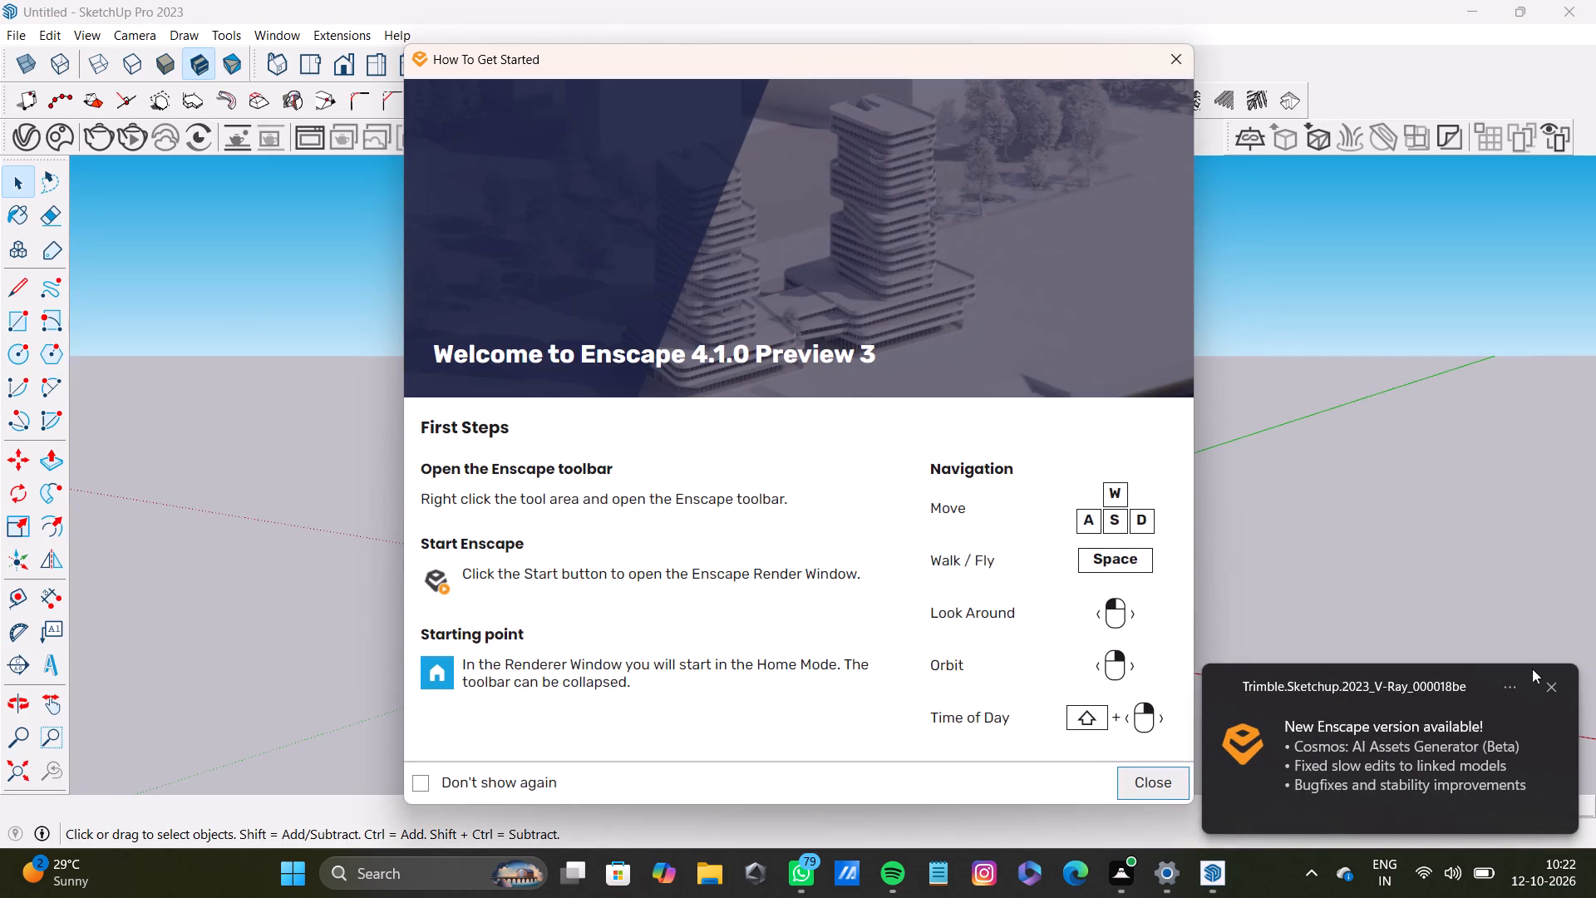
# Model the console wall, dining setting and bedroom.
# Dismiss the notification about the new Enscape version.
pyautogui.click(1551, 687)
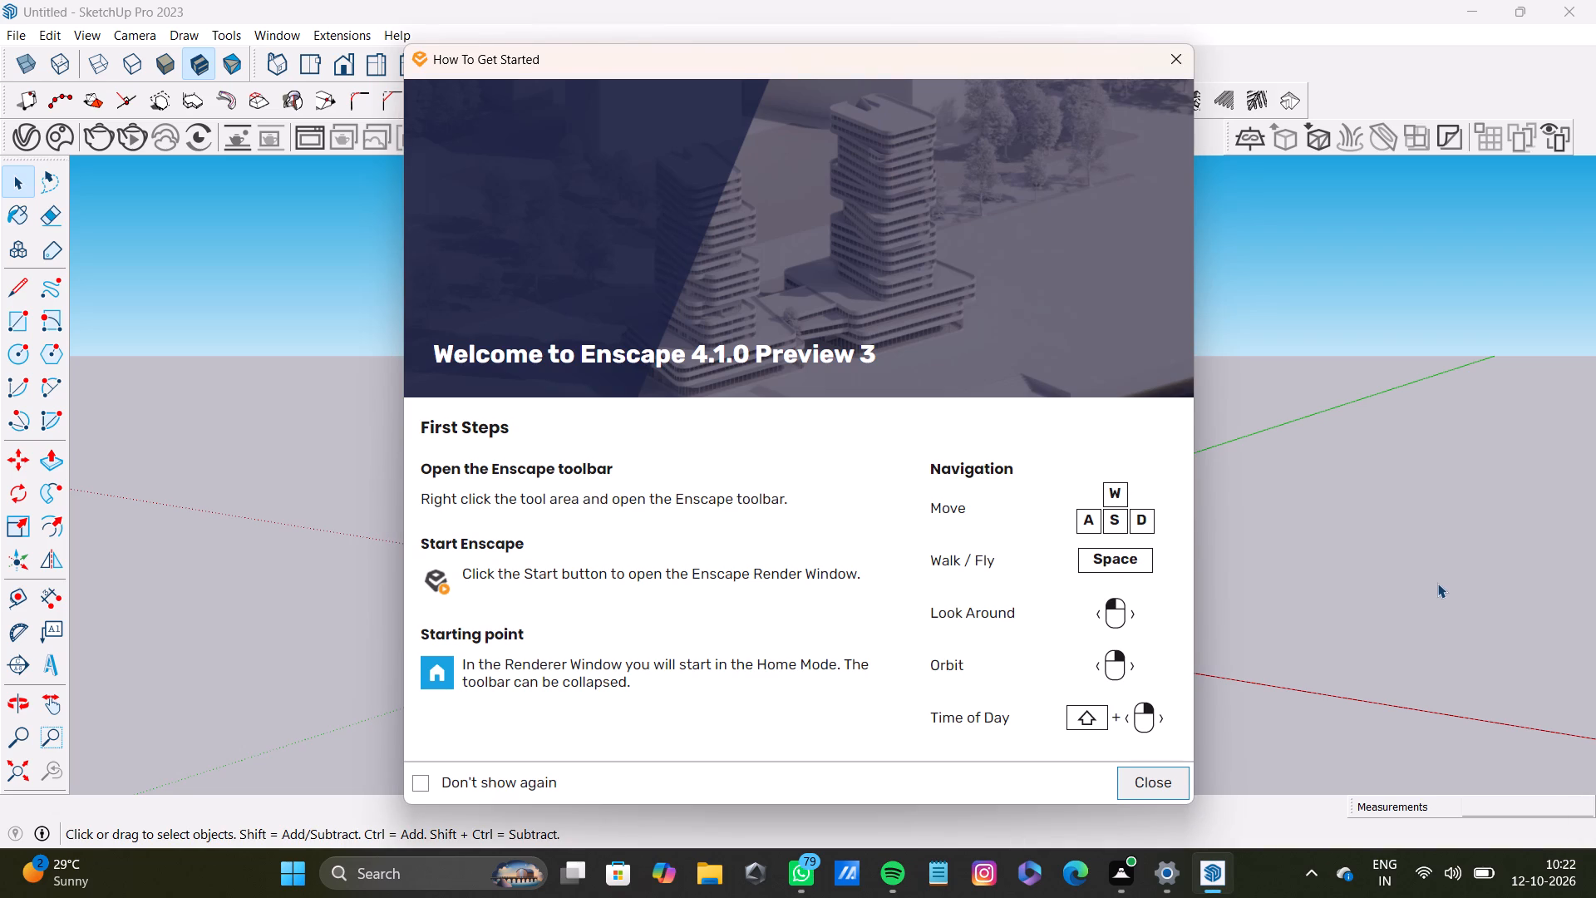
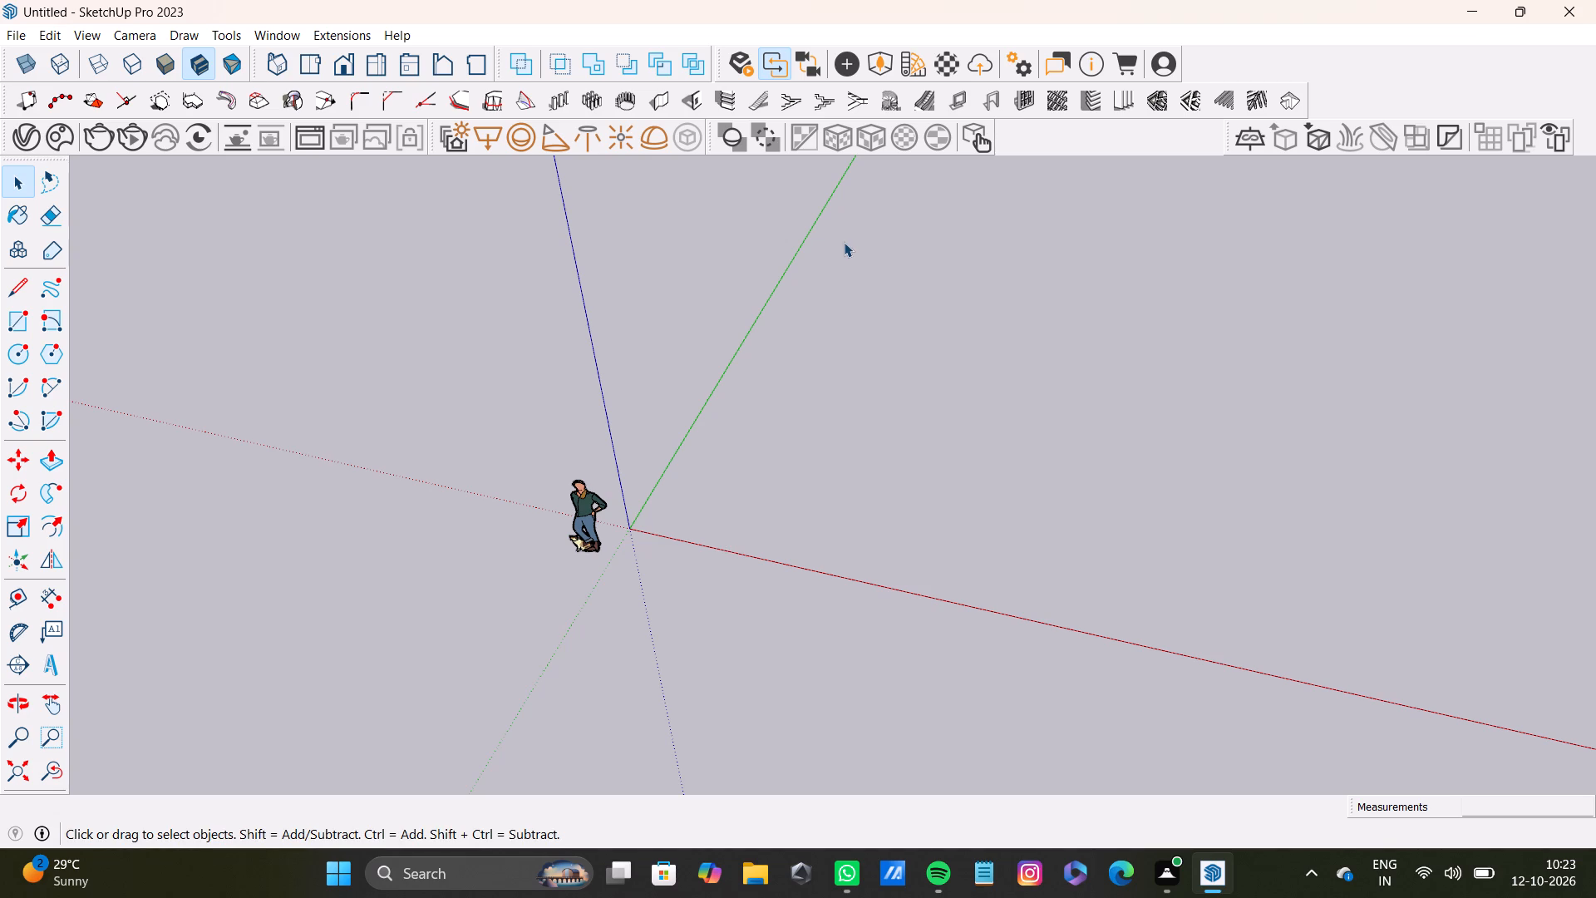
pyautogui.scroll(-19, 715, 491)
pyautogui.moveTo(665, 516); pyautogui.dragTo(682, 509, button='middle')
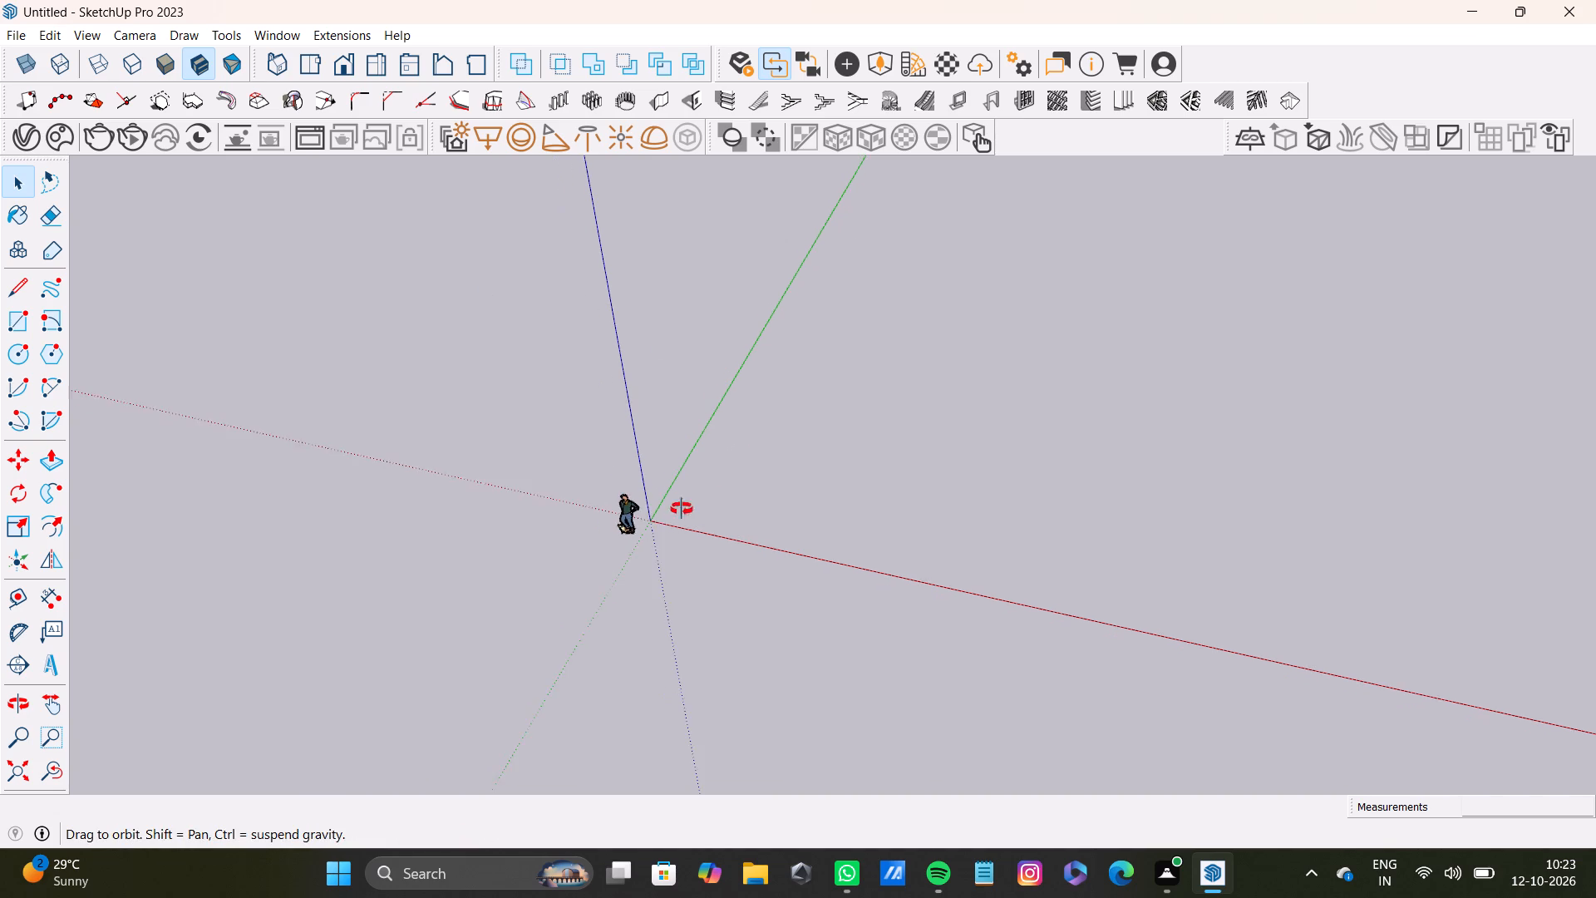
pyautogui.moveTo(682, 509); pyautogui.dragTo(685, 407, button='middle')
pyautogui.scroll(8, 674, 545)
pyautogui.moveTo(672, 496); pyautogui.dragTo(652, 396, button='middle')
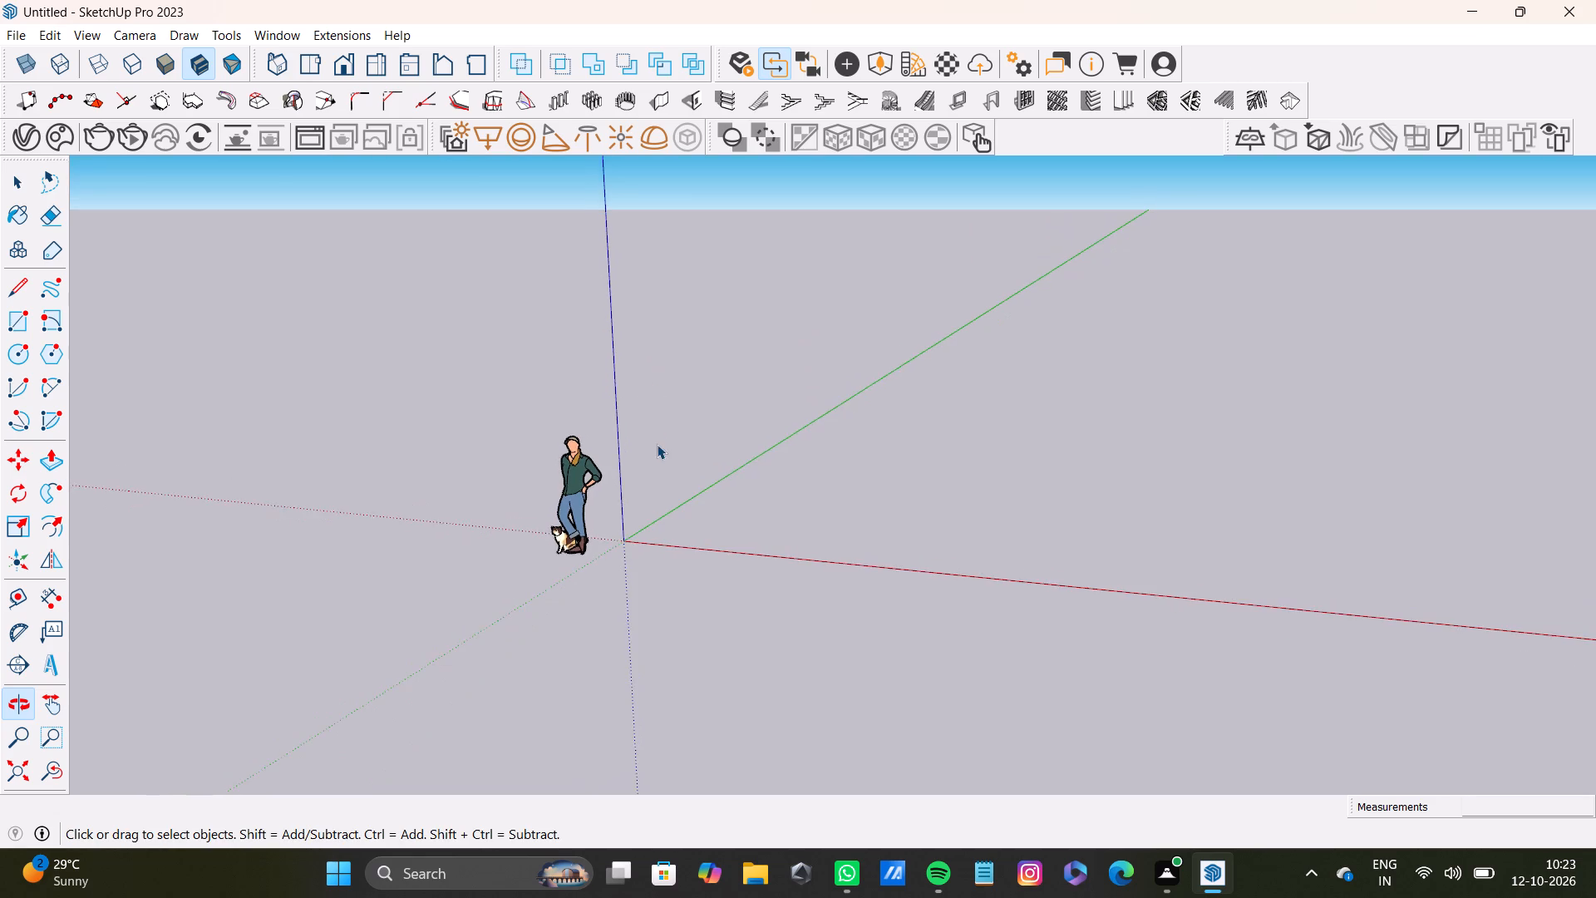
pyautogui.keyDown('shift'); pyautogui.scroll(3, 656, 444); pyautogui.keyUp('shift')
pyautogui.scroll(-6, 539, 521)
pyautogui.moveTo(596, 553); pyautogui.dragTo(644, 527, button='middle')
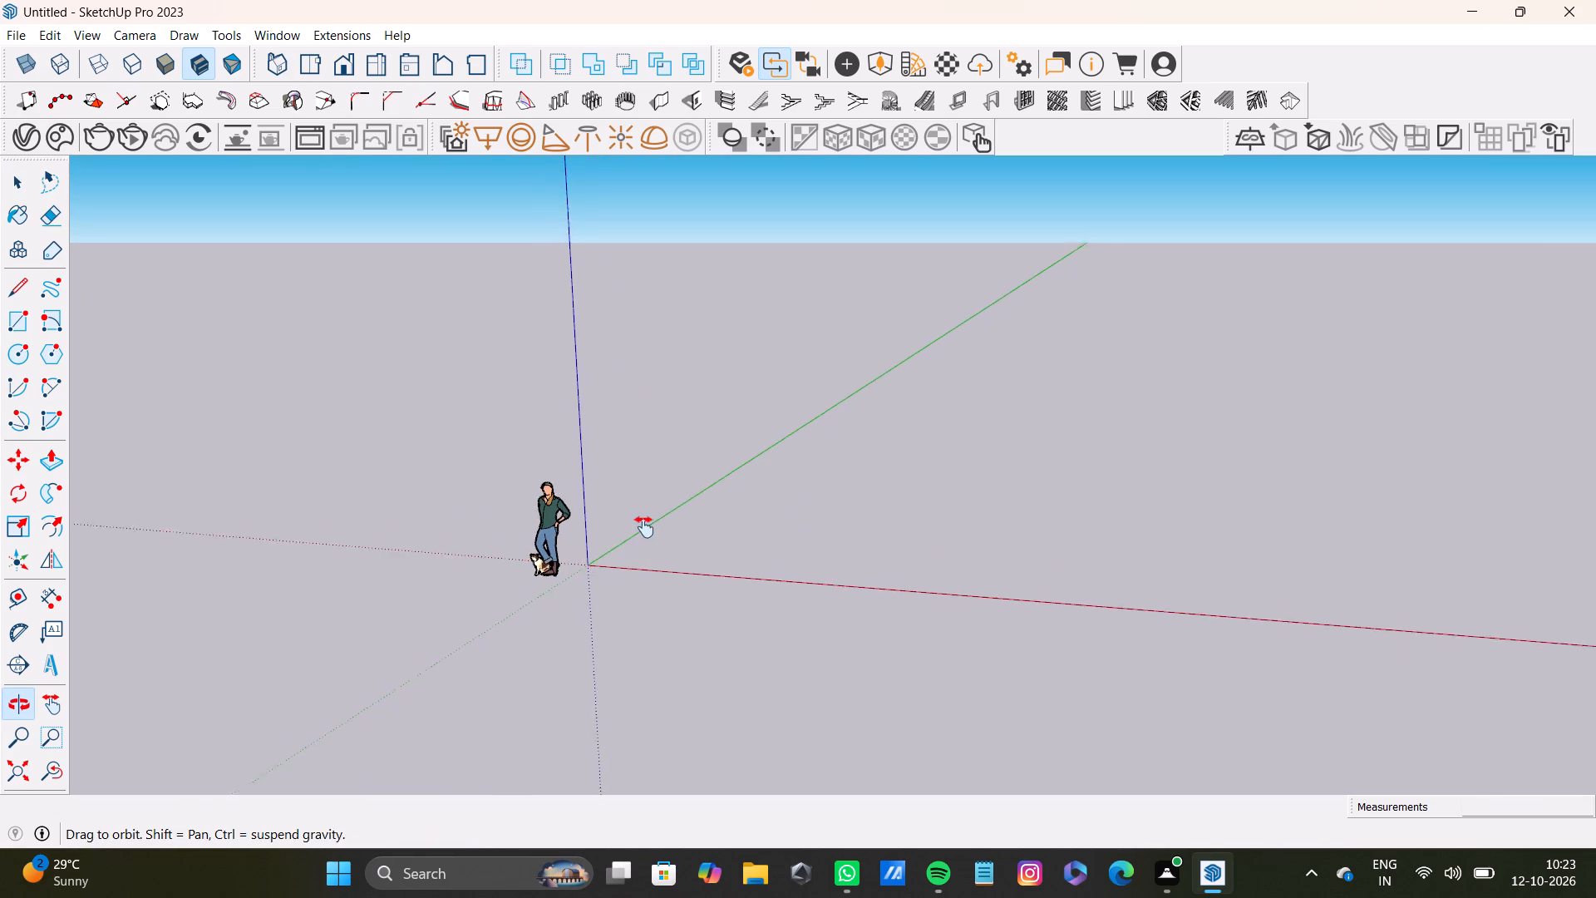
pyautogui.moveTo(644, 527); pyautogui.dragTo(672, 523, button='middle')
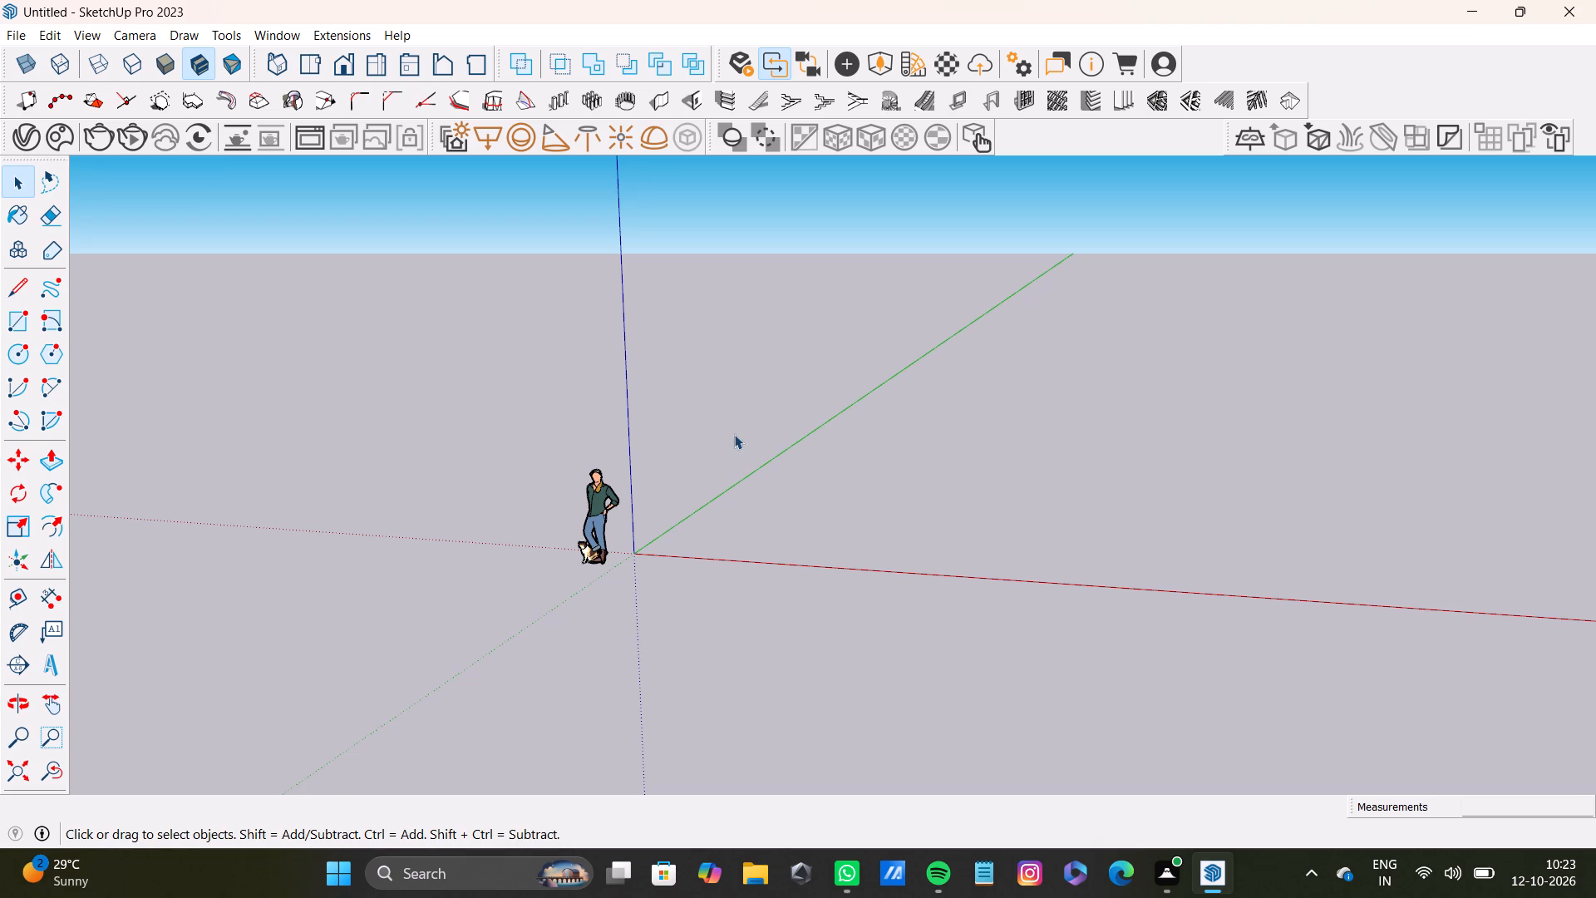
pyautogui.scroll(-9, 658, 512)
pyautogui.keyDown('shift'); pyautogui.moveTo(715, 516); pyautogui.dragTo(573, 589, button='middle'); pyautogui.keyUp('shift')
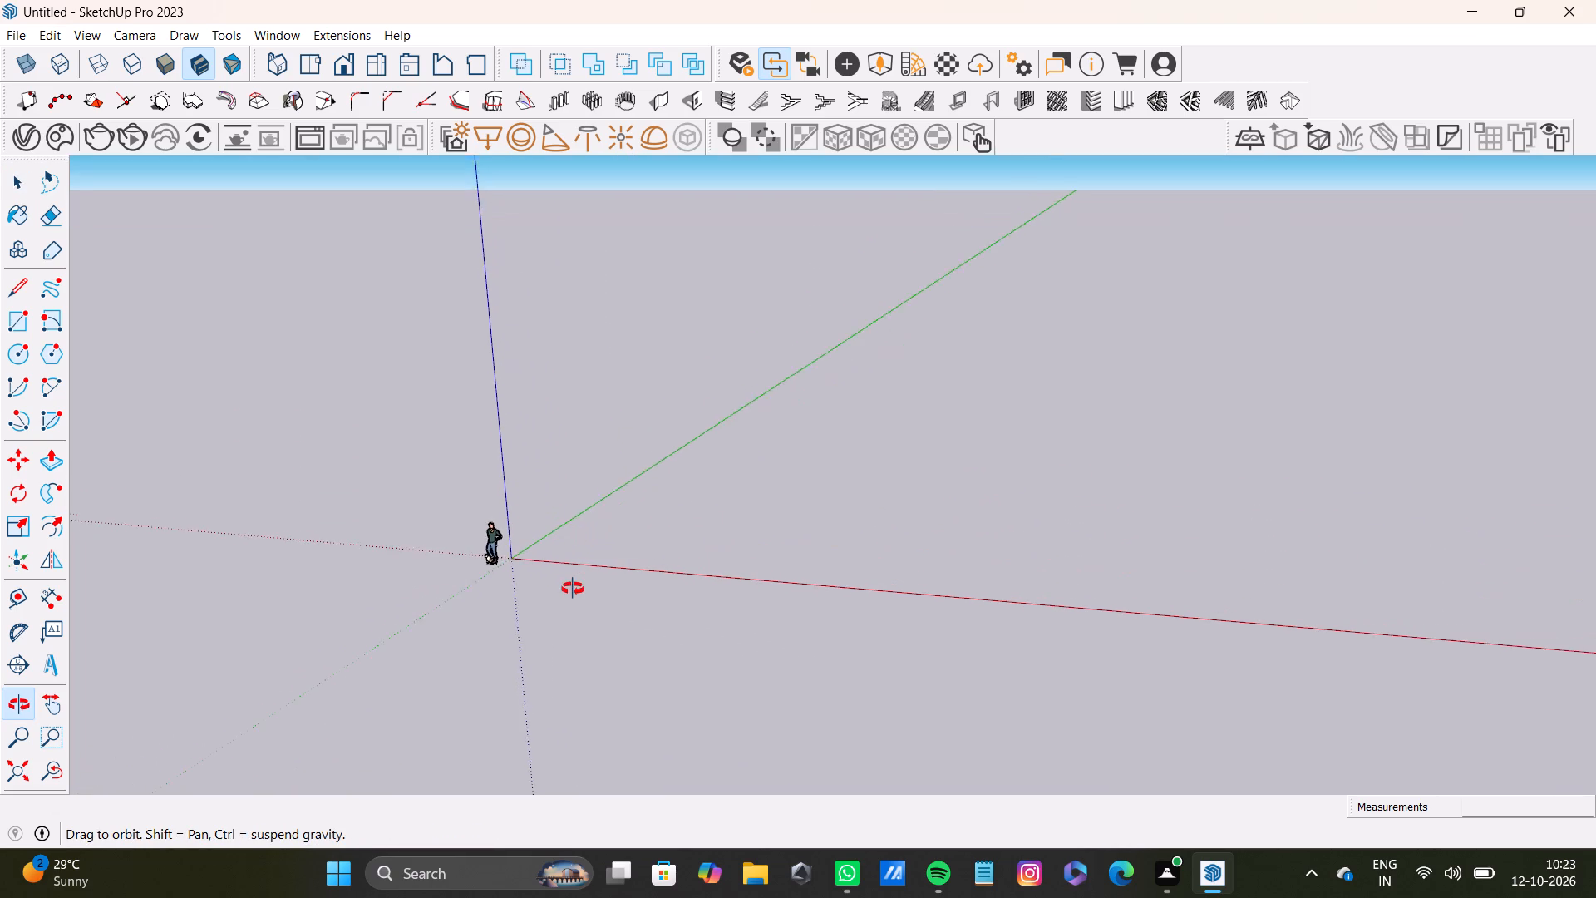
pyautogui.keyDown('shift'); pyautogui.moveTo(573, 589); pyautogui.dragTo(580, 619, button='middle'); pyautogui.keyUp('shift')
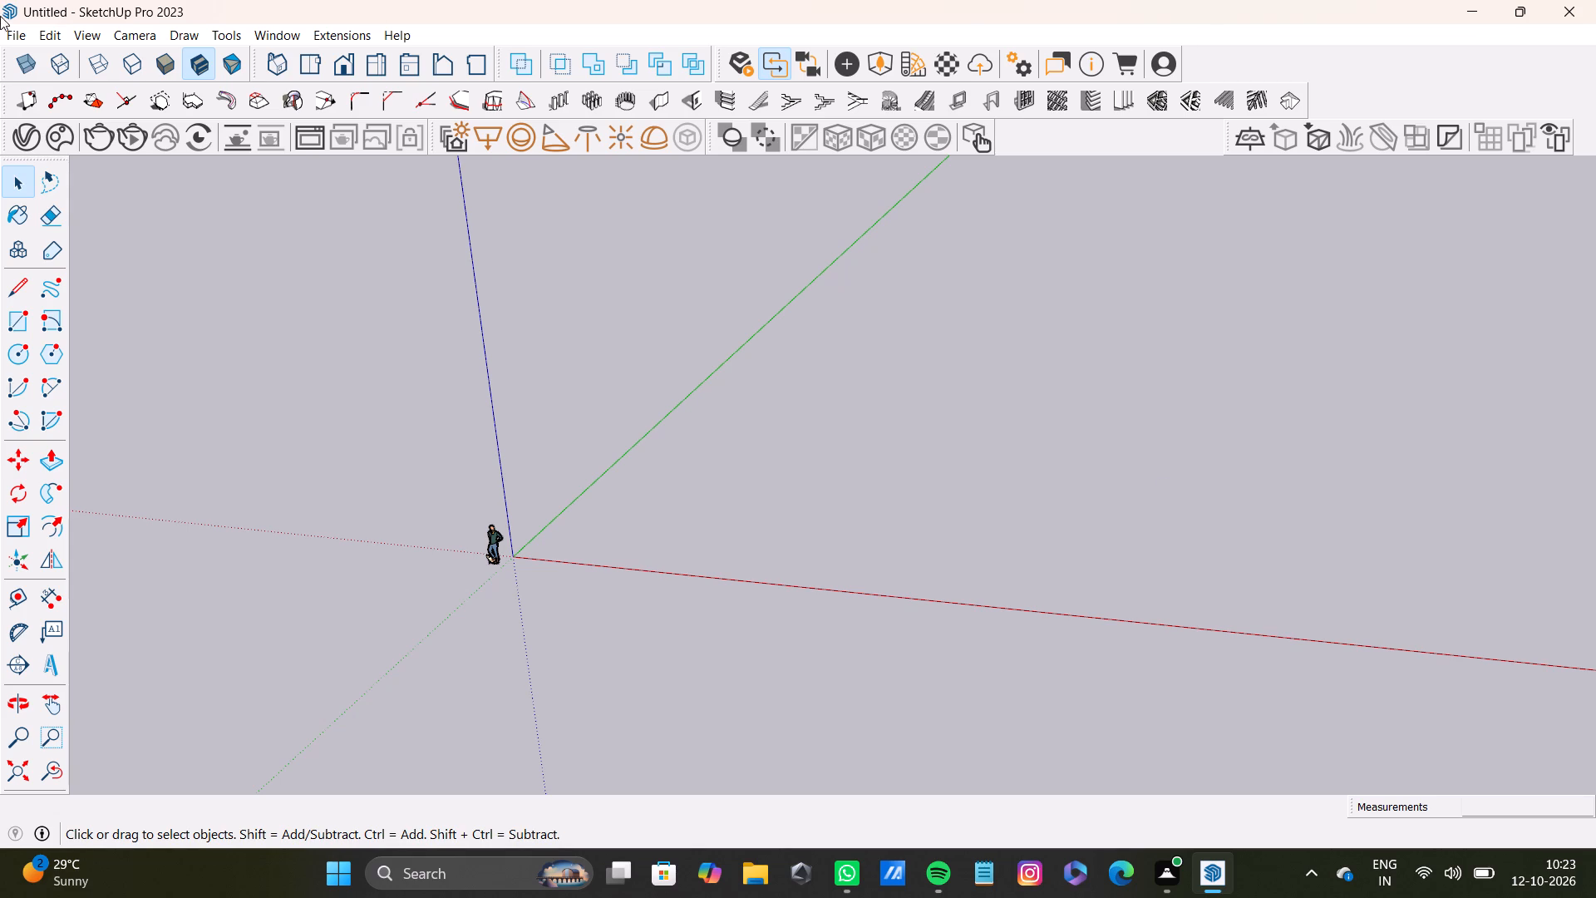
# Draw a 9' by 5' rectangle on the ground plane, starting from the origin.
pyautogui.scroll(-10, 581, 385)
pyautogui.moveTo(631, 521); pyautogui.dragTo(544, 524, button='middle')
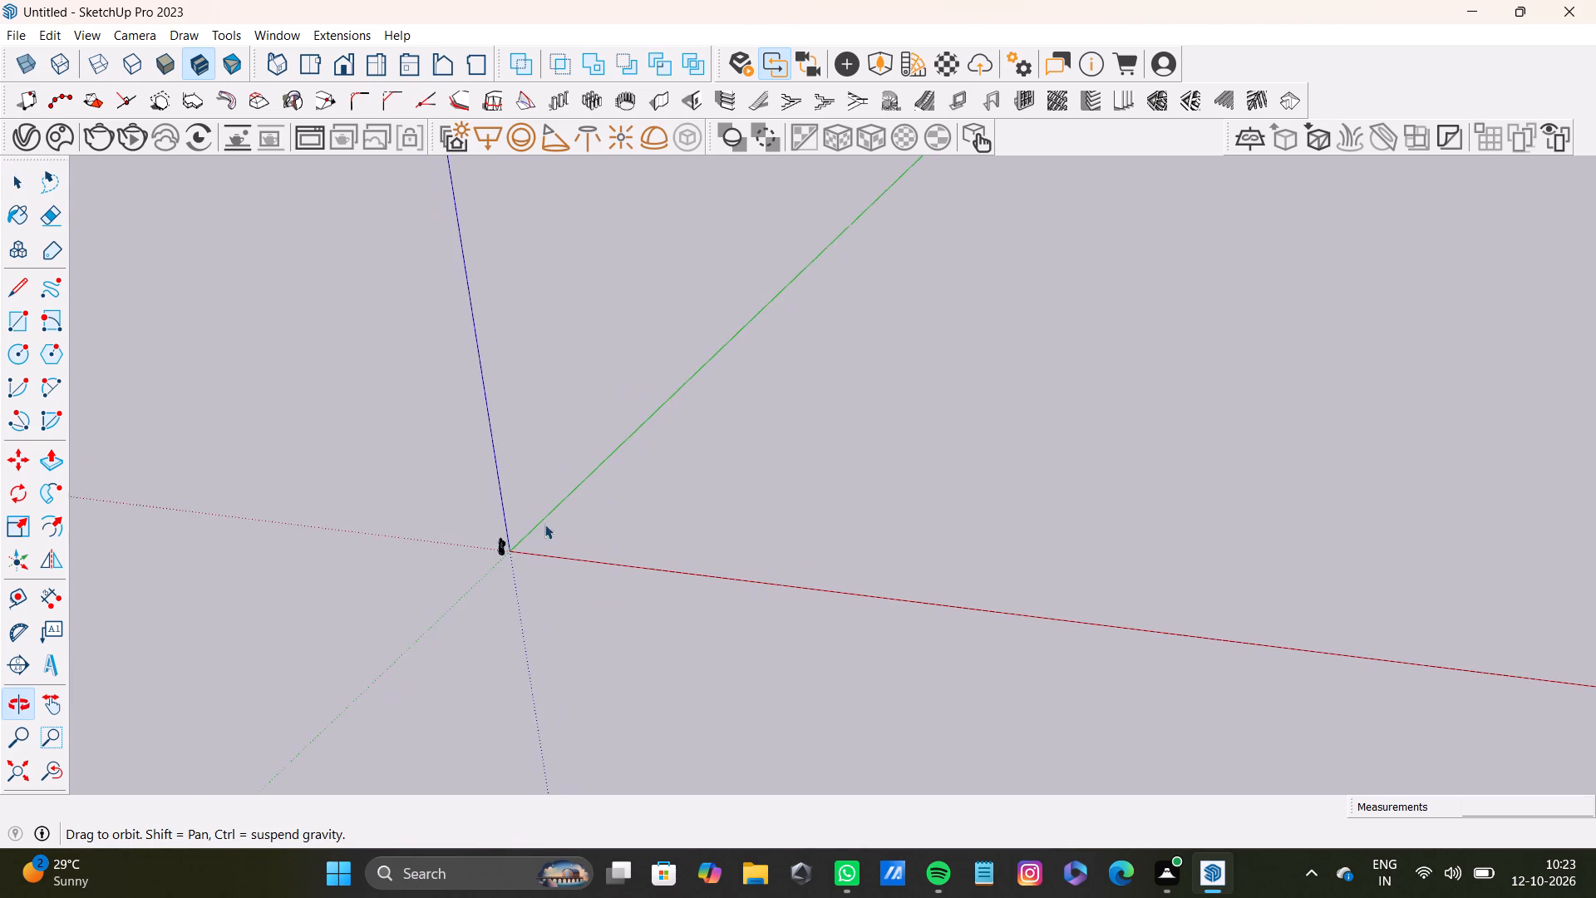
pyautogui.moveTo(544, 524); pyautogui.dragTo(626, 535, button='middle')
pyautogui.click(17, 328)
pyautogui.scroll(10, 667, 552)
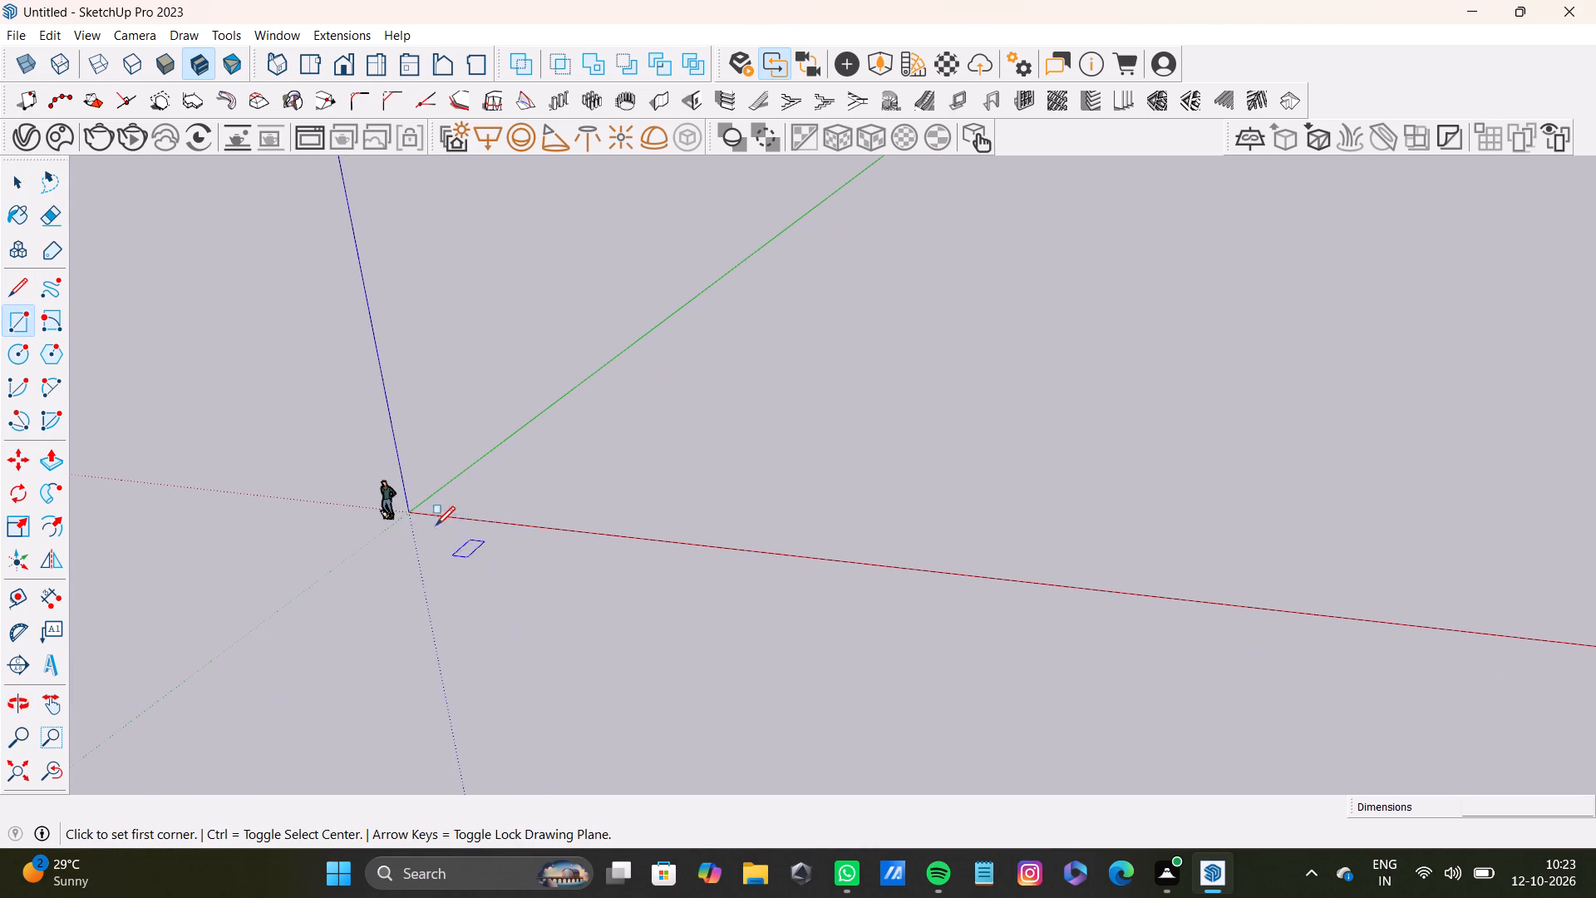
pyautogui.moveTo(414, 510); pyautogui.dragTo(426, 504)
pyautogui.scroll(-4, 615, 437)
pyautogui.keyDown('shift'); pyautogui.moveTo(615, 437); pyautogui.dragTo(638, 649, button='middle'); pyautogui.keyUp('shift')
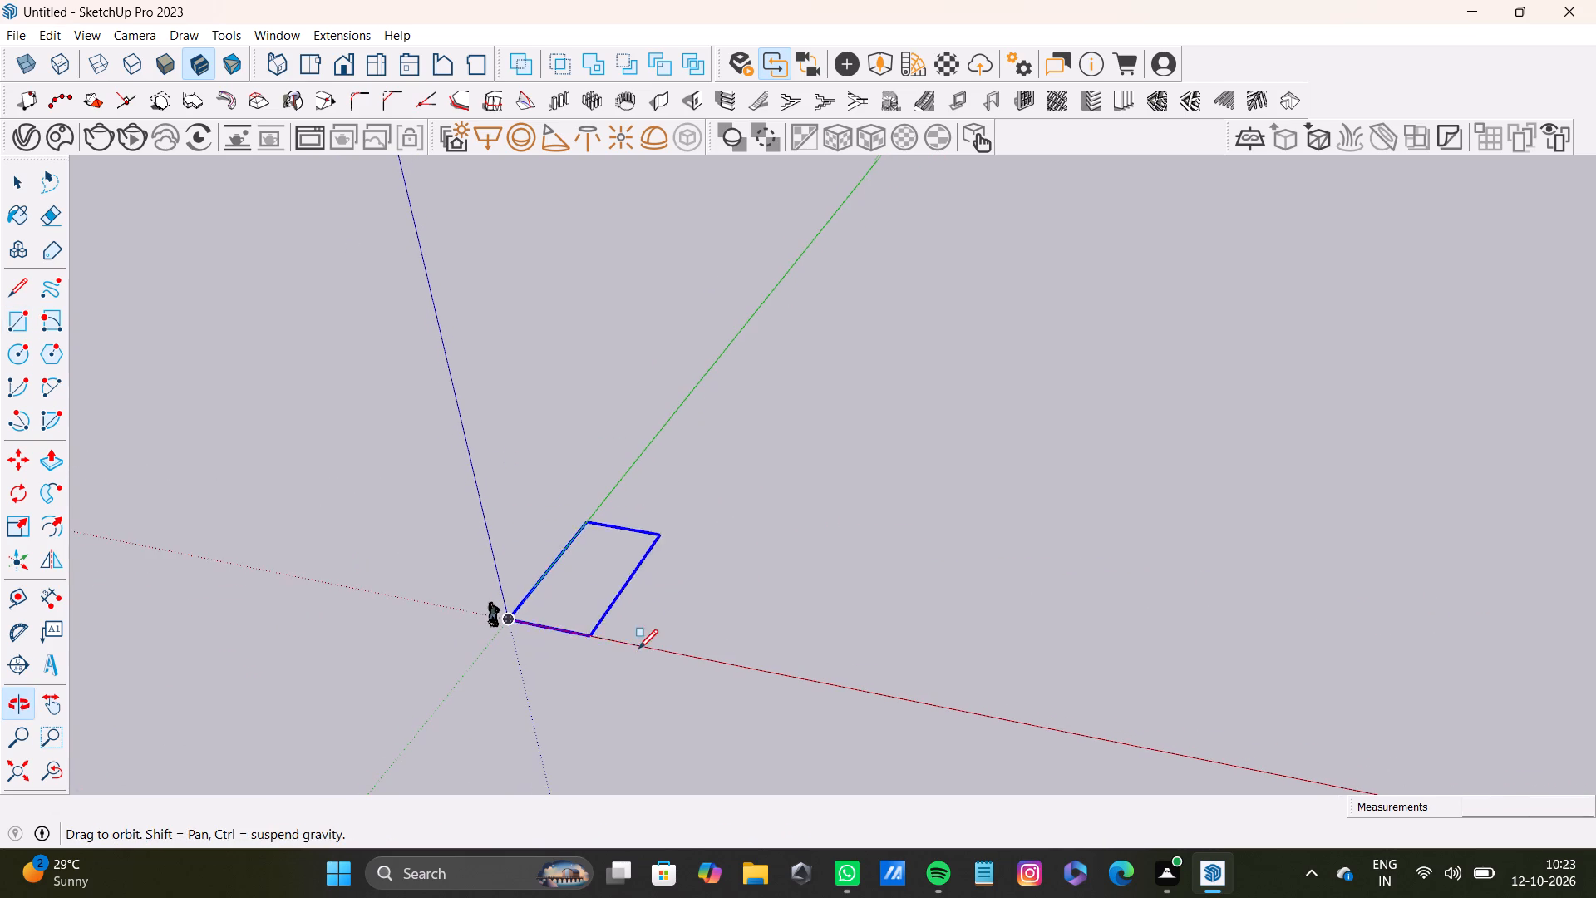
pyautogui.keyDown('shift'); pyautogui.moveTo(638, 649); pyautogui.dragTo(640, 649, button='middle'); pyautogui.keyUp('shift')
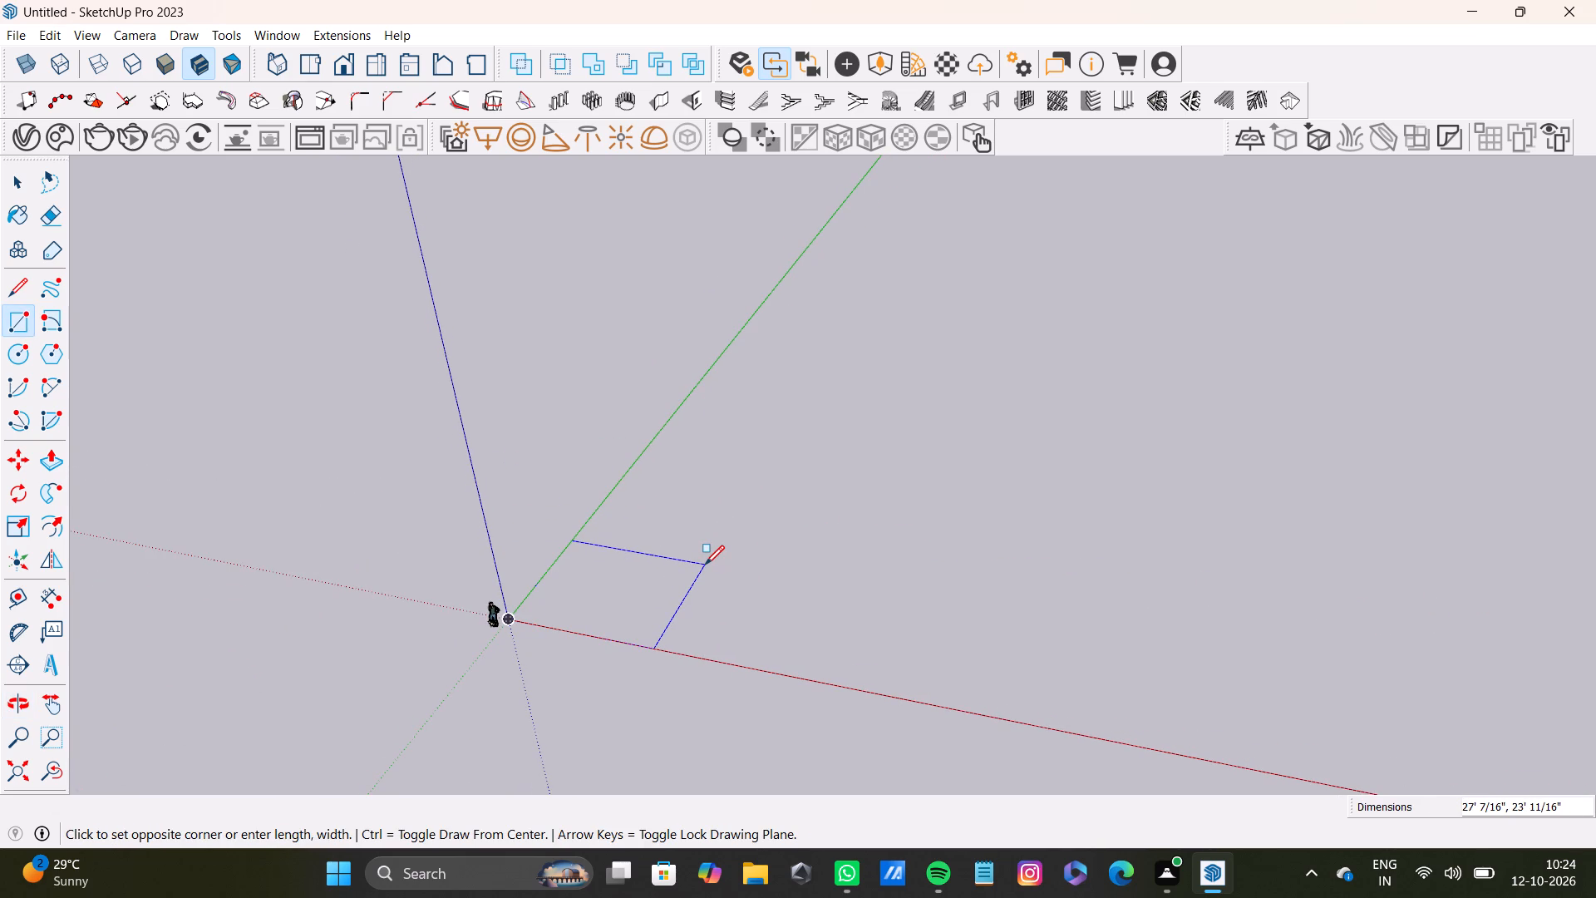
pyautogui.write("9'")
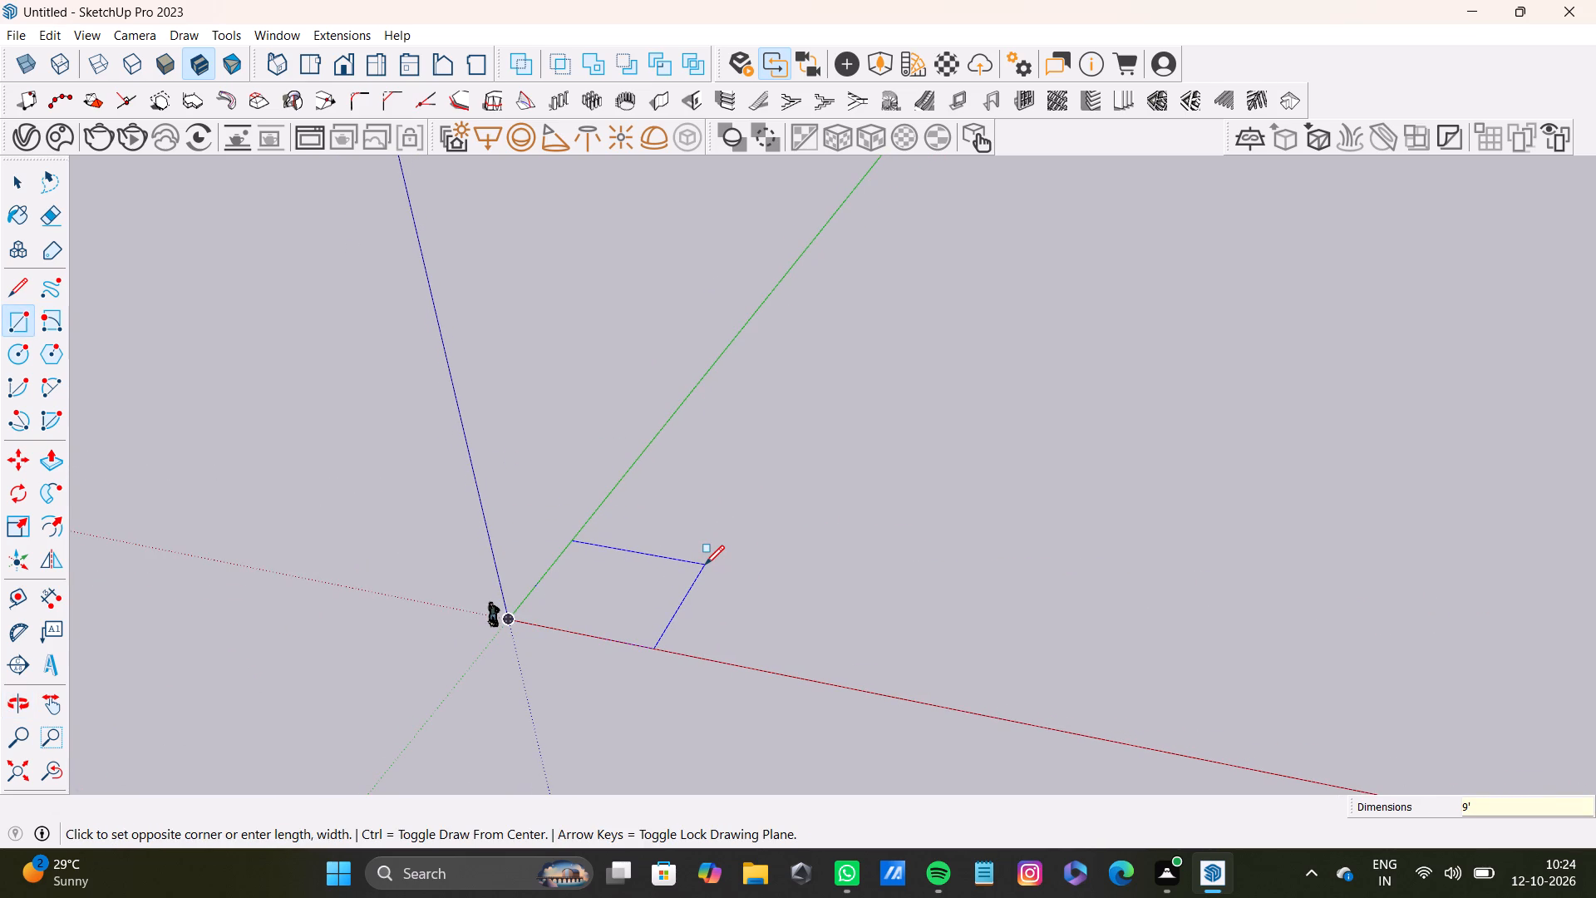
pyautogui.press(',')
pyautogui.write("5'")
pyautogui.press('Return')
pyautogui.press('space')
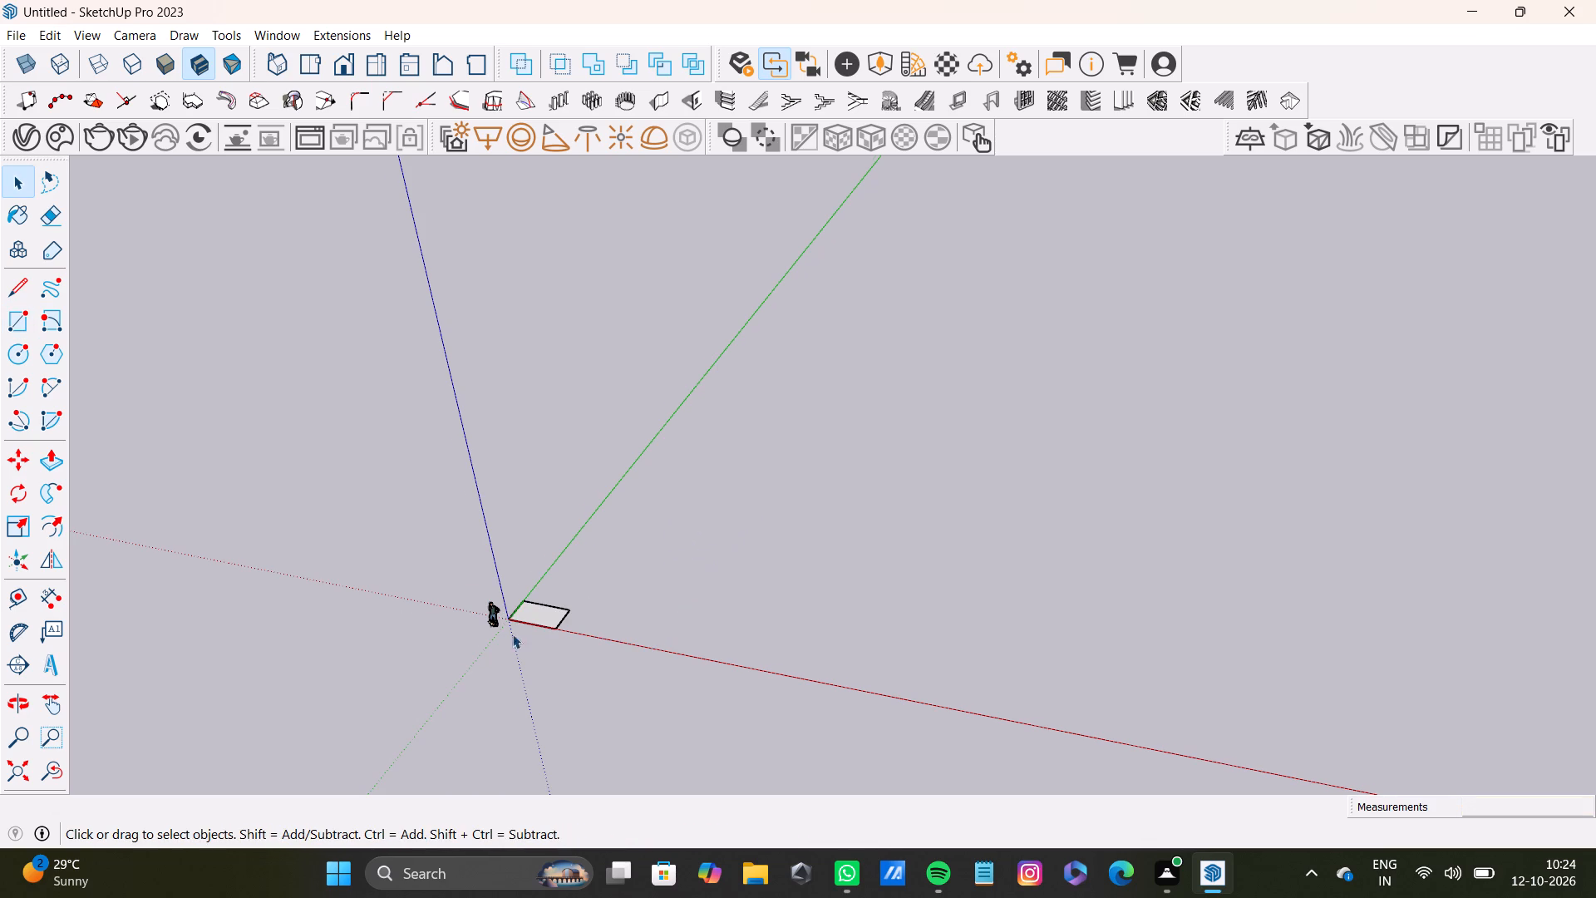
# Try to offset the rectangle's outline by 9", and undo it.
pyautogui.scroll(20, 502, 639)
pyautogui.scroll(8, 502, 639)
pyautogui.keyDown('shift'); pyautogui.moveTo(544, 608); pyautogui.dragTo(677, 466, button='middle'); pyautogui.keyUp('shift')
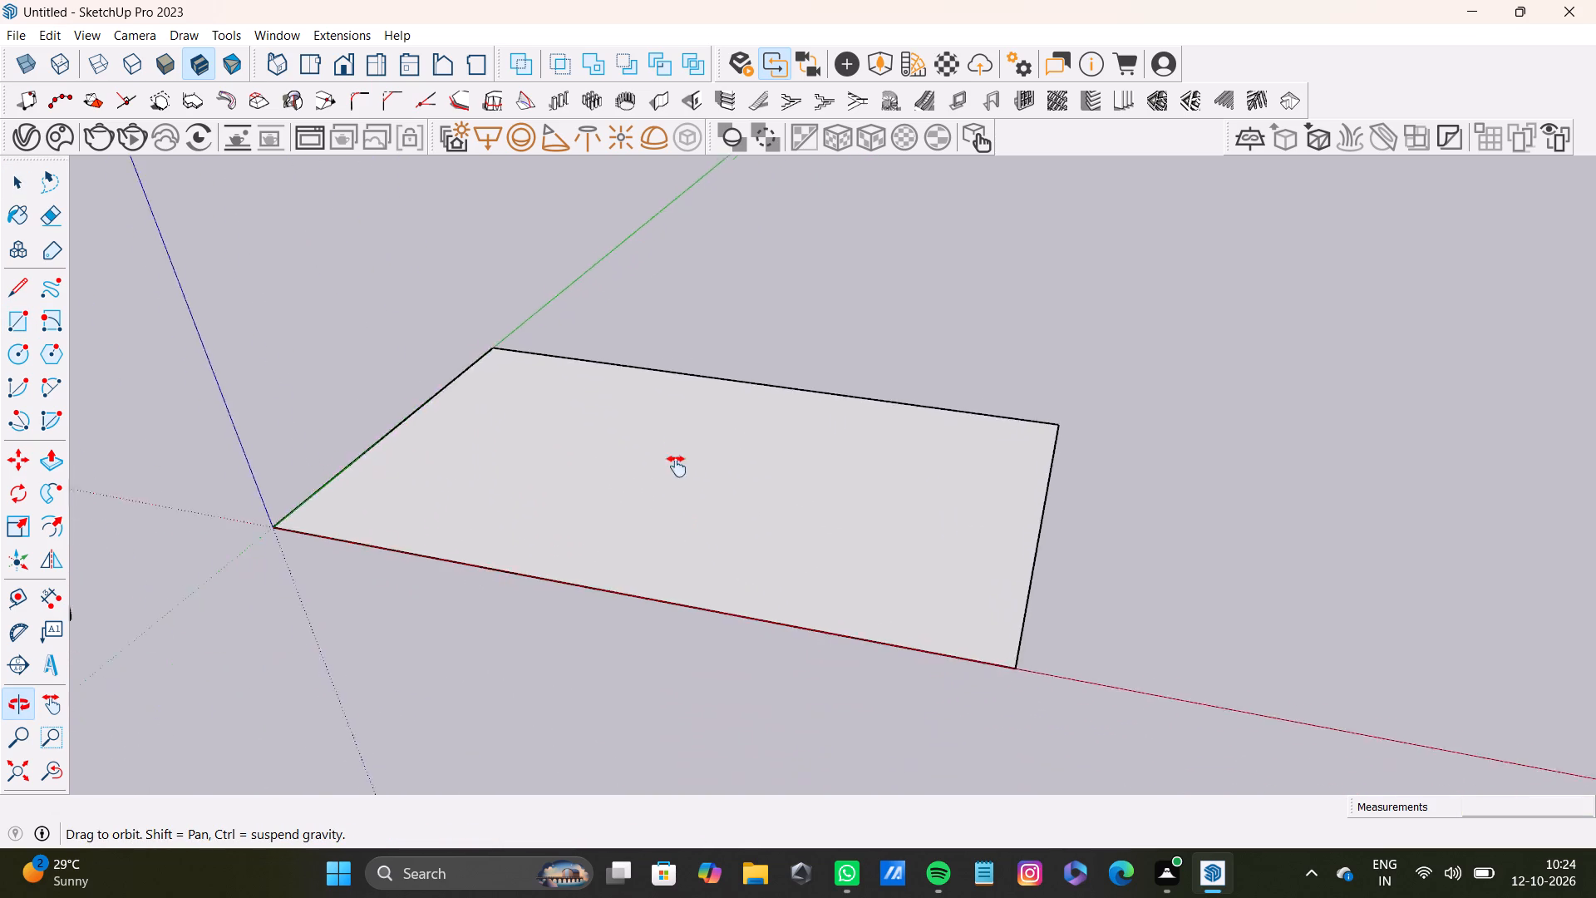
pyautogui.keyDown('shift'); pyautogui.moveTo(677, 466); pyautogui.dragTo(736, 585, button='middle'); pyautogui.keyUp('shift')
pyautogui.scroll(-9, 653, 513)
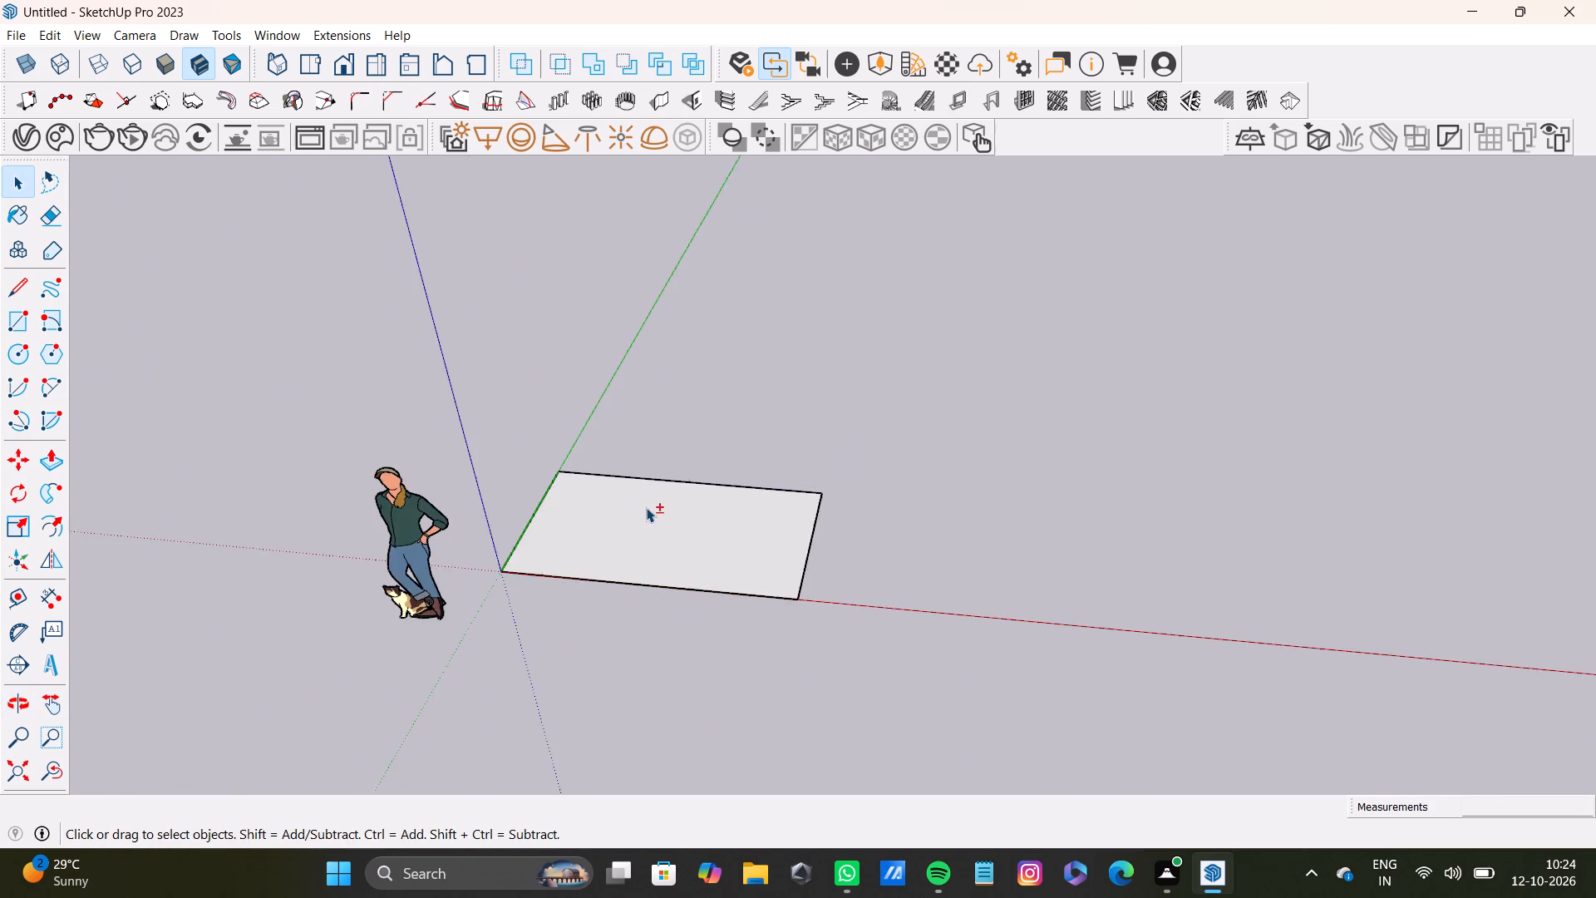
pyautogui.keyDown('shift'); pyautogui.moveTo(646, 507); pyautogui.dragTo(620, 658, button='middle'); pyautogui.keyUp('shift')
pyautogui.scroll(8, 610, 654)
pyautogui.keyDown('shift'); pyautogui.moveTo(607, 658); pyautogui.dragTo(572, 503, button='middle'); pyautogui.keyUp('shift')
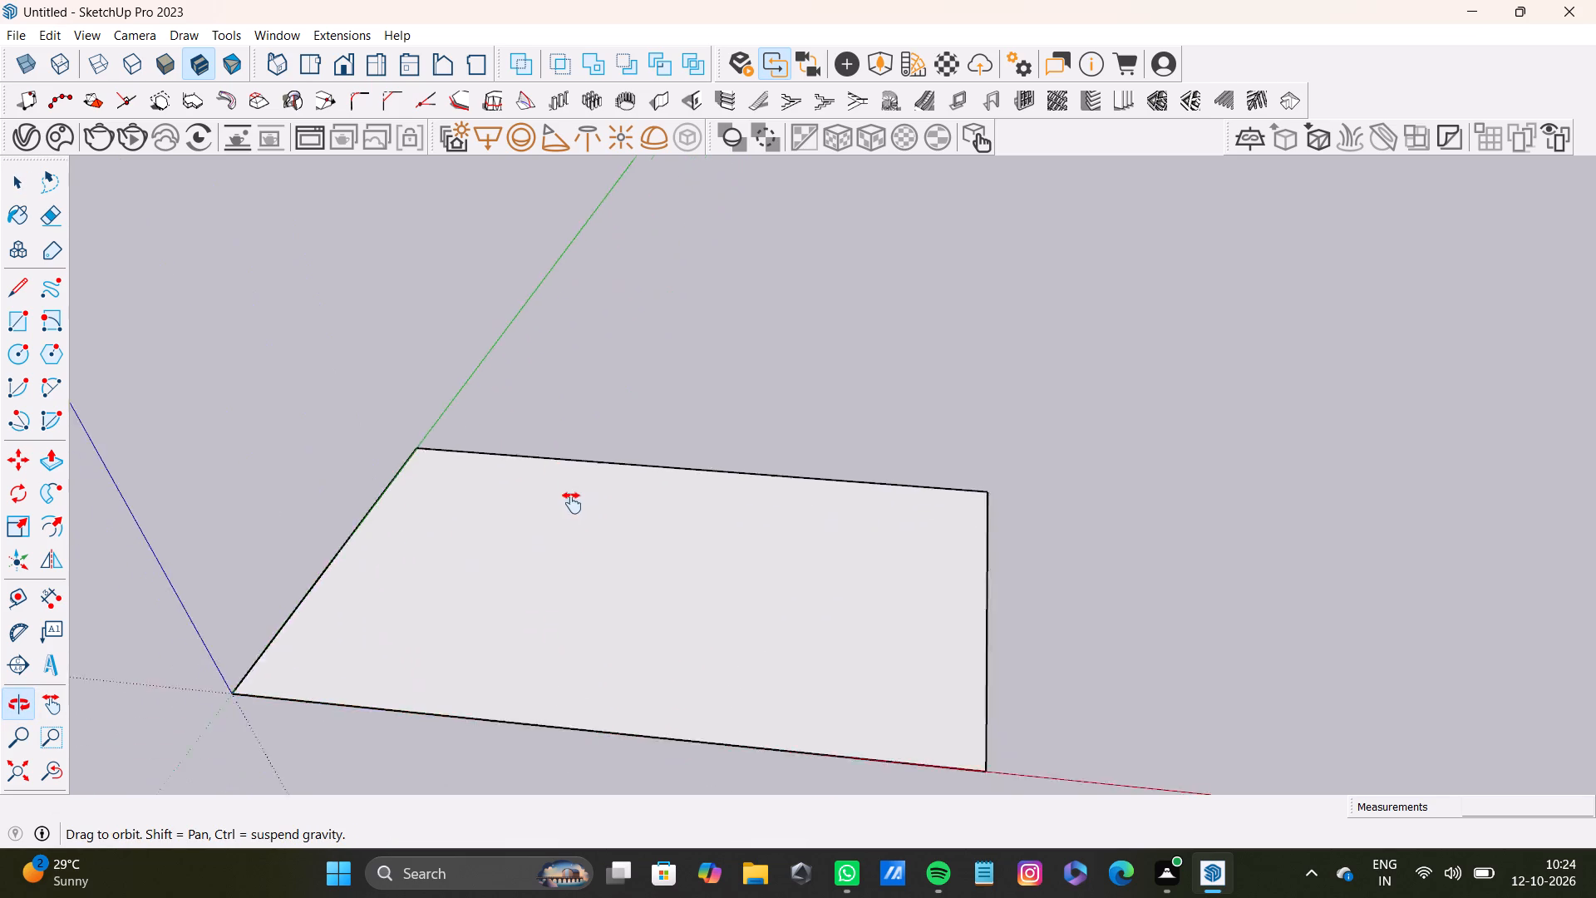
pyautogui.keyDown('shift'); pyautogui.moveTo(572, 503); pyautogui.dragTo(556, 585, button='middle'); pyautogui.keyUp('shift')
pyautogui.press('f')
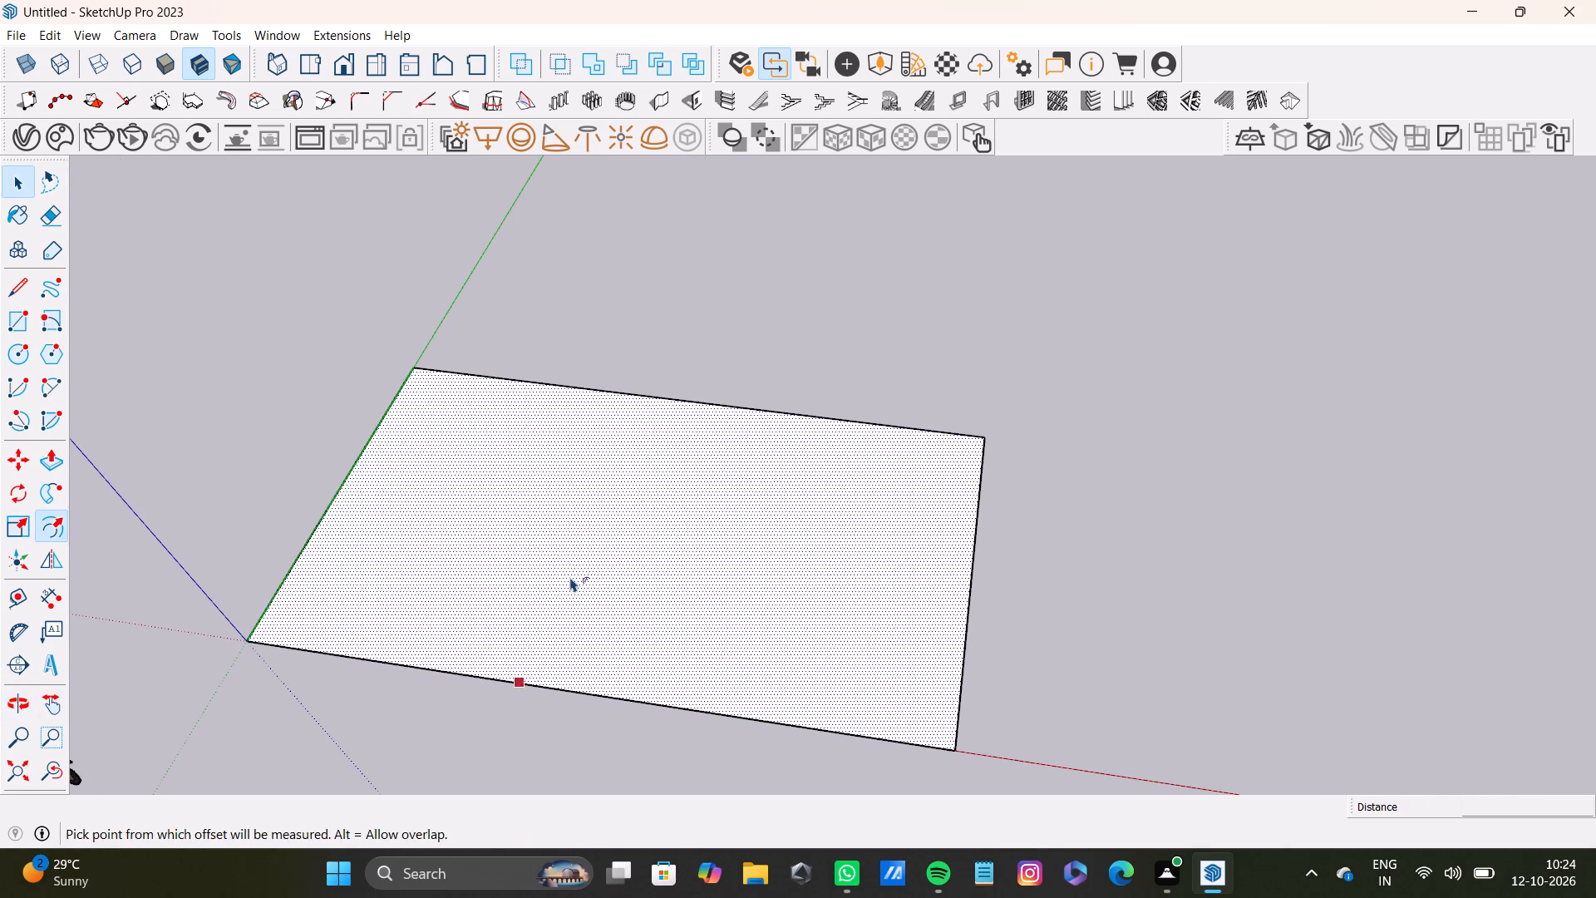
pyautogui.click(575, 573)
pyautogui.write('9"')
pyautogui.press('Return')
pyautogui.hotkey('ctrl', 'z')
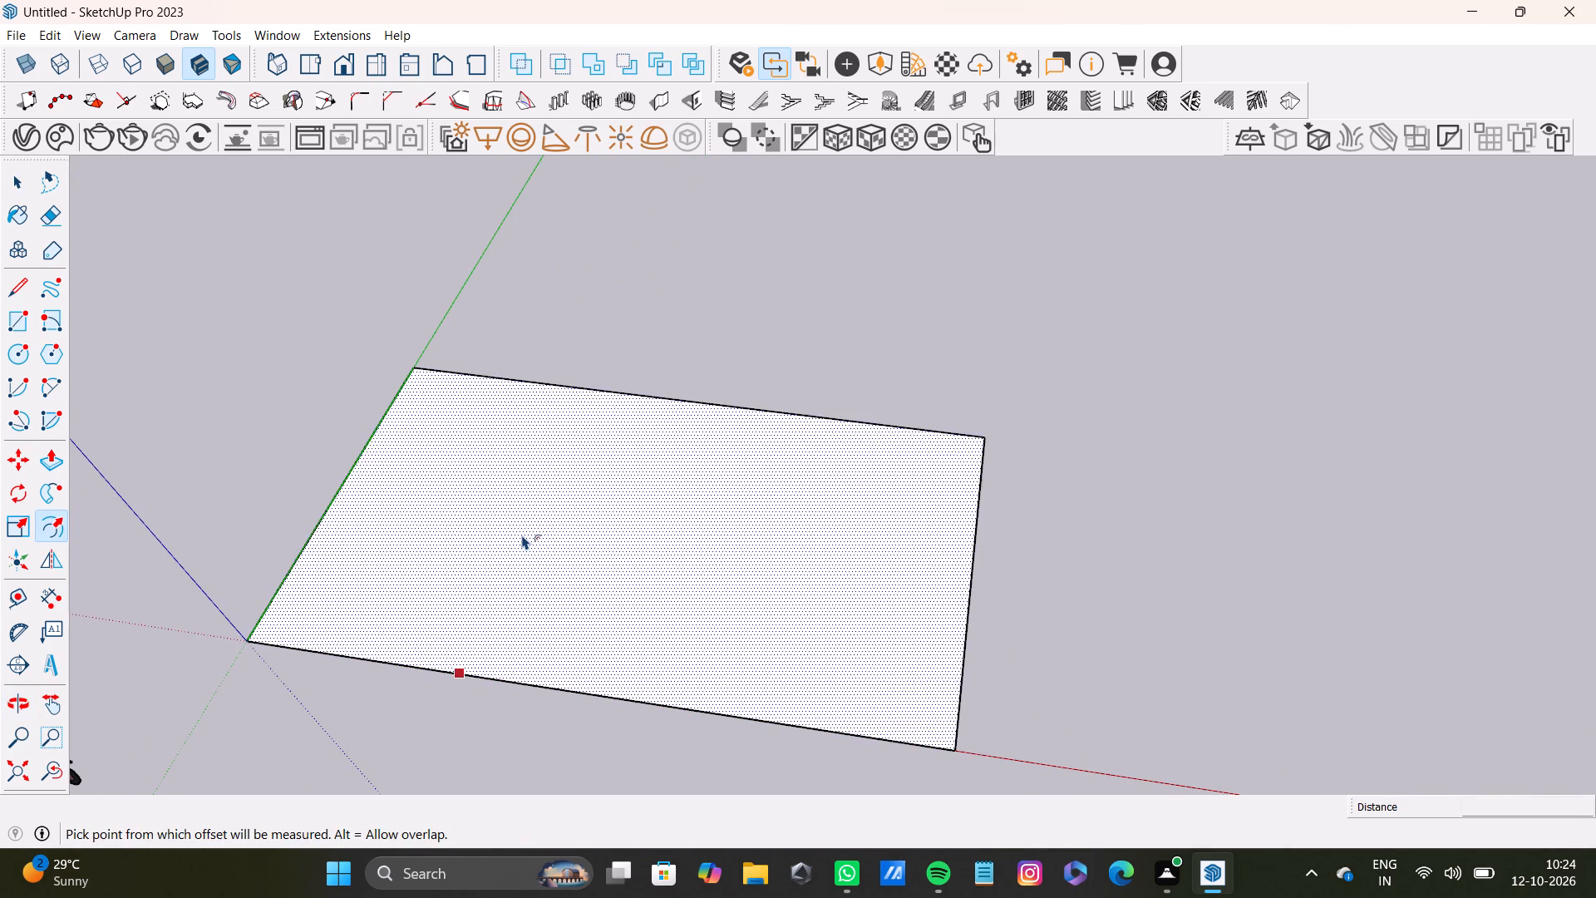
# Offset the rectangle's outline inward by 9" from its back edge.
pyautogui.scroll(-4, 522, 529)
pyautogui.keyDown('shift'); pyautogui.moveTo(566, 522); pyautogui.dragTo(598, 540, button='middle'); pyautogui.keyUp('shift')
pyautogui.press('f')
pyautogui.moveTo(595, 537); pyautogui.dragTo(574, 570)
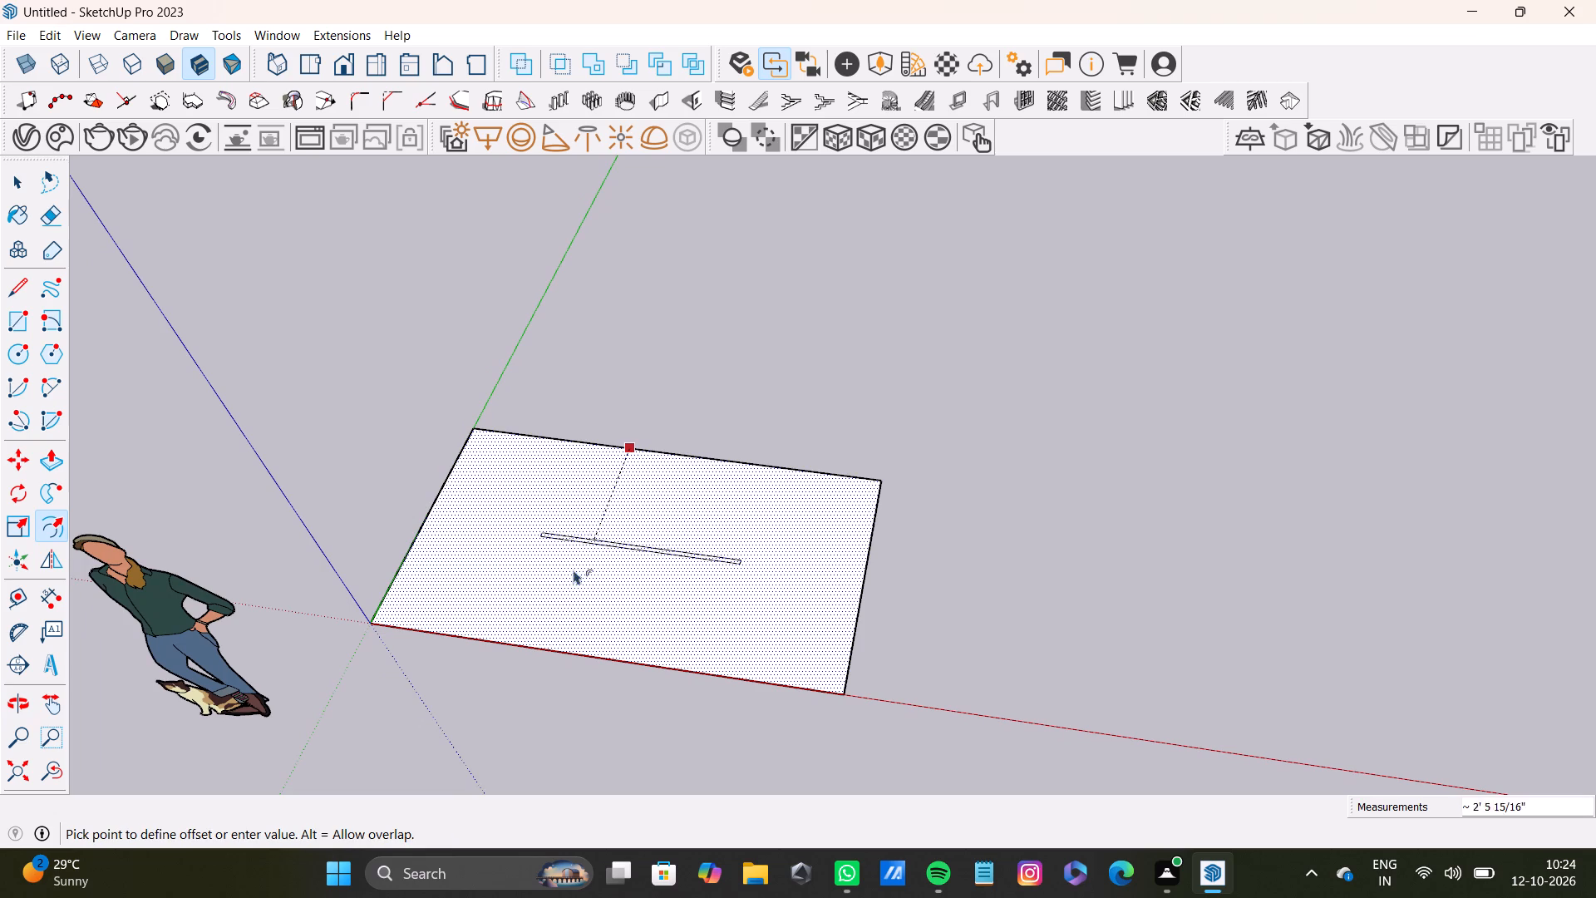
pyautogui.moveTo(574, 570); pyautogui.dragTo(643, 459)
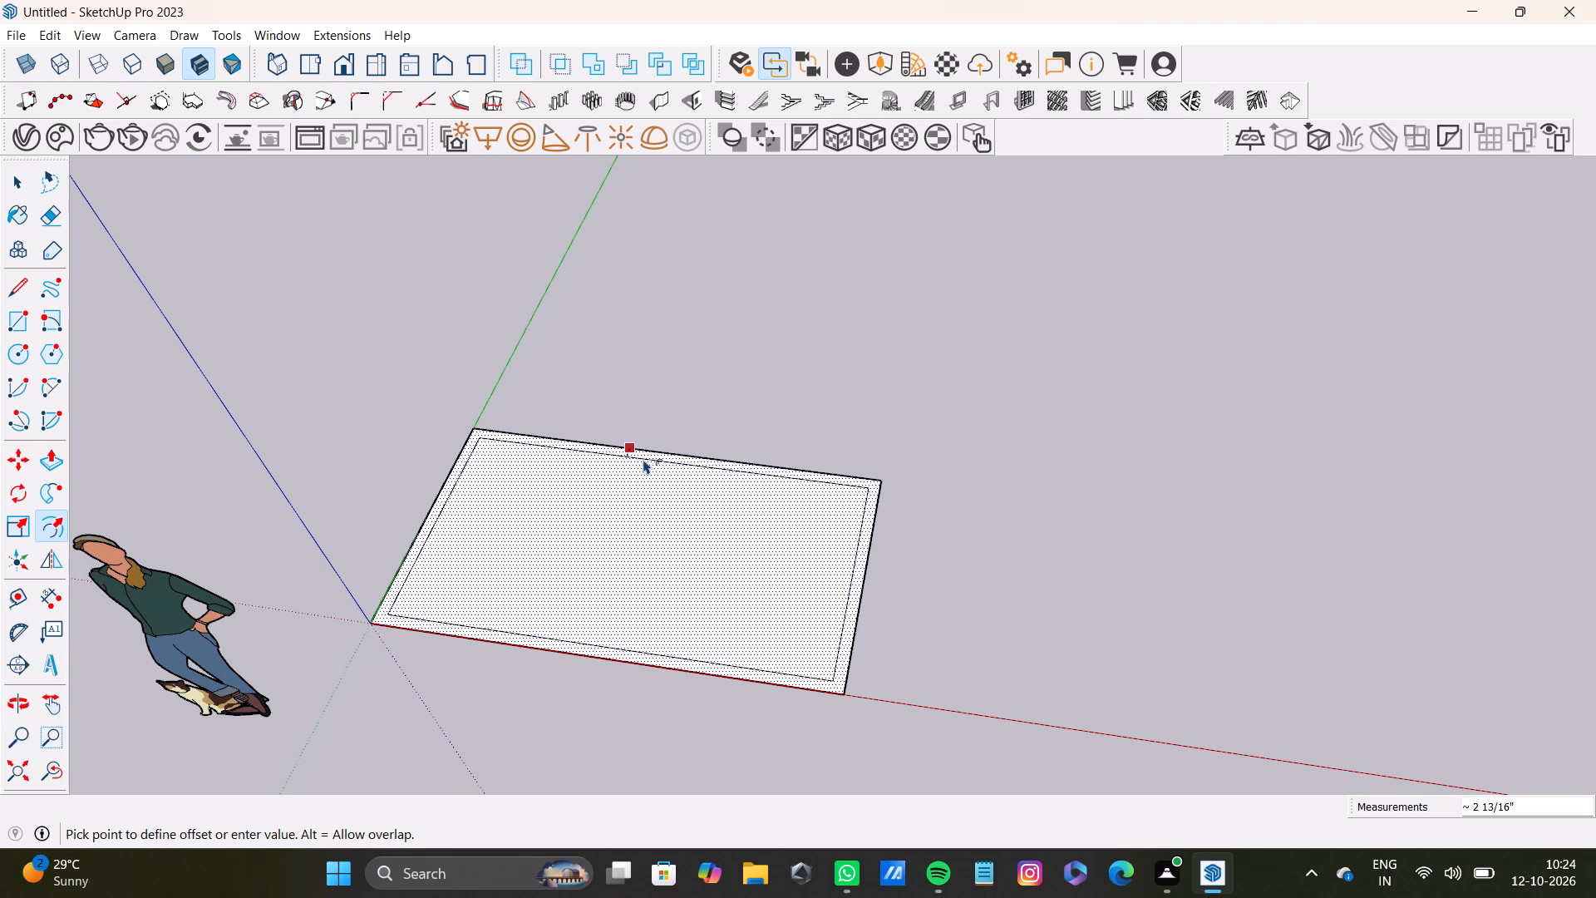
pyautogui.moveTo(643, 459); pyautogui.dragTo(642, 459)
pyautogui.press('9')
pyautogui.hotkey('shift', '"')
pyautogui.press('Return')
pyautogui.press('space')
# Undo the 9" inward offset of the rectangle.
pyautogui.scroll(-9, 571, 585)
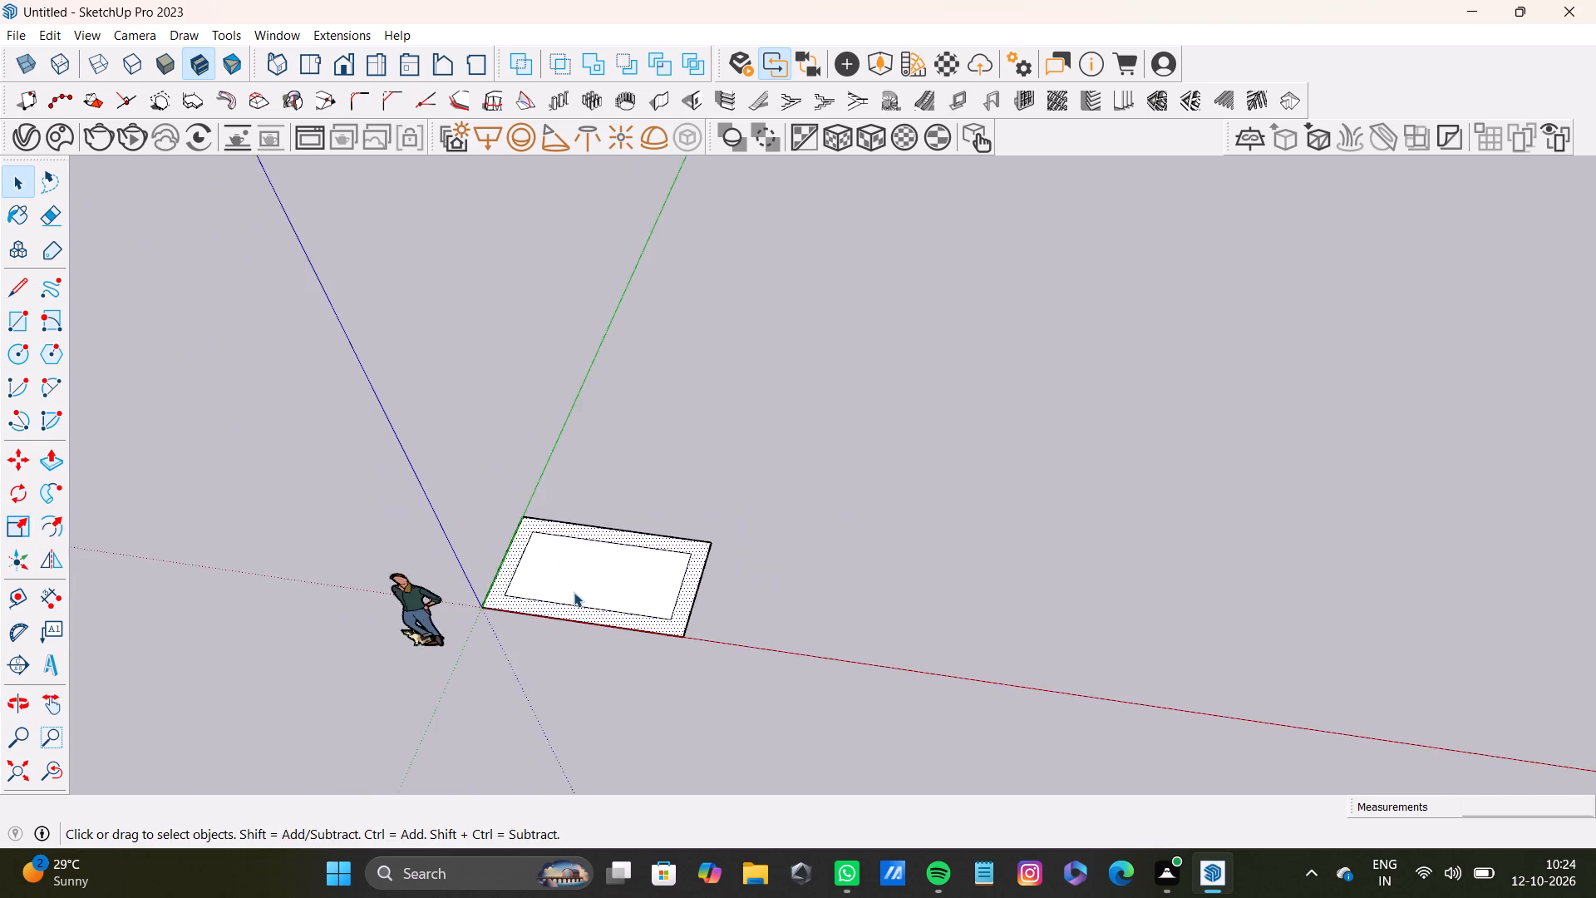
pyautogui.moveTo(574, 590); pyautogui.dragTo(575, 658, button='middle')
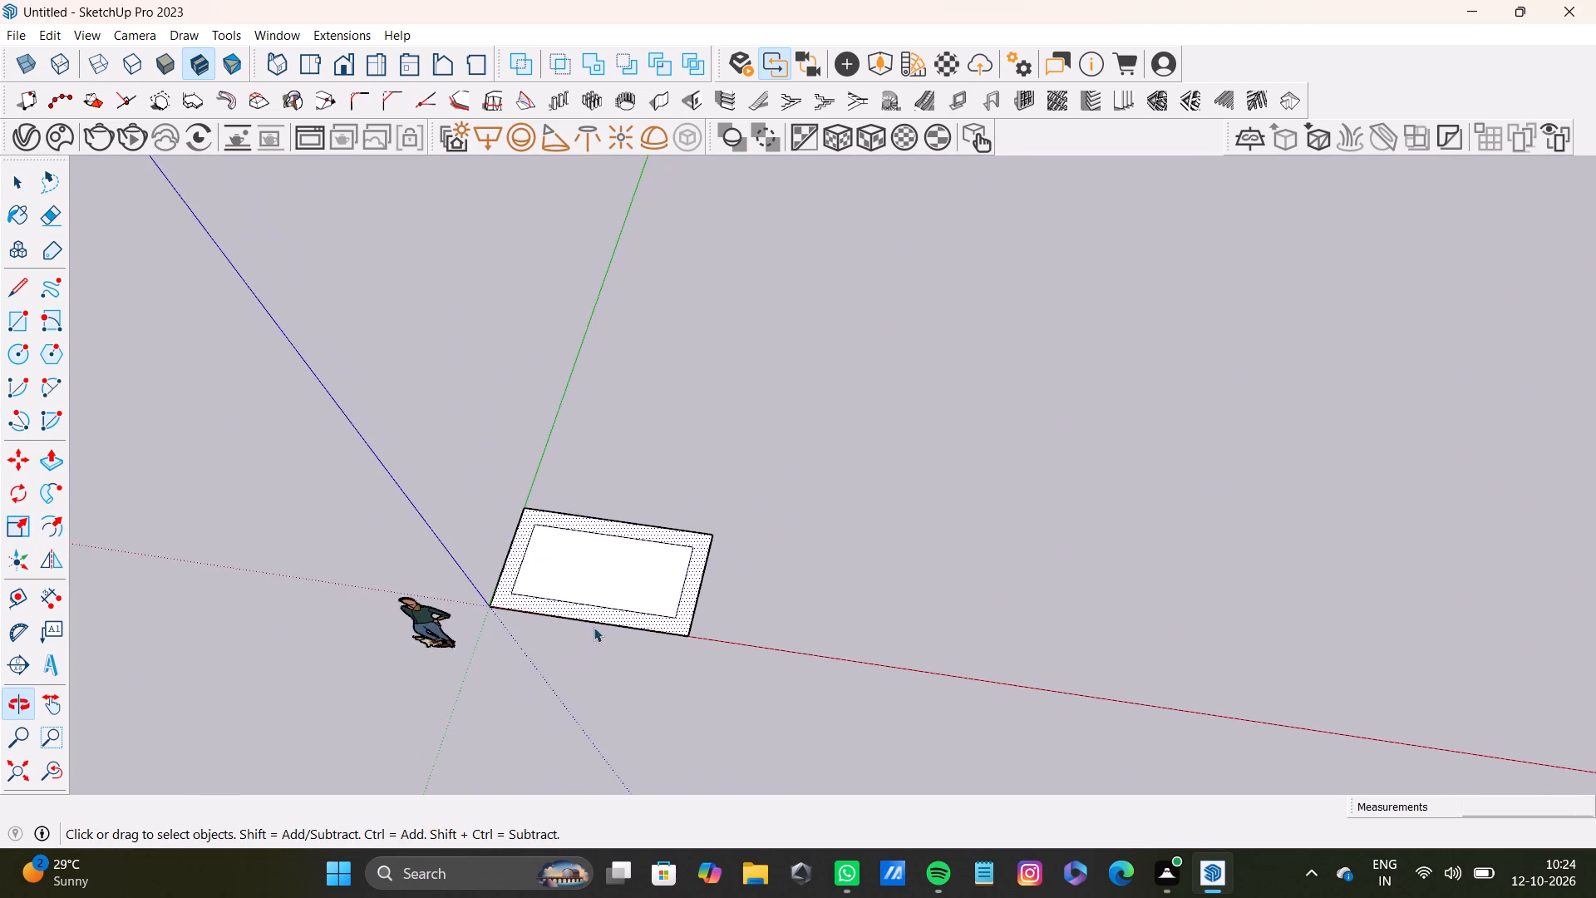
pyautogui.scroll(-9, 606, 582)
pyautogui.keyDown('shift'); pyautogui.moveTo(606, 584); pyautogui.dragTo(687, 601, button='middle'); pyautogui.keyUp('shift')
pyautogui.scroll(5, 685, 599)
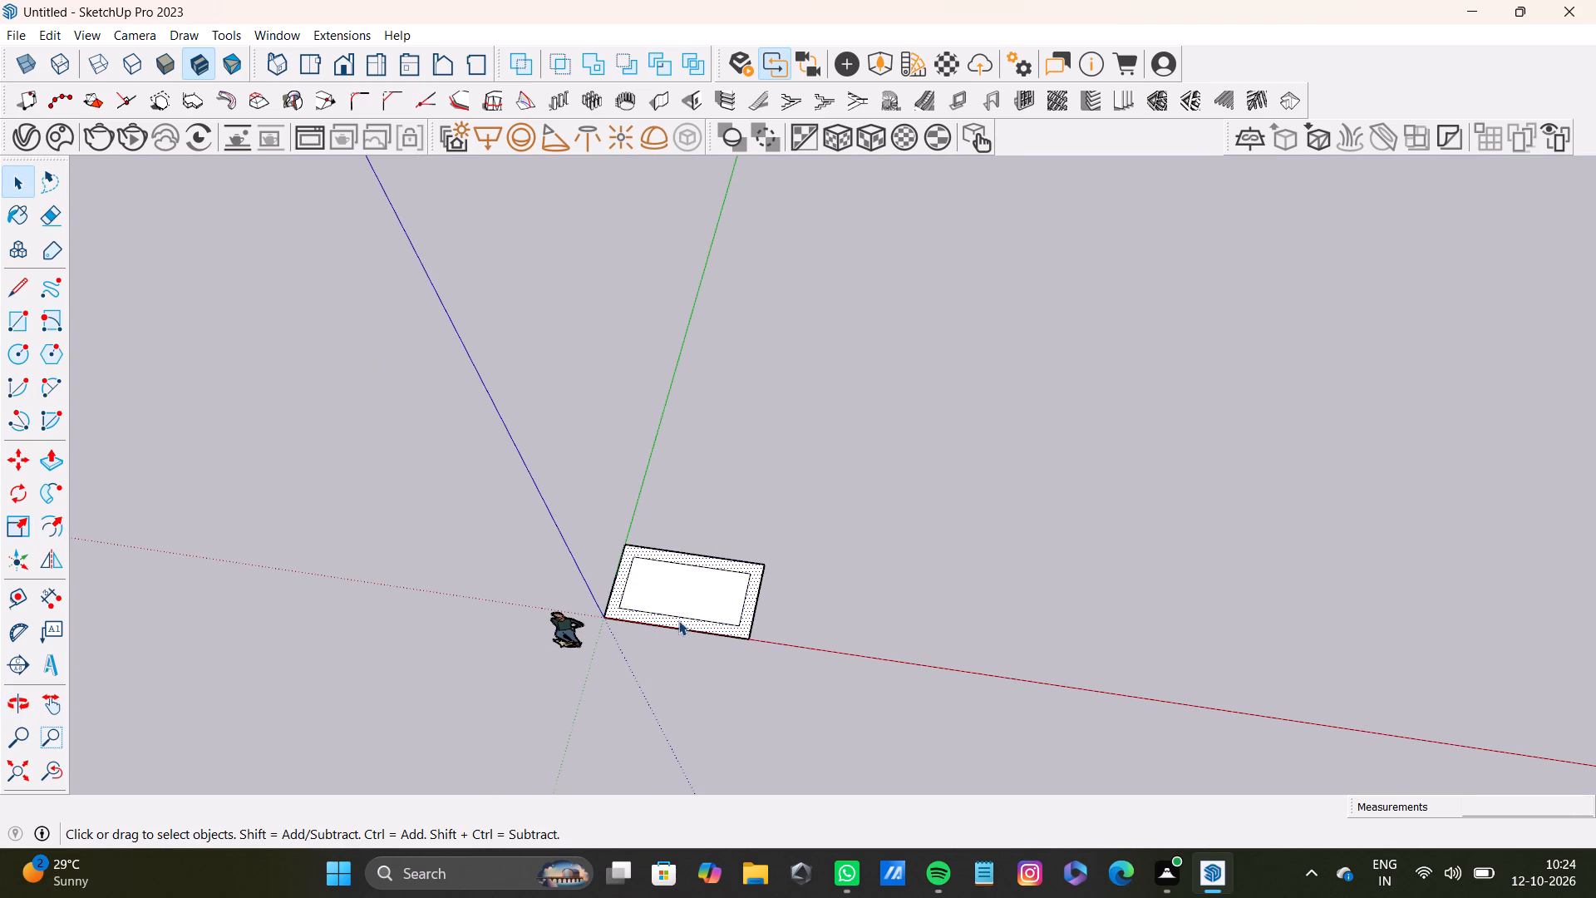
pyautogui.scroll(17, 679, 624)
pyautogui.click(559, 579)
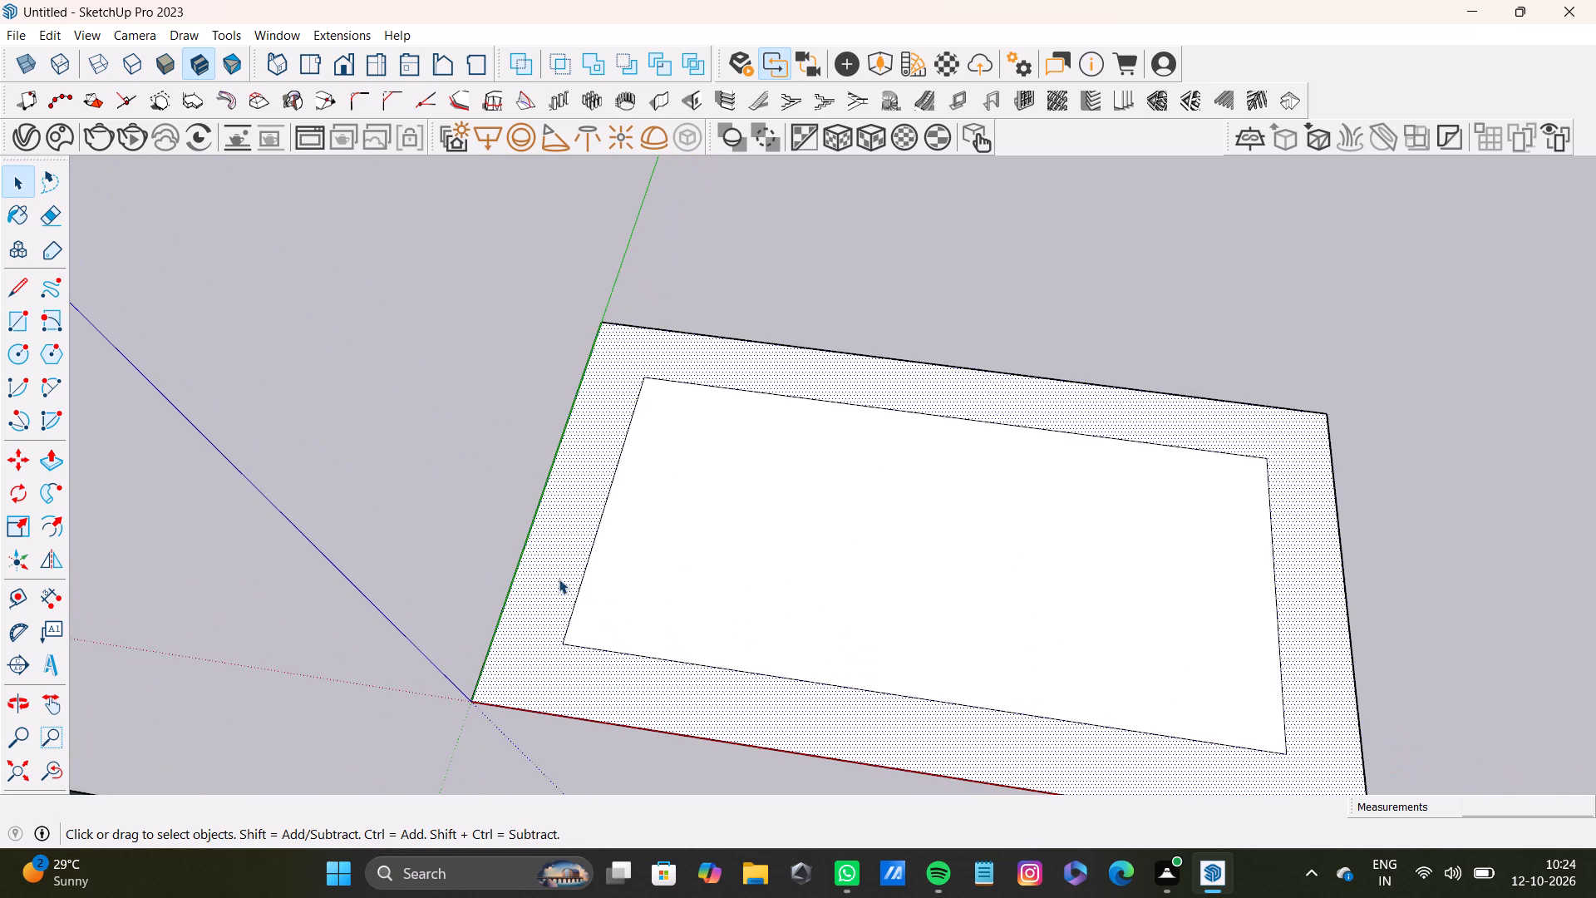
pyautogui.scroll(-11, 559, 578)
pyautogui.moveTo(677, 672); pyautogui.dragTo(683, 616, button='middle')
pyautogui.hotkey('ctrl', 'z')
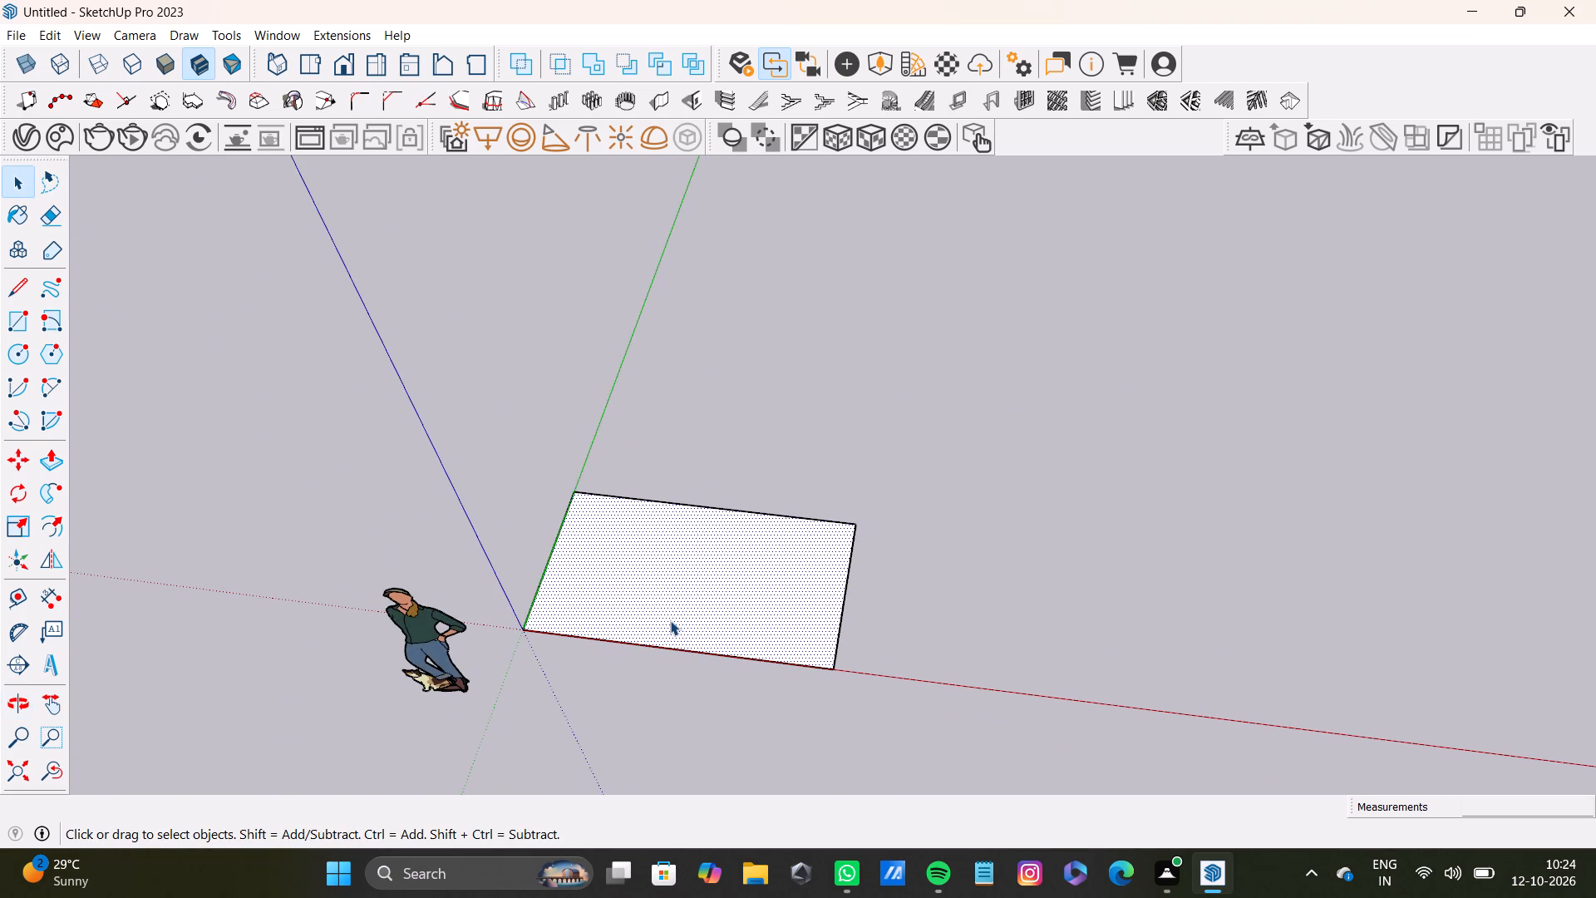
# Offset the rectangle's outline inward freehand to form a narrow border about 3 9/16" wide.
pyautogui.press('f')
pyautogui.moveTo(686, 586); pyautogui.dragTo(633, 634)
pyautogui.press('space')
pyautogui.scroll(-5, 641, 624)
pyautogui.scroll(2, 641, 624)
pyautogui.moveTo(641, 624); pyautogui.dragTo(620, 501, button='middle')
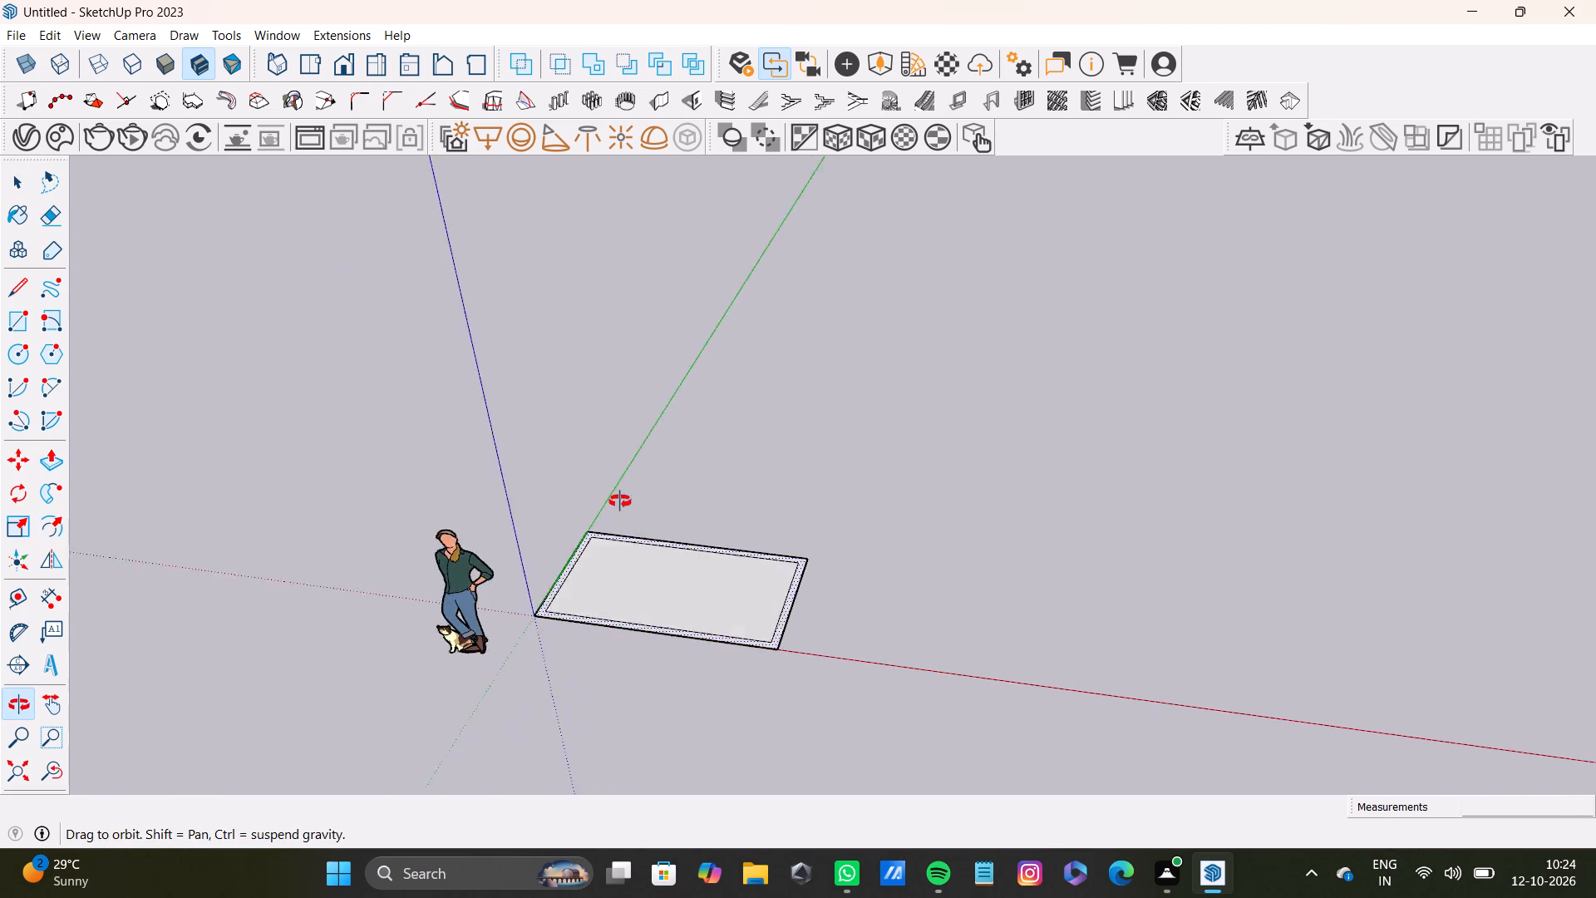
pyautogui.moveTo(620, 501); pyautogui.dragTo(613, 624, button='middle')
# Draw short lines from the border's two back inner corners straight across to the outer side edges, separating the back strip.
pyautogui.scroll(13, 587, 540)
pyautogui.moveTo(639, 548); pyautogui.dragTo(761, 609, button='middle')
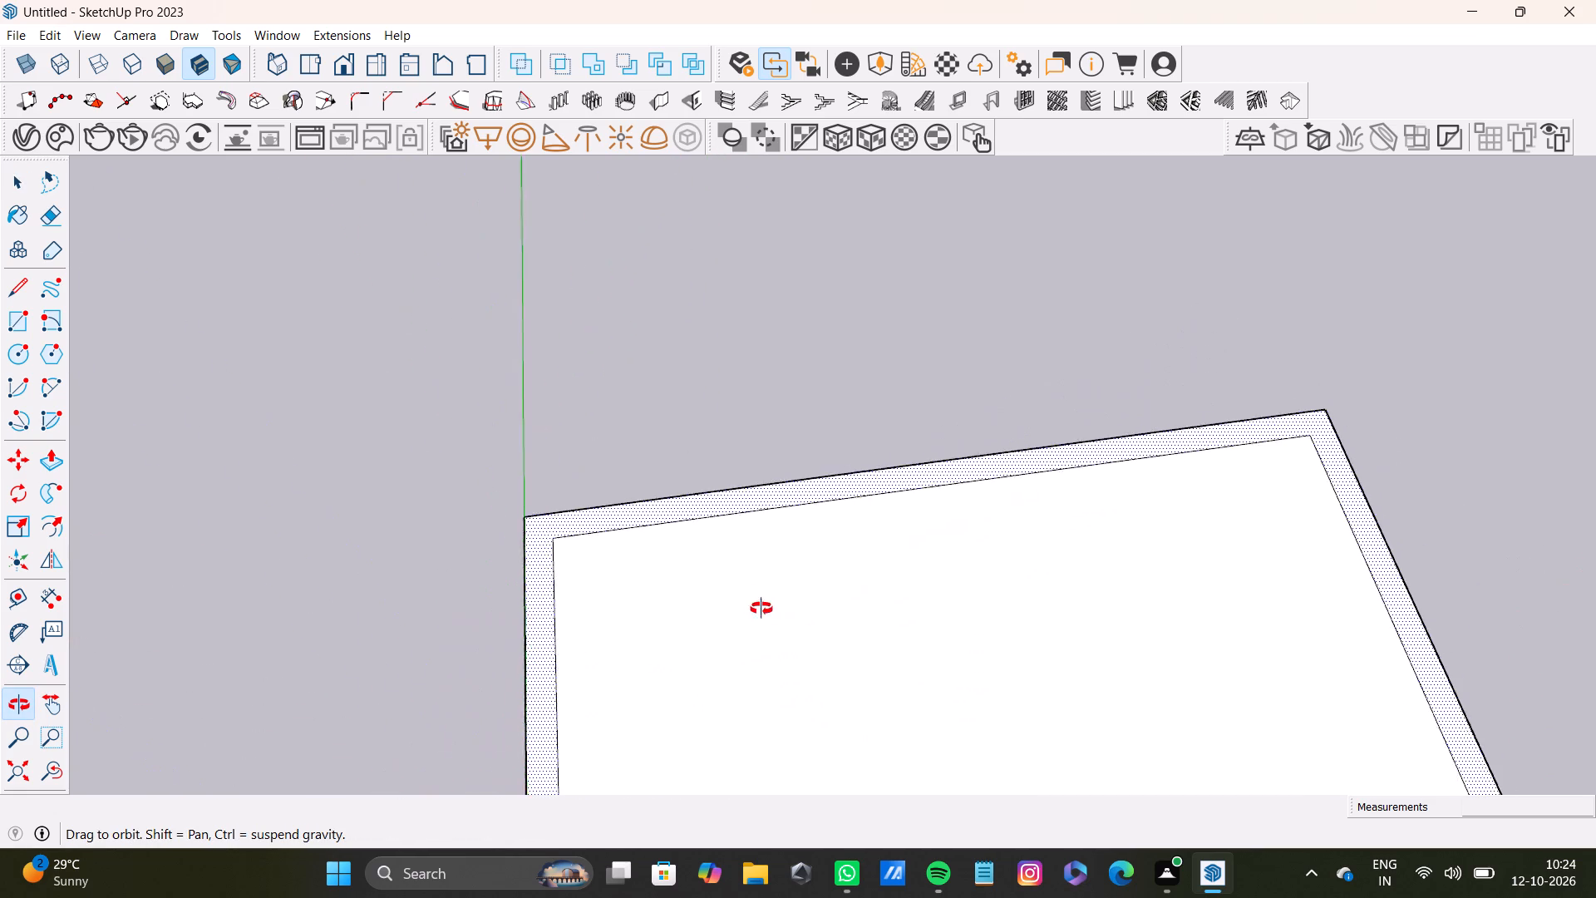
pyautogui.moveTo(761, 609); pyautogui.dragTo(741, 553, button='middle')
pyautogui.press('l')
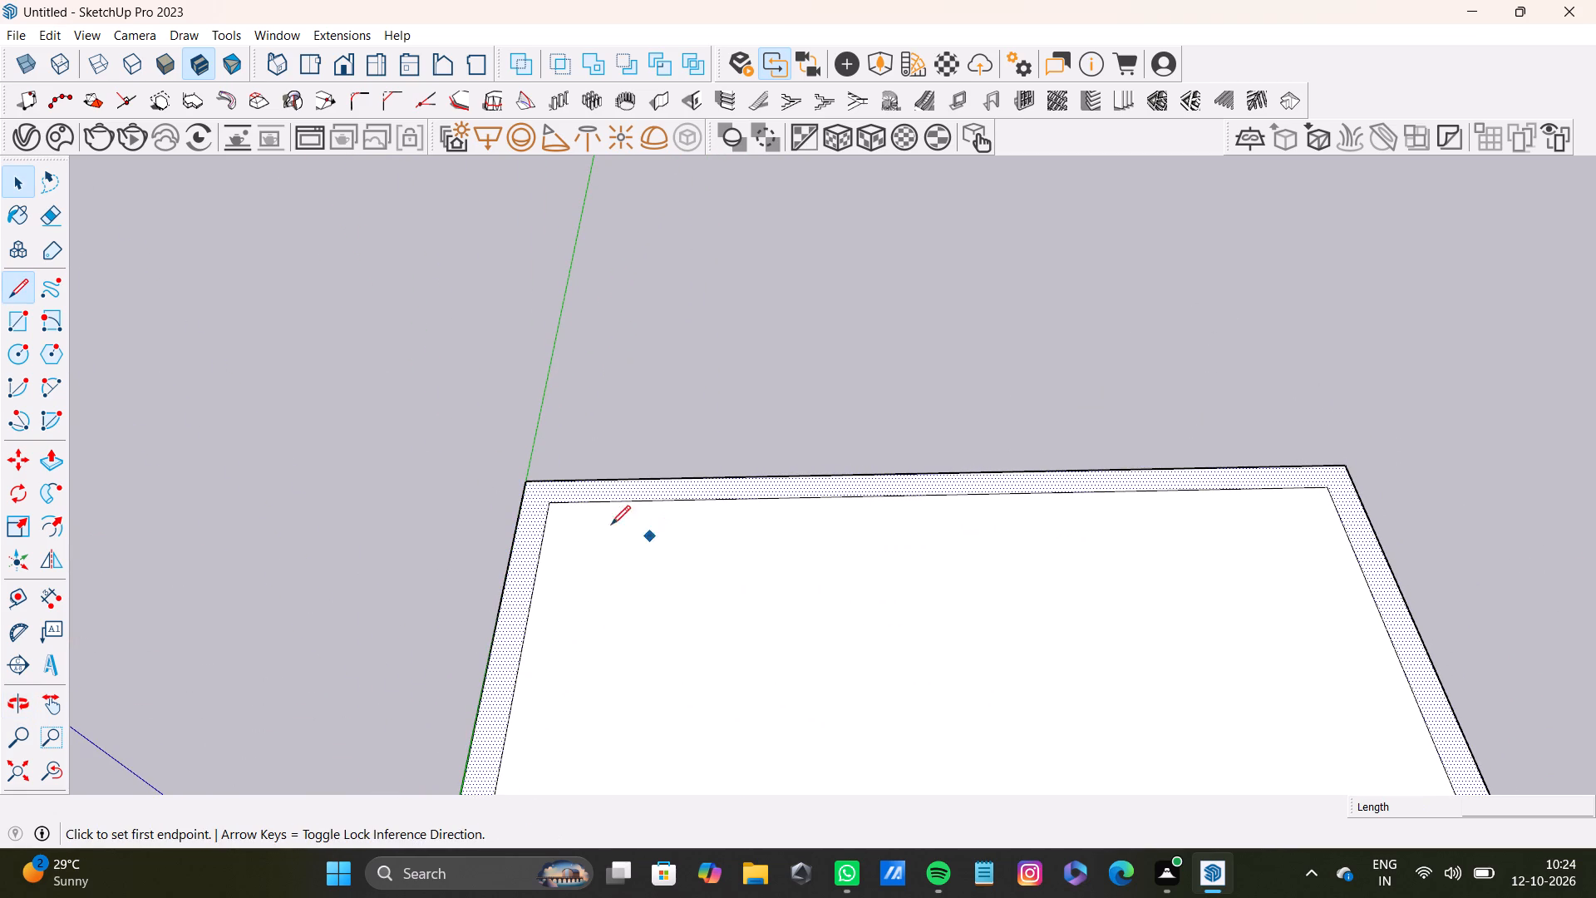
pyautogui.scroll(11, 502, 498)
pyautogui.click(579, 503)
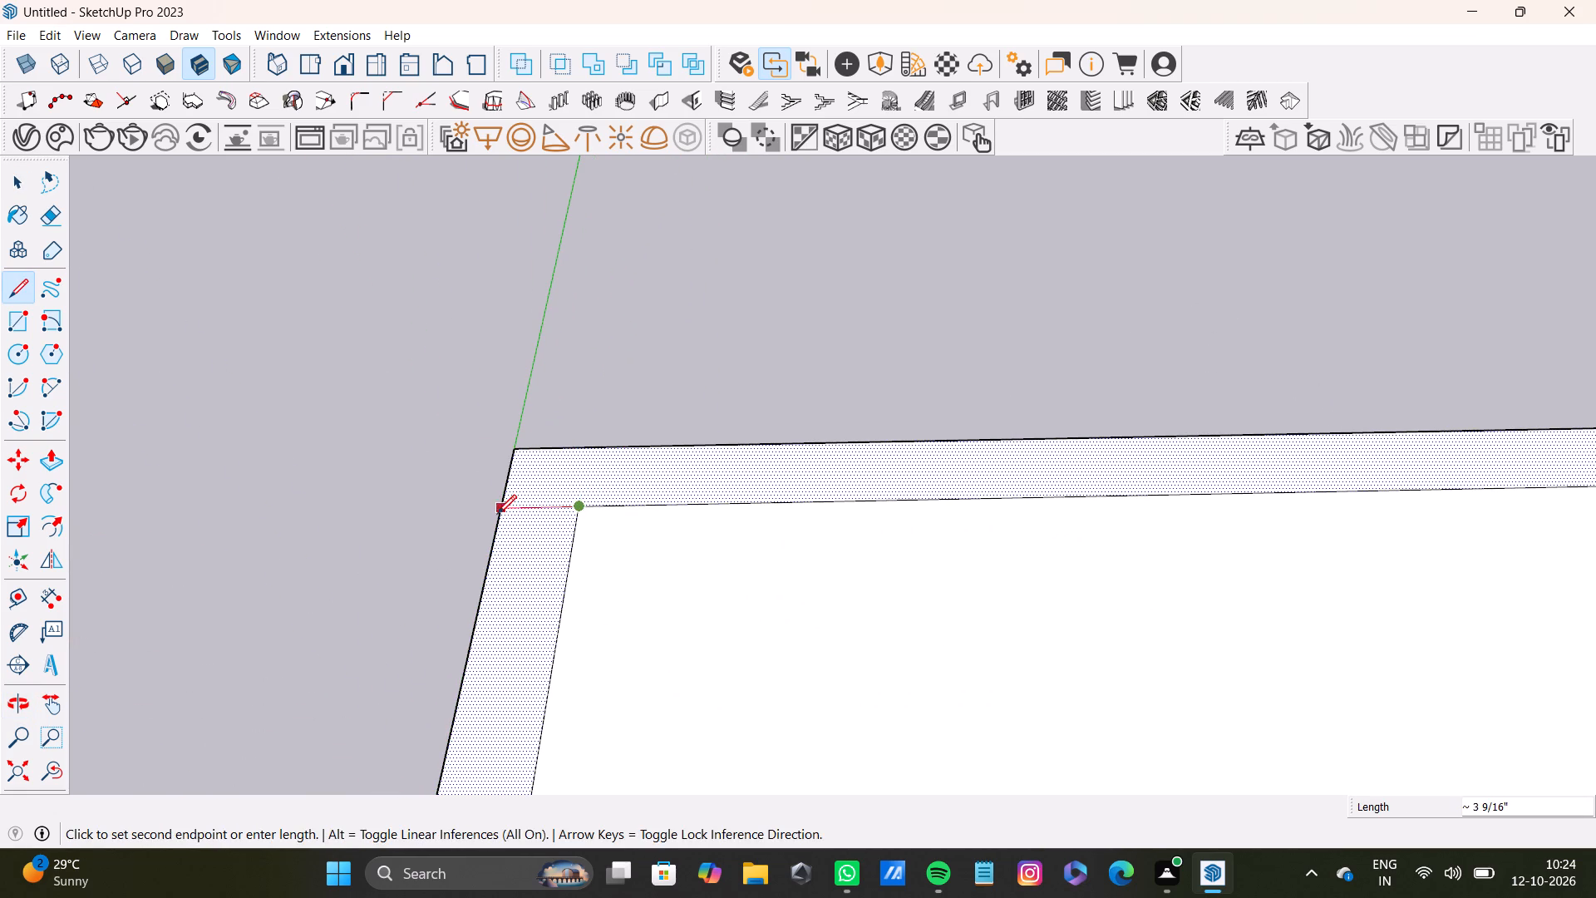
pyautogui.click(497, 514)
pyautogui.scroll(-10, 700, 560)
pyautogui.keyDown('shift'); pyautogui.moveTo(1215, 599); pyautogui.dragTo(436, 591, button='middle'); pyautogui.keyUp('shift')
pyautogui.scroll(8, 835, 511)
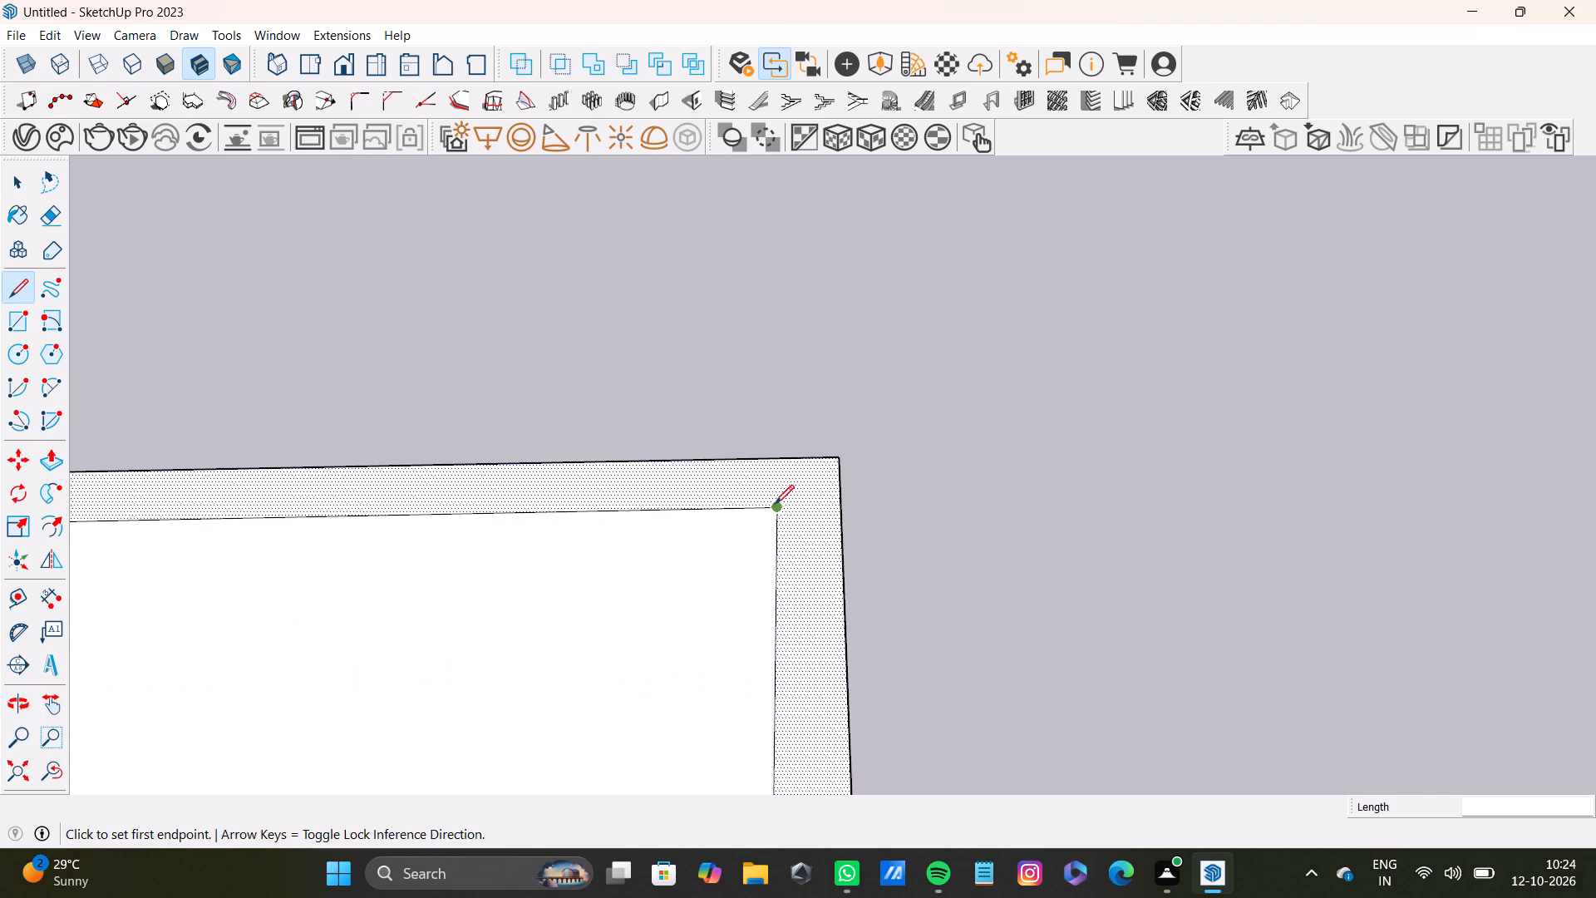
pyautogui.click(775, 504)
pyautogui.click(847, 510)
pyautogui.press('space')
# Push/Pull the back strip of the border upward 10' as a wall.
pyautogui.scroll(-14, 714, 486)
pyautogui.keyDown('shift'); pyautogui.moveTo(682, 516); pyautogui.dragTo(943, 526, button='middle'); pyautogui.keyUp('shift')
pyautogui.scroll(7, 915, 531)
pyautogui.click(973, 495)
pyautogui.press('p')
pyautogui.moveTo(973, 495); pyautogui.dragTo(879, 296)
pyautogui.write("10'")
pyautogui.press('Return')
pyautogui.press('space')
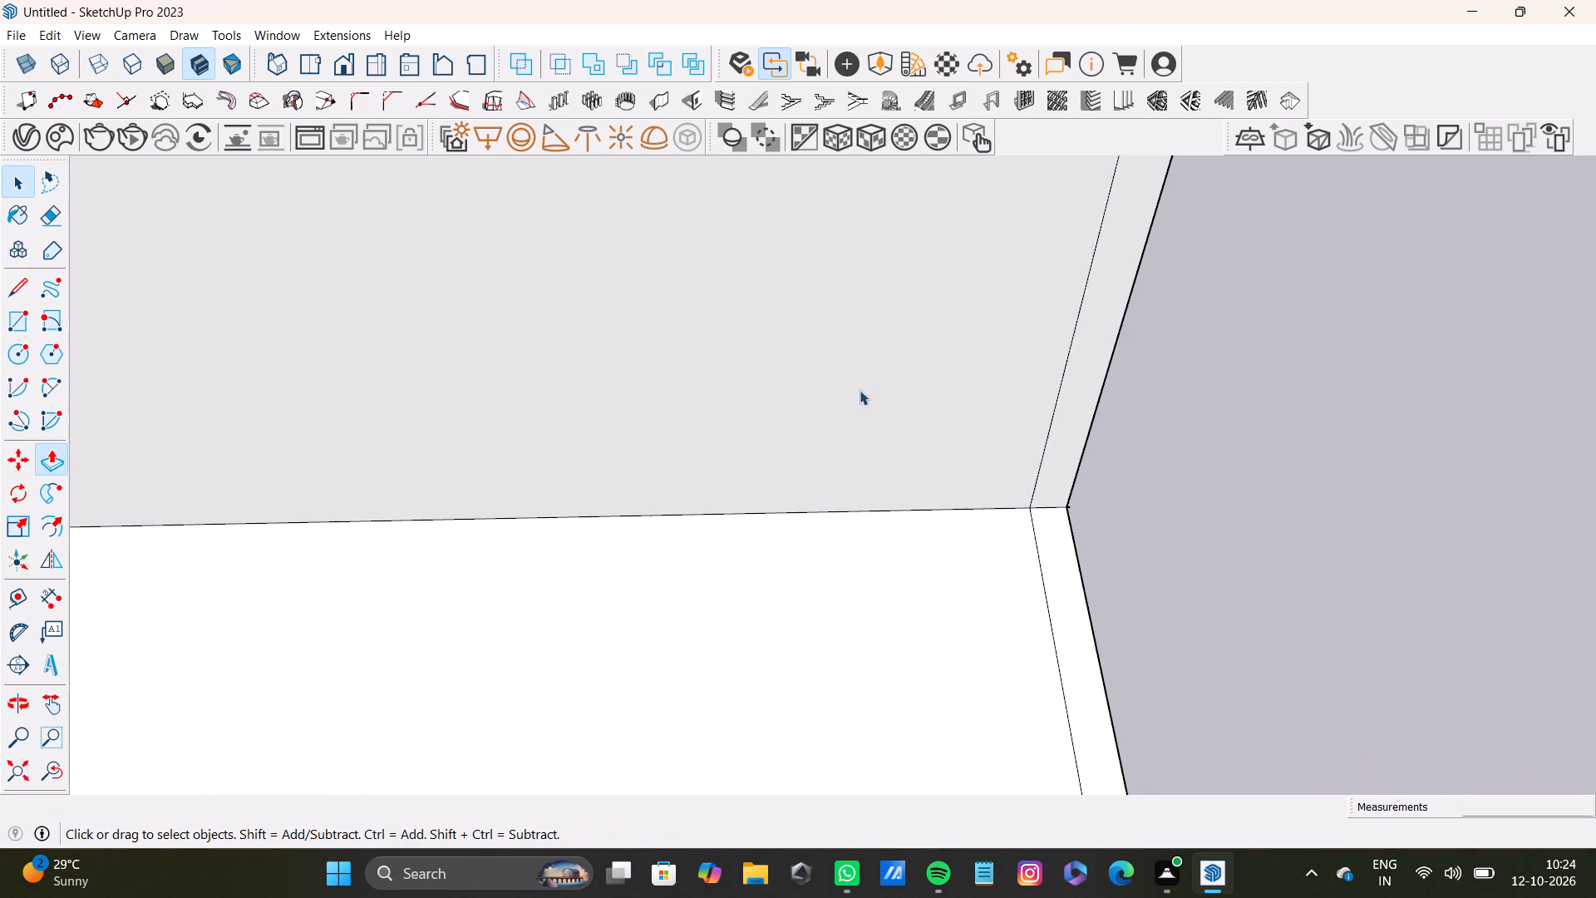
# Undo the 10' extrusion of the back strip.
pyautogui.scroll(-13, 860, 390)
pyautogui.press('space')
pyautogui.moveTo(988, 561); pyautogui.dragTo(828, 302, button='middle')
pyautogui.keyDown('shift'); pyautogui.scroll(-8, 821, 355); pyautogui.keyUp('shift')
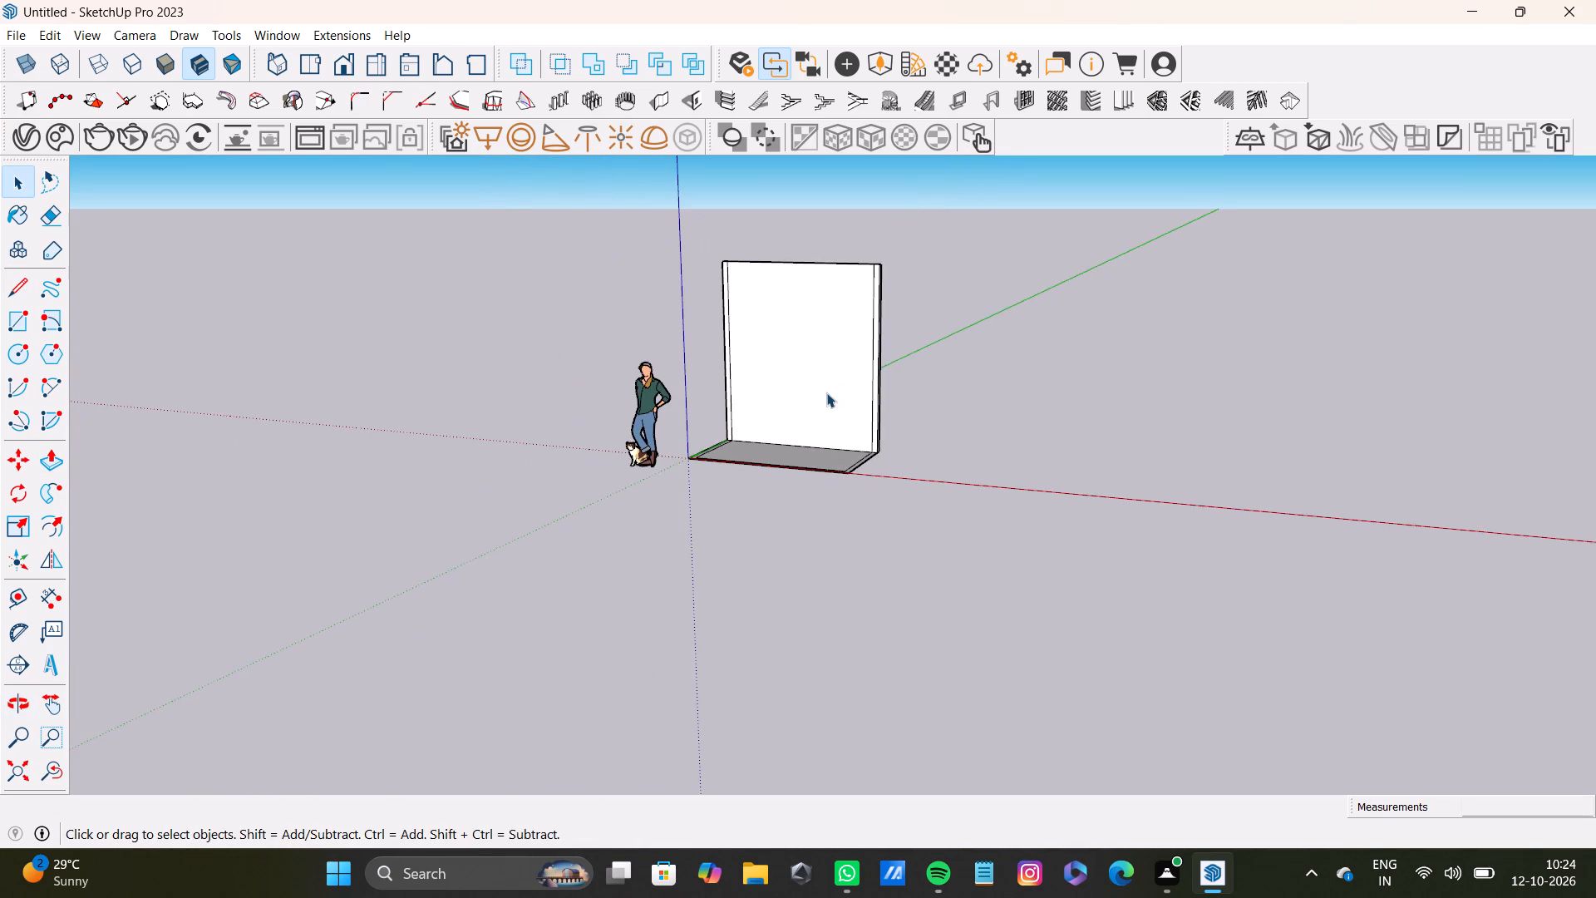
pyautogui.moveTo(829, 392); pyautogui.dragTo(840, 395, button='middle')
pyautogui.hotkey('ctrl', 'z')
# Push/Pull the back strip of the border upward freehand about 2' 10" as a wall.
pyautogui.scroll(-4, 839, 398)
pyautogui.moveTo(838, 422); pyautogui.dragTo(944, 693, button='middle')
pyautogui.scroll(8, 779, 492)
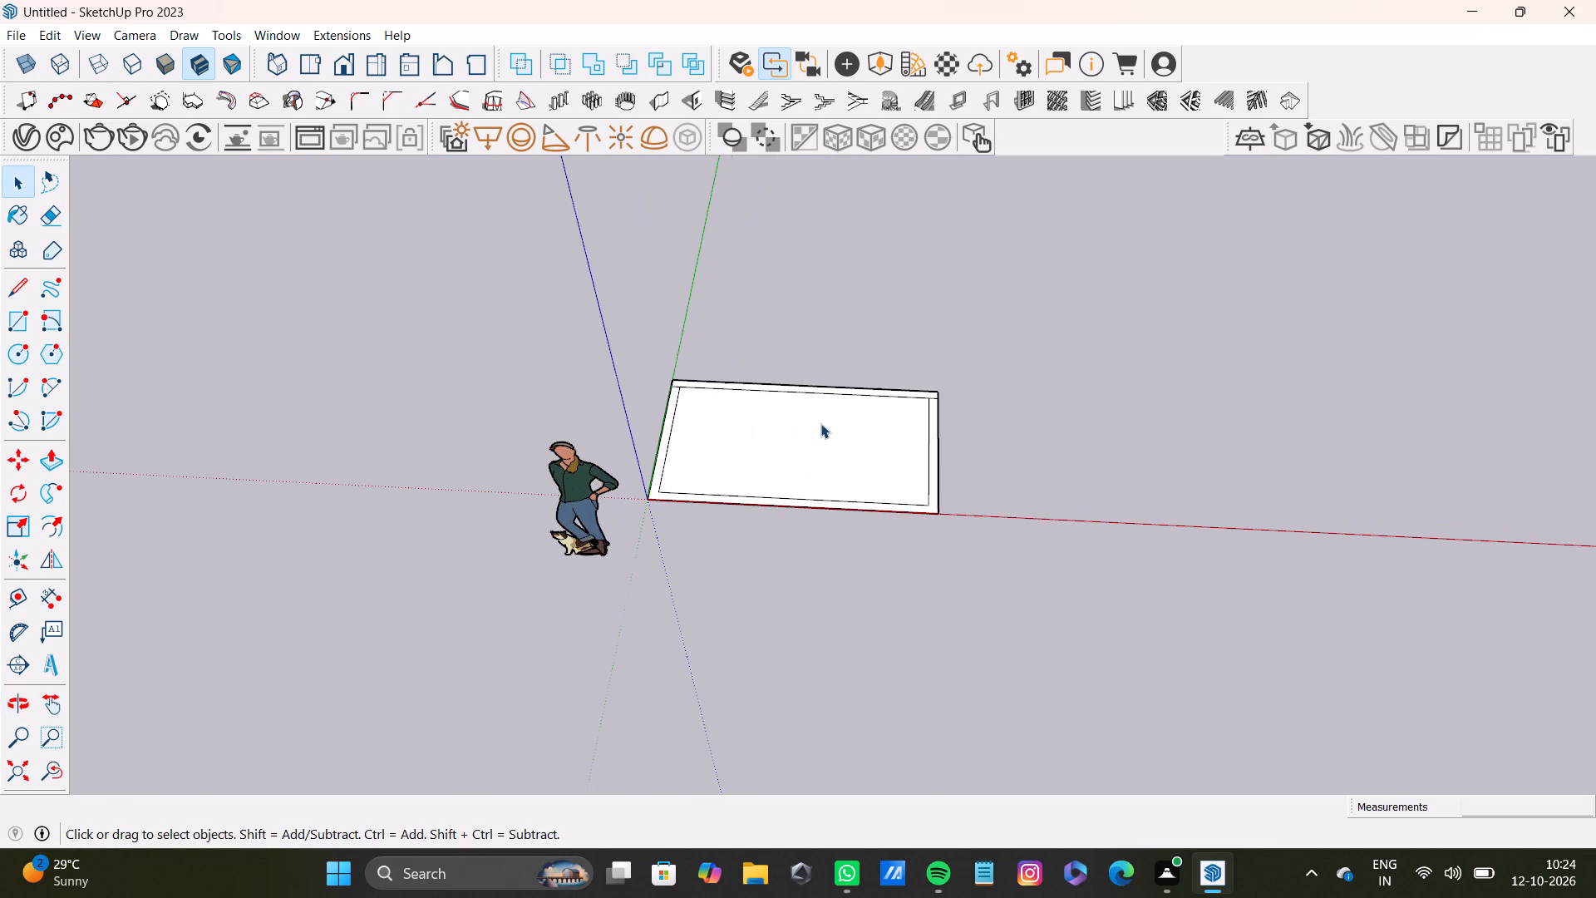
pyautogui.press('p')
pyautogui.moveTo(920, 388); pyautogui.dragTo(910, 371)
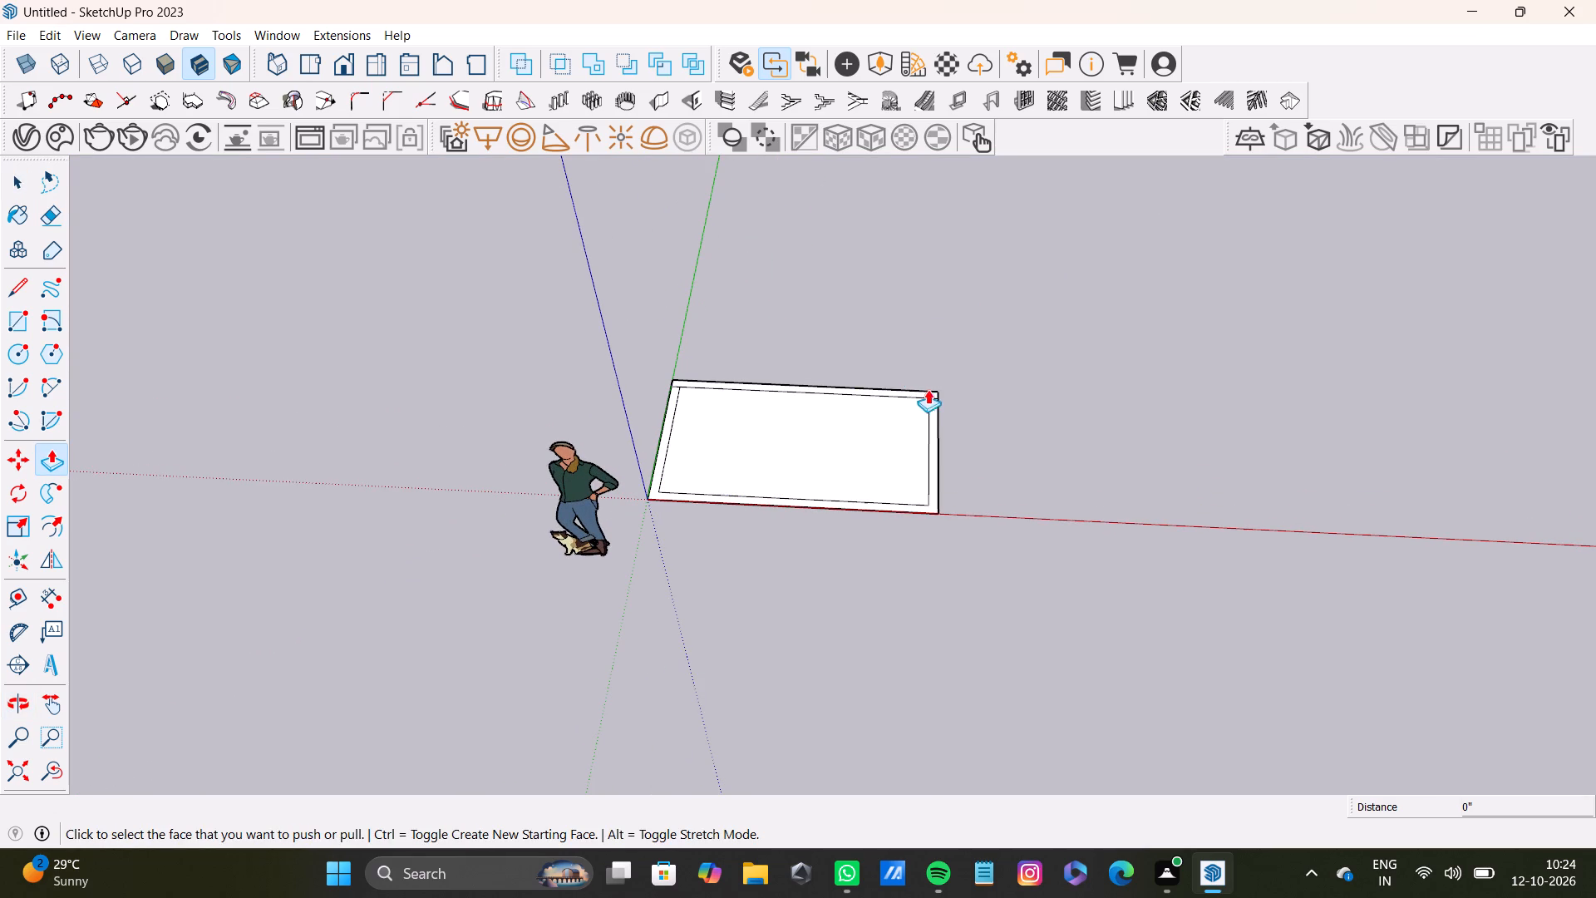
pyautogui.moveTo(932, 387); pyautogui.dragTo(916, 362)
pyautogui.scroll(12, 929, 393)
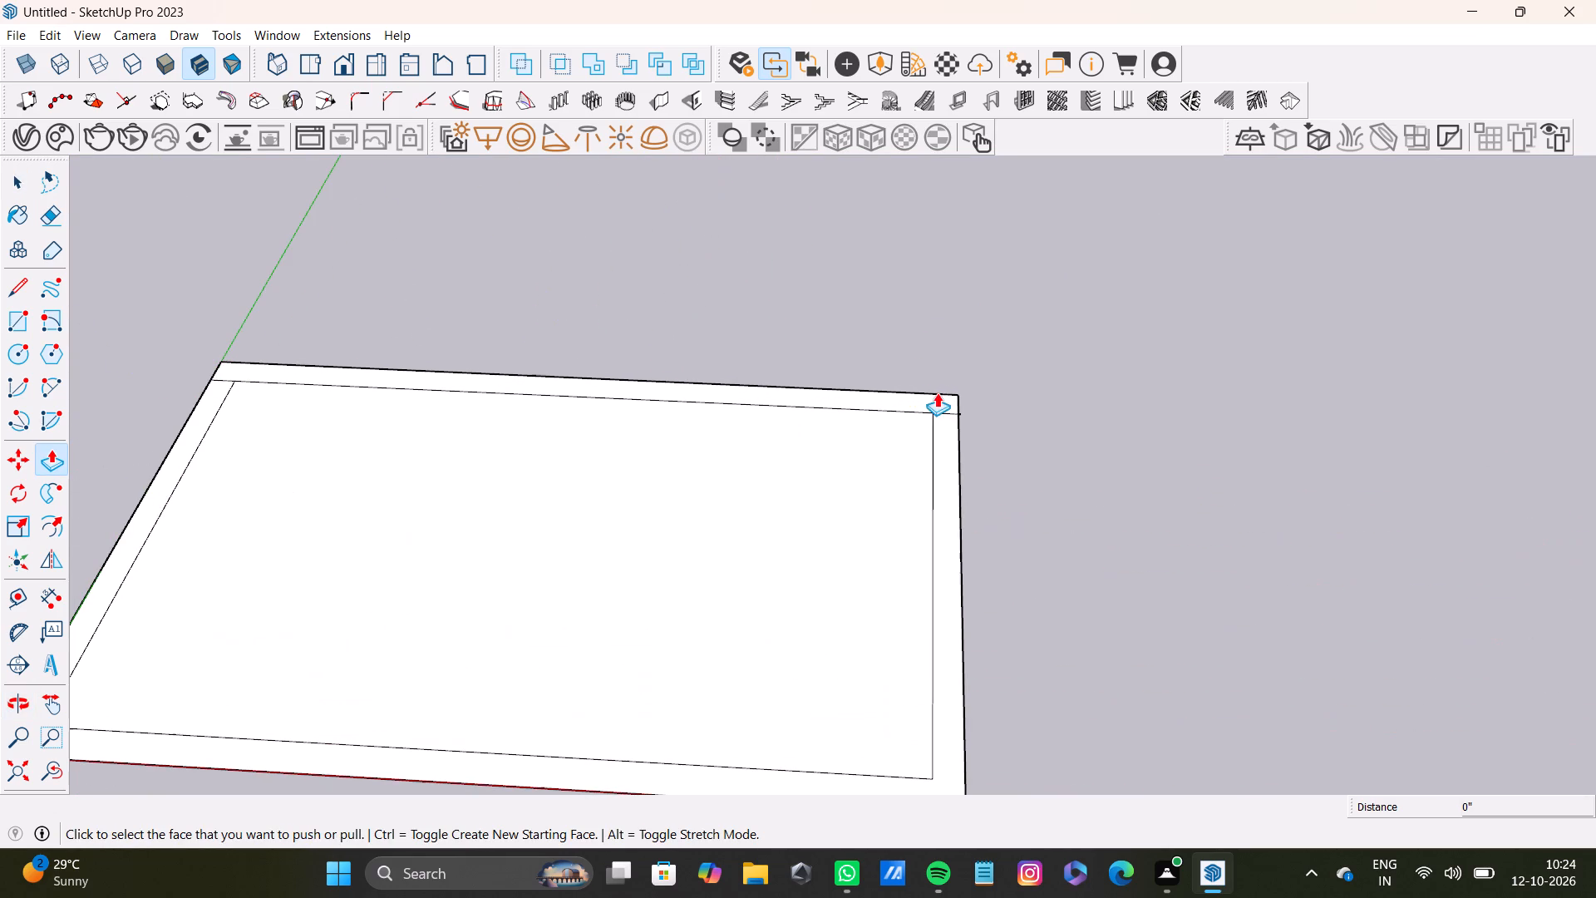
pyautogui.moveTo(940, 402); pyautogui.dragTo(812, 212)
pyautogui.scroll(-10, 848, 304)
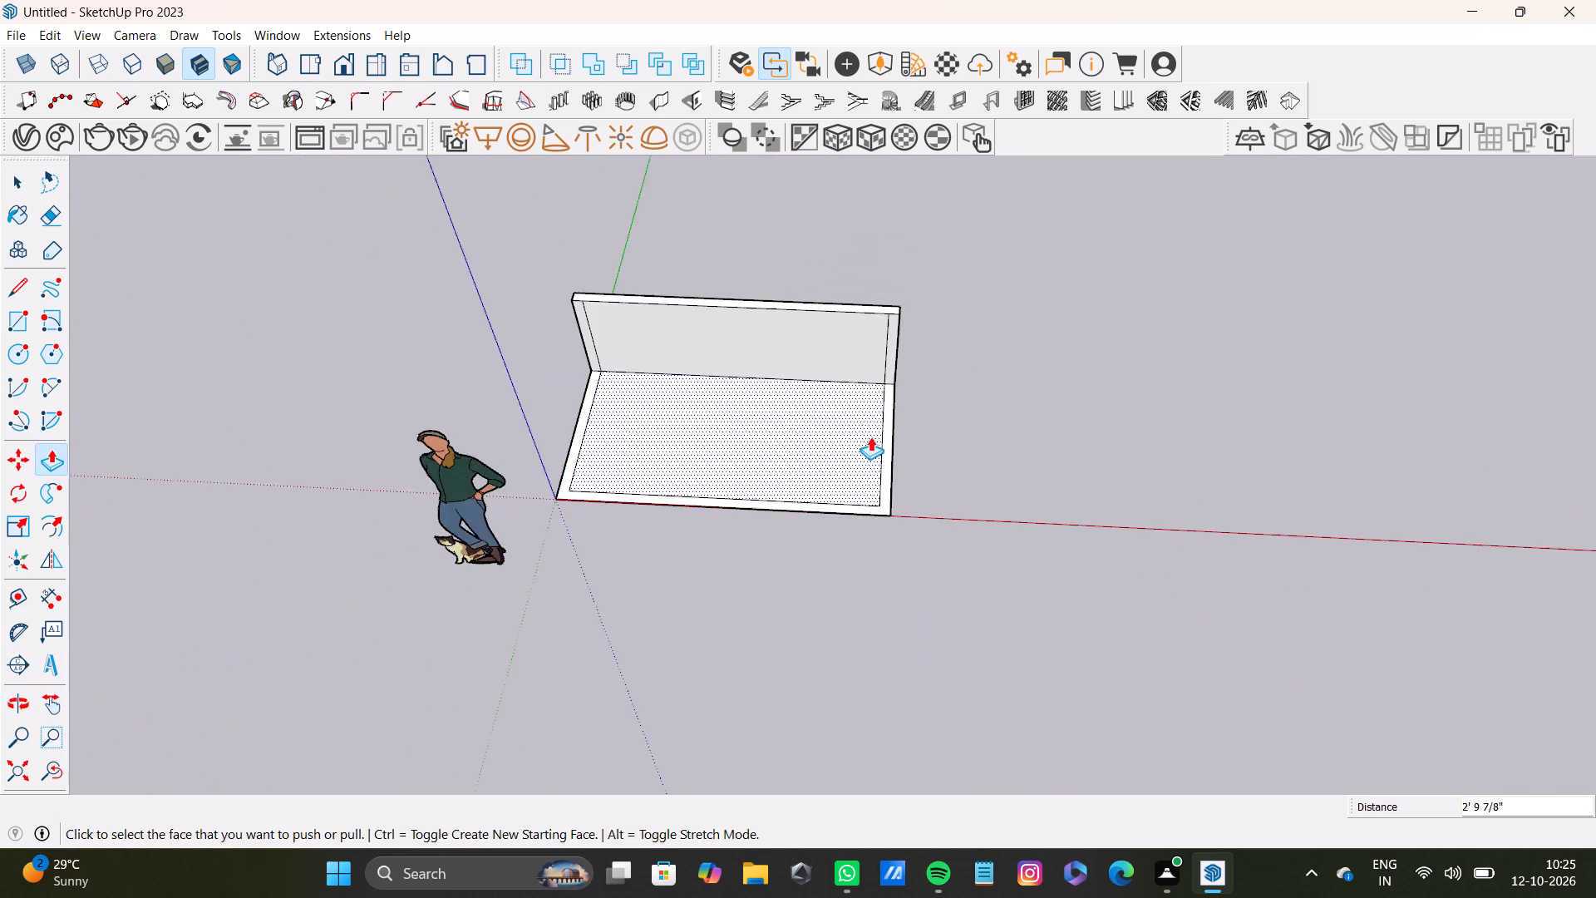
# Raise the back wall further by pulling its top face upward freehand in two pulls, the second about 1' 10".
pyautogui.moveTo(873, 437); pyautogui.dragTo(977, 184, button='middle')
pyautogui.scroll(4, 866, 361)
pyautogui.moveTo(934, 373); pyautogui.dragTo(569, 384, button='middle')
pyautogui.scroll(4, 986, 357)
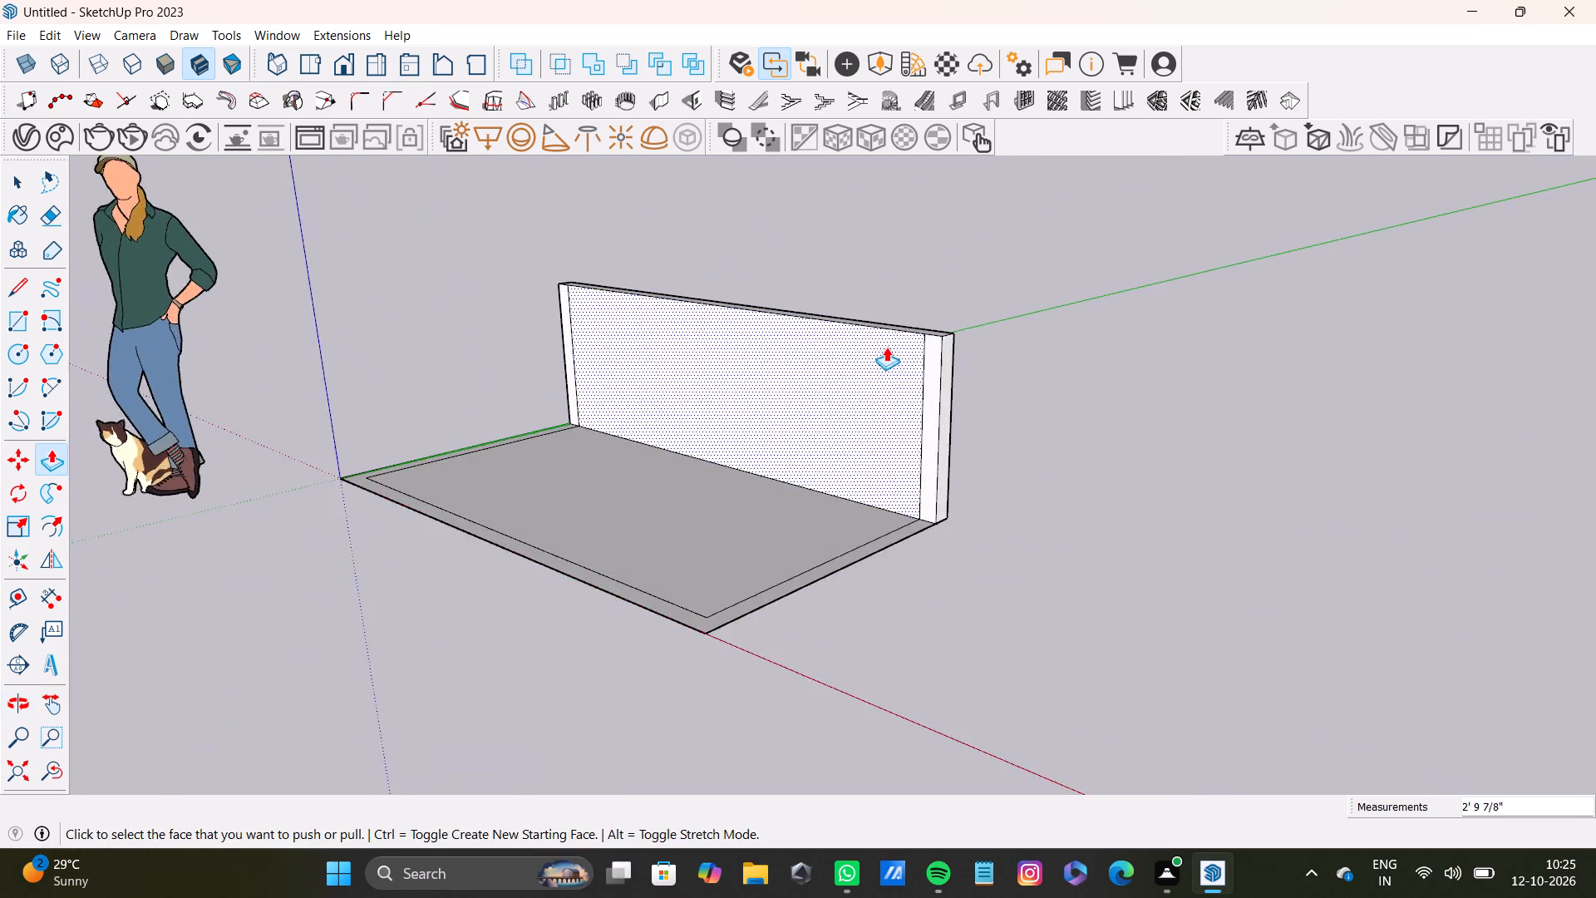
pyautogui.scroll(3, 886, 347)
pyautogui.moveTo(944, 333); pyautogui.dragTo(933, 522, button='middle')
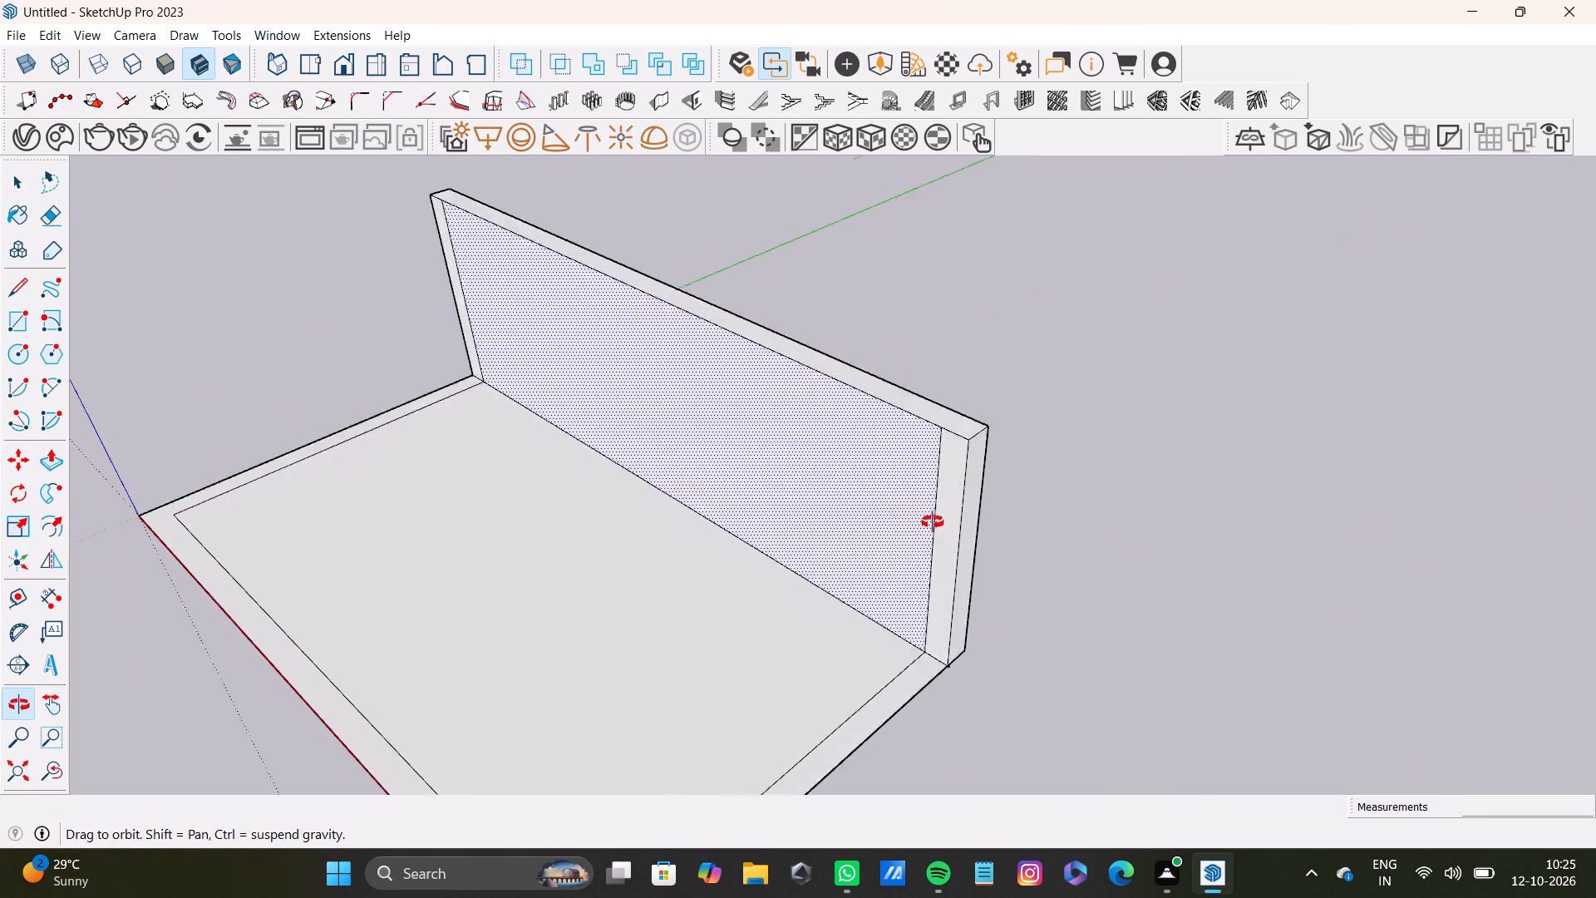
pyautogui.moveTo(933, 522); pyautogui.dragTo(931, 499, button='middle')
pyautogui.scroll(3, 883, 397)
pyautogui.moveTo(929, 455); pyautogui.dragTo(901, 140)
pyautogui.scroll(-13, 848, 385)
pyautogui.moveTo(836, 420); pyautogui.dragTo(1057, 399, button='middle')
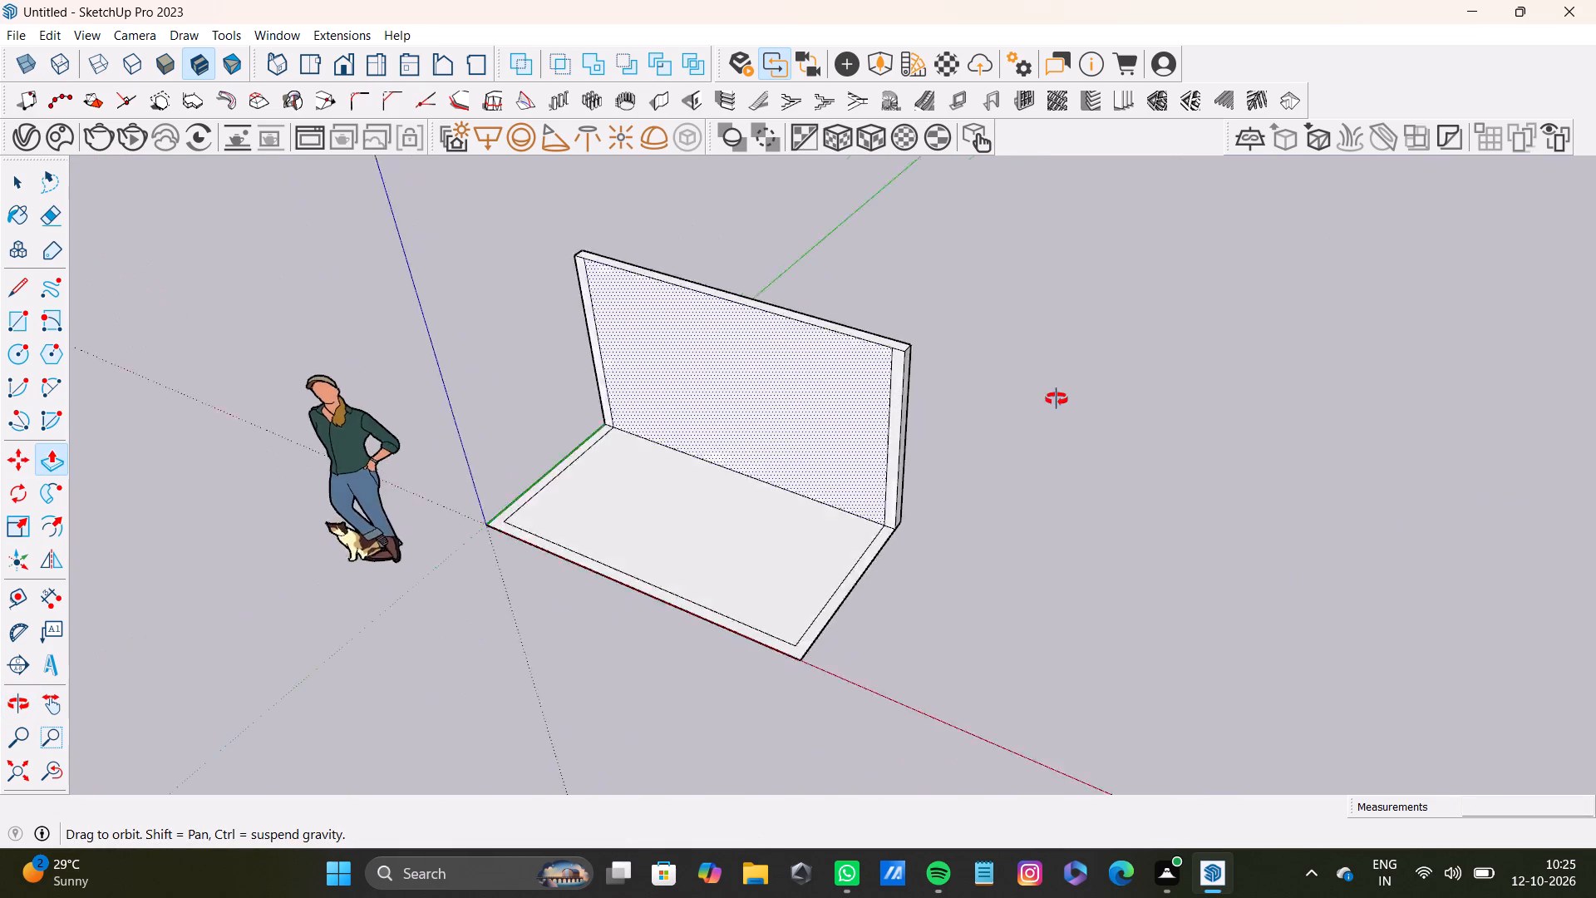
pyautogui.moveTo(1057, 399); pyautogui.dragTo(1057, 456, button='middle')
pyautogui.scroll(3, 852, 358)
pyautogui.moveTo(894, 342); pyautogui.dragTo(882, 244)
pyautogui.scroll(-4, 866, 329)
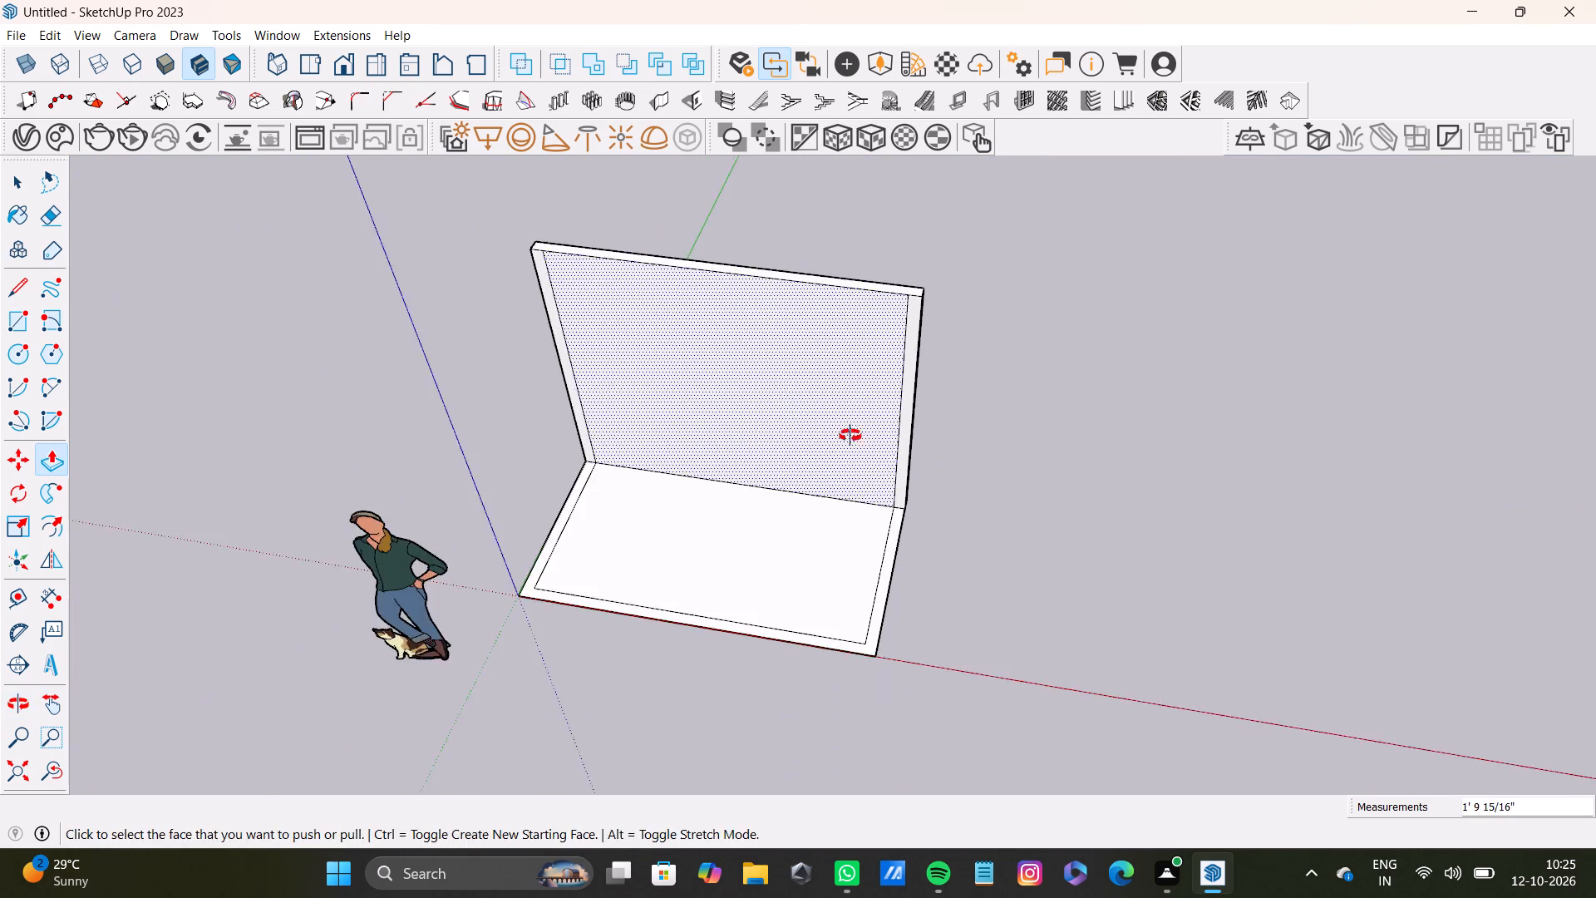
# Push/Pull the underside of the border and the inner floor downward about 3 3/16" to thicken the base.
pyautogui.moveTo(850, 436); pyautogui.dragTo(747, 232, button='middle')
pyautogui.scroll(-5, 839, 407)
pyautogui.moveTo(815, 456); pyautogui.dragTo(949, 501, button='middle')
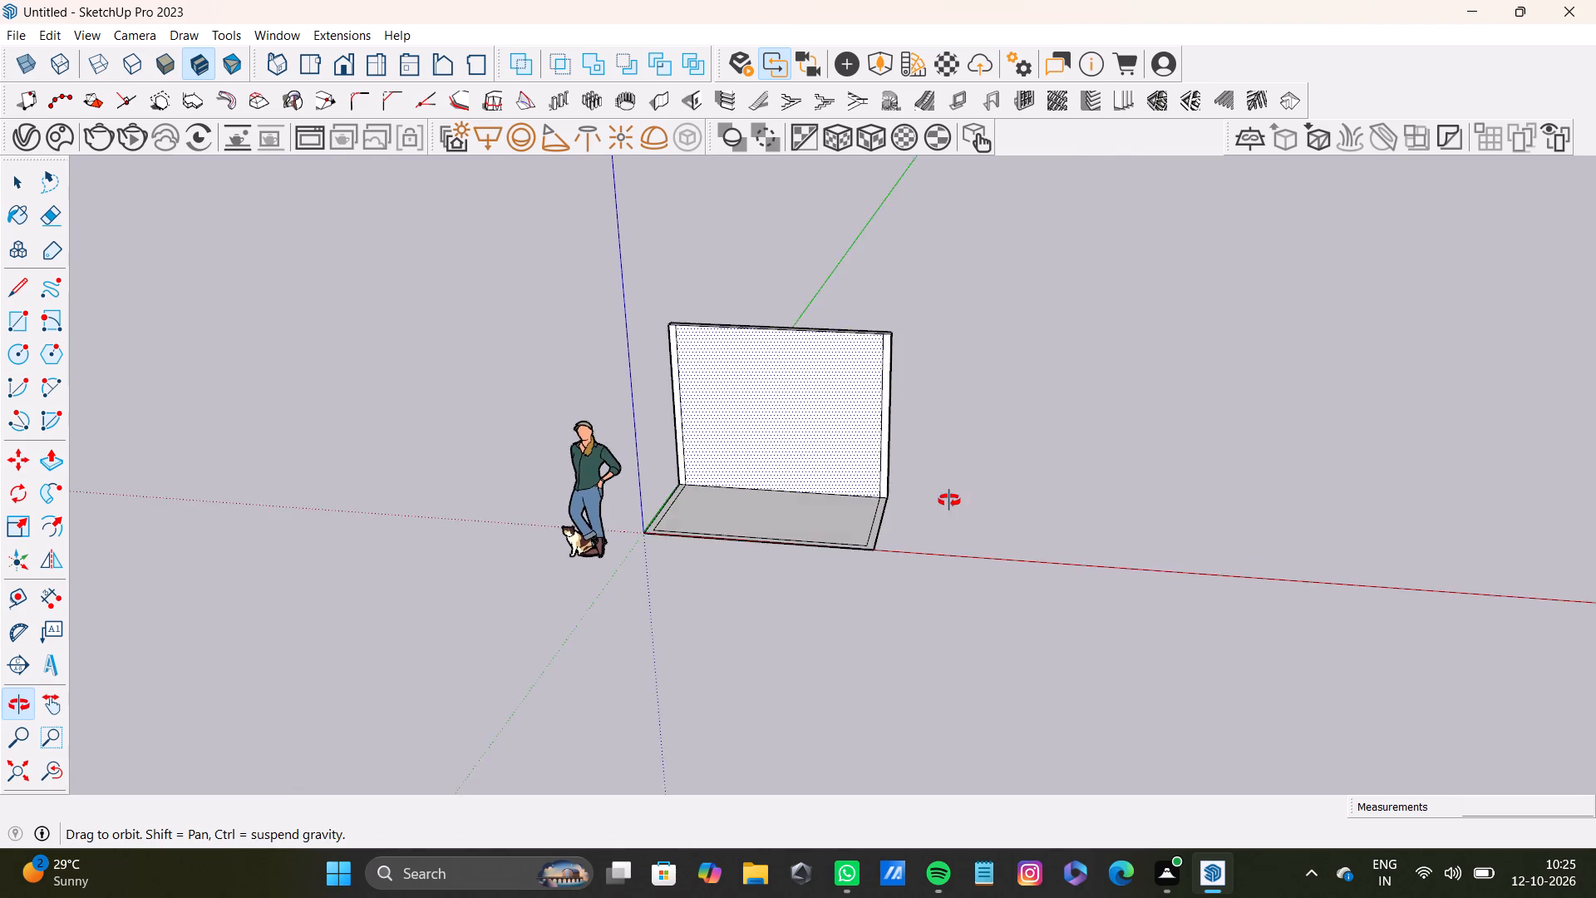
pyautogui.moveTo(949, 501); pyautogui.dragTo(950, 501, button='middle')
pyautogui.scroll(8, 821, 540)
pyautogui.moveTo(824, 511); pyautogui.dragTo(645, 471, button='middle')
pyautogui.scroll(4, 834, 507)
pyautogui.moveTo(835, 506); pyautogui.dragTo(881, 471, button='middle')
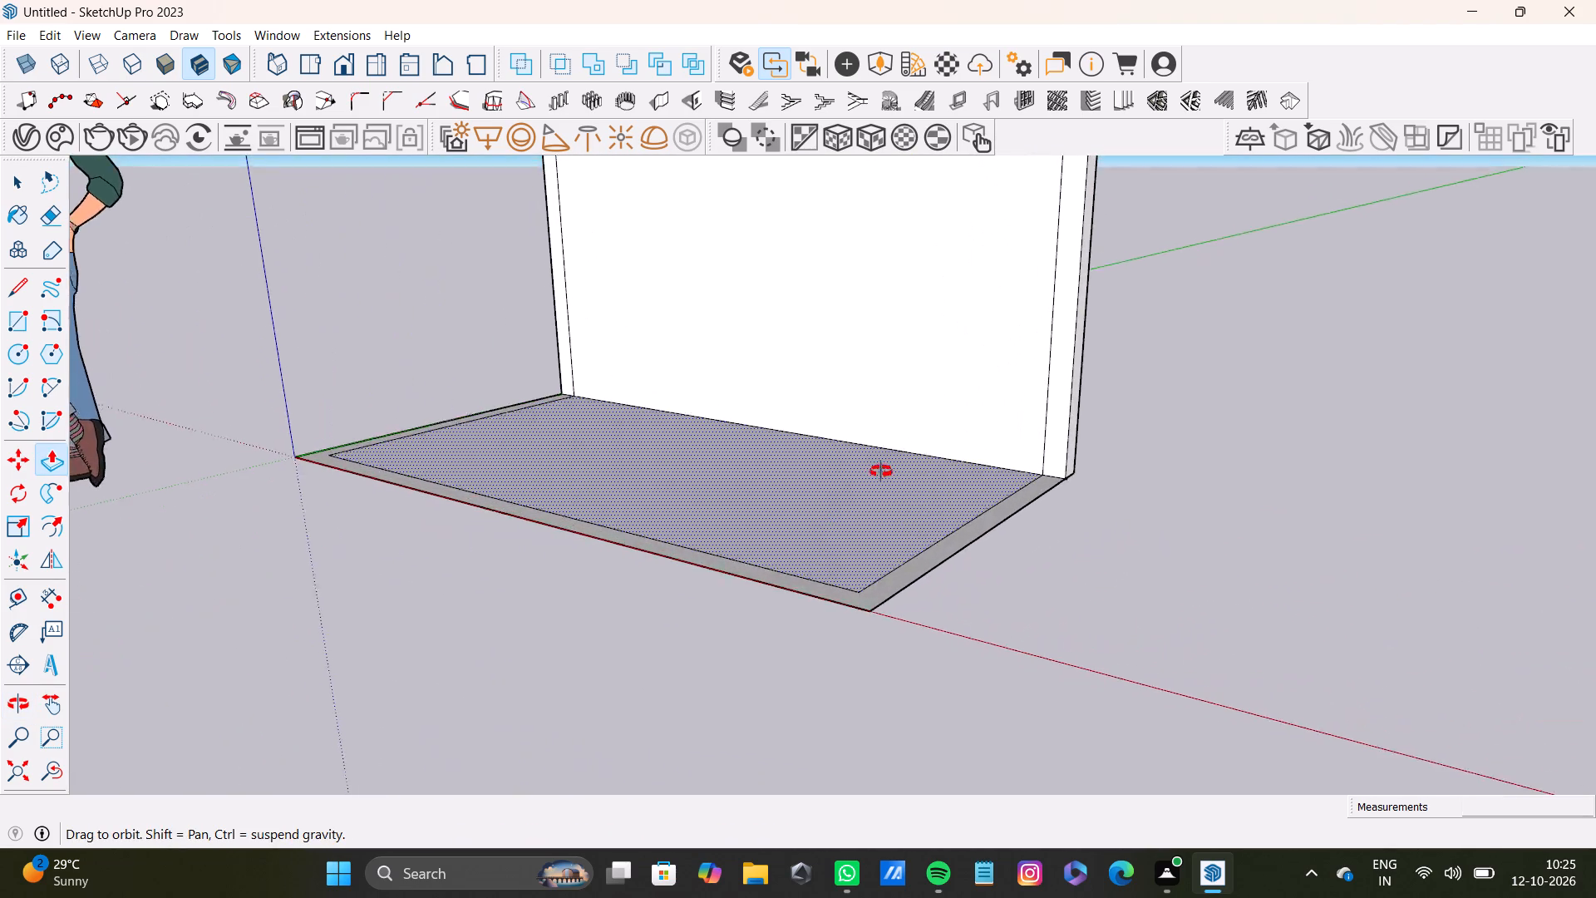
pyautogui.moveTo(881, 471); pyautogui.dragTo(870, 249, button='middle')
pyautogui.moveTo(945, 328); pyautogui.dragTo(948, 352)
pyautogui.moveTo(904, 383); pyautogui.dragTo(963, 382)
# Undo back to the plain base rectangle, removing the base thickness, wall, short edge lines and border offset.
pyautogui.scroll(-4, 899, 429)
pyautogui.moveTo(930, 418); pyautogui.dragTo(985, 453, button='middle')
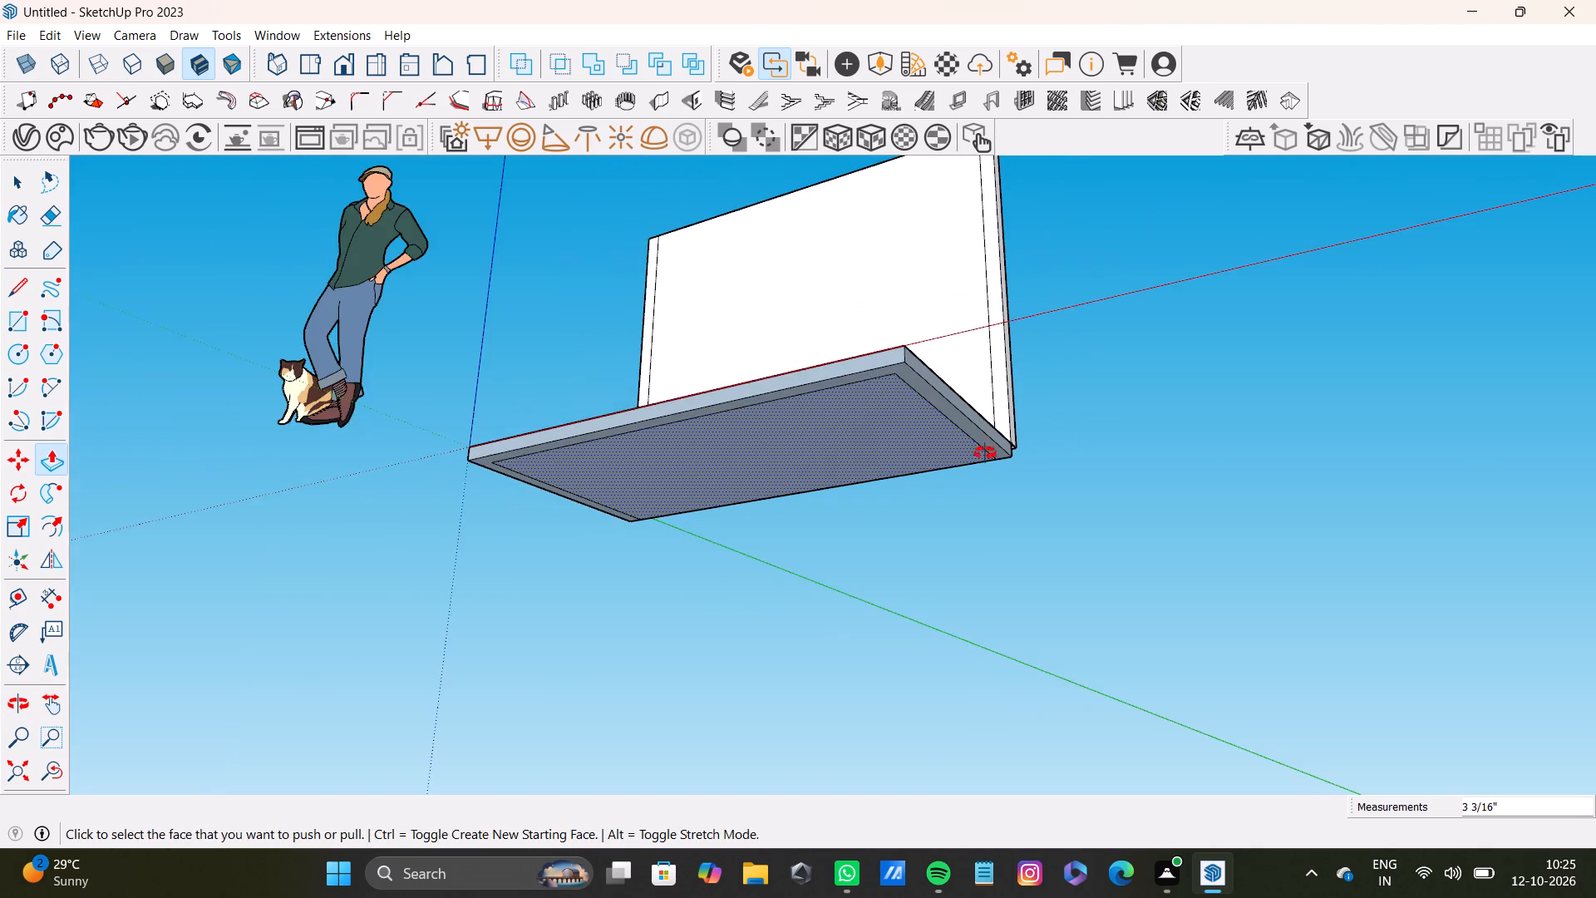
pyautogui.moveTo(985, 453); pyautogui.dragTo(970, 778, button='middle')
pyautogui.scroll(2, 682, 556)
pyautogui.hotkey('ctrl', 'z')
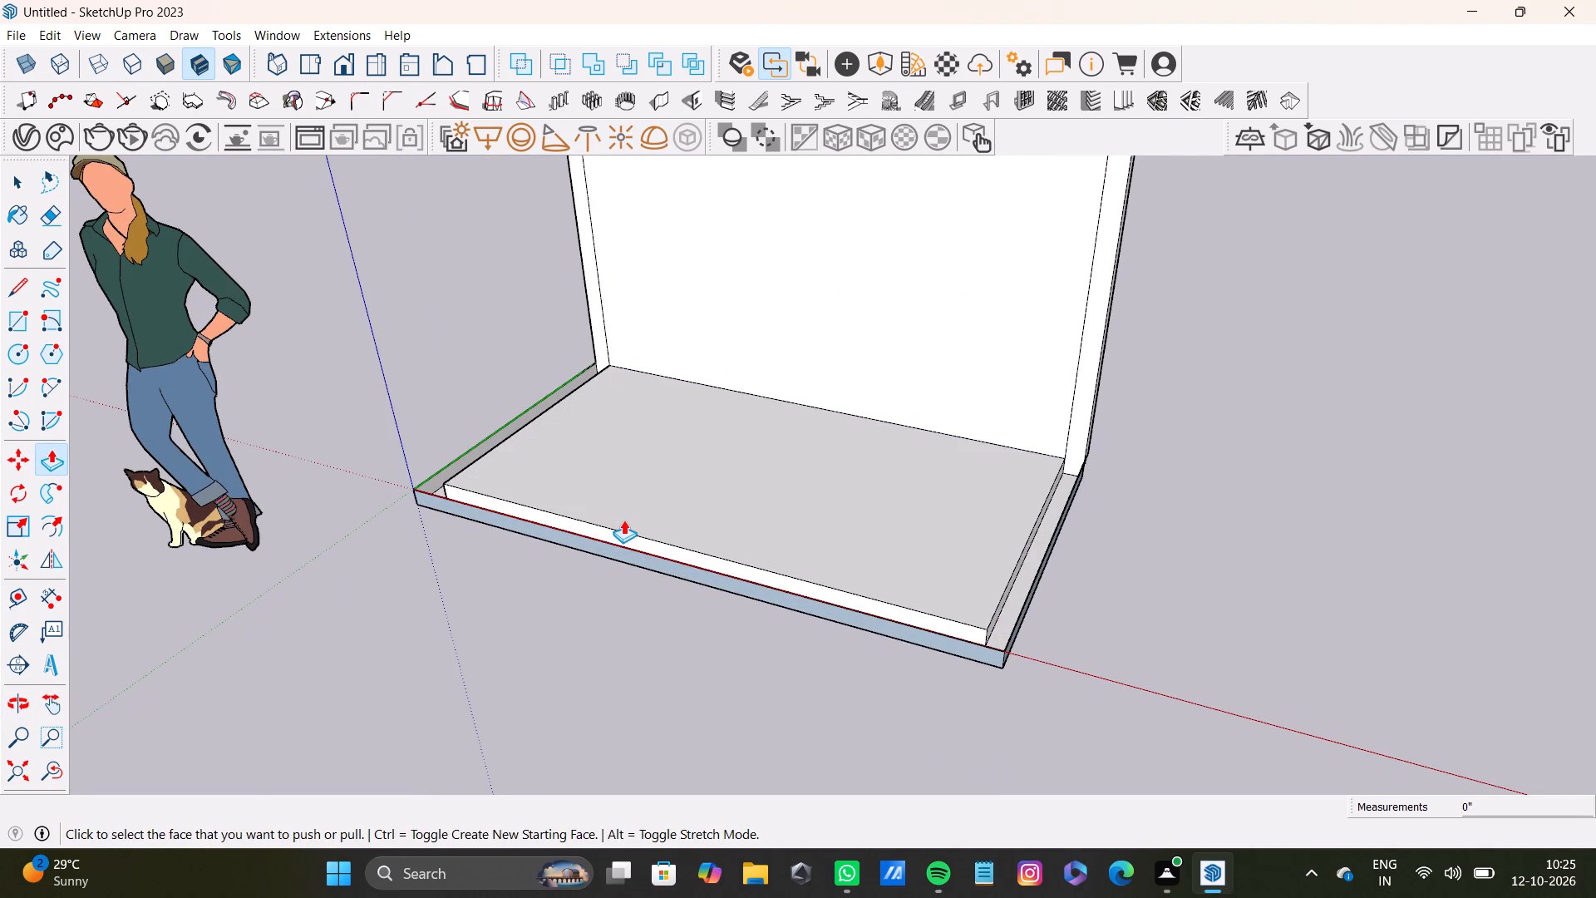
pyautogui.hotkey('ctrl', 'z')
pyautogui.hotkey('ctrl', 'z')
pyautogui.hotkey('ctrl', 'z')
pyautogui.hotkey('ctrl', 'z')
pyautogui.hotkey('ctrl', 'z')
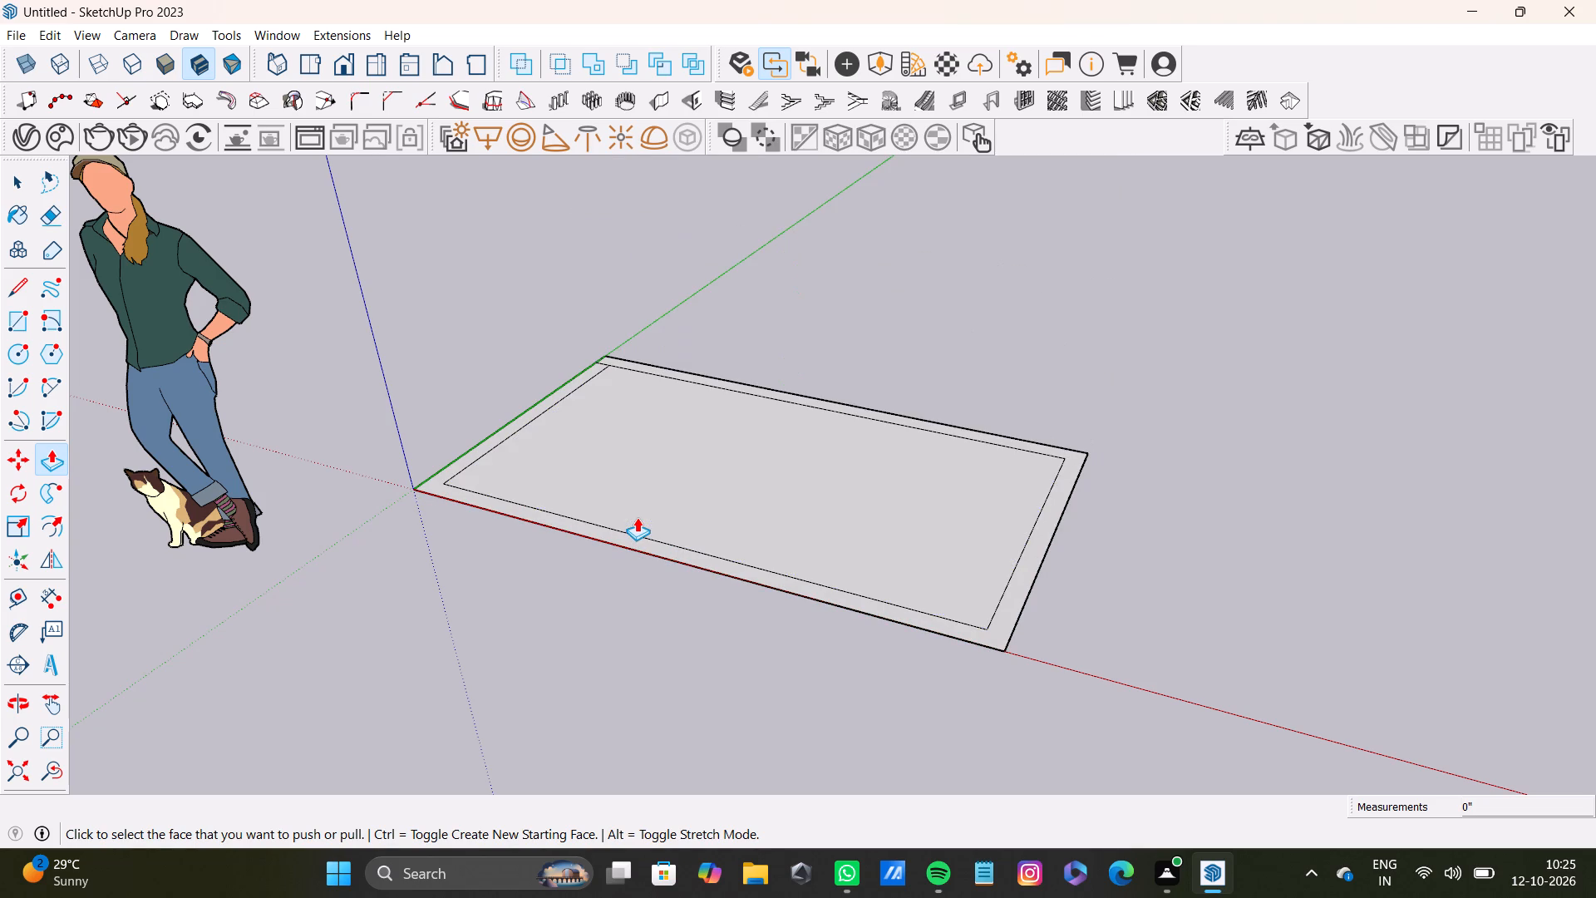
pyautogui.hotkey('ctrl', 'z')
pyautogui.hotkey('ctrl', 'z')
# Push/Pull the plain base rectangle upward freehand to a slab about 2 3/4" thick.
pyautogui.moveTo(885, 516); pyautogui.dragTo(885, 493)
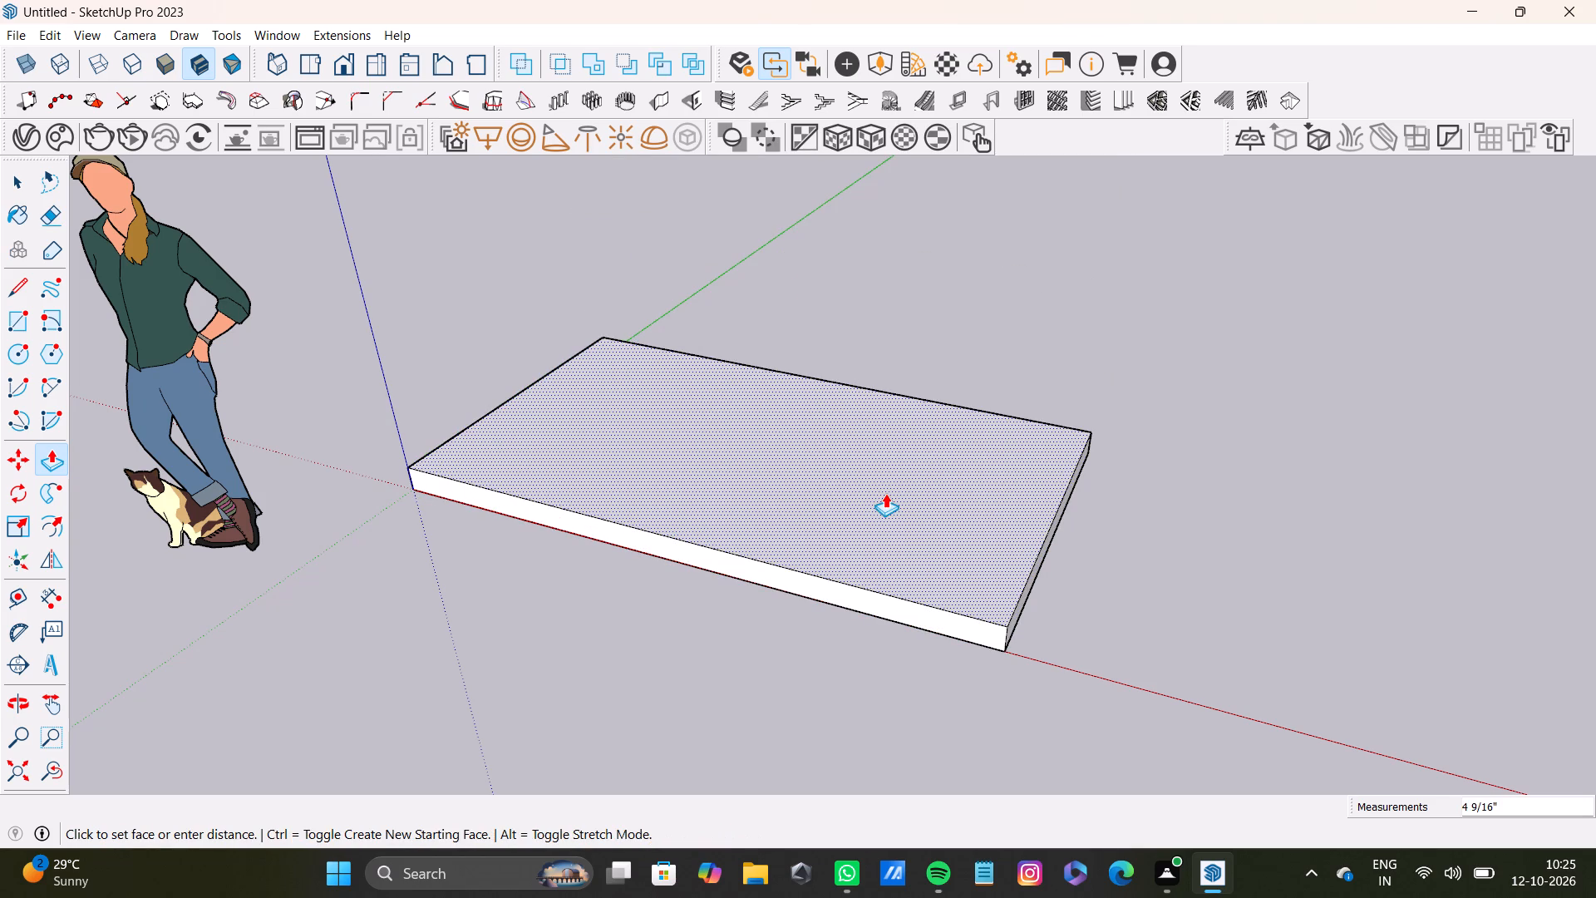
pyautogui.moveTo(885, 493); pyautogui.dragTo(891, 502)
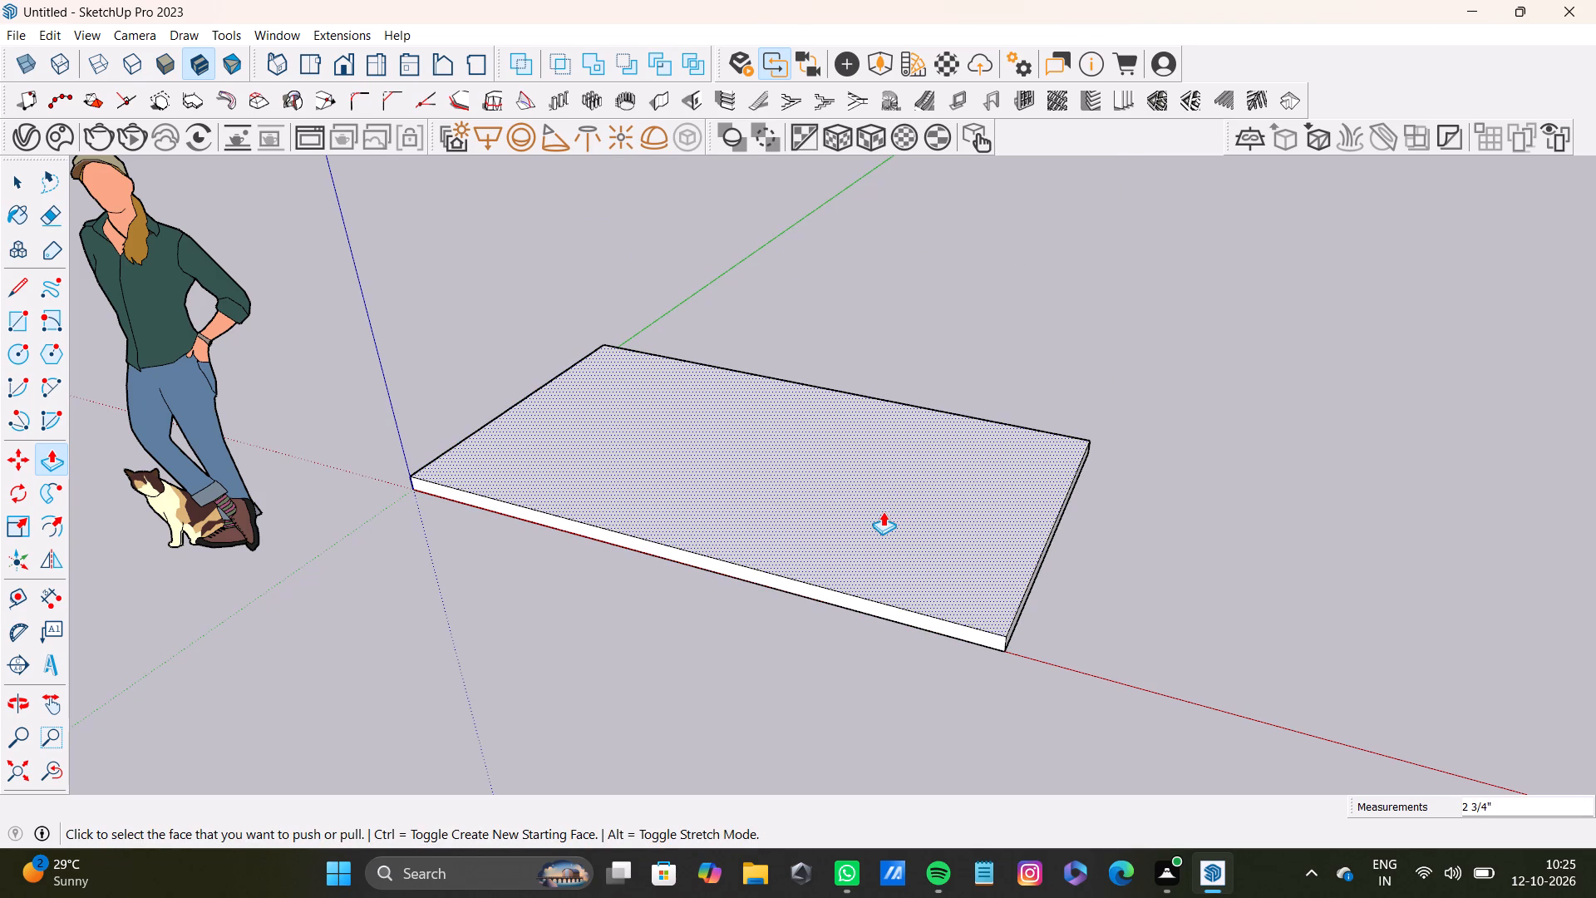
# Offset the slab's top outline inward freehand to form a narrow border about 2 5/8" wide.
pyautogui.scroll(4, 932, 620)
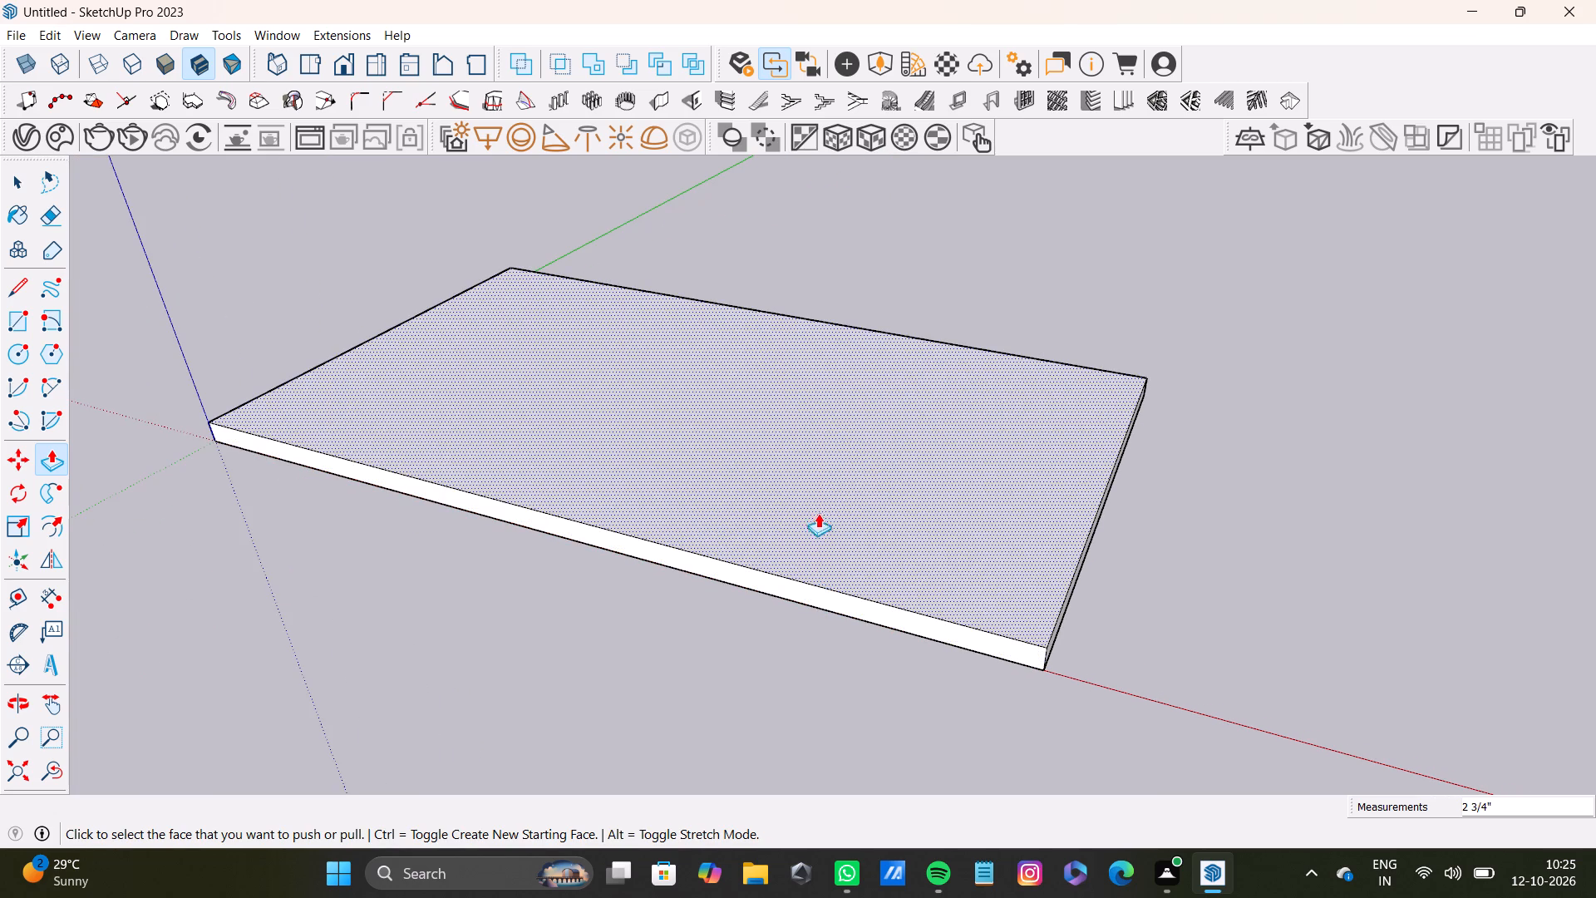
pyautogui.press('space')
pyautogui.doubleClick(836, 491)
pyautogui.tripleClick(836, 492)
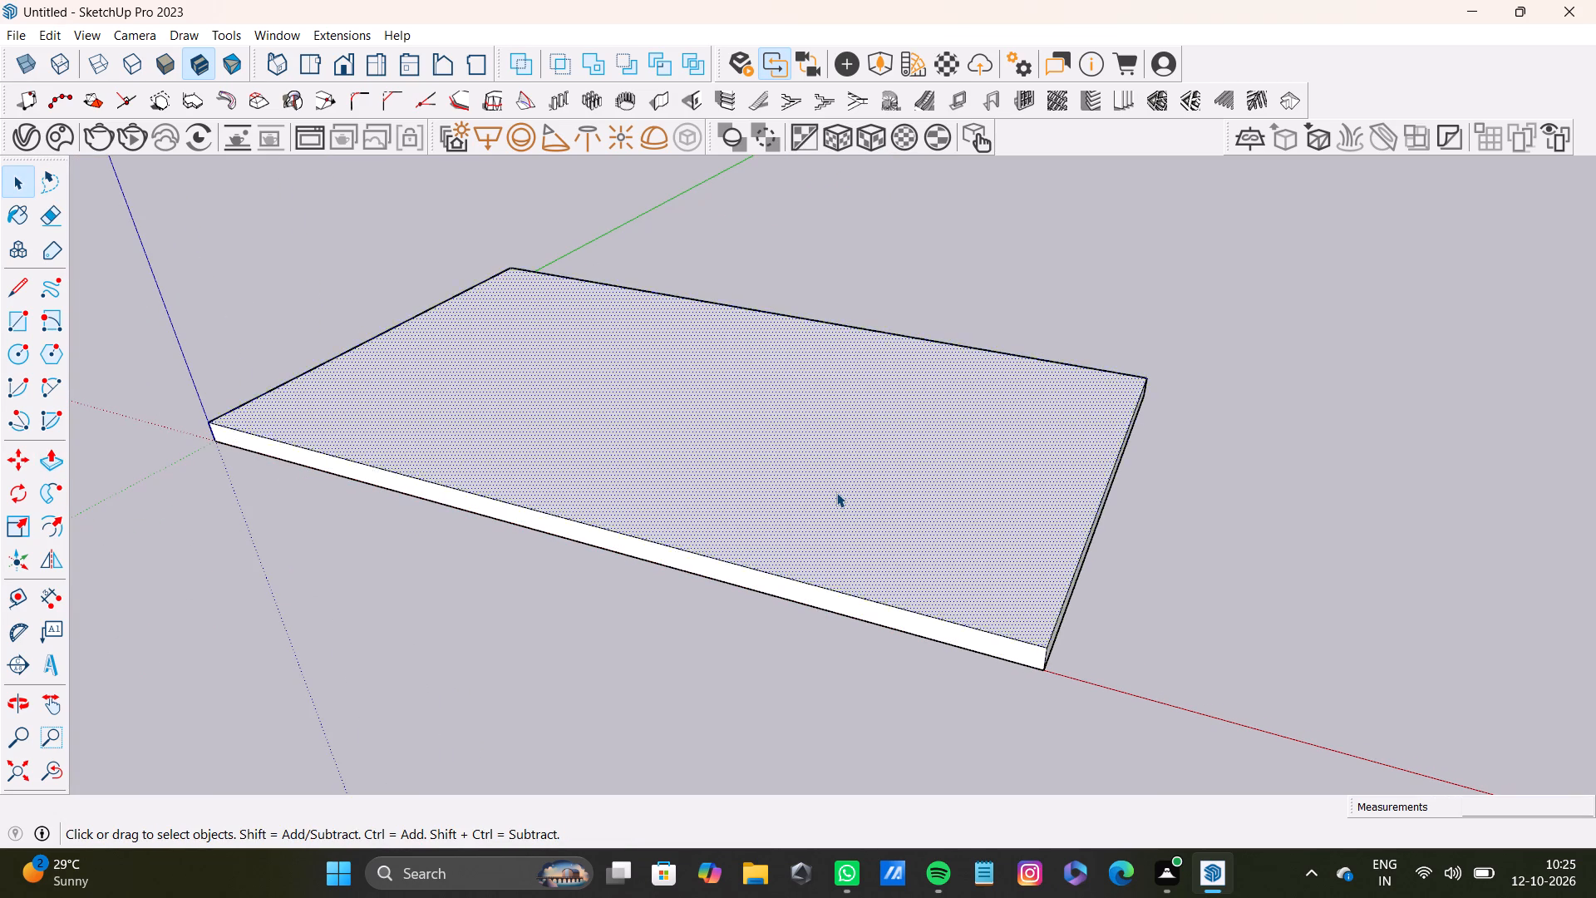
pyautogui.press('f')
pyautogui.moveTo(836, 491); pyautogui.dragTo(830, 503)
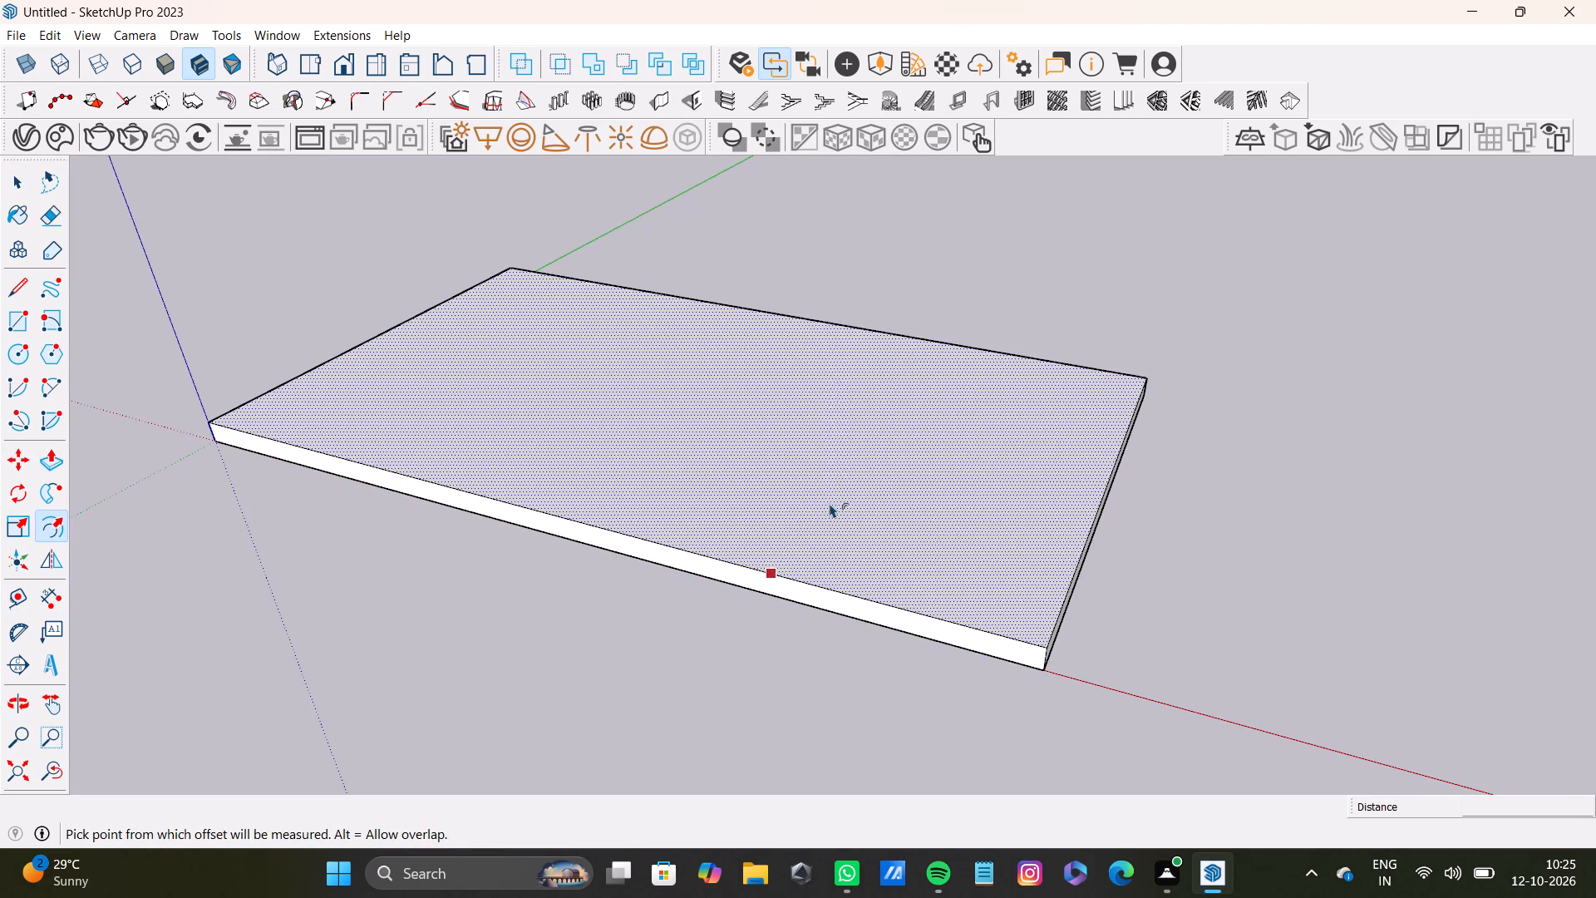
pyautogui.moveTo(830, 503); pyautogui.dragTo(884, 444)
pyautogui.scroll(-4, 701, 466)
pyautogui.moveTo(749, 435); pyautogui.dragTo(790, 606, button='middle')
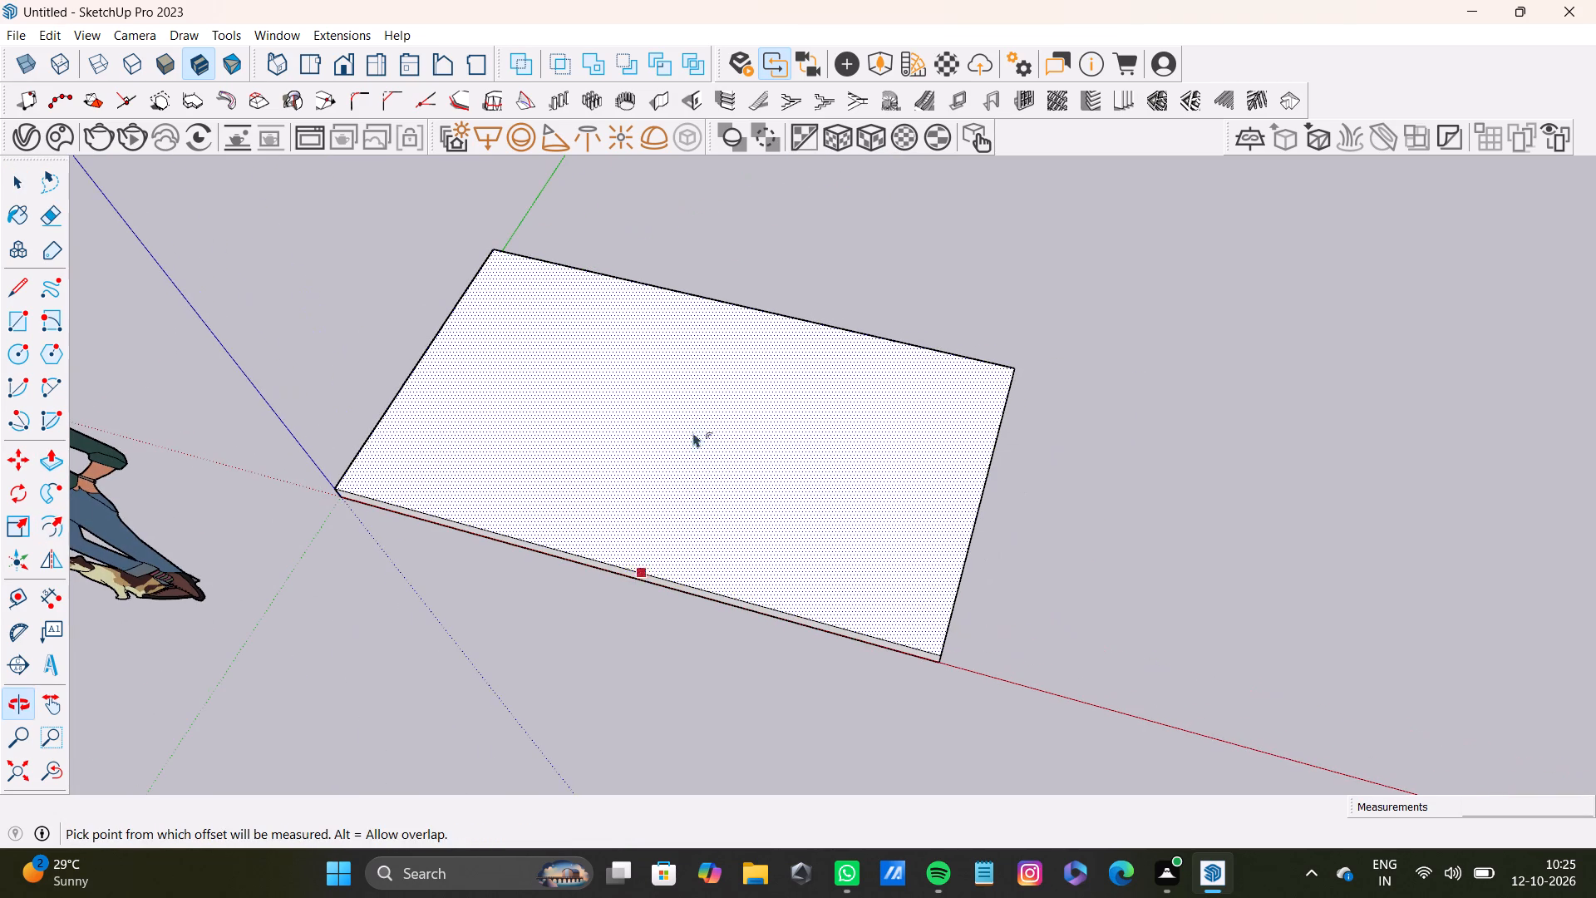
pyautogui.moveTo(703, 422); pyautogui.dragTo(774, 324)
pyautogui.press('space')
# Draw short lines from the border's two back inner corners straight across to the slab's outer side edges, separating the back strip.
pyautogui.scroll(-9, 762, 407)
pyautogui.moveTo(766, 486); pyautogui.dragTo(835, 447, button='middle')
pyautogui.press('l')
pyautogui.scroll(8, 378, 433)
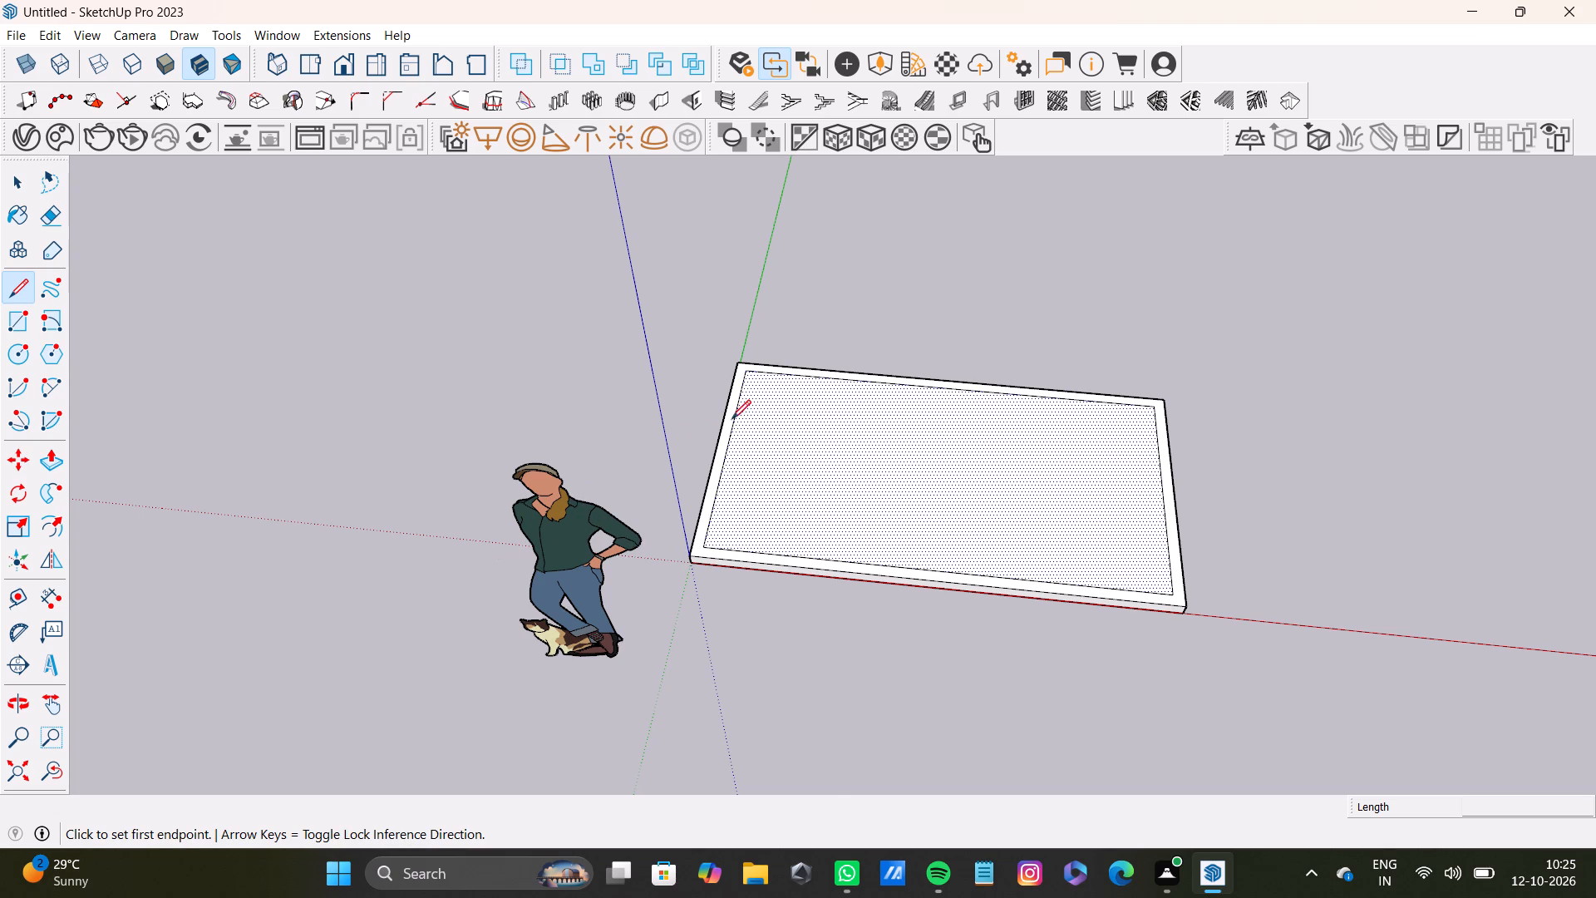
pyautogui.scroll(14, 732, 412)
pyautogui.keyDown('shift'); pyautogui.moveTo(768, 363); pyautogui.dragTo(697, 479, button='middle'); pyautogui.keyUp('shift')
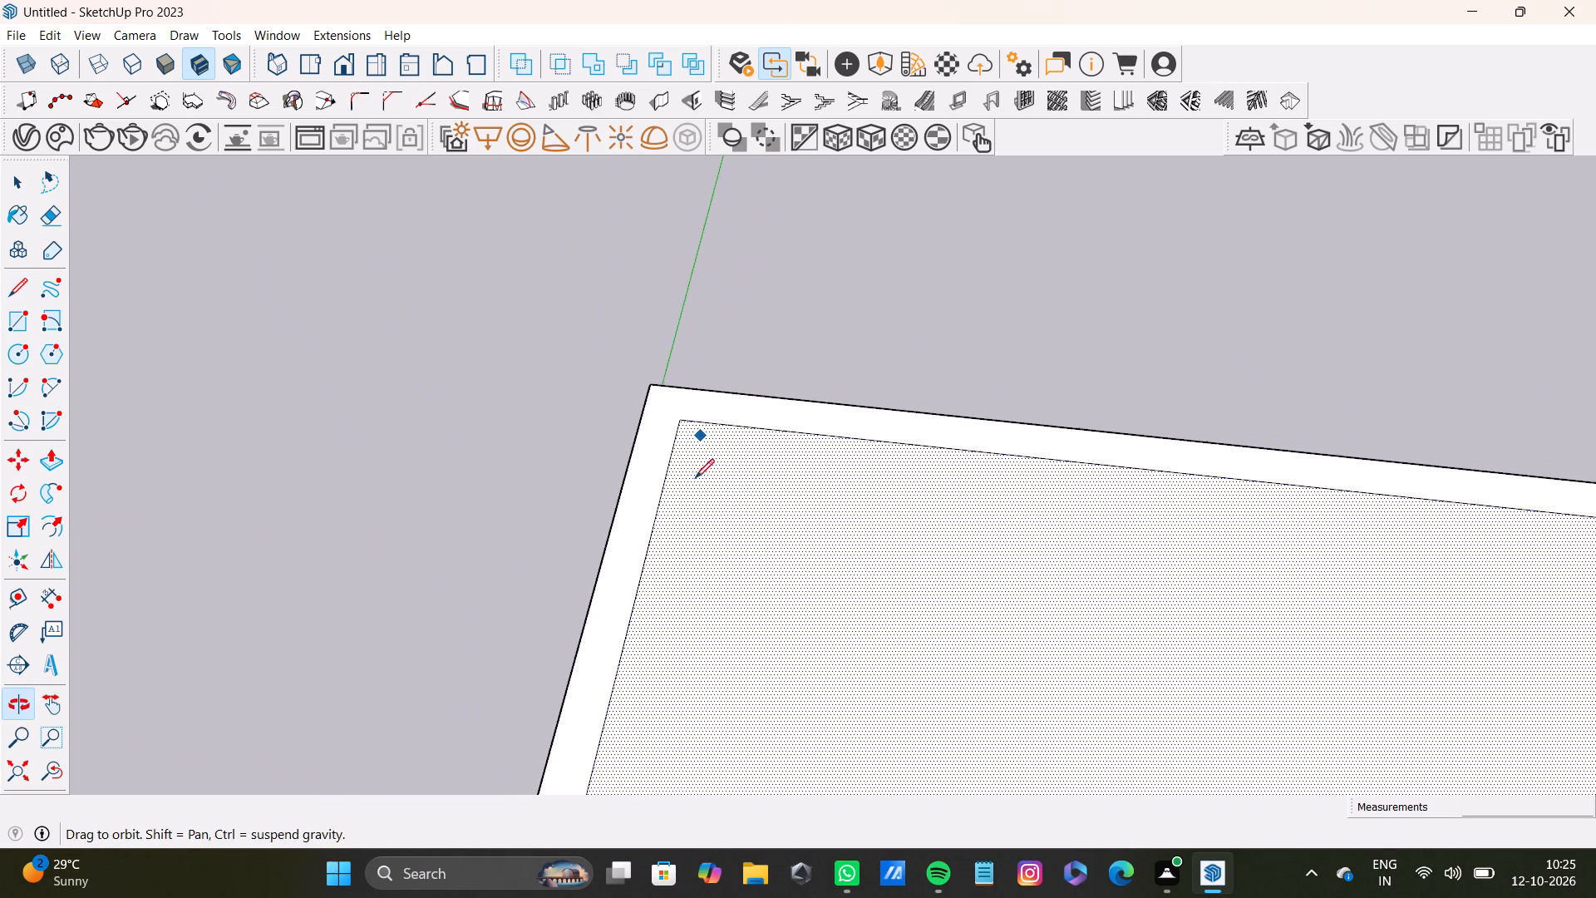
pyautogui.scroll(8, 685, 462)
pyautogui.click(681, 377)
pyautogui.press('space')
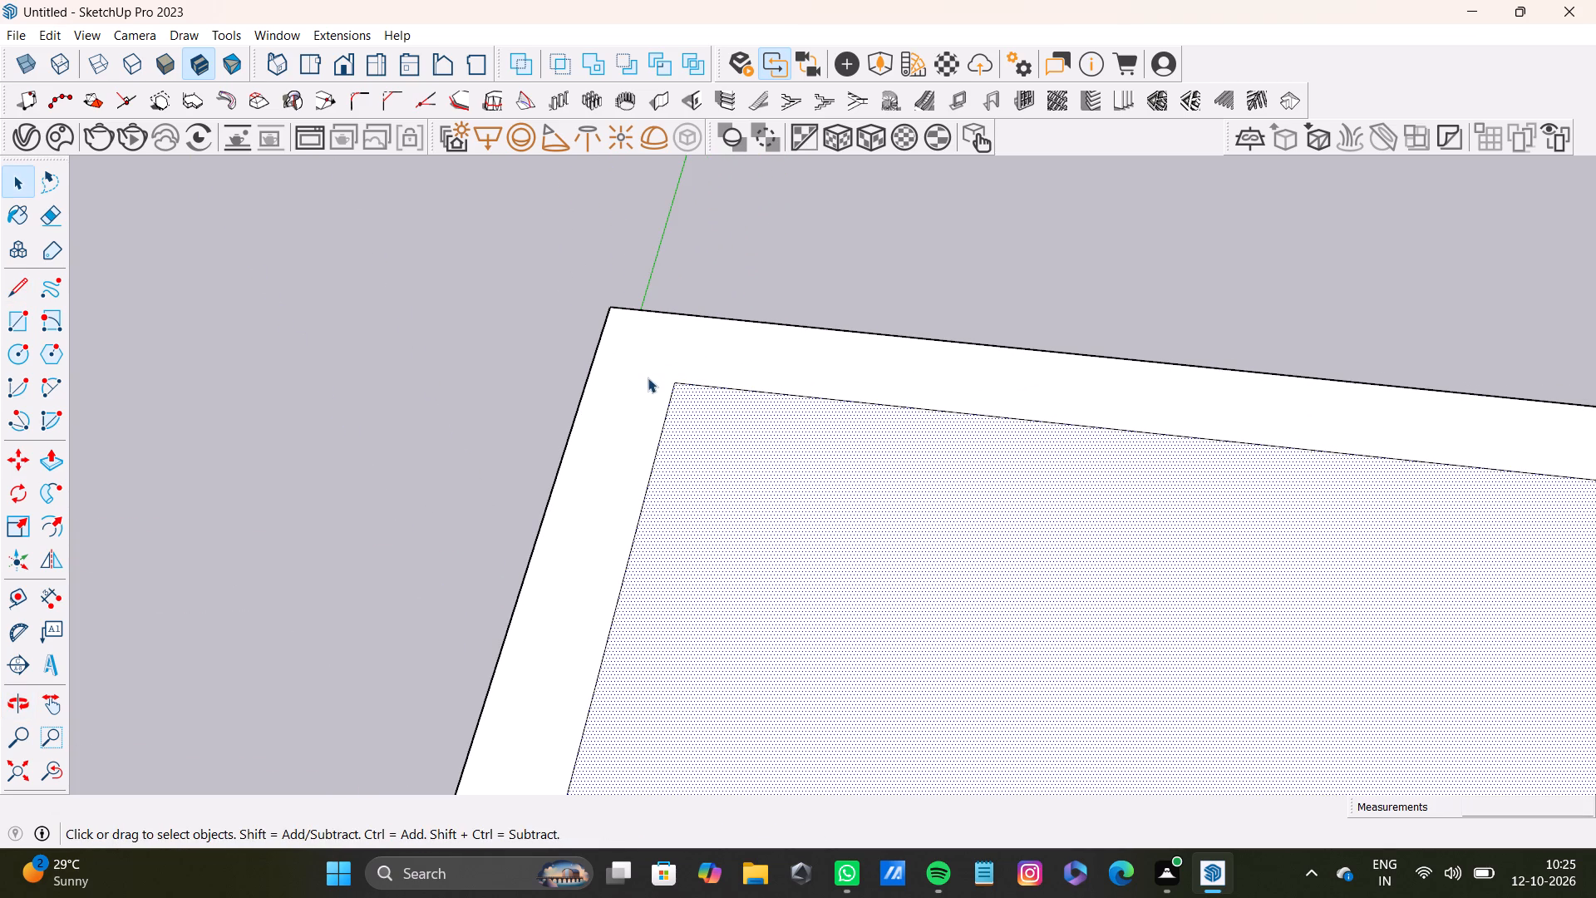
pyautogui.press('l')
pyautogui.scroll(4, 655, 400)
pyautogui.click(687, 380)
pyautogui.click(549, 359)
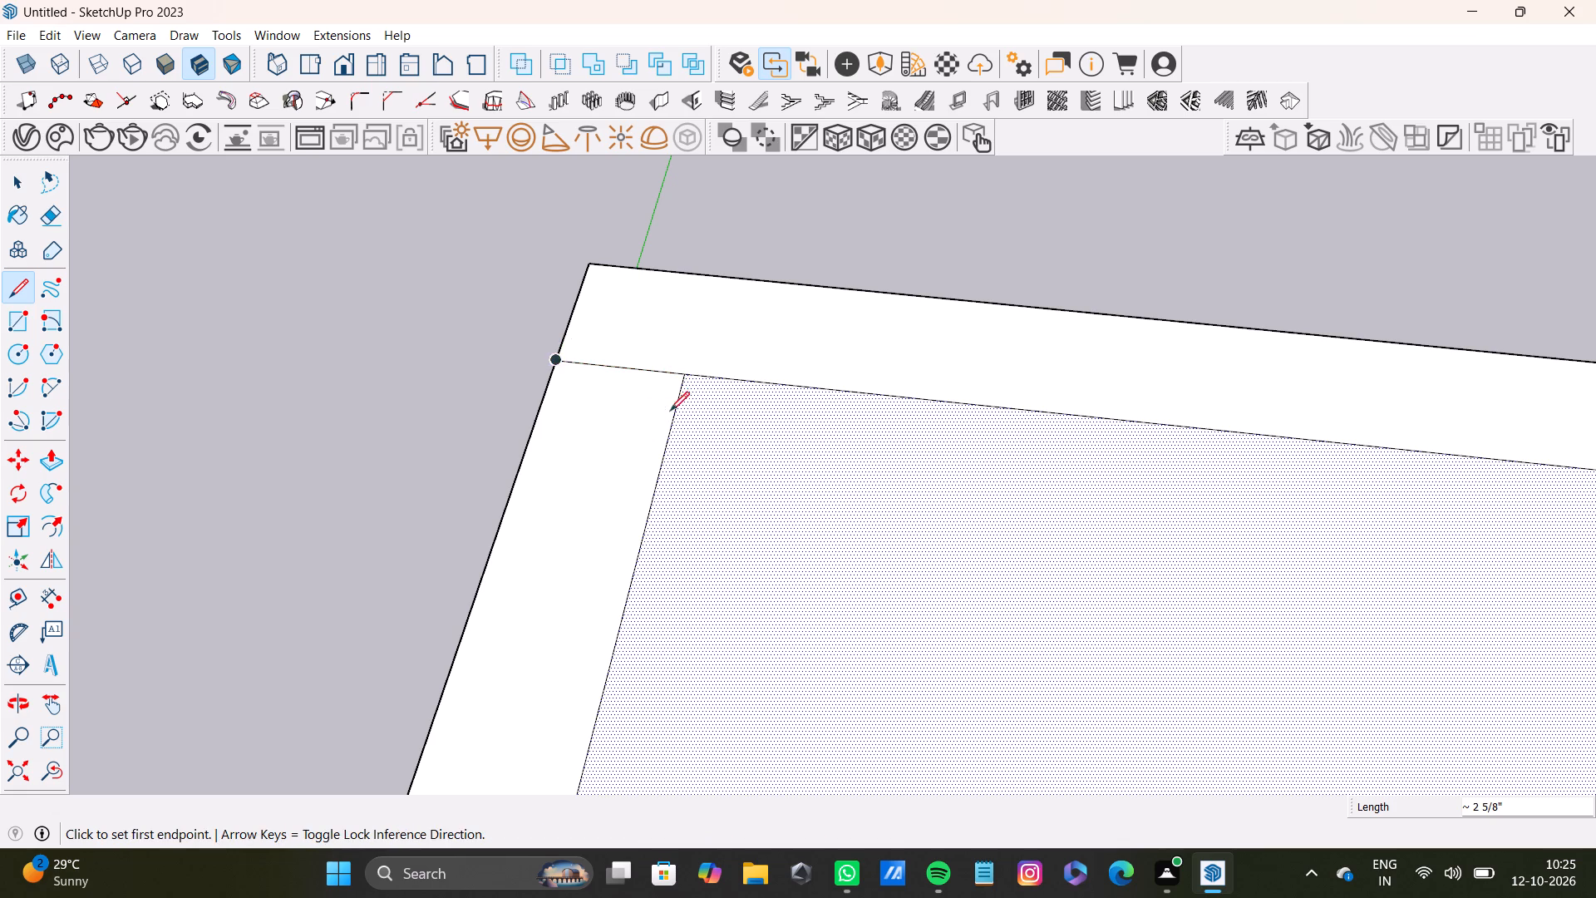
pyautogui.scroll(-10, 673, 410)
pyautogui.keyDown('shift'); pyautogui.moveTo(1021, 494); pyautogui.dragTo(405, 459, button='middle'); pyautogui.keyUp('shift')
pyautogui.scroll(-14, 1301, 518)
pyautogui.keyDown('shift'); pyautogui.moveTo(1329, 585); pyautogui.dragTo(806, 572, button='middle'); pyautogui.keyUp('shift')
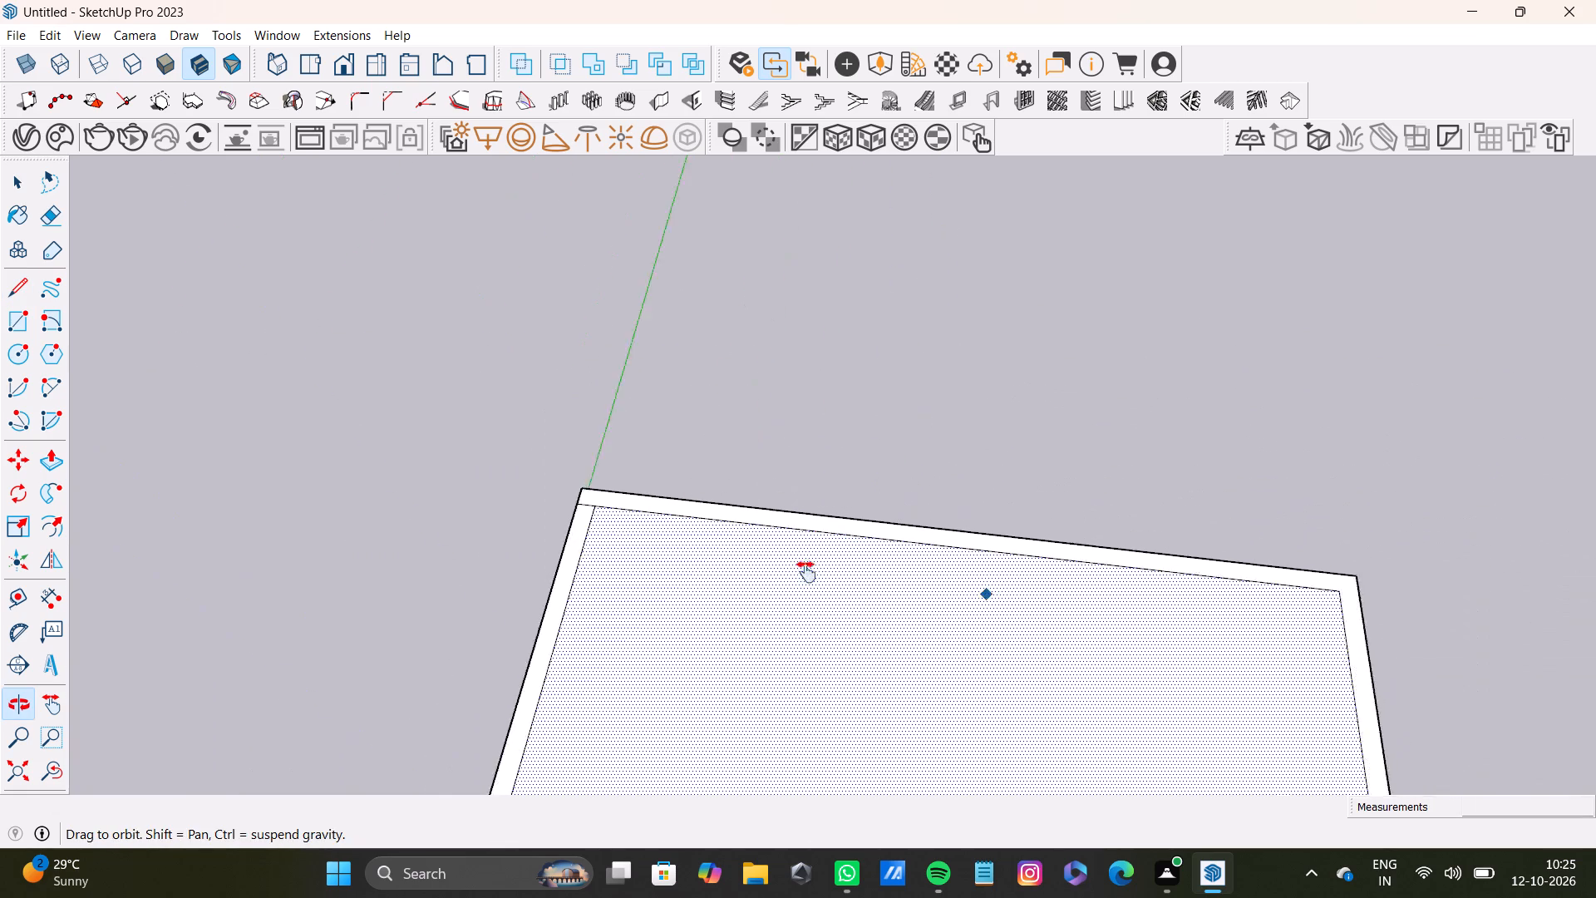
pyautogui.keyDown('shift'); pyautogui.moveTo(806, 572); pyautogui.dragTo(501, 470, button='middle'); pyautogui.keyUp('shift')
pyautogui.scroll(11, 785, 412)
pyautogui.click(859, 495)
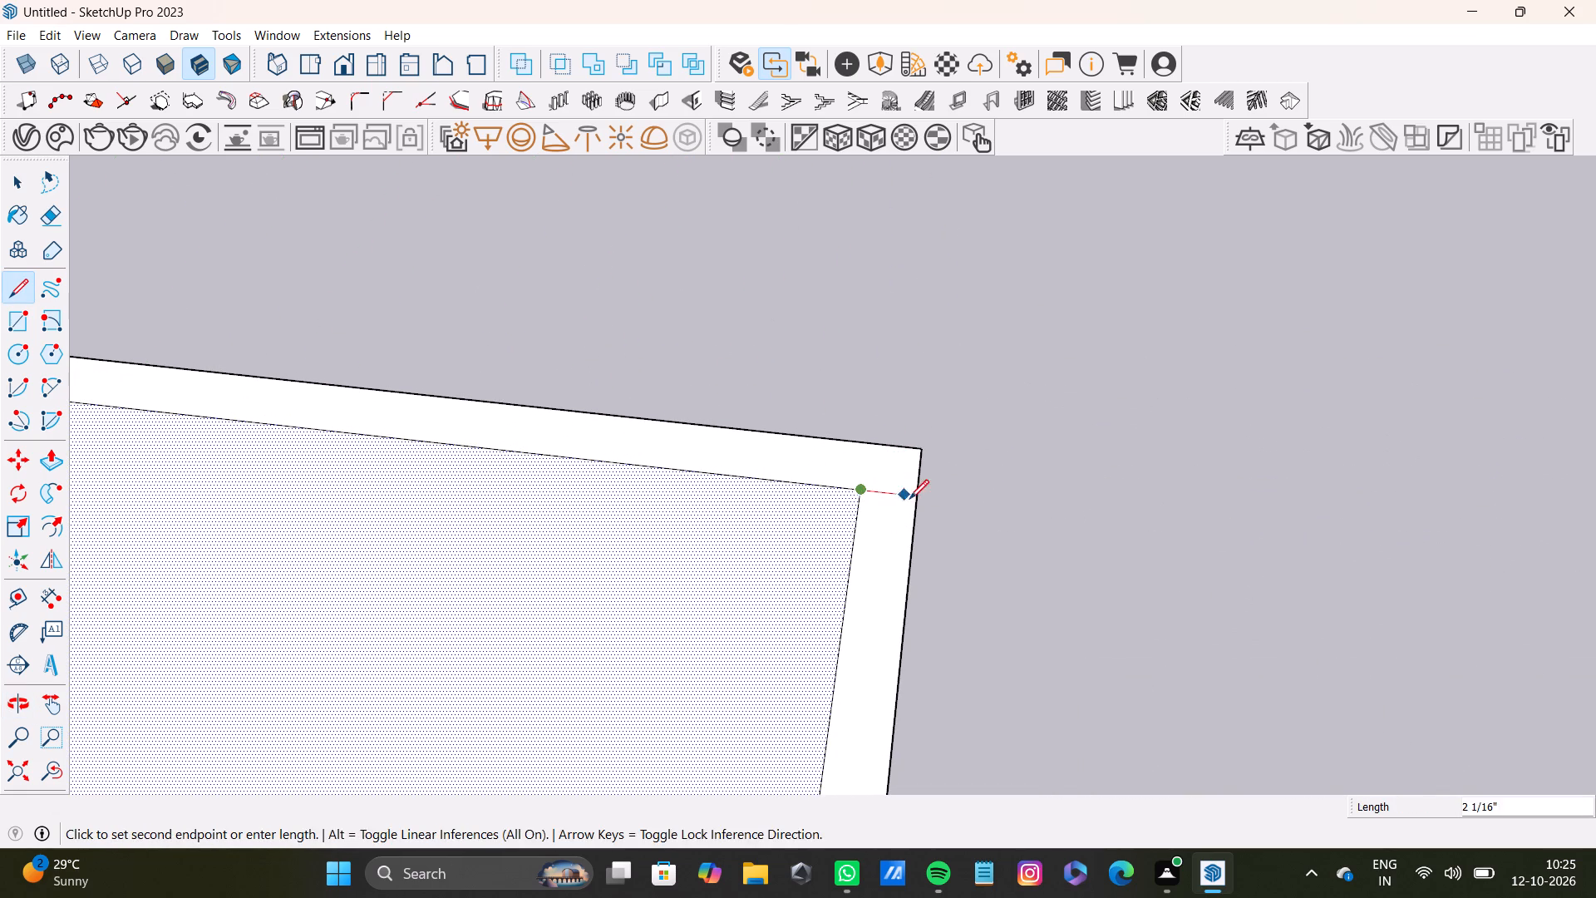
pyautogui.click(916, 499)
pyautogui.press('space')
# Push/Pull the slab's back border strip upward freehand about 2' 8" as a wall.
pyautogui.scroll(-9, 478, 581)
pyautogui.keyDown('shift'); pyautogui.moveTo(448, 595); pyautogui.dragTo(1074, 547, button='middle'); pyautogui.keyUp('shift')
pyautogui.scroll(4, 1071, 511)
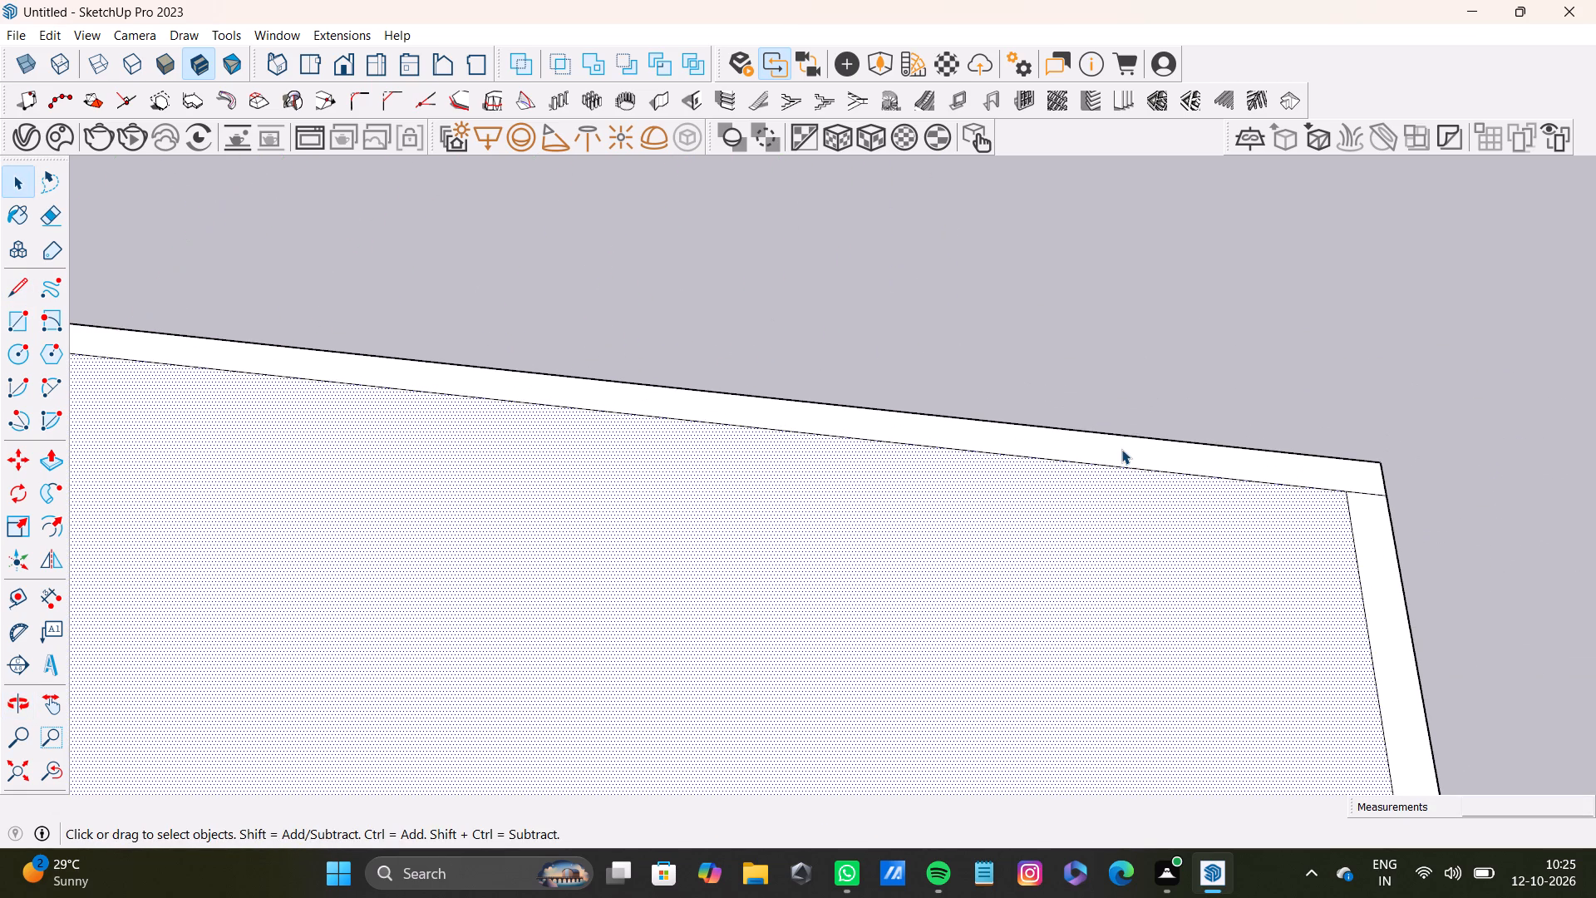
pyautogui.click(1122, 442)
pyautogui.press('p')
pyautogui.moveTo(1118, 447); pyautogui.dragTo(716, 120)
pyautogui.scroll(-10, 802, 373)
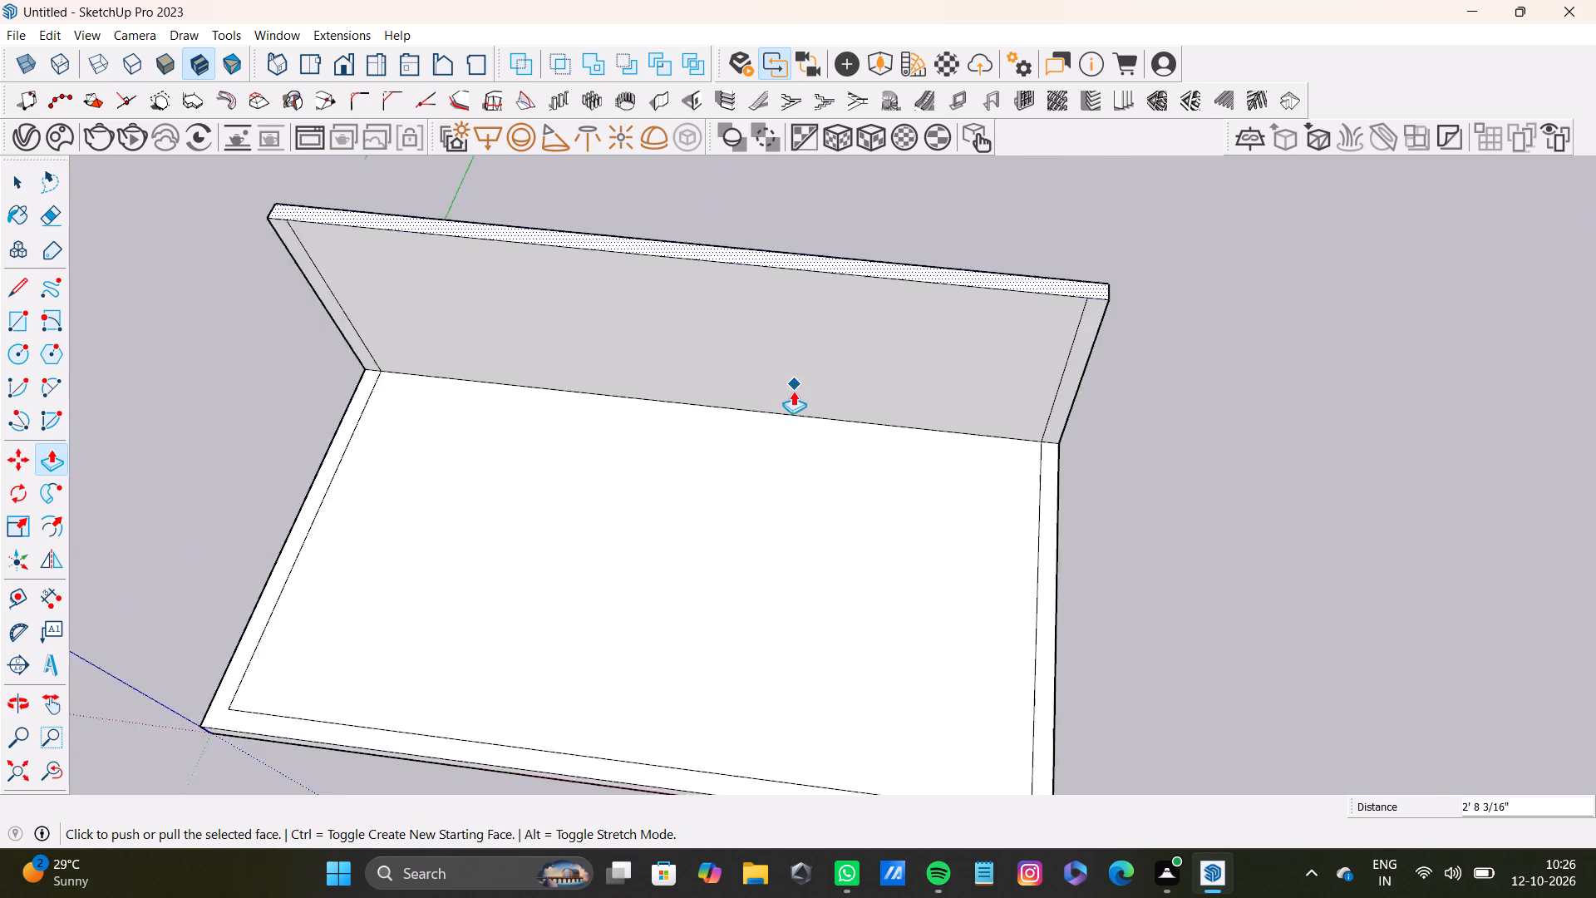
# Raise the back wall further by pulling its top face upward freehand, about 4' and another 2' 9".
pyautogui.scroll(-5, 793, 391)
pyautogui.moveTo(859, 432); pyautogui.dragTo(497, 175, button='middle')
pyautogui.moveTo(1017, 361); pyautogui.dragTo(1017, 355)
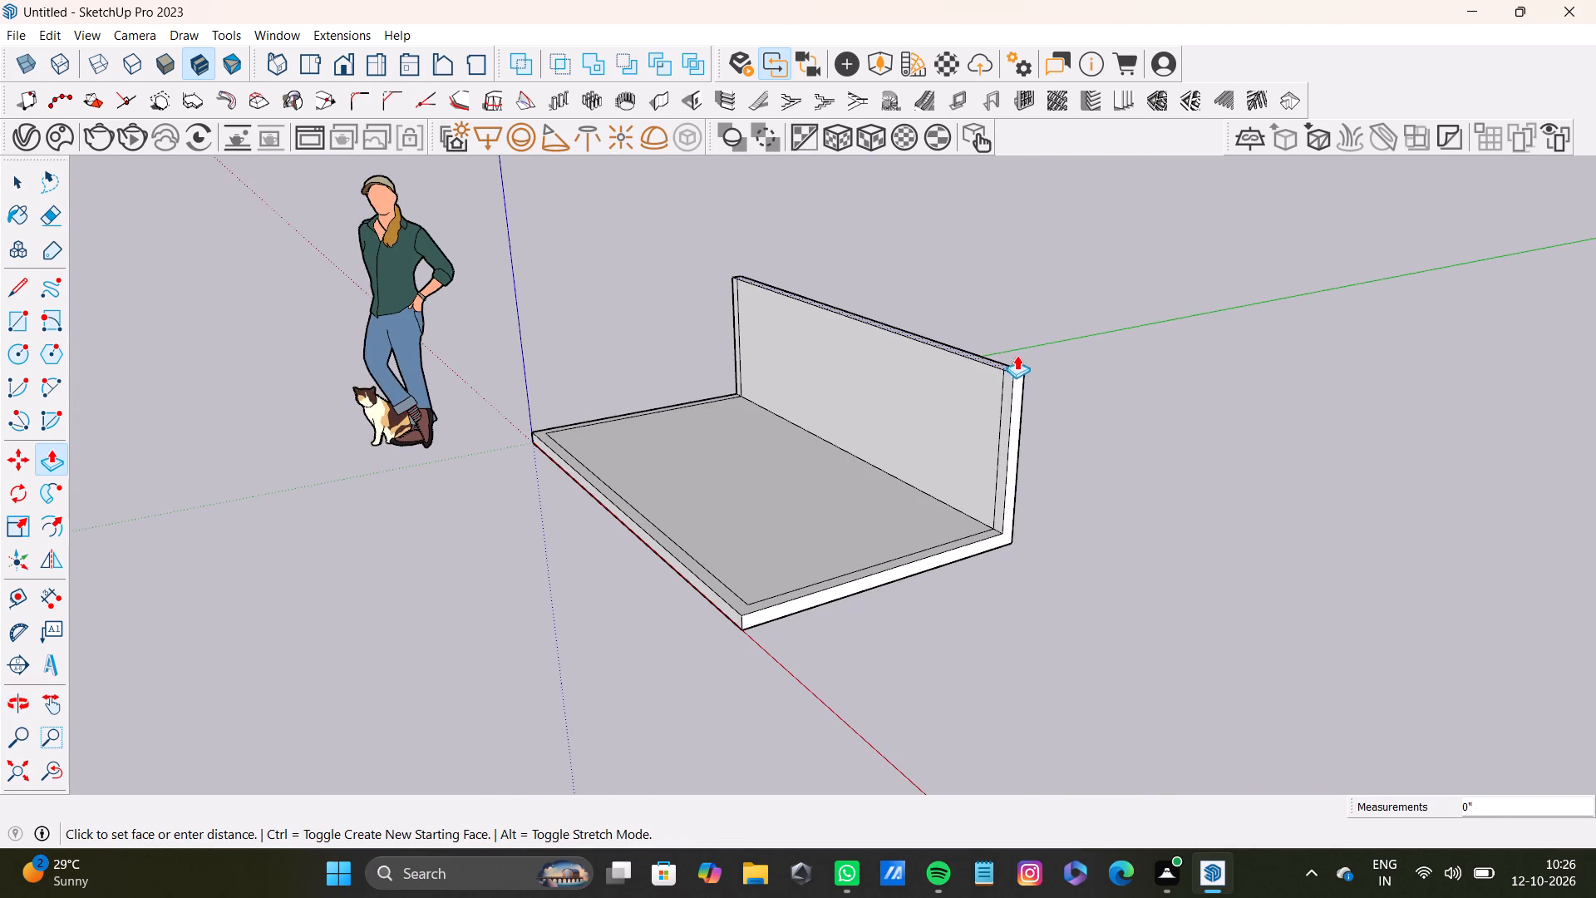
pyautogui.moveTo(1017, 355); pyautogui.dragTo(966, 205)
pyautogui.scroll(-9, 1005, 430)
pyautogui.keyDown('shift'); pyautogui.moveTo(907, 427); pyautogui.dragTo(1067, 701, button='middle'); pyautogui.keyUp('shift')
pyautogui.scroll(3, 922, 482)
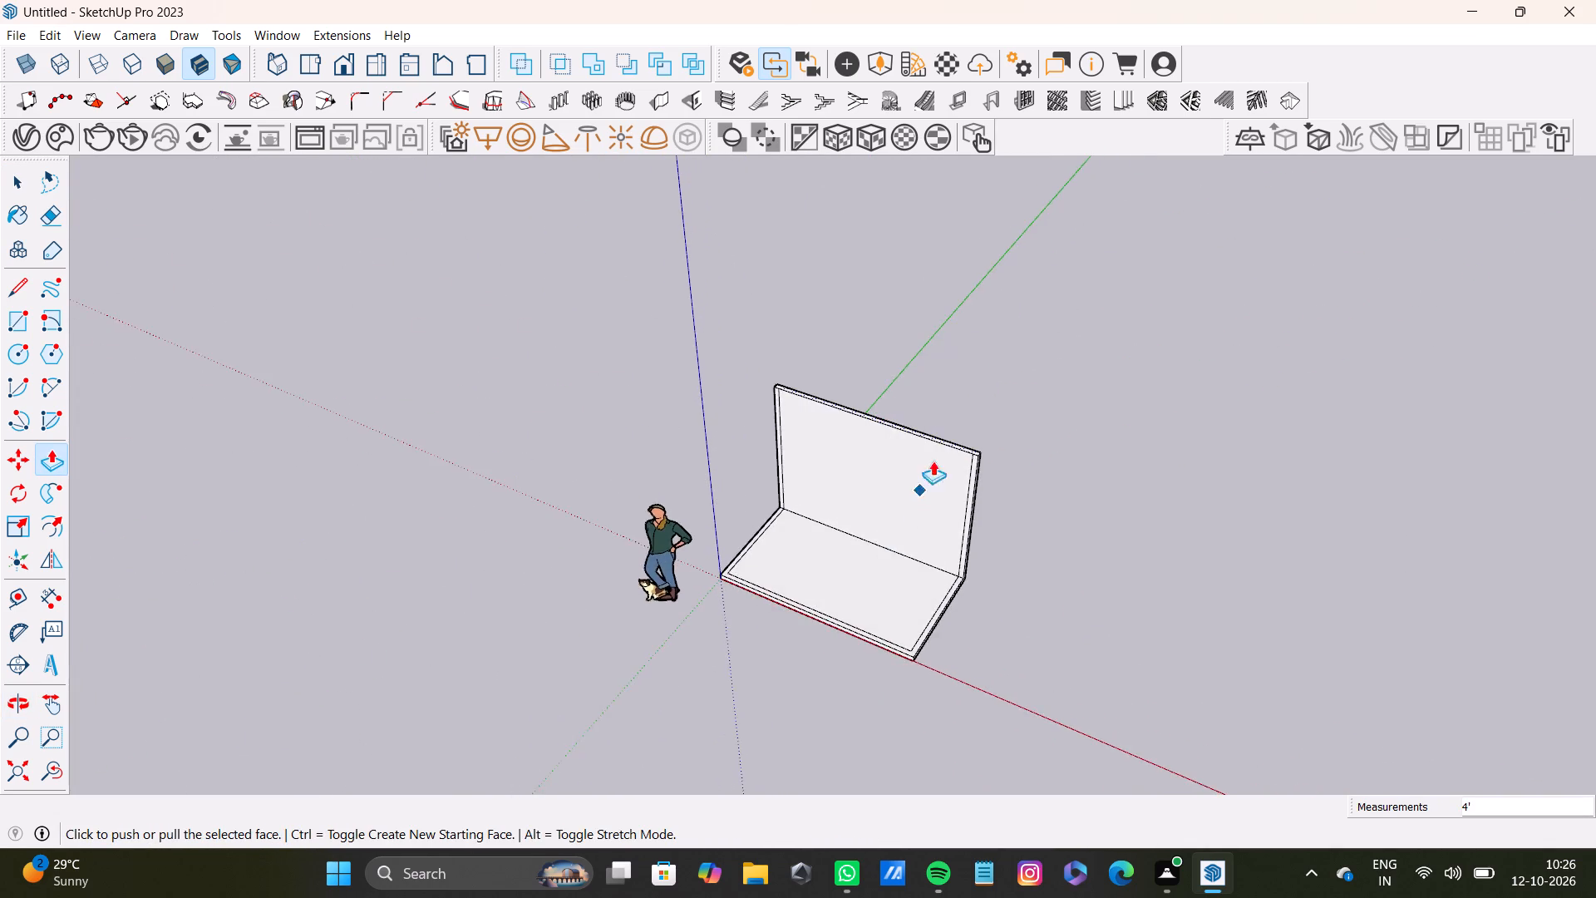
pyautogui.scroll(5, 933, 461)
pyautogui.moveTo(990, 429); pyautogui.dragTo(963, 281)
pyautogui.scroll(-10, 927, 397)
pyautogui.moveTo(922, 488); pyautogui.dragTo(1131, 259, button='middle')
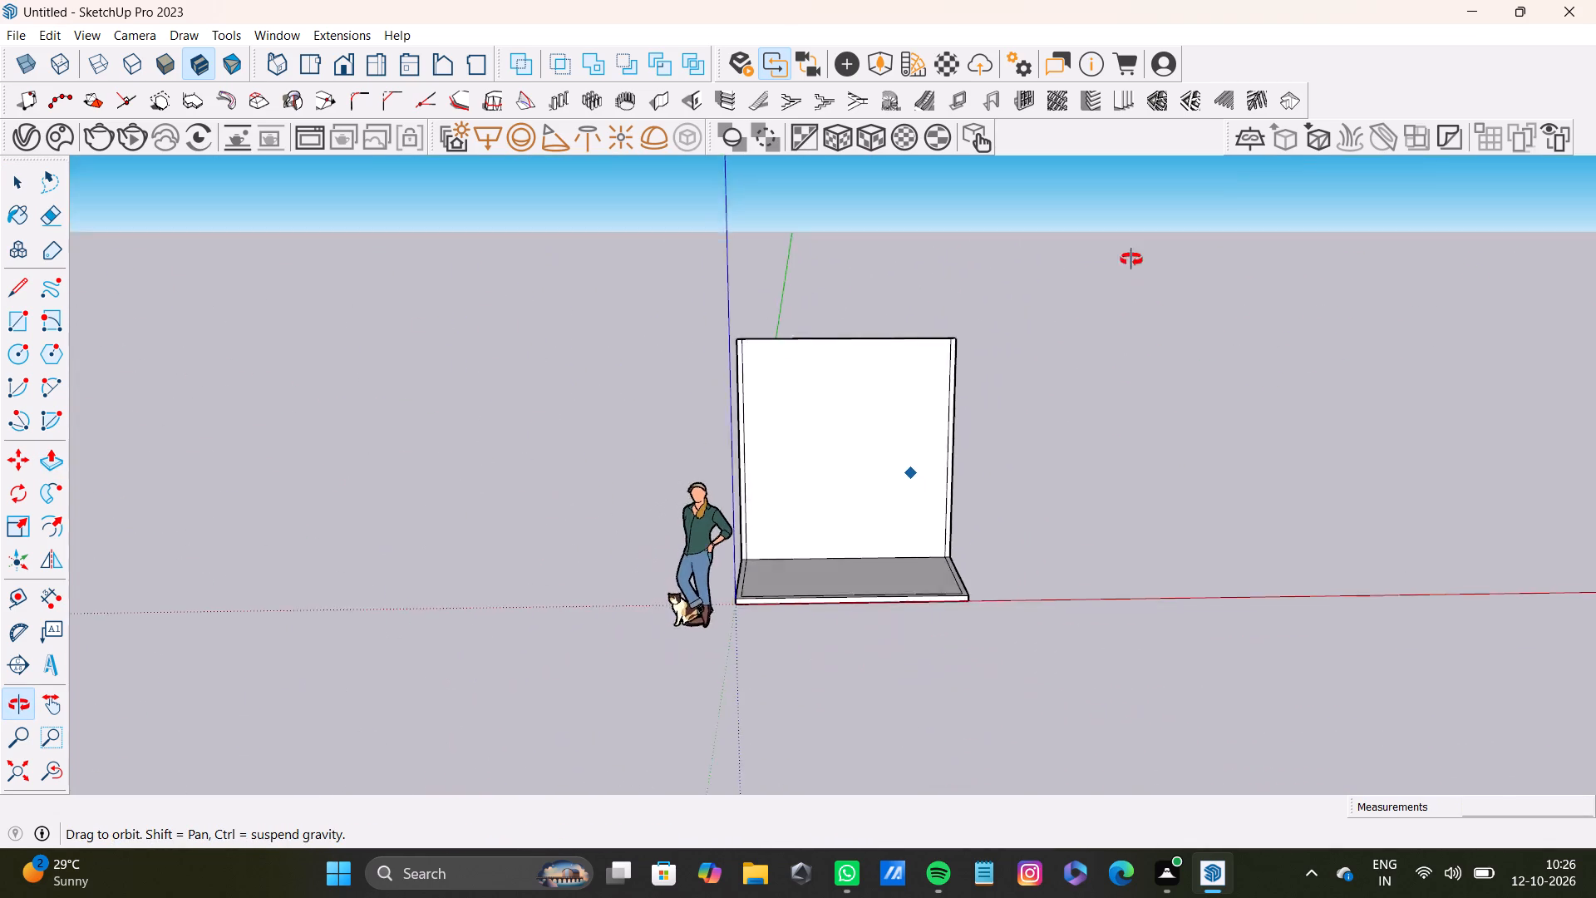
pyautogui.moveTo(1131, 259); pyautogui.dragTo(792, 319, button='middle')
pyautogui.scroll(4, 958, 414)
pyautogui.moveTo(942, 424); pyautogui.dragTo(780, 514, button='middle')
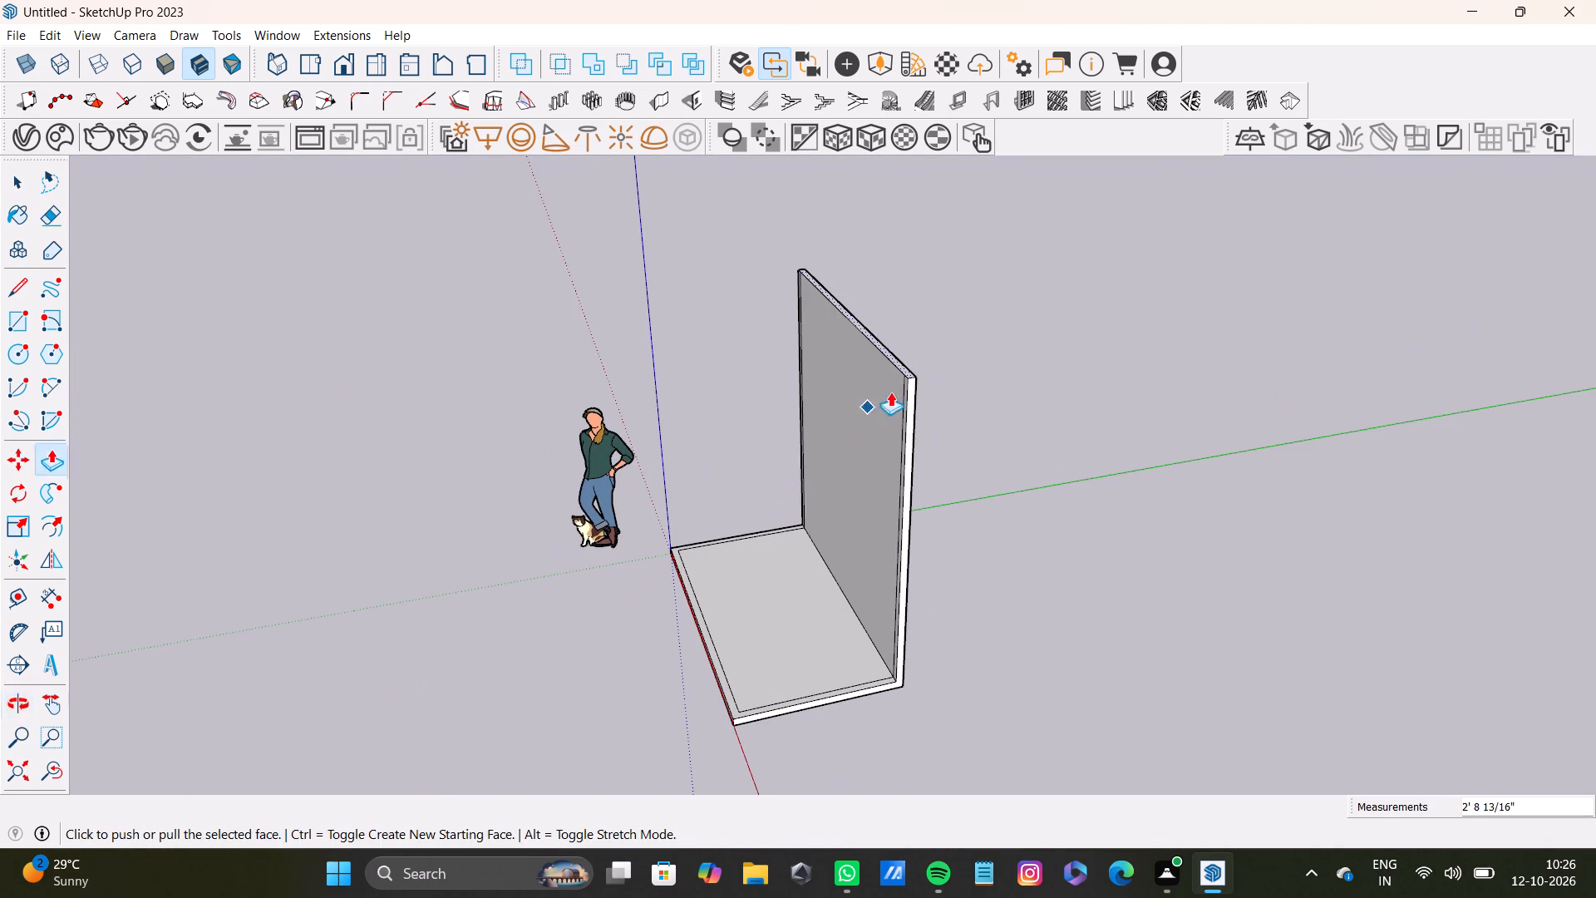
pyautogui.moveTo(917, 367); pyautogui.dragTo(917, 392)
pyautogui.press('space')
# Examine the raised back wall and the bordered slab from several angles and distances.
pyautogui.scroll(-10, 821, 486)
pyautogui.moveTo(787, 537); pyautogui.dragTo(1001, 520, button='middle')
pyautogui.scroll(12, 771, 563)
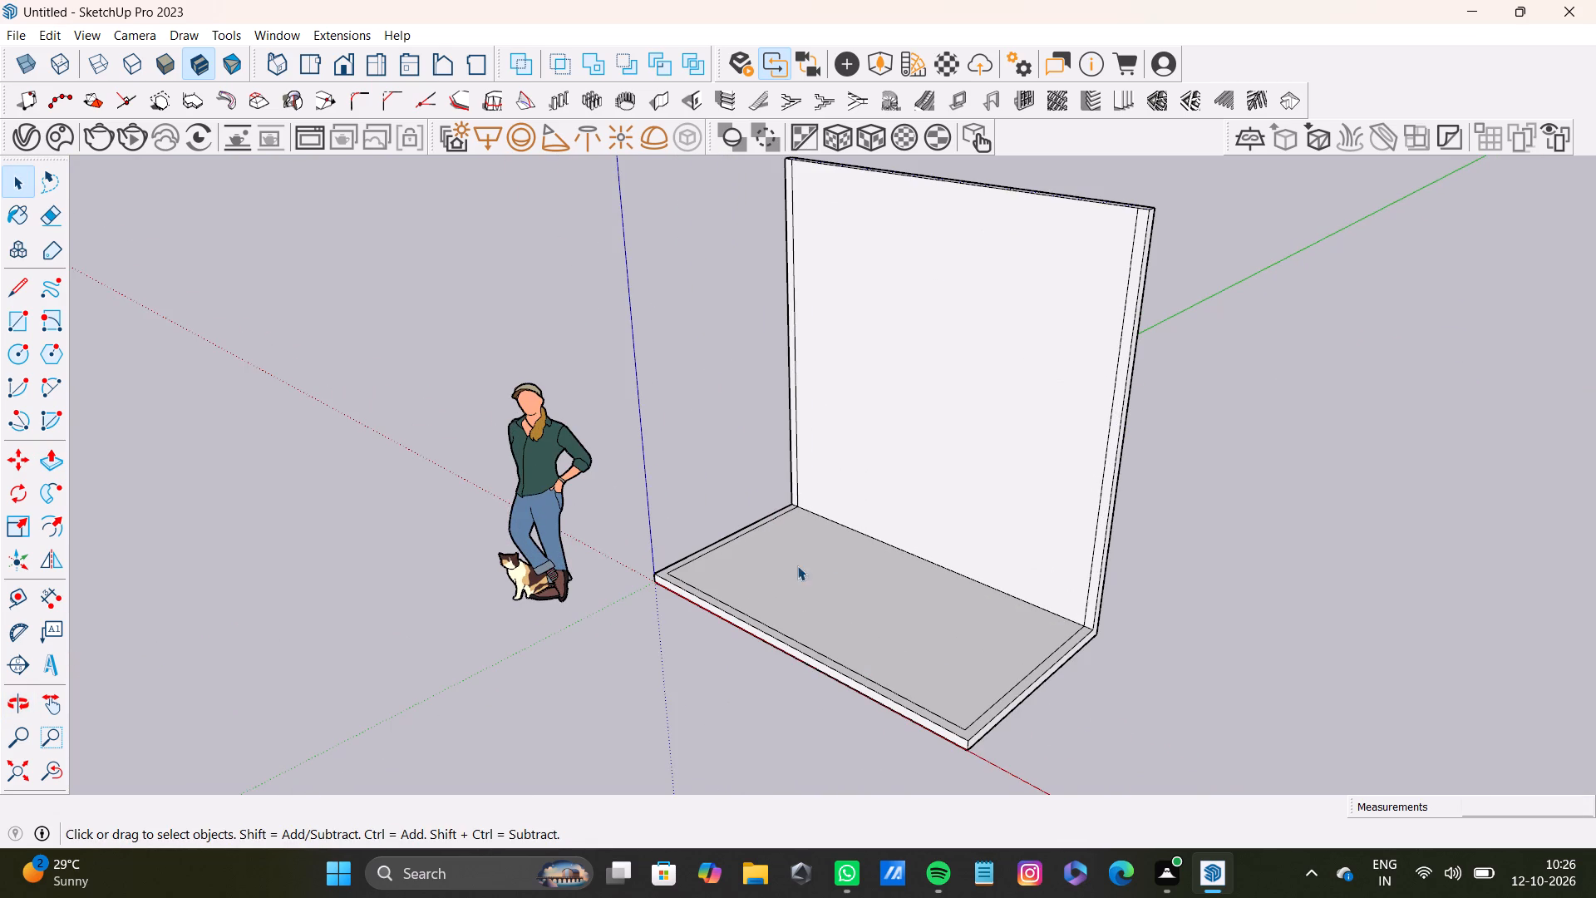
pyautogui.scroll(-3, 924, 466)
pyautogui.scroll(-5, 998, 557)
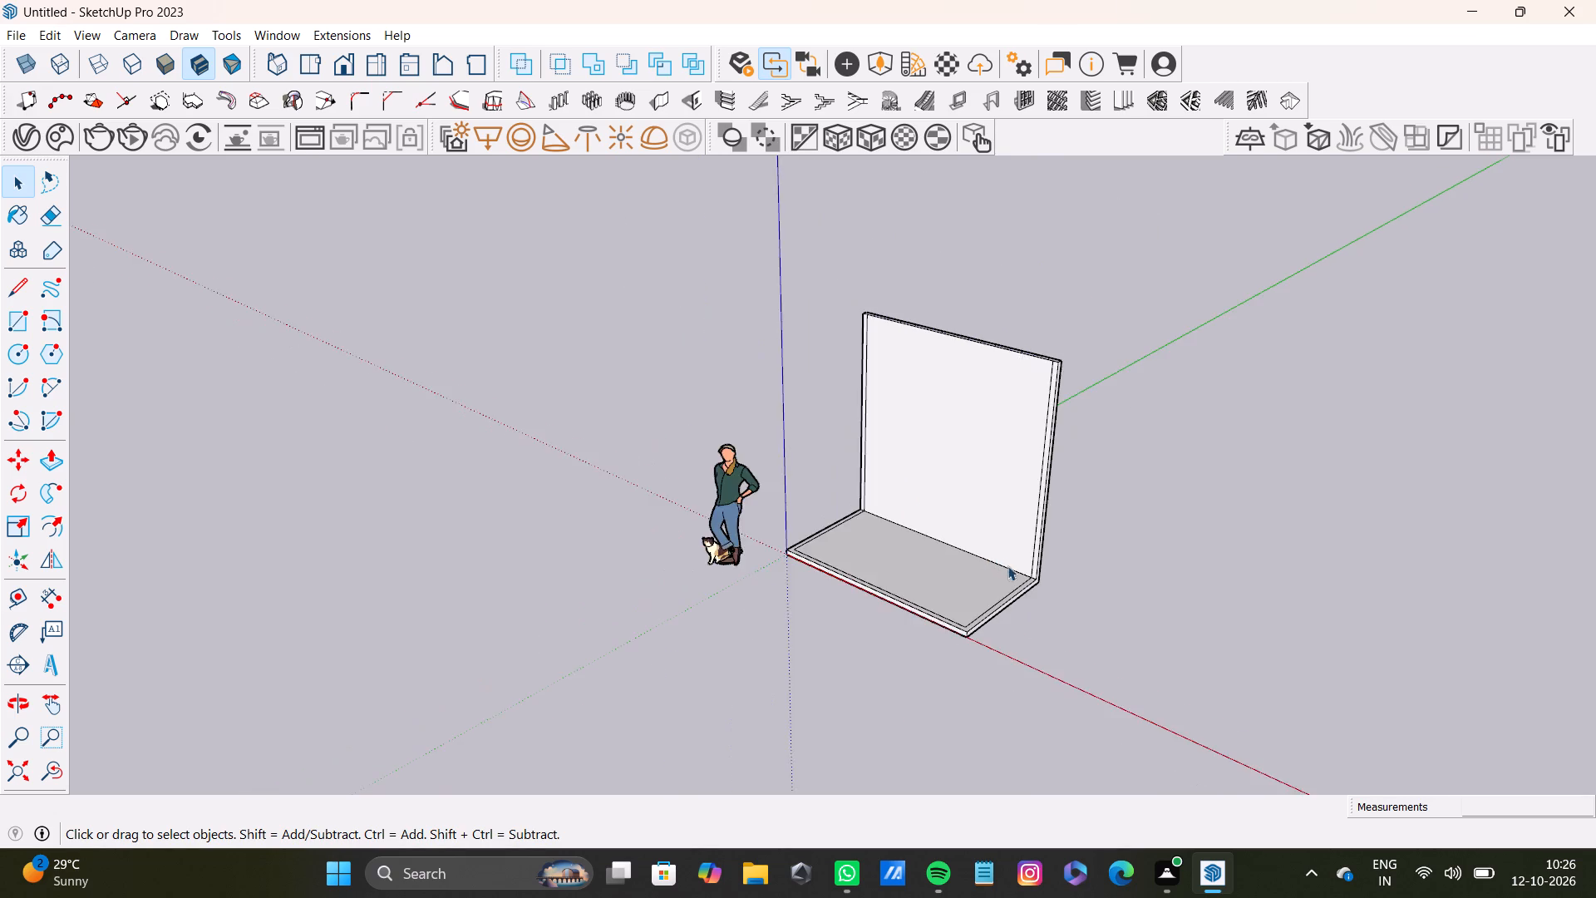
pyautogui.scroll(-1, 1007, 565)
pyautogui.scroll(14, 1101, 593)
pyautogui.keyDown('shift'); pyautogui.moveTo(878, 531); pyautogui.dragTo(1027, 531, button='middle'); pyautogui.keyUp('shift')
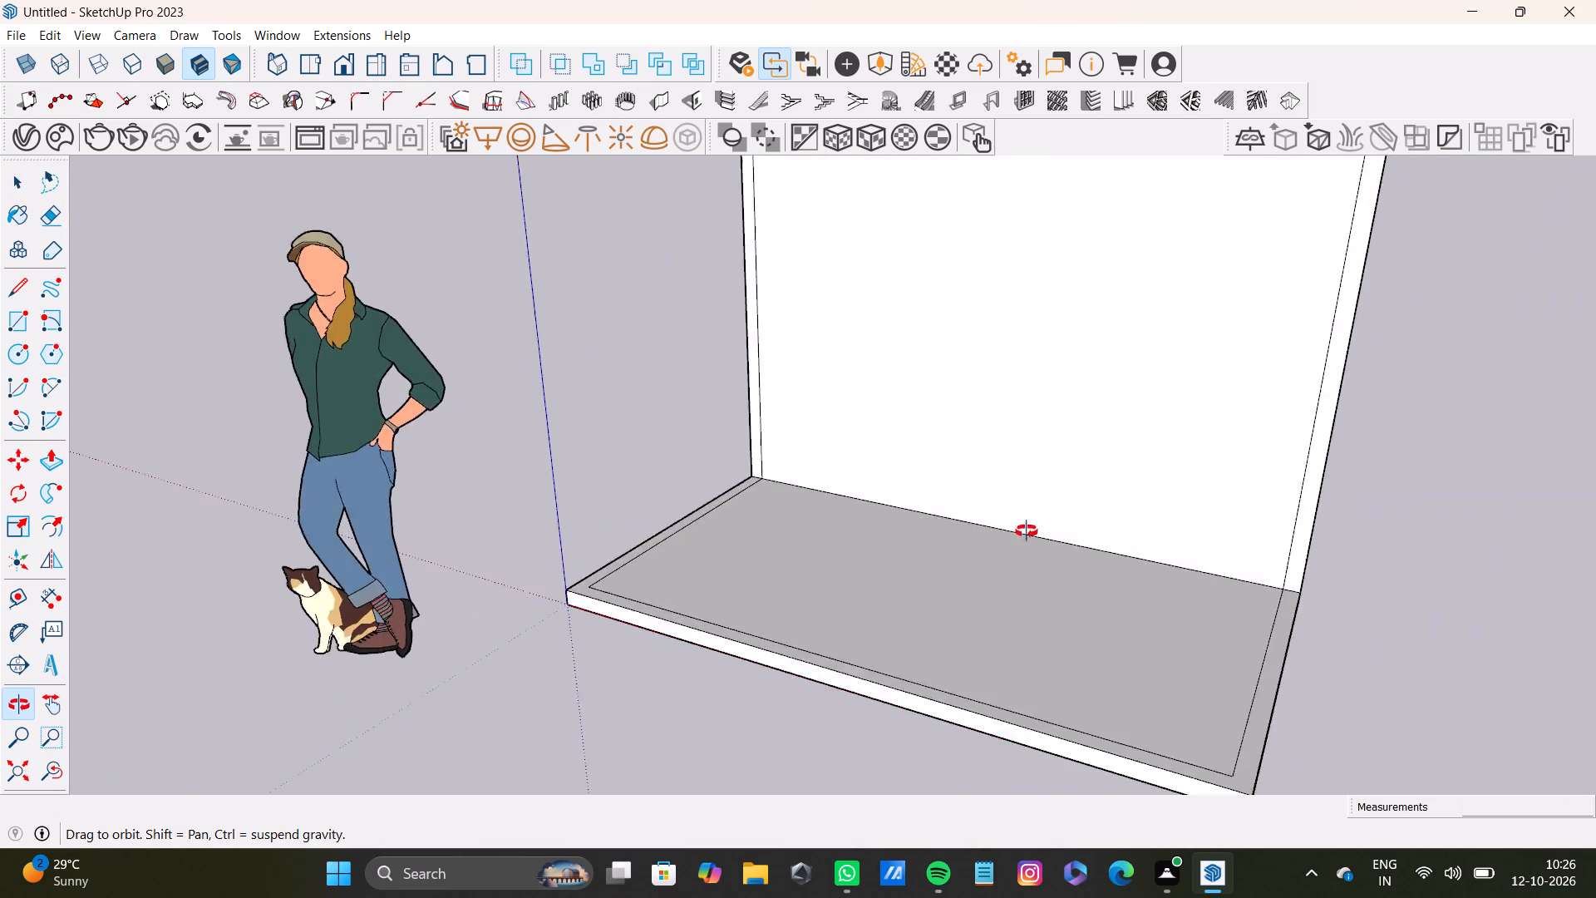
pyautogui.keyDown('shift'); pyautogui.moveTo(1027, 531); pyautogui.dragTo(983, 617, button='middle'); pyautogui.keyUp('shift')
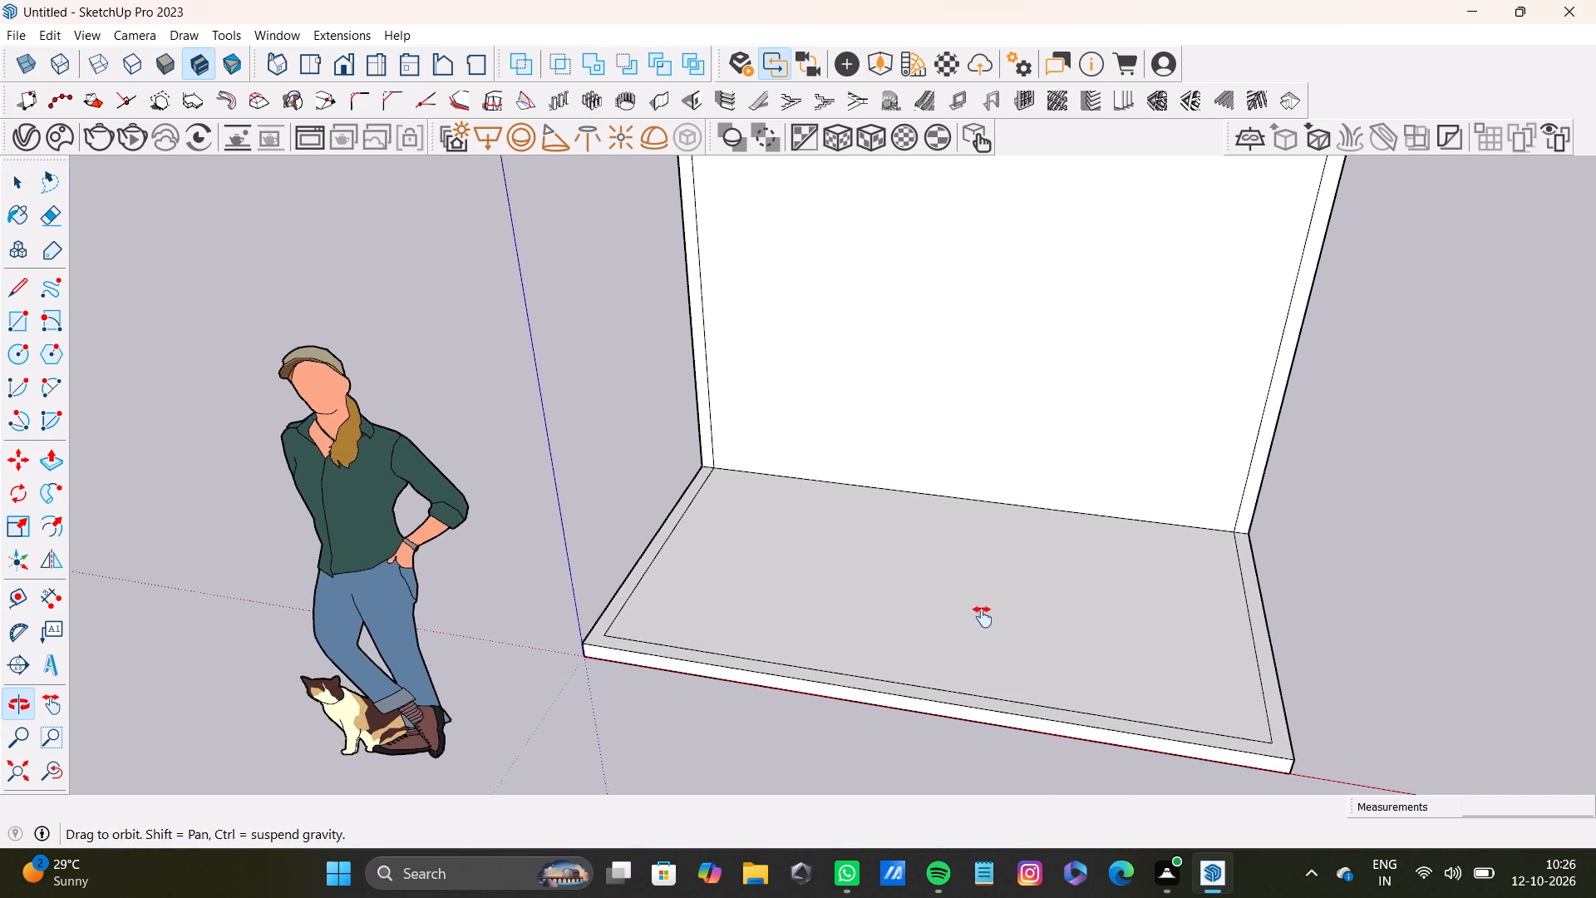
# Inspect the slab's border strips and where they meet the back wall, from the front, the side and above.
pyautogui.keyDown('shift'); pyautogui.moveTo(983, 617); pyautogui.dragTo(968, 650, button='middle'); pyautogui.keyUp('shift')
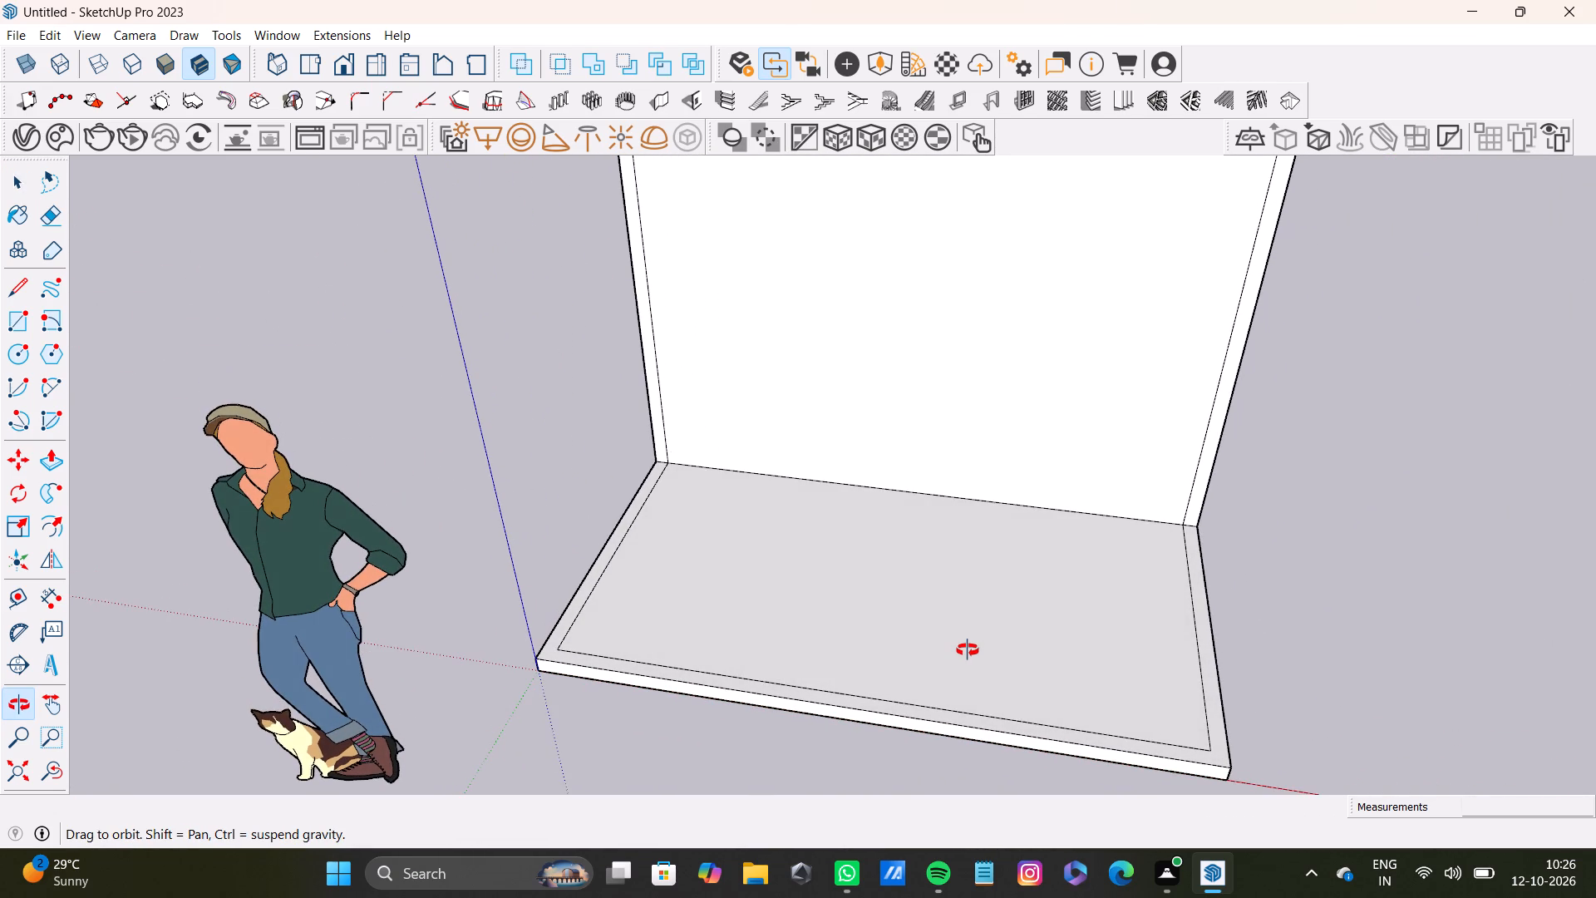
pyautogui.keyDown('shift'); pyautogui.moveTo(968, 650); pyautogui.dragTo(969, 650, button='middle'); pyautogui.keyUp('shift')
pyautogui.scroll(7, 780, 517)
pyautogui.moveTo(786, 526); pyautogui.dragTo(838, 458, button='middle')
pyautogui.scroll(-5, 818, 478)
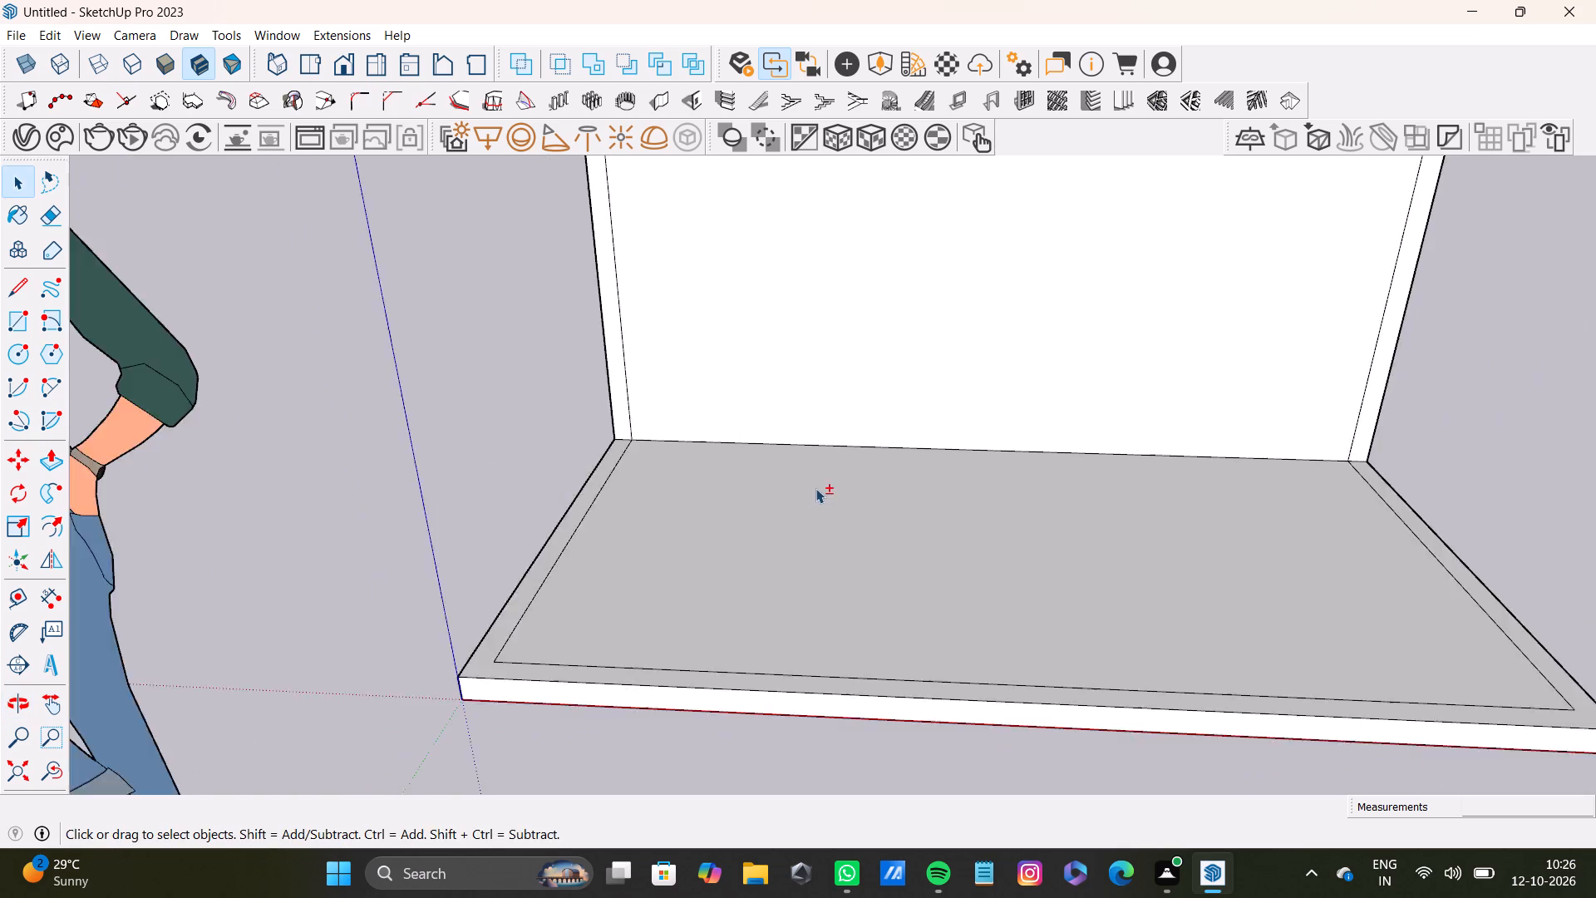
pyautogui.scroll(-3, 815, 488)
pyautogui.keyDown('shift'); pyautogui.moveTo(855, 518); pyautogui.dragTo(894, 533, button='middle'); pyautogui.keyUp('shift')
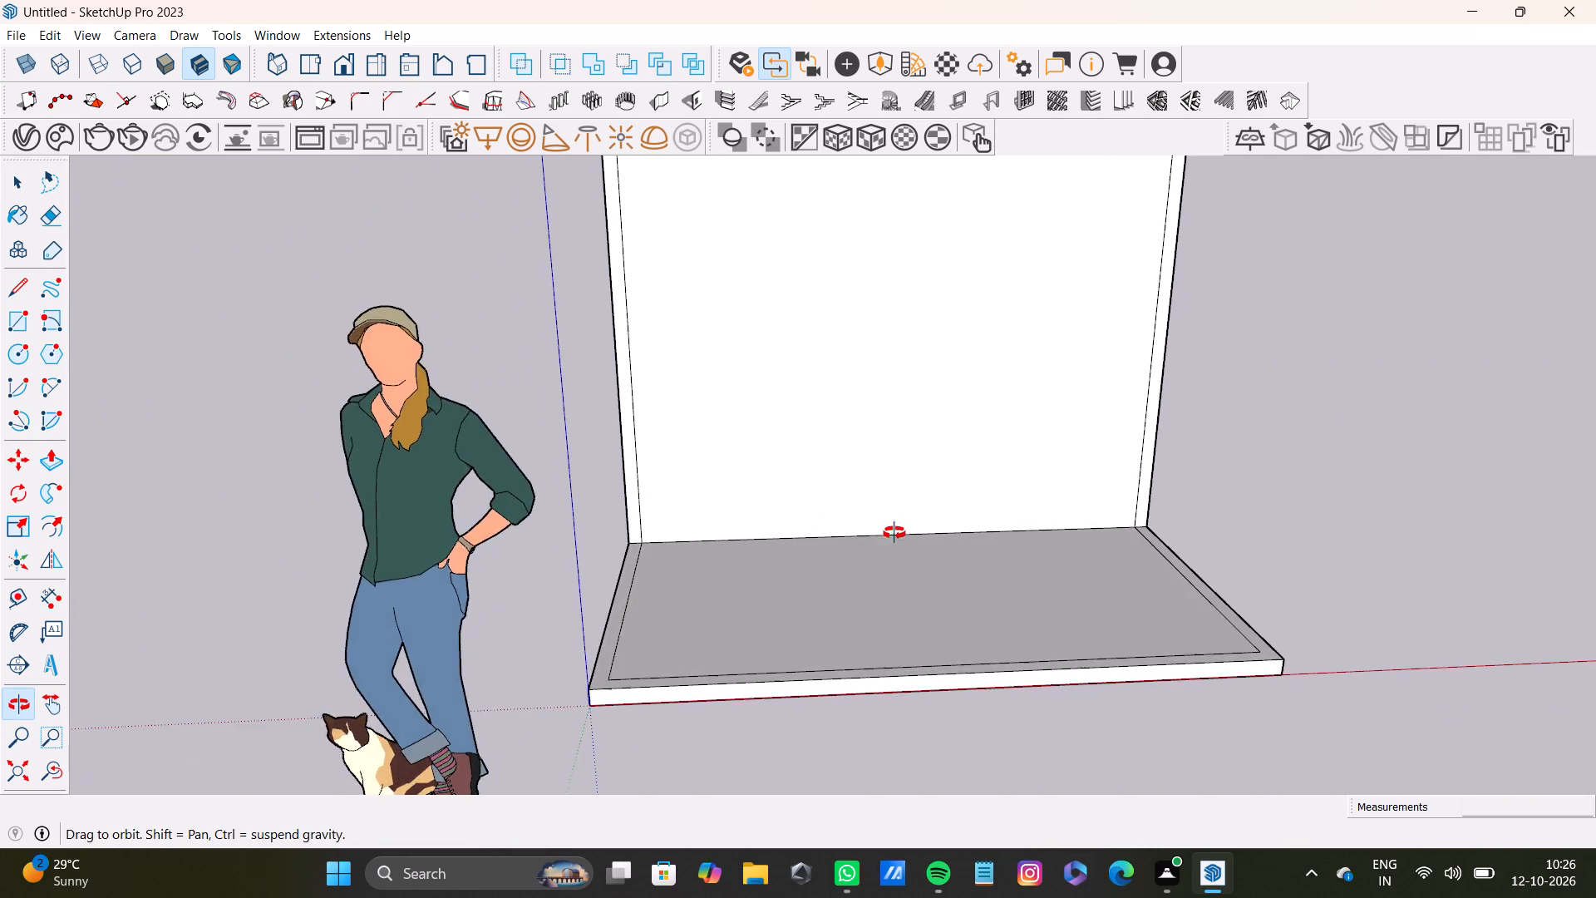
pyautogui.keyDown('shift'); pyautogui.moveTo(894, 533); pyautogui.dragTo(865, 729, button='middle'); pyautogui.keyUp('shift')
pyautogui.scroll(-5, 865, 694)
pyautogui.moveTo(989, 622); pyautogui.dragTo(554, 422, button='middle')
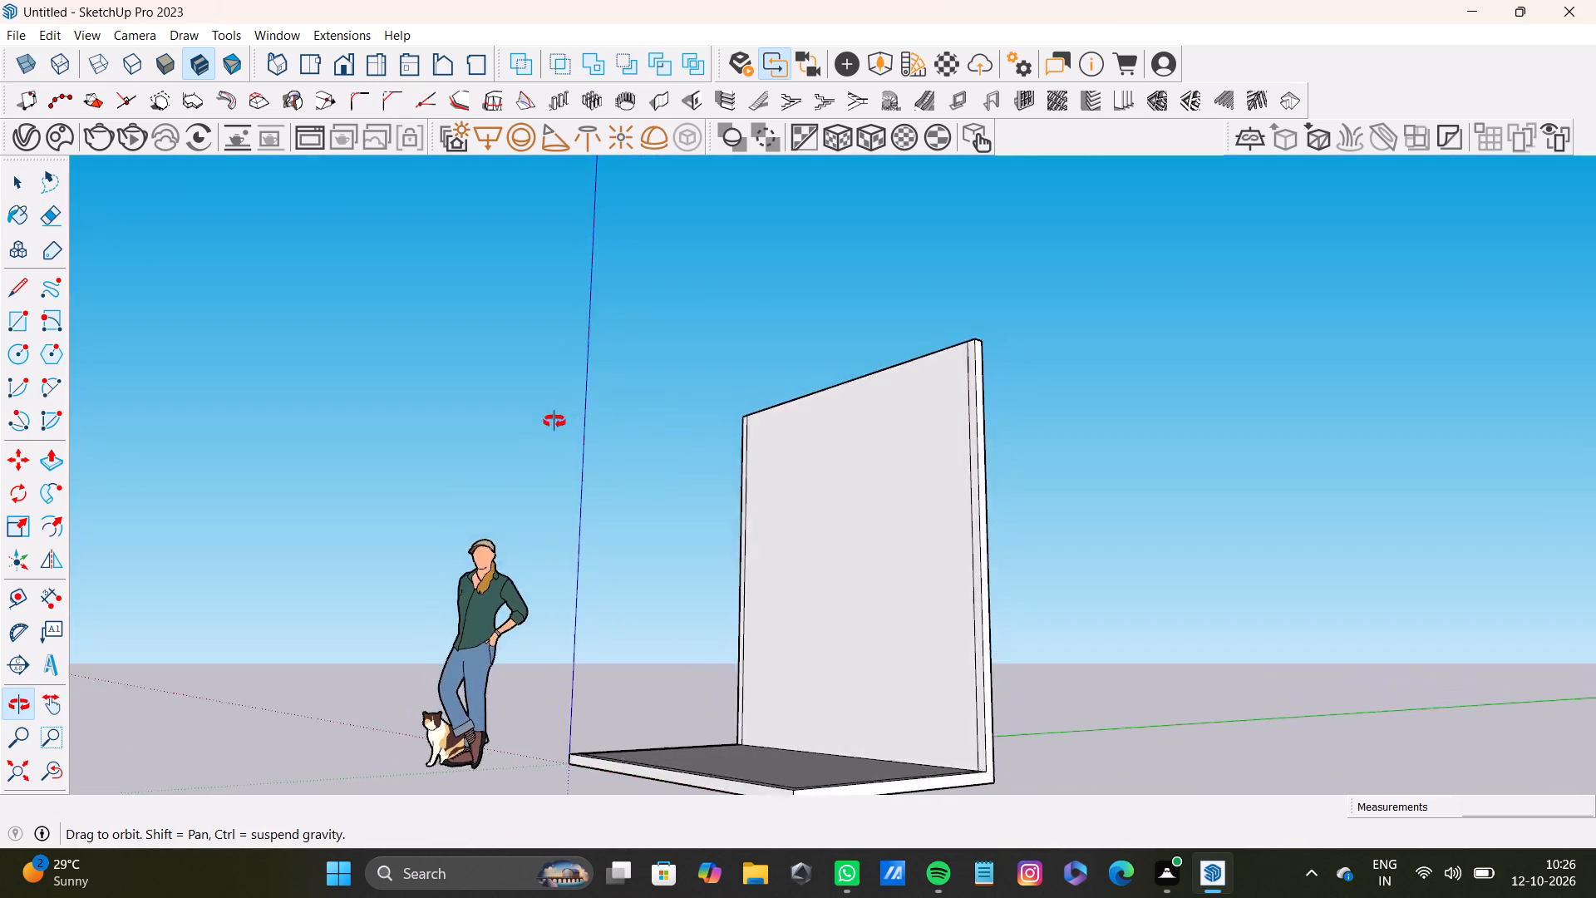
pyautogui.moveTo(554, 422); pyautogui.dragTo(859, 627, button='middle')
pyautogui.scroll(-5, 835, 640)
pyautogui.moveTo(844, 634); pyautogui.dragTo(970, 565, button='middle')
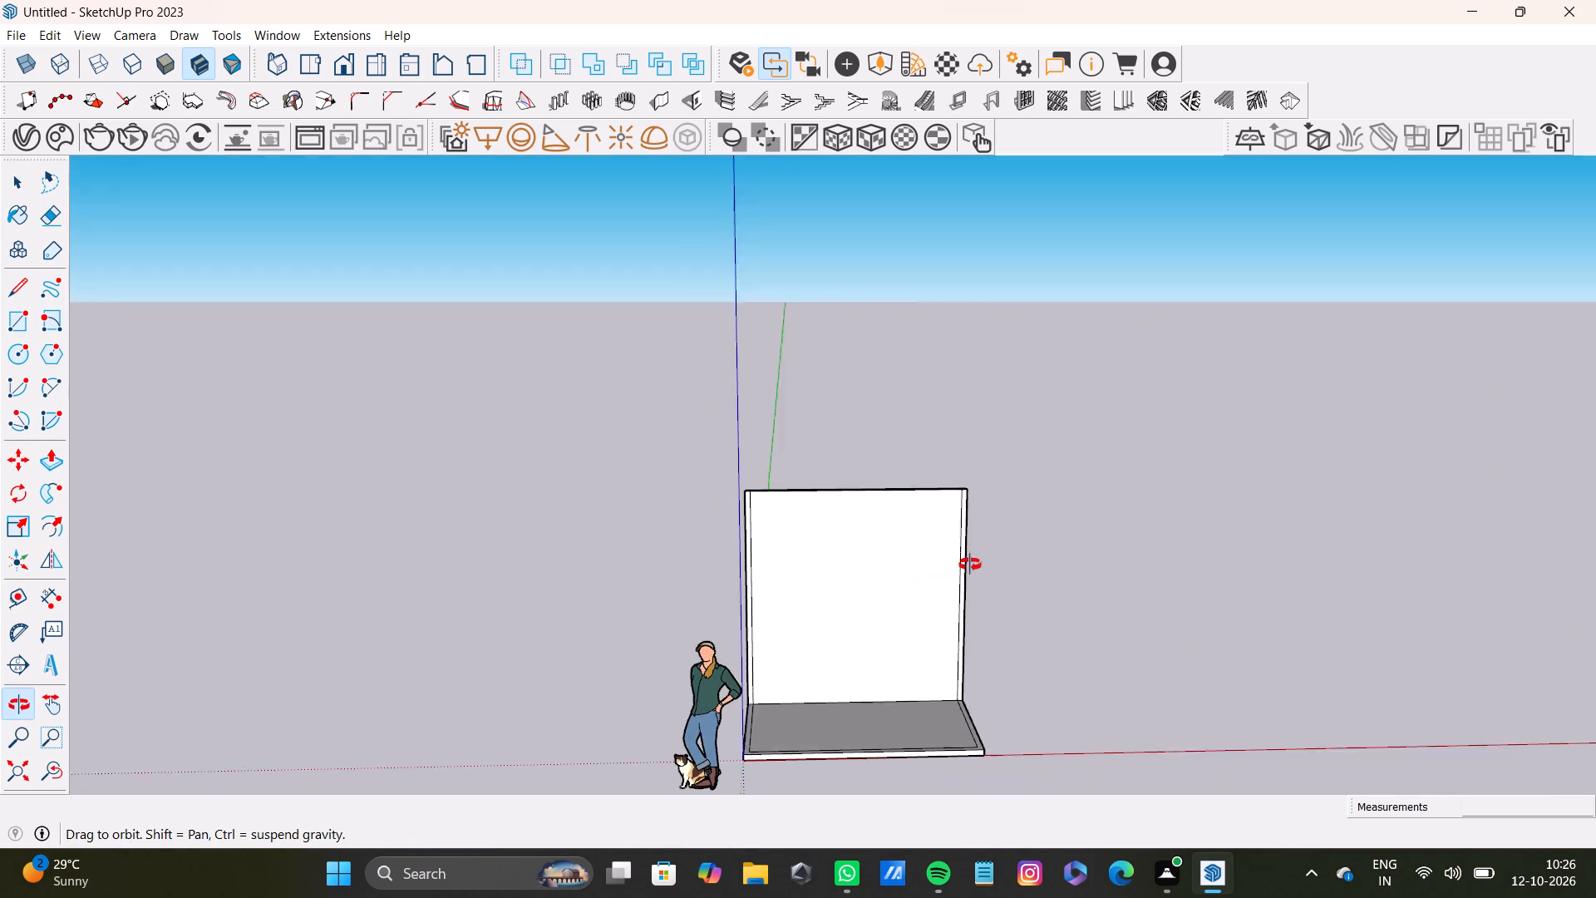
pyautogui.moveTo(970, 565); pyautogui.dragTo(969, 584, button='middle')
pyautogui.scroll(11, 791, 743)
pyautogui.keyDown('shift'); pyautogui.moveTo(878, 701); pyautogui.dragTo(808, 566, button='middle'); pyautogui.keyUp('shift')
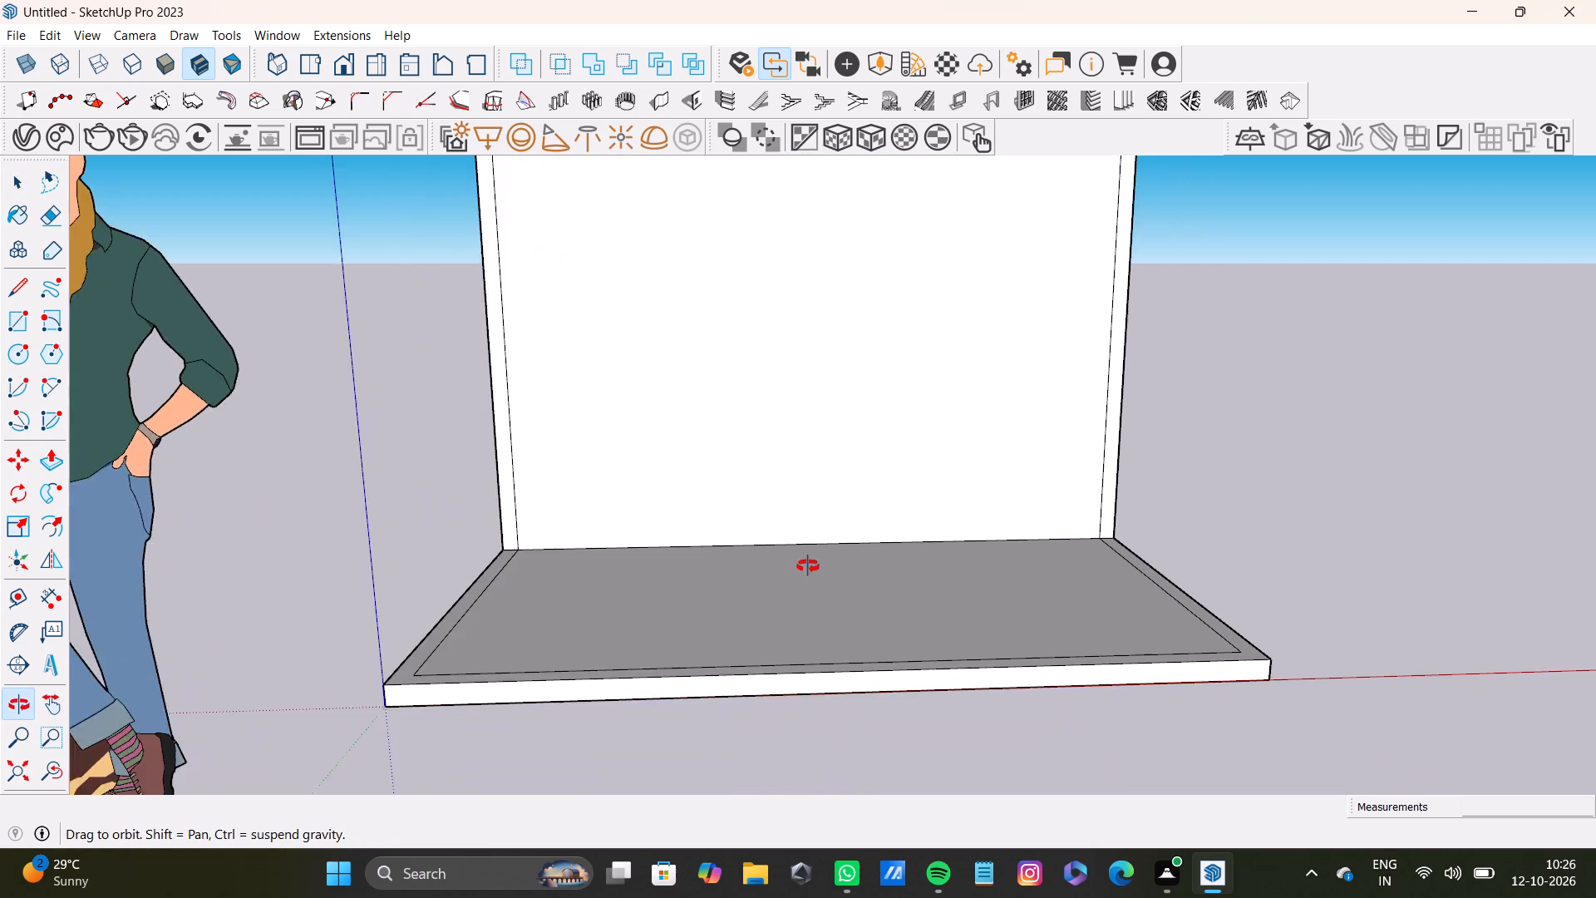
pyautogui.keyDown('shift'); pyautogui.moveTo(808, 566); pyautogui.dragTo(830, 701, button='middle'); pyautogui.keyUp('shift')
pyautogui.scroll(3, 719, 609)
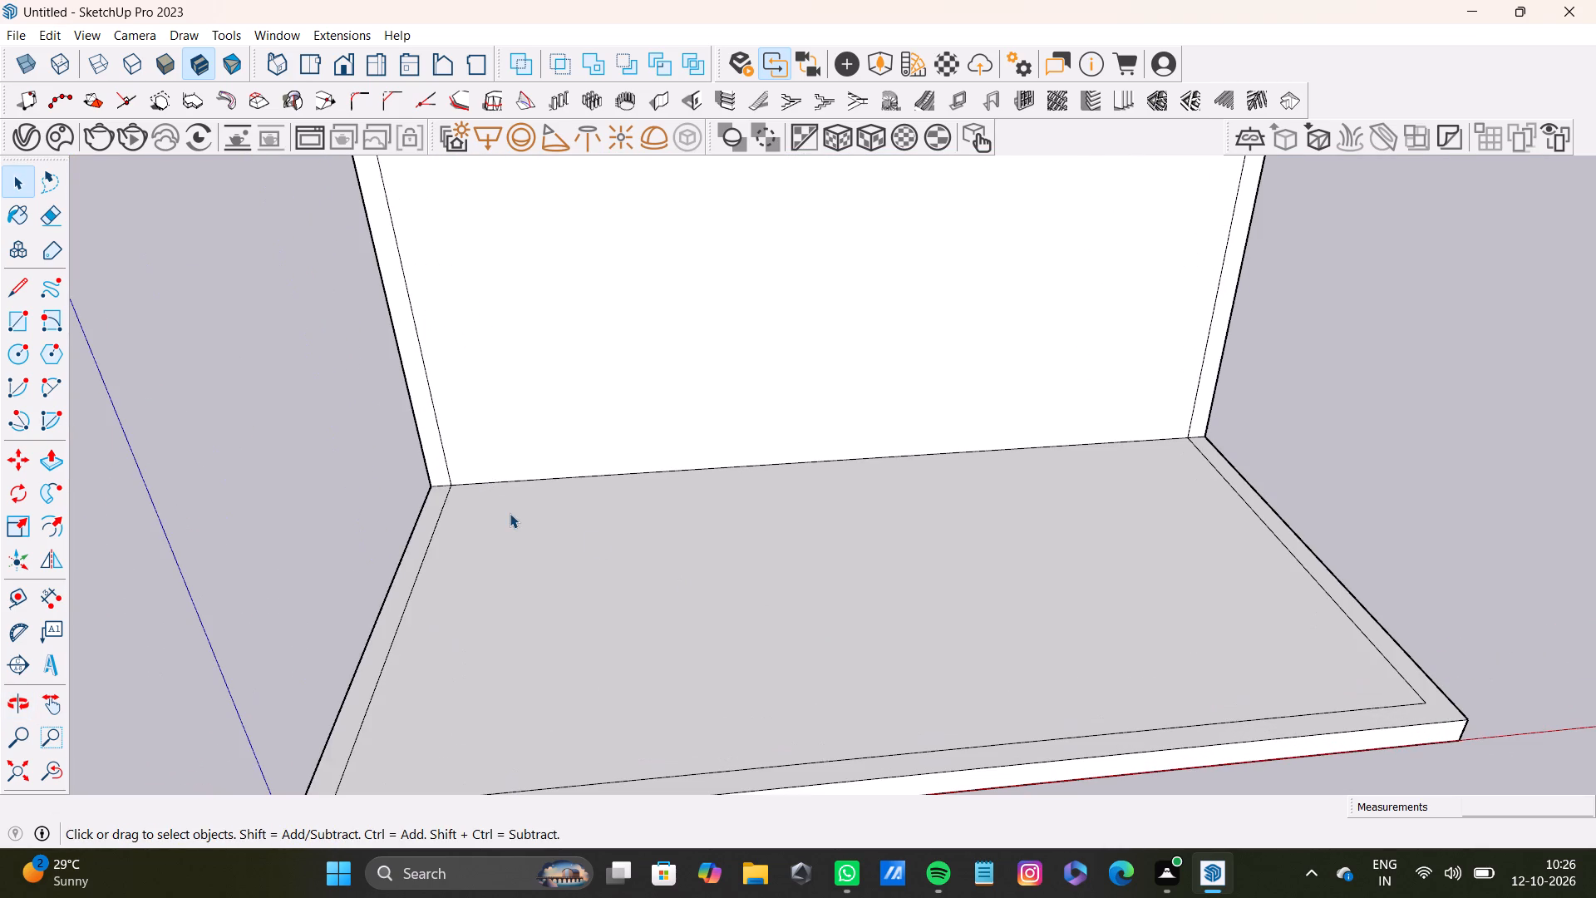
pyautogui.scroll(-6, 509, 509)
pyautogui.keyDown('shift'); pyautogui.moveTo(734, 564); pyautogui.dragTo(727, 633, button='middle'); pyautogui.keyUp('shift')
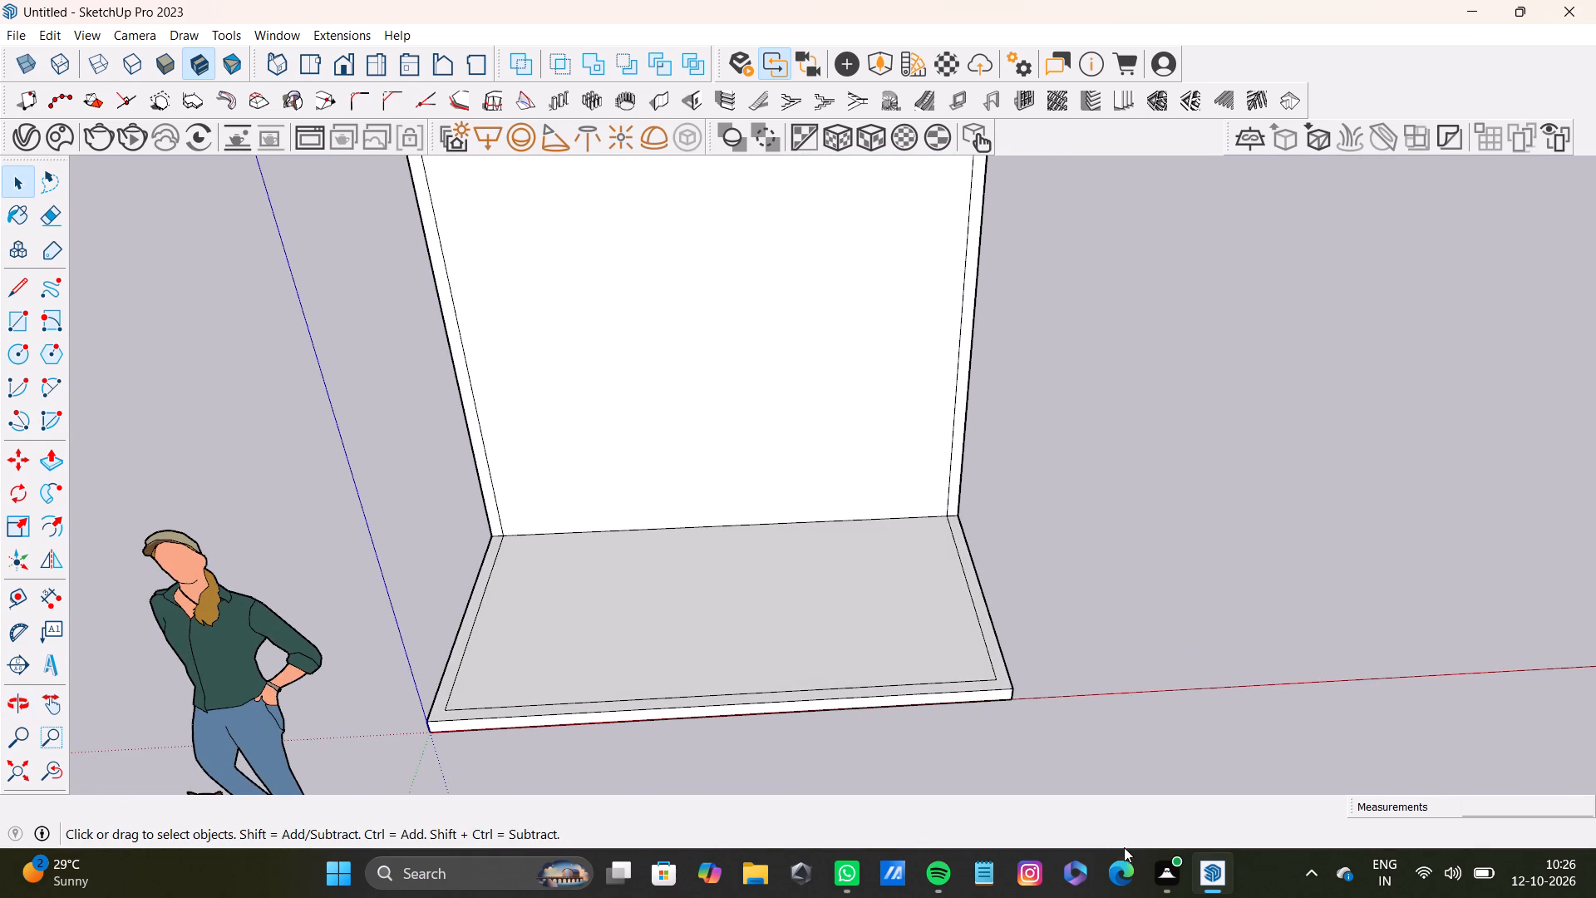
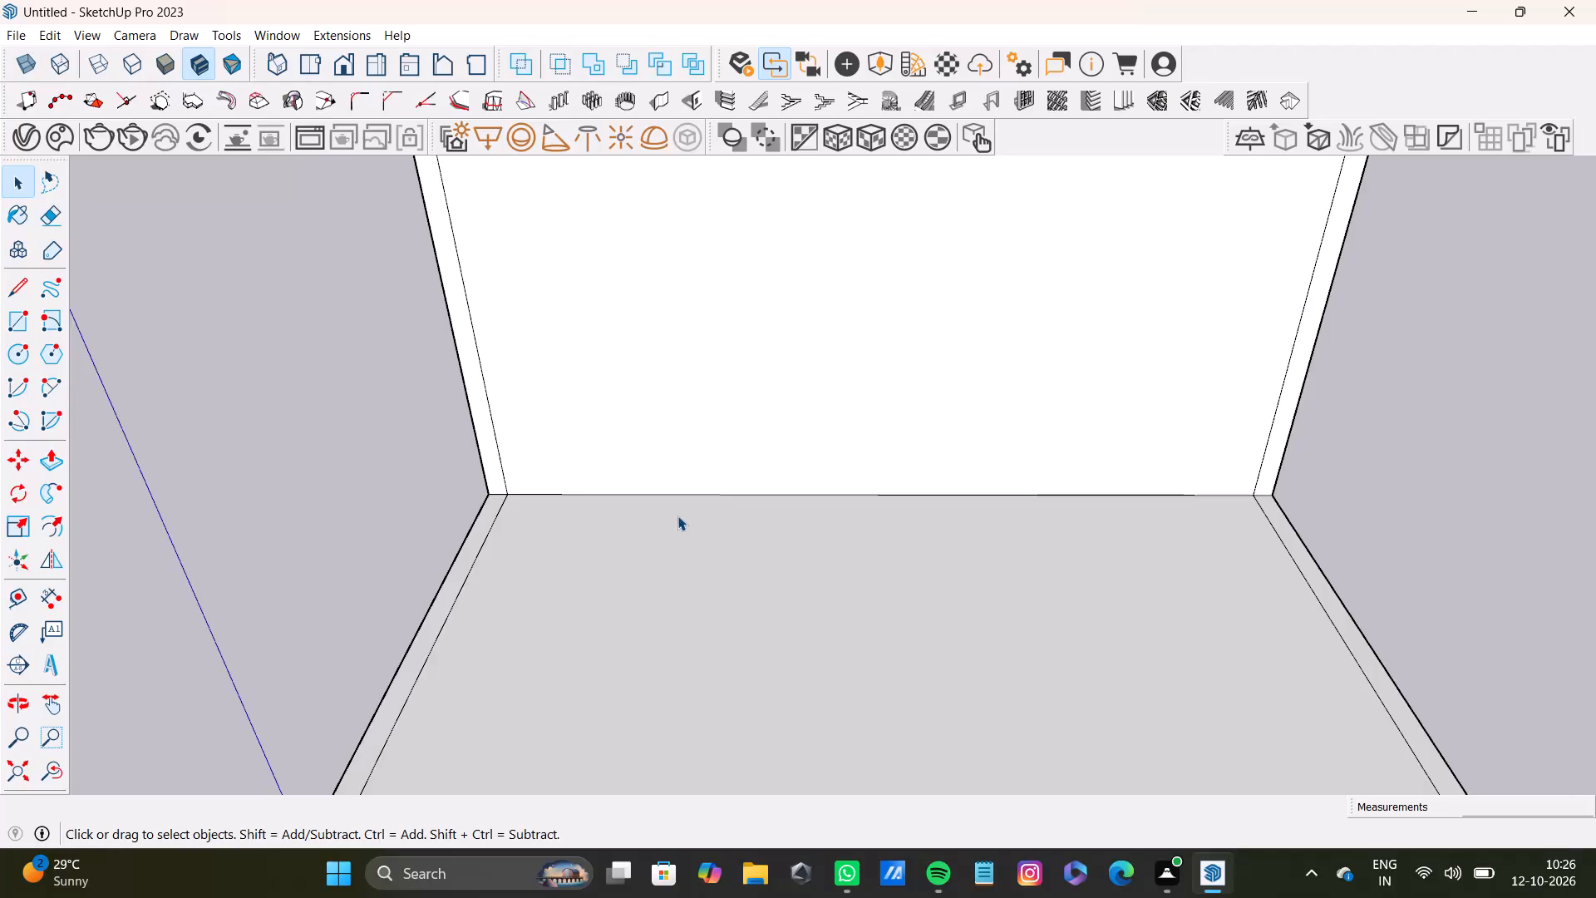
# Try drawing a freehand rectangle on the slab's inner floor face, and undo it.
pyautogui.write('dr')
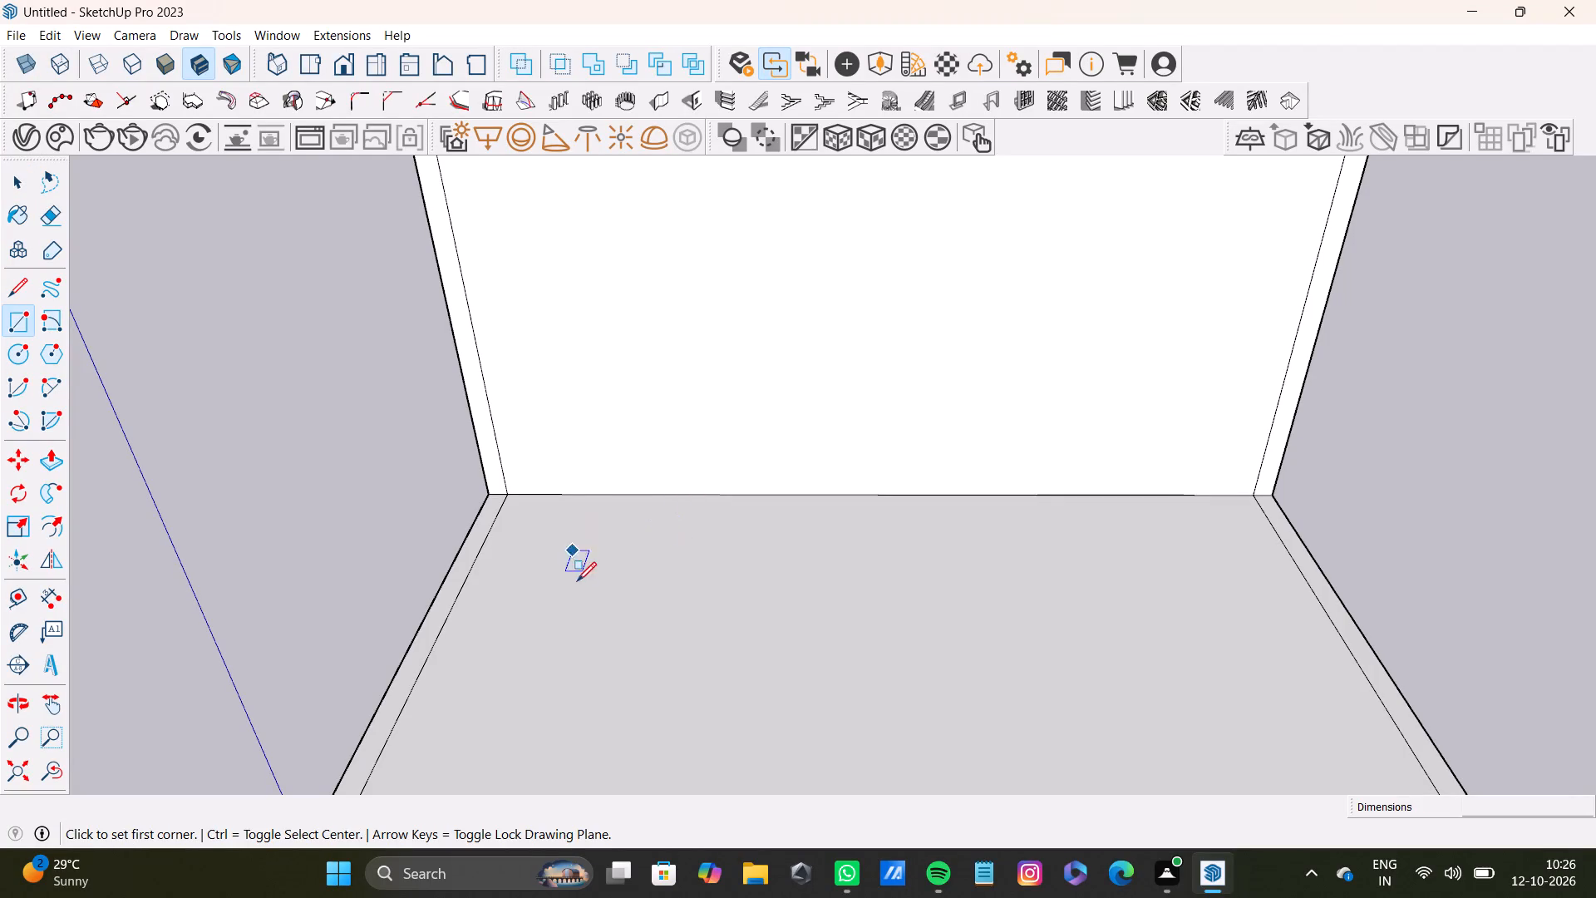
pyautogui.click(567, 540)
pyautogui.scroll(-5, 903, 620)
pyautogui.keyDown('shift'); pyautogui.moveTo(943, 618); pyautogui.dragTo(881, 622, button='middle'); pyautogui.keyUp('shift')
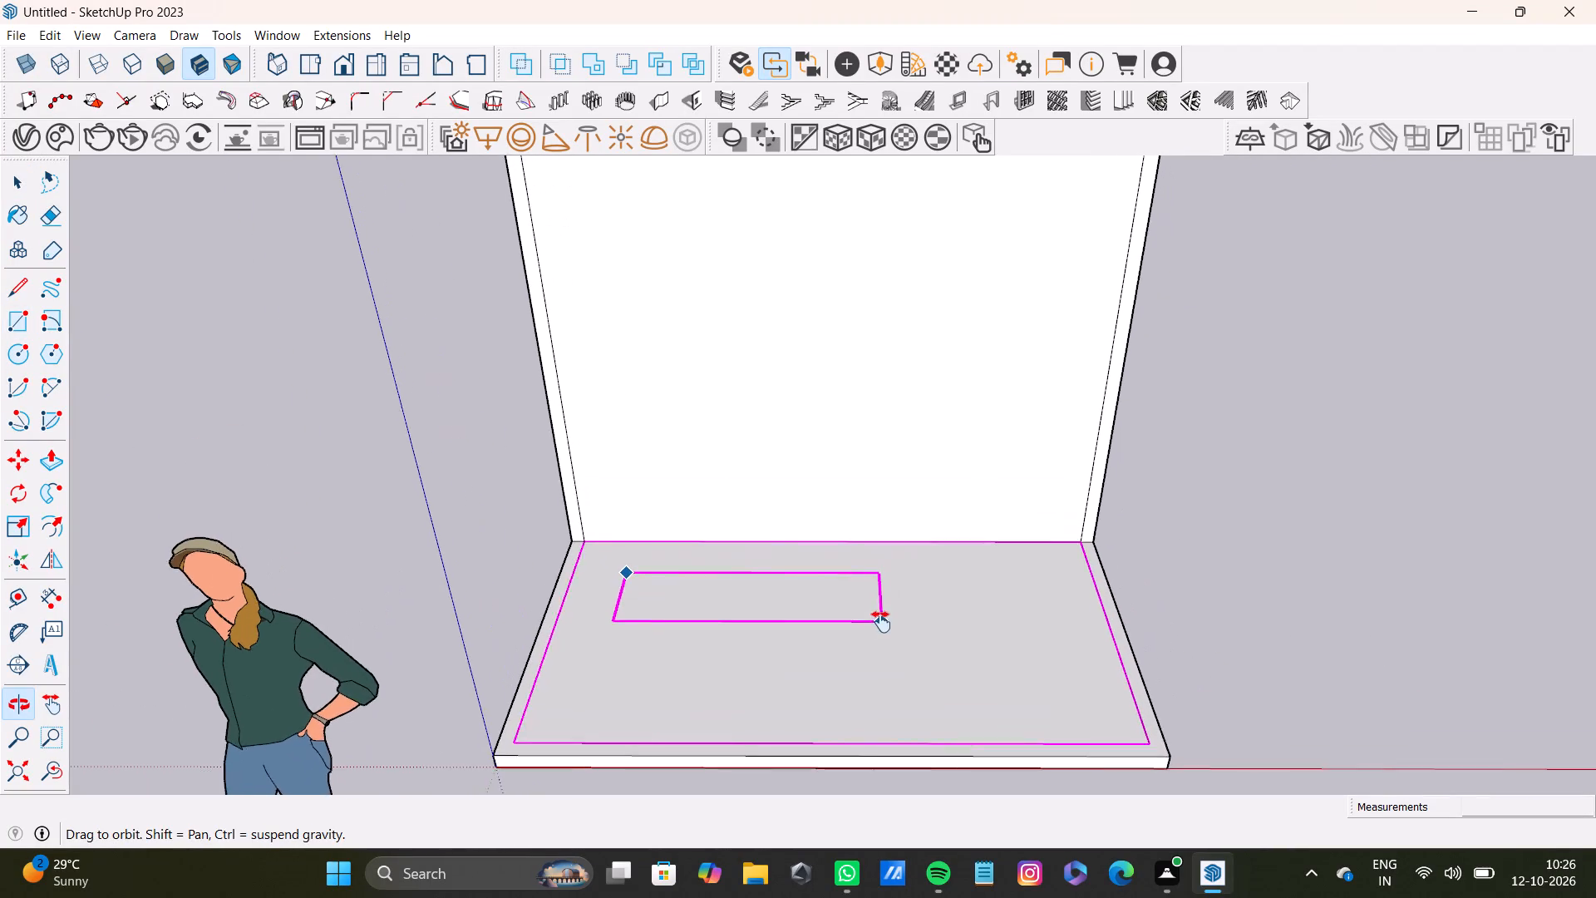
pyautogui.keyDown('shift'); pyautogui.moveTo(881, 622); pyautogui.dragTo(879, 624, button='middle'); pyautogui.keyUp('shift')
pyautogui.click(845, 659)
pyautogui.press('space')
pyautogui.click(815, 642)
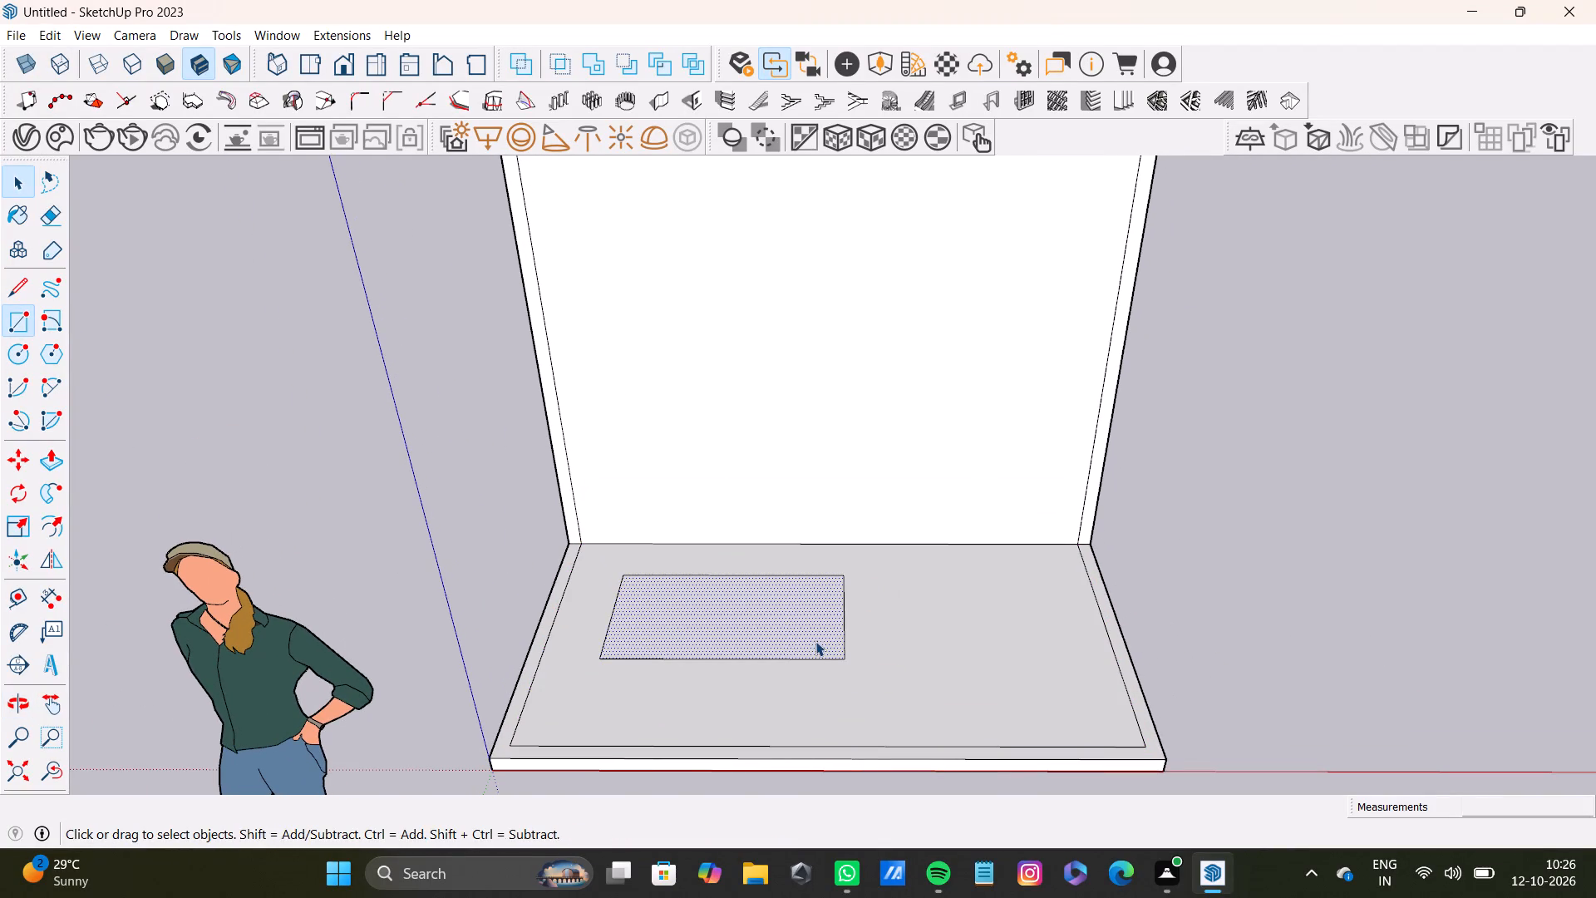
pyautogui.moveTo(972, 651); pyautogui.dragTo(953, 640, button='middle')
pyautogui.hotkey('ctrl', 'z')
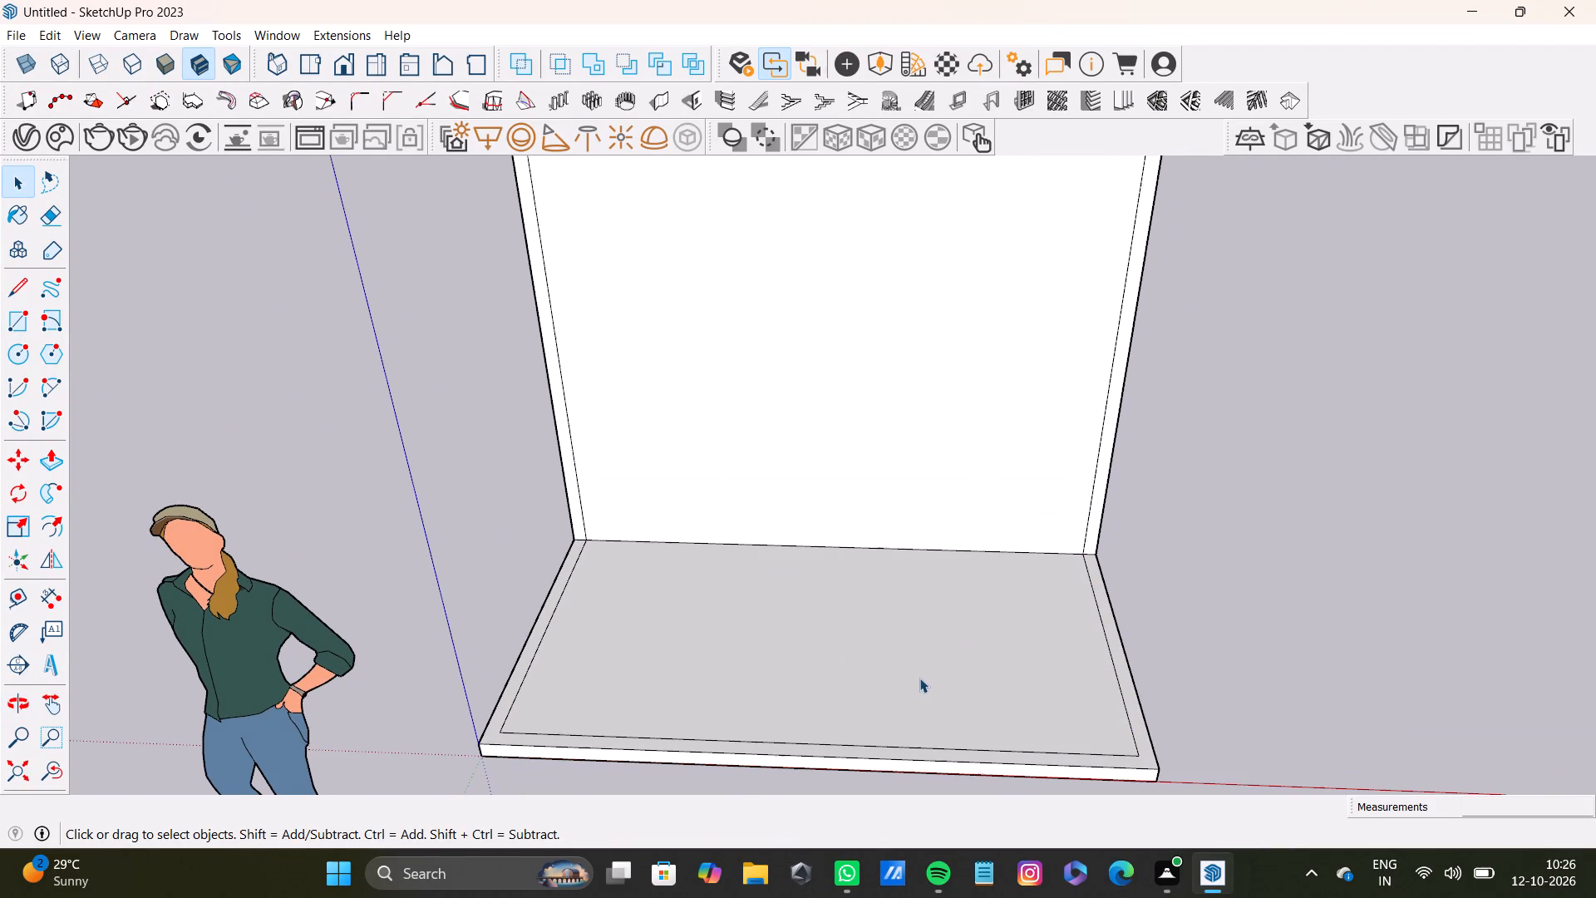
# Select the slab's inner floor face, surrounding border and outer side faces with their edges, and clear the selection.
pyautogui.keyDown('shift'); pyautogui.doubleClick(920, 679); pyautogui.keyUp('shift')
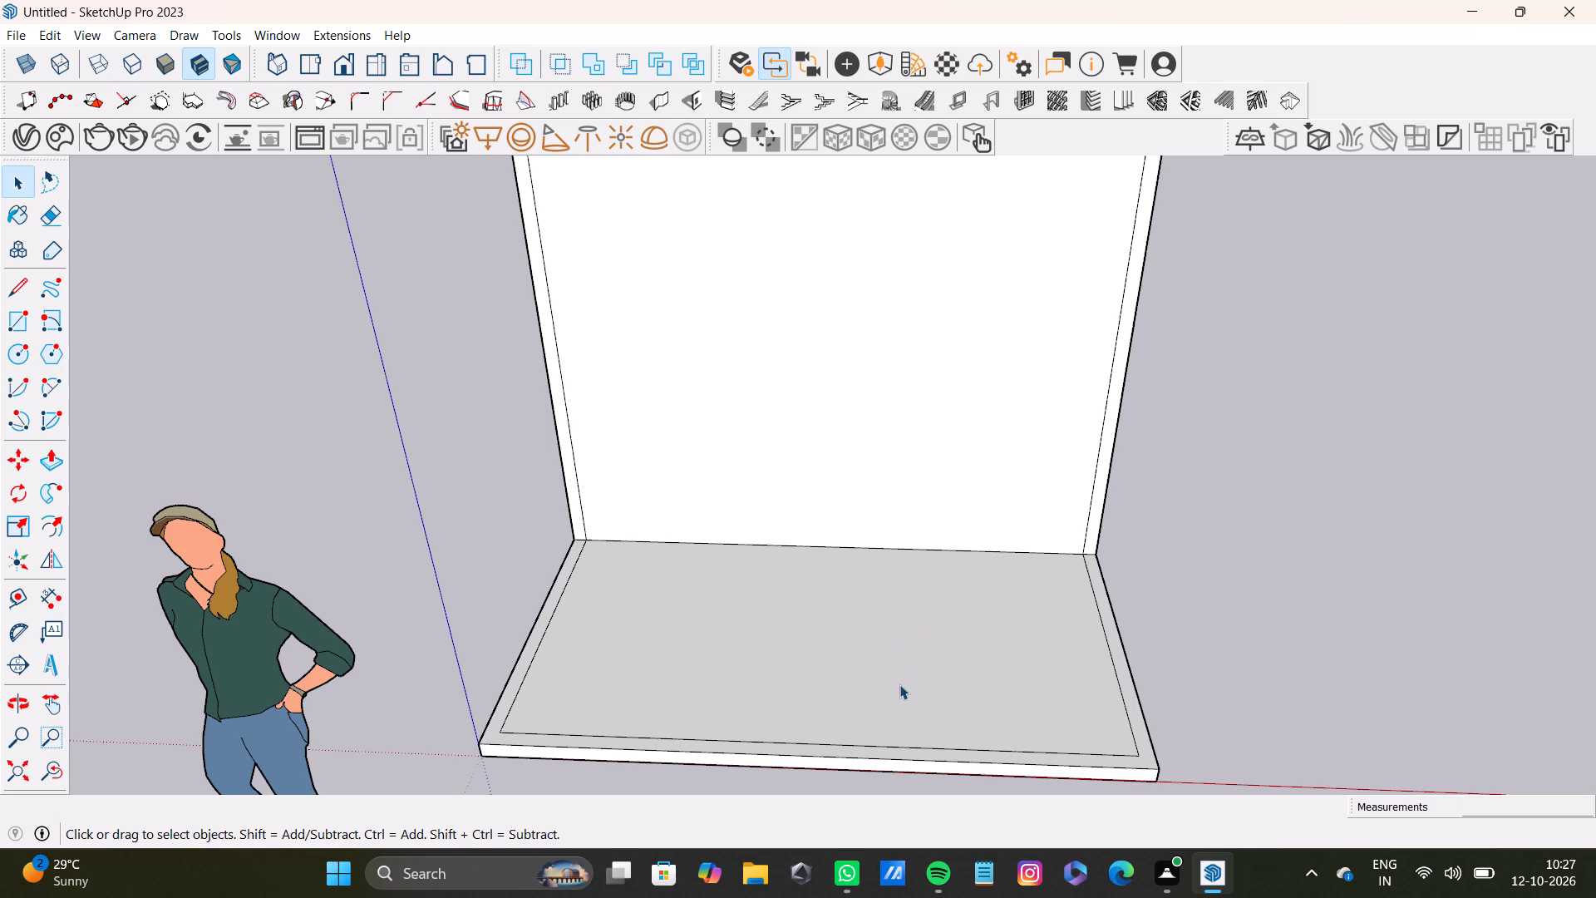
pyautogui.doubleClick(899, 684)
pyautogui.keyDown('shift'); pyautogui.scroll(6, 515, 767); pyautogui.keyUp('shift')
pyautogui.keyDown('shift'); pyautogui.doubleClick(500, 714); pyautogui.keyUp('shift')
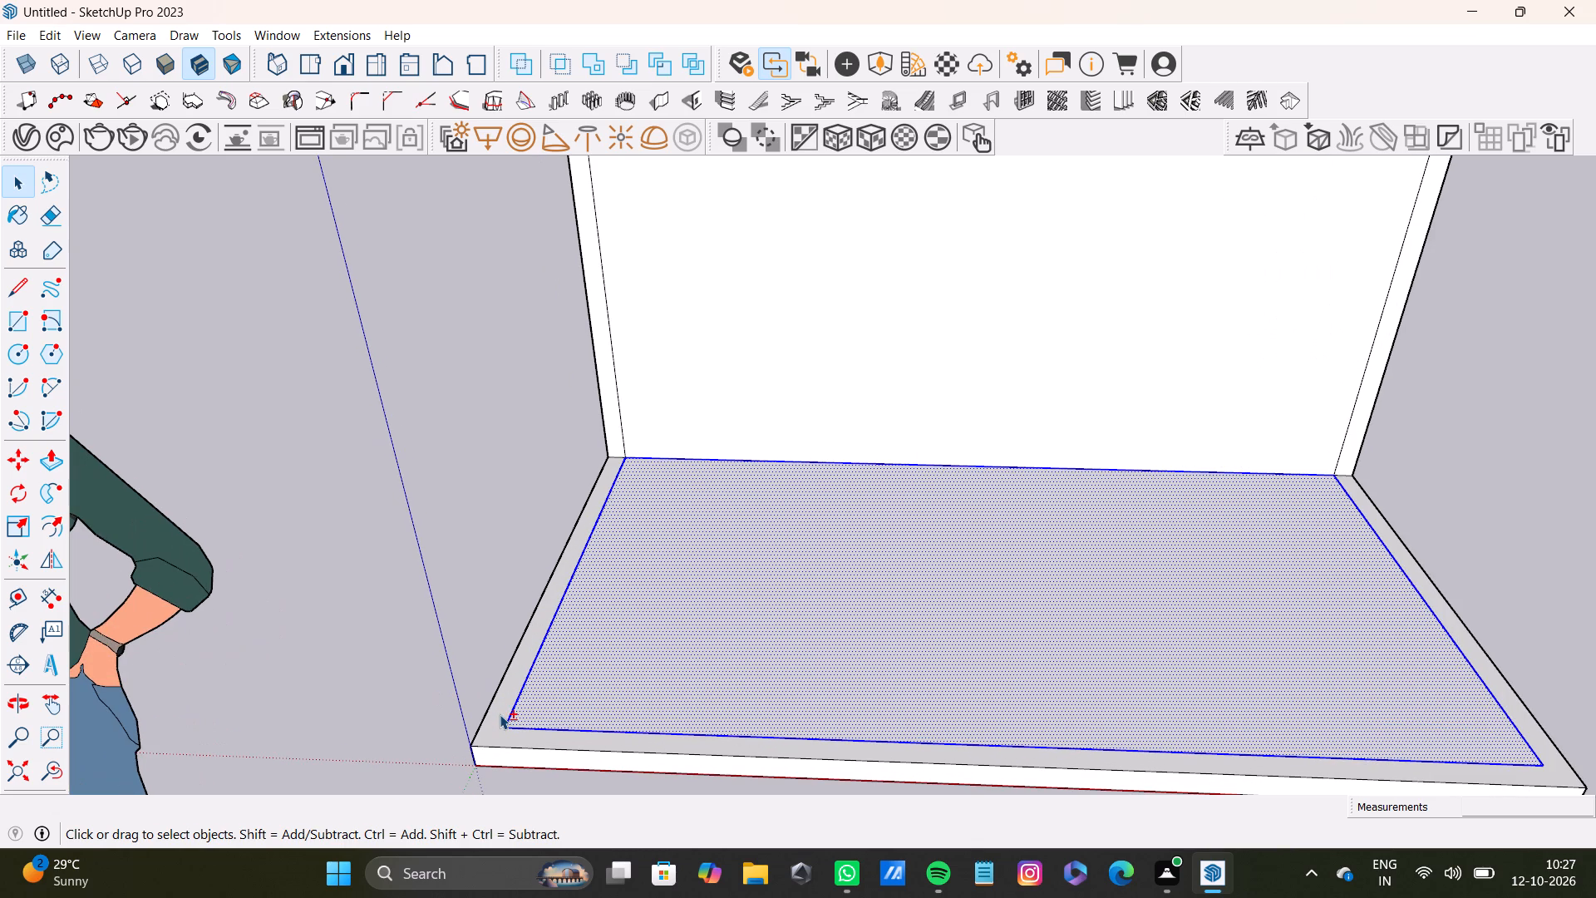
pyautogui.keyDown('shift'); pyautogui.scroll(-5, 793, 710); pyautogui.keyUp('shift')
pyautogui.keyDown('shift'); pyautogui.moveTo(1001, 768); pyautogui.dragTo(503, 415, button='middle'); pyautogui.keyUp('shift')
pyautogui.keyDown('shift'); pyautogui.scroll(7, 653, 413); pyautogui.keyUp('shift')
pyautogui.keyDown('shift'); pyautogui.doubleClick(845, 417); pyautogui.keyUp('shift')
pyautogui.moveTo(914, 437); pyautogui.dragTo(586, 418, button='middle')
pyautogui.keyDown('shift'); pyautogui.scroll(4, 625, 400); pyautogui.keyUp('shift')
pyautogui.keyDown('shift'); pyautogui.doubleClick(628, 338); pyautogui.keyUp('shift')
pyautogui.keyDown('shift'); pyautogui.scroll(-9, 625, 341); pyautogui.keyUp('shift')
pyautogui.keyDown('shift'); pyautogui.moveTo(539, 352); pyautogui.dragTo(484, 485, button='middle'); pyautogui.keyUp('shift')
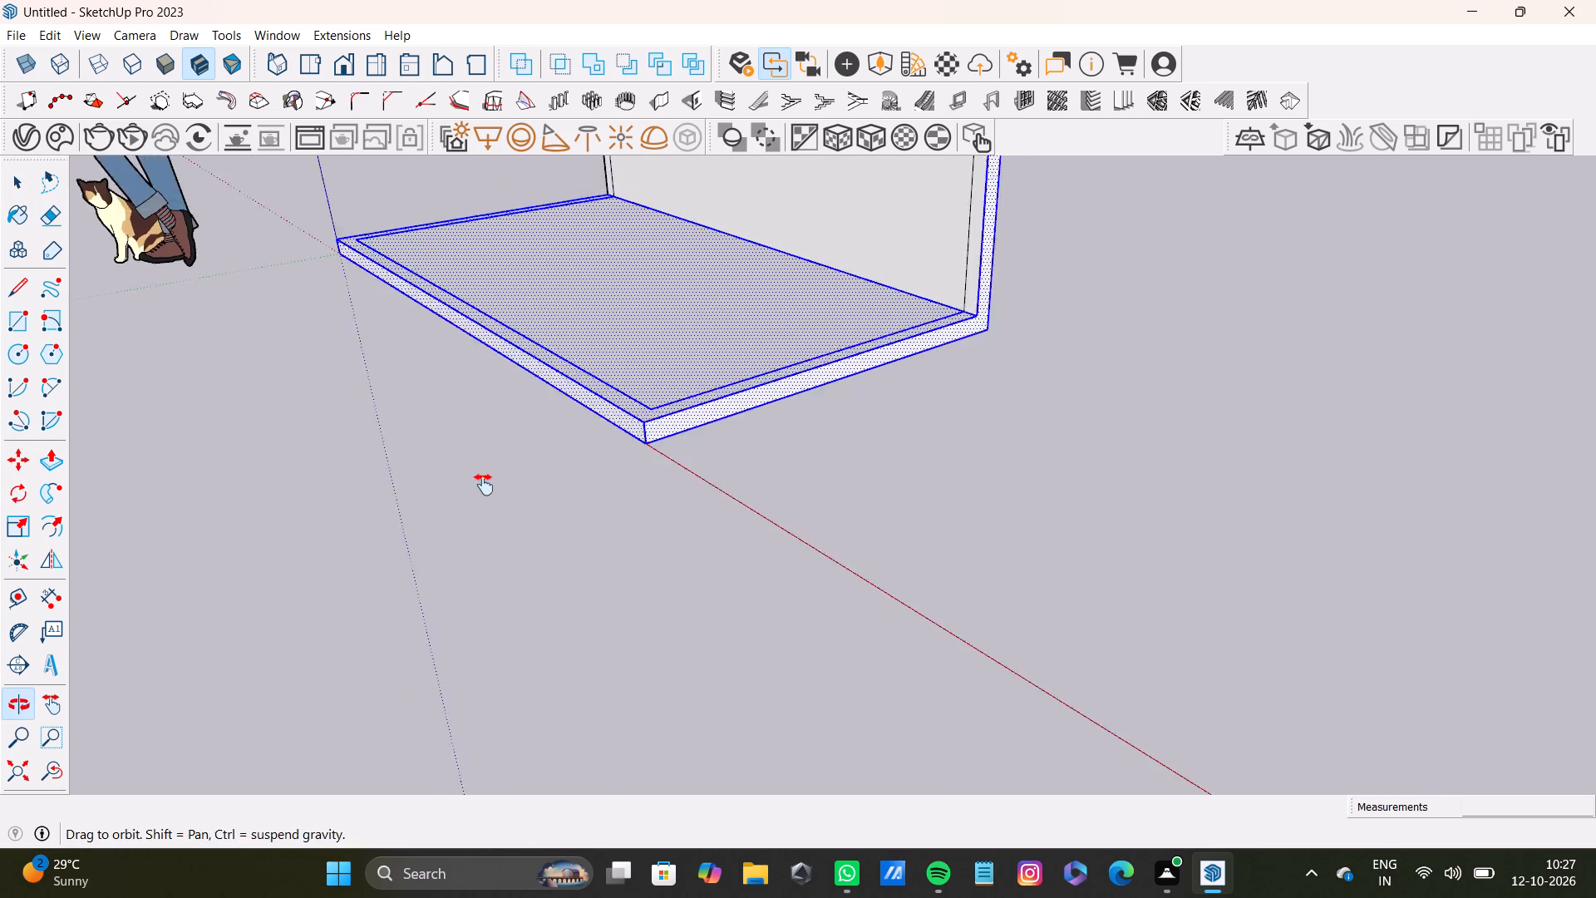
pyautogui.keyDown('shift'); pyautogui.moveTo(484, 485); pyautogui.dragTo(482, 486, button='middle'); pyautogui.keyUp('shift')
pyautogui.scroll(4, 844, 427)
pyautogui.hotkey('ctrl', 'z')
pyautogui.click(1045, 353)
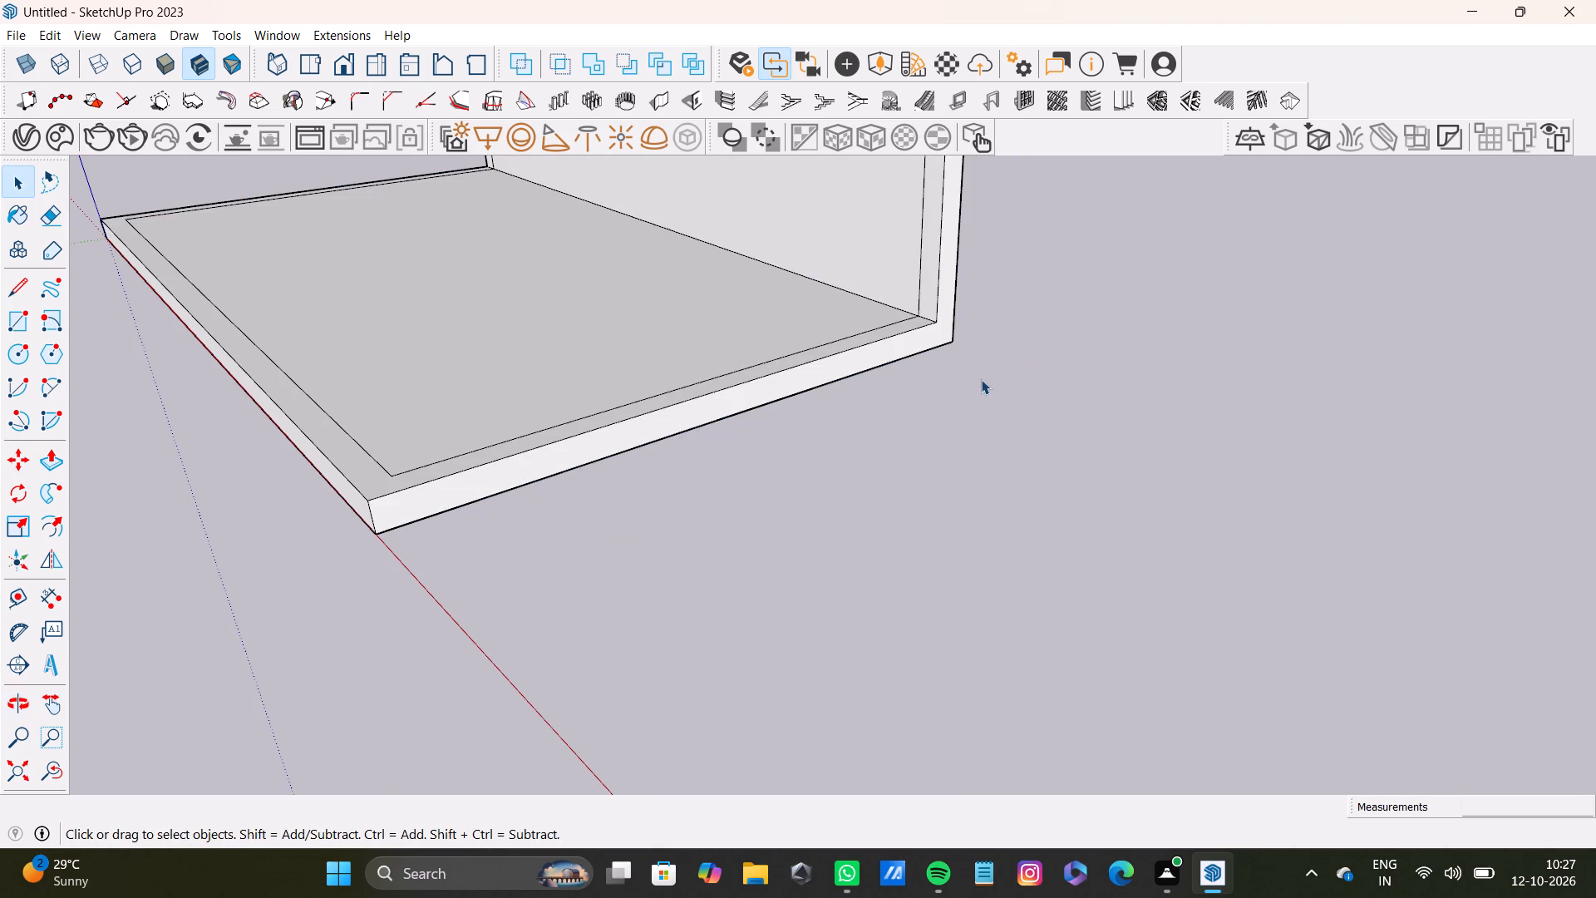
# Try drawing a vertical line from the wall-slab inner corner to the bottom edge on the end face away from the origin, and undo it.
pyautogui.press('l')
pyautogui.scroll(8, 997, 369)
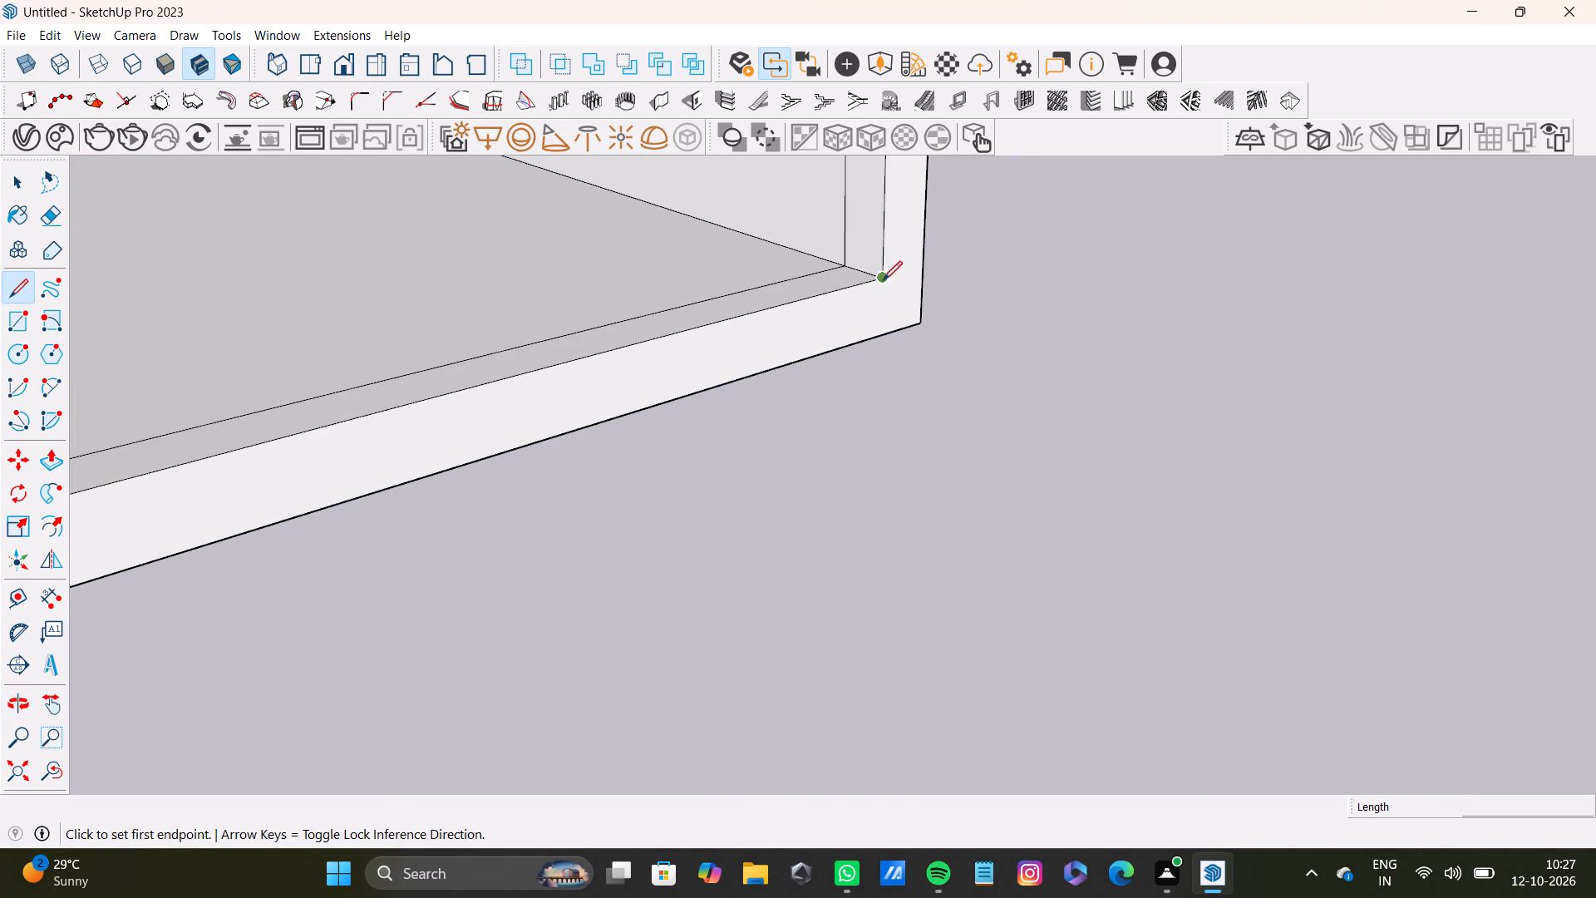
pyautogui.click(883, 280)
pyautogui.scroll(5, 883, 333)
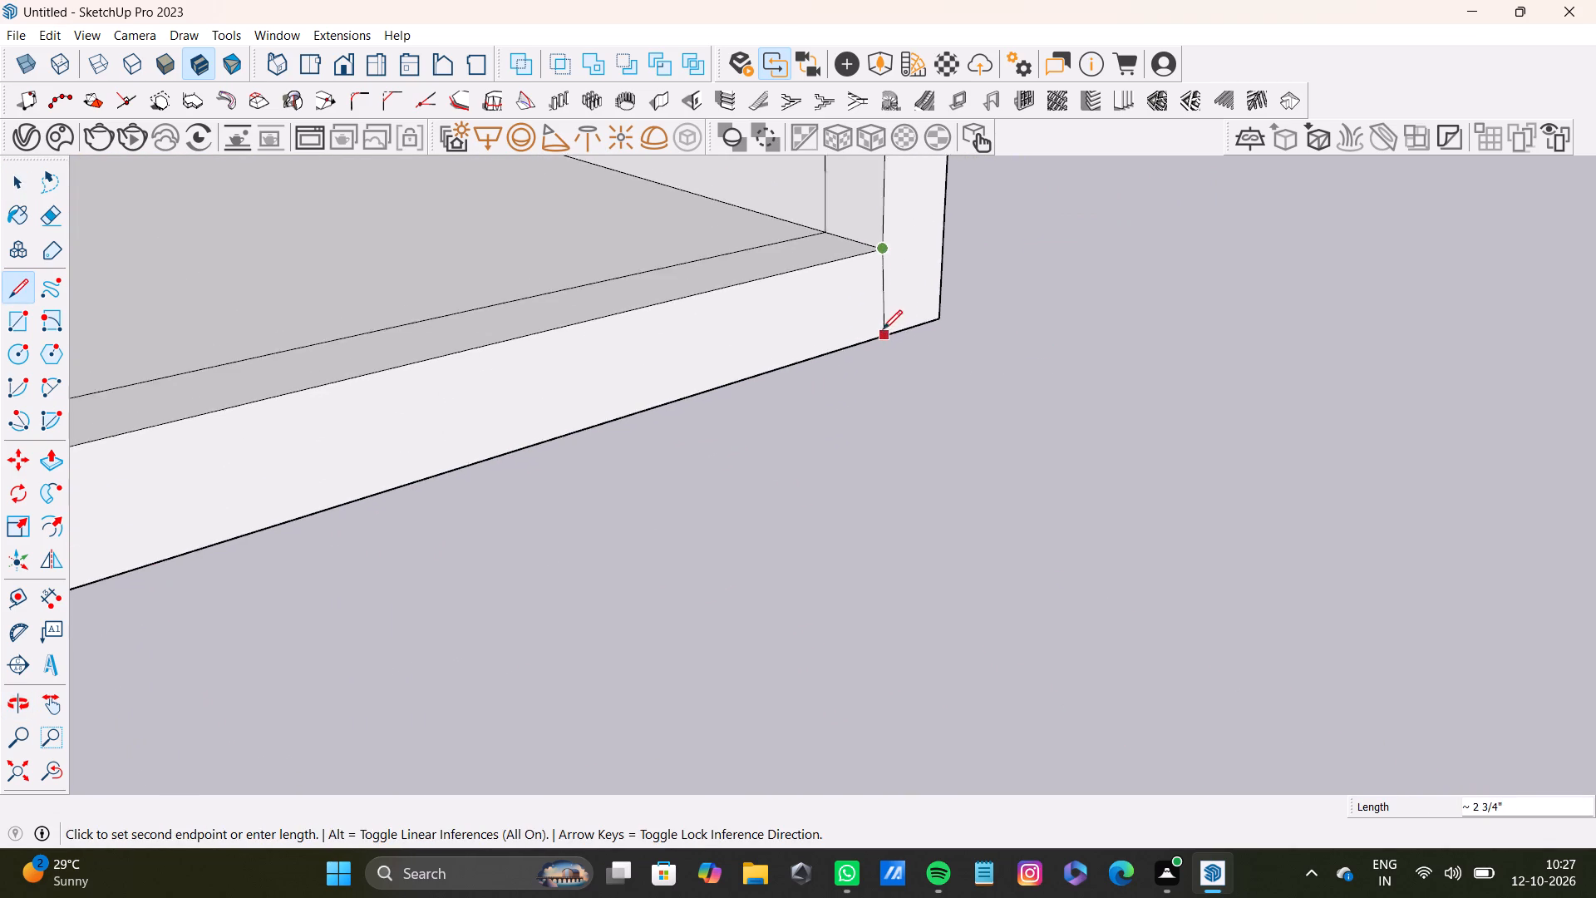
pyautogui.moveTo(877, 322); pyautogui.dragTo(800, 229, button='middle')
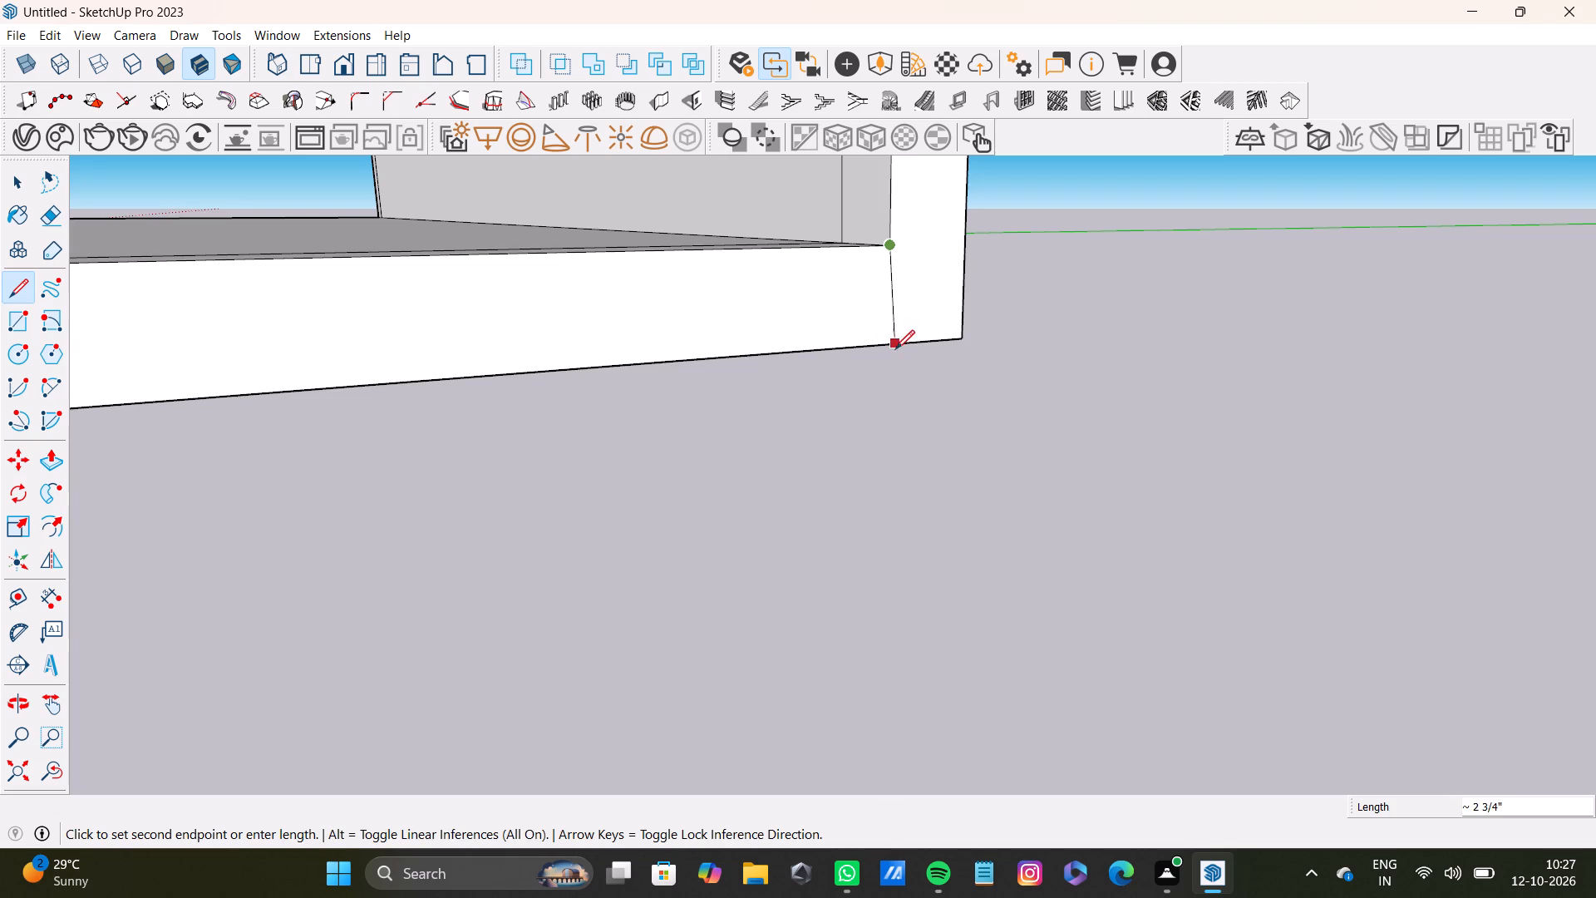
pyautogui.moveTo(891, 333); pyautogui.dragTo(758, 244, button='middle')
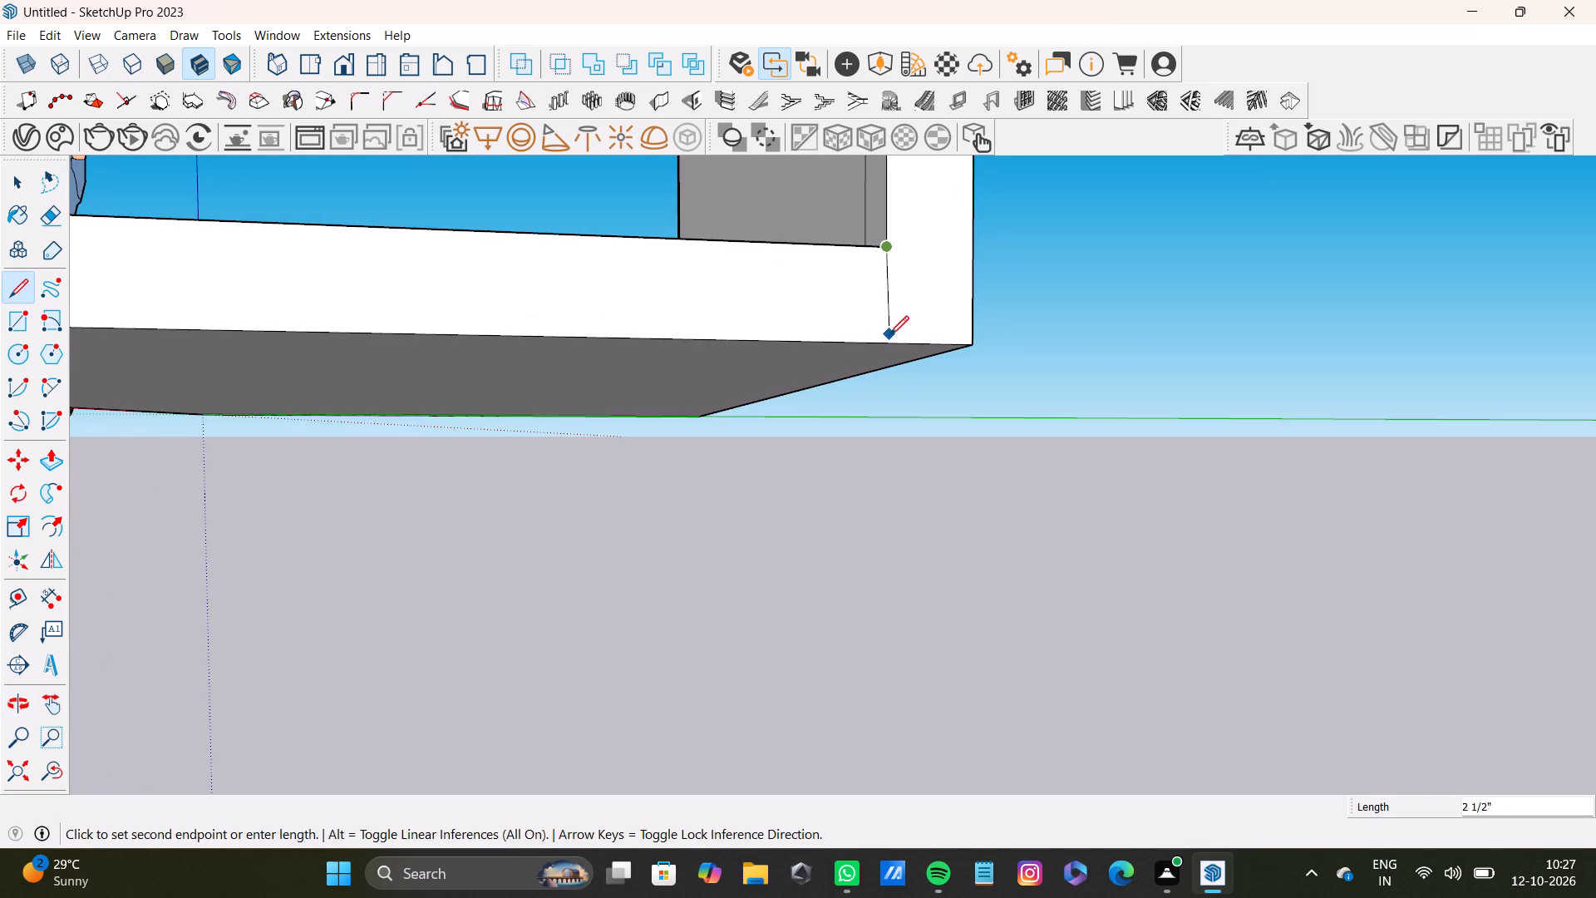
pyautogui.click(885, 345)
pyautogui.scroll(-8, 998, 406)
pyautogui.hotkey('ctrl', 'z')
# Draw a vertical line from the wall-slab inner corner down to the bottom edge on the end face away from the origin.
pyautogui.scroll(3, 855, 358)
pyautogui.press('l')
pyautogui.scroll(15, 962, 377)
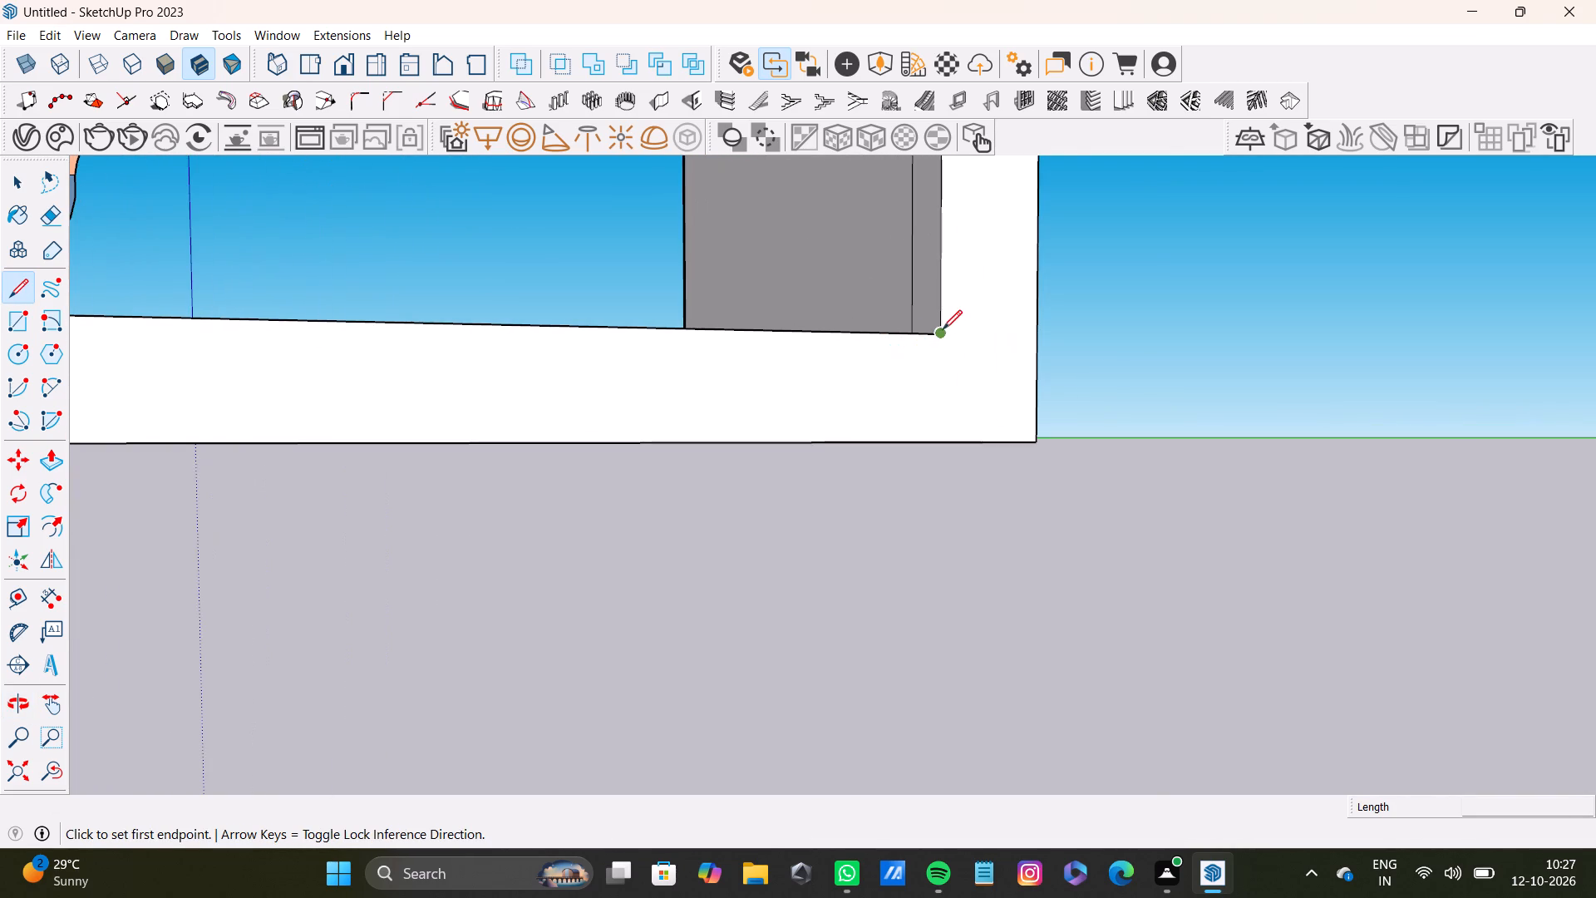
pyautogui.click(939, 329)
pyautogui.click(948, 448)
pyautogui.press('space')
pyautogui.scroll(-10, 890, 447)
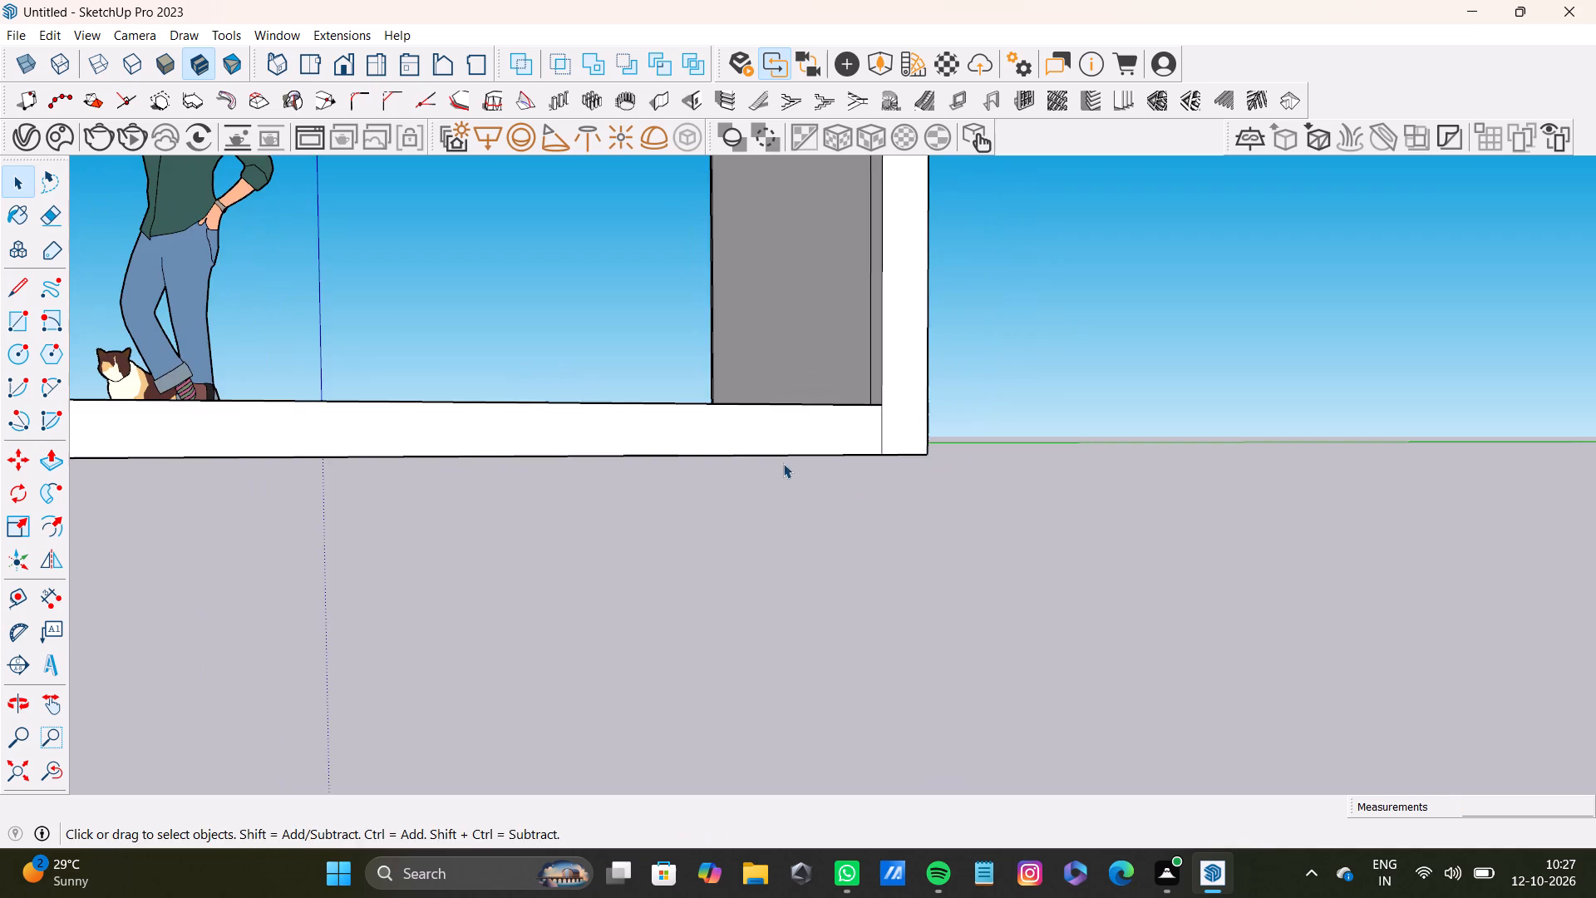
# Draw a vertical line about 2 3/4" long from the wall-slab inner corner to the bottom edge on the origin-side end face.
pyautogui.moveTo(780, 461); pyautogui.dragTo(1239, 454, button='middle')
pyautogui.scroll(-10, 1040, 482)
pyautogui.moveTo(736, 404); pyautogui.dragTo(1373, 593, button='middle')
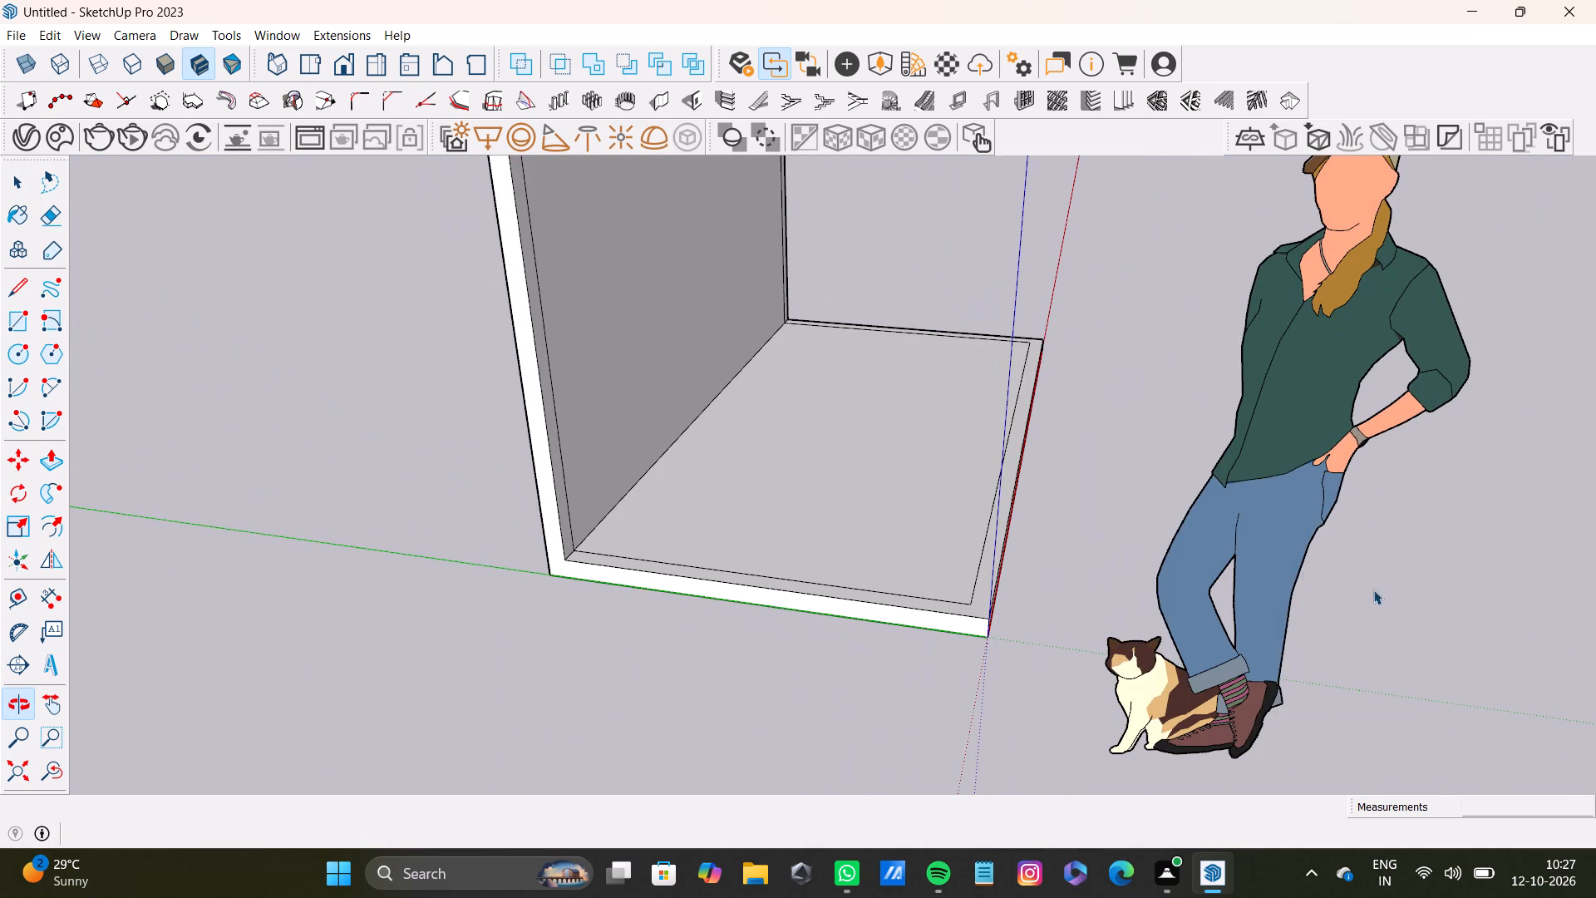
pyautogui.press('l')
pyautogui.scroll(8, 736, 524)
pyautogui.keyDown('shift'); pyautogui.moveTo(517, 608); pyautogui.dragTo(589, 416, button='middle'); pyautogui.keyUp('shift')
pyautogui.keyDown('shift'); pyautogui.scroll(1, 537, 570); pyautogui.keyUp('shift')
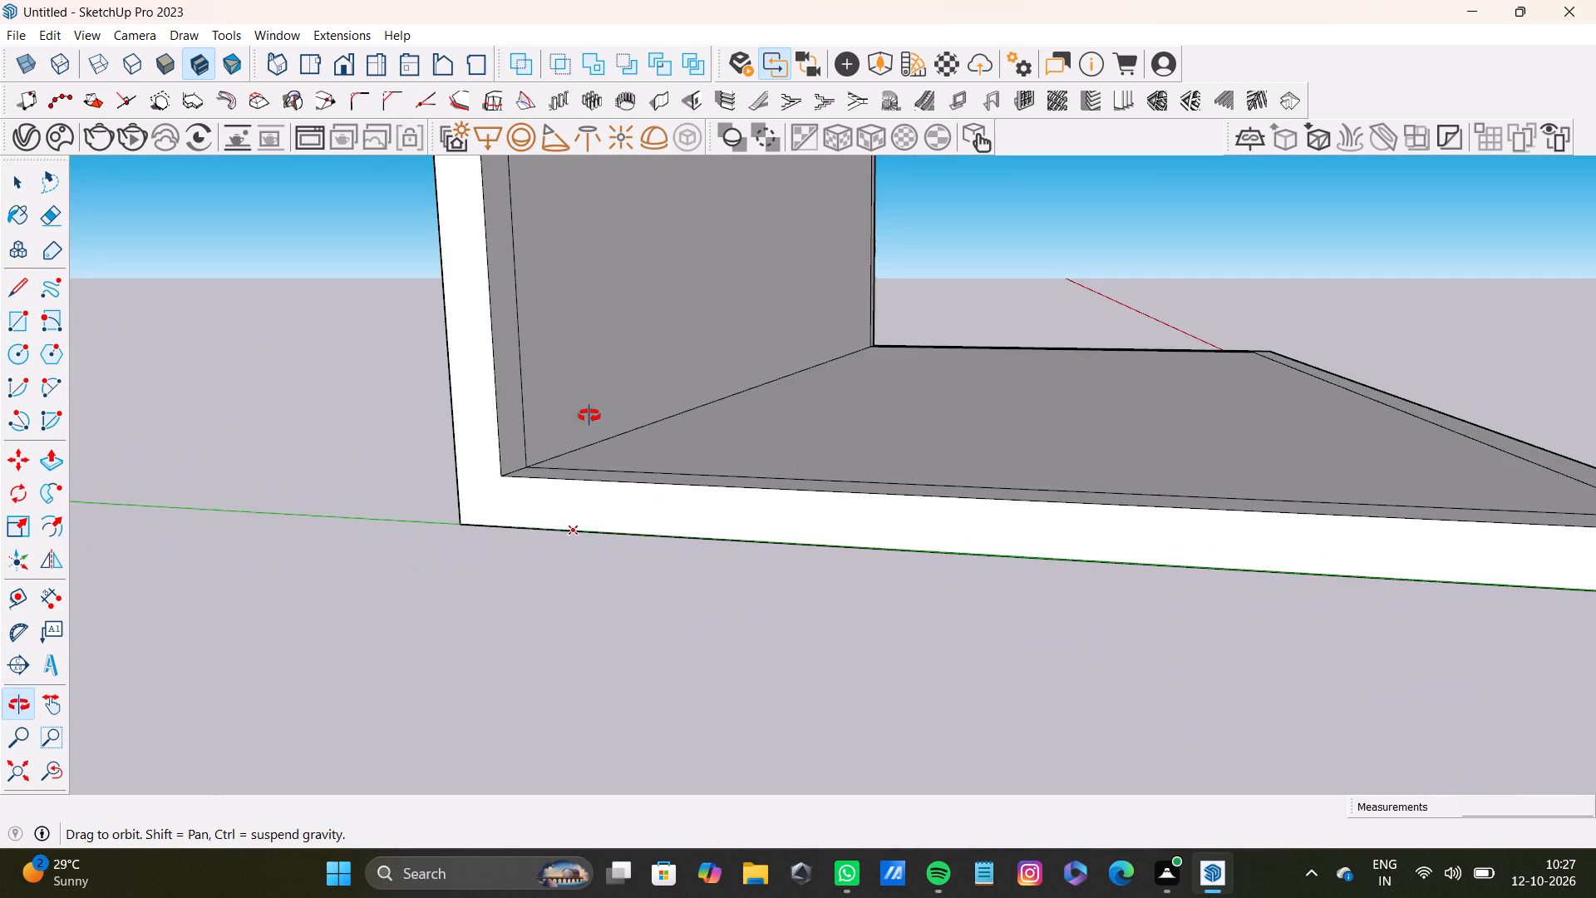
pyautogui.keyDown('shift'); pyautogui.moveTo(589, 416); pyautogui.dragTo(589, 418, button='middle'); pyautogui.keyUp('shift')
pyautogui.scroll(6, 492, 486)
pyautogui.click(509, 466)
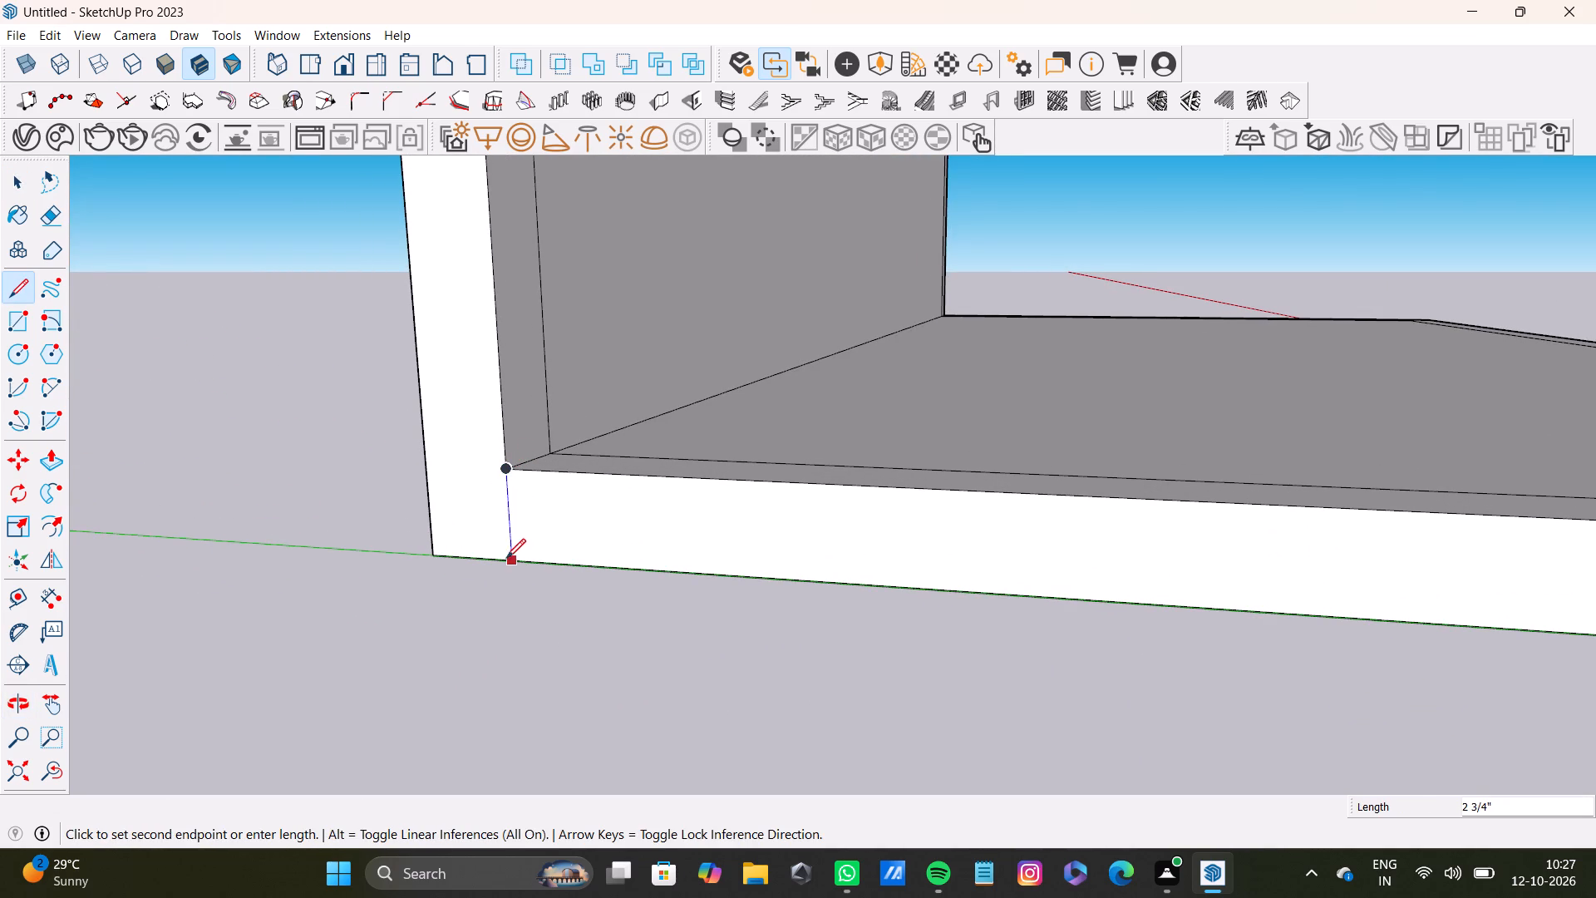
pyautogui.click(509, 560)
pyautogui.press('space')
# Place a guide line on the slab parallel to the back wall's base edge, offset about 2 13/16" from it.
pyautogui.scroll(-19, 519, 545)
pyautogui.moveTo(719, 546); pyautogui.dragTo(104, 573, button='middle')
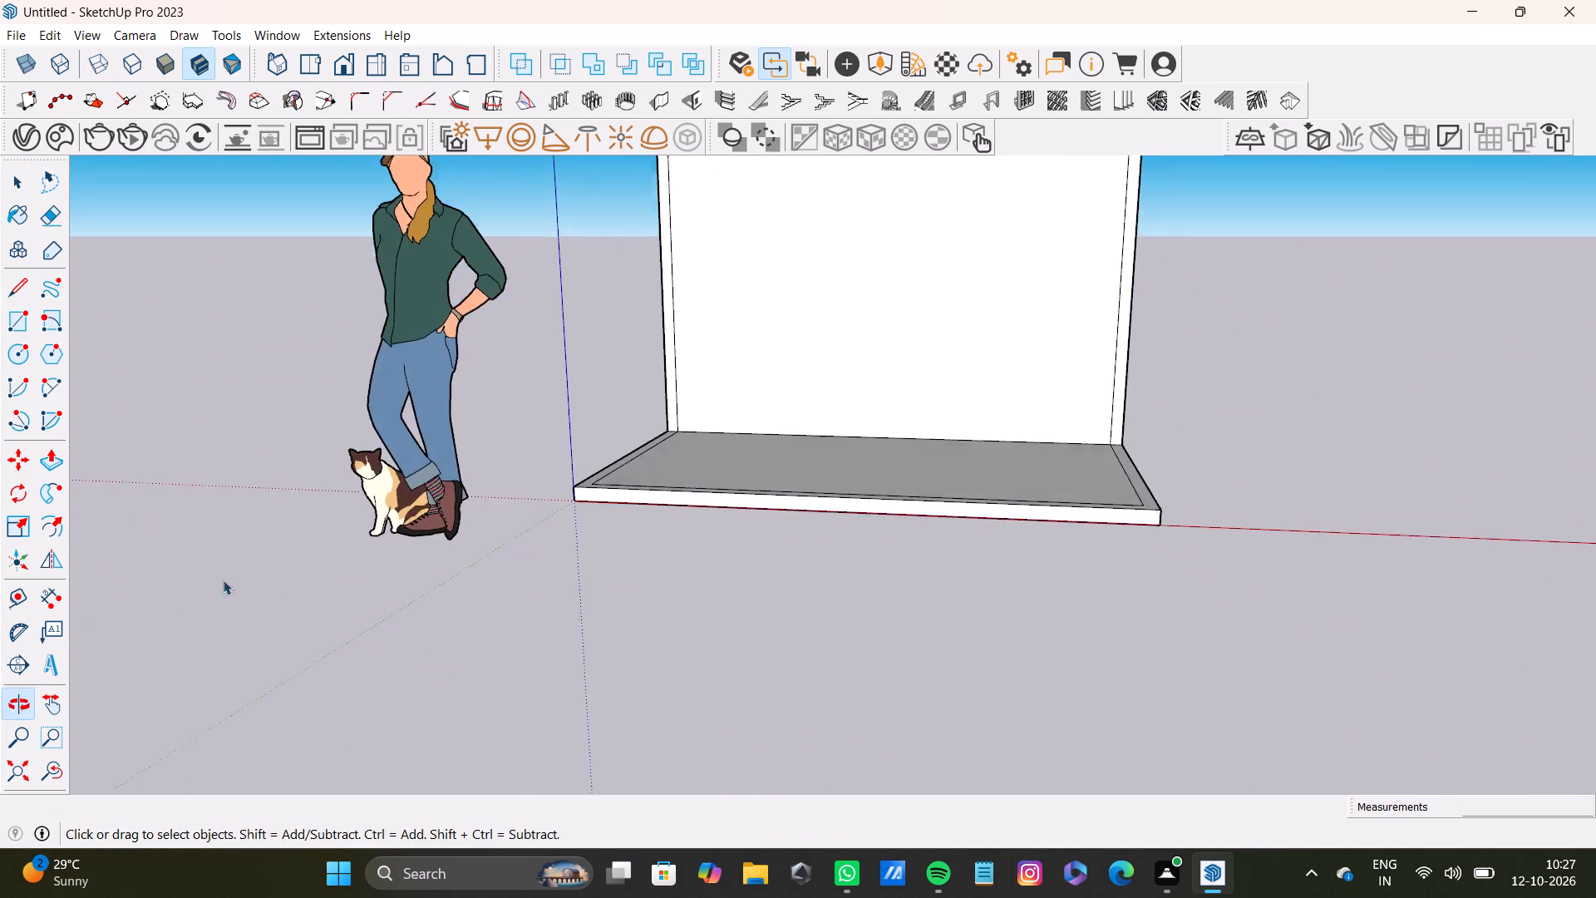
pyautogui.scroll(-5, 490, 586)
pyautogui.moveTo(814, 507); pyautogui.dragTo(765, 709, button='middle')
pyautogui.scroll(3, 855, 492)
pyautogui.scroll(-2, 834, 415)
pyautogui.keyDown('shift'); pyautogui.moveTo(822, 417); pyautogui.dragTo(788, 446, button='middle'); pyautogui.keyUp('shift')
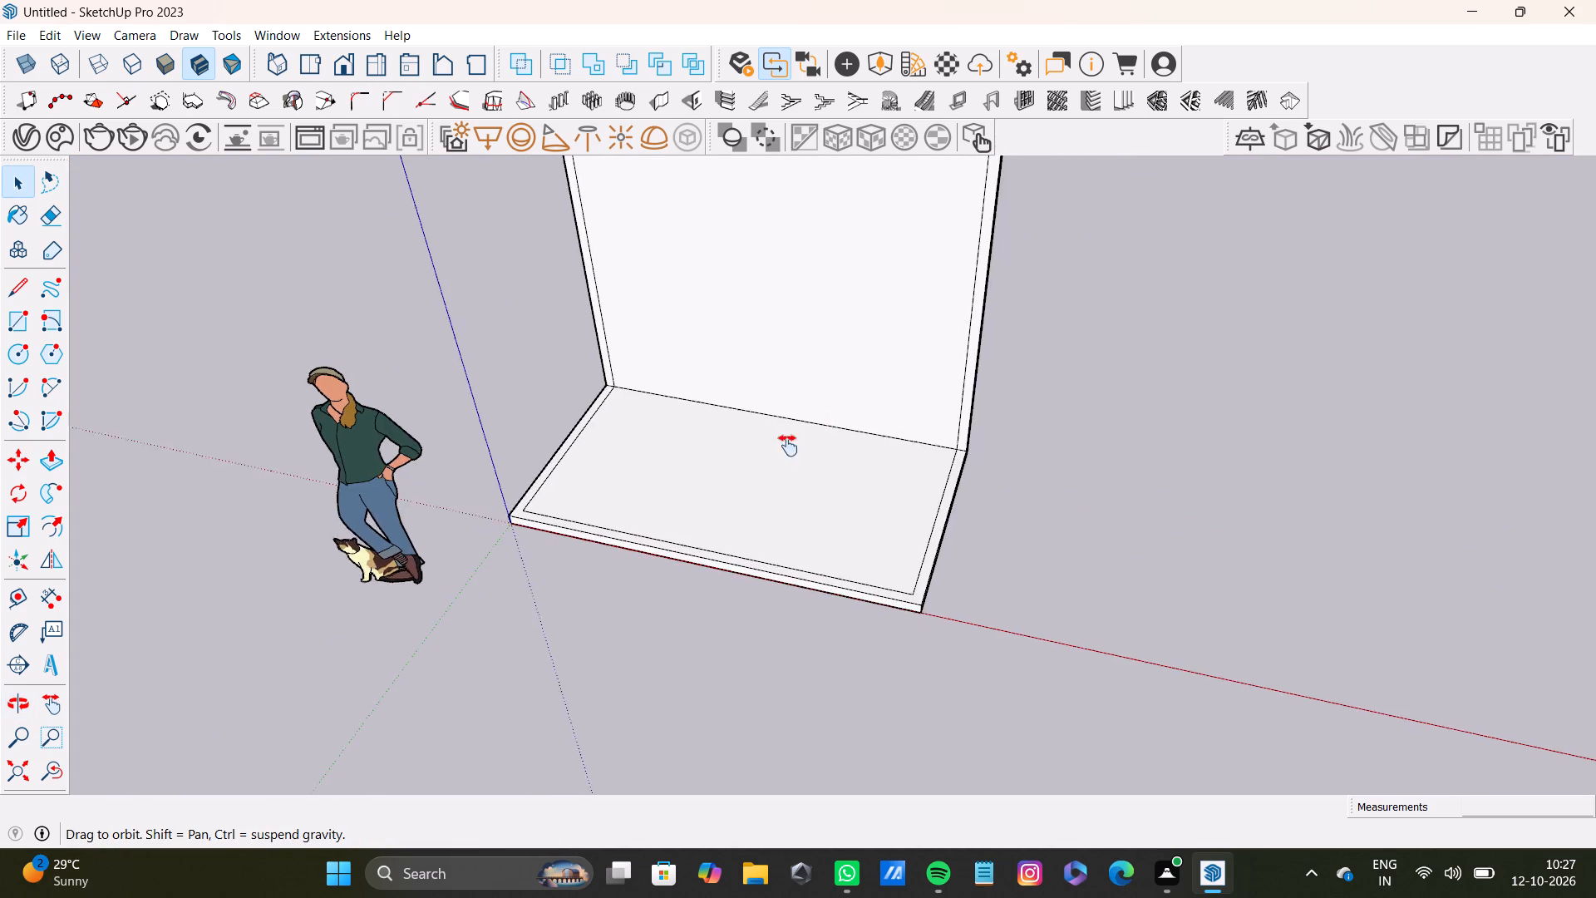
pyautogui.keyDown('shift'); pyautogui.moveTo(788, 446); pyautogui.dragTo(937, 486, button='middle'); pyautogui.keyUp('shift')
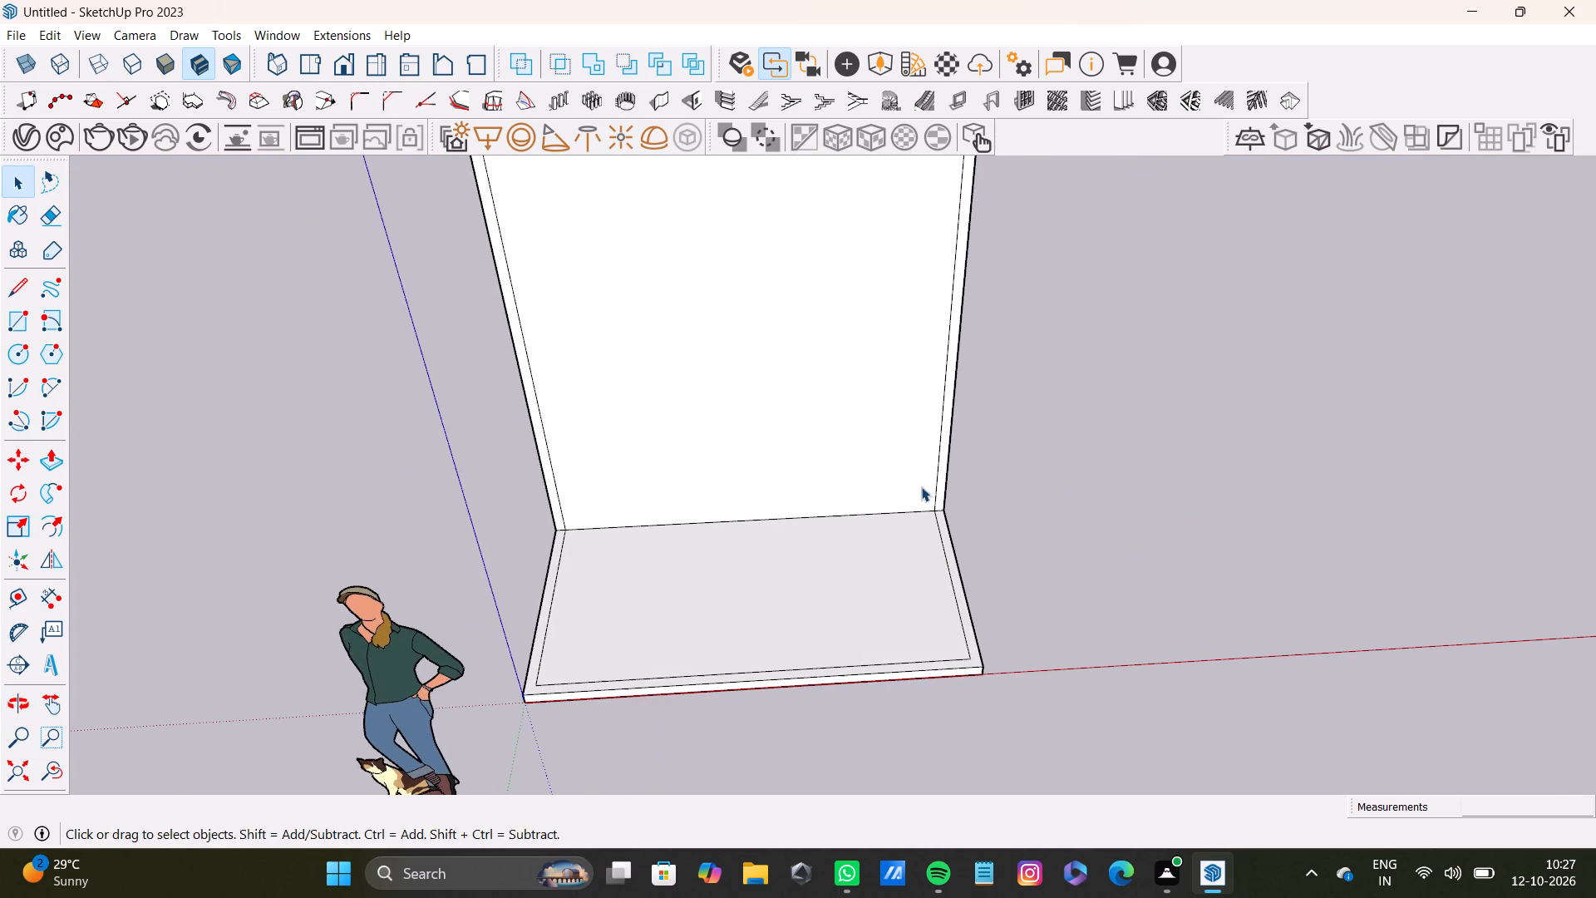
pyautogui.press('t')
pyautogui.scroll(14, 796, 496)
pyautogui.click(1004, 491)
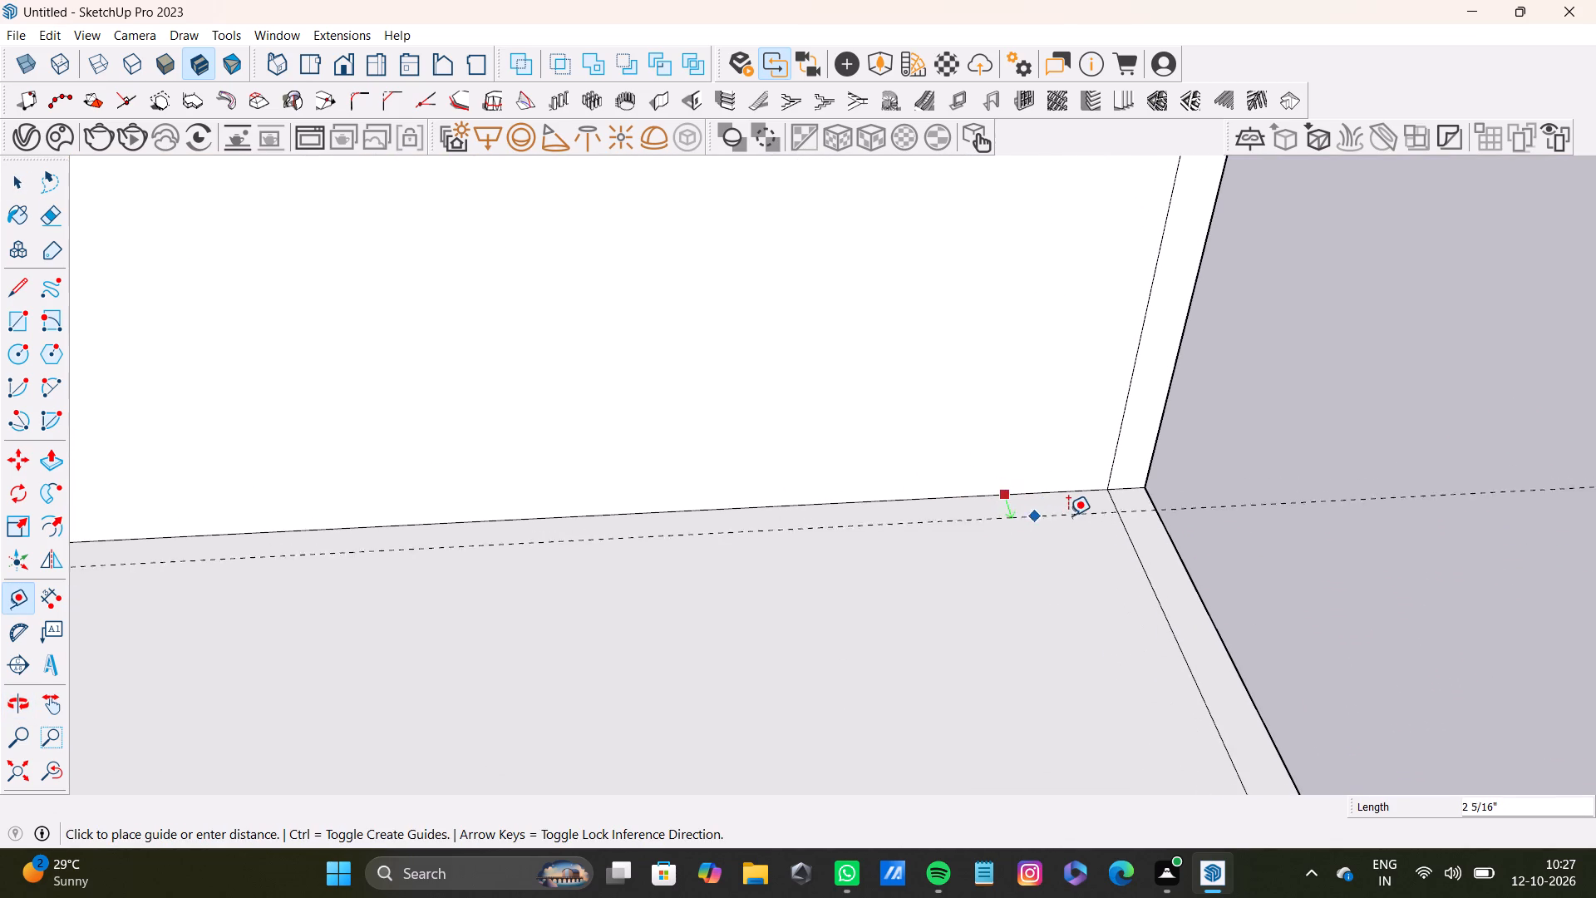
pyautogui.click(1086, 518)
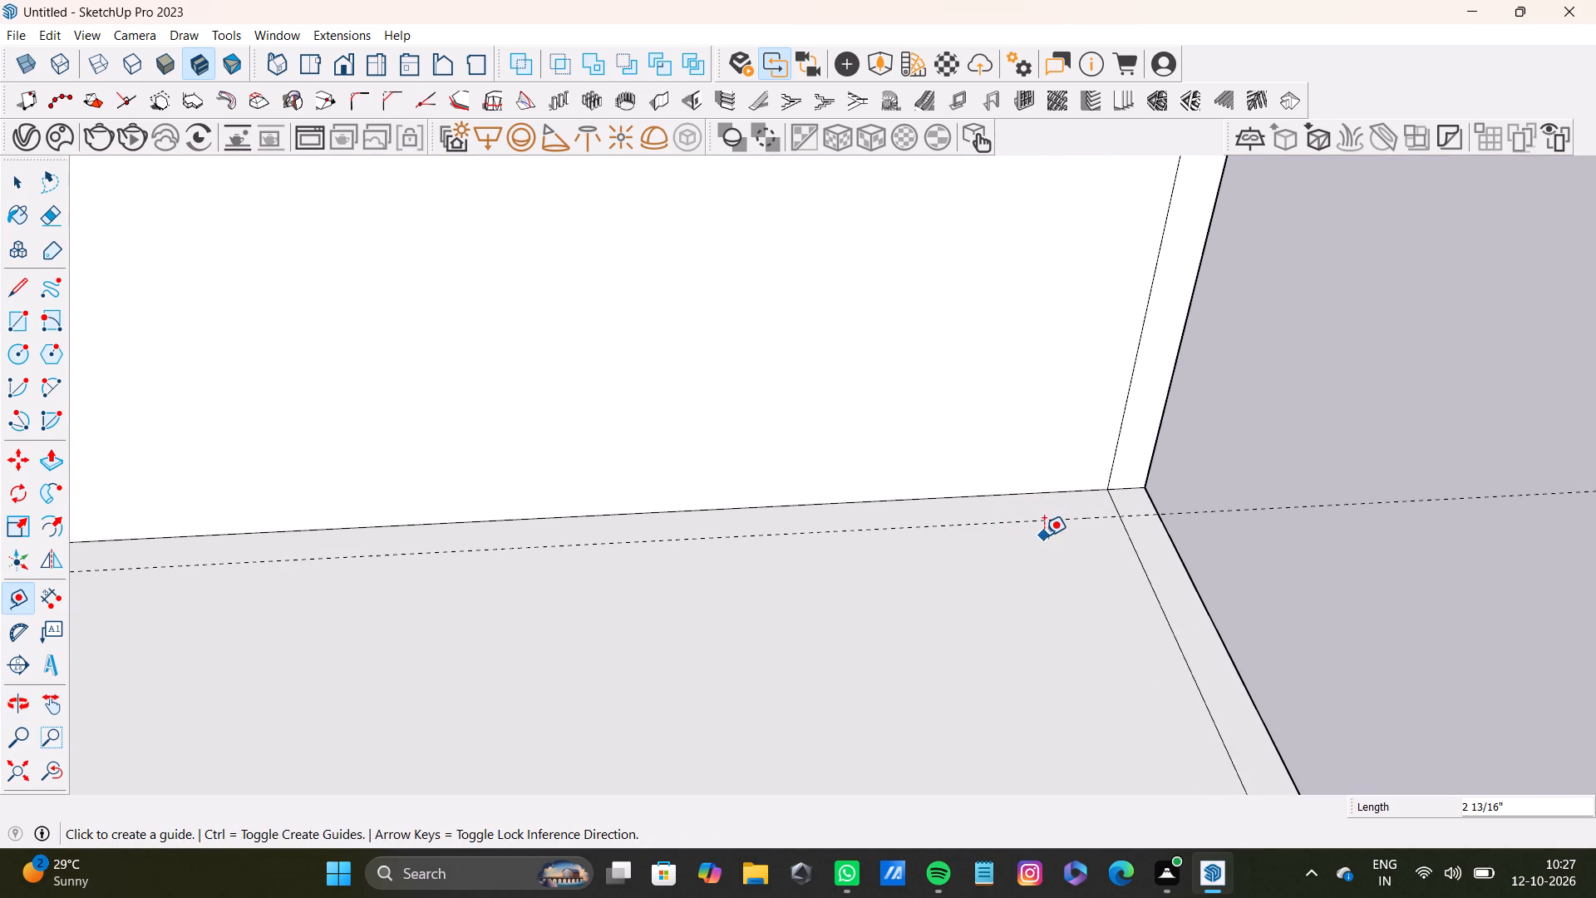
# Draw a line along the guide between the inner lines of the two side border strips.
pyautogui.press('l')
pyautogui.scroll(-9, 686, 573)
pyautogui.keyDown('shift'); pyautogui.moveTo(677, 590); pyautogui.dragTo(1072, 589, button='middle'); pyautogui.keyUp('shift')
pyautogui.scroll(7, 704, 604)
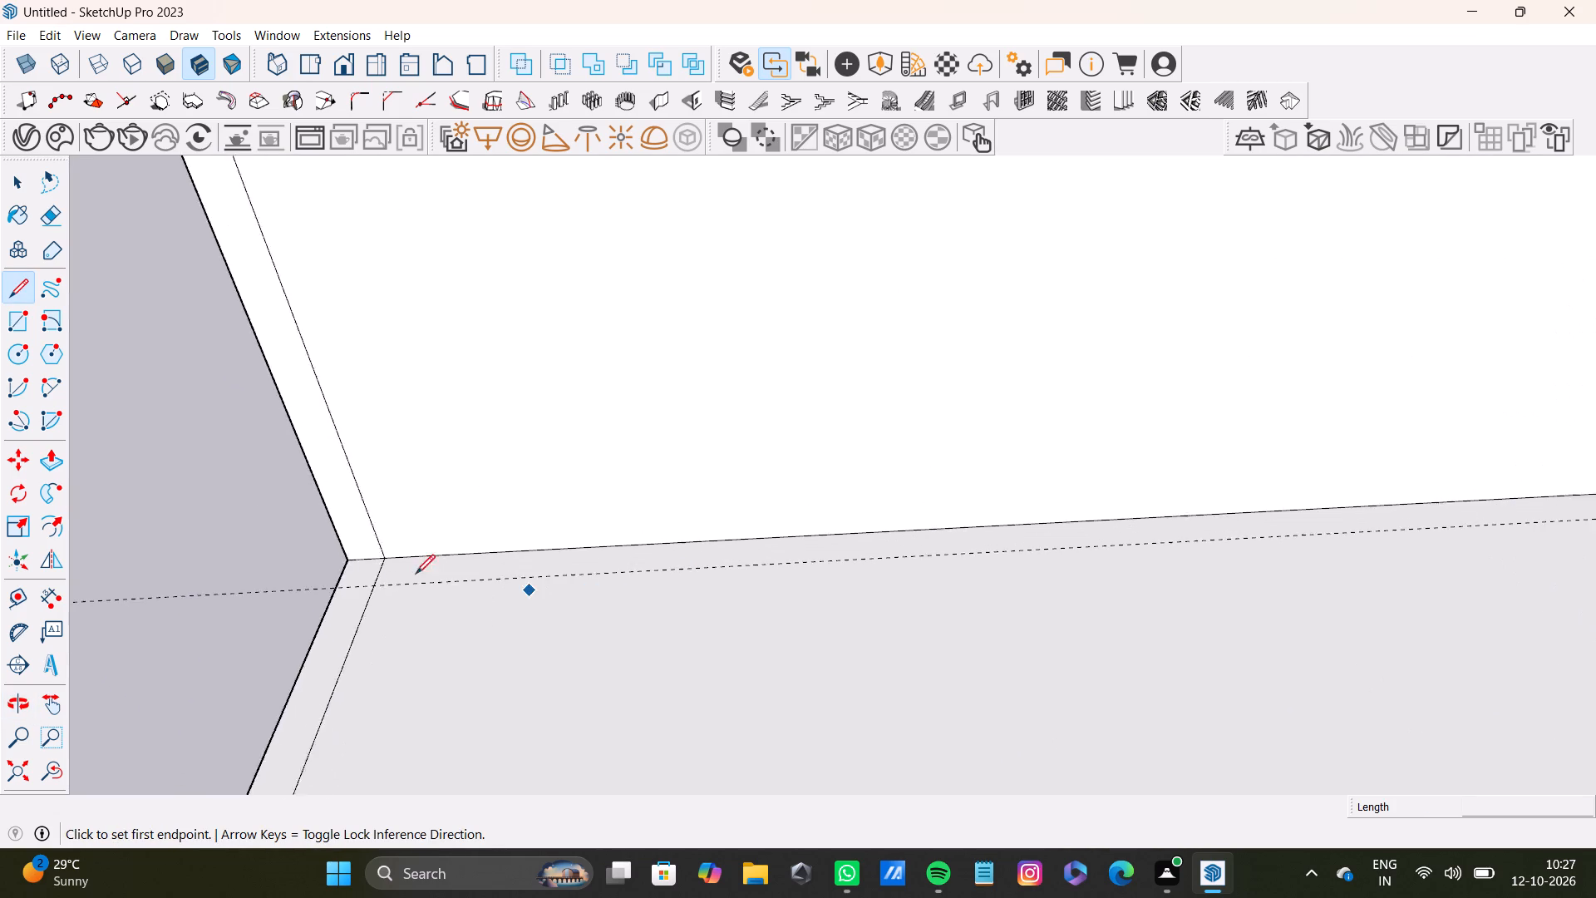
pyautogui.scroll(4, 416, 574)
pyautogui.click(328, 588)
pyautogui.scroll(-4, 1074, 558)
pyautogui.moveTo(1593, 515); pyautogui.dragTo(698, 519, button='middle')
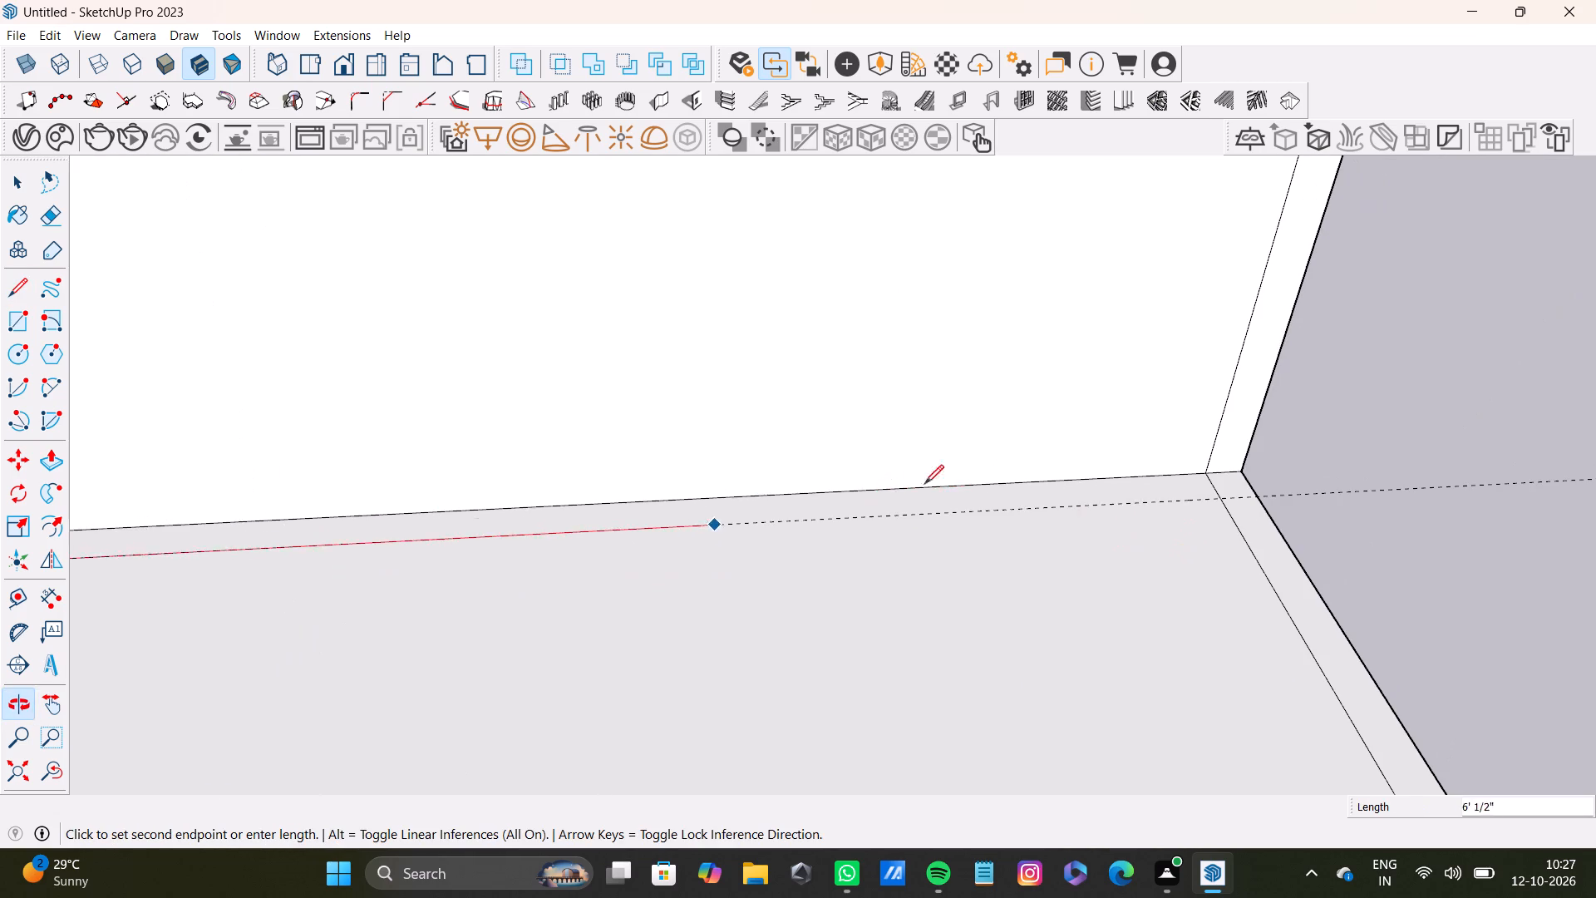
pyautogui.click(1229, 502)
pyautogui.press('space')
# Delete the two short side border line segments between the new line and the back wall's base.
pyautogui.scroll(7, 1219, 502)
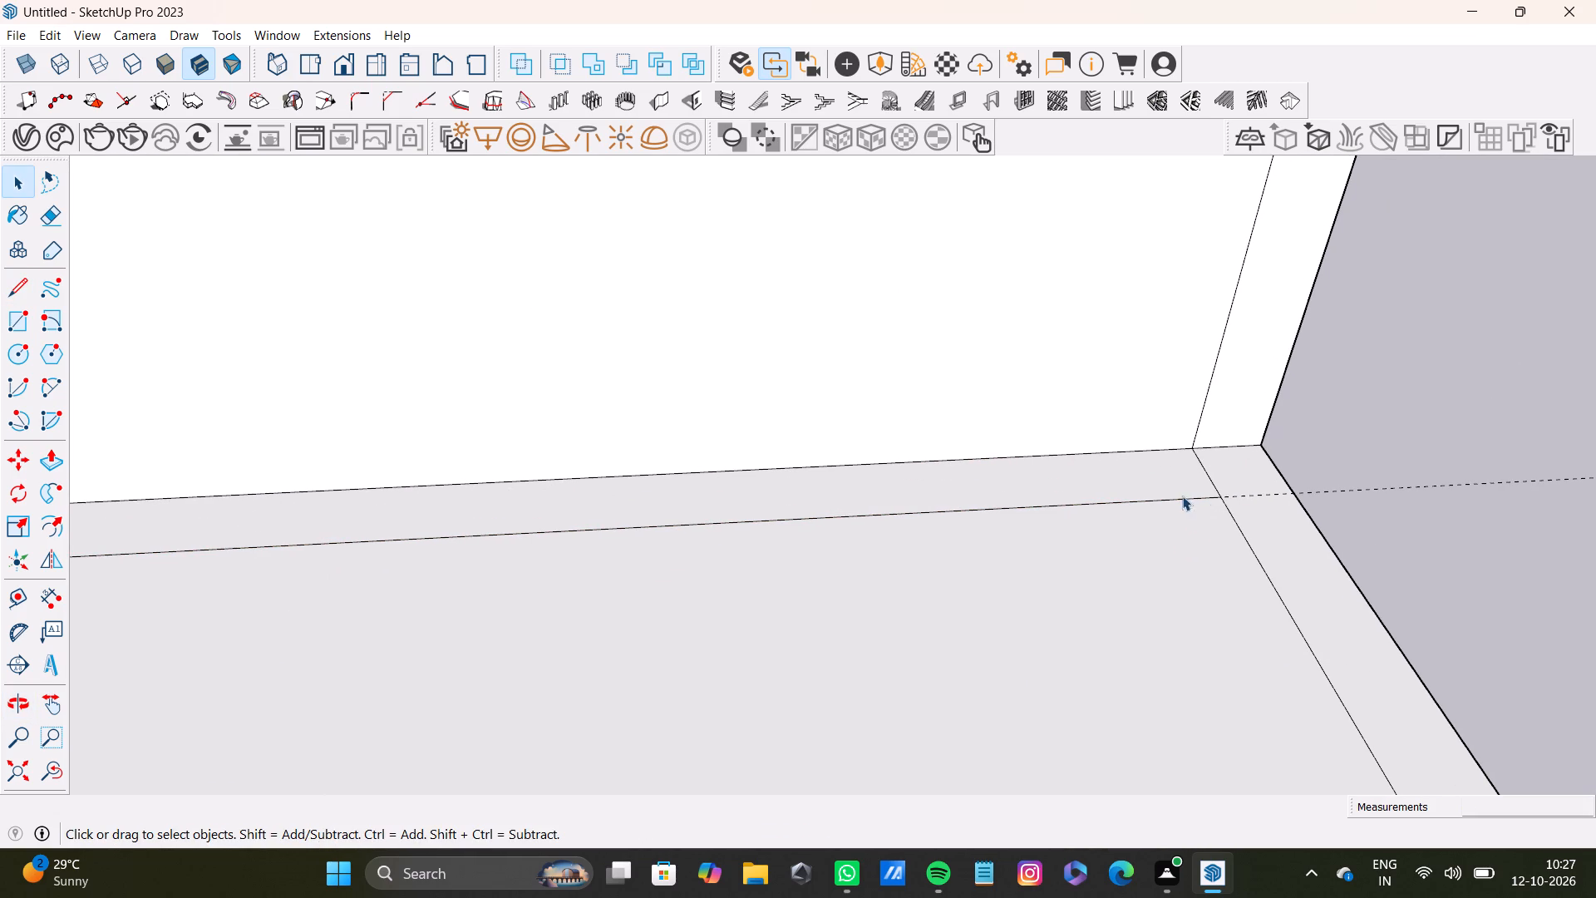
pyautogui.click(1216, 481)
pyautogui.click(1208, 487)
pyautogui.click(1213, 483)
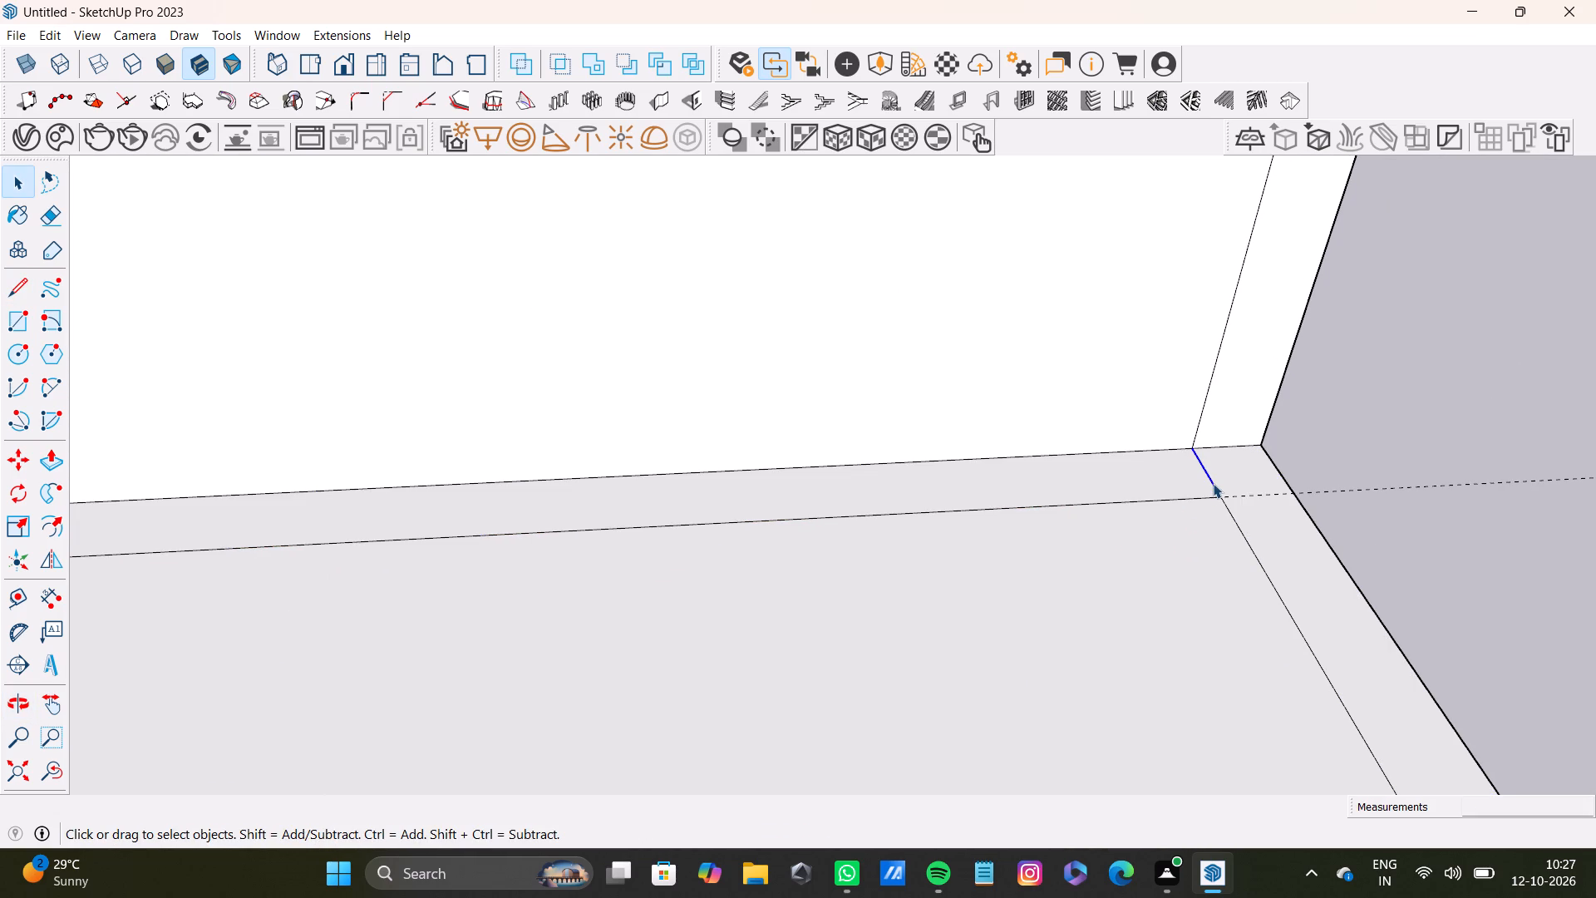
pyautogui.press('Delete')
pyautogui.scroll(-14, 1106, 543)
pyautogui.keyDown('shift'); pyautogui.moveTo(607, 525); pyautogui.dragTo(1217, 466, button='middle'); pyautogui.keyUp('shift')
pyautogui.scroll(6, 484, 469)
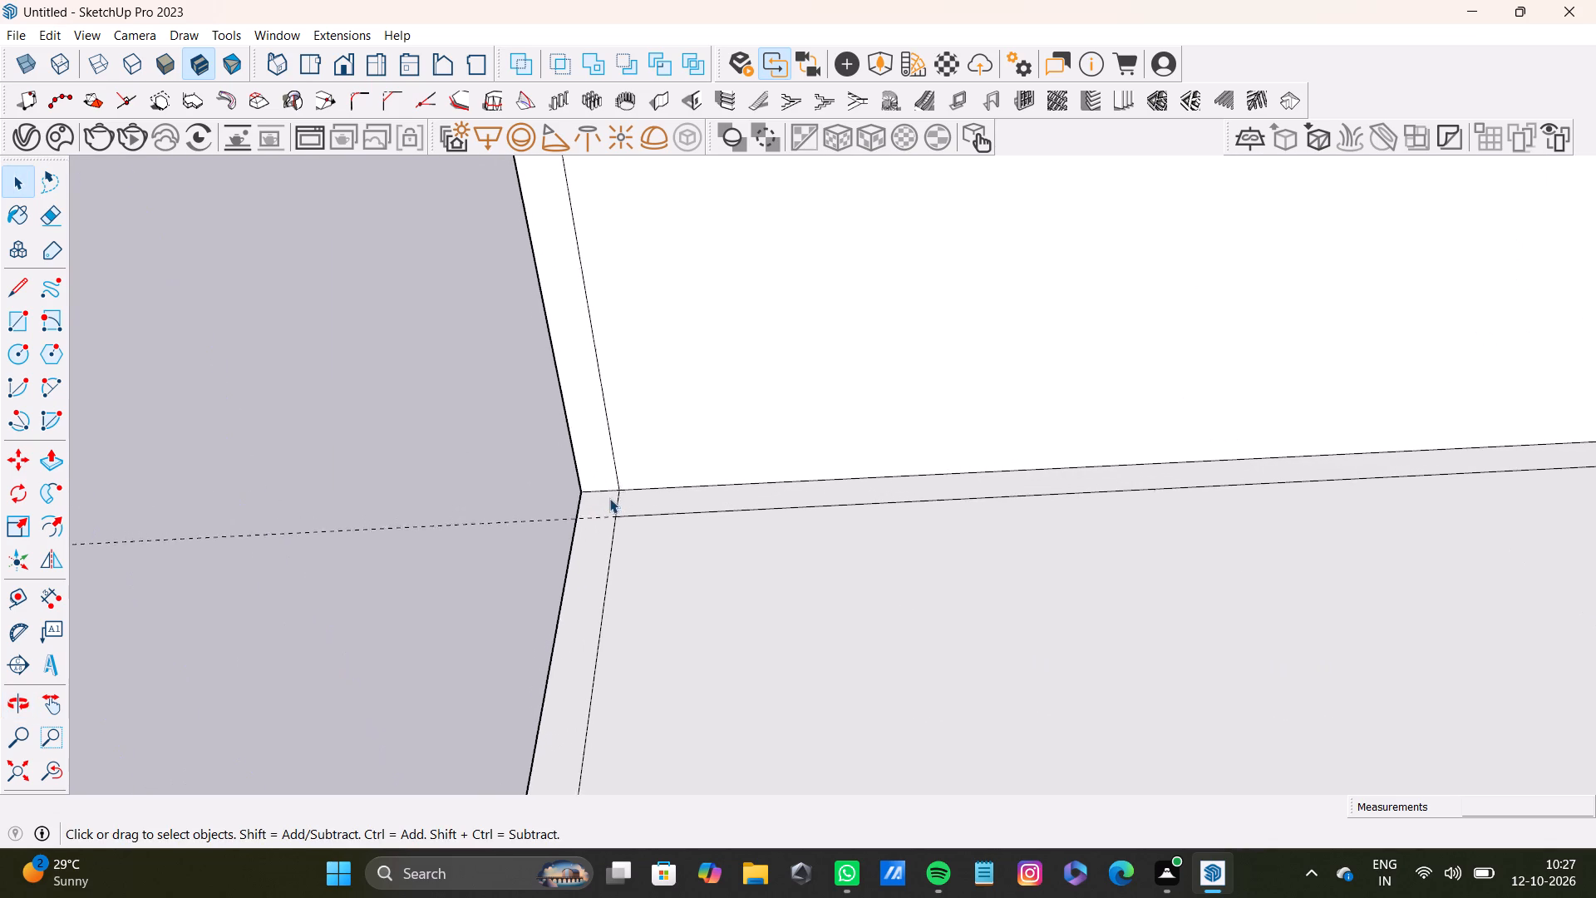
pyautogui.scroll(8, 609, 498)
pyautogui.click(624, 524)
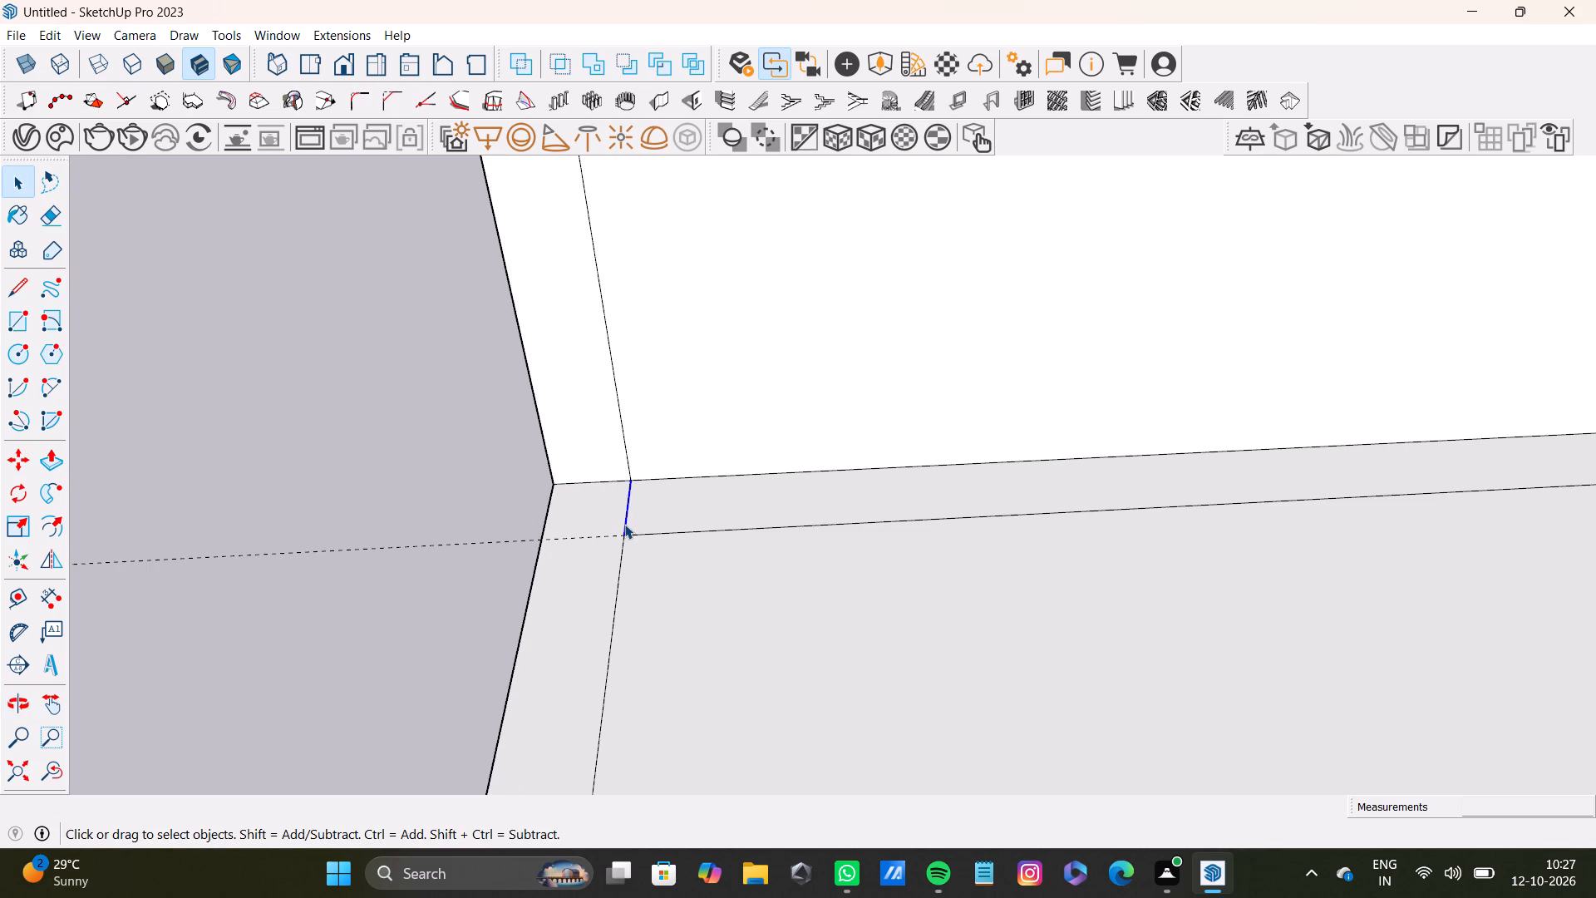
pyautogui.press('Delete')
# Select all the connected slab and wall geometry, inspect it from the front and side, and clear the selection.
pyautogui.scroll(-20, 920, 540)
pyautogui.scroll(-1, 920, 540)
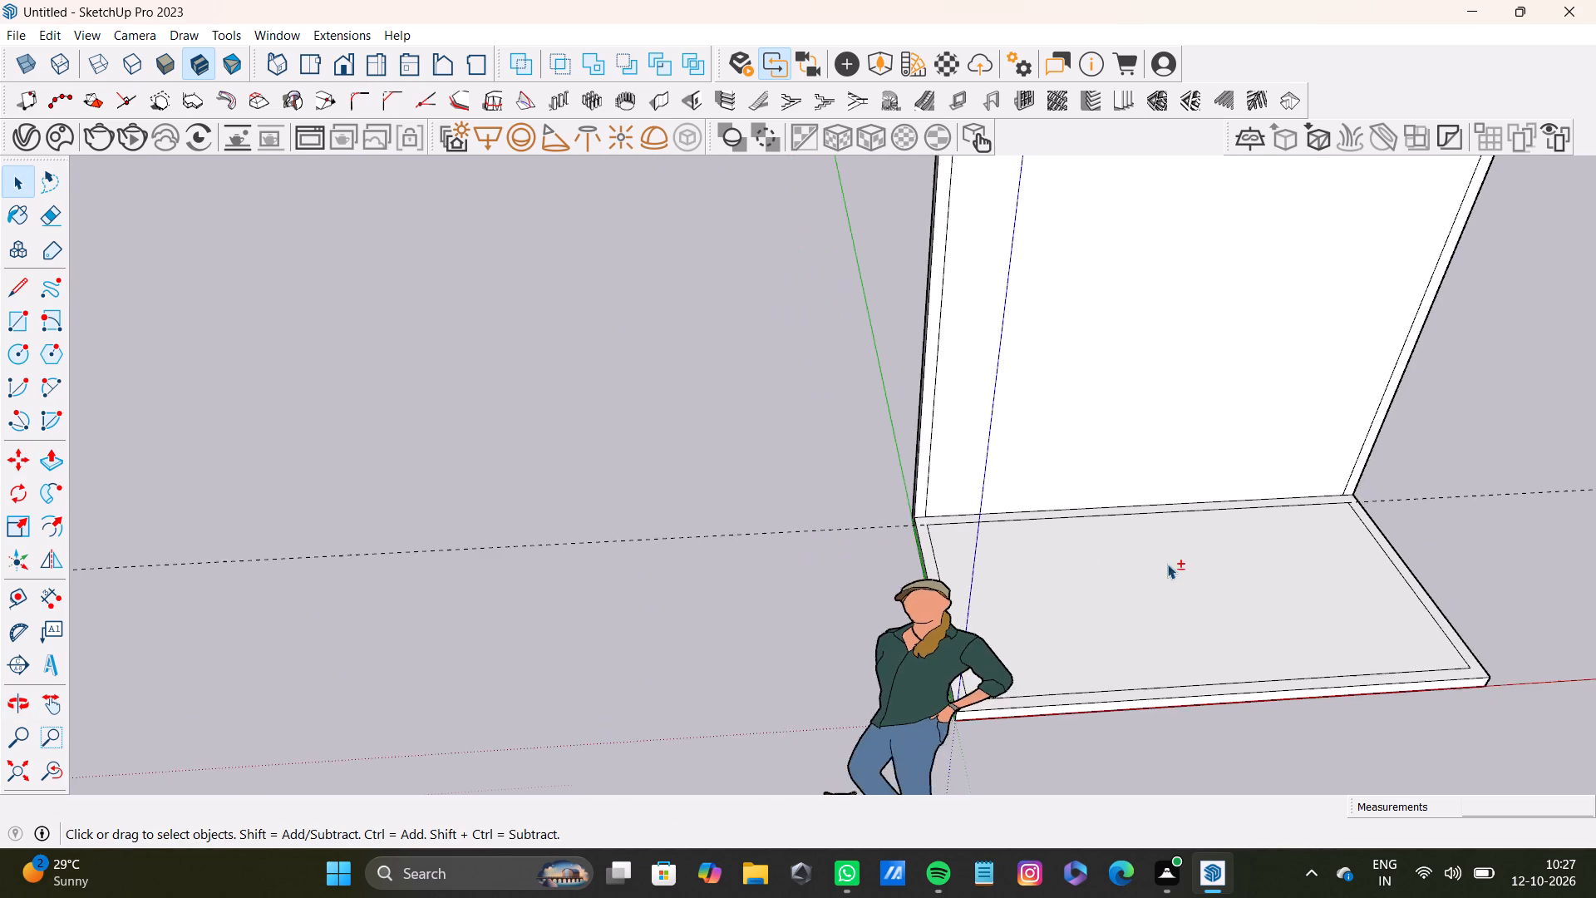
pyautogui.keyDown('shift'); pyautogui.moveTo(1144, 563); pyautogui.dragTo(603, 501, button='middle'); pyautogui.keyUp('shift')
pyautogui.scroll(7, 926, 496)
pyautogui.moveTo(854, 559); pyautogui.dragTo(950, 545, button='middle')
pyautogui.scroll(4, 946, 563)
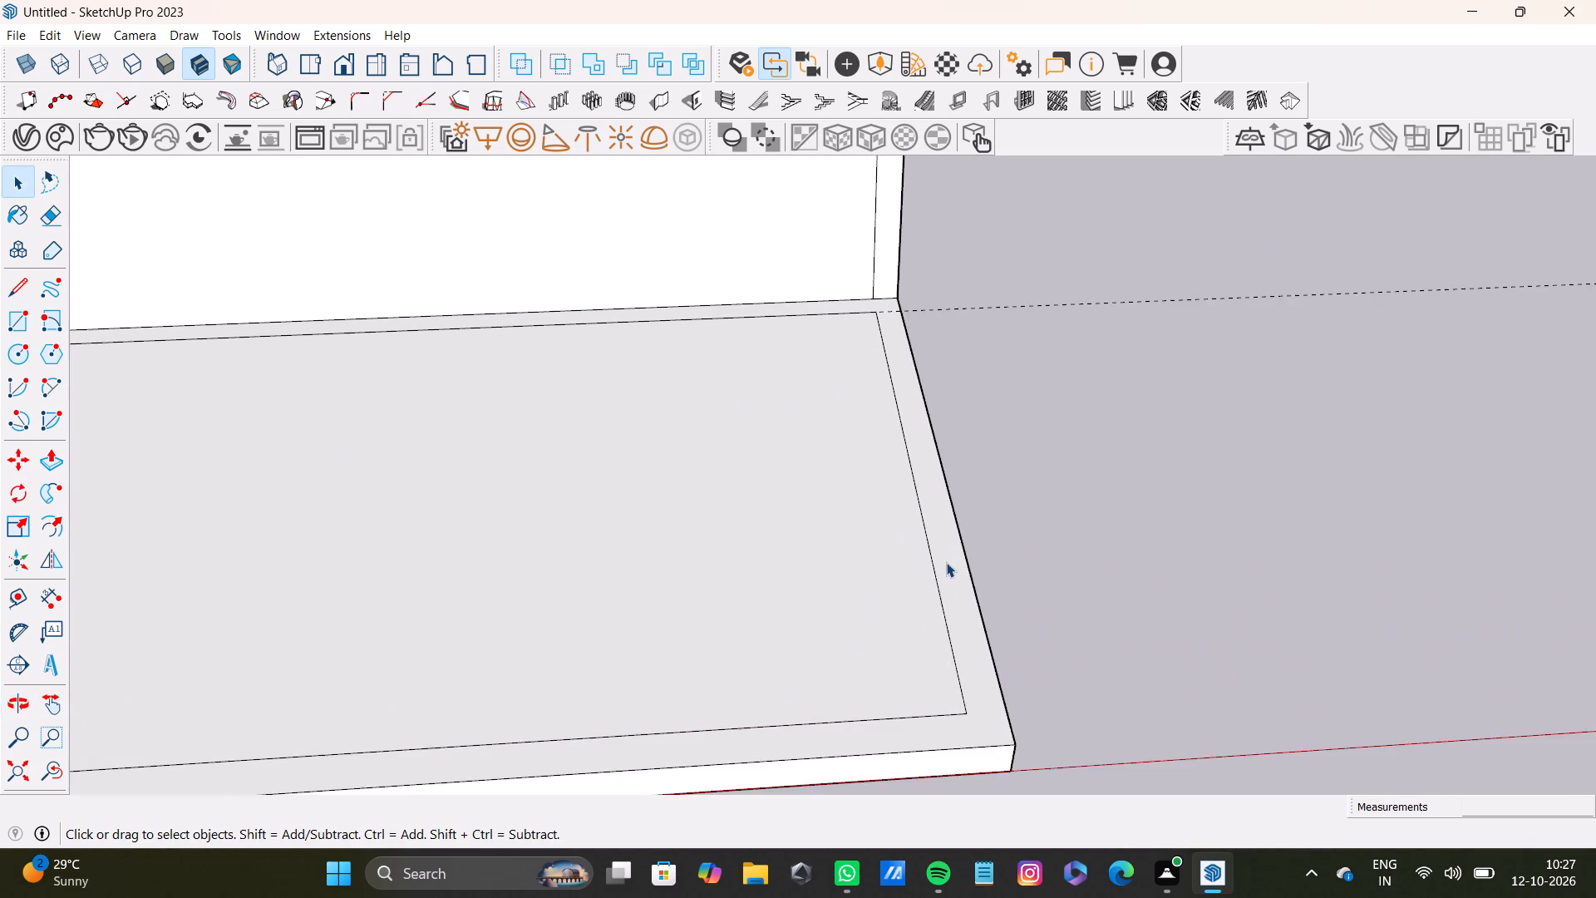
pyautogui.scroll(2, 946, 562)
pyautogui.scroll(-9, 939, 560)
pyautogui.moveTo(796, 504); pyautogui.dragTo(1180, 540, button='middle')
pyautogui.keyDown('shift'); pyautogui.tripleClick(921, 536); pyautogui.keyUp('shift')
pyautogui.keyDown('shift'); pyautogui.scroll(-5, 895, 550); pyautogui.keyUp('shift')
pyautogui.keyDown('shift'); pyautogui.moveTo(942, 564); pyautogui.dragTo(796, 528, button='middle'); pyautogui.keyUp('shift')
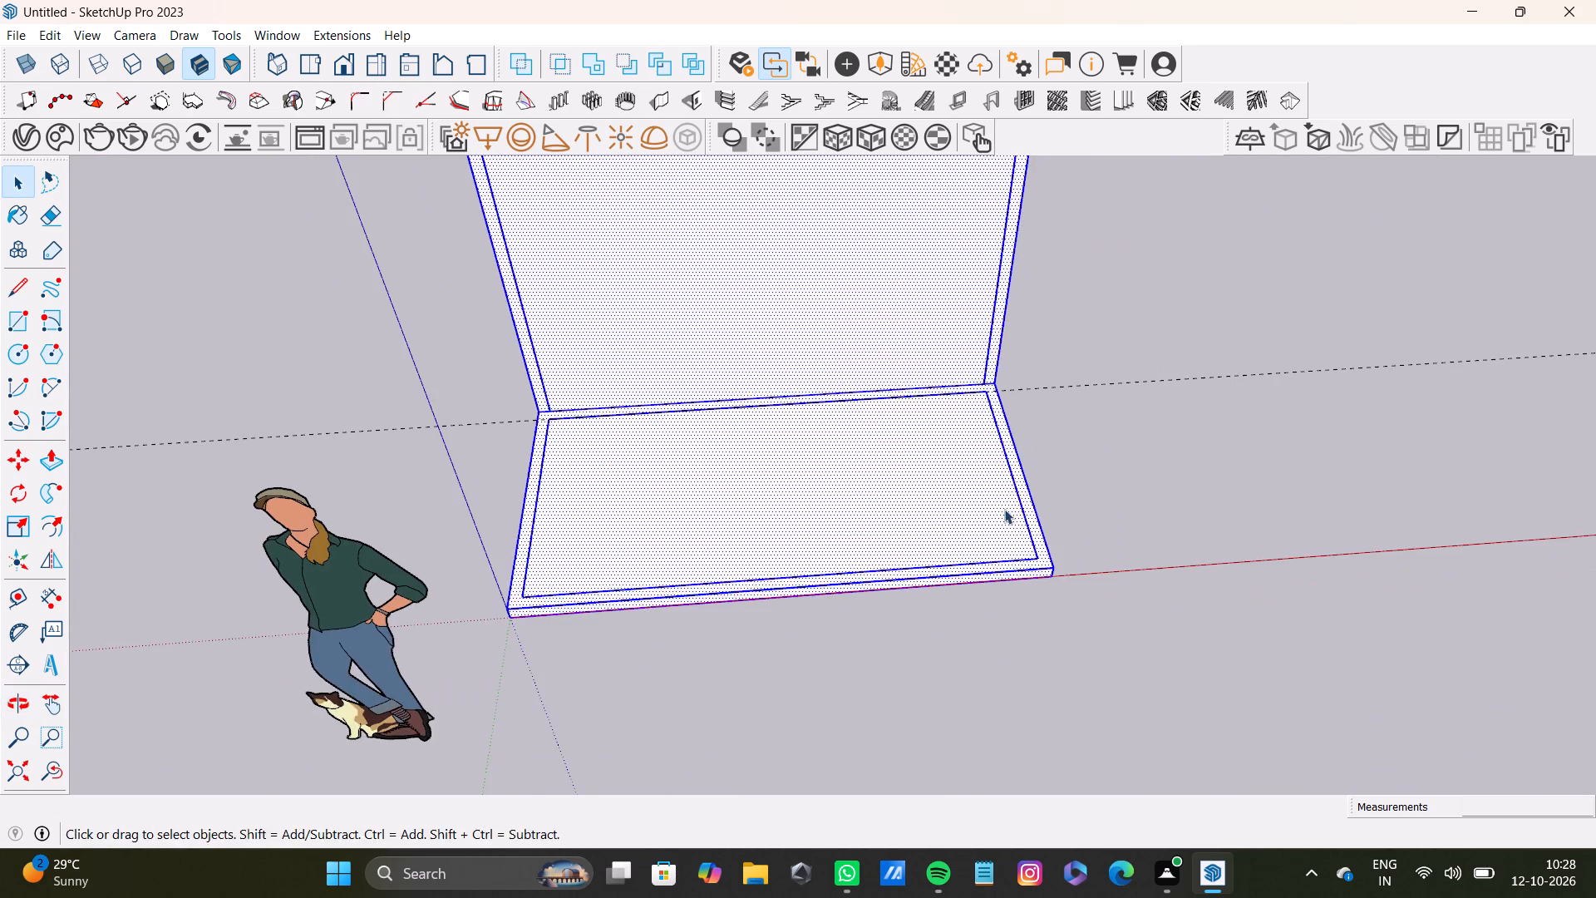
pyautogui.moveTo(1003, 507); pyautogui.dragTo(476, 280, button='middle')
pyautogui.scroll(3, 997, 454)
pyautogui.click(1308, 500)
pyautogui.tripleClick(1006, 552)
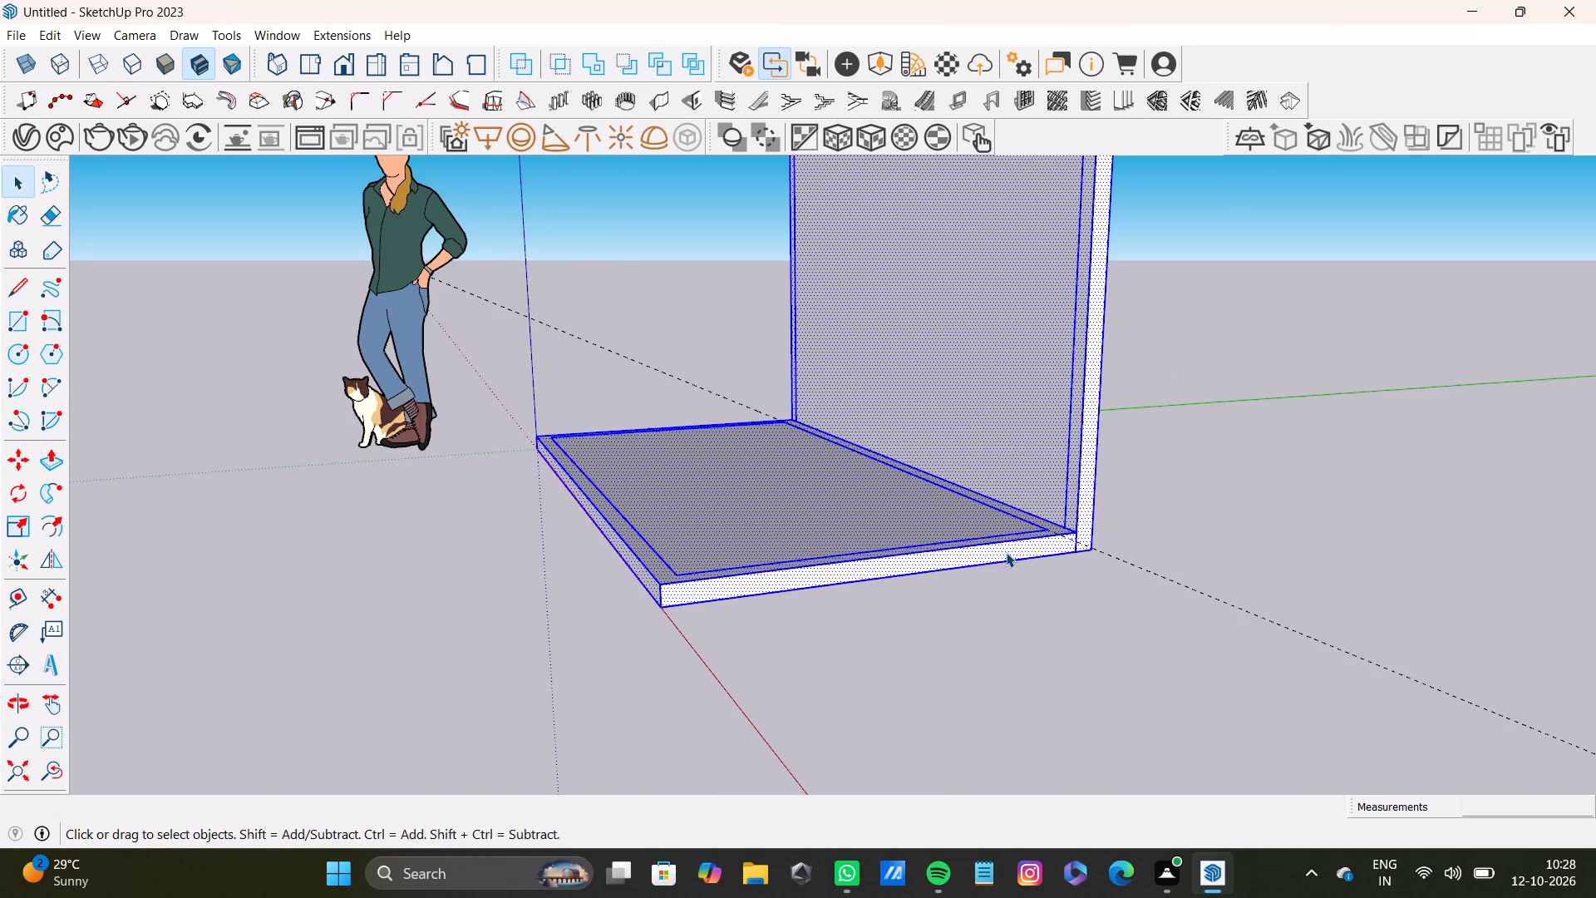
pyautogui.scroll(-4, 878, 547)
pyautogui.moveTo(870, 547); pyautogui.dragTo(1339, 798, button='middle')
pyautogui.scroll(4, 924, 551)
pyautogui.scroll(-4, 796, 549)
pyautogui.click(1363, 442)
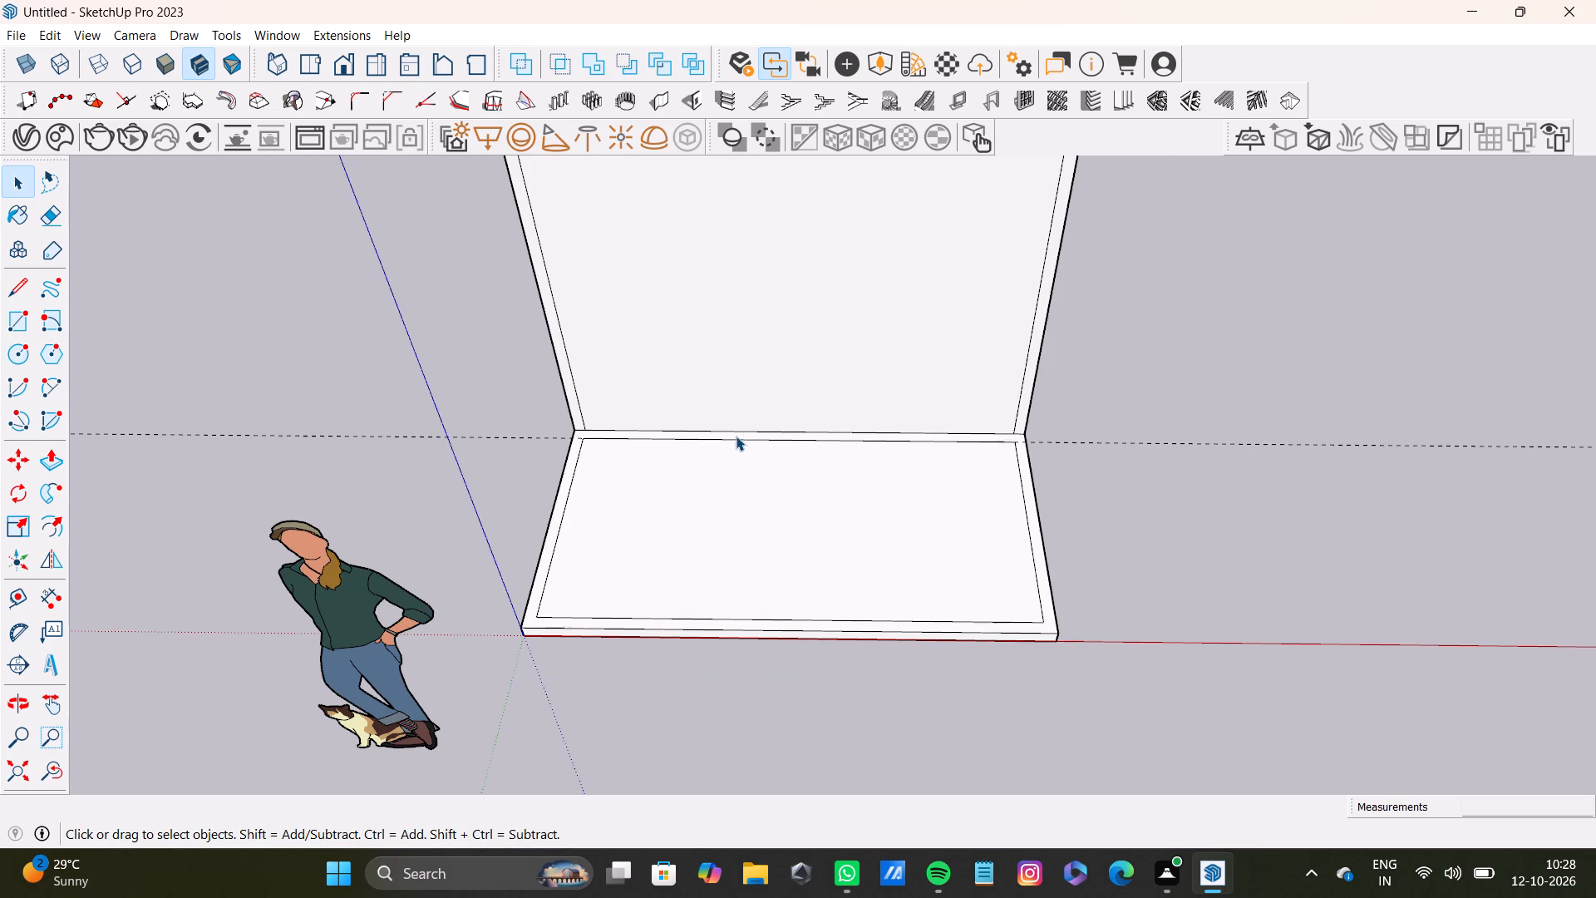
# Select the floor slab's top, border, front and side faces with their edges, and make them a group separate from the wall.
pyautogui.keyDown('shift'); pyautogui.doubleClick(751, 490); pyautogui.keyUp('shift')
pyautogui.keyDown('shift'); pyautogui.scroll(4, 549, 581); pyautogui.keyUp('shift')
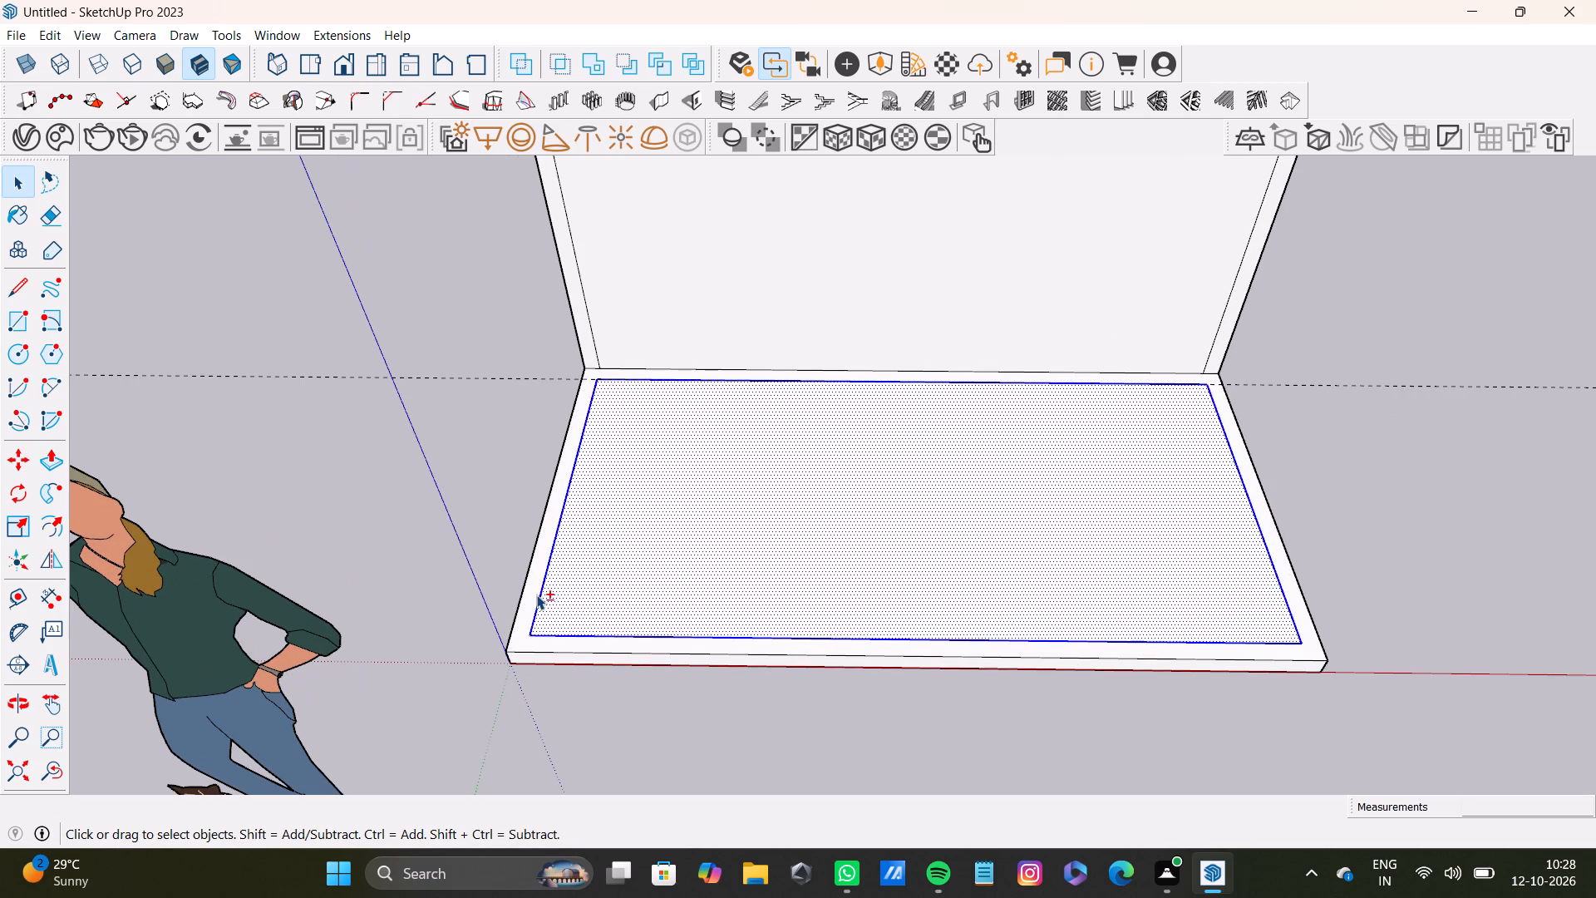
pyautogui.keyDown('shift'); pyautogui.doubleClick(536, 595); pyautogui.keyUp('shift')
pyautogui.keyDown('shift'); pyautogui.scroll(-3, 563, 627); pyautogui.keyUp('shift')
pyautogui.keyDown('shift'); pyautogui.moveTo(593, 634); pyautogui.dragTo(610, 466, button='middle'); pyautogui.keyUp('shift')
pyautogui.keyDown('shift'); pyautogui.scroll(4, 562, 515); pyautogui.keyUp('shift')
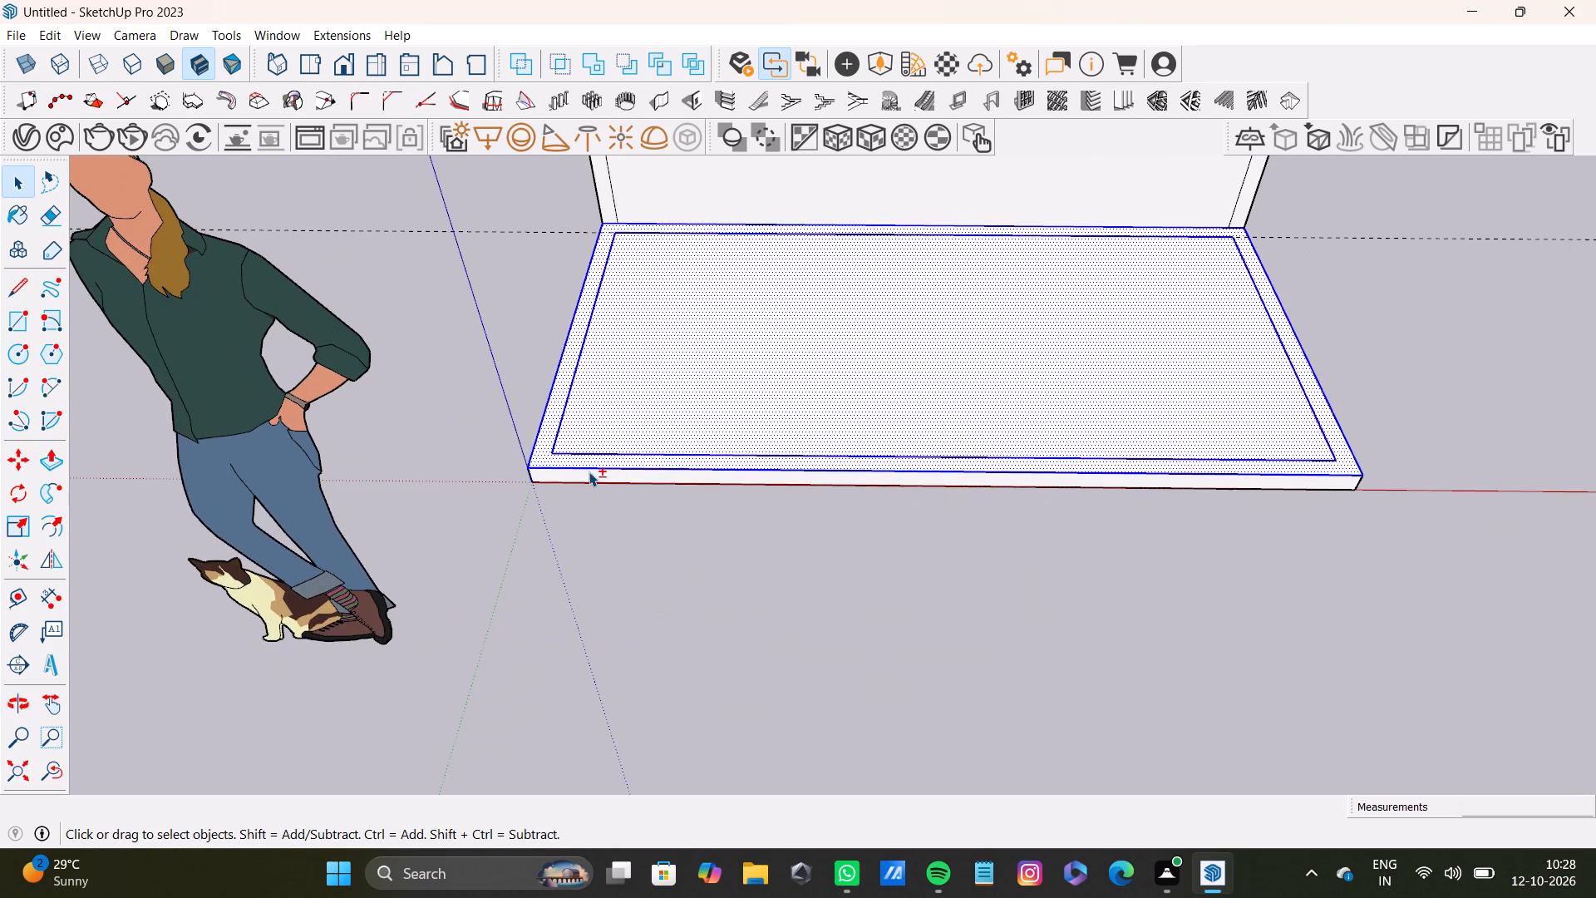
pyautogui.keyDown('shift'); pyautogui.doubleClick(589, 473); pyautogui.keyUp('shift')
pyautogui.moveTo(1595, 501); pyautogui.dragTo(1011, 389, button='middle')
pyautogui.keyDown('shift'); pyautogui.scroll(3, 1260, 669); pyautogui.keyUp('shift')
pyautogui.keyDown('shift'); pyautogui.moveTo(1240, 614); pyautogui.dragTo(1240, 532, button='middle'); pyautogui.keyUp('shift')
pyautogui.keyDown('shift'); pyautogui.doubleClick(1229, 576); pyautogui.keyUp('shift')
pyautogui.keyDown('shift'); pyautogui.moveTo(922, 591); pyautogui.dragTo(1524, 659, button='middle'); pyautogui.keyUp('shift')
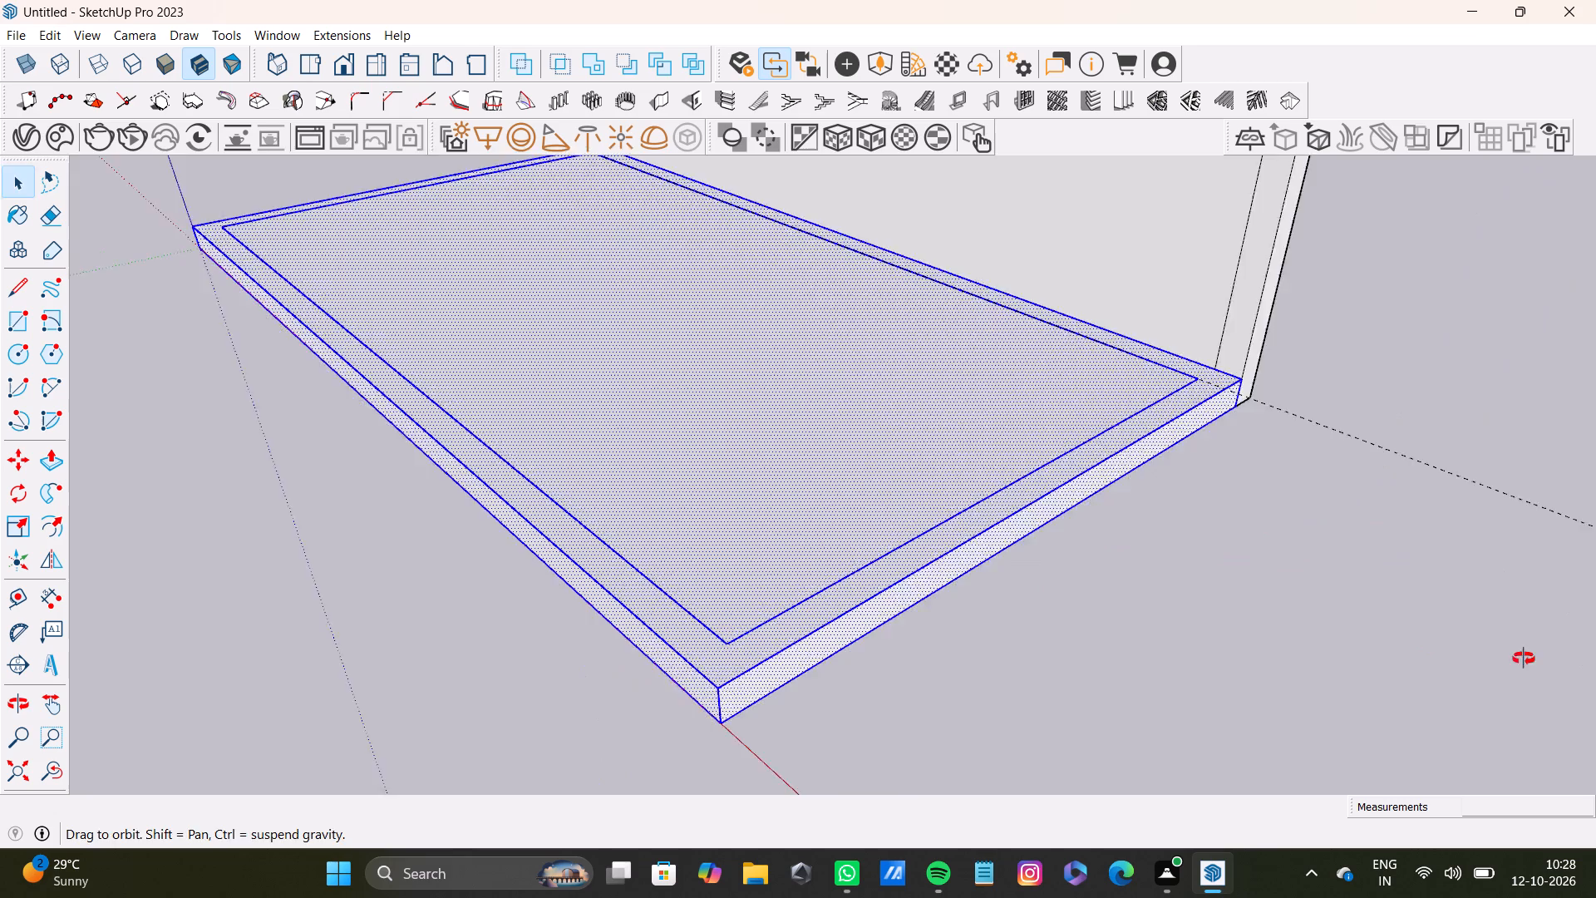
pyautogui.keyDown('shift'); pyautogui.moveTo(1524, 659); pyautogui.dragTo(1595, 654, button='middle'); pyautogui.keyUp('shift')
pyautogui.moveTo(785, 539); pyautogui.dragTo(1047, 531, button='middle')
pyautogui.scroll(-13, 1000, 558)
pyautogui.moveTo(919, 604); pyautogui.dragTo(968, 339, button='middle')
pyautogui.scroll(3, 816, 433)
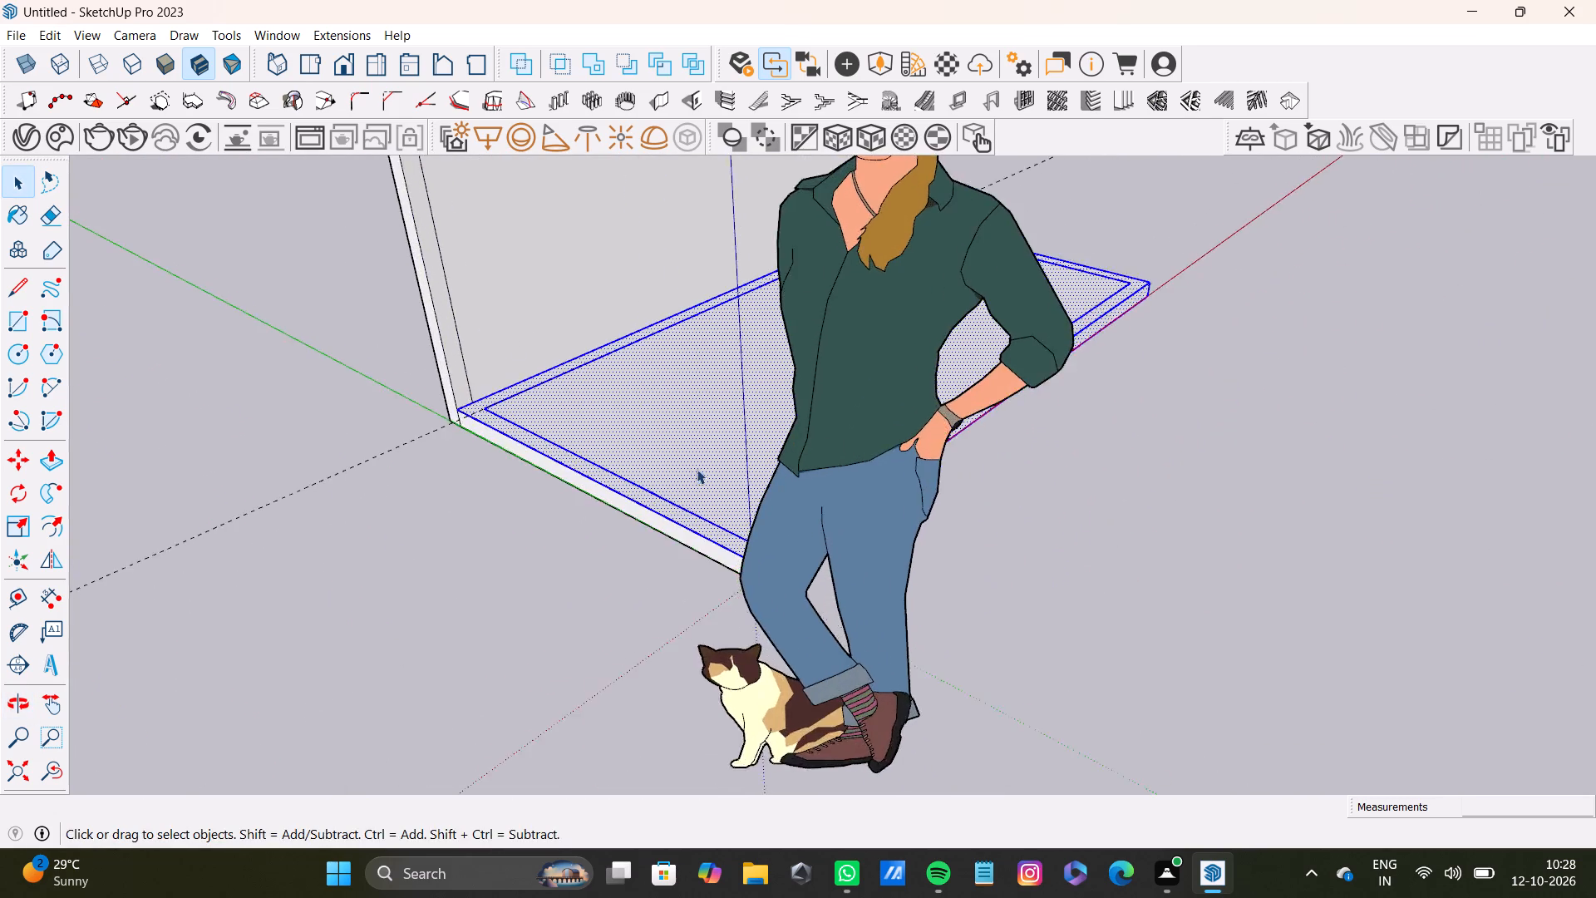
pyautogui.scroll(3, 697, 469)
pyautogui.moveTo(692, 471); pyautogui.dragTo(926, 368, button='middle')
pyautogui.keyDown('shift'); pyautogui.scroll(3, 1017, 536); pyautogui.keyUp('shift')
pyautogui.keyDown('shift'); pyautogui.doubleClick(1036, 410); pyautogui.keyUp('shift')
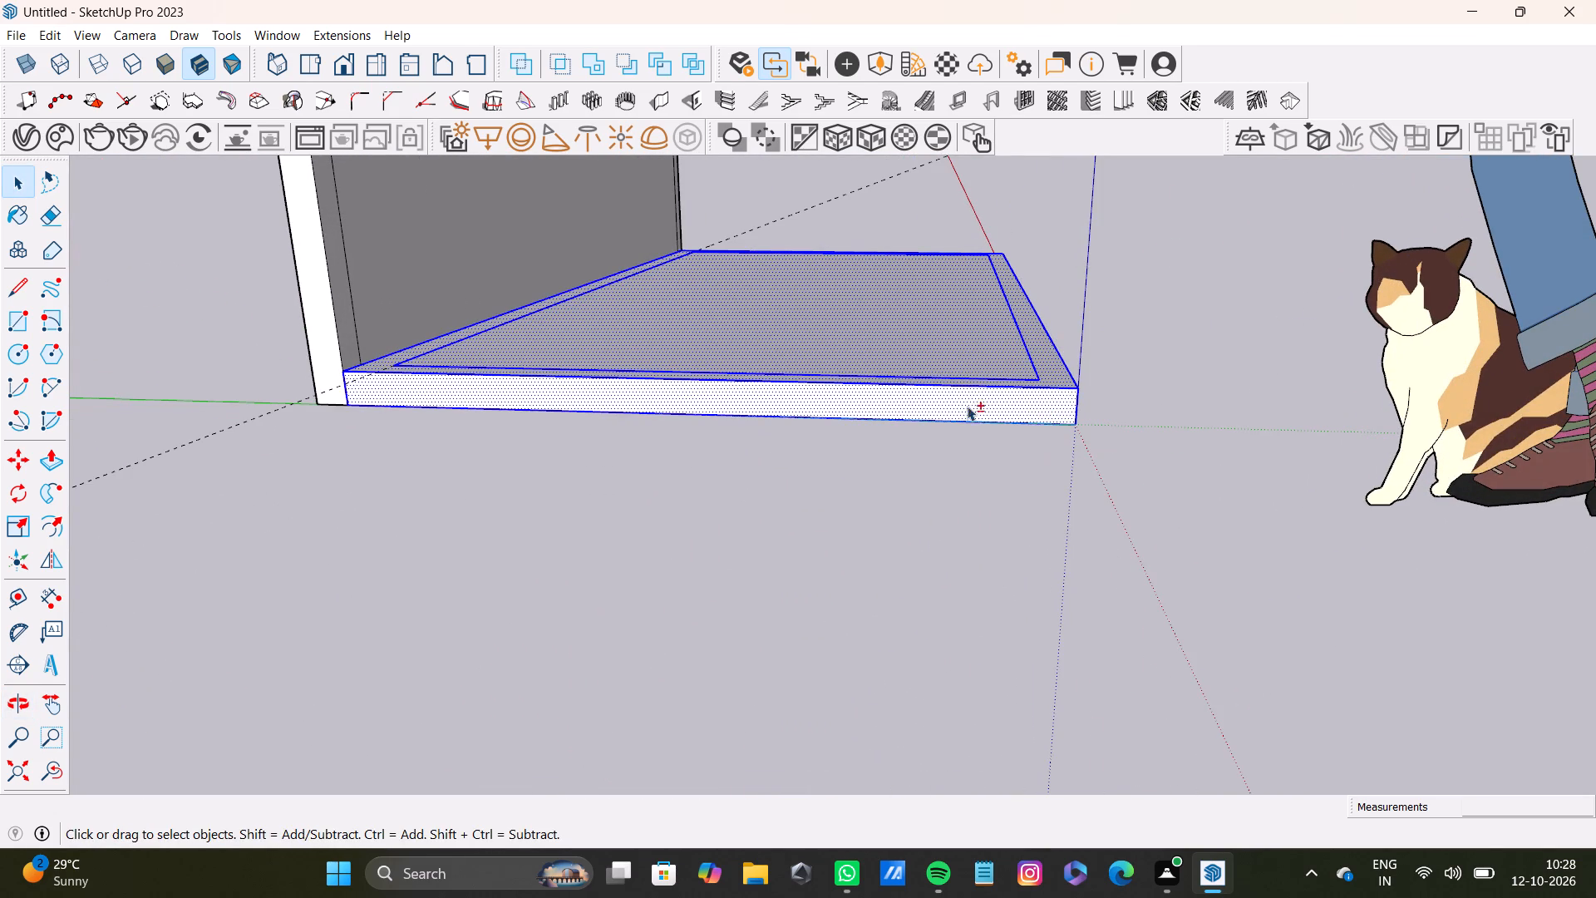
pyautogui.keyDown('shift'); pyautogui.rightClick(961, 377); pyautogui.keyUp('shift')
pyautogui.keyDown('shift'); pyautogui.click(1066, 531); pyautogui.keyUp('shift')
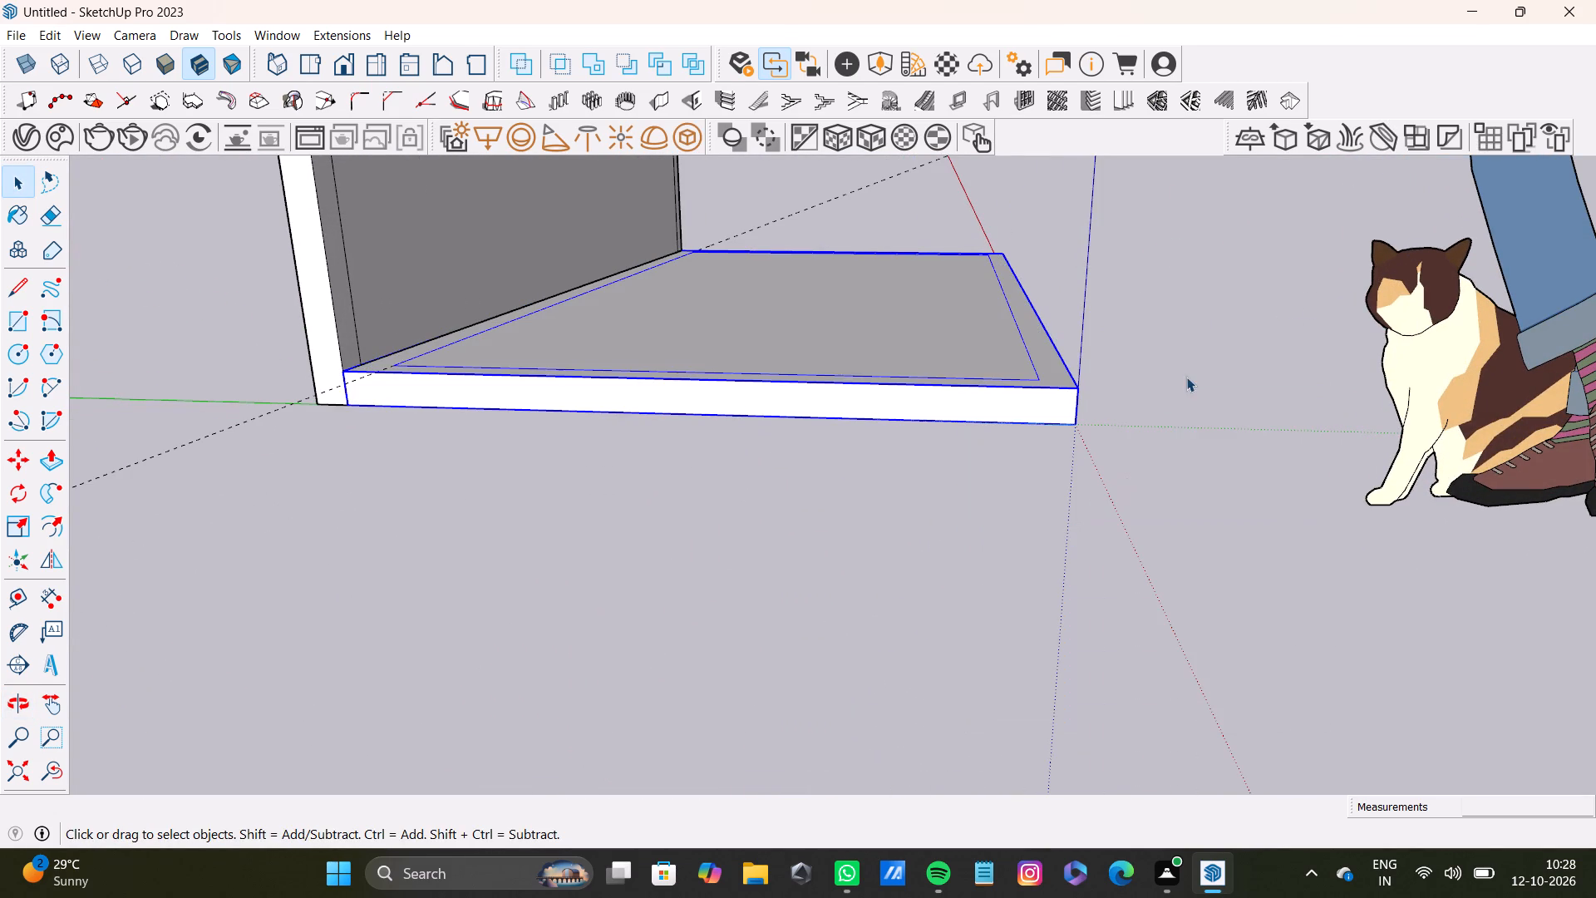
pyautogui.click(1186, 375)
pyautogui.press('space')
# Select the back wall's front, back and side faces with their edges, group them, and clear the selection.
pyautogui.scroll(-7, 999, 296)
pyautogui.moveTo(985, 404); pyautogui.dragTo(410, 584, button='middle')
pyautogui.scroll(-6, 410, 584)
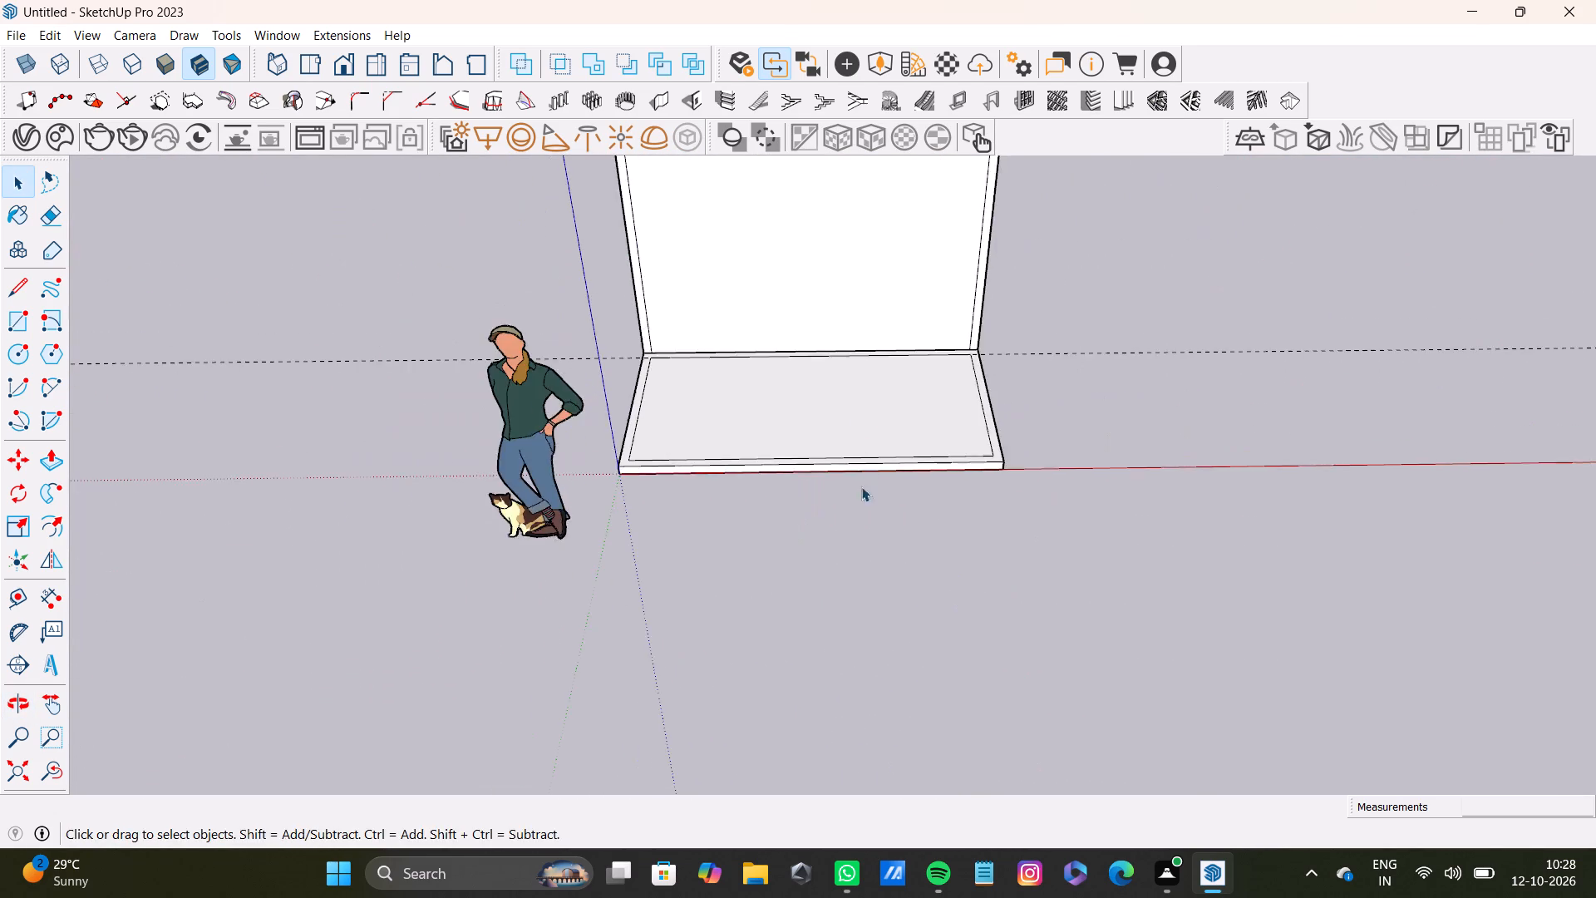
pyautogui.keyDown('shift'); pyautogui.moveTo(857, 414); pyautogui.dragTo(761, 435, button='middle'); pyautogui.keyUp('shift')
pyautogui.scroll(3, 975, 442)
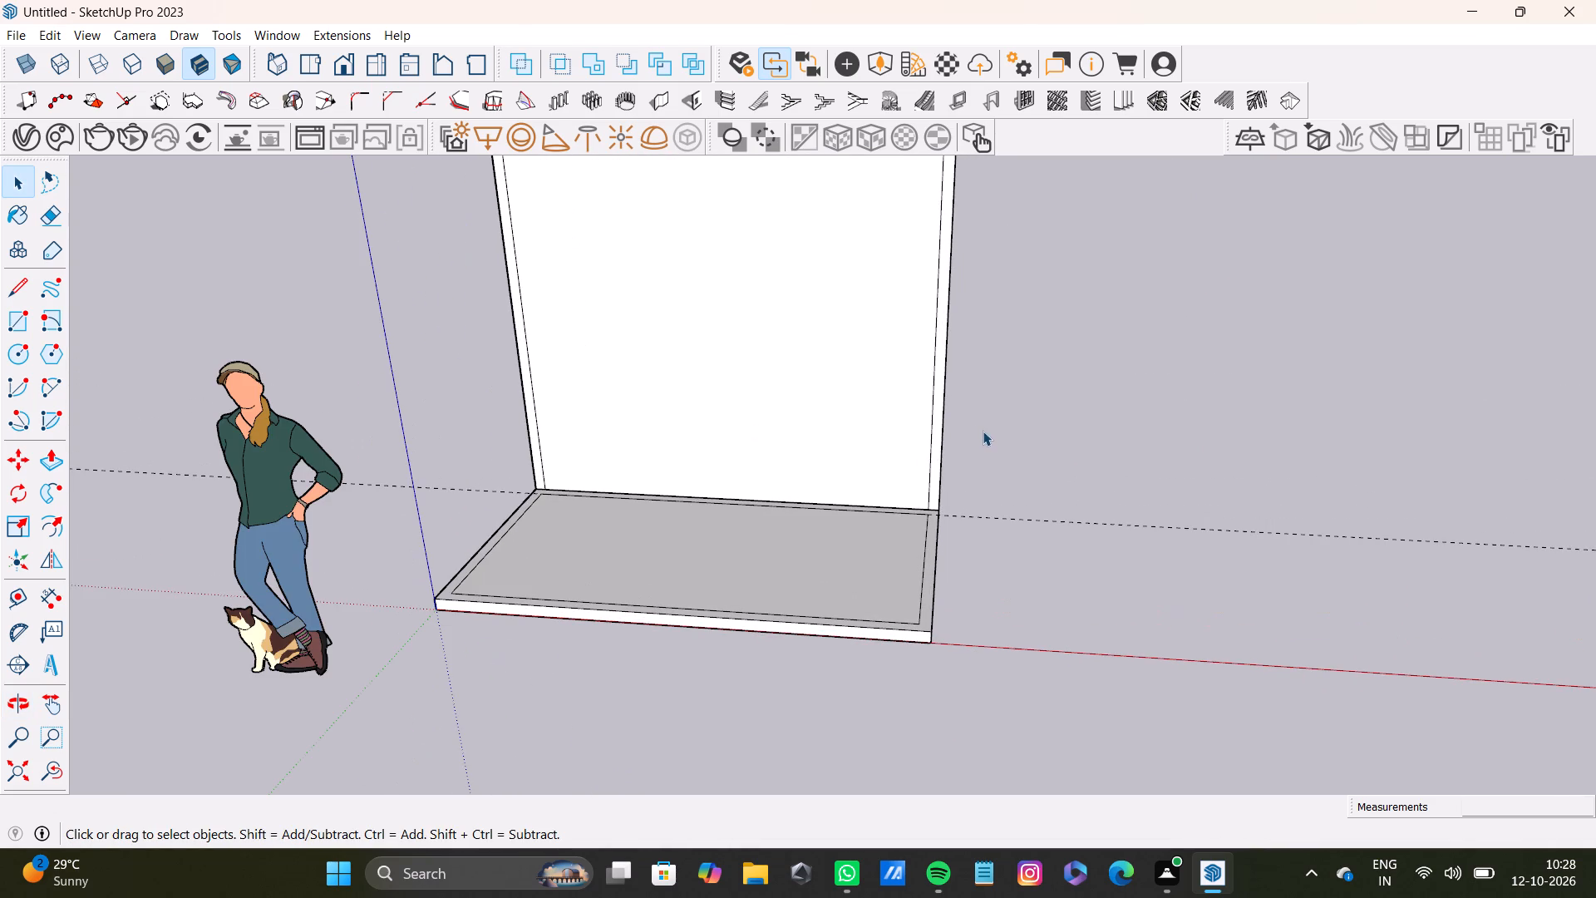
pyautogui.click(983, 431)
pyautogui.moveTo(756, 455); pyautogui.dragTo(778, 581, button='middle')
pyautogui.scroll(4, 929, 542)
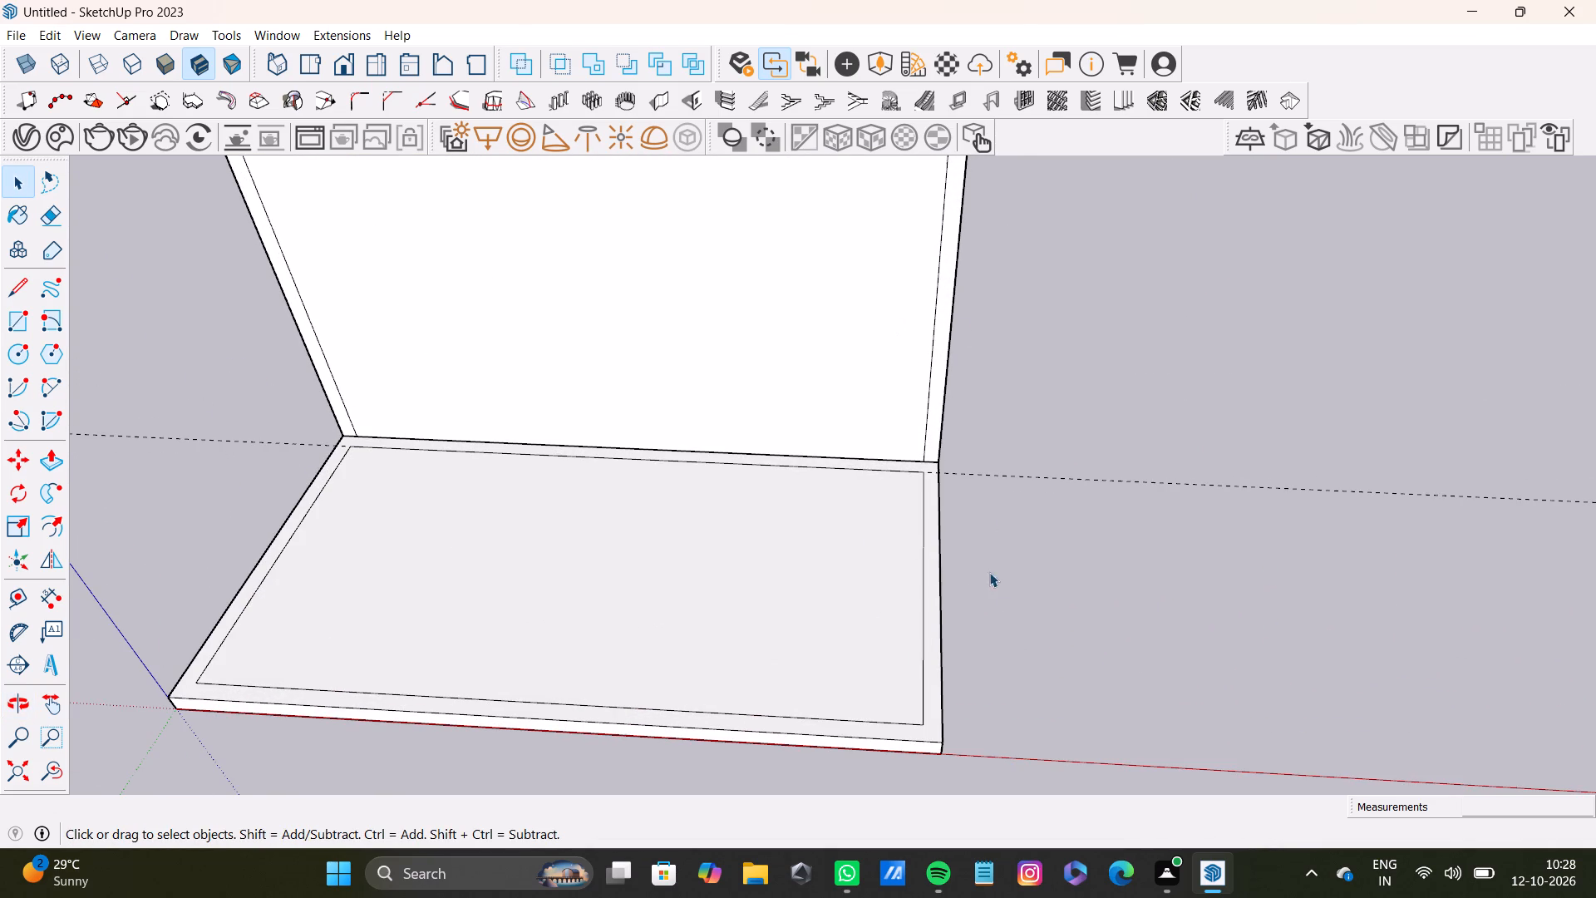
pyautogui.scroll(-7, 999, 610)
pyautogui.keyDown('shift'); pyautogui.moveTo(902, 579); pyautogui.dragTo(721, 459, button='middle'); pyautogui.keyUp('shift')
pyautogui.scroll(7, 753, 486)
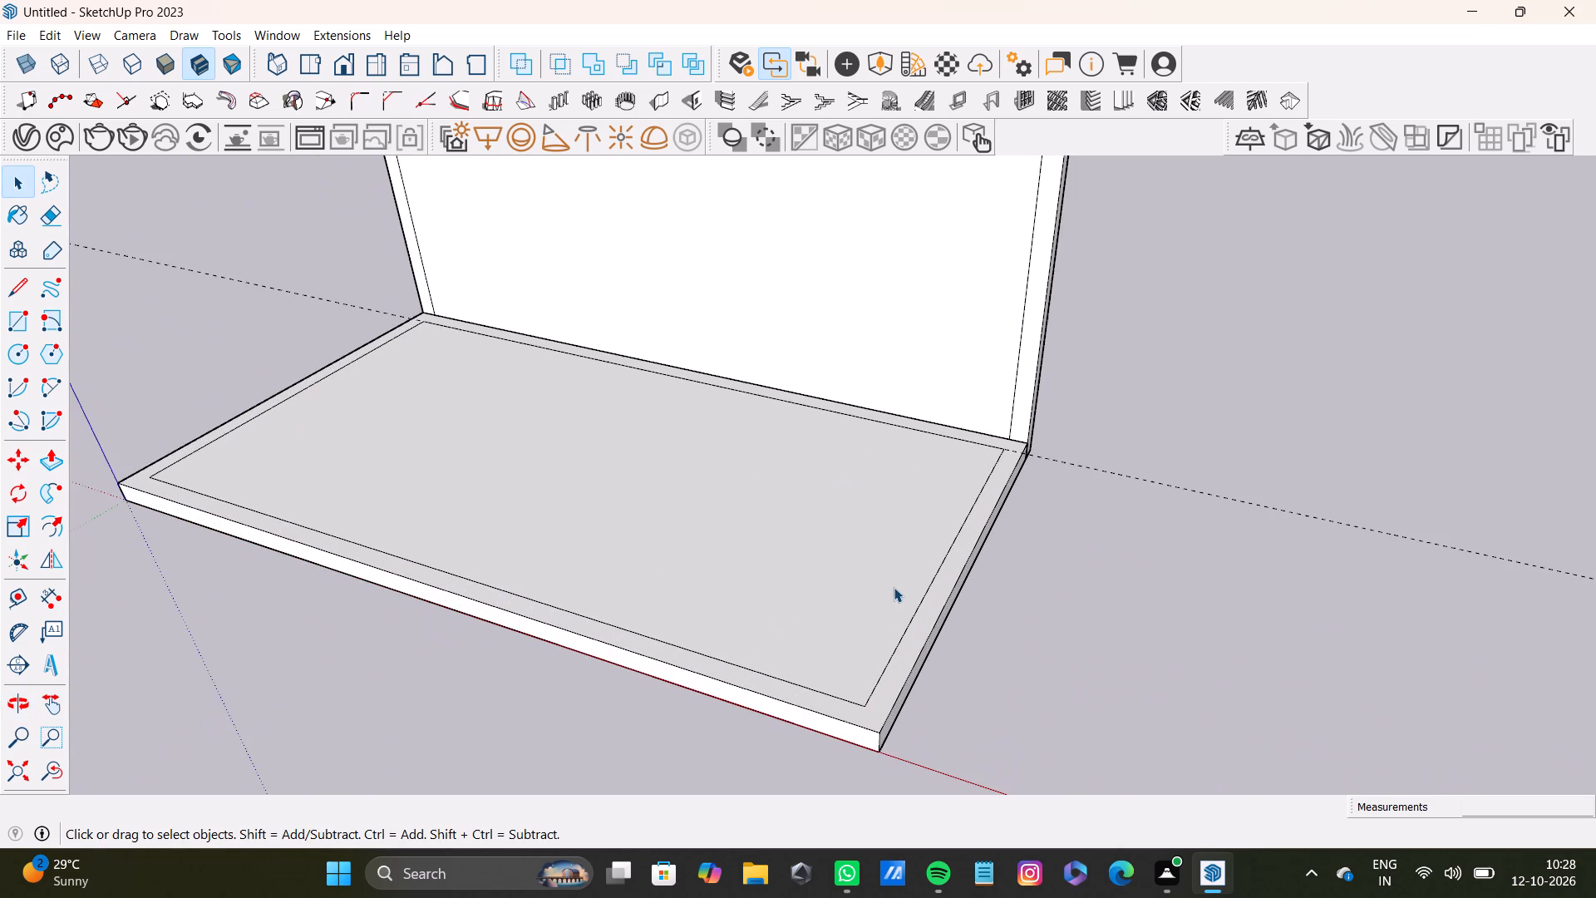
pyautogui.scroll(-8, 942, 540)
pyautogui.moveTo(888, 558); pyautogui.dragTo(766, 503, button='middle')
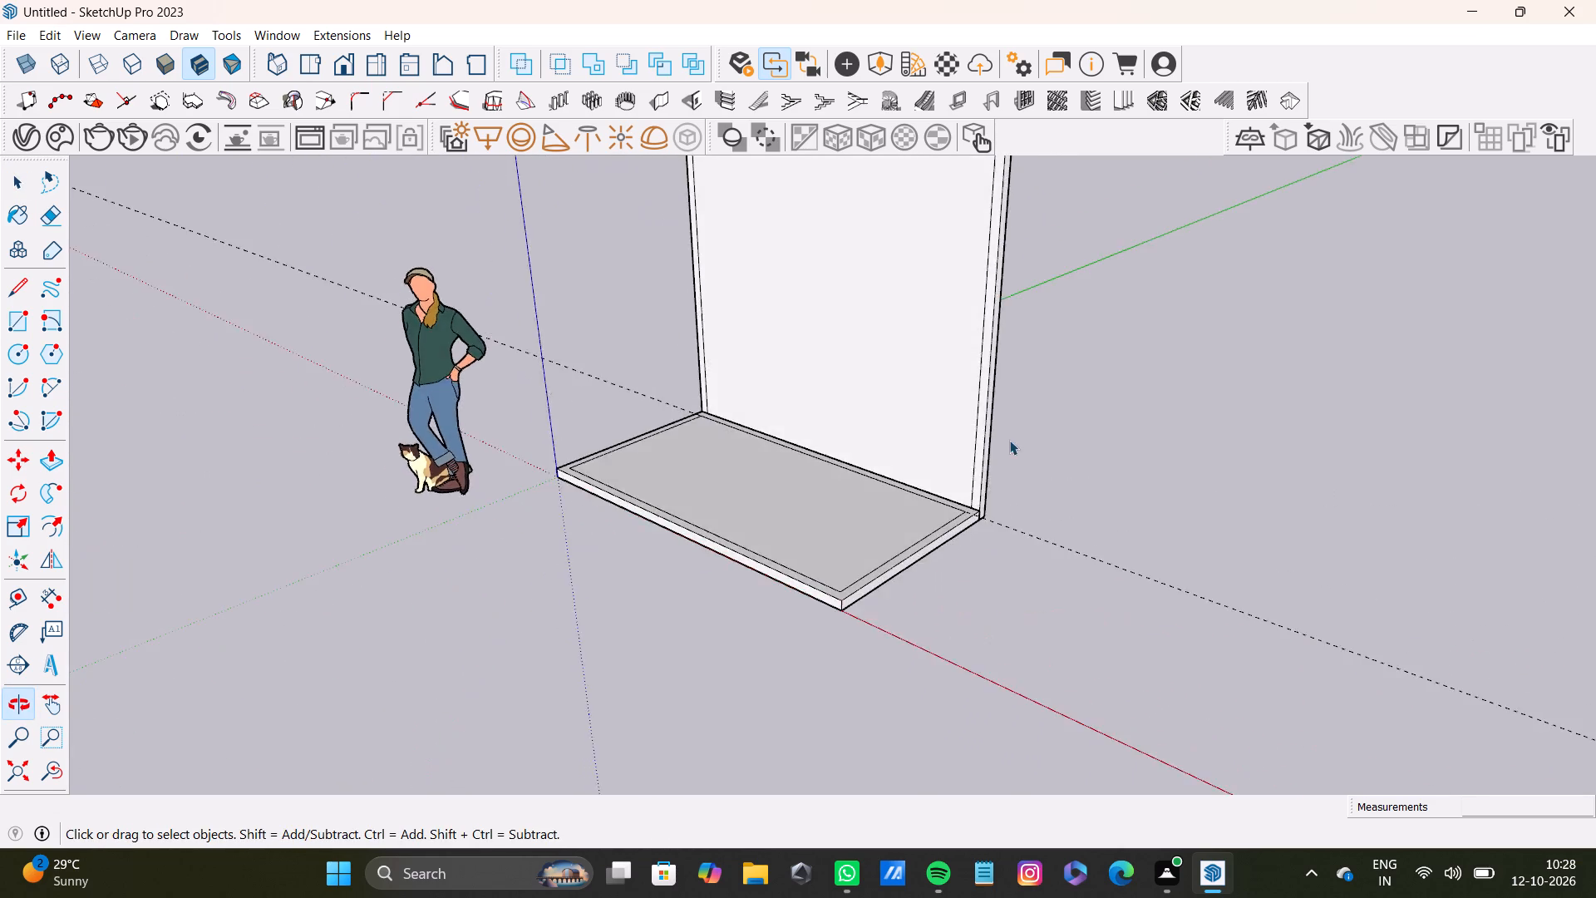
pyautogui.scroll(7, 1010, 439)
pyautogui.keyDown('shift'); pyautogui.doubleClick(963, 447); pyautogui.keyUp('shift')
pyautogui.keyDown('shift'); pyautogui.doubleClick(931, 443); pyautogui.keyUp('shift')
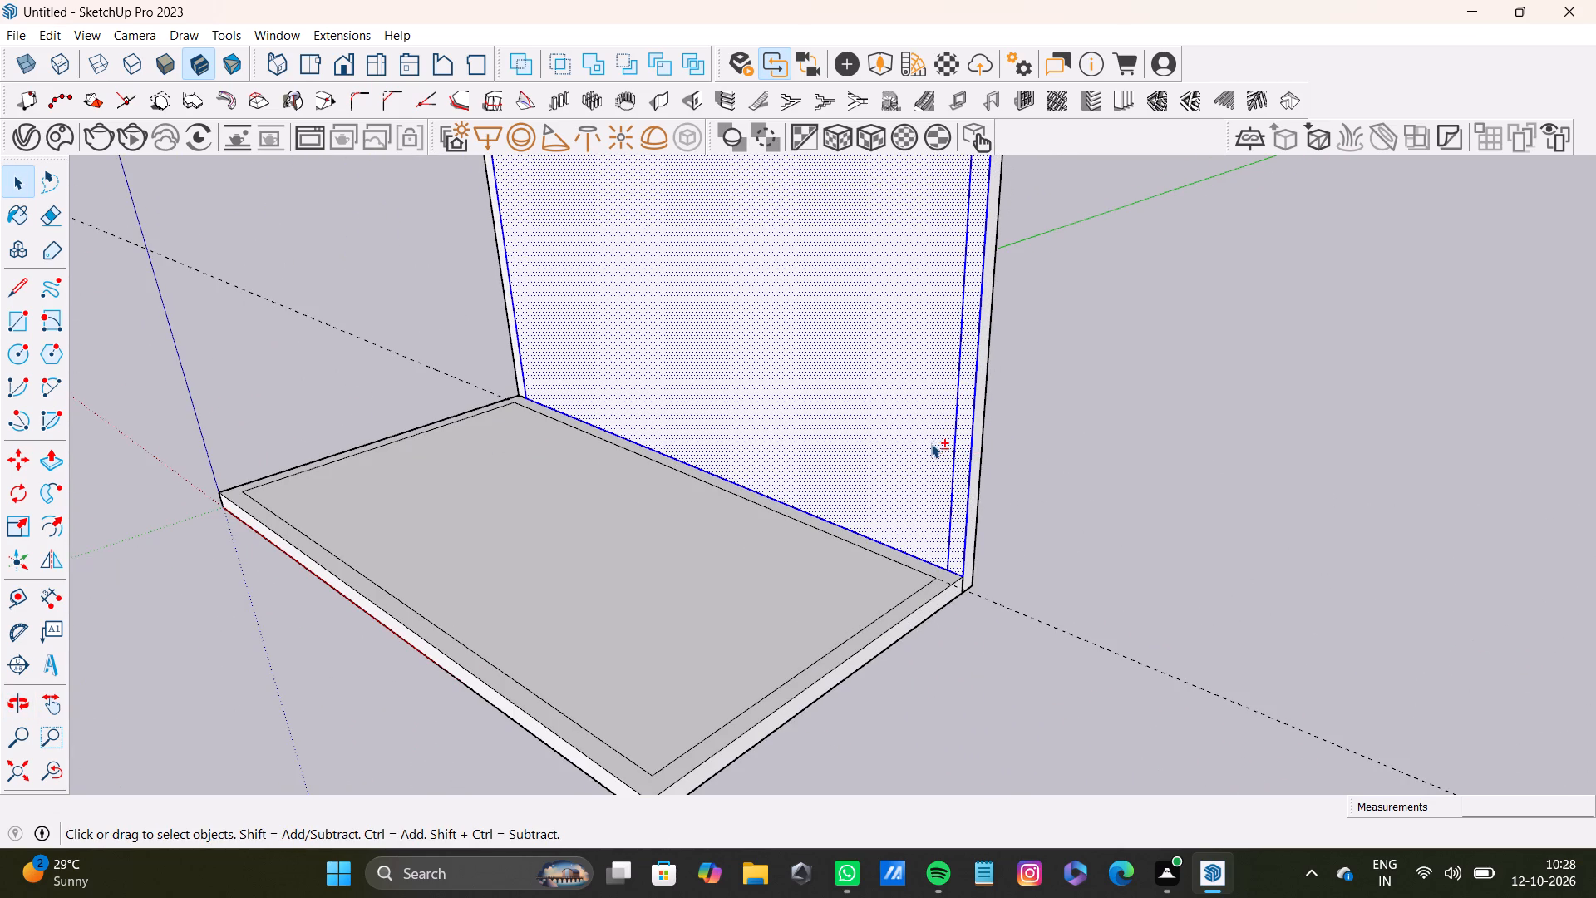
pyautogui.keyDown('shift'); pyautogui.doubleClick(978, 458); pyautogui.keyUp('shift')
pyautogui.scroll(-4, 1034, 474)
pyautogui.scroll(1, 1041, 476)
pyautogui.moveTo(1024, 473); pyautogui.dragTo(635, 446, button='middle')
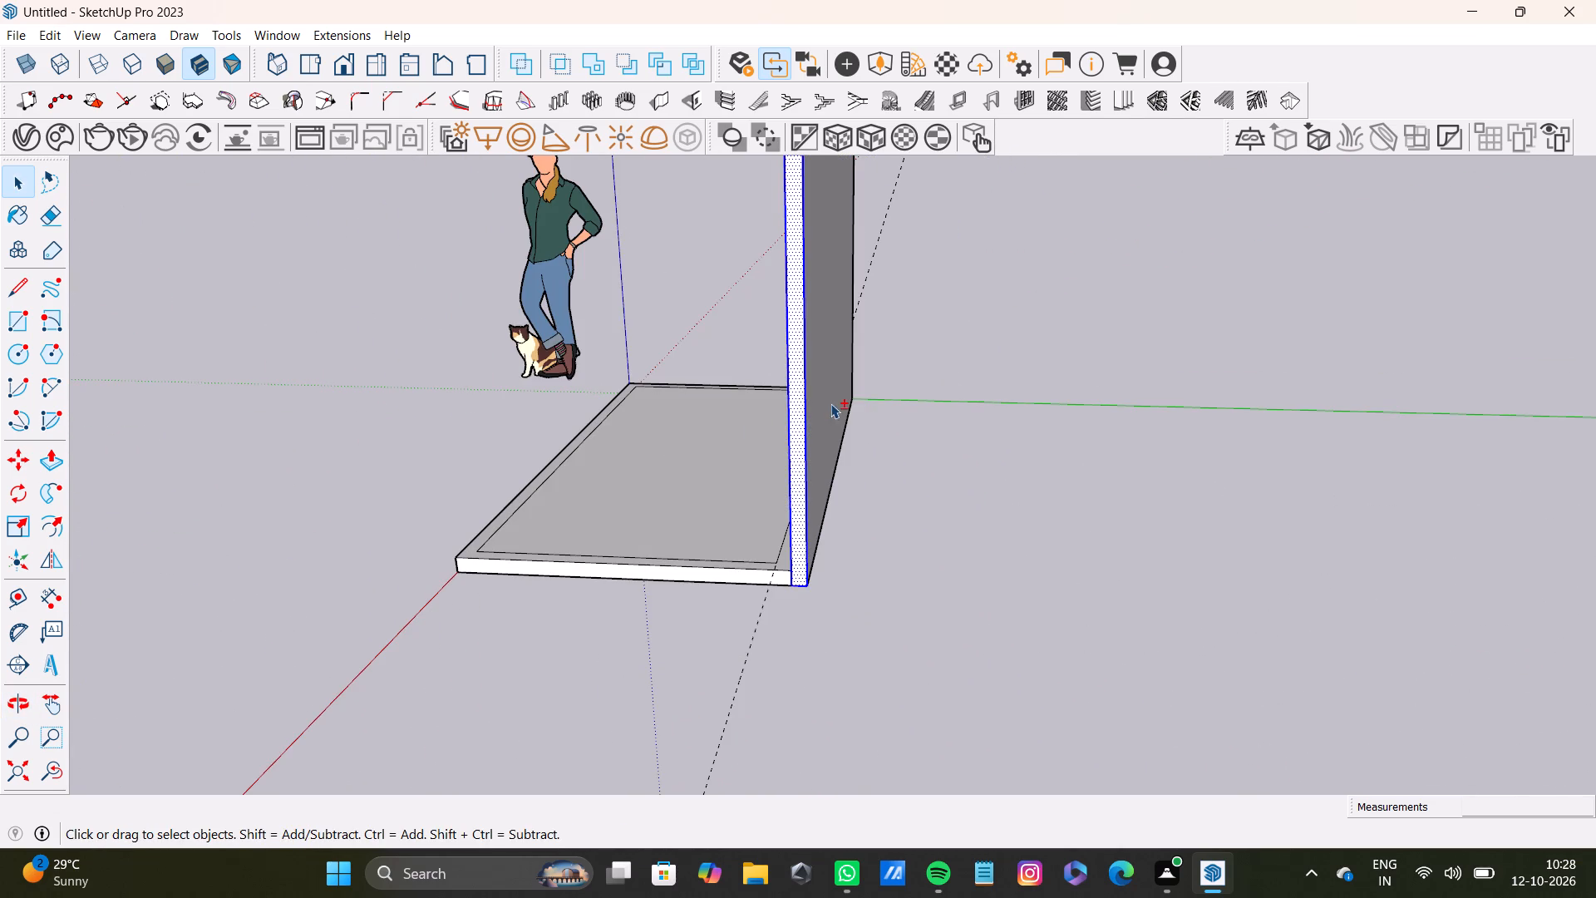
pyautogui.keyDown('shift'); pyautogui.doubleClick(830, 403); pyautogui.keyUp('shift')
pyautogui.moveTo(984, 469); pyautogui.dragTo(400, 473, button='middle')
pyautogui.scroll(-4, 854, 447)
pyautogui.keyDown('shift'); pyautogui.moveTo(920, 460); pyautogui.dragTo(496, 571, button='middle'); pyautogui.keyUp('shift')
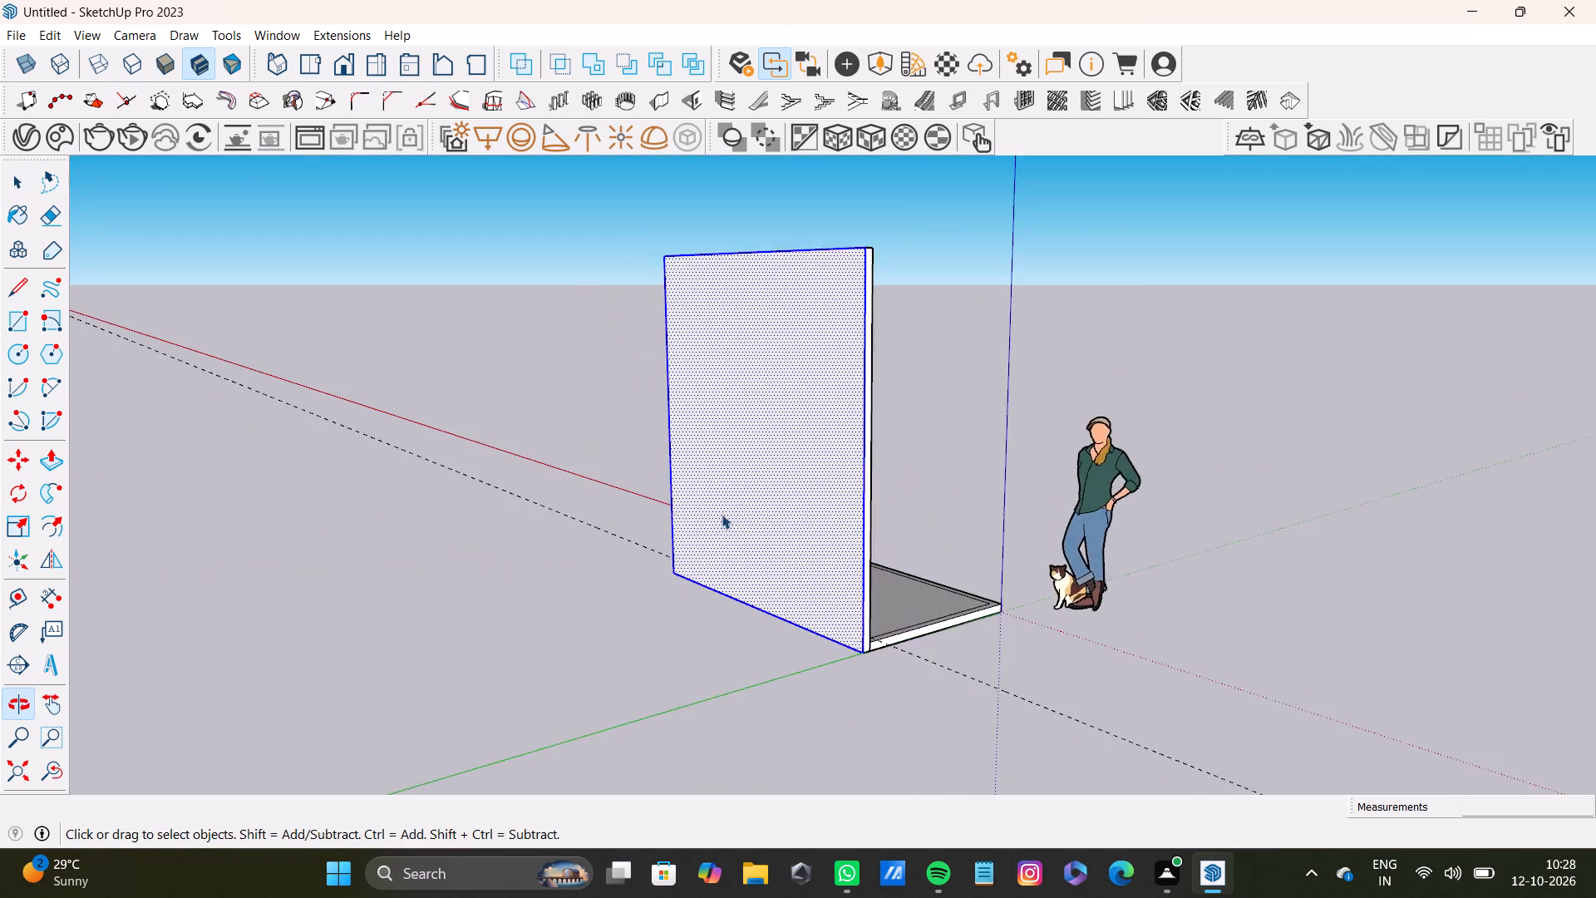
pyautogui.scroll(8, 722, 514)
pyautogui.keyDown('shift'); pyautogui.doubleClick(941, 525); pyautogui.keyUp('shift')
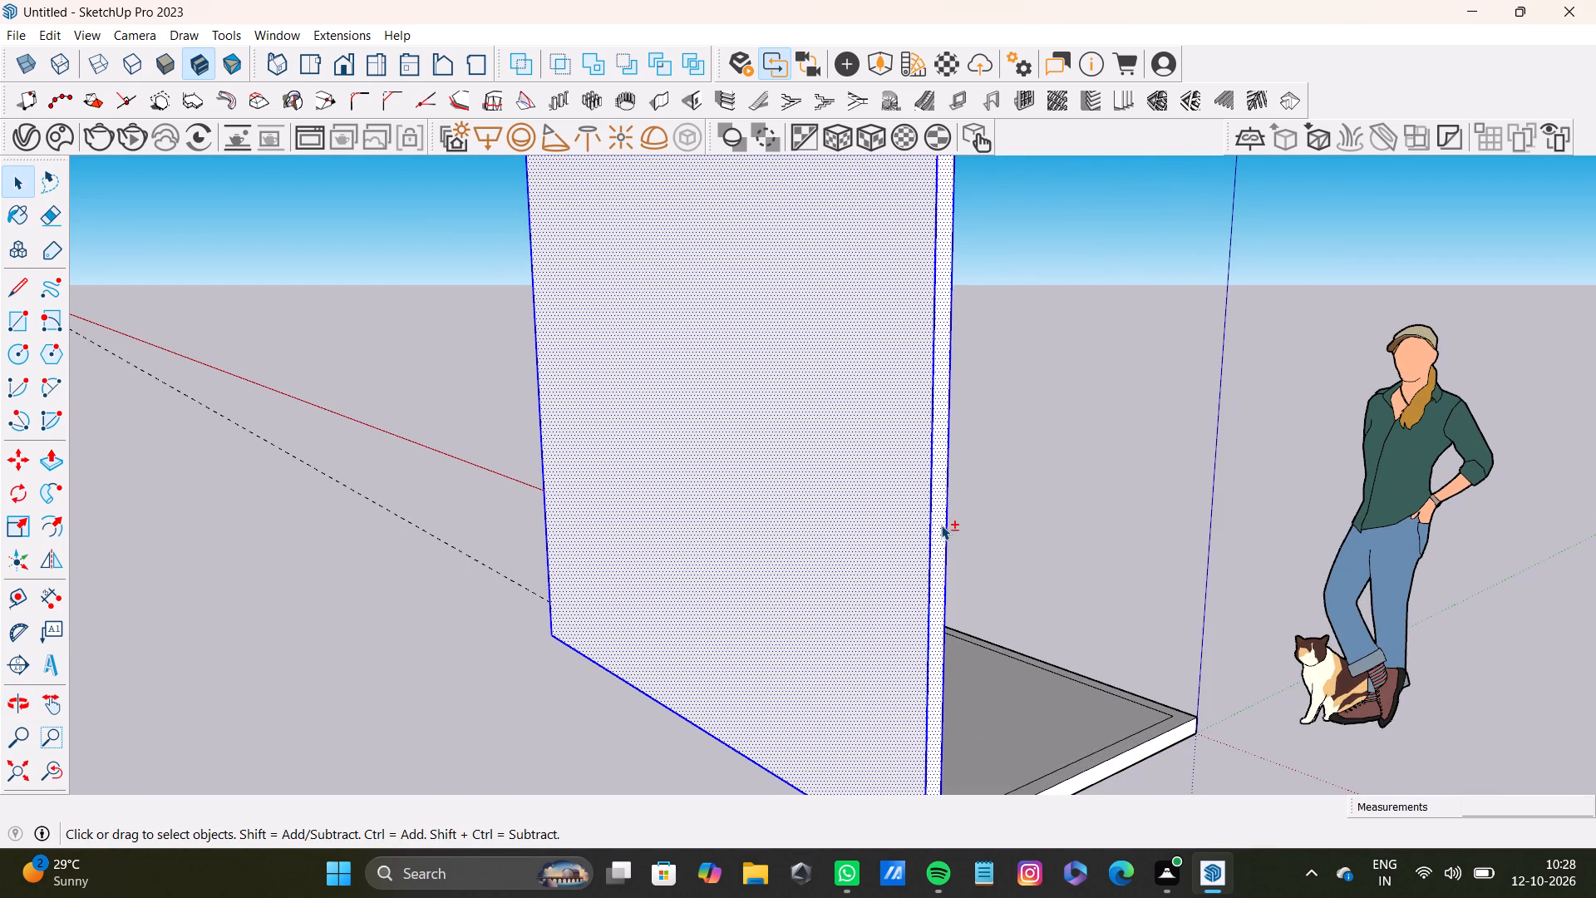
pyautogui.rightClick(820, 461)
pyautogui.click(881, 618)
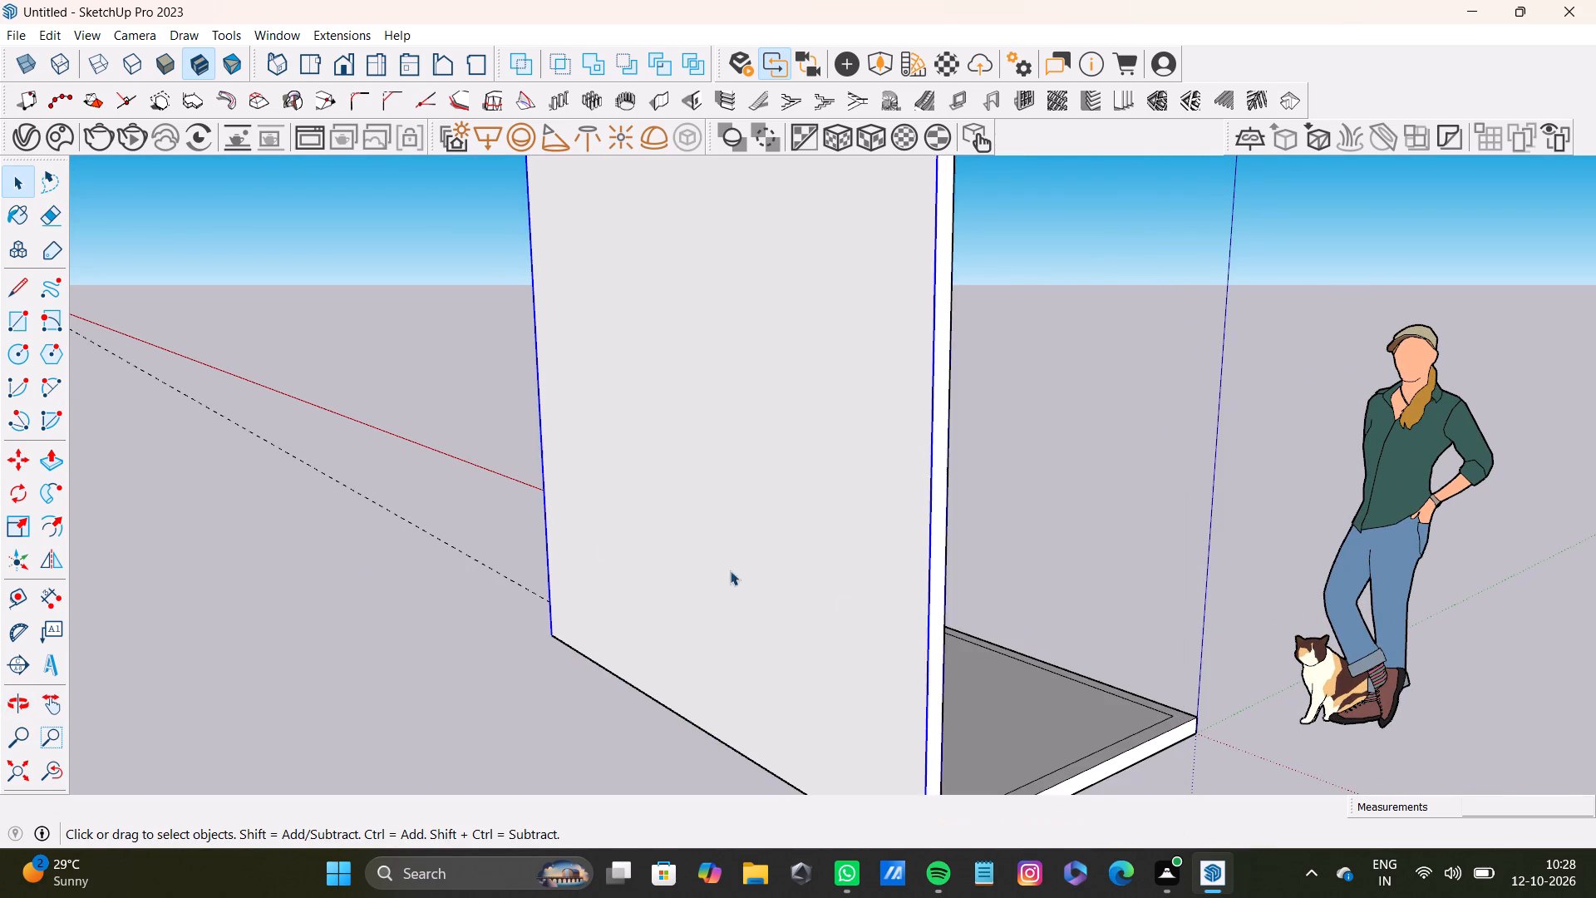
pyautogui.press('space')
pyautogui.scroll(-8, 380, 520)
pyautogui.moveTo(387, 516); pyautogui.dragTo(1093, 550, button='middle')
pyautogui.scroll(-9, 1085, 555)
pyautogui.moveTo(1238, 533); pyautogui.dragTo(1396, 728, button='middle')
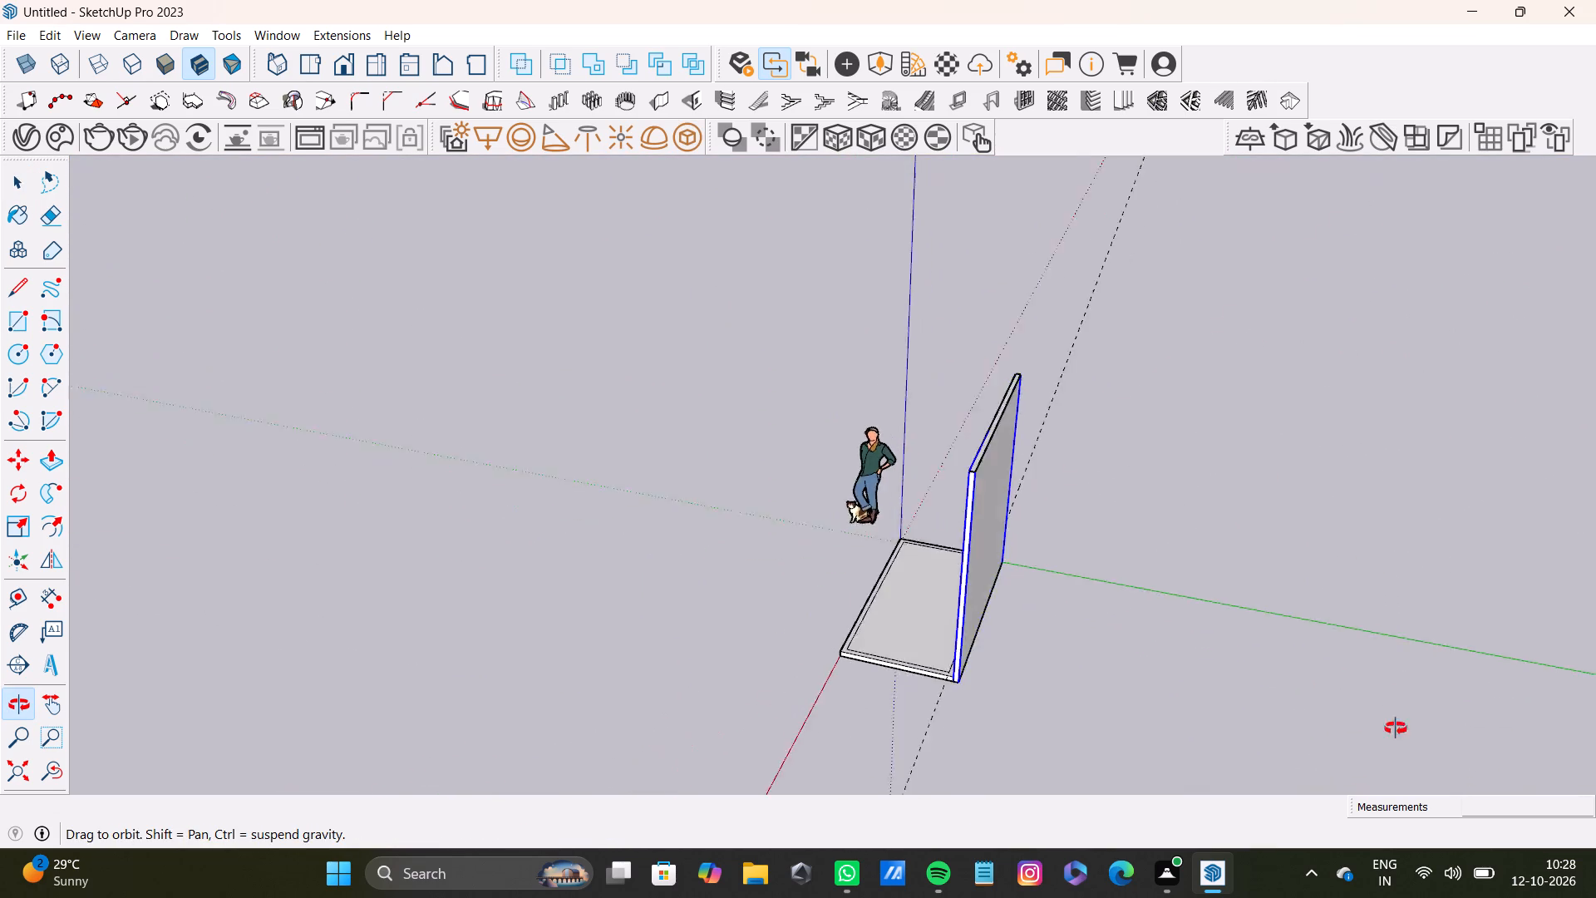
pyautogui.moveTo(1396, 728); pyautogui.dragTo(1595, 749, button='middle')
pyautogui.scroll(-4, 965, 607)
pyautogui.moveTo(866, 614); pyautogui.dragTo(1451, 496, button='middle')
pyautogui.scroll(4, 1092, 445)
pyautogui.click(1081, 415)
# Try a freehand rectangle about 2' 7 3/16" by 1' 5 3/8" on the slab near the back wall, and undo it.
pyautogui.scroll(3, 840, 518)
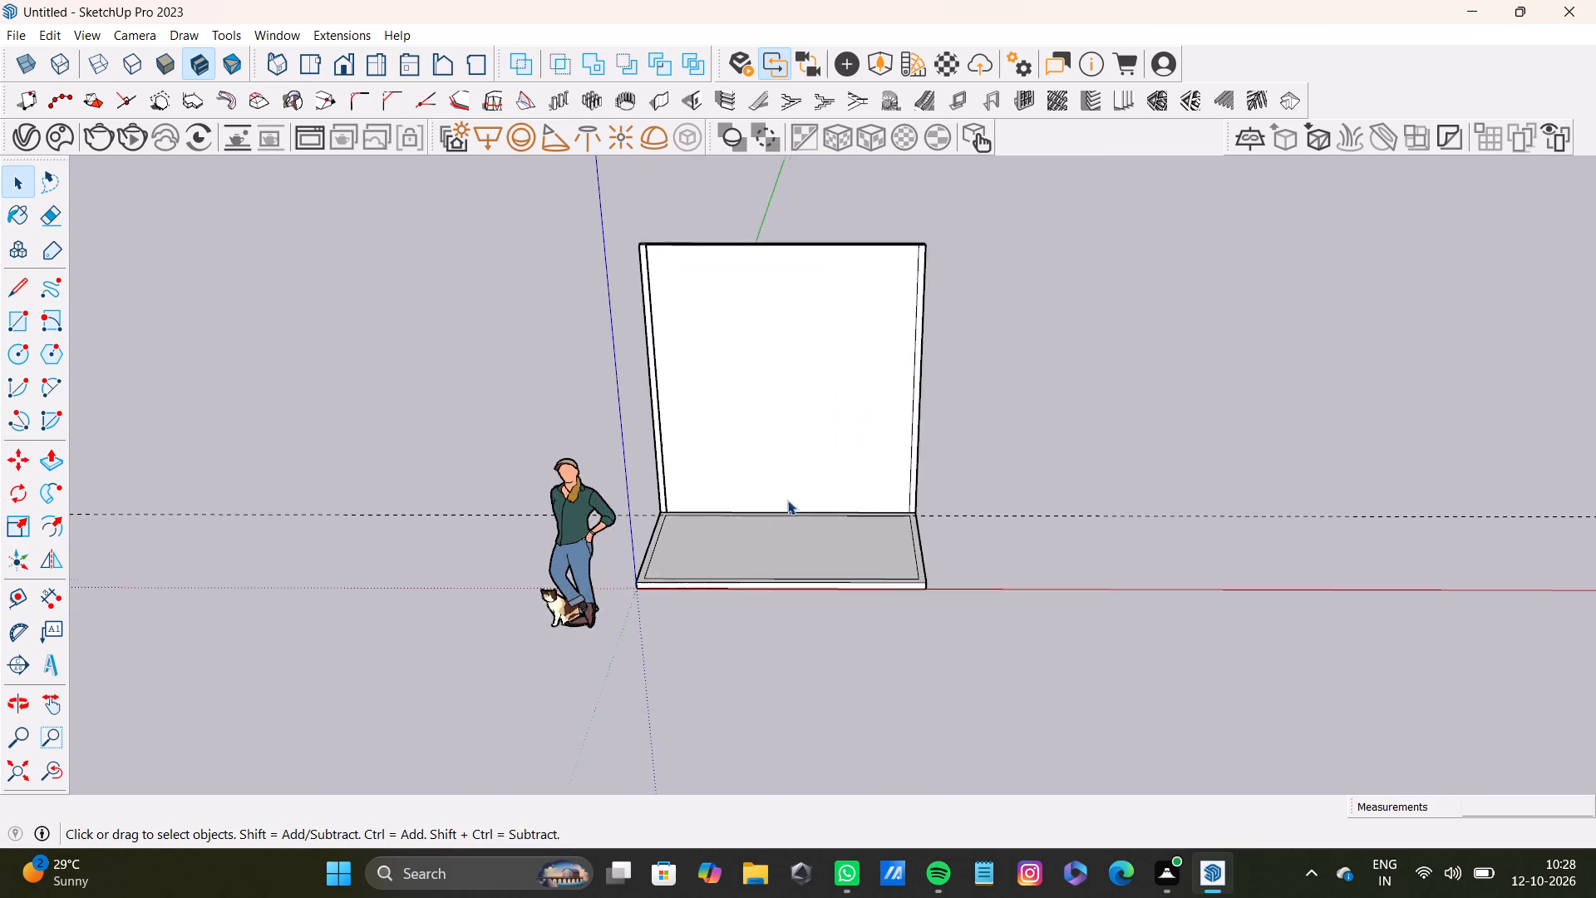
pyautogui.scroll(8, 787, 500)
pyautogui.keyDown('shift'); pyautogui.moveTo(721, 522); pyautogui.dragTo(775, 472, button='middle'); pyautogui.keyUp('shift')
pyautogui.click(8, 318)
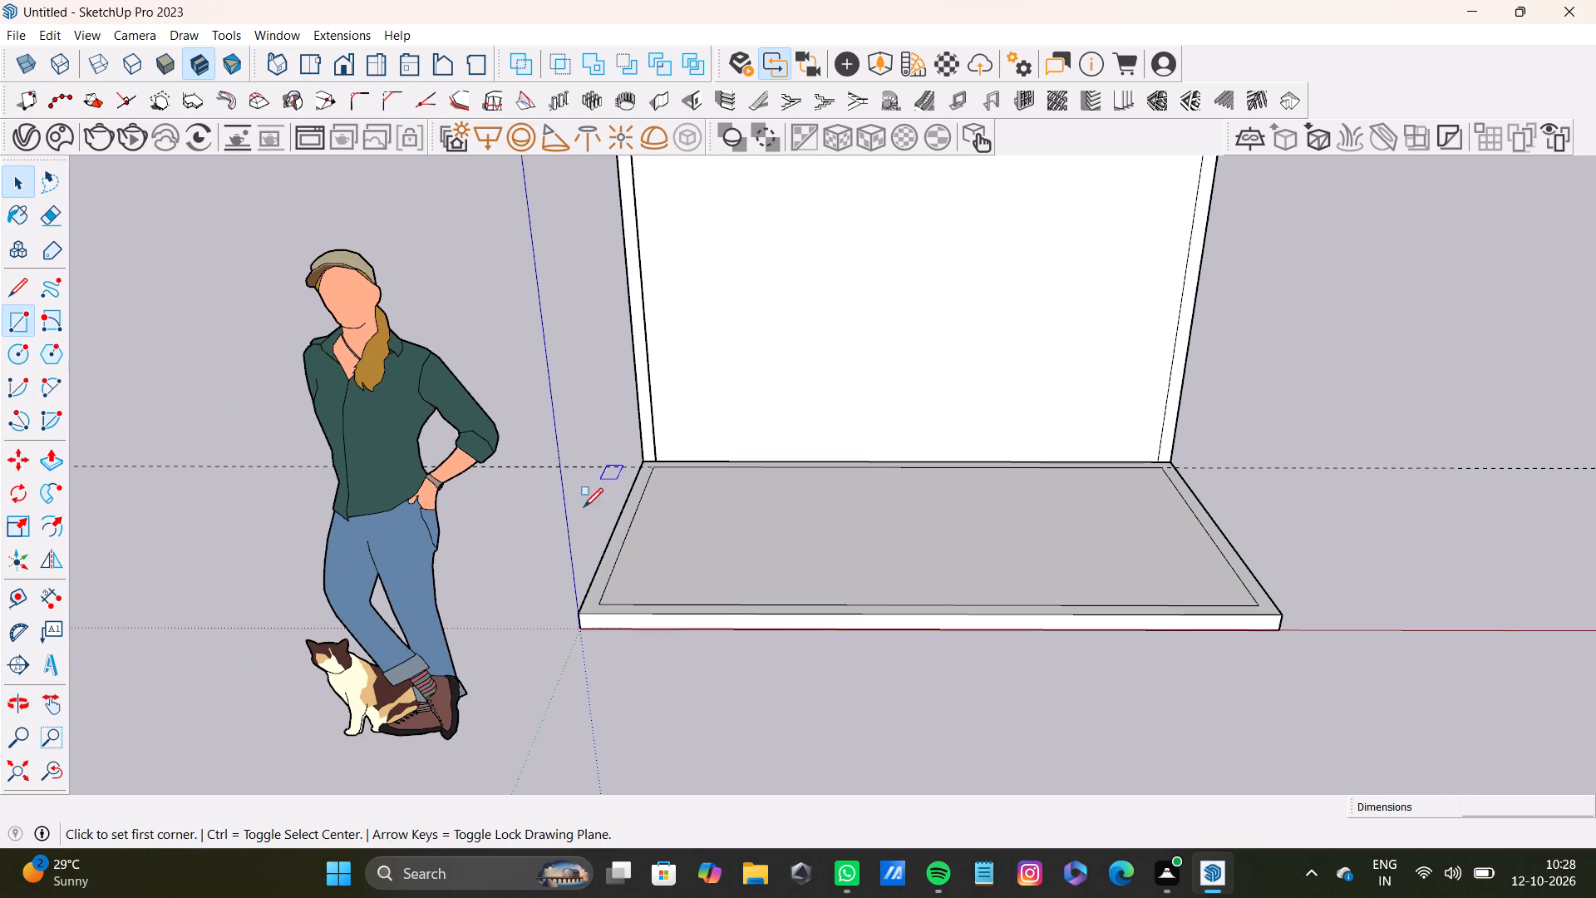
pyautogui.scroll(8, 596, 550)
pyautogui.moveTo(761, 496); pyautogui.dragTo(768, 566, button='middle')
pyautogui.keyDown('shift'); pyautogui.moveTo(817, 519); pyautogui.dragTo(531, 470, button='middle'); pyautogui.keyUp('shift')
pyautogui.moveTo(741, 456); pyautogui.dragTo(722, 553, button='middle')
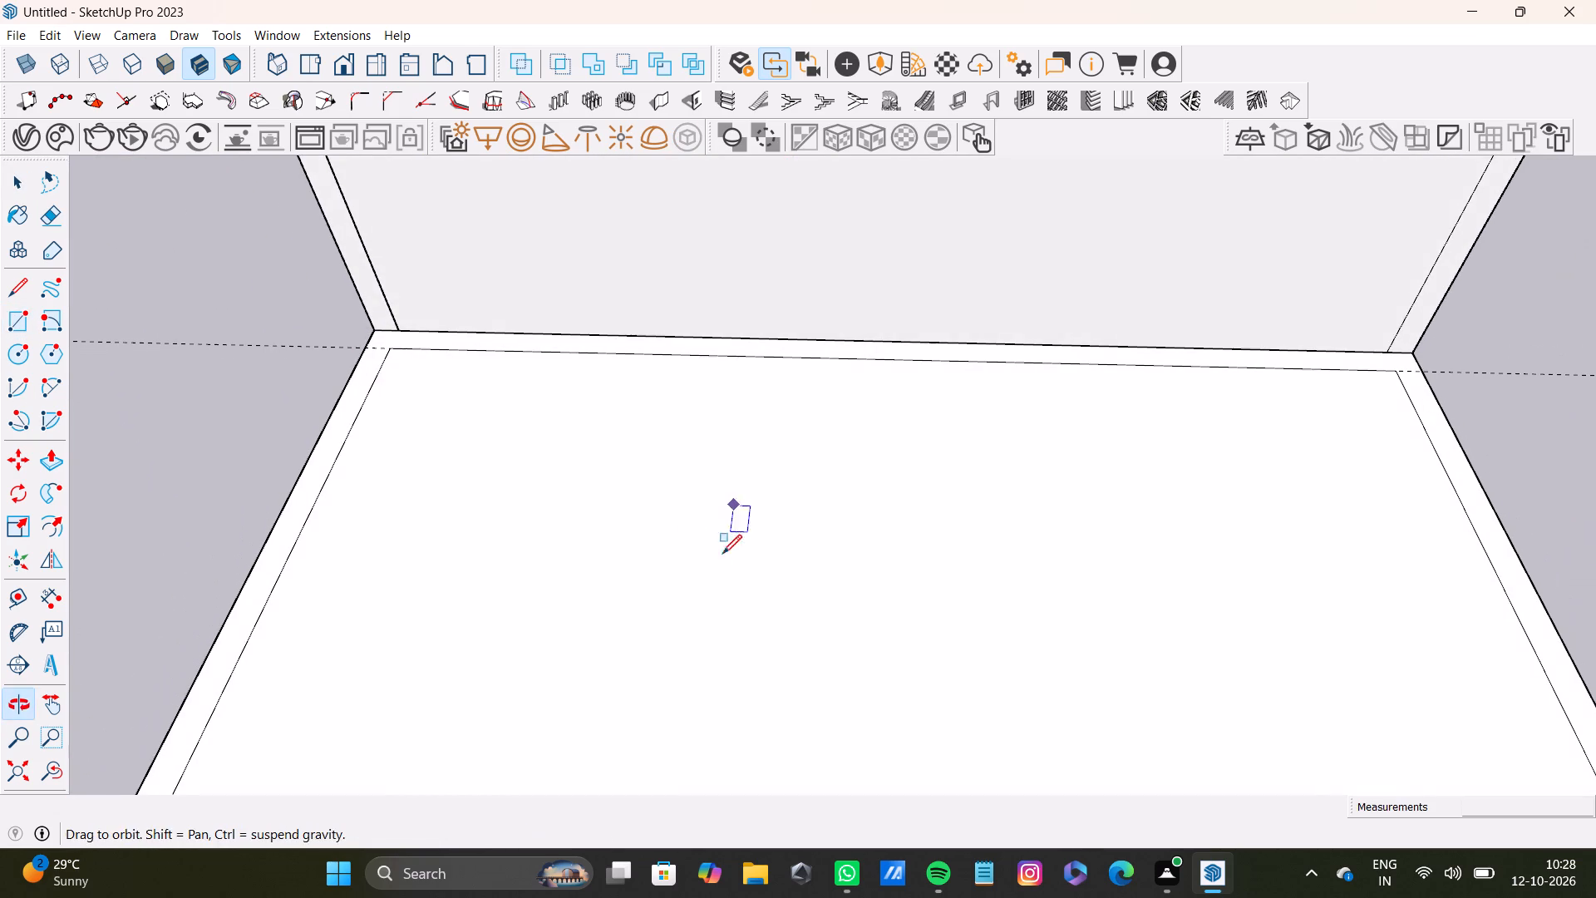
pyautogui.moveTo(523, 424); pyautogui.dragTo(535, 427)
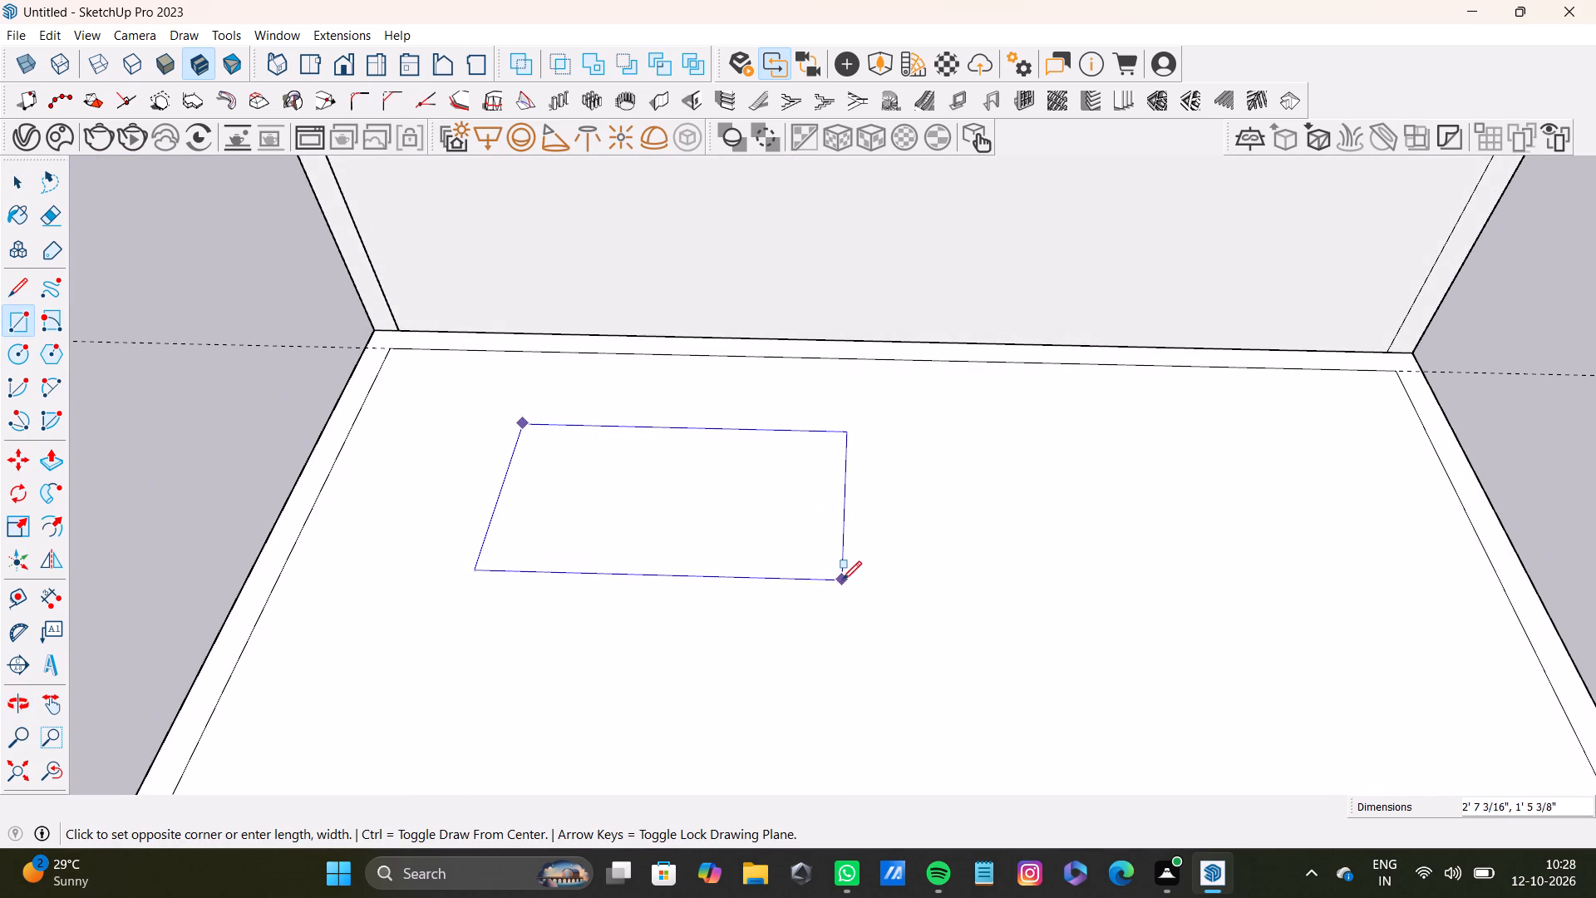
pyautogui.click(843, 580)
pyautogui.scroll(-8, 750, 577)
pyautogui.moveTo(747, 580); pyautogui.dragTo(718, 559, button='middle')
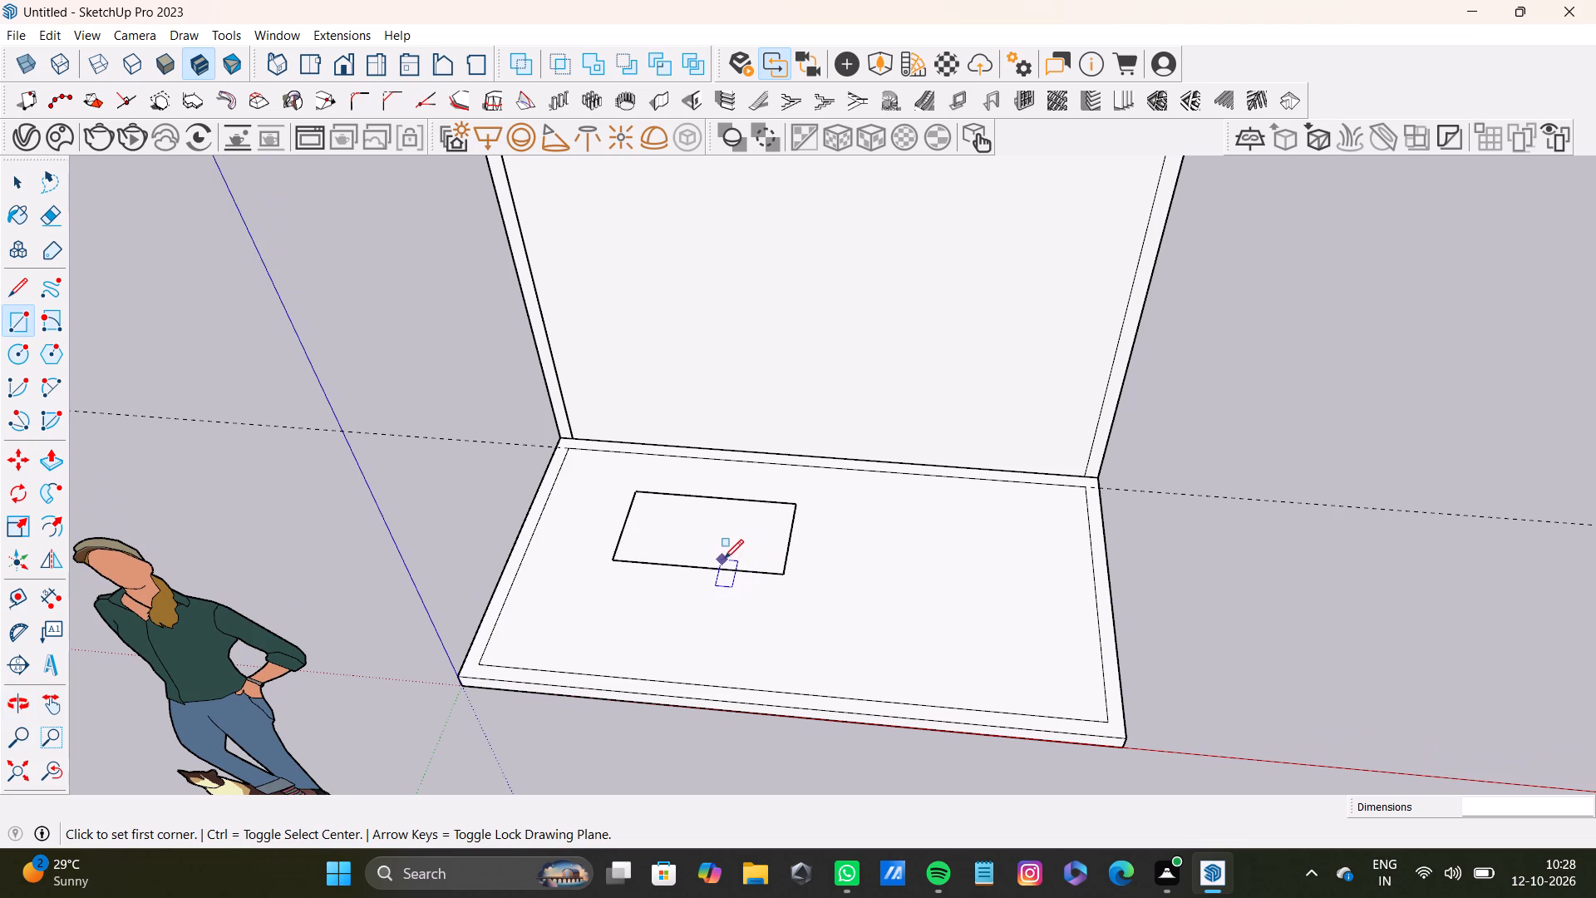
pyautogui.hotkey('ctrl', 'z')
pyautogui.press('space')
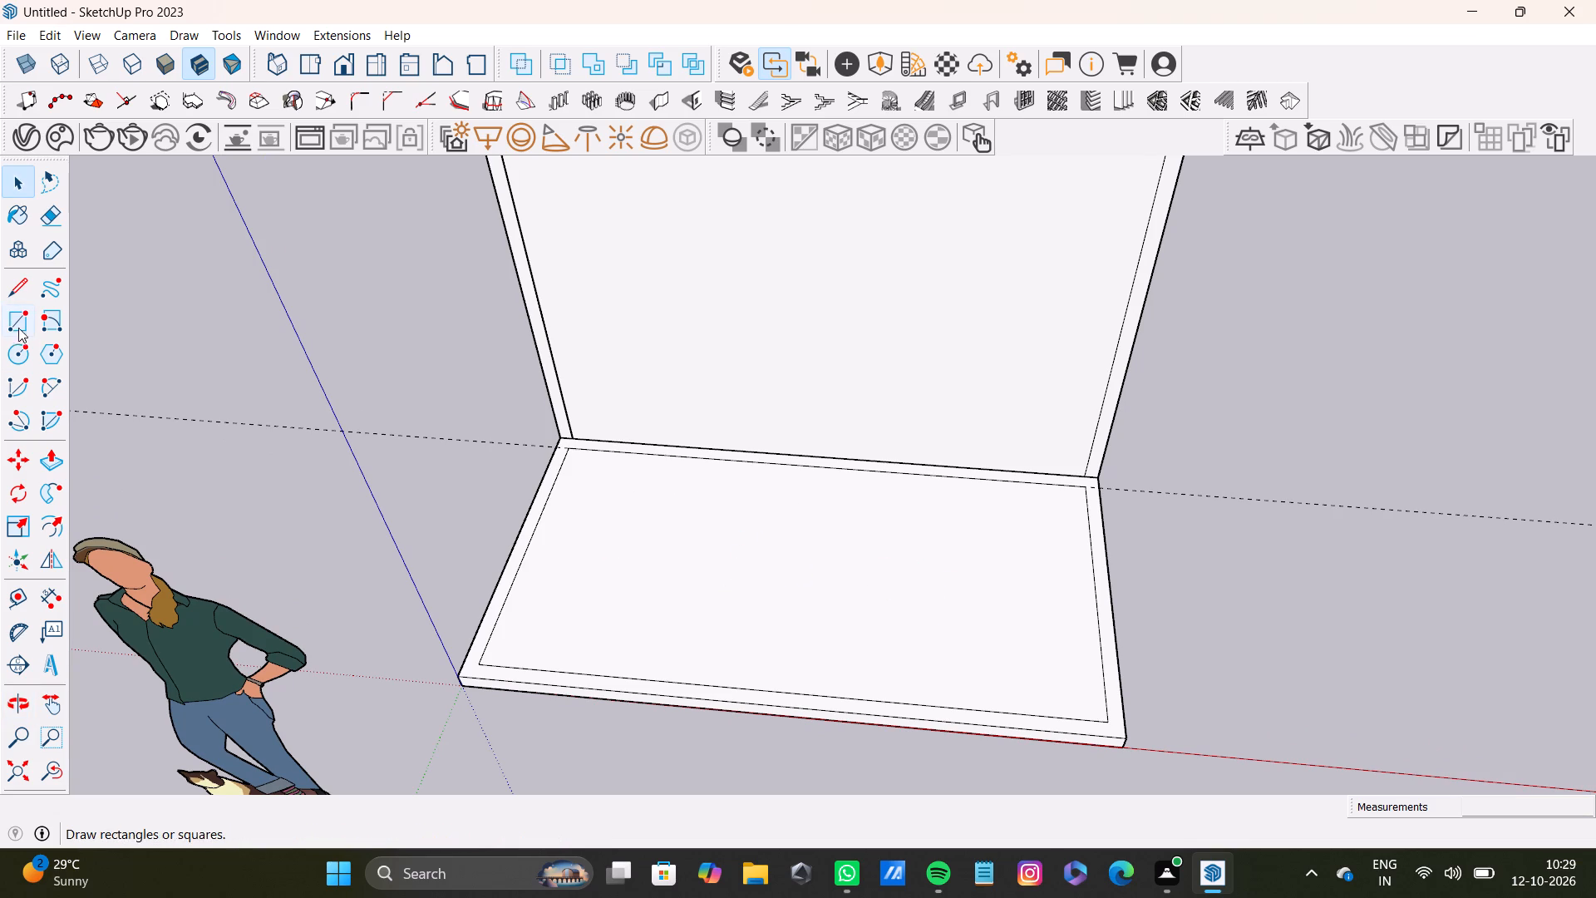
# Draw a rectangle about 2' 11" by 1' 8 1/8" on the slab, inside the border and toward the origin side.
pyautogui.click(21, 321)
pyautogui.moveTo(697, 659); pyautogui.dragTo(743, 680, button='middle')
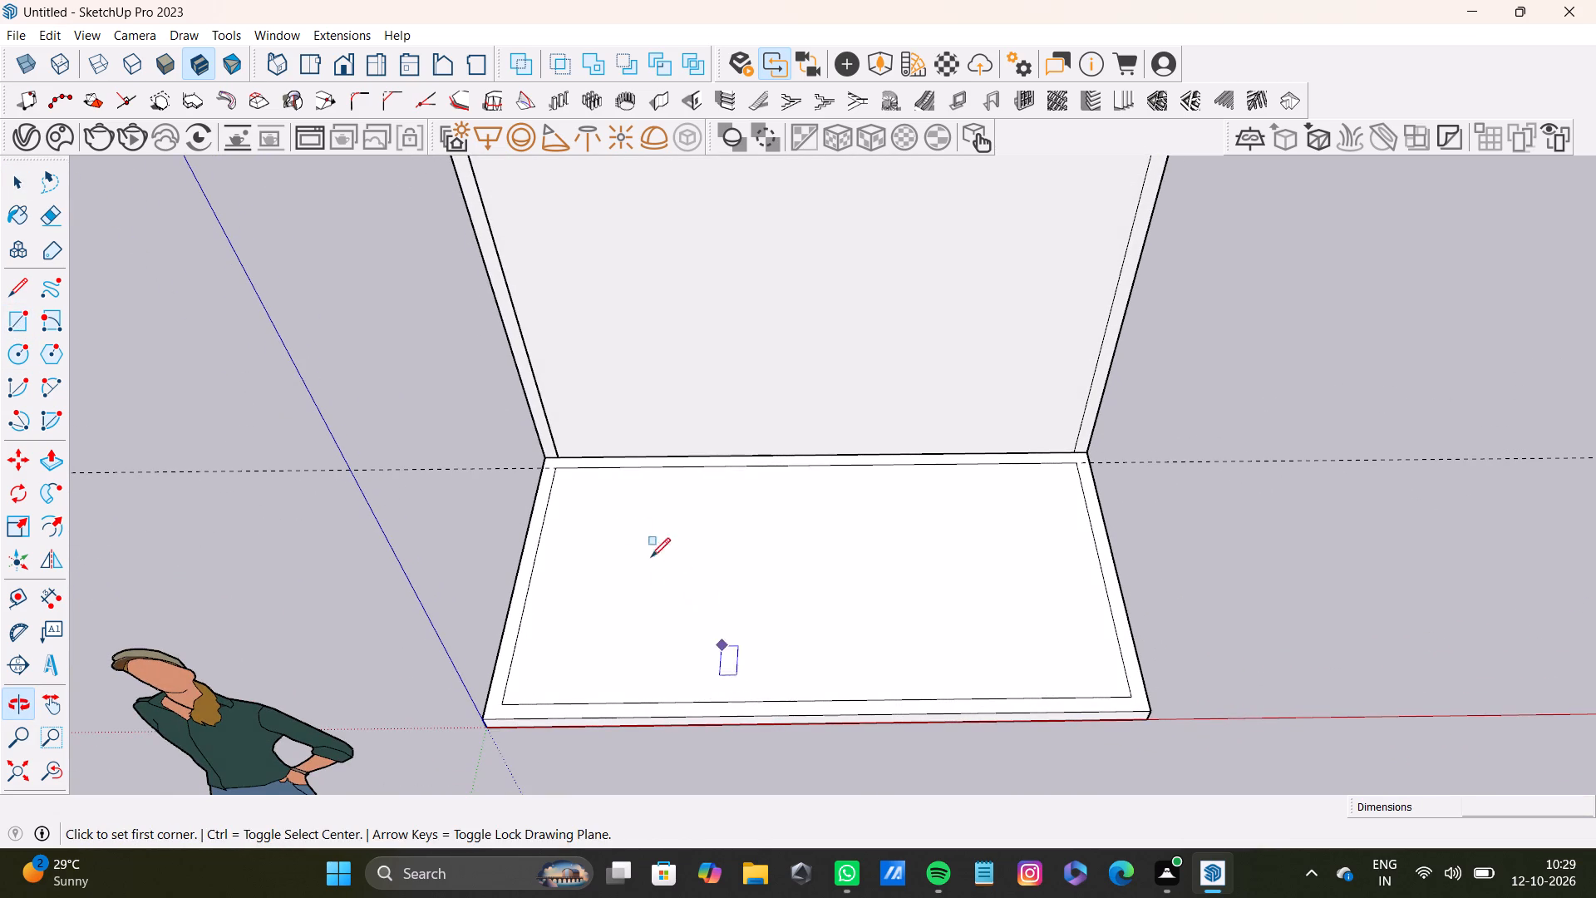
pyautogui.click(609, 545)
pyautogui.click(798, 635)
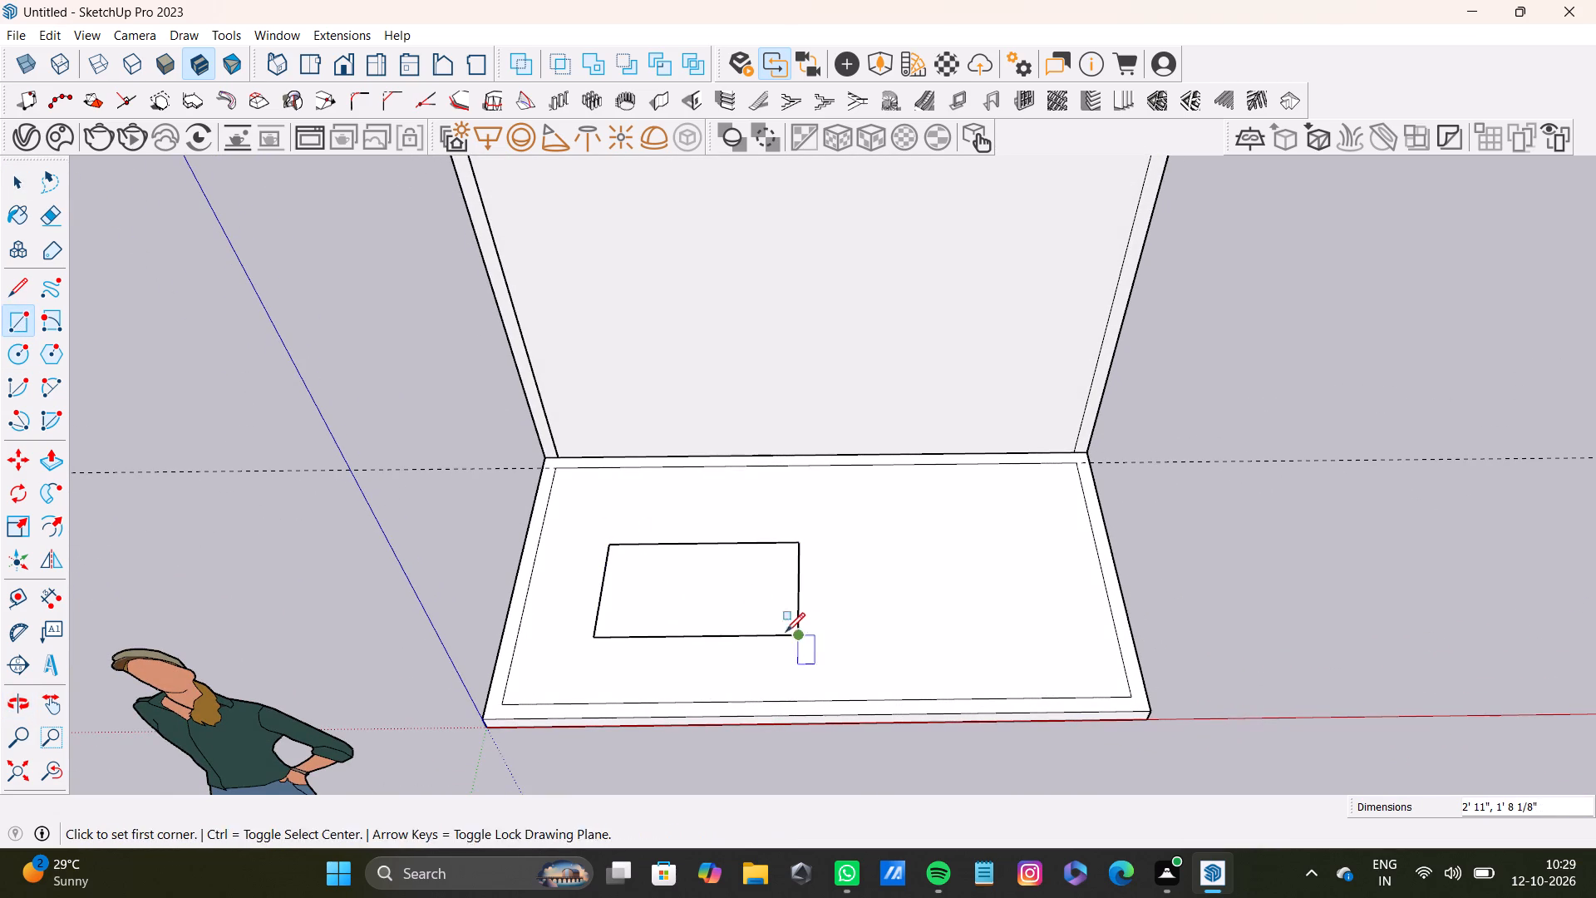
pyautogui.press('space')
# Push/Pull the rectangle on the slab upward about 1' 13/16" into a box.
pyautogui.doubleClick(706, 585)
pyautogui.scroll(-4, 757, 639)
pyautogui.moveTo(768, 636); pyautogui.dragTo(748, 588, button='middle')
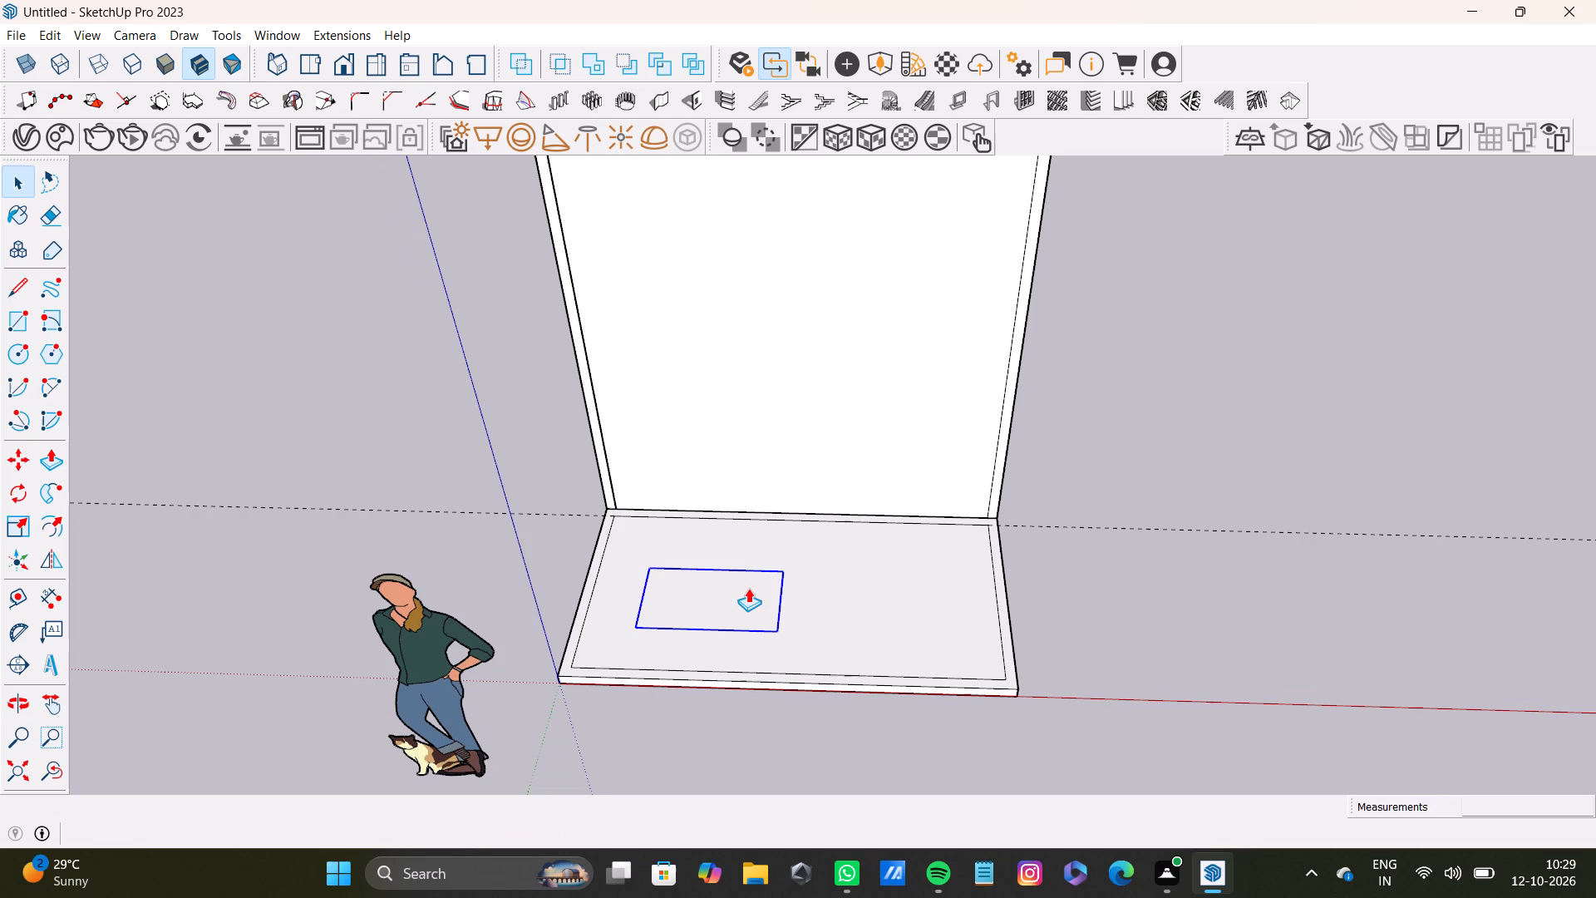
pyautogui.press('p')
pyautogui.moveTo(748, 593); pyautogui.dragTo(745, 558)
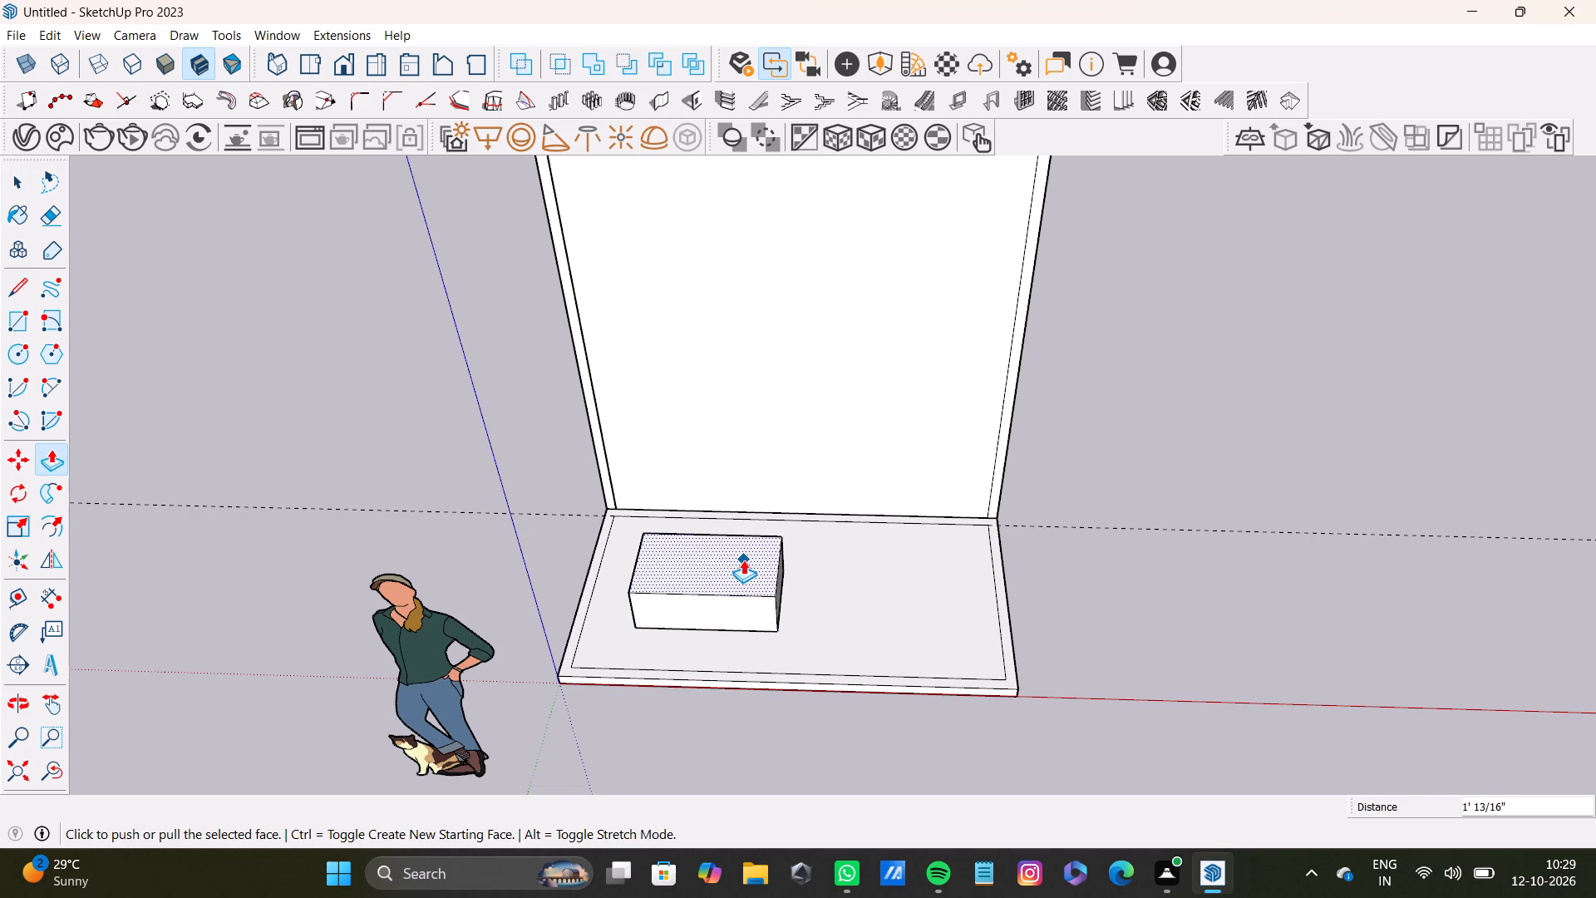
# Push the box's top face down about 9 5/8" to leave a low platform on the slab.
pyautogui.scroll(-8, 673, 580)
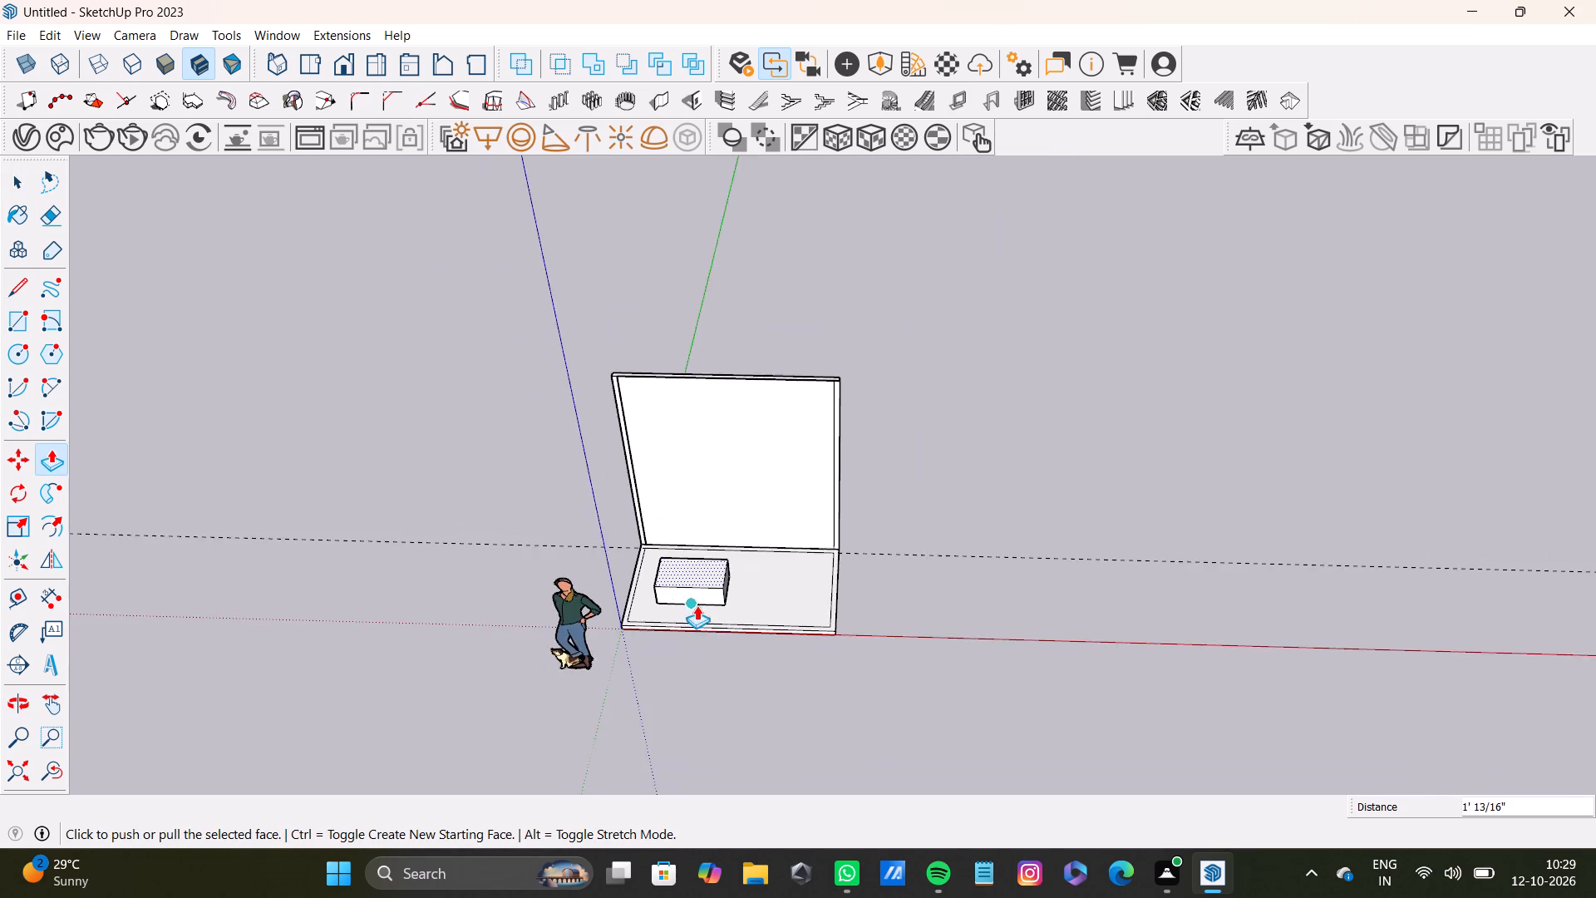
pyautogui.moveTo(697, 605); pyautogui.dragTo(700, 506, button='middle')
pyautogui.scroll(16, 687, 562)
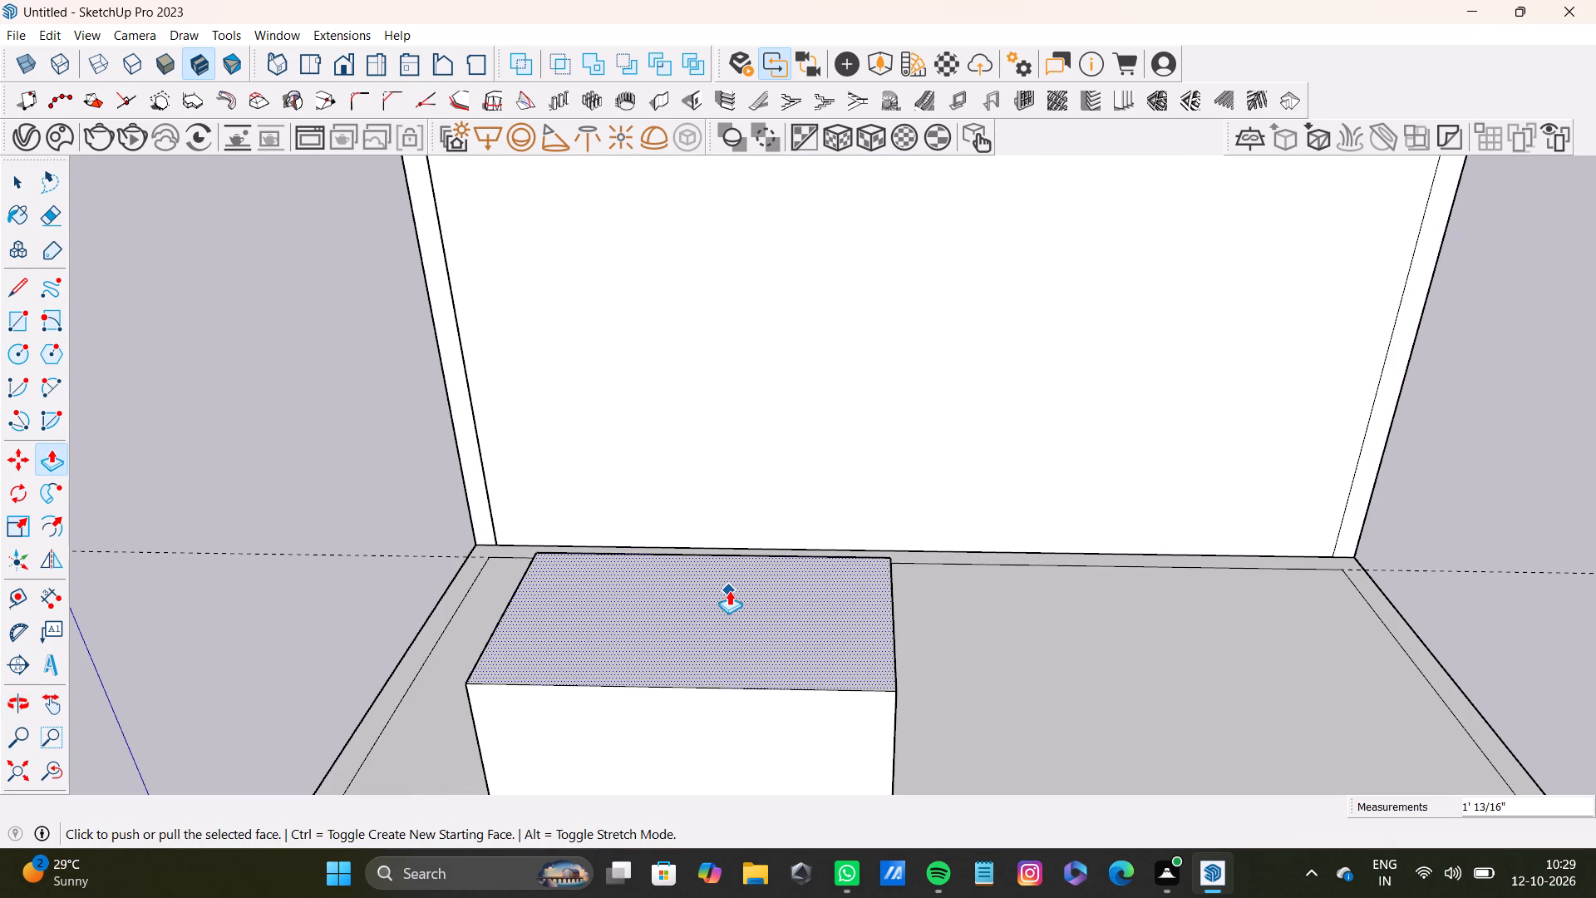
pyautogui.scroll(-9, 710, 698)
pyautogui.keyDown('shift'); pyautogui.moveTo(727, 695); pyautogui.dragTo(759, 544, button='middle'); pyautogui.keyUp('shift')
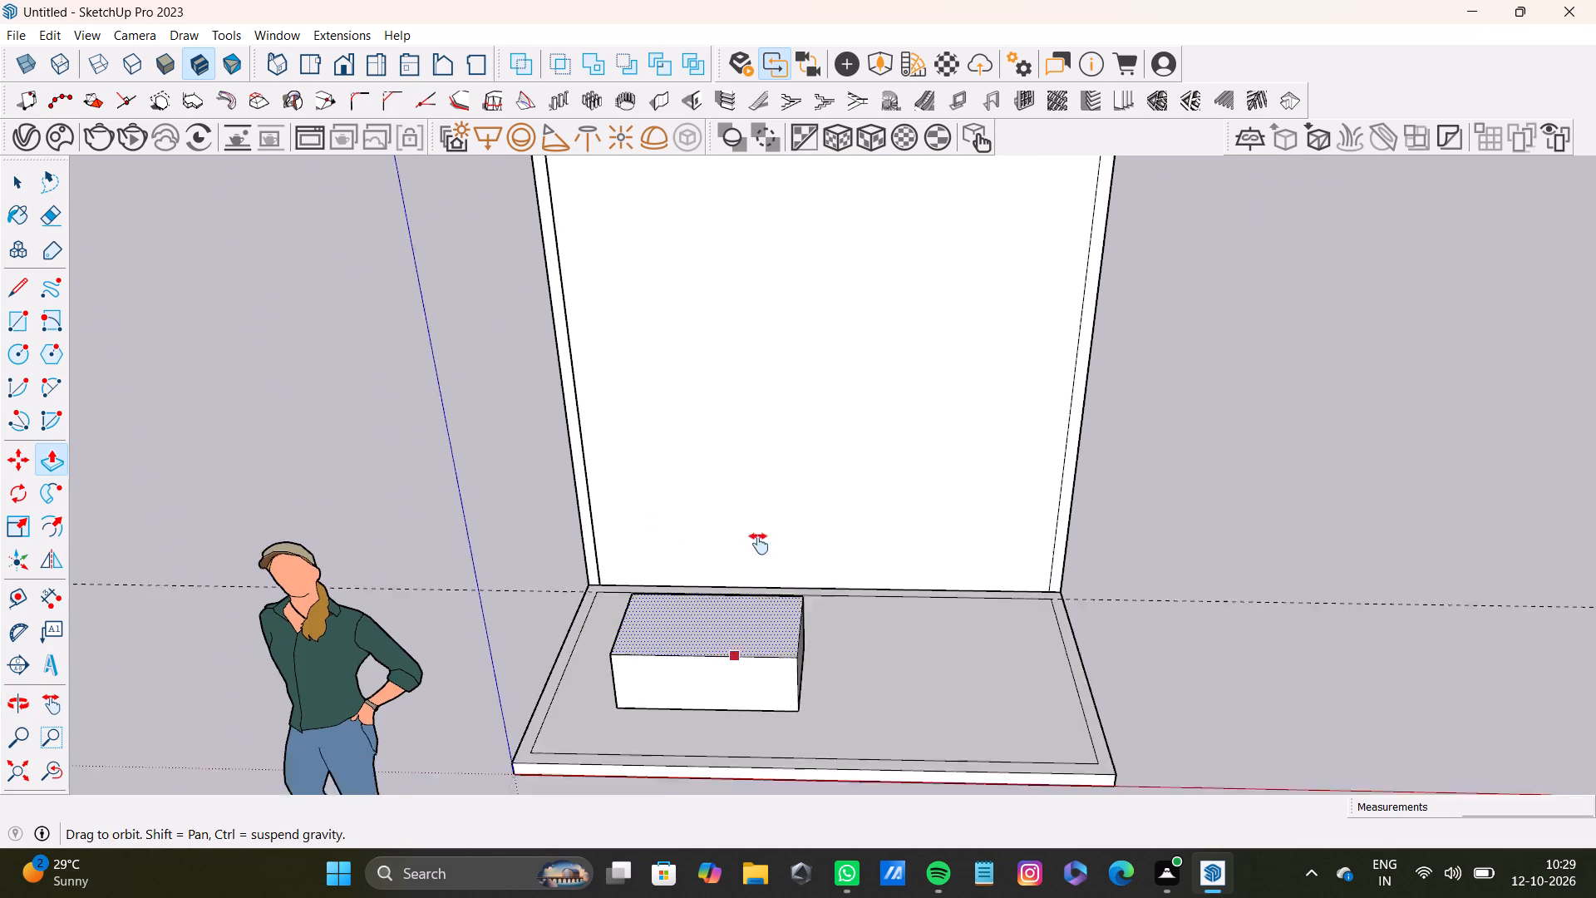
pyautogui.keyDown('shift'); pyautogui.moveTo(759, 544); pyautogui.dragTo(761, 535, button='middle'); pyautogui.keyUp('shift')
pyautogui.scroll(9, 766, 562)
pyautogui.moveTo(761, 521); pyautogui.dragTo(583, 442, button='middle')
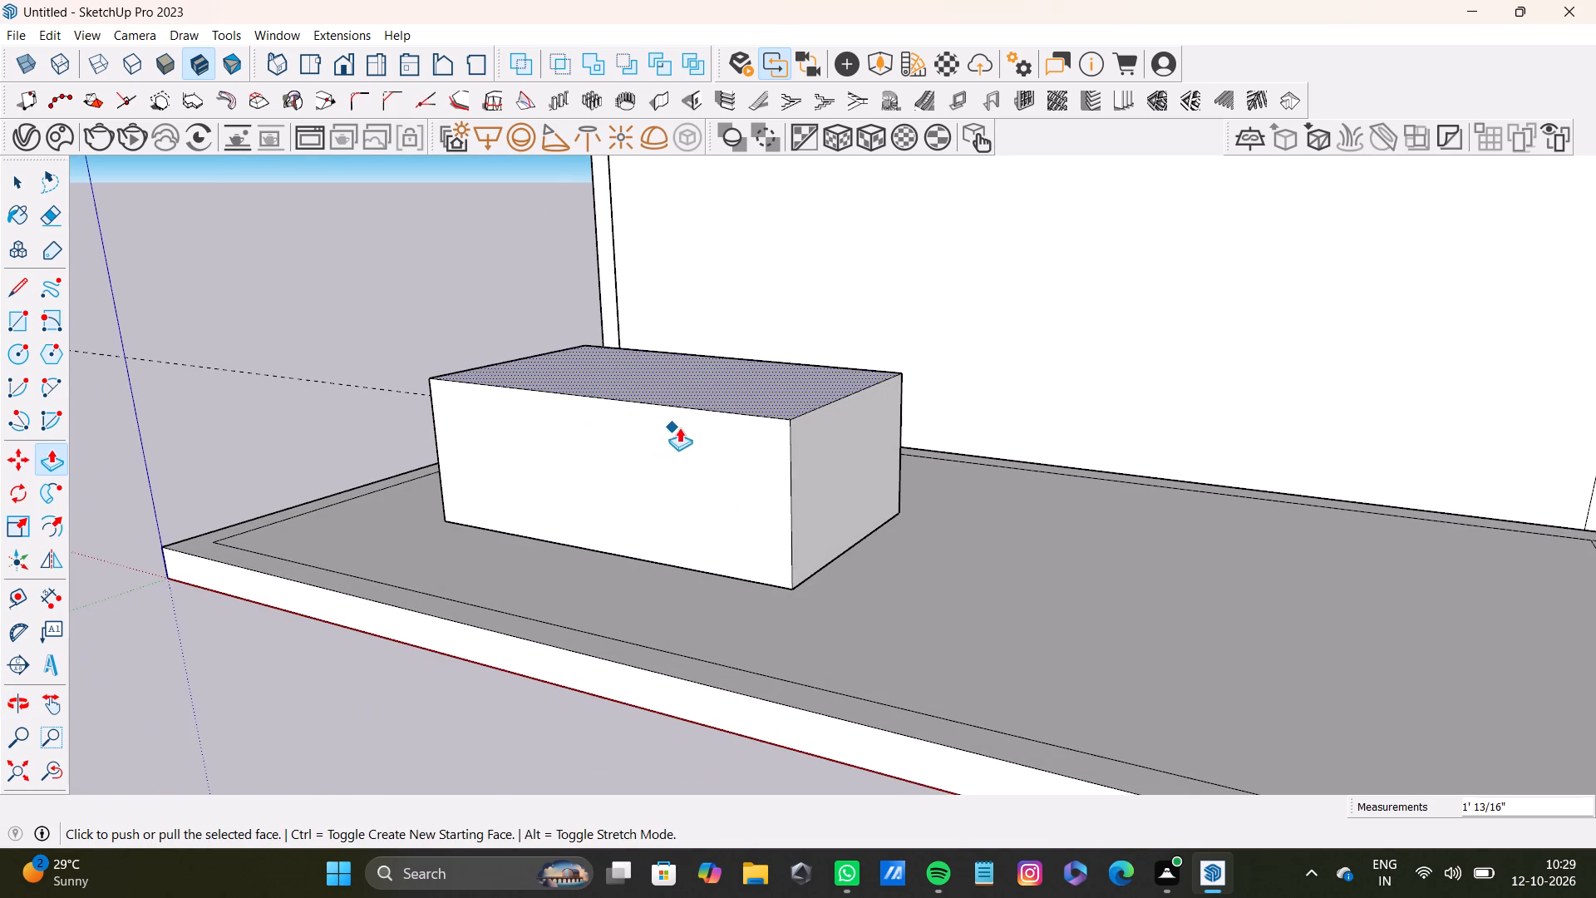
pyautogui.moveTo(741, 395); pyautogui.dragTo(783, 521)
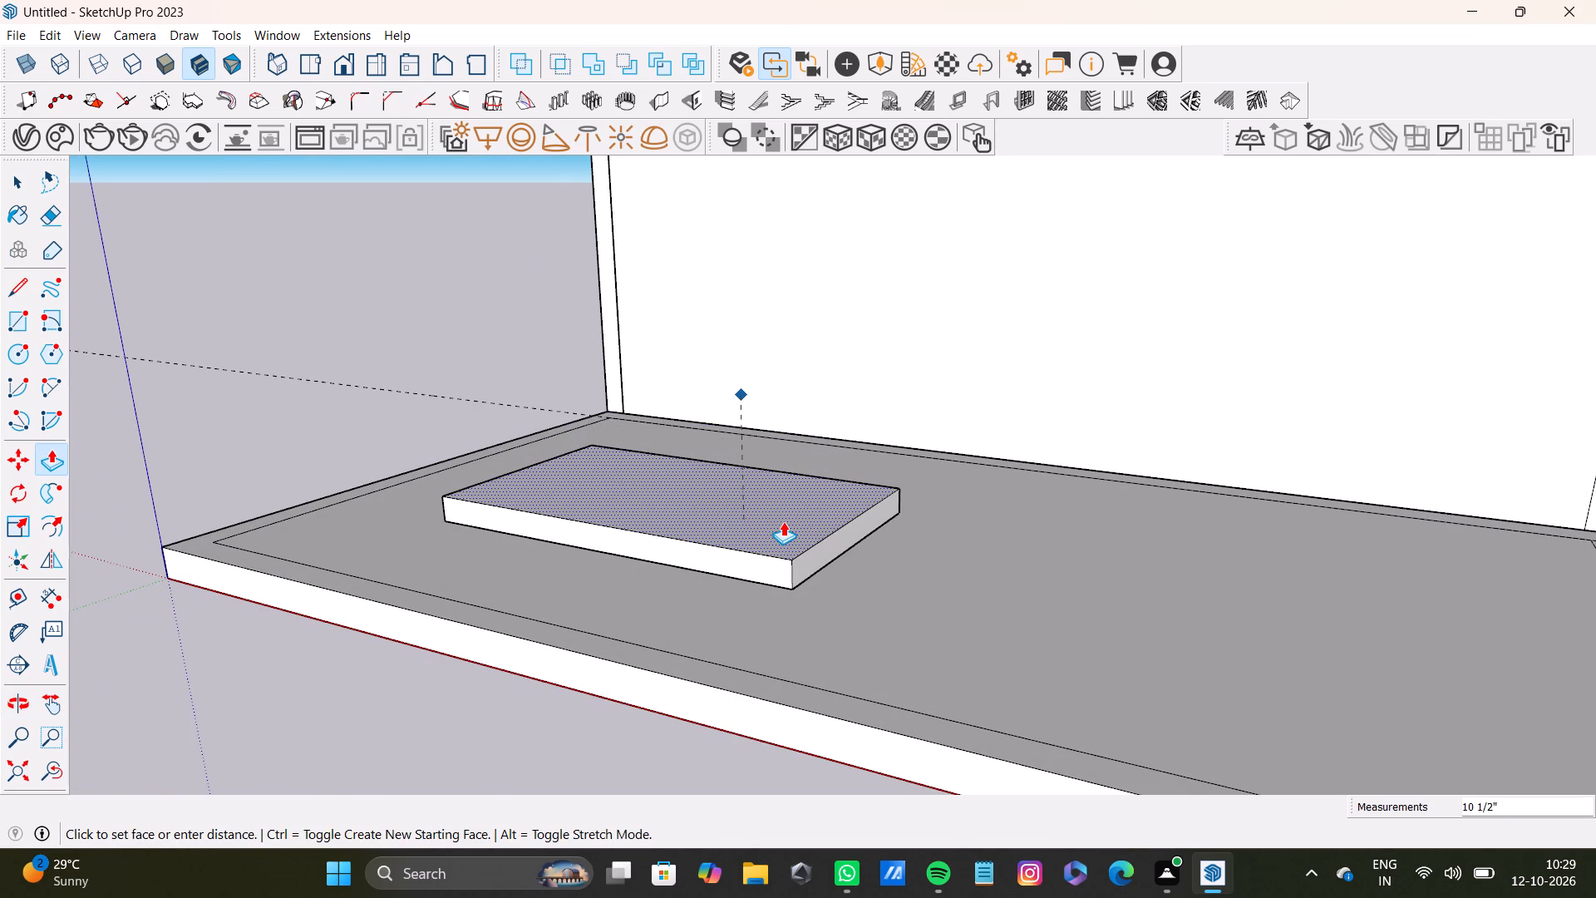
pyautogui.moveTo(783, 521); pyautogui.dragTo(879, 514)
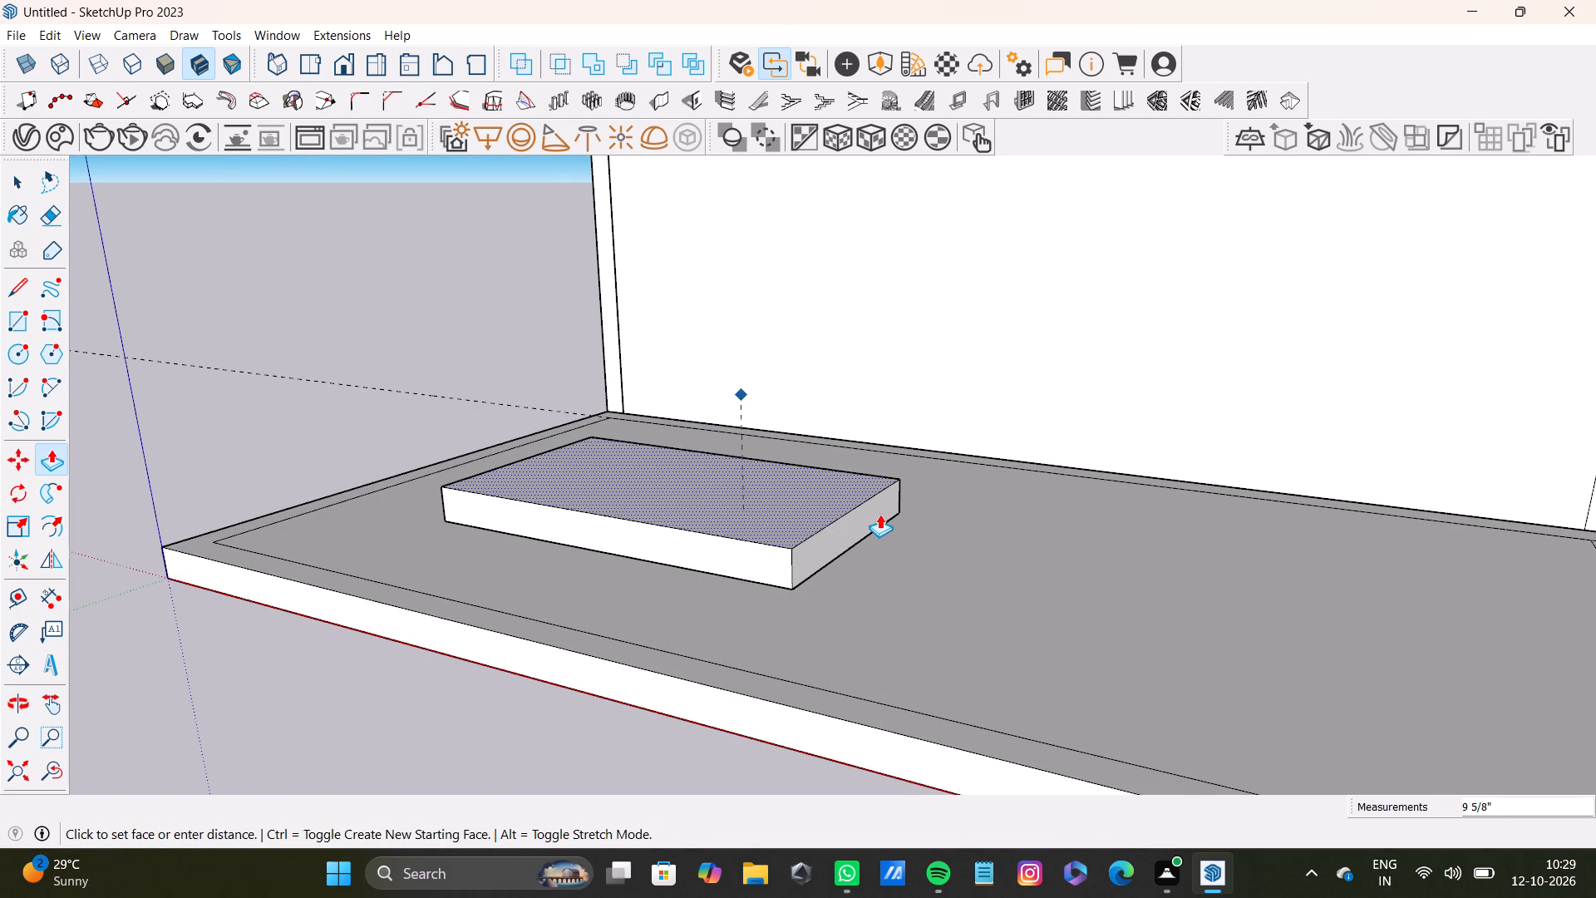
pyautogui.moveTo(879, 514); pyautogui.dragTo(880, 514)
pyautogui.scroll(-5, 799, 529)
pyautogui.moveTo(769, 526); pyautogui.dragTo(910, 575, button='middle')
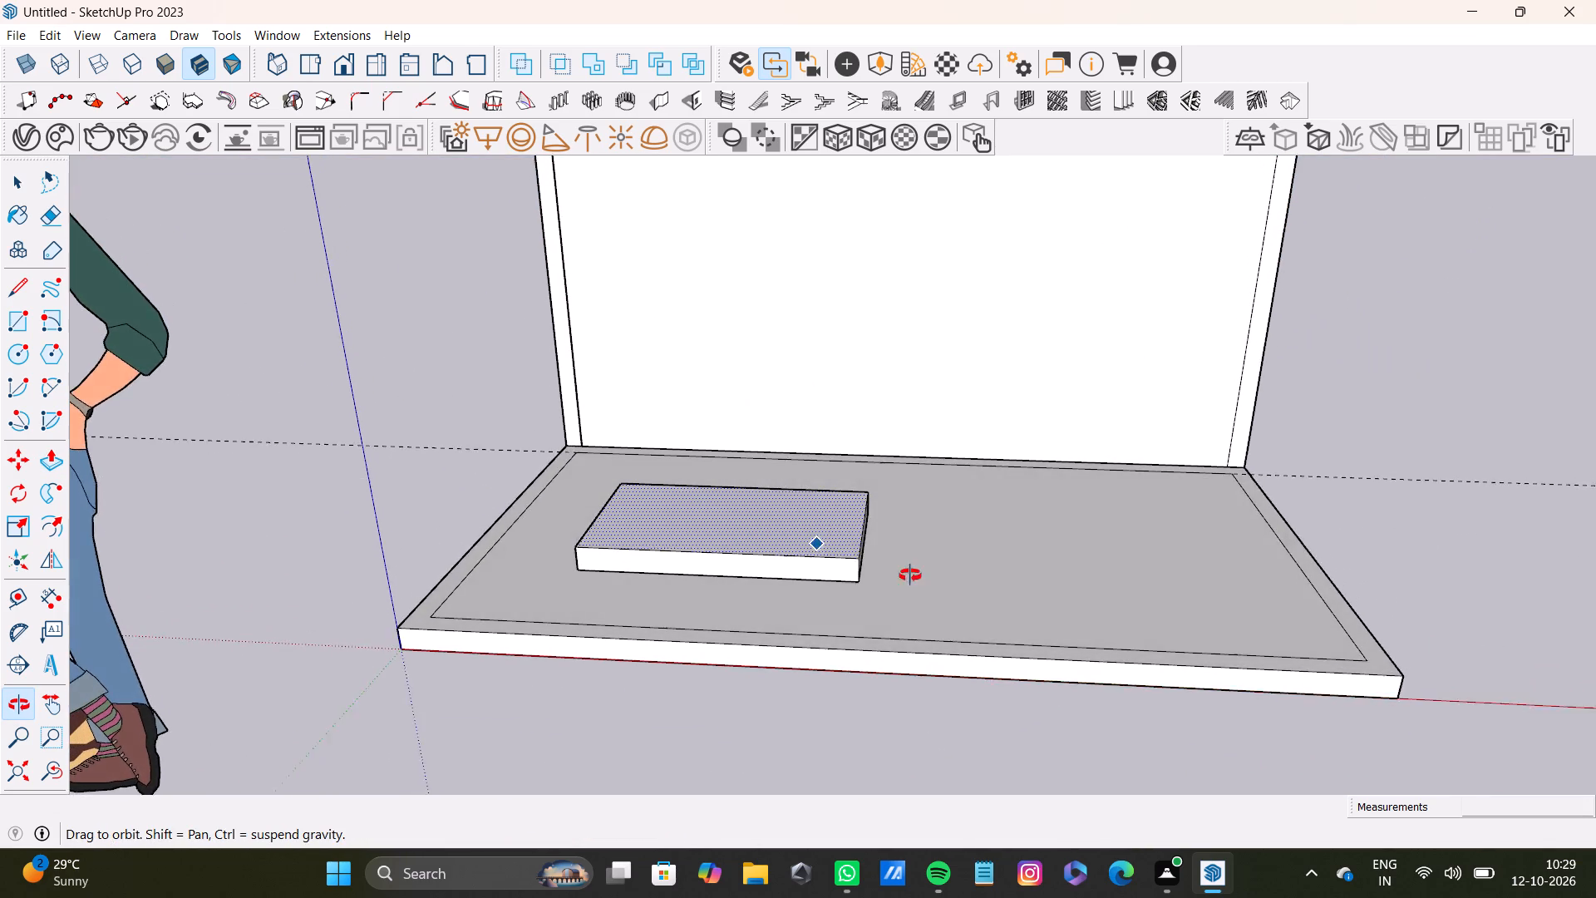
pyautogui.moveTo(910, 575); pyautogui.dragTo(892, 575, button='middle')
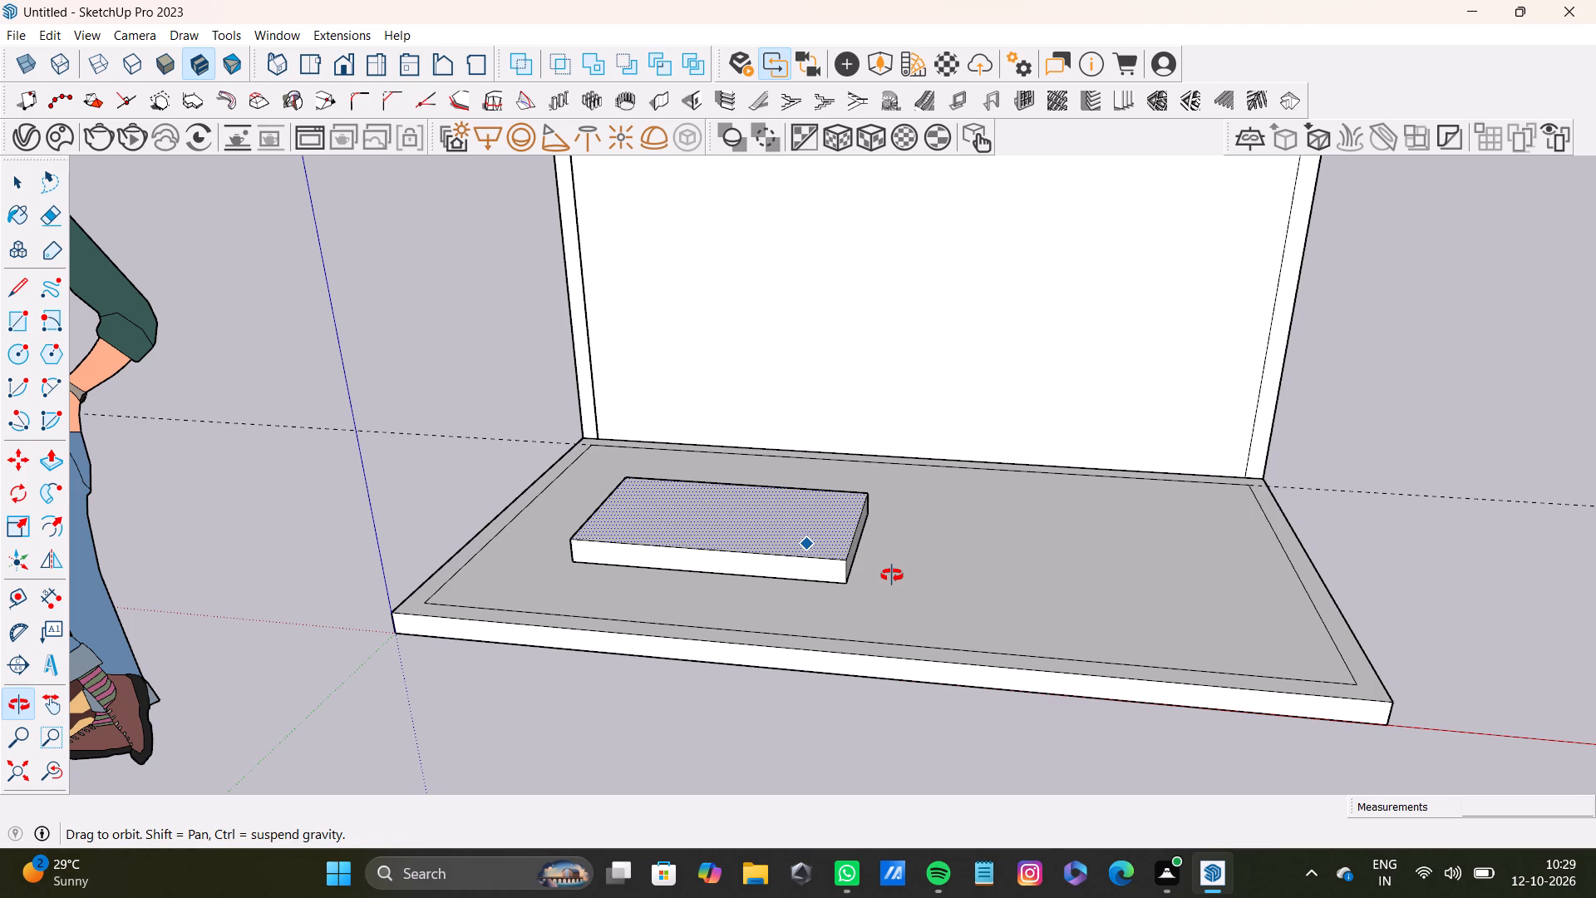
# Push/Pull the top face of the low platform upward about 1' 3 13/16" to make a taller box.
pyautogui.moveTo(892, 575); pyautogui.dragTo(891, 575, button='middle')
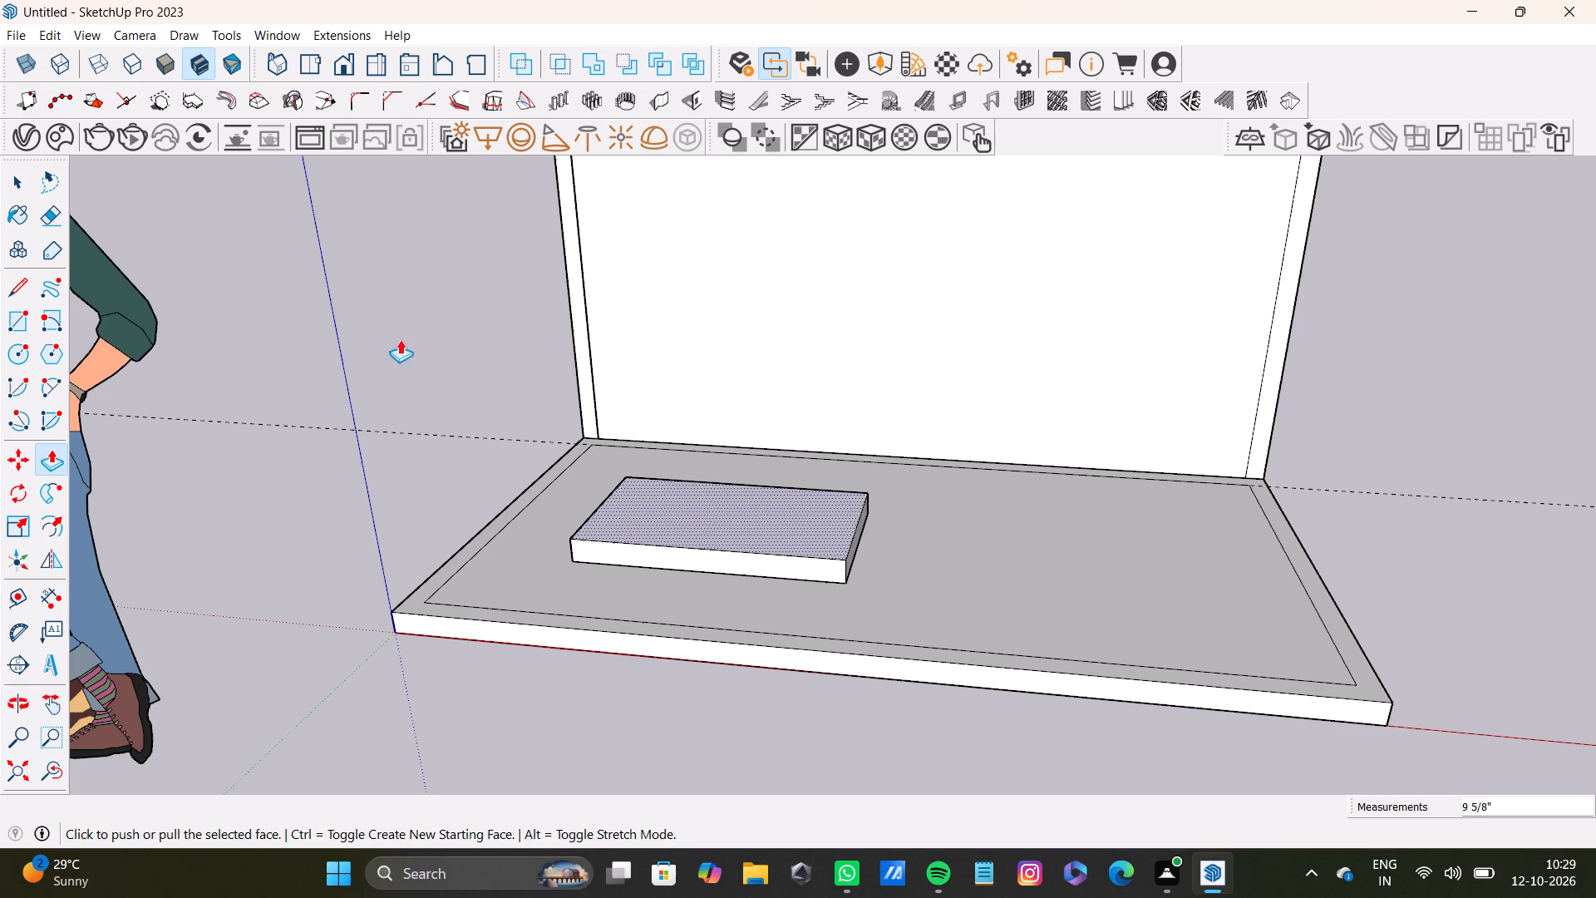
pyautogui.scroll(-4, 650, 524)
pyautogui.scroll(4, 709, 540)
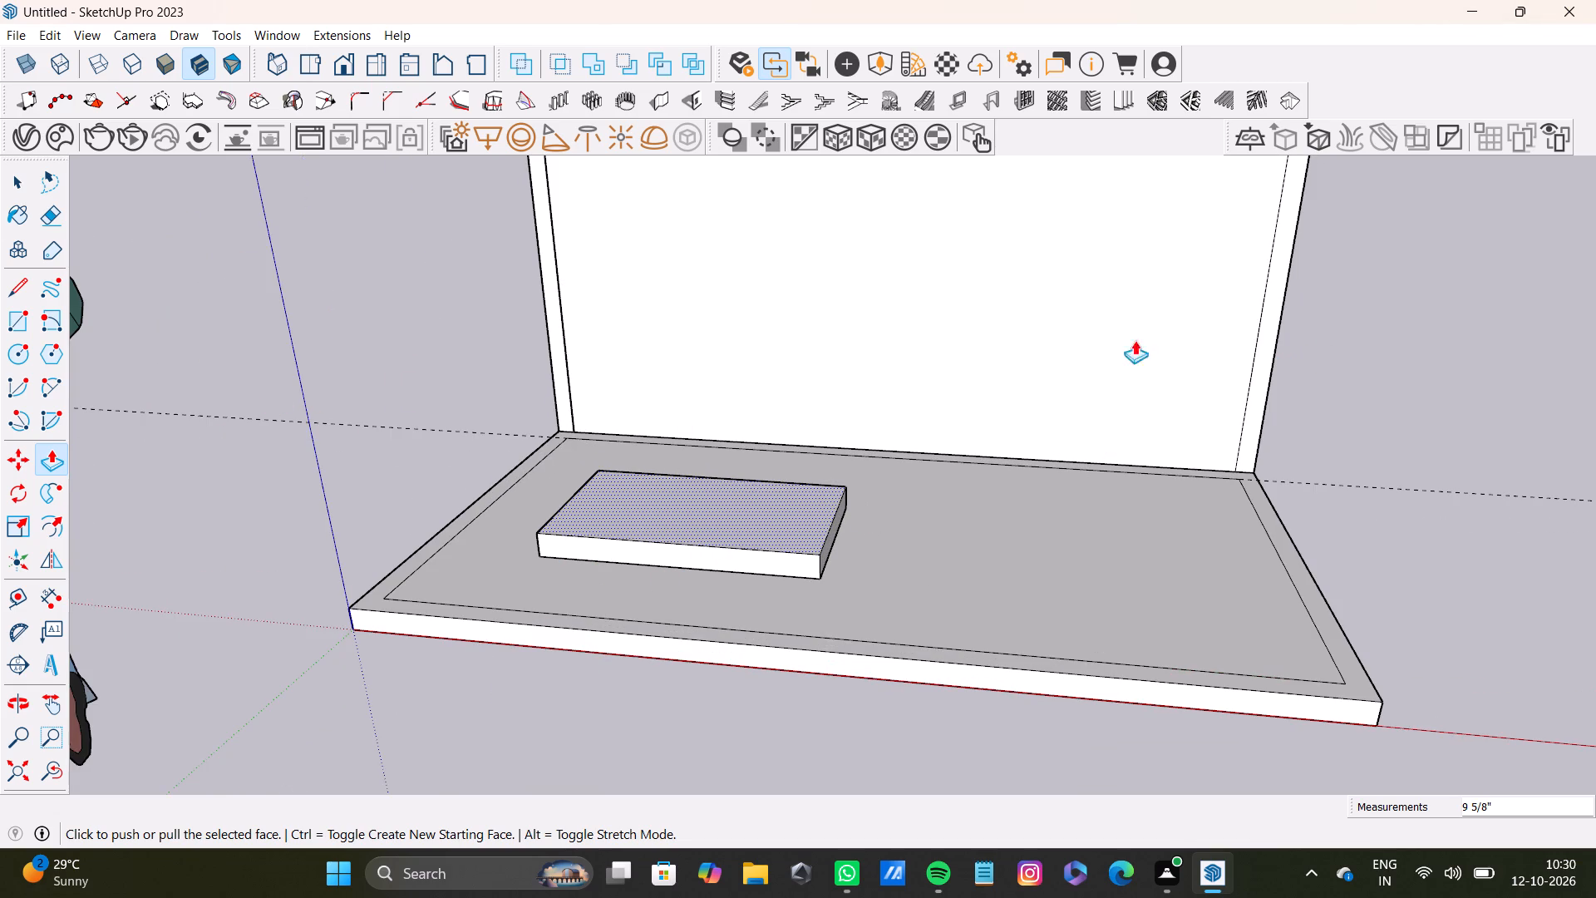
pyautogui.scroll(8, 738, 567)
pyautogui.scroll(-7, 801, 531)
pyautogui.moveTo(744, 507); pyautogui.dragTo(744, 506, button='middle')
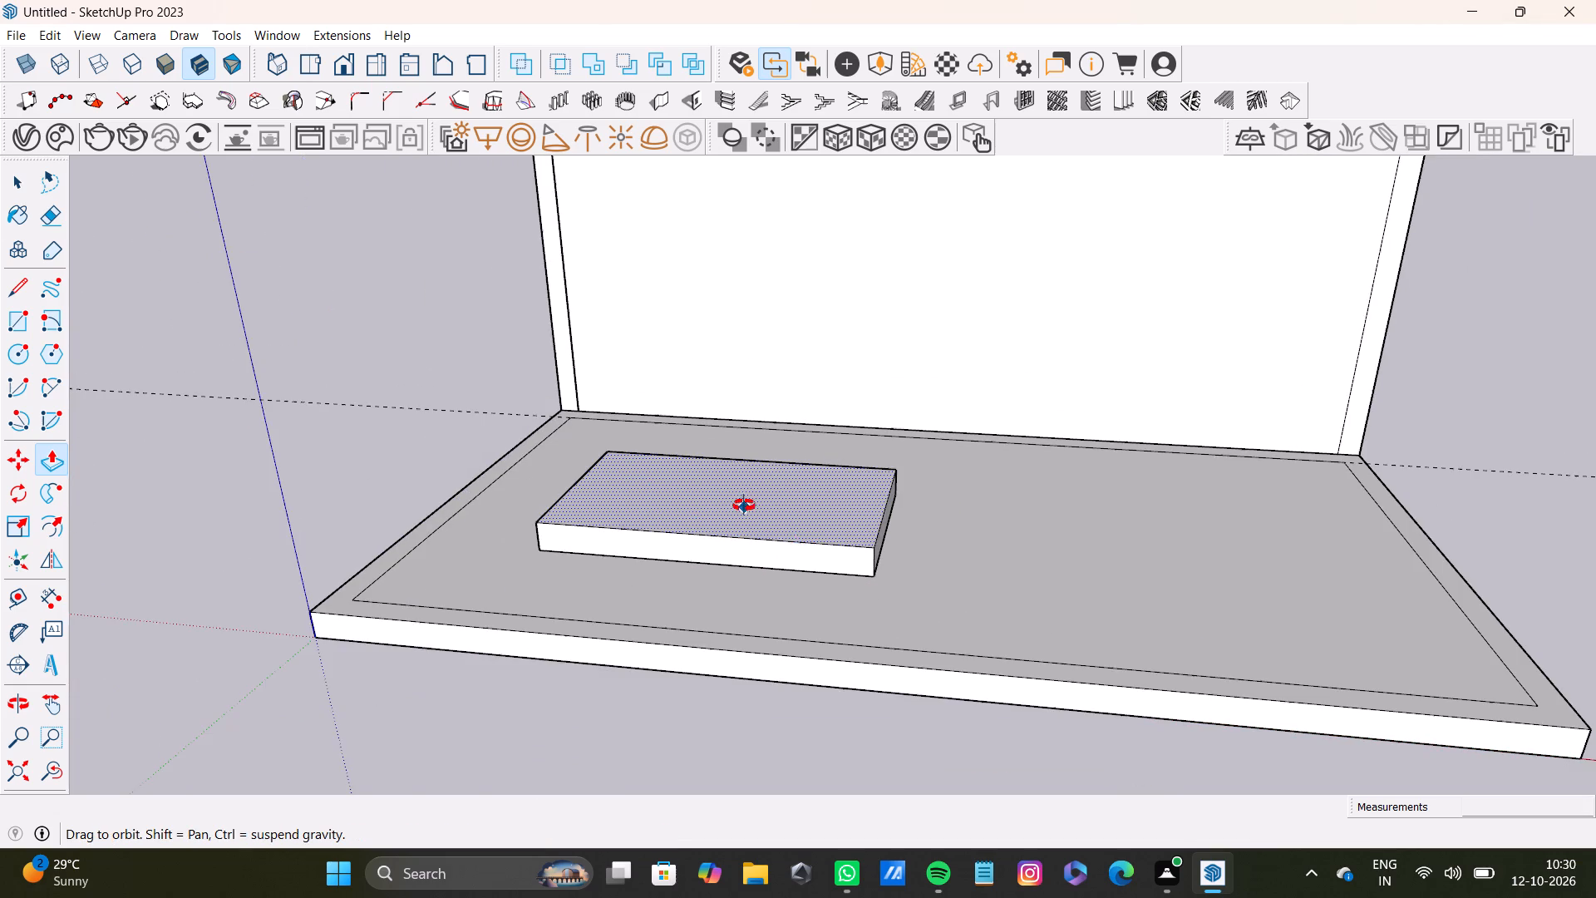
pyautogui.moveTo(744, 506); pyautogui.dragTo(818, 568, button='middle')
pyautogui.moveTo(811, 570); pyautogui.dragTo(786, 628, button='middle')
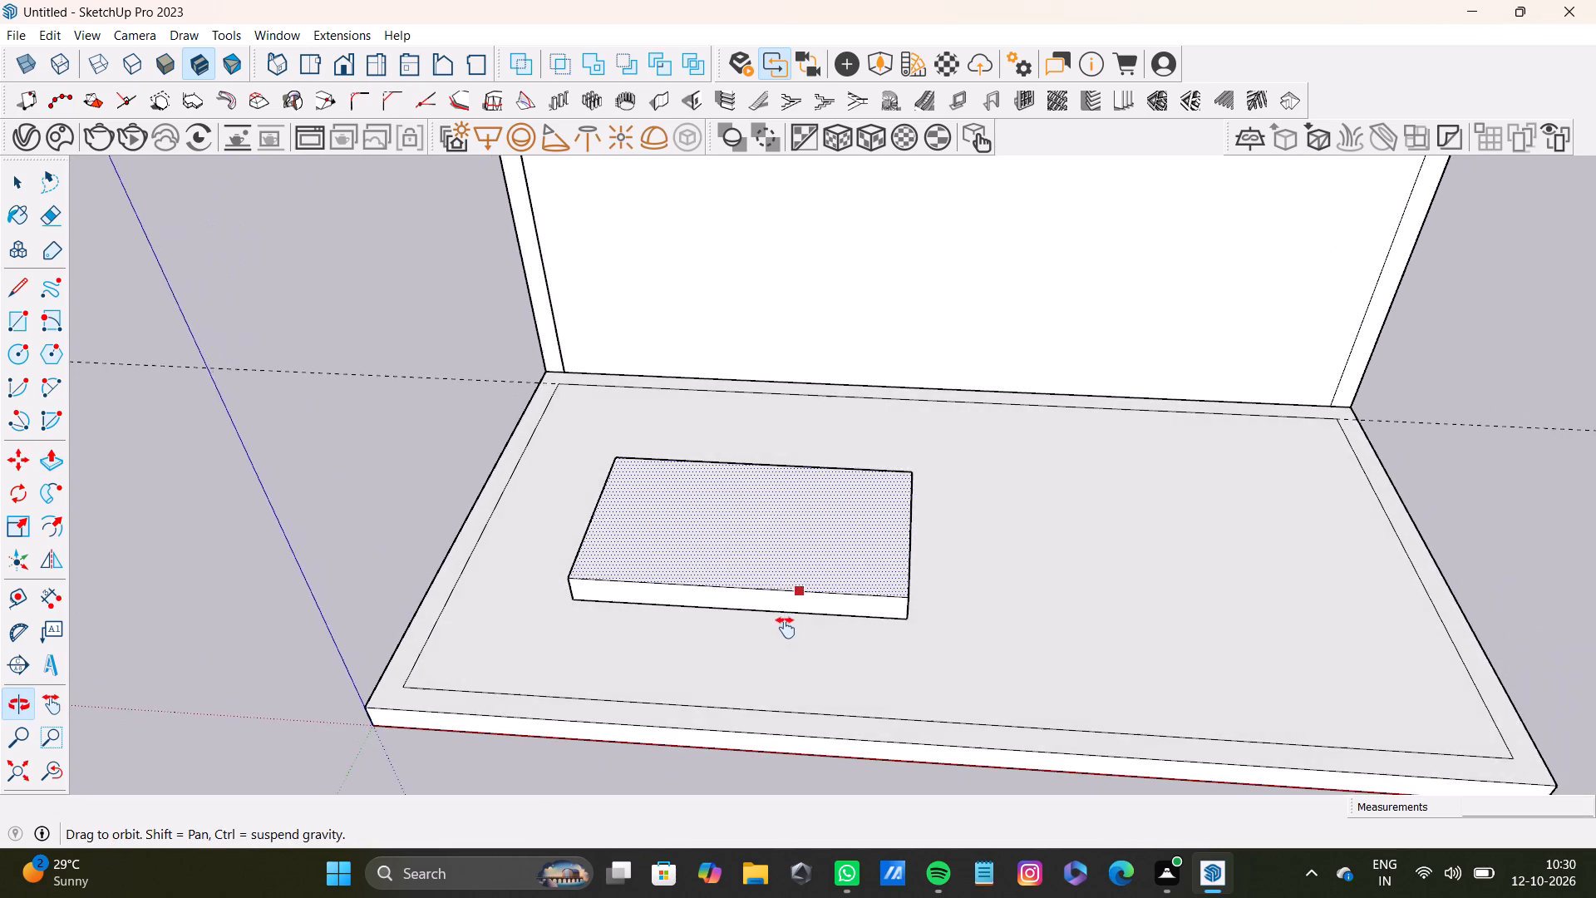
pyautogui.moveTo(786, 628); pyautogui.dragTo(788, 616, button='middle')
pyautogui.scroll(7, 808, 593)
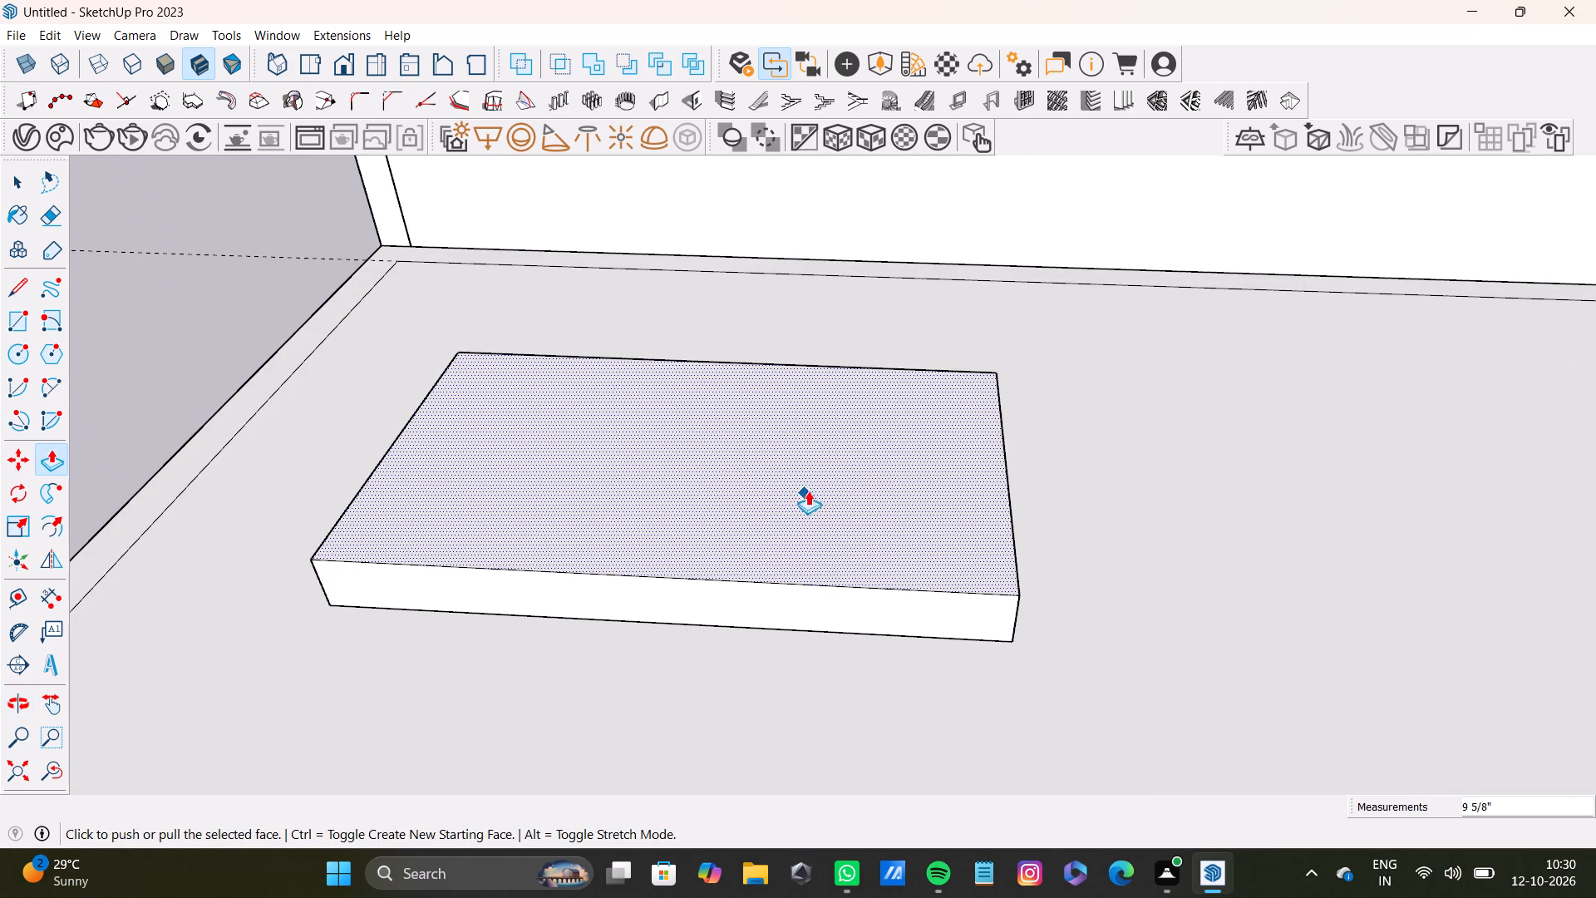
pyautogui.scroll(-4, 776, 553)
pyautogui.moveTo(785, 565); pyautogui.dragTo(784, 487, button='middle')
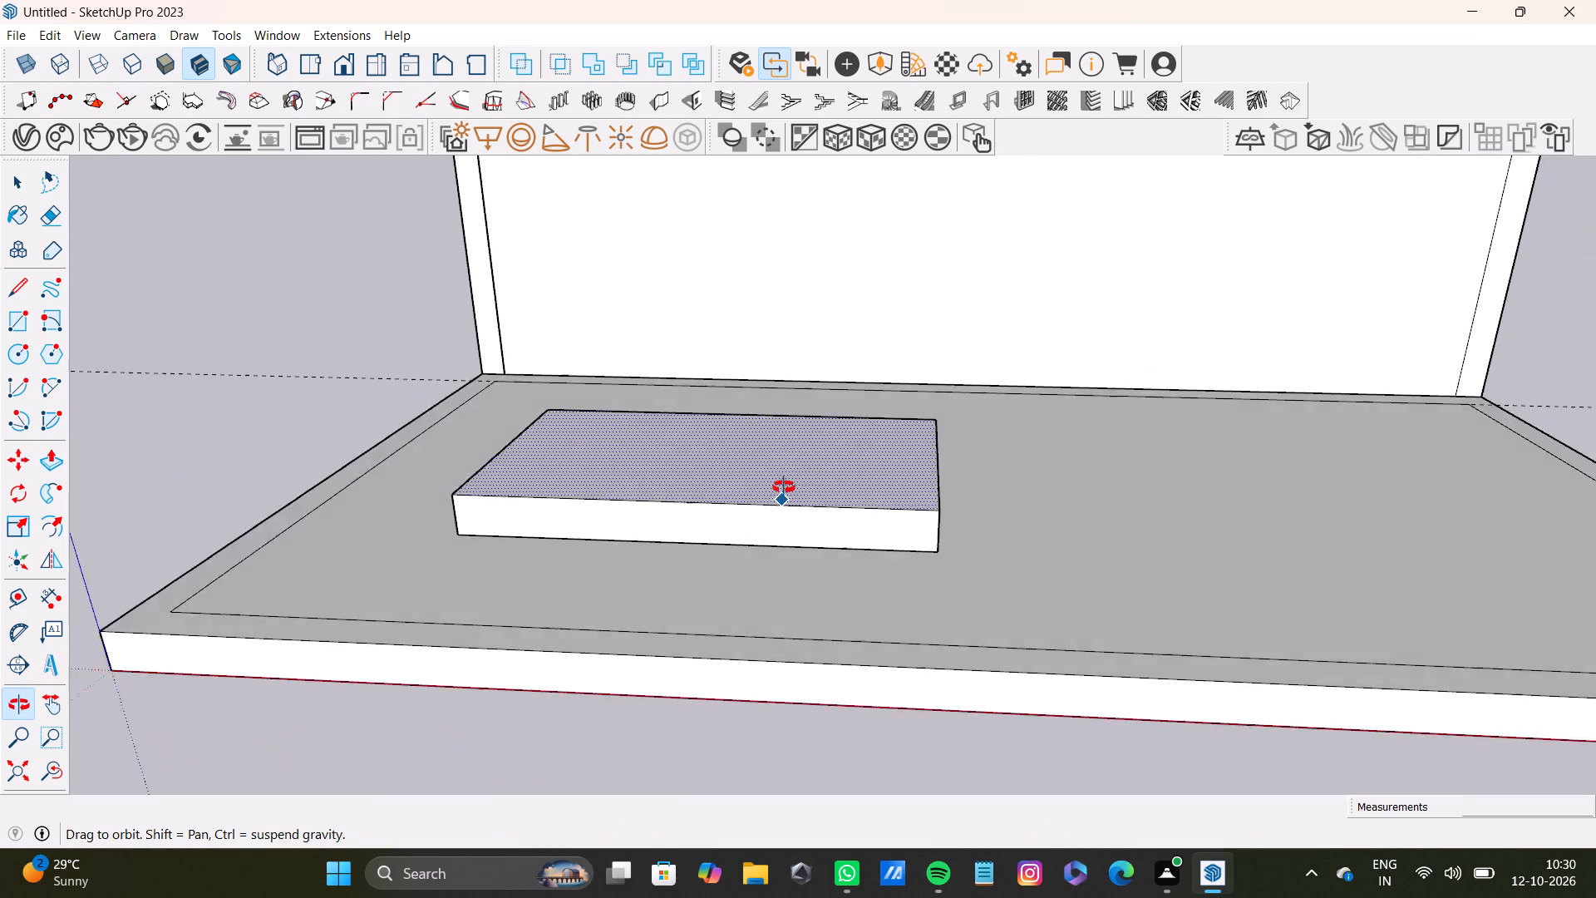
pyautogui.moveTo(784, 487); pyautogui.dragTo(773, 472, button='middle')
pyautogui.scroll(3, 776, 505)
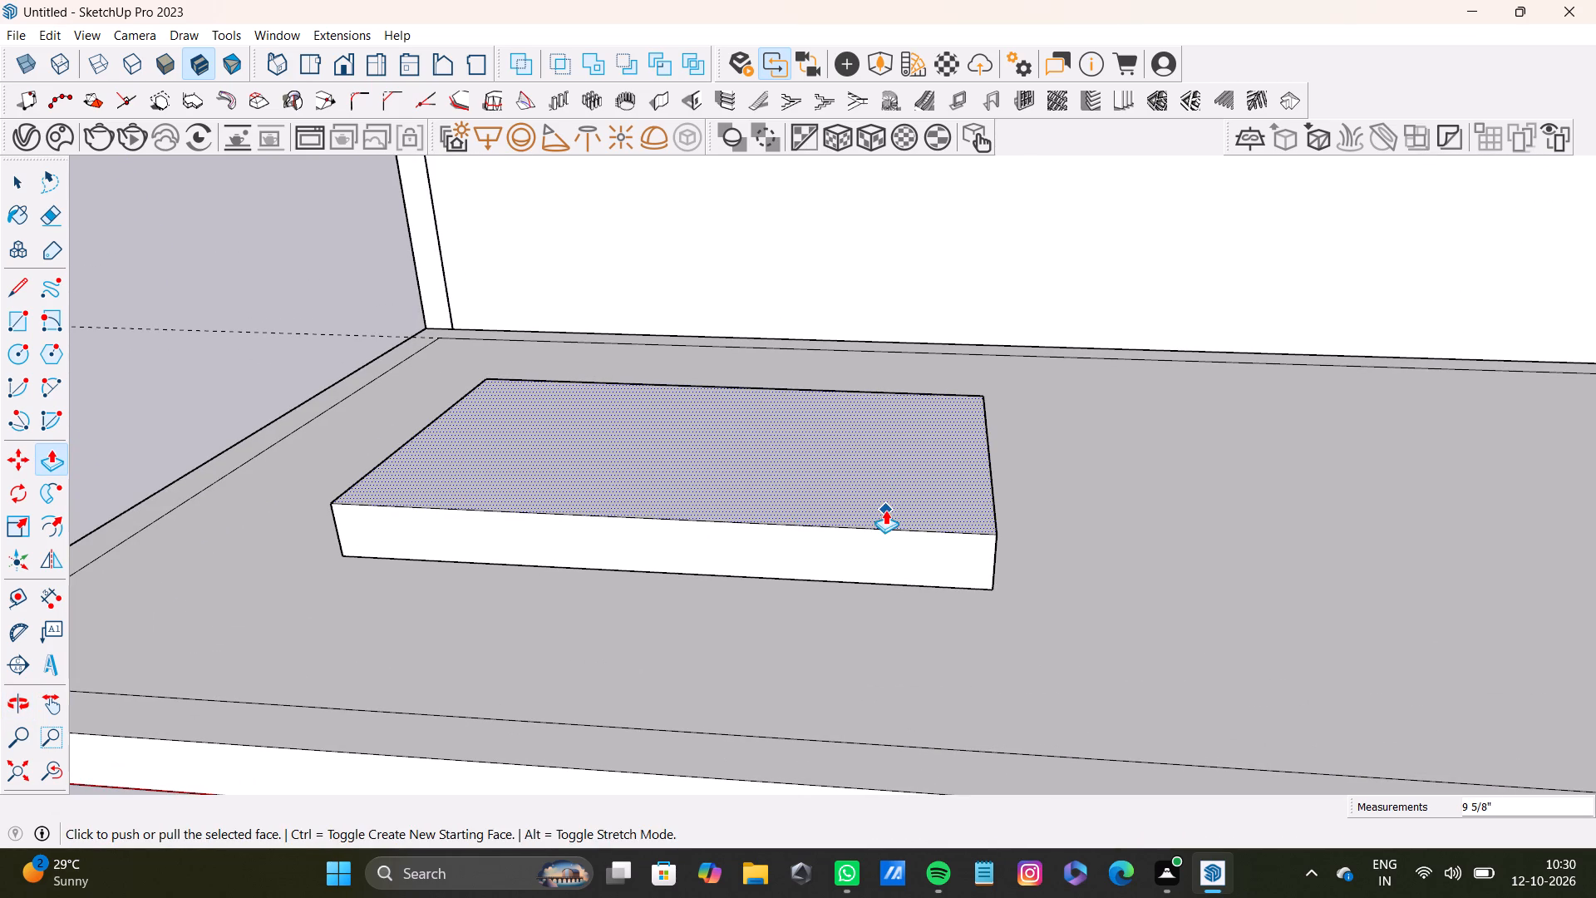
pyautogui.moveTo(884, 511); pyautogui.dragTo(816, 247)
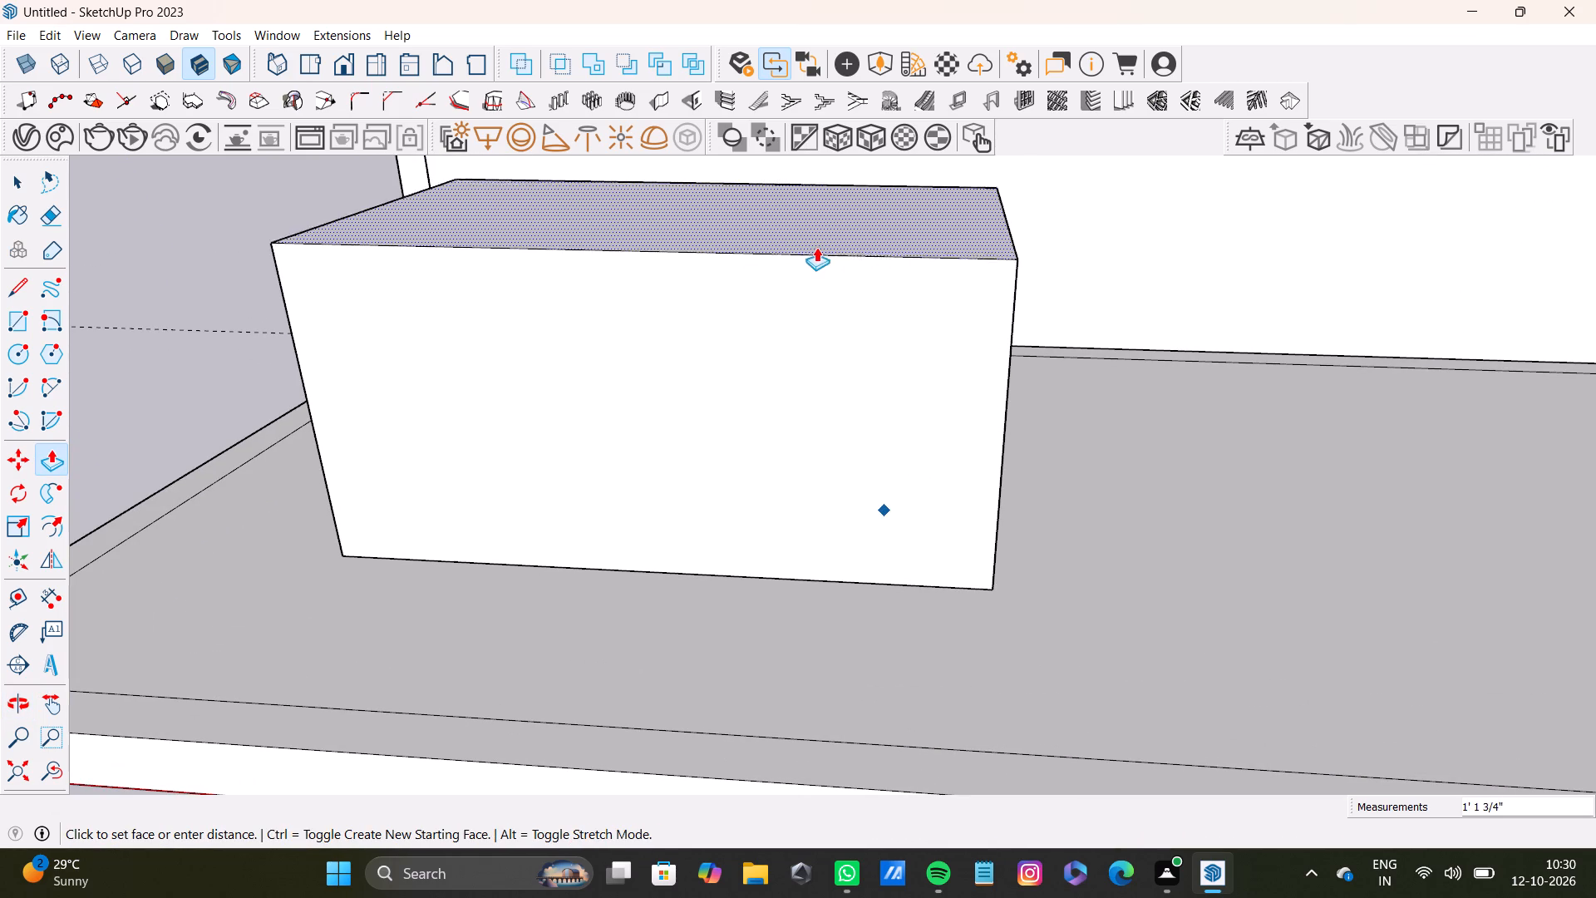
pyautogui.moveTo(816, 247); pyautogui.dragTo(815, 202)
# Push the box's top face down slightly to reduce its height.
pyautogui.scroll(-4, 869, 338)
pyautogui.keyDown('shift'); pyautogui.moveTo(835, 382); pyautogui.dragTo(838, 466, button='middle'); pyautogui.keyUp('shift')
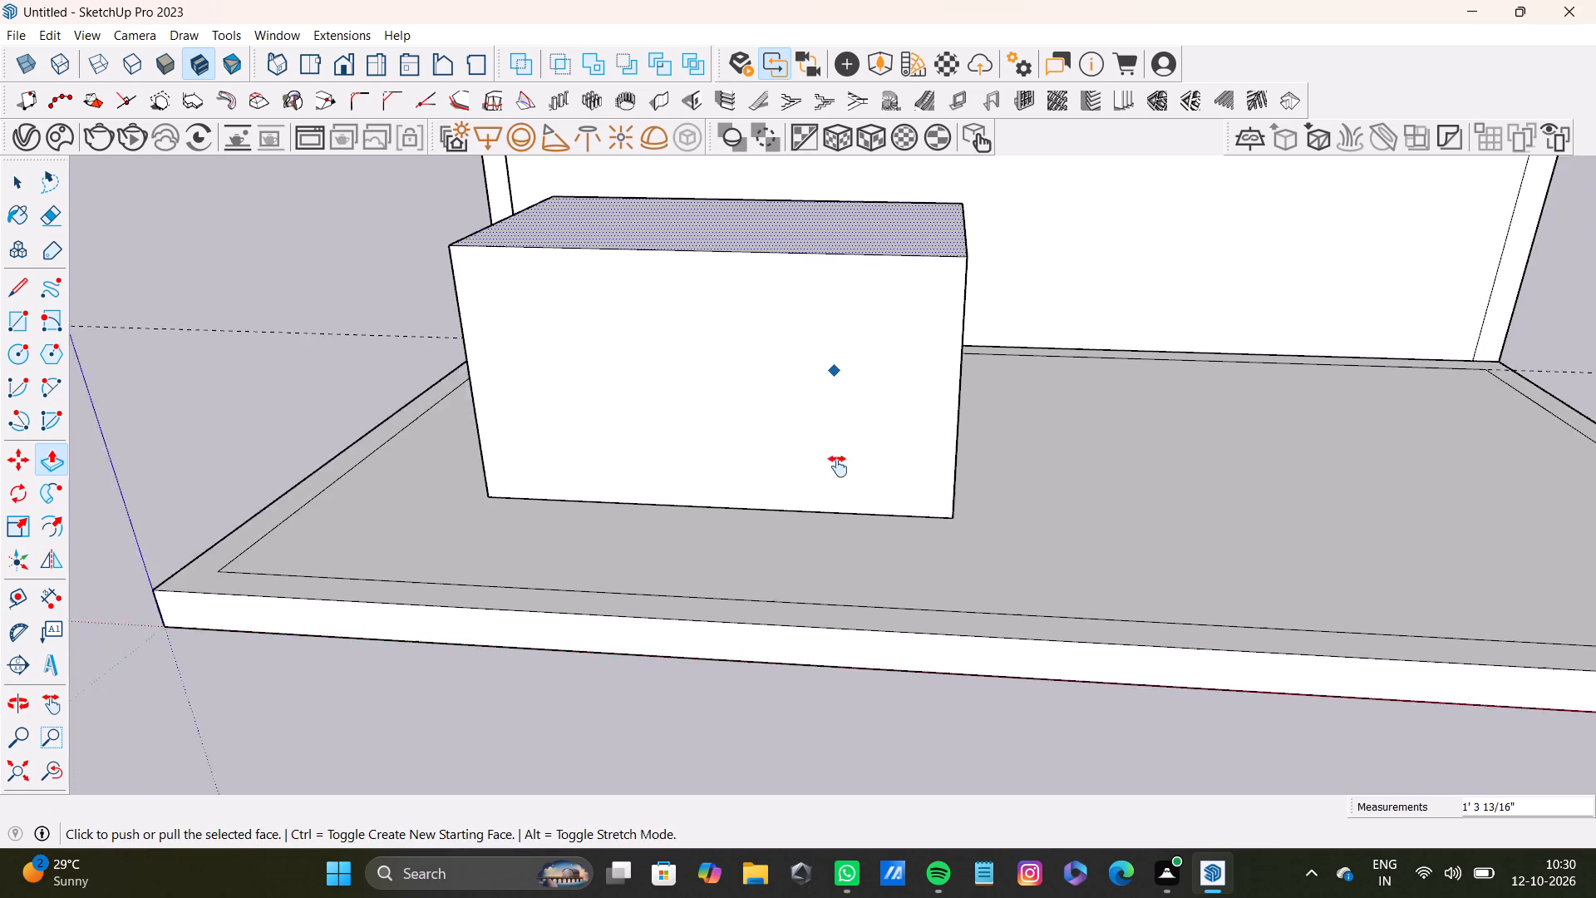
pyautogui.keyDown('shift'); pyautogui.moveTo(838, 466); pyautogui.dragTo(773, 357, button='middle'); pyautogui.keyUp('shift')
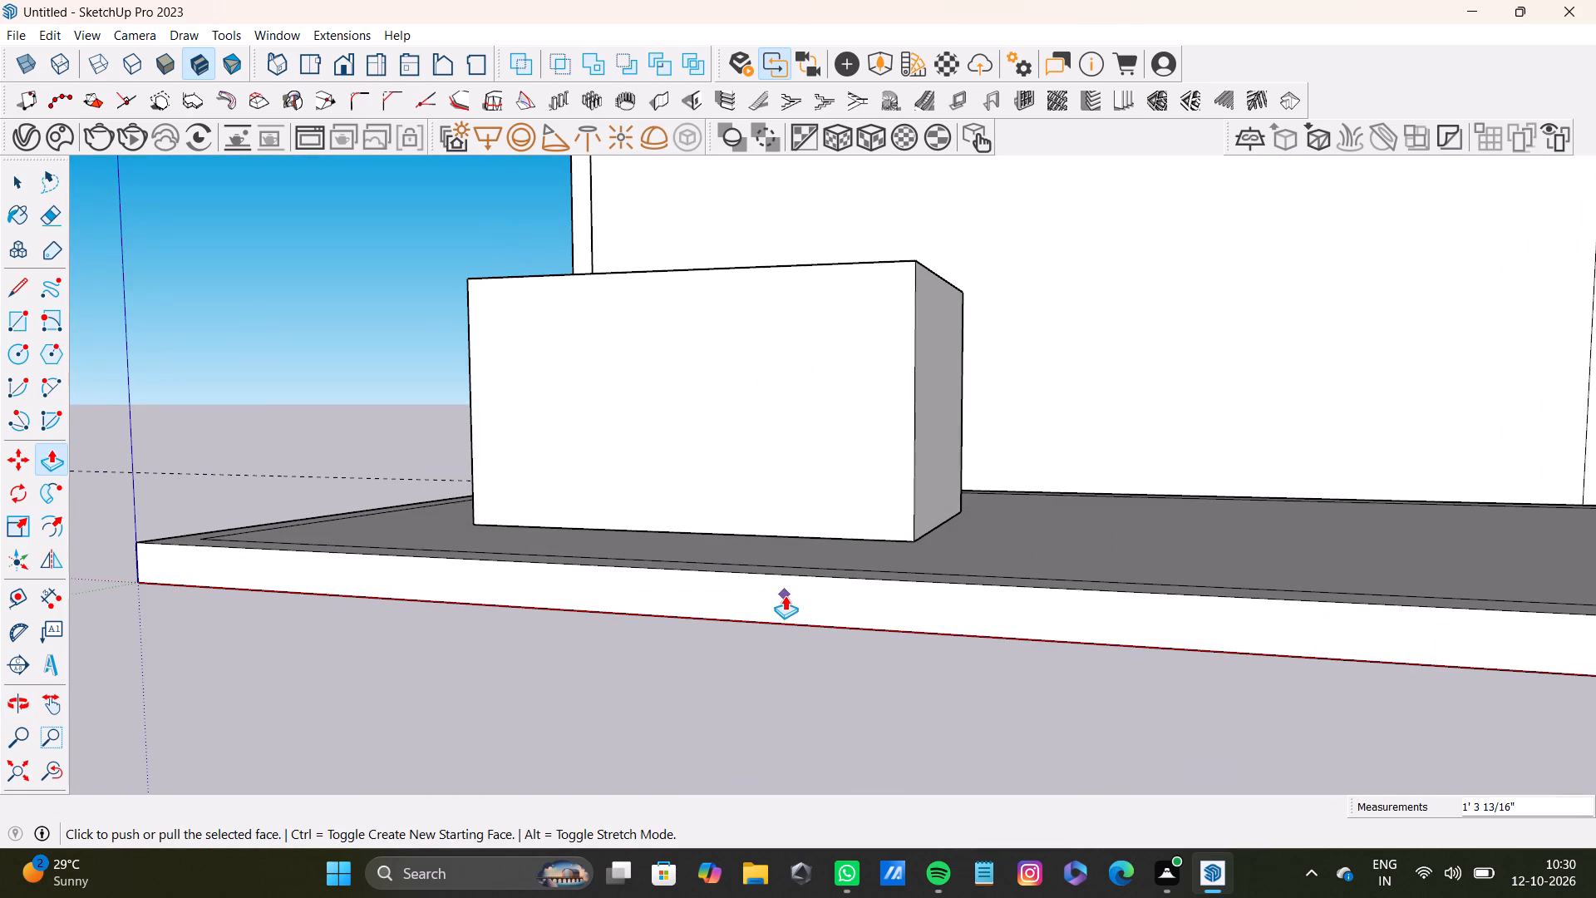
pyautogui.scroll(-9, 634, 398)
pyautogui.moveTo(692, 399); pyautogui.dragTo(795, 473, button='middle')
pyautogui.scroll(5, 590, 447)
pyautogui.scroll(-8, 632, 429)
pyautogui.keyDown('shift'); pyautogui.moveTo(644, 434); pyautogui.dragTo(814, 429, button='middle'); pyautogui.keyUp('shift')
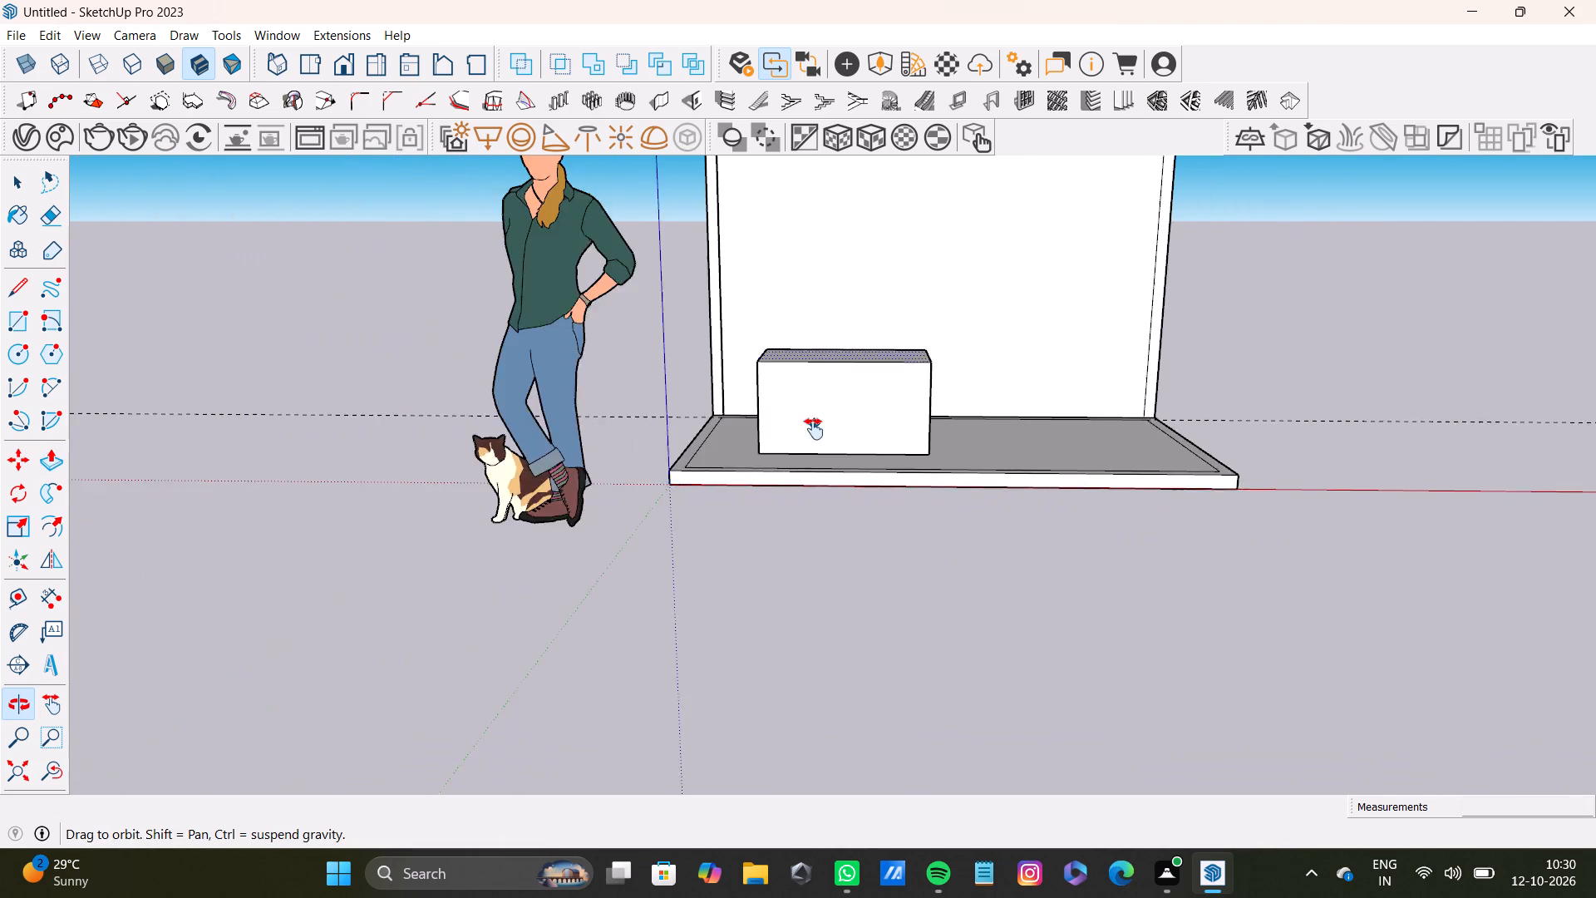
pyautogui.keyDown('shift'); pyautogui.moveTo(814, 429); pyautogui.dragTo(796, 560, button='middle'); pyautogui.keyUp('shift')
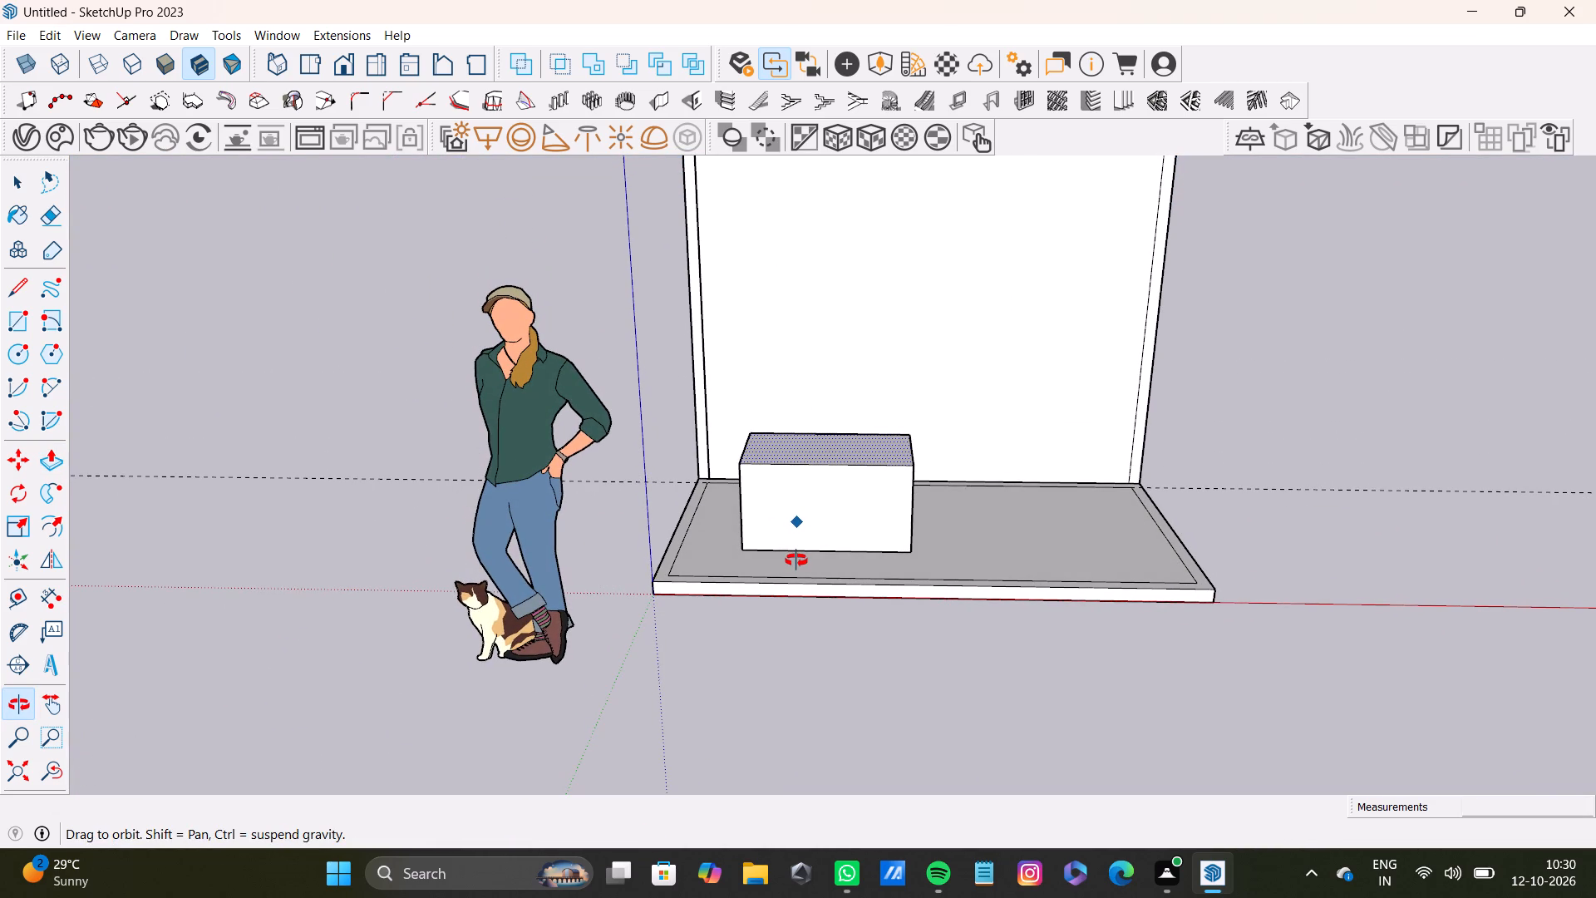
pyautogui.keyDown('shift'); pyautogui.moveTo(796, 560); pyautogui.dragTo(793, 565, button='middle'); pyautogui.keyUp('shift')
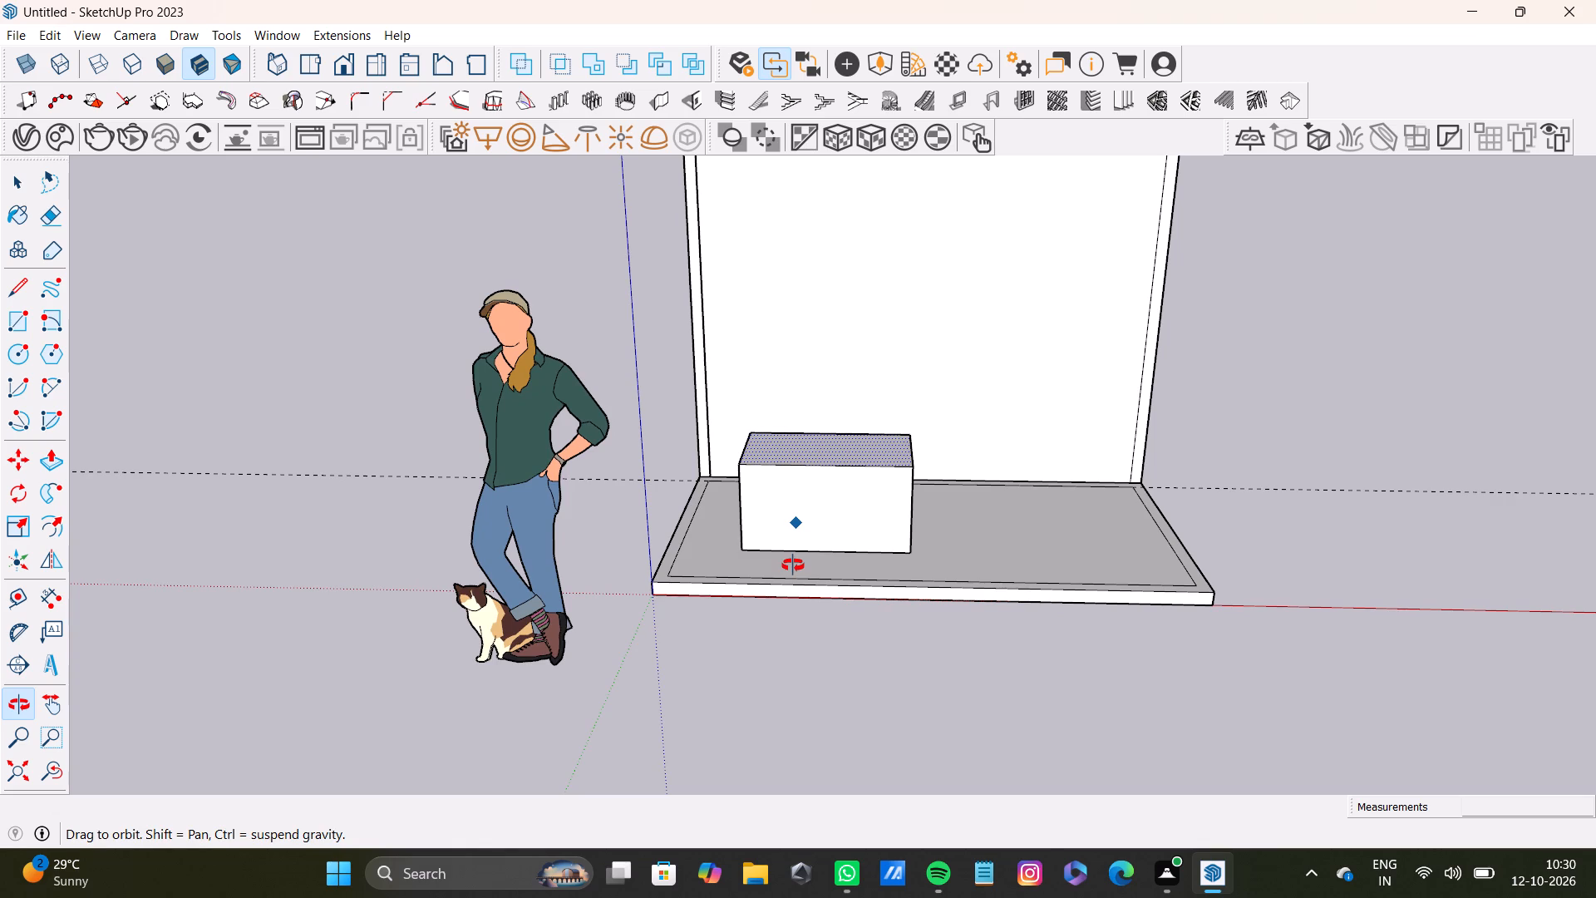
pyautogui.keyDown('shift'); pyautogui.moveTo(793, 565); pyautogui.dragTo(765, 571, button='middle'); pyautogui.keyUp('shift')
pyautogui.scroll(8, 793, 550)
pyautogui.moveTo(831, 492); pyautogui.dragTo(813, 540, button='middle')
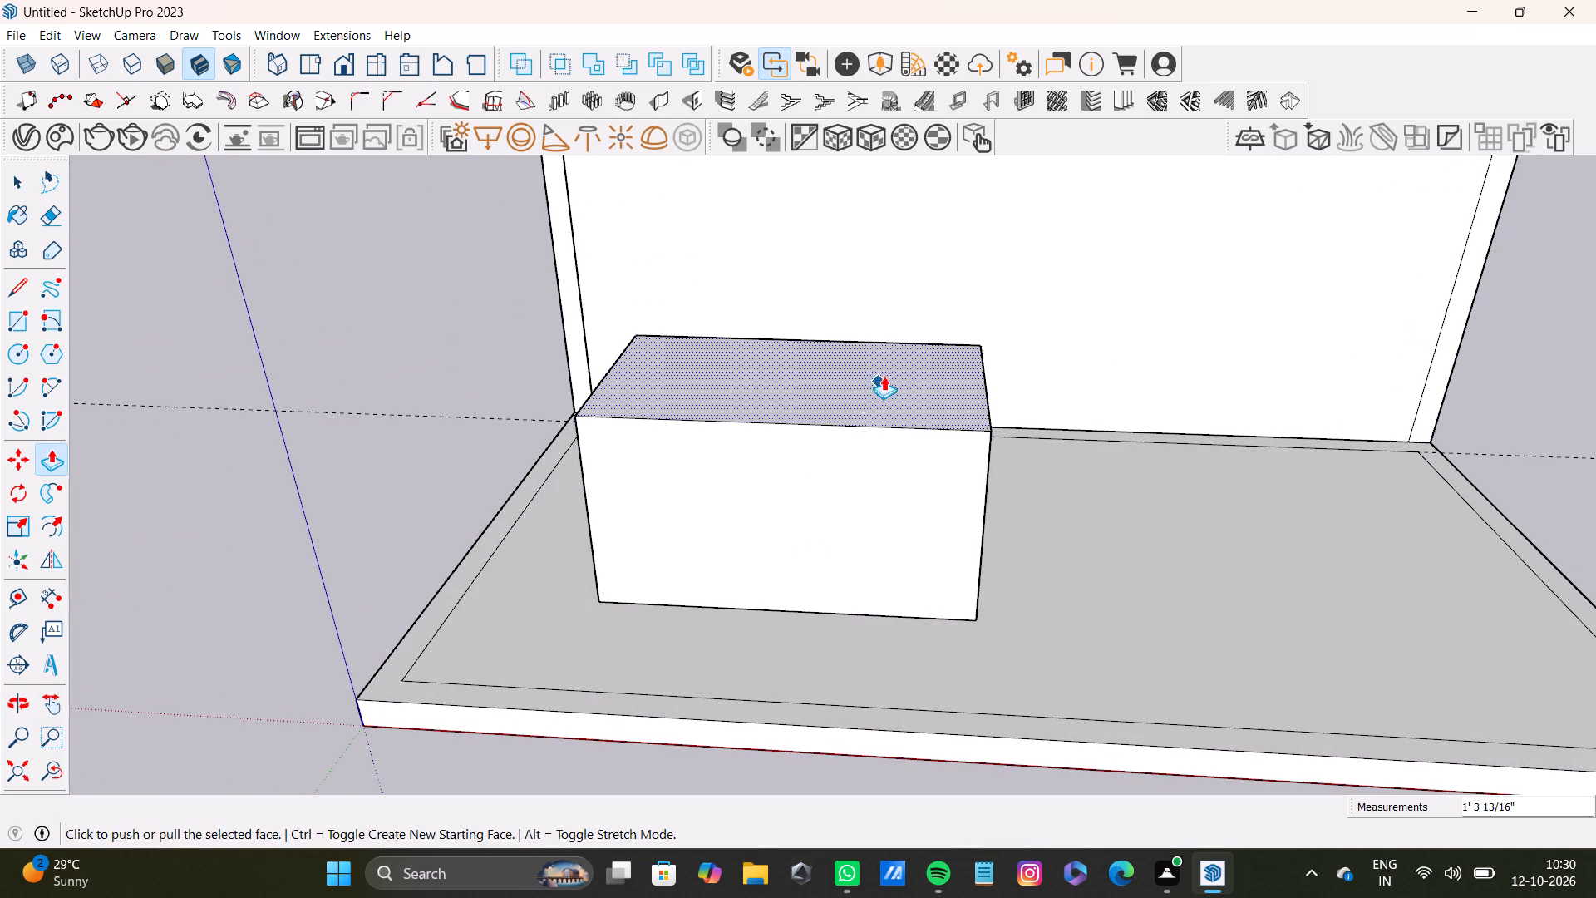
pyautogui.moveTo(897, 400); pyautogui.dragTo(909, 420)
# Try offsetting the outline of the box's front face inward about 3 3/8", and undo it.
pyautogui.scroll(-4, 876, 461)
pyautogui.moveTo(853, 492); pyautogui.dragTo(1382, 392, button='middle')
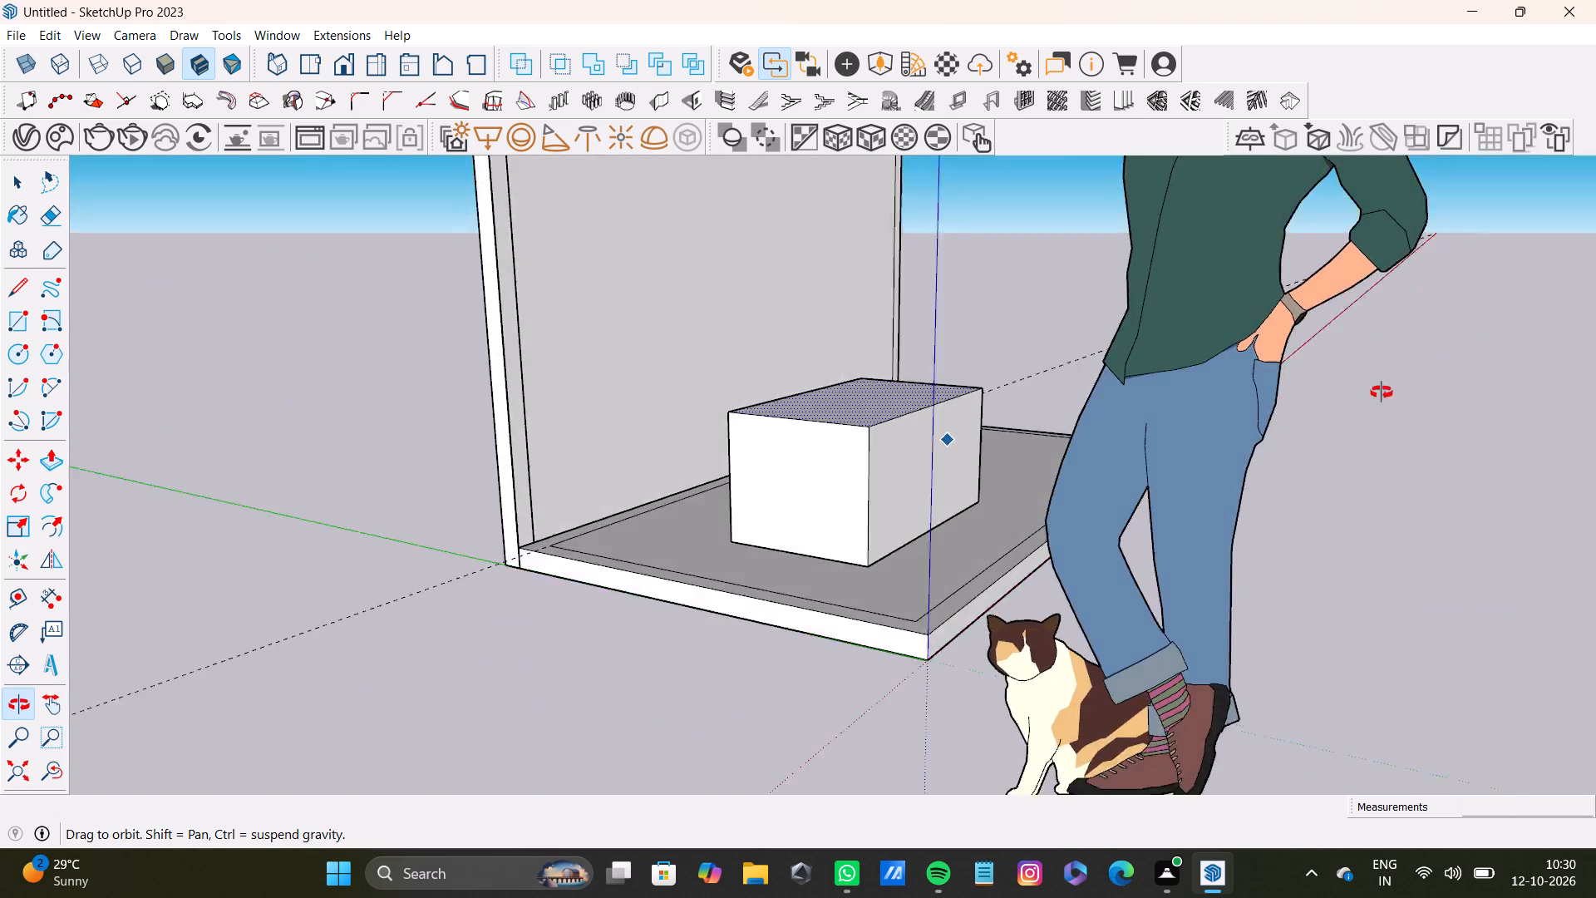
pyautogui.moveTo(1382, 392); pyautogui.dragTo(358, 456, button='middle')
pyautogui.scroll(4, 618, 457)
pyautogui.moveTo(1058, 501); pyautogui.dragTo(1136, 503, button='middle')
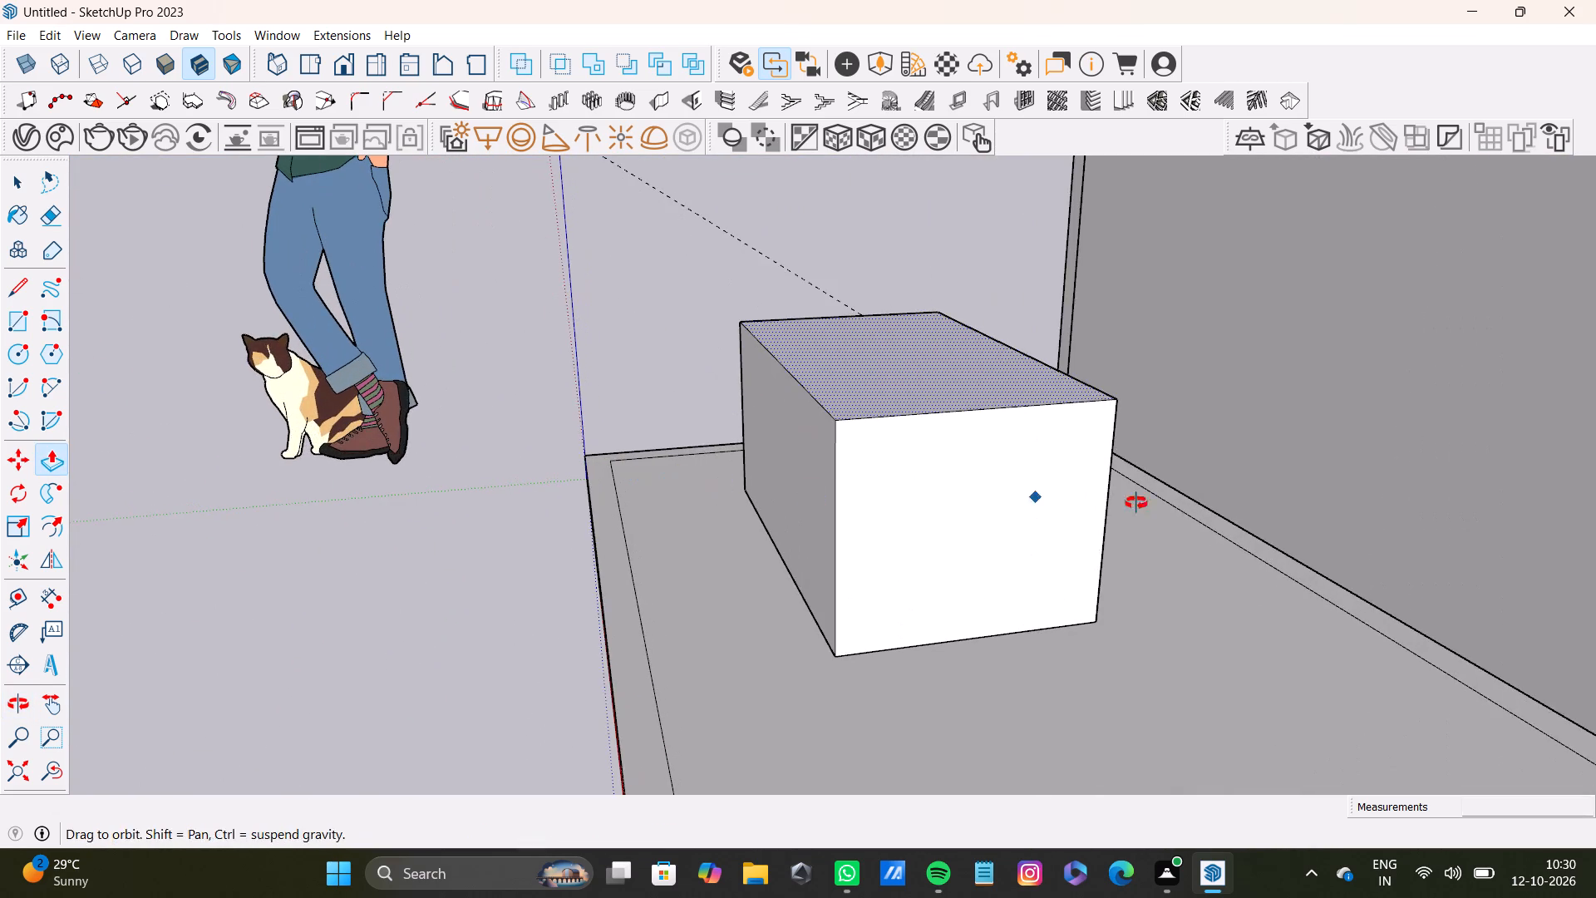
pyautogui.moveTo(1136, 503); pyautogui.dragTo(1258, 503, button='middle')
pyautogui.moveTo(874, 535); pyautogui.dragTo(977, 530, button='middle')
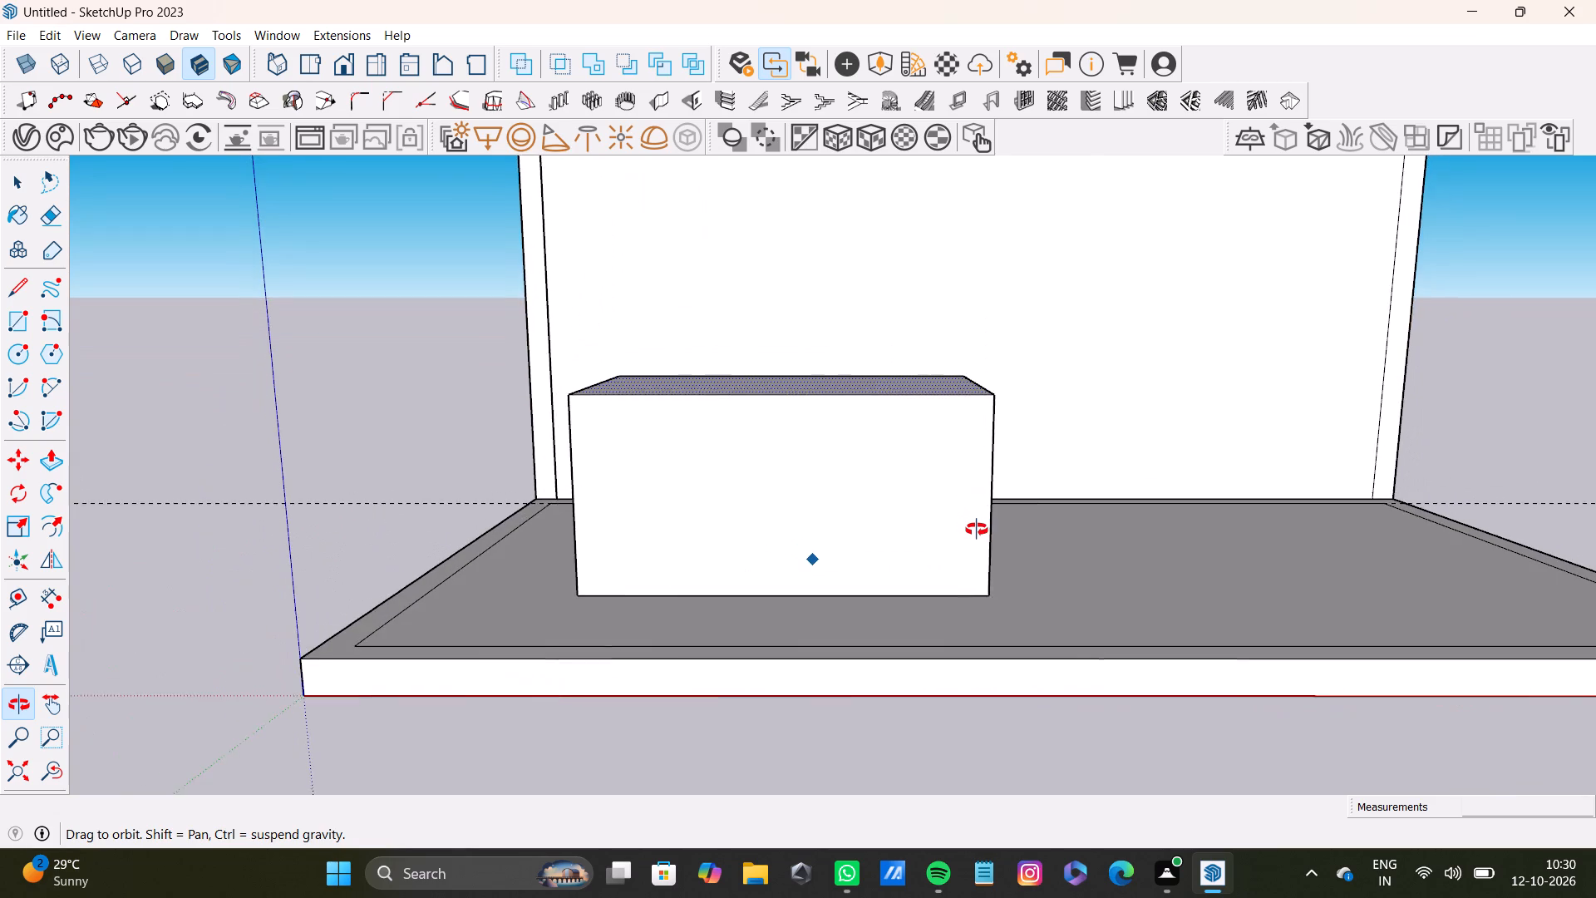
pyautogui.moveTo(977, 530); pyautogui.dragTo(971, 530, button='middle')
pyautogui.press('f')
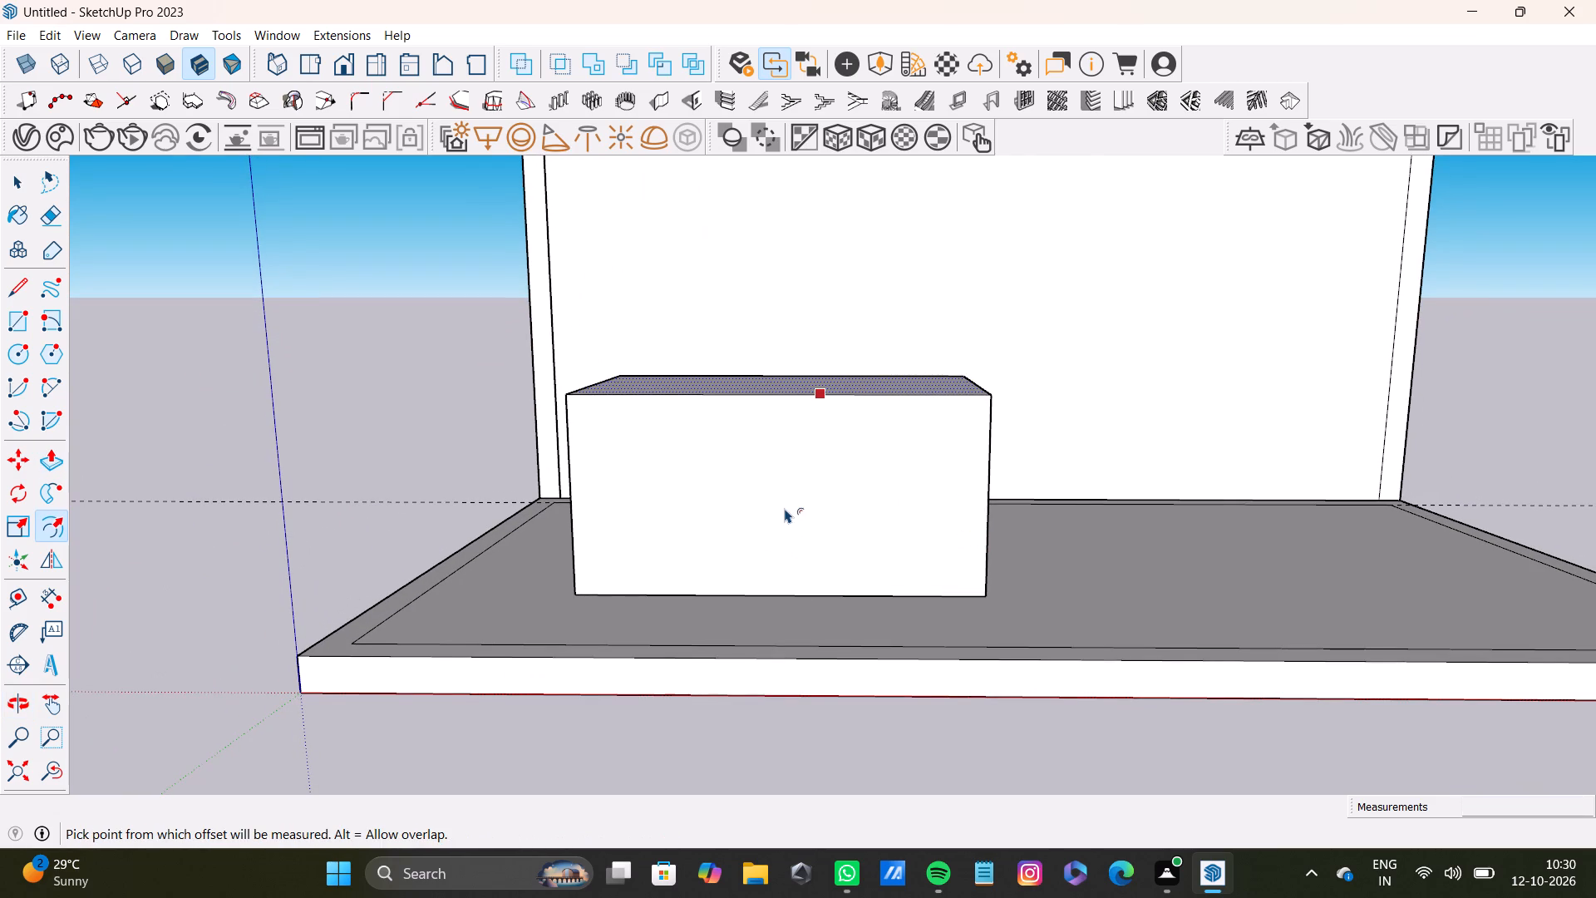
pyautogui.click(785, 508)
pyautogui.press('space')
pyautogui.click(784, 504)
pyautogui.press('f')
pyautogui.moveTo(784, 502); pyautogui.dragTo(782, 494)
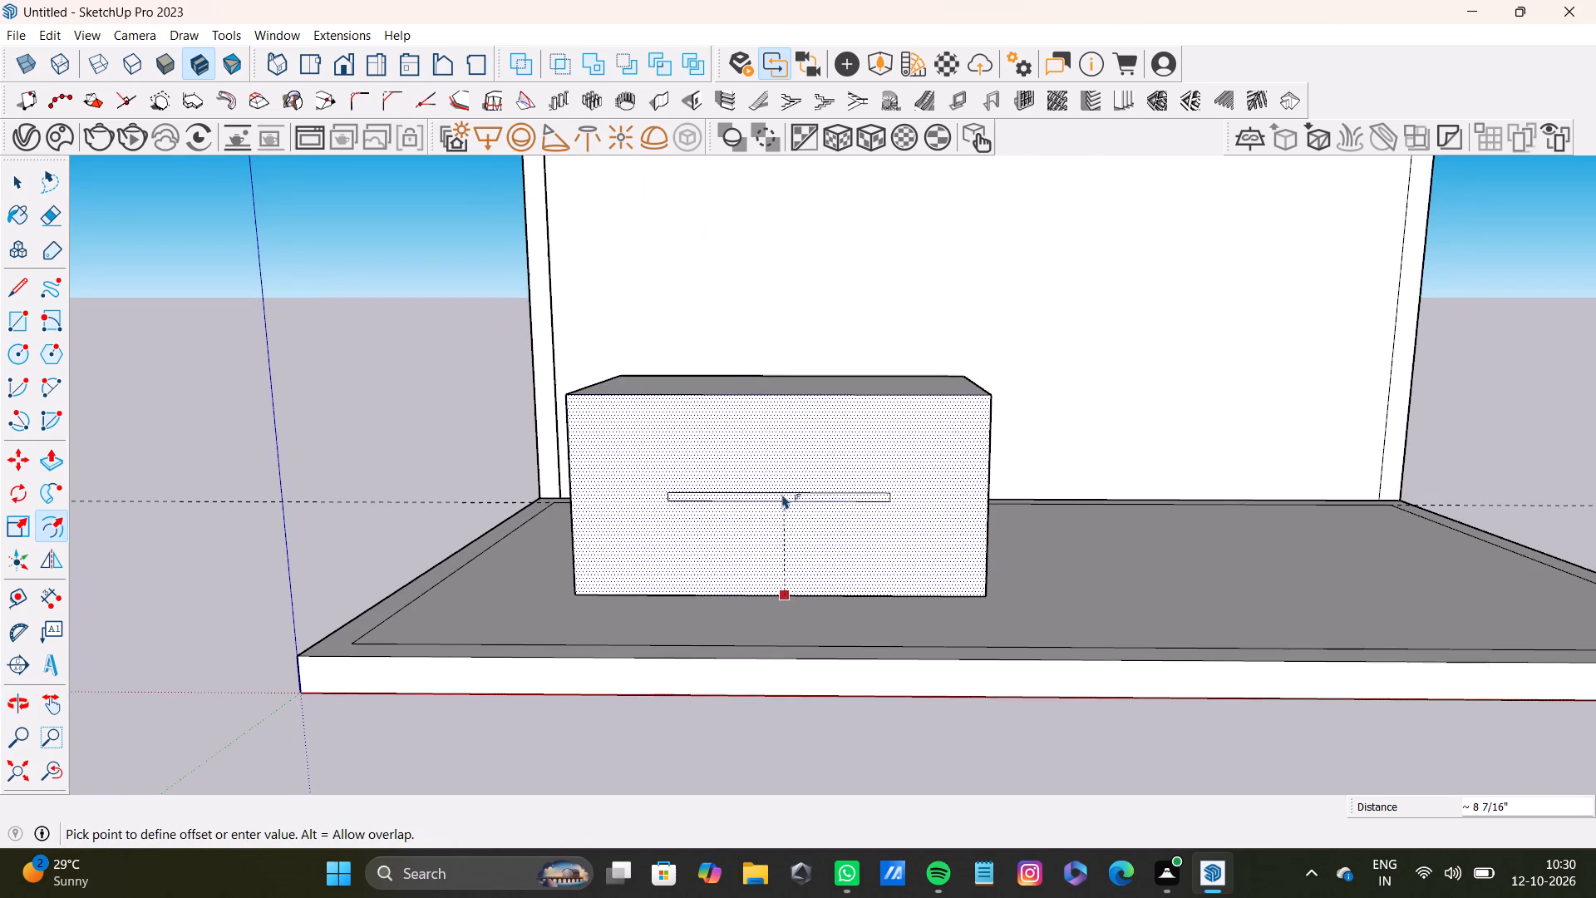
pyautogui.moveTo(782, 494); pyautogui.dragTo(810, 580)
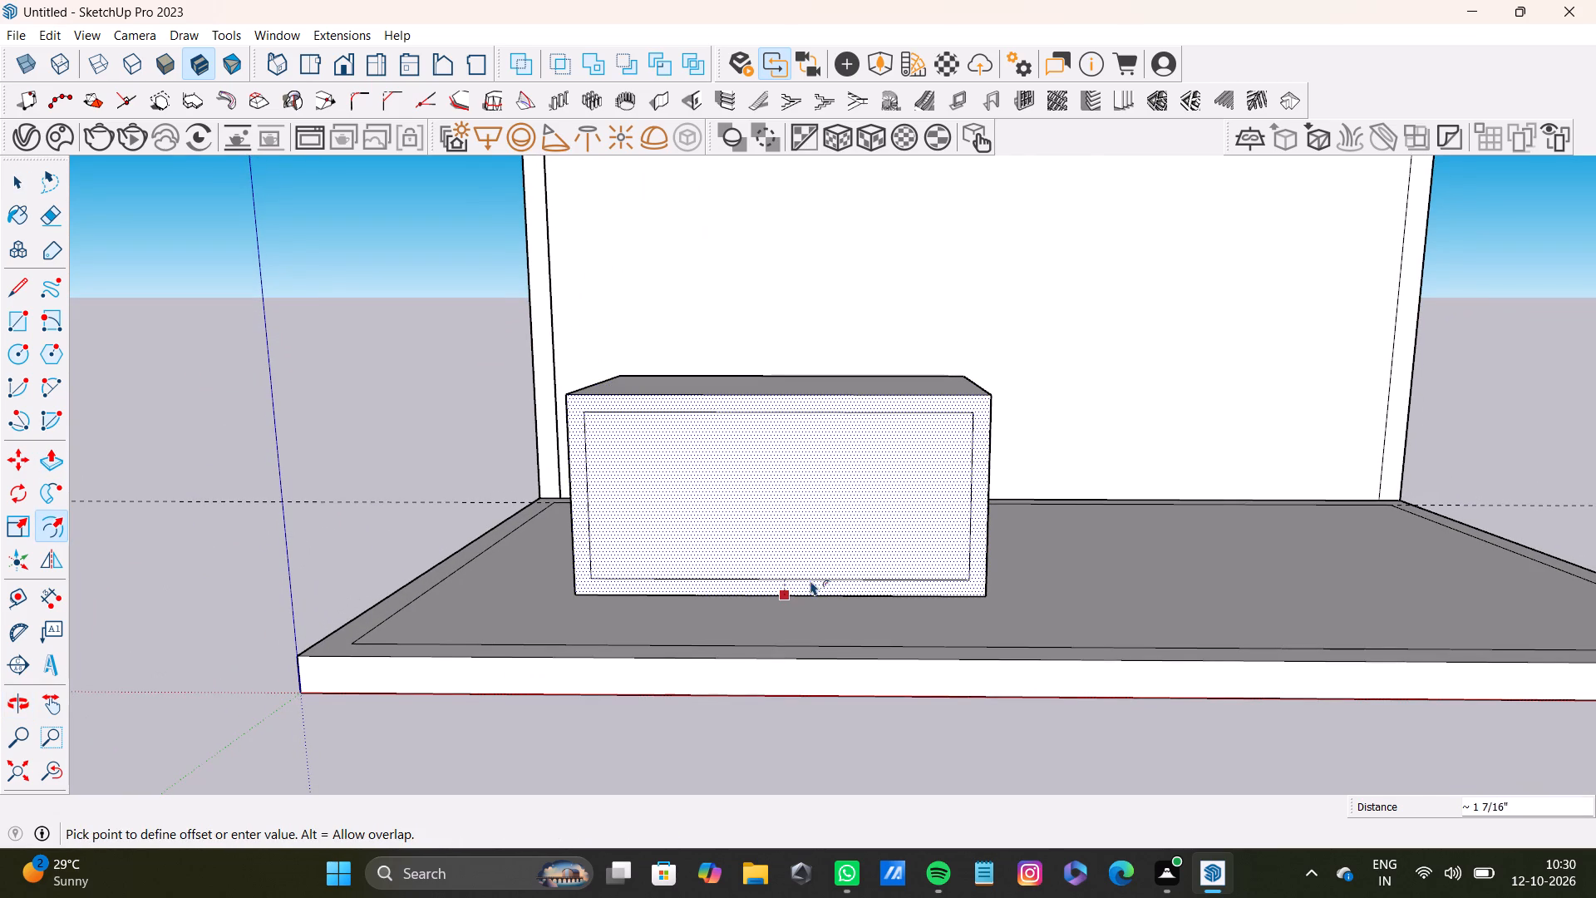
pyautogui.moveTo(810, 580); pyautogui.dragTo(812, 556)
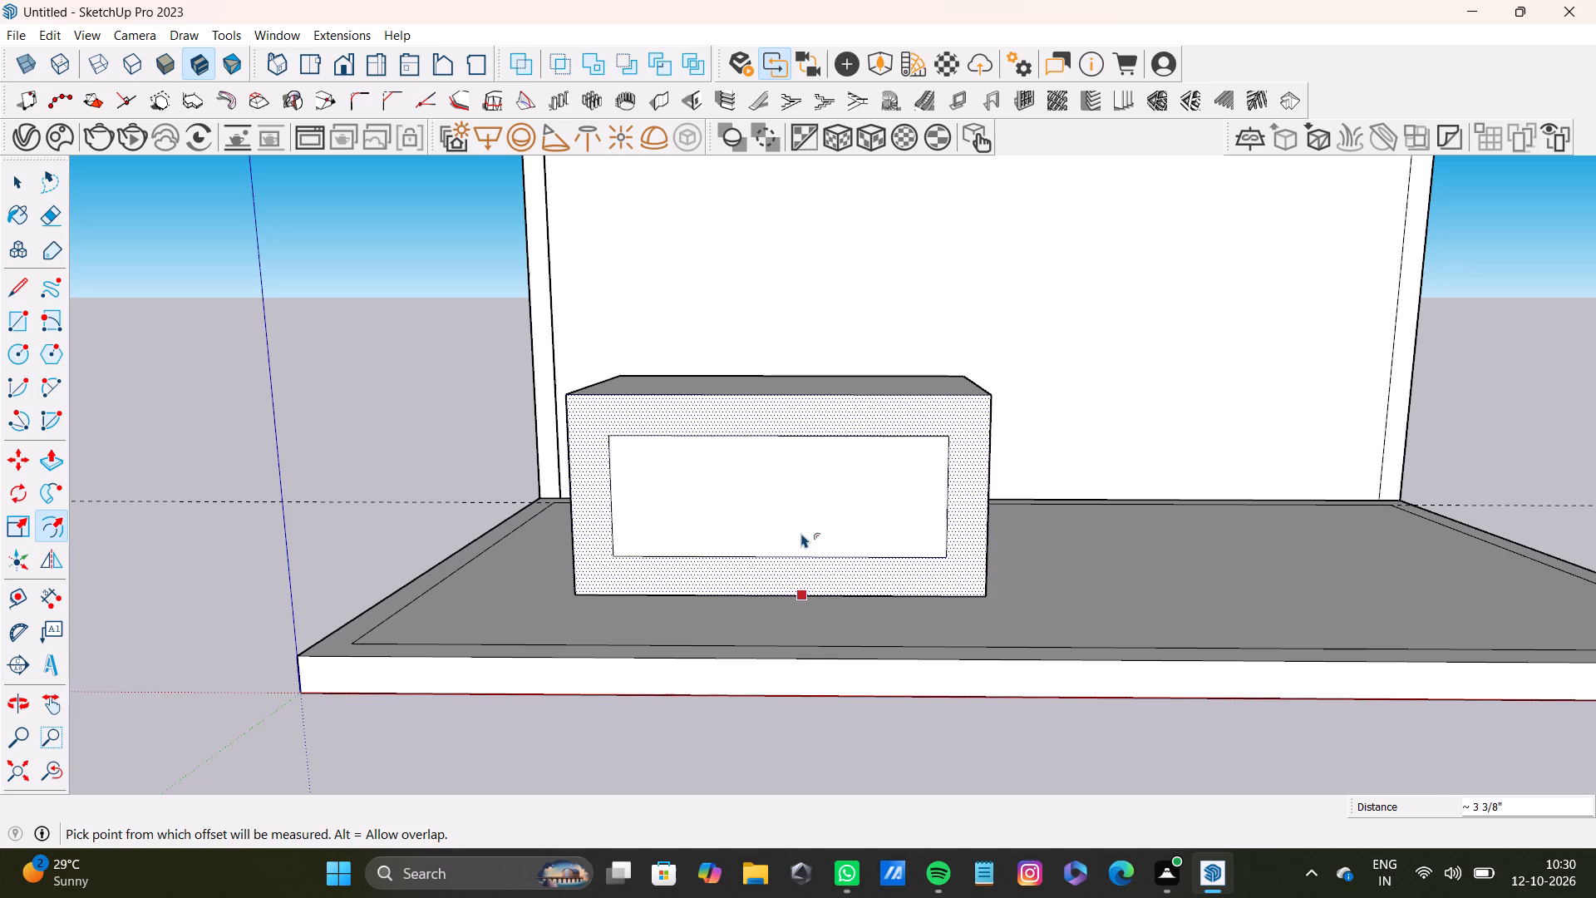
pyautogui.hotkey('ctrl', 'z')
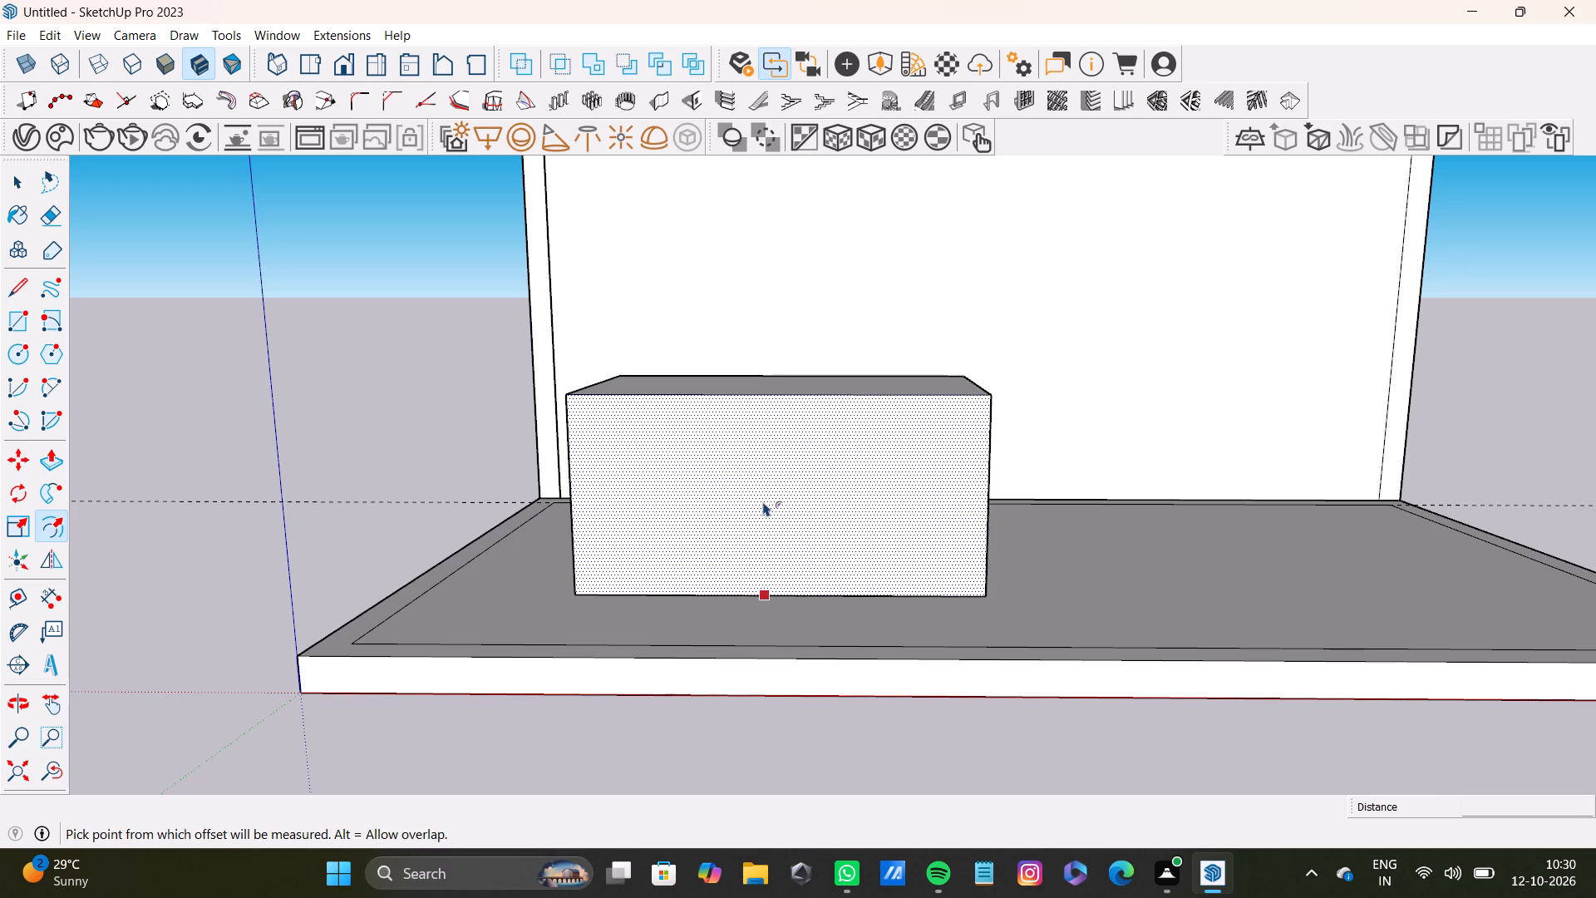
# Place a Tape Measure guide about 2 1/2" below the top edge of the box's front face.
pyautogui.press('l')
pyautogui.press('t')
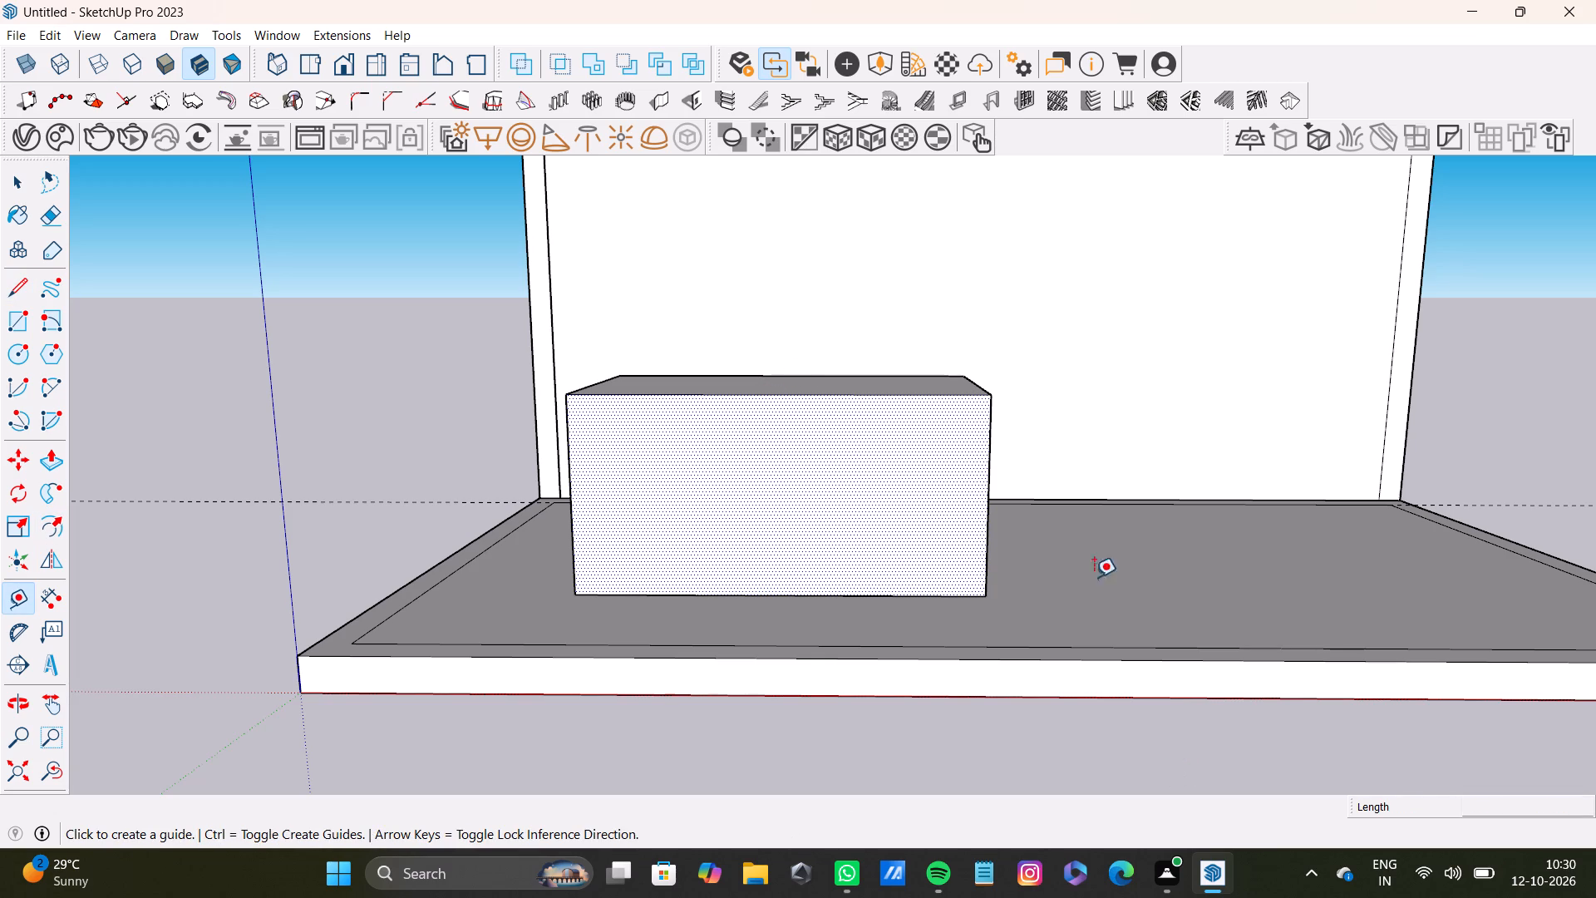
pyautogui.click(803, 392)
pyautogui.moveTo(872, 446); pyautogui.dragTo(648, 404, button='middle')
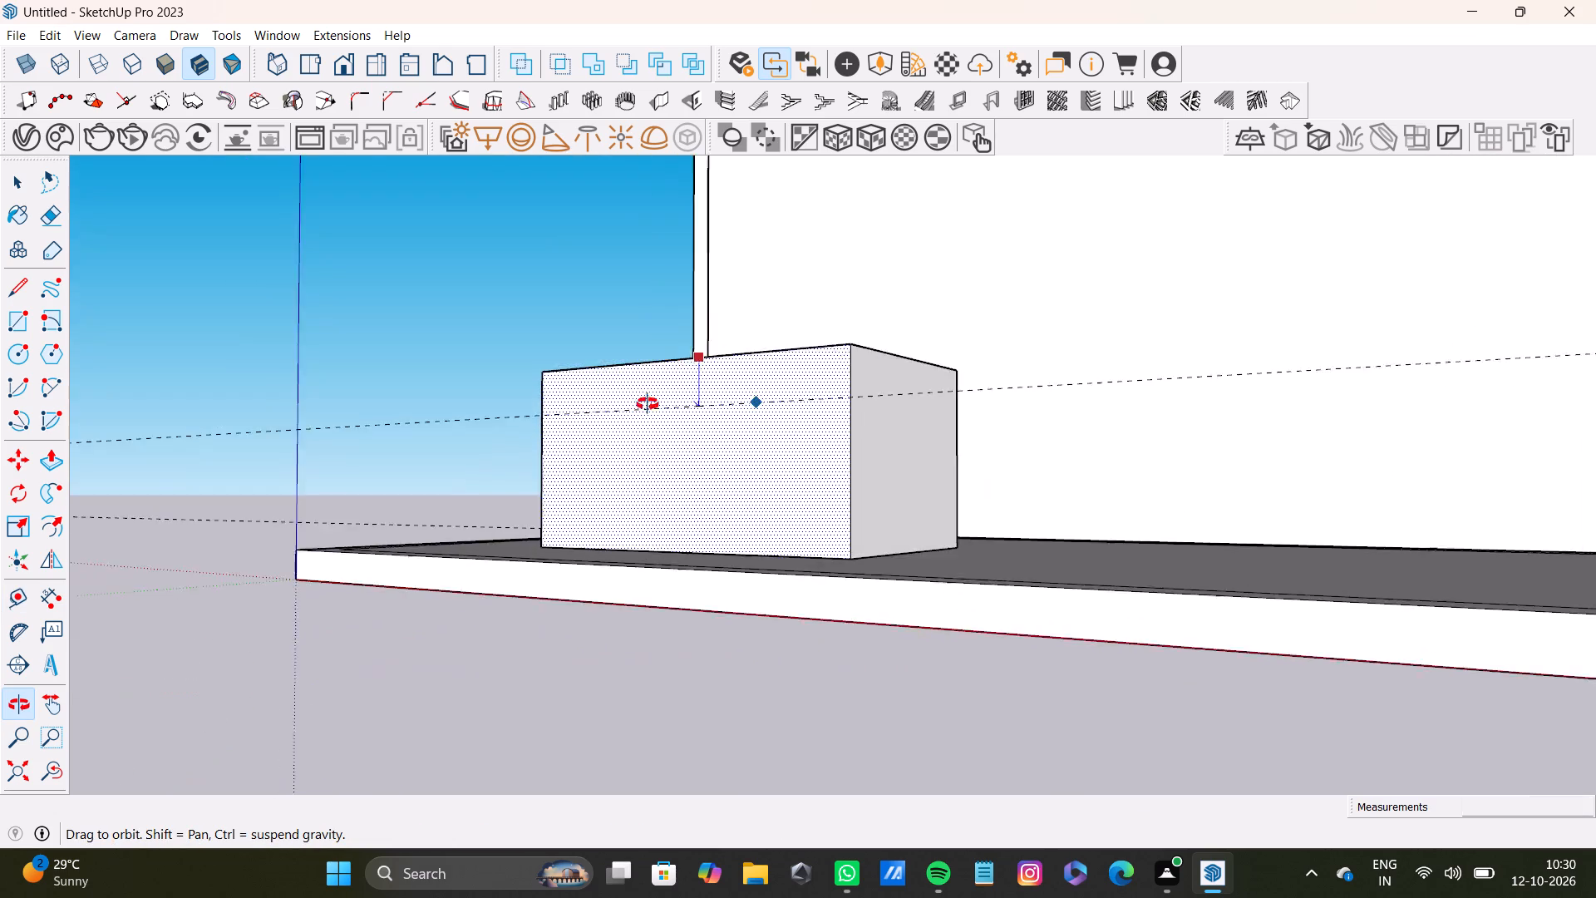
pyautogui.moveTo(648, 404); pyautogui.dragTo(738, 465, button='middle')
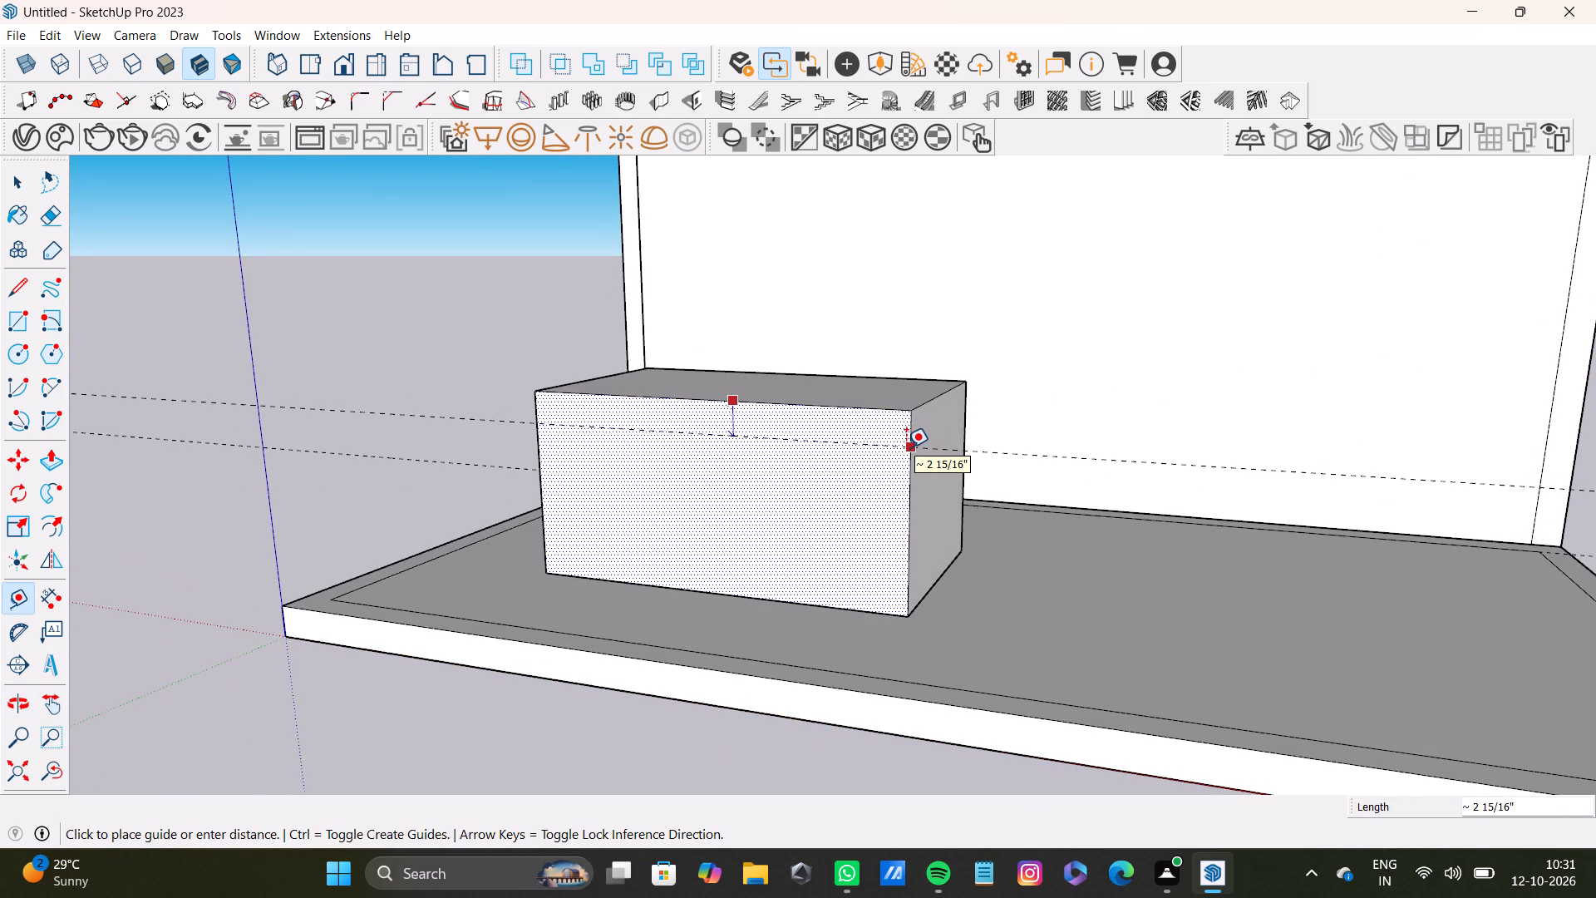
pyautogui.click(904, 442)
# Add guides 2 1/2" below the top edge on both end faces of the box, meeting the front guide.
pyautogui.moveTo(950, 457); pyautogui.dragTo(742, 486, button='middle')
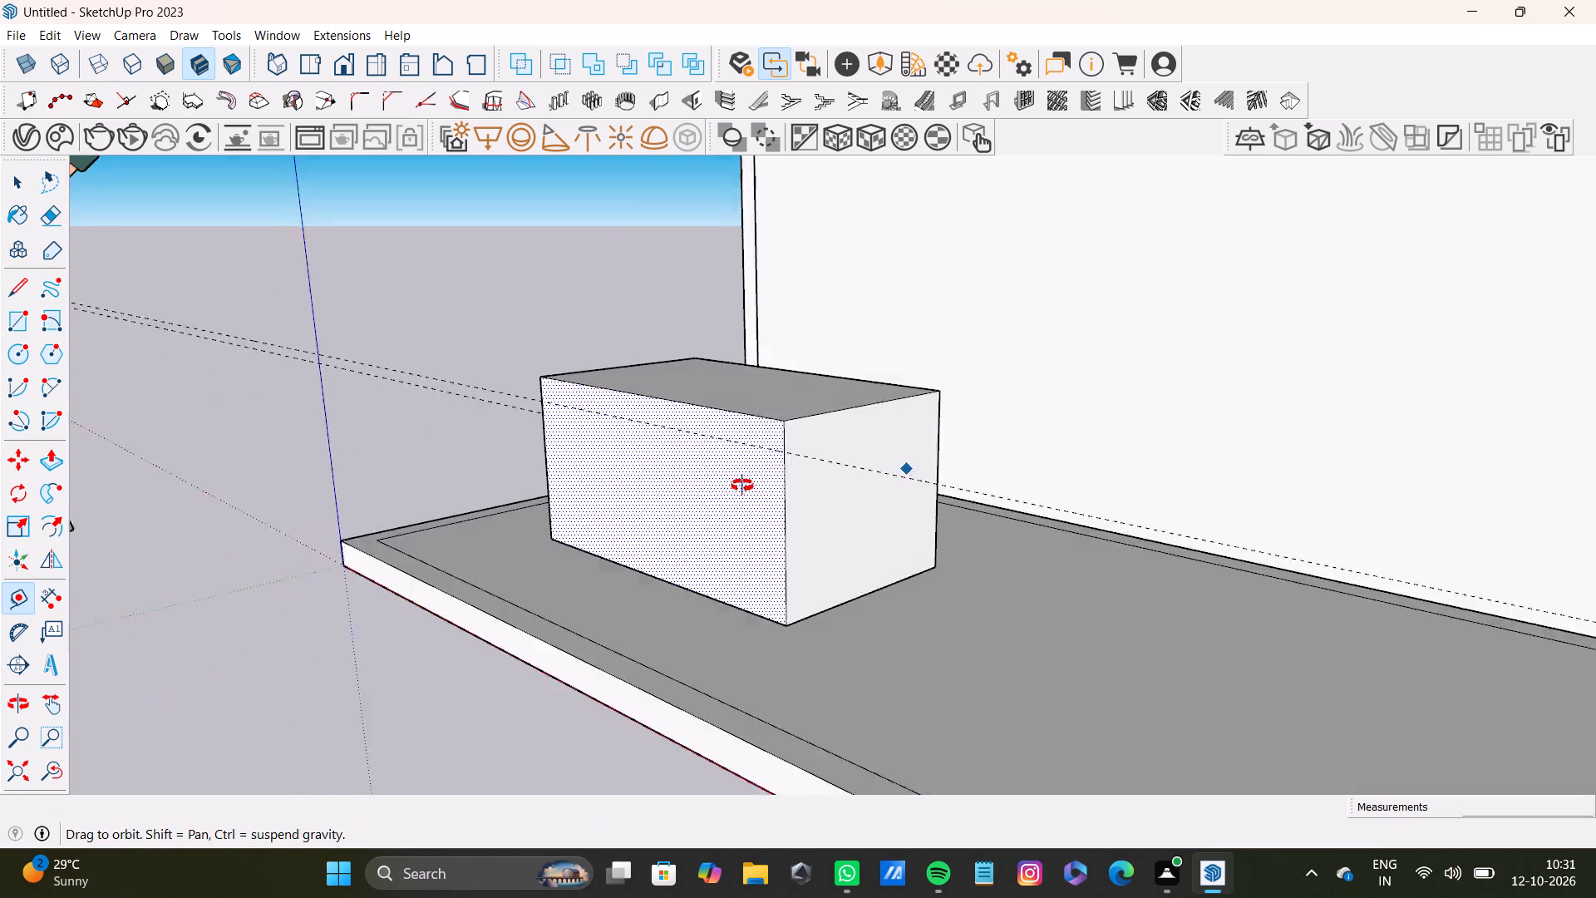
pyautogui.moveTo(742, 486); pyautogui.dragTo(741, 487, button='middle')
pyautogui.scroll(7, 751, 446)
pyautogui.click(771, 420)
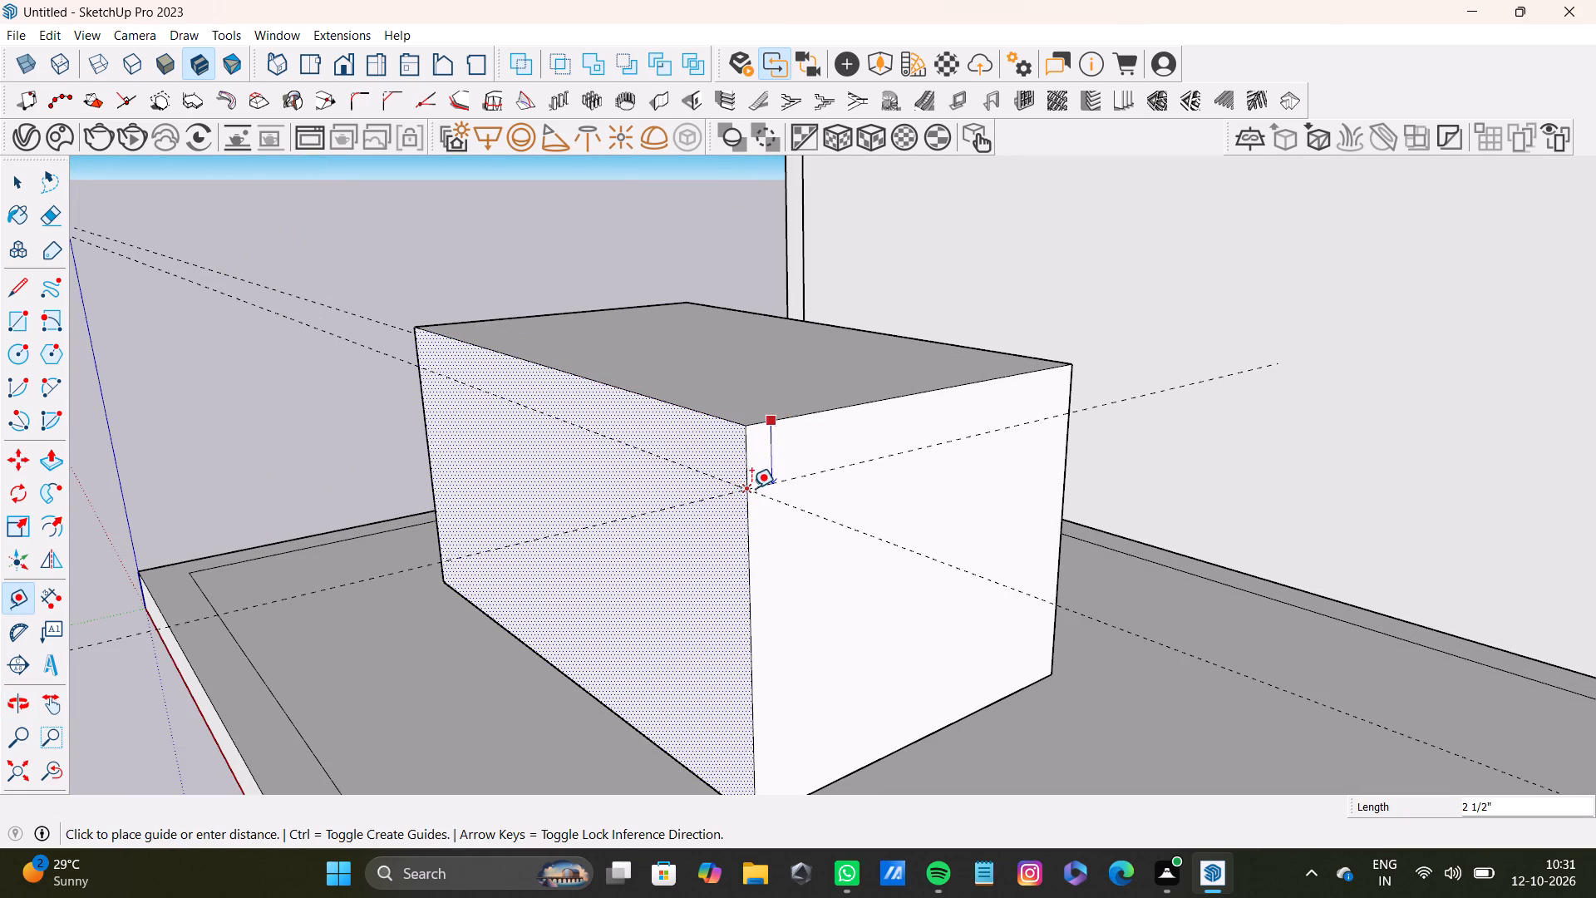
pyautogui.click(751, 489)
pyautogui.scroll(-4, 731, 506)
pyautogui.moveTo(672, 519); pyautogui.dragTo(1218, 476, button='middle')
pyautogui.moveTo(669, 491); pyautogui.dragTo(894, 518, button='middle')
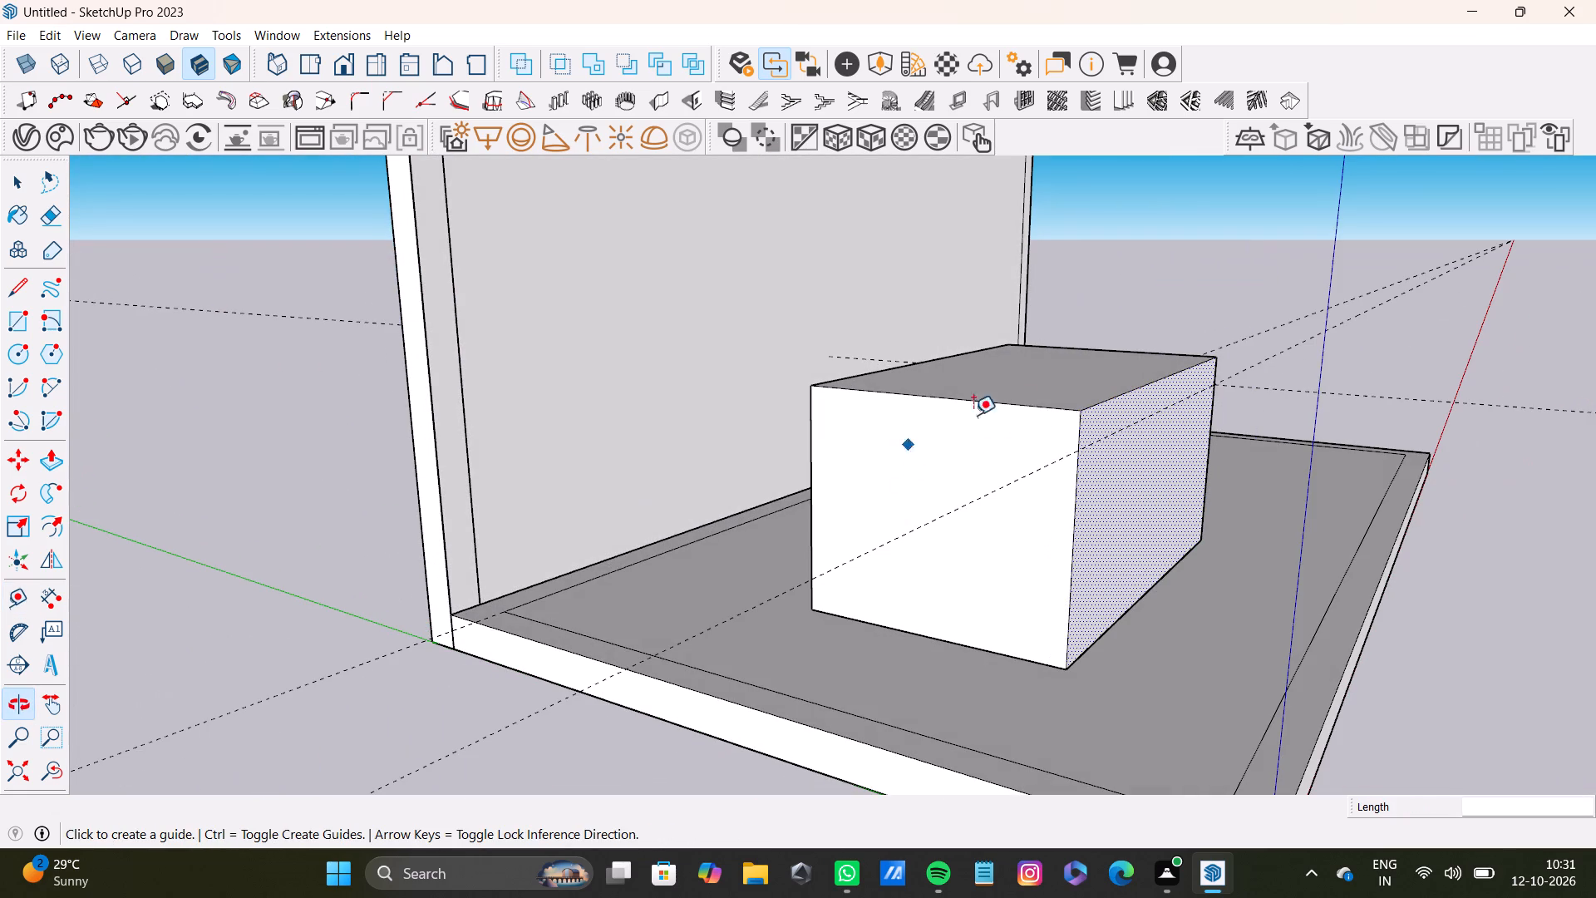
pyautogui.click(1042, 406)
pyautogui.click(1070, 452)
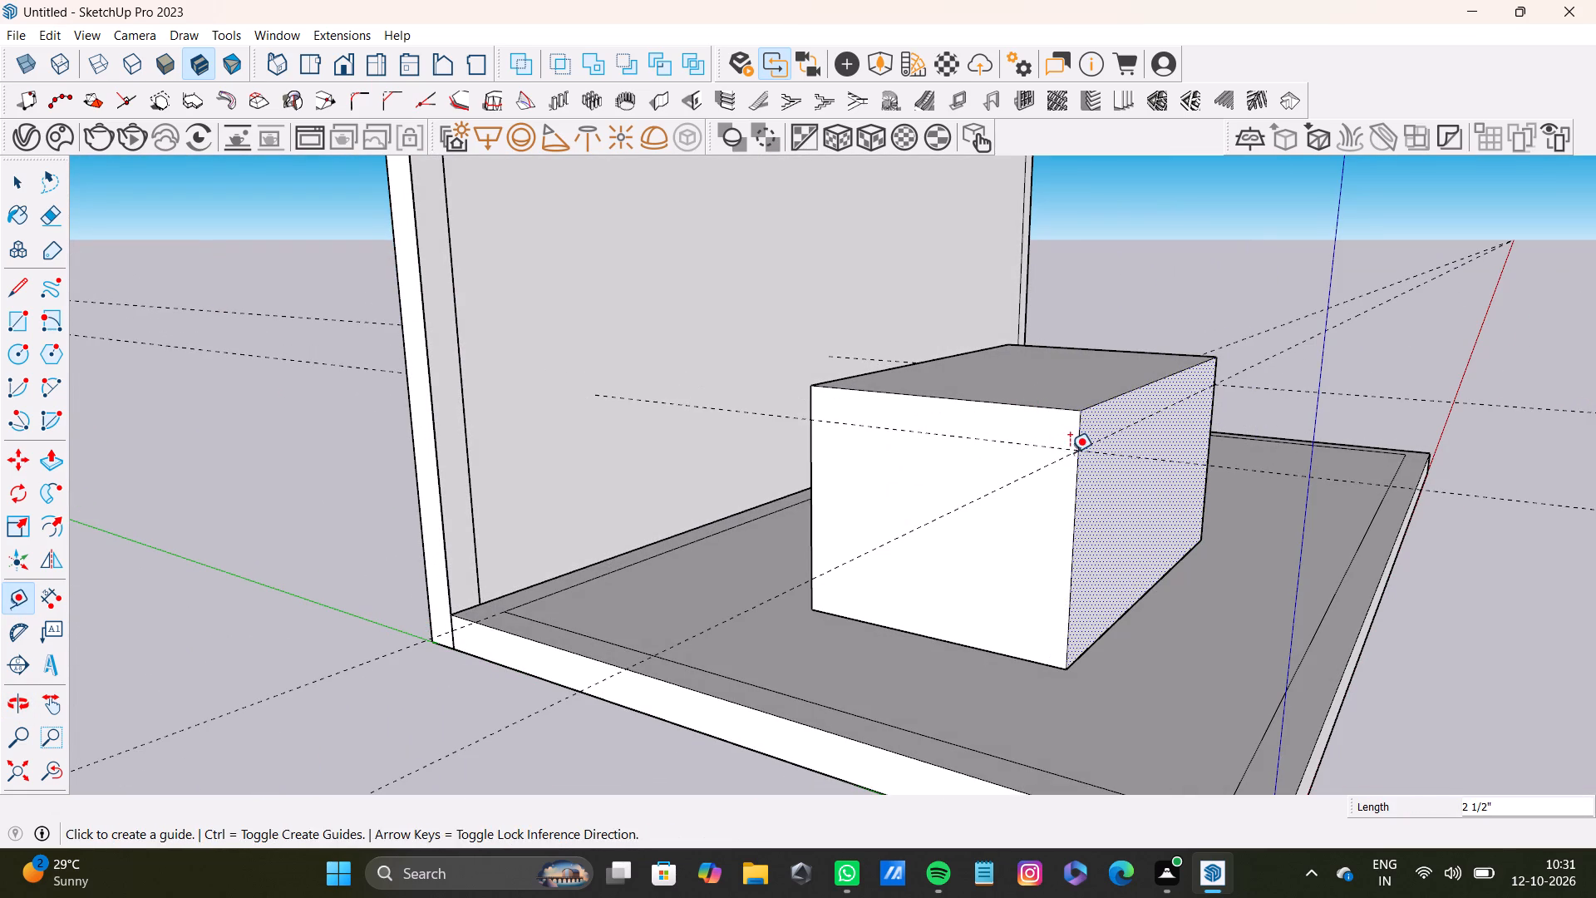
# Add a guide 2 1/2" below the top edge of the box's back face, level with the end-face guides.
pyautogui.scroll(-4, 818, 486)
pyautogui.moveTo(818, 489); pyautogui.dragTo(1173, 548, button='middle')
pyautogui.scroll(10, 962, 442)
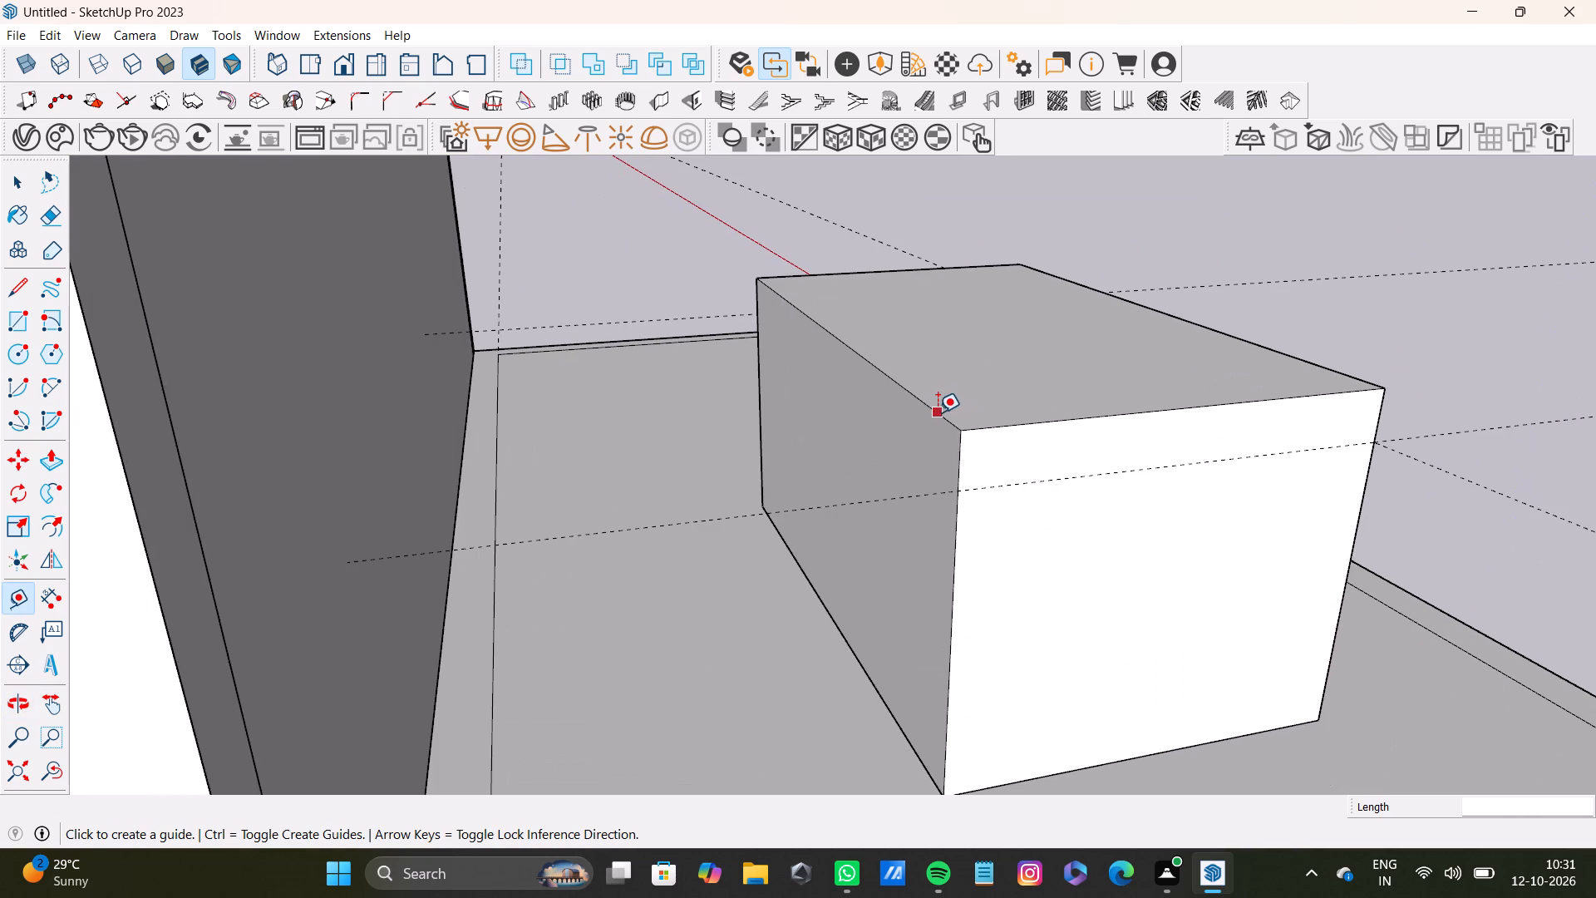
pyautogui.click(949, 417)
pyautogui.click(958, 491)
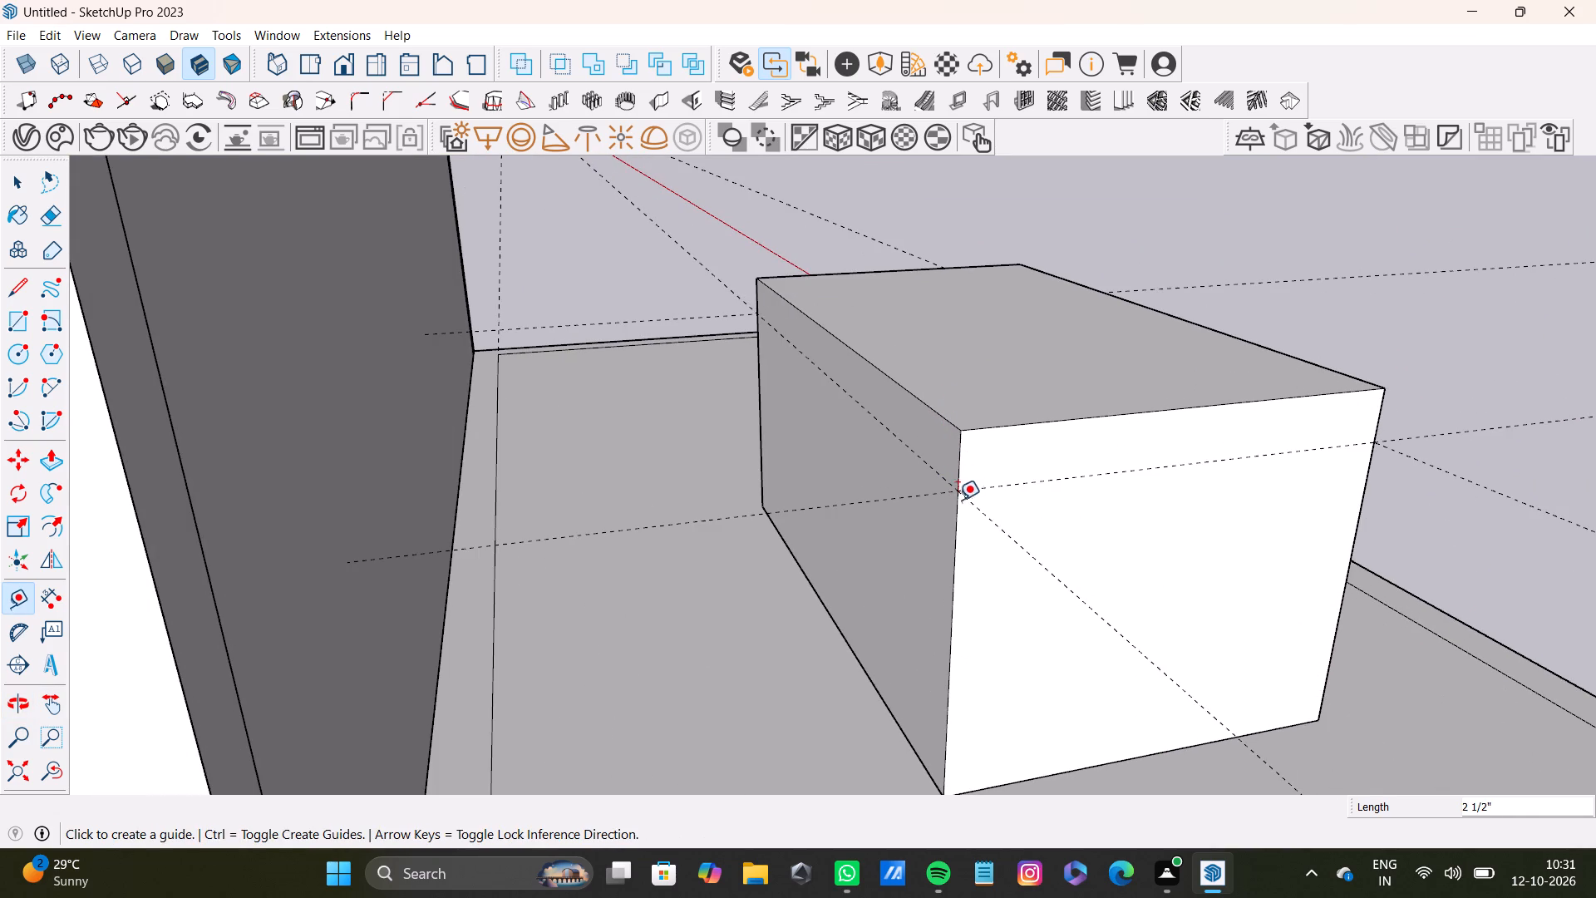
# Place a vertical guide on the box's front face about 6 11/16" in from the side edge farther from the scale figure.
pyautogui.scroll(-7, 1019, 525)
pyautogui.moveTo(1158, 535); pyautogui.dragTo(432, 412, button='middle')
pyautogui.scroll(-5, 731, 441)
pyautogui.moveTo(889, 463); pyautogui.dragTo(419, 550, button='middle')
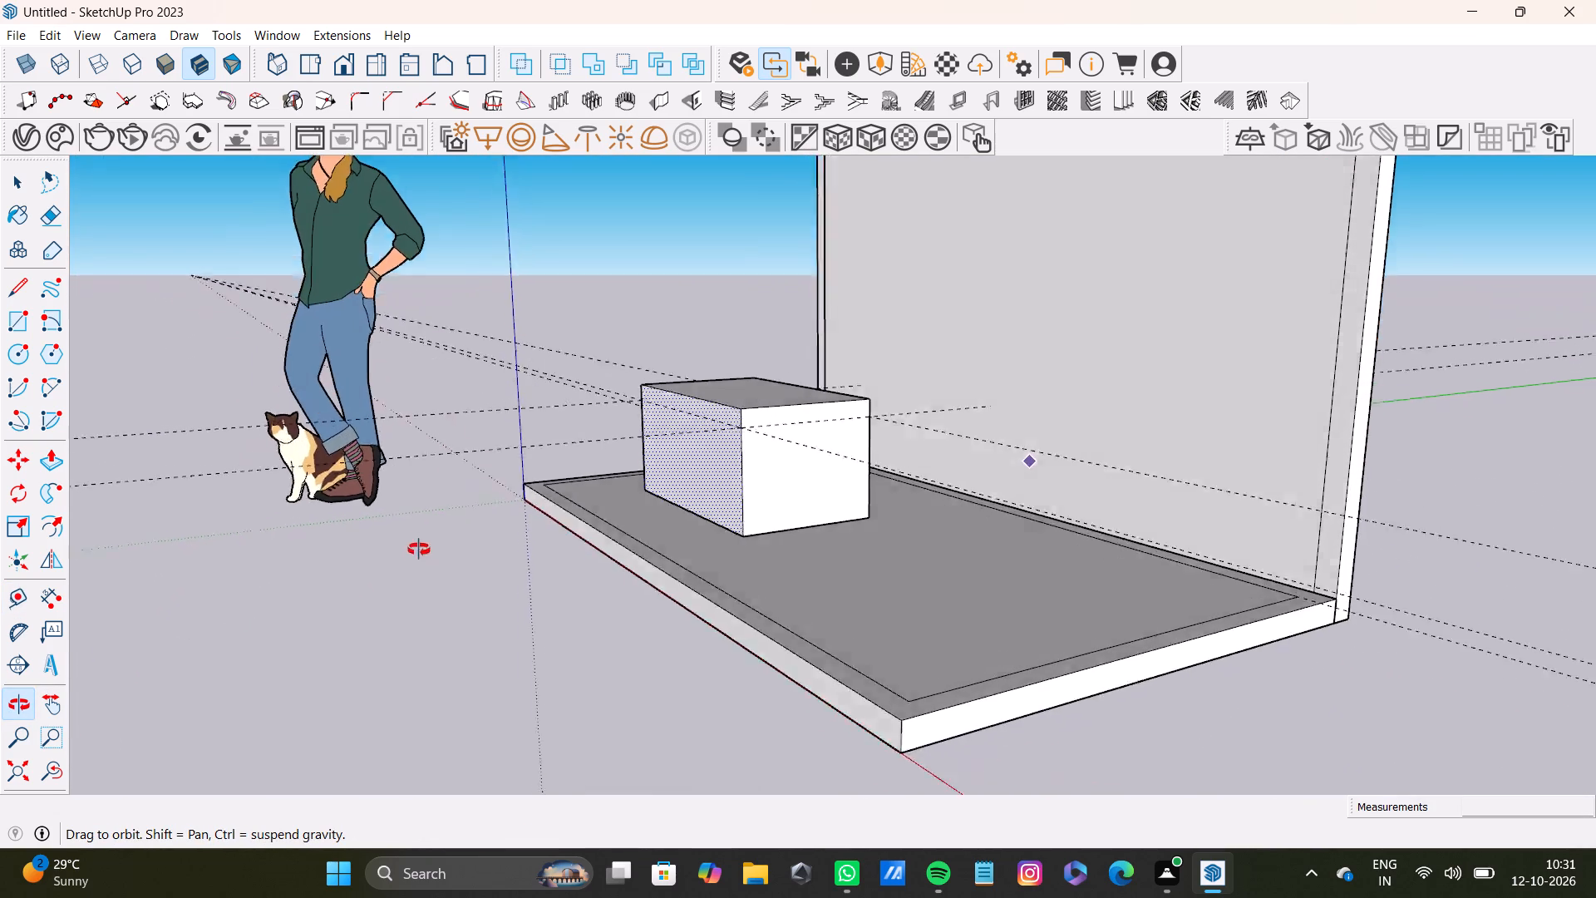
pyautogui.moveTo(419, 550); pyautogui.dragTo(787, 580, button='middle')
pyautogui.moveTo(794, 580); pyautogui.dragTo(921, 444, button='middle')
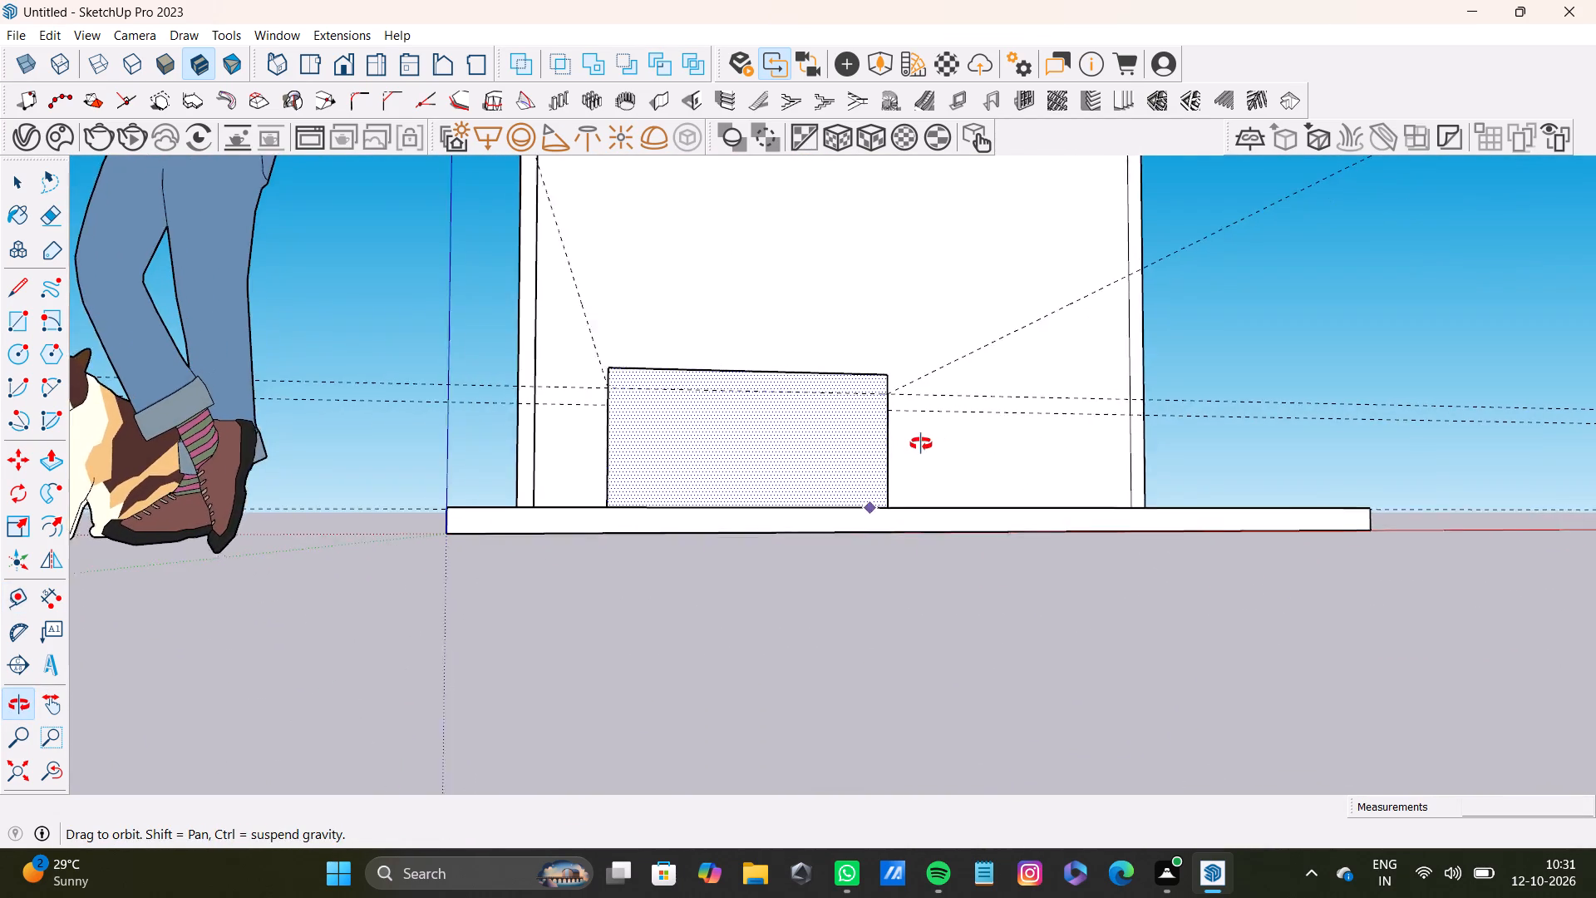
pyautogui.moveTo(921, 444); pyautogui.dragTo(896, 444, button='middle')
pyautogui.scroll(-4, 711, 432)
pyautogui.moveTo(727, 427); pyautogui.dragTo(709, 500, button='middle')
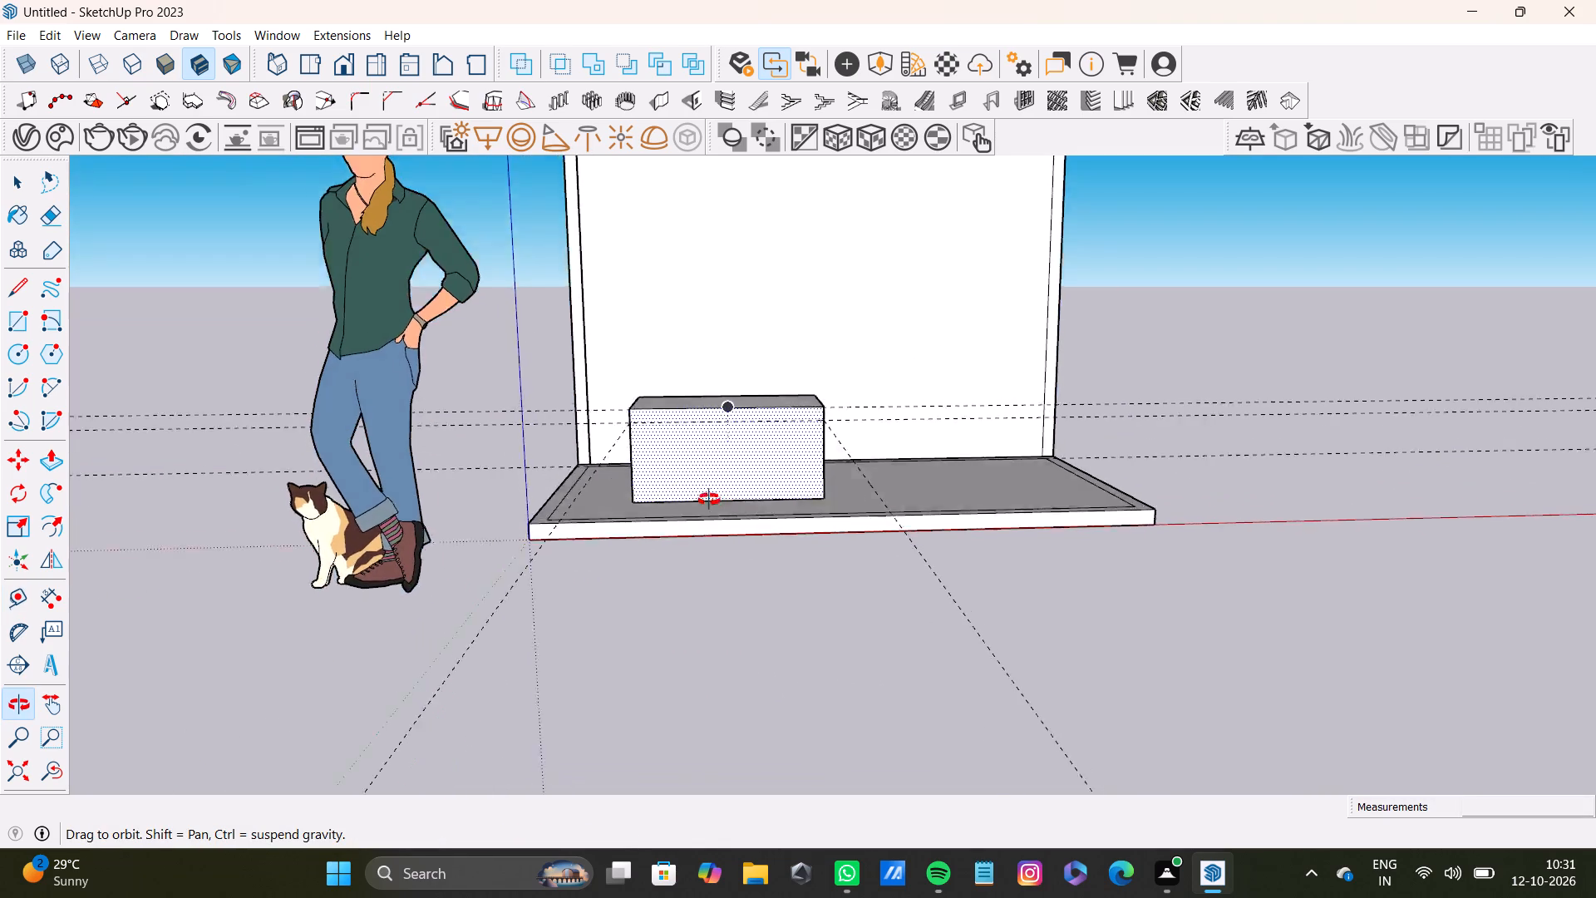
pyautogui.moveTo(709, 500); pyautogui.dragTo(707, 496, button='middle')
pyautogui.scroll(17, 752, 432)
pyautogui.moveTo(968, 519); pyautogui.dragTo(967, 519)
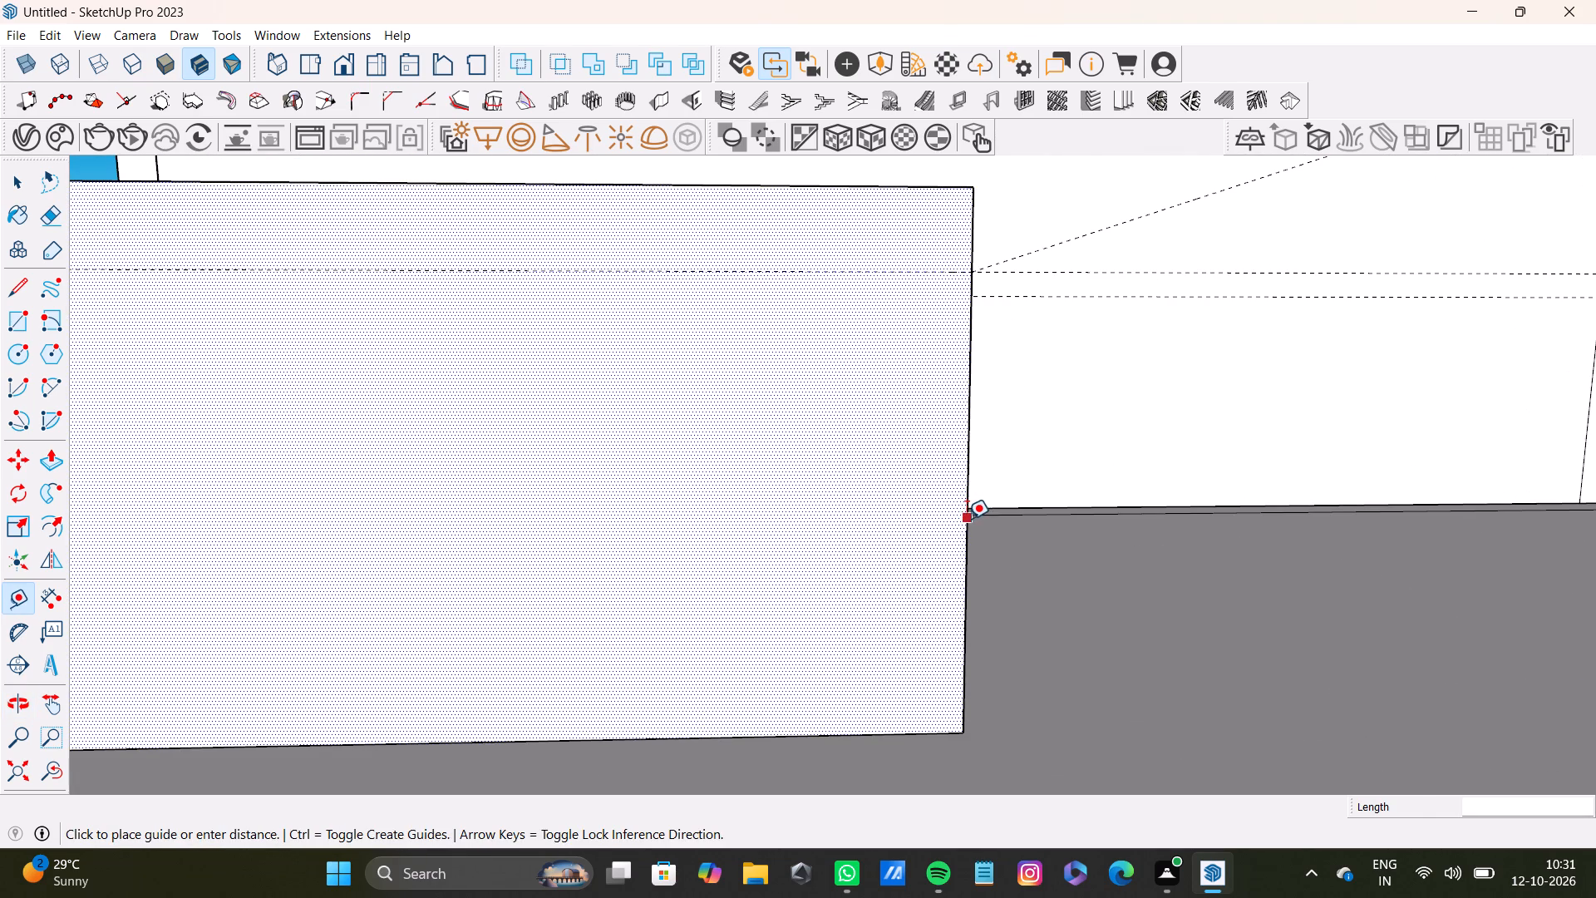
pyautogui.moveTo(967, 519); pyautogui.dragTo(955, 519)
pyautogui.scroll(-3, 853, 516)
pyautogui.moveTo(838, 530); pyautogui.dragTo(834, 516, button='middle')
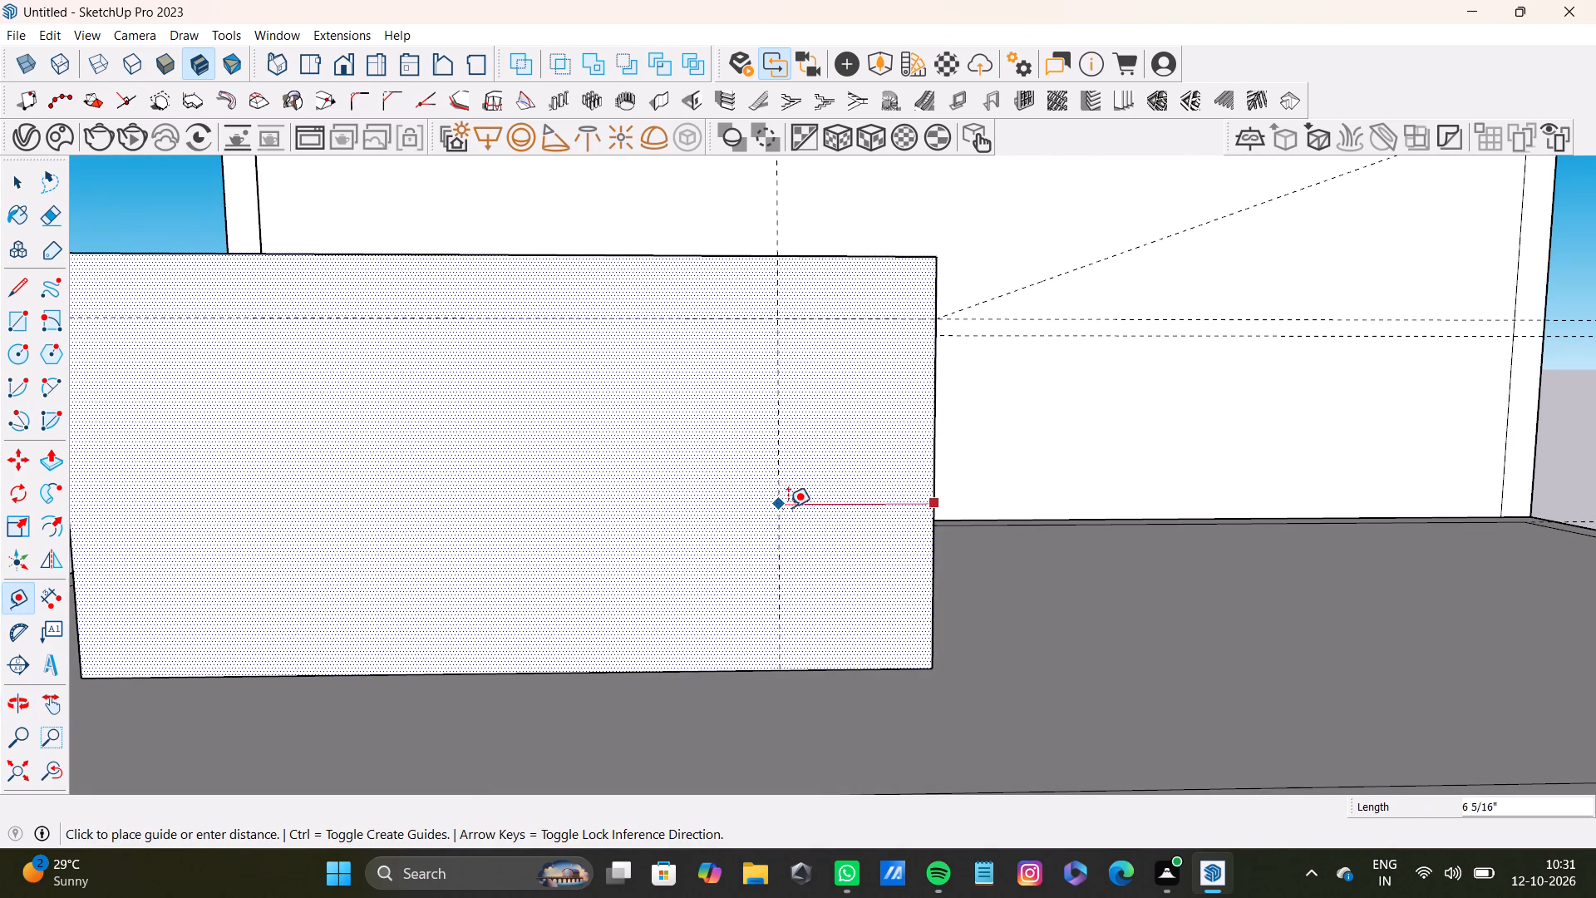
pyautogui.moveTo(781, 513); pyautogui.dragTo(761, 508, button='middle')
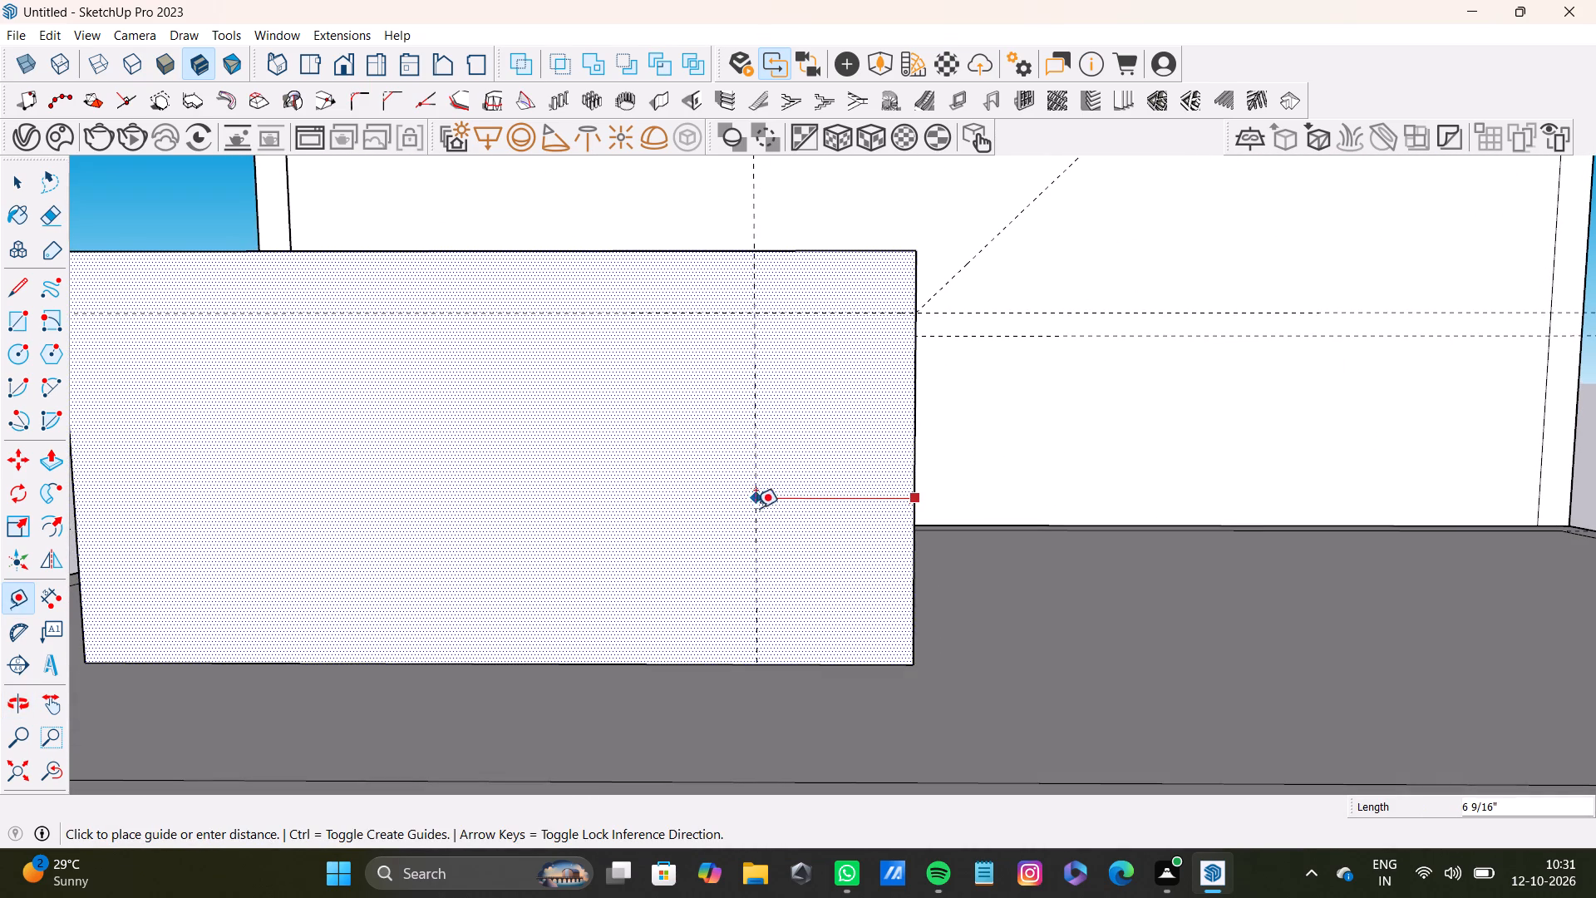
pyautogui.click(752, 512)
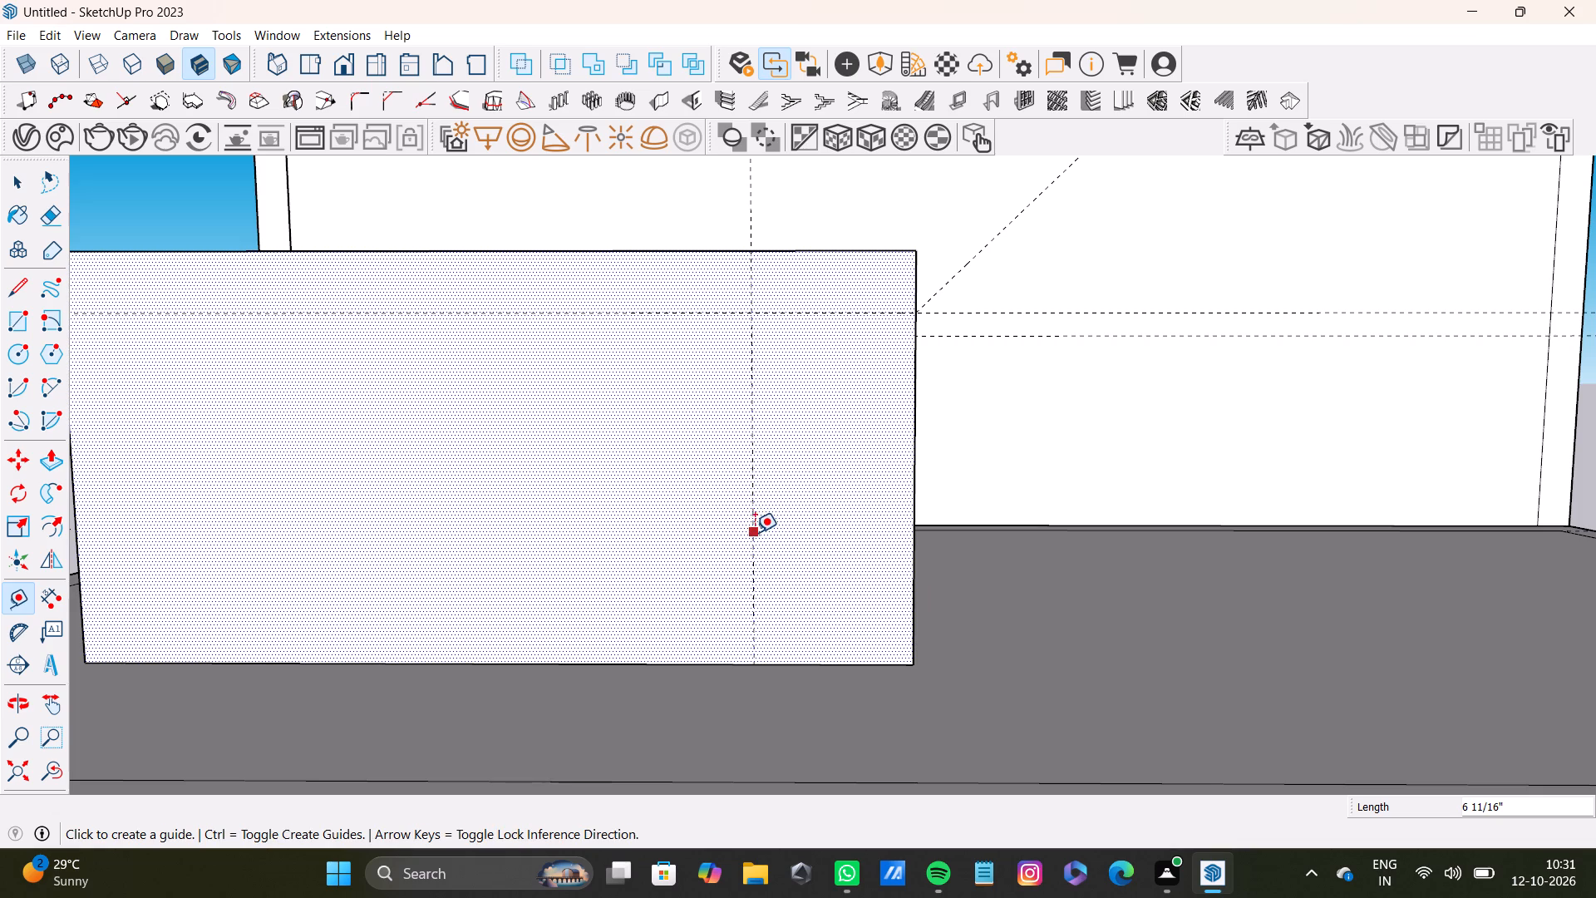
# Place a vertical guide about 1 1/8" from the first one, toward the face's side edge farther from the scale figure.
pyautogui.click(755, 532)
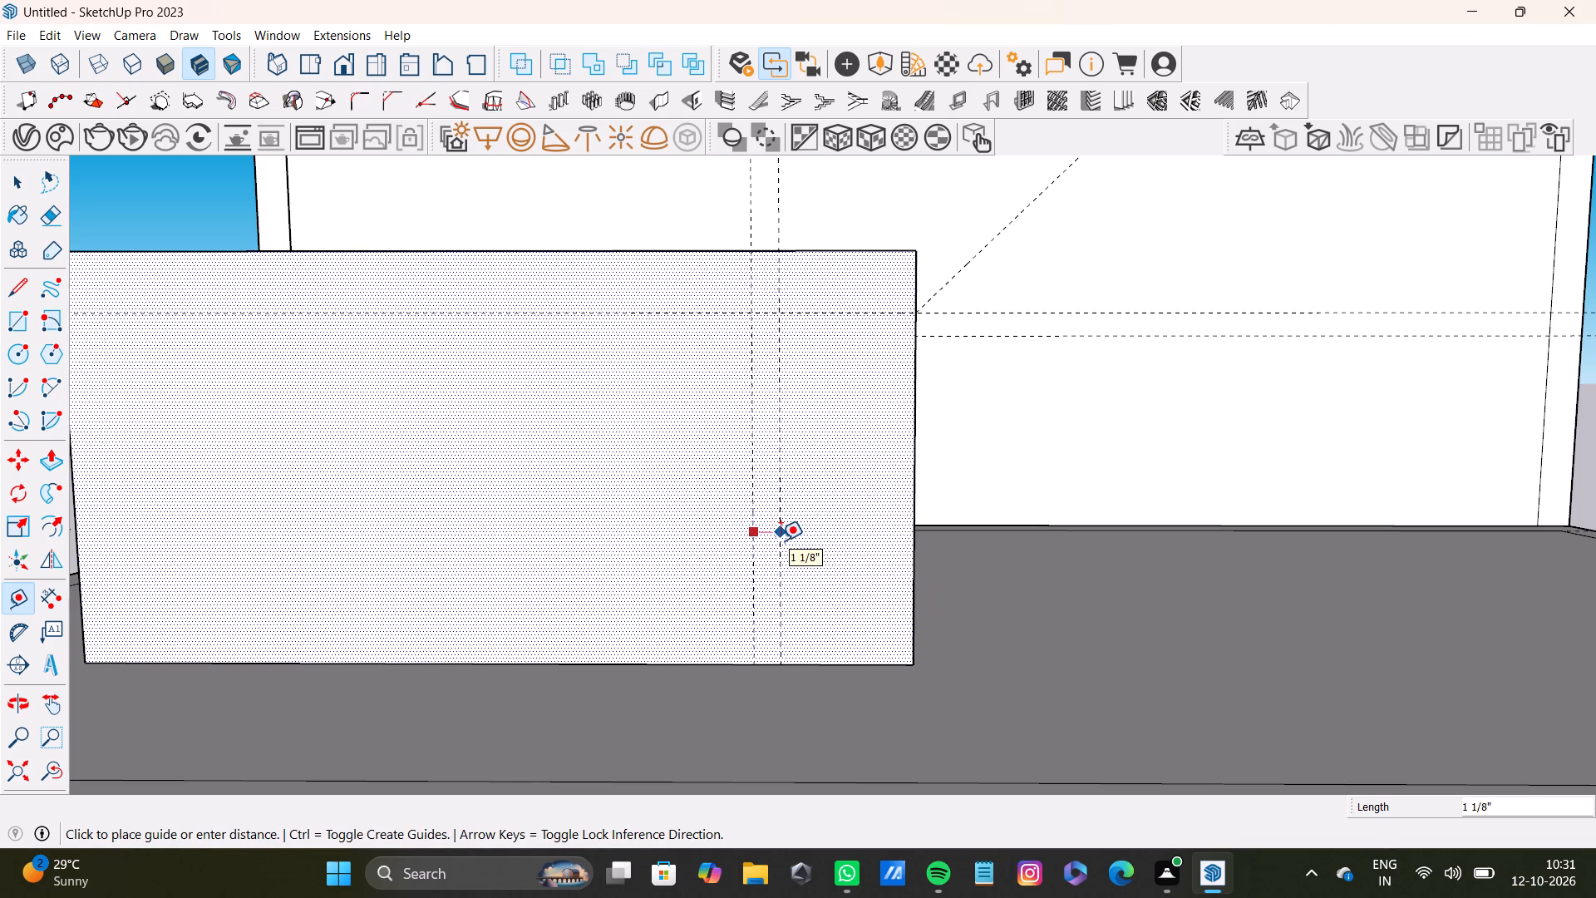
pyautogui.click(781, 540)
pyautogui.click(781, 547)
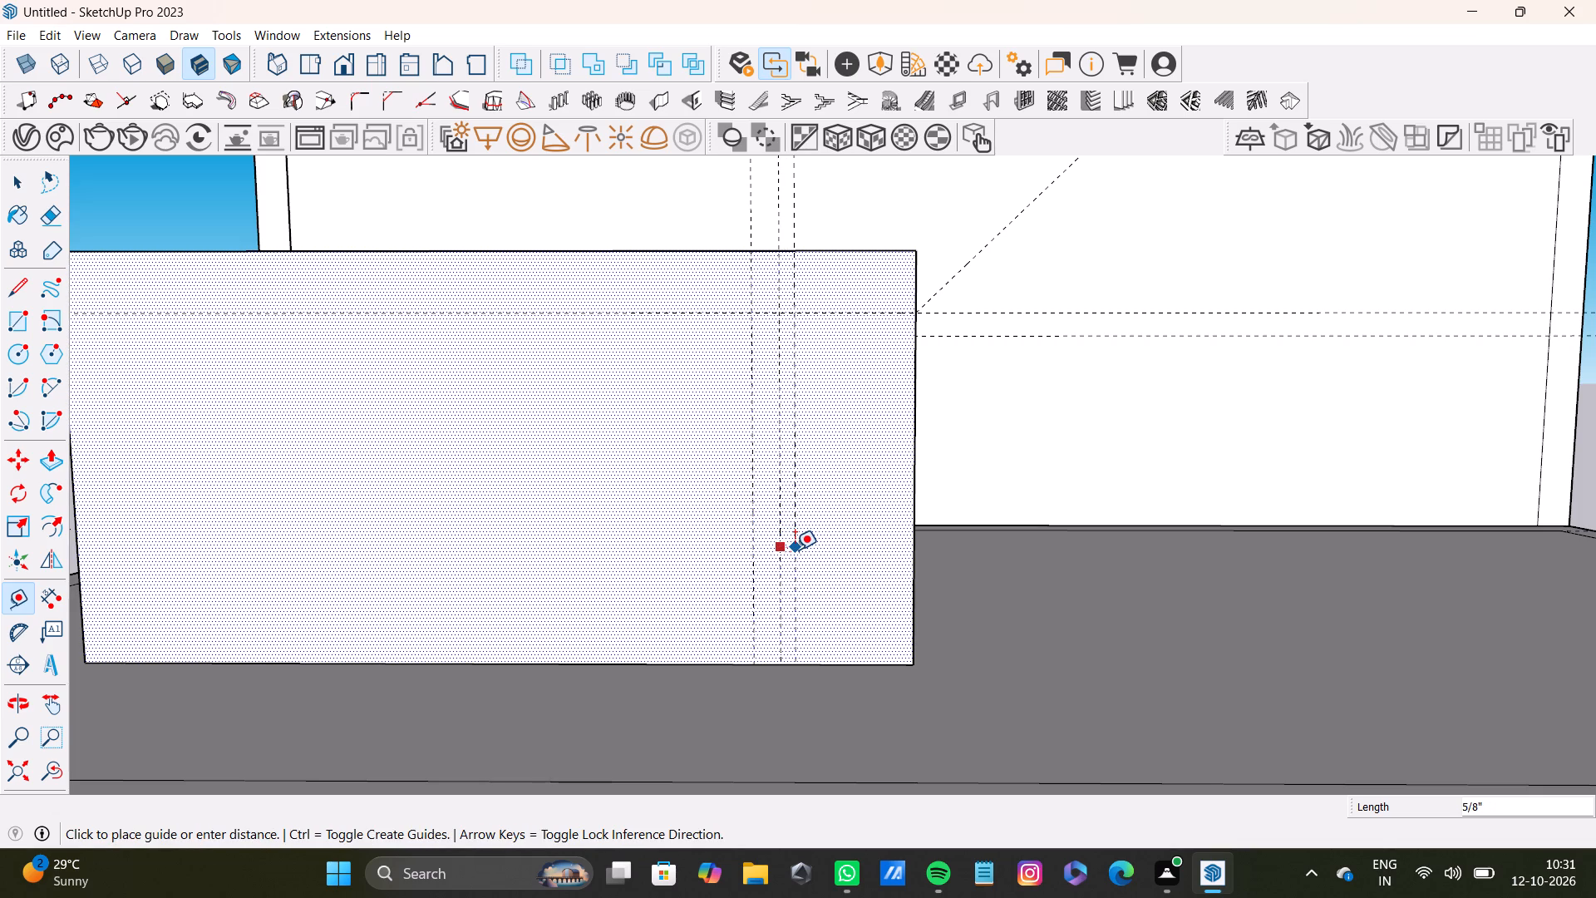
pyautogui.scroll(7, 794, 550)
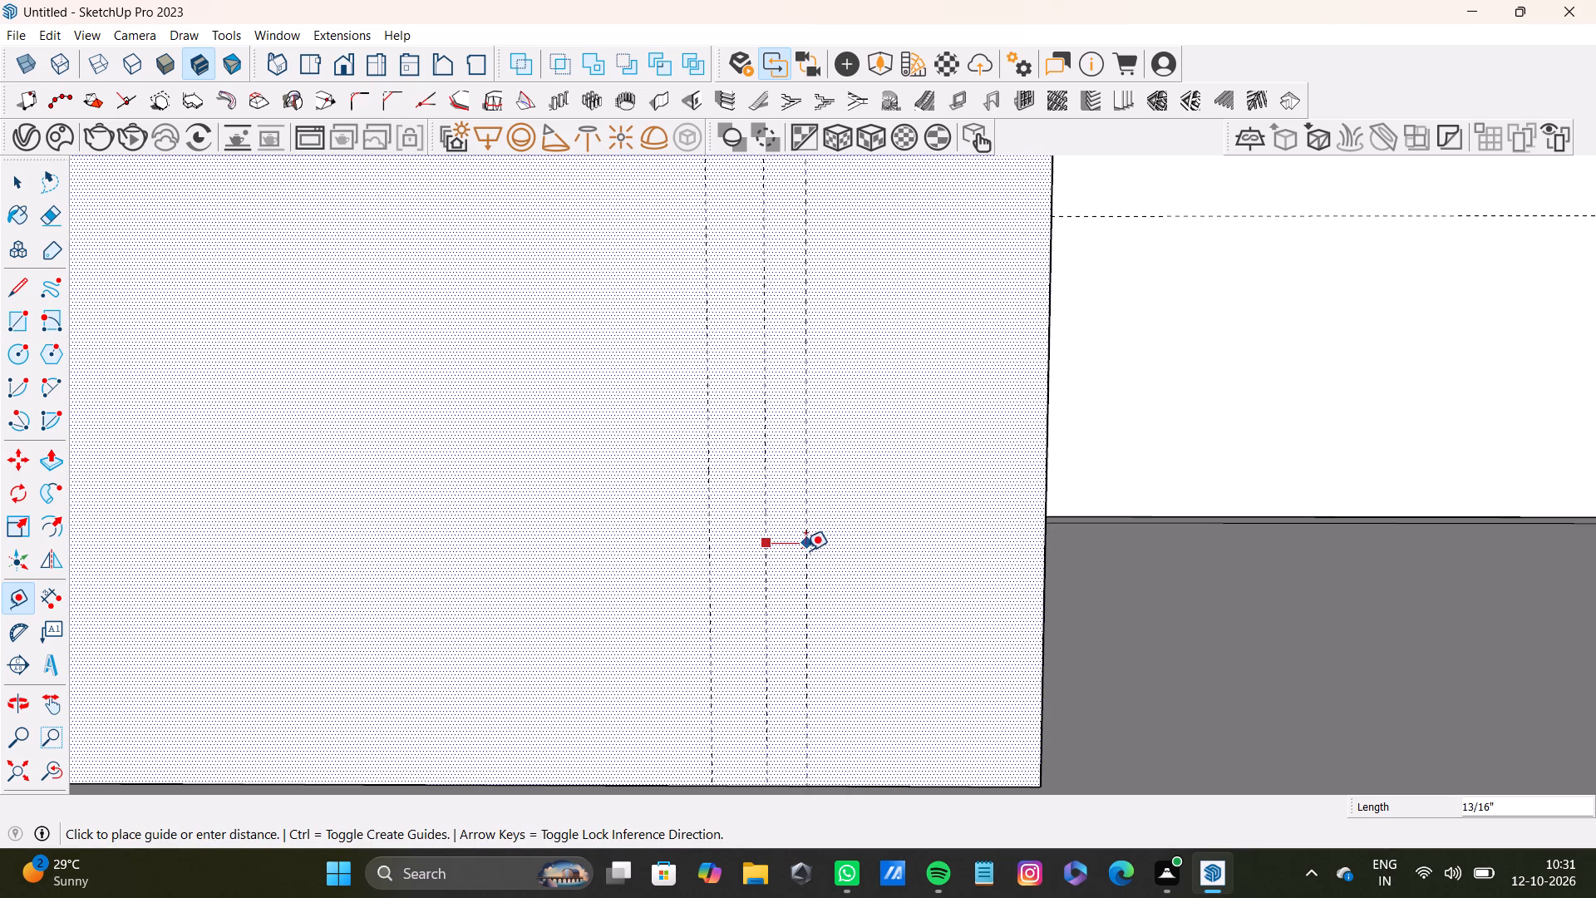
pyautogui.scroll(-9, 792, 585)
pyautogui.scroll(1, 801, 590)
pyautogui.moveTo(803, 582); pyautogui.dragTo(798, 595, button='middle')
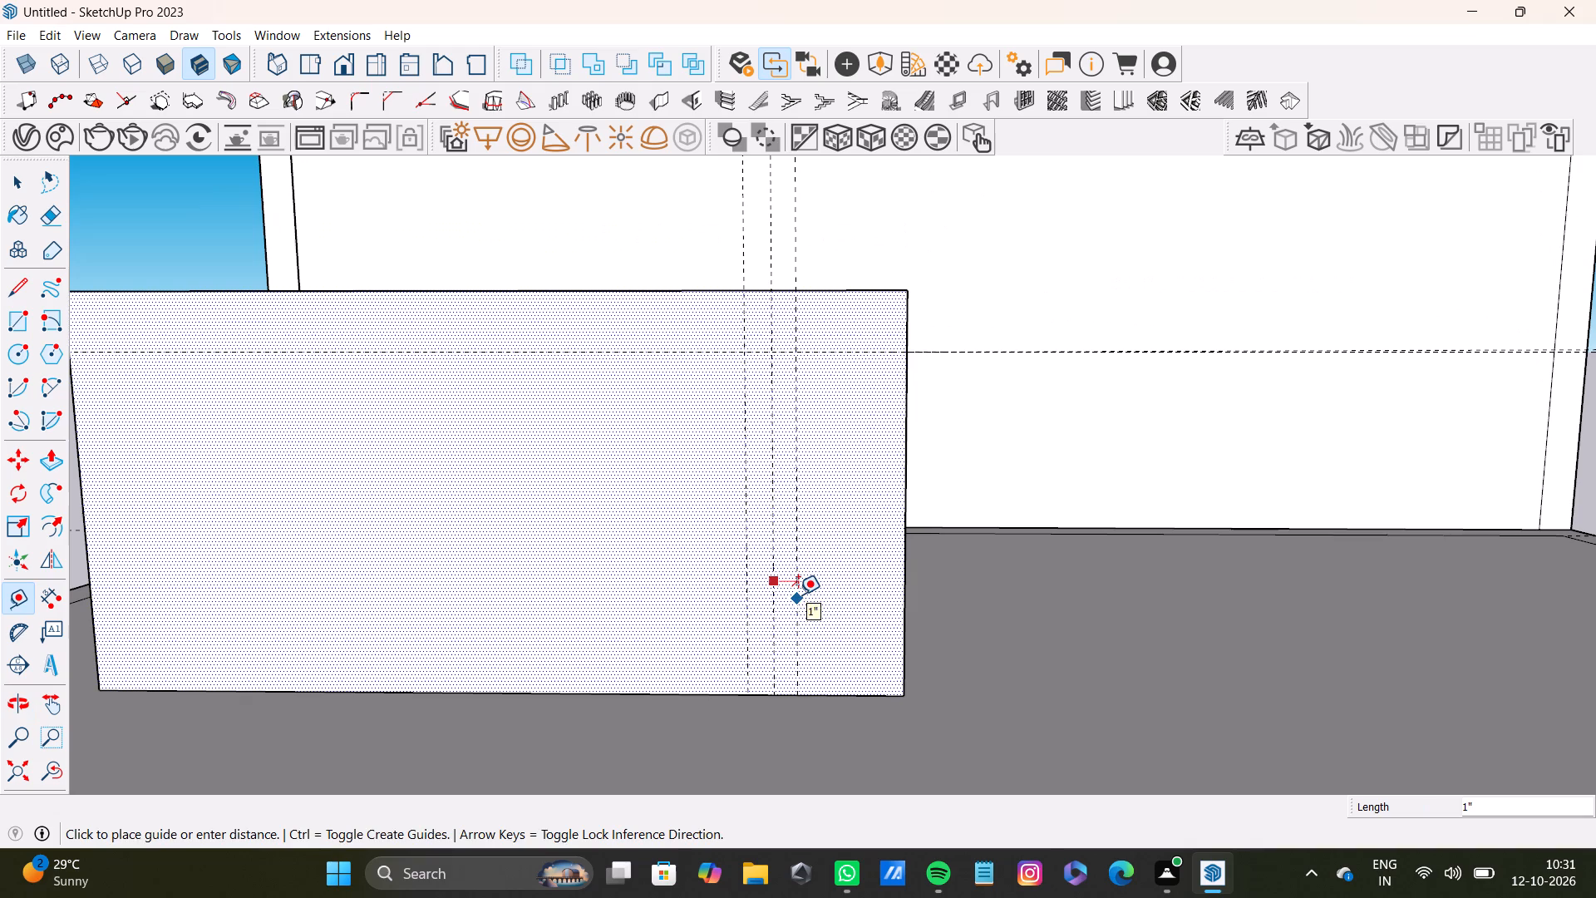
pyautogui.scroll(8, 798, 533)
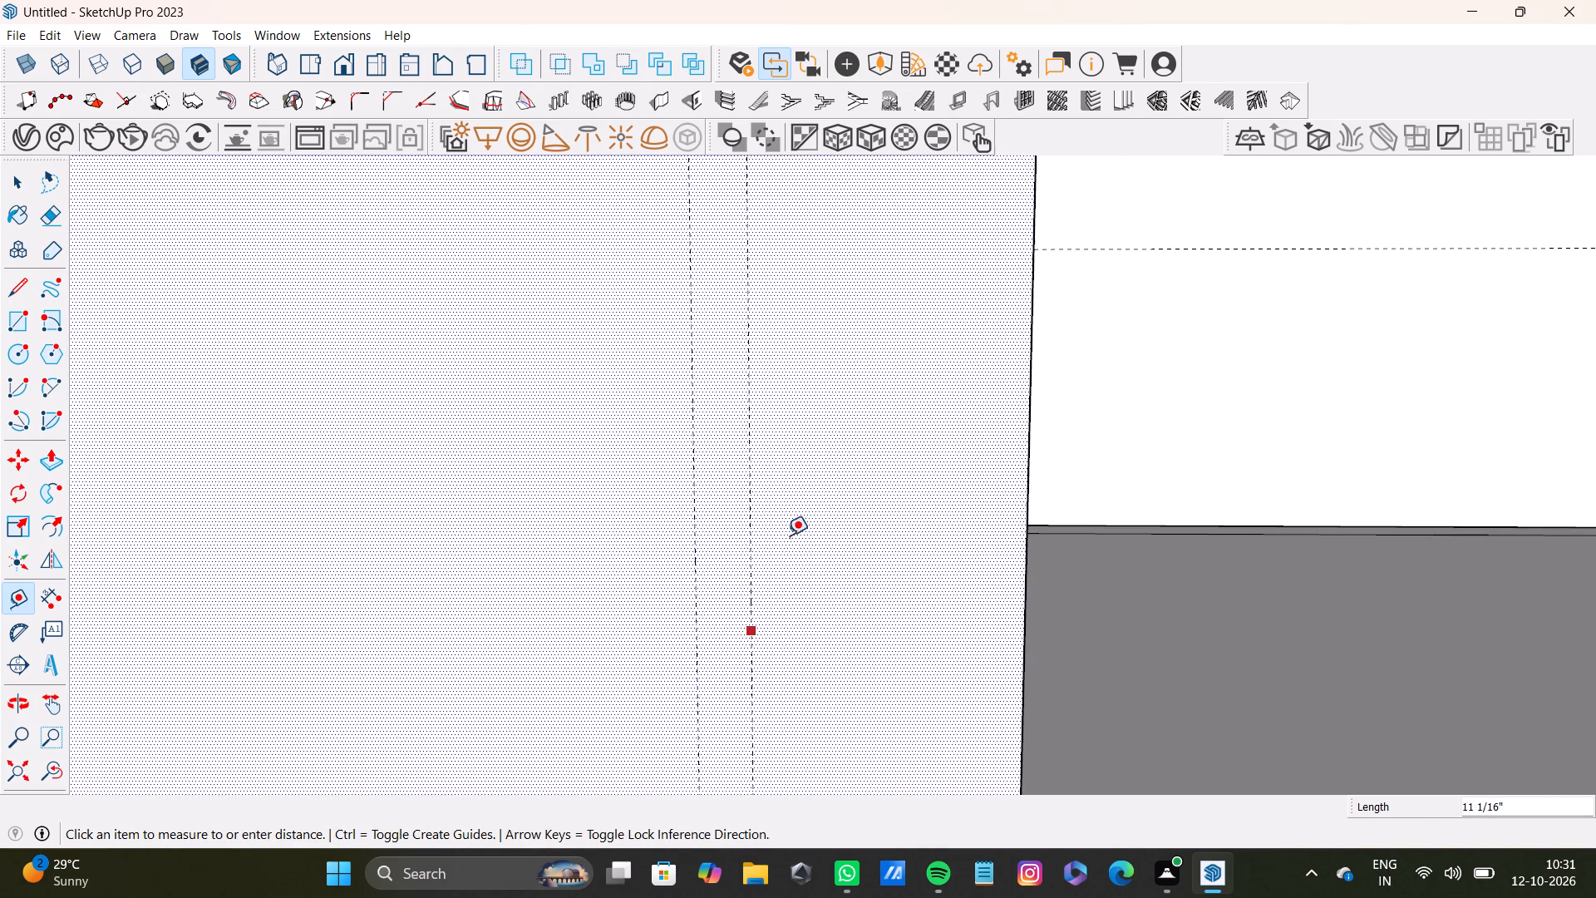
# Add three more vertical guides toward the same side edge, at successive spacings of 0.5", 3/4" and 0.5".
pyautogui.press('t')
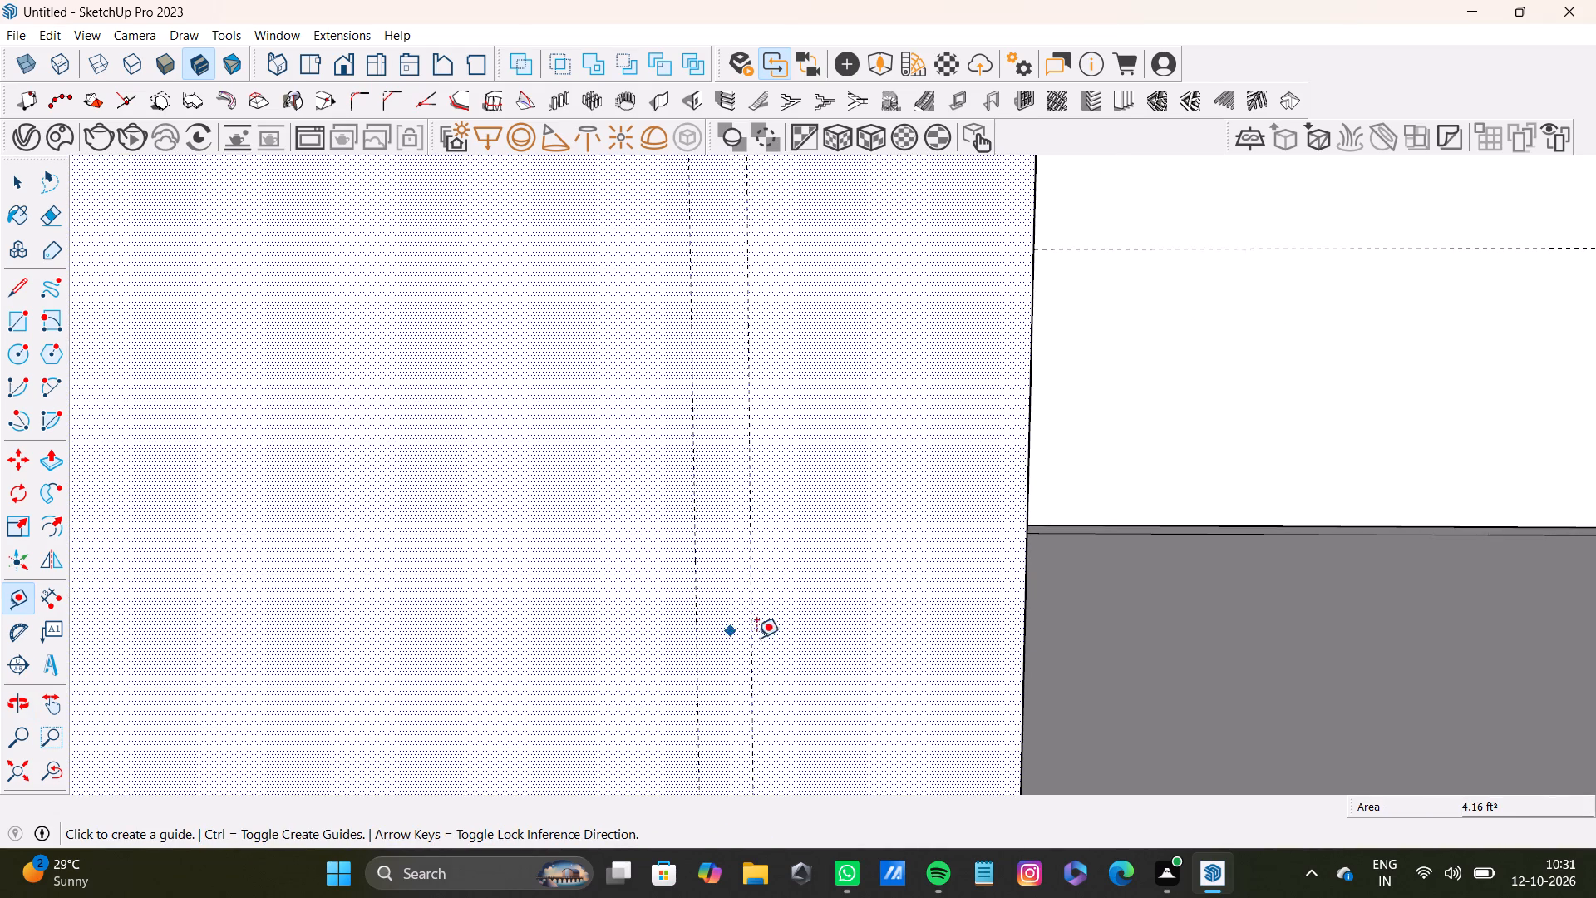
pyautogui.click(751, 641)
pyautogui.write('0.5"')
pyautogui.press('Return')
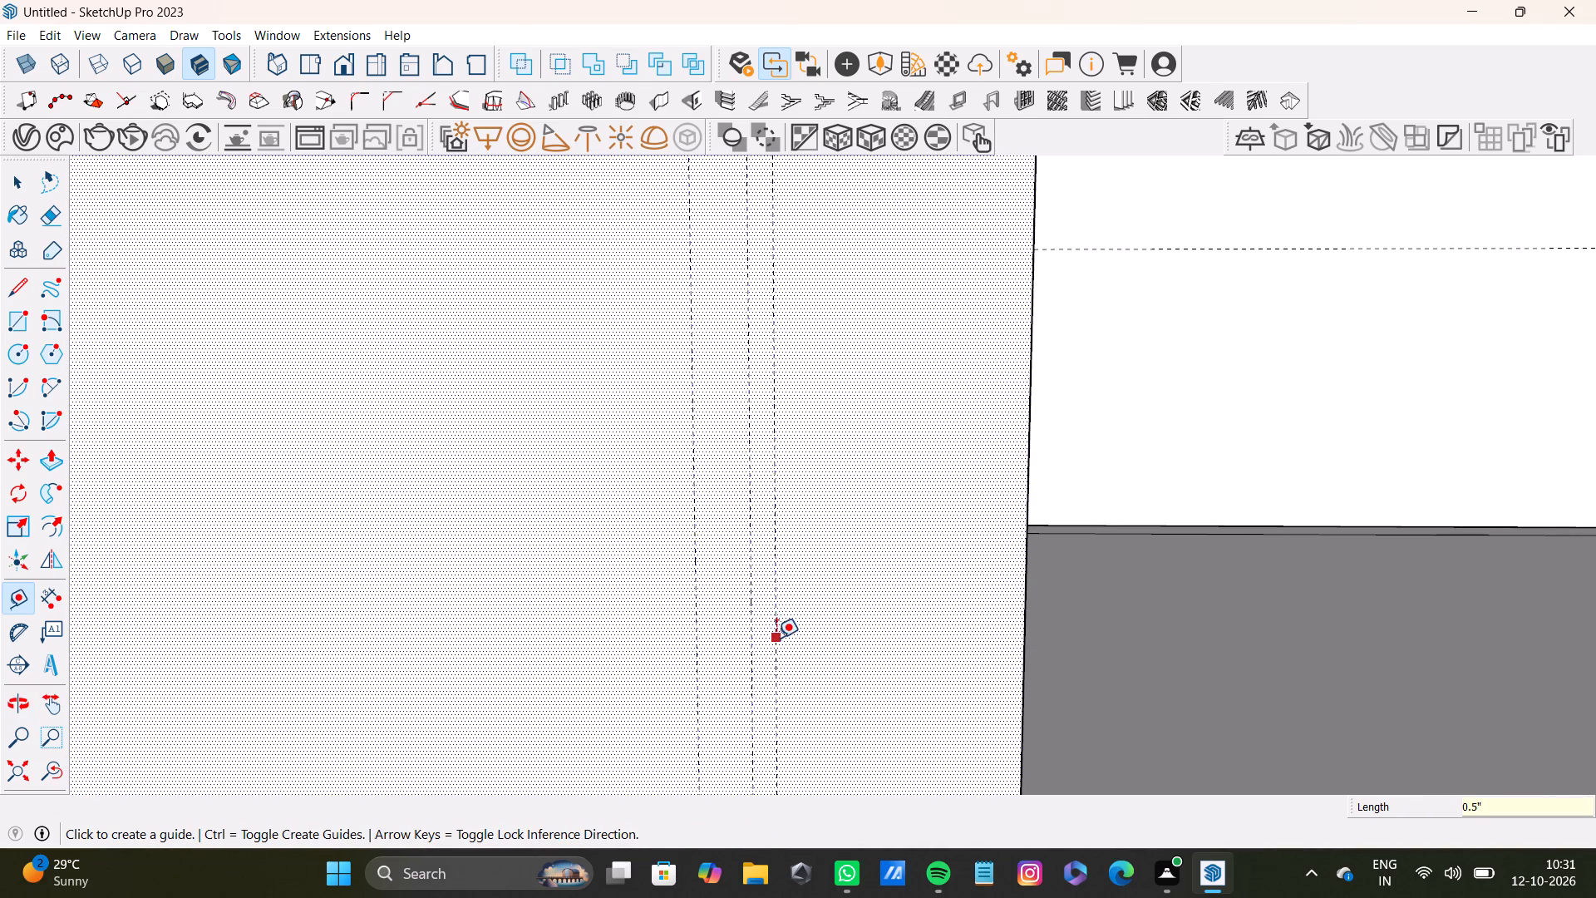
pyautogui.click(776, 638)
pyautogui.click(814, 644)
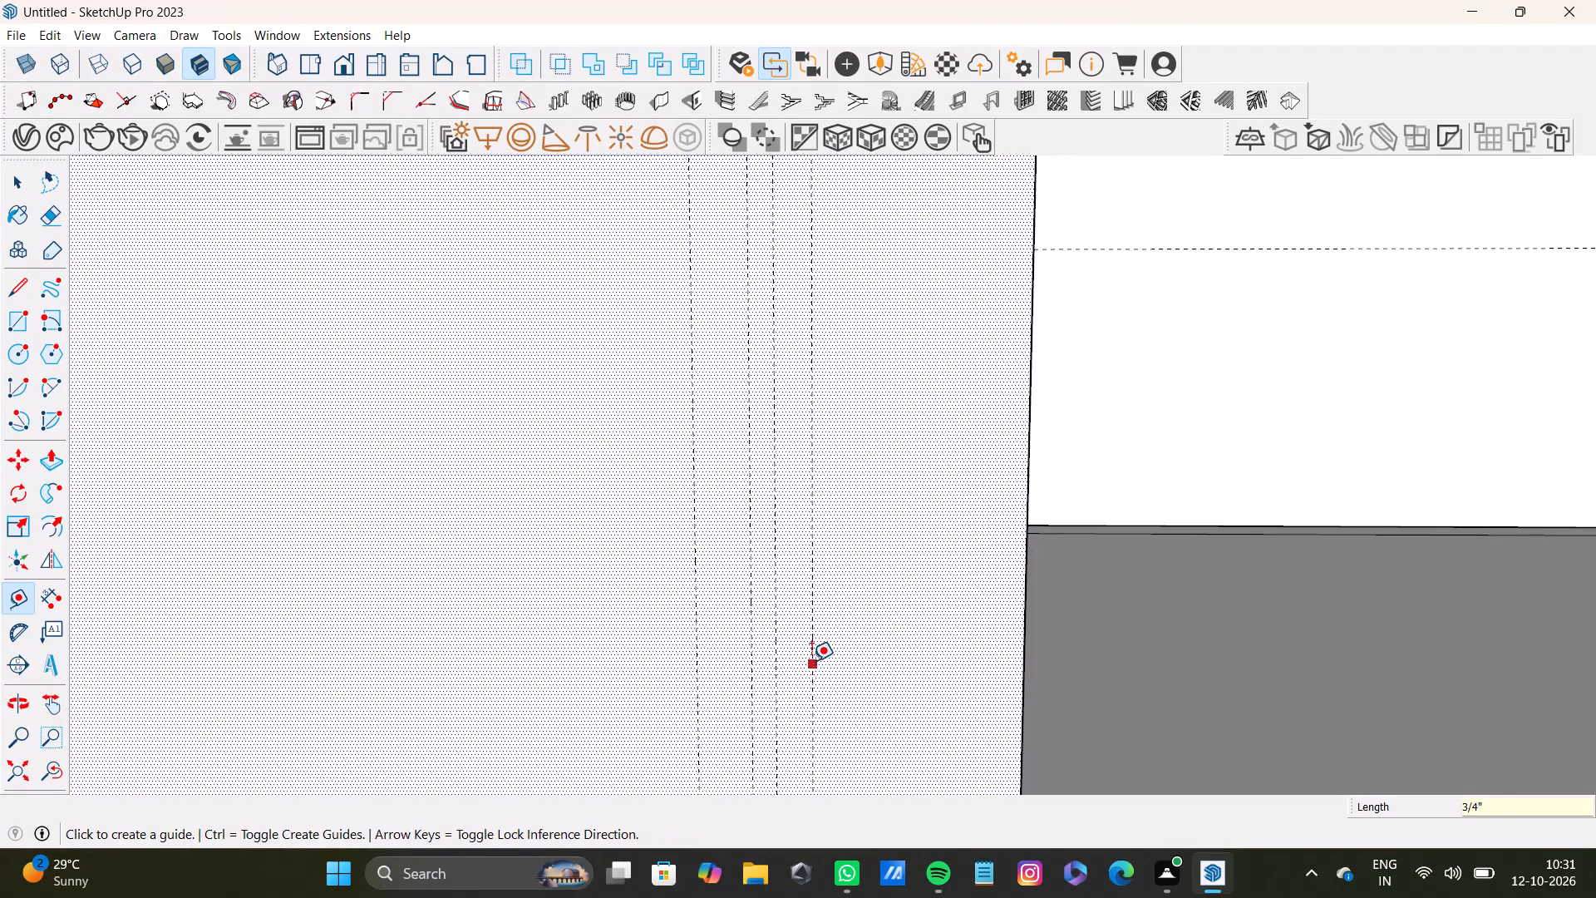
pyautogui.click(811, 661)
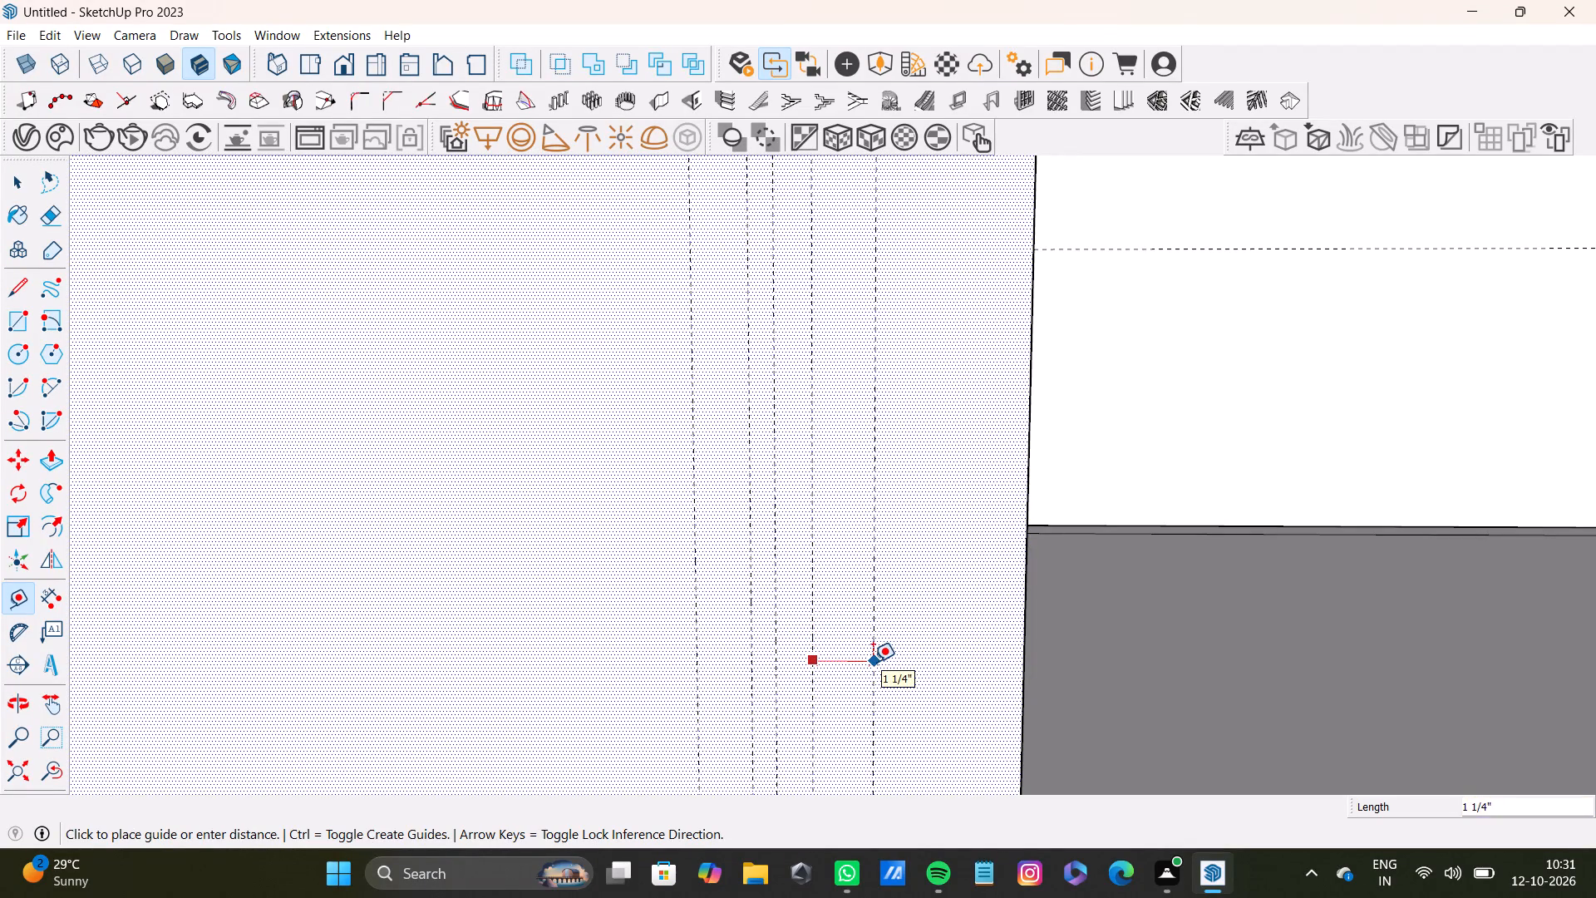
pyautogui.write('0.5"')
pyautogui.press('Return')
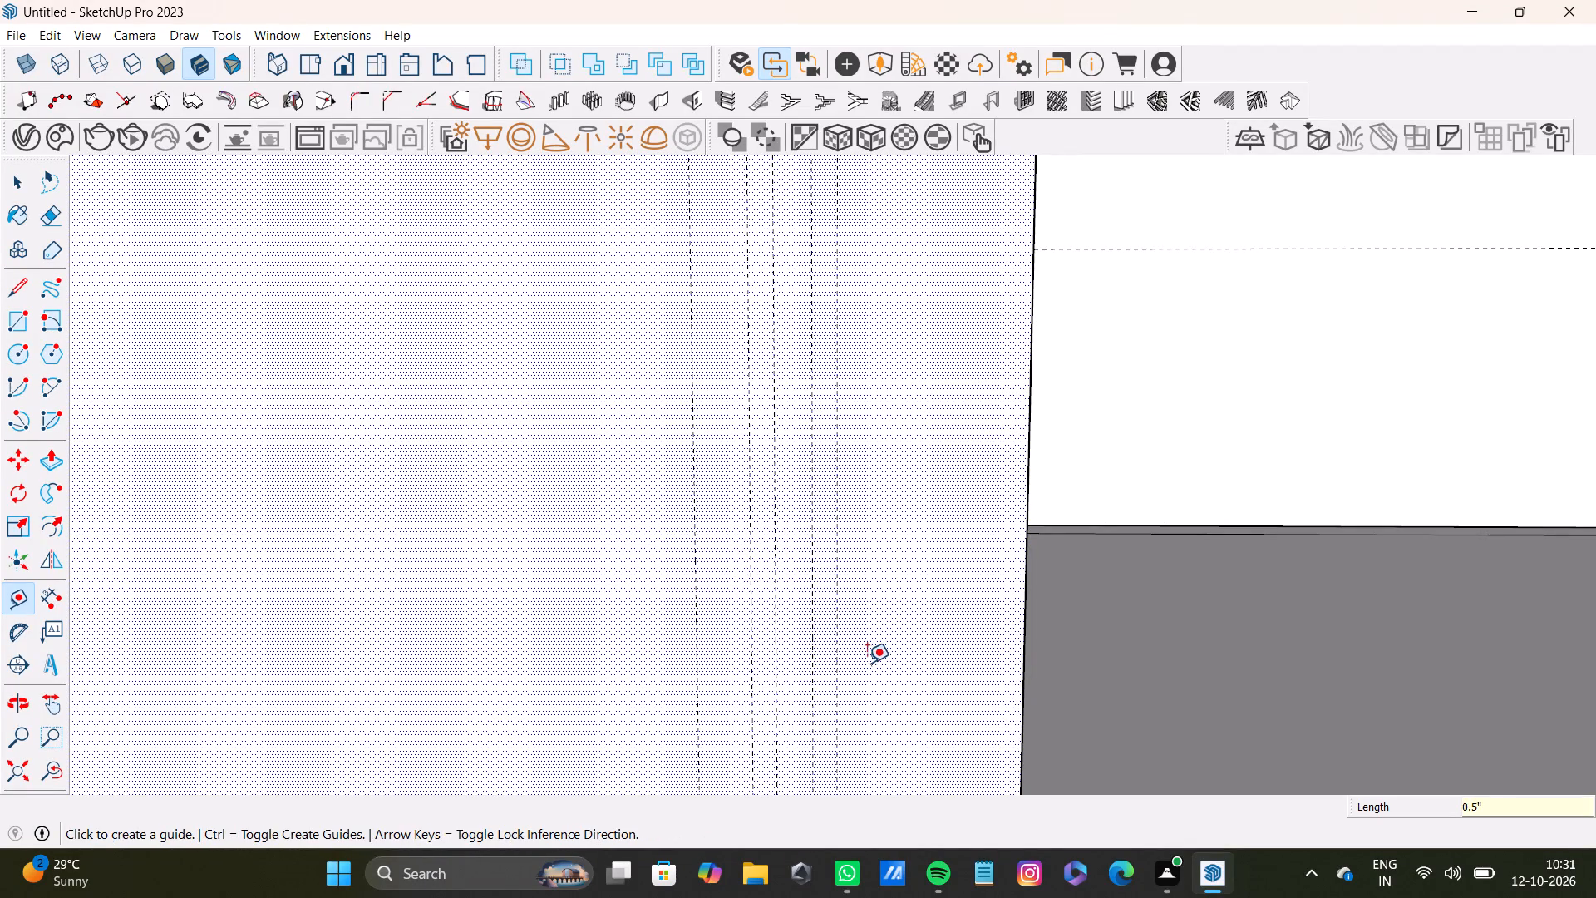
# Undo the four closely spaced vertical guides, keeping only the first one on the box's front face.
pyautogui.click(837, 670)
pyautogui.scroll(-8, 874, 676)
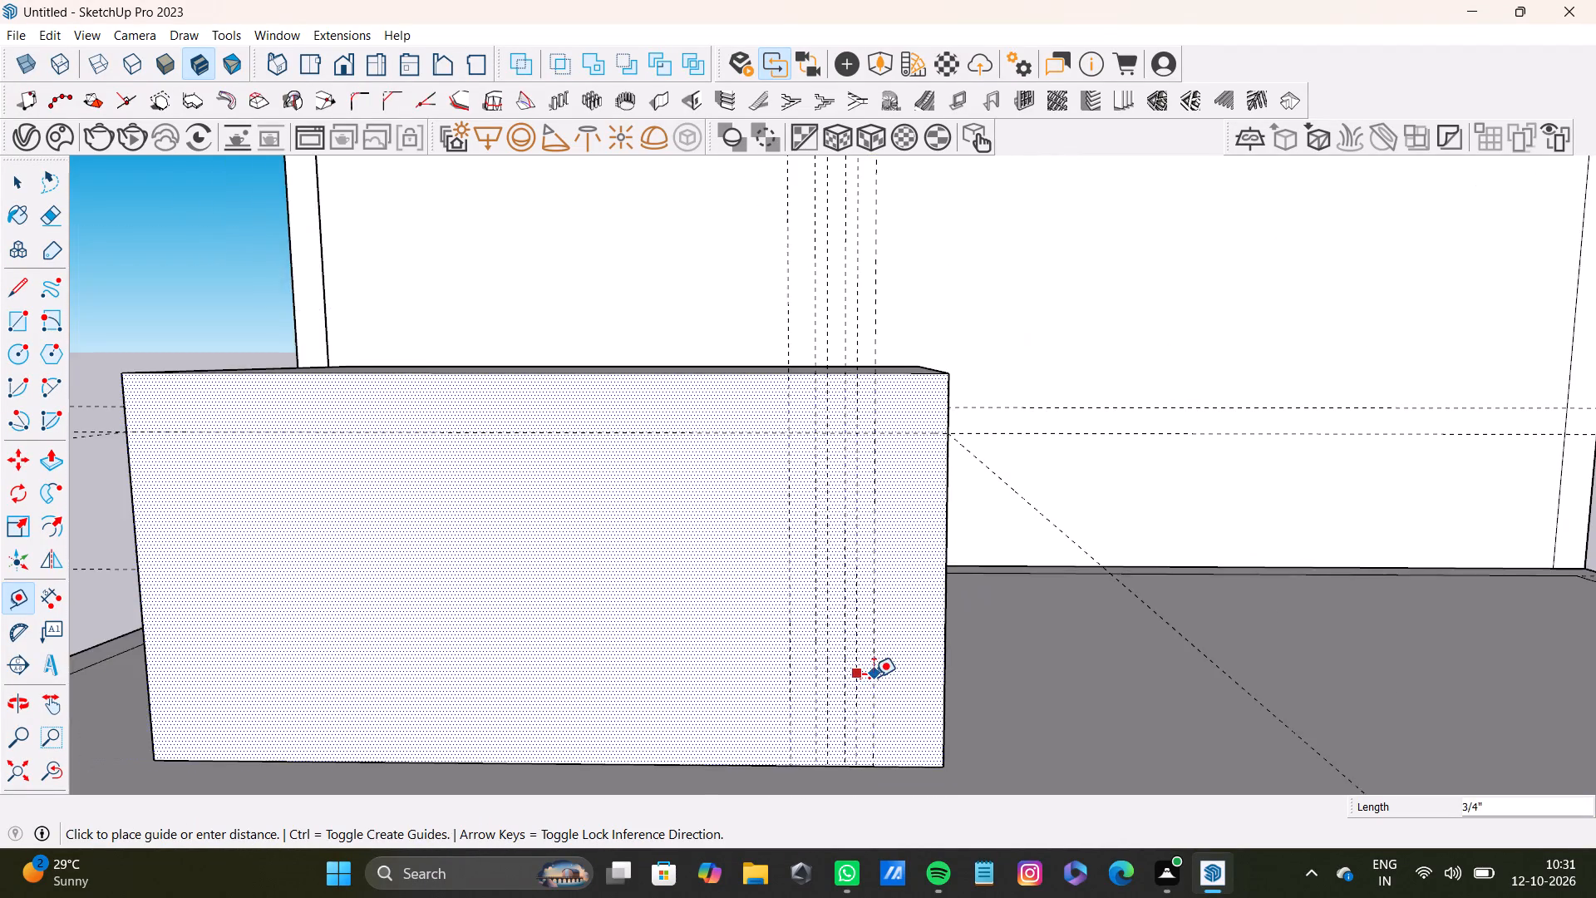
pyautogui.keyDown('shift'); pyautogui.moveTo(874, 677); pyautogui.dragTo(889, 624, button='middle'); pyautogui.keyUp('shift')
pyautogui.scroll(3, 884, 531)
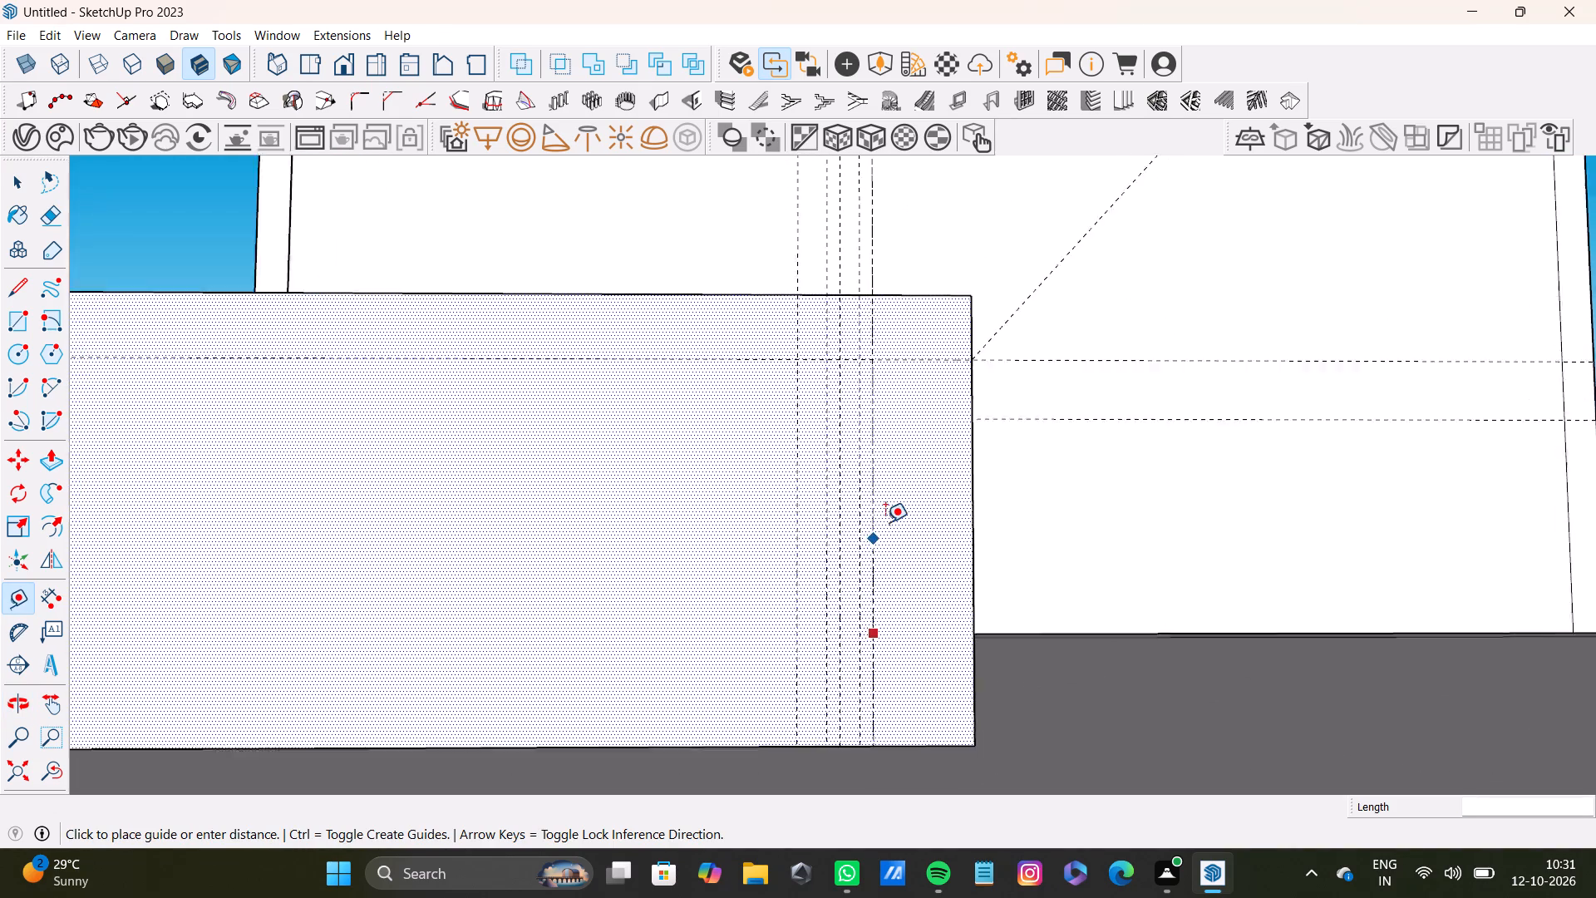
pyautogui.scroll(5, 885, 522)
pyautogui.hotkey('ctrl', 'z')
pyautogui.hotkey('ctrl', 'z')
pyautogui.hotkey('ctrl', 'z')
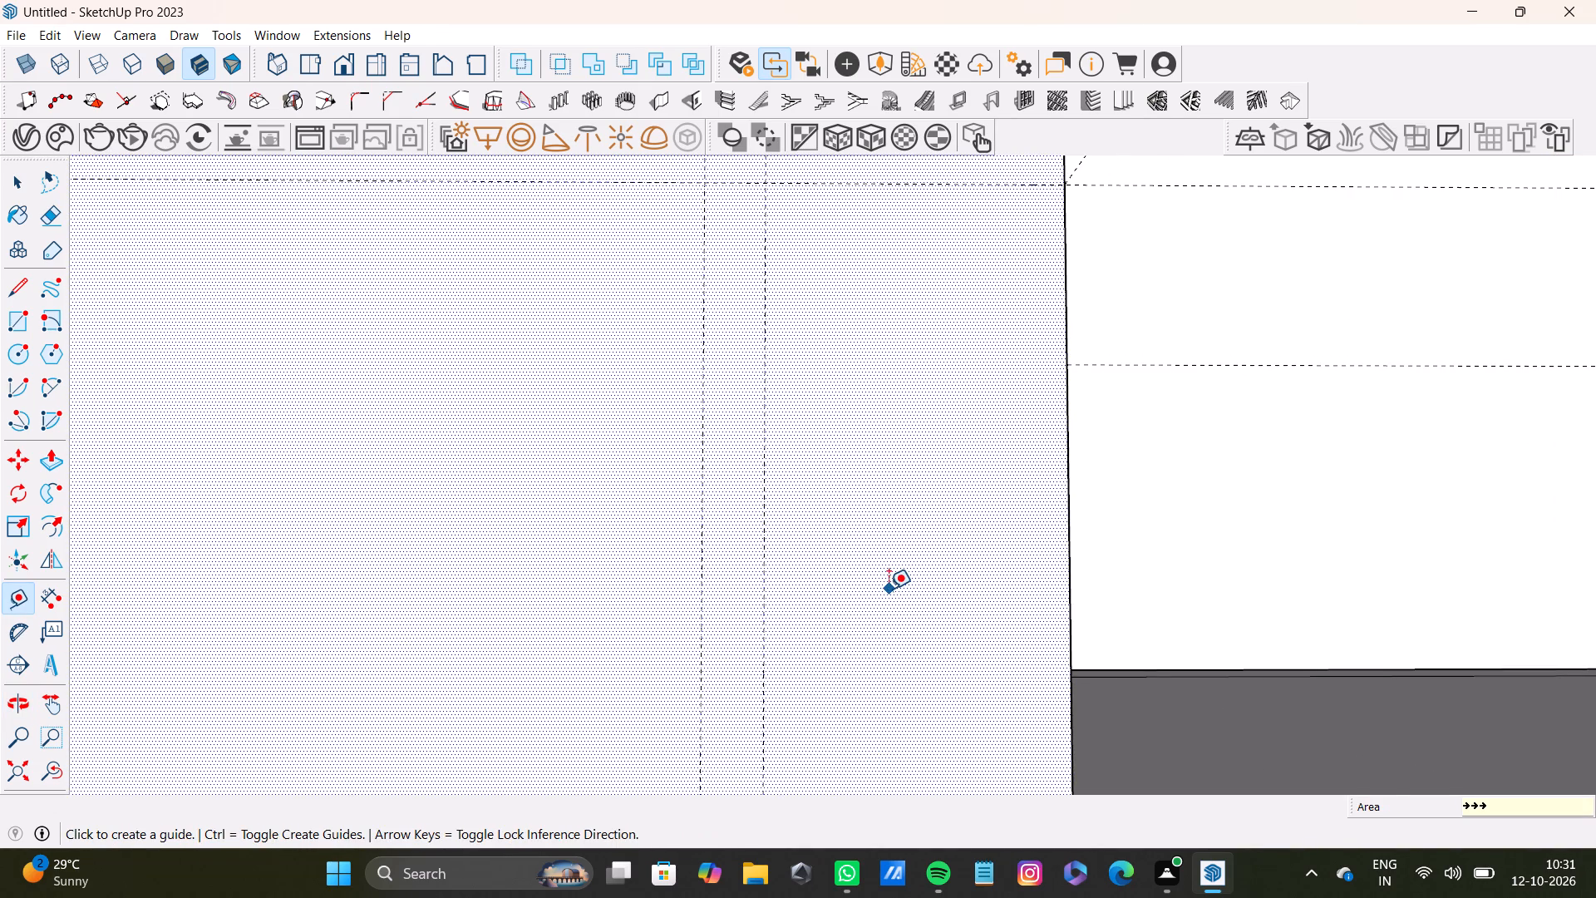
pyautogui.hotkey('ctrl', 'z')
# Place a vertical guide about 5 11/16" from the remaining one, close to the front face's side edge.
pyautogui.click(702, 641)
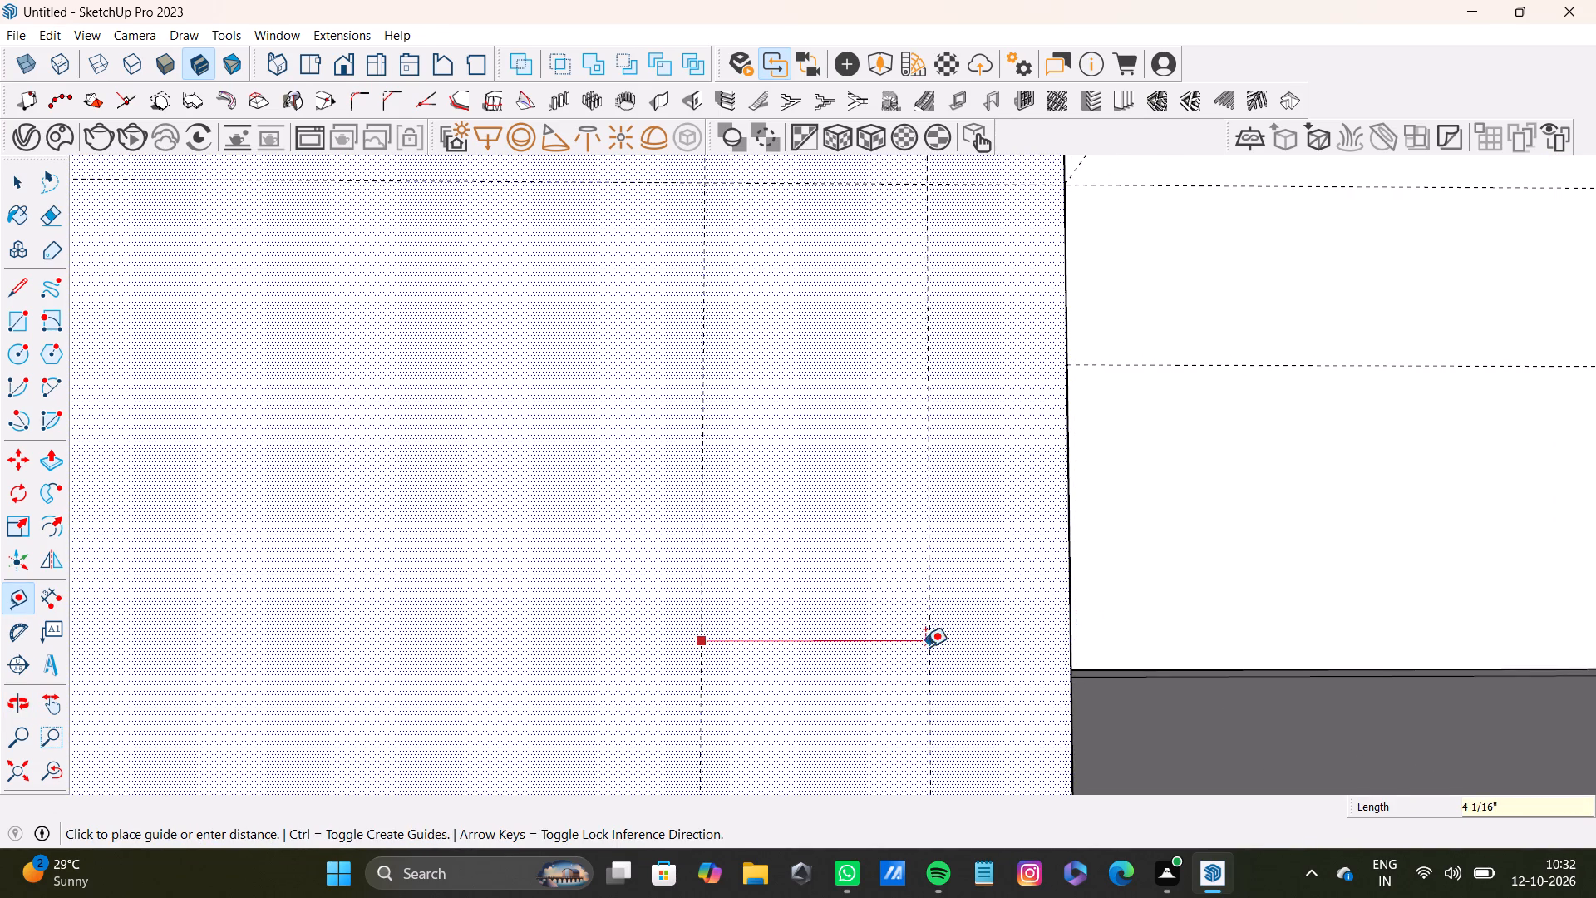
pyautogui.scroll(-8, 957, 641)
pyautogui.keyDown('shift'); pyautogui.moveTo(960, 638); pyautogui.dragTo(884, 555, button='middle'); pyautogui.keyUp('shift')
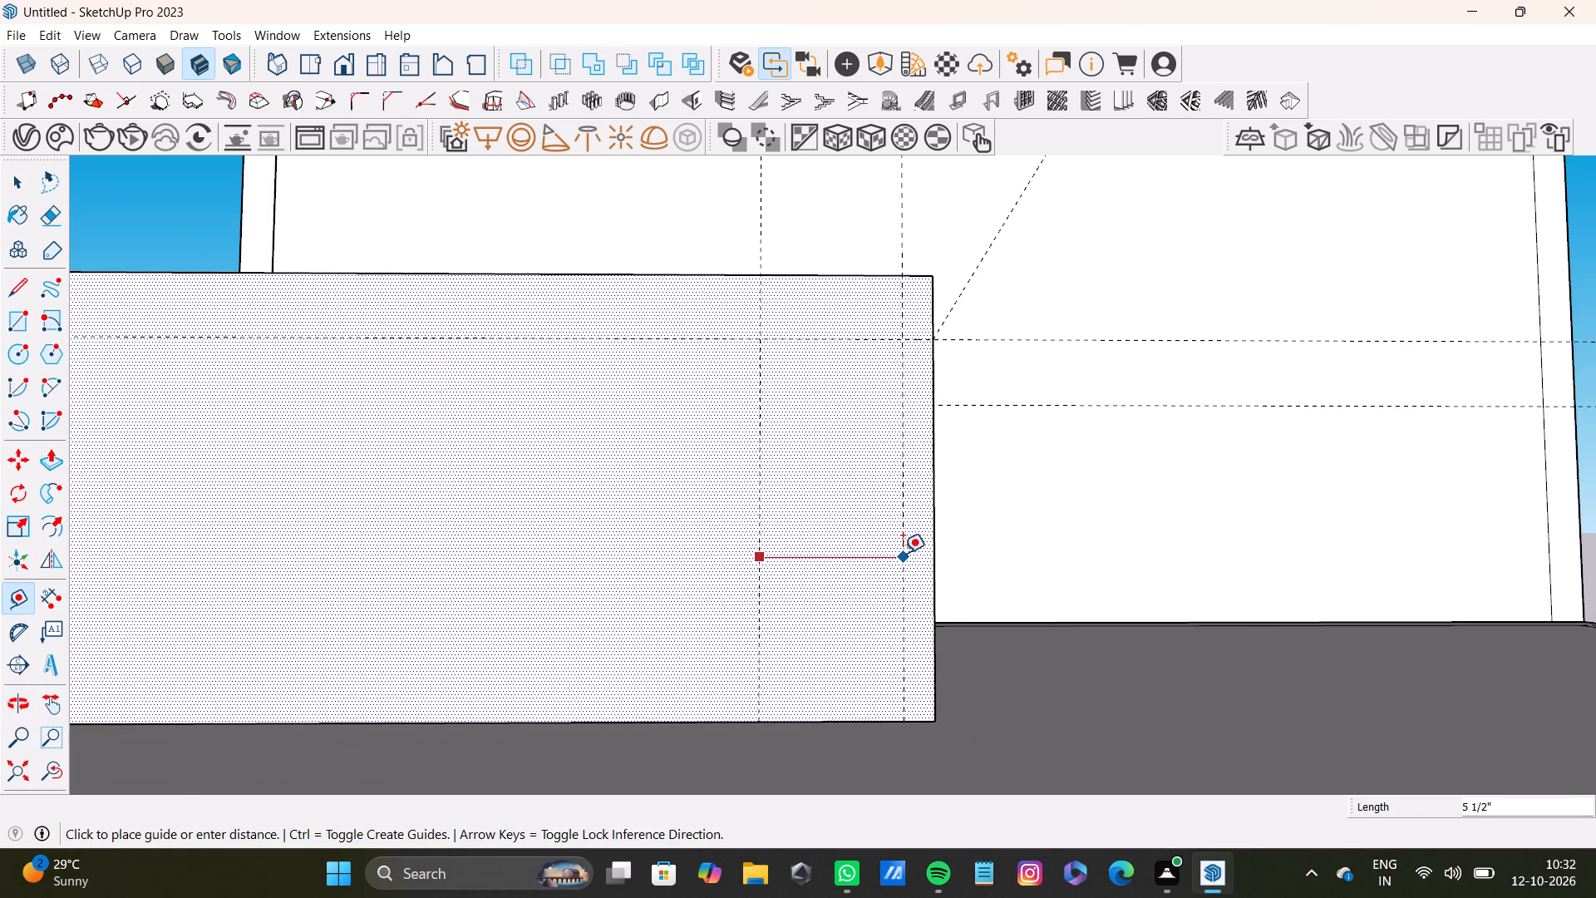
pyautogui.click(909, 559)
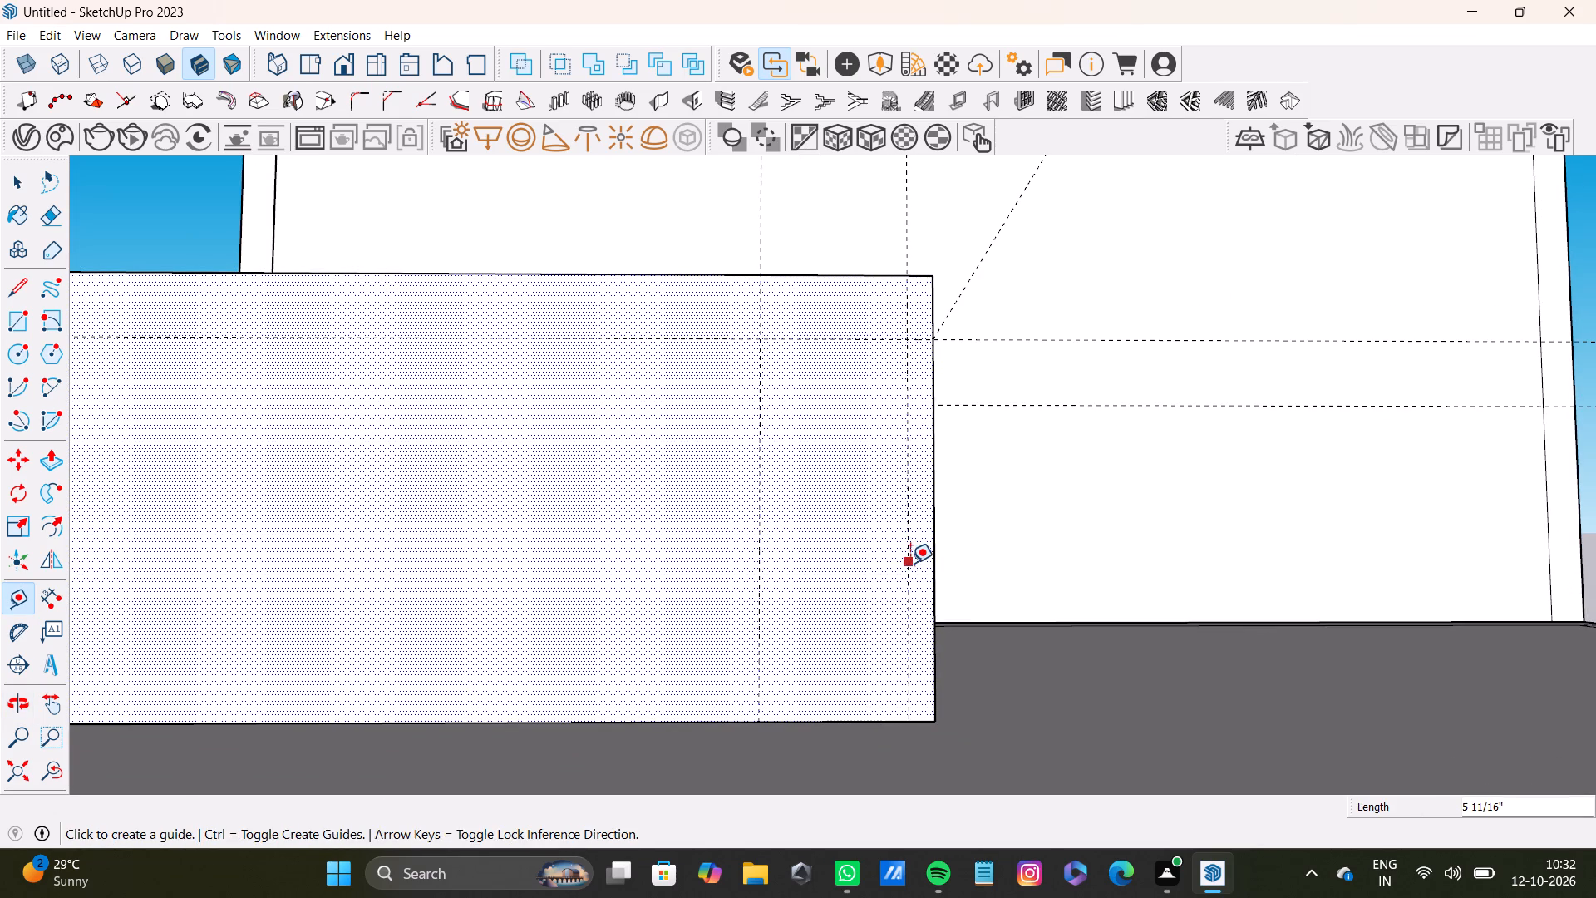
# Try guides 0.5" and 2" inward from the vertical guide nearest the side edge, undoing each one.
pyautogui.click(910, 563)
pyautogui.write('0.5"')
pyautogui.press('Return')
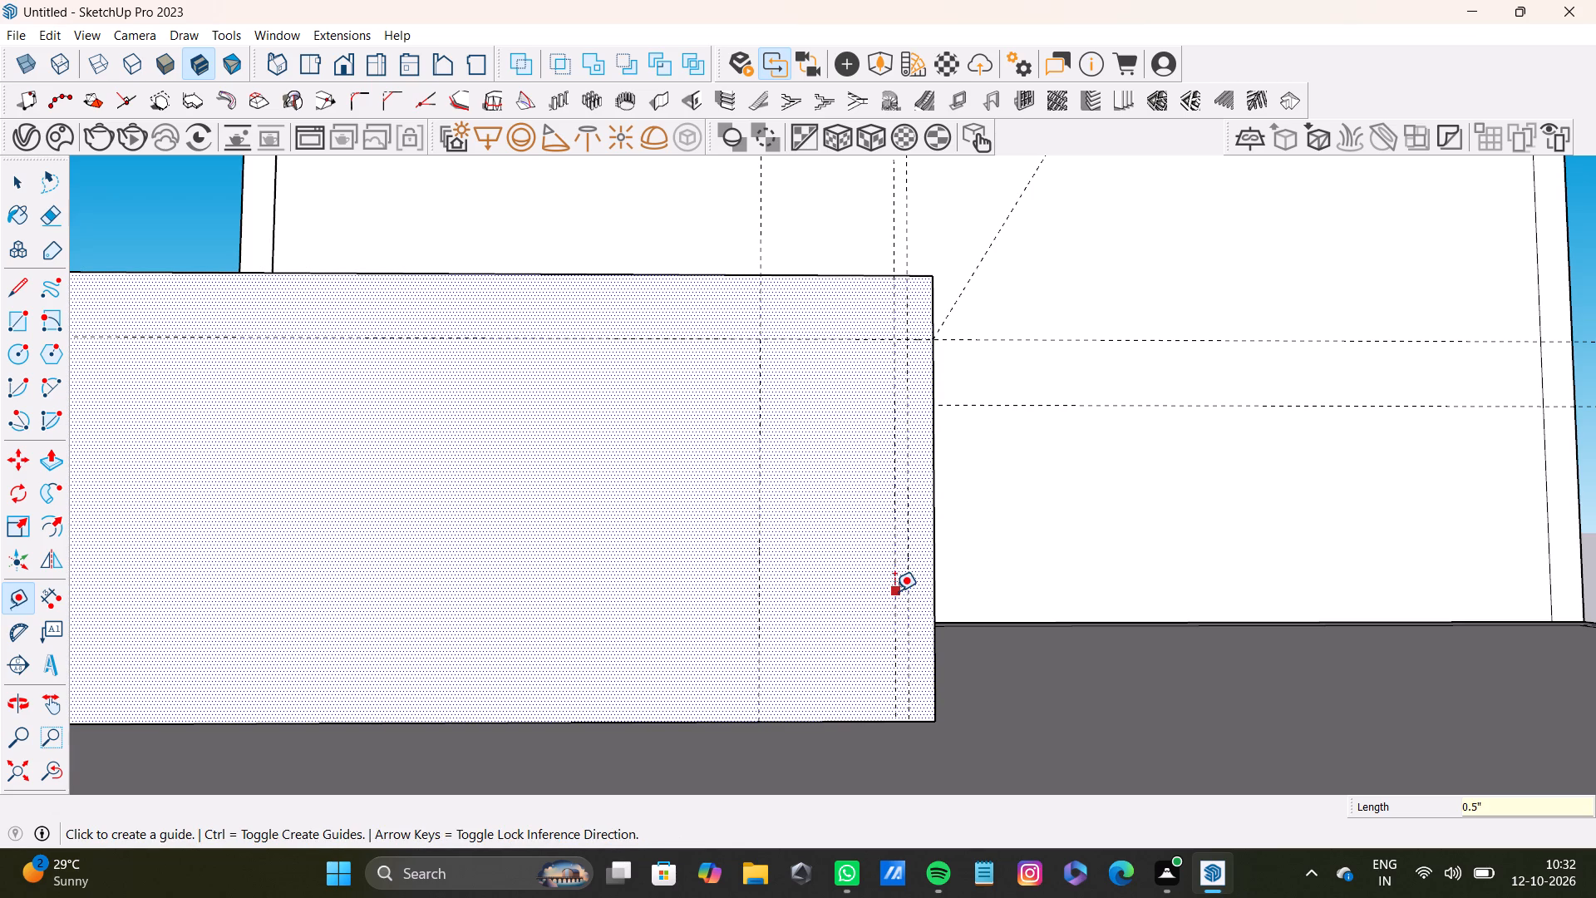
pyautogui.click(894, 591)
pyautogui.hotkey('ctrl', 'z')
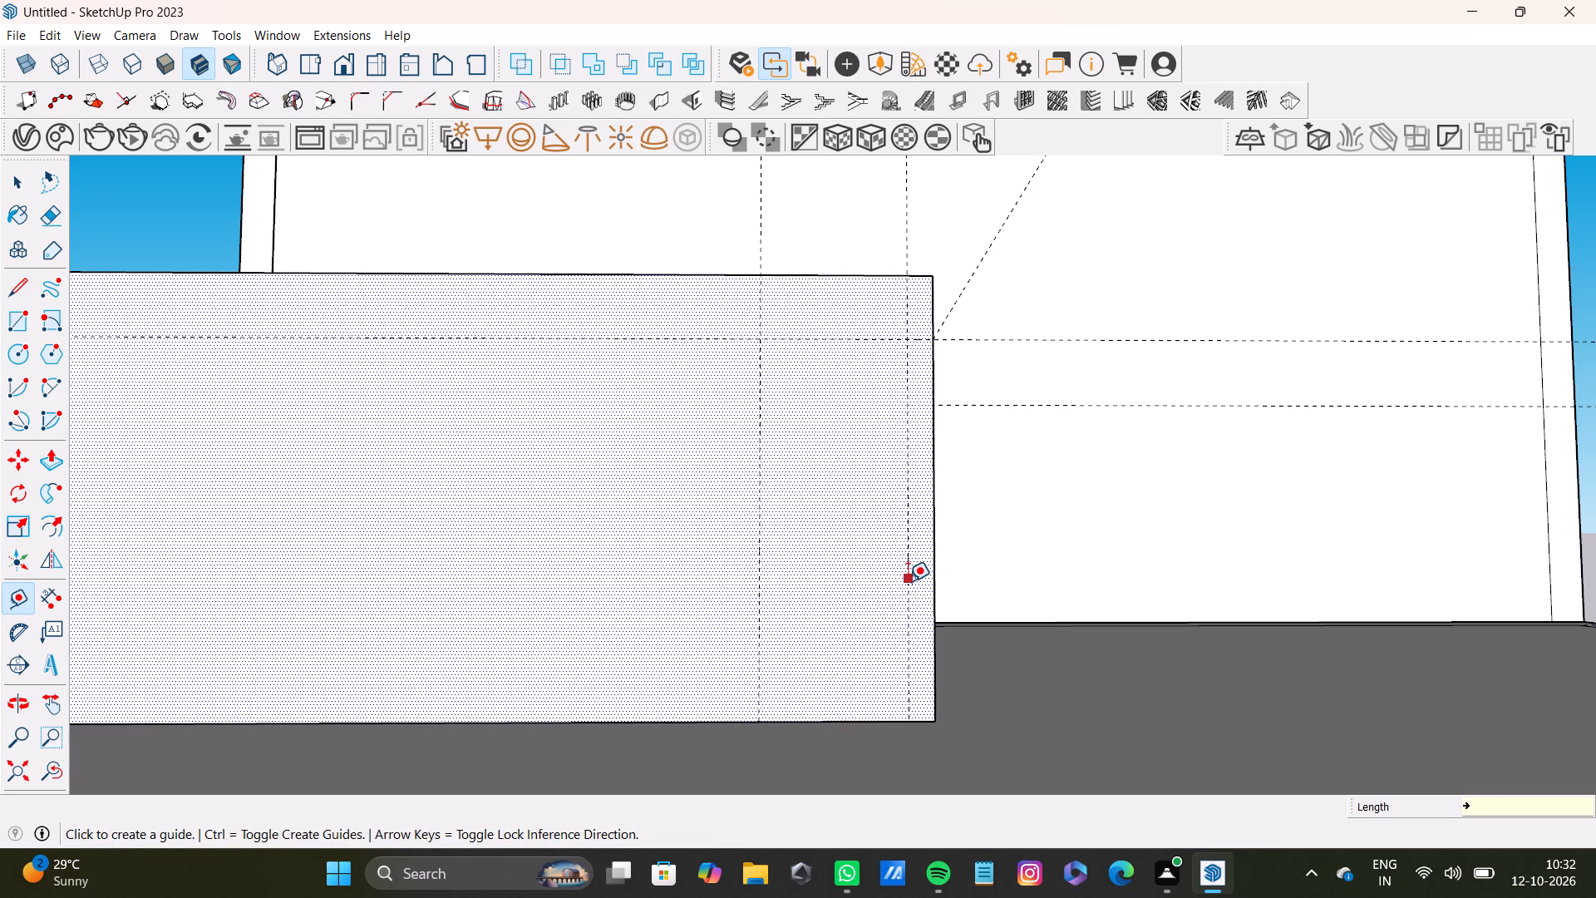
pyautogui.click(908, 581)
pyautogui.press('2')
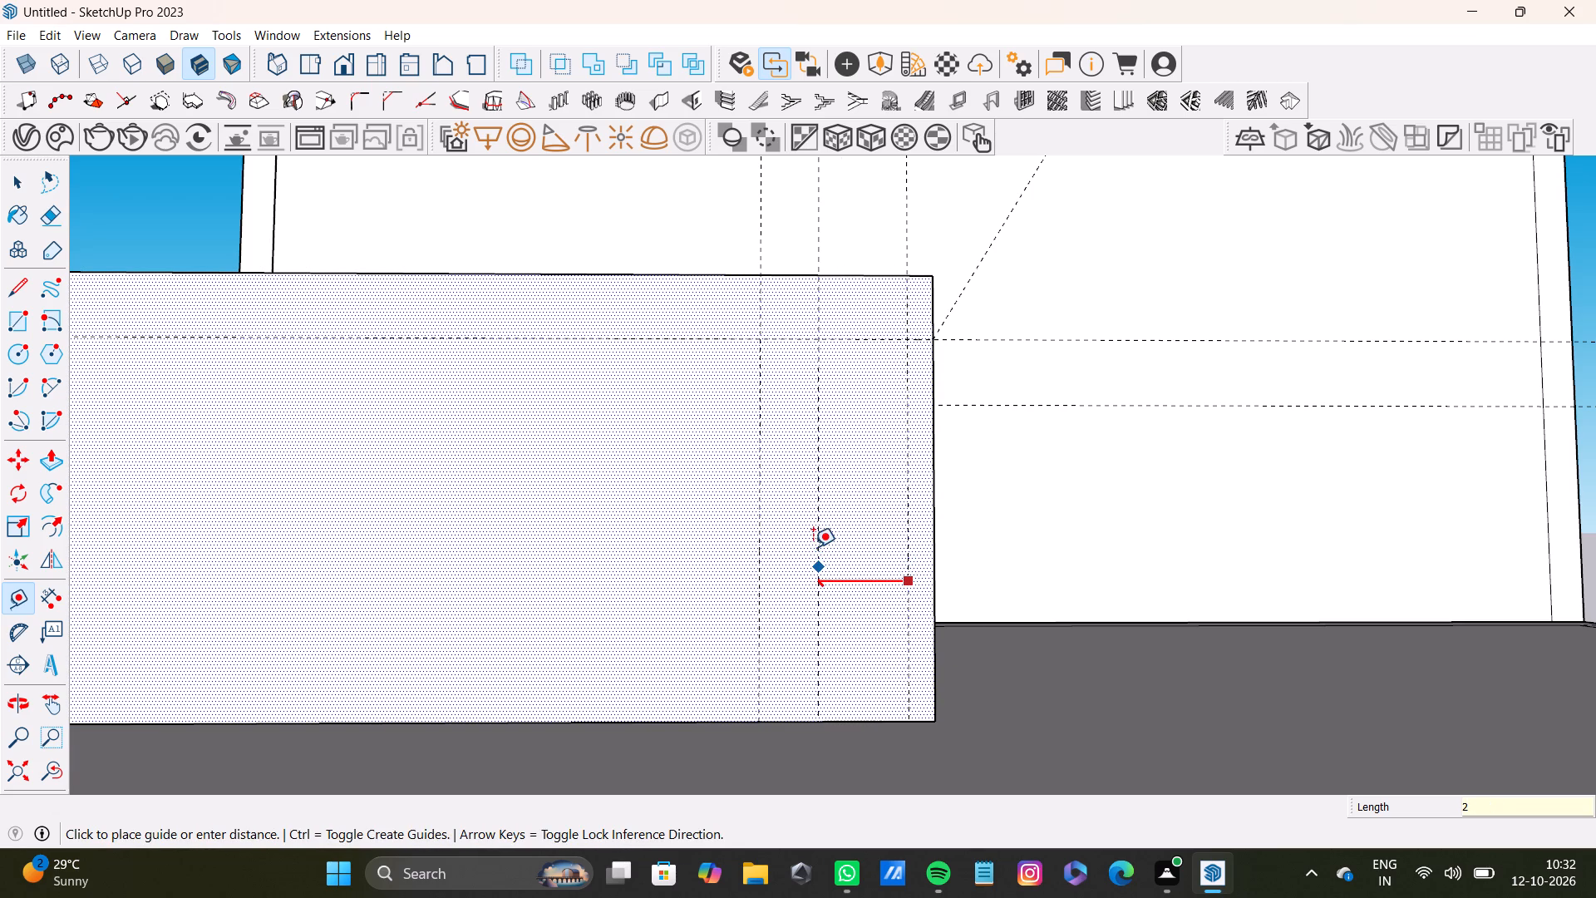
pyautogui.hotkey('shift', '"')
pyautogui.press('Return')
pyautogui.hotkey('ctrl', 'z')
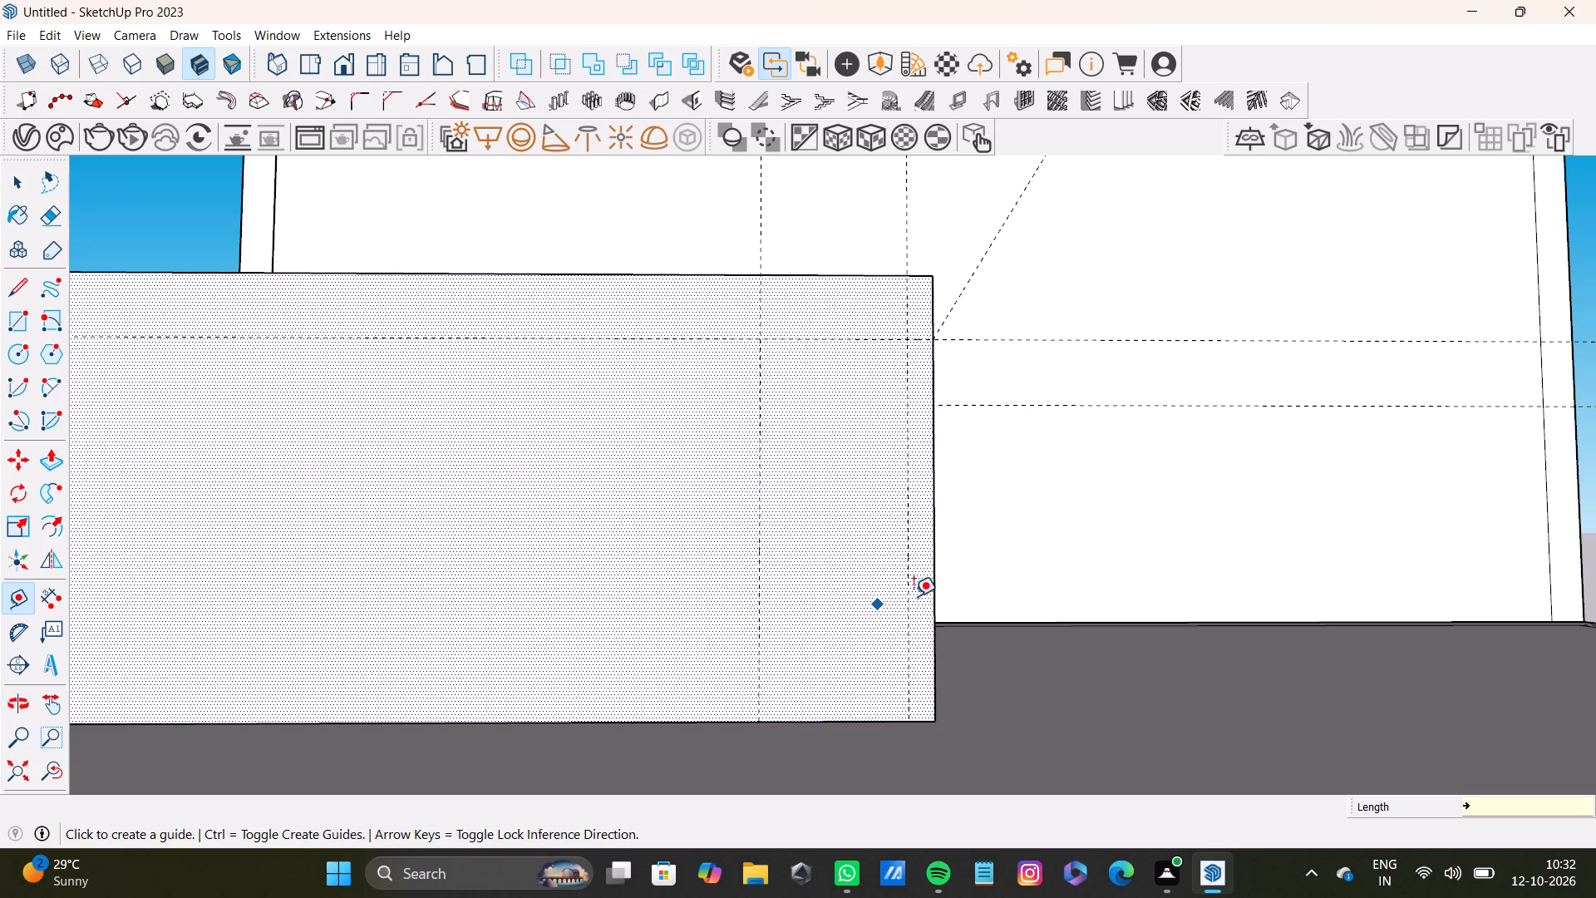
# Add a vertical guide 1" inward from the guide nearest the front face's side edge.
pyautogui.click(904, 602)
pyautogui.press('space')
pyautogui.press('t')
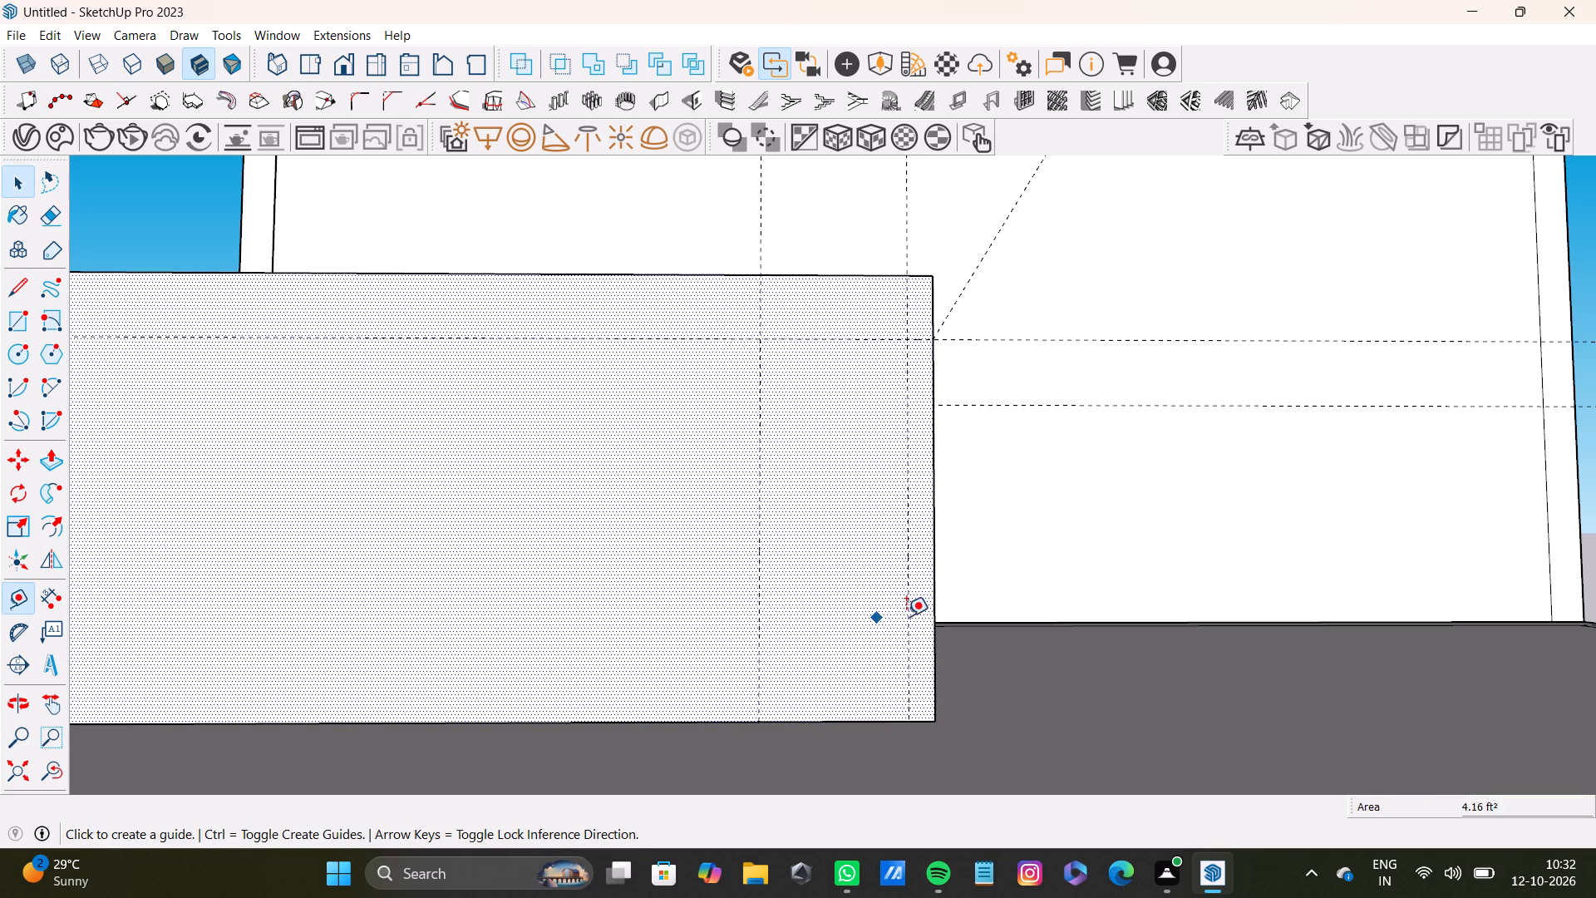
pyautogui.click(908, 626)
pyautogui.write('1"')
pyautogui.press('Return')
# Add another vertical guide 0.5" further inward from the 1" guide on the box's front face.
pyautogui.scroll(-5, 902, 578)
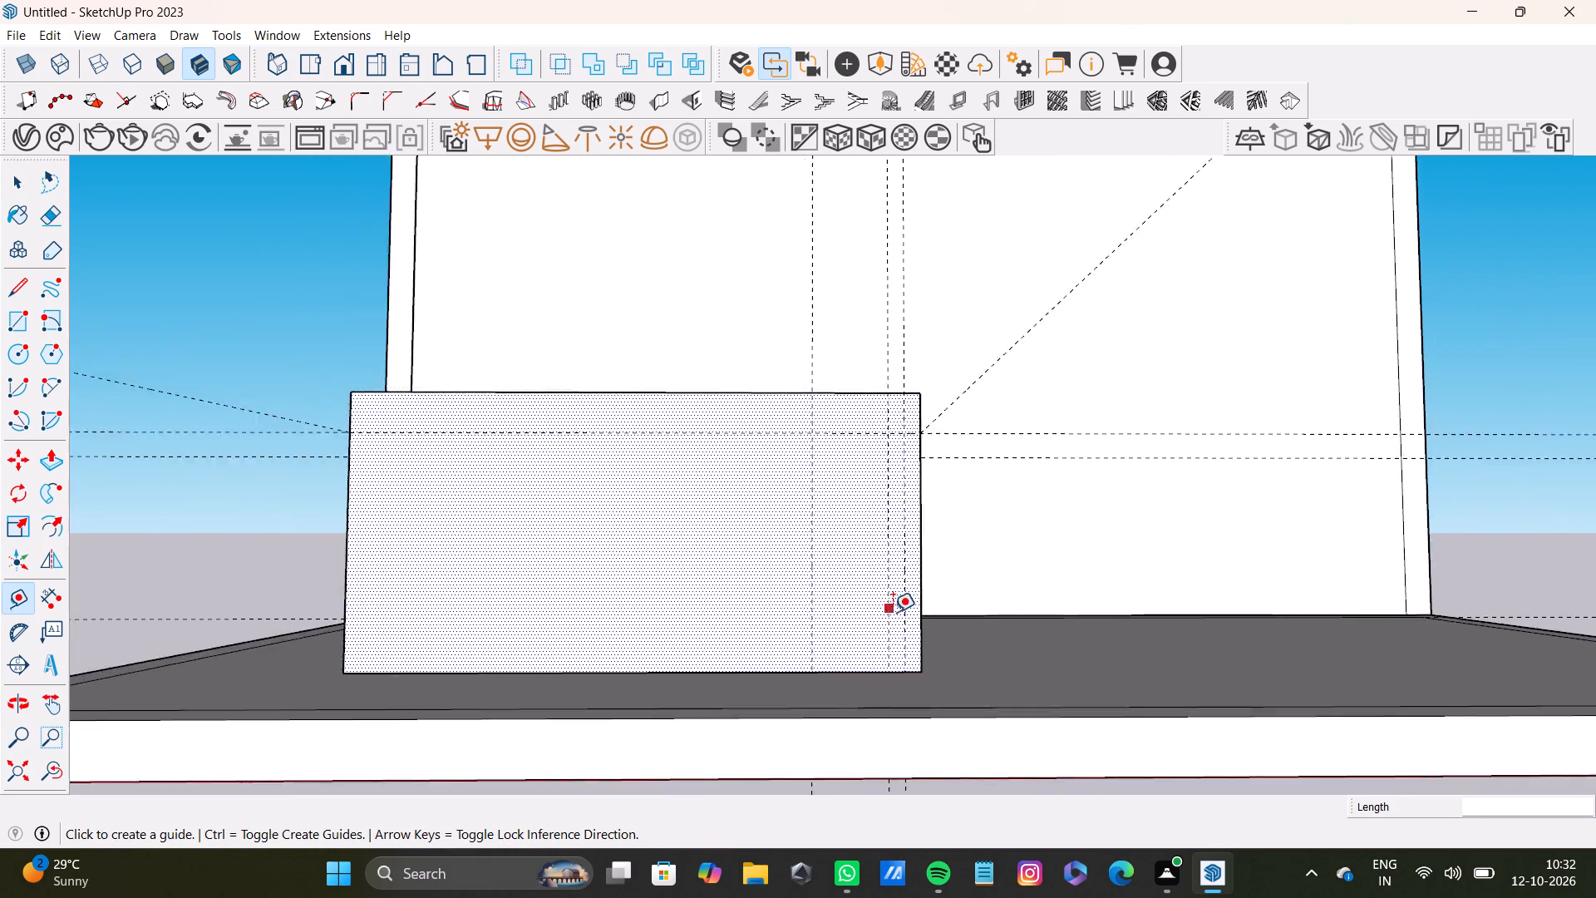
pyautogui.scroll(-4, 893, 612)
pyautogui.keyDown('shift'); pyautogui.middleClick(892, 627); pyautogui.keyUp('shift')
pyautogui.scroll(8, 887, 621)
pyautogui.click(888, 604)
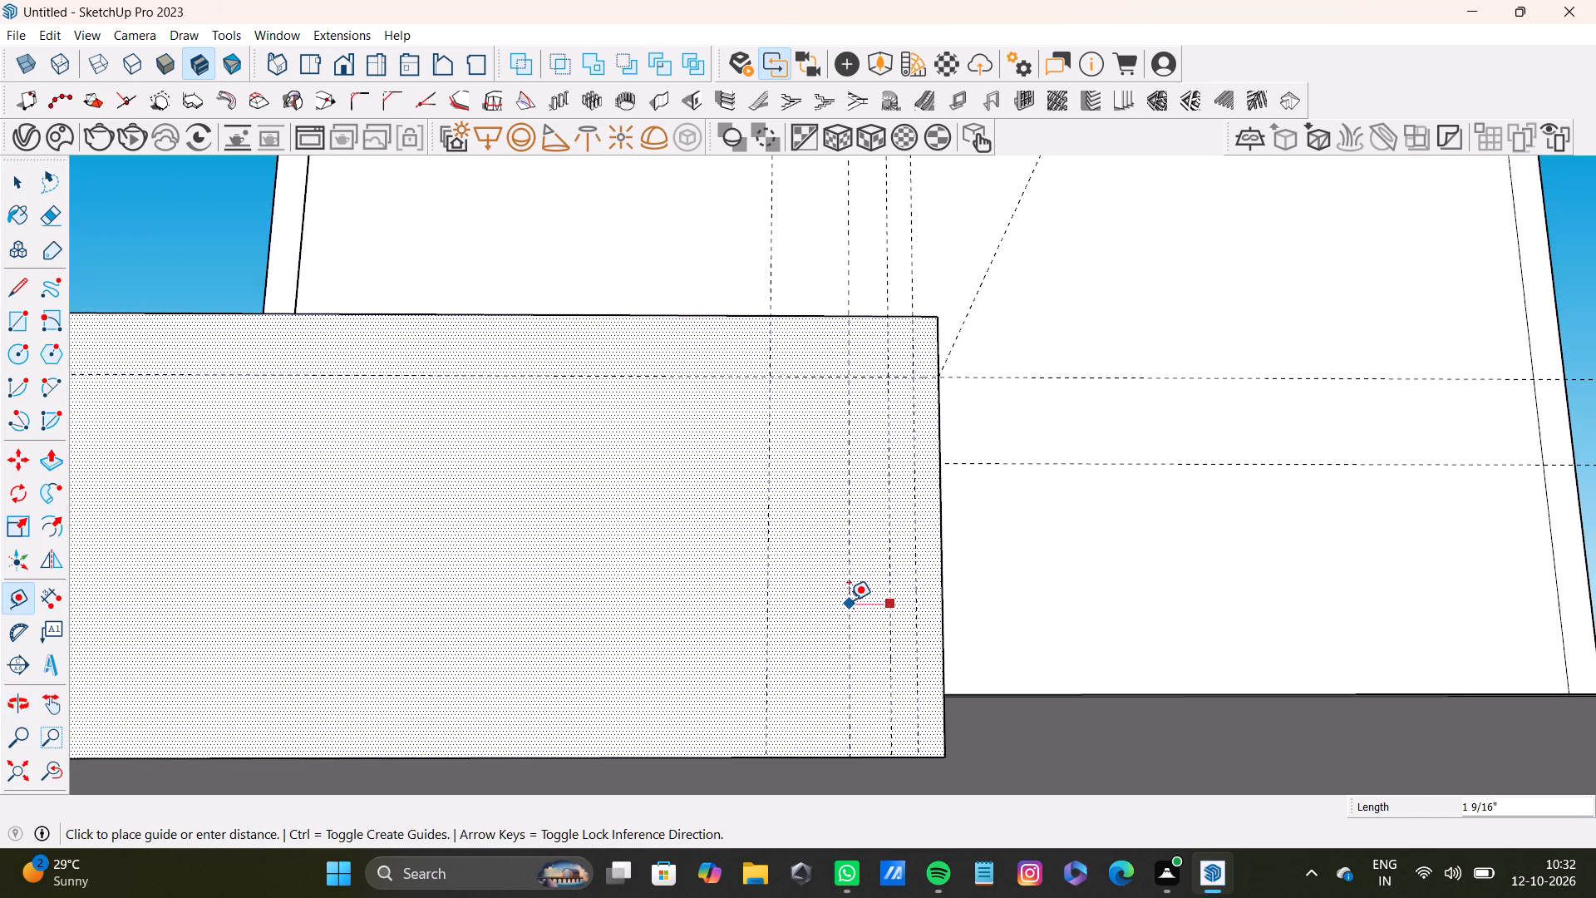
pyautogui.write('0.')
pyautogui.write('5"')
pyautogui.press('Return')
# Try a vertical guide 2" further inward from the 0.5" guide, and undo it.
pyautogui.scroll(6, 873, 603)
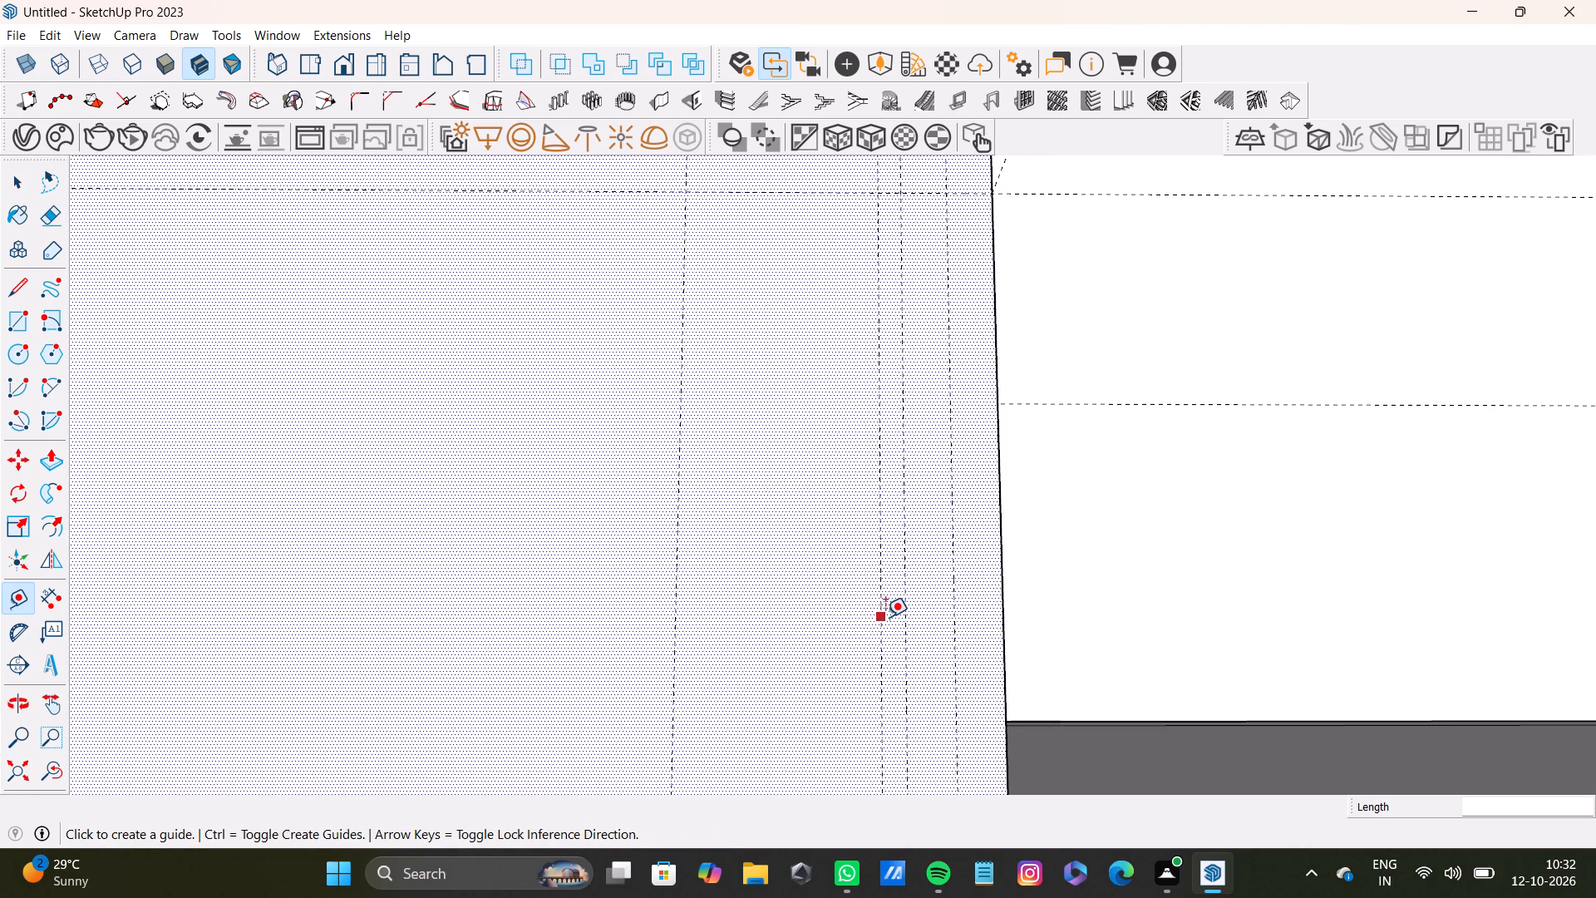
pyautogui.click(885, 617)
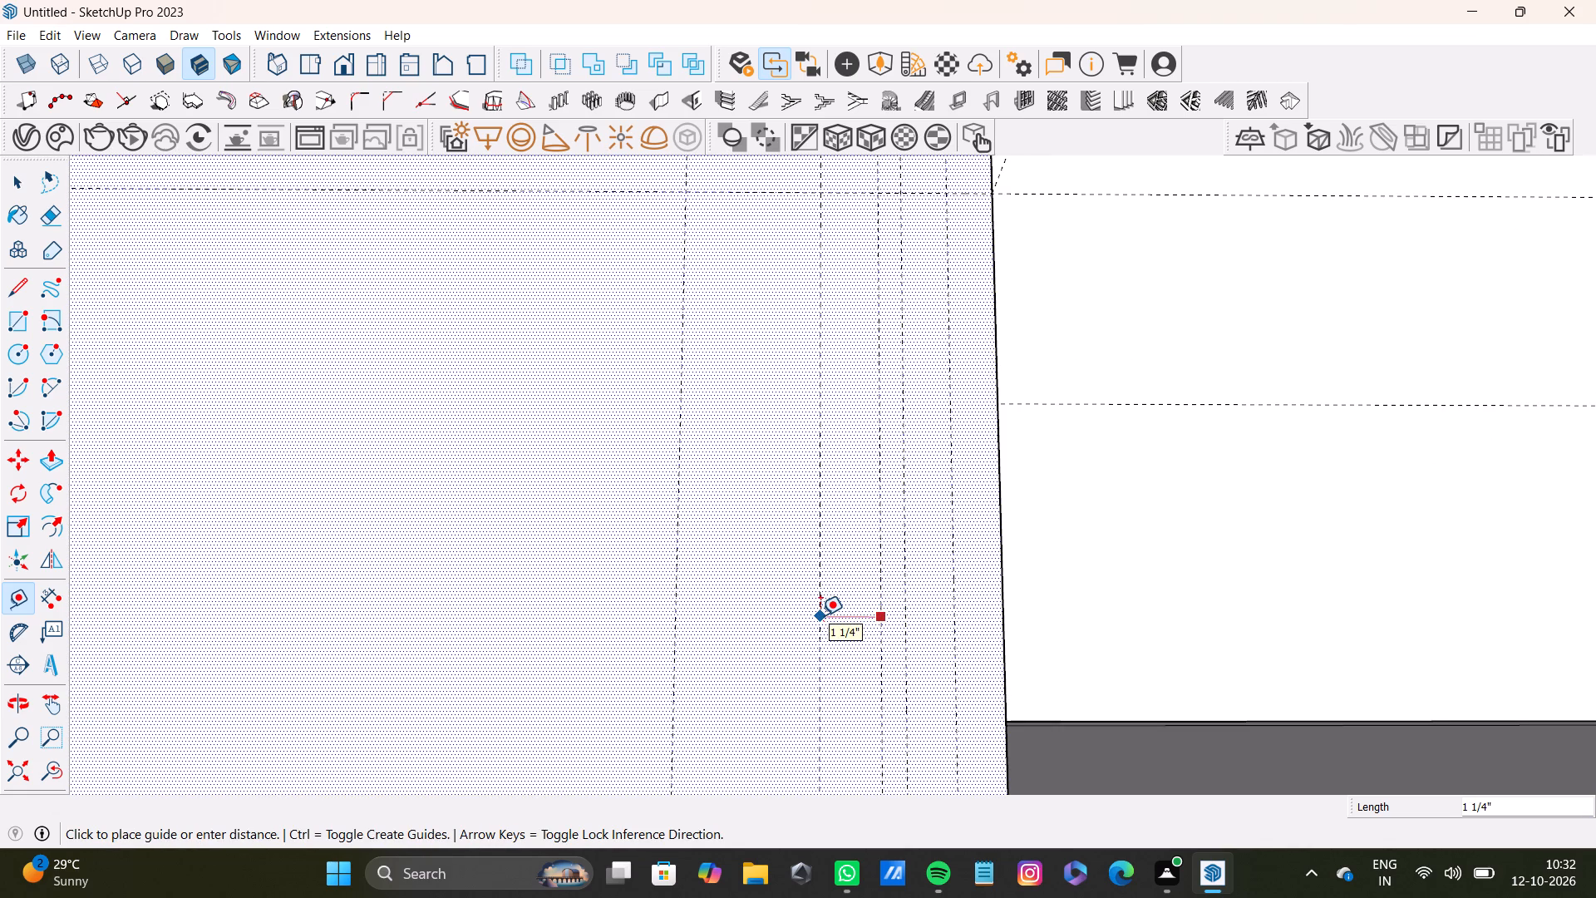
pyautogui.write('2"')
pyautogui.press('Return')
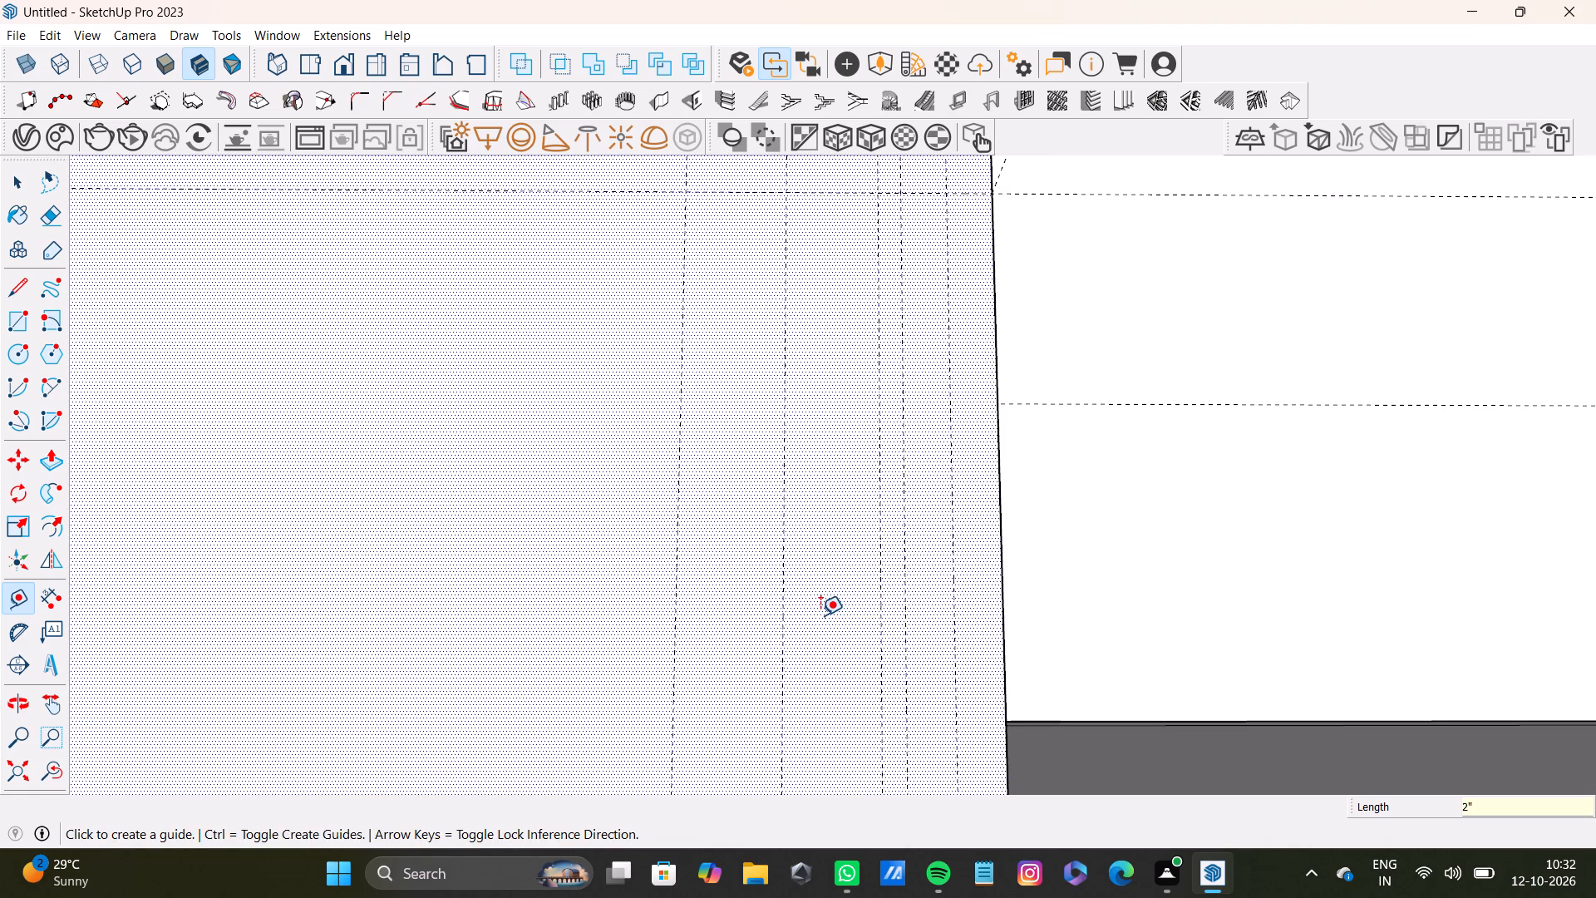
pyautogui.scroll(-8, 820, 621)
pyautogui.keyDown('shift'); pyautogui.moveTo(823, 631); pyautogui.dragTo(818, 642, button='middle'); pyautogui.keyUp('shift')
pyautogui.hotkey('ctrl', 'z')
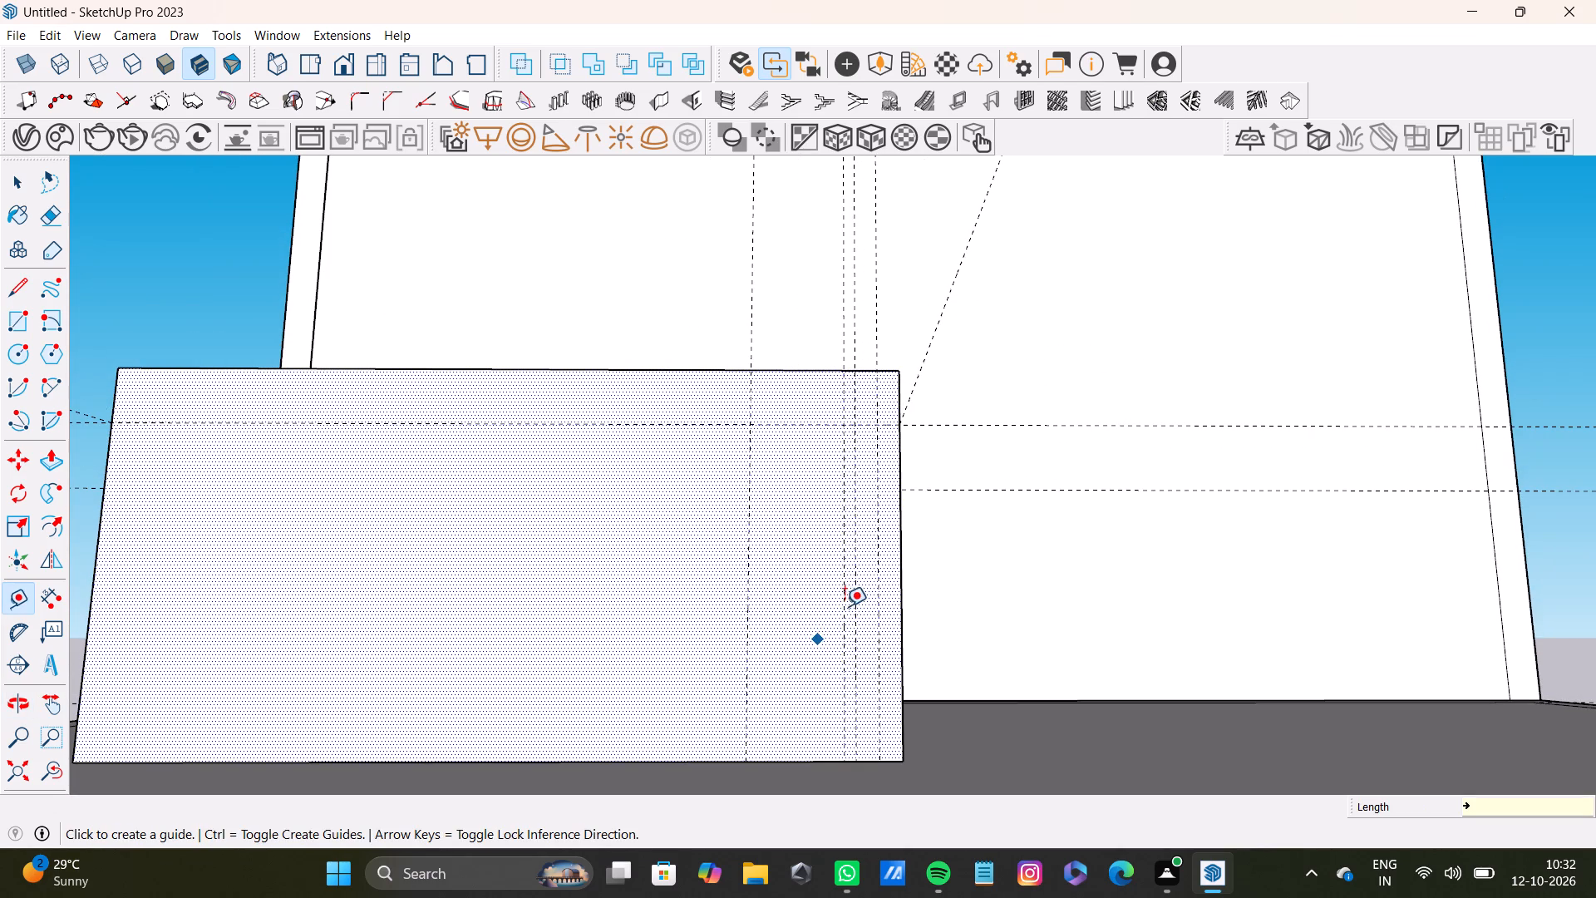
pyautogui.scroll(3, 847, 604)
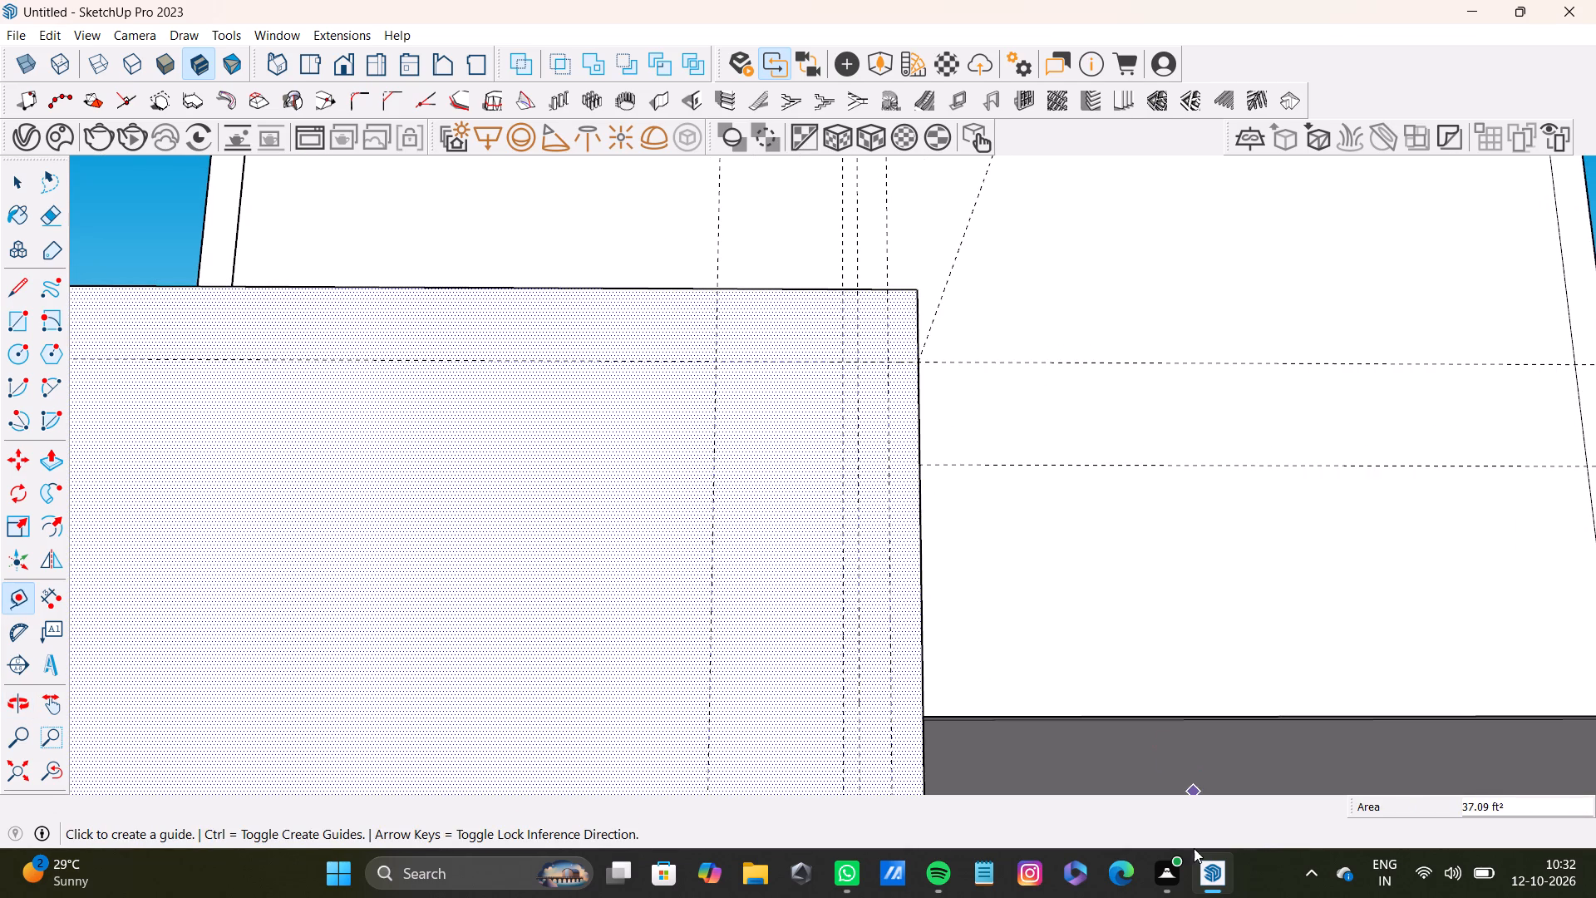
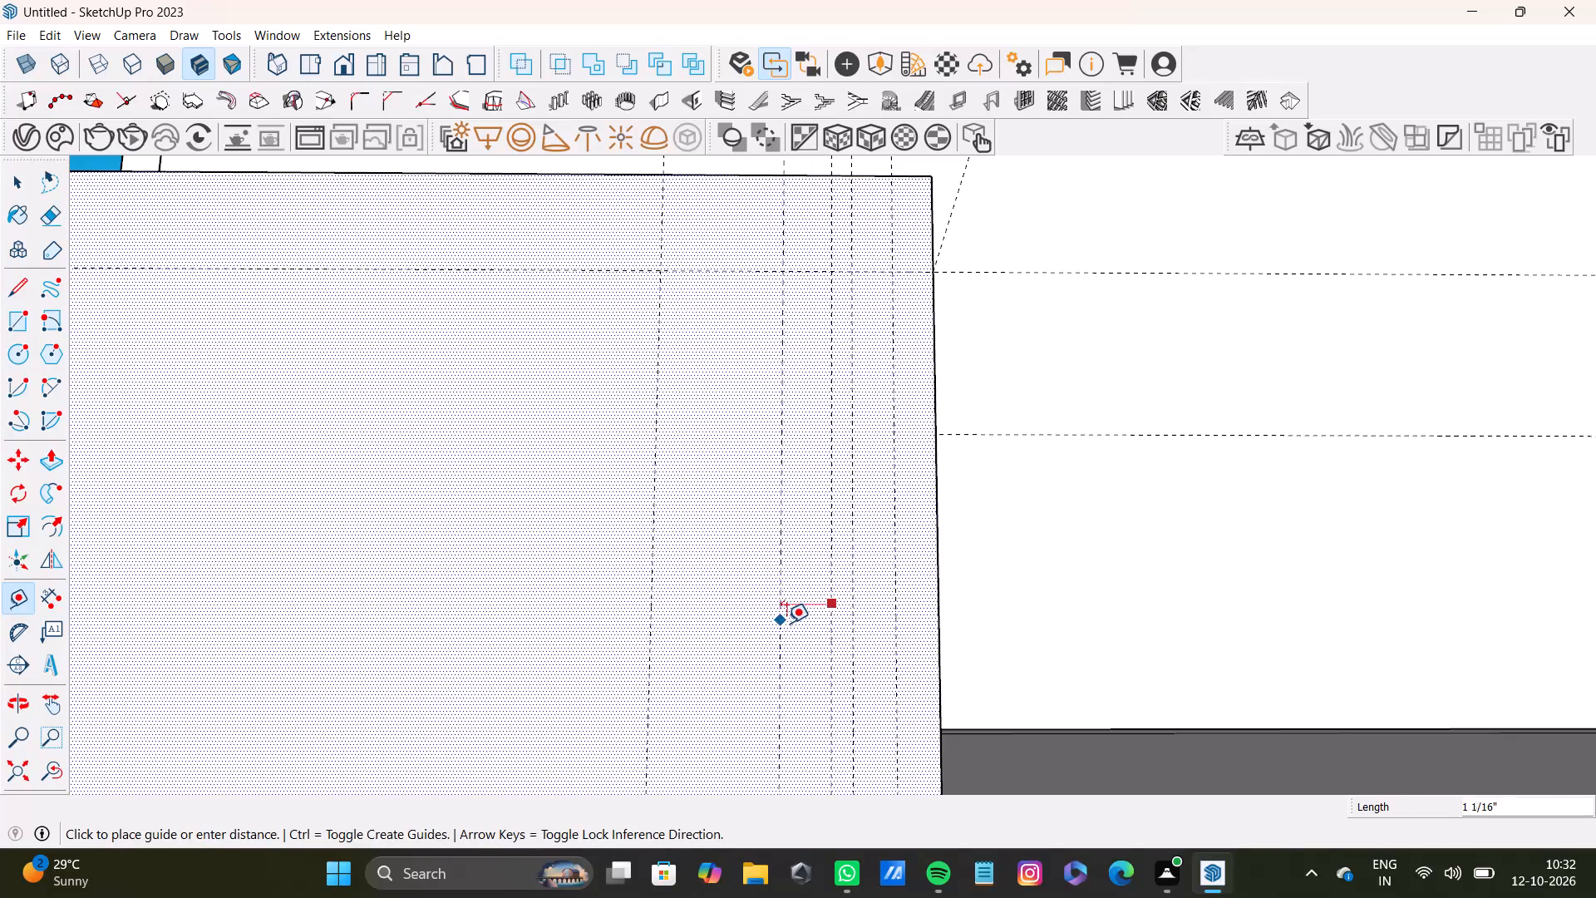
# Add two more vertical guides further inward on the box's front face, at spacings of 1" and 0.5".
pyautogui.click(787, 623)
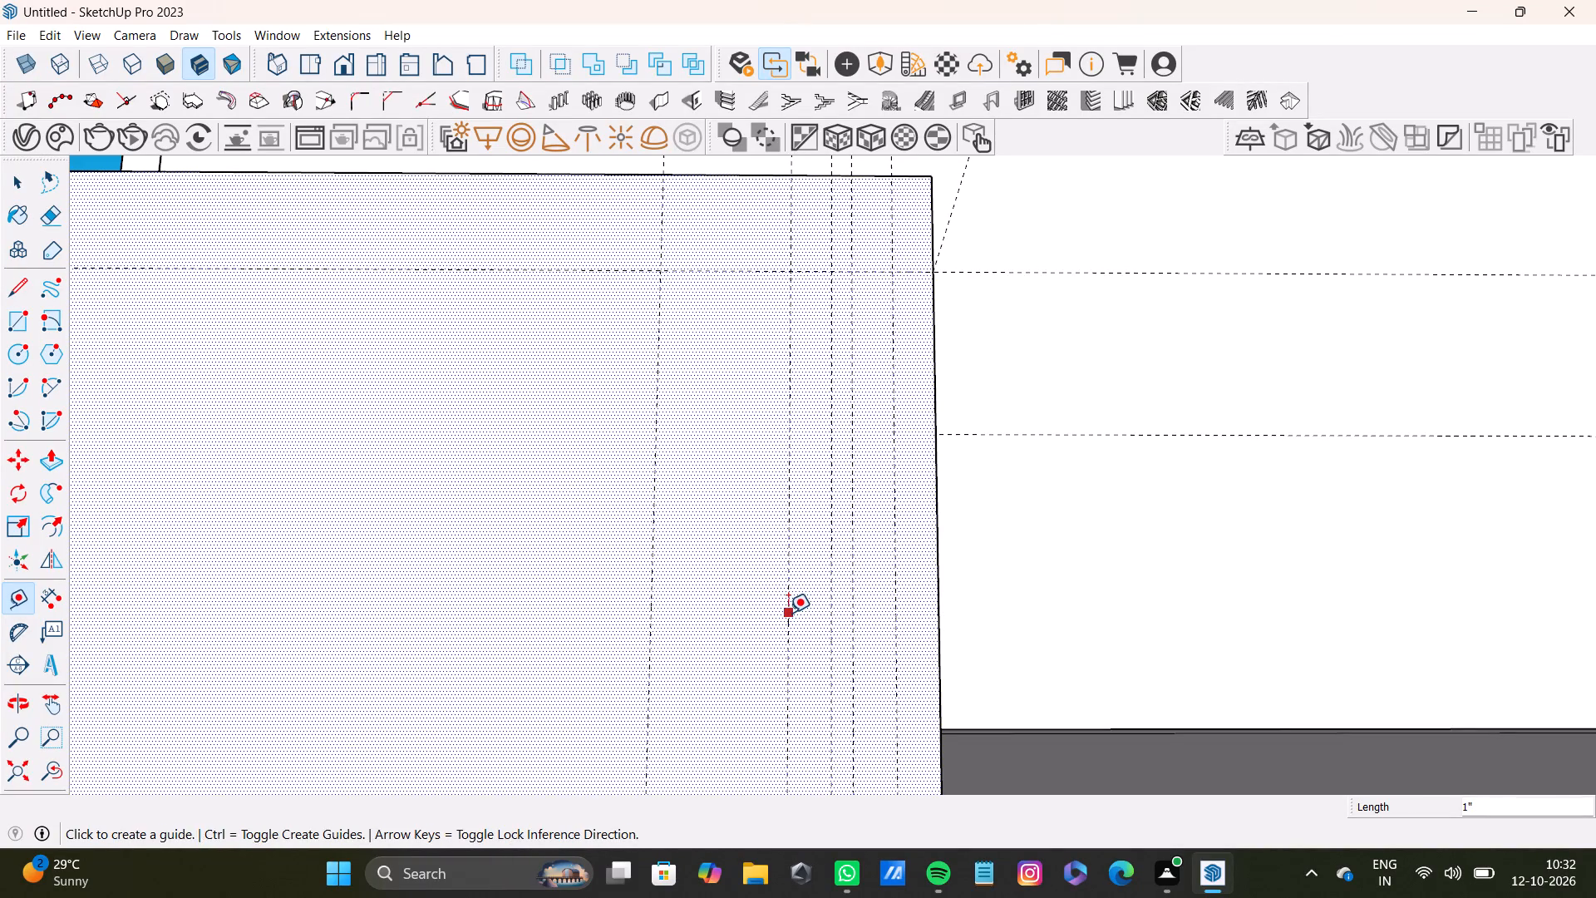
pyautogui.click(788, 613)
pyautogui.write('0.5')
pyautogui.hotkey('shift', '"')
pyautogui.press('Return')
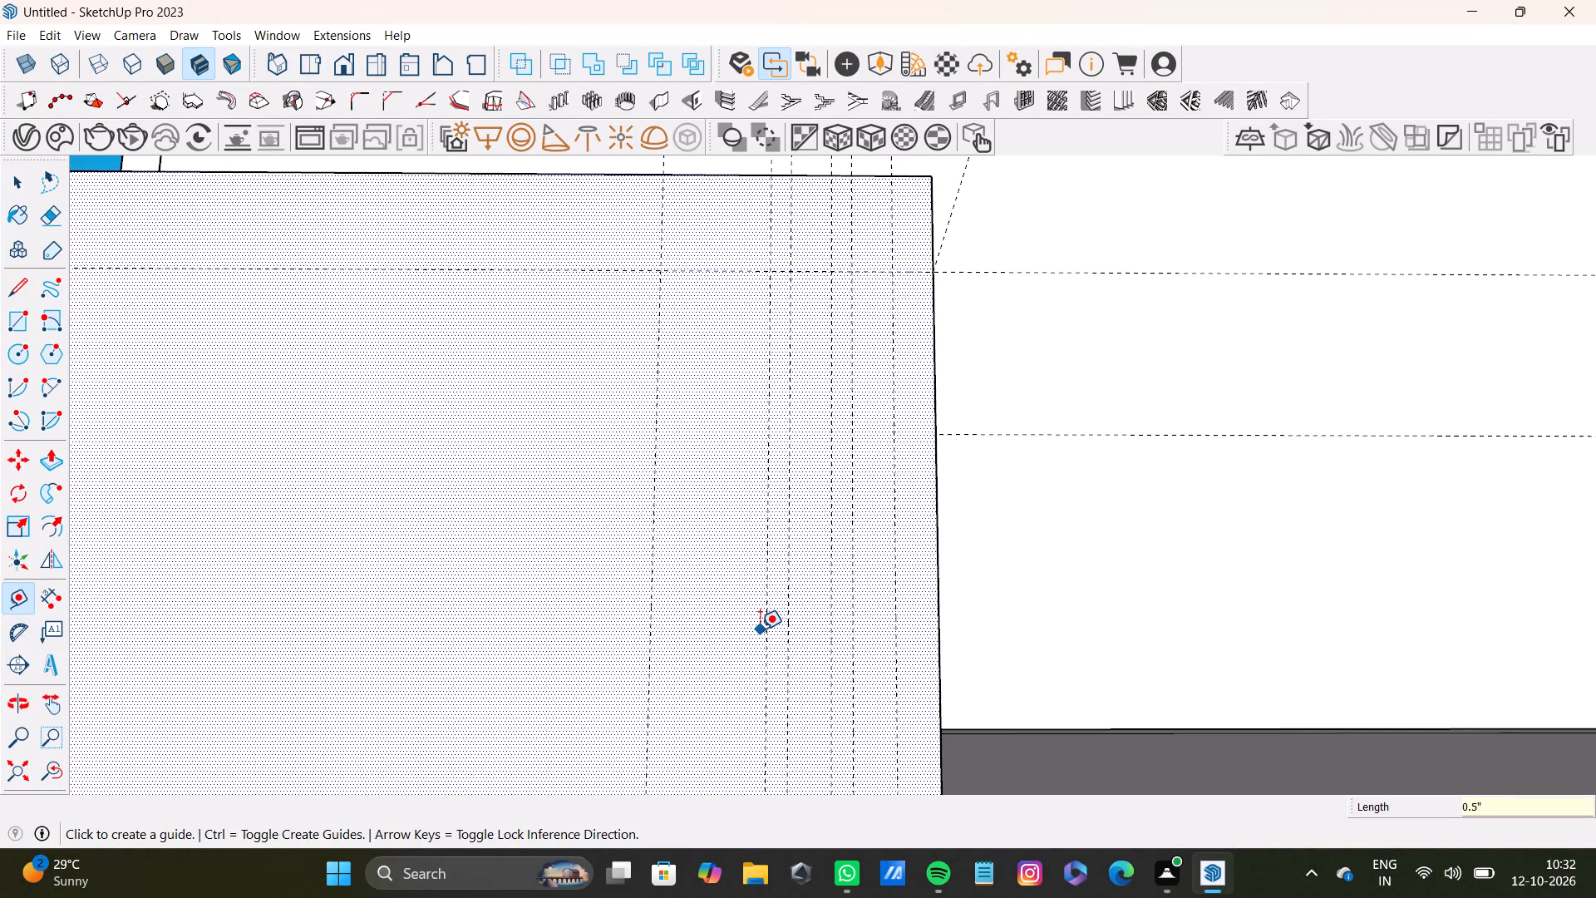
pyautogui.click(760, 629)
pyautogui.press('space')
pyautogui.press('t')
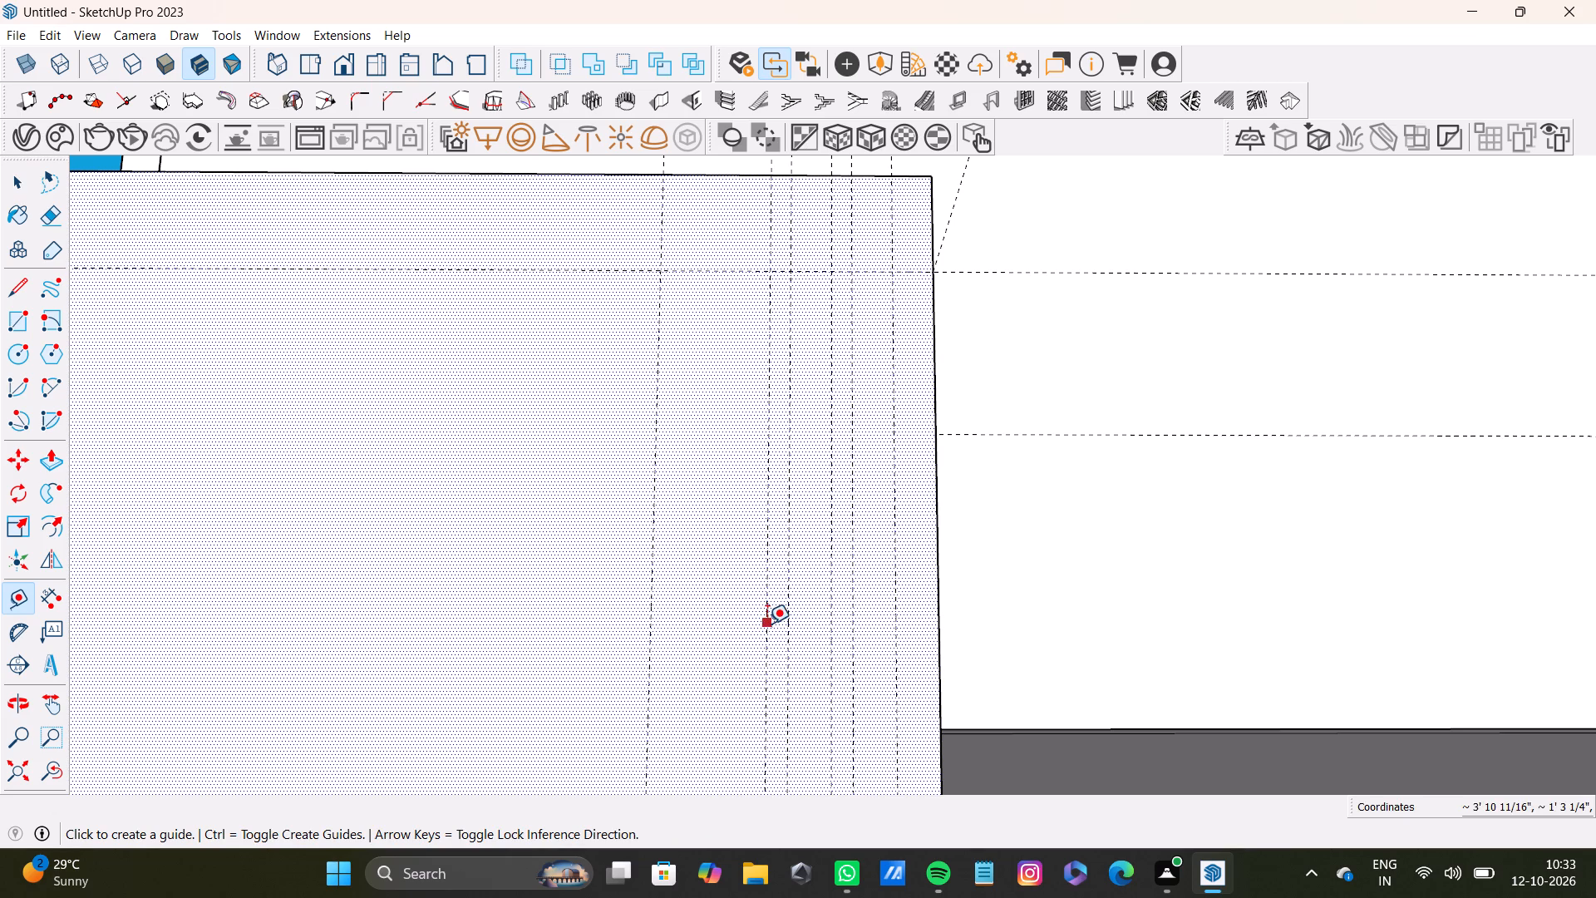
# Add another pair of vertical guides further inward from the last guide, at spacings of 1" and 0.5".
pyautogui.click(767, 624)
pyautogui.press('1')
pyautogui.hotkey('shift', '"')
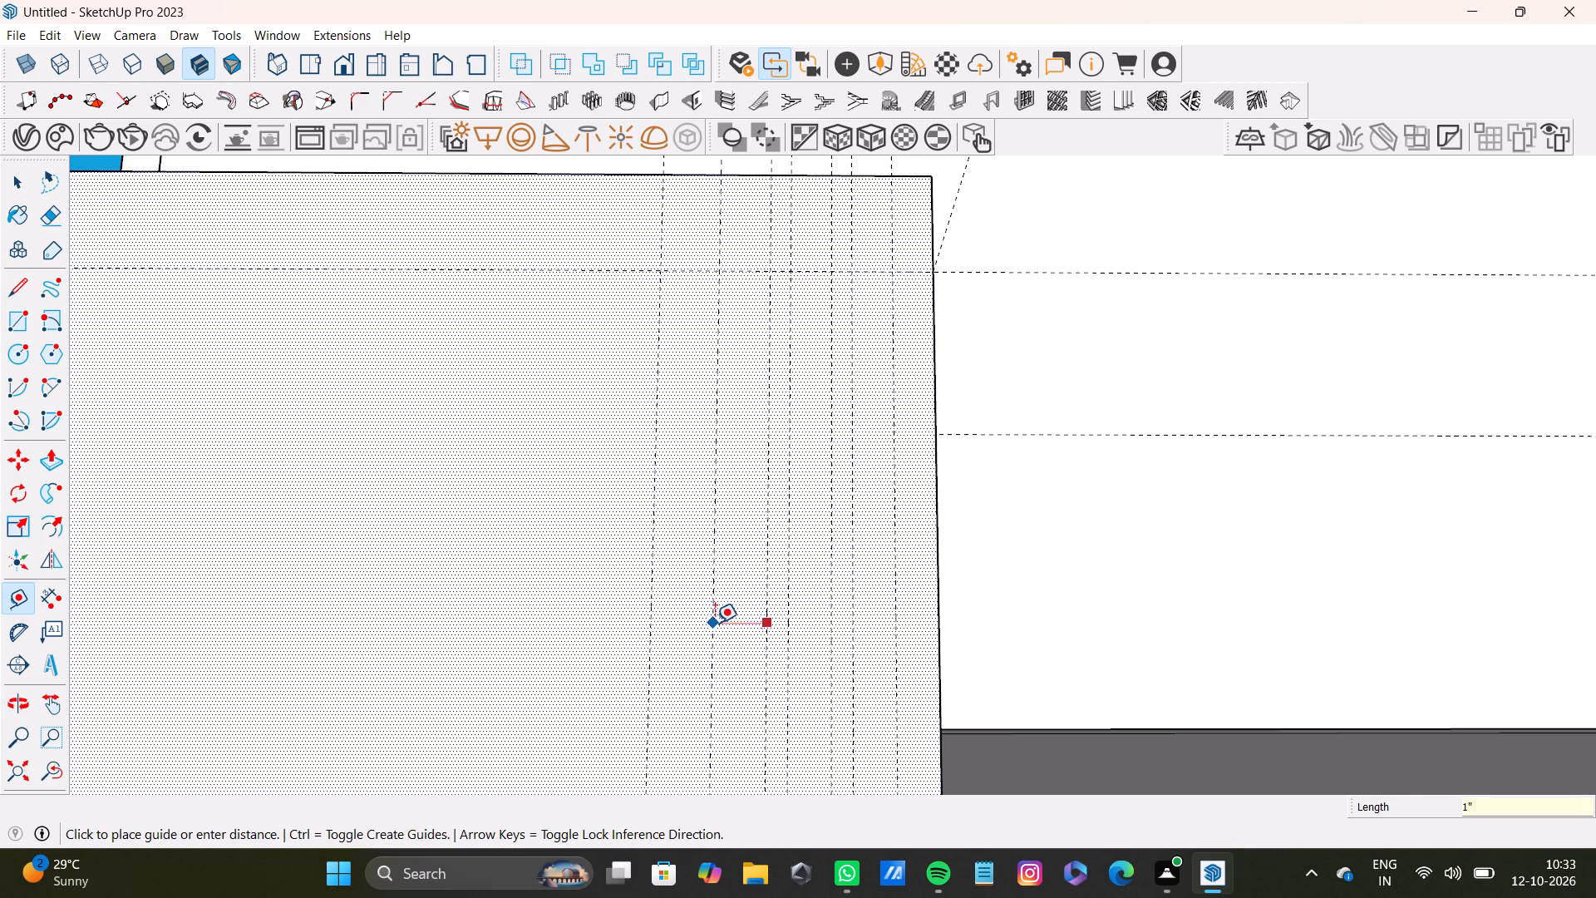
pyautogui.press('Return')
pyautogui.click(726, 623)
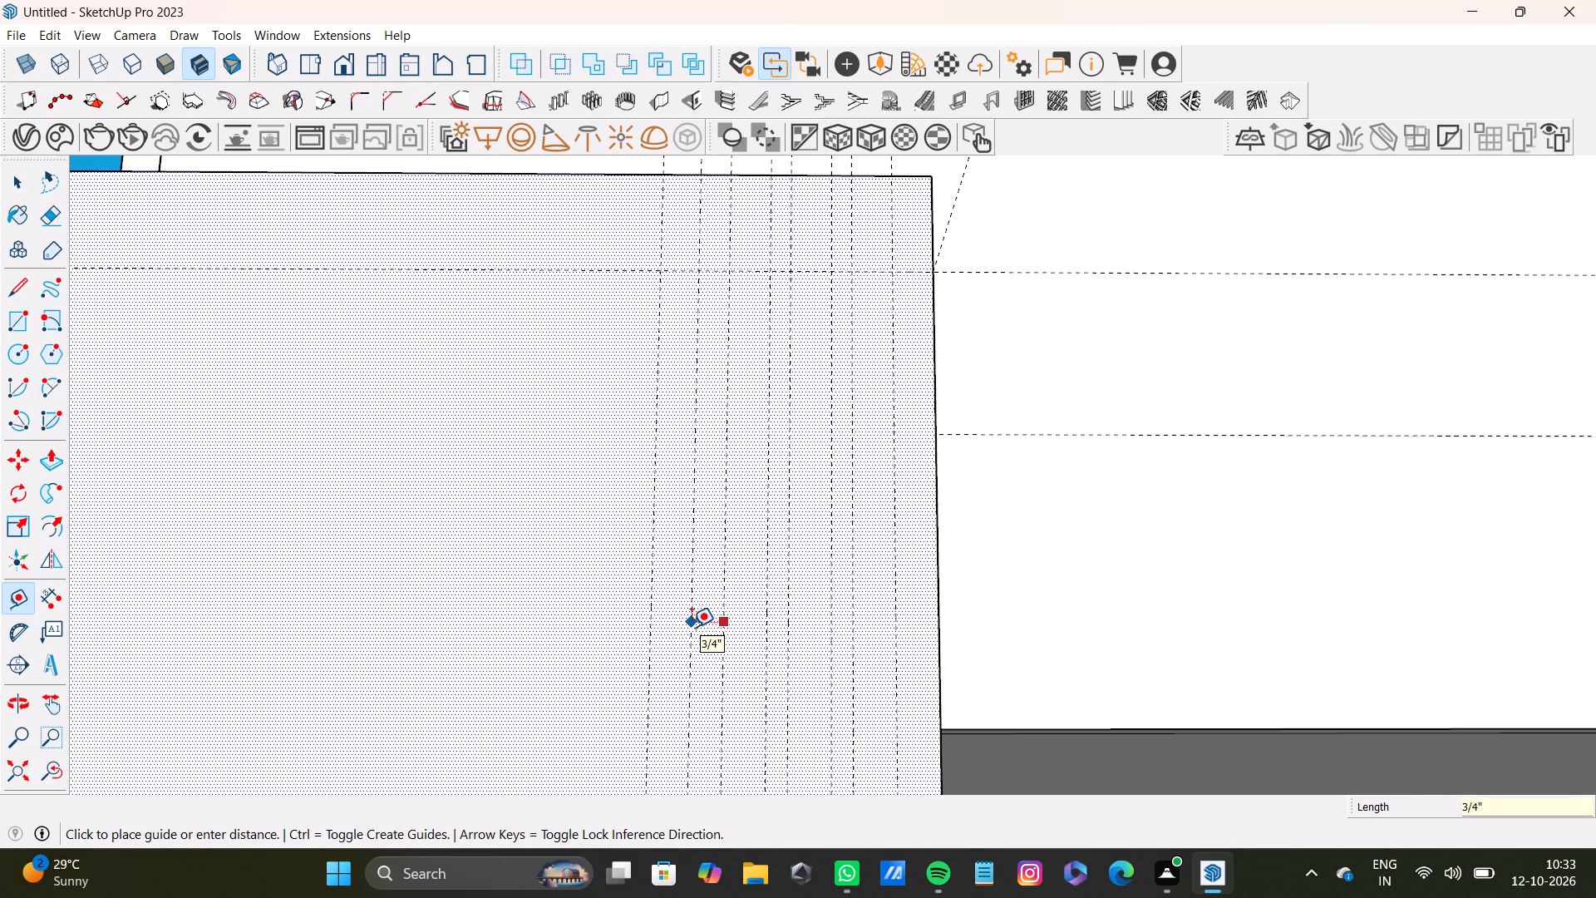
pyautogui.write('0.')
pyautogui.press('5')
pyautogui.hotkey('shift', '"')
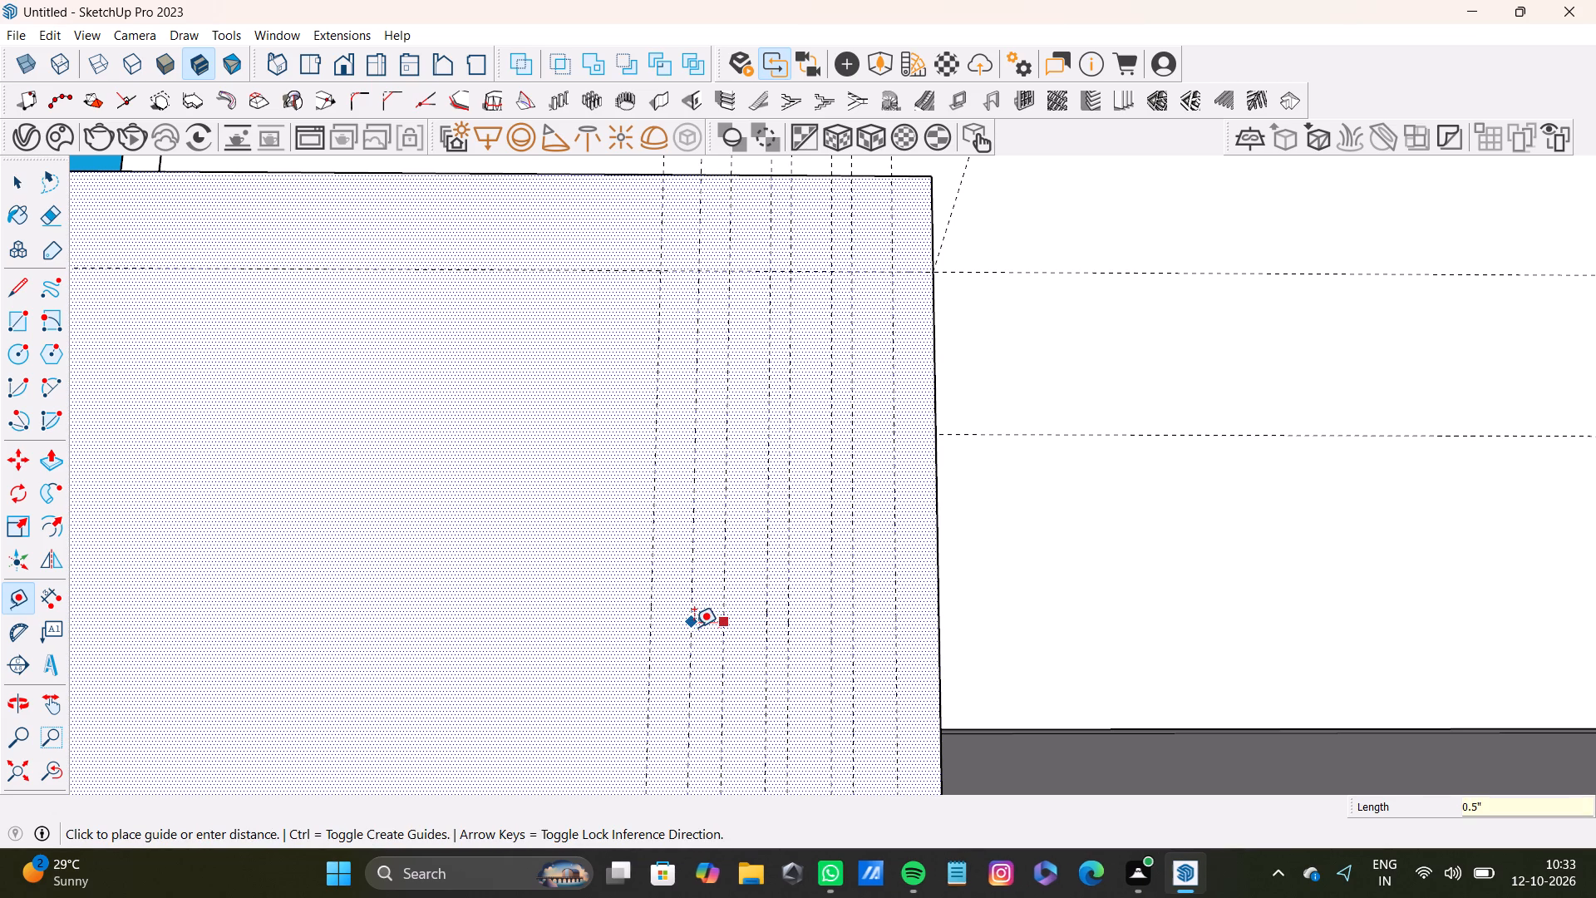
pyautogui.press('Return')
# Delete the innermost vertical guide on the box's front face, just beyond the last 0.5" guide.
pyautogui.scroll(-6, 702, 625)
pyautogui.keyDown('shift'); pyautogui.moveTo(712, 639); pyautogui.dragTo(715, 655, button='middle'); pyautogui.keyUp('shift')
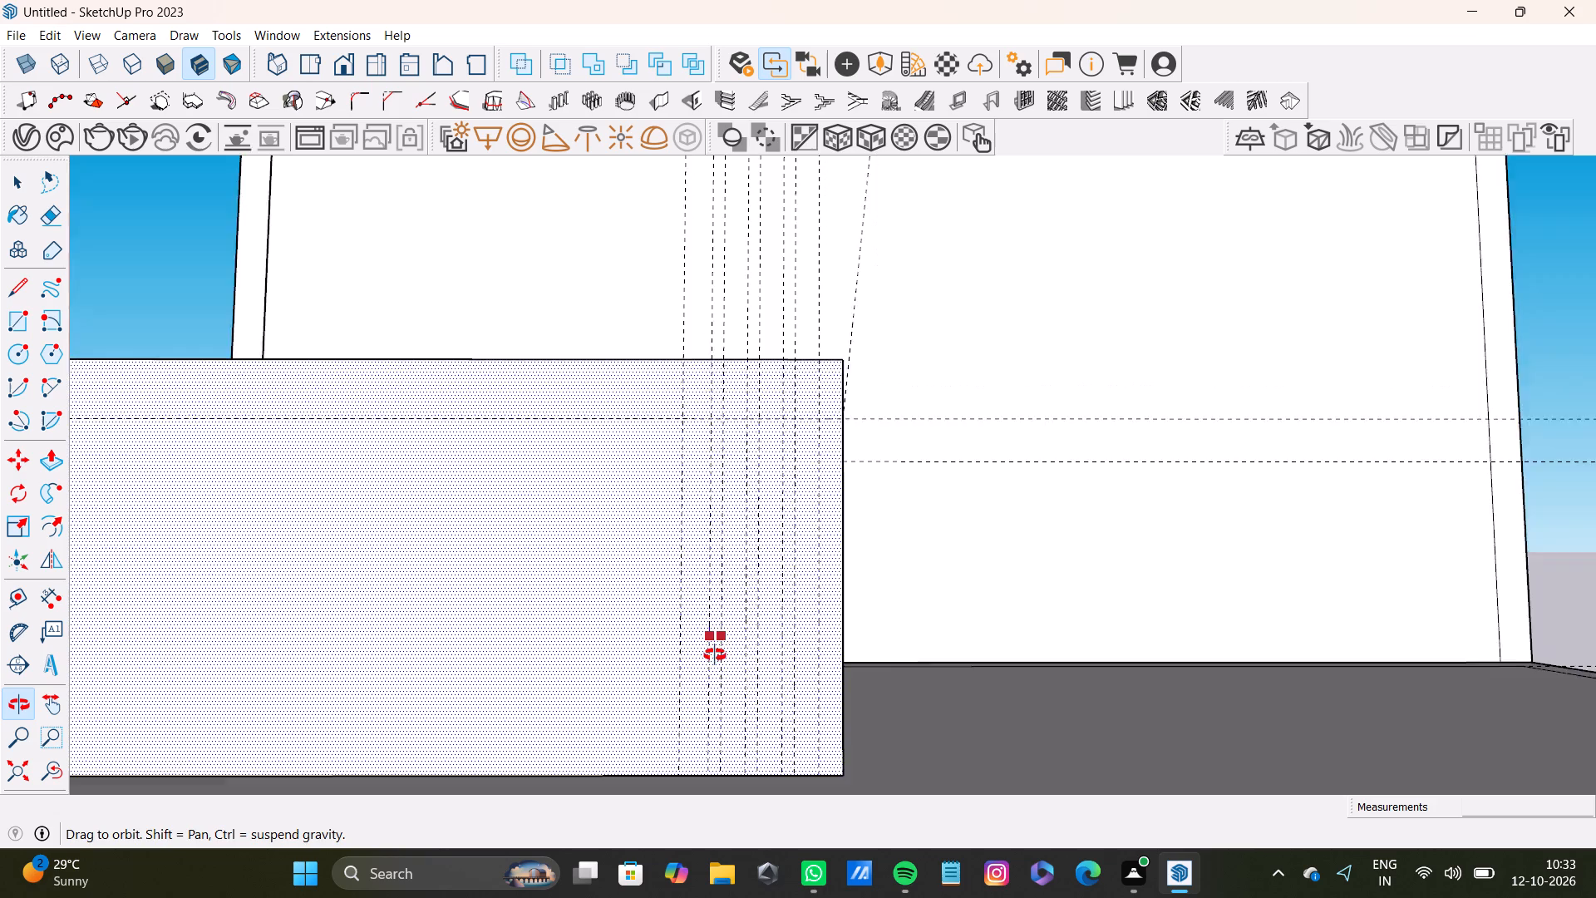
pyautogui.keyDown('shift'); pyautogui.moveTo(715, 655); pyautogui.dragTo(715, 669, button='middle'); pyautogui.keyUp('shift')
pyautogui.scroll(8, 713, 594)
pyautogui.keyDown('shift'); pyautogui.scroll(-8, 706, 574); pyautogui.keyUp('shift')
pyautogui.keyDown('shift'); pyautogui.moveTo(697, 584); pyautogui.dragTo(709, 476, button='middle'); pyautogui.keyUp('shift')
pyautogui.scroll(7, 667, 504)
pyautogui.press('space')
pyautogui.click(706, 526)
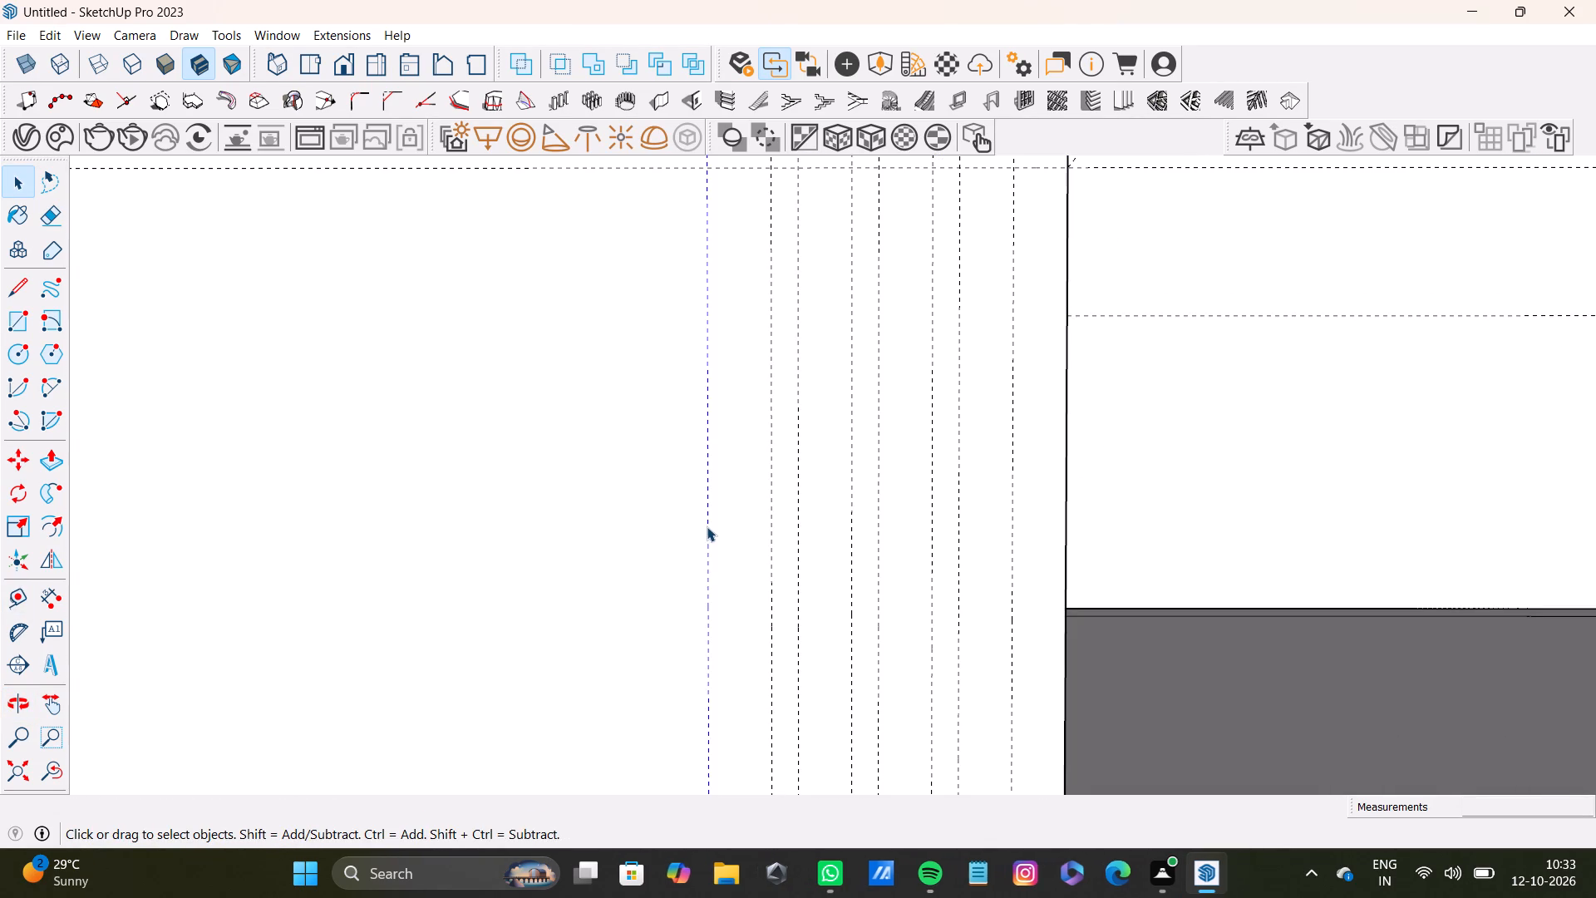
pyautogui.press('Delete')
# Push the box's side face beside the guides inward 1" to the nearest vertical guide.
pyautogui.scroll(-9, 707, 557)
pyautogui.moveTo(779, 572); pyautogui.dragTo(899, 540, button='middle')
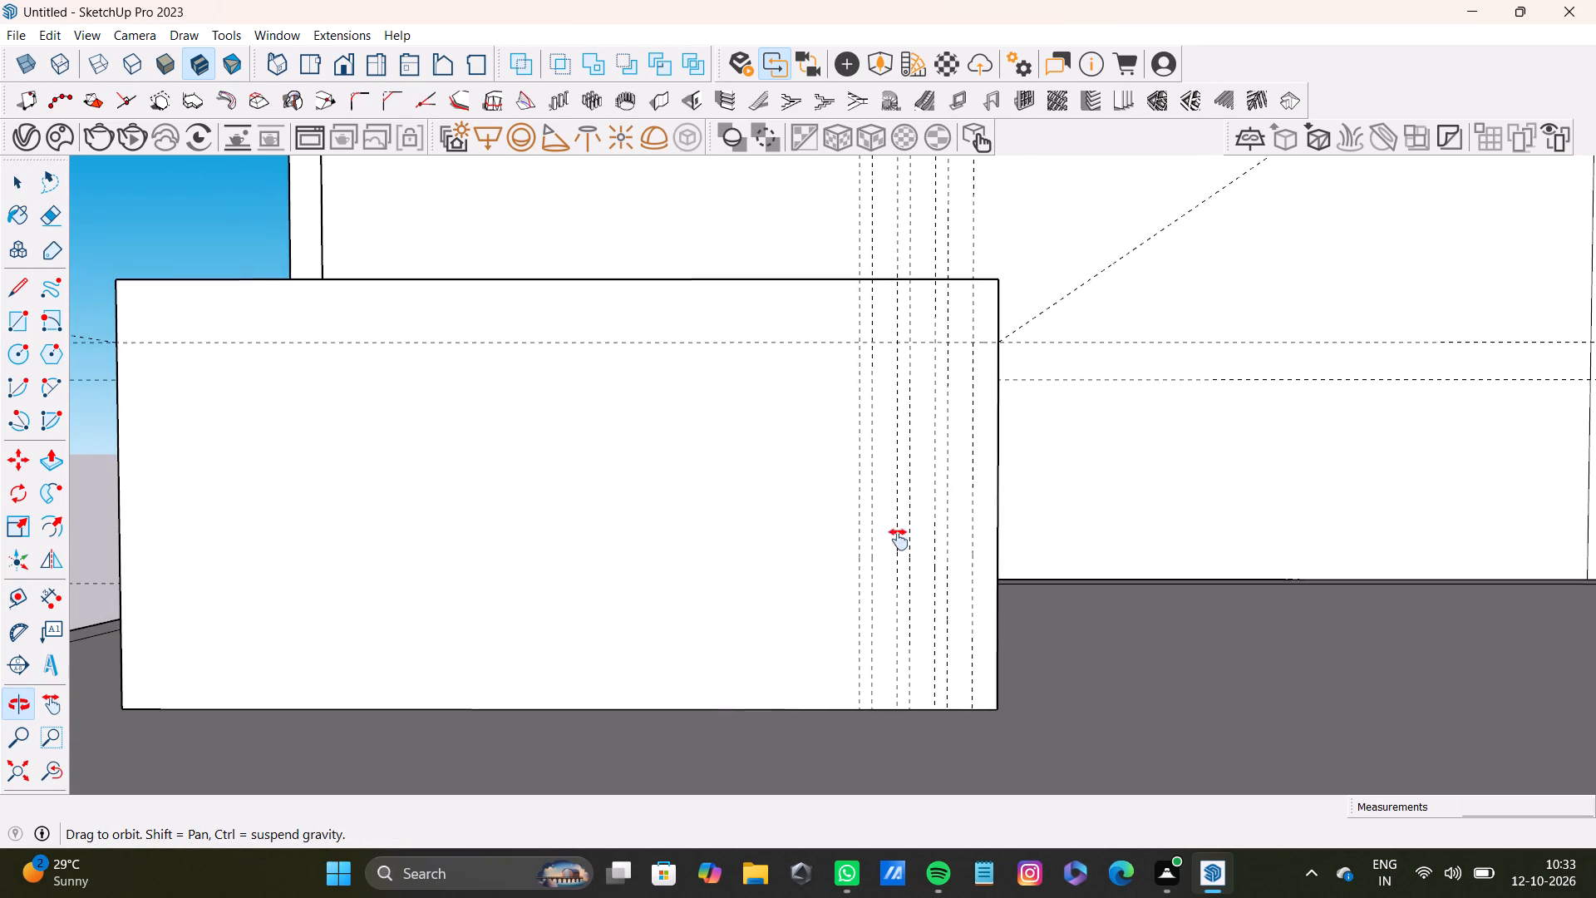
pyautogui.moveTo(899, 540); pyautogui.dragTo(899, 541, button='middle')
pyautogui.scroll(-4, 692, 531)
pyautogui.keyDown('shift'); pyautogui.moveTo(692, 530); pyautogui.dragTo(889, 680, button='middle'); pyautogui.keyUp('shift')
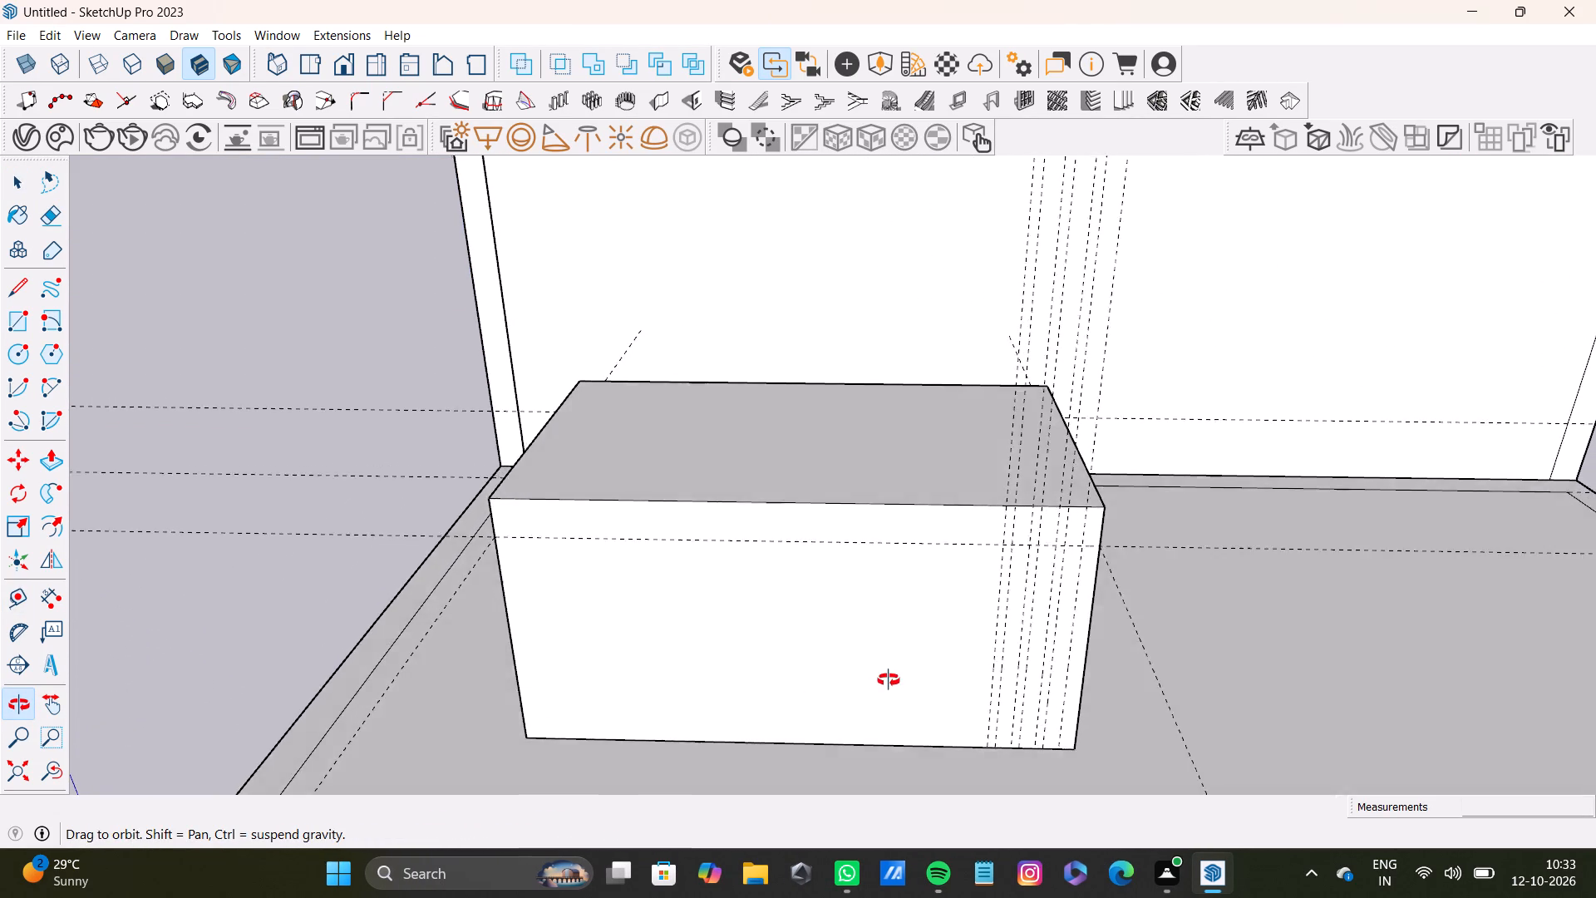
pyautogui.keyDown('shift'); pyautogui.moveTo(889, 680); pyautogui.dragTo(892, 624, button='middle'); pyautogui.keyUp('shift')
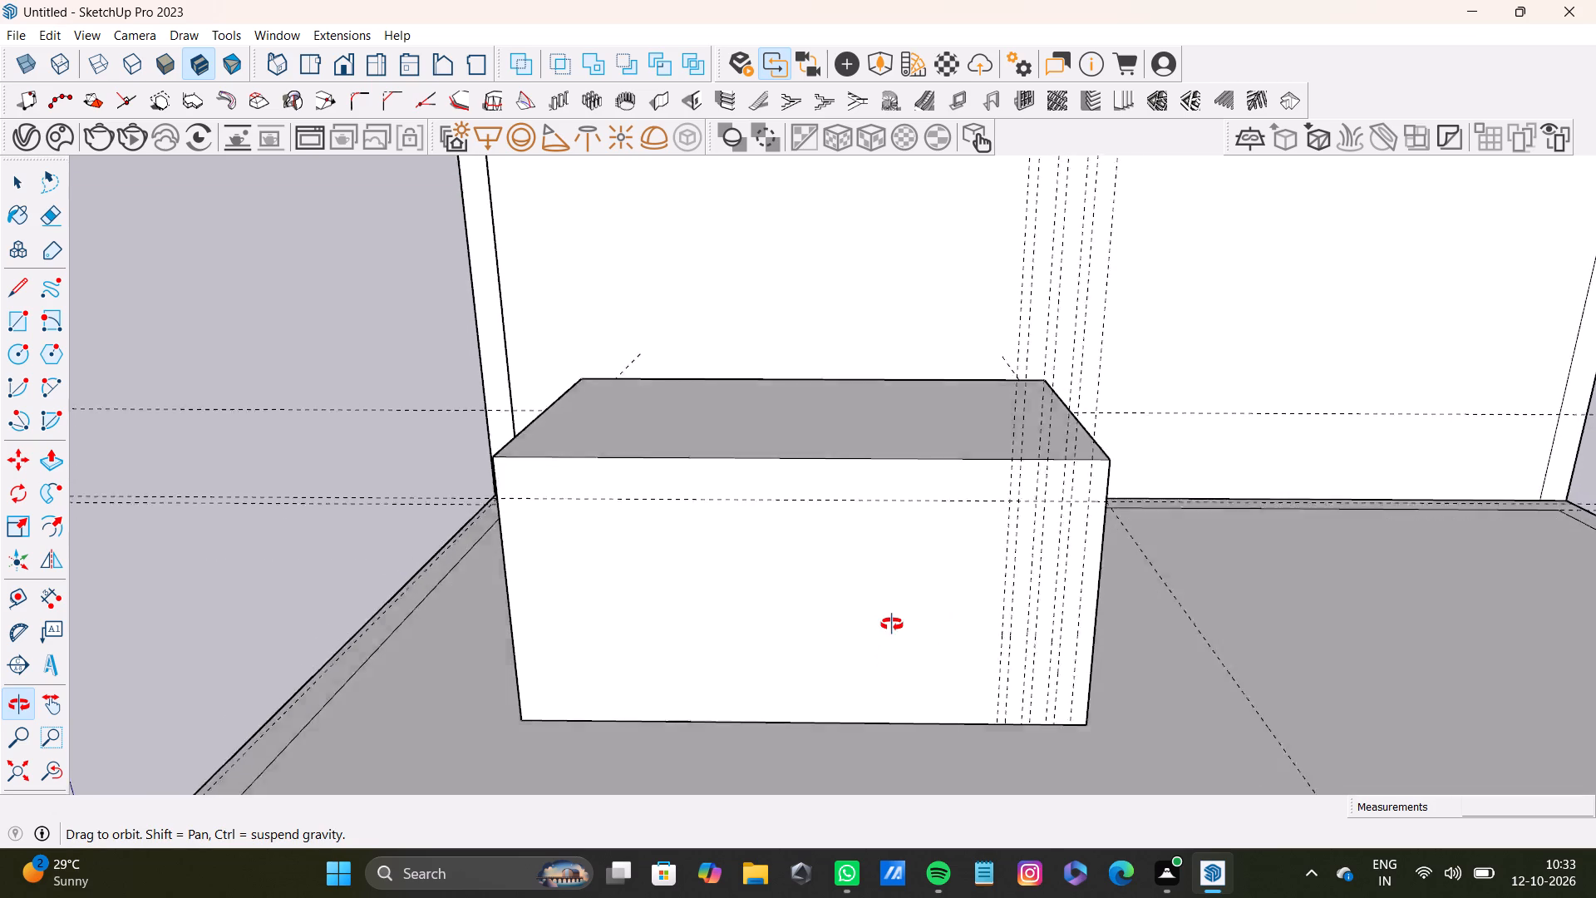
pyautogui.keyDown('shift'); pyautogui.moveTo(892, 624); pyautogui.dragTo(902, 528, button='middle'); pyautogui.keyUp('shift')
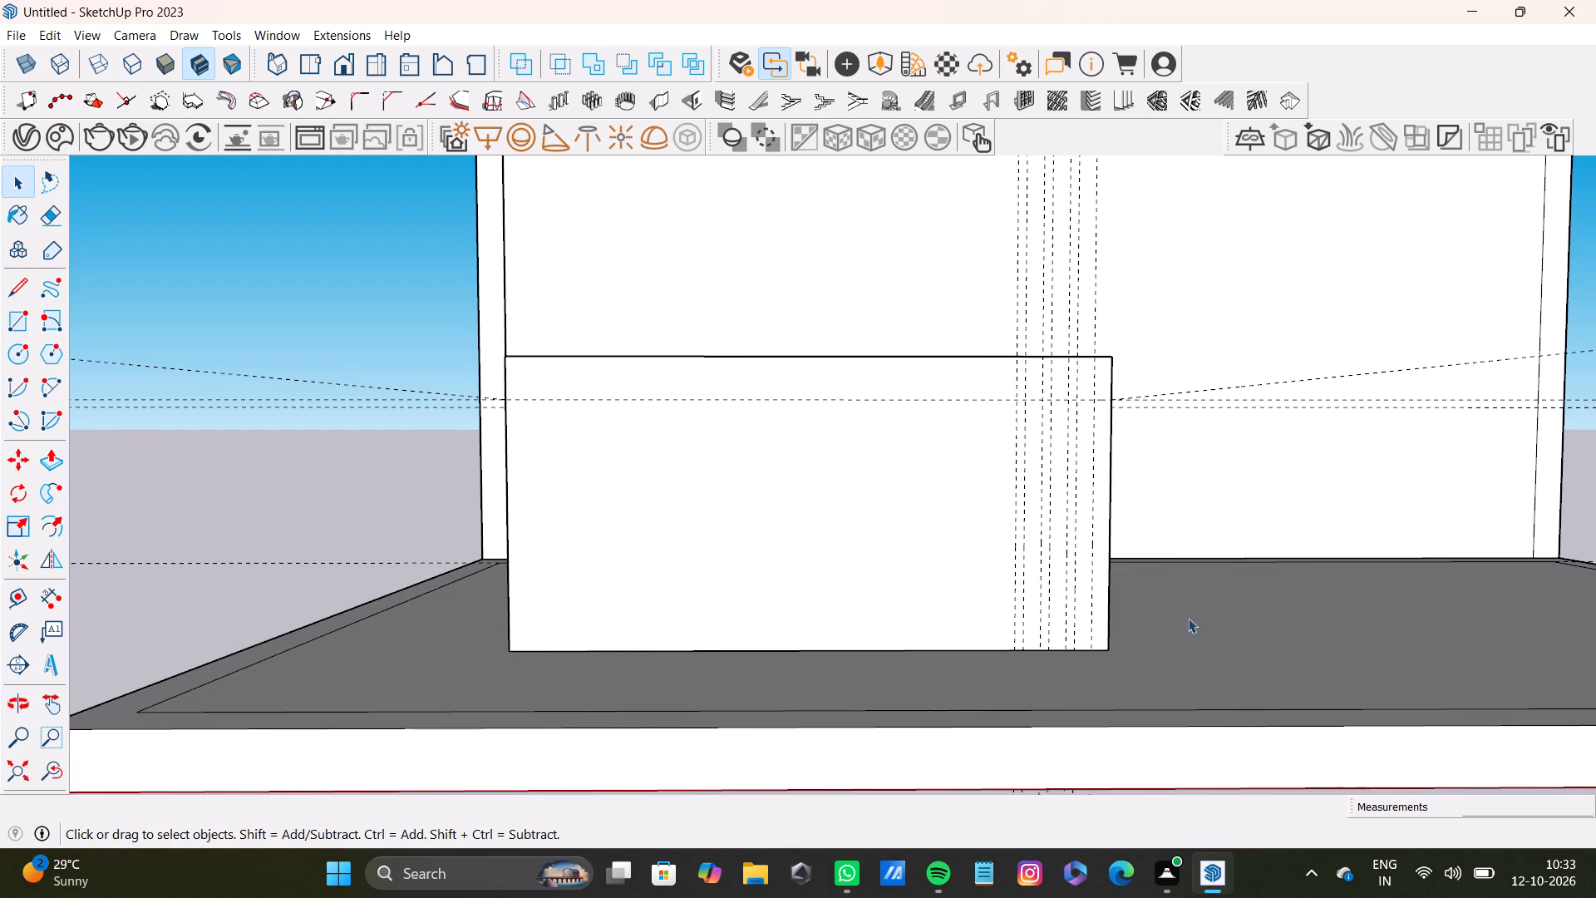
pyautogui.scroll(12, 1058, 565)
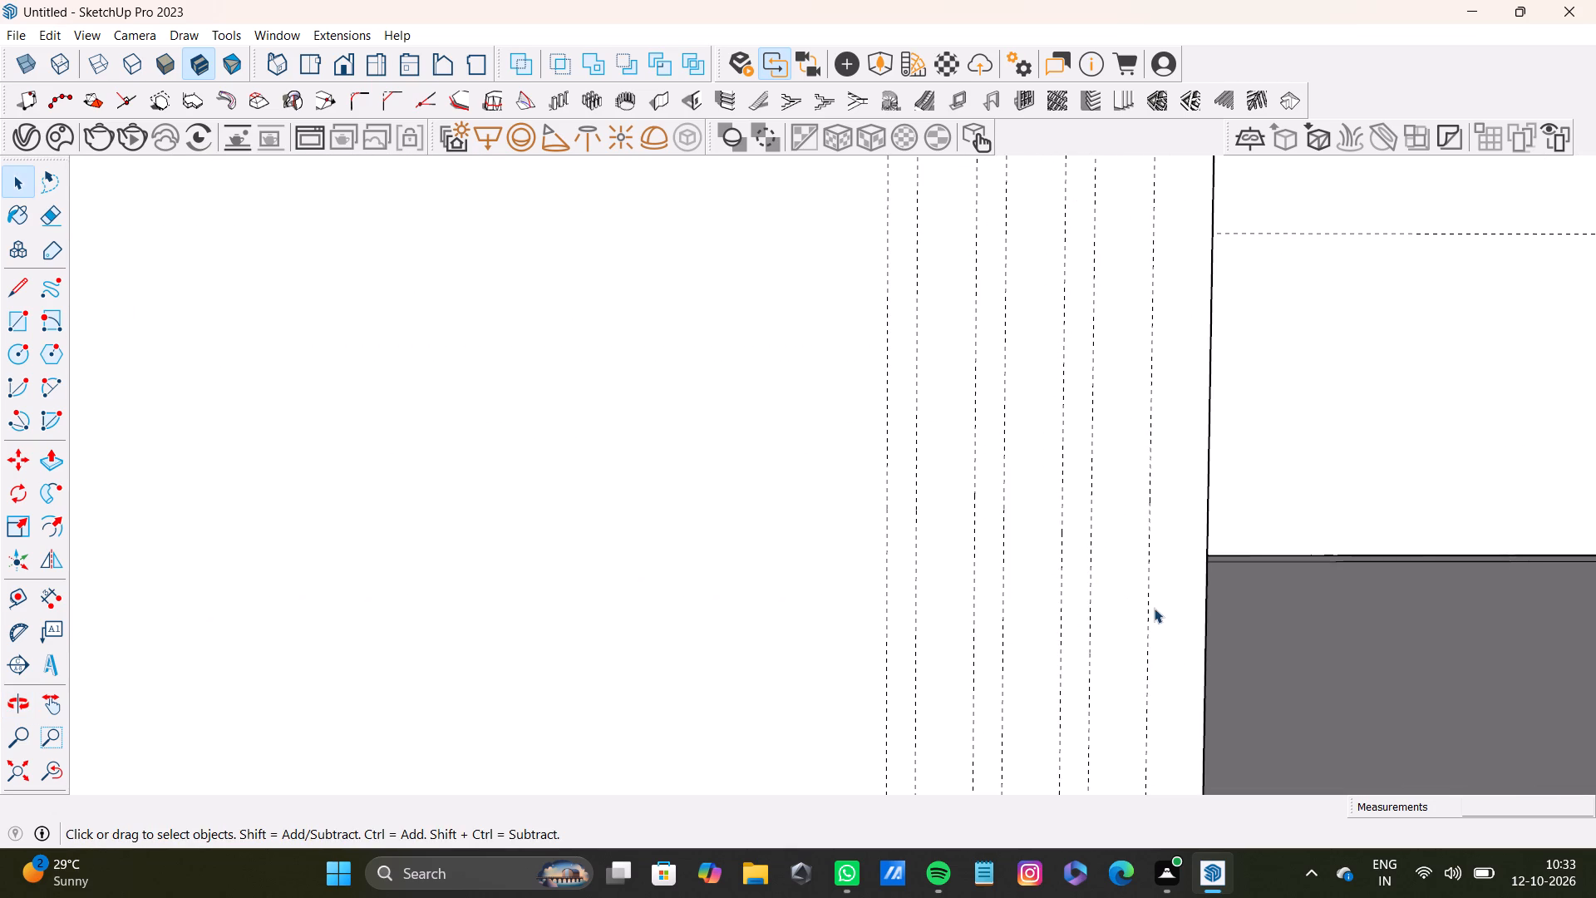
pyautogui.scroll(-7, 1153, 608)
pyautogui.keyDown('shift'); pyautogui.moveTo(1150, 608); pyautogui.dragTo(1047, 604, button='middle'); pyautogui.keyUp('shift')
pyautogui.scroll(8, 1057, 597)
pyautogui.scroll(-5, 1064, 591)
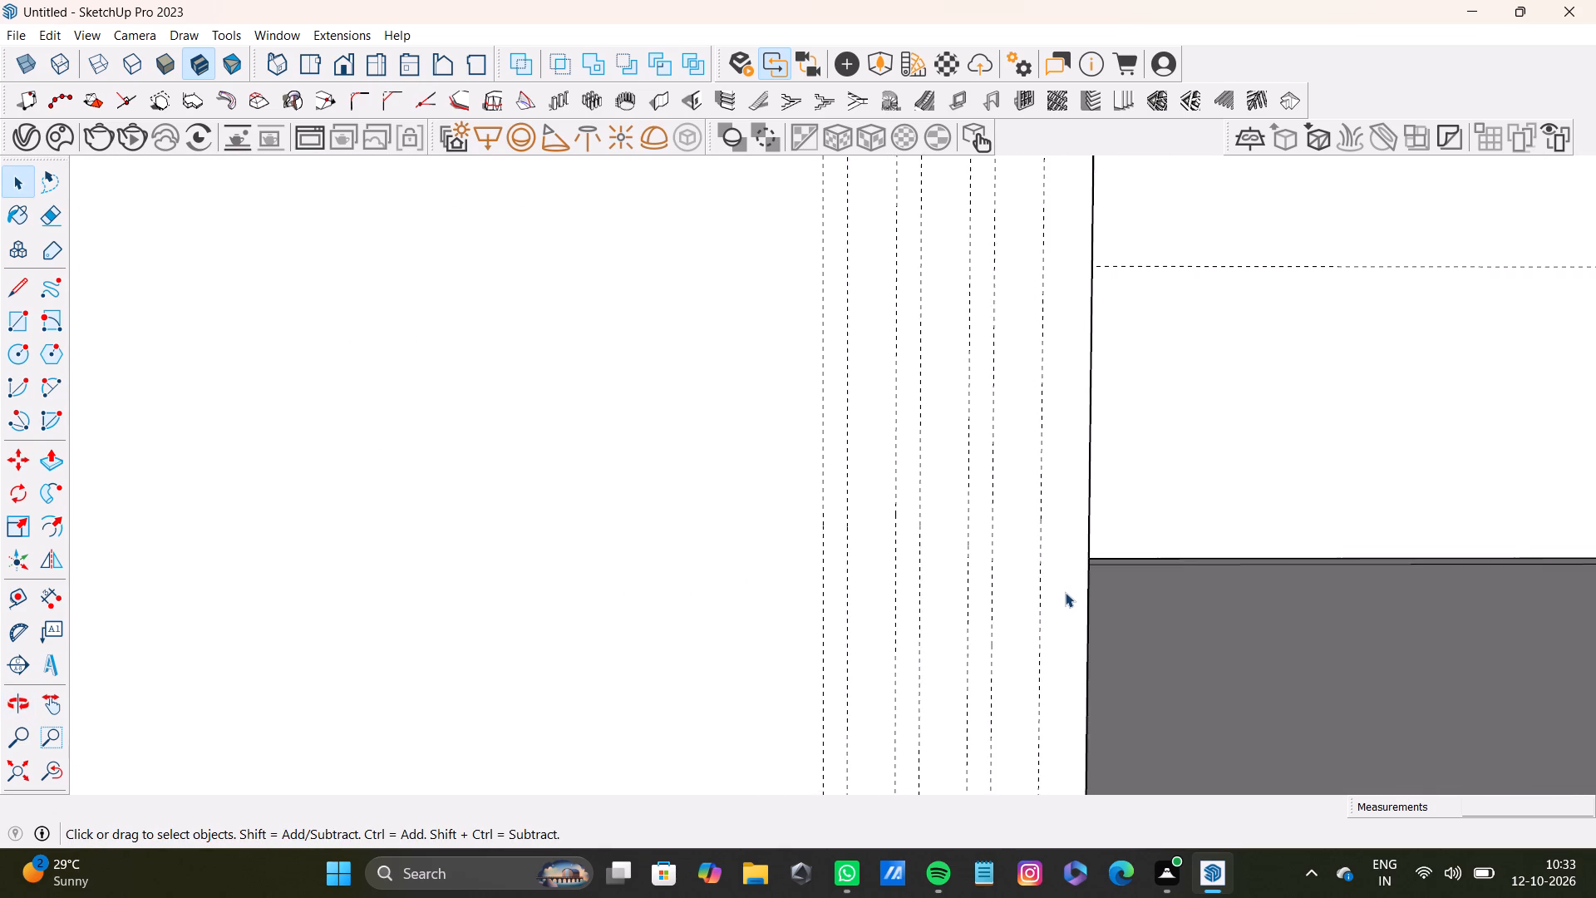
pyautogui.scroll(-3, 1065, 592)
pyautogui.moveTo(1066, 595); pyautogui.dragTo(963, 595, button='middle')
pyautogui.scroll(4, 1011, 560)
pyautogui.click(1011, 553)
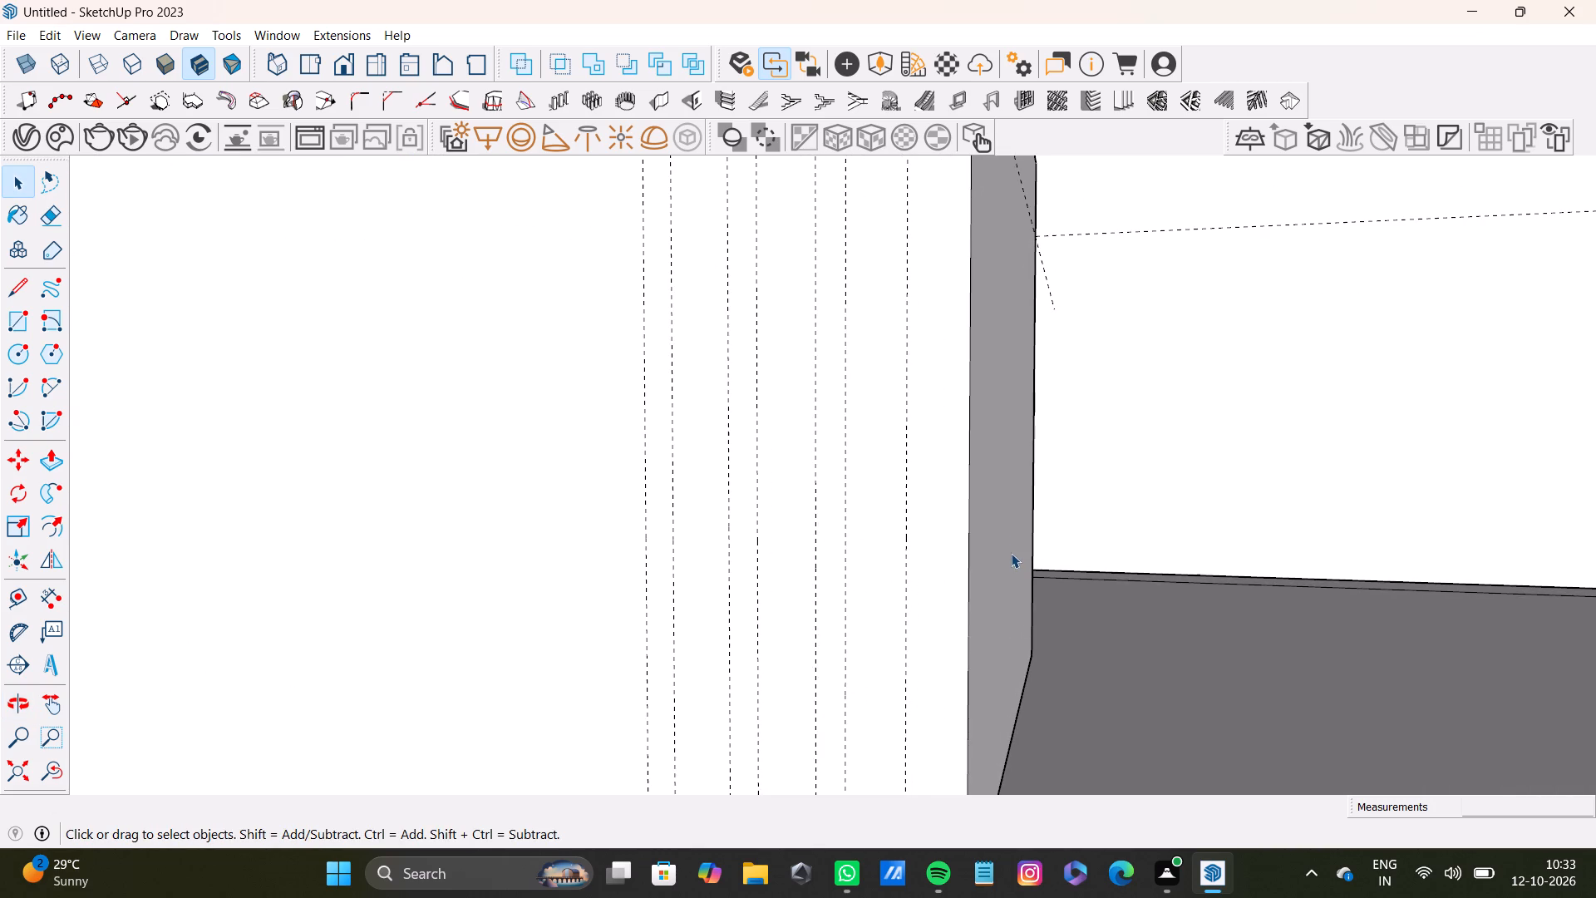
pyautogui.press('p')
pyautogui.moveTo(1008, 555); pyautogui.dragTo(921, 595)
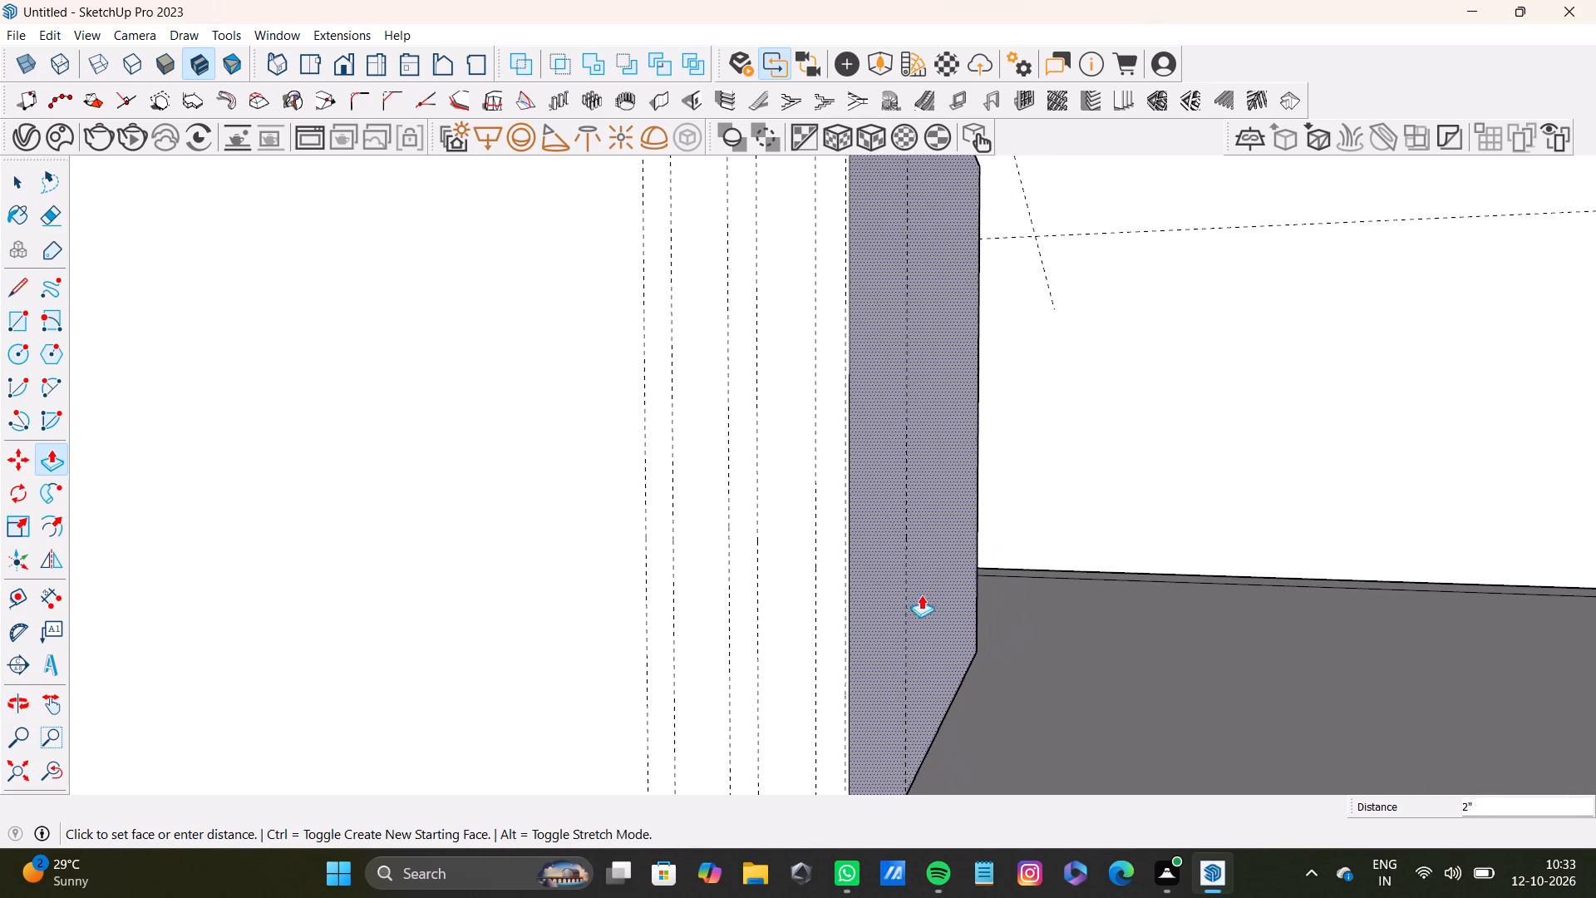
pyautogui.moveTo(921, 595); pyautogui.dragTo(909, 627)
# Measure the distance from the innermost vertical guide to the box's side edge beside the guides.
pyautogui.scroll(-11, 898, 639)
pyautogui.keyDown('shift'); pyautogui.moveTo(893, 642); pyautogui.dragTo(987, 595, button='middle'); pyautogui.keyUp('shift')
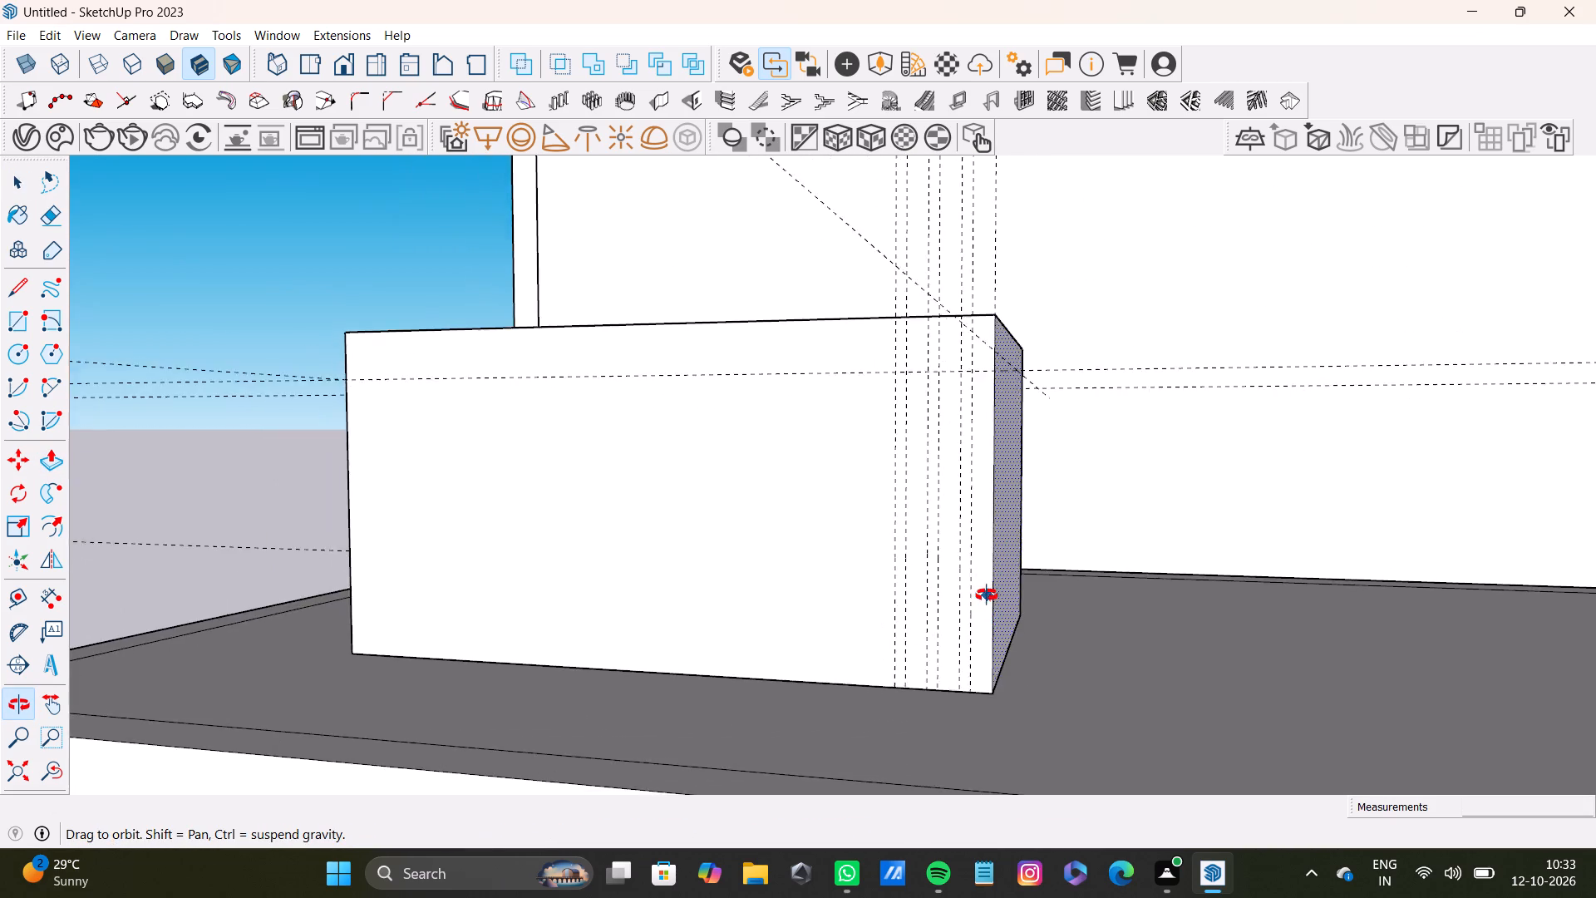
pyautogui.keyDown('shift'); pyautogui.moveTo(987, 595); pyautogui.dragTo(1086, 617, button='middle'); pyautogui.keyUp('shift')
pyautogui.scroll(-4, 1027, 618)
pyautogui.keyDown('shift'); pyautogui.moveTo(877, 585); pyautogui.dragTo(958, 586, button='middle'); pyautogui.keyUp('shift')
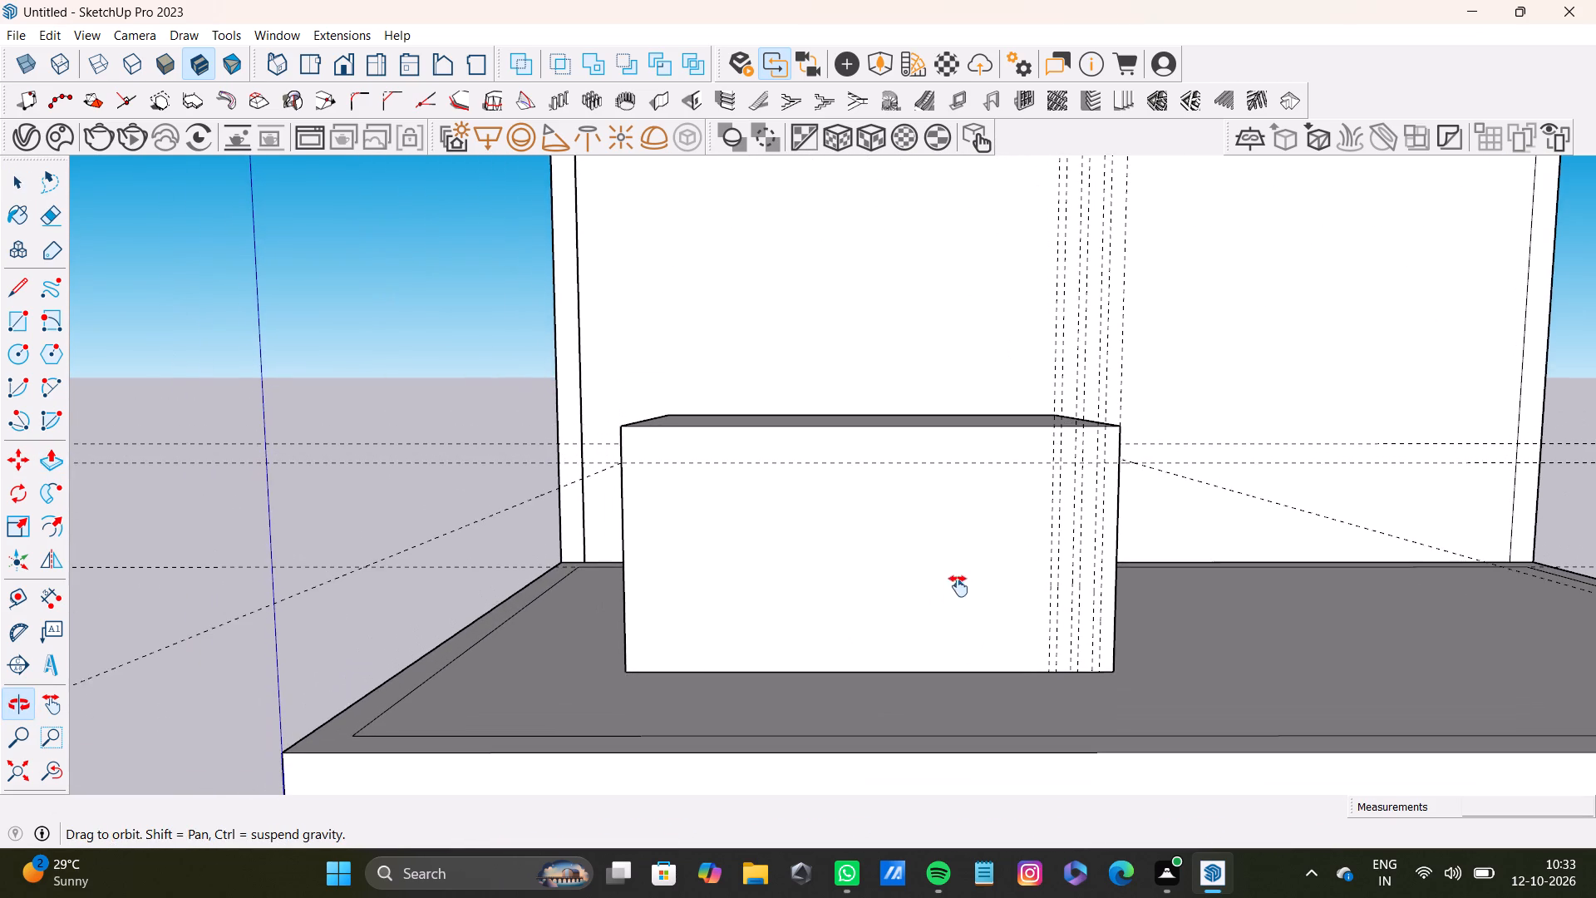
pyautogui.keyDown('shift'); pyautogui.moveTo(958, 586); pyautogui.dragTo(958, 586, button='middle'); pyautogui.keyUp('shift')
pyautogui.scroll(4, 637, 600)
pyautogui.scroll(-4, 629, 596)
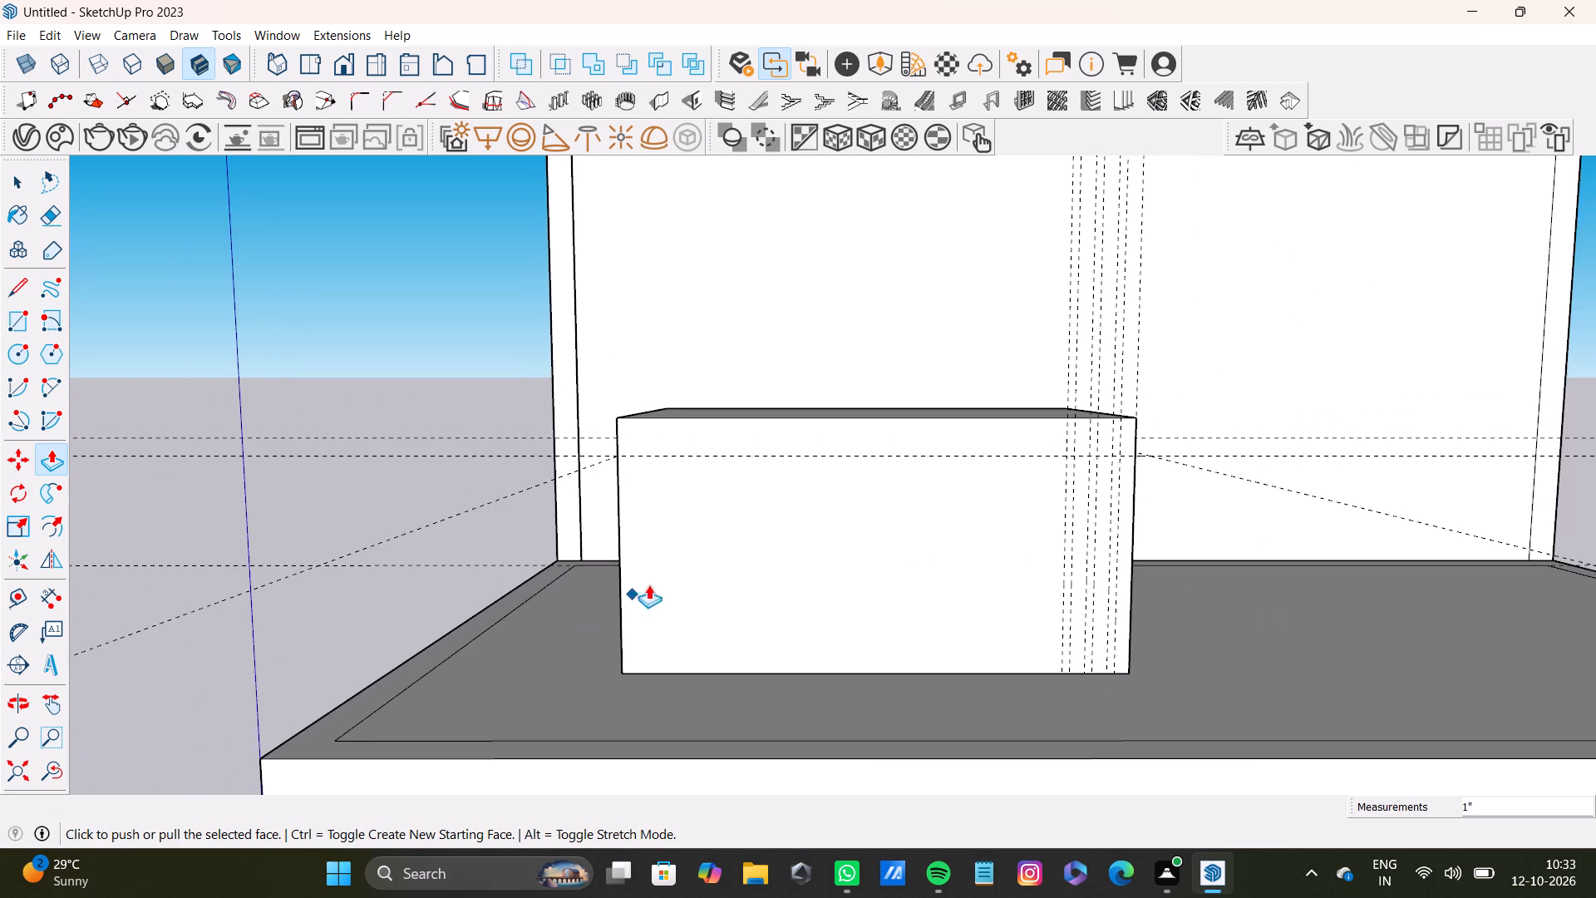
pyautogui.moveTo(649, 585); pyautogui.dragTo(641, 598, button='middle')
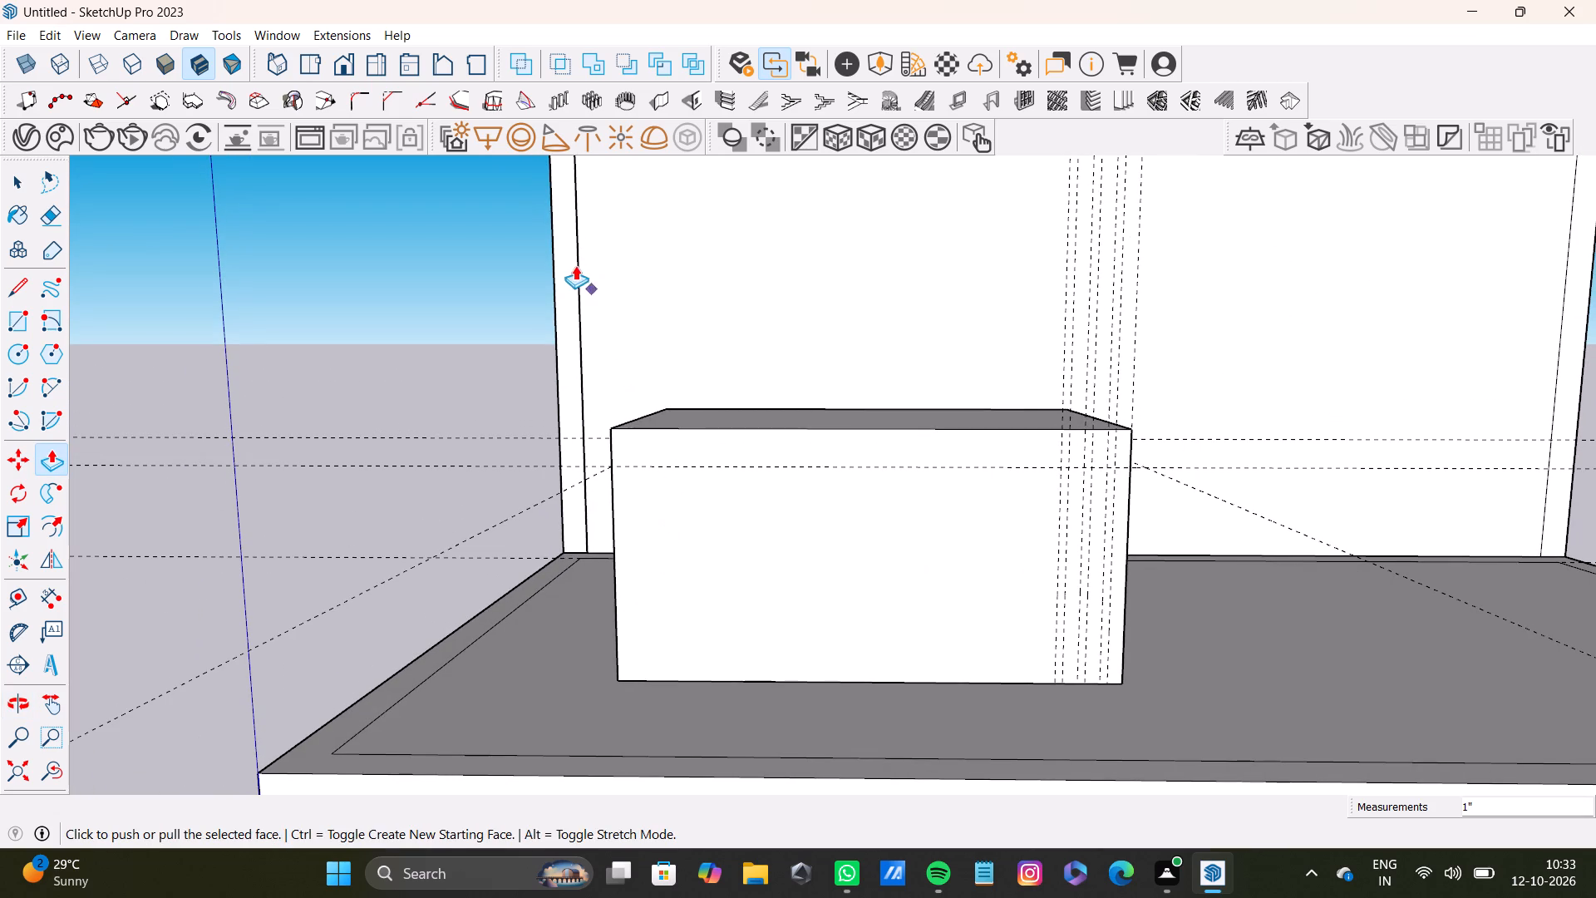
pyautogui.press('t')
pyautogui.scroll(8, 573, 540)
pyautogui.scroll(-8, 680, 606)
pyautogui.keyDown('shift'); pyautogui.moveTo(810, 614); pyautogui.dragTo(655, 516, button='middle'); pyautogui.keyUp('shift')
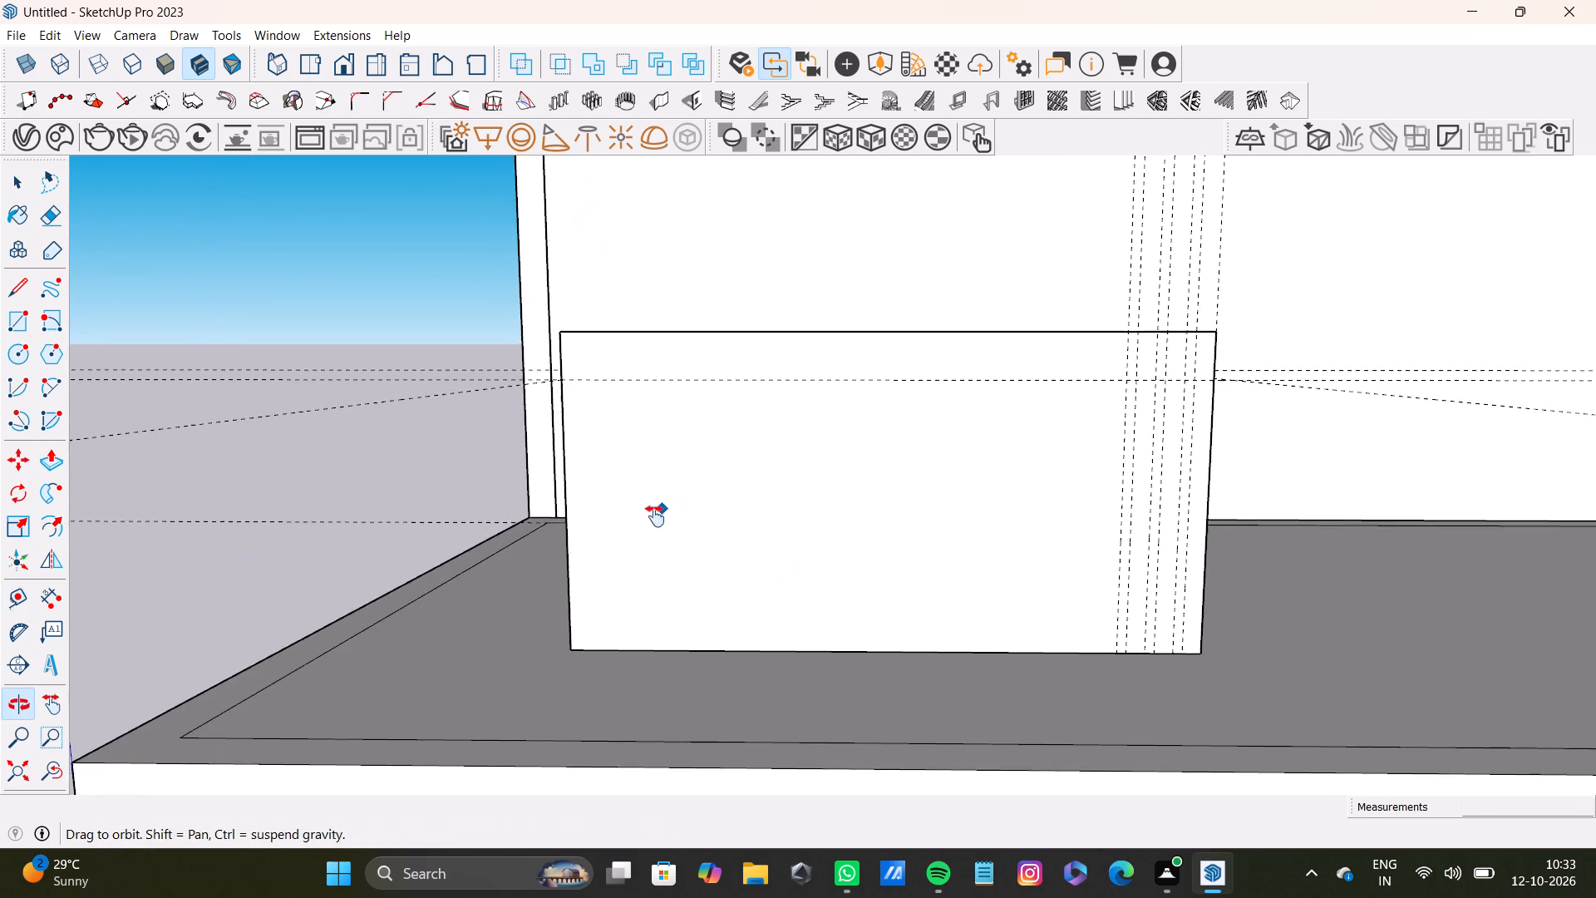
pyautogui.keyDown('shift'); pyautogui.moveTo(655, 516); pyautogui.dragTo(663, 525, button='middle'); pyautogui.keyUp('shift')
pyautogui.scroll(5, 1142, 557)
pyautogui.keyDown('shift'); pyautogui.moveTo(1142, 534); pyautogui.dragTo(943, 527, button='middle'); pyautogui.keyUp('shift')
pyautogui.scroll(4, 944, 527)
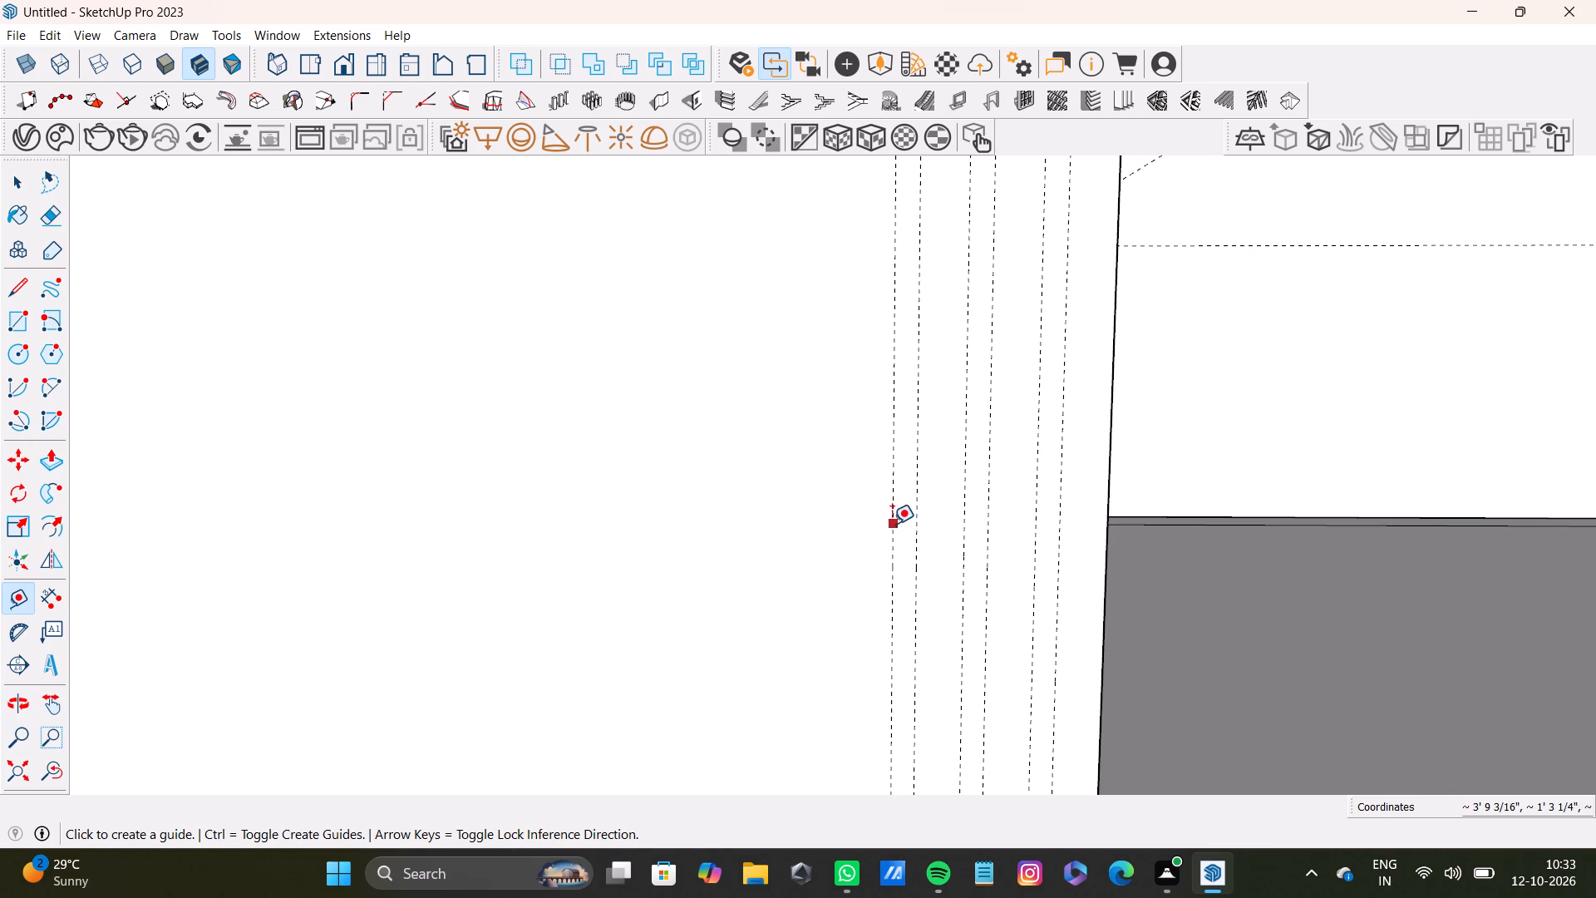
pyautogui.click(892, 524)
pyautogui.press('space')
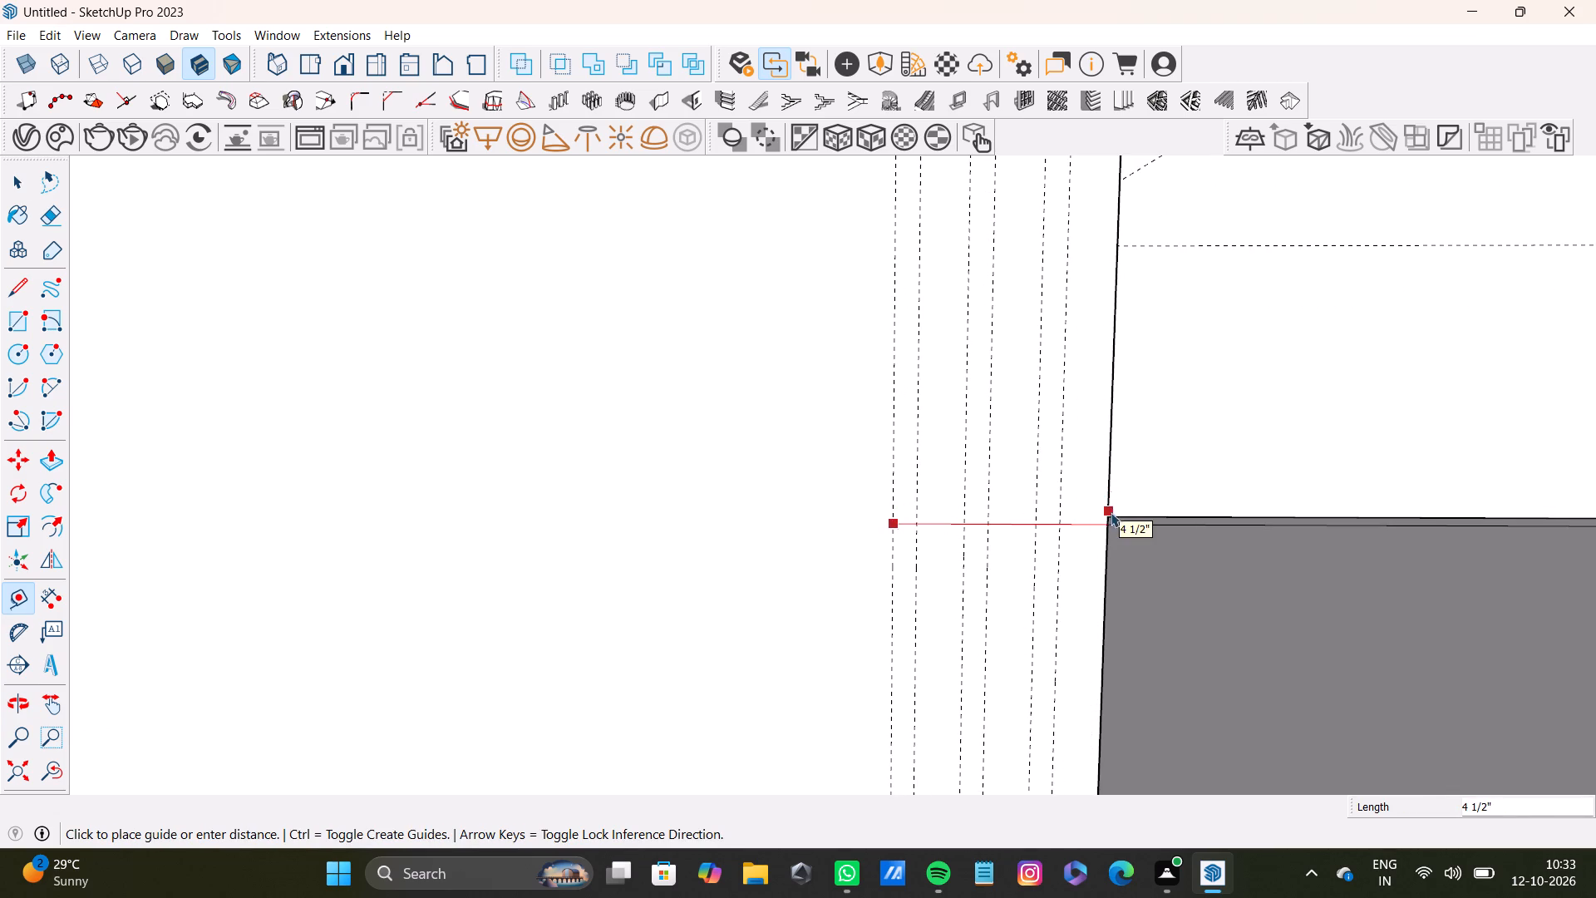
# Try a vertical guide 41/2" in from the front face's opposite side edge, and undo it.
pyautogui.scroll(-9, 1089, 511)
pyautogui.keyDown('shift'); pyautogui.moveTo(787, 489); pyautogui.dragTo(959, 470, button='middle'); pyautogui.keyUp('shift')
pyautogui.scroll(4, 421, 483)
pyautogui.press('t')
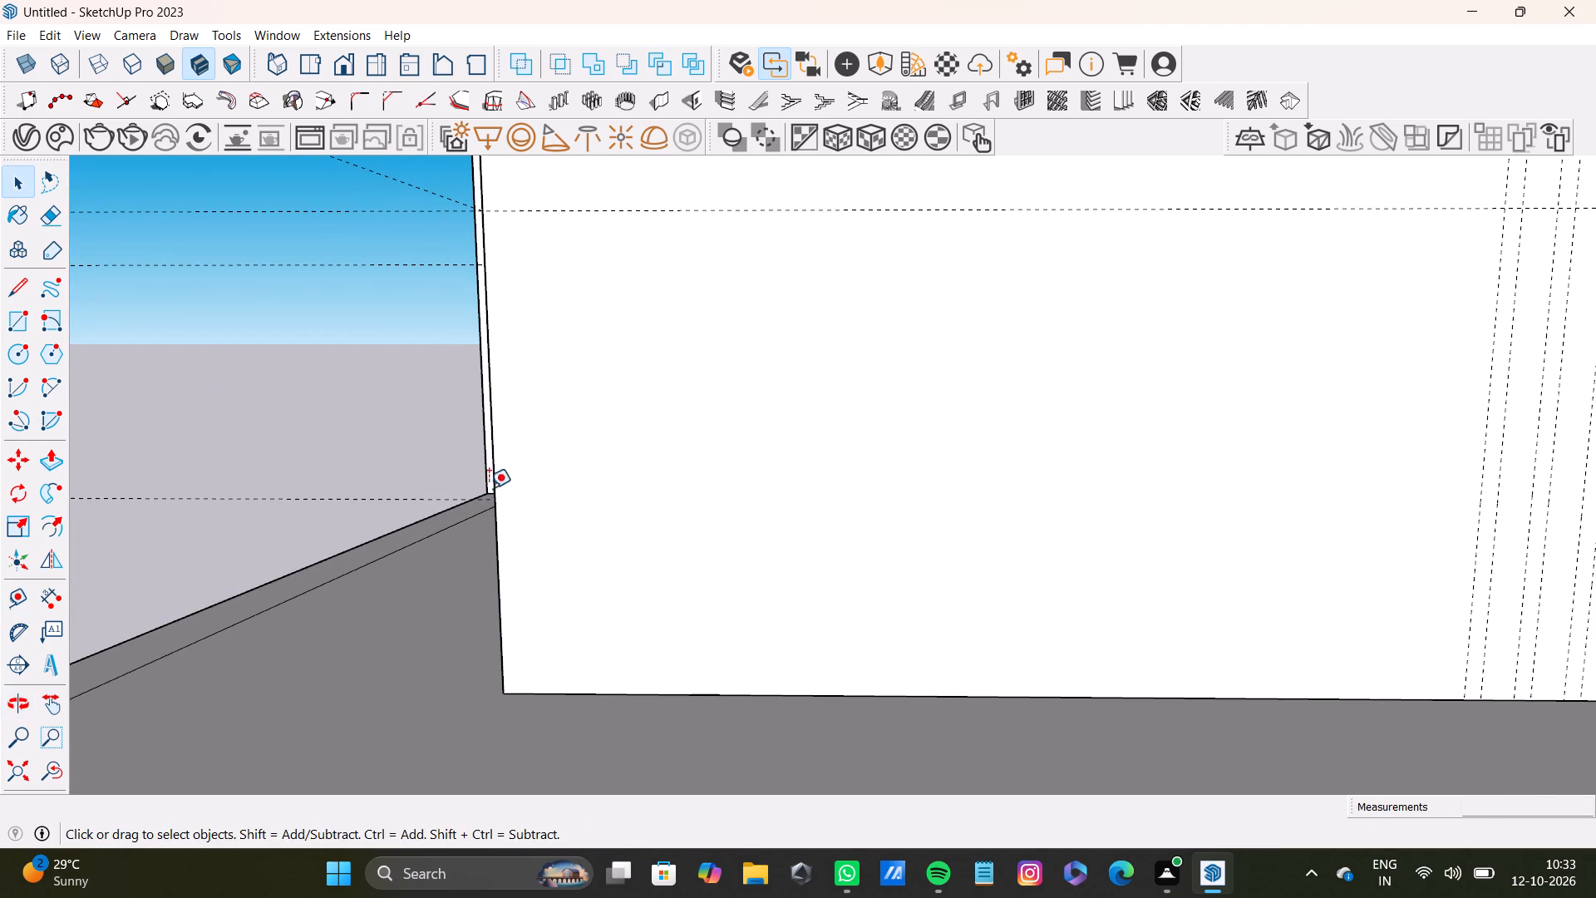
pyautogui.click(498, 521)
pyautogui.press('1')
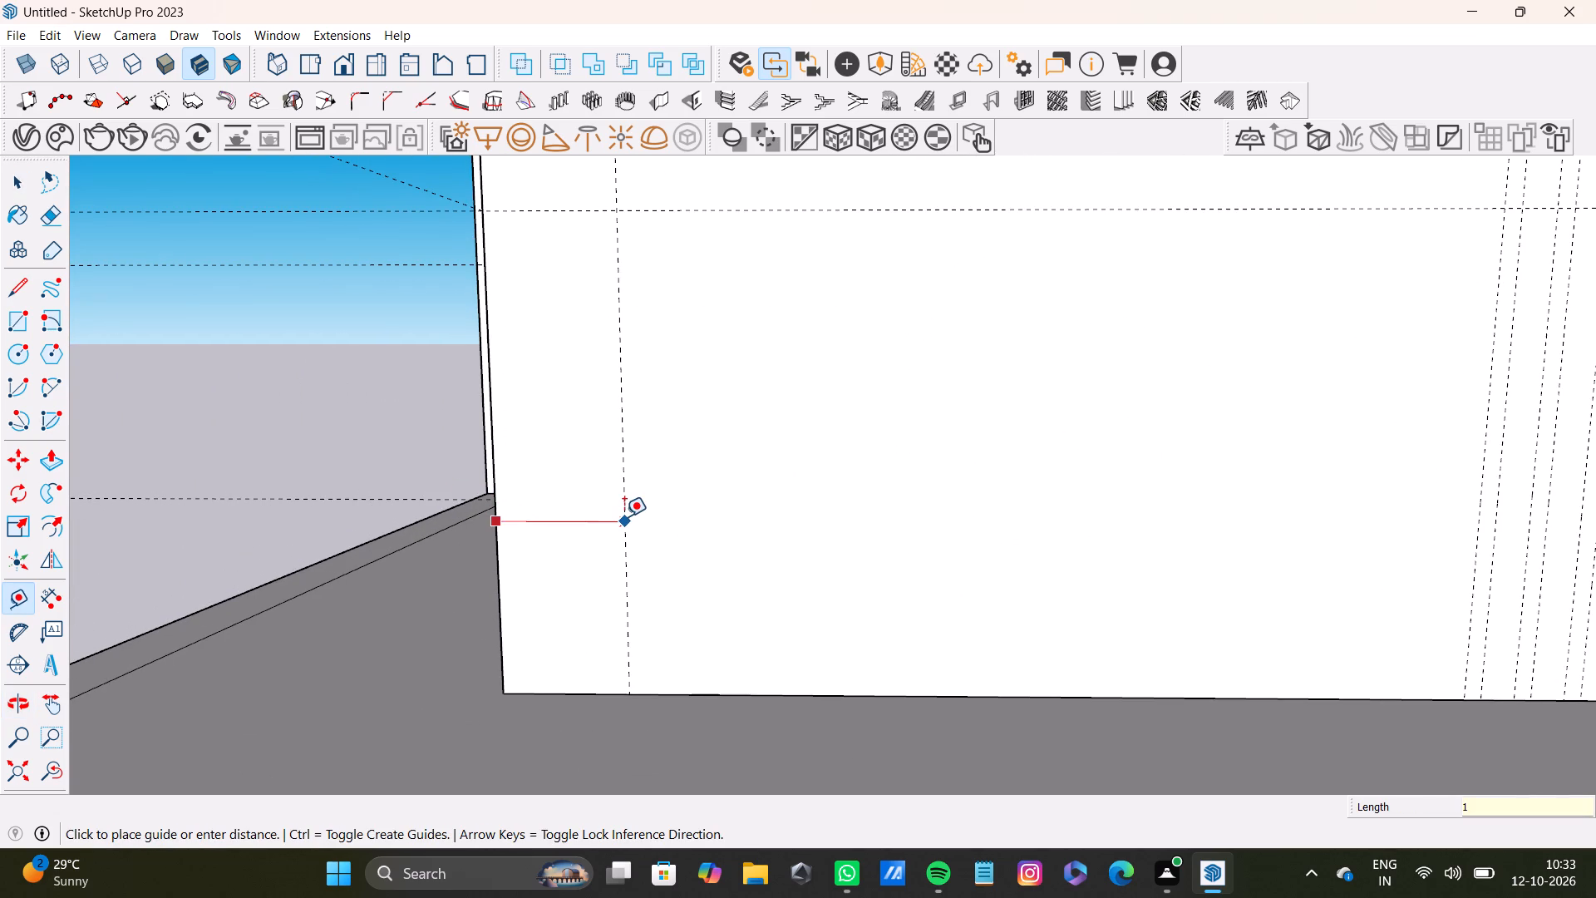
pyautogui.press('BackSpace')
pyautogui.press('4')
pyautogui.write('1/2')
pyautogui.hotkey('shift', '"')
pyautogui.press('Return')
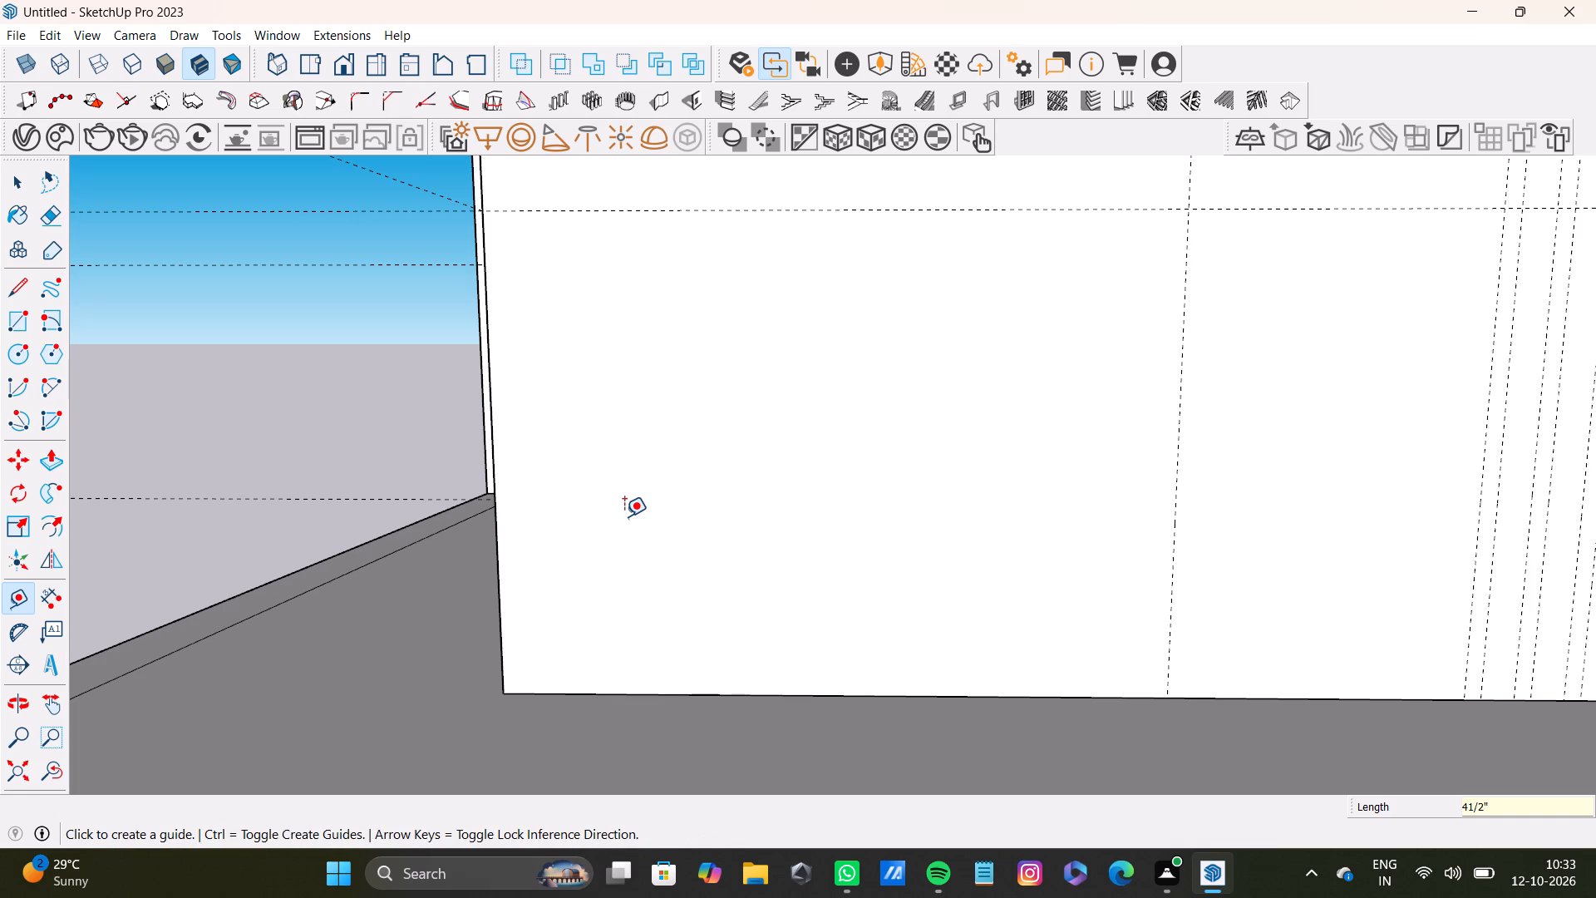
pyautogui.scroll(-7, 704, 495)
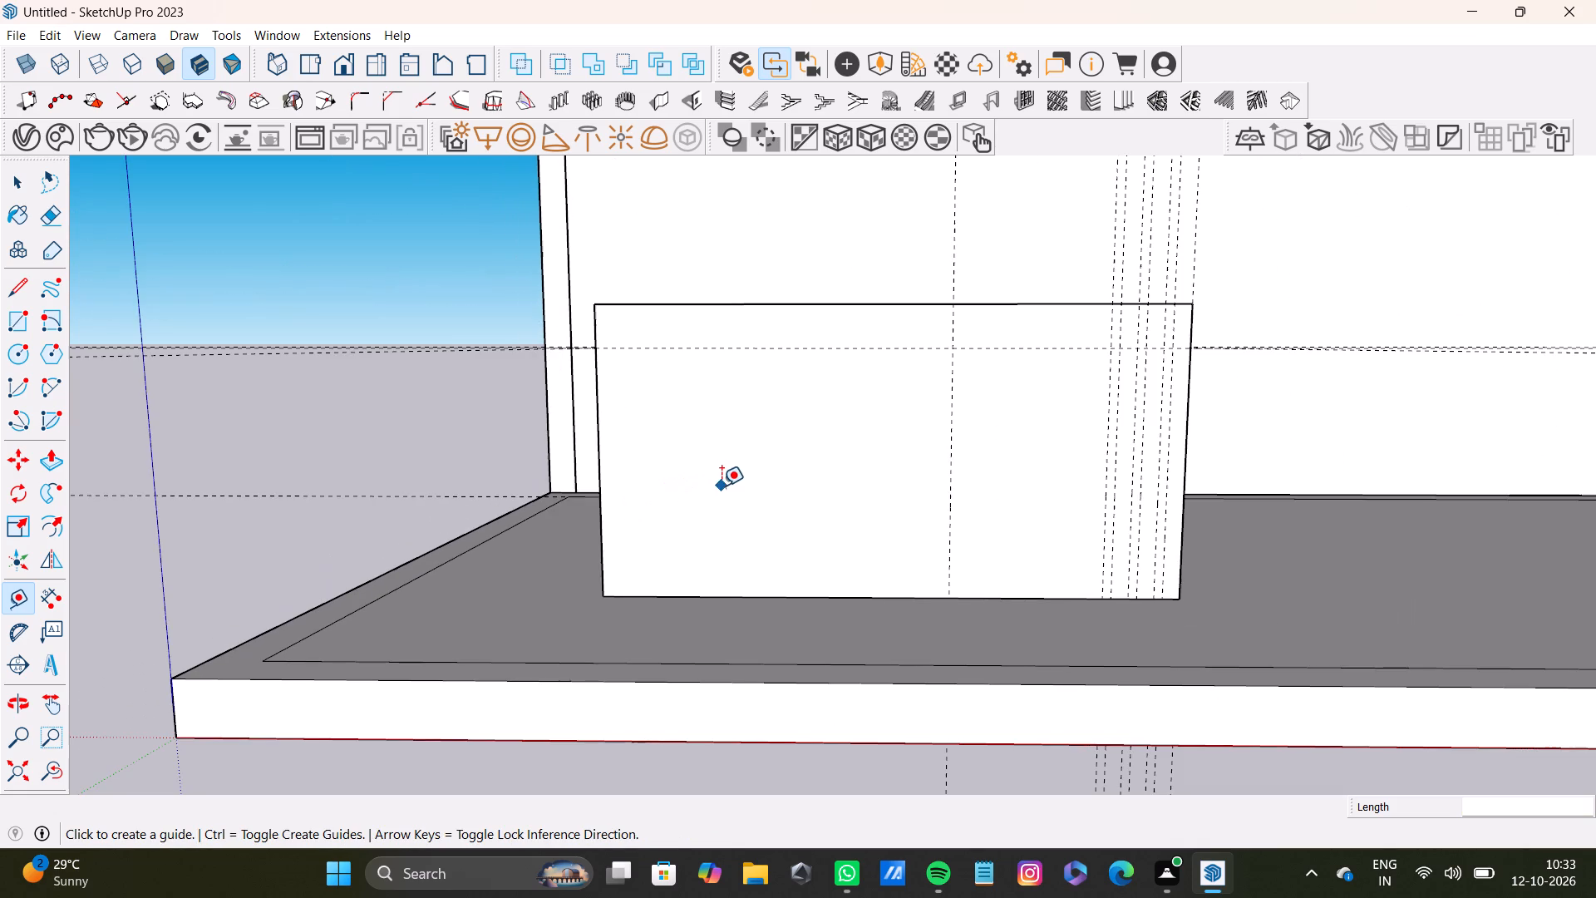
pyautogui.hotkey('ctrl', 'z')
# Measure again from the innermost vertical guide to the side edge beside the guide group.
pyautogui.scroll(7, 1163, 481)
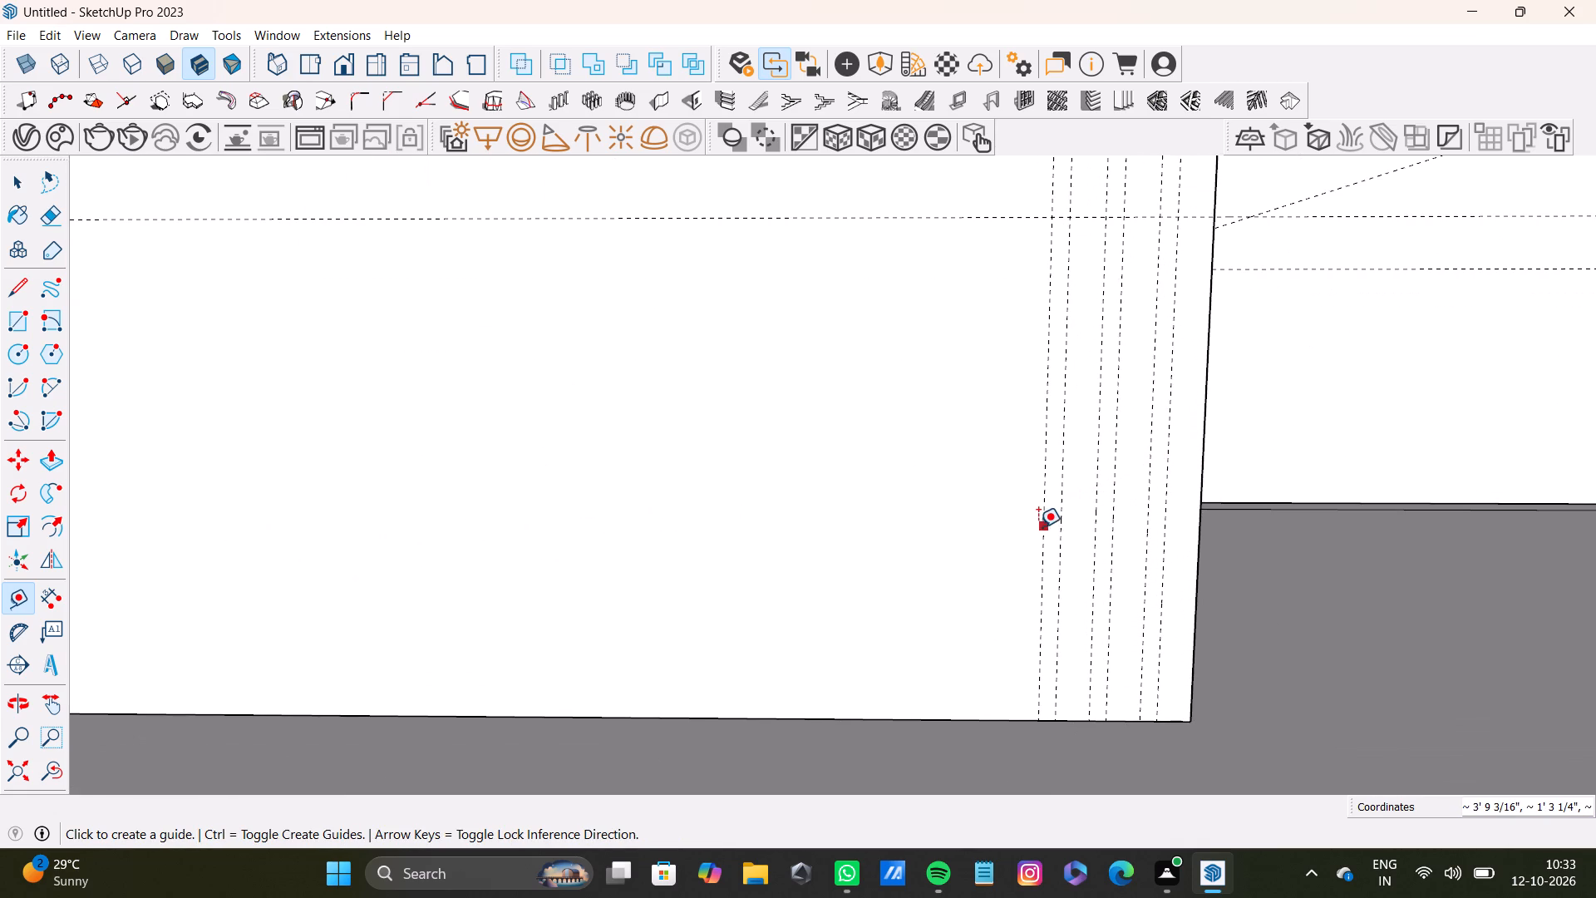
pyautogui.click(1039, 524)
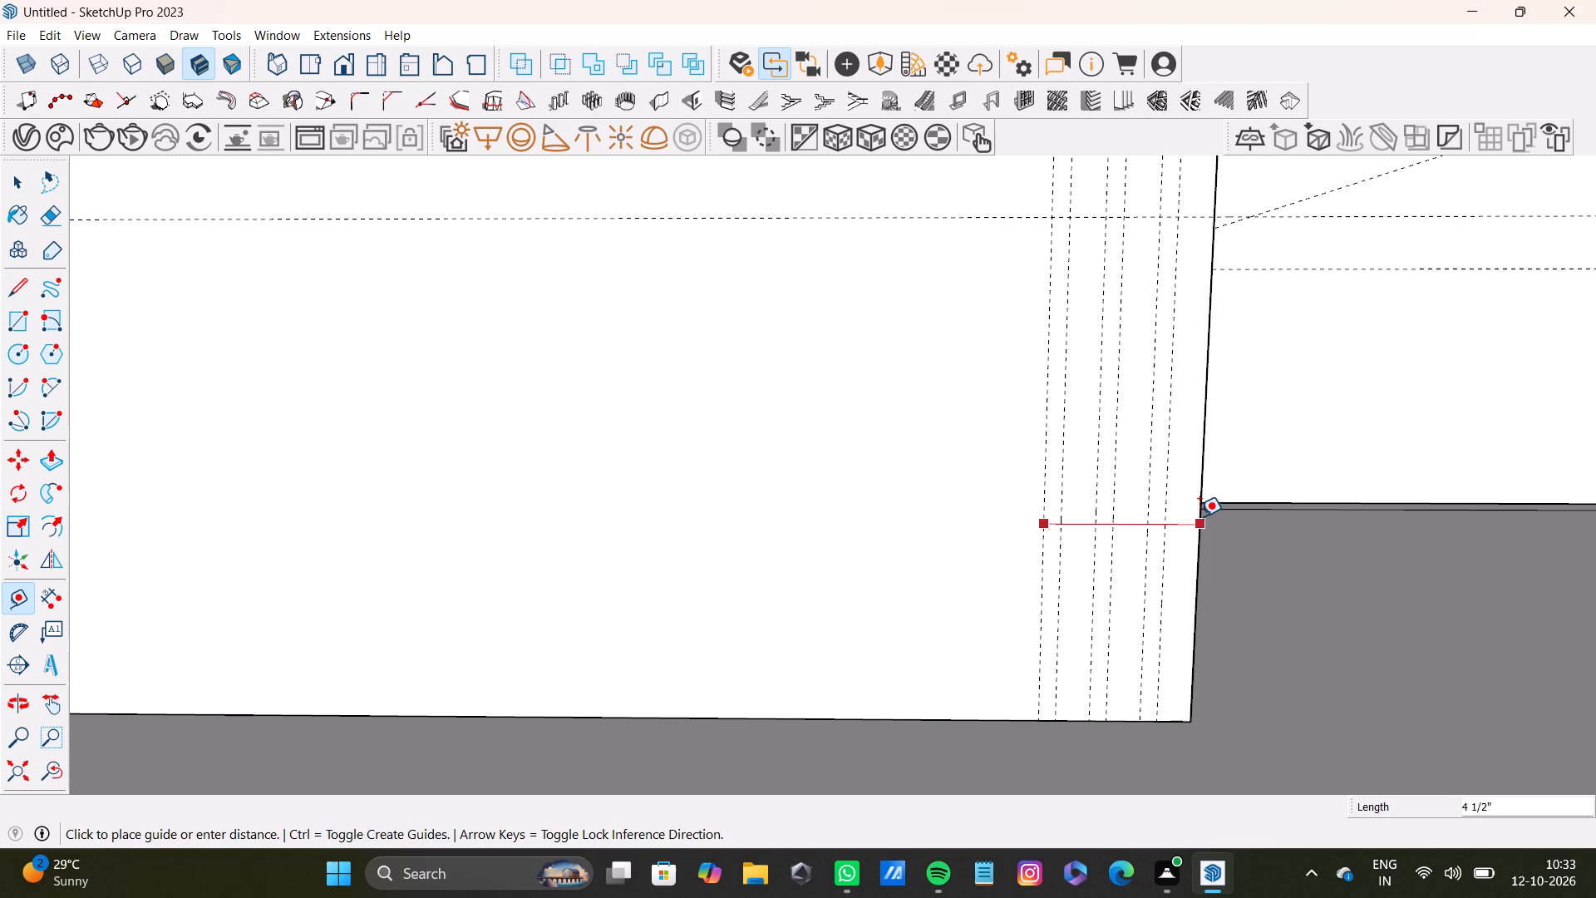
pyautogui.press('space')
# Add a vertical guide 4 1/2" in from the front face's opposite side edge.
pyautogui.scroll(-10, 913, 544)
pyautogui.keyDown('shift'); pyautogui.moveTo(647, 487); pyautogui.dragTo(843, 467, button='middle'); pyautogui.keyUp('shift')
pyautogui.scroll(4, 564, 392)
pyautogui.press('t')
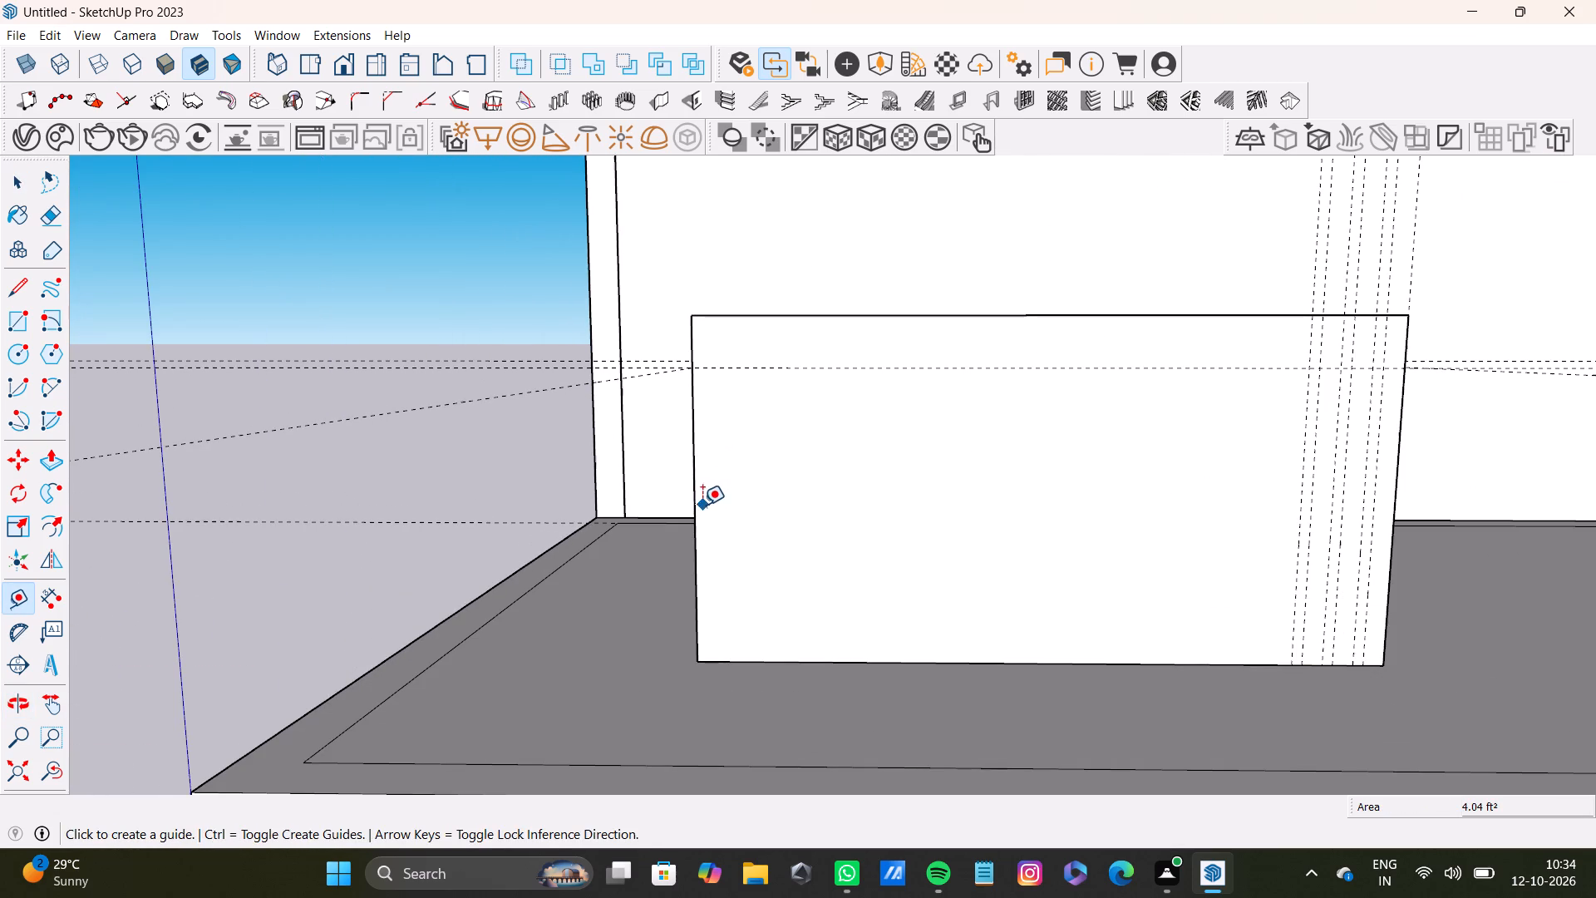
pyautogui.click(693, 503)
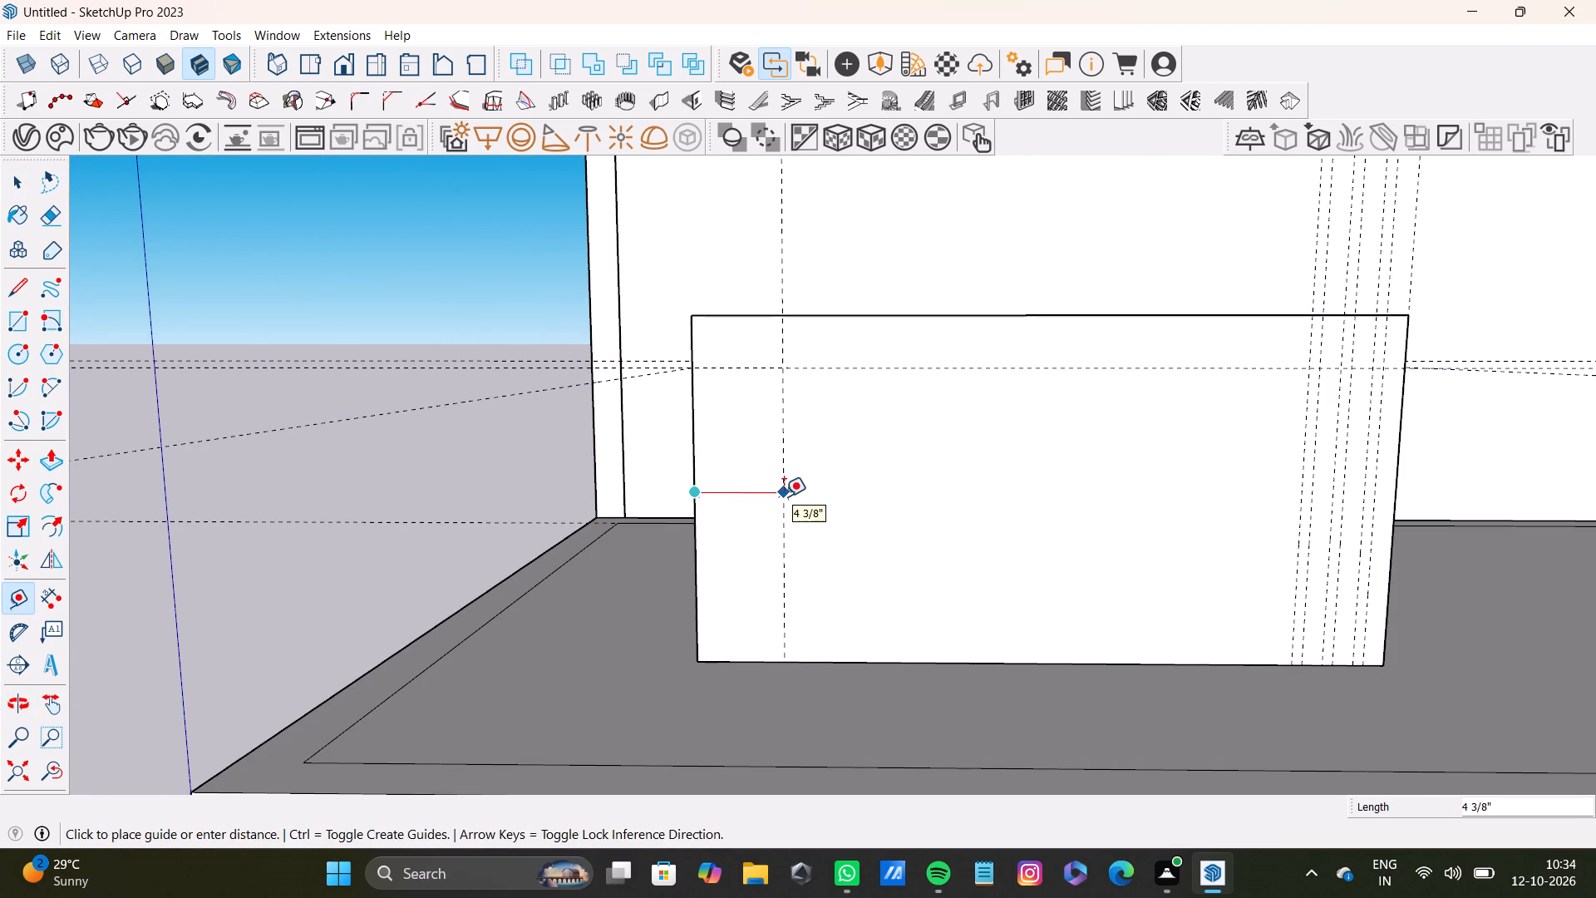
pyautogui.write('4')
pyautogui.press('space')
pyautogui.press('1')
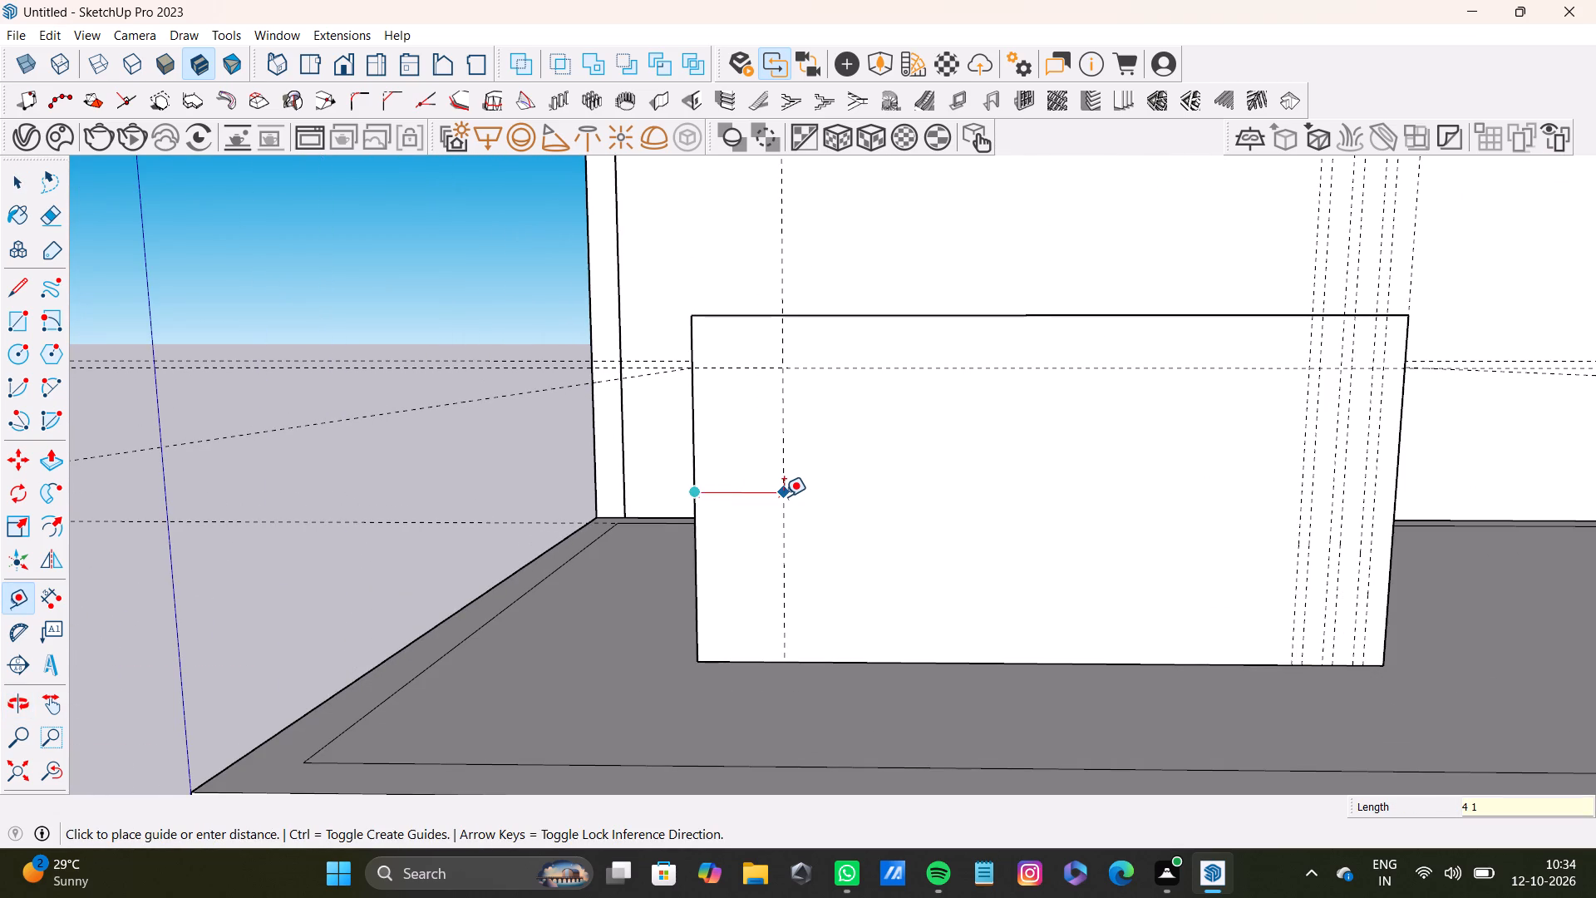
pyautogui.write('/2"')
pyautogui.press('Return')
# Add vertical guides on the box's front face 1" in from the bare side edge and another 0.5" further in.
pyautogui.scroll(-6, 730, 486)
pyautogui.scroll(1, 745, 535)
pyautogui.moveTo(738, 520); pyautogui.dragTo(751, 470, button='middle')
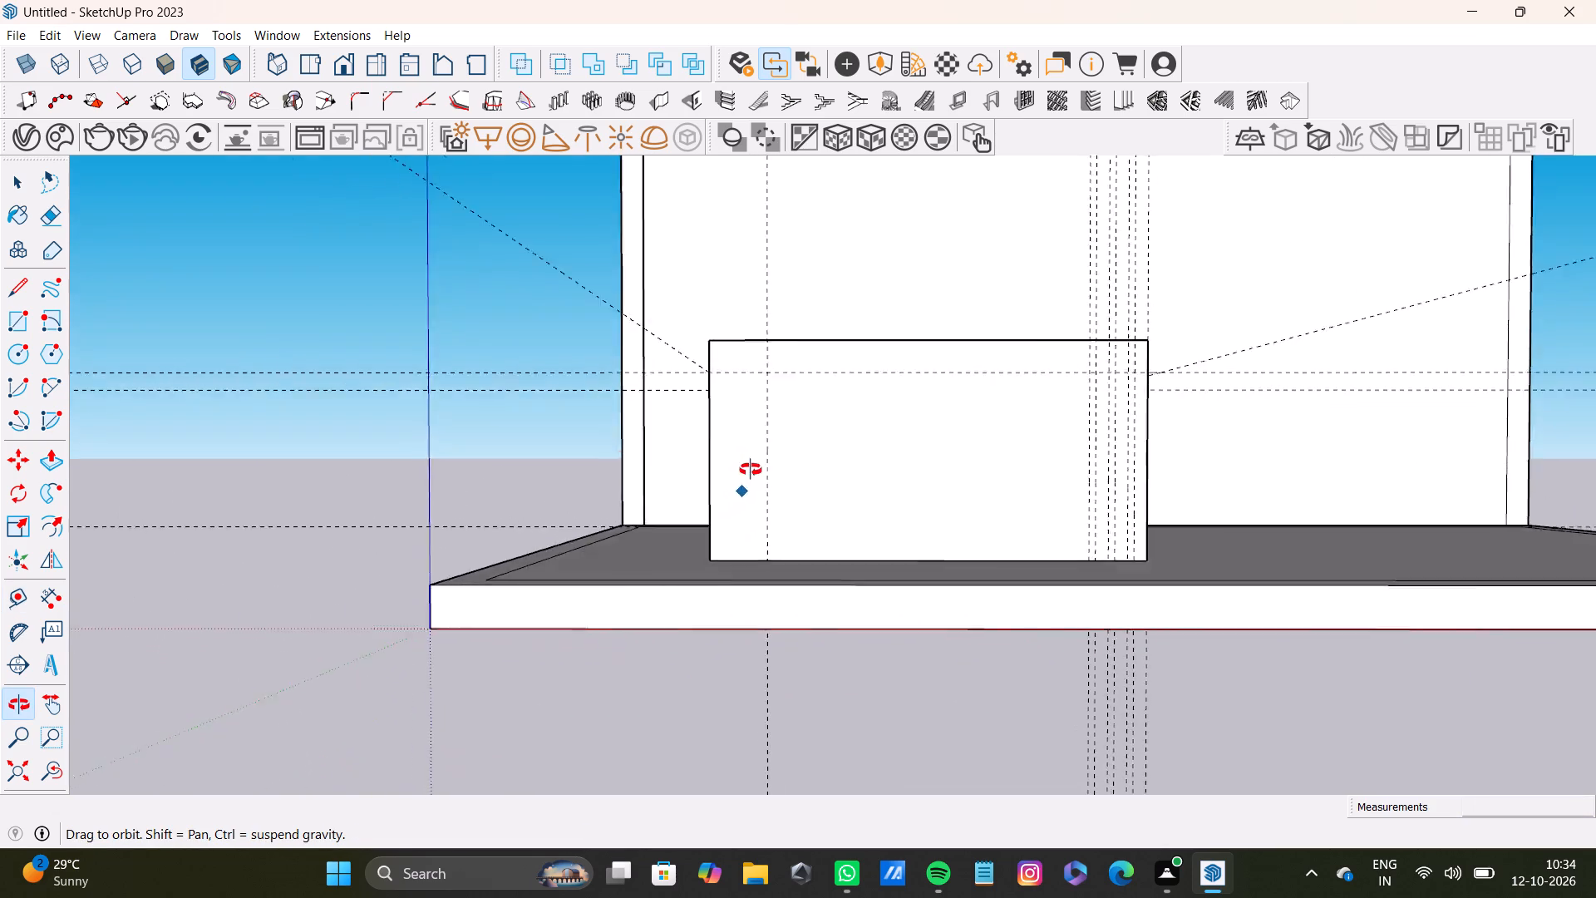
pyautogui.moveTo(751, 470); pyautogui.dragTo(738, 558, button='middle')
pyautogui.scroll(13, 732, 517)
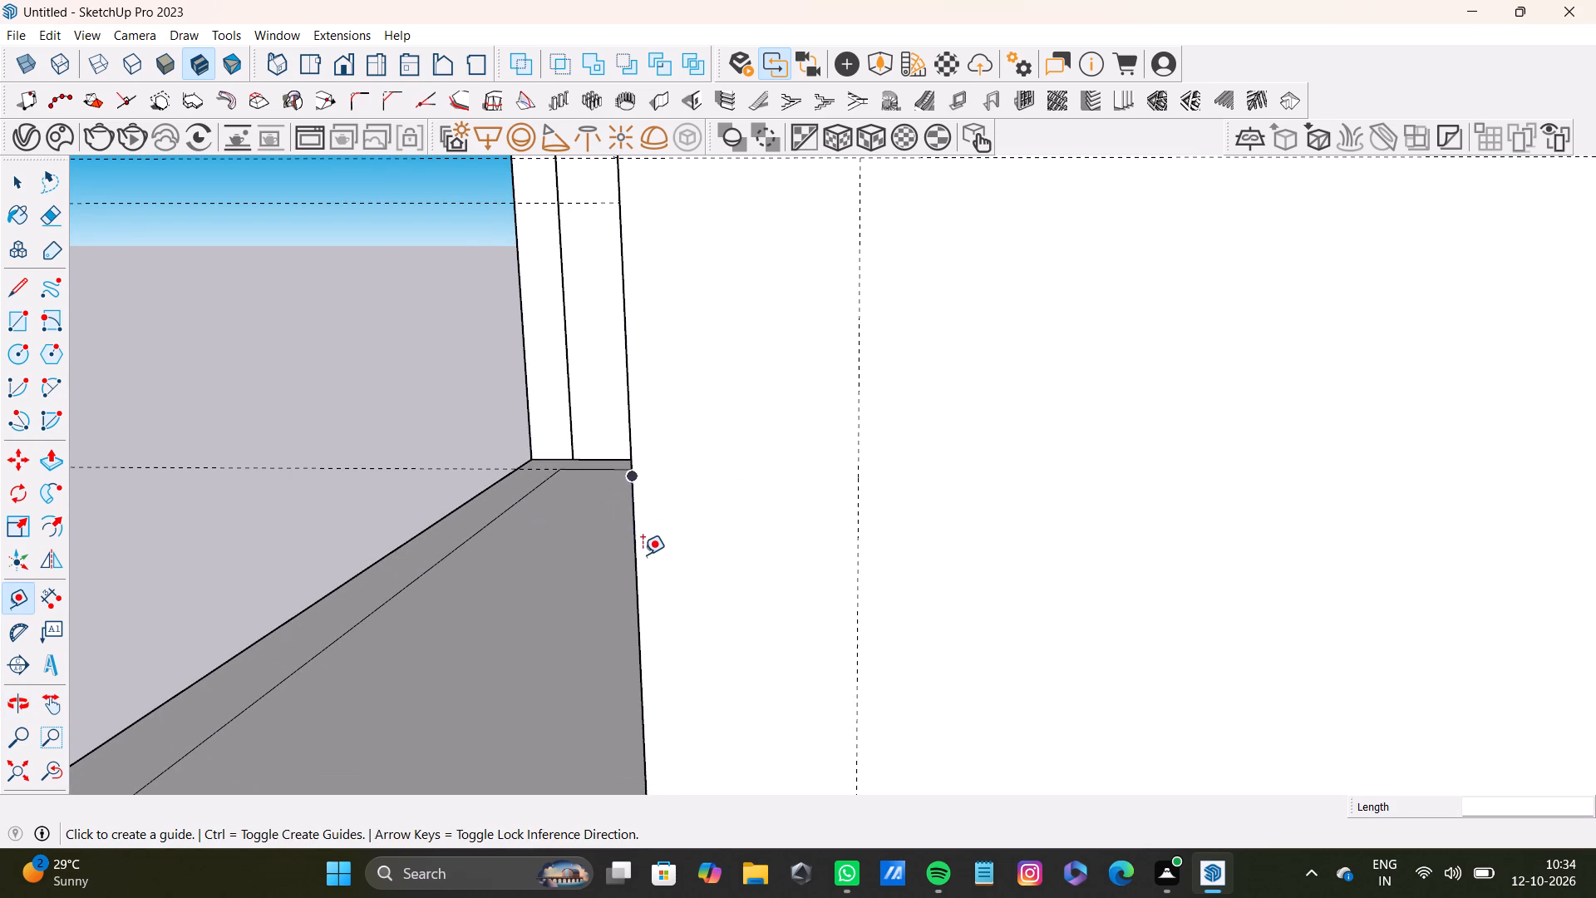
pyautogui.click(635, 558)
pyautogui.scroll(-10, 666, 586)
pyautogui.keyDown('shift'); pyautogui.moveTo(670, 580); pyautogui.dragTo(607, 582, button='middle'); pyautogui.keyUp('shift')
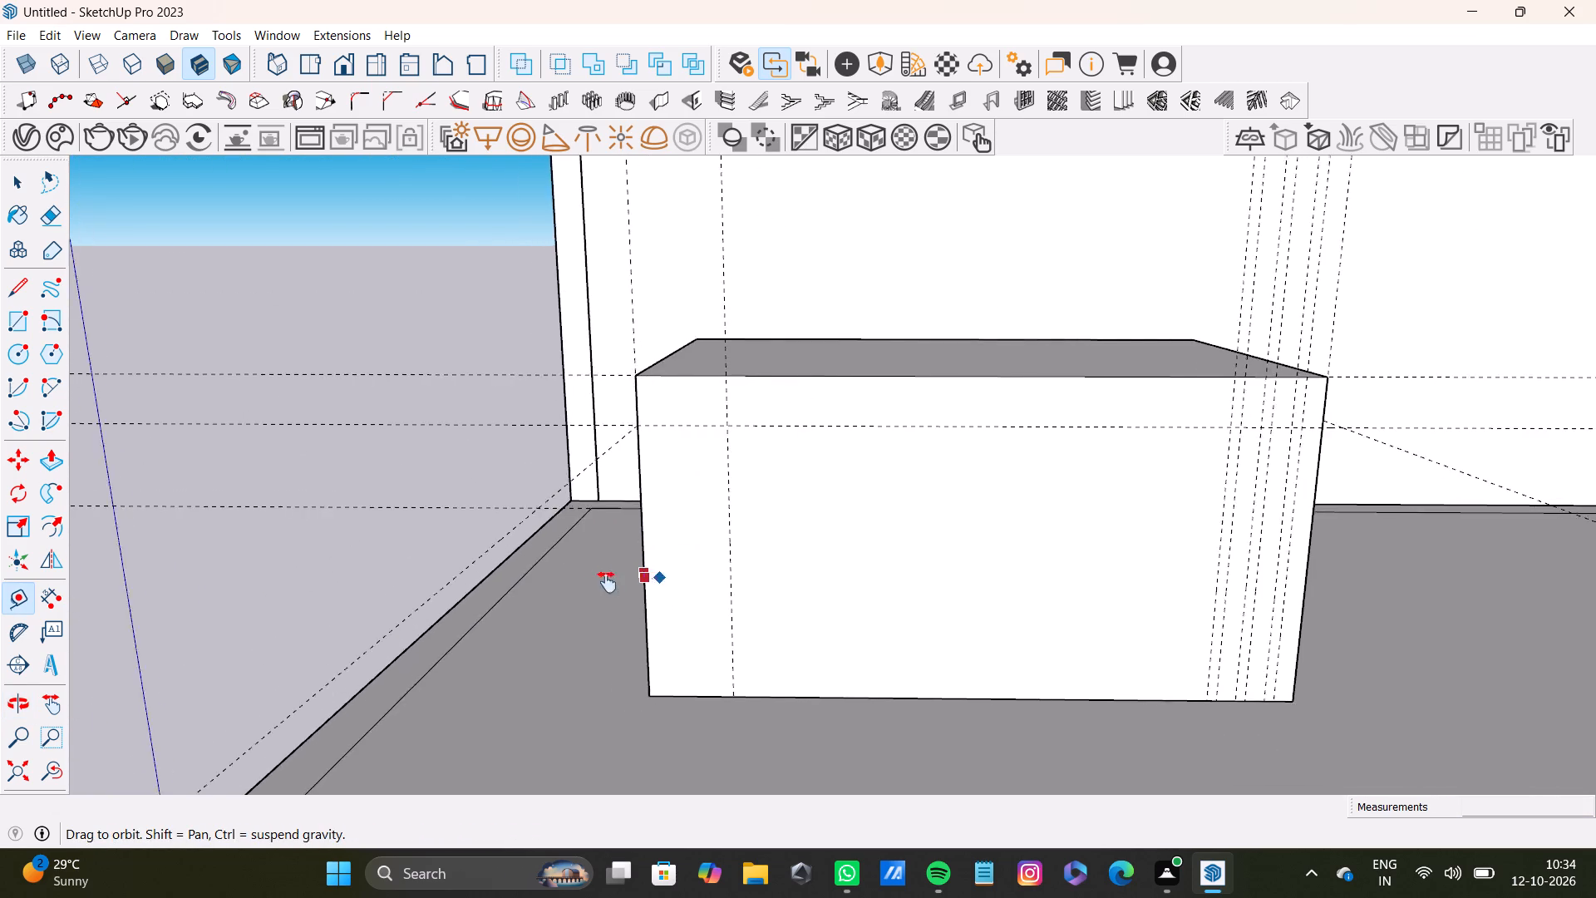
pyautogui.keyDown('shift'); pyautogui.moveTo(607, 582); pyautogui.dragTo(590, 604, button='middle'); pyautogui.keyUp('shift')
pyautogui.write('1"')
pyautogui.press('Return')
pyautogui.scroll(7, 592, 591)
pyautogui.click(594, 577)
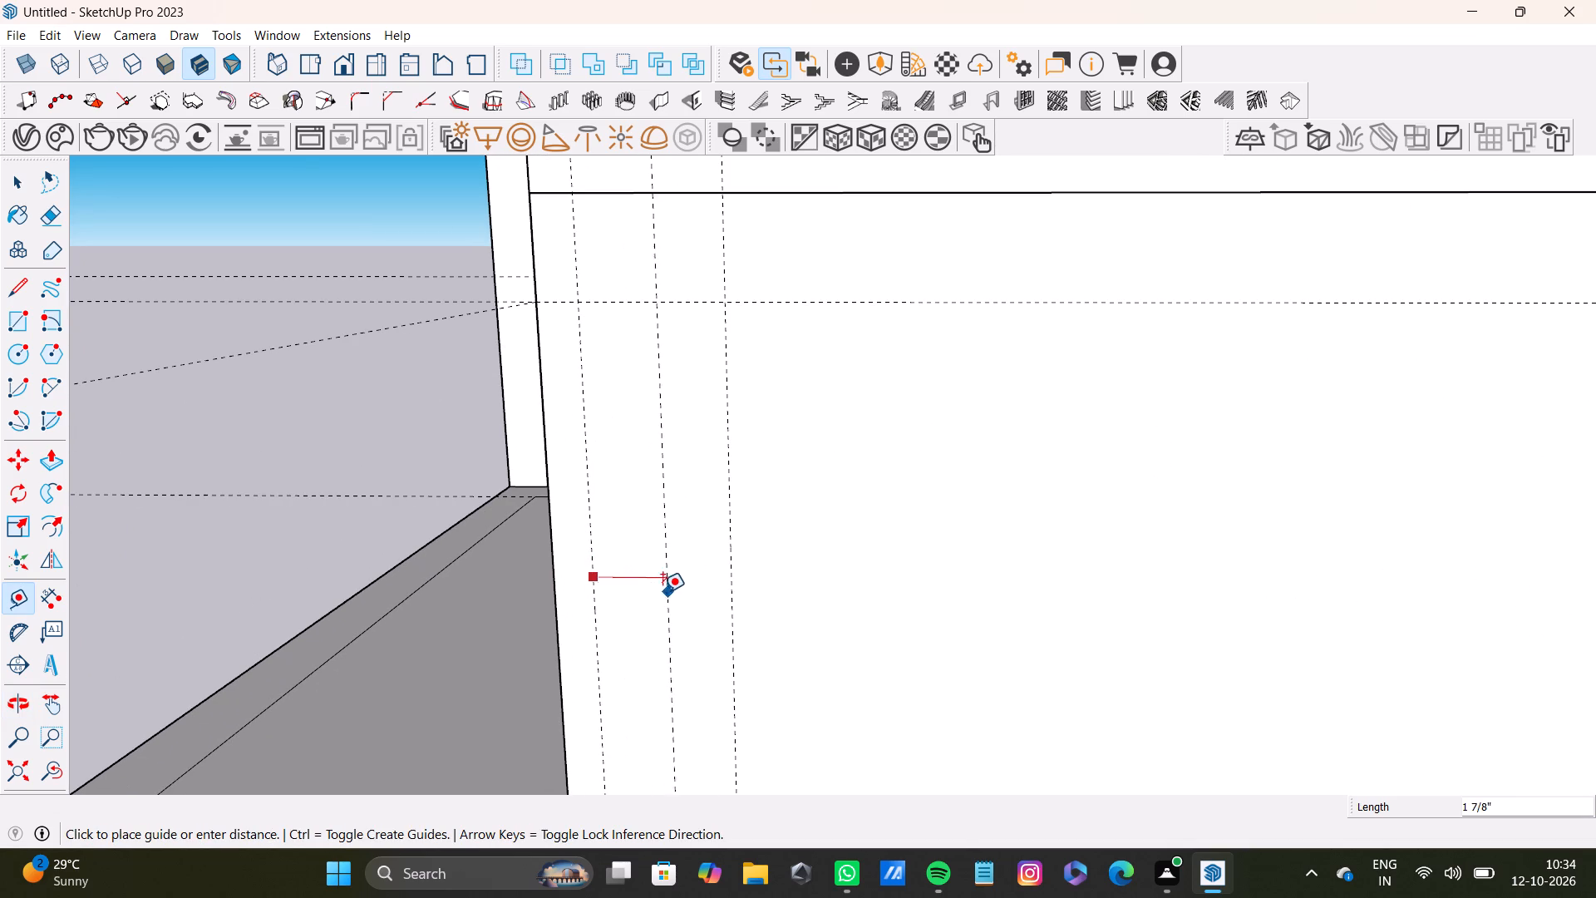
pyautogui.write('0.5"')
pyautogui.press('Return')
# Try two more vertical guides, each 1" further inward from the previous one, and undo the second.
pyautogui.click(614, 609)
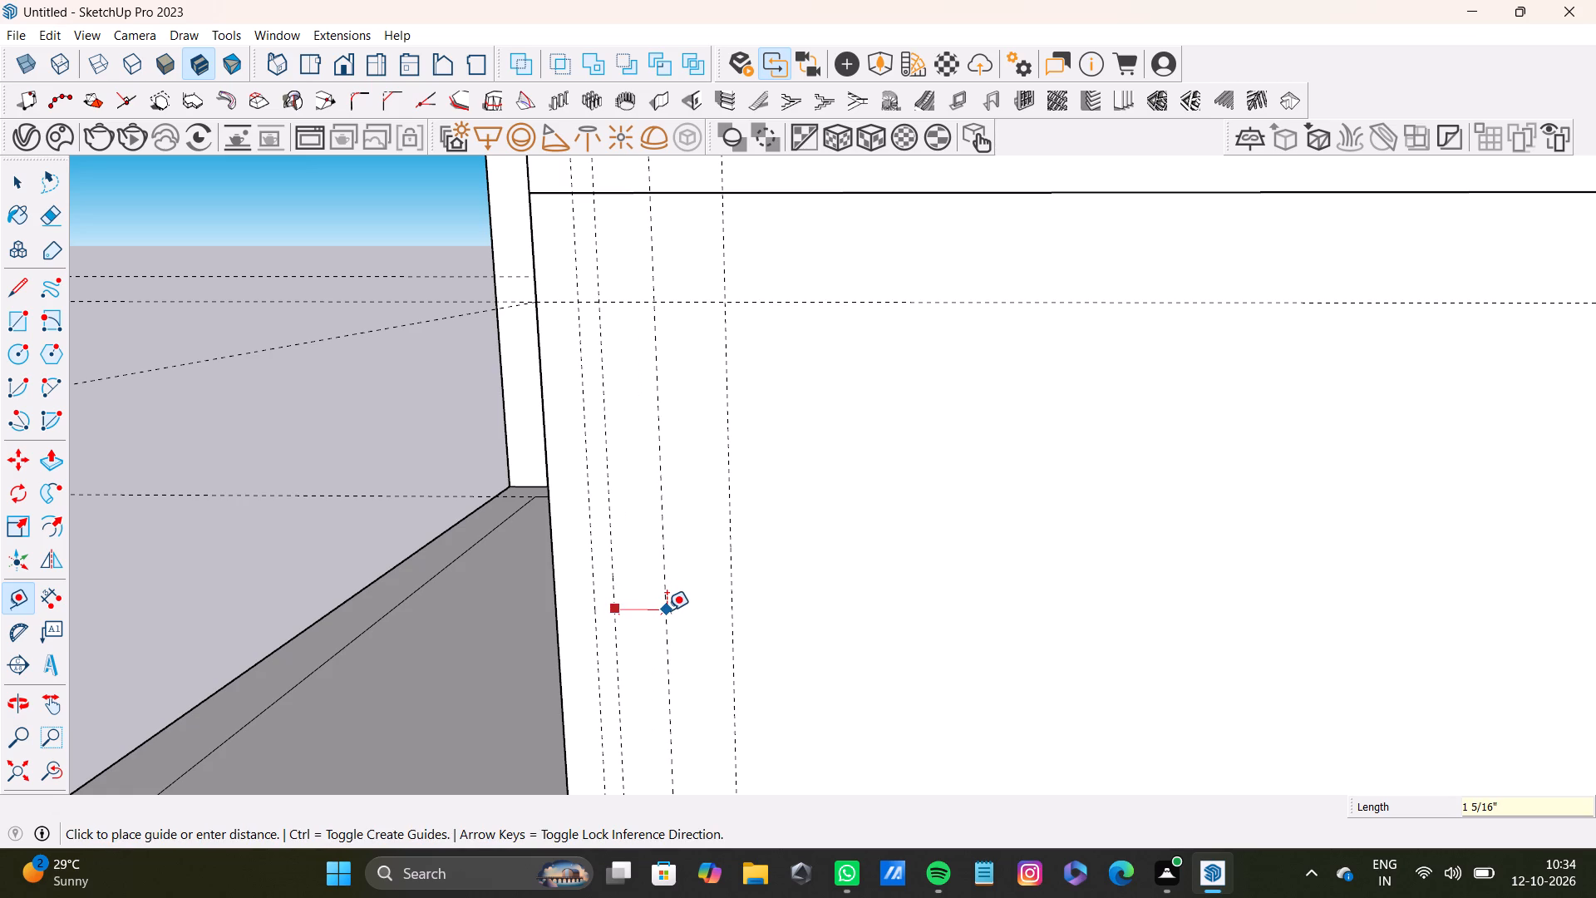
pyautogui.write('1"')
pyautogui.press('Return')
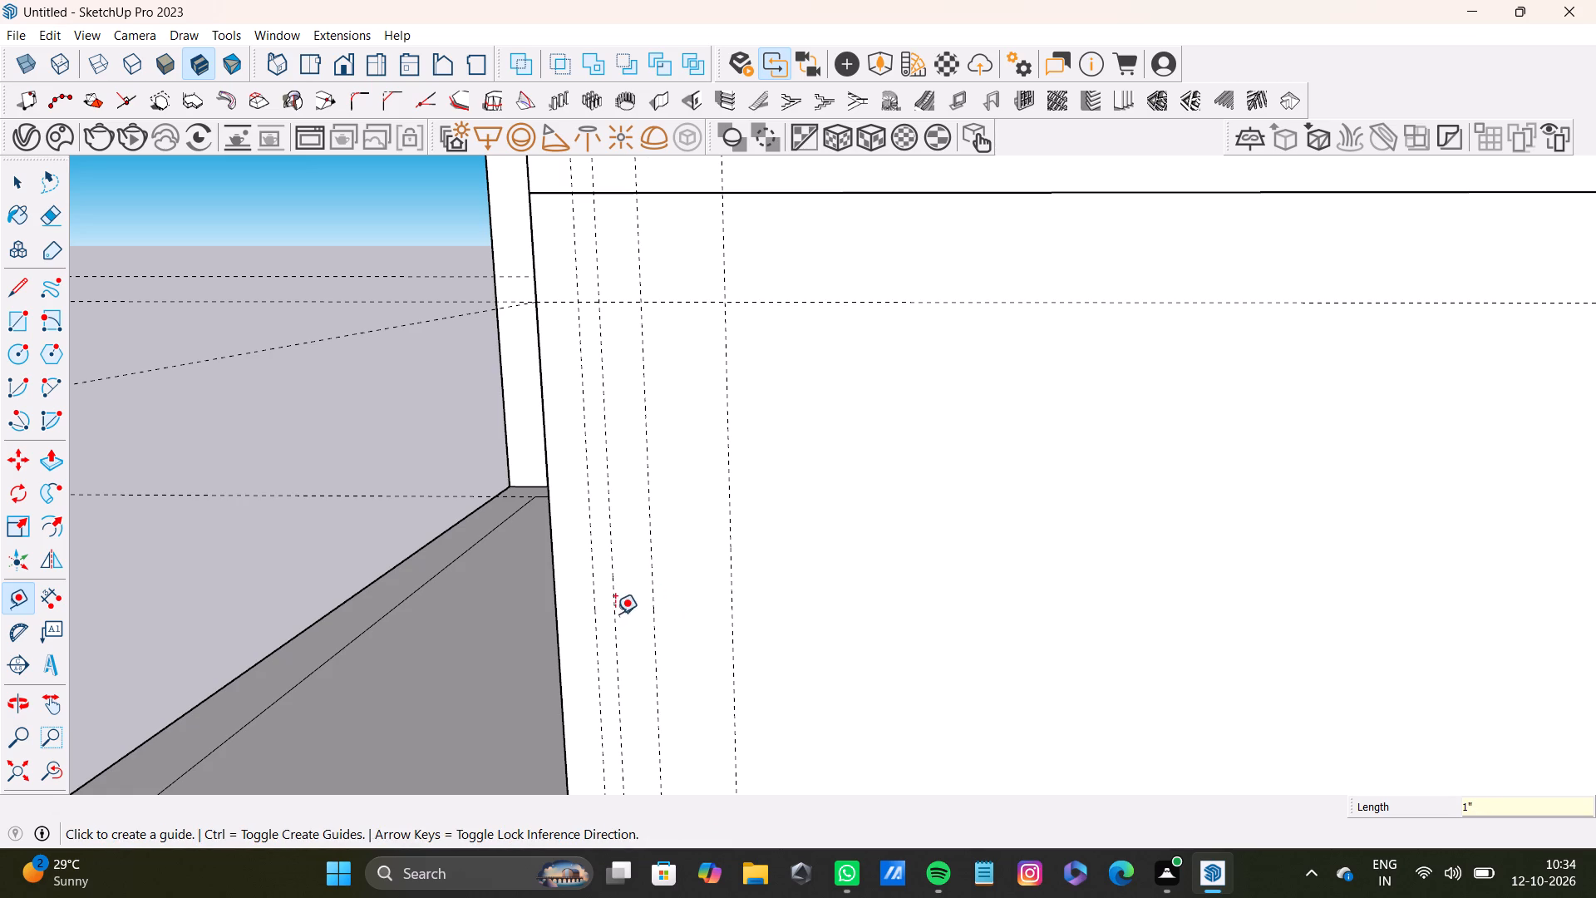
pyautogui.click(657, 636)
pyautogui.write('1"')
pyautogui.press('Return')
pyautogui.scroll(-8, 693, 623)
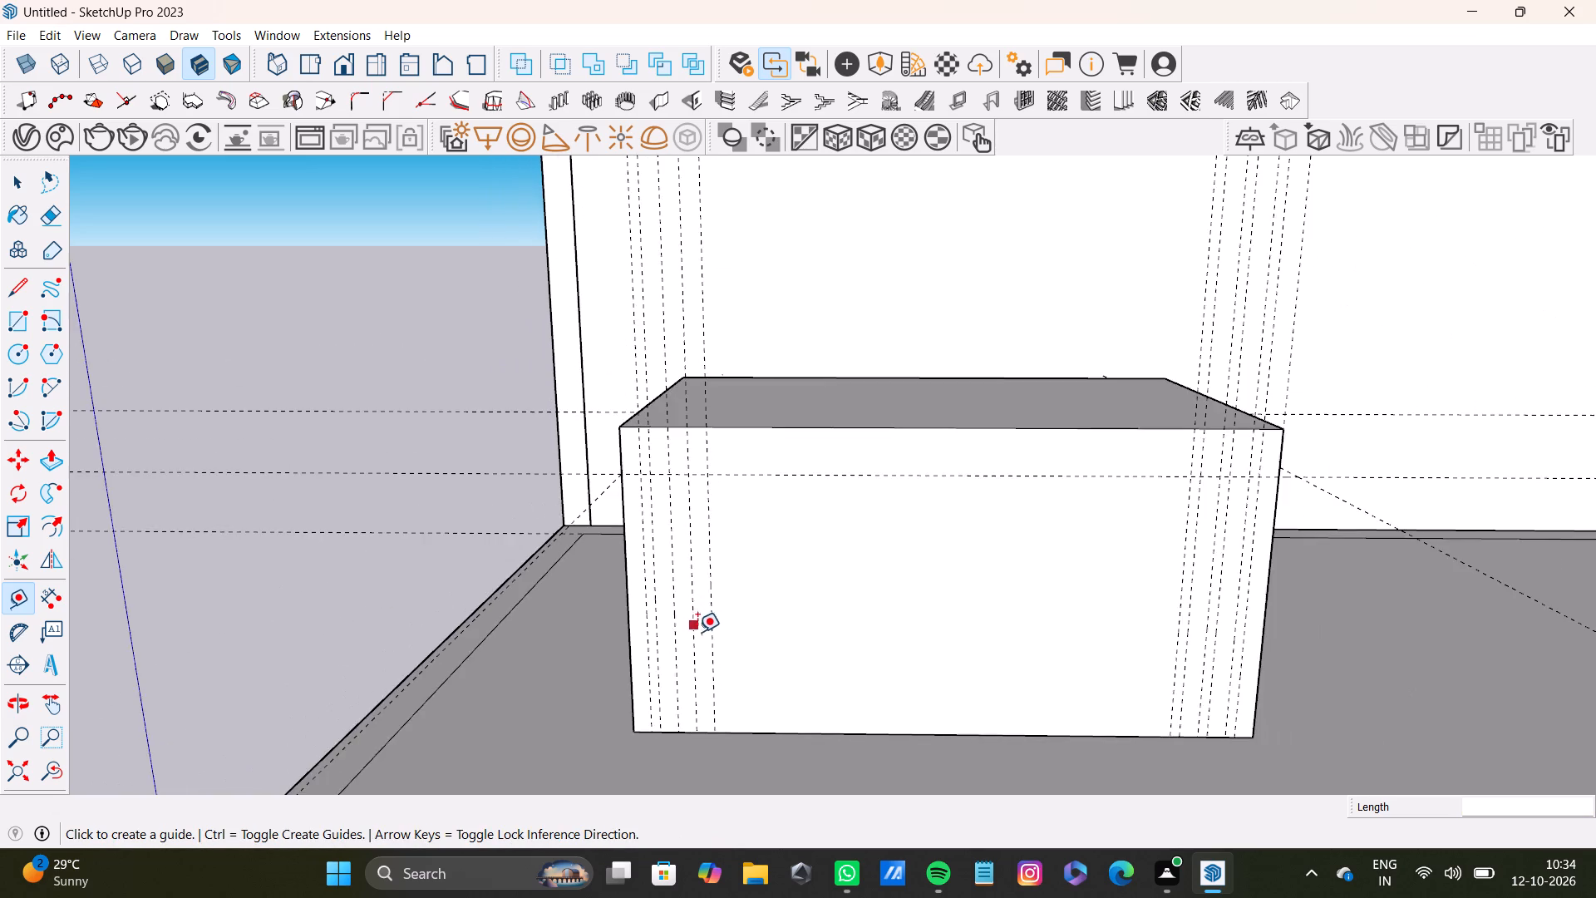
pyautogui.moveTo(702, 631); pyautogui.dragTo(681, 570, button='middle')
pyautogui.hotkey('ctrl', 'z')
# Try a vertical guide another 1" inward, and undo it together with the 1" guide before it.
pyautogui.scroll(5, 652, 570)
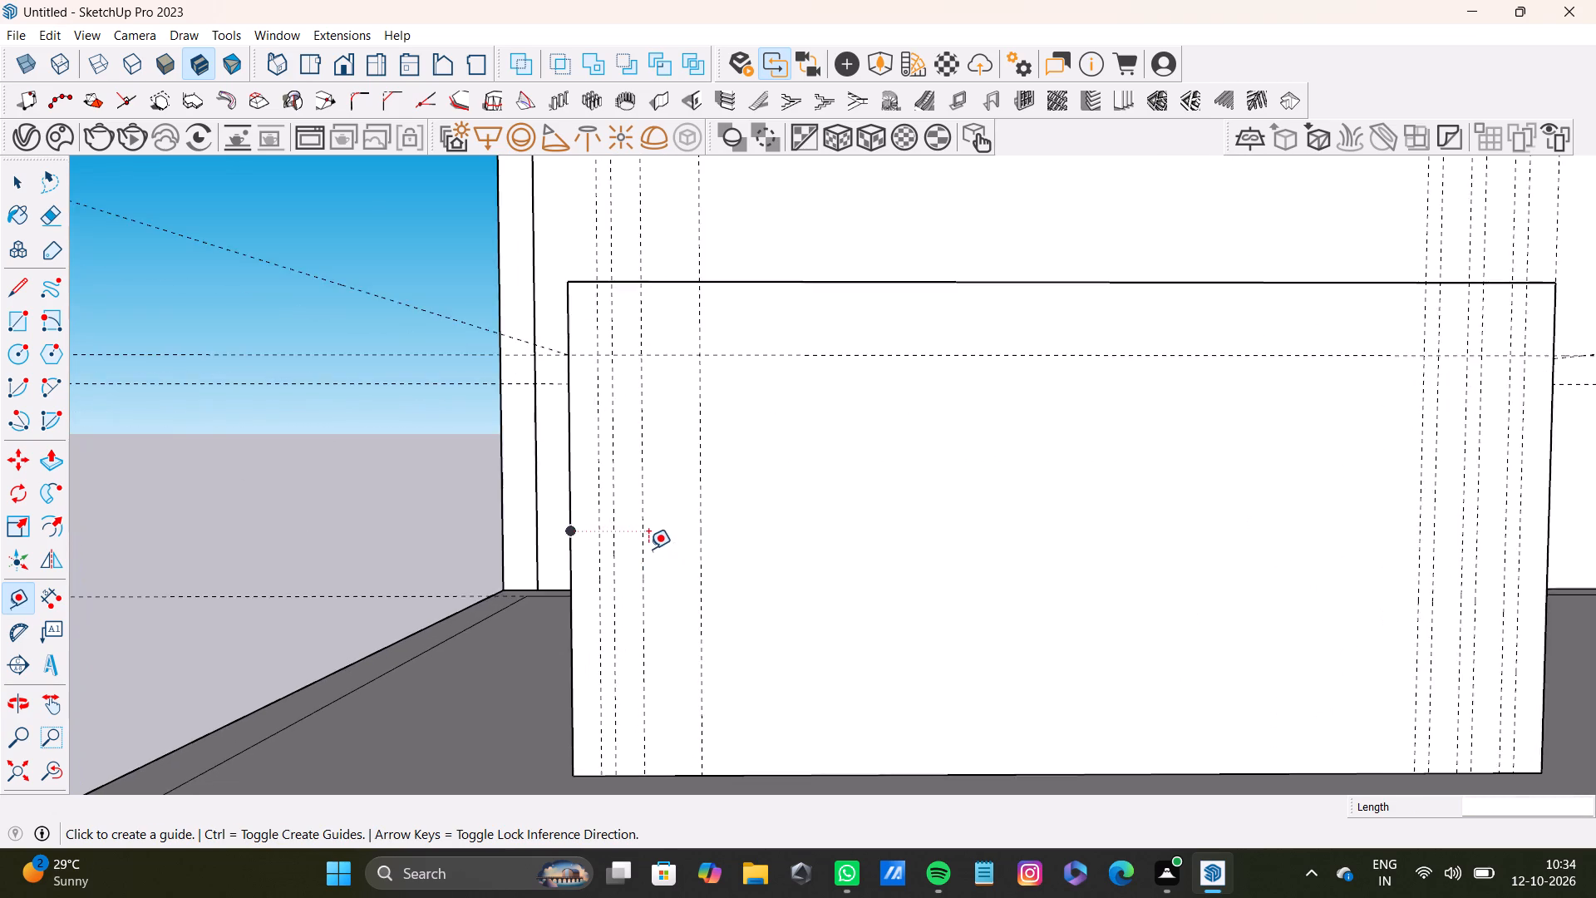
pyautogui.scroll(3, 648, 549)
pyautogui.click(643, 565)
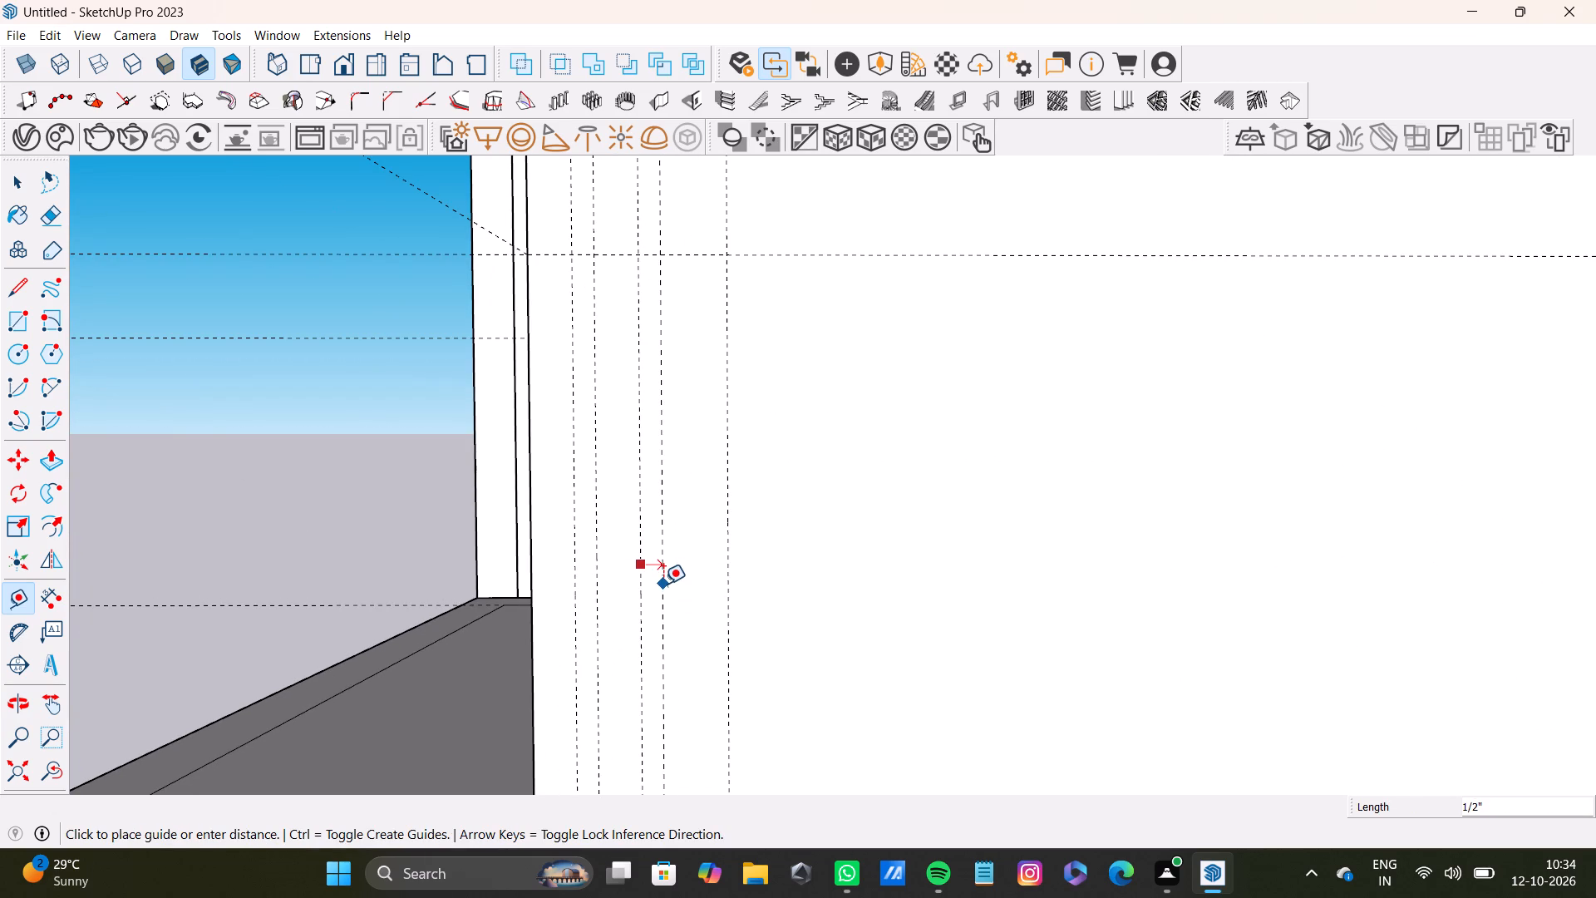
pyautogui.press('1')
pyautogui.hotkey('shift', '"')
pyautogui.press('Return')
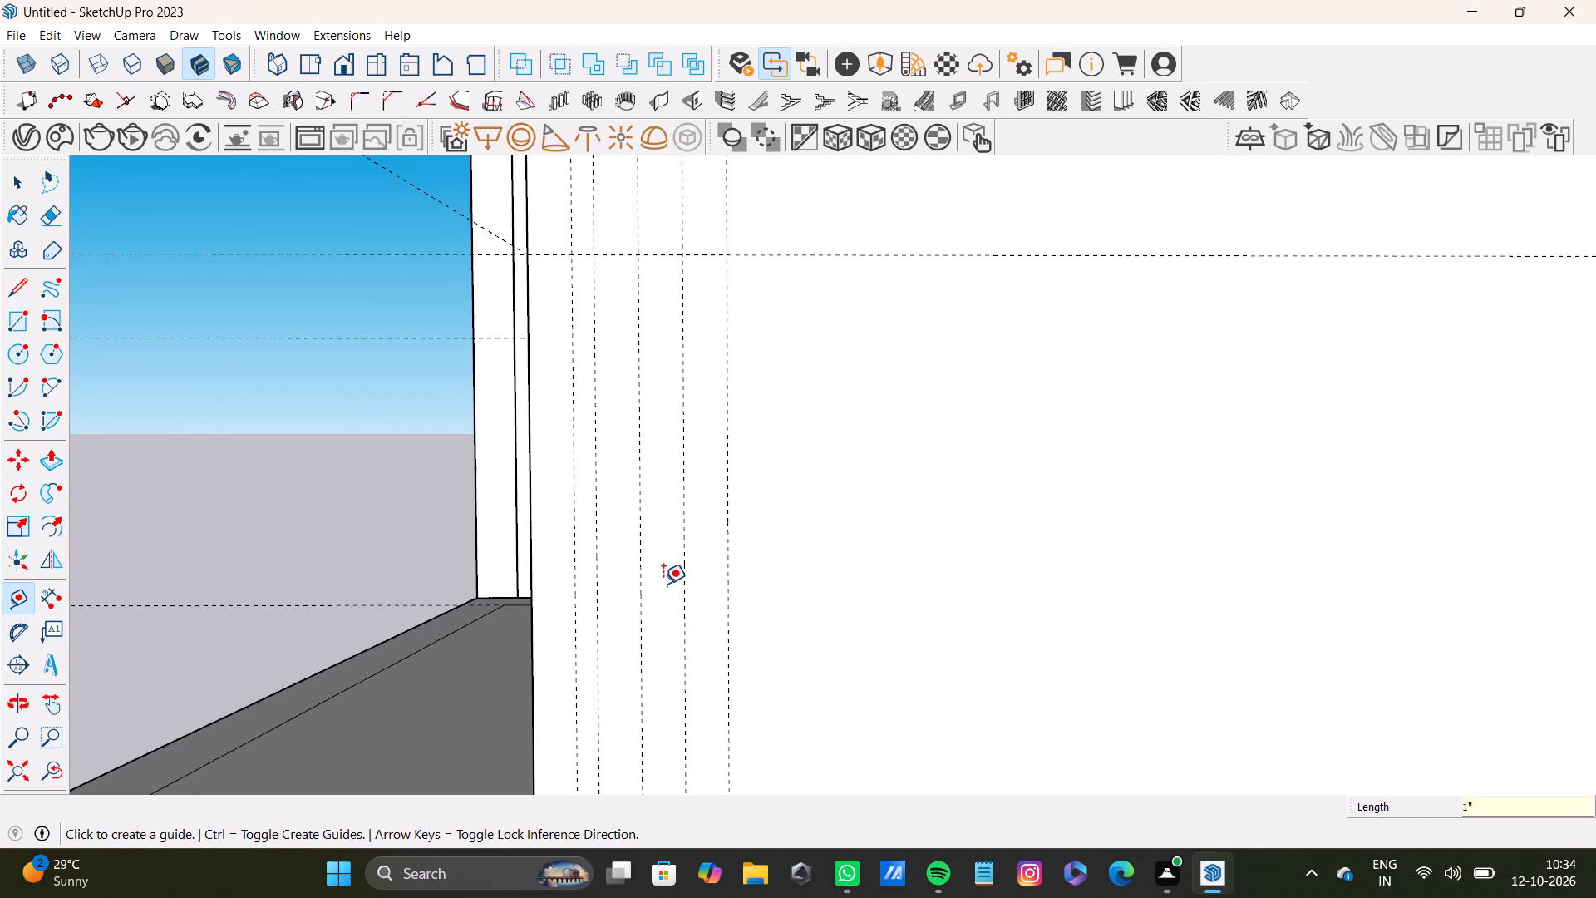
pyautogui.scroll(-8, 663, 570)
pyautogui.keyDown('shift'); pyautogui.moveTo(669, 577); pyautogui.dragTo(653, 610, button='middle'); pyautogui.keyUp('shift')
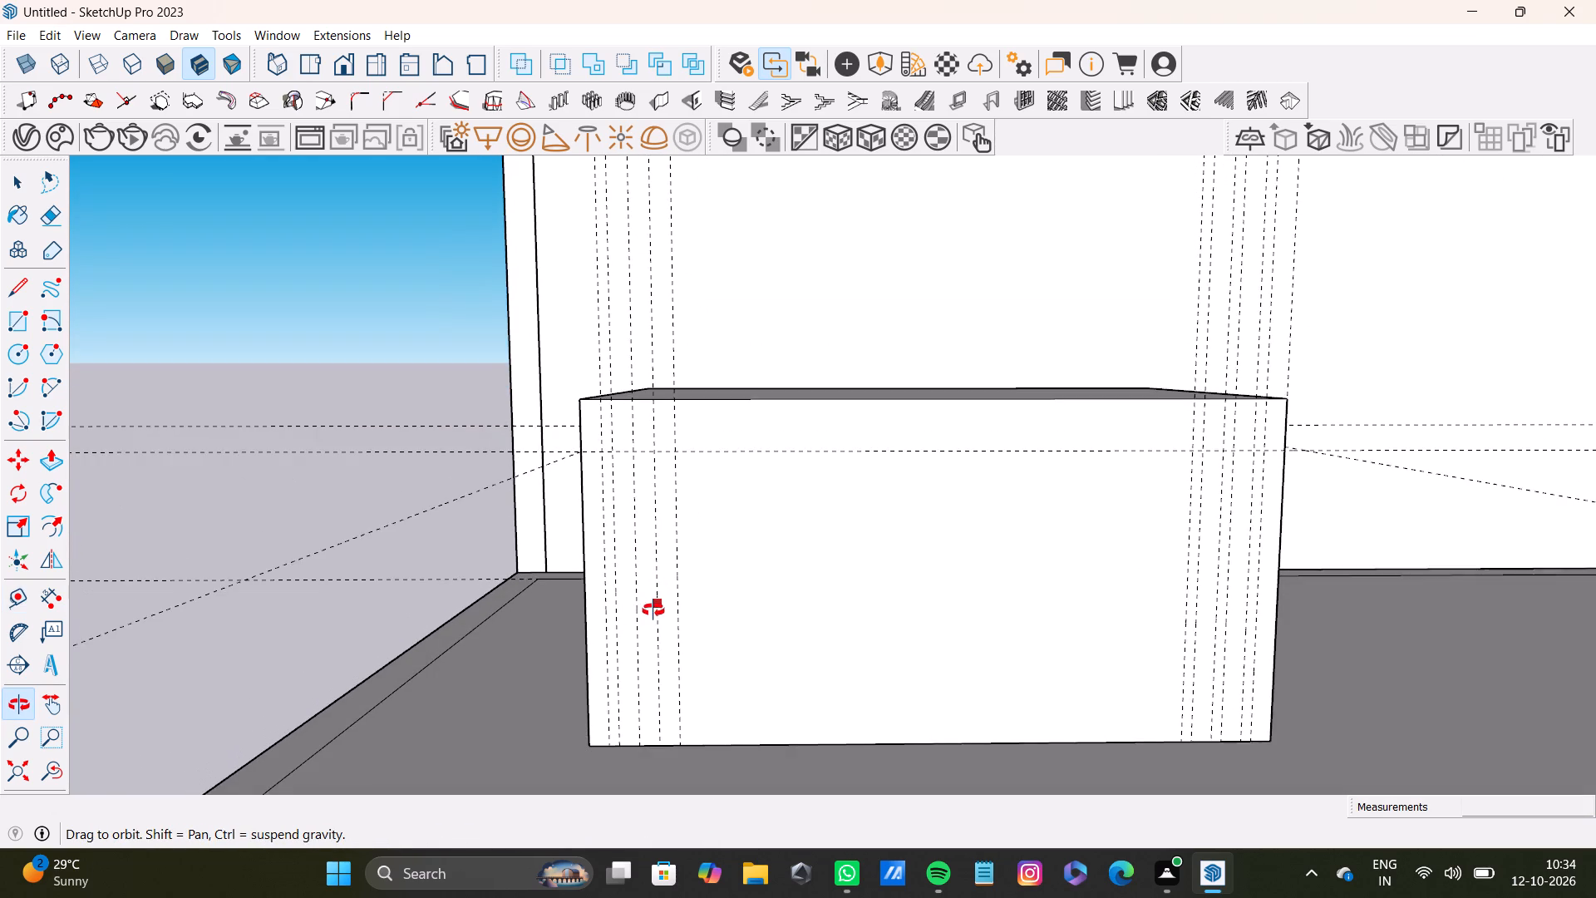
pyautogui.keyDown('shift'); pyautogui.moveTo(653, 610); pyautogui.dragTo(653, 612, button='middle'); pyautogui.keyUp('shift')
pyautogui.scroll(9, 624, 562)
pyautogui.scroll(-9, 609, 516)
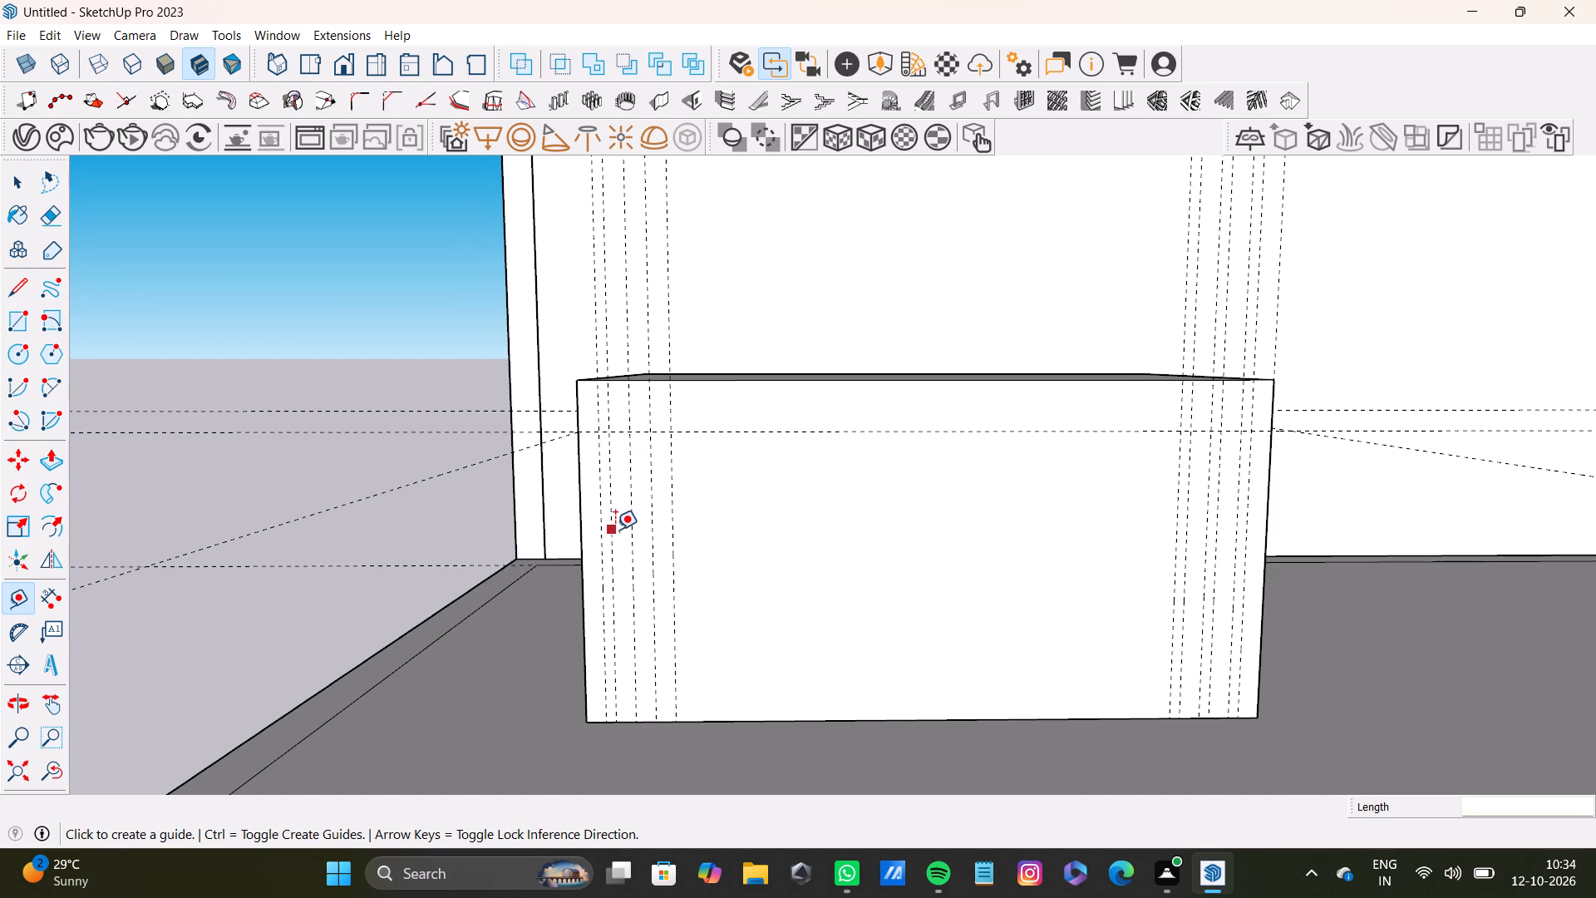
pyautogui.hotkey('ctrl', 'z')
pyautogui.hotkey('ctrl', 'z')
# Continue the vertical guides inward from the second one at successive spacings of 1", 0.5" and 1".
pyautogui.scroll(4, 616, 575)
pyautogui.scroll(3, 616, 491)
pyautogui.scroll(-4, 611, 486)
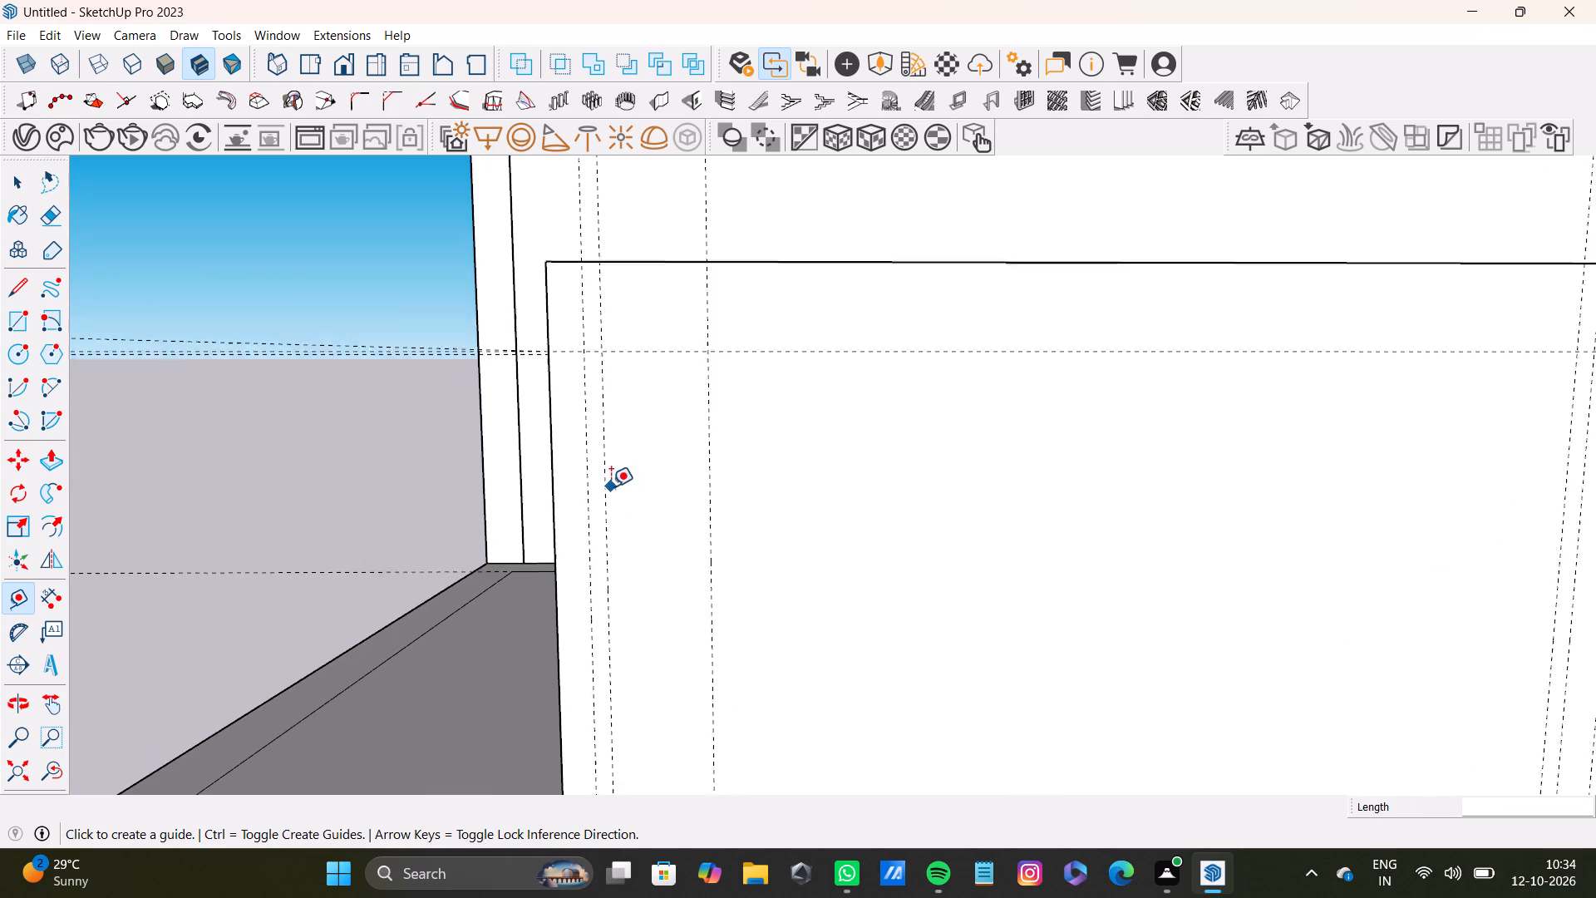
pyautogui.moveTo(601, 497); pyautogui.dragTo(601, 444, button='middle')
pyautogui.scroll(8, 601, 438)
pyautogui.moveTo(610, 452); pyautogui.dragTo(630, 454)
pyautogui.write('1"')
pyautogui.press('Return')
pyautogui.moveTo(678, 507); pyautogui.dragTo(689, 508)
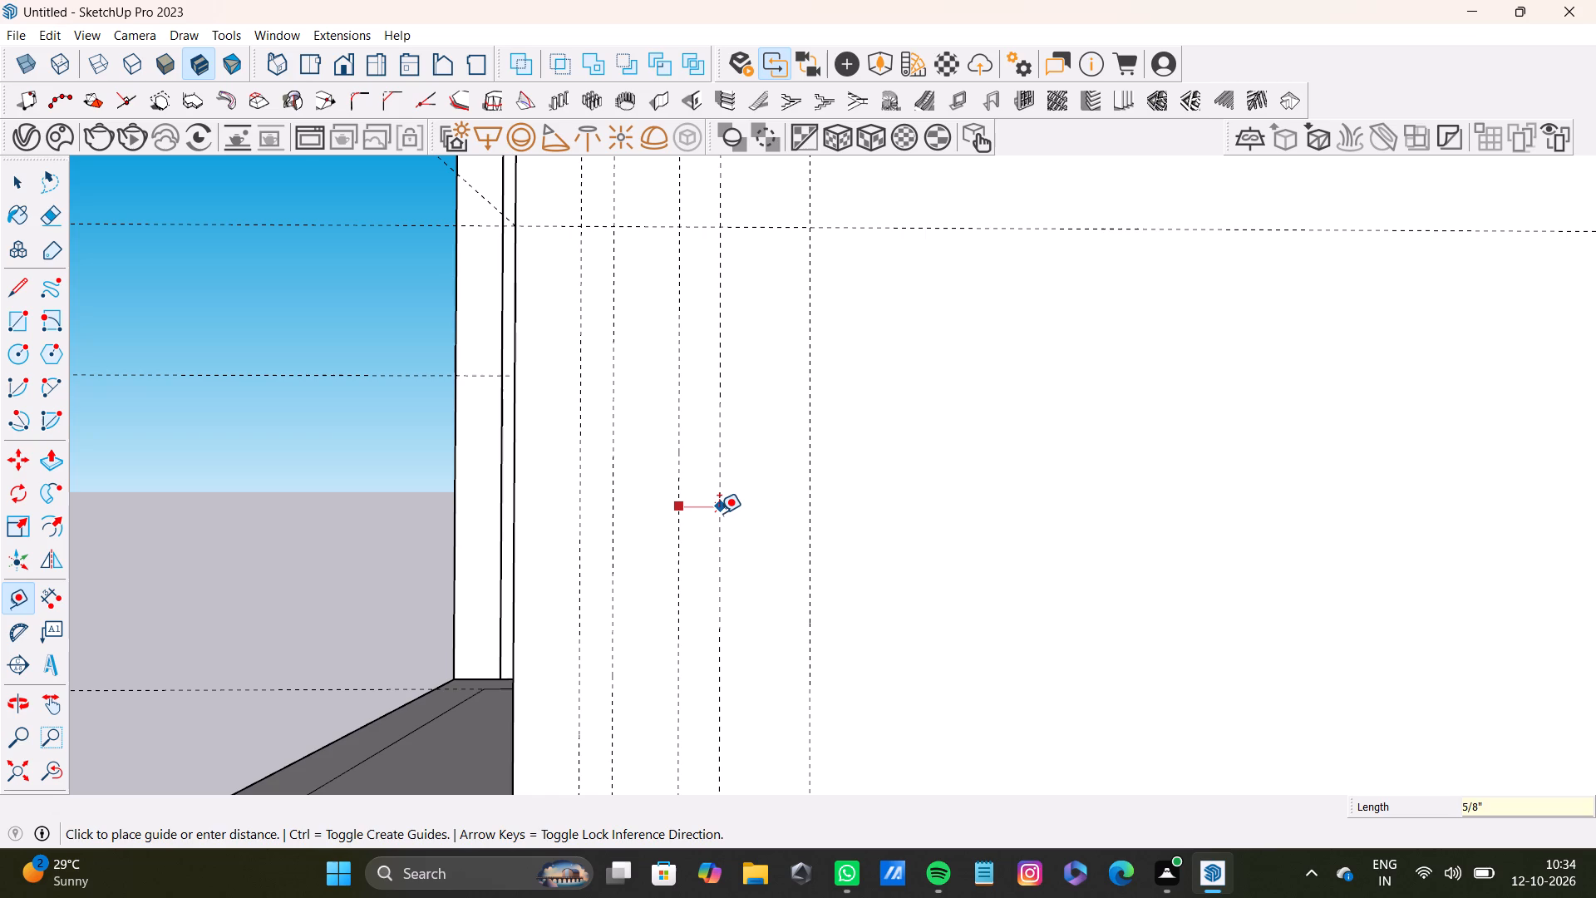
pyautogui.write('0.5"')
pyautogui.press('Return')
pyautogui.moveTo(710, 548); pyautogui.dragTo(722, 553)
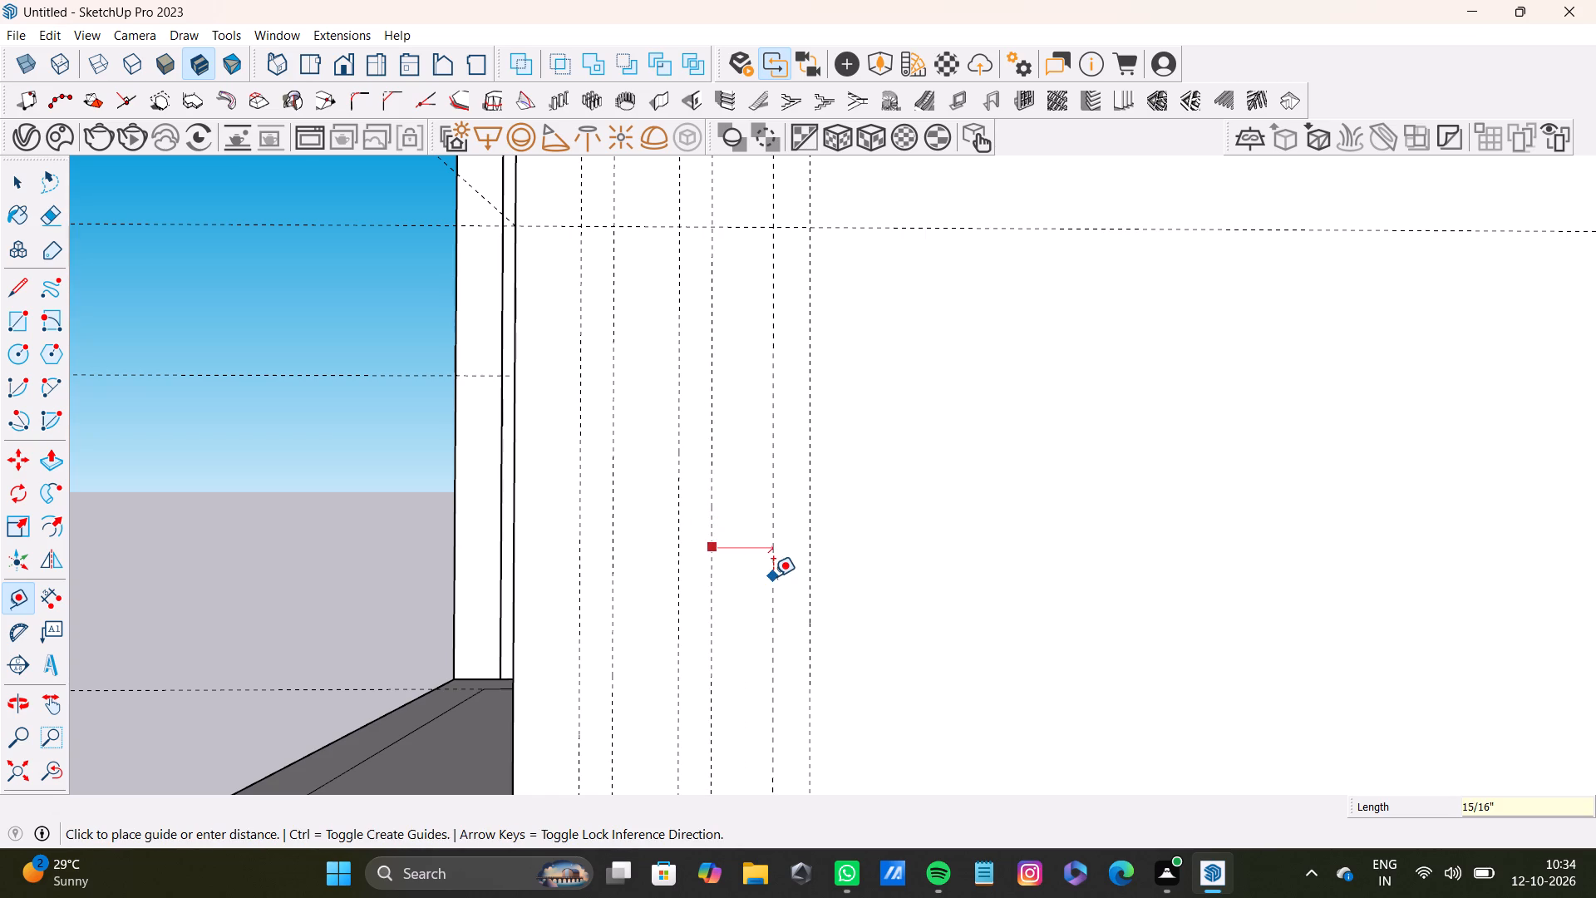
pyautogui.write('1"')
pyautogui.press('Return')
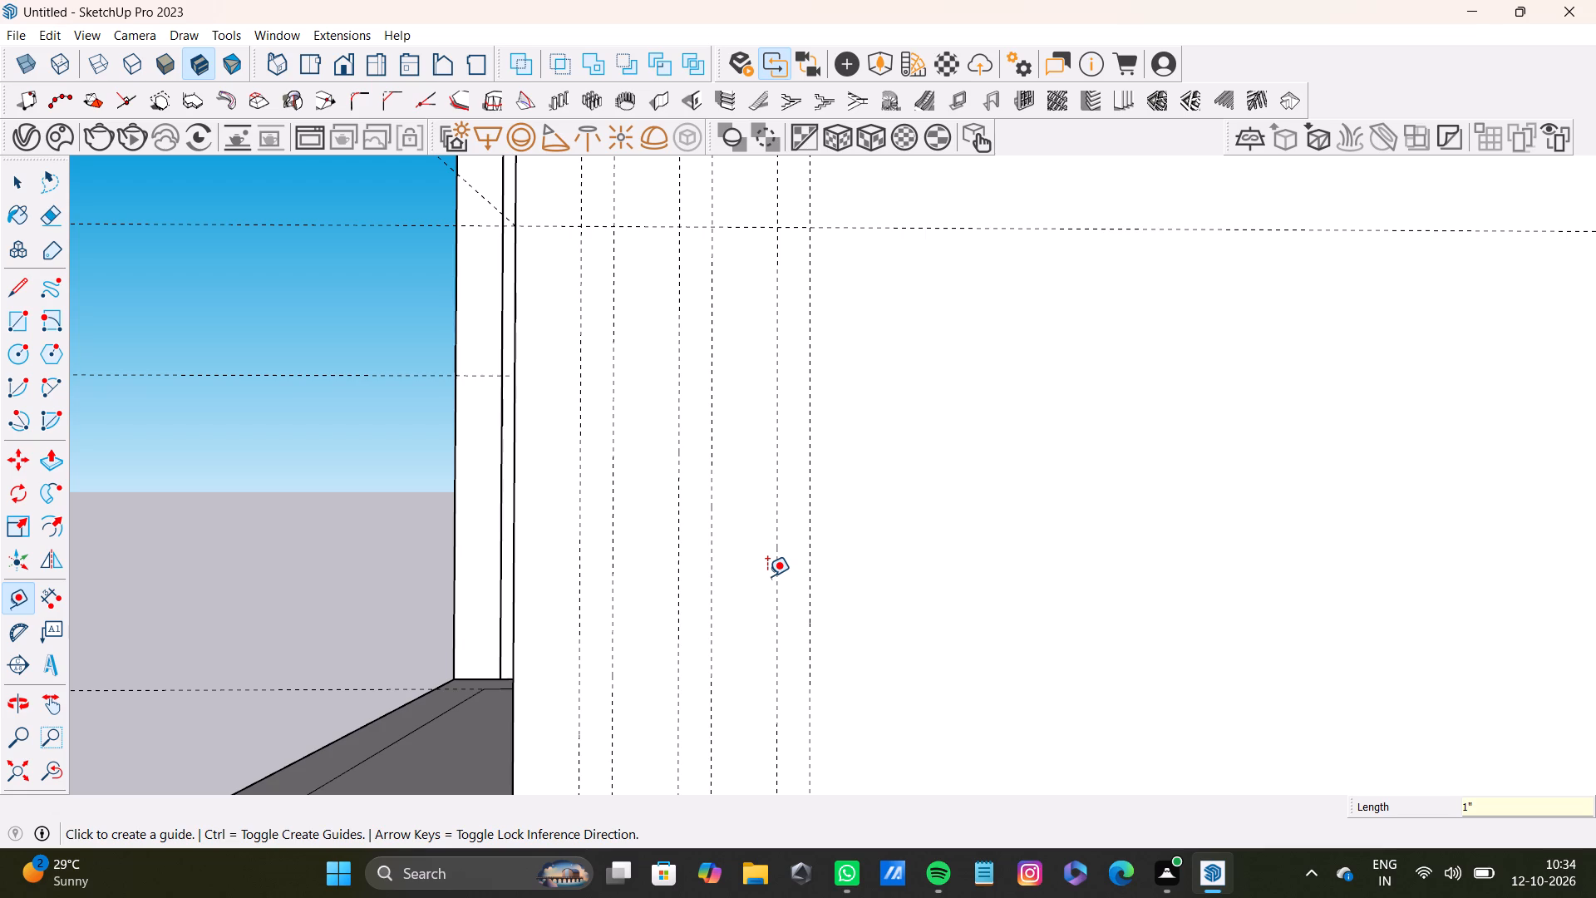
# Add a guide across the box's top face, parallel to its side edge, meeting the first vertical guide at the front edge.
pyautogui.scroll(-2, 682, 484)
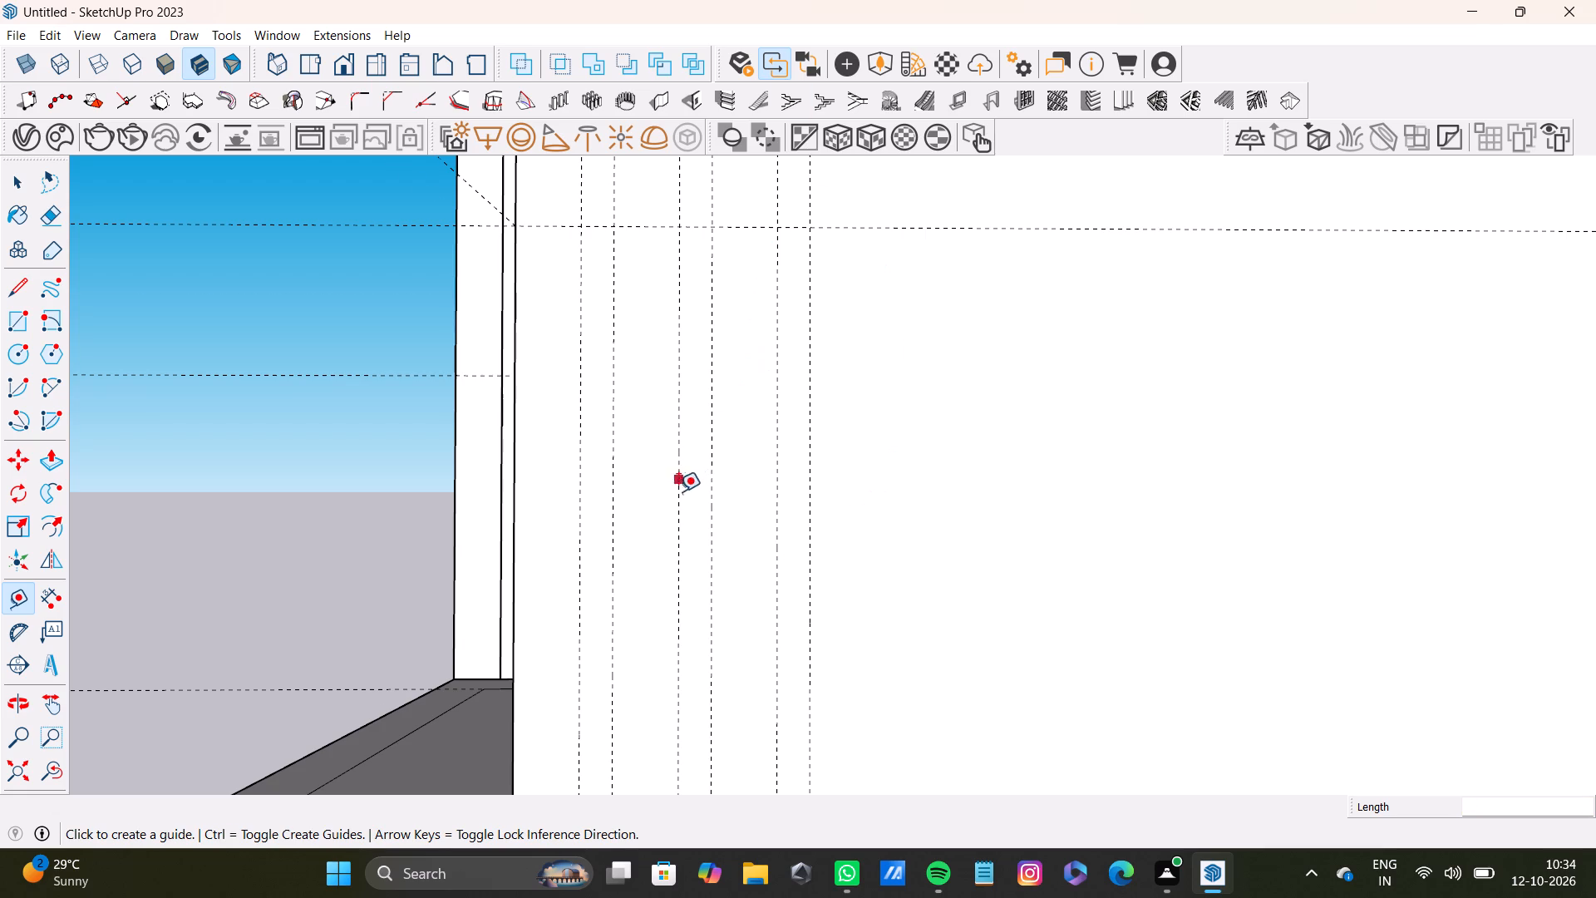
pyautogui.scroll(-12, 678, 491)
pyautogui.moveTo(674, 423); pyautogui.dragTo(618, 665, button='middle')
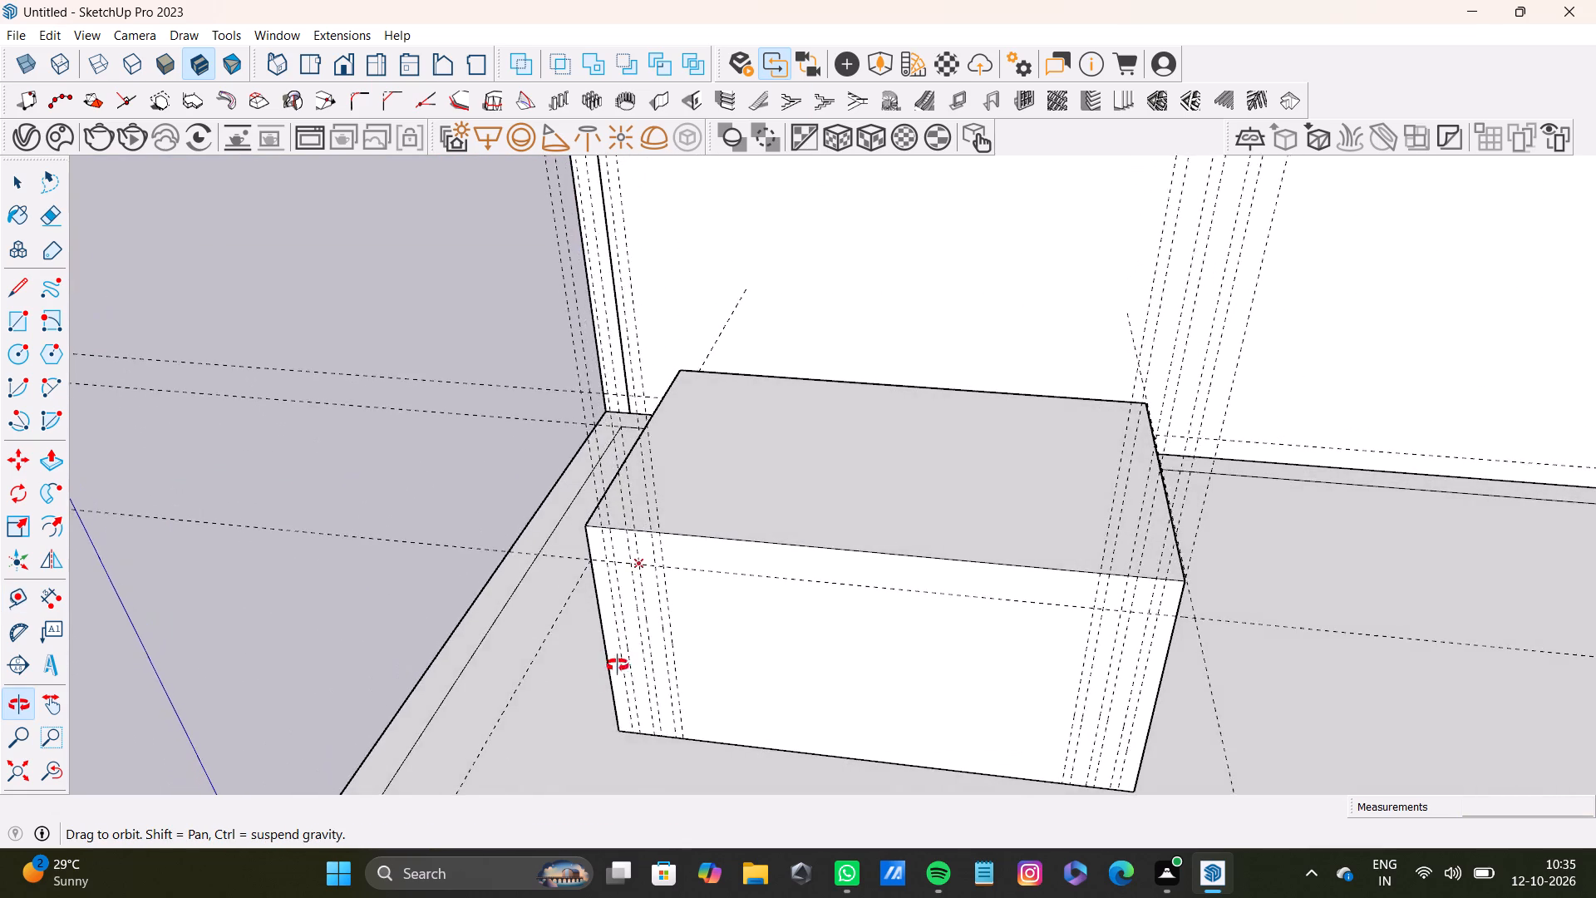
pyautogui.moveTo(618, 665); pyautogui.dragTo(634, 694, button='middle')
pyautogui.scroll(9, 595, 634)
pyautogui.moveTo(623, 588); pyautogui.dragTo(693, 647, button='middle')
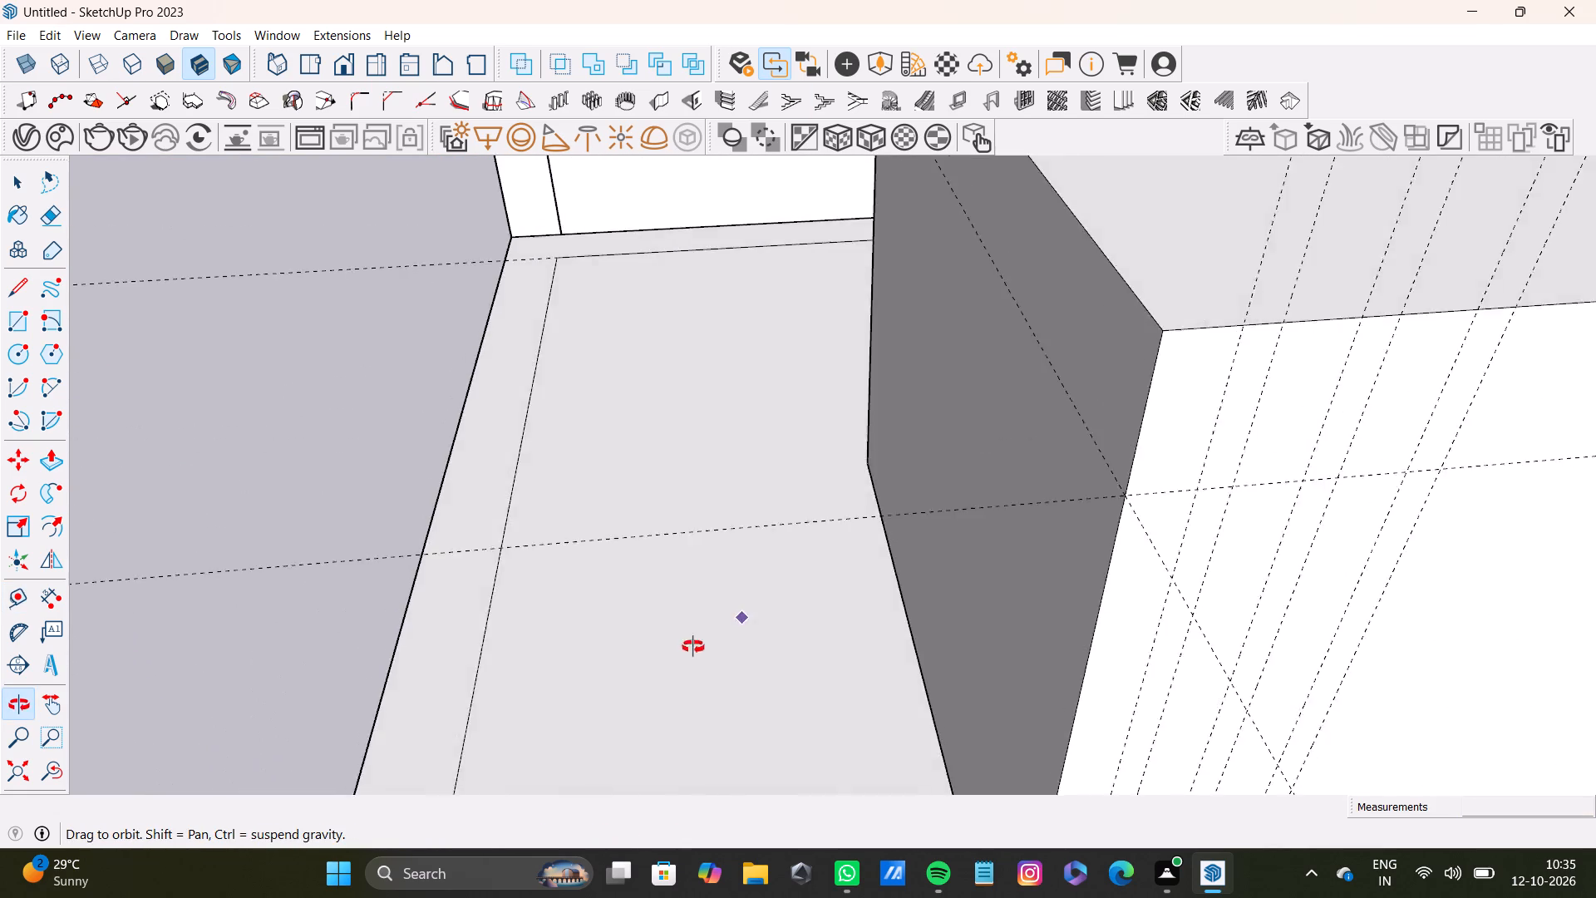
pyautogui.moveTo(693, 647); pyautogui.dragTo(686, 657, button='middle')
pyautogui.scroll(-4, 681, 645)
pyautogui.keyDown('shift'); pyautogui.moveTo(808, 624); pyautogui.dragTo(654, 501, button='middle'); pyautogui.keyUp('shift')
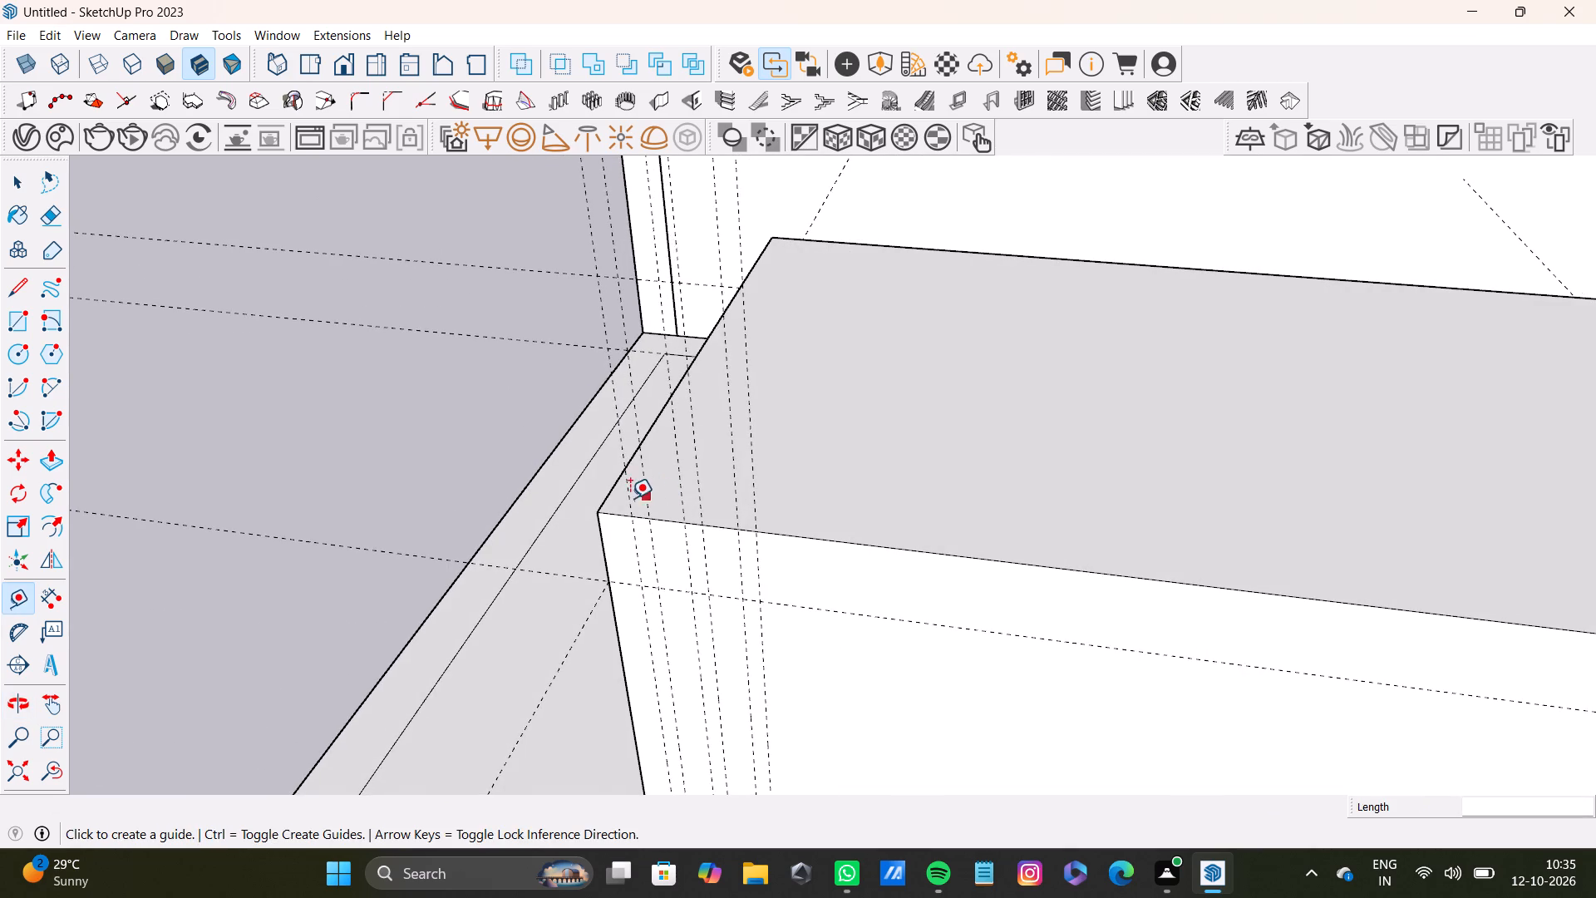
pyautogui.moveTo(630, 498); pyautogui.dragTo(684, 444, button='middle')
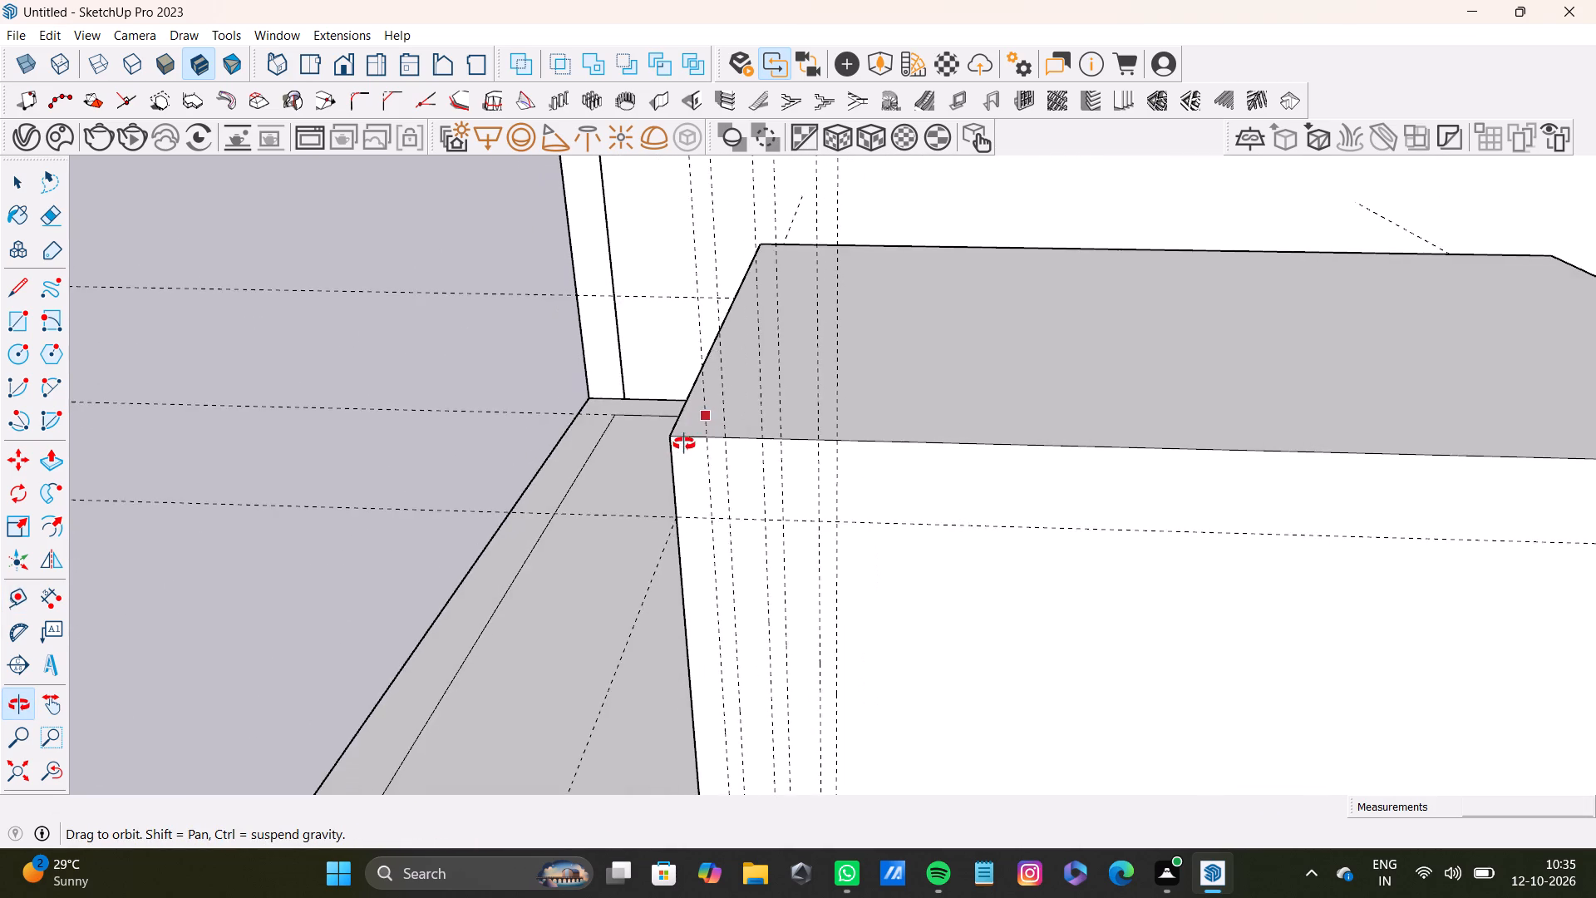
pyautogui.moveTo(684, 444); pyautogui.dragTo(694, 505, button='middle')
pyautogui.scroll(8, 699, 496)
pyautogui.click(684, 511)
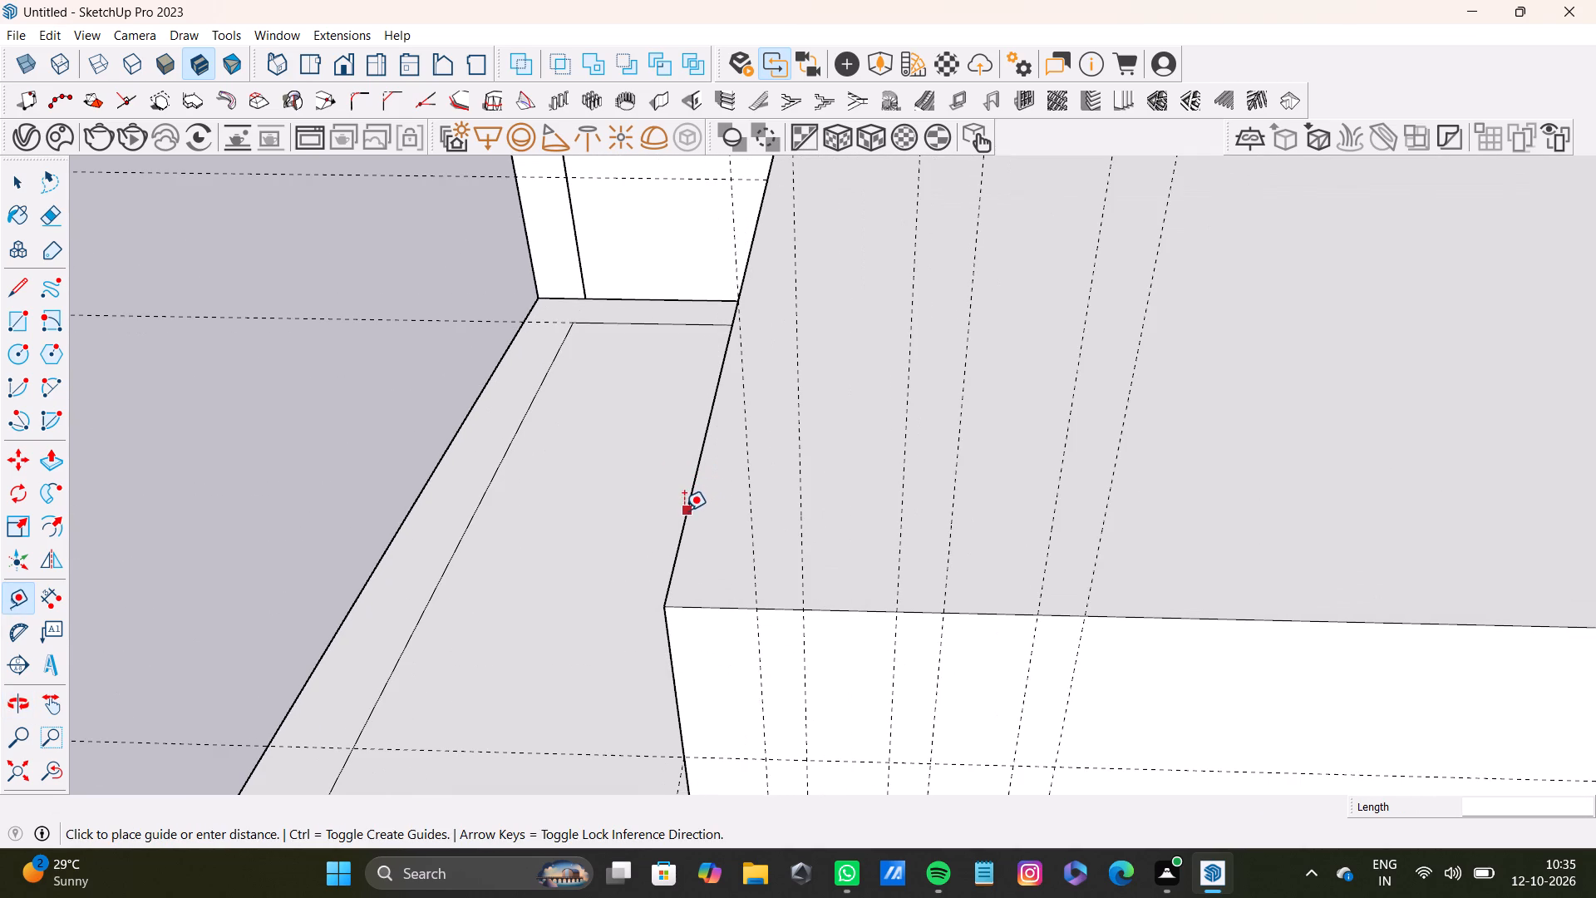
pyautogui.scroll(1, 750, 617)
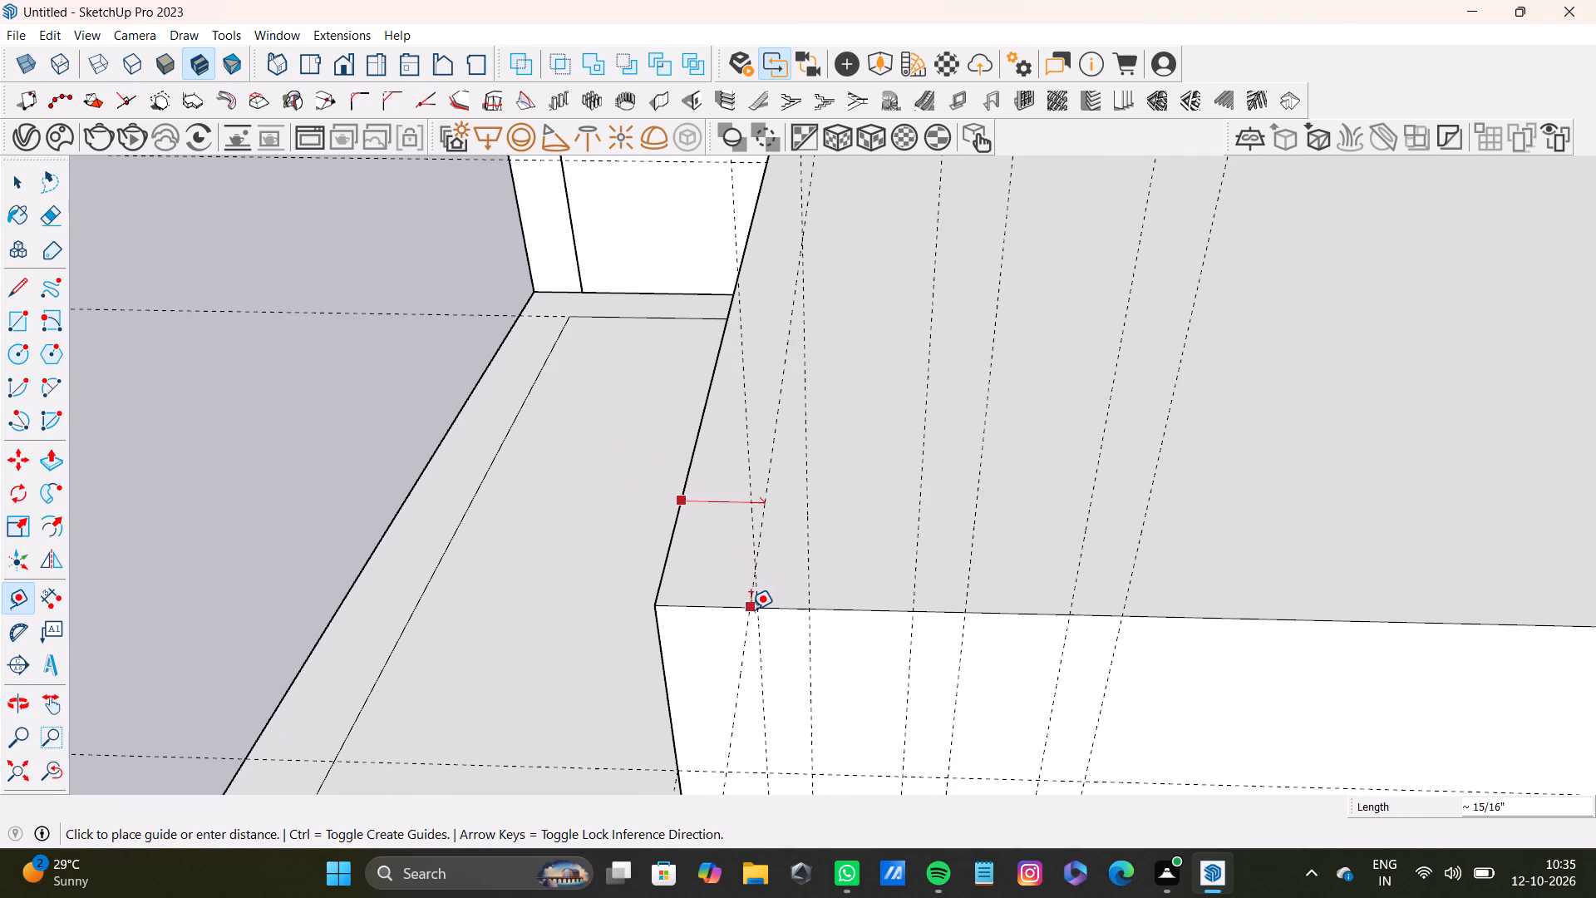
pyautogui.scroll(9, 756, 603)
pyautogui.moveTo(753, 604); pyautogui.dragTo(727, 447, button='middle')
pyautogui.scroll(4, 727, 469)
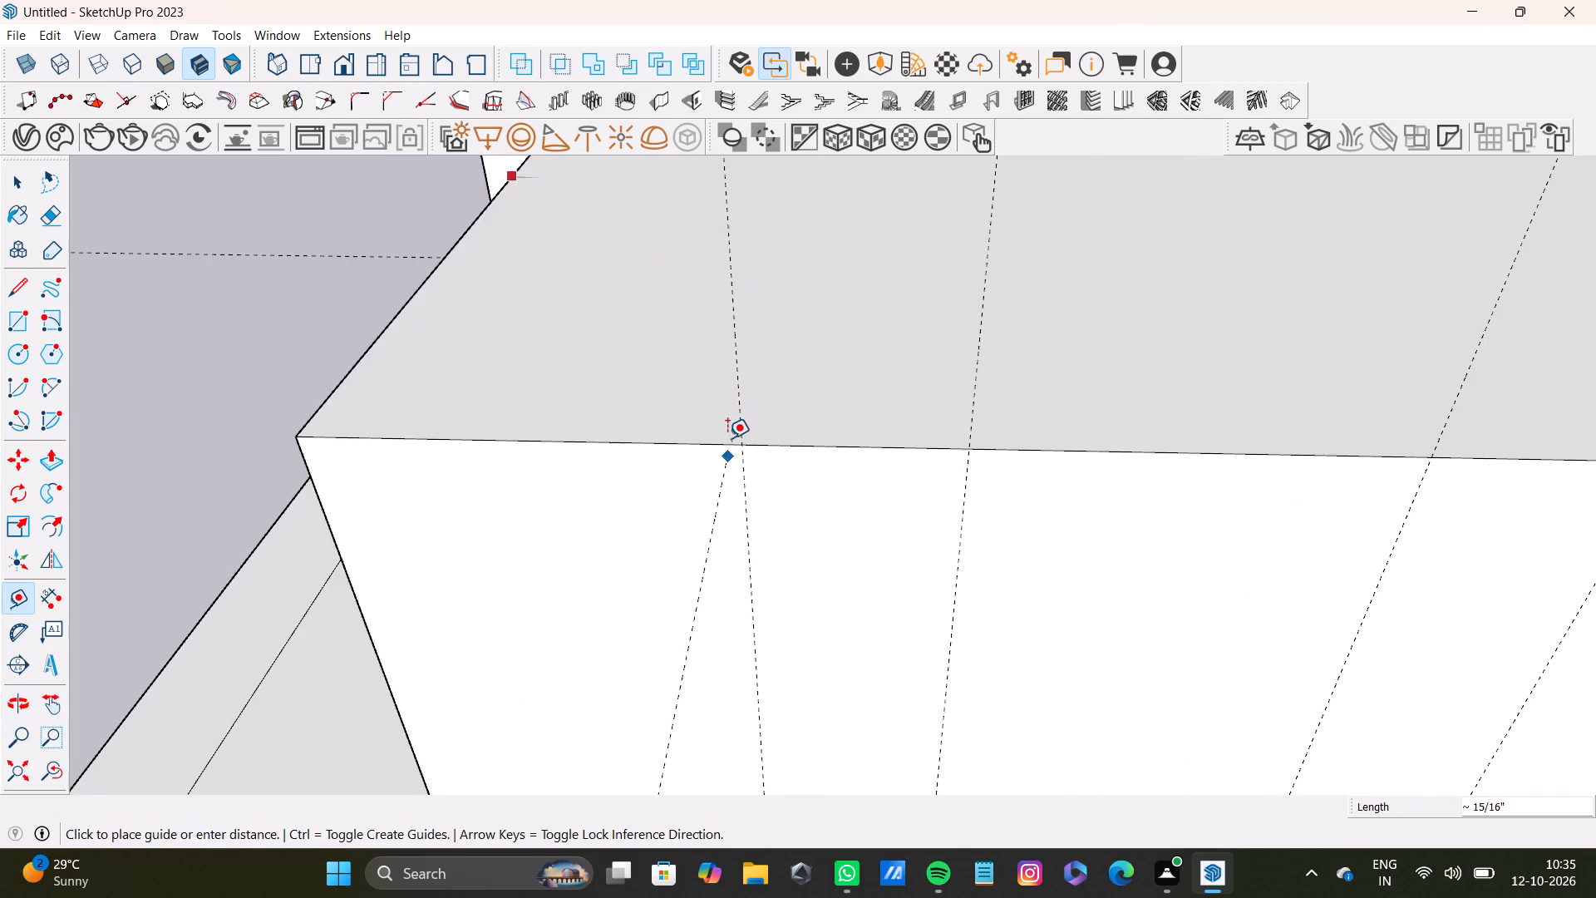
pyautogui.scroll(4, 727, 438)
pyautogui.click(746, 445)
# Add a second guide across the top face, about 1/2" from the first, meeting the second vertical guide at the front edge.
pyautogui.scroll(-4, 746, 437)
pyautogui.keyDown('shift'); pyautogui.moveTo(755, 426); pyautogui.dragTo(722, 563, button='middle'); pyautogui.keyUp('shift')
pyautogui.scroll(4, 727, 504)
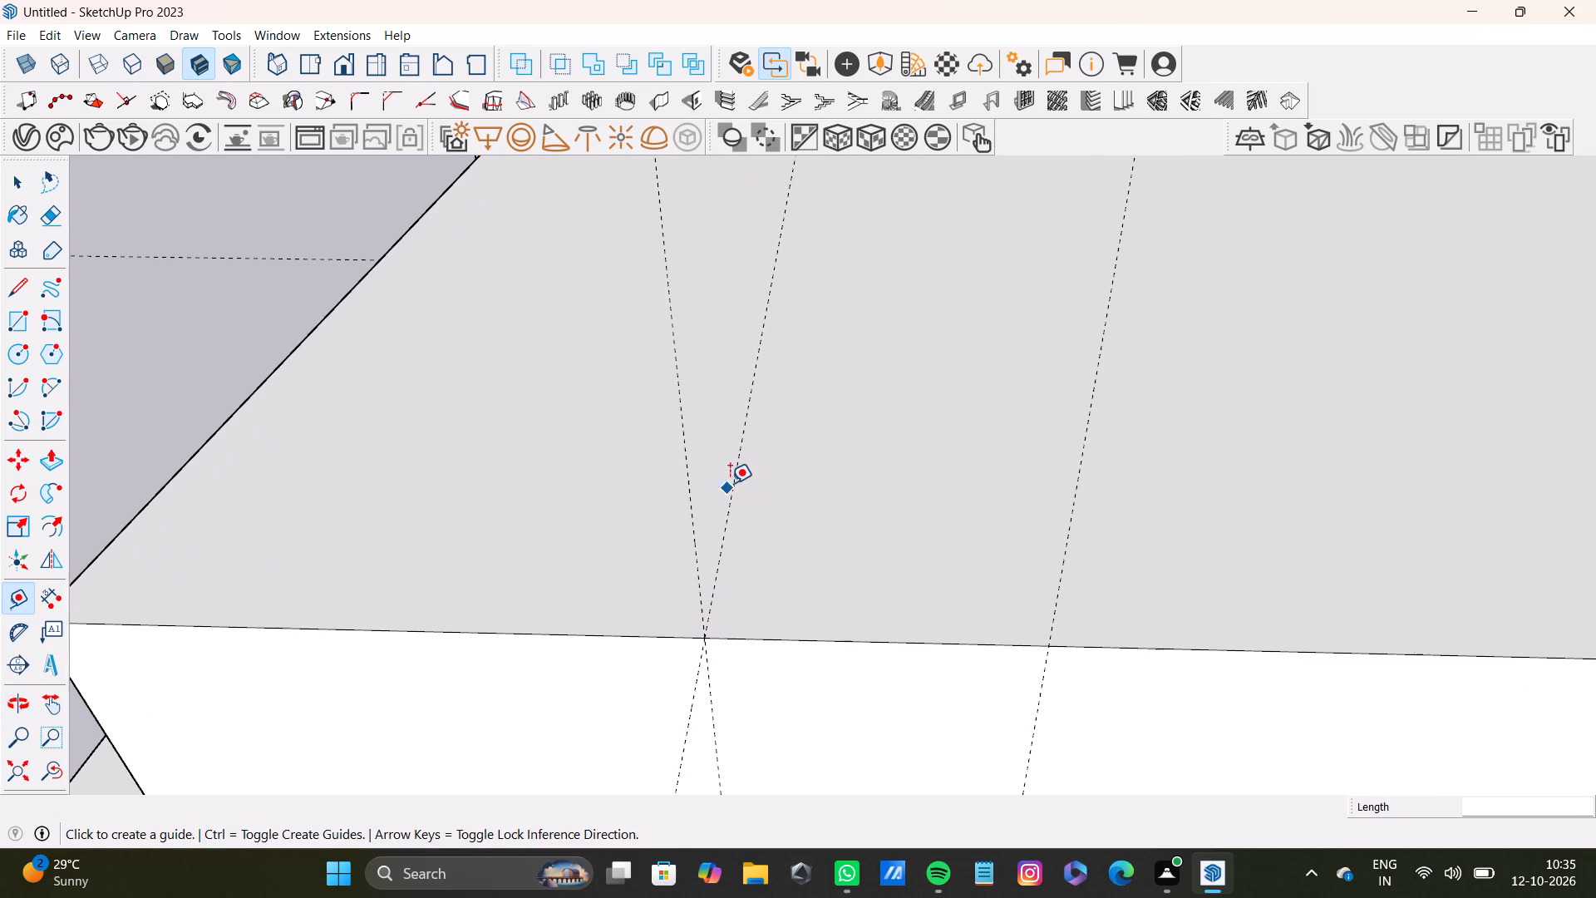
pyautogui.moveTo(730, 483); pyautogui.dragTo(766, 484)
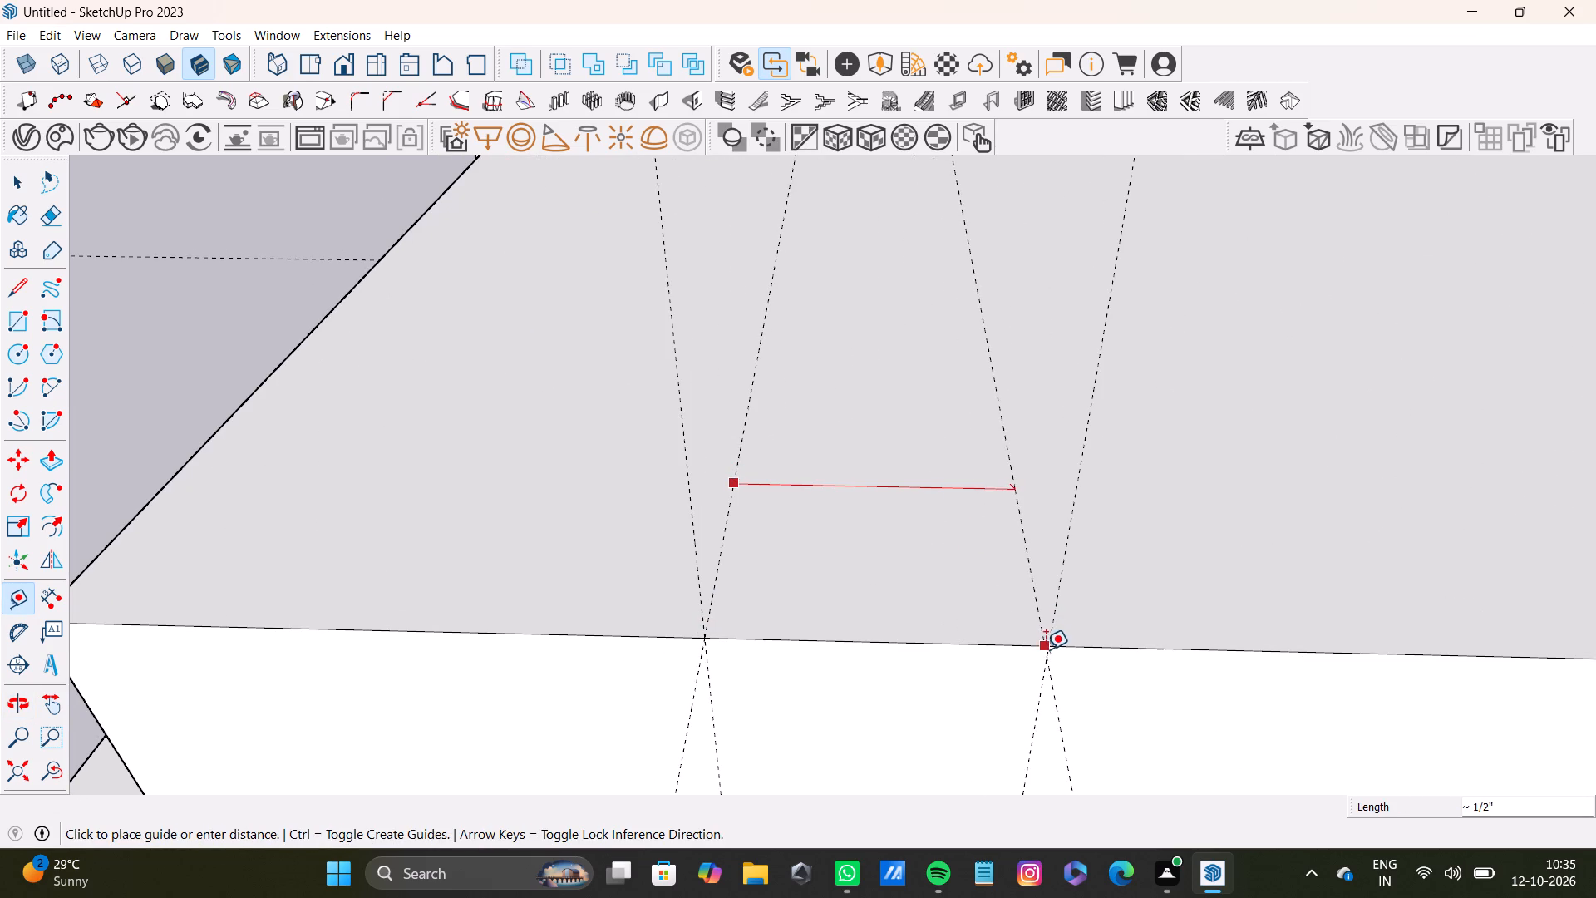
pyautogui.click(1044, 644)
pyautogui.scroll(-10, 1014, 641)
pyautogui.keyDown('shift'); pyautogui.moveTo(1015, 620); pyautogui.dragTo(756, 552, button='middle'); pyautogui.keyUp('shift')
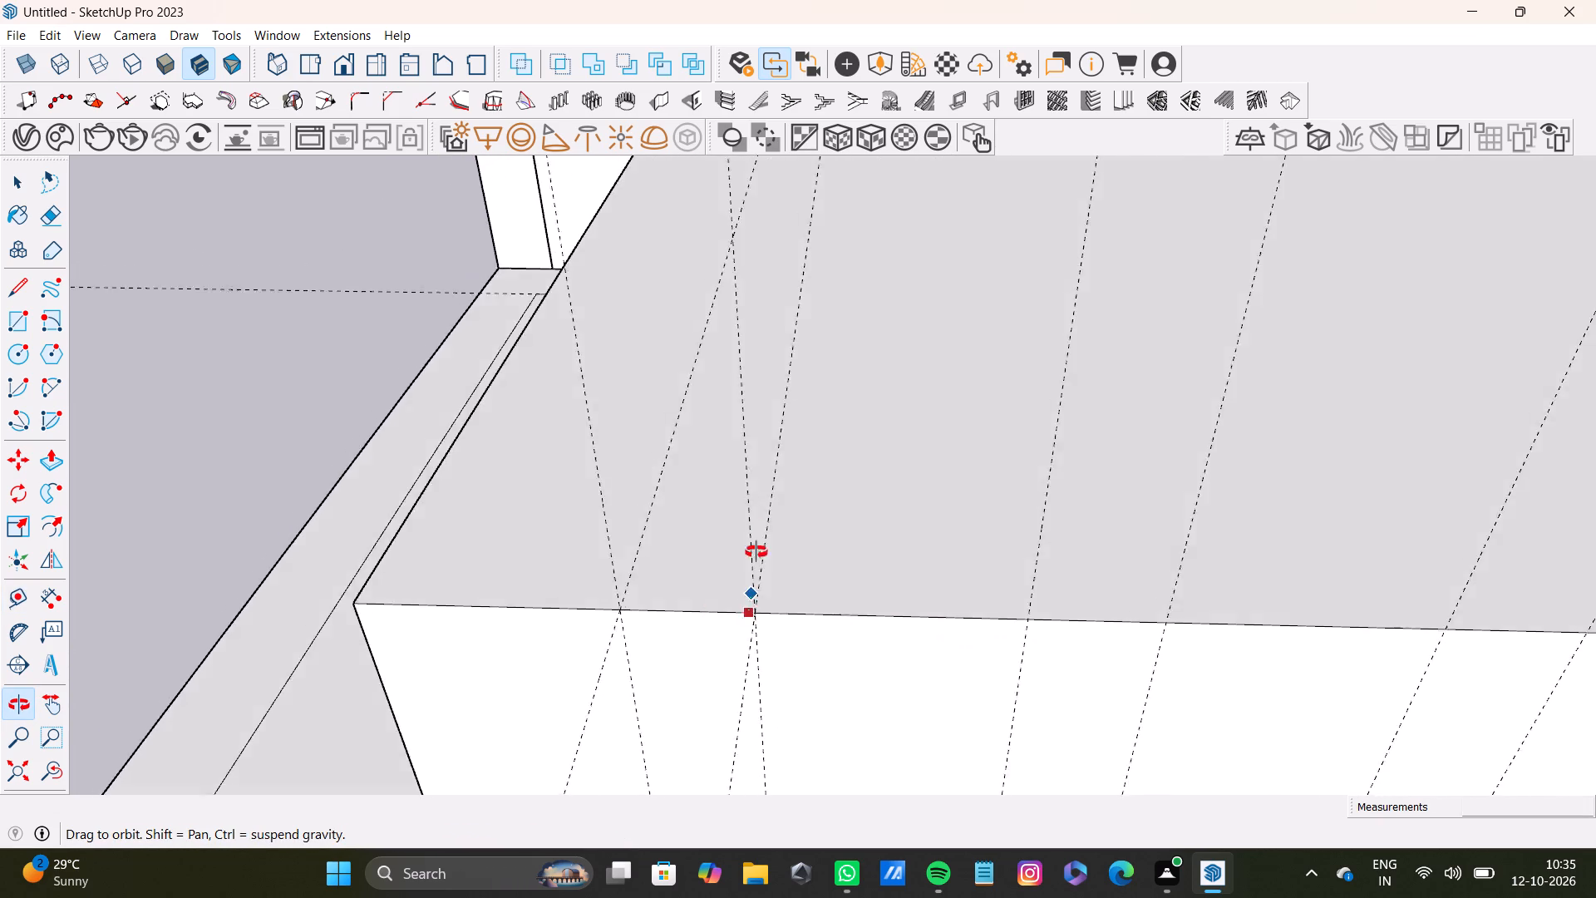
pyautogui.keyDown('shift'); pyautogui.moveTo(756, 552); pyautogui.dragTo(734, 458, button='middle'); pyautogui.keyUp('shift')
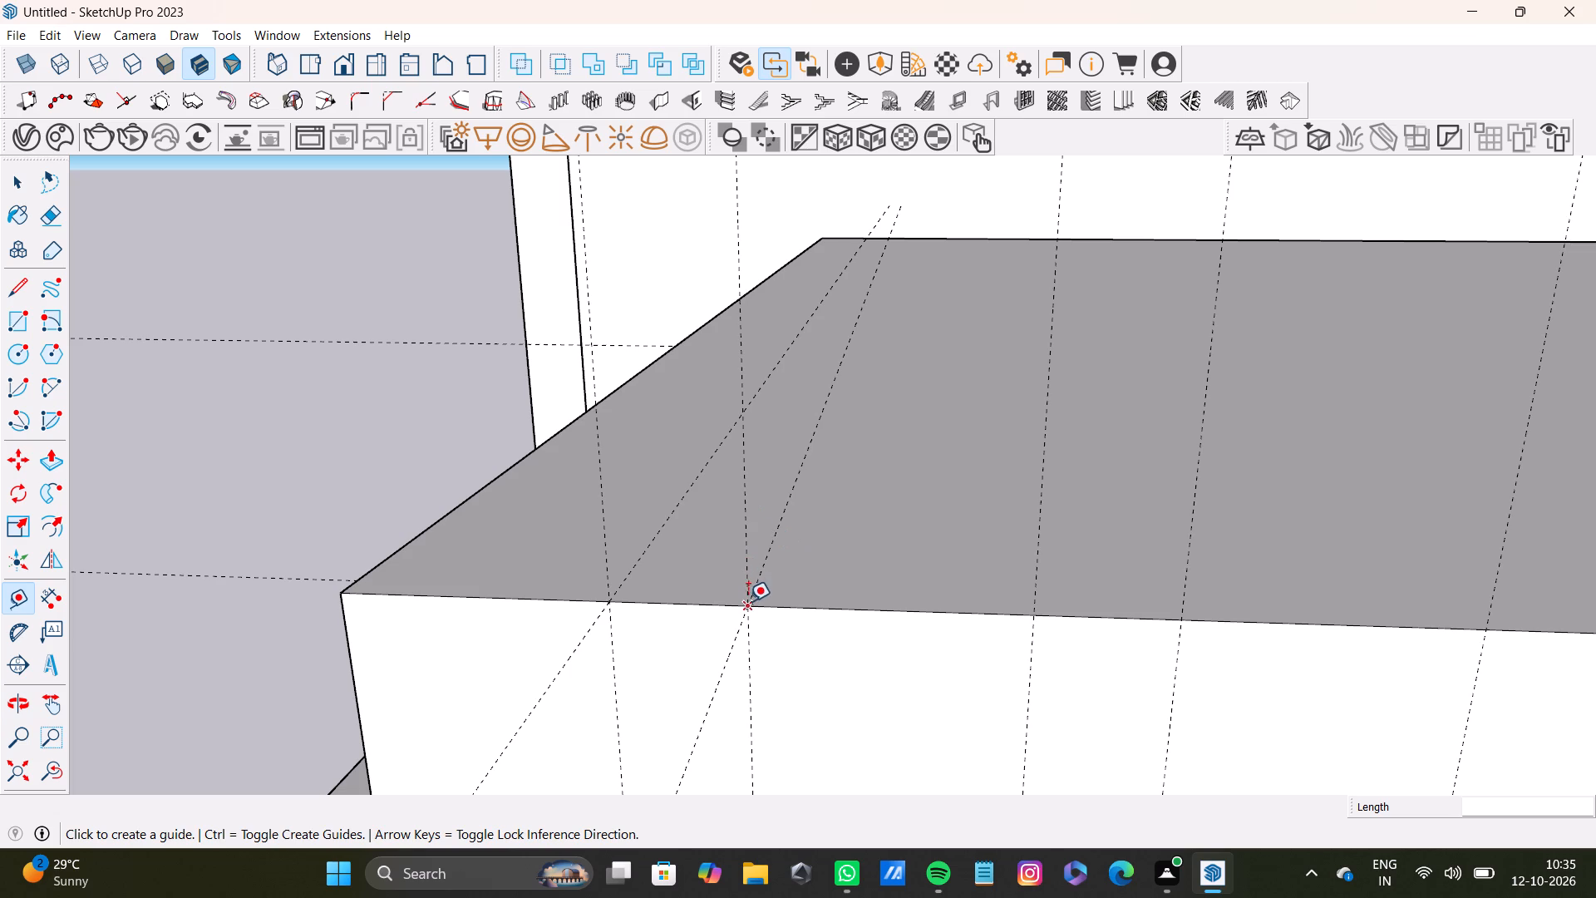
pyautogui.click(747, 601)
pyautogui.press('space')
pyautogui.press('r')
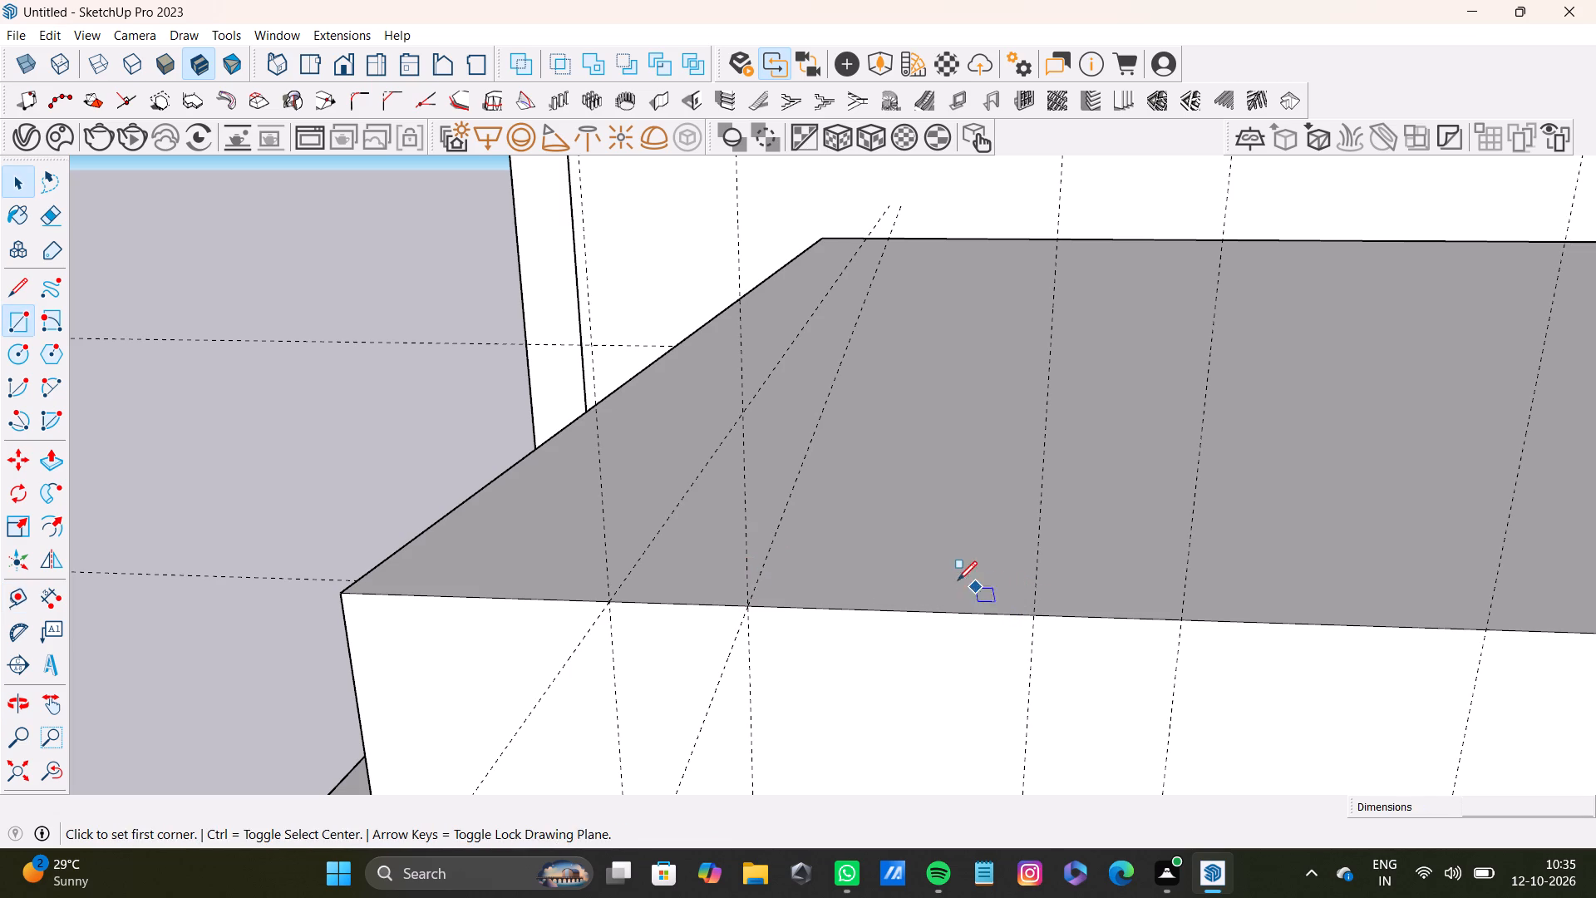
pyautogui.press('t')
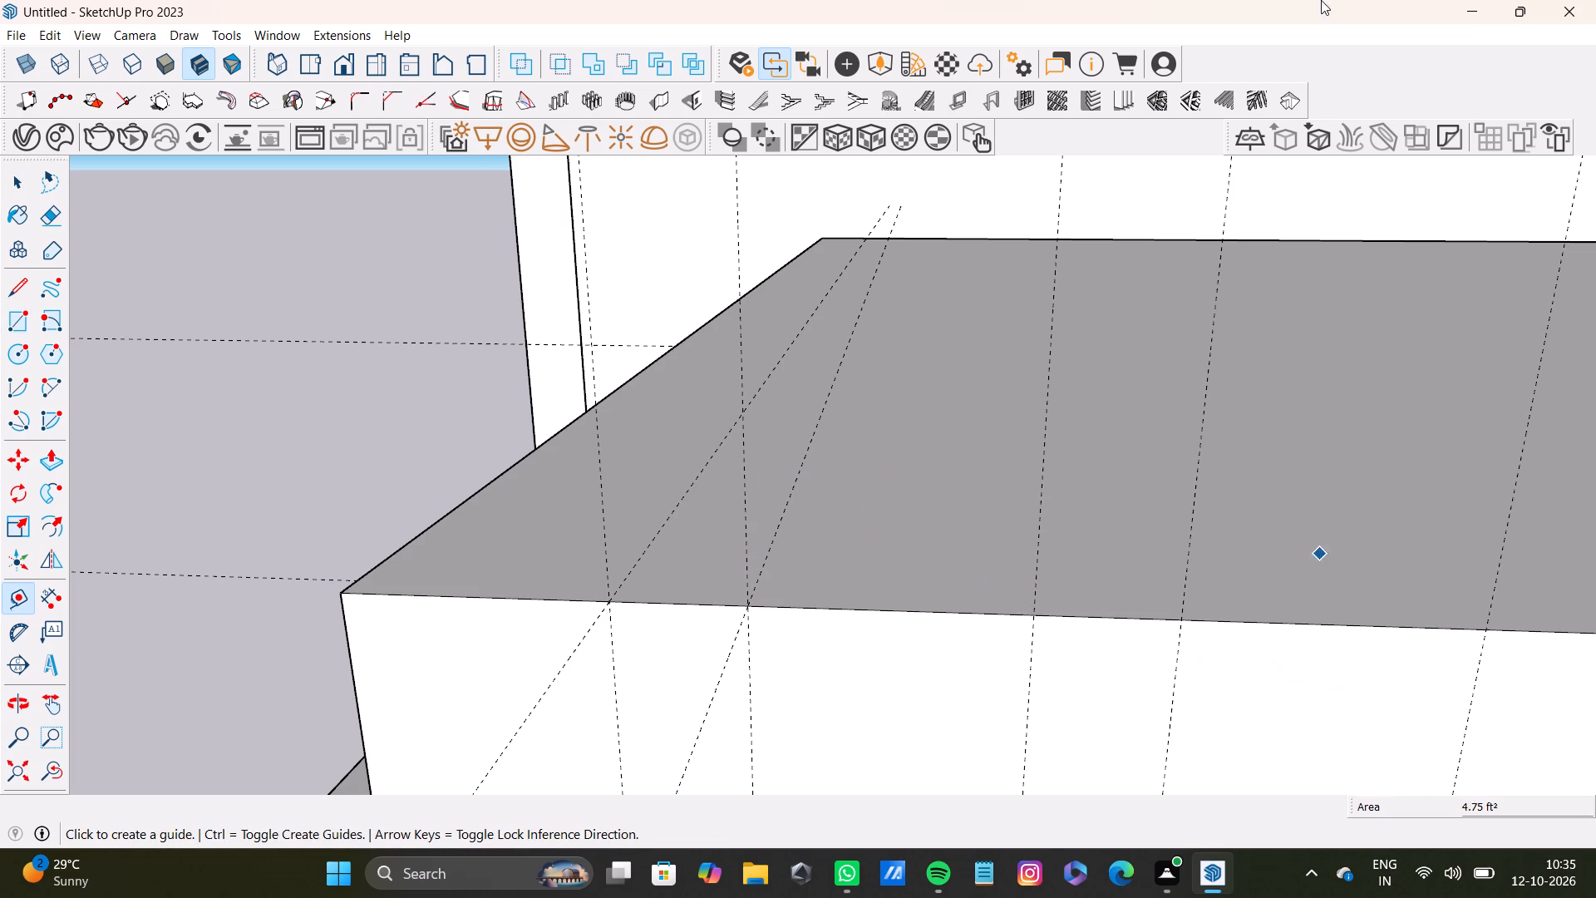
# Add a third guide across the top face, 1" from the second, meeting the third vertical guide at the front edge.
pyautogui.scroll(2, 781, 512)
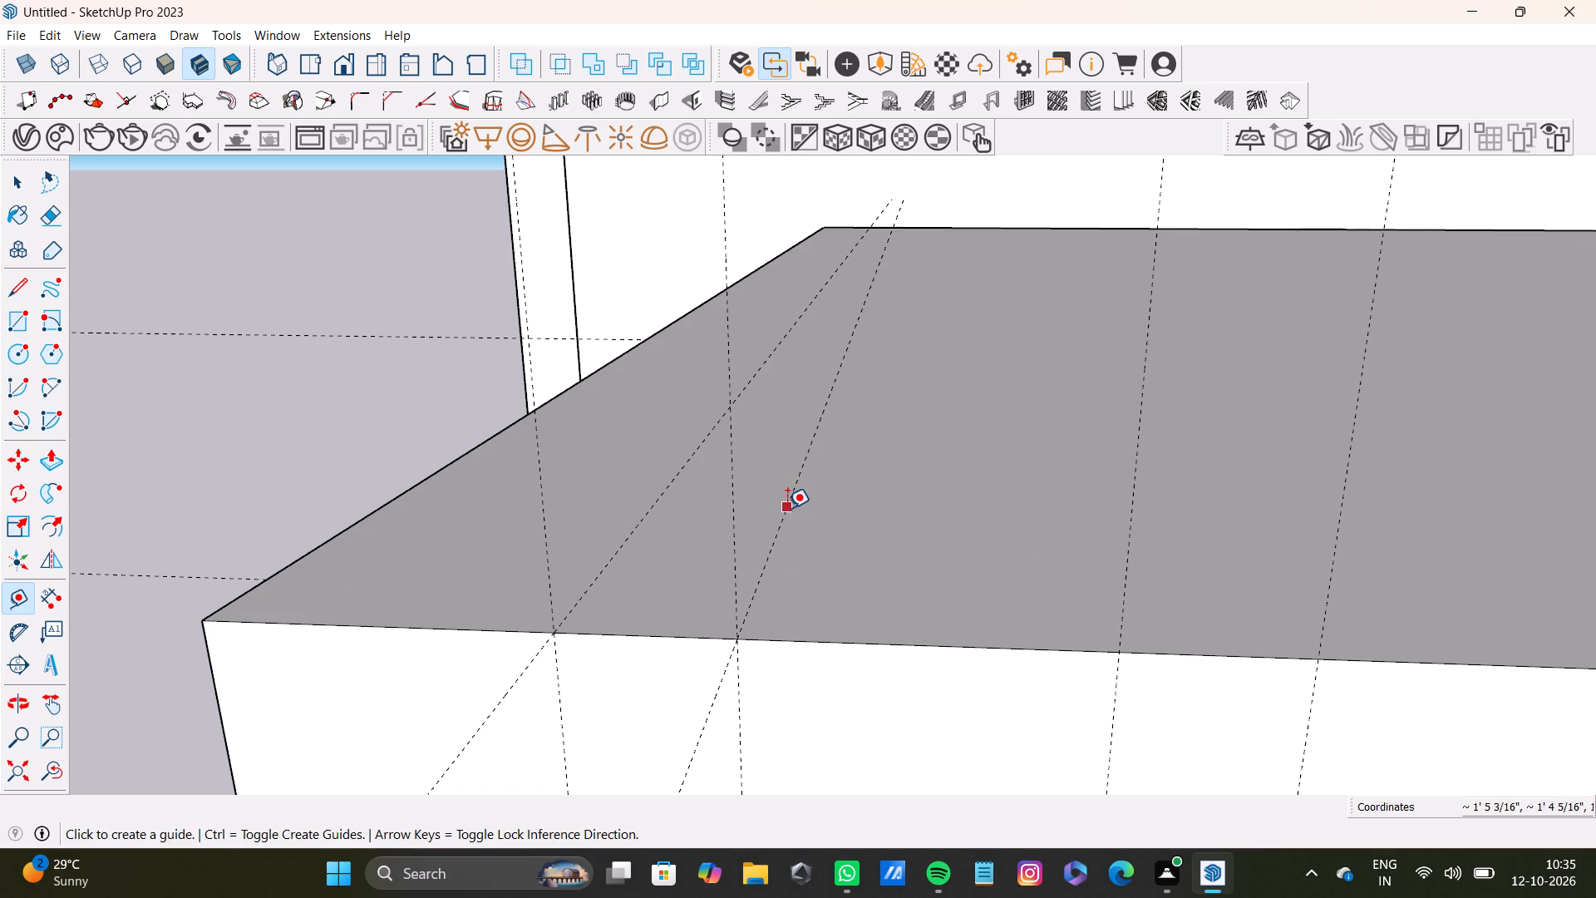
pyautogui.click(787, 508)
pyautogui.click(1121, 654)
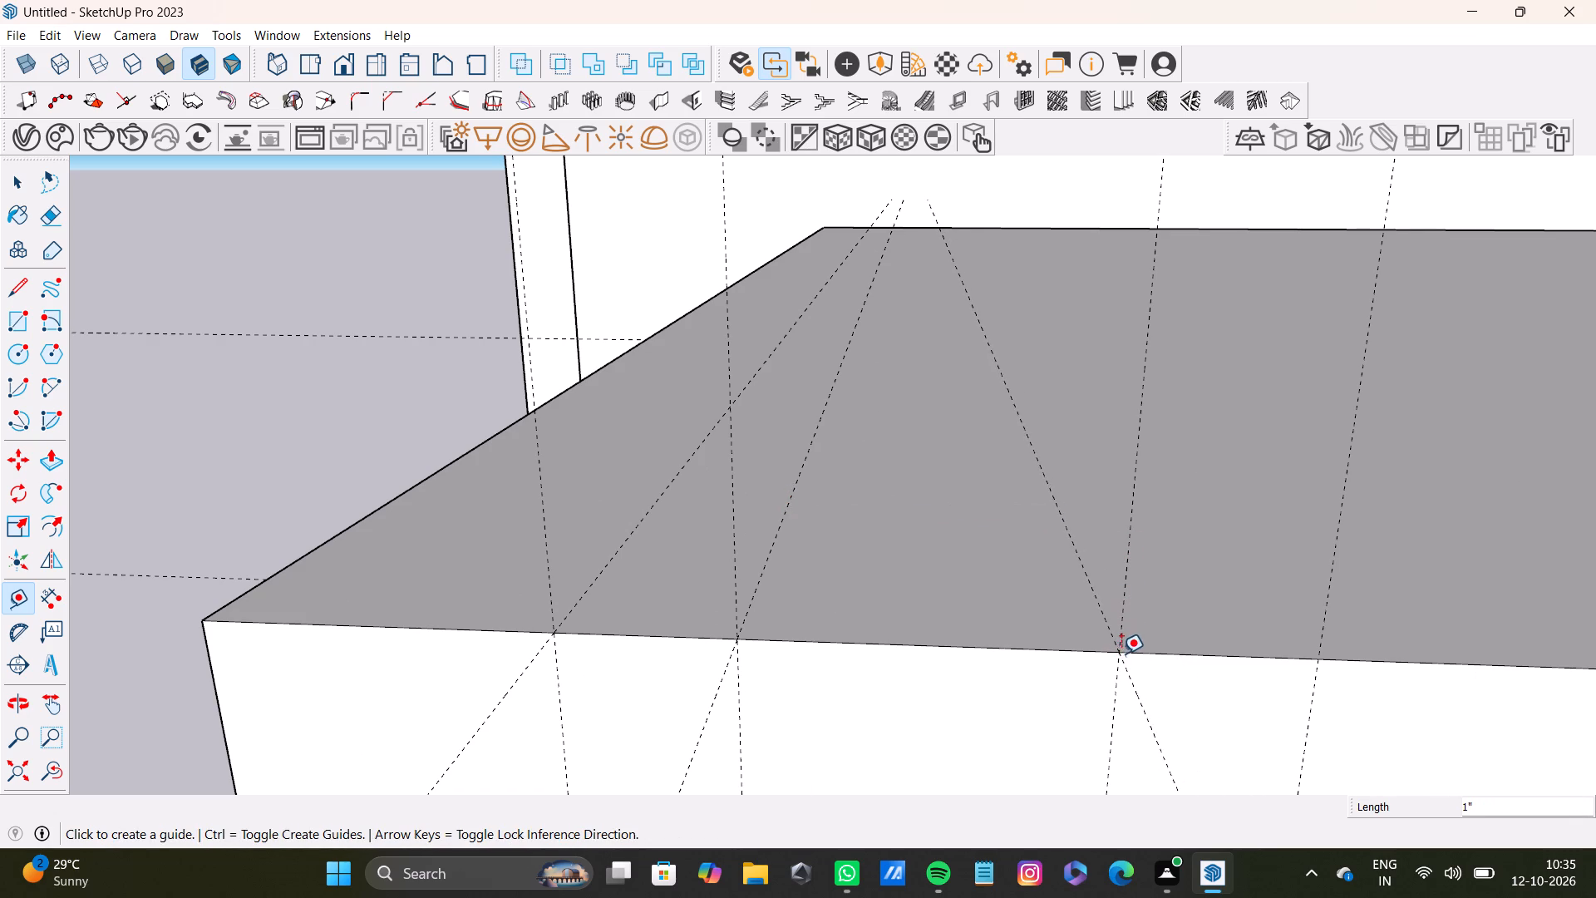
# Add a fourth guide across the box's top face, 1/2" from the third, meeting the fourth vertical guide at the front edge.
pyautogui.scroll(-8, 993, 653)
pyautogui.keyDown('shift'); pyautogui.moveTo(1002, 629); pyautogui.dragTo(741, 649, button='middle'); pyautogui.keyUp('shift')
pyautogui.moveTo(747, 645); pyautogui.dragTo(773, 623, button='middle')
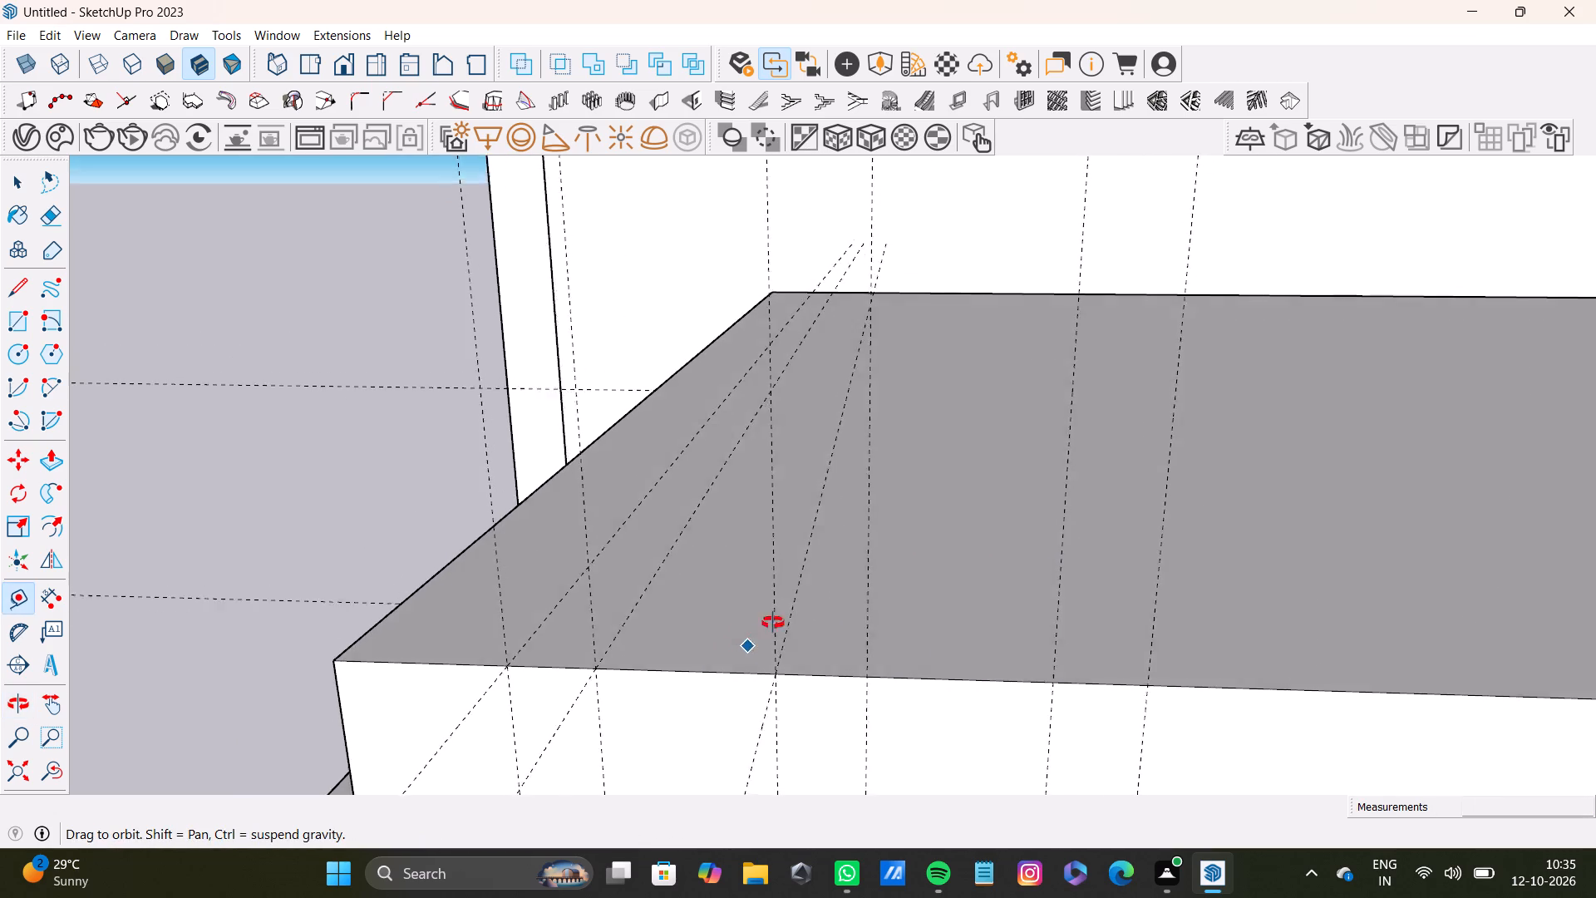
pyautogui.moveTo(773, 623); pyautogui.dragTo(780, 531, button='middle')
pyautogui.scroll(5, 817, 628)
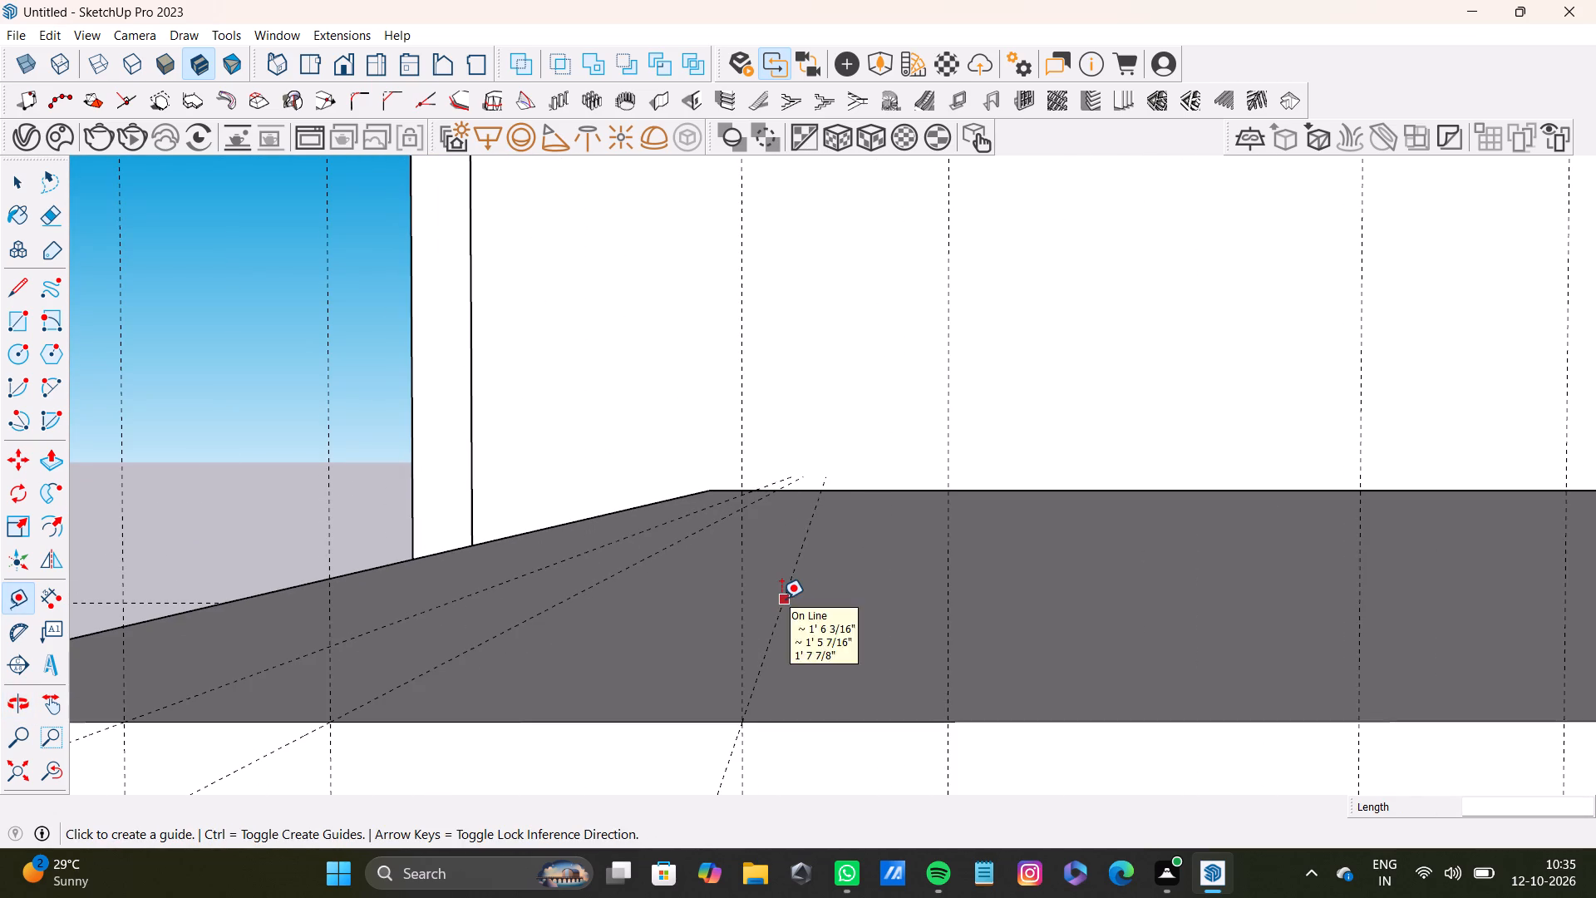
pyautogui.click(781, 599)
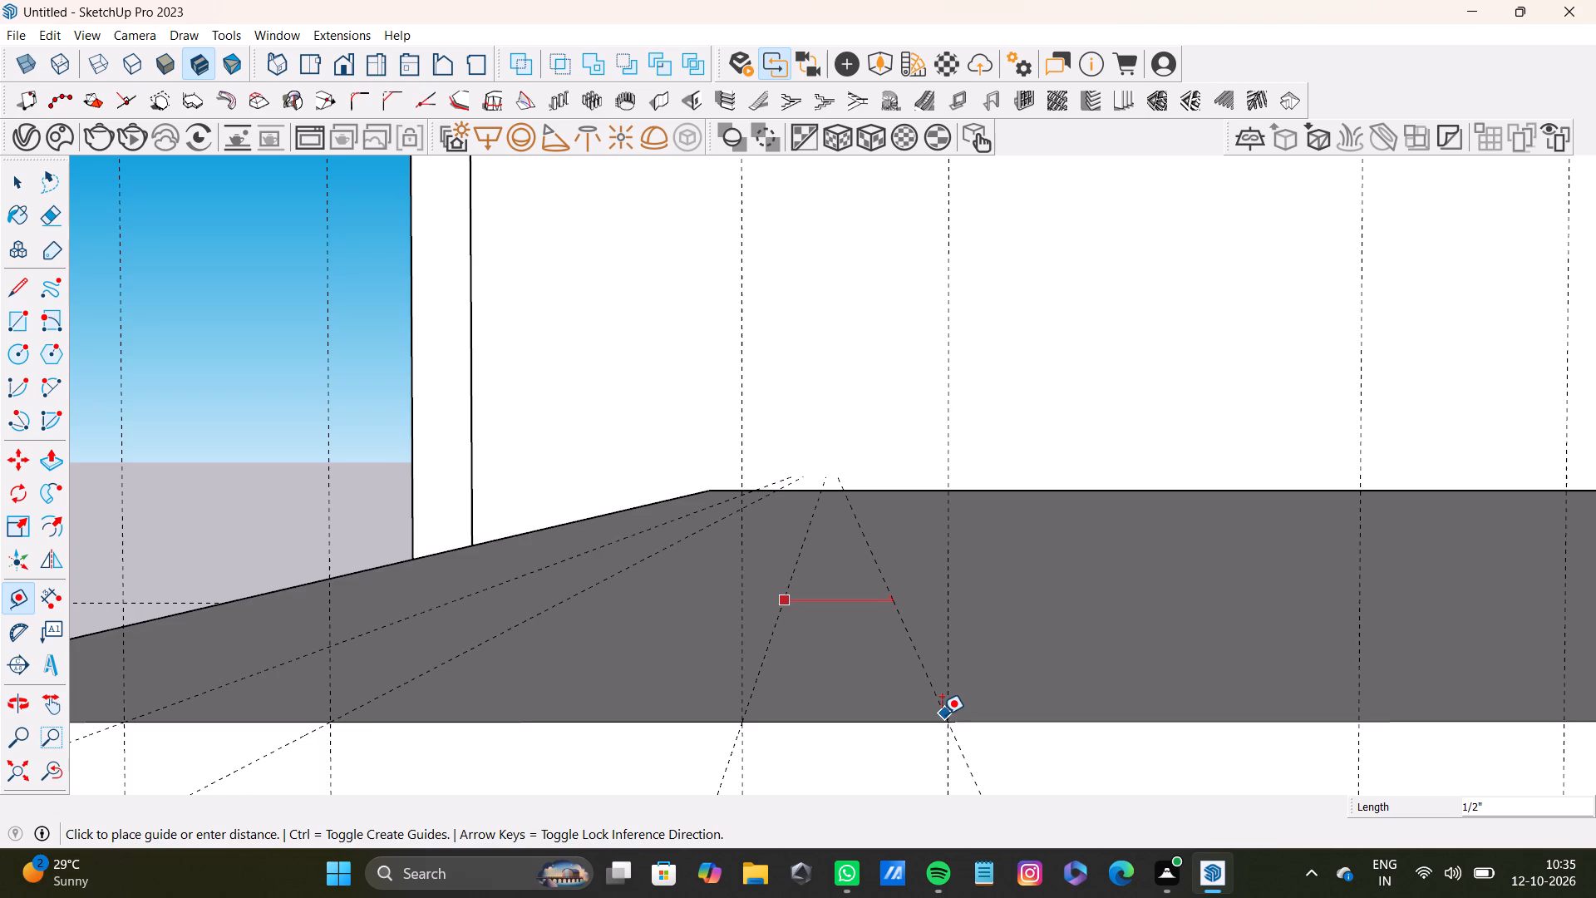
pyautogui.click(942, 715)
# Add a fifth guide across the top face, parallel to the fourth, meeting the fifth vertical guide at the front edge.
pyautogui.keyDown('shift'); pyautogui.scroll(-7, 940, 710); pyautogui.keyUp('shift')
pyautogui.keyDown('shift'); pyautogui.moveTo(936, 690); pyautogui.dragTo(777, 708, button='middle'); pyautogui.keyUp('shift')
pyautogui.scroll(3, 797, 659)
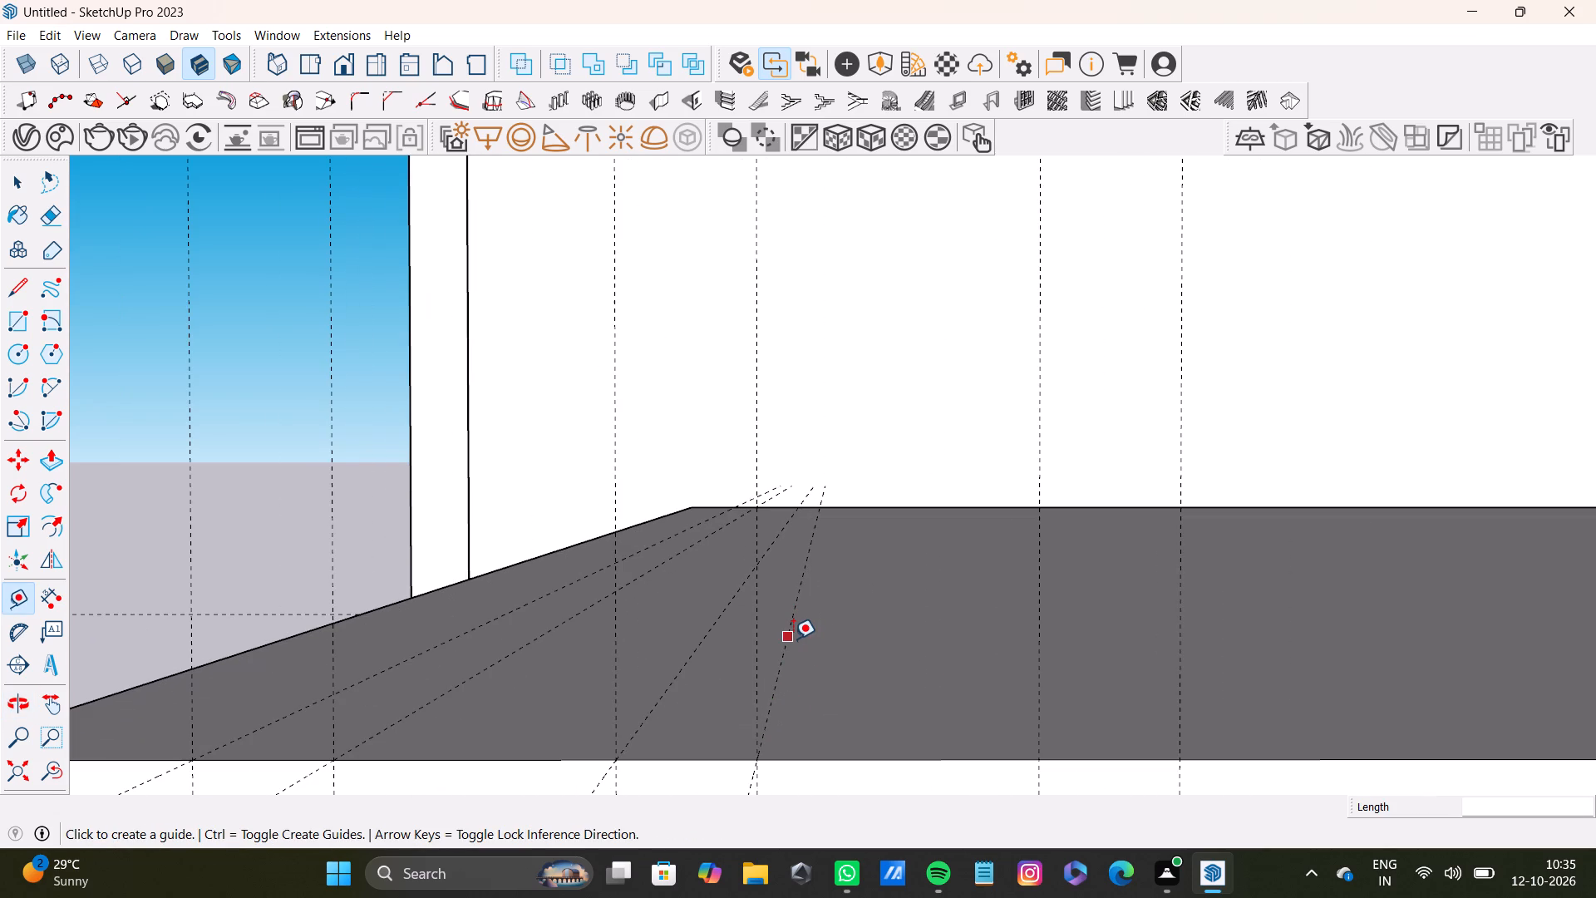
pyautogui.click(795, 639)
pyautogui.press('space')
pyautogui.press('t')
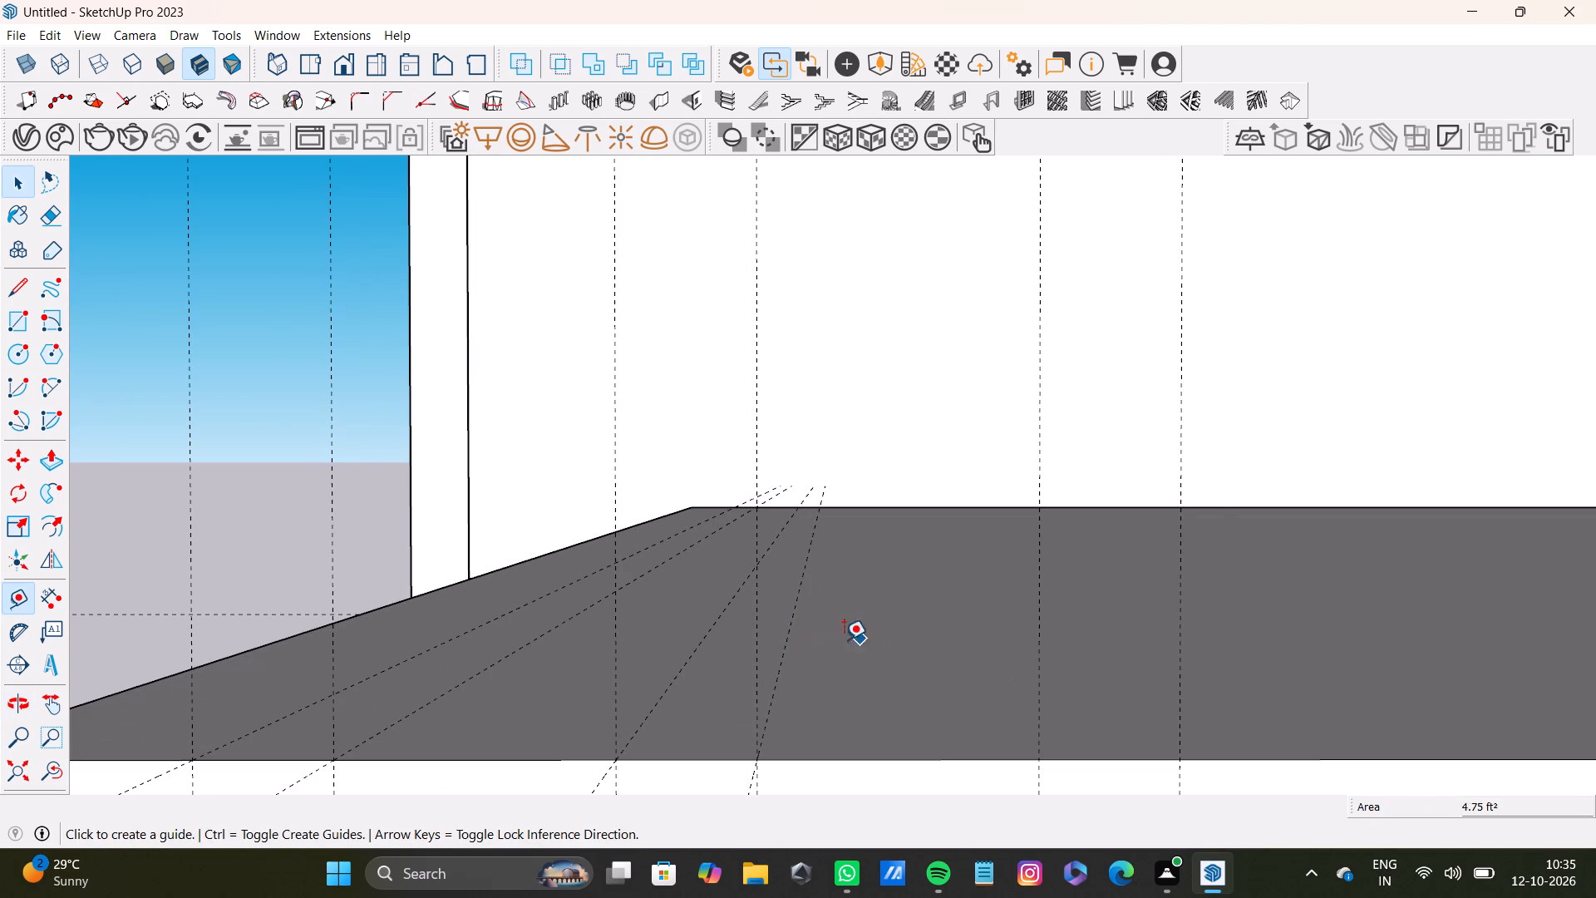
pyautogui.click(781, 647)
pyautogui.scroll(-4, 969, 649)
pyautogui.keyDown('shift'); pyautogui.moveTo(964, 653); pyautogui.dragTo(855, 609, button='middle'); pyautogui.keyUp('shift')
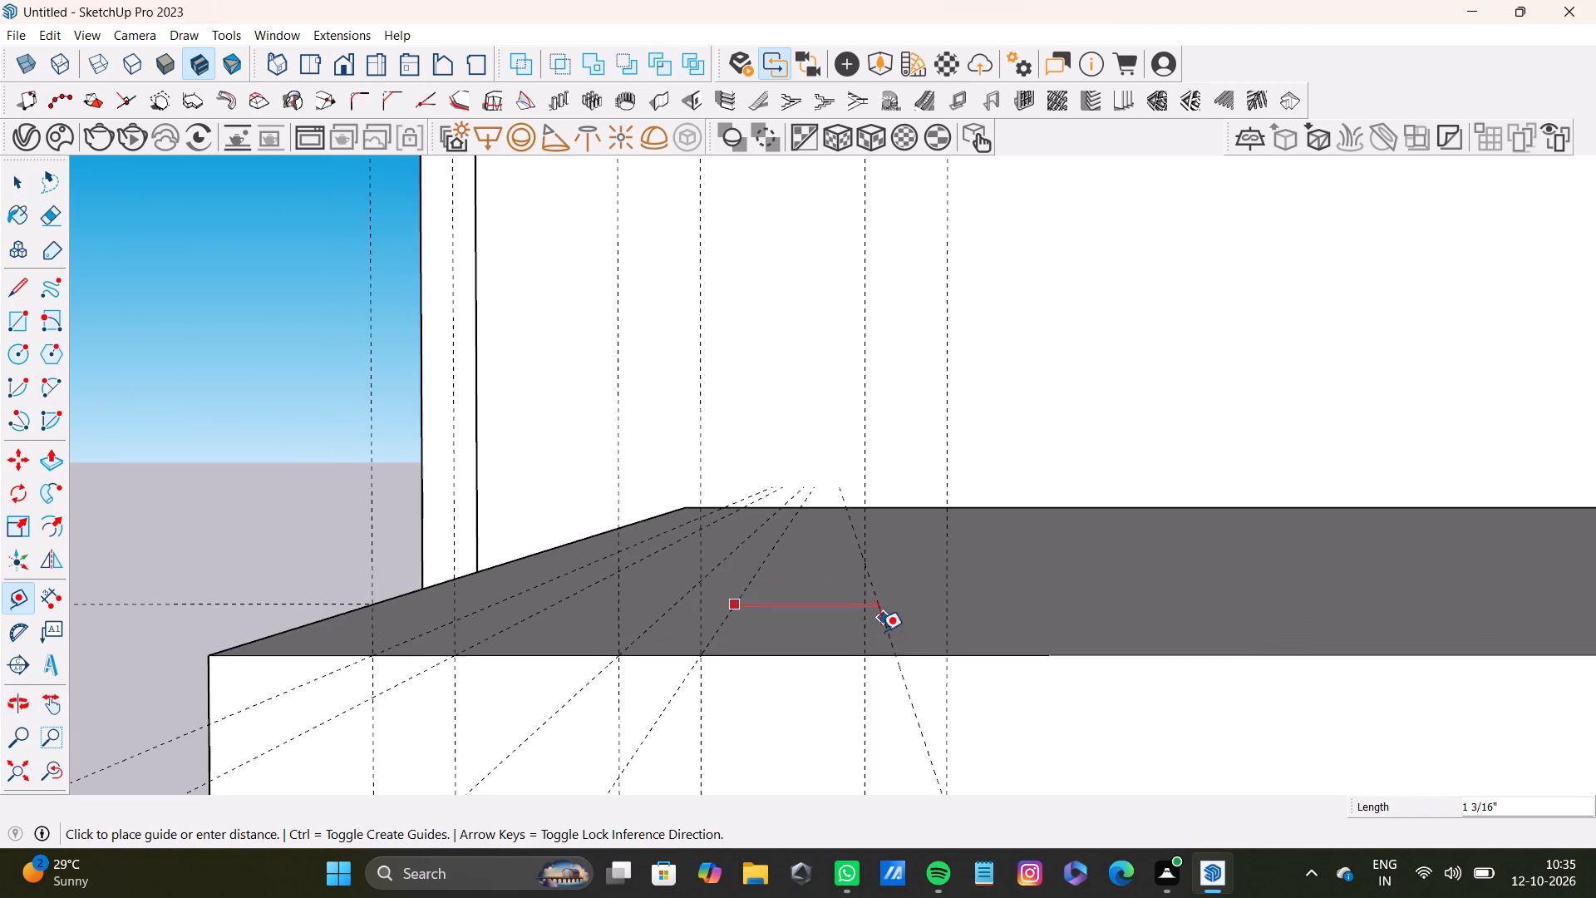
pyautogui.click(862, 652)
# Add a sixth guide across the top face, 1/2" from the fifth, meeting the sixth vertical guide at the front edge.
pyautogui.scroll(-3, 859, 647)
pyautogui.moveTo(859, 647); pyautogui.dragTo(1005, 848, button='middle')
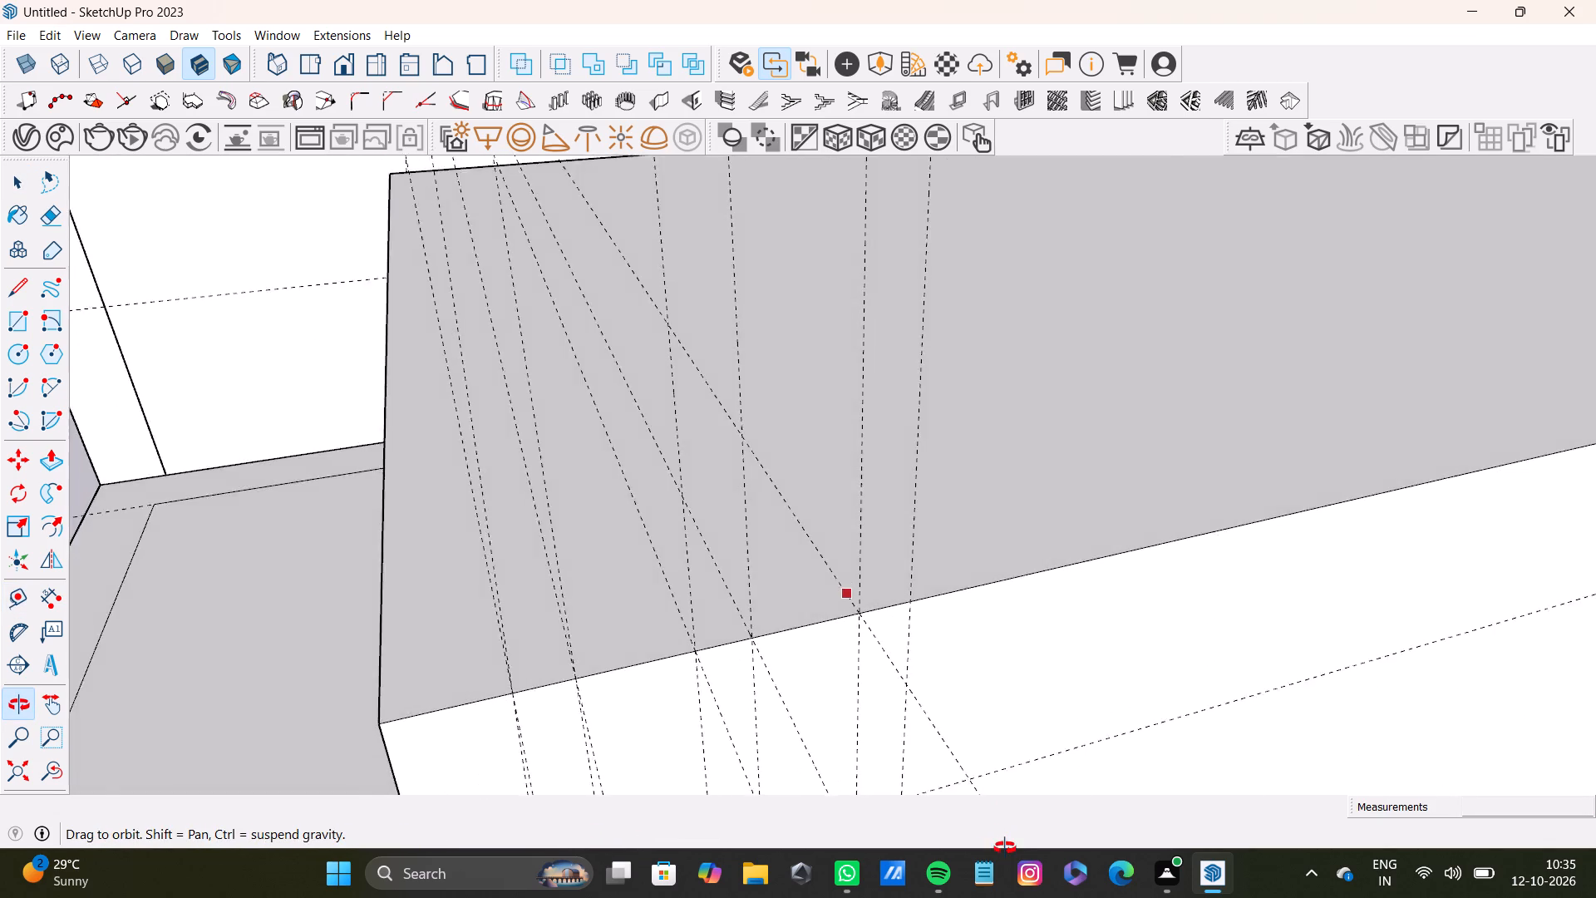
pyautogui.moveTo(1005, 848); pyautogui.dragTo(879, 809, button='middle')
pyautogui.scroll(10, 820, 674)
pyautogui.moveTo(877, 604); pyautogui.dragTo(918, 738, button='middle')
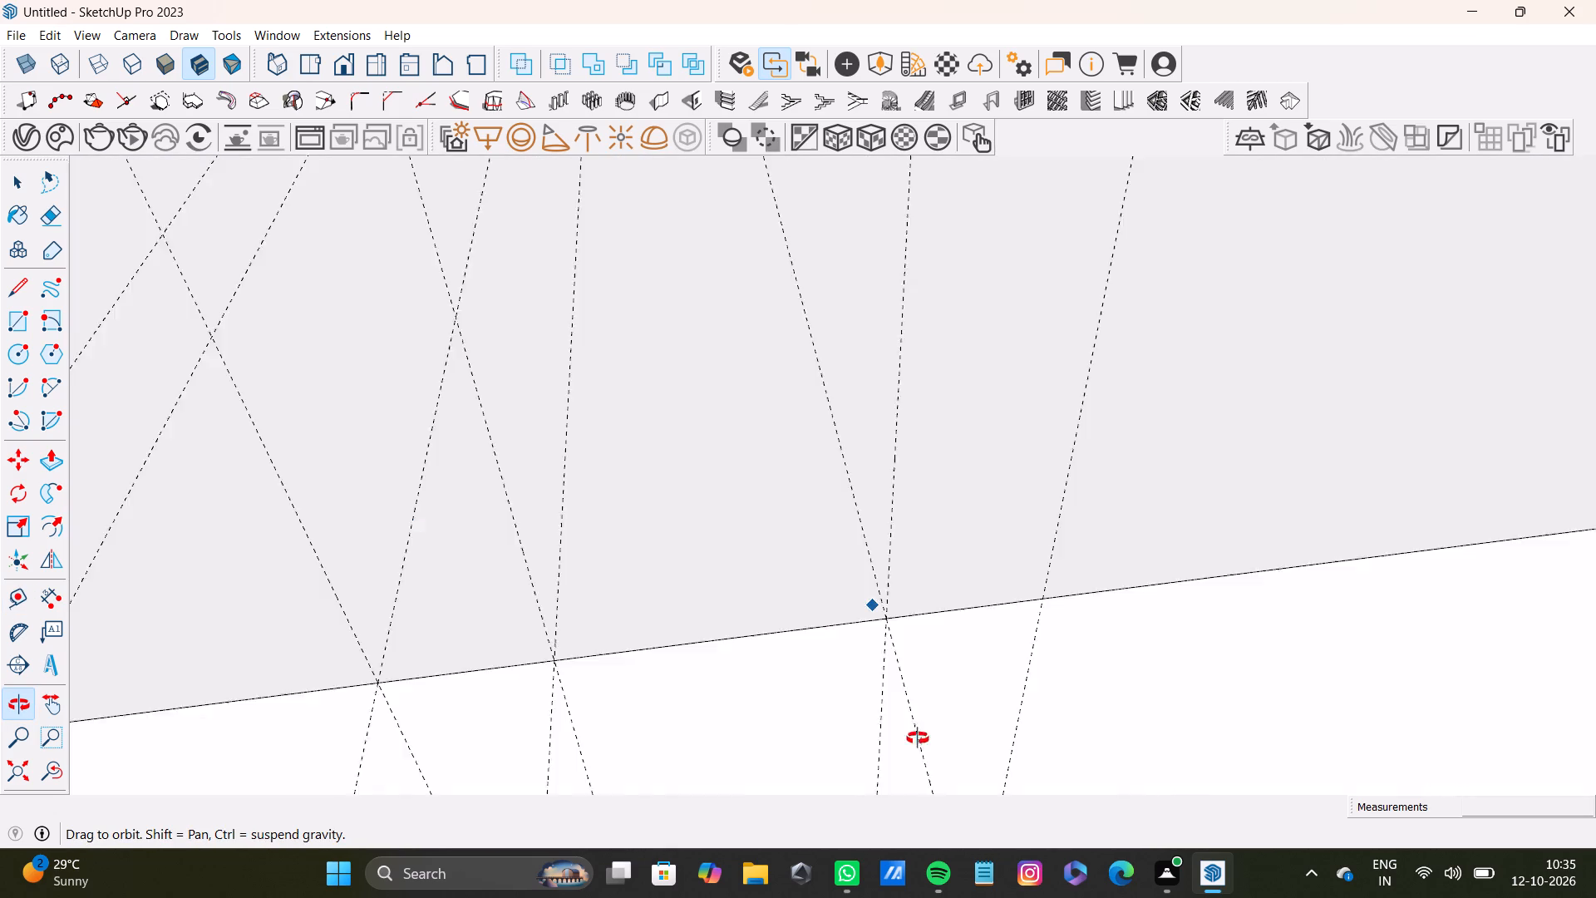
pyautogui.moveTo(918, 738); pyautogui.dragTo(785, 723, button='middle')
pyautogui.scroll(3, 871, 601)
pyautogui.click(868, 536)
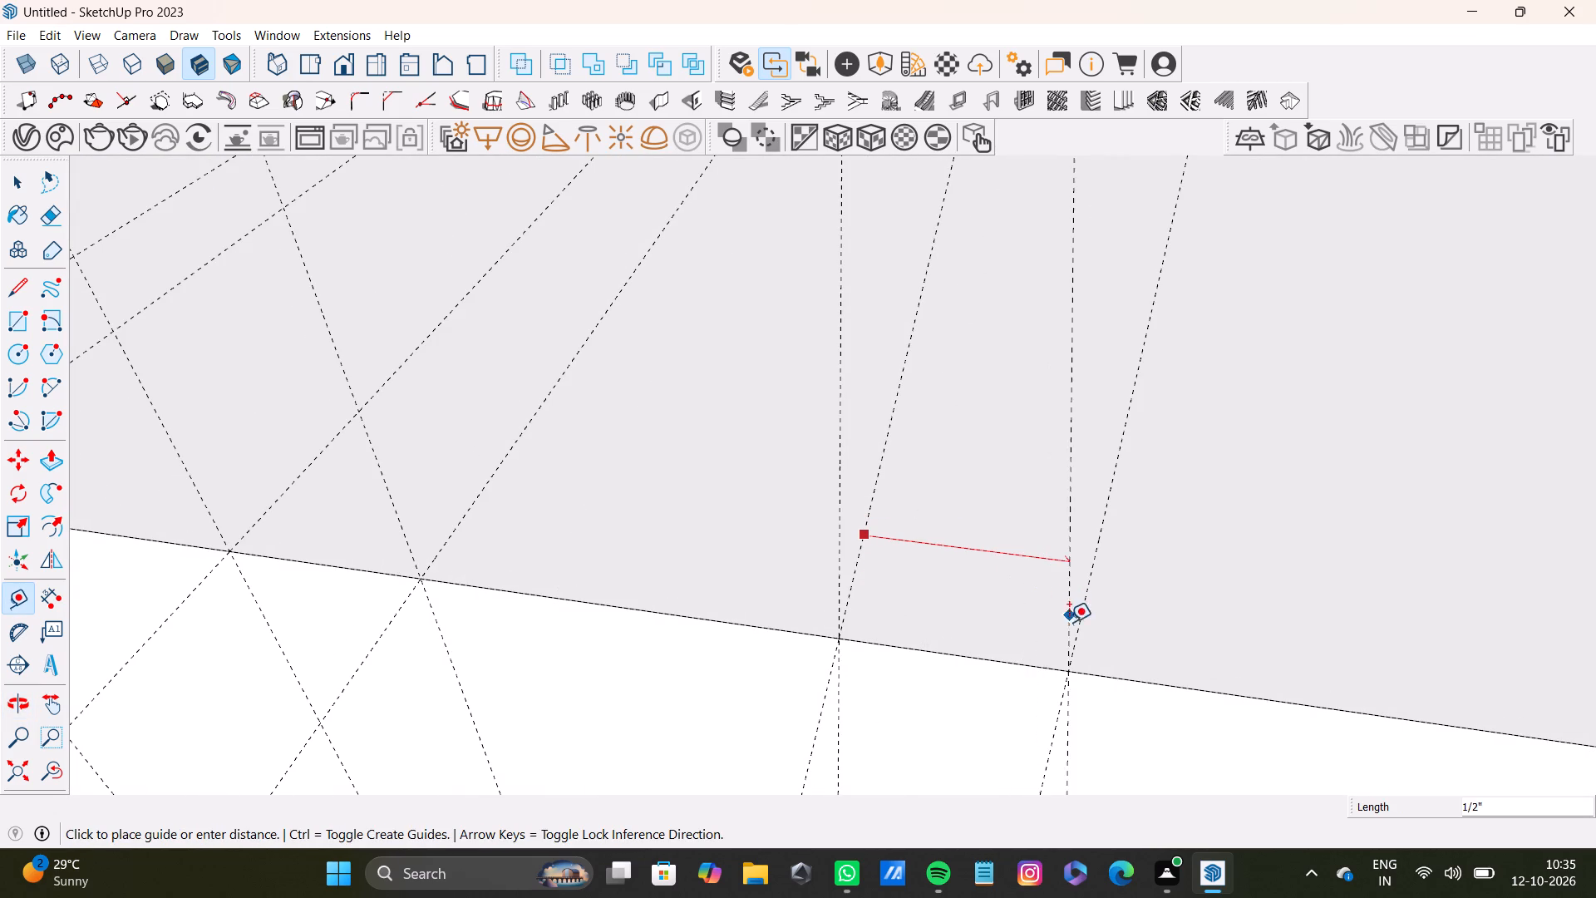
pyautogui.click(1066, 672)
# Draw a 1" by 1' 5 1/8" full-height rectangle on the box's front face, between the outermost right-hand guide and the right edge.
pyautogui.scroll(-10, 897, 702)
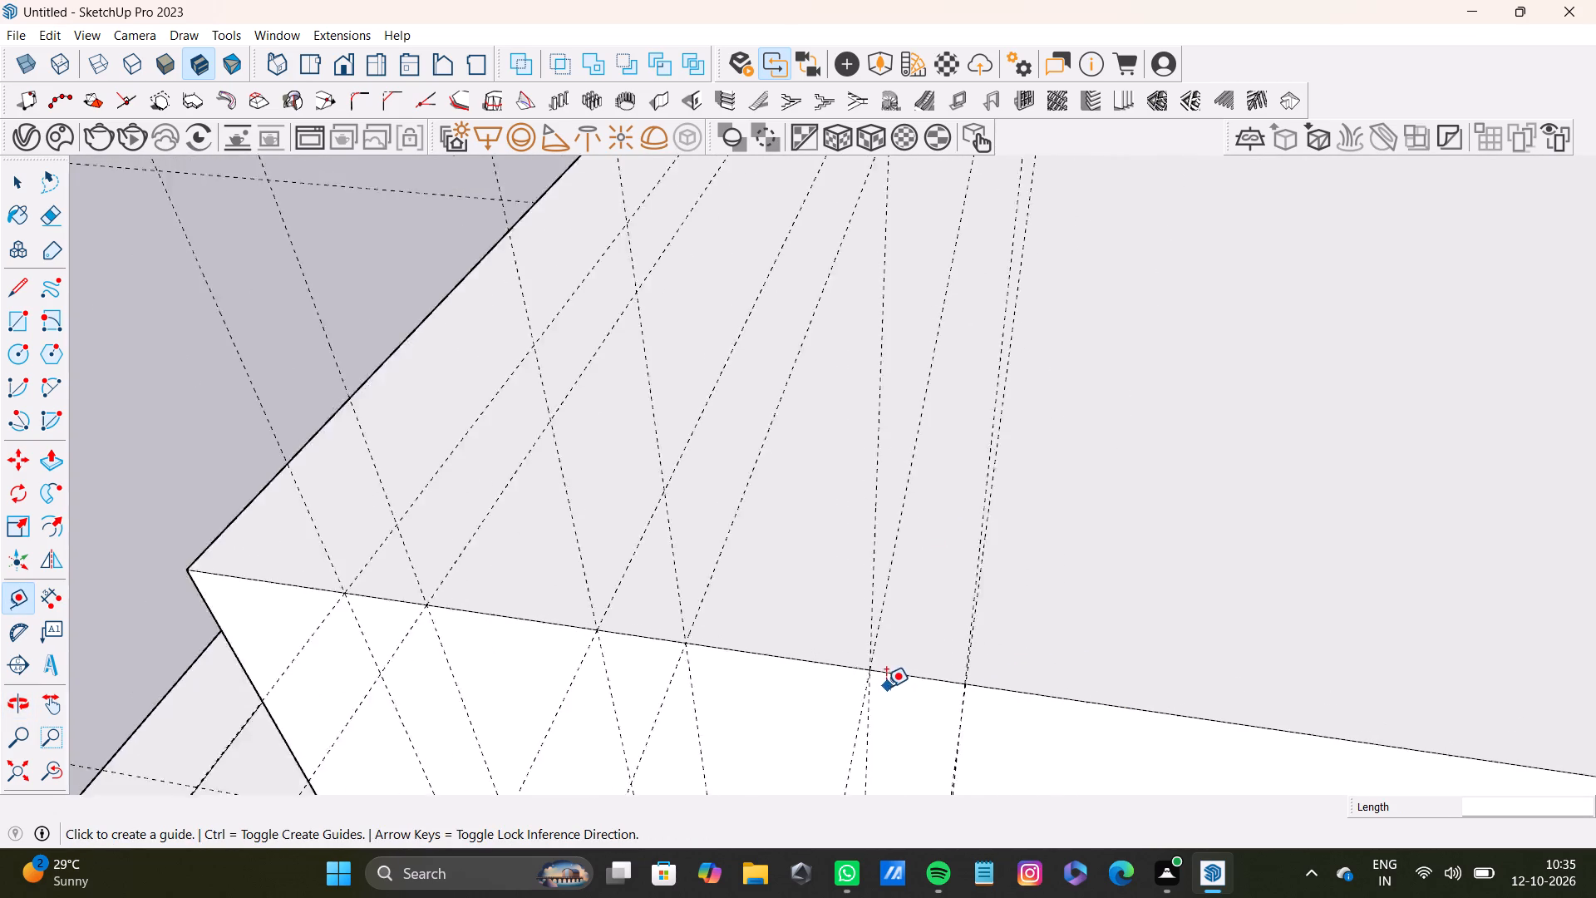
pyautogui.scroll(-5, 886, 687)
pyautogui.moveTo(886, 686); pyautogui.dragTo(879, 521, button='middle')
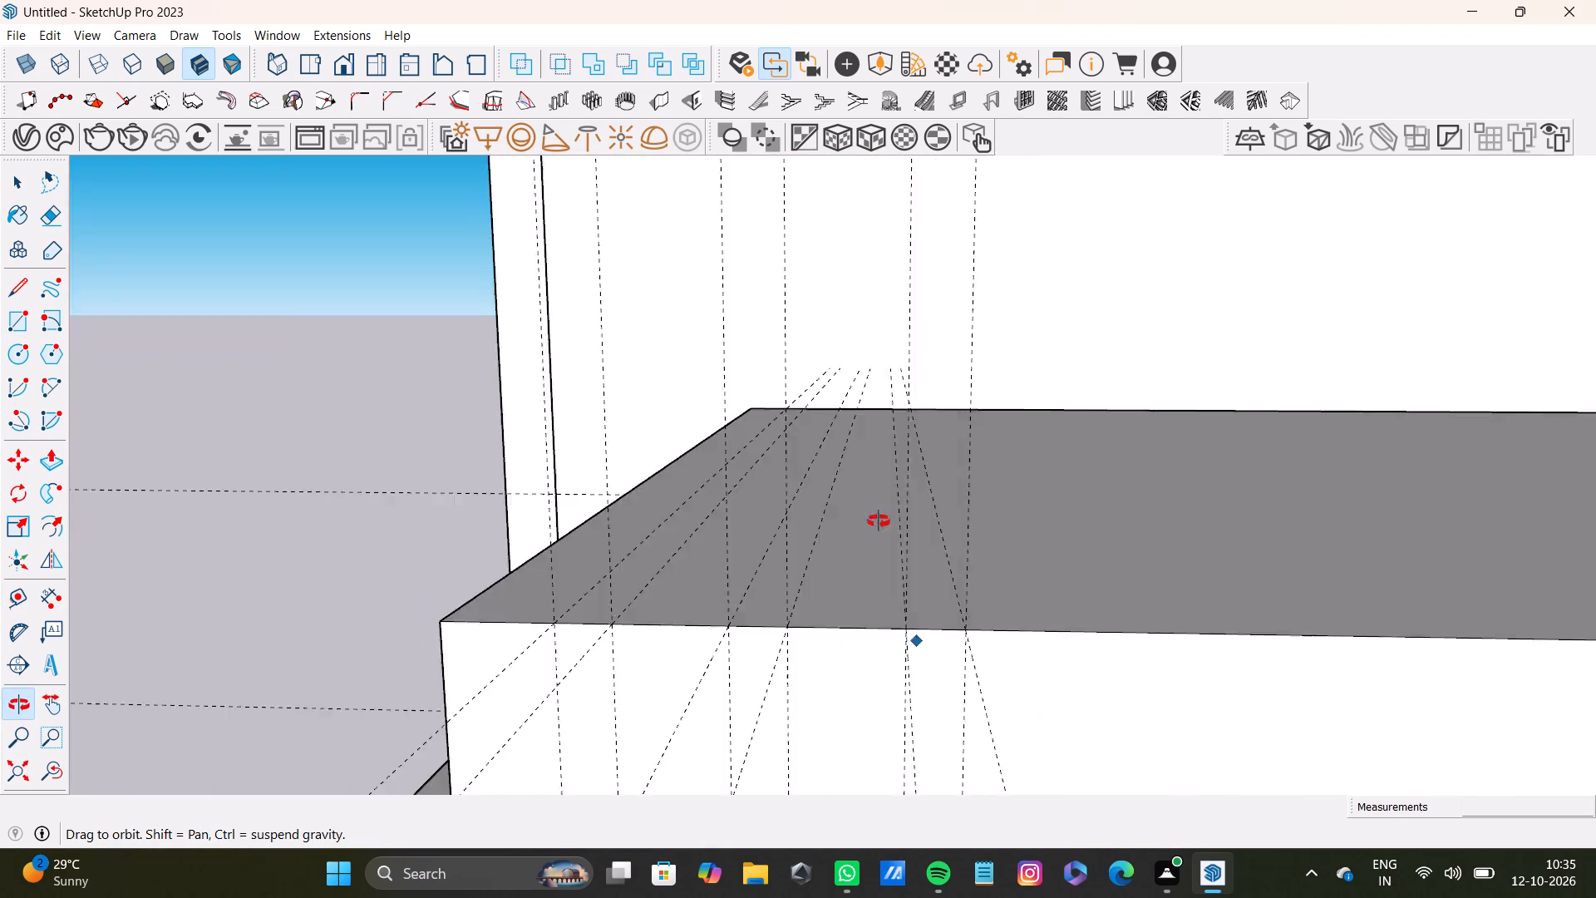
pyautogui.moveTo(879, 521); pyautogui.dragTo(881, 640, button='middle')
pyautogui.scroll(-20, 889, 628)
pyautogui.scroll(-4, 889, 628)
pyautogui.keyDown('shift'); pyautogui.moveTo(965, 694); pyautogui.dragTo(863, 634, button='middle'); pyautogui.keyUp('shift')
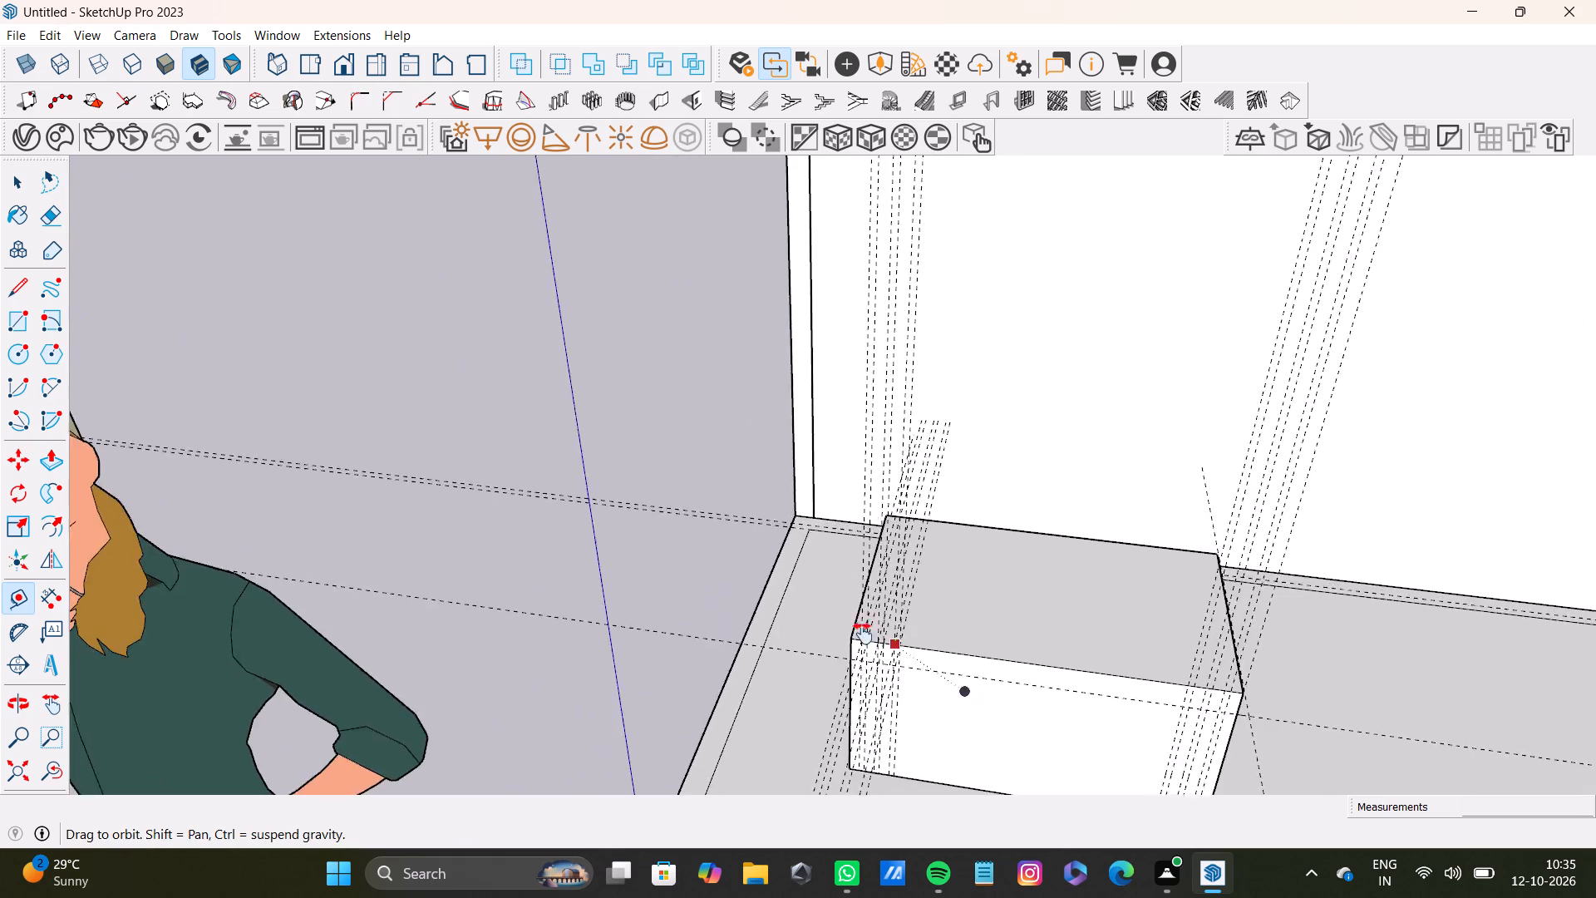
pyautogui.keyDown('shift'); pyautogui.moveTo(863, 634); pyautogui.dragTo(905, 394, button='middle'); pyautogui.keyUp('shift')
pyautogui.scroll(7, 1031, 624)
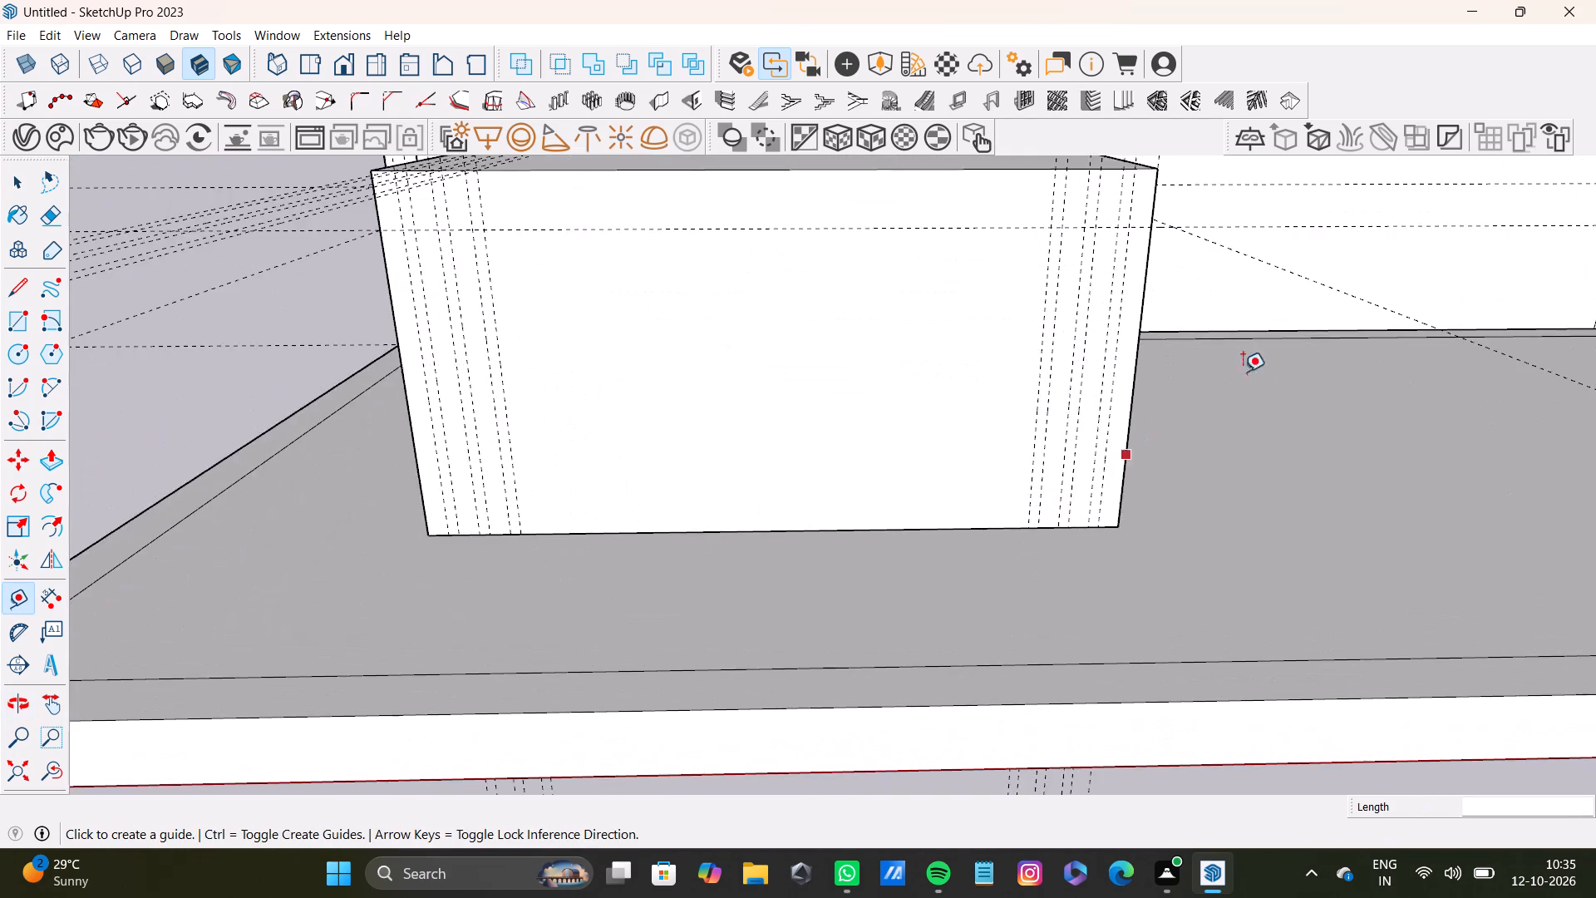
pyautogui.scroll(5, 961, 399)
pyautogui.keyDown('shift'); pyautogui.moveTo(965, 394); pyautogui.dragTo(692, 505, button='middle'); pyautogui.keyUp('shift')
pyautogui.moveTo(688, 476); pyautogui.dragTo(695, 585, button='middle')
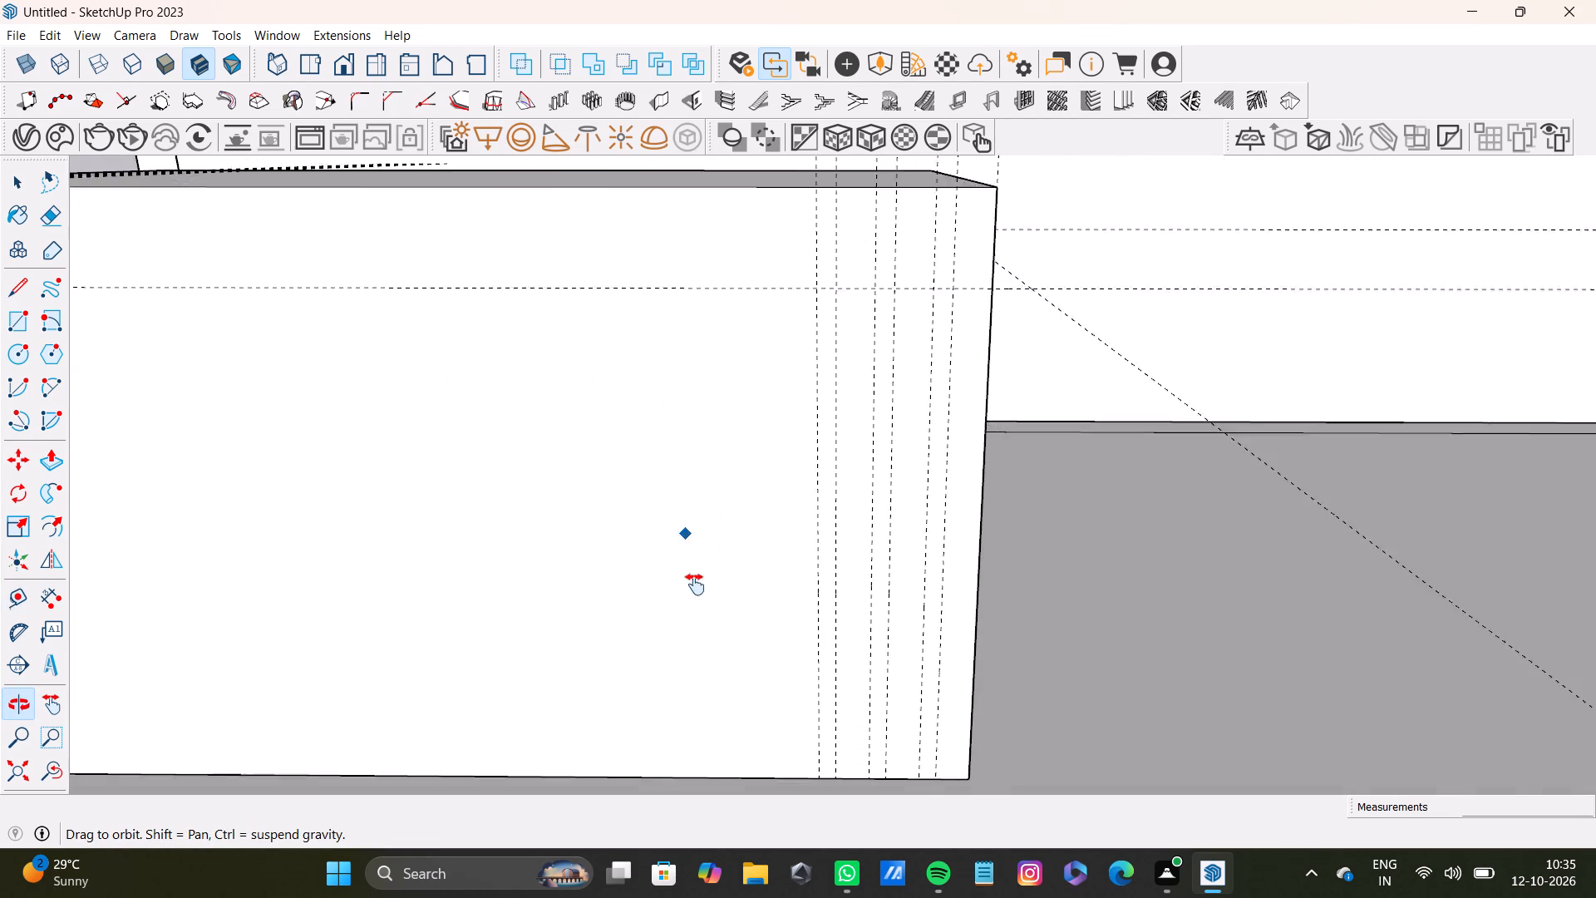
pyautogui.moveTo(695, 585); pyautogui.dragTo(686, 593, button='middle')
pyautogui.click(29, 323)
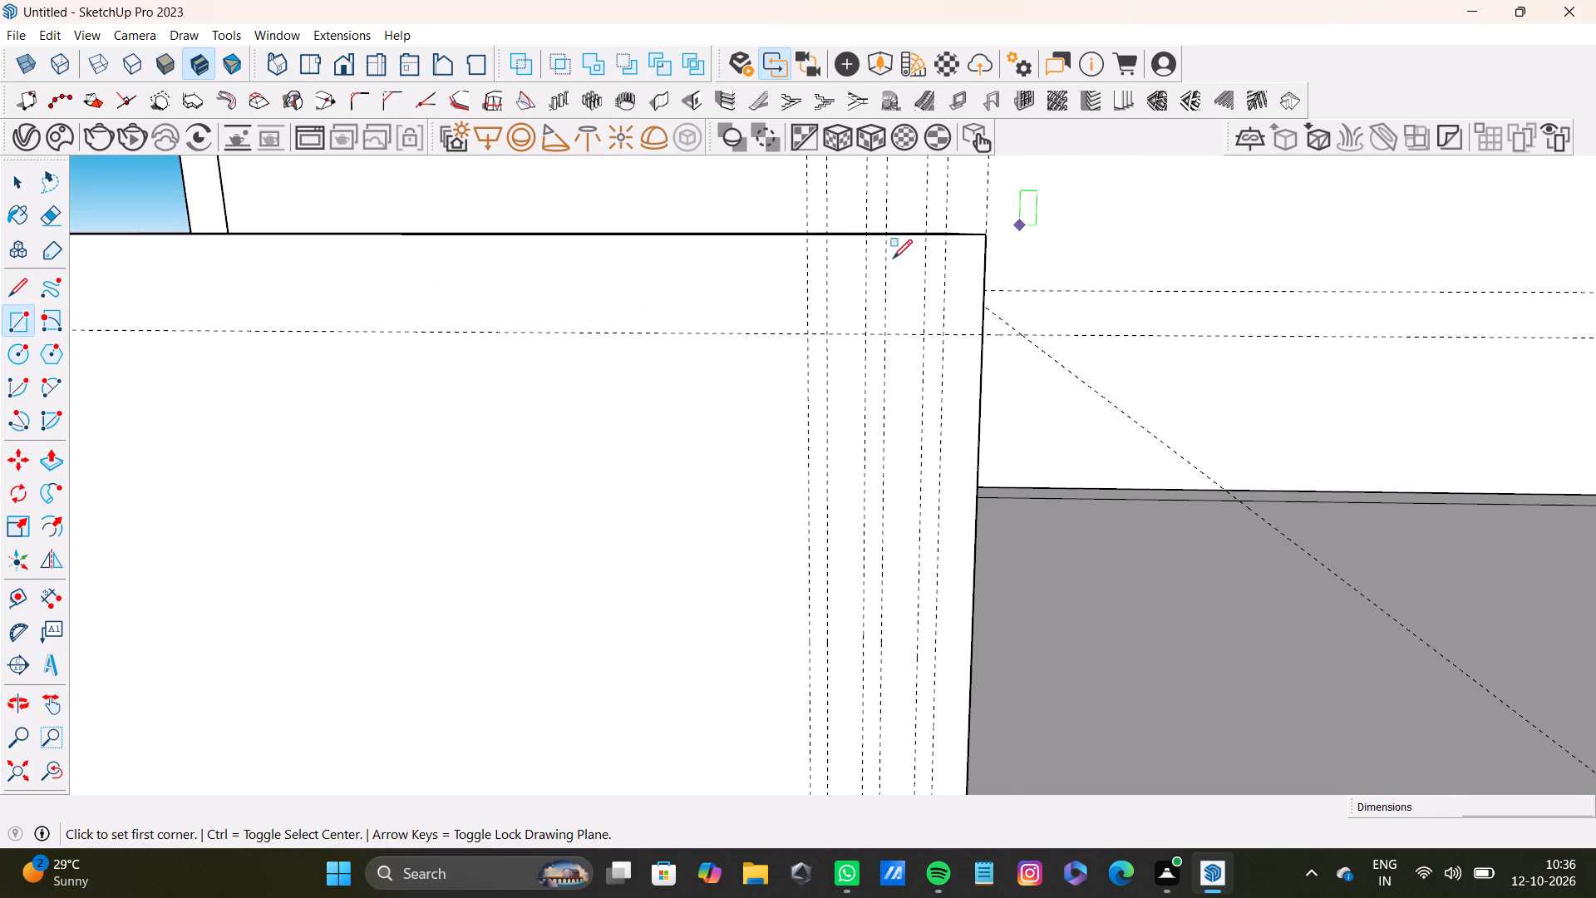
pyautogui.scroll(8, 893, 259)
pyautogui.scroll(-16, 997, 308)
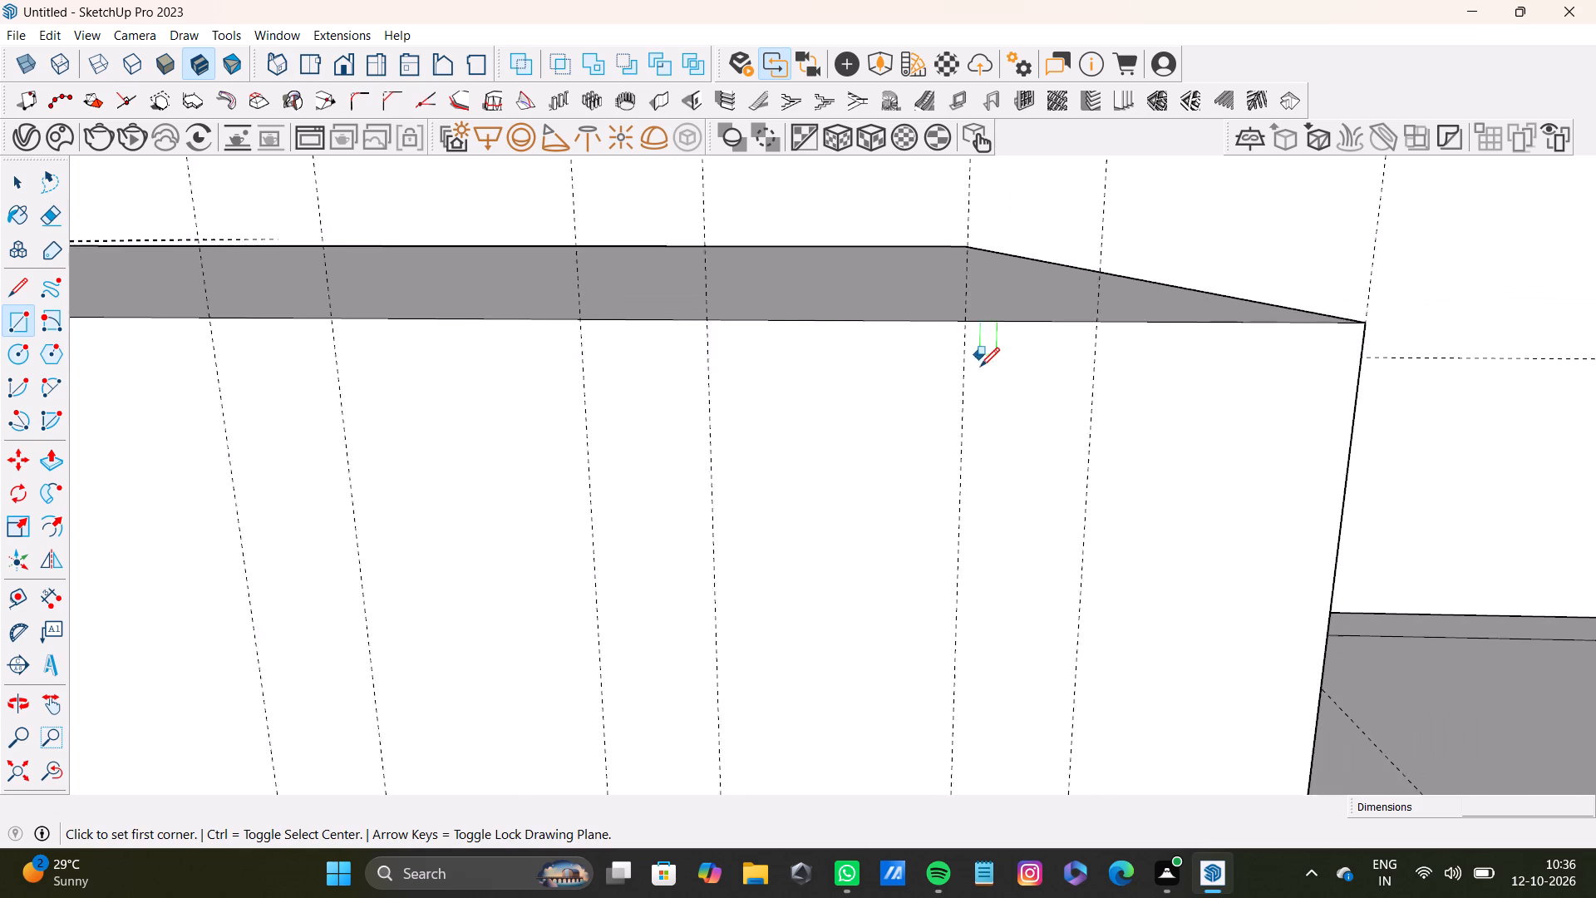
pyautogui.scroll(-4, 980, 367)
pyautogui.moveTo(1087, 397); pyautogui.dragTo(993, 428, button='middle')
pyautogui.scroll(2, 958, 368)
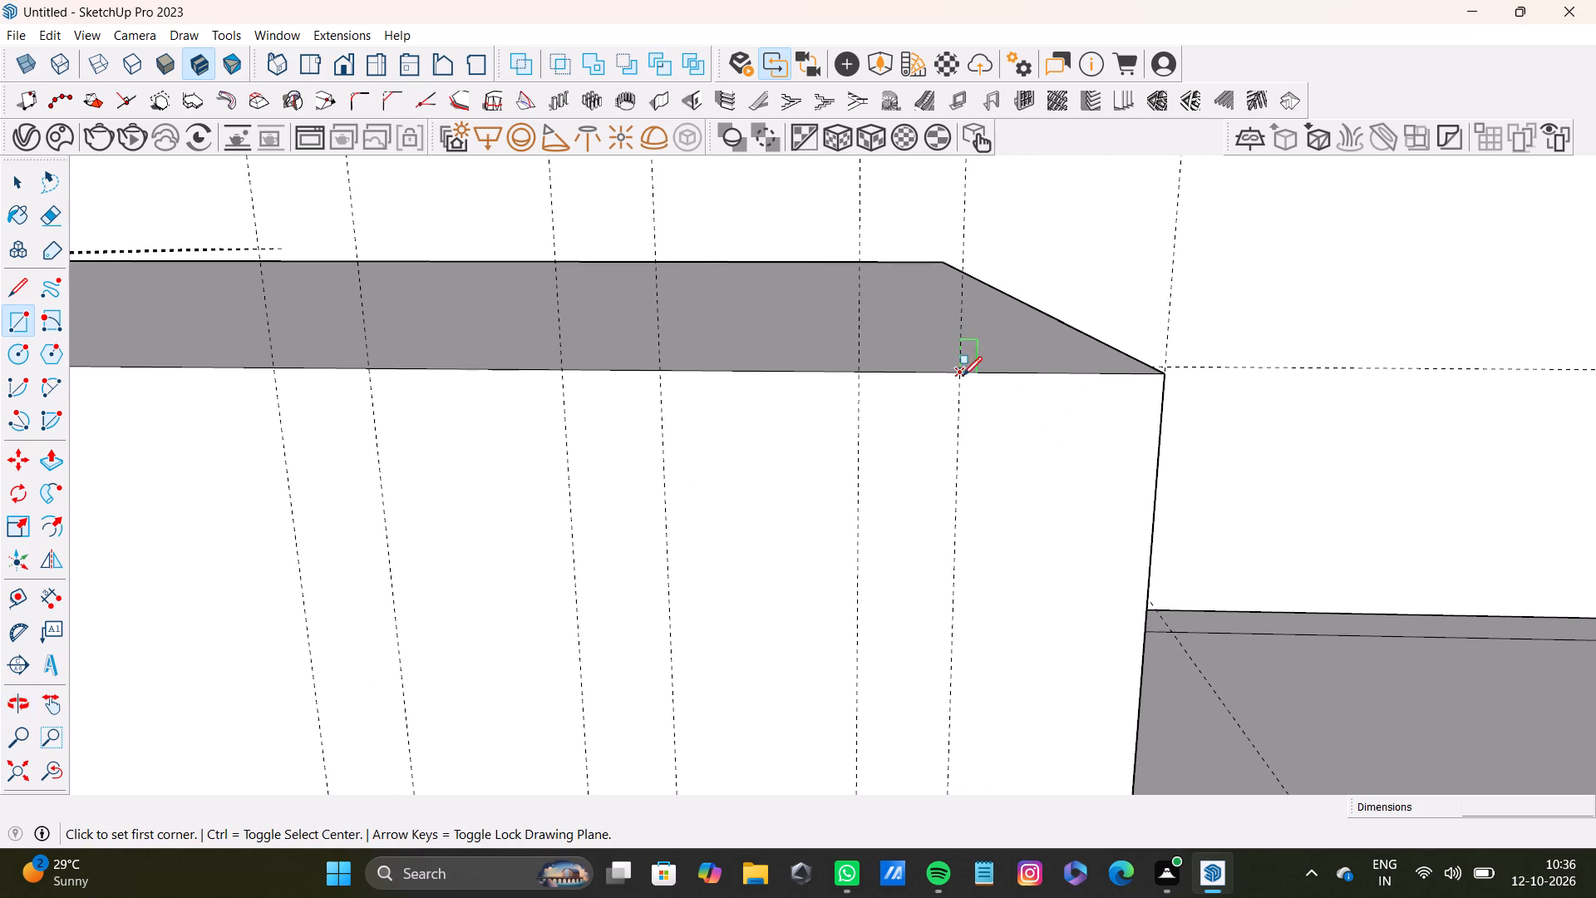
pyautogui.click(961, 375)
pyautogui.scroll(-4, 1086, 480)
pyautogui.keyDown('shift'); pyautogui.moveTo(1090, 535); pyautogui.dragTo(1037, 283, button='middle'); pyautogui.keyUp('shift')
pyautogui.scroll(-4, 1066, 390)
pyautogui.keyDown('shift'); pyautogui.moveTo(1040, 461); pyautogui.dragTo(1035, 368, button='middle'); pyautogui.keyUp('shift')
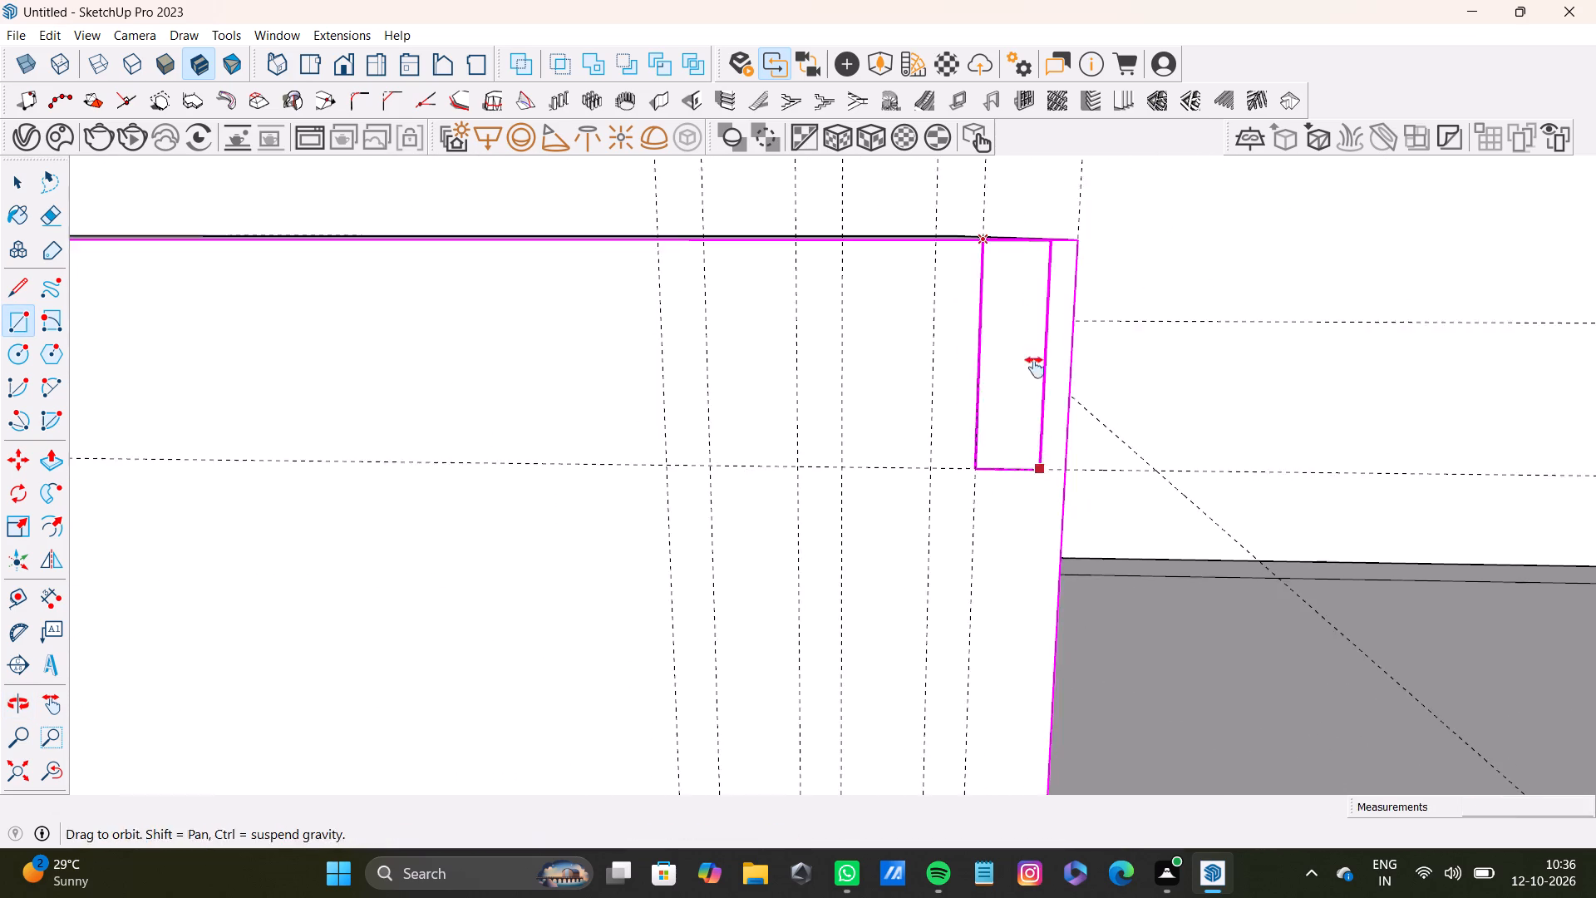
pyautogui.keyDown('shift'); pyautogui.moveTo(1035, 368); pyautogui.dragTo(1025, 262, button='middle'); pyautogui.keyUp('shift')
pyautogui.scroll(-3, 1027, 394)
pyautogui.keyDown('shift'); pyautogui.moveTo(1037, 472); pyautogui.dragTo(1012, 254, button='middle'); pyautogui.keyUp('shift')
pyautogui.scroll(4, 1020, 505)
pyautogui.keyDown('shift'); pyautogui.moveTo(957, 618); pyautogui.dragTo(957, 465, button='middle'); pyautogui.keyUp('shift')
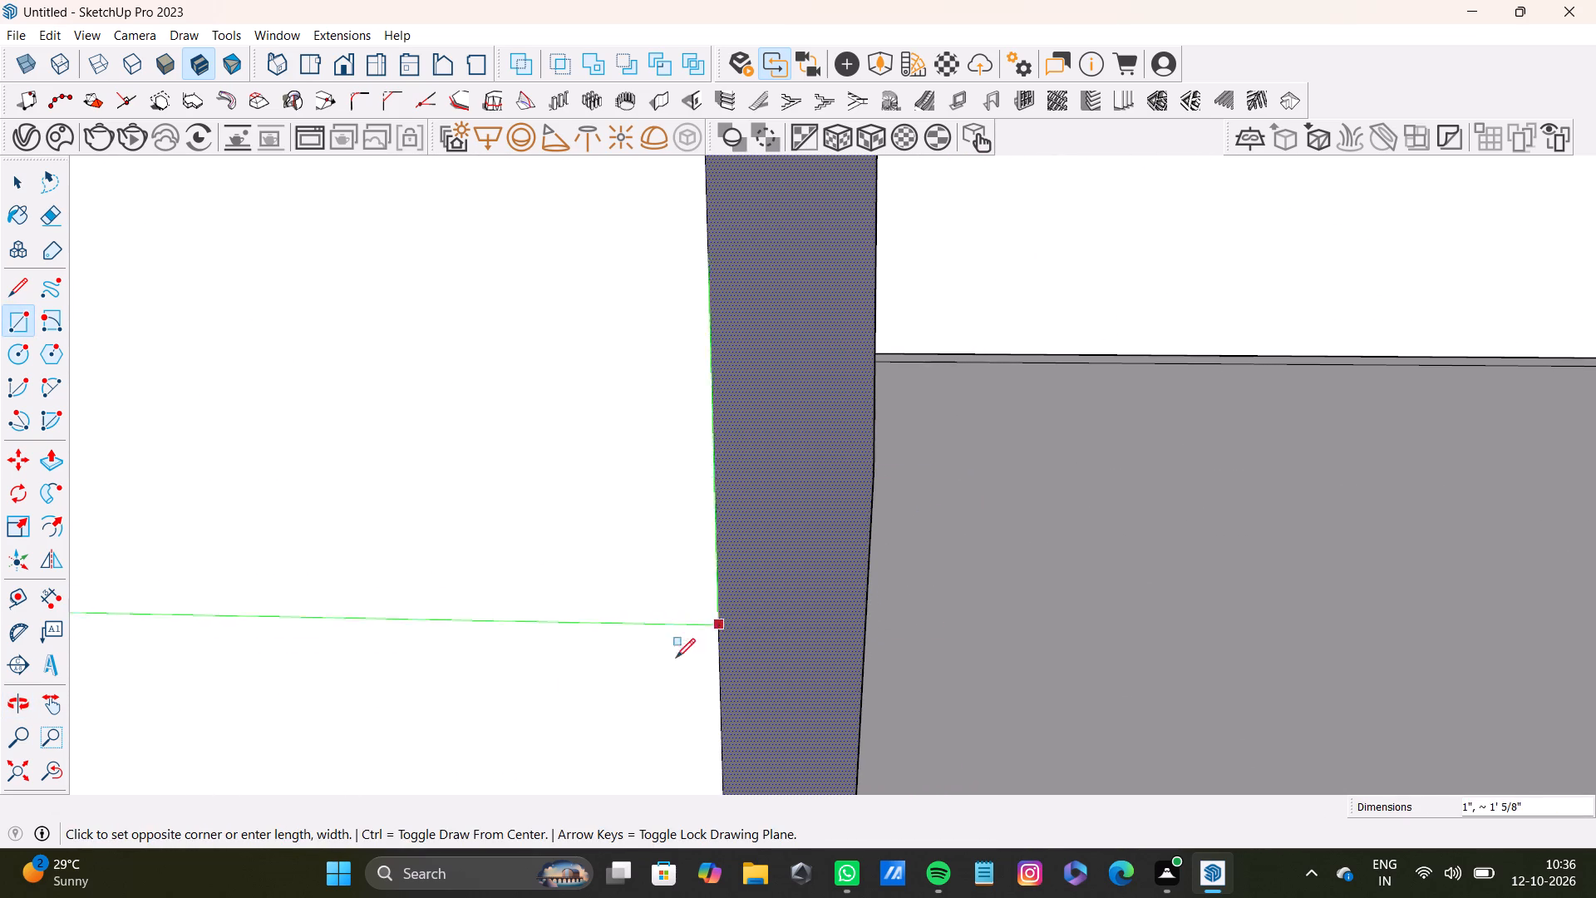
pyautogui.click(46, 773)
pyautogui.scroll(-3, 712, 590)
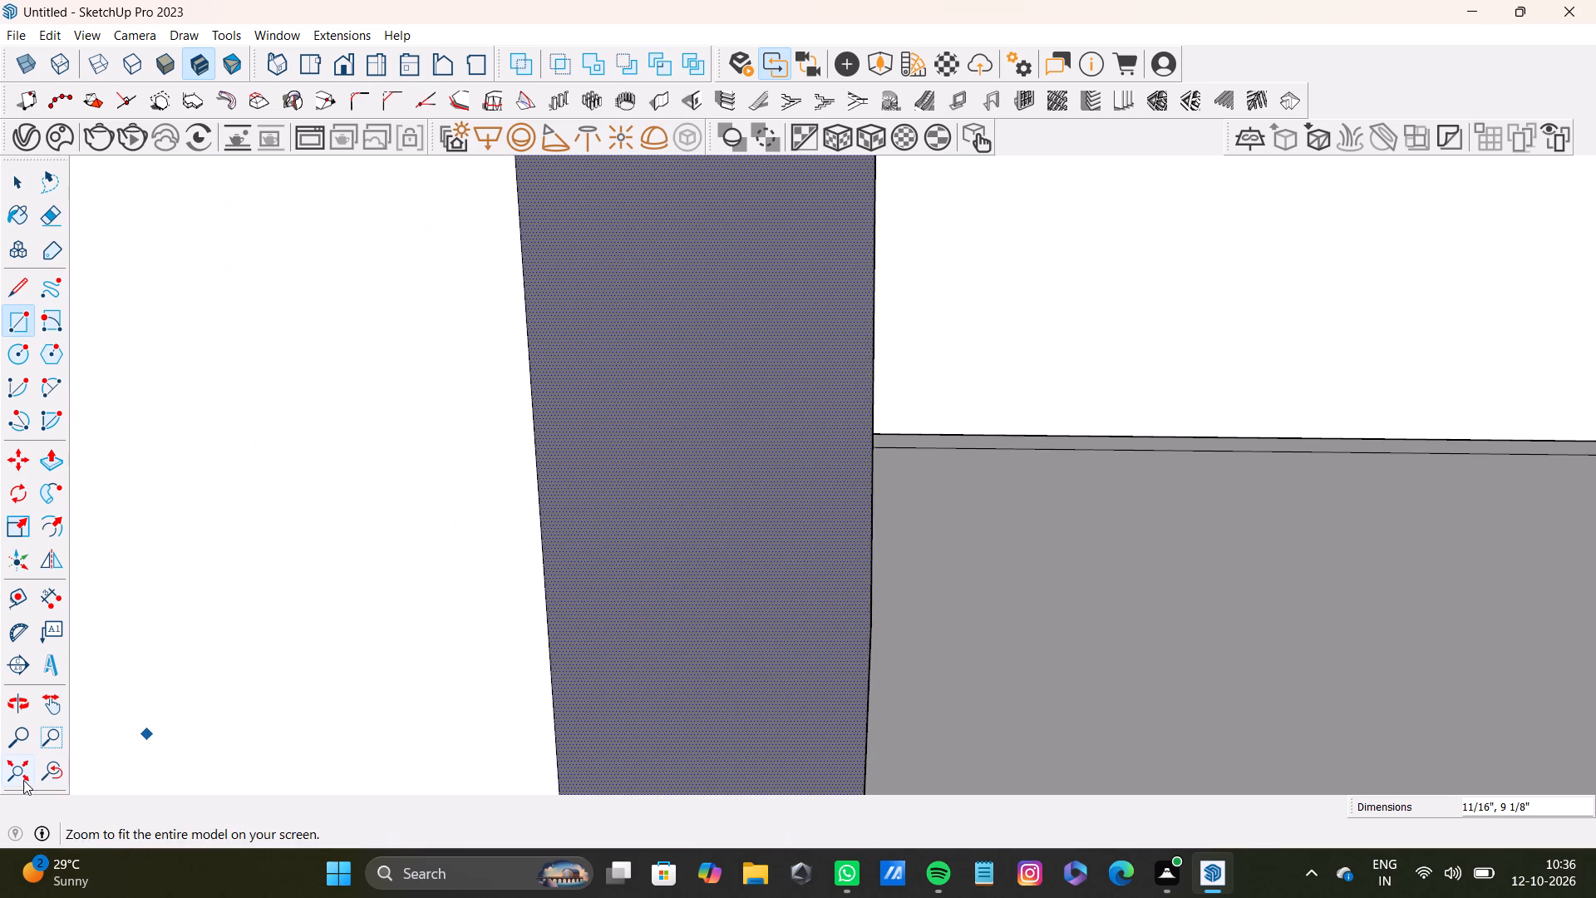
pyautogui.click(23, 780)
pyautogui.moveTo(1165, 580); pyautogui.dragTo(907, 664, button='middle')
pyautogui.scroll(8, 640, 739)
pyautogui.keyDown('shift'); pyautogui.moveTo(608, 725); pyautogui.dragTo(608, 713, button='middle'); pyautogui.keyUp('shift')
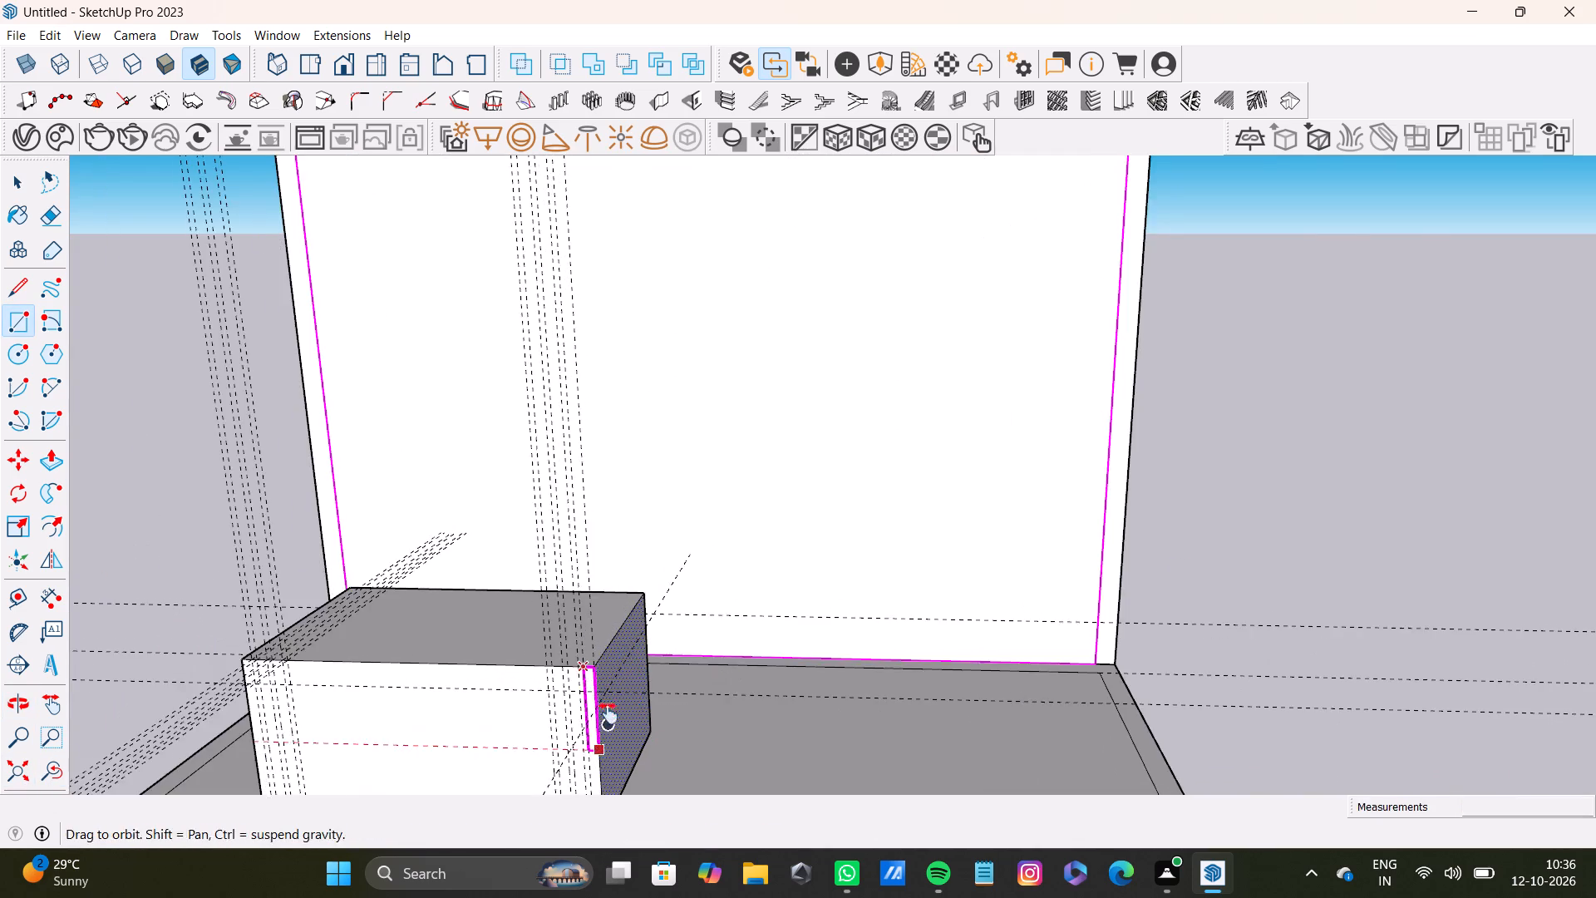
pyautogui.keyDown('shift'); pyautogui.moveTo(608, 713); pyautogui.dragTo(651, 541, button='middle'); pyautogui.keyUp('shift')
pyautogui.scroll(15, 640, 567)
pyautogui.keyDown('shift'); pyautogui.scroll(-1, 653, 732); pyautogui.keyUp('shift')
pyautogui.keyDown('shift'); pyautogui.moveTo(655, 729); pyautogui.dragTo(664, 604, button='middle'); pyautogui.keyUp('shift')
pyautogui.scroll(3, 659, 620)
pyautogui.click(686, 671)
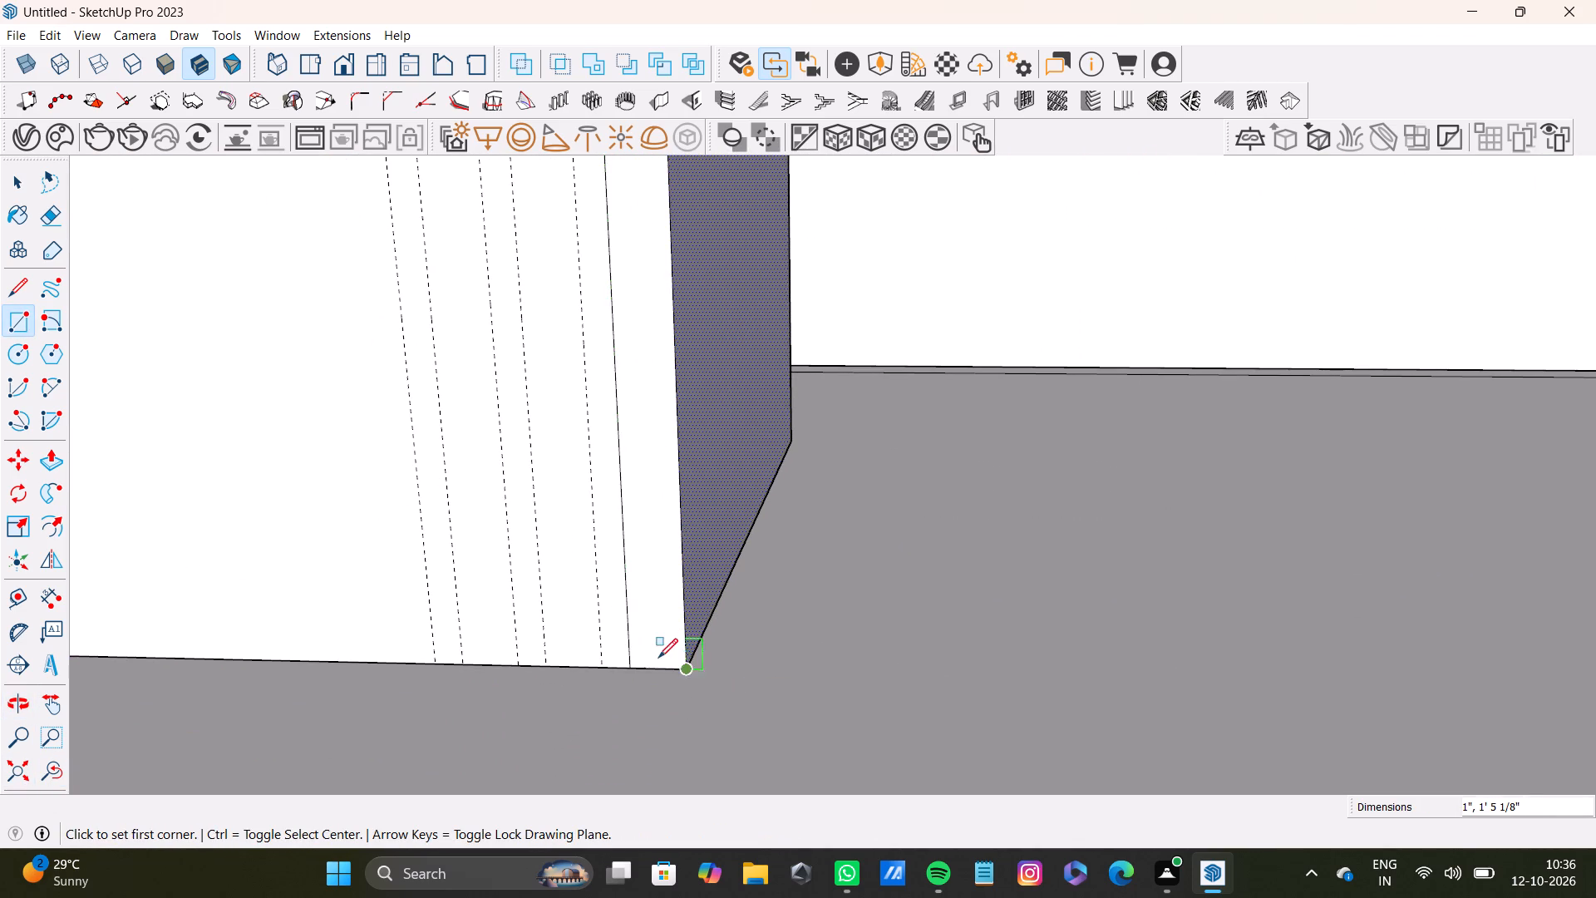
# Draw a full-height rectangle on the front face between the second and third vertical guides from the right edge.
pyautogui.scroll(-8, 653, 651)
pyautogui.keyDown('shift'); pyautogui.moveTo(583, 492); pyautogui.dragTo(783, 708, button='middle'); pyautogui.keyUp('shift')
pyautogui.scroll(7, 765, 425)
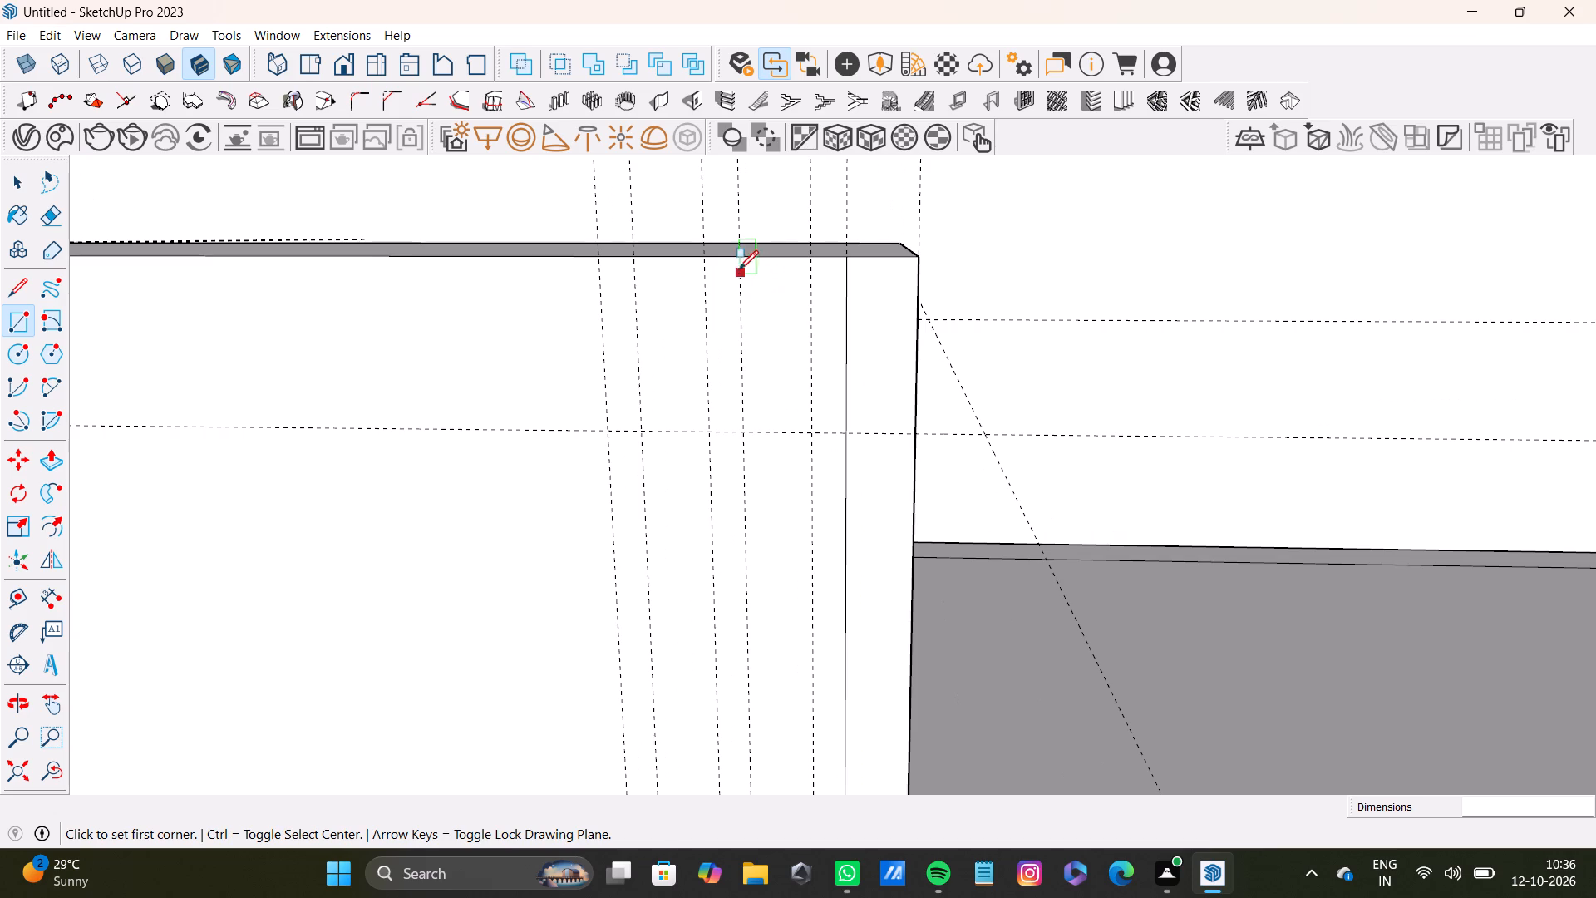
pyautogui.click(742, 258)
pyautogui.scroll(-4, 764, 492)
pyautogui.keyDown('shift'); pyautogui.moveTo(759, 547); pyautogui.dragTo(786, 315, button='middle'); pyautogui.keyUp('shift')
pyautogui.scroll(-1, 778, 509)
pyautogui.keyDown('shift'); pyautogui.moveTo(775, 519); pyautogui.dragTo(773, 291, button='middle'); pyautogui.keyUp('shift')
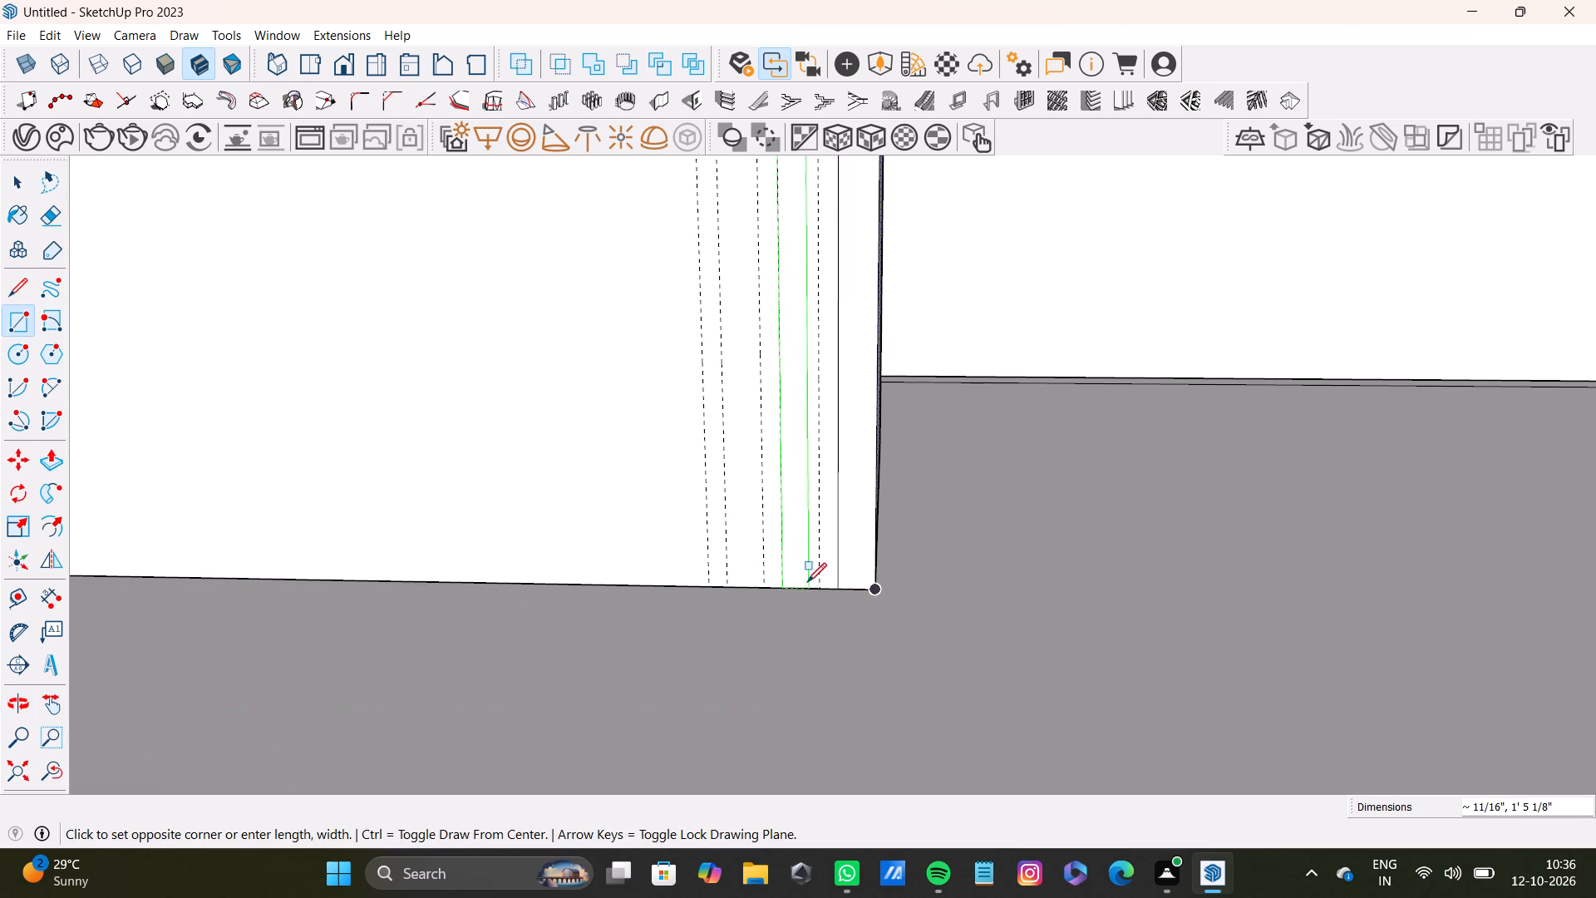
pyautogui.click(818, 584)
# Draw a 1" by 1' 5 1/8" full-height rectangle on the front face between the fourth and fifth guides from the right edge.
pyautogui.keyDown('shift'); pyautogui.scroll(-5, 800, 552); pyautogui.keyUp('shift')
pyautogui.keyDown('shift'); pyautogui.moveTo(765, 368); pyautogui.dragTo(825, 724, button='middle'); pyautogui.keyUp('shift')
pyautogui.scroll(3, 840, 563)
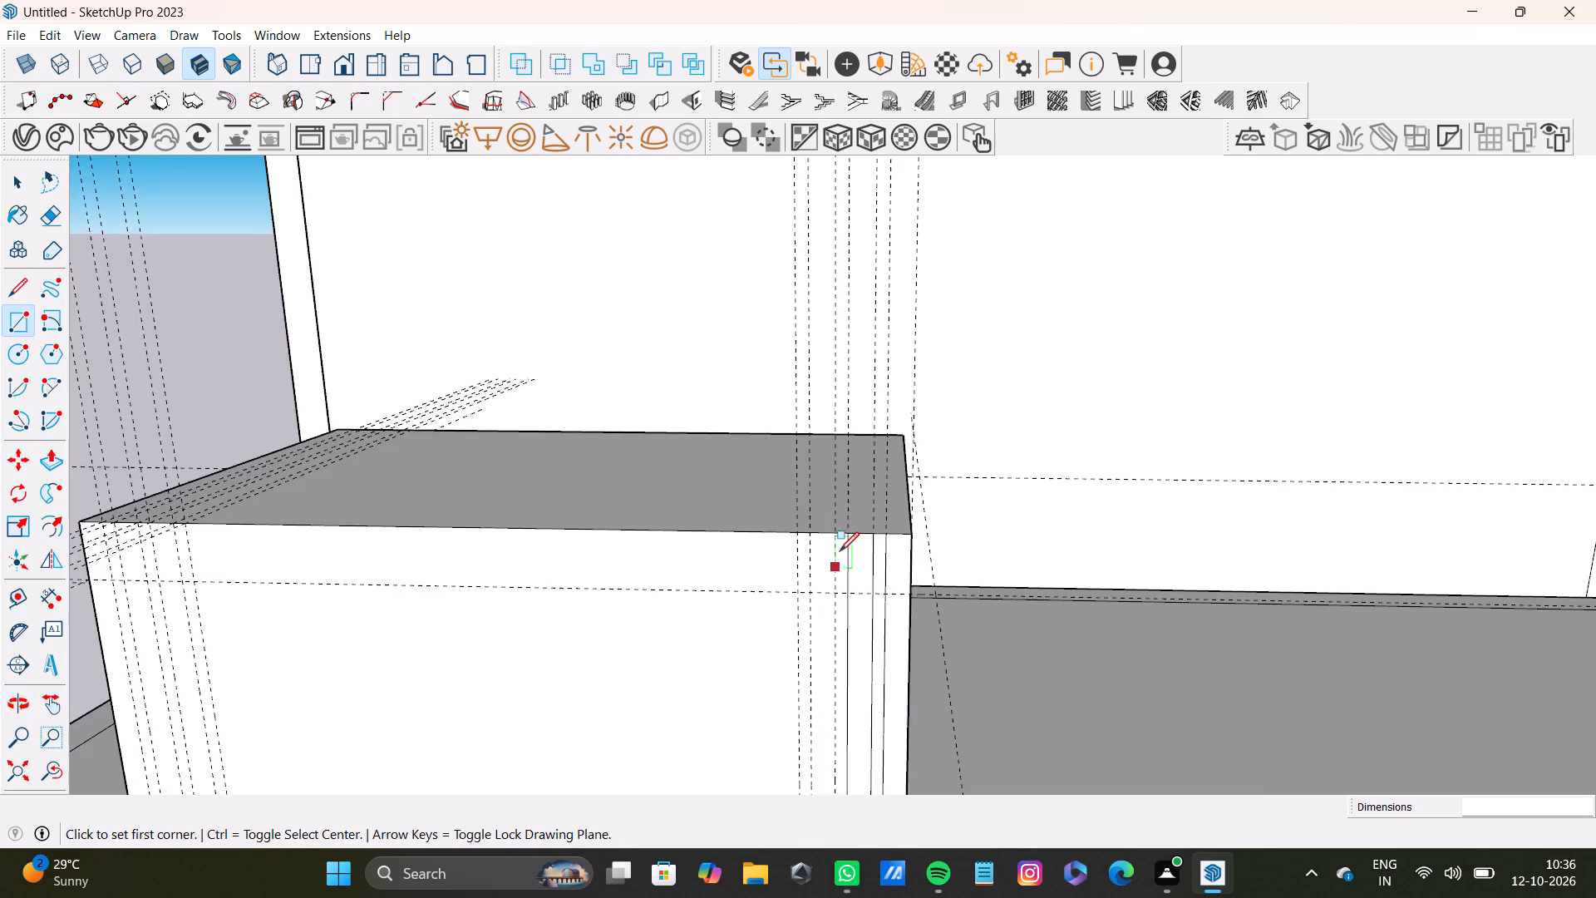
pyautogui.scroll(9, 840, 551)
pyautogui.click(764, 483)
pyautogui.scroll(-2, 810, 596)
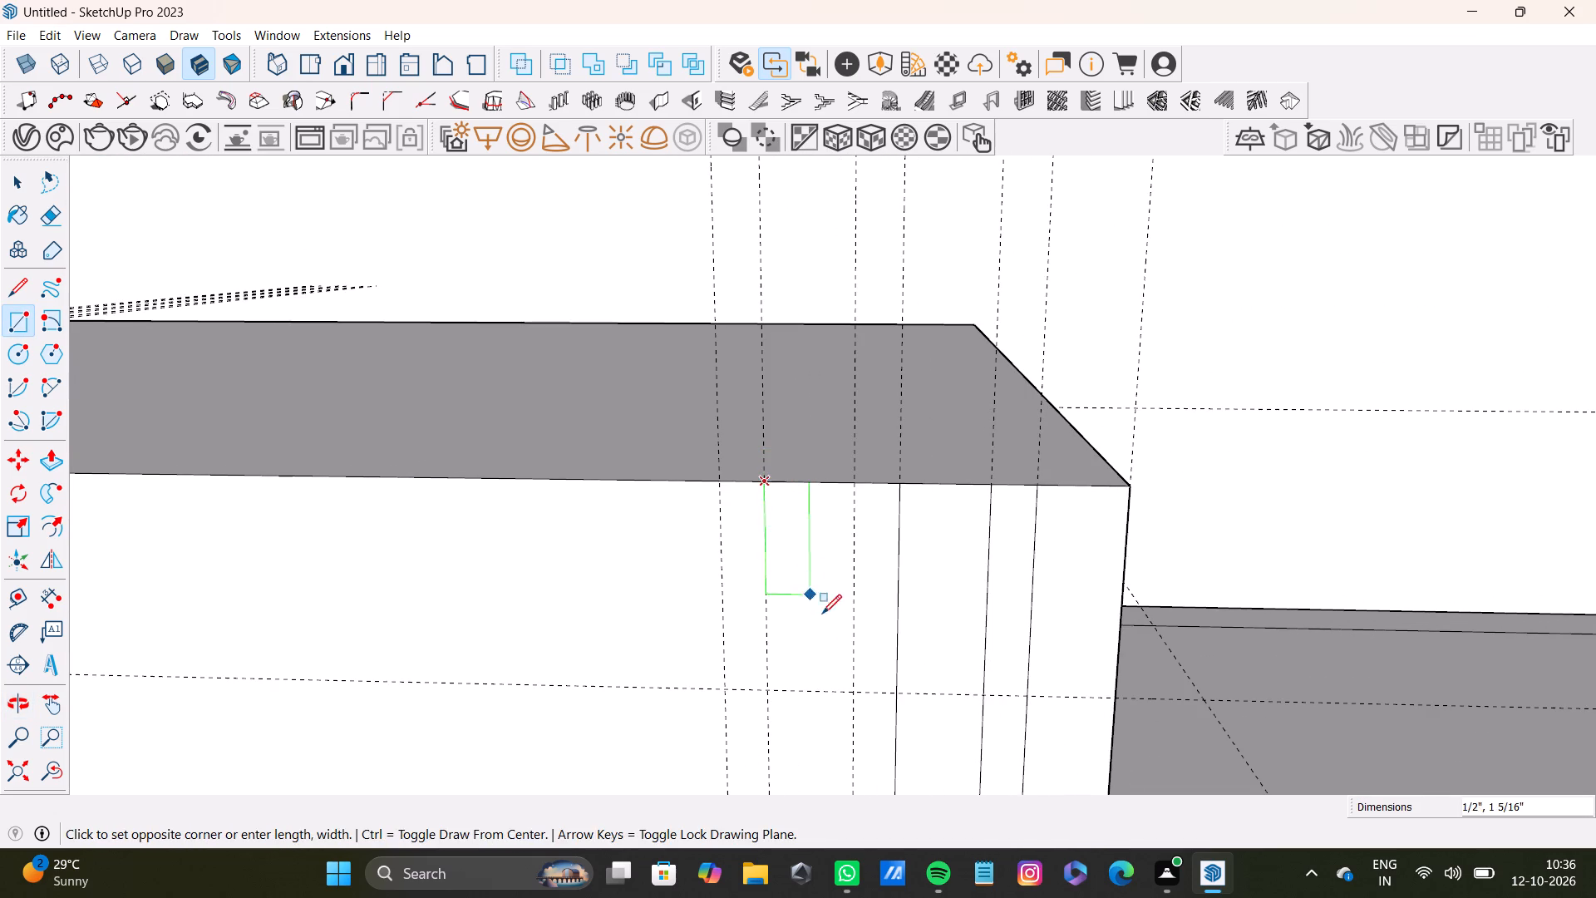
pyautogui.scroll(-1, 822, 614)
pyautogui.keyDown('shift'); pyautogui.moveTo(840, 647); pyautogui.dragTo(836, 465, button='middle'); pyautogui.keyUp('shift')
pyautogui.scroll(-3, 833, 585)
pyautogui.keyDown('shift'); pyautogui.moveTo(822, 655); pyautogui.dragTo(855, 442, button='middle'); pyautogui.keyUp('shift')
pyautogui.keyDown('shift'); pyautogui.moveTo(845, 611); pyautogui.dragTo(854, 395, button='middle'); pyautogui.keyUp('shift')
pyautogui.keyDown('shift'); pyautogui.scroll(7, 844, 417); pyautogui.keyUp('shift')
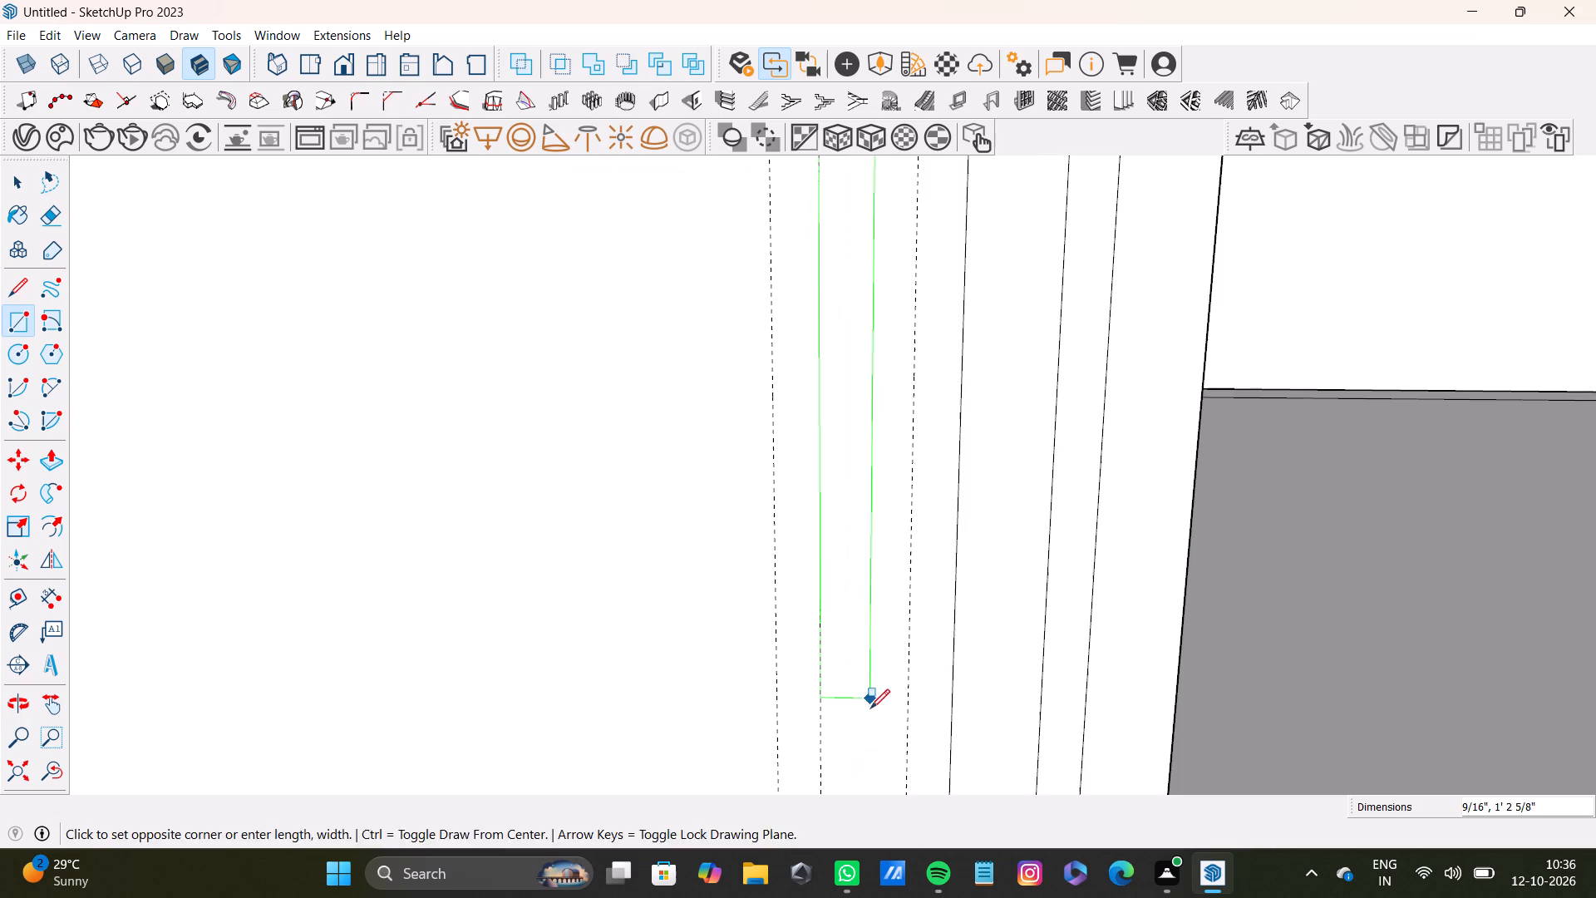
pyautogui.keyDown('shift'); pyautogui.moveTo(870, 708); pyautogui.dragTo(837, 372, button='middle'); pyautogui.keyUp('shift')
pyautogui.keyDown('shift'); pyautogui.scroll(1, 837, 378); pyautogui.keyUp('shift')
pyautogui.click(879, 593)
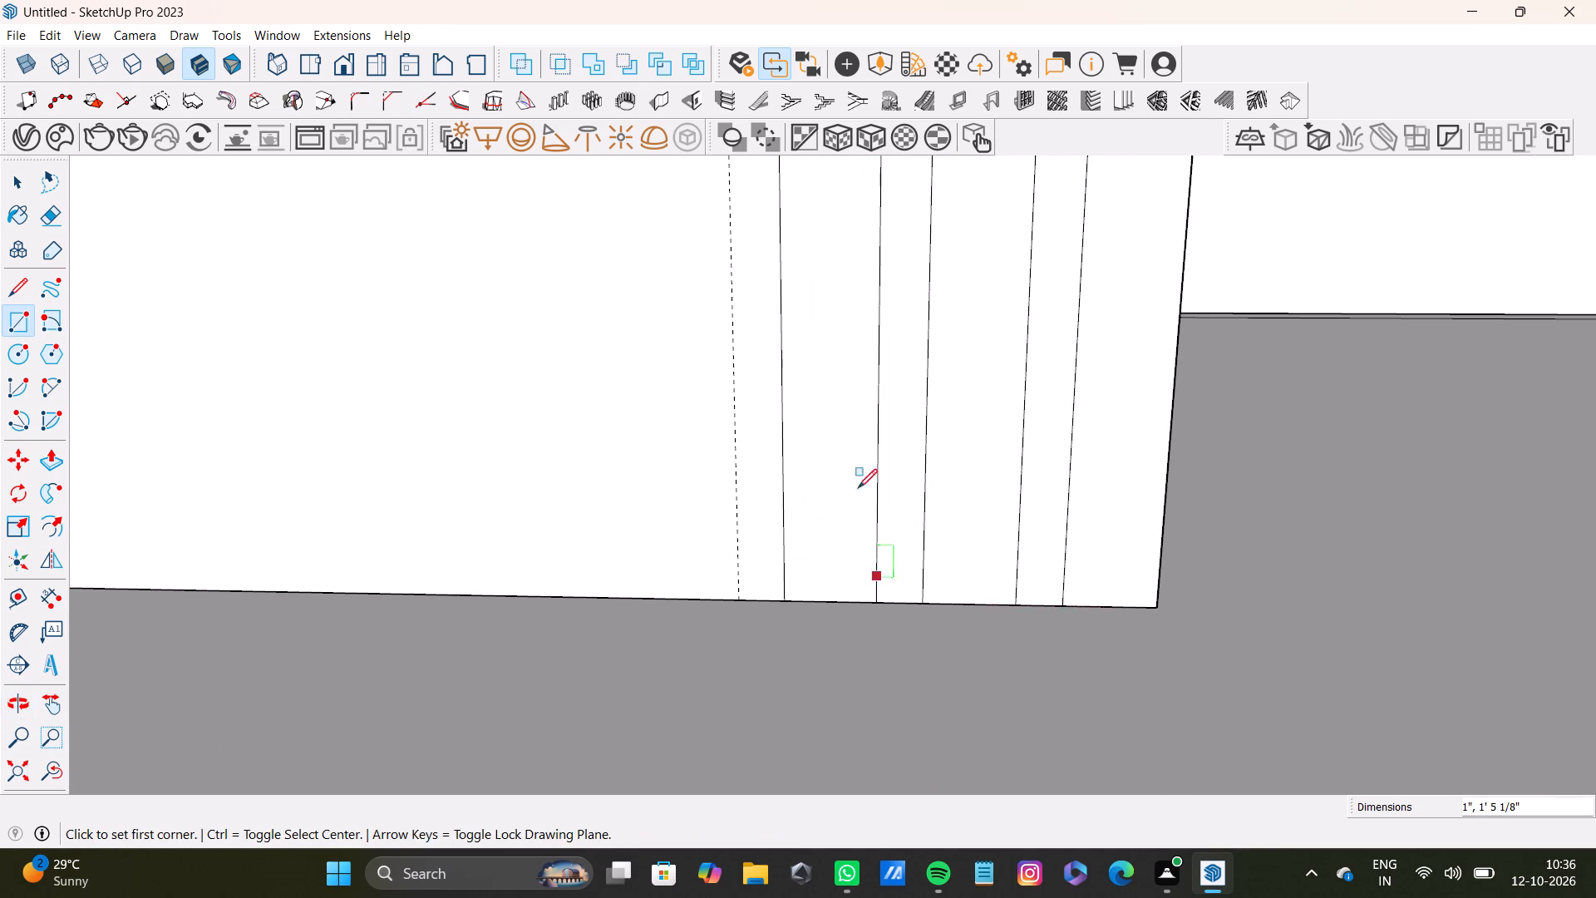
# Draw a 1/2" by 1' 5 1/8" rectangle on the front face, filling the gap between the two inner 1" strips.
pyautogui.scroll(-9, 851, 422)
pyautogui.keyDown('shift'); pyautogui.moveTo(855, 341); pyautogui.dragTo(858, 663, button='middle'); pyautogui.keyUp('shift')
pyautogui.scroll(-4, 860, 312)
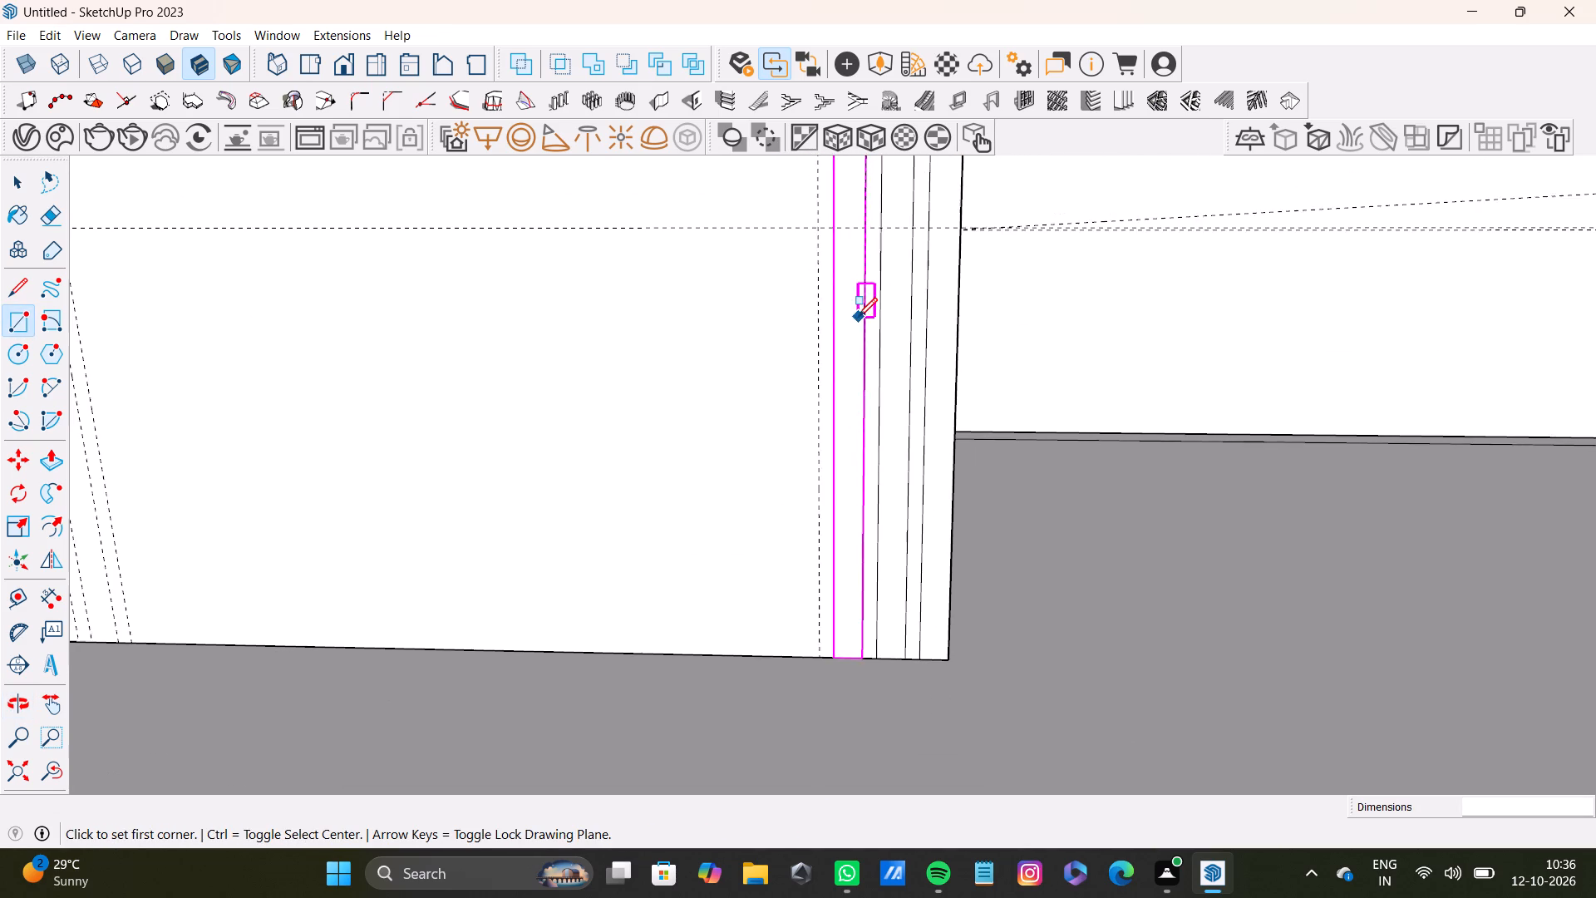
pyautogui.keyDown('shift'); pyautogui.moveTo(859, 317); pyautogui.dragTo(844, 566, button='middle'); pyautogui.keyUp('shift')
pyautogui.scroll(13, 869, 472)
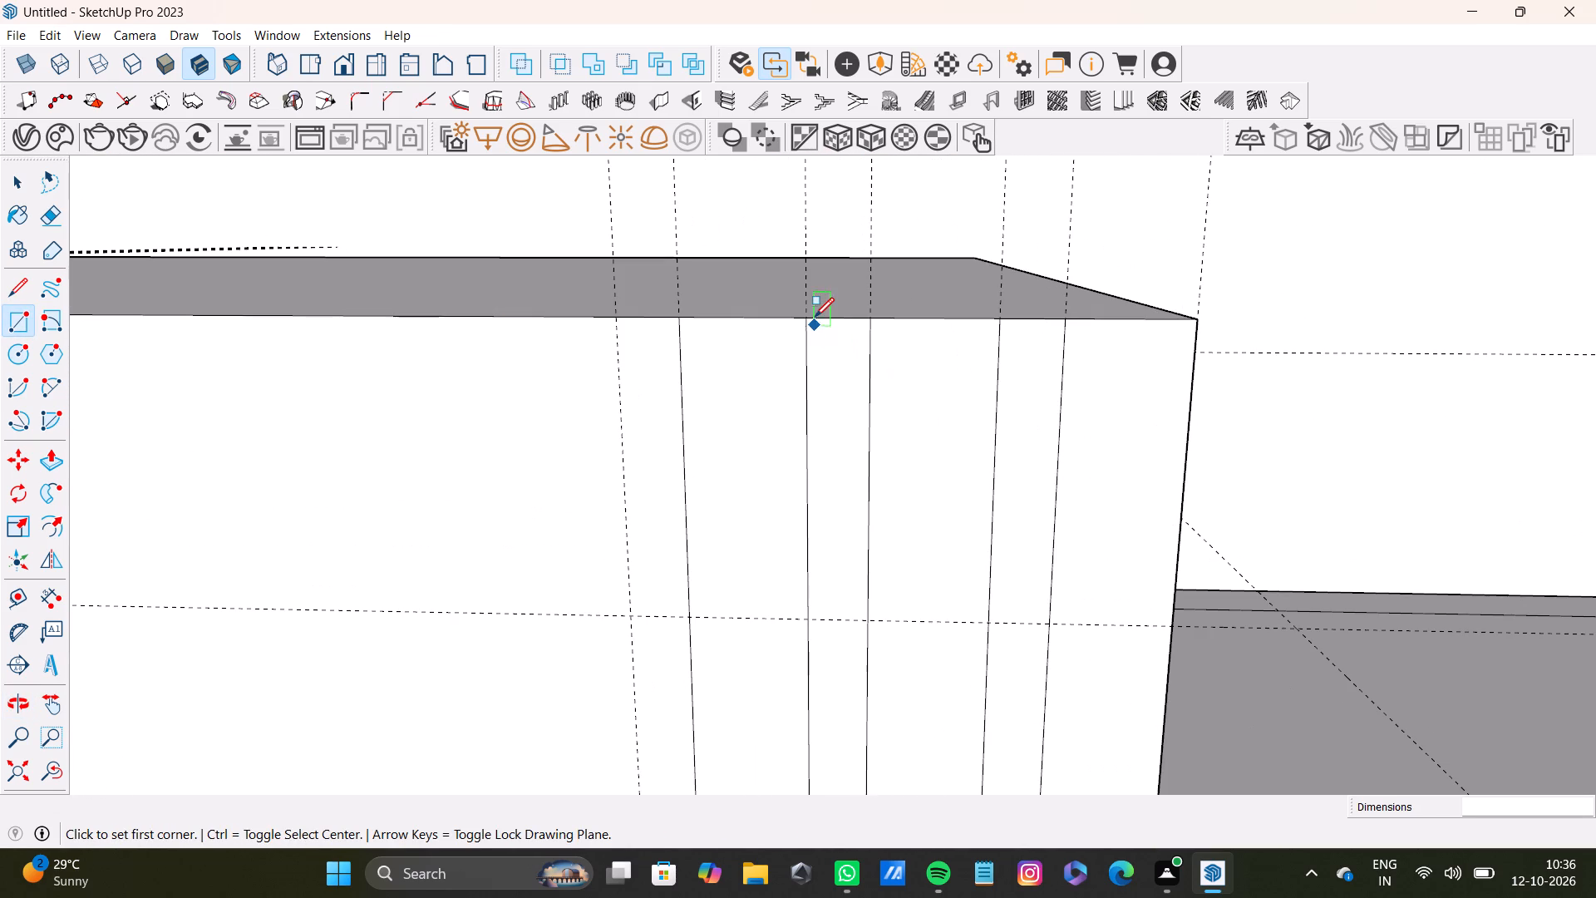
pyautogui.click(814, 317)
pyautogui.scroll(-3, 839, 501)
pyautogui.keyDown('shift'); pyautogui.moveTo(851, 580); pyautogui.dragTo(832, 220, button='middle'); pyautogui.keyUp('shift')
pyautogui.scroll(-2, 889, 495)
pyautogui.keyDown('shift'); pyautogui.moveTo(879, 532); pyautogui.dragTo(833, 221, button='middle'); pyautogui.keyUp('shift')
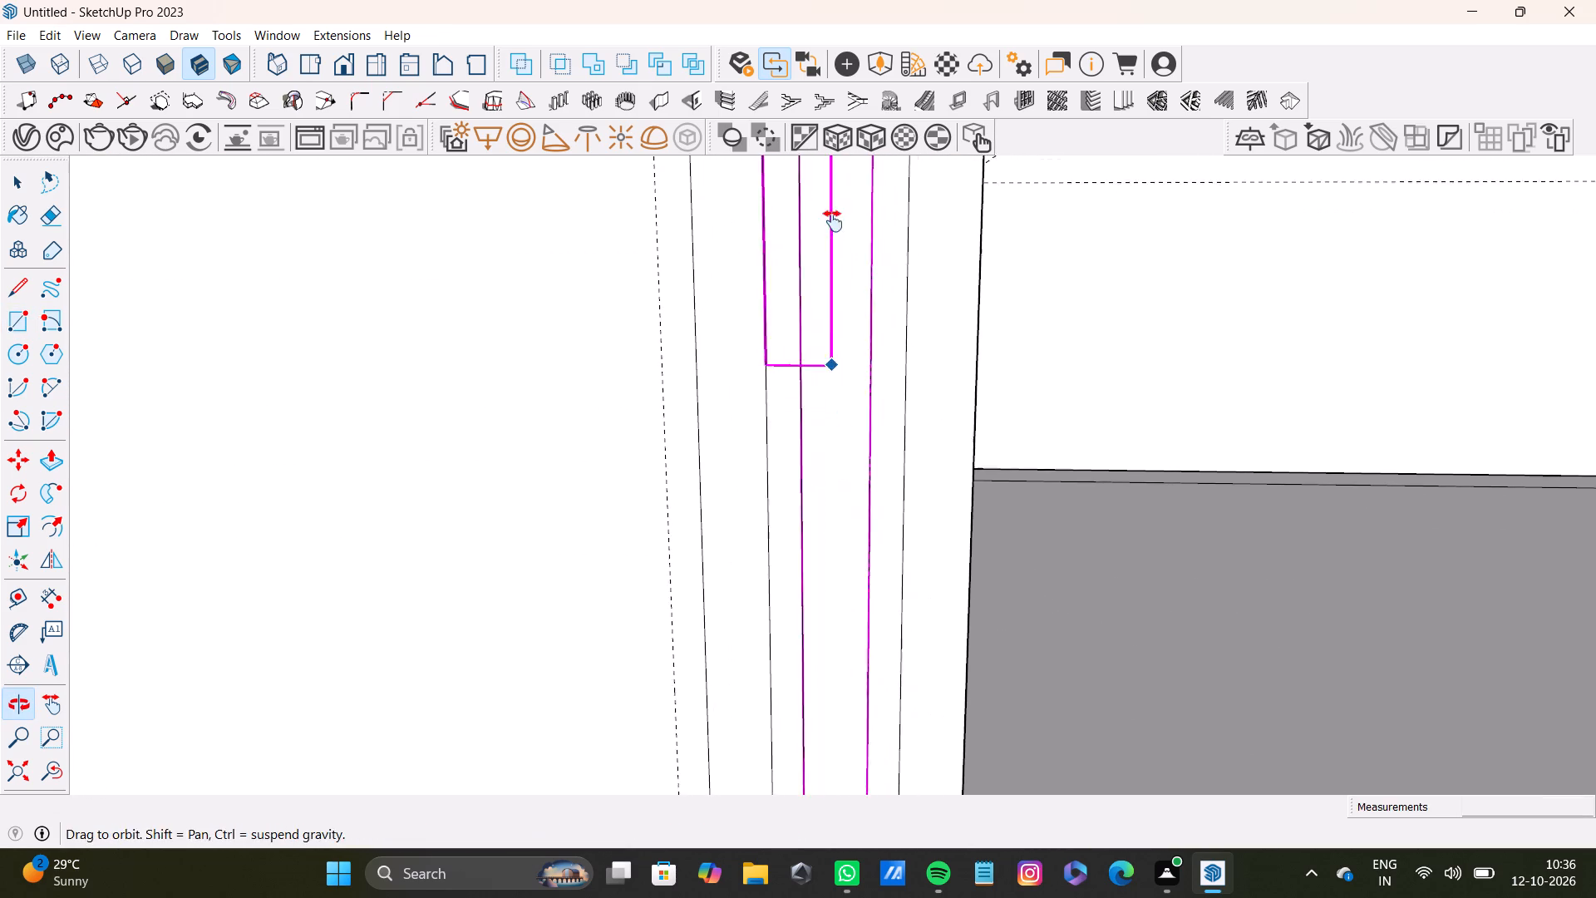
pyautogui.keyDown('shift'); pyautogui.moveTo(833, 221); pyautogui.dragTo(835, 218, button='middle'); pyautogui.keyUp('shift')
pyautogui.scroll(4, 798, 610)
pyautogui.keyDown('shift'); pyautogui.moveTo(809, 673); pyautogui.dragTo(788, 311, button='middle'); pyautogui.keyUp('shift')
pyautogui.scroll(3, 779, 542)
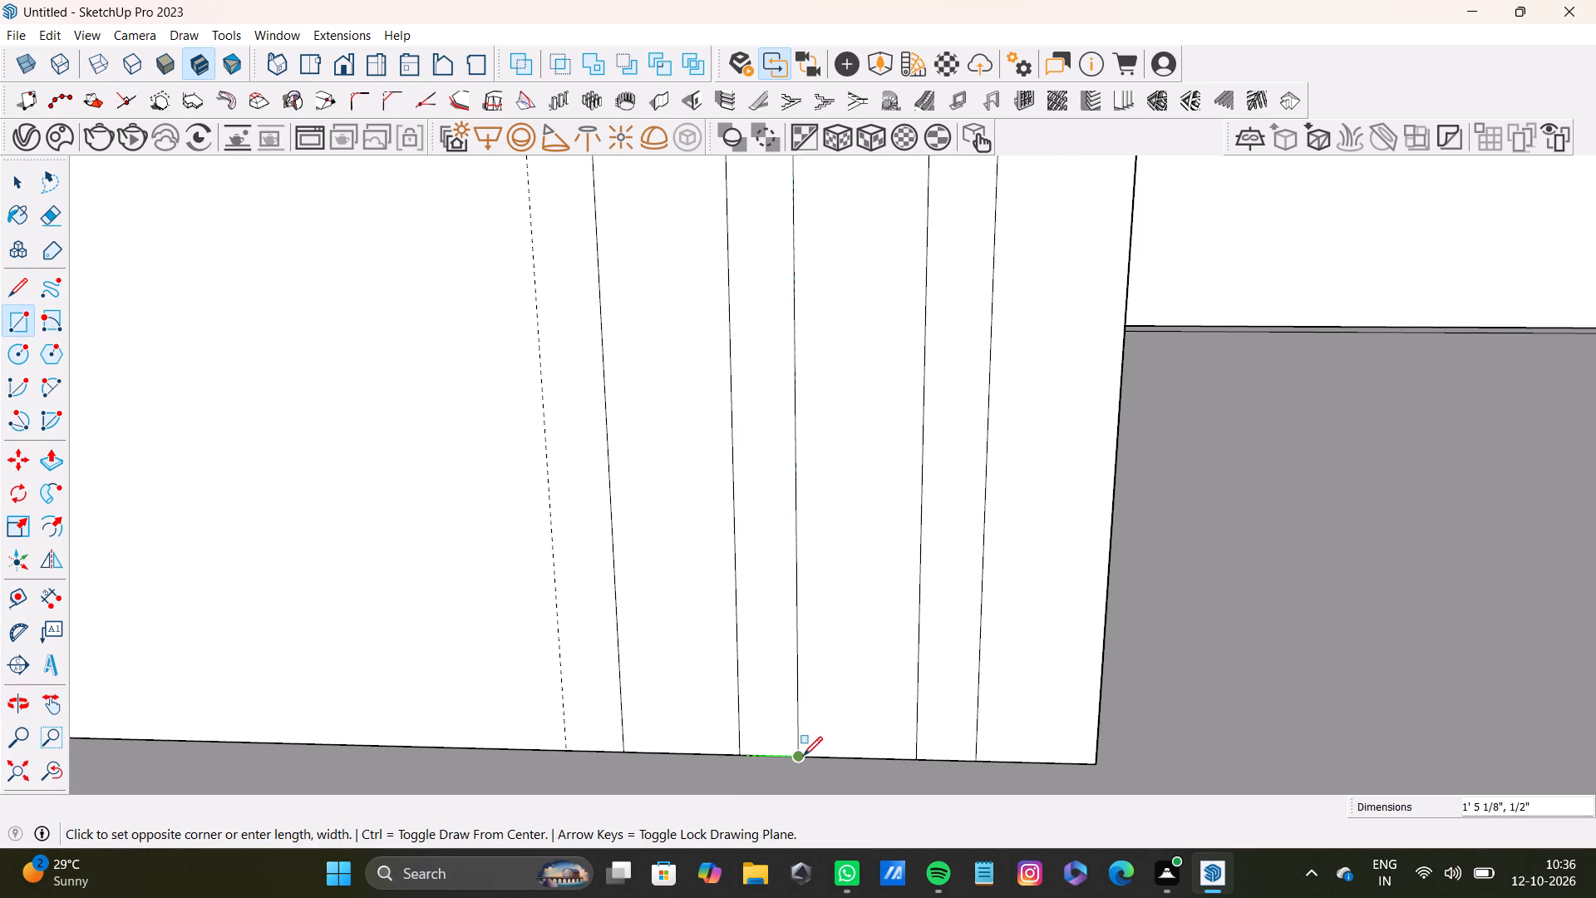
pyautogui.click(796, 754)
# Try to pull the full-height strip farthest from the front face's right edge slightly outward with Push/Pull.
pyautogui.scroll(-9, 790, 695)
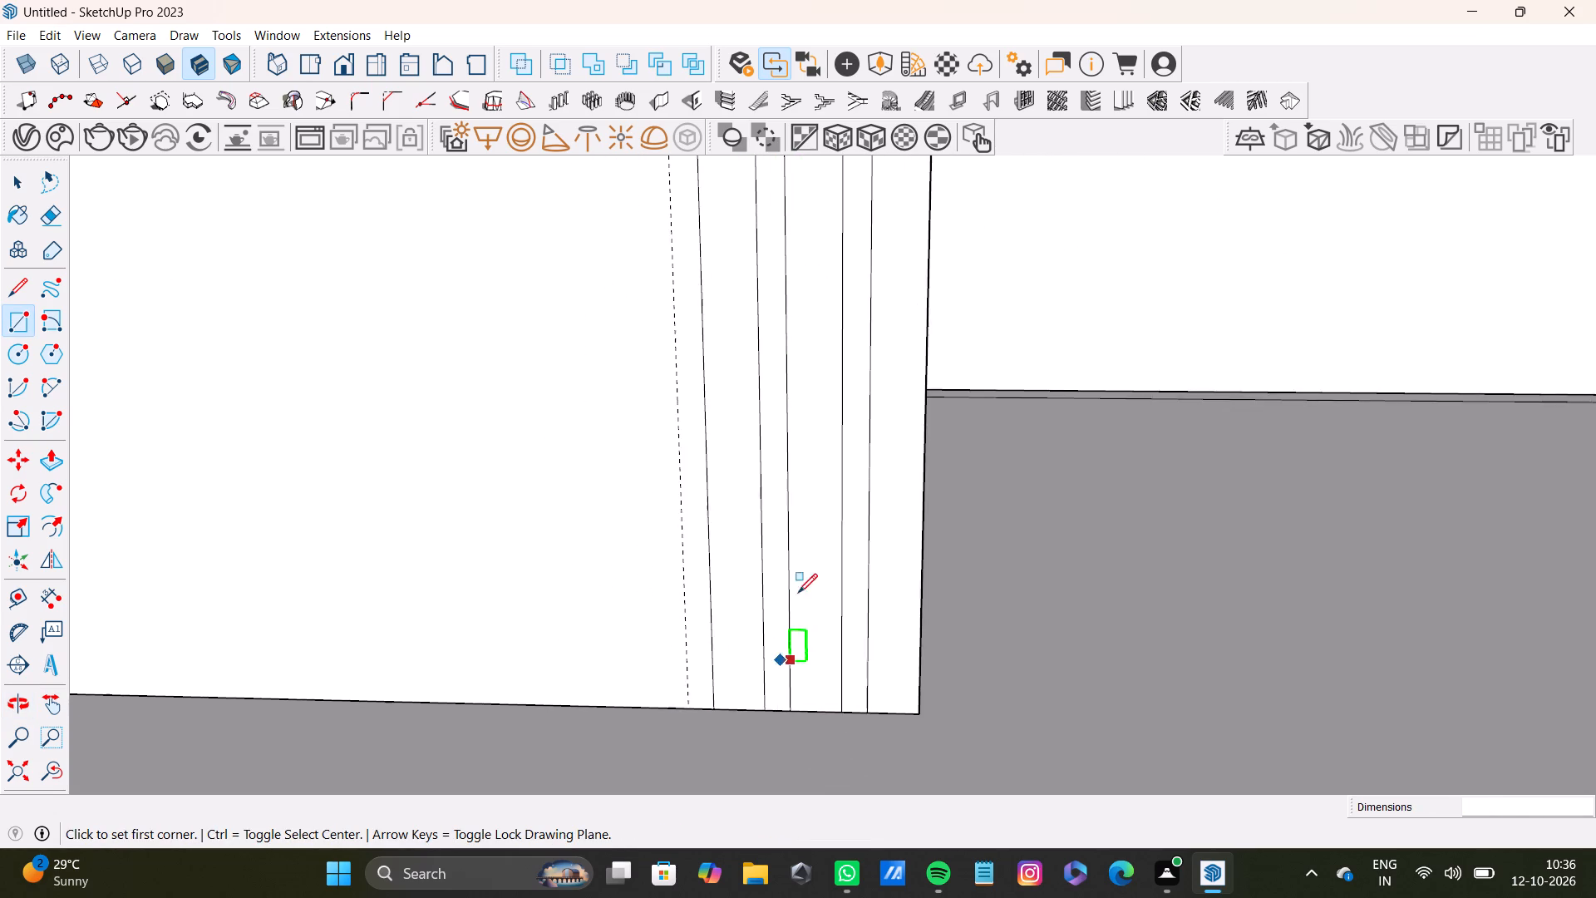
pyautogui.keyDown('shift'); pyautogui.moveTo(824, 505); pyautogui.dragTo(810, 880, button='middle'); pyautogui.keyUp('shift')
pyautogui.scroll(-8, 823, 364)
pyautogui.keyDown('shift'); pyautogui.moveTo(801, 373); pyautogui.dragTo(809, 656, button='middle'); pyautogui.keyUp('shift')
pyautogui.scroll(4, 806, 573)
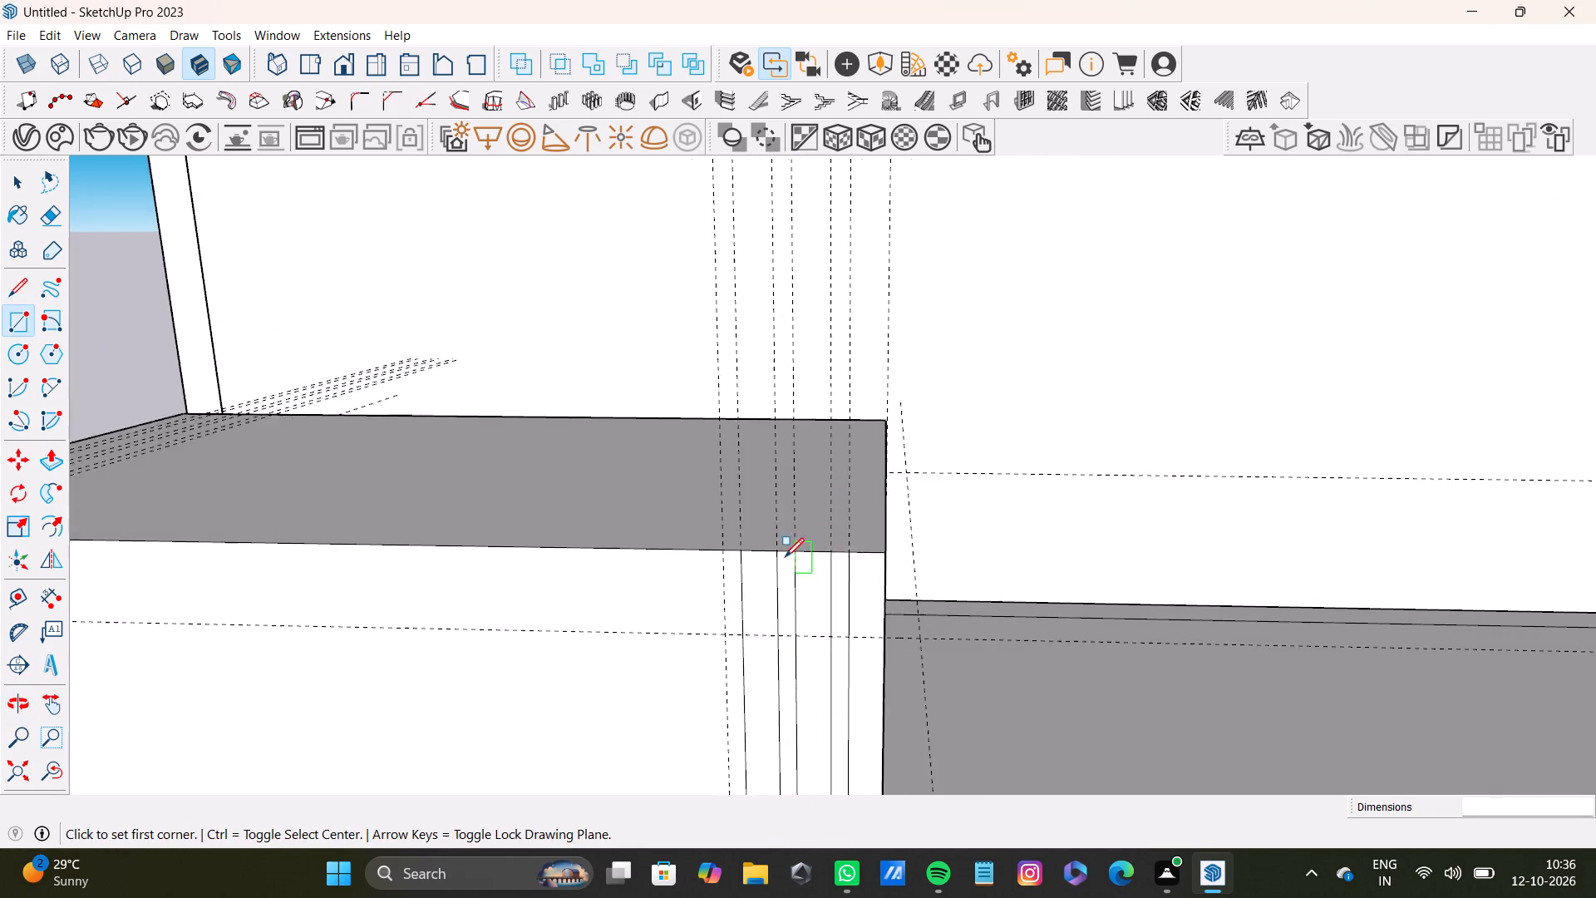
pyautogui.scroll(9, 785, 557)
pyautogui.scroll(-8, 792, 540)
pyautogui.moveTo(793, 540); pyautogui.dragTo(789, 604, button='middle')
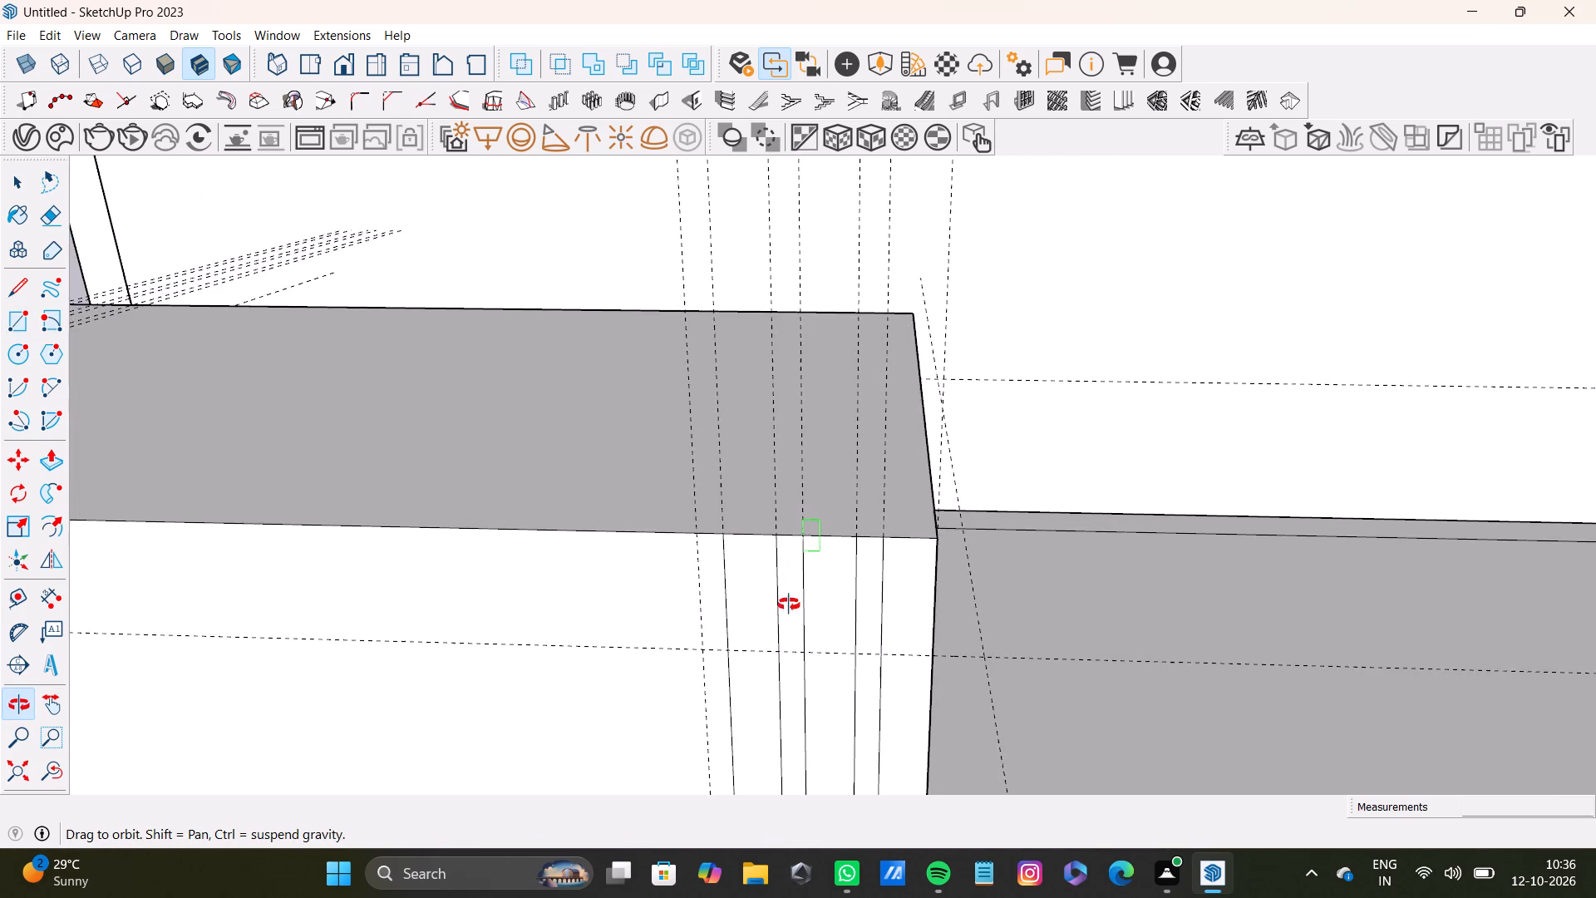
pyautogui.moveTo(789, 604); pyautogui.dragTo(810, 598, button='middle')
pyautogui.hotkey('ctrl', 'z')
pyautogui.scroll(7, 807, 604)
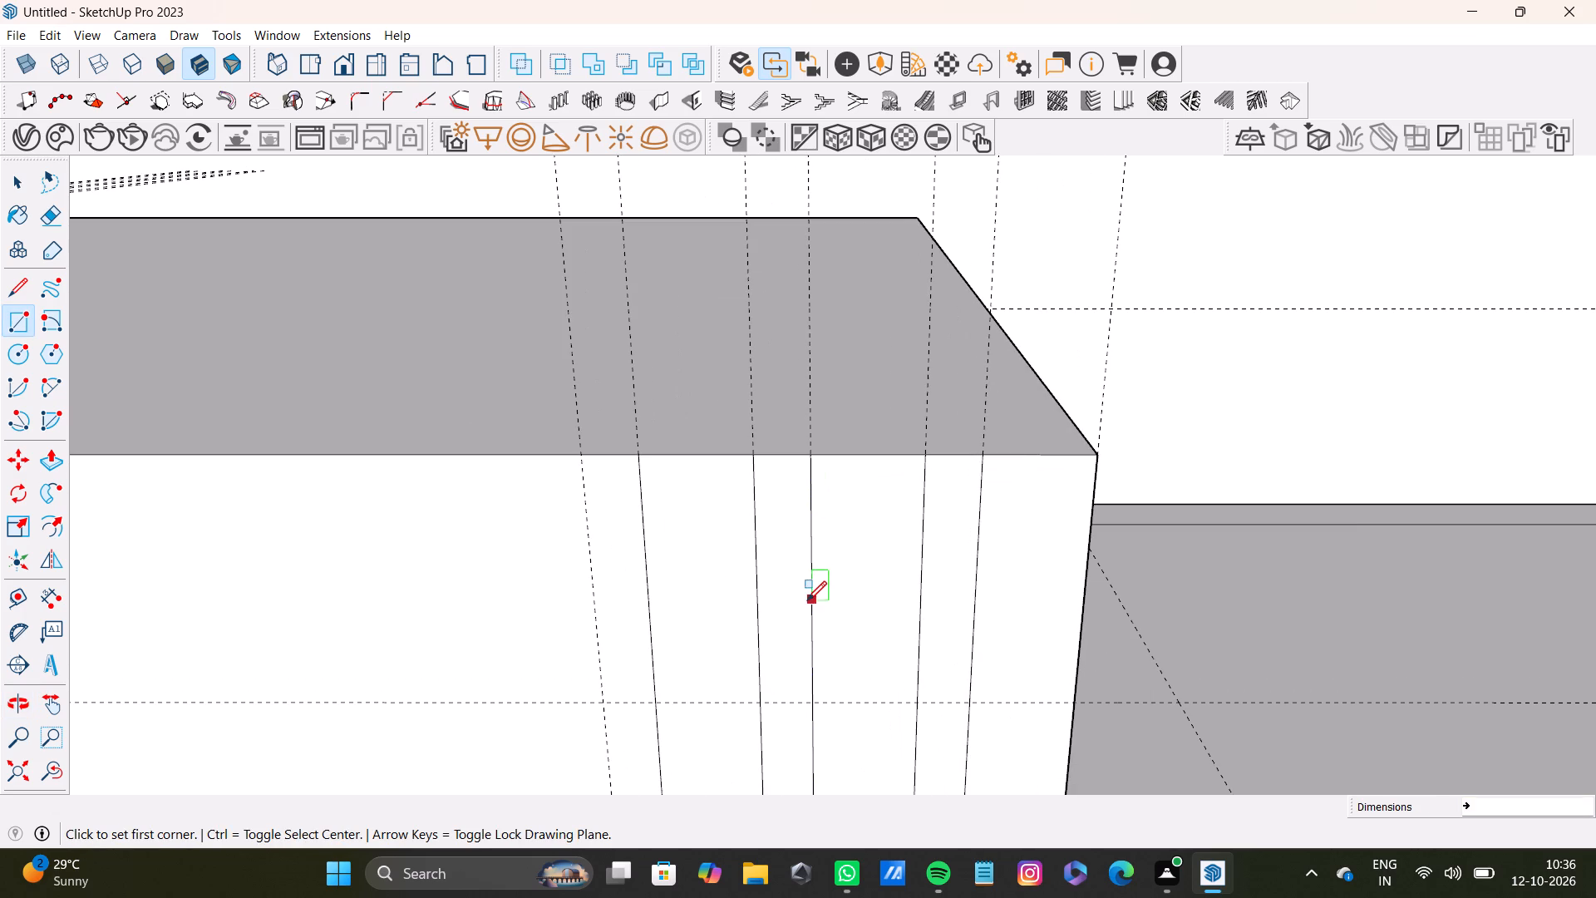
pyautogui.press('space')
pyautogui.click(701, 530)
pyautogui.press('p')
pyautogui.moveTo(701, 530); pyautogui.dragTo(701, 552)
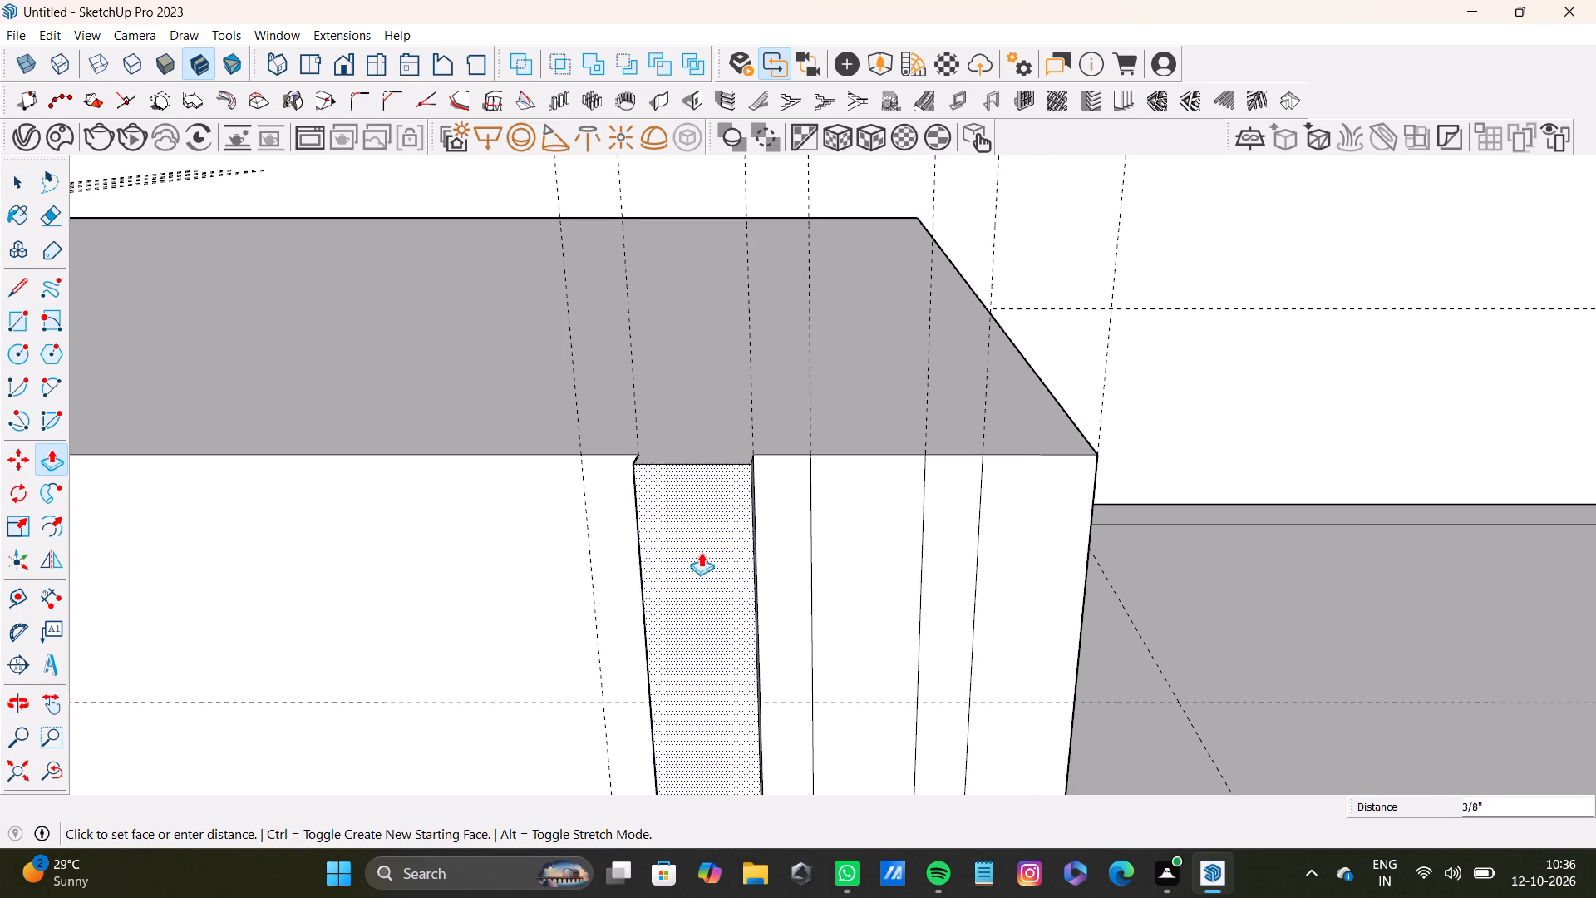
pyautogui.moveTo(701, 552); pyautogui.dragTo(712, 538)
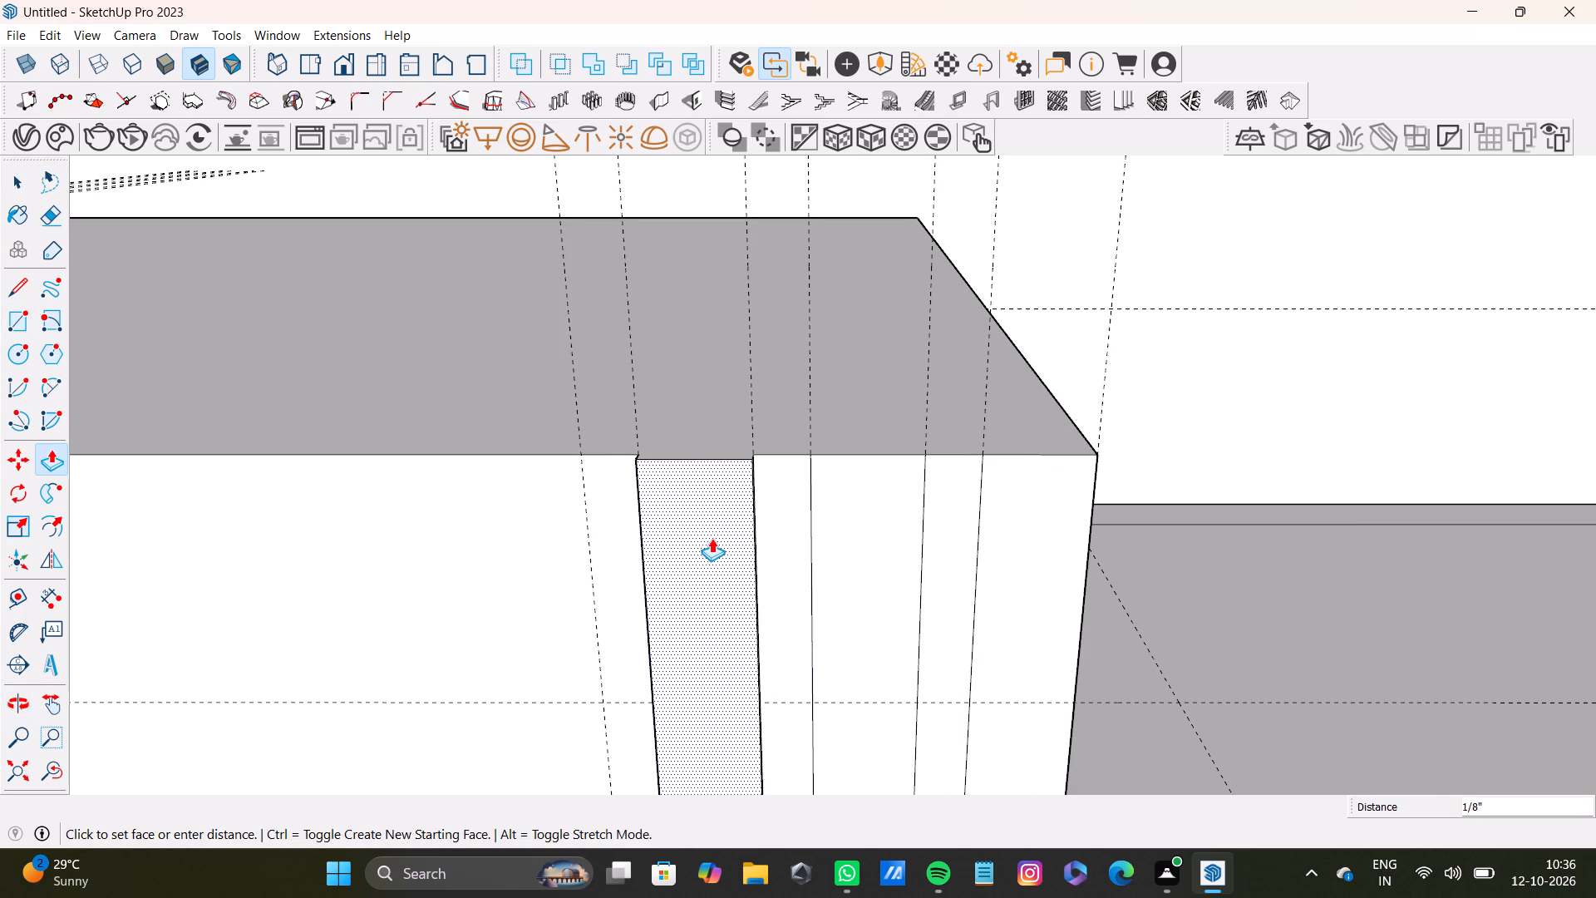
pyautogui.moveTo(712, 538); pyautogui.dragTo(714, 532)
# Undo the strip's push/pull and the full-height rectangles drawn on the box's front face, leaving the guides.
pyautogui.scroll(-8, 781, 571)
pyautogui.keyDown('shift'); pyautogui.moveTo(774, 590); pyautogui.dragTo(909, 609, button='middle'); pyautogui.keyUp('shift')
pyautogui.hotkey('ctrl', 'z')
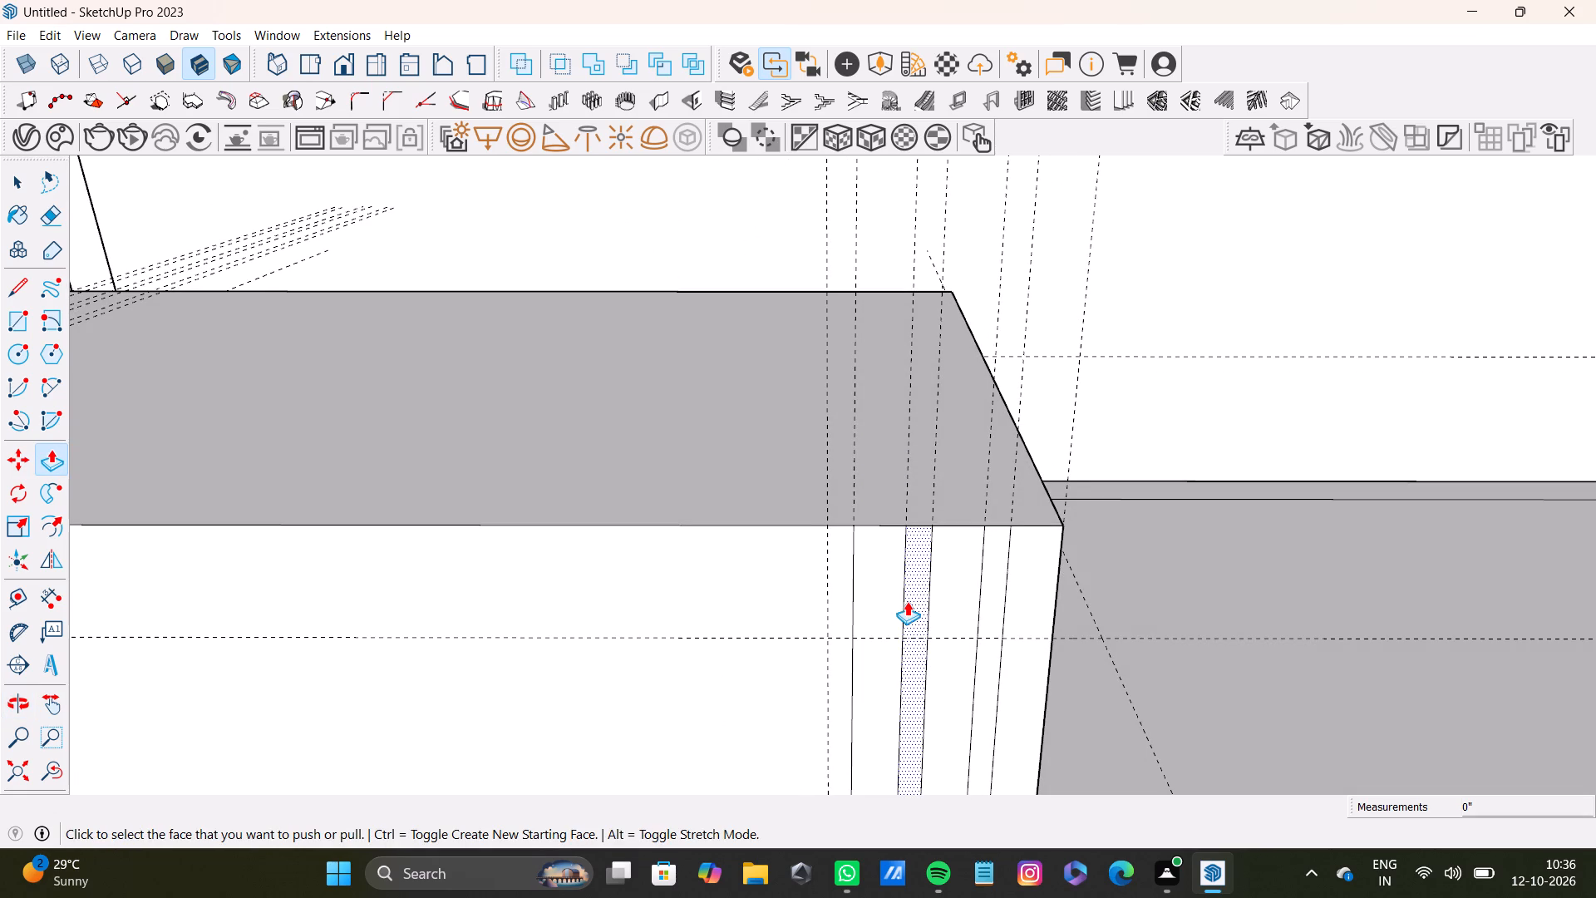
pyautogui.hotkey('ctrl', 'z')
pyautogui.hotkey('ctrl', 'z')
pyautogui.hotkey('ctrl', 'z')
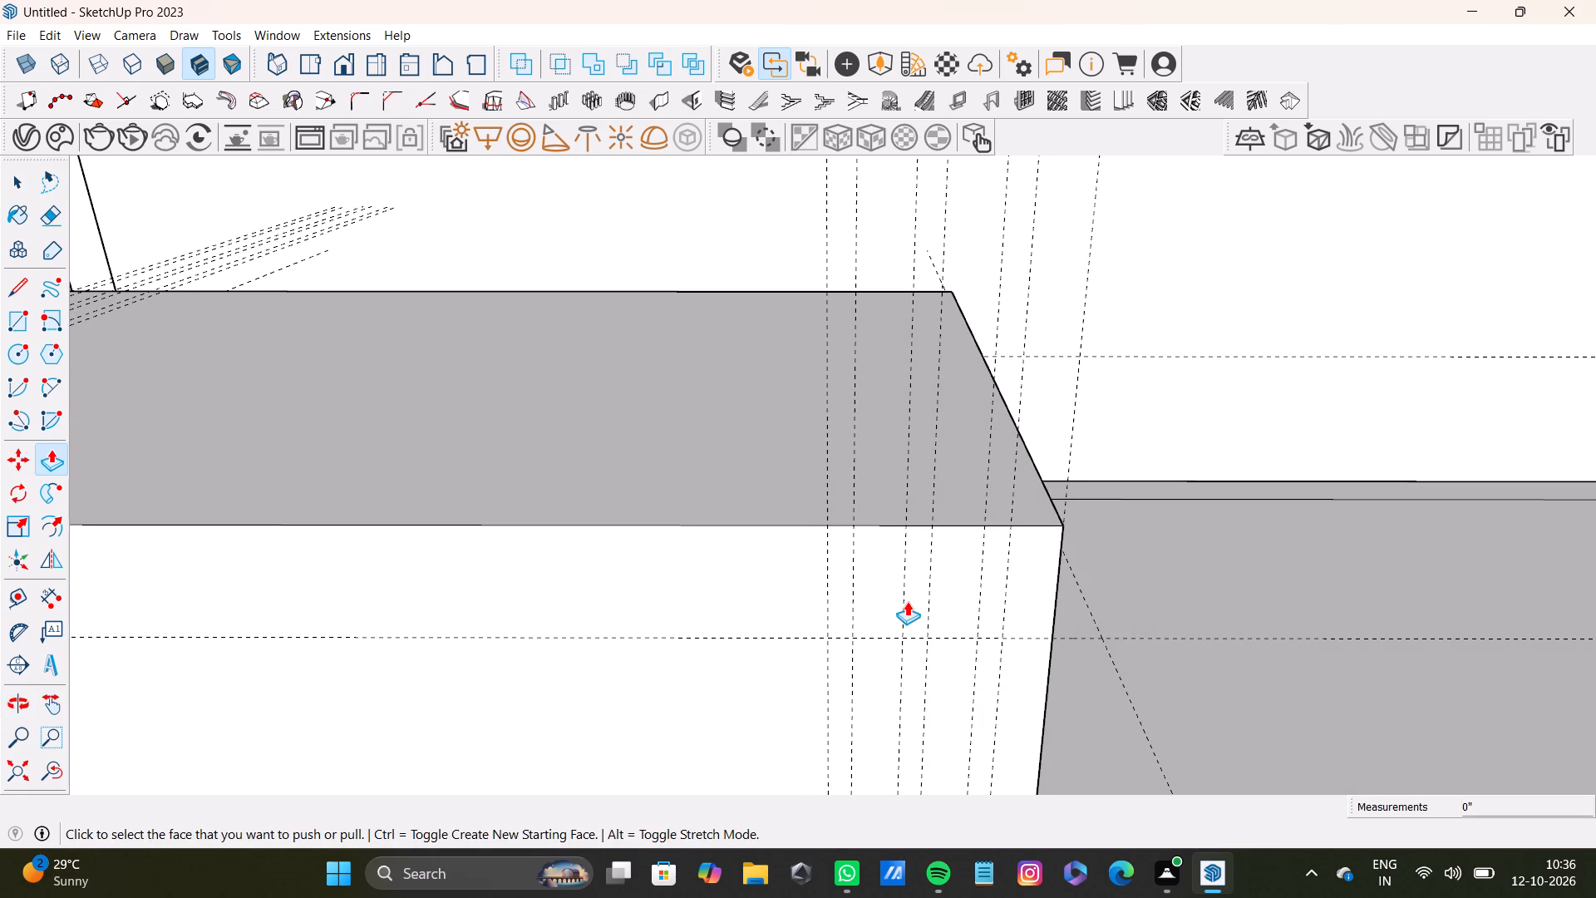
# Select the whole floor box with its connected faces and edges and make it a group.
pyautogui.scroll(-4, 907, 601)
pyautogui.moveTo(939, 624); pyautogui.dragTo(948, 676, button='middle')
pyautogui.press('space')
pyautogui.tripleClick(739, 600)
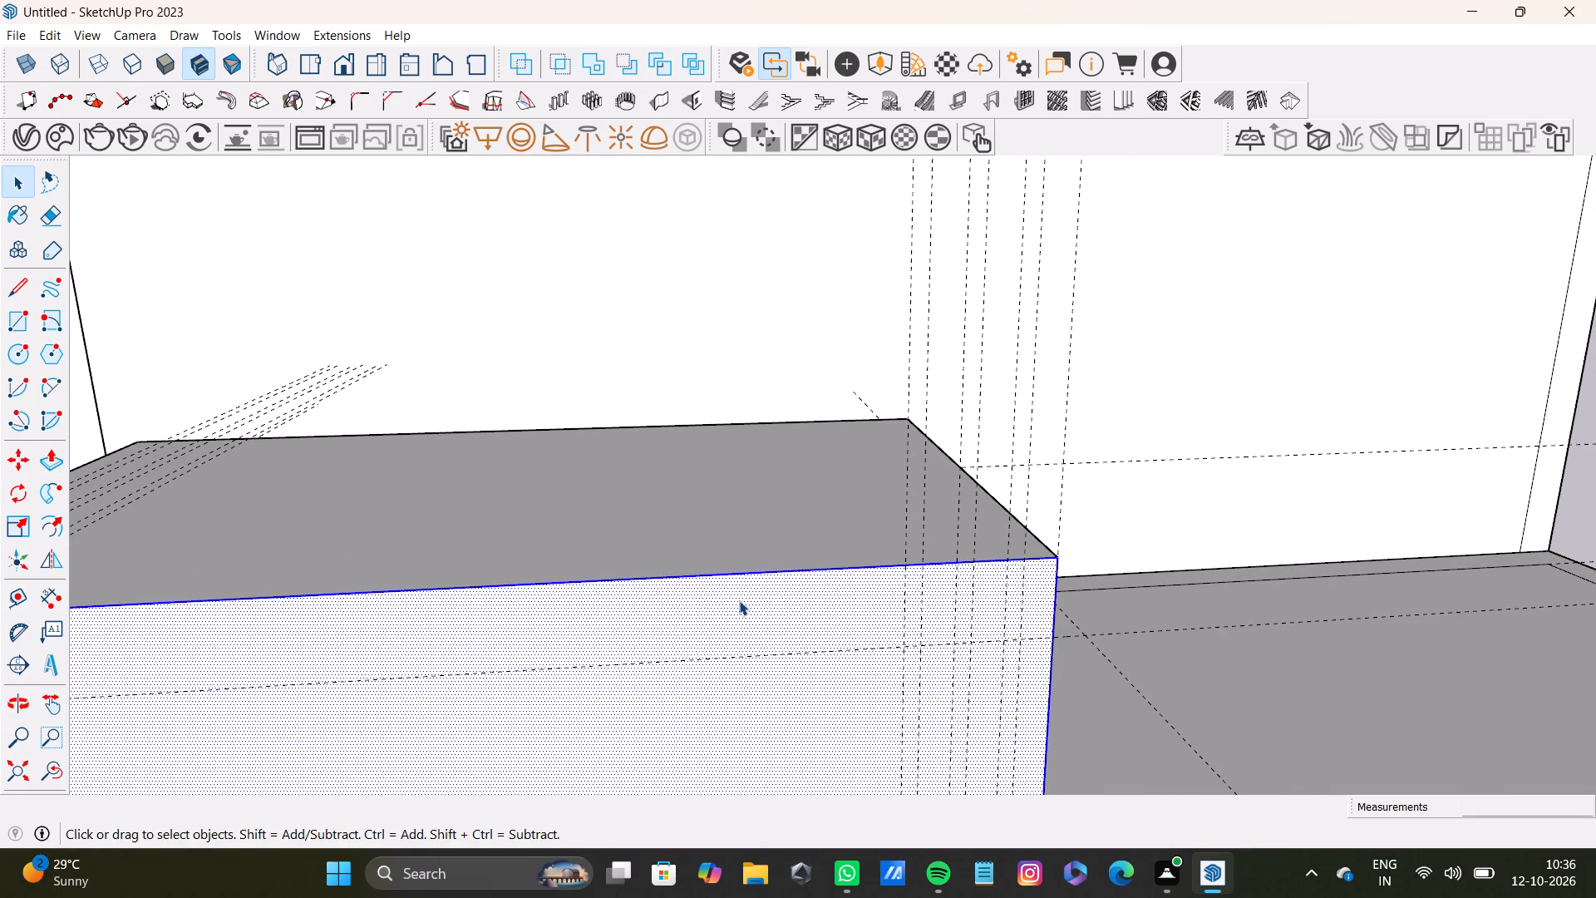
pyautogui.scroll(-9, 733, 622)
pyautogui.keyDown('shift'); pyautogui.moveTo(729, 629); pyautogui.dragTo(800, 492, button='middle'); pyautogui.keyUp('shift')
pyautogui.rightClick(755, 578)
pyautogui.click(857, 371)
# Inside the box group, draw a 1" wide full-height rectangle on the front face between the fourth and fifth guides from the right edge.
pyautogui.press('space')
pyautogui.scroll(-4, 744, 580)
pyautogui.moveTo(738, 590); pyautogui.dragTo(812, 597, button='middle')
pyautogui.tripleClick(798, 592)
pyautogui.scroll(4, 1012, 575)
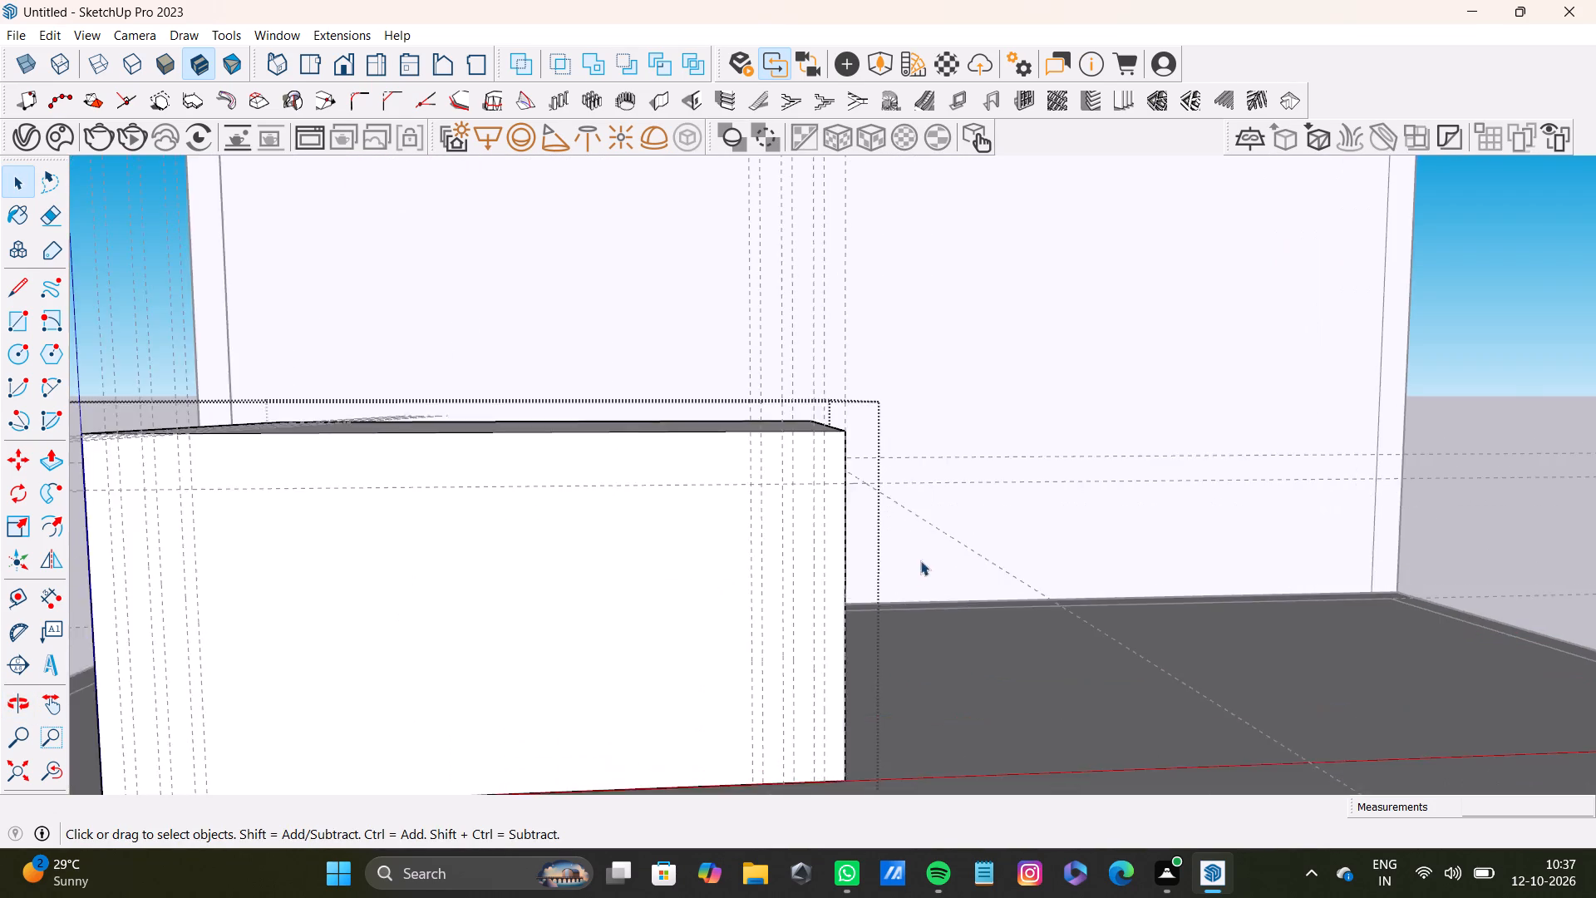
pyautogui.scroll(3, 920, 560)
pyautogui.scroll(1, 805, 600)
pyautogui.moveTo(805, 600); pyautogui.dragTo(796, 614, button='middle')
pyautogui.press('r')
pyautogui.scroll(1, 501, 364)
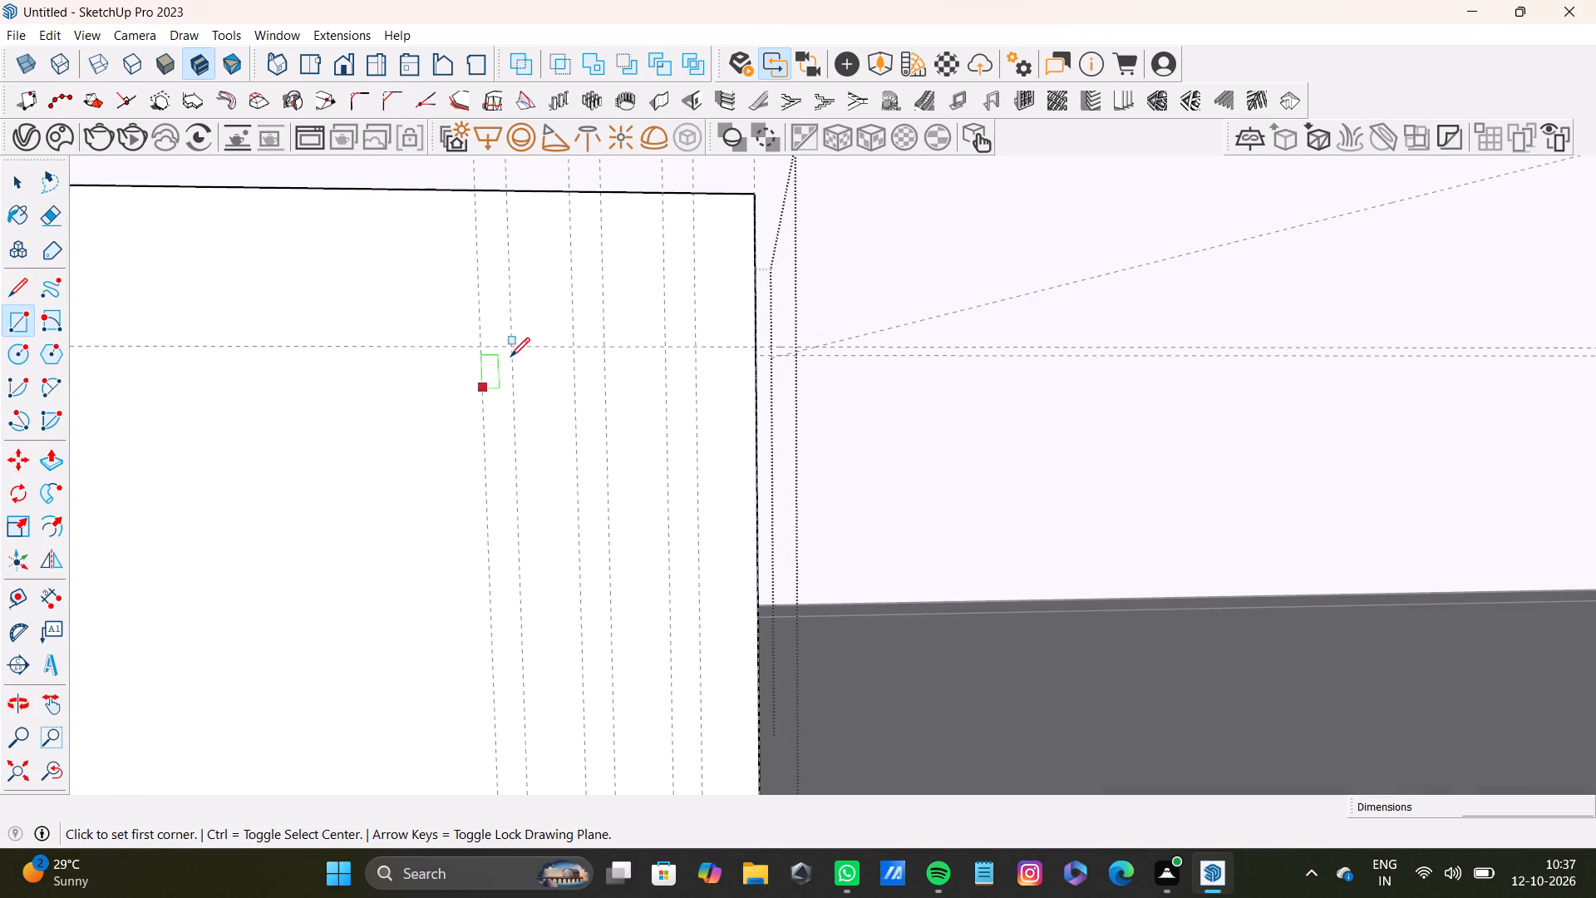
pyautogui.scroll(-7, 545, 373)
pyautogui.keyDown('shift'); pyautogui.moveTo(549, 440); pyautogui.dragTo(659, 455, button='middle'); pyautogui.keyUp('shift')
pyautogui.scroll(10, 592, 311)
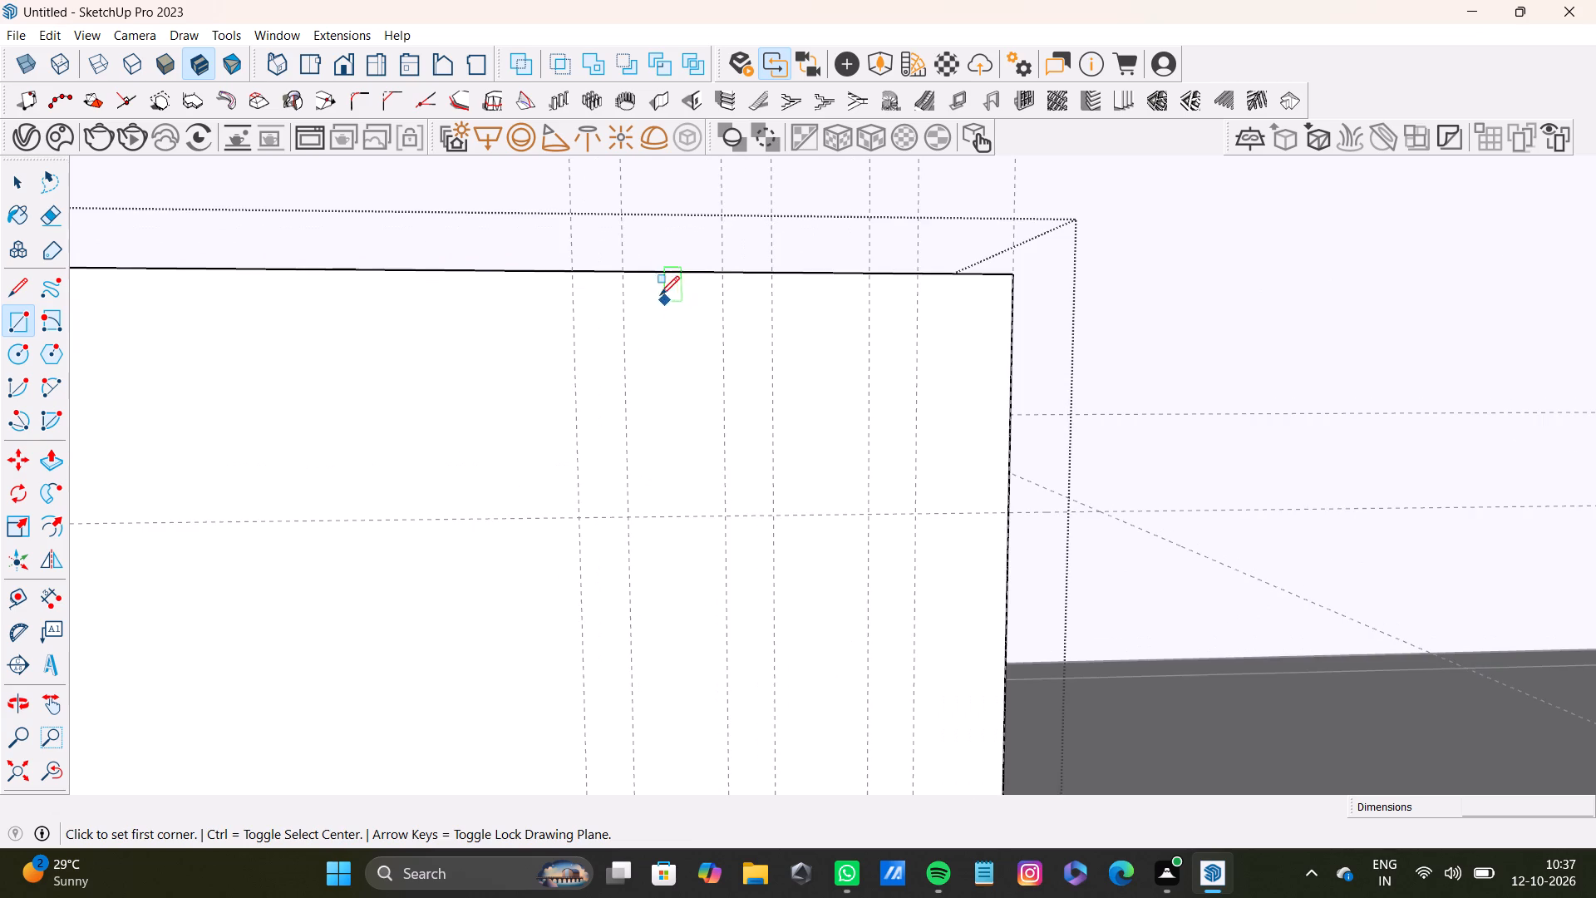
pyautogui.moveTo(619, 275); pyautogui.dragTo(637, 282)
pyautogui.scroll(-3, 698, 410)
pyautogui.keyDown('shift'); pyautogui.moveTo(689, 523); pyautogui.dragTo(636, 179, button='middle'); pyautogui.keyUp('shift')
pyautogui.scroll(-3, 646, 297)
pyautogui.keyDown('shift'); pyautogui.moveTo(637, 360); pyautogui.dragTo(667, 185, button='middle'); pyautogui.keyUp('shift')
pyautogui.moveTo(691, 450); pyautogui.dragTo(695, 217, button='middle')
pyautogui.keyDown('shift'); pyautogui.moveTo(722, 416); pyautogui.dragTo(714, 366, button='middle'); pyautogui.keyUp('shift')
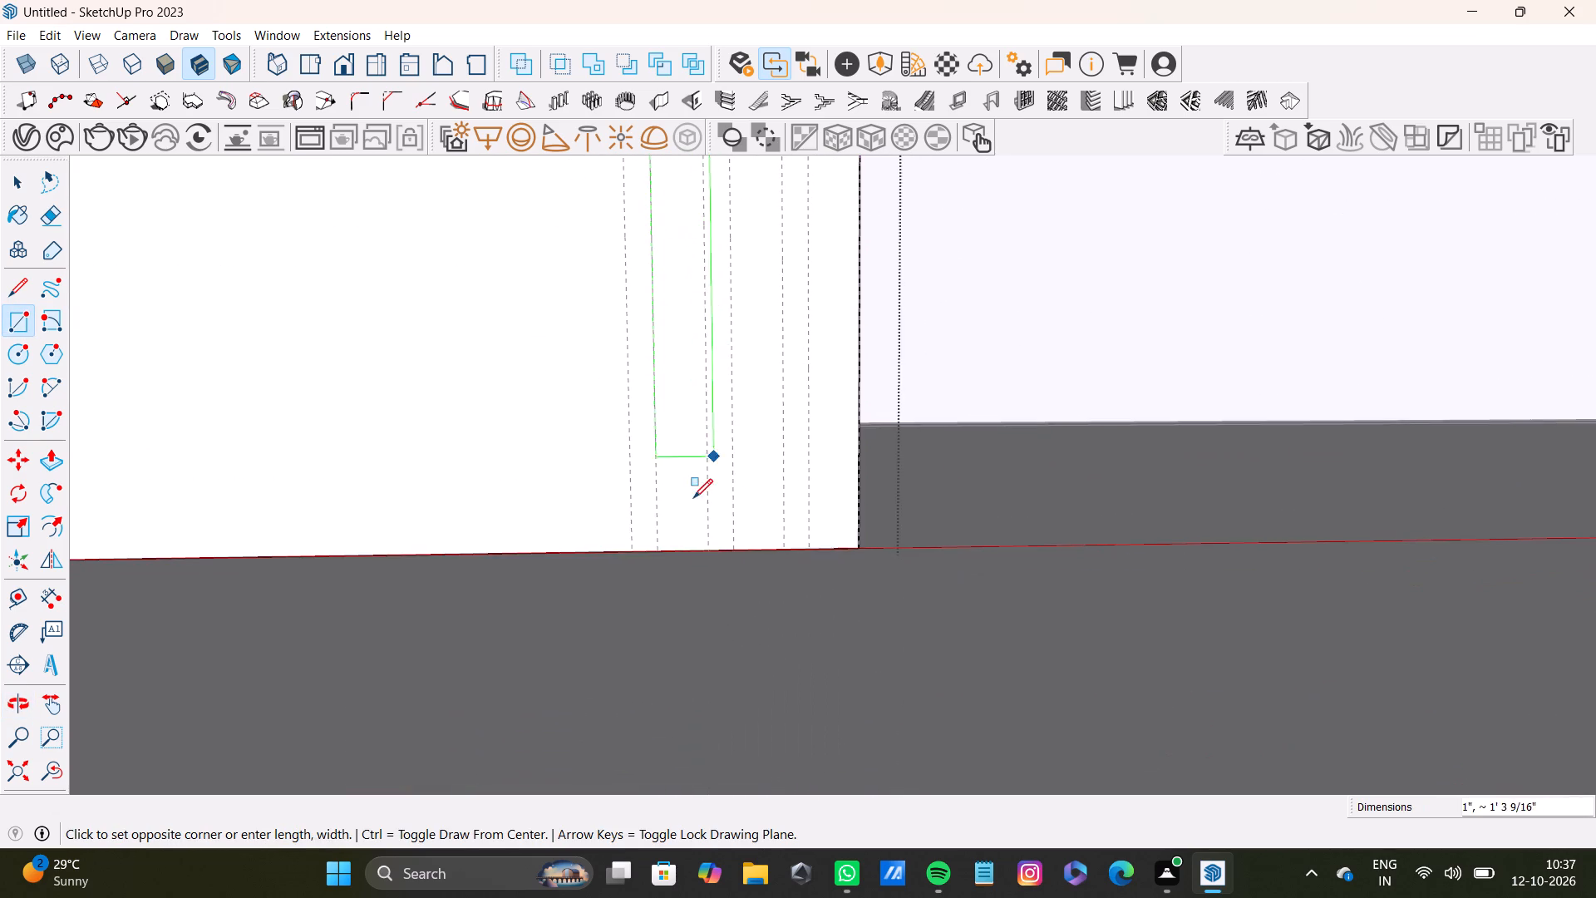
pyautogui.scroll(7, 691, 510)
pyautogui.click(723, 580)
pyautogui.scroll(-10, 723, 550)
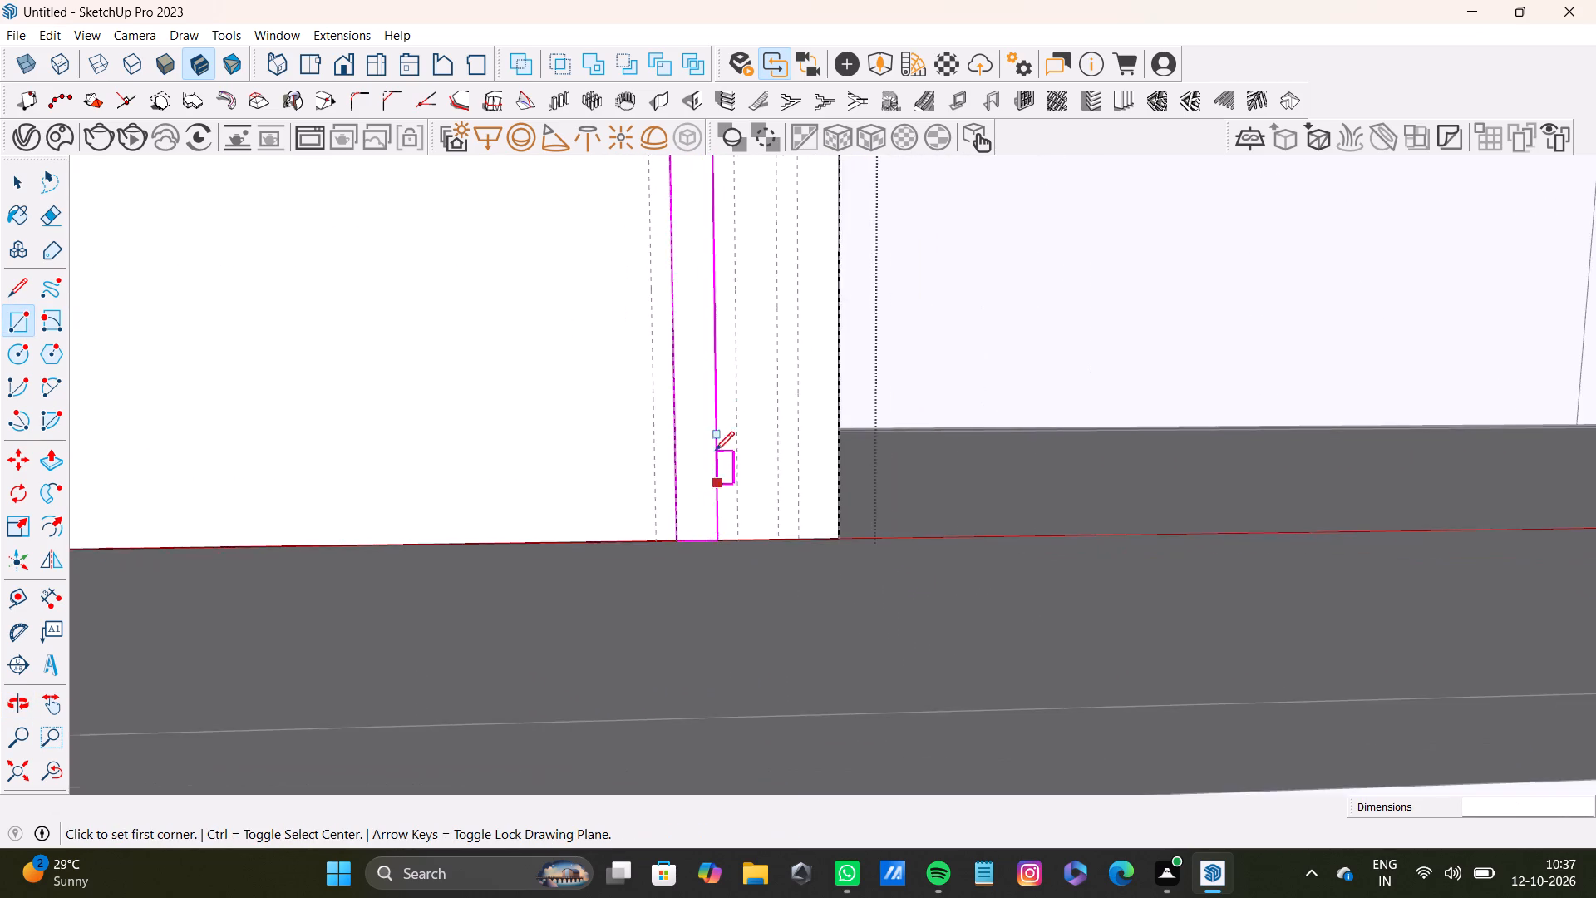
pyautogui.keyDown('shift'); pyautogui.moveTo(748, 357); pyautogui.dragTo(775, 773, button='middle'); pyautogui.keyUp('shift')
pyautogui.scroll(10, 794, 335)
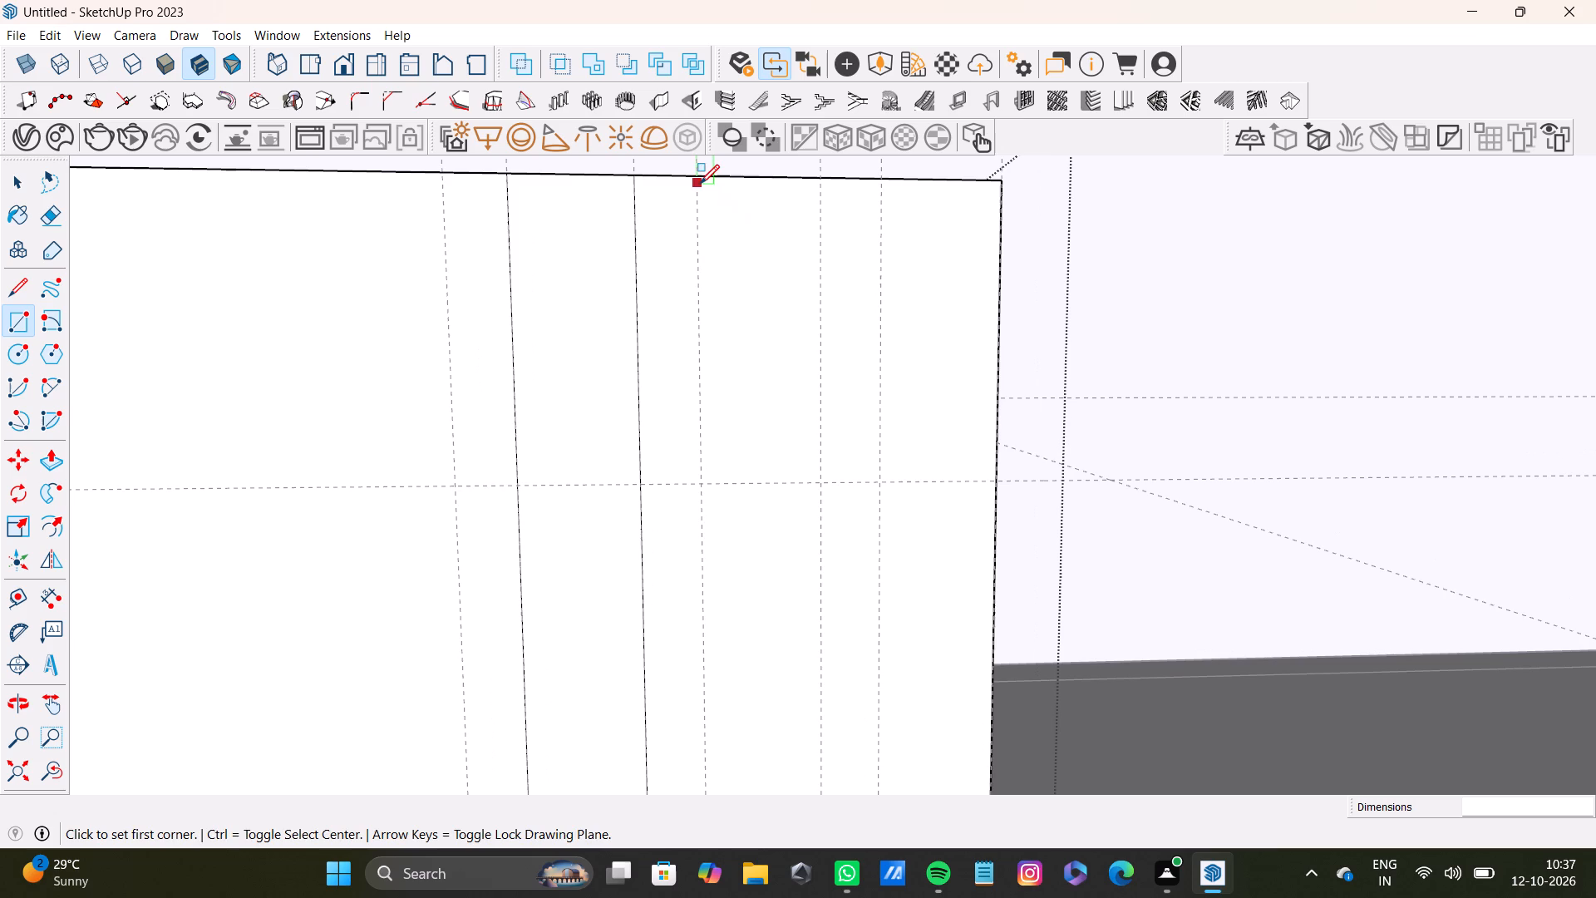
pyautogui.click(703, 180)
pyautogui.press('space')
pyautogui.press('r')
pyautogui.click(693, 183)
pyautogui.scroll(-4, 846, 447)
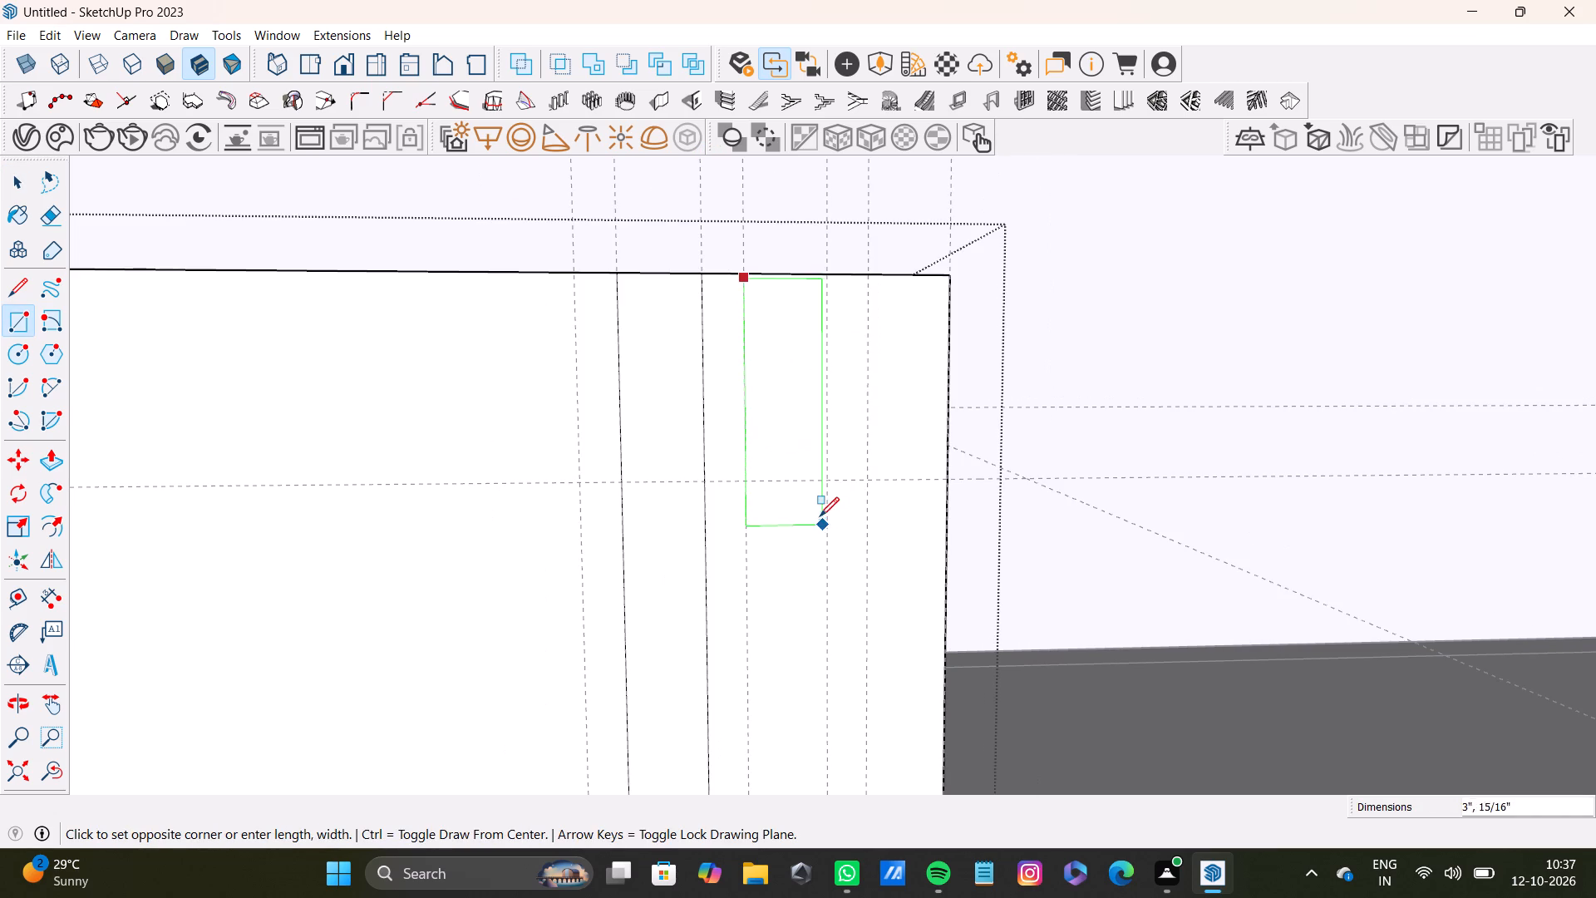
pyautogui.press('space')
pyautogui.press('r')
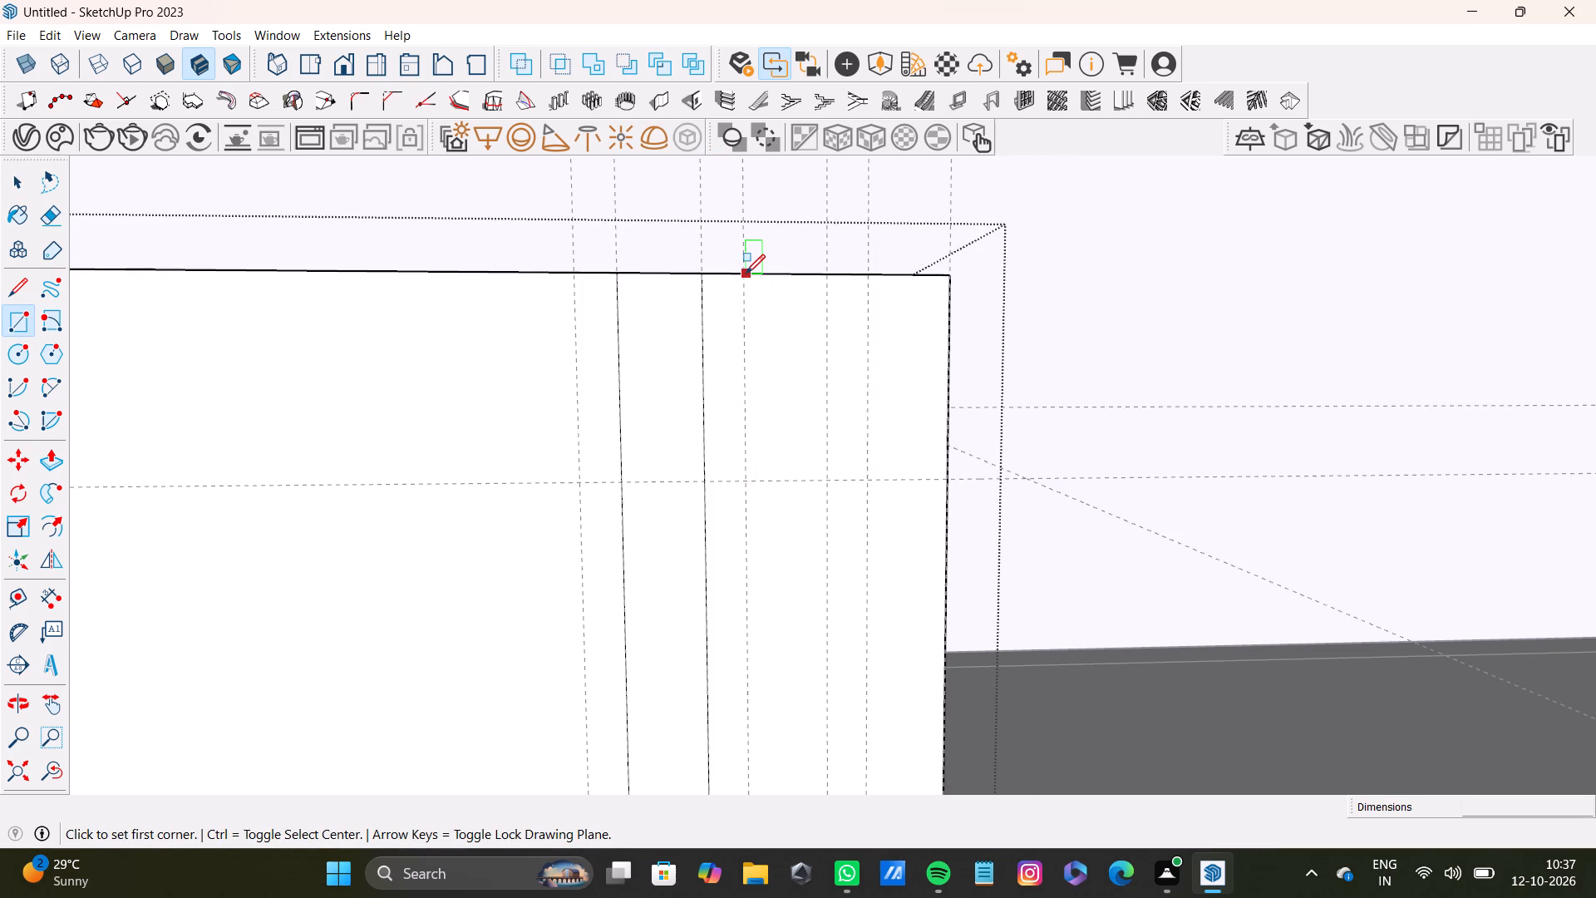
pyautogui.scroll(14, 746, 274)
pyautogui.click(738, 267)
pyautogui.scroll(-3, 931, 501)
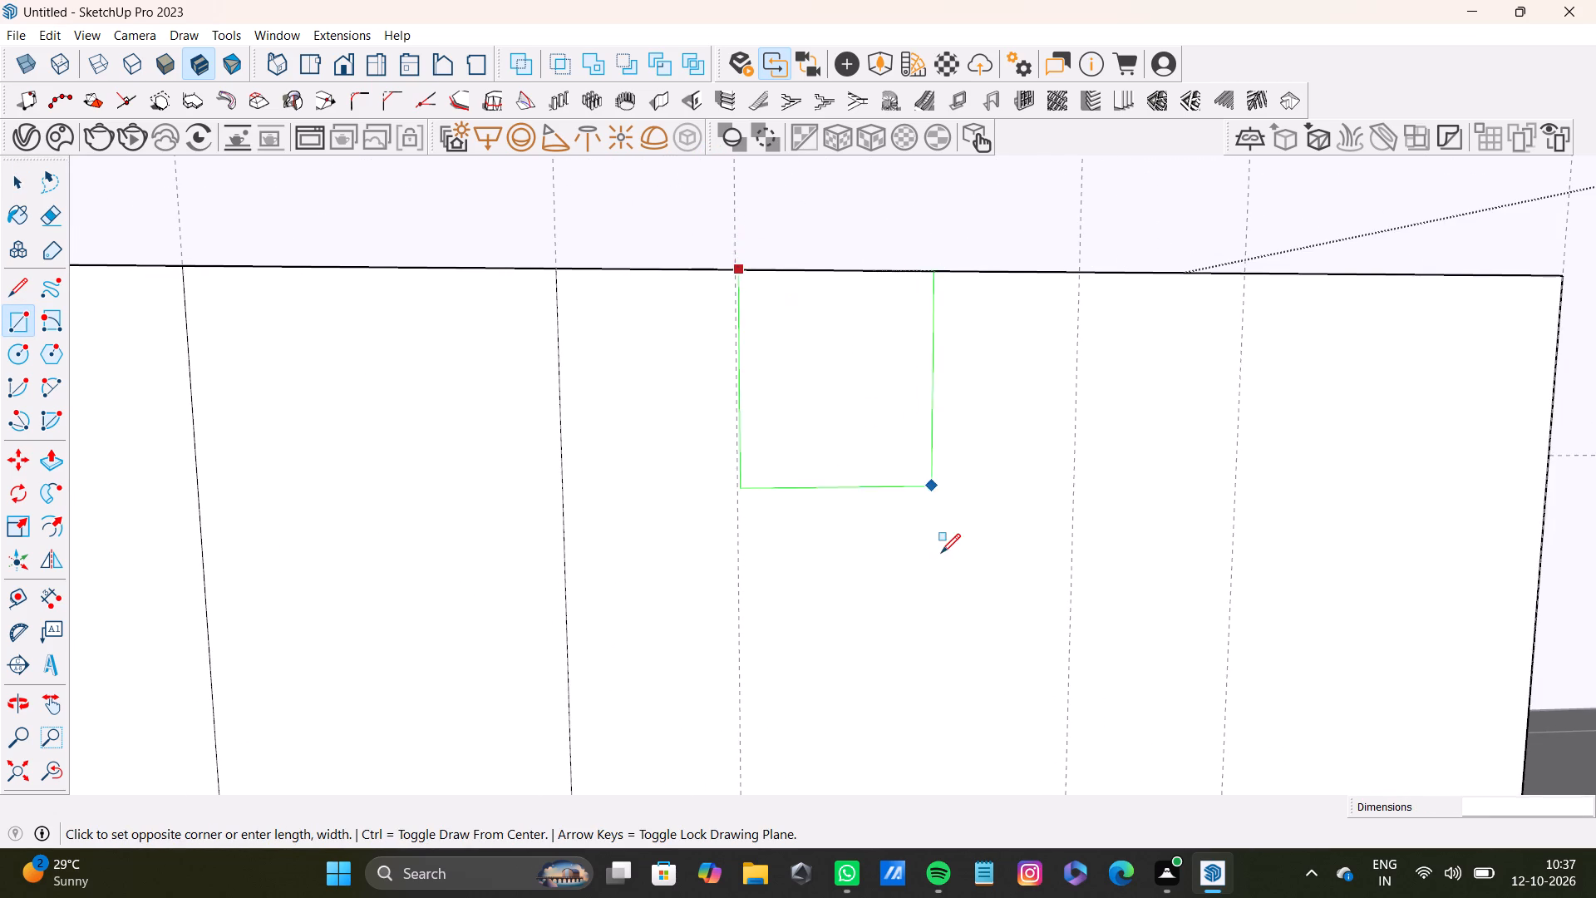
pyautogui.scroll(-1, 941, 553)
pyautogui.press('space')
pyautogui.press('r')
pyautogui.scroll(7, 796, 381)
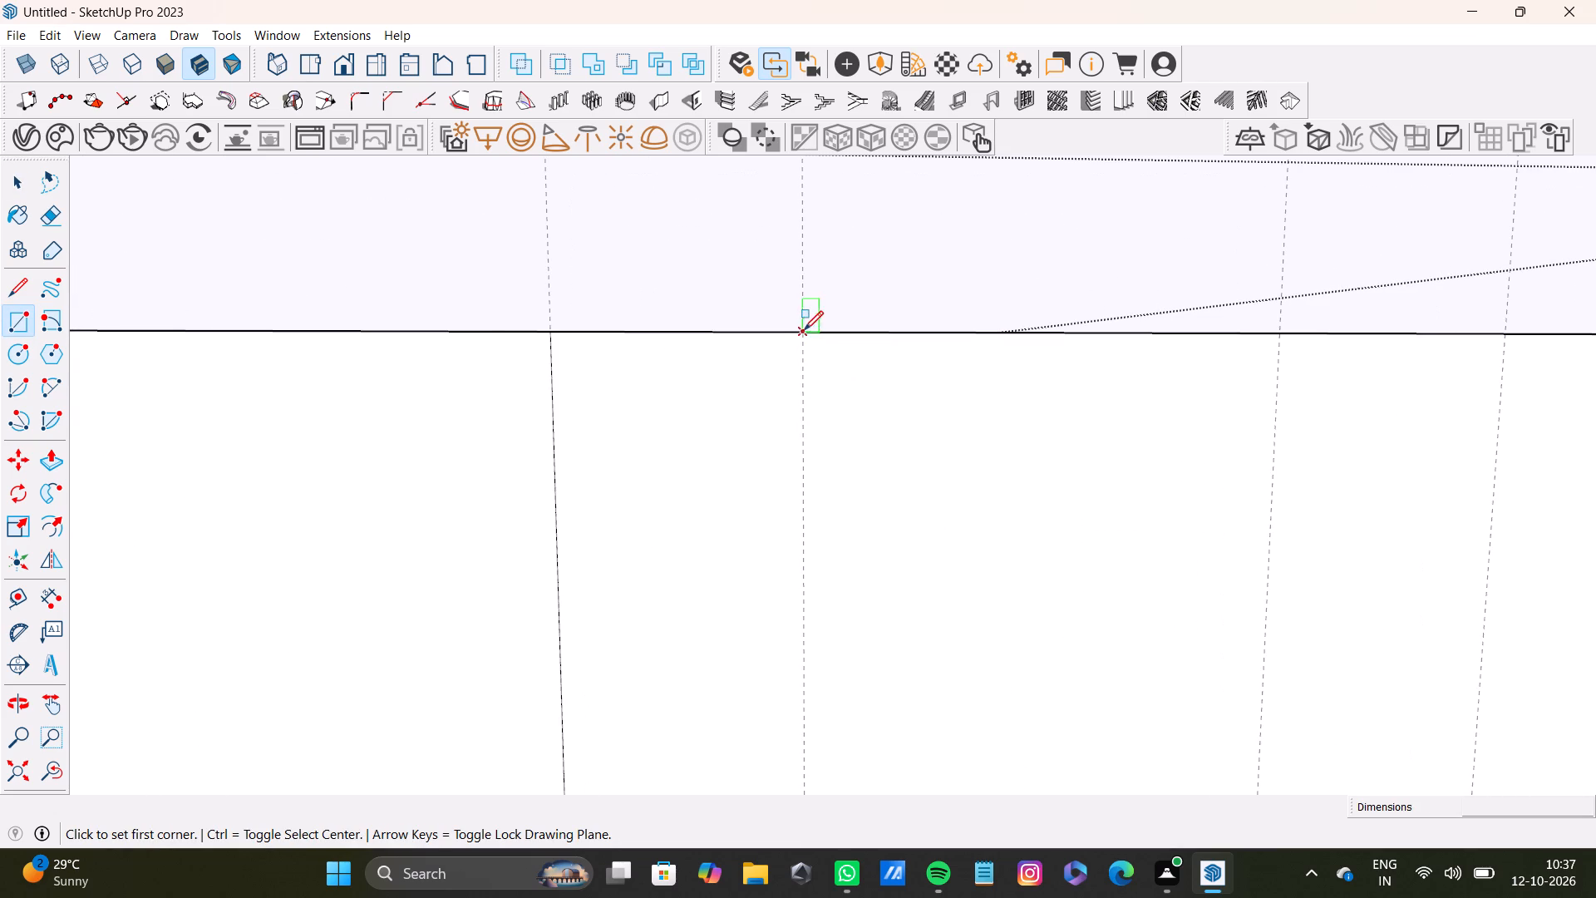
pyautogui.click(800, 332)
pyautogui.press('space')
# Draw a 1" by 1' 5 1/8" rectangle on the front face between the second and third guides from the right edge.
pyautogui.press('r')
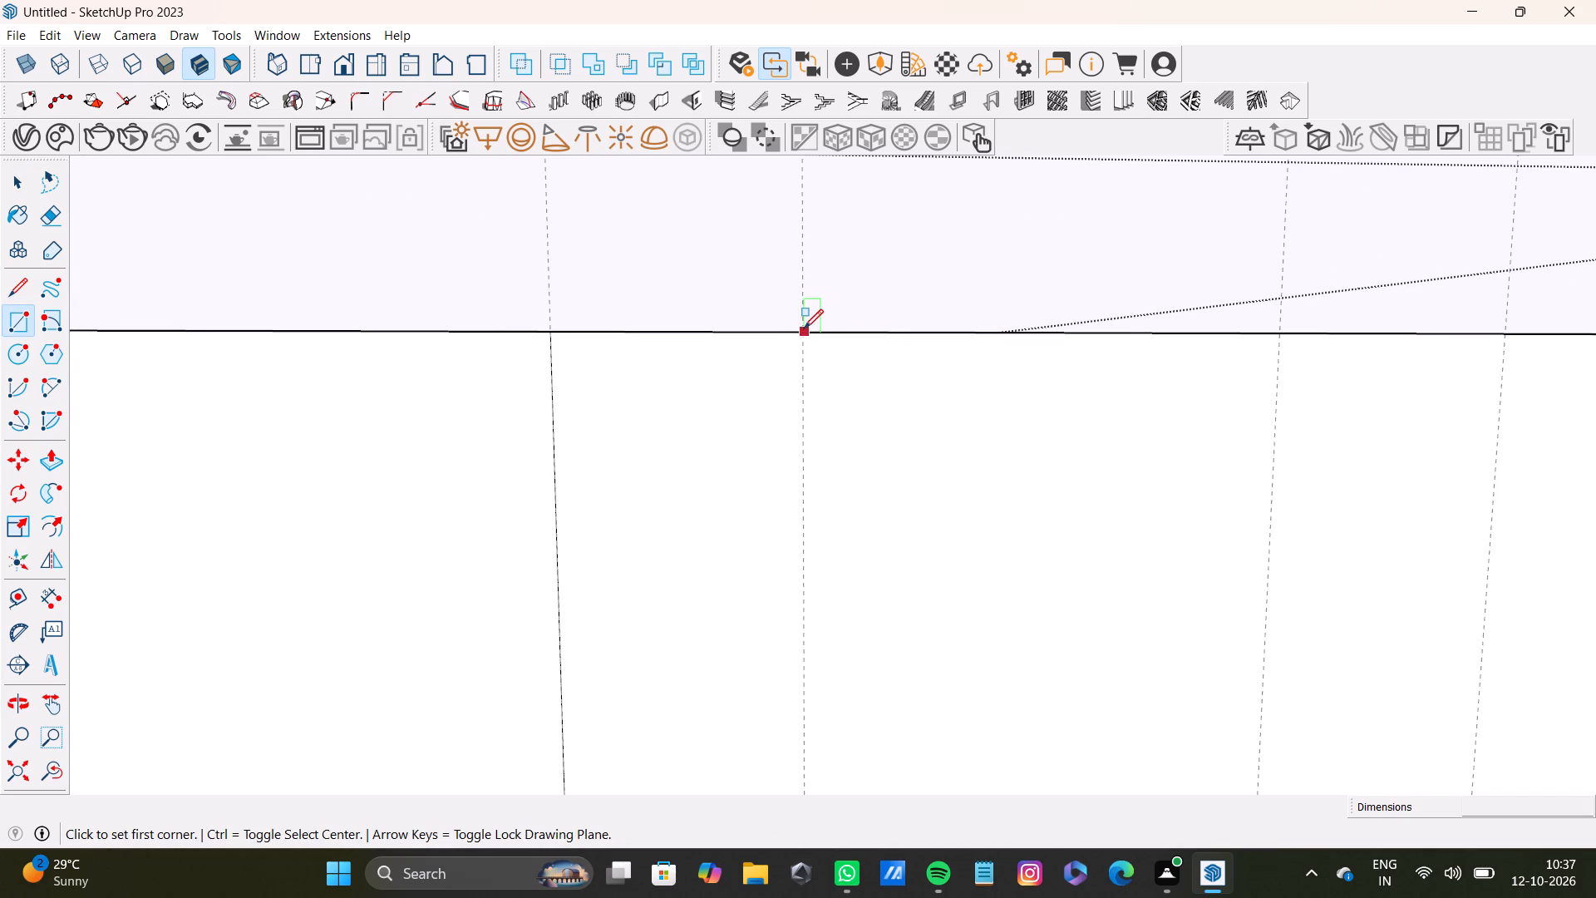
pyautogui.click(802, 333)
pyautogui.scroll(-7, 955, 467)
pyautogui.keyDown('shift'); pyautogui.moveTo(1175, 588); pyautogui.dragTo(1104, 373, button='middle'); pyautogui.keyUp('shift')
pyautogui.scroll(-4, 1076, 512)
pyautogui.keyDown('shift'); pyautogui.moveTo(1062, 713); pyautogui.dragTo(1108, 493, button='middle'); pyautogui.keyUp('shift')
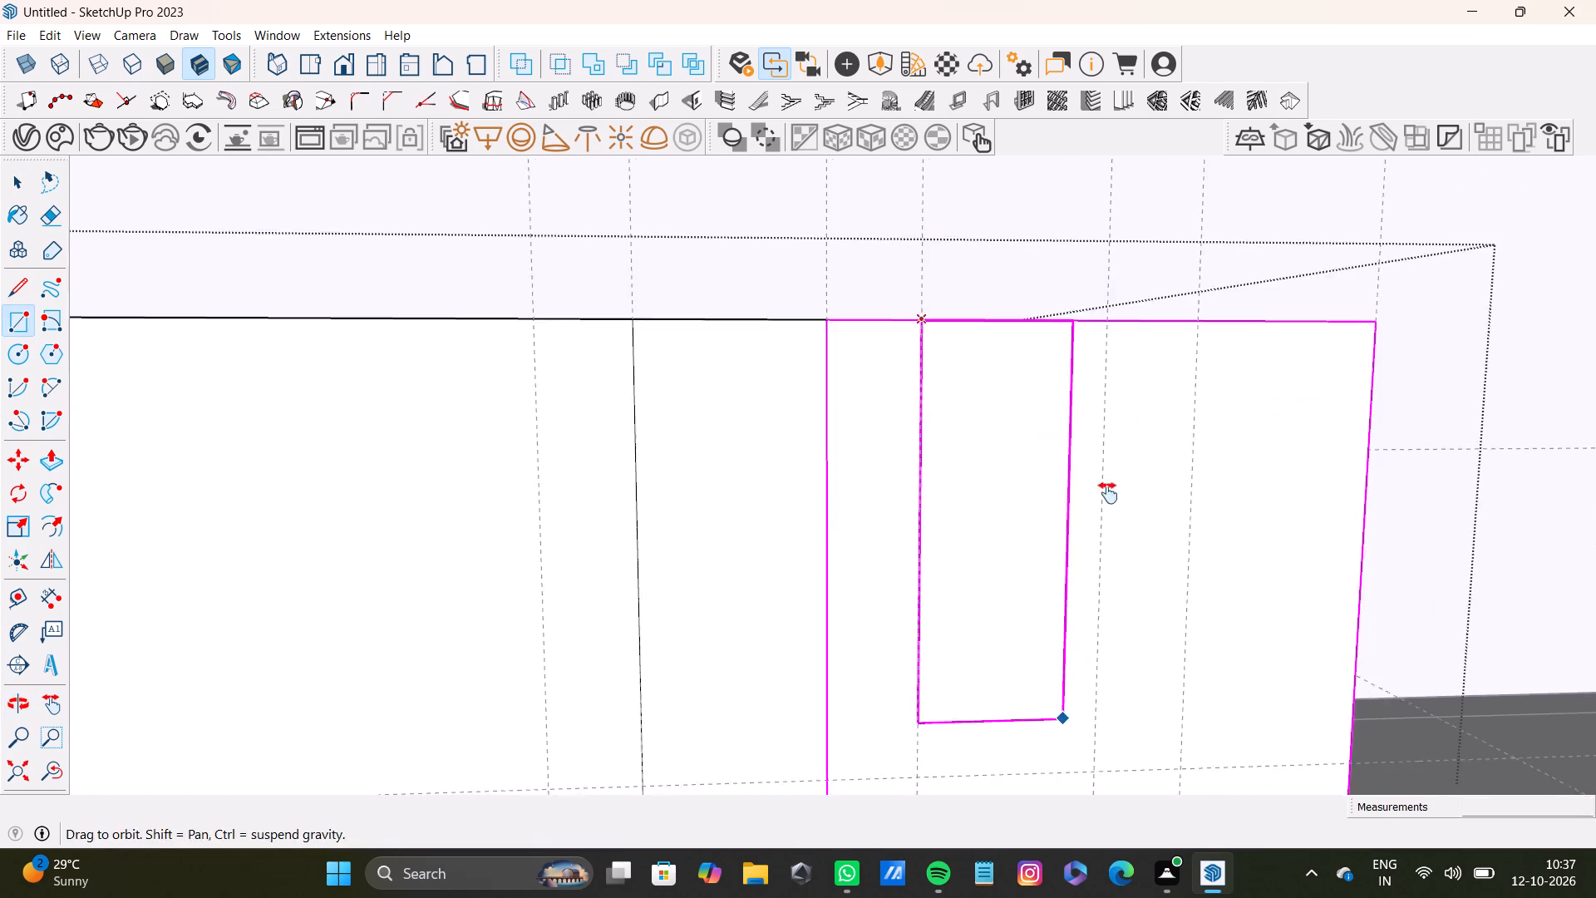
pyautogui.keyDown('shift'); pyautogui.moveTo(1108, 493); pyautogui.dragTo(1107, 305, button='middle'); pyautogui.keyUp('shift')
pyautogui.scroll(-3, 1106, 437)
pyautogui.keyDown('shift'); pyautogui.moveTo(1118, 686); pyautogui.dragTo(1083, 348, button='middle'); pyautogui.keyUp('shift')
pyautogui.scroll(-3, 1091, 510)
pyautogui.keyDown('shift'); pyautogui.moveTo(1104, 634); pyautogui.dragTo(1075, 374, button='middle'); pyautogui.keyUp('shift')
pyautogui.scroll(-3, 1082, 509)
pyautogui.keyDown('shift'); pyautogui.moveTo(1068, 606); pyautogui.dragTo(996, 111, button='middle'); pyautogui.keyUp('shift')
pyautogui.keyDown('shift'); pyautogui.moveTo(997, 368); pyautogui.dragTo(996, 360, button='middle'); pyautogui.keyUp('shift')
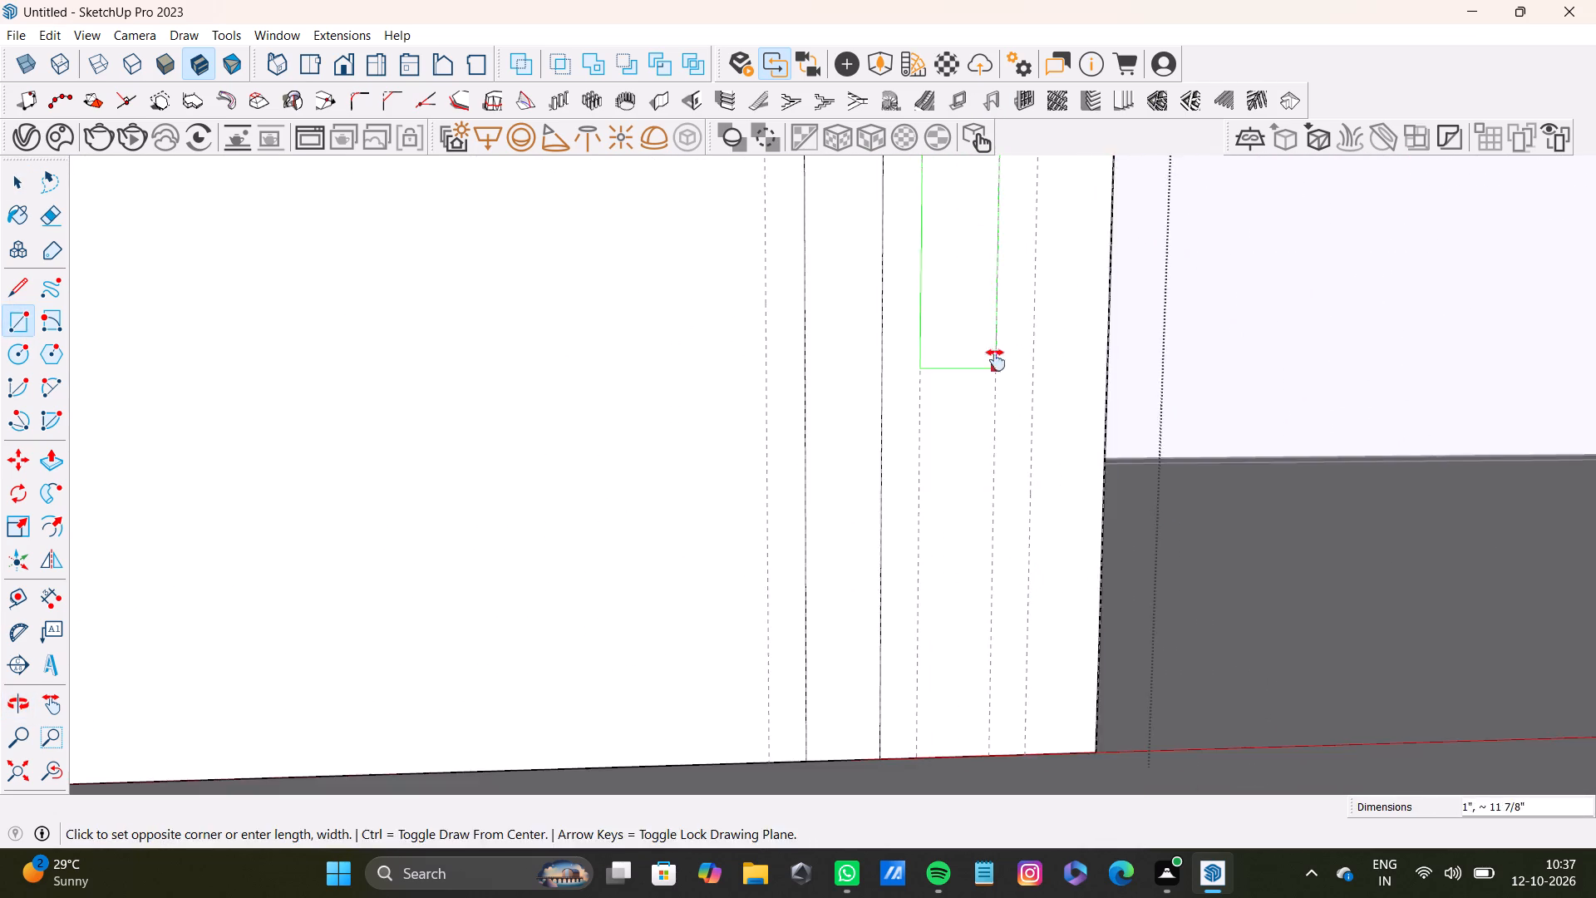
pyautogui.keyDown('shift'); pyautogui.moveTo(996, 360); pyautogui.dragTo(974, 179, button='middle'); pyautogui.keyUp('shift')
pyautogui.scroll(13, 970, 434)
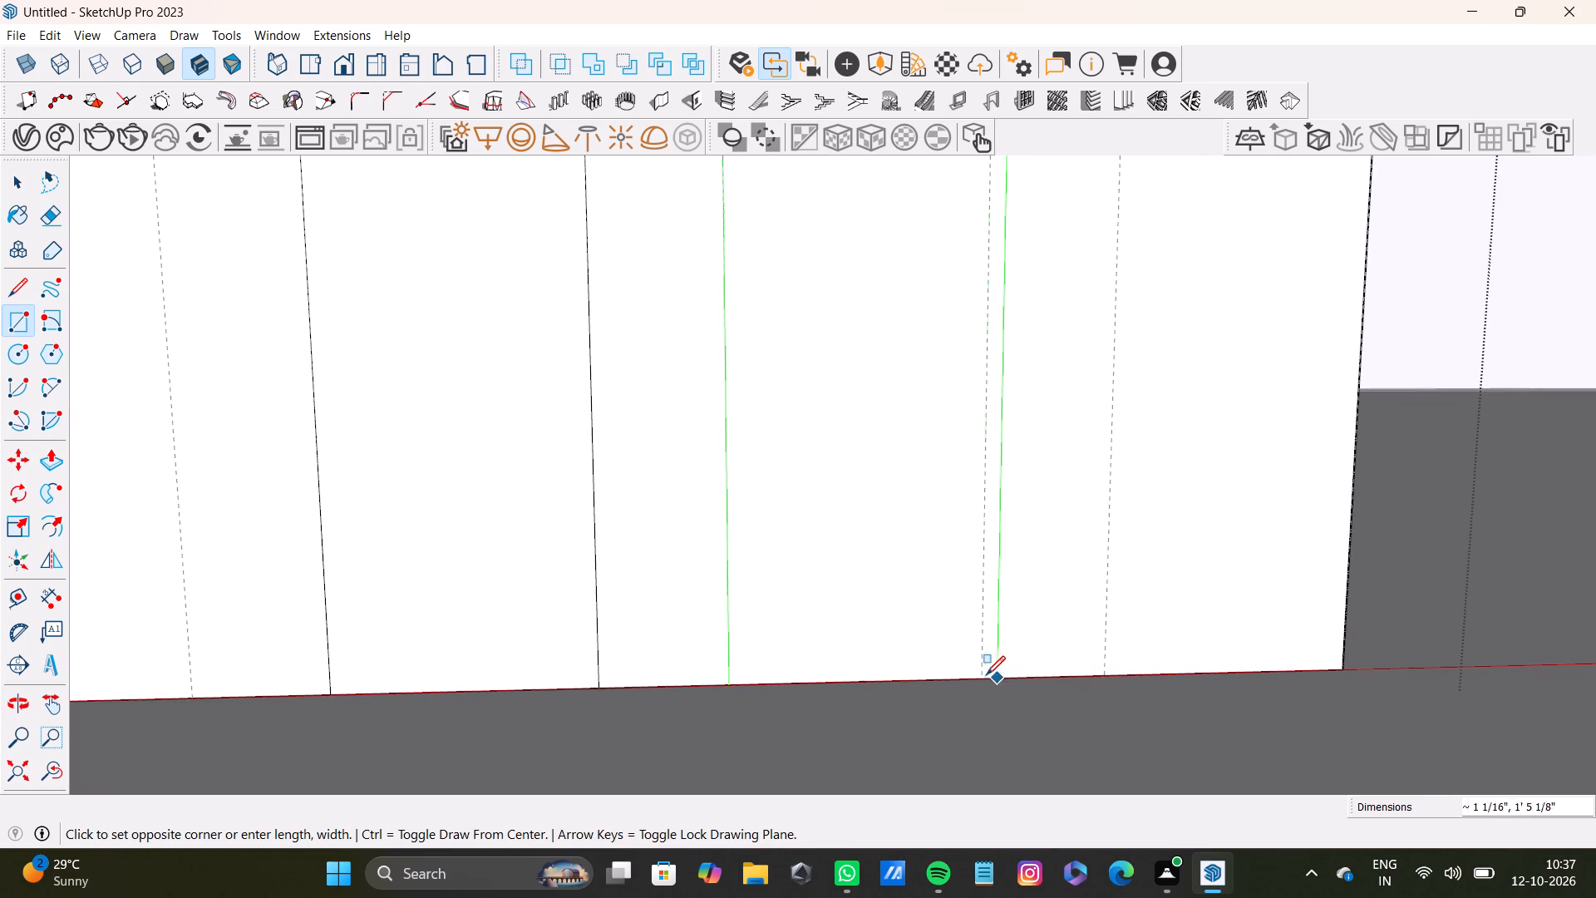
pyautogui.click(982, 678)
# Draw a 1" by 1' 5 1/8" rectangle on the front face between the outermost right-hand guide and the right edge.
pyautogui.scroll(-15, 943, 590)
pyautogui.keyDown('shift'); pyautogui.moveTo(874, 257); pyautogui.dragTo(813, 825, button='middle'); pyautogui.keyUp('shift')
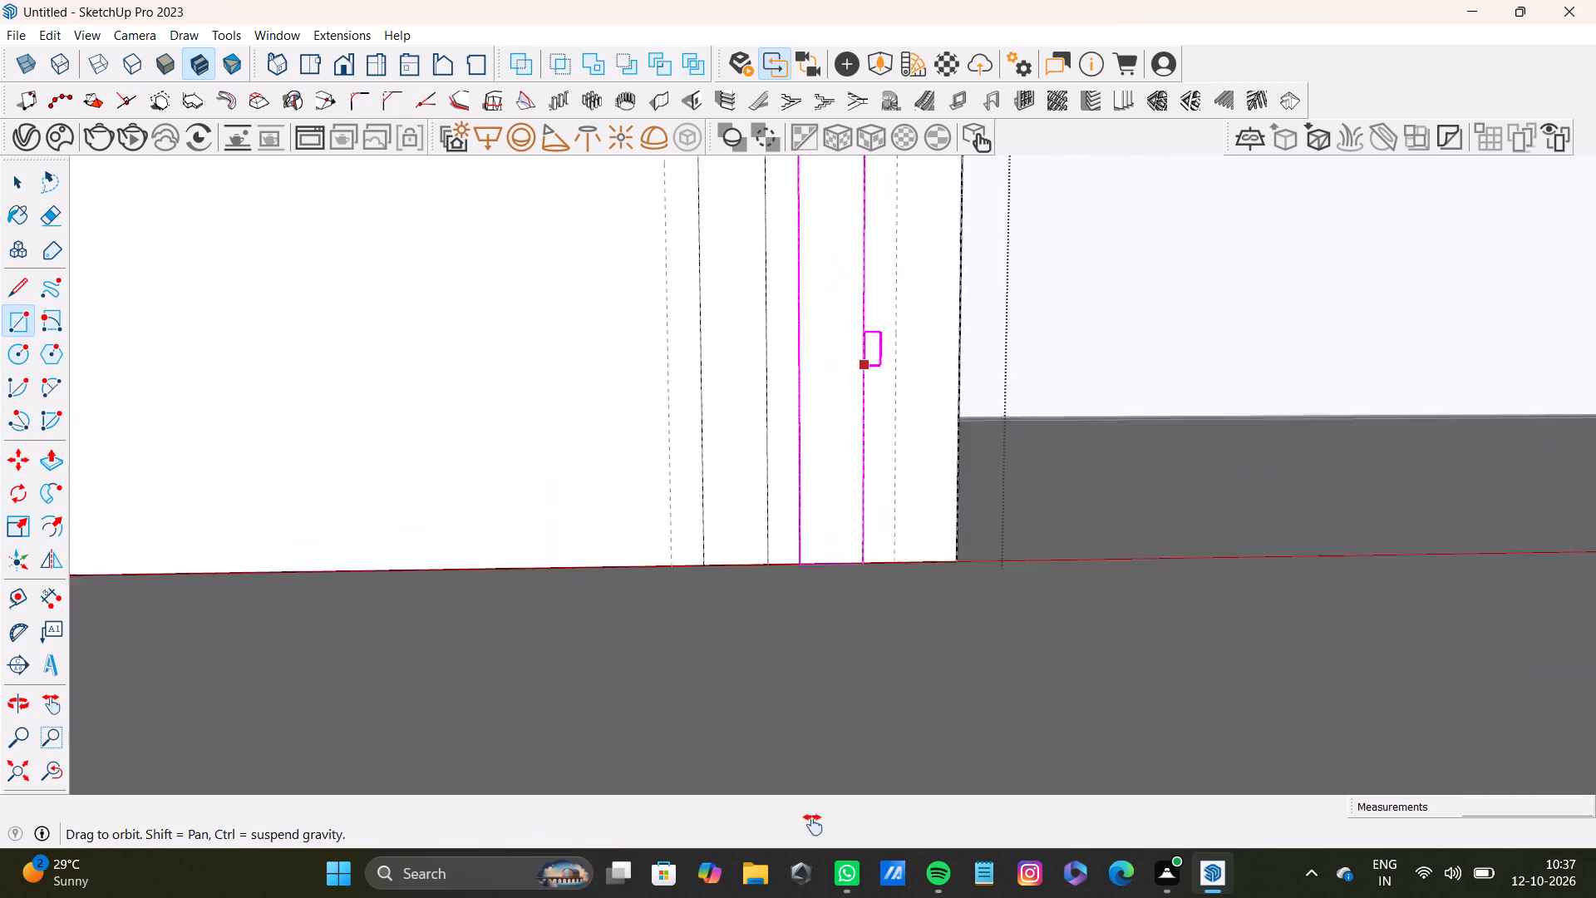
pyautogui.keyDown('shift'); pyautogui.moveTo(813, 825); pyautogui.dragTo(815, 828, button='middle'); pyautogui.keyUp('shift')
pyautogui.scroll(-9, 809, 551)
pyautogui.keyDown('shift'); pyautogui.moveTo(786, 488); pyautogui.dragTo(787, 759, button='middle'); pyautogui.keyUp('shift')
pyautogui.scroll(13, 835, 654)
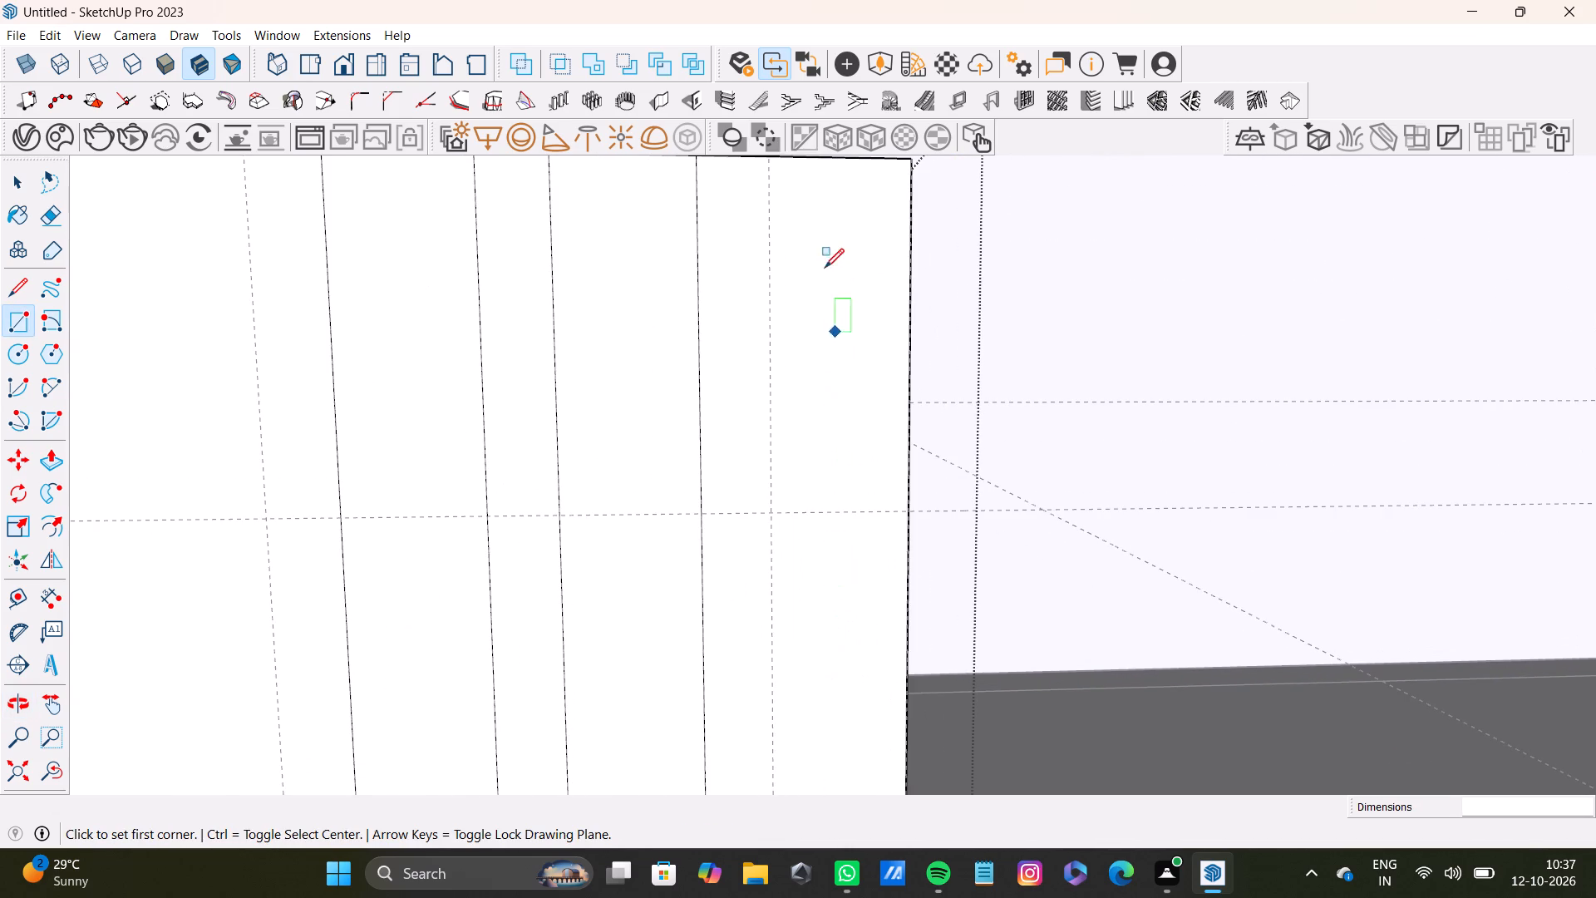
pyautogui.moveTo(813, 197); pyautogui.dragTo(817, 373, button='middle')
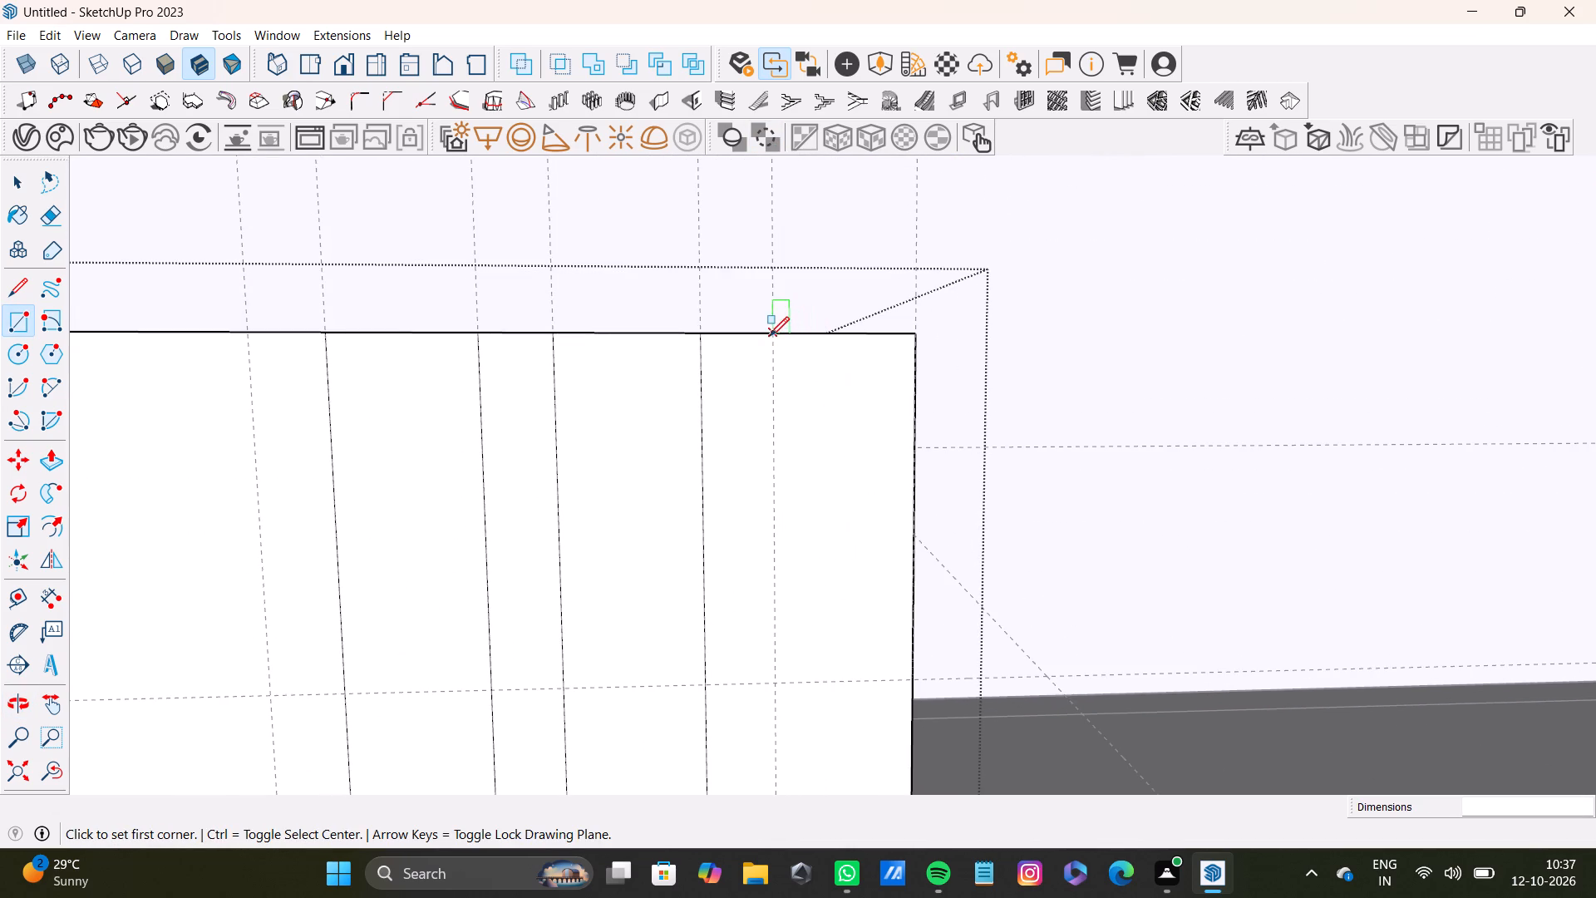
pyautogui.click(770, 336)
pyautogui.scroll(-3, 944, 669)
pyautogui.keyDown('shift'); pyautogui.moveTo(894, 703); pyautogui.dragTo(860, 320, button='middle'); pyautogui.keyUp('shift')
pyautogui.scroll(-3, 870, 448)
pyautogui.keyDown('shift'); pyautogui.moveTo(863, 466); pyautogui.dragTo(880, 295, button='middle'); pyautogui.keyUp('shift')
pyautogui.scroll(8, 880, 434)
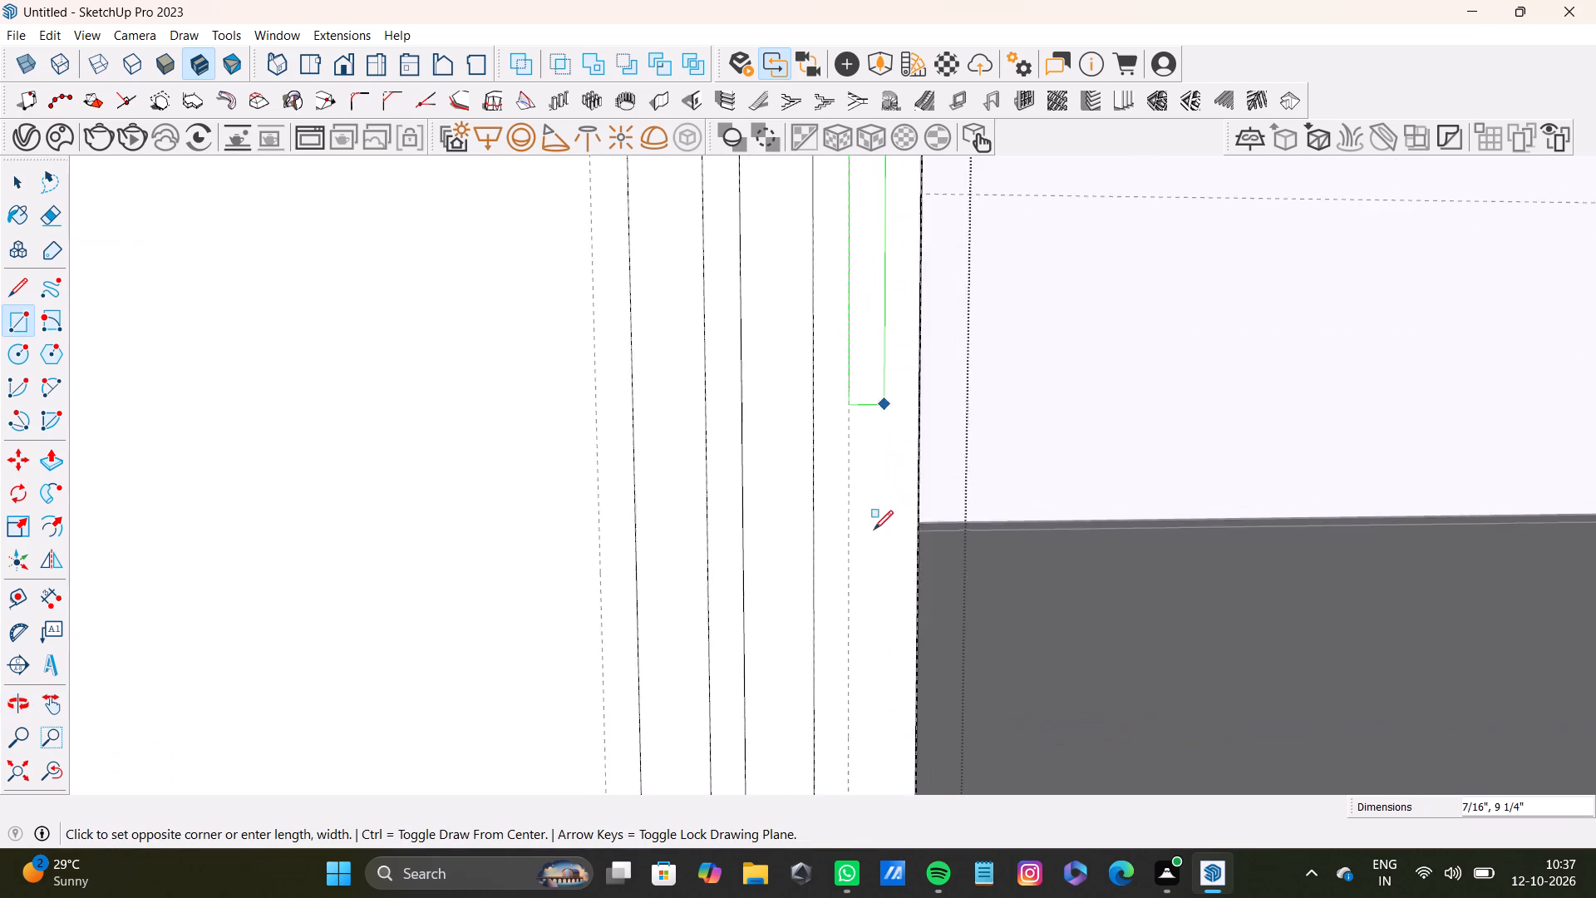
pyautogui.scroll(4, 874, 530)
pyautogui.moveTo(873, 584); pyautogui.dragTo(883, 251, button='middle')
pyautogui.scroll(4, 904, 517)
pyautogui.keyDown('shift'); pyautogui.moveTo(939, 615); pyautogui.dragTo(915, 387, button='middle'); pyautogui.keyUp('shift')
pyautogui.keyDown('shift'); pyautogui.scroll(1, 915, 387); pyautogui.keyUp('shift')
pyautogui.scroll(-4, 942, 513)
pyautogui.keyDown('shift'); pyautogui.moveTo(934, 569); pyautogui.dragTo(904, 329, button='middle'); pyautogui.keyUp('shift')
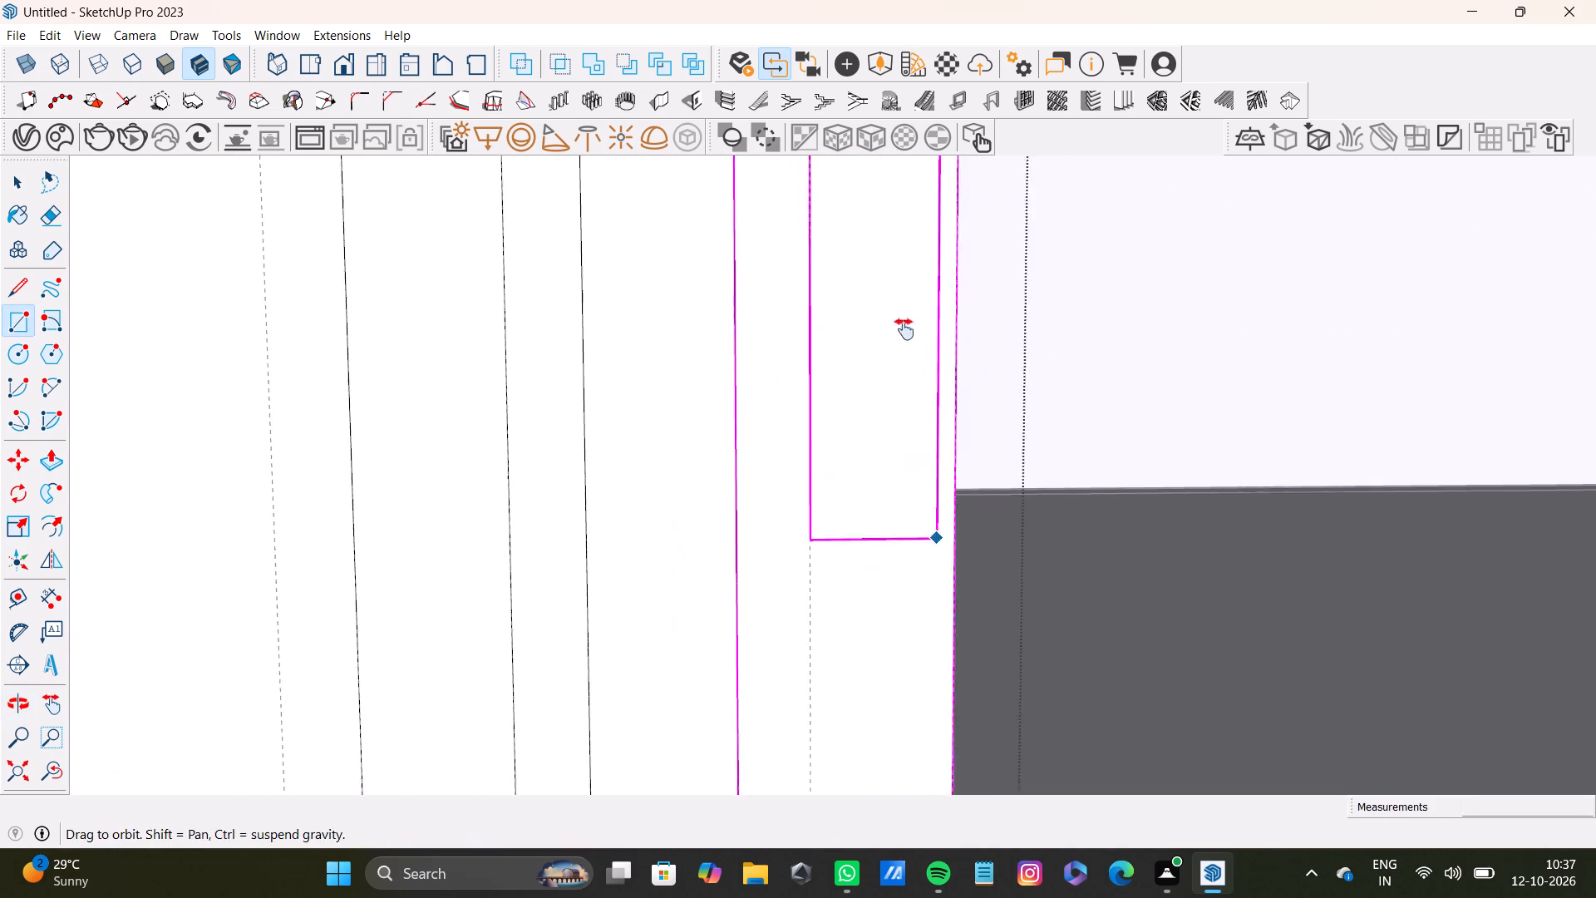
pyautogui.keyDown('shift'); pyautogui.moveTo(904, 329); pyautogui.dragTo(900, 314, button='middle'); pyautogui.keyUp('shift')
pyautogui.scroll(4, 883, 585)
pyautogui.keyDown('shift'); pyautogui.moveTo(883, 574); pyautogui.dragTo(843, 255, button='middle'); pyautogui.keyUp('shift')
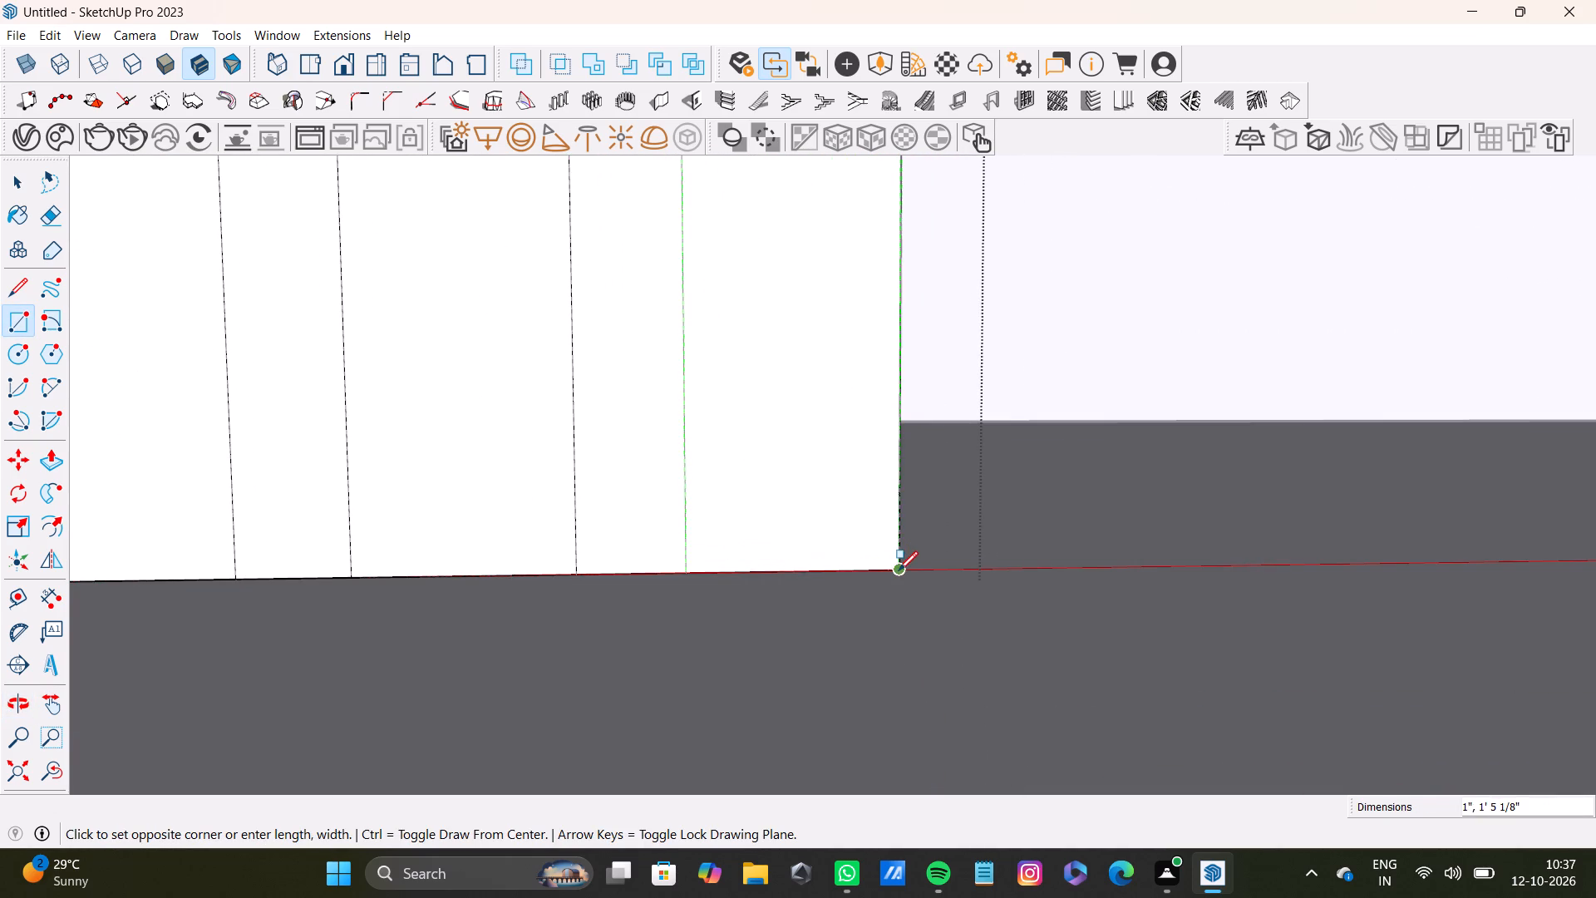
pyautogui.click(899, 570)
# Push/Pull the full-height strip farthest from the front face's right edge outward by about 3/16".
pyautogui.scroll(-18, 826, 529)
pyautogui.keyDown('shift'); pyautogui.moveTo(706, 408); pyautogui.dragTo(876, 725, button='middle'); pyautogui.keyUp('shift')
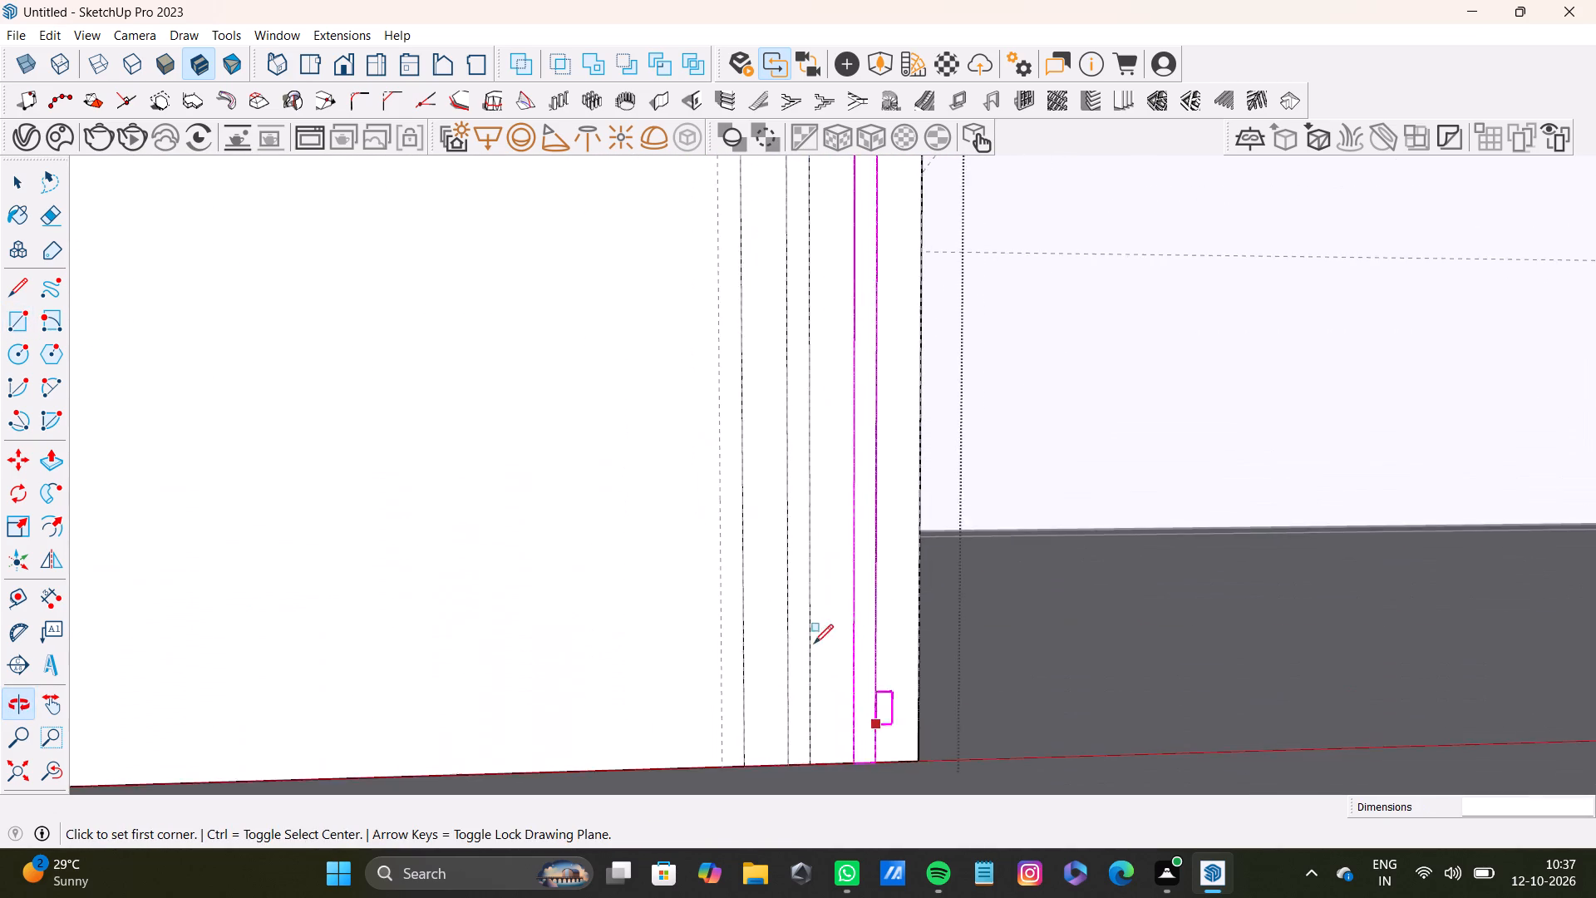
pyautogui.scroll(-9, 804, 535)
pyautogui.keyDown('shift'); pyautogui.moveTo(814, 514); pyautogui.dragTo(812, 734, button='middle'); pyautogui.keyUp('shift')
pyautogui.scroll(12, 771, 532)
pyautogui.moveTo(869, 575); pyautogui.dragTo(778, 629, button='middle')
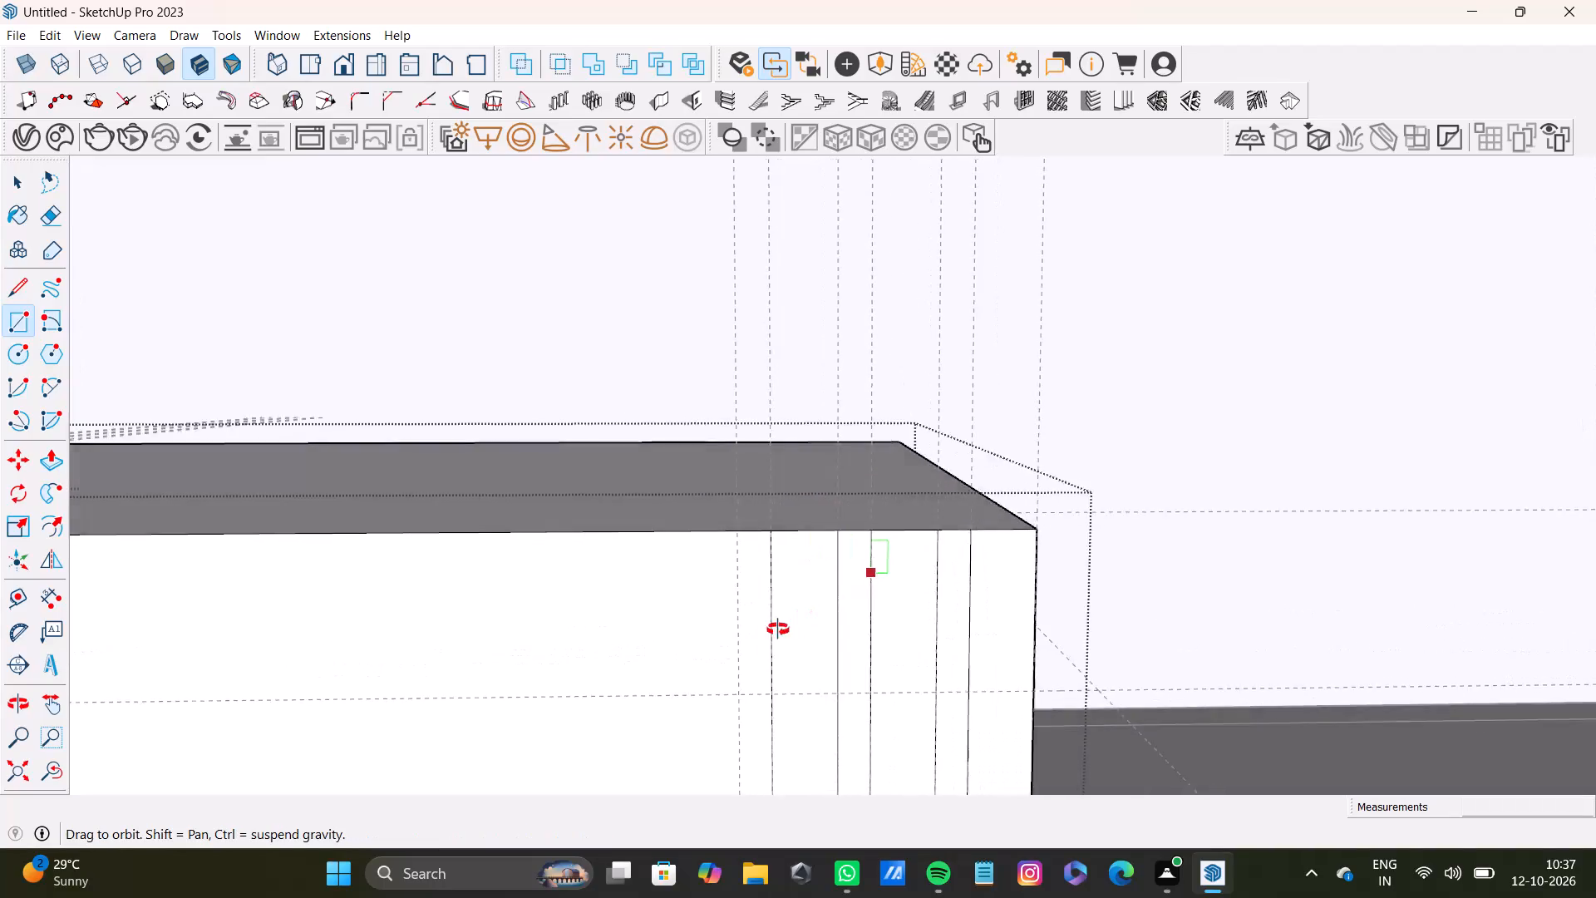
pyautogui.moveTo(778, 629); pyautogui.dragTo(677, 718, button='middle')
pyautogui.scroll(8, 797, 601)
pyautogui.press('space')
pyautogui.click(800, 533)
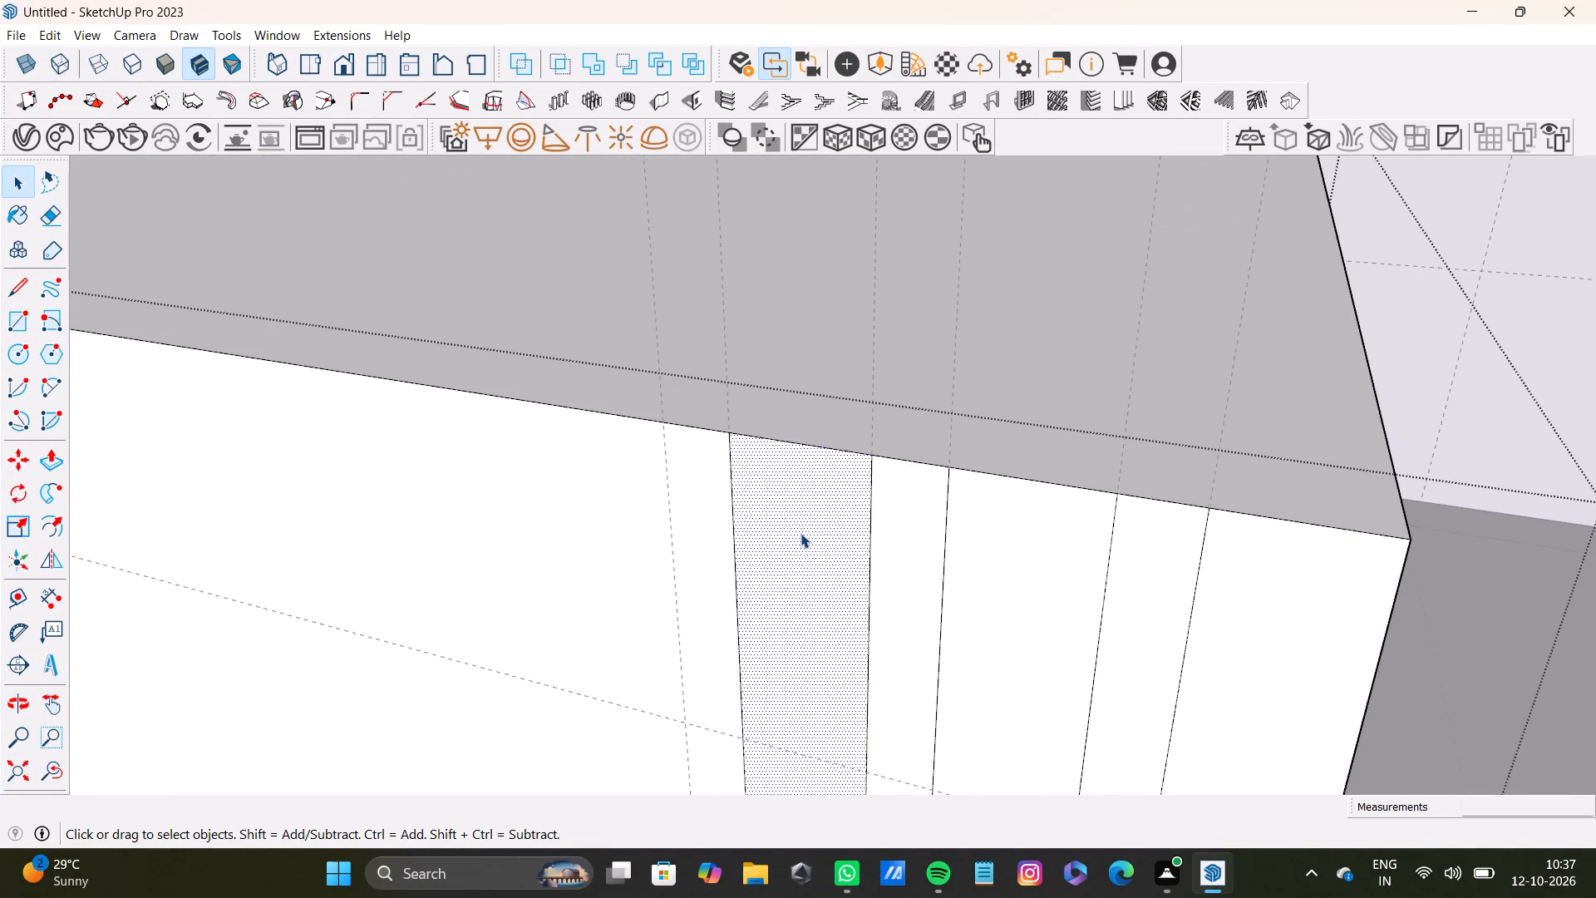
pyautogui.press('p')
pyautogui.moveTo(803, 527); pyautogui.dragTo(790, 541)
pyautogui.scroll(-8, 794, 546)
pyautogui.moveTo(841, 626); pyautogui.dragTo(947, 609, button='middle')
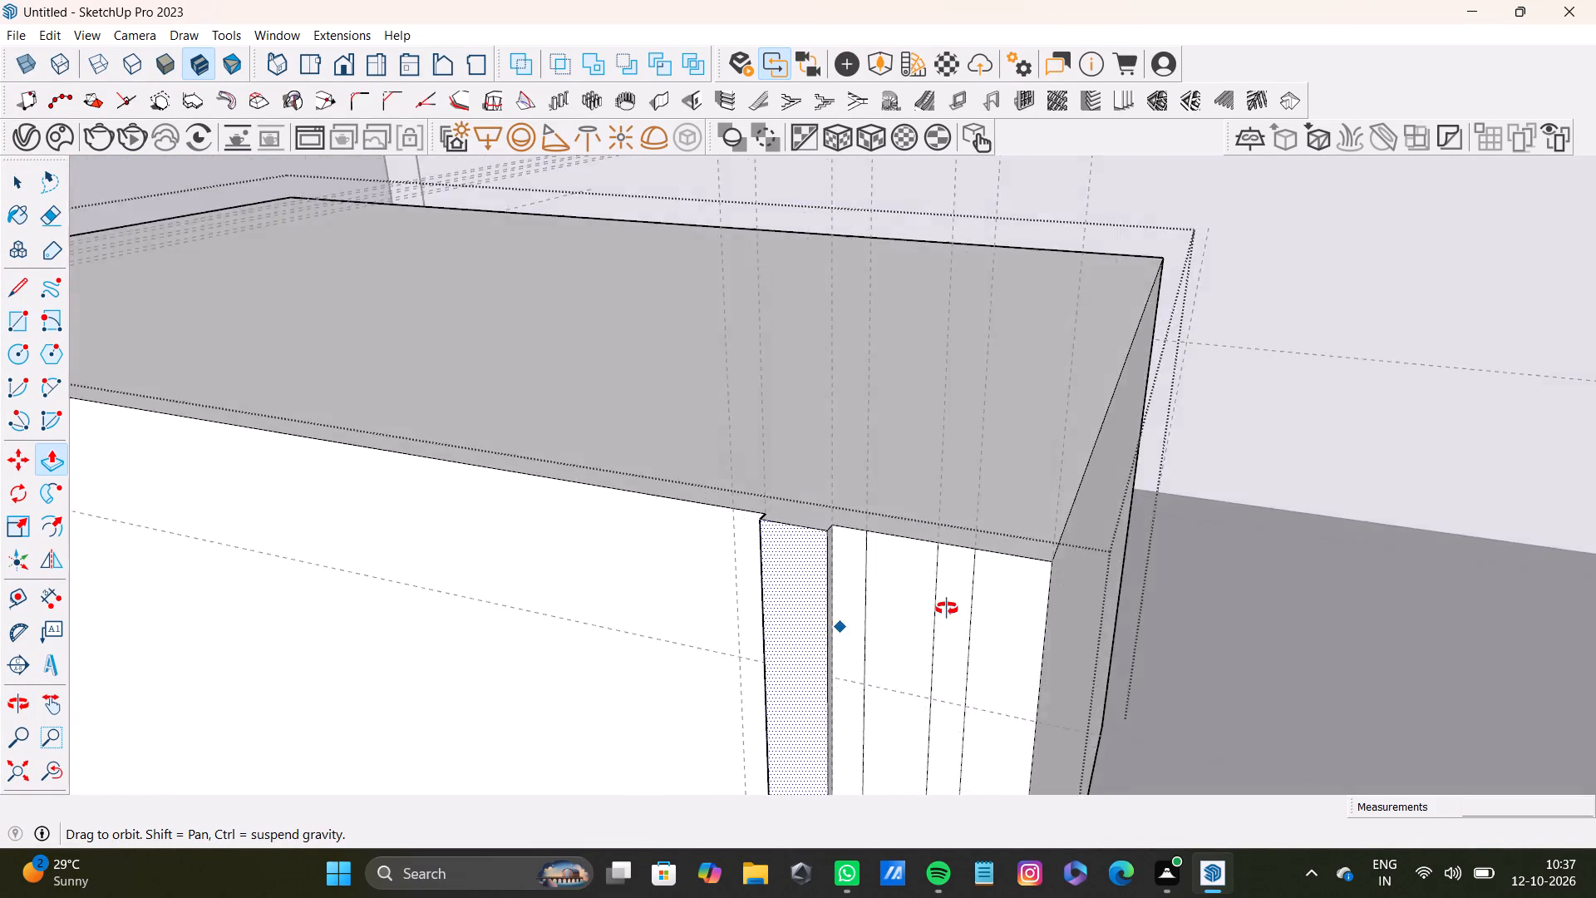
pyautogui.moveTo(947, 609); pyautogui.dragTo(902, 533, button='middle')
pyautogui.scroll(3, 890, 589)
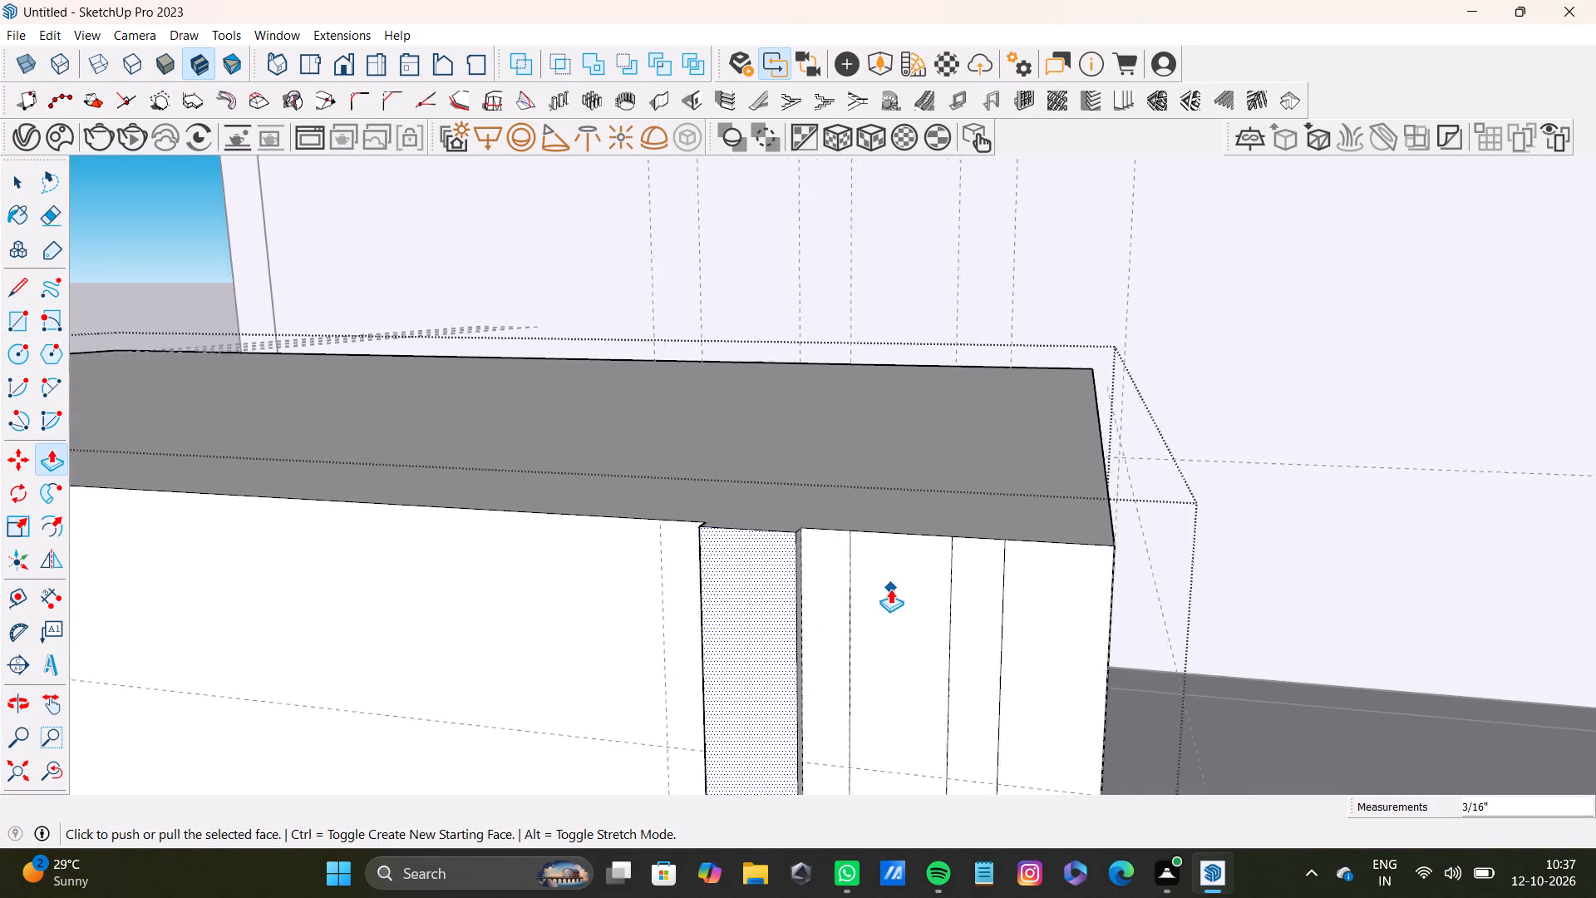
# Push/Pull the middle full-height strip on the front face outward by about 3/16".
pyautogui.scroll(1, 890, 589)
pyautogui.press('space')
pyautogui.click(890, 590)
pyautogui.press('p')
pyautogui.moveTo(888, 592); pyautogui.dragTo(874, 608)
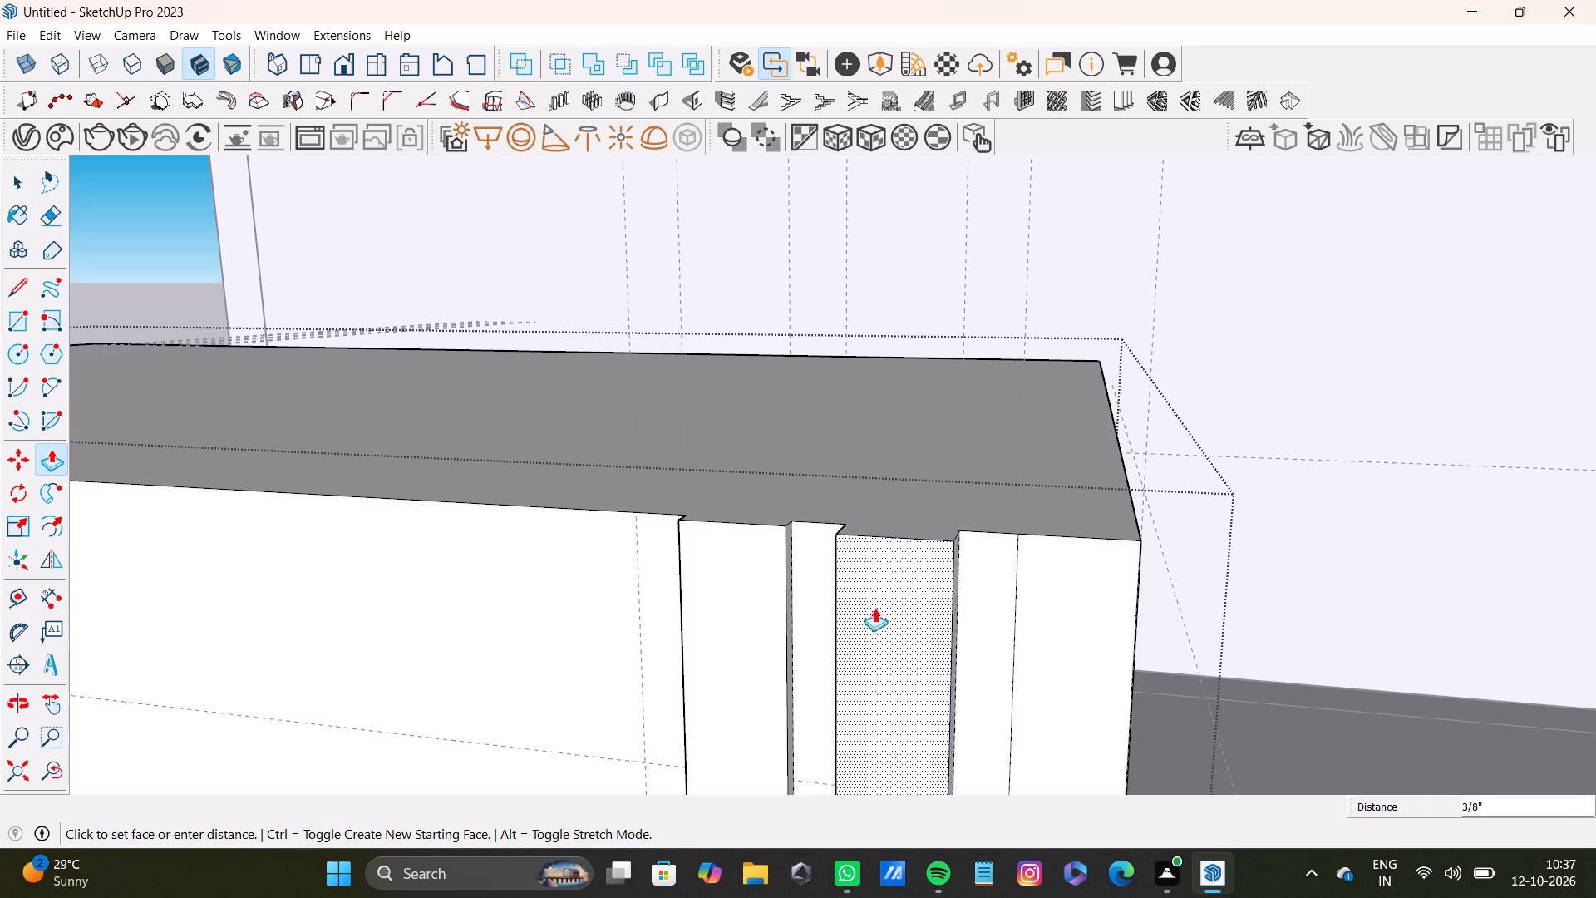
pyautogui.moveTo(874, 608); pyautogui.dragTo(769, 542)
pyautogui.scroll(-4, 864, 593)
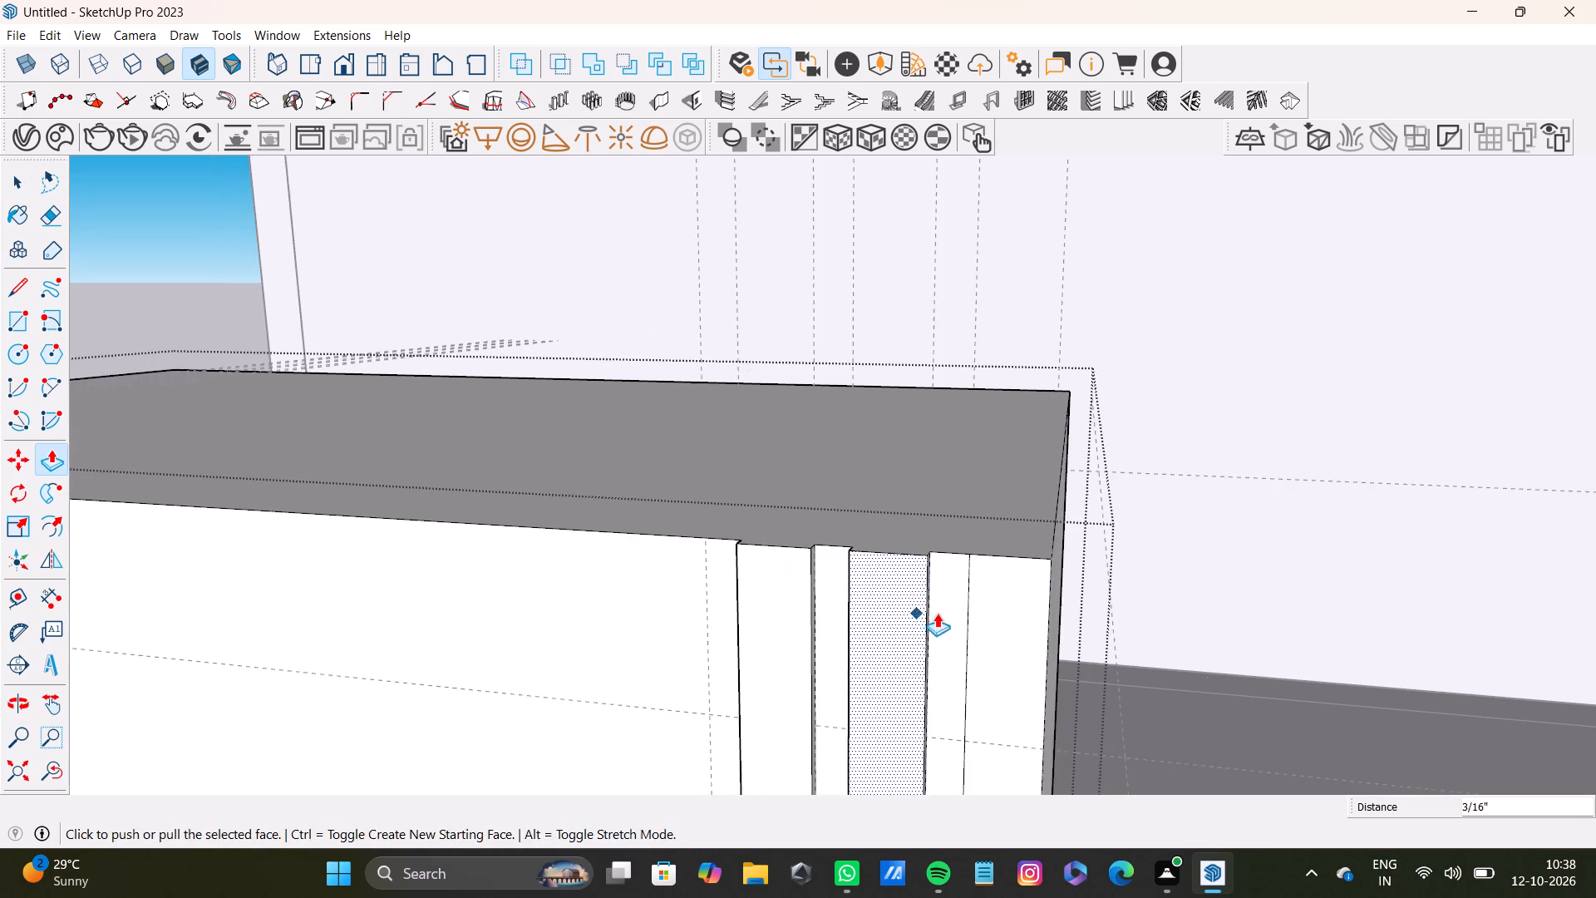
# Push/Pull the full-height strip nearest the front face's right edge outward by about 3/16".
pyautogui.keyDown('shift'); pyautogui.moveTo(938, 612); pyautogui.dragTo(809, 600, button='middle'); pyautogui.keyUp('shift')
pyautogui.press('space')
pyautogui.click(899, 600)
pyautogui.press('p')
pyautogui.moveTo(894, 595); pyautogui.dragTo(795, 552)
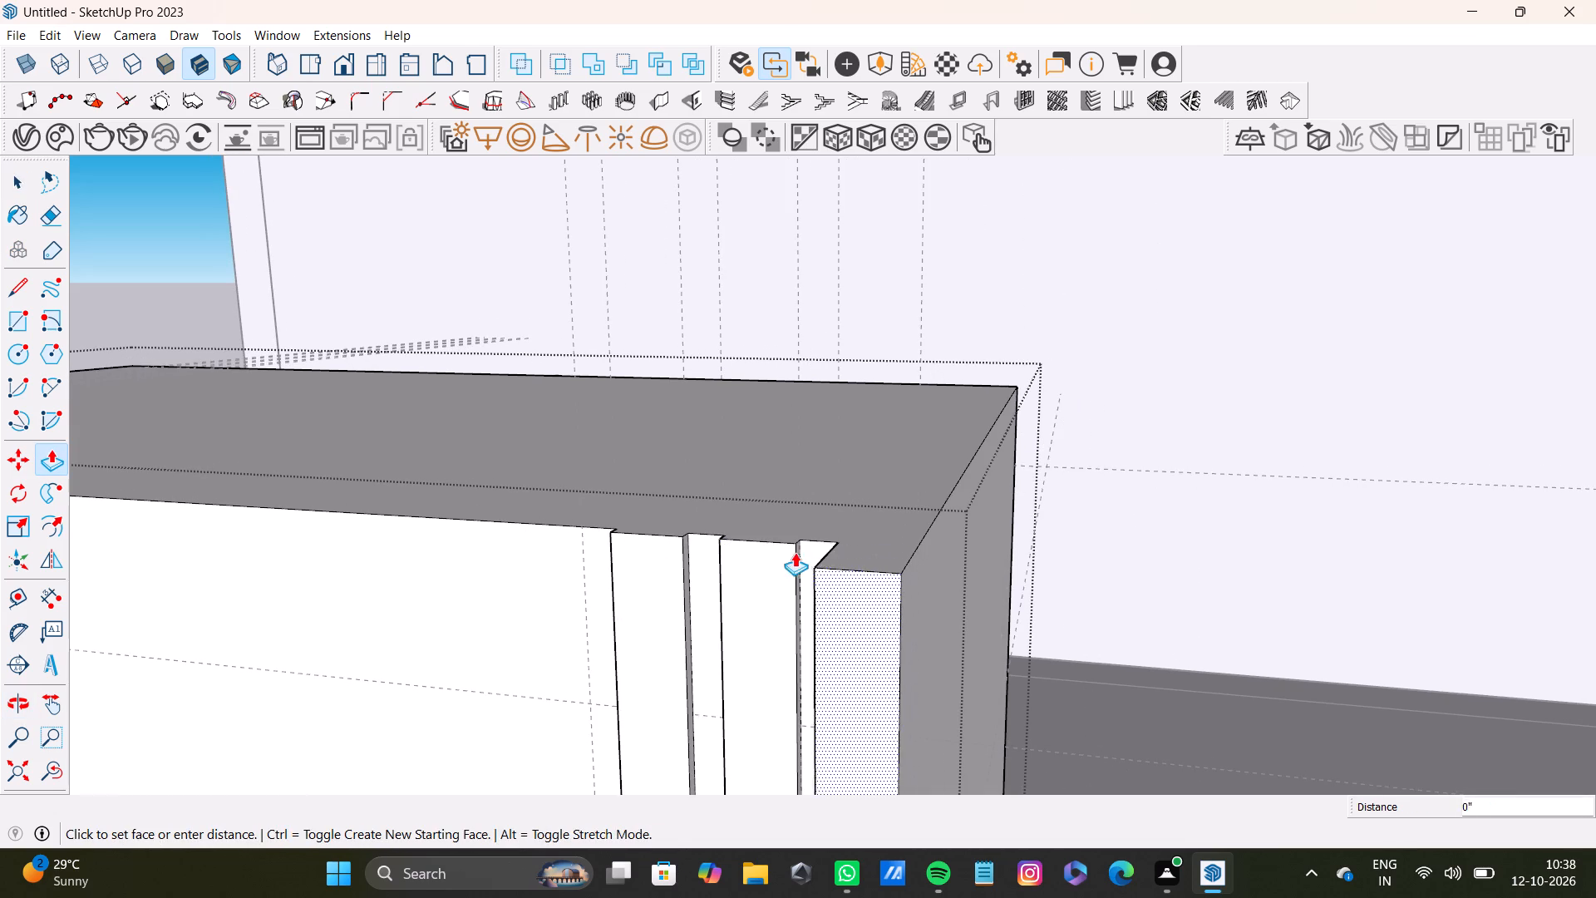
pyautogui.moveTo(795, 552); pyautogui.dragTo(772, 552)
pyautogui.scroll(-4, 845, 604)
# Undo the three strip extrusions and the rectangle drawn nearest the front face's right edge.
pyautogui.moveTo(858, 635); pyautogui.dragTo(903, 781, button='middle')
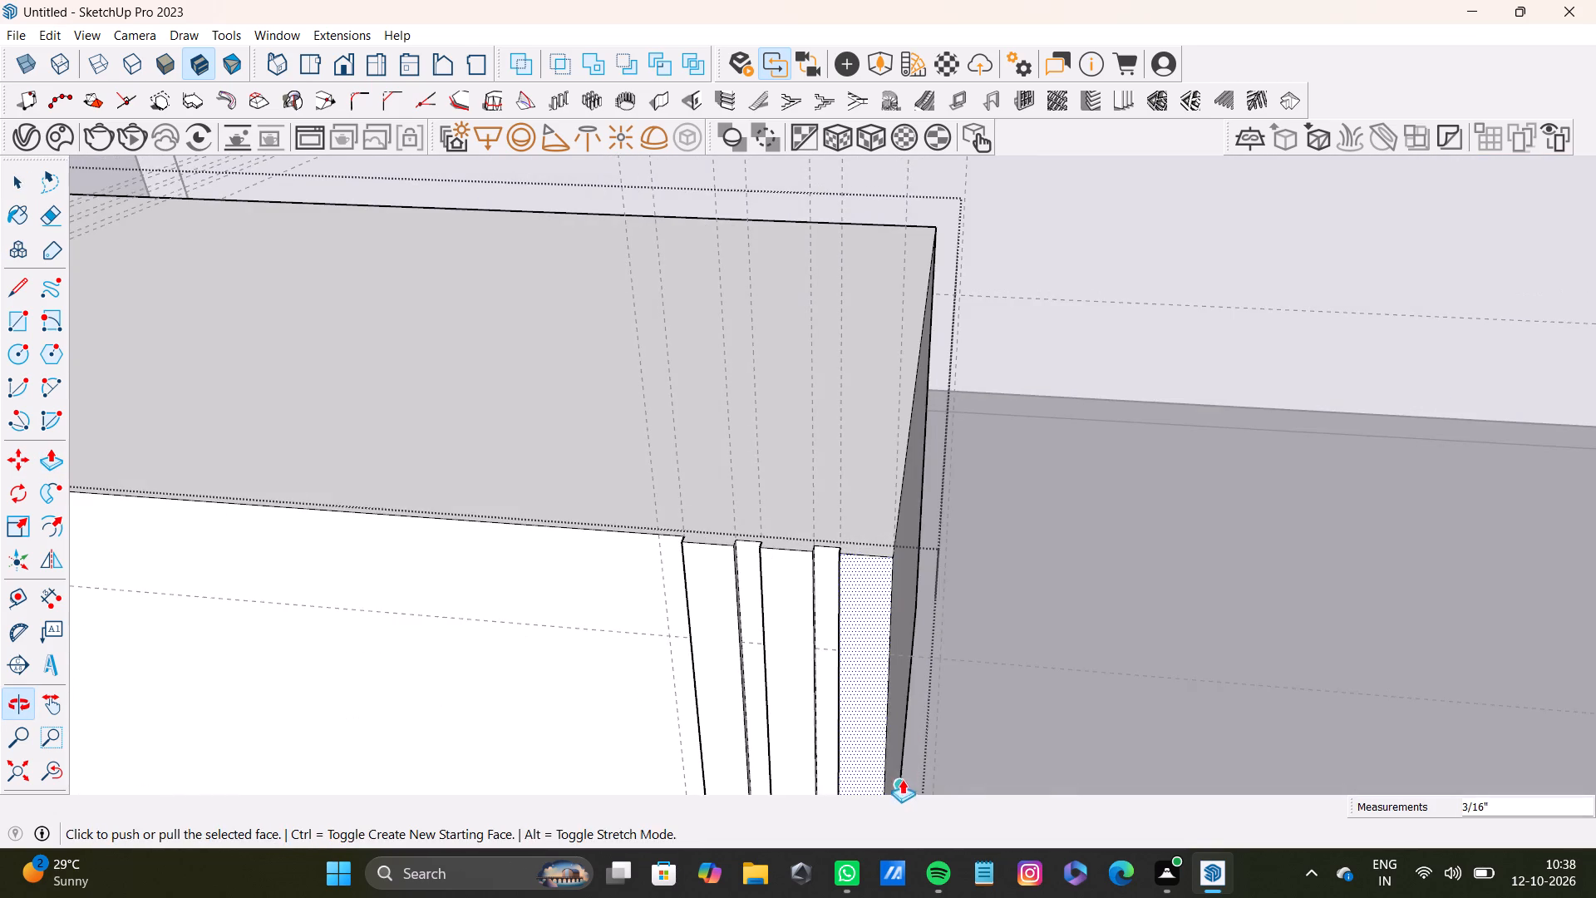
pyautogui.scroll(-8, 906, 741)
pyautogui.moveTo(839, 693); pyautogui.dragTo(967, 543, button='middle')
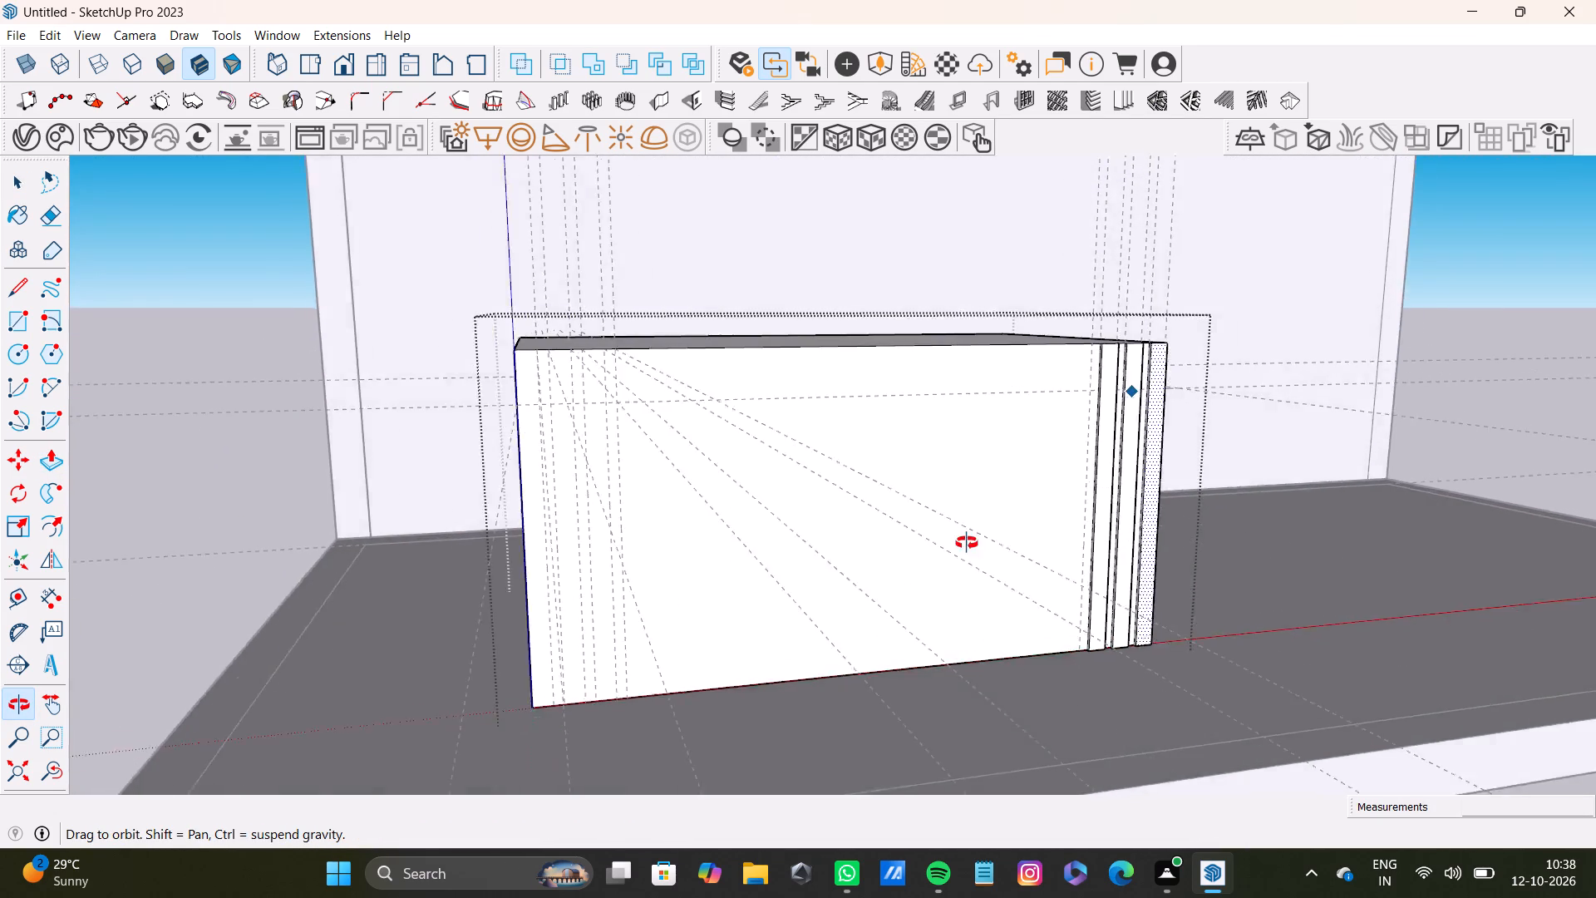
pyautogui.moveTo(967, 543); pyautogui.dragTo(821, 681, button='middle')
pyautogui.hotkey('ctrl', 'z')
pyautogui.hotkey('ctrl', 'z')
pyautogui.hotkey('ctrl', 'z')
pyautogui.hotkey('ctrl', 'z')
pyautogui.scroll(-2, 809, 683)
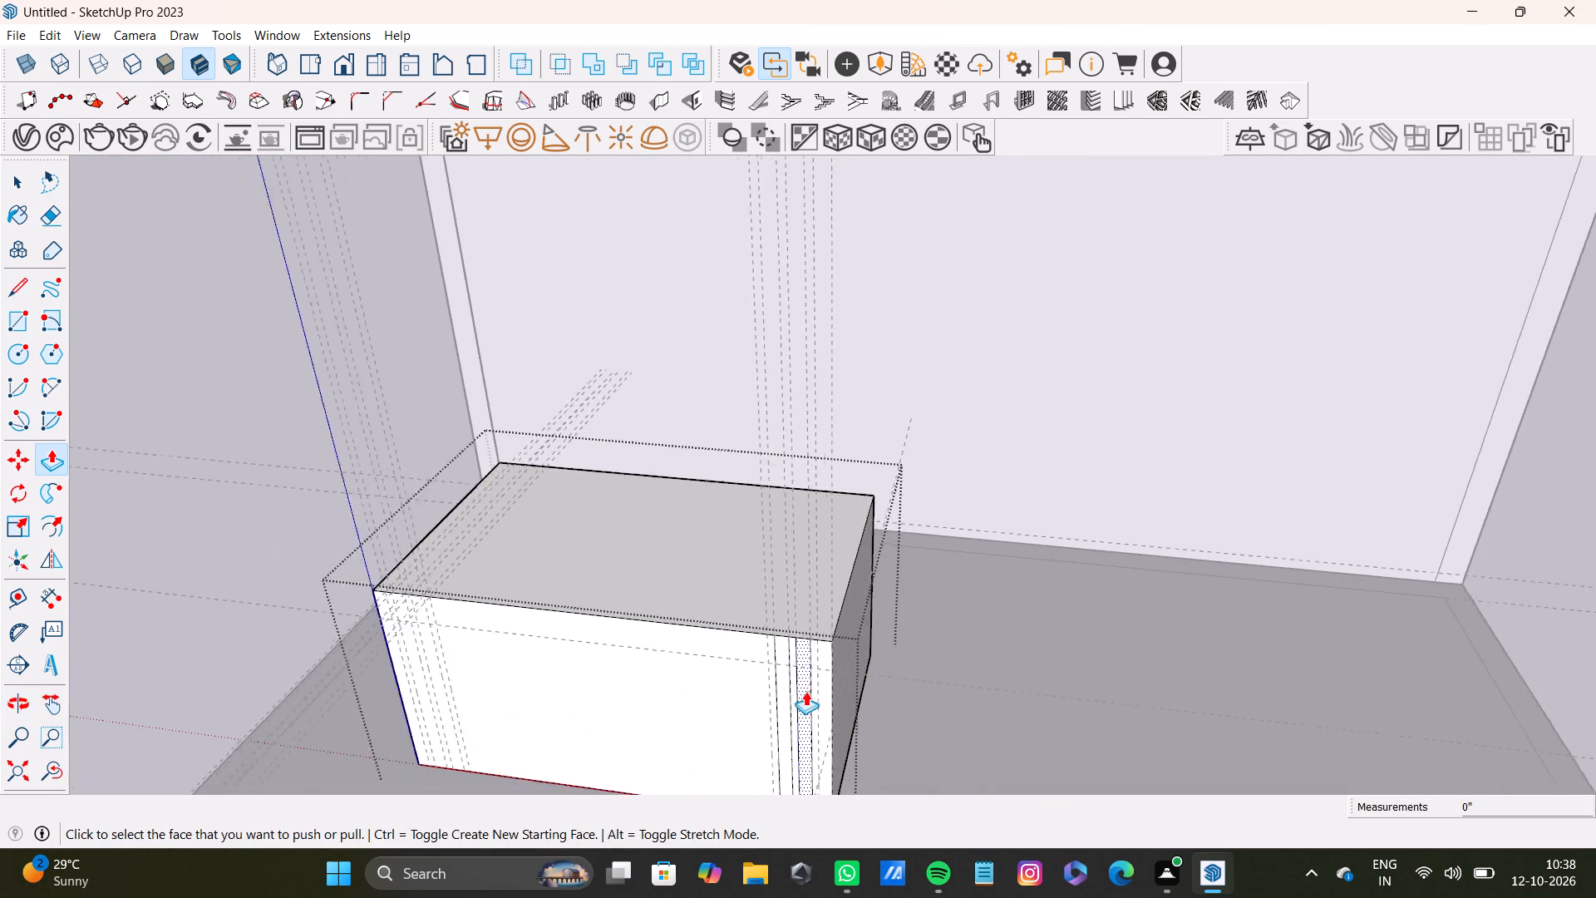
pyautogui.scroll(-6, 805, 691)
pyautogui.scroll(15, 761, 897)
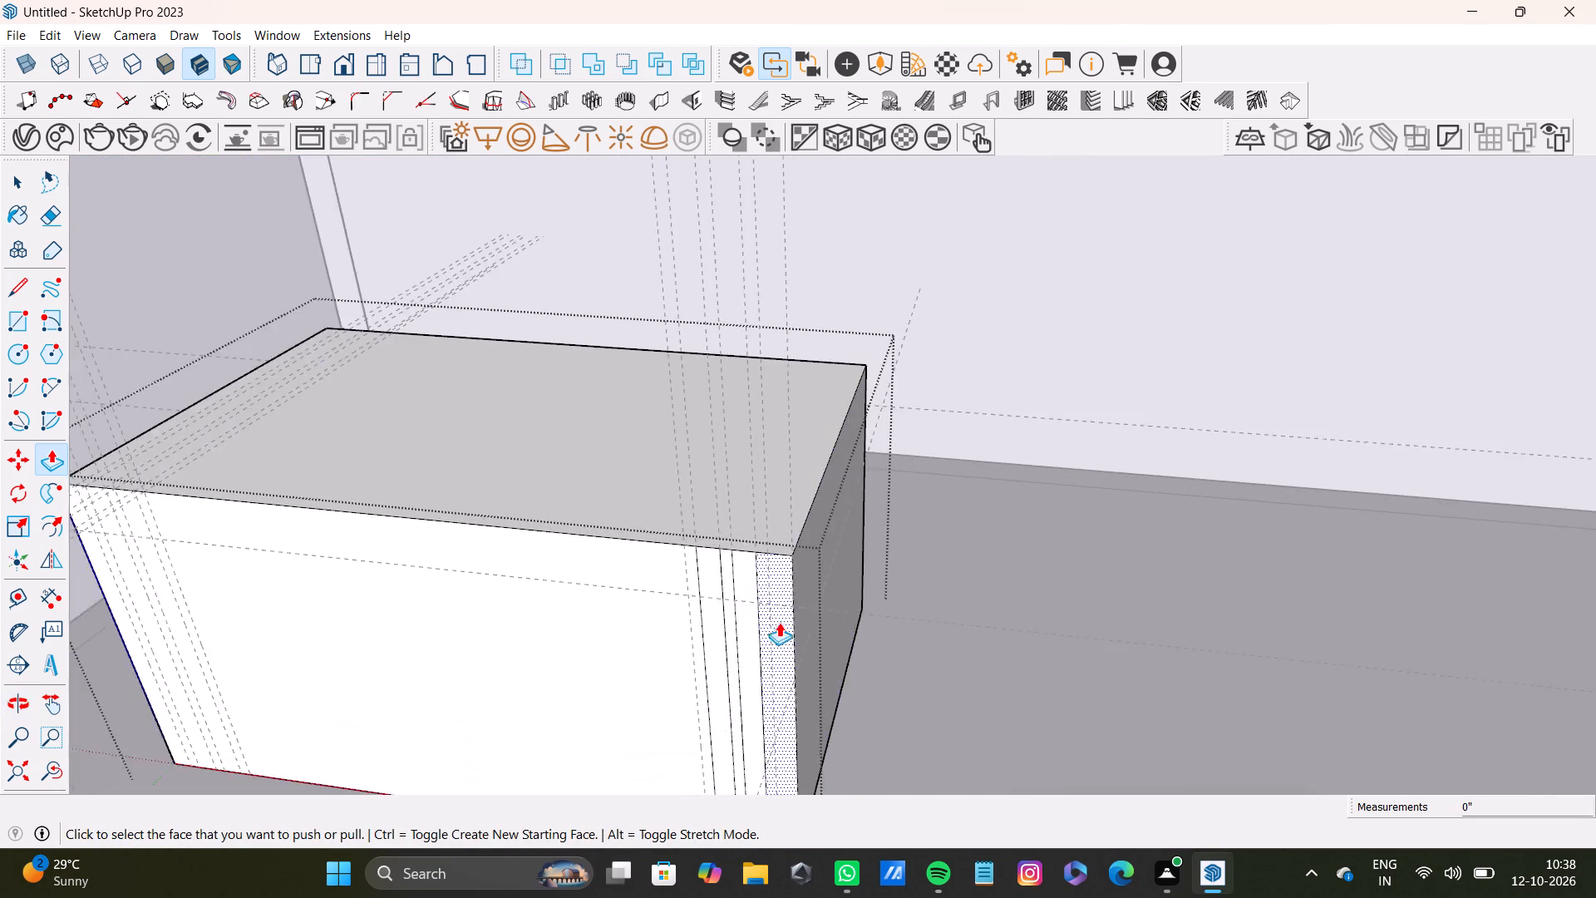
pyautogui.scroll(3, 779, 622)
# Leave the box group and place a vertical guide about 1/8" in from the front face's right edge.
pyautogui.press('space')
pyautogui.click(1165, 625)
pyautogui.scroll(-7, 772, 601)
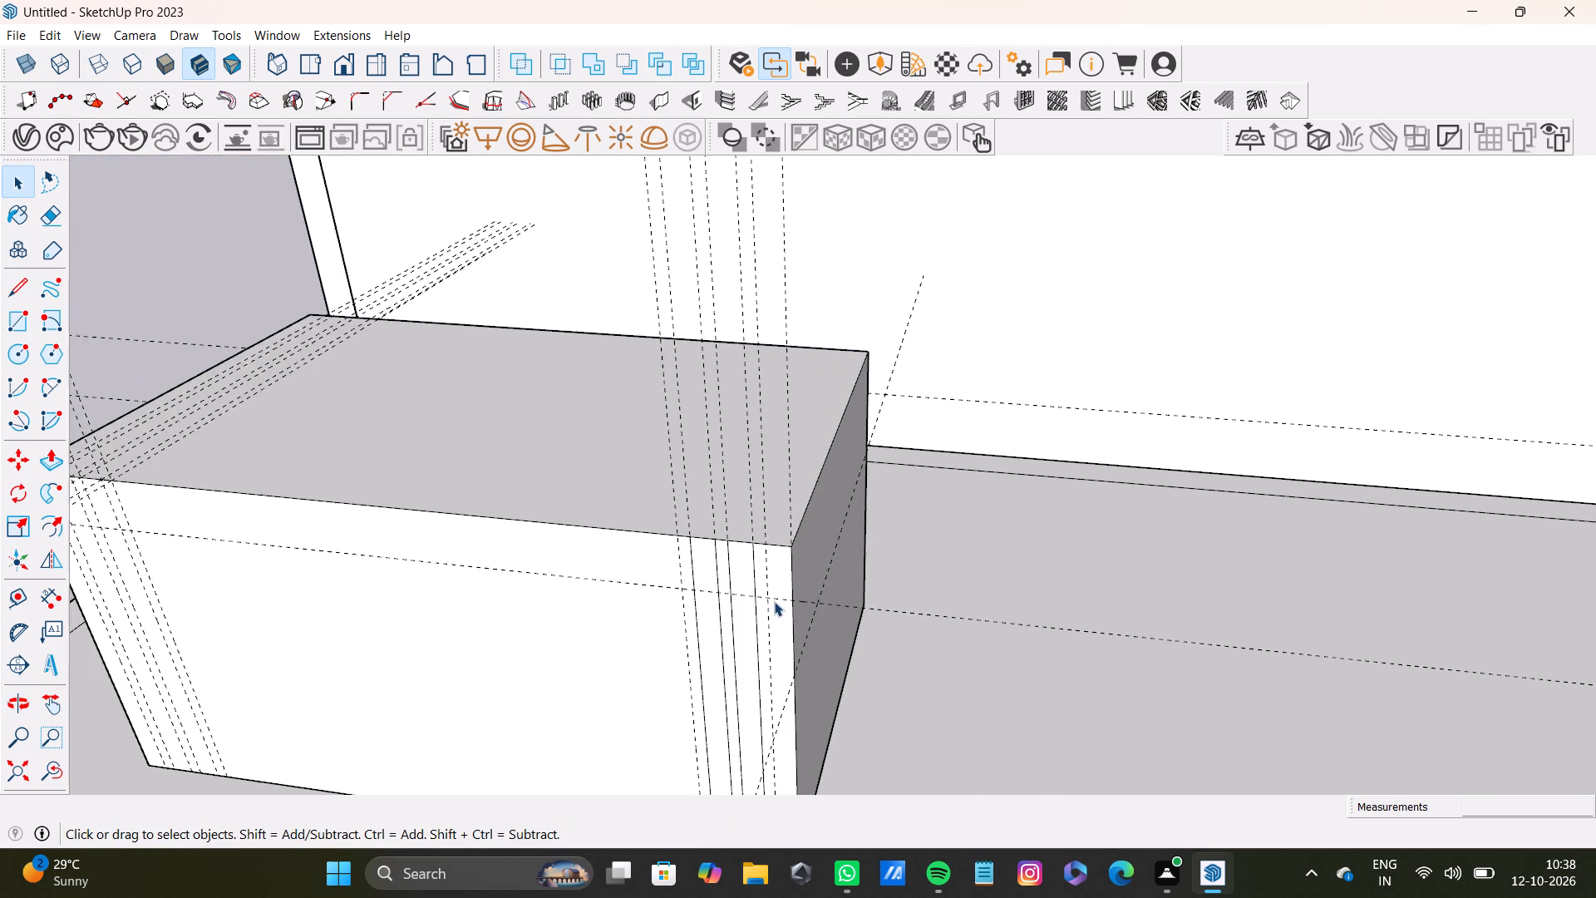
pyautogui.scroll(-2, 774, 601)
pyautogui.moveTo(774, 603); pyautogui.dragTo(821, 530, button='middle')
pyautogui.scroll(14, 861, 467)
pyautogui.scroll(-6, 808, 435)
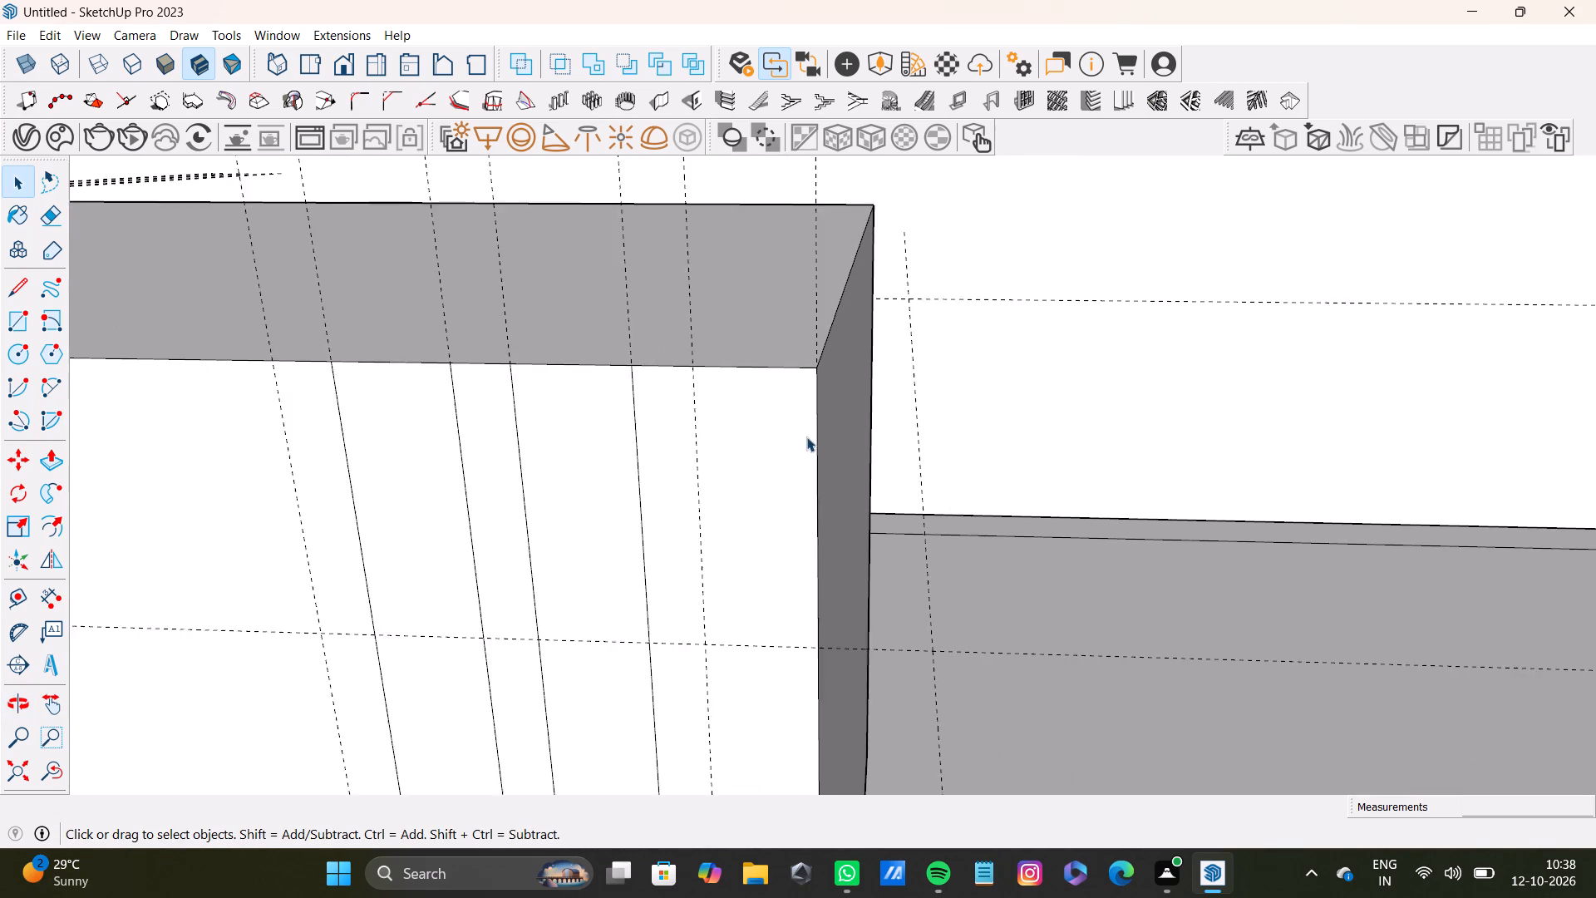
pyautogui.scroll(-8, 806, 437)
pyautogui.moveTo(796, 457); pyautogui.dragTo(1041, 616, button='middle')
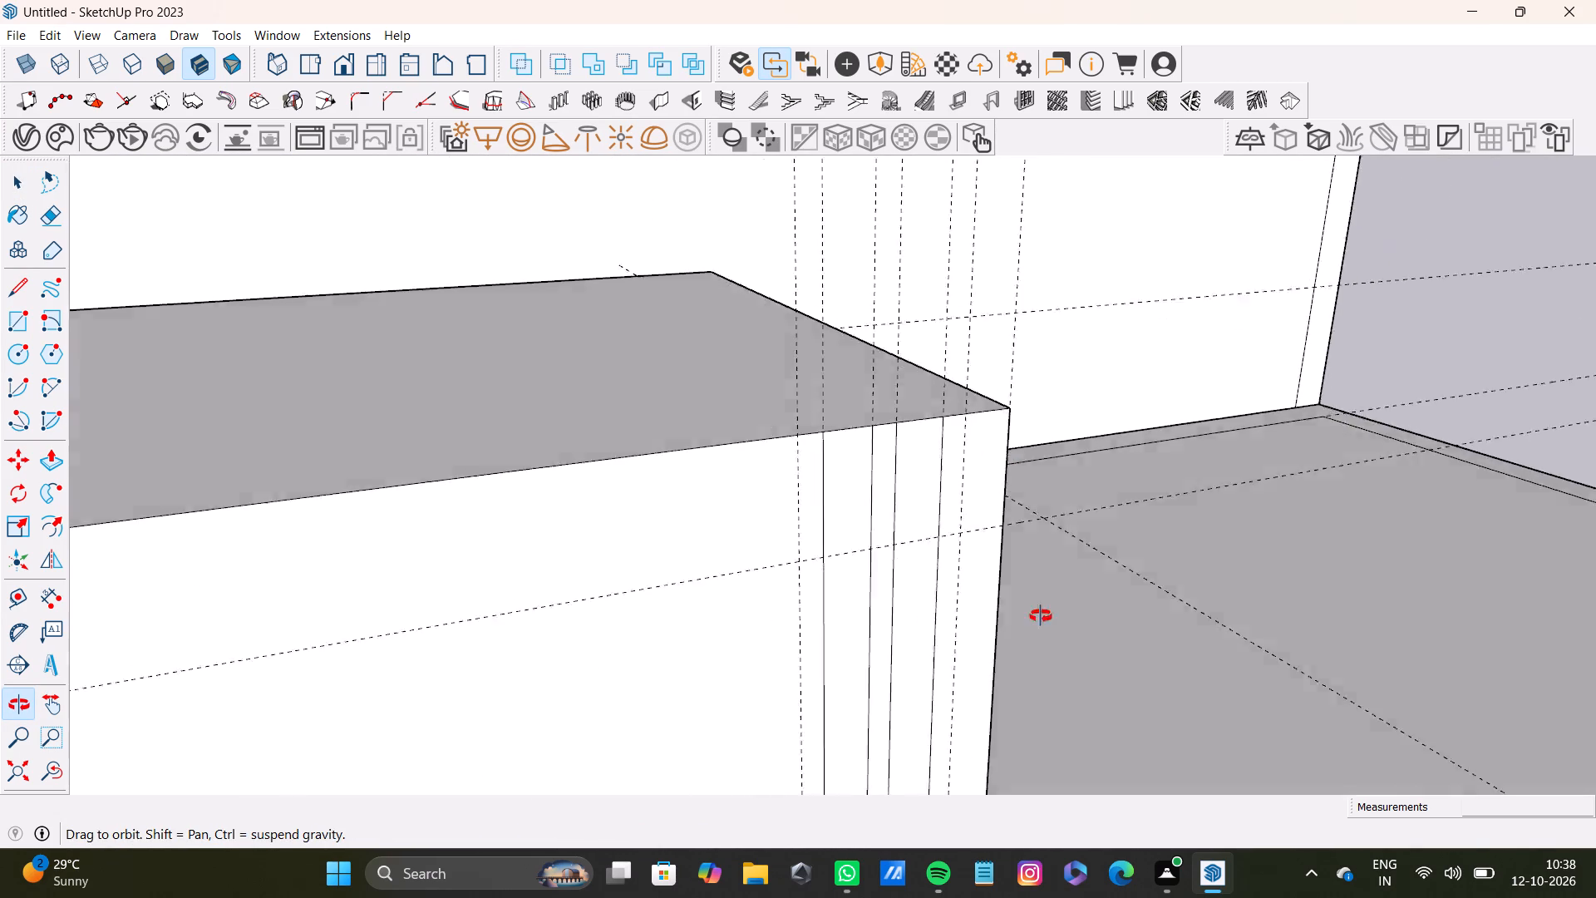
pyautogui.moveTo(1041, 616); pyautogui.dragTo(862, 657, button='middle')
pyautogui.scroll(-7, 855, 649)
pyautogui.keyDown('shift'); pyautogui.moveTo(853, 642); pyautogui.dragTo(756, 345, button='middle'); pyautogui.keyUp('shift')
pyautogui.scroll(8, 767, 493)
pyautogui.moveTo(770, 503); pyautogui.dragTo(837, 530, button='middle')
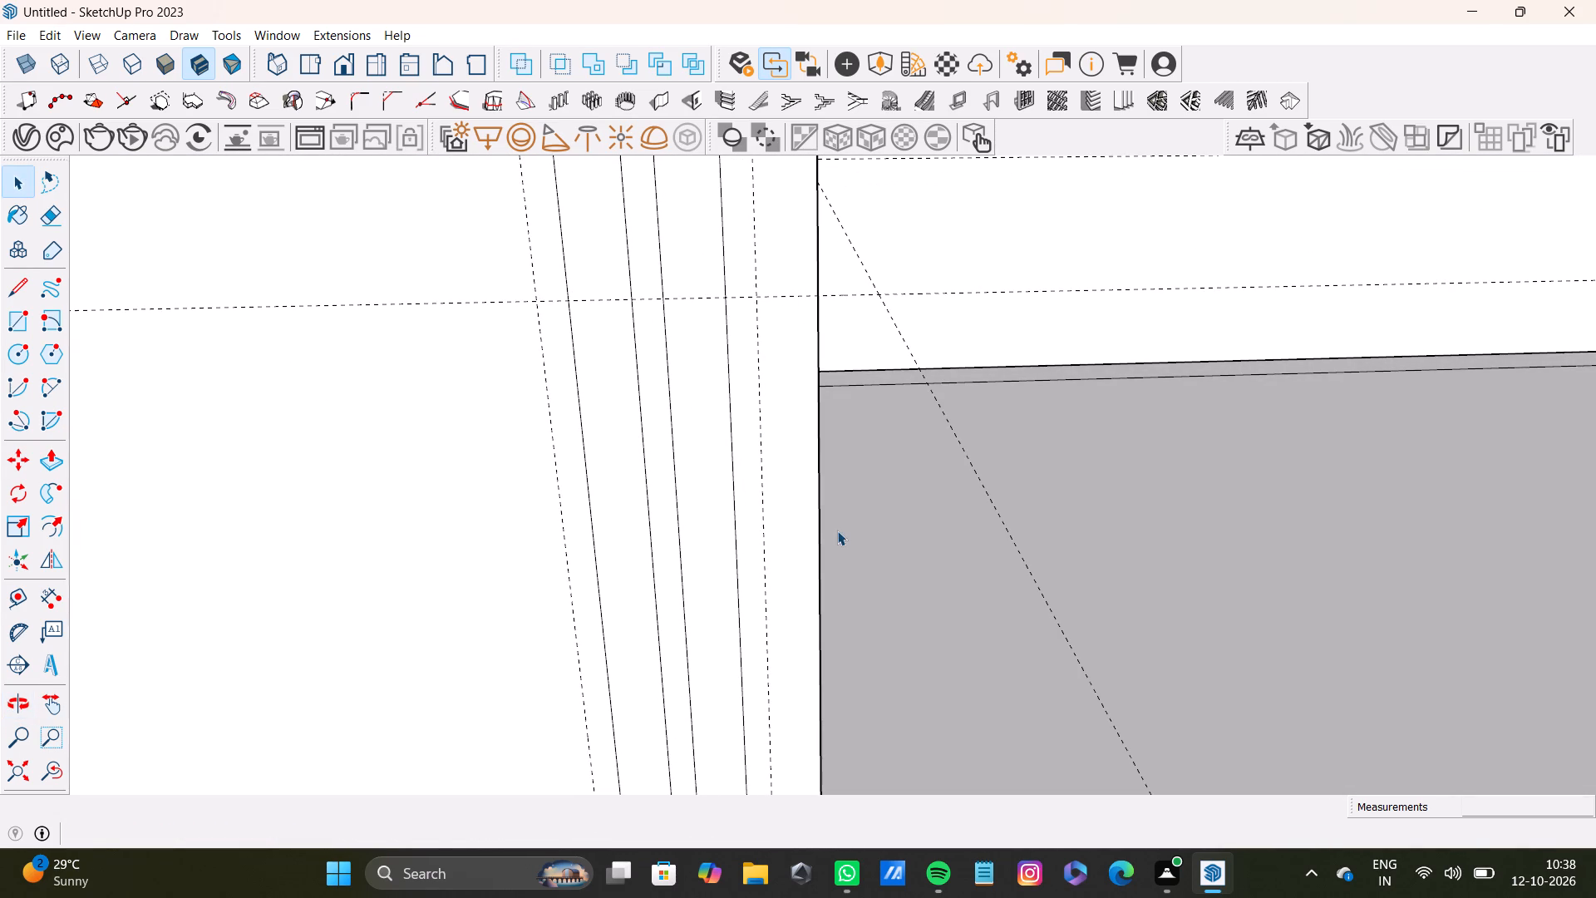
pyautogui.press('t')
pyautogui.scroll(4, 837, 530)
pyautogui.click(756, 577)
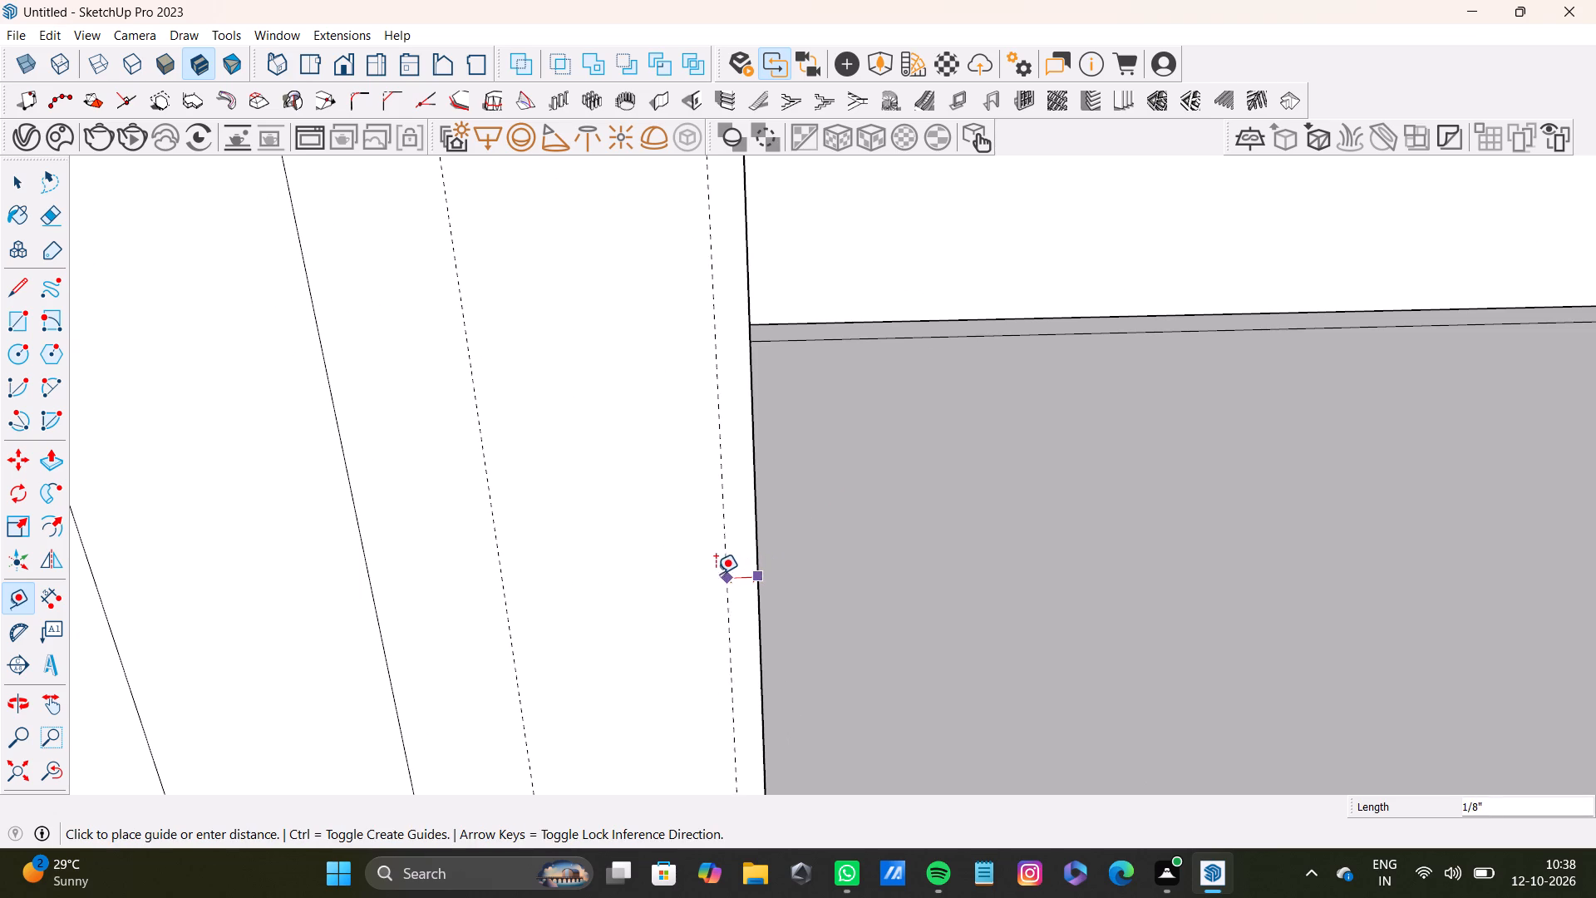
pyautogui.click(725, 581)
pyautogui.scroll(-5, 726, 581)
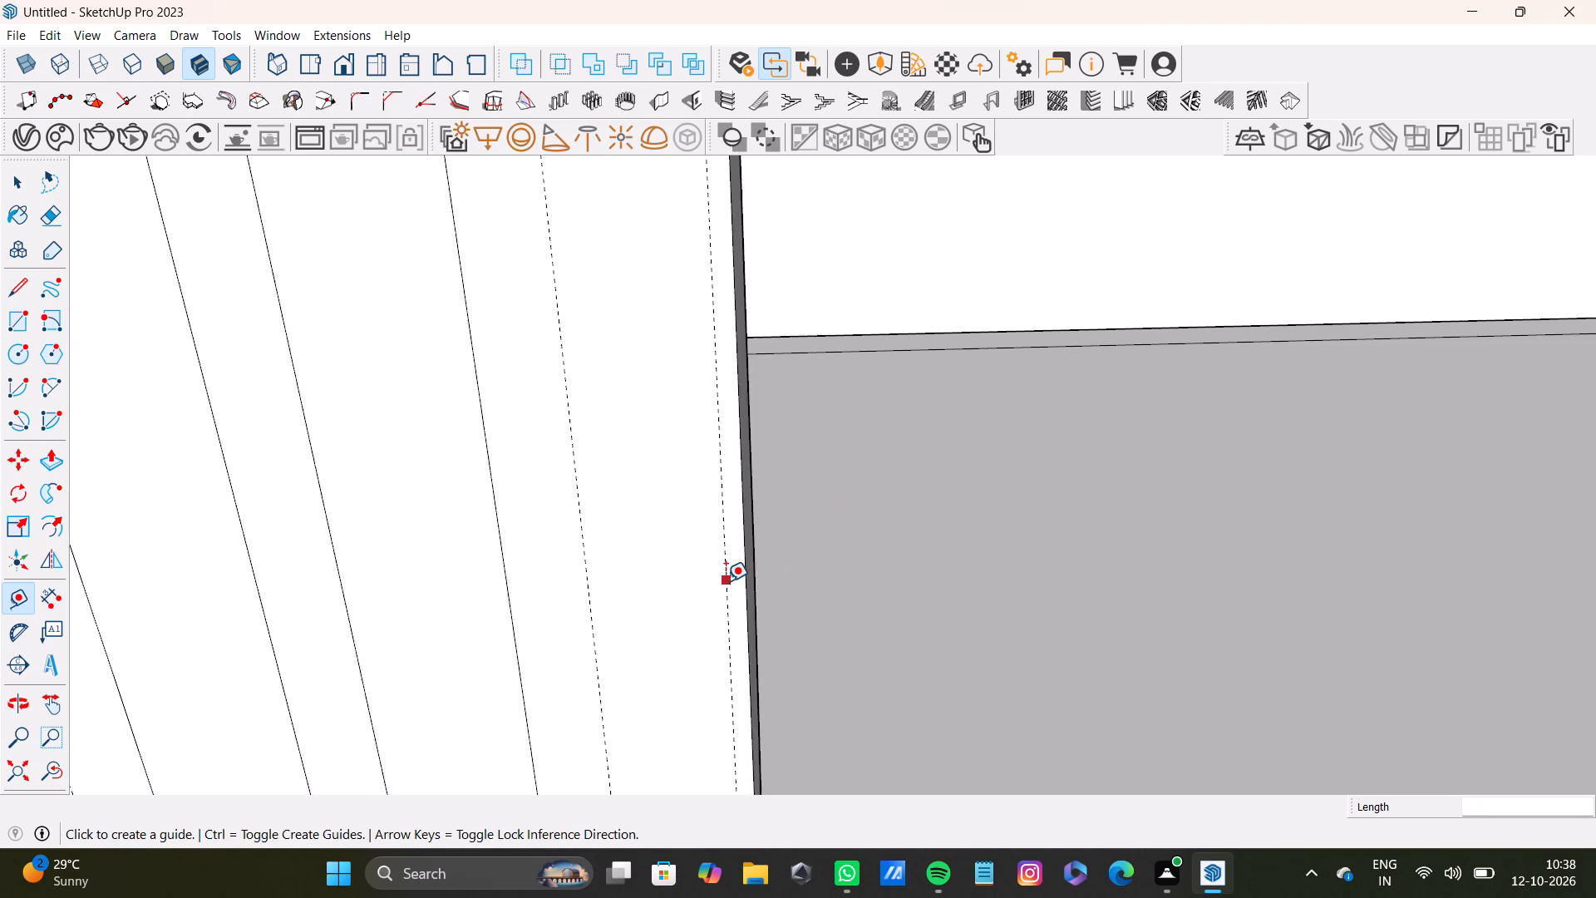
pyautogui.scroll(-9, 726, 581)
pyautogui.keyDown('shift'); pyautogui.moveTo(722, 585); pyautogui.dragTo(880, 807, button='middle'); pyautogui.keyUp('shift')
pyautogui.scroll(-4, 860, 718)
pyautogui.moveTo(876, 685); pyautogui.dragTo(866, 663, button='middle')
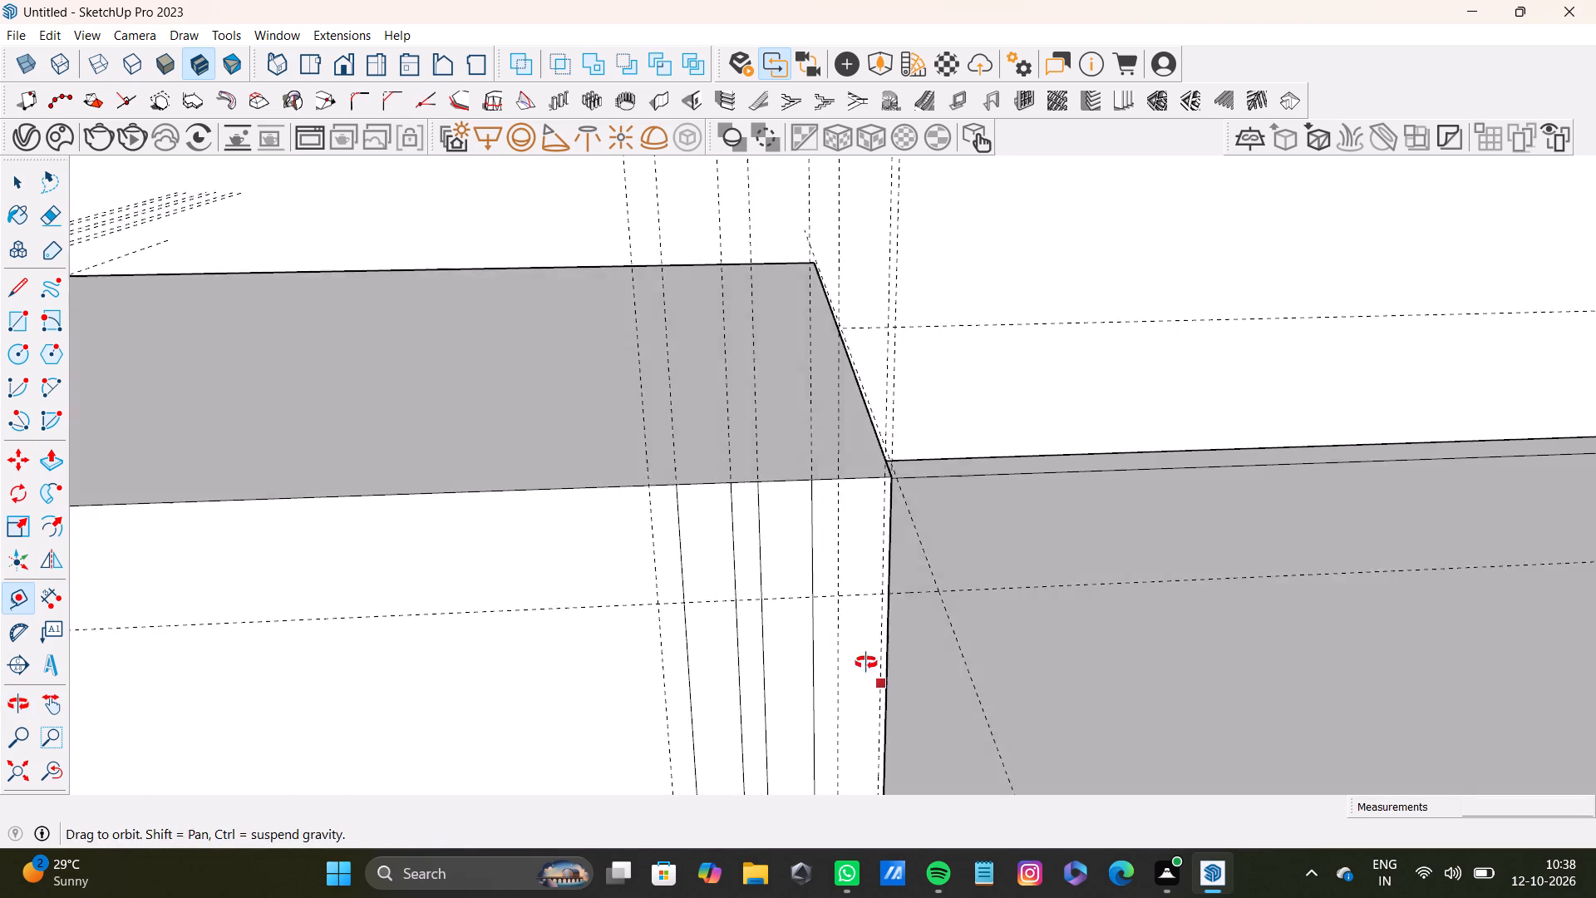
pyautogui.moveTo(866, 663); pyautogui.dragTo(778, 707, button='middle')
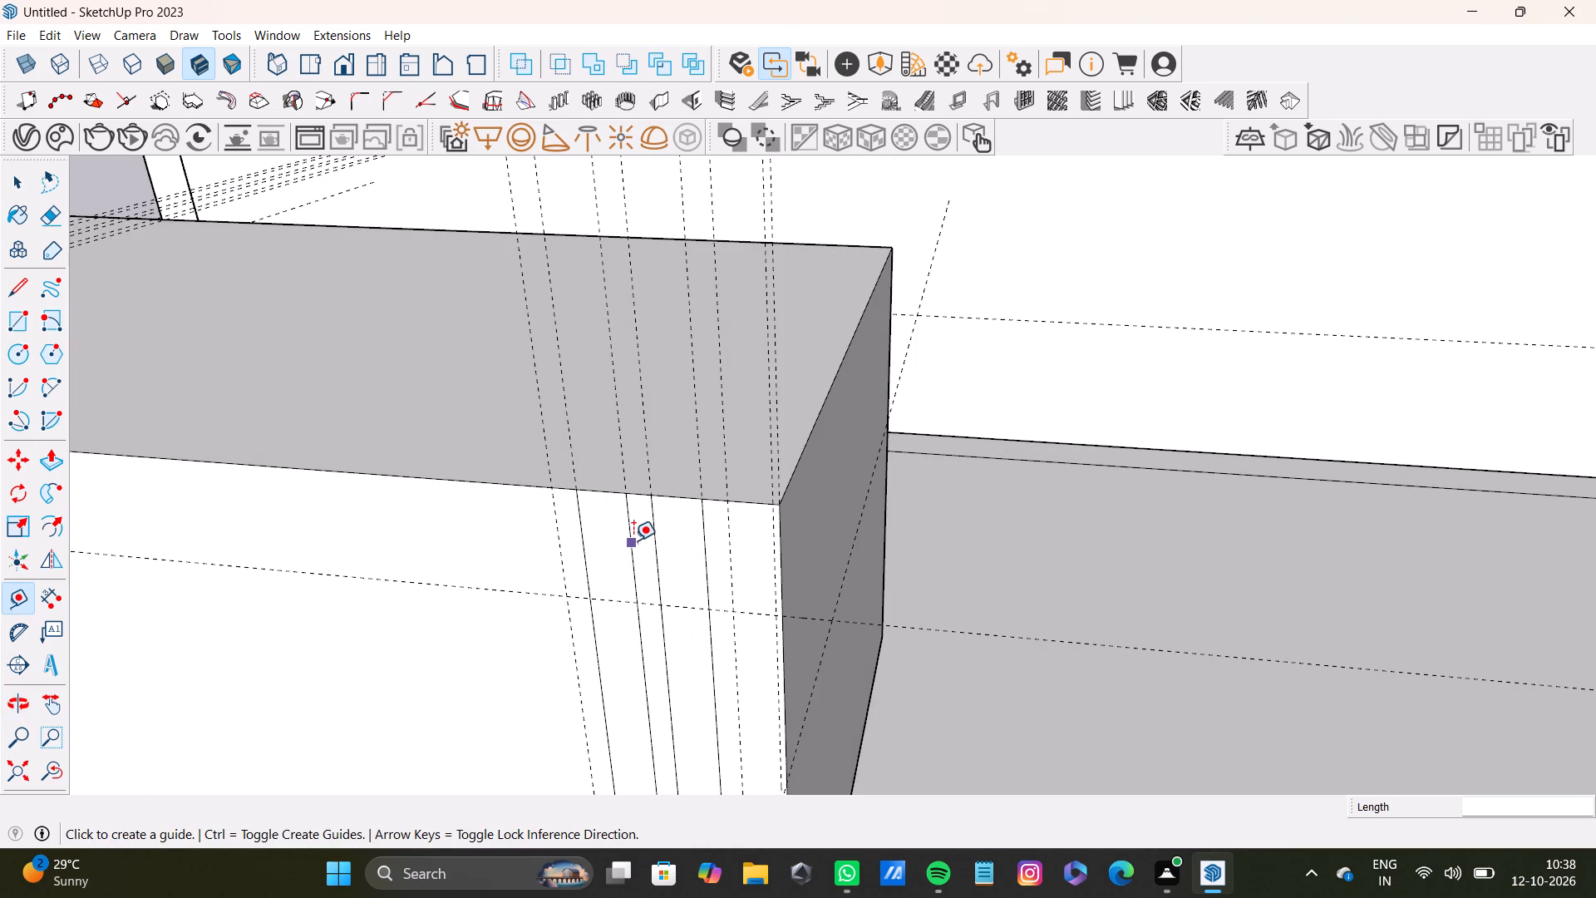
# Undo the new edge guide and the two remaining strip rectangles on the front face.
pyautogui.hotkey('ctrl', 'z')
pyautogui.hotkey('ctrl', 'z')
pyautogui.hotkey('ctrl', 'z')
pyautogui.hotkey('ctrl', 'z')
pyautogui.scroll(-4, 712, 555)
pyautogui.keyDown('shift'); pyautogui.moveTo(733, 625); pyautogui.dragTo(770, 603, button='middle'); pyautogui.keyUp('shift')
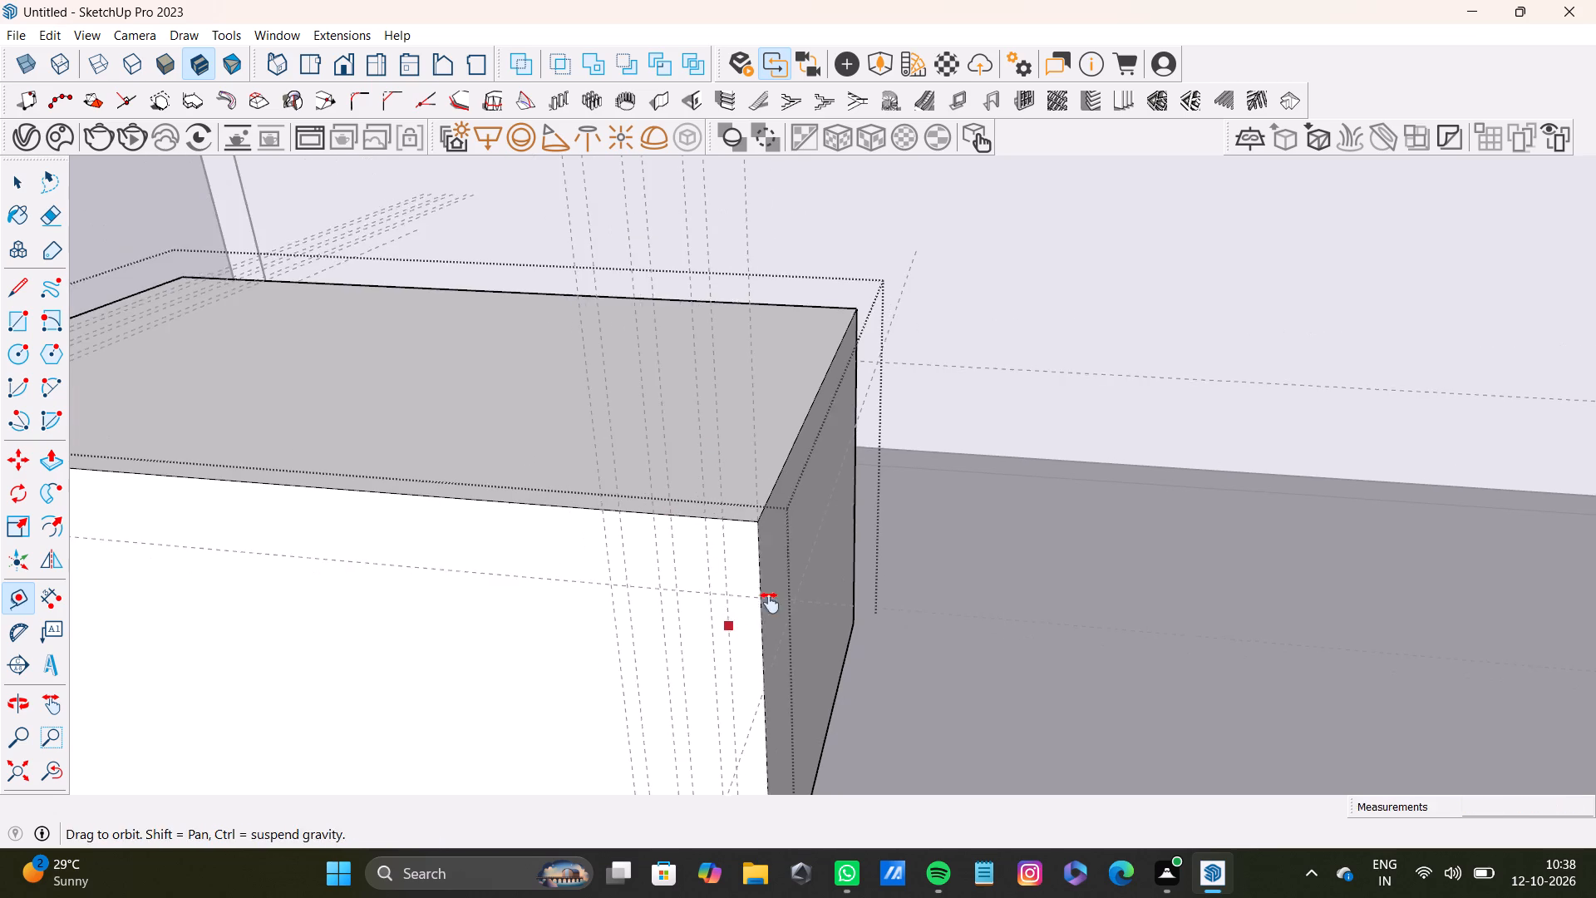
pyautogui.keyDown('shift'); pyautogui.moveTo(770, 603); pyautogui.dragTo(800, 600, button='middle'); pyautogui.keyUp('shift')
# Inside the box group, place a vertical guide about 3/16" in from the front face's right edge, and close the group.
pyautogui.scroll(13, 814, 599)
pyautogui.moveTo(850, 598); pyautogui.dragTo(841, 601)
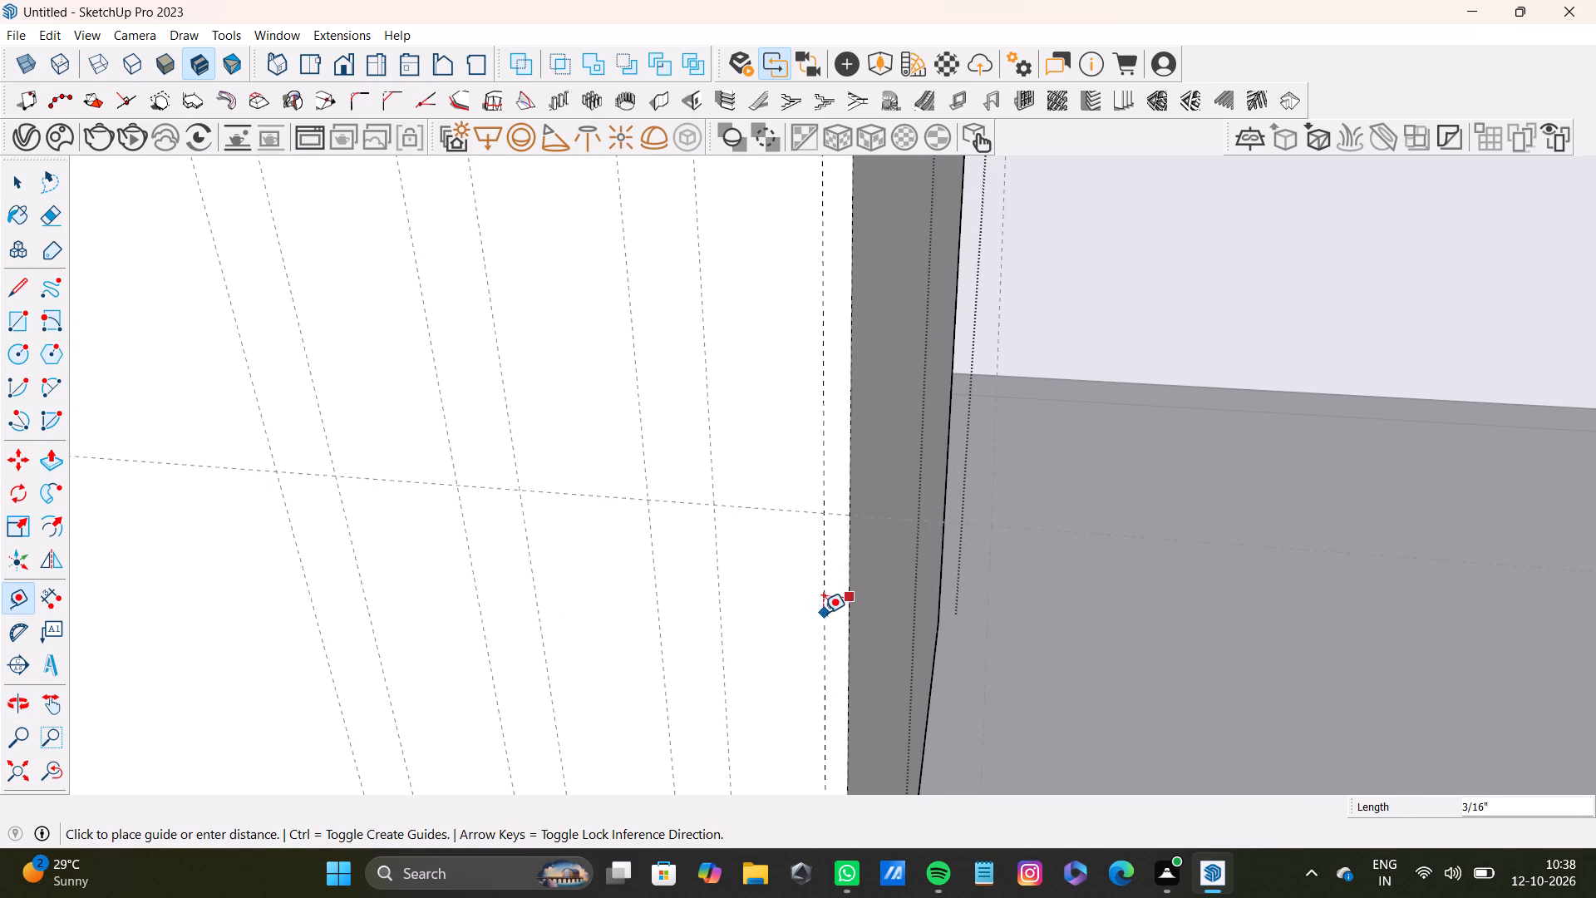
pyautogui.click(823, 613)
pyautogui.scroll(-9, 822, 613)
pyautogui.moveTo(822, 614); pyautogui.dragTo(891, 486, button='middle')
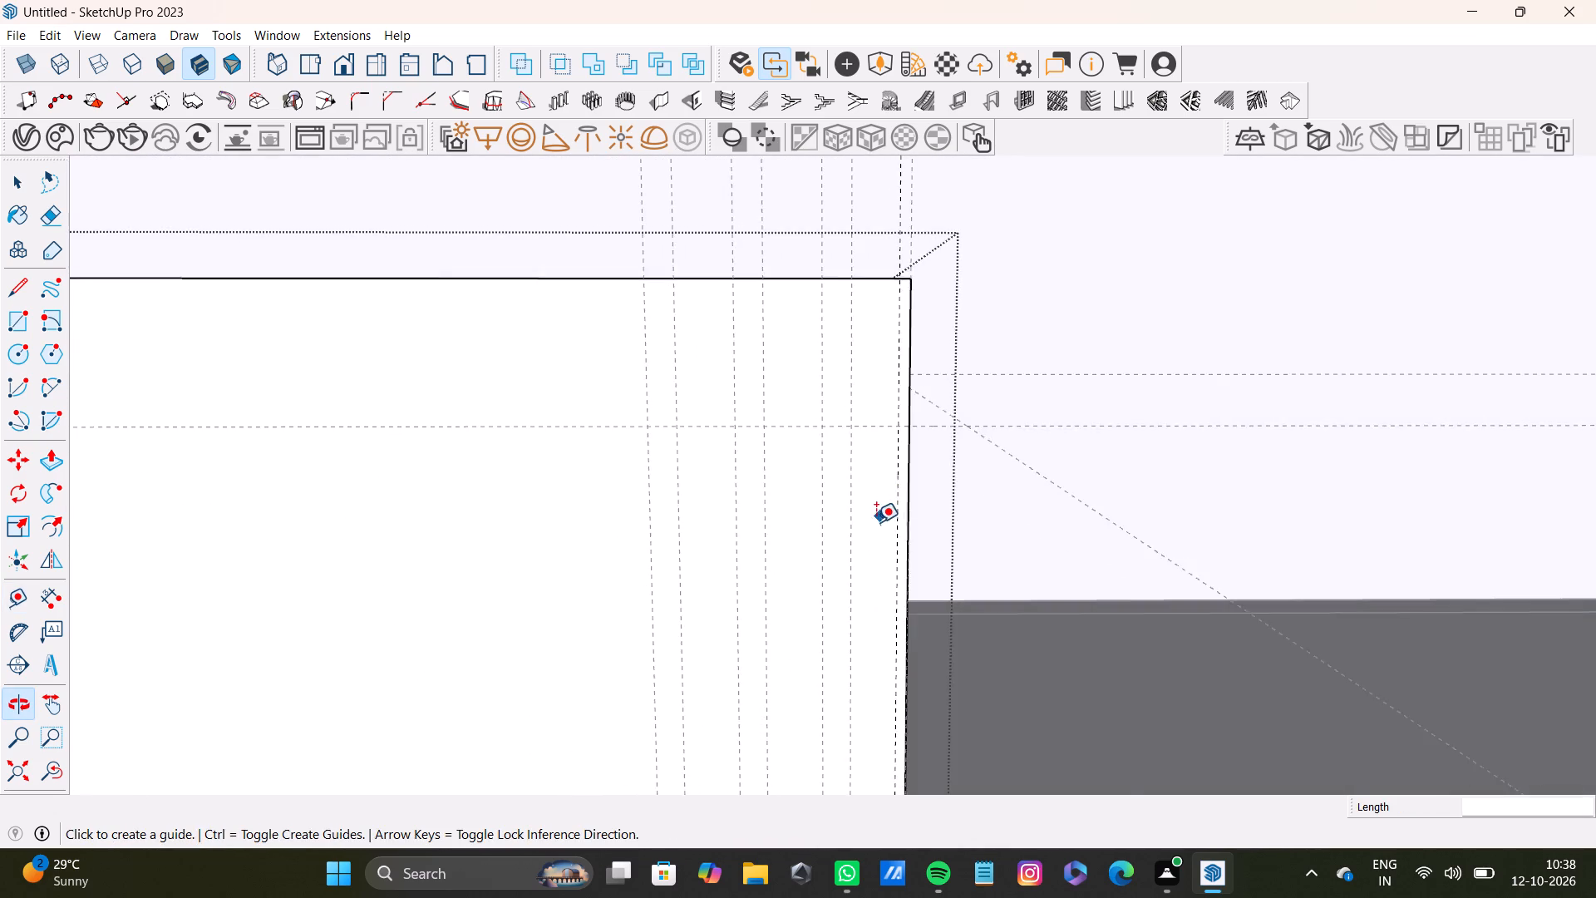
pyautogui.scroll(-7, 874, 525)
pyautogui.press('space')
pyautogui.click(150, 271)
pyautogui.scroll(-7, 954, 560)
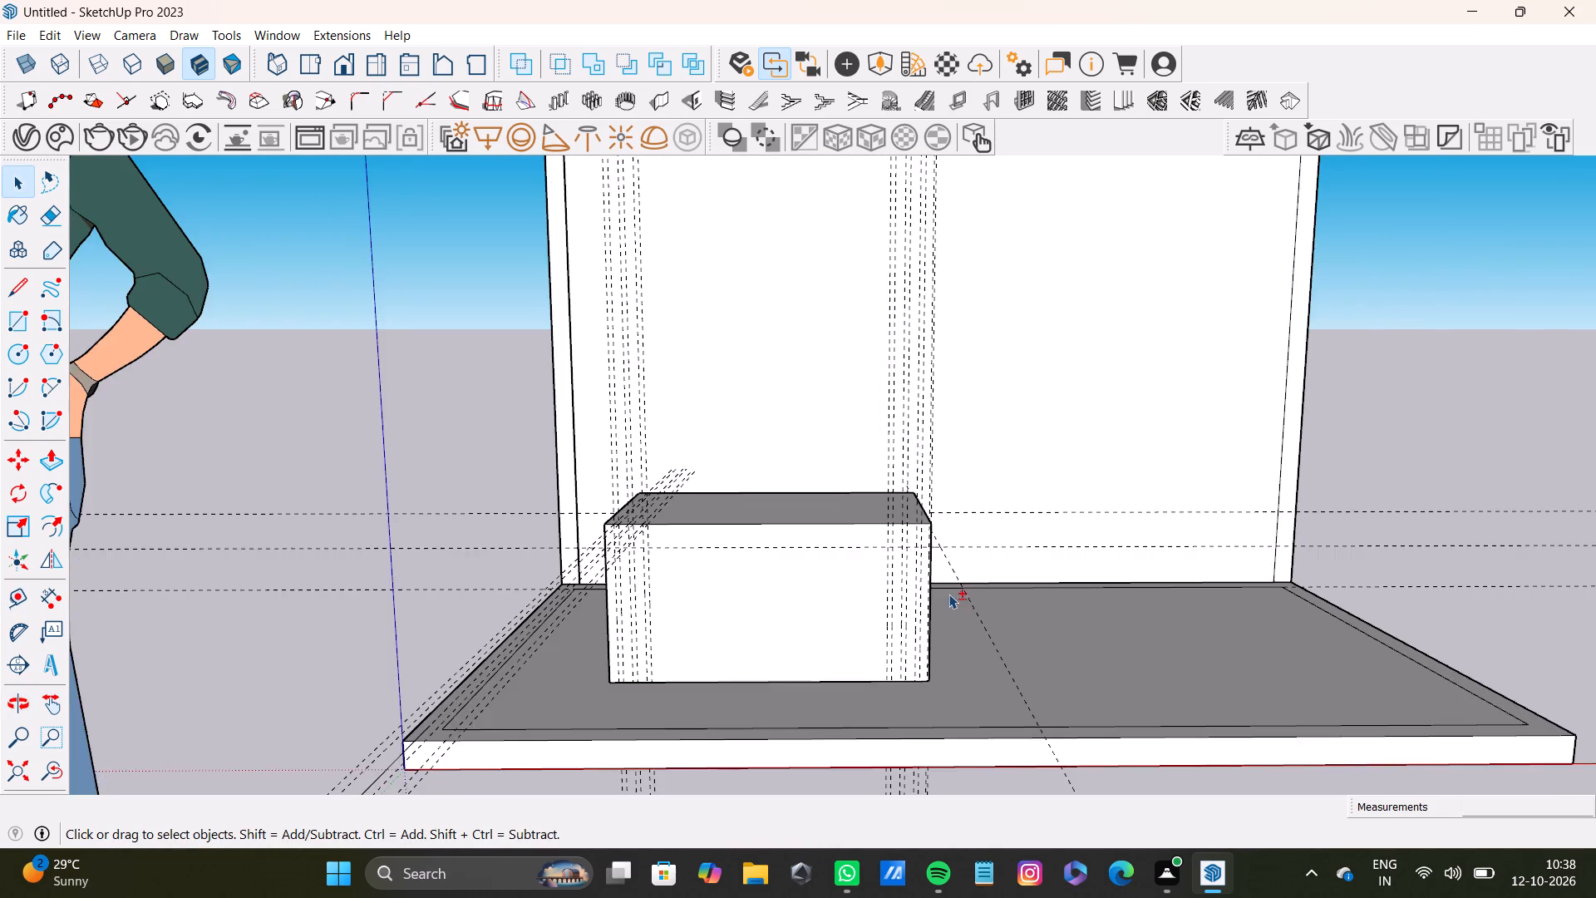
pyautogui.keyDown('shift'); pyautogui.moveTo(948, 594); pyautogui.dragTo(938, 610, button='middle'); pyautogui.keyUp('shift')
# Outside the box group, draw a full-height rectangle over the front face between the fifth and sixth guides from the right edge.
pyautogui.press('r')
pyautogui.scroll(9, 874, 559)
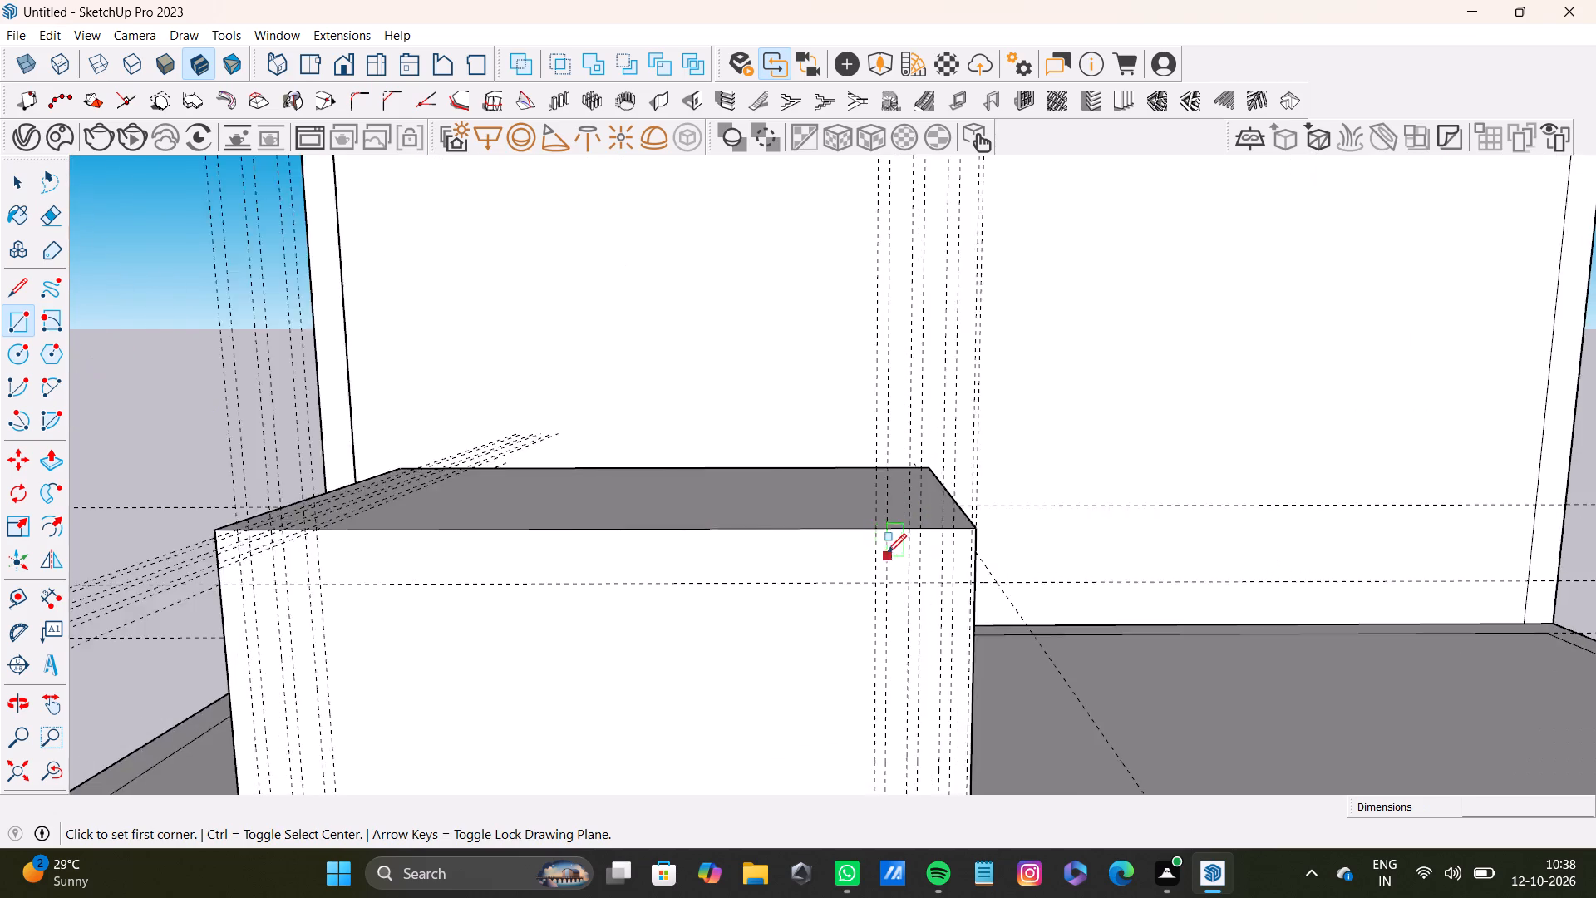
pyautogui.scroll(14, 887, 553)
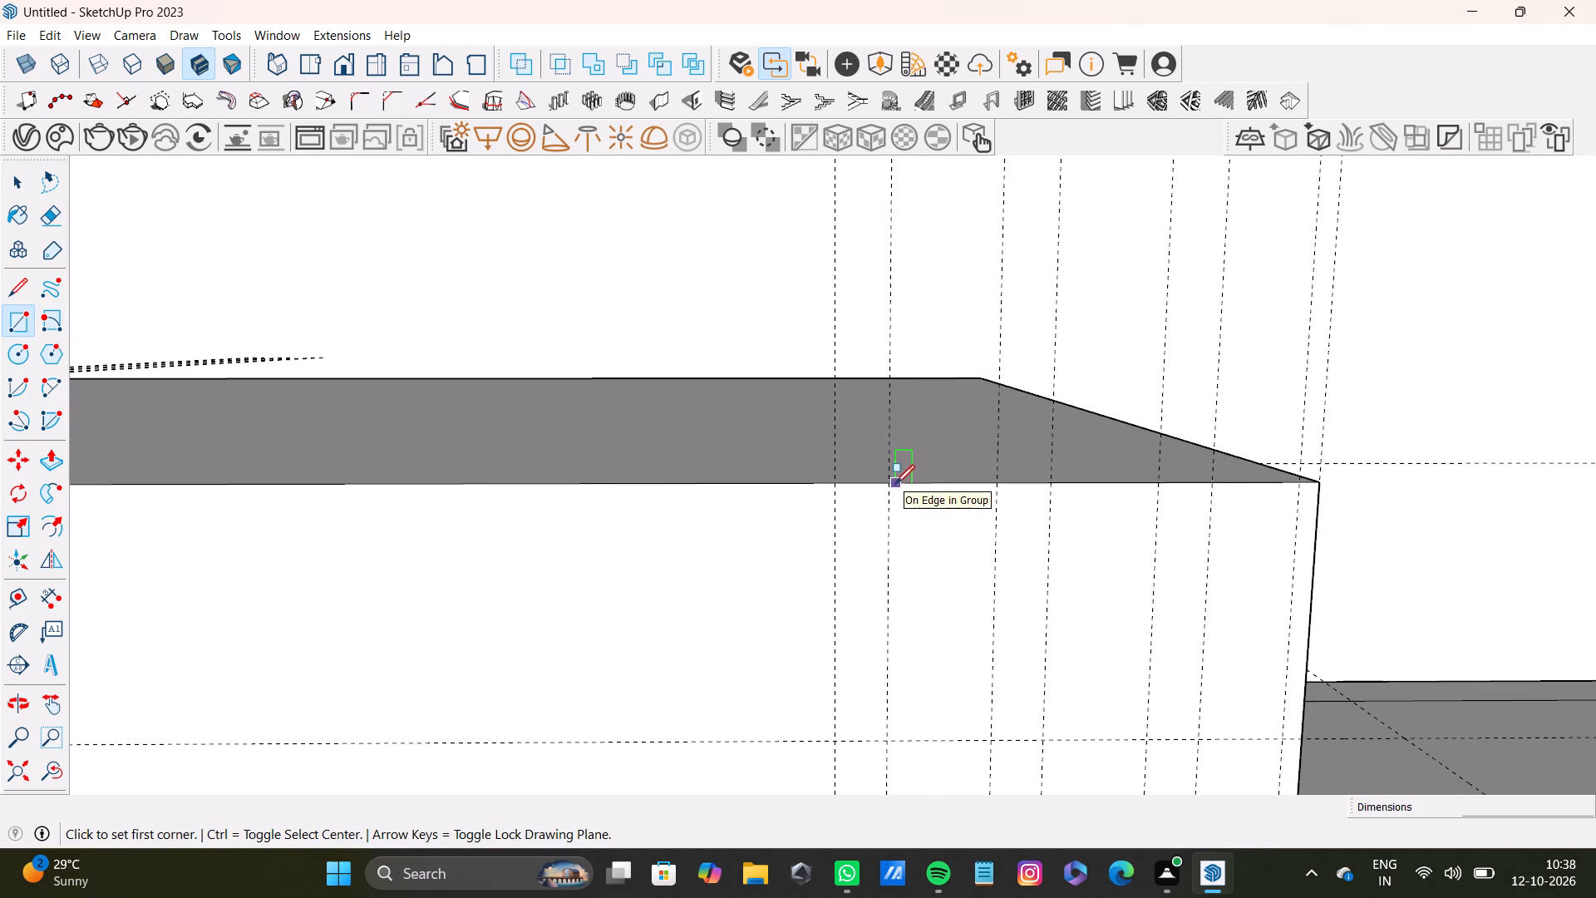
pyautogui.click(889, 485)
pyautogui.scroll(-4, 993, 589)
pyautogui.keyDown('shift'); pyautogui.moveTo(955, 700); pyautogui.dragTo(930, 466, button='middle'); pyautogui.keyUp('shift')
pyautogui.scroll(-1, 970, 589)
pyautogui.moveTo(991, 668); pyautogui.dragTo(941, 435, button='middle')
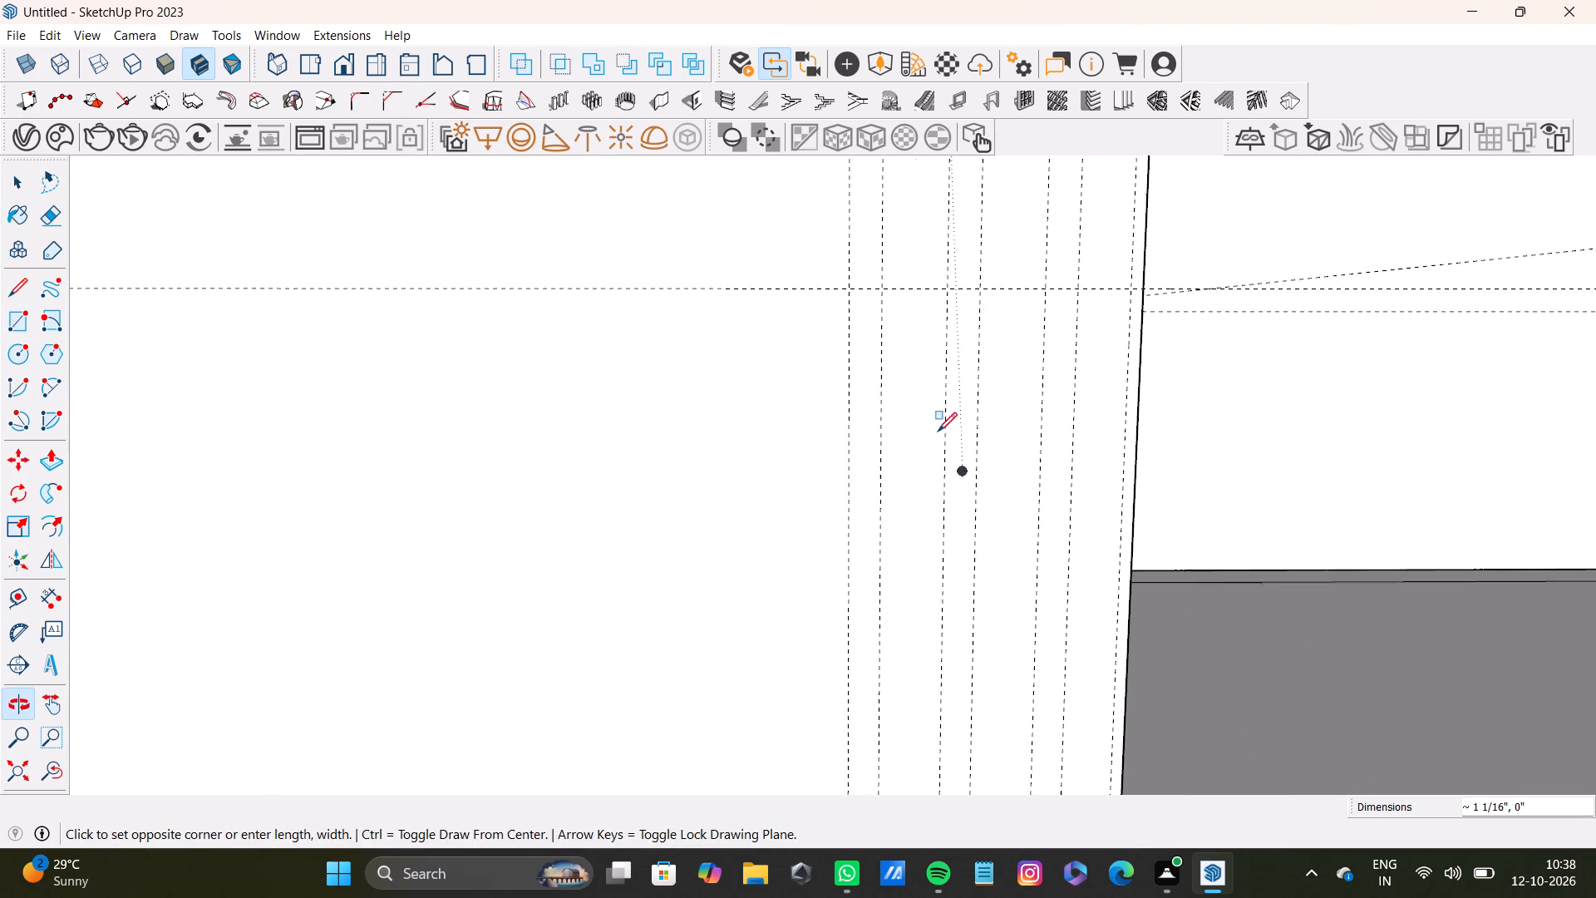
pyautogui.scroll(-3, 938, 465)
pyautogui.keyDown('shift'); pyautogui.moveTo(948, 589); pyautogui.dragTo(904, 295, button='middle'); pyautogui.keyUp('shift')
pyautogui.scroll(-4, 884, 427)
pyautogui.keyDown('shift'); pyautogui.moveTo(879, 356); pyautogui.dragTo(873, 396, button='middle'); pyautogui.keyUp('shift')
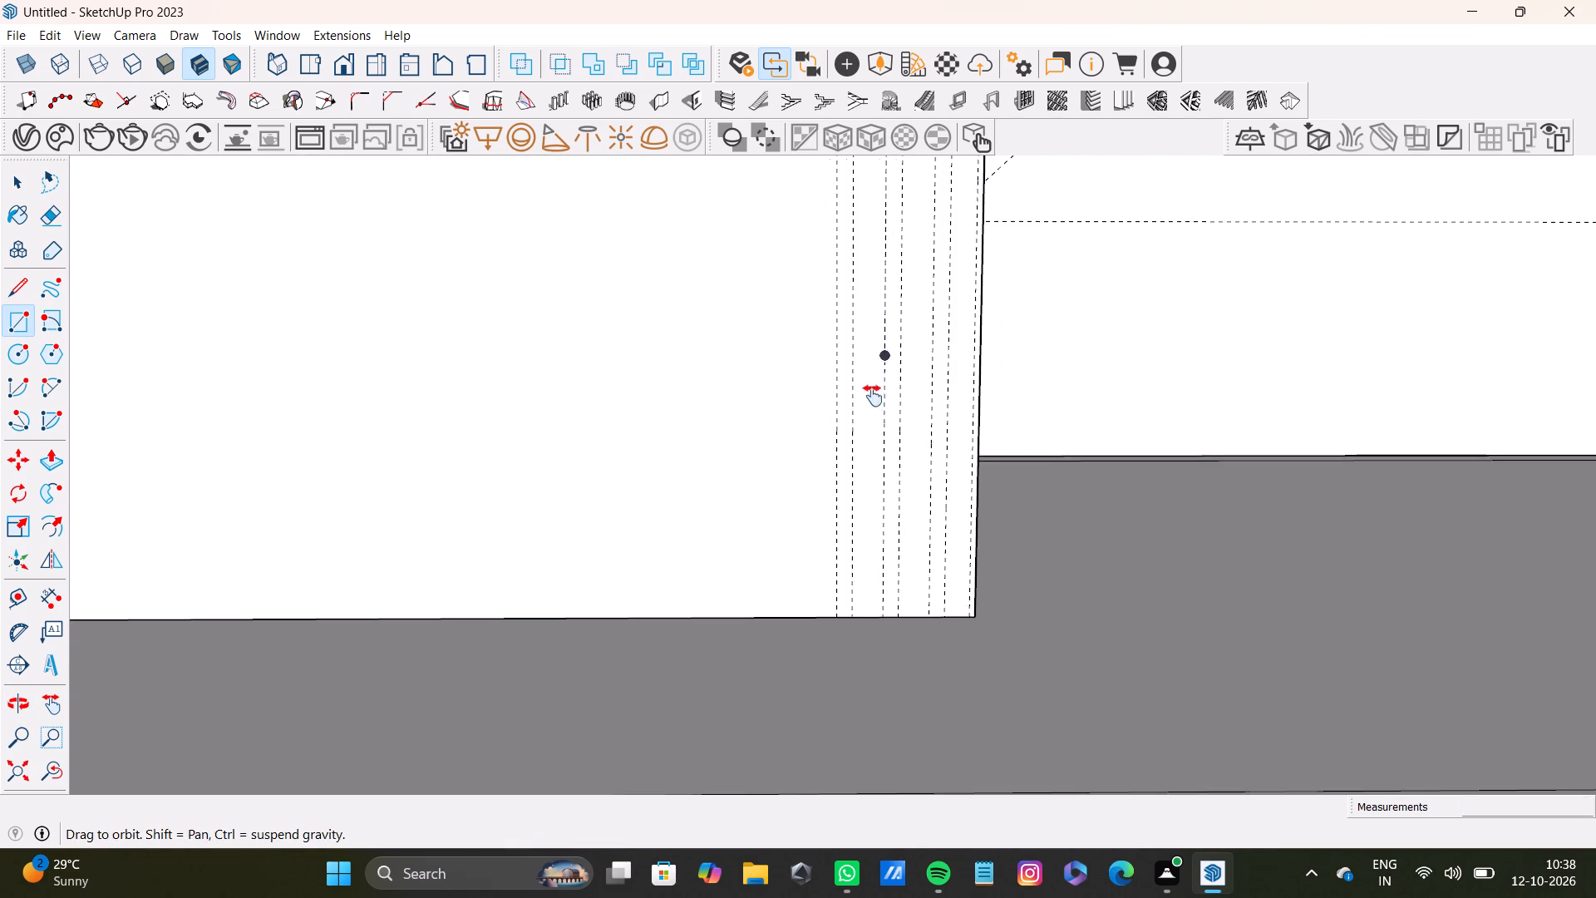
pyautogui.keyDown('shift'); pyautogui.moveTo(873, 396); pyautogui.dragTo(860, 584, button='middle'); pyautogui.keyUp('shift')
pyautogui.press('Right')
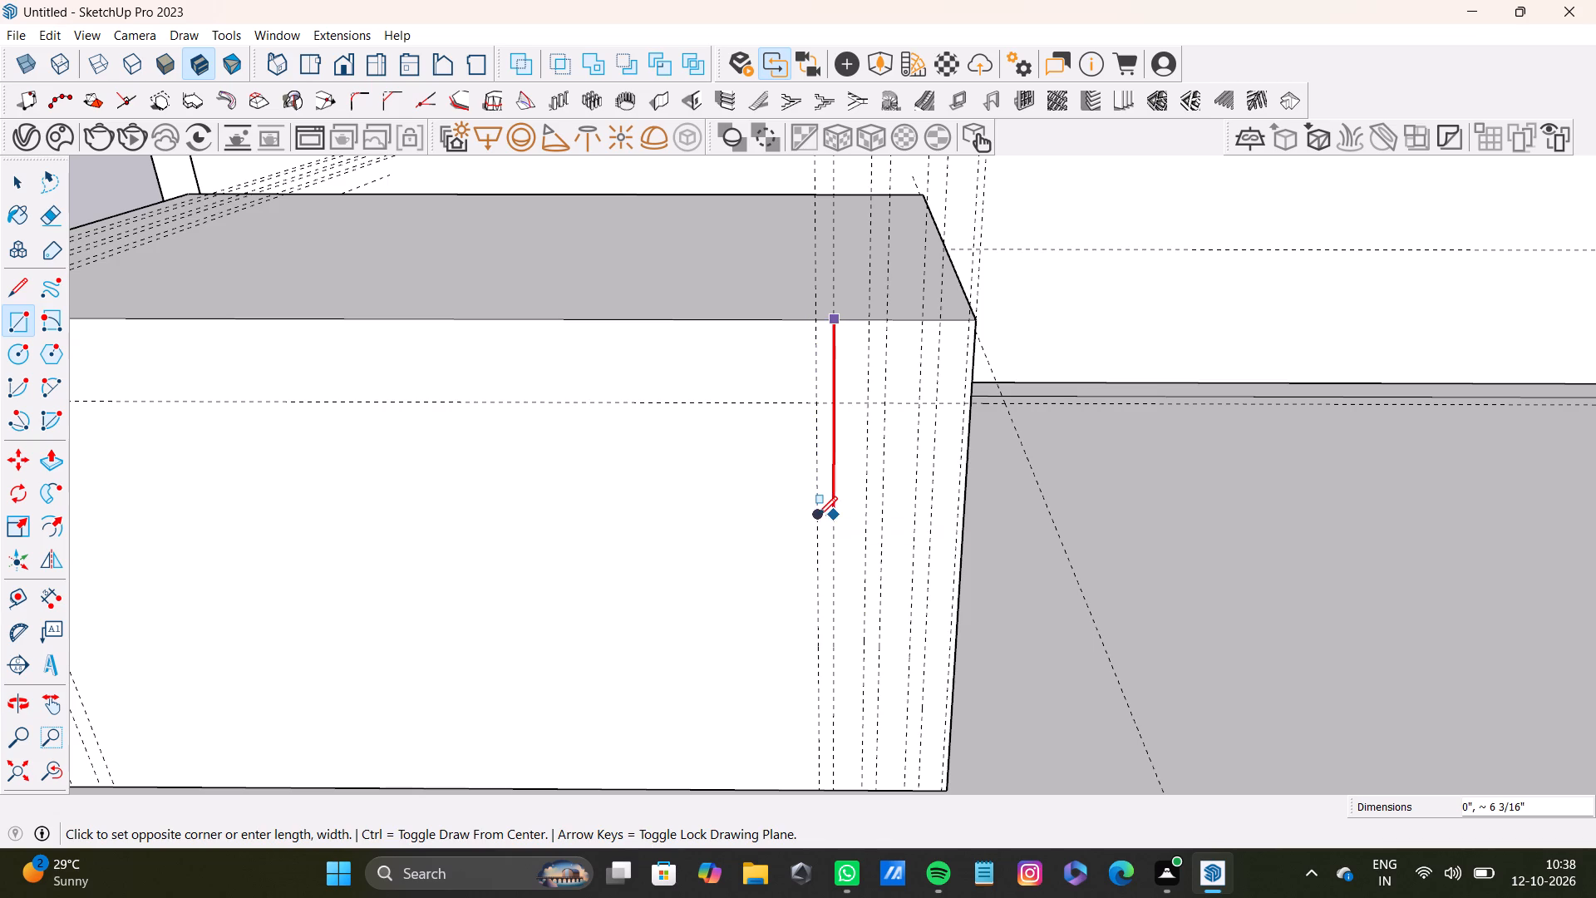
pyautogui.scroll(-1, 858, 576)
pyautogui.press('Left')
pyautogui.scroll(-4, 858, 581)
pyautogui.moveTo(869, 635); pyautogui.dragTo(834, 433, button='middle')
pyautogui.scroll(4, 835, 474)
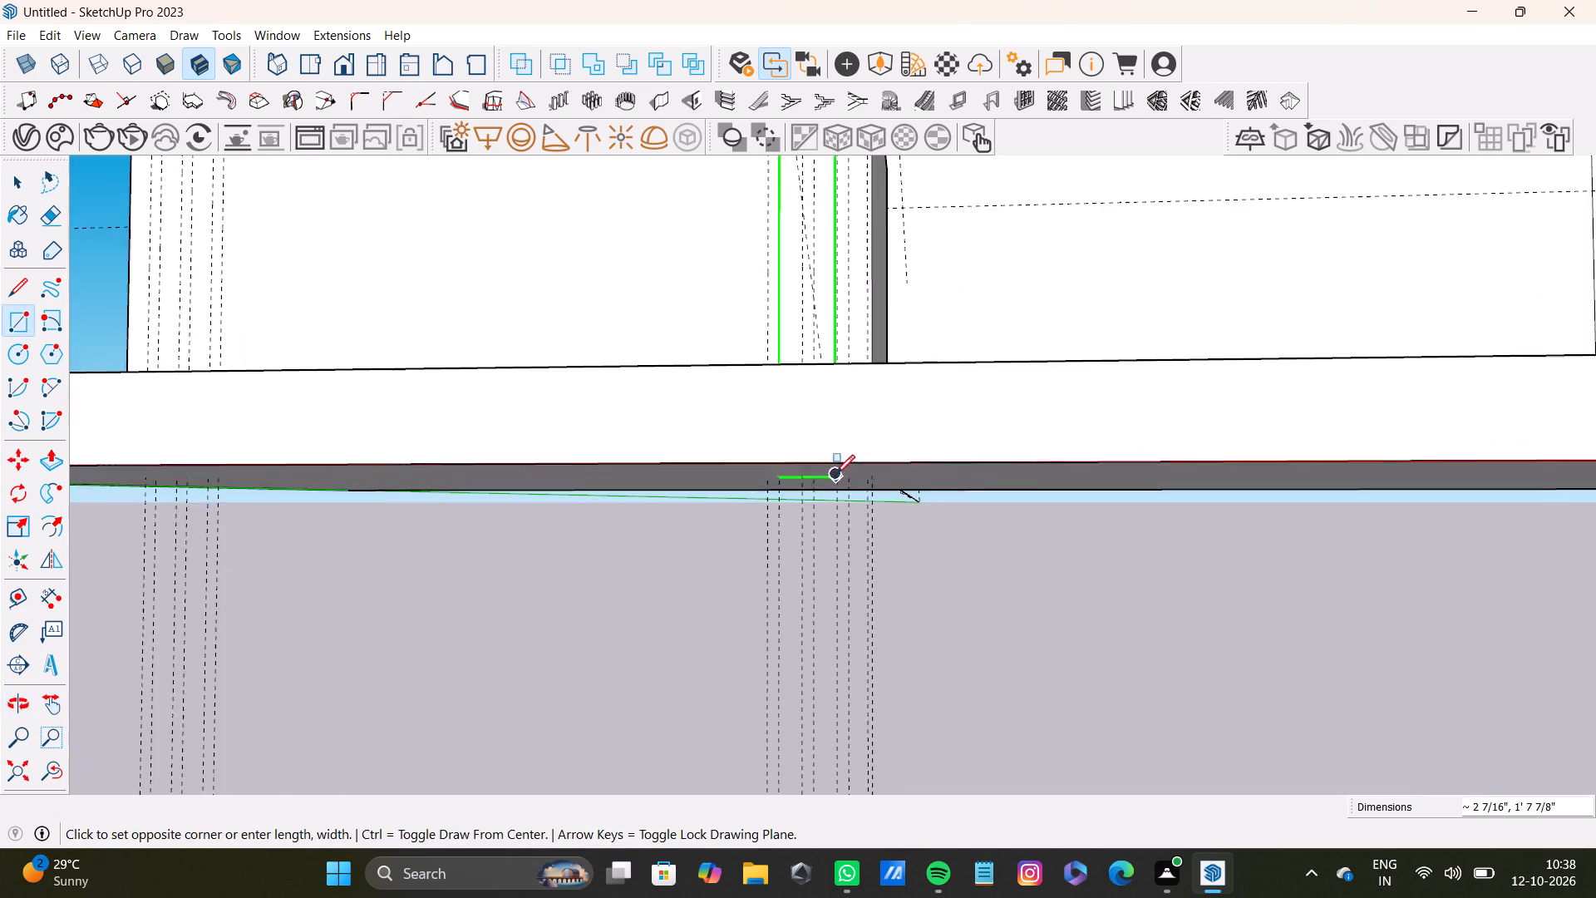
pyautogui.moveTo(790, 283); pyautogui.dragTo(788, 486, button='middle')
pyautogui.scroll(4, 788, 496)
pyautogui.keyDown('shift'); pyautogui.moveTo(791, 555); pyautogui.dragTo(778, 416, button='middle'); pyautogui.keyUp('shift')
pyautogui.scroll(2, 775, 475)
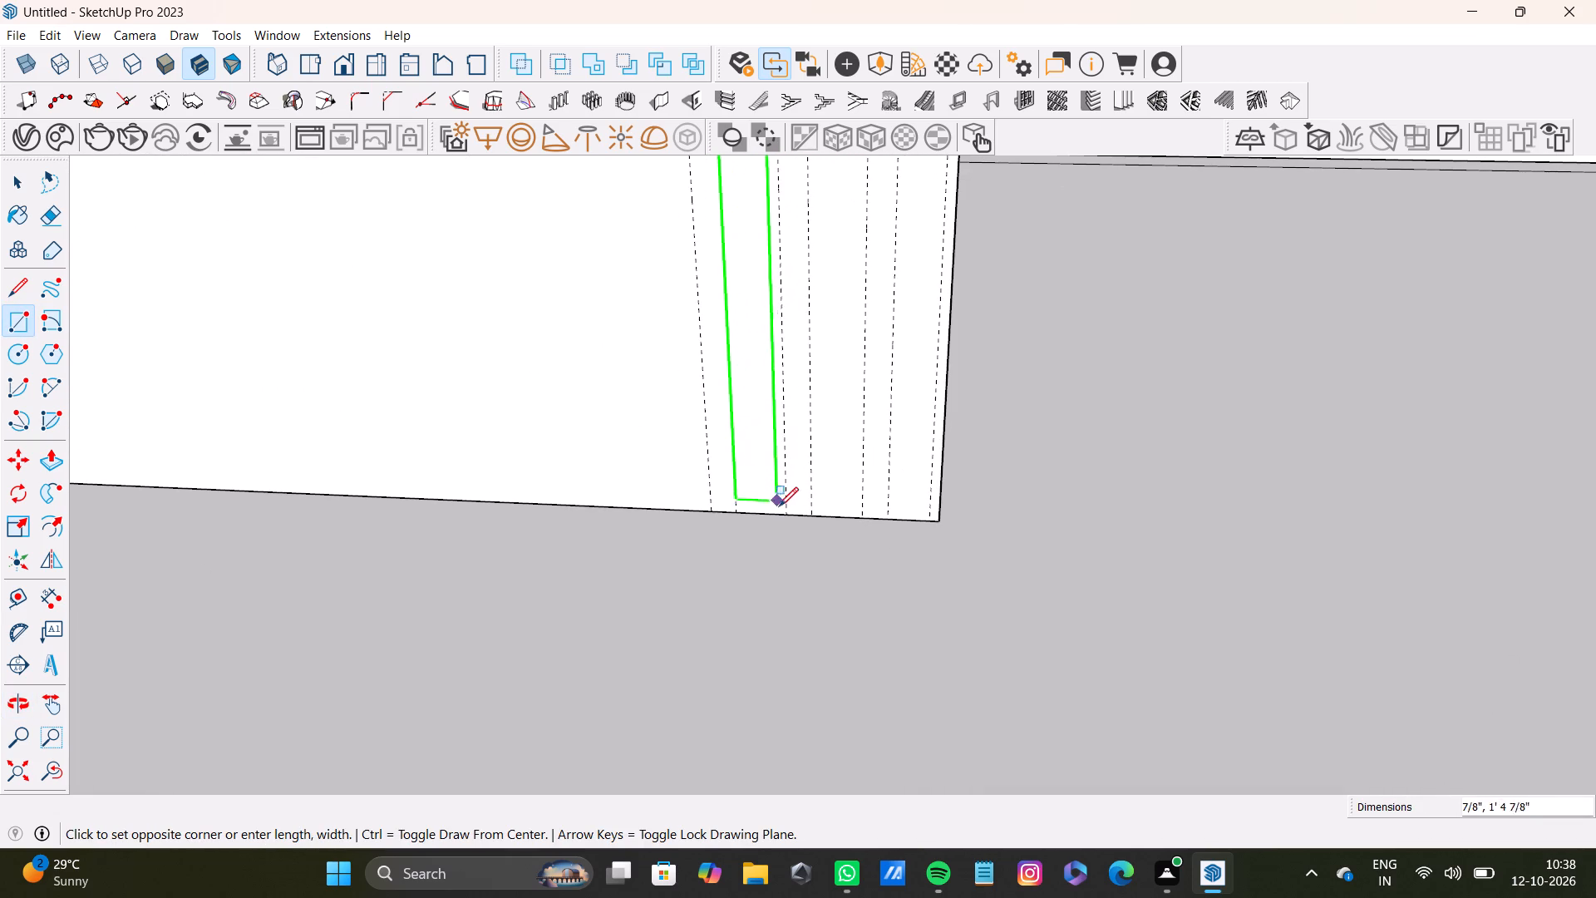
pyautogui.click(786, 514)
# Draw a 1" by 1' 5 1/8" rectangle over the front face between the third and fourth guides from the right edge.
pyautogui.scroll(-4, 787, 504)
pyautogui.keyDown('shift'); pyautogui.moveTo(837, 299); pyautogui.dragTo(876, 692, button='middle'); pyautogui.keyUp('shift')
pyautogui.scroll(-3, 891, 394)
pyautogui.scroll(13, 860, 333)
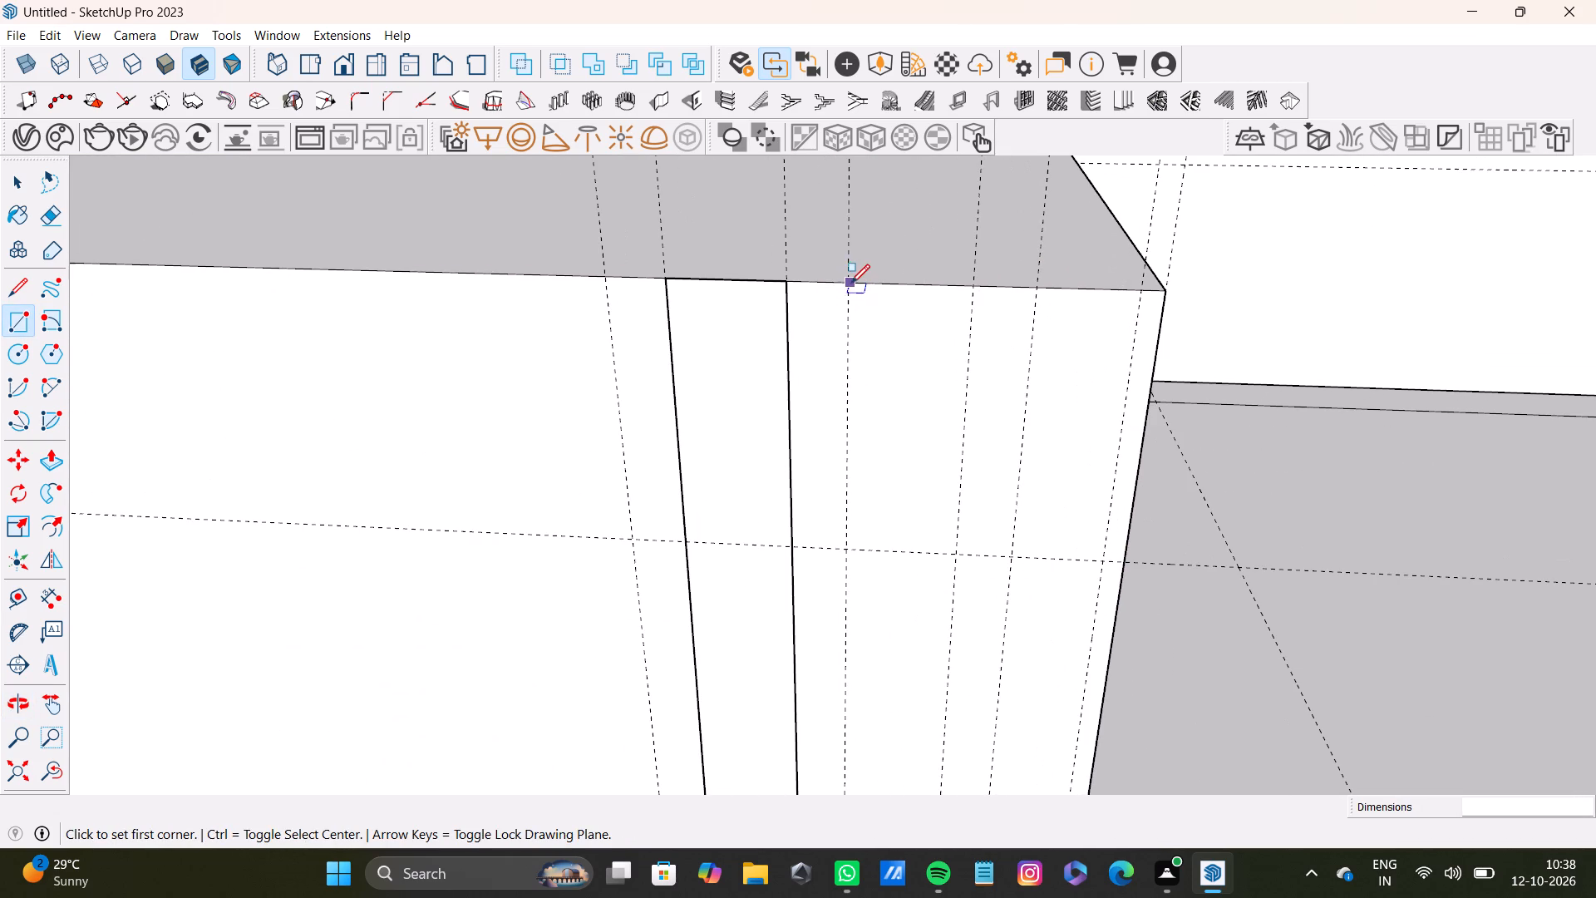
pyautogui.click(851, 282)
pyautogui.scroll(-3, 965, 516)
pyautogui.moveTo(970, 545); pyautogui.dragTo(931, 233, button='middle')
pyautogui.scroll(-3, 922, 323)
pyautogui.keyDown('shift'); pyautogui.moveTo(904, 339); pyautogui.dragTo(934, 212, button='middle'); pyautogui.keyUp('shift')
pyautogui.moveTo(874, 425); pyautogui.dragTo(930, 126, button='middle')
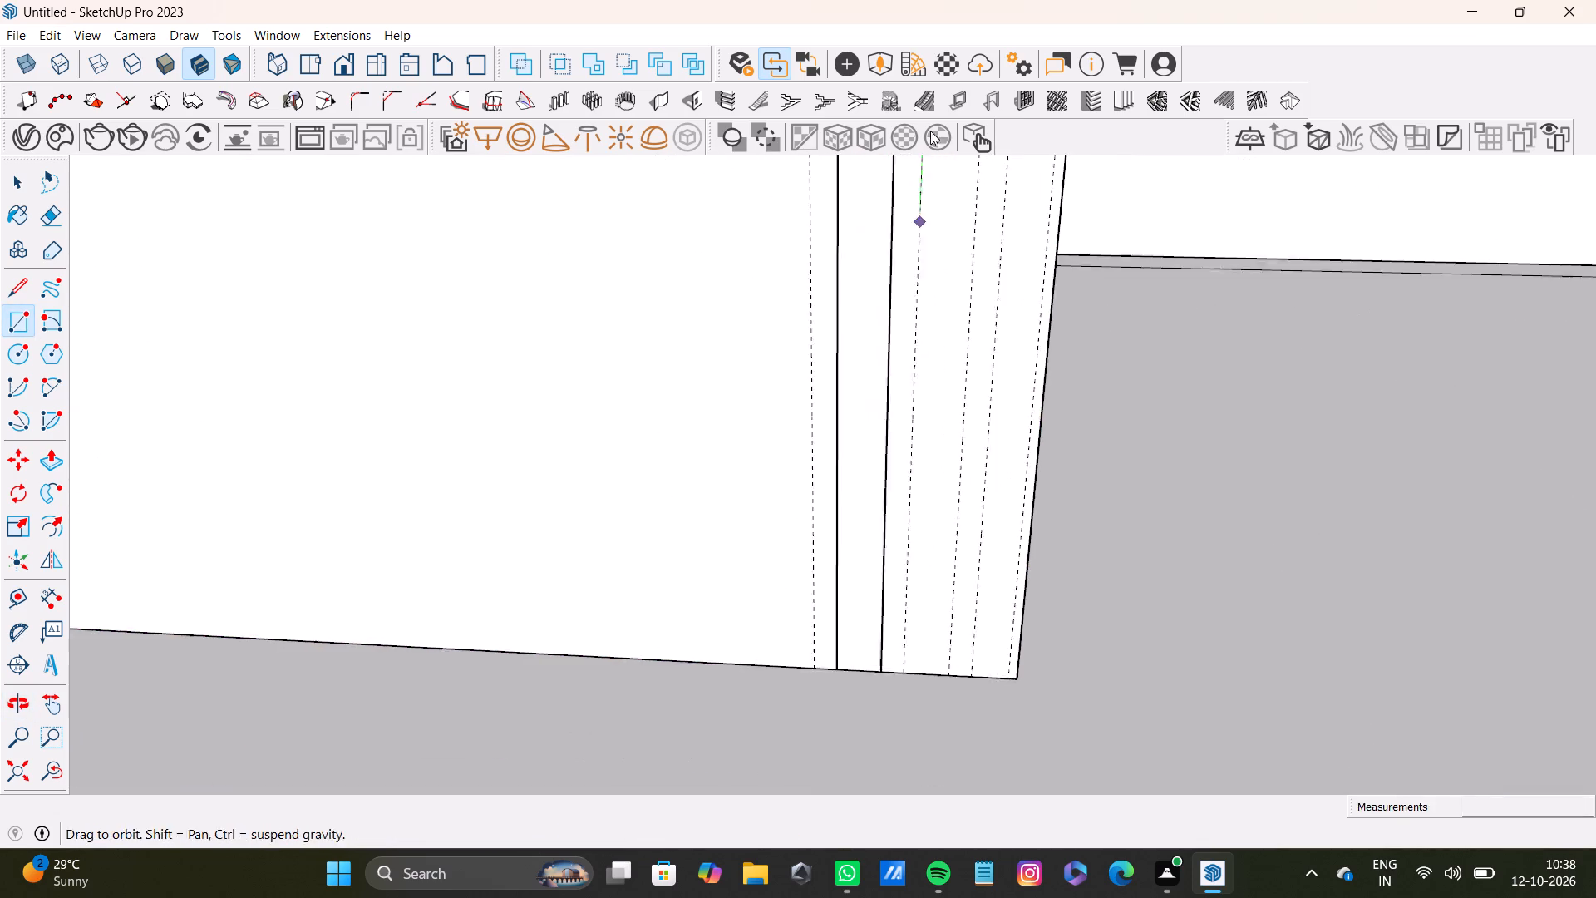
pyautogui.keyDown('shift'); pyautogui.moveTo(945, 402); pyautogui.dragTo(967, 194, button='middle'); pyautogui.keyUp('shift')
pyautogui.scroll(10, 955, 342)
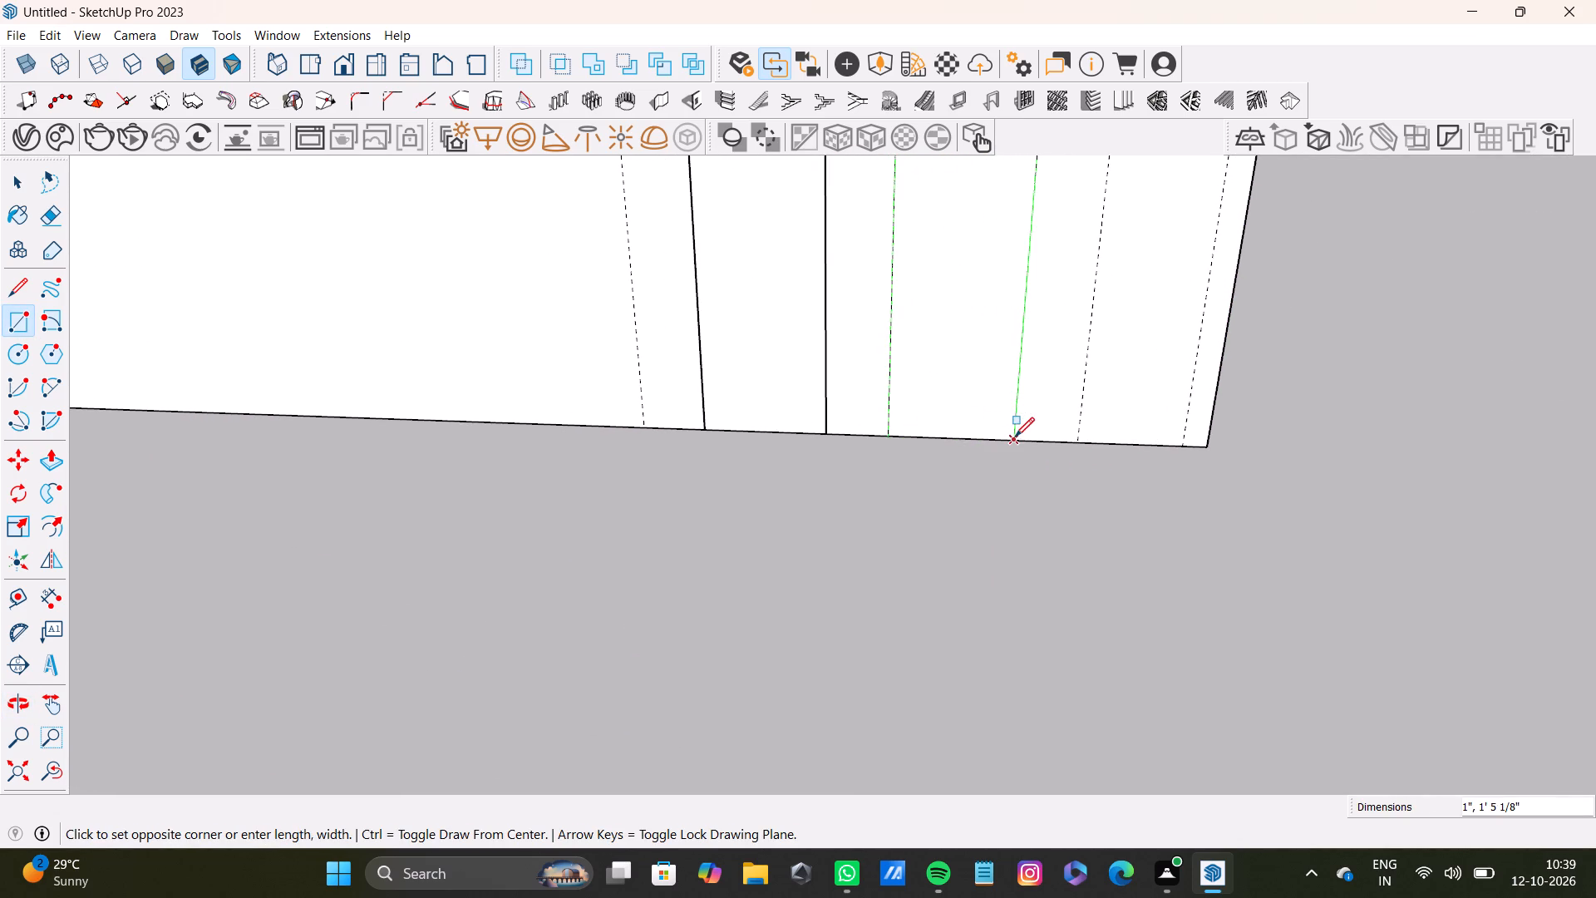
pyautogui.click(1015, 437)
# Draw a rectangle about 13/16" by 1' 5 1/8" over the front face between the two guides nearest the right edge.
pyautogui.keyDown('shift'); pyautogui.scroll(-13, 999, 406); pyautogui.keyUp('shift')
pyautogui.keyDown('shift'); pyautogui.moveTo(962, 289); pyautogui.dragTo(908, 667, button='middle'); pyautogui.keyUp('shift')
pyautogui.scroll(-4, 983, 427)
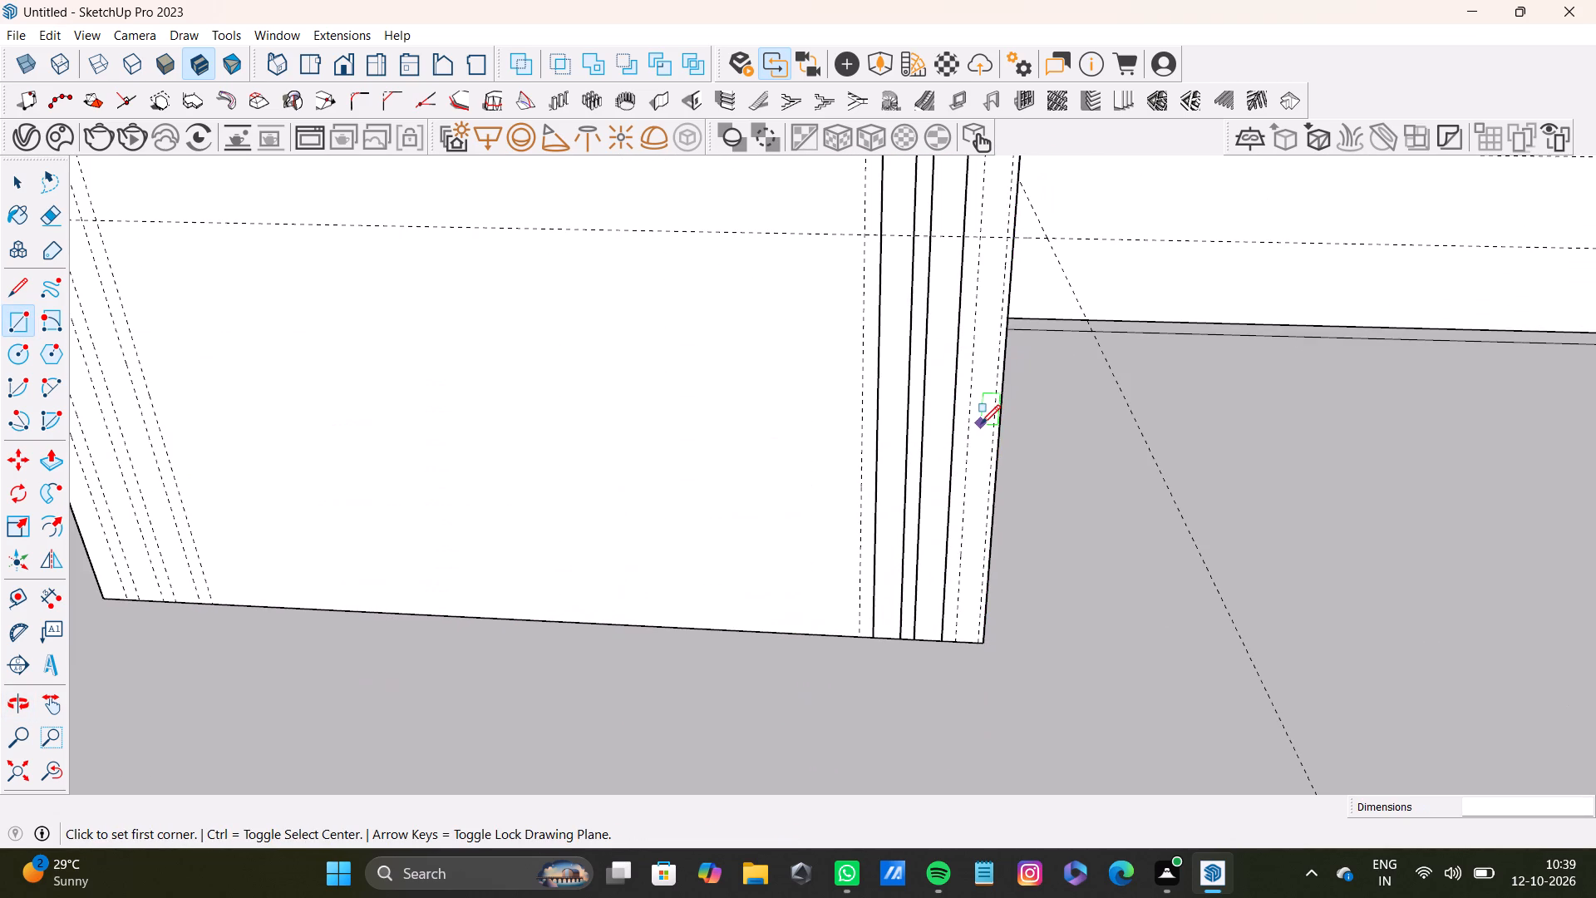
pyautogui.scroll(-3, 921, 394)
pyautogui.keyDown('shift'); pyautogui.moveTo(934, 410); pyautogui.dragTo(905, 557, button='middle'); pyautogui.keyUp('shift')
pyautogui.scroll(12, 897, 486)
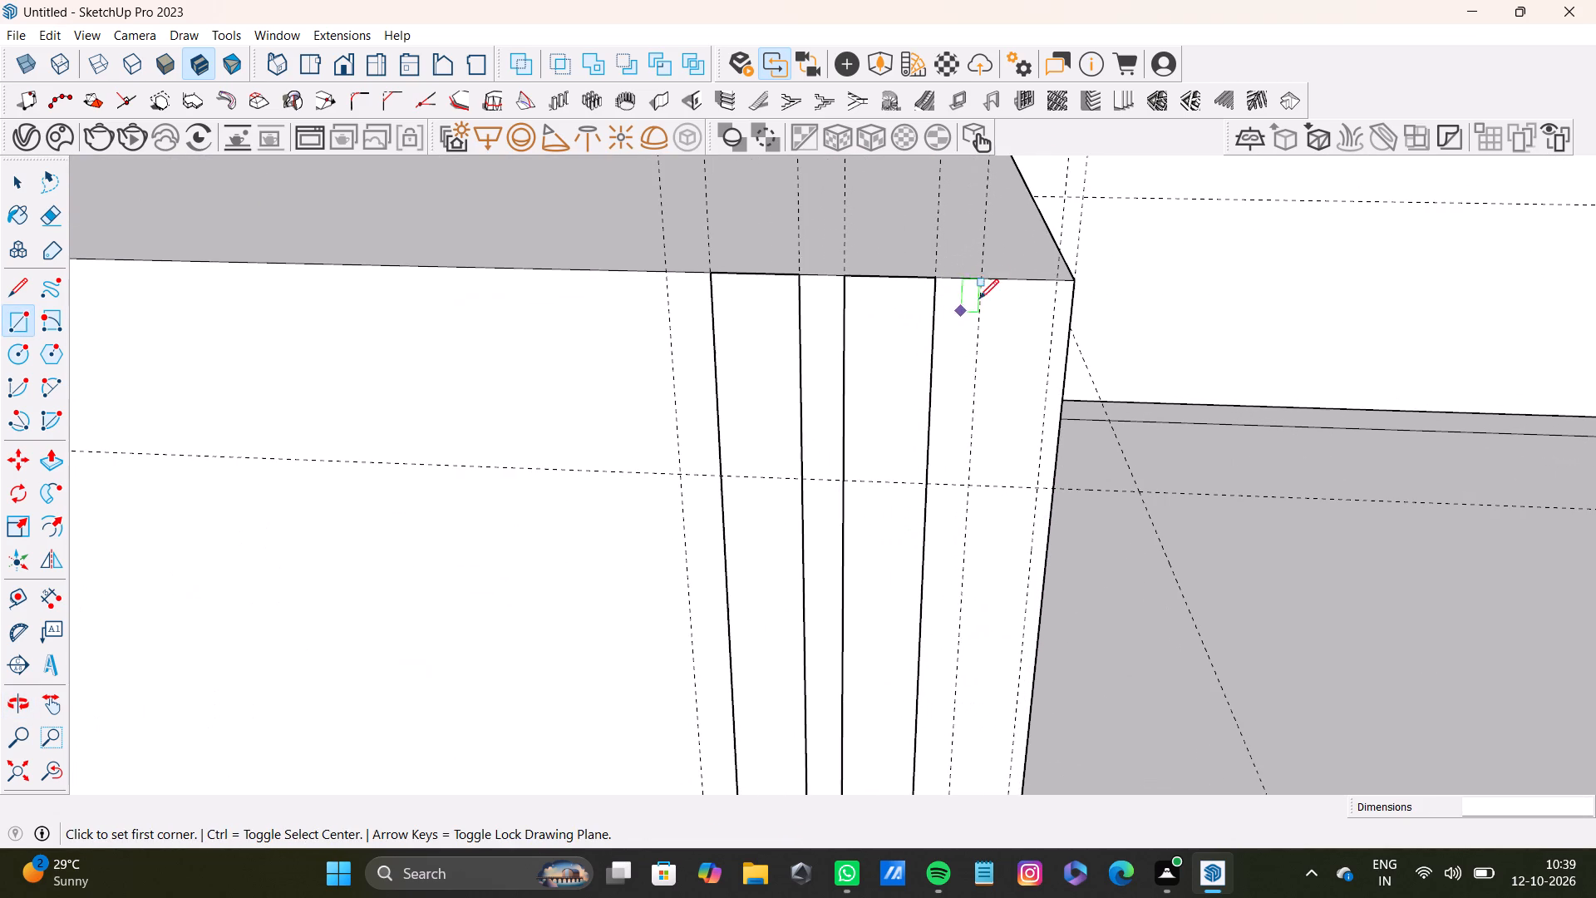
pyautogui.click(983, 280)
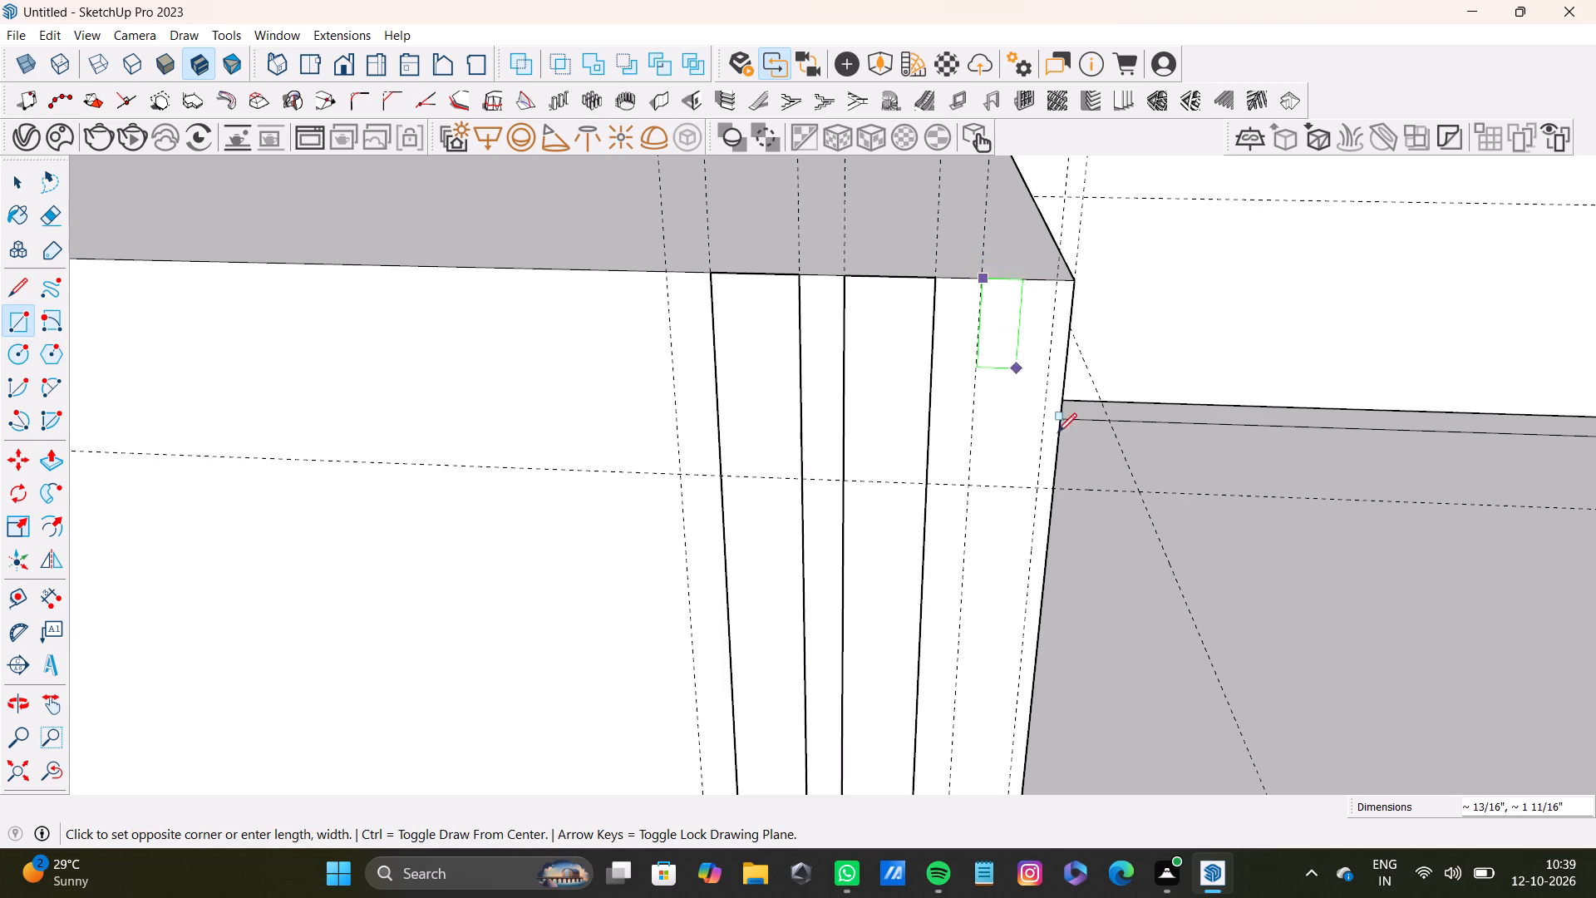
pyautogui.scroll(-3, 1060, 442)
pyautogui.keyDown('shift'); pyautogui.moveTo(1040, 513); pyautogui.dragTo(943, 111, button='middle'); pyautogui.keyUp('shift')
pyautogui.scroll(-3, 997, 451)
pyautogui.keyDown('shift'); pyautogui.moveTo(993, 524); pyautogui.dragTo(1011, 427, button='middle'); pyautogui.keyUp('shift')
pyautogui.keyDown('shift'); pyautogui.scroll(1, 1012, 422); pyautogui.keyUp('shift')
pyautogui.keyDown('shift'); pyautogui.scroll(-4, 1020, 440); pyautogui.keyUp('shift')
pyautogui.keyDown('shift'); pyautogui.moveTo(1015, 496); pyautogui.dragTo(1015, 218, button='middle'); pyautogui.keyUp('shift')
pyautogui.keyDown('shift'); pyautogui.scroll(5, 1015, 218); pyautogui.keyUp('shift')
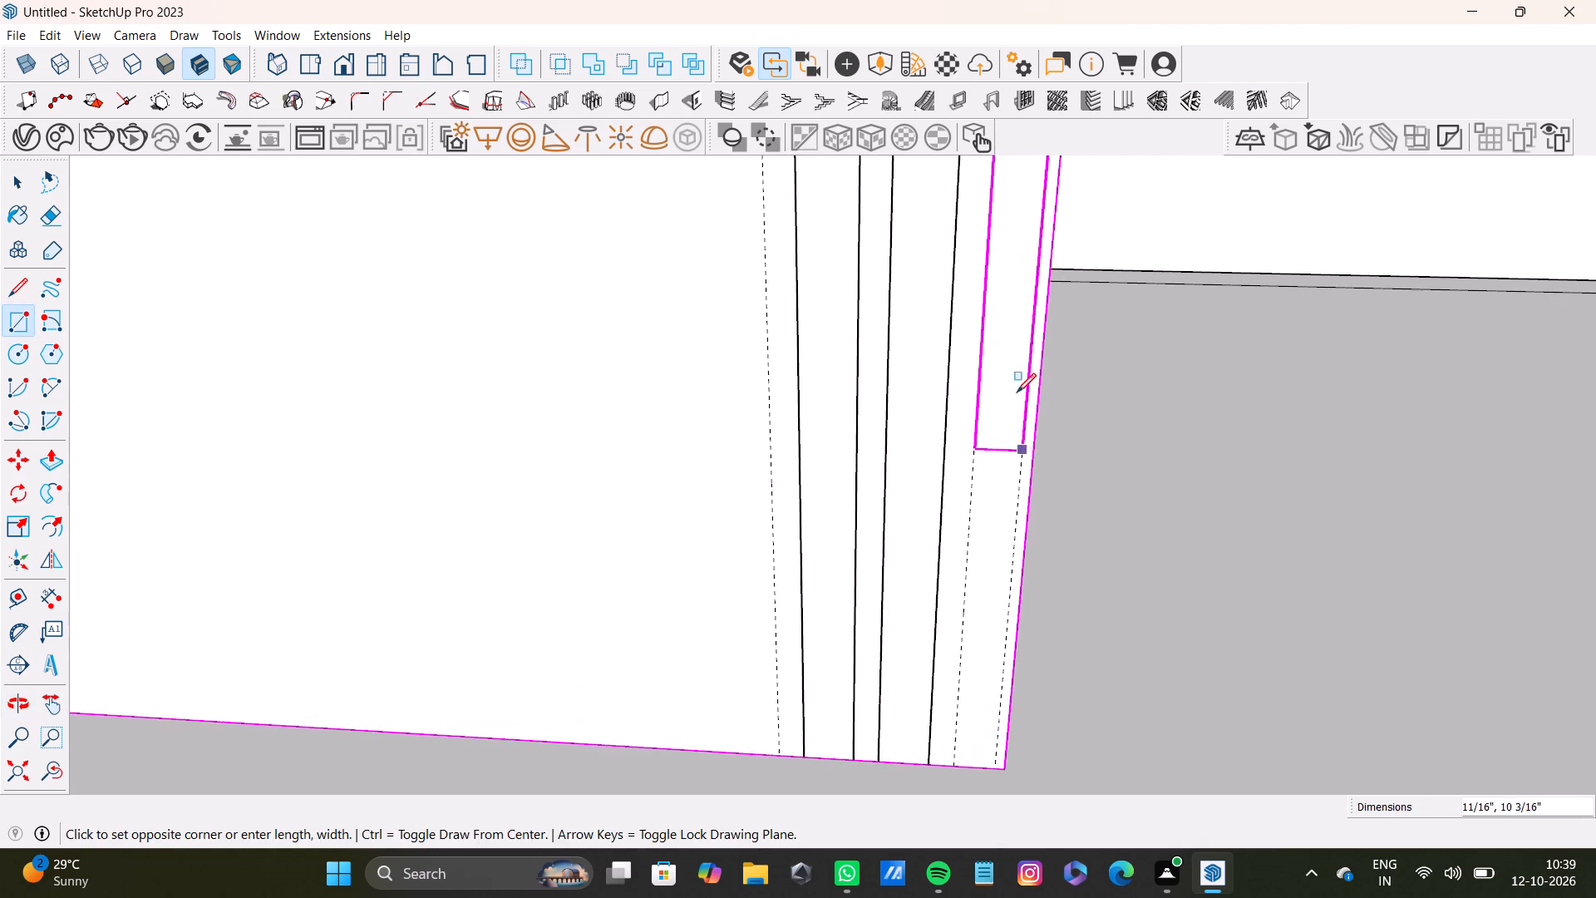
pyautogui.keyDown('shift'); pyautogui.scroll(-1, 1024, 299); pyautogui.keyUp('shift')
pyautogui.keyDown('shift'); pyautogui.moveTo(1026, 293); pyautogui.dragTo(1025, 255, button='middle'); pyautogui.keyUp('shift')
pyautogui.keyDown('shift'); pyautogui.scroll(4, 1027, 281); pyautogui.keyUp('shift')
pyautogui.keyDown('shift'); pyautogui.moveTo(955, 662); pyautogui.dragTo(954, 373, button='middle'); pyautogui.keyUp('shift')
pyautogui.scroll(3, 963, 585)
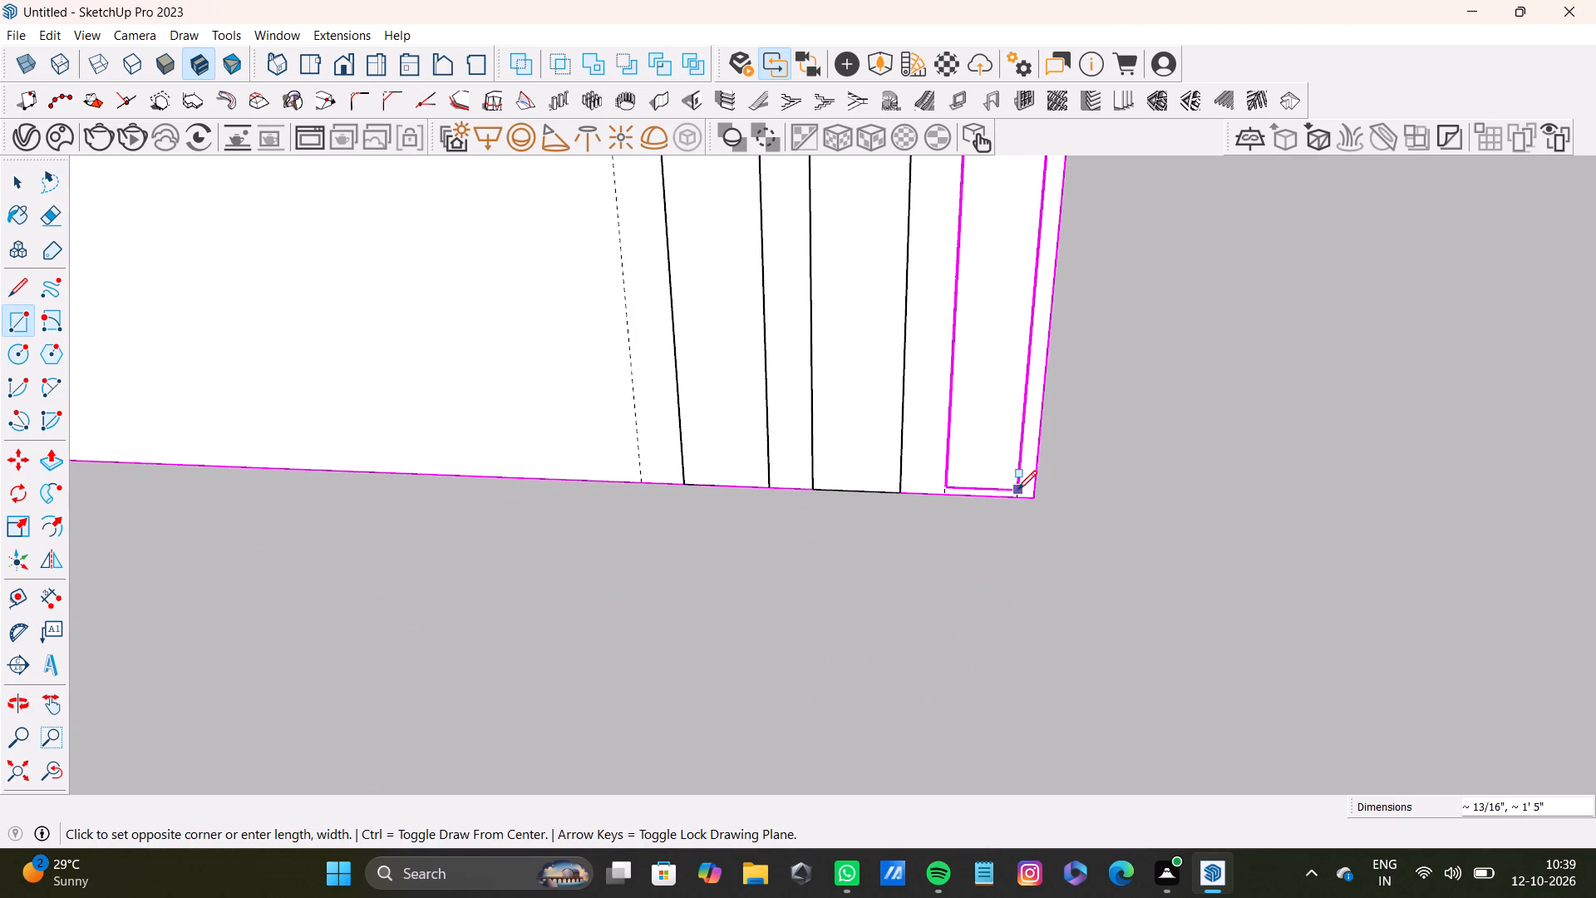
pyautogui.click(1017, 500)
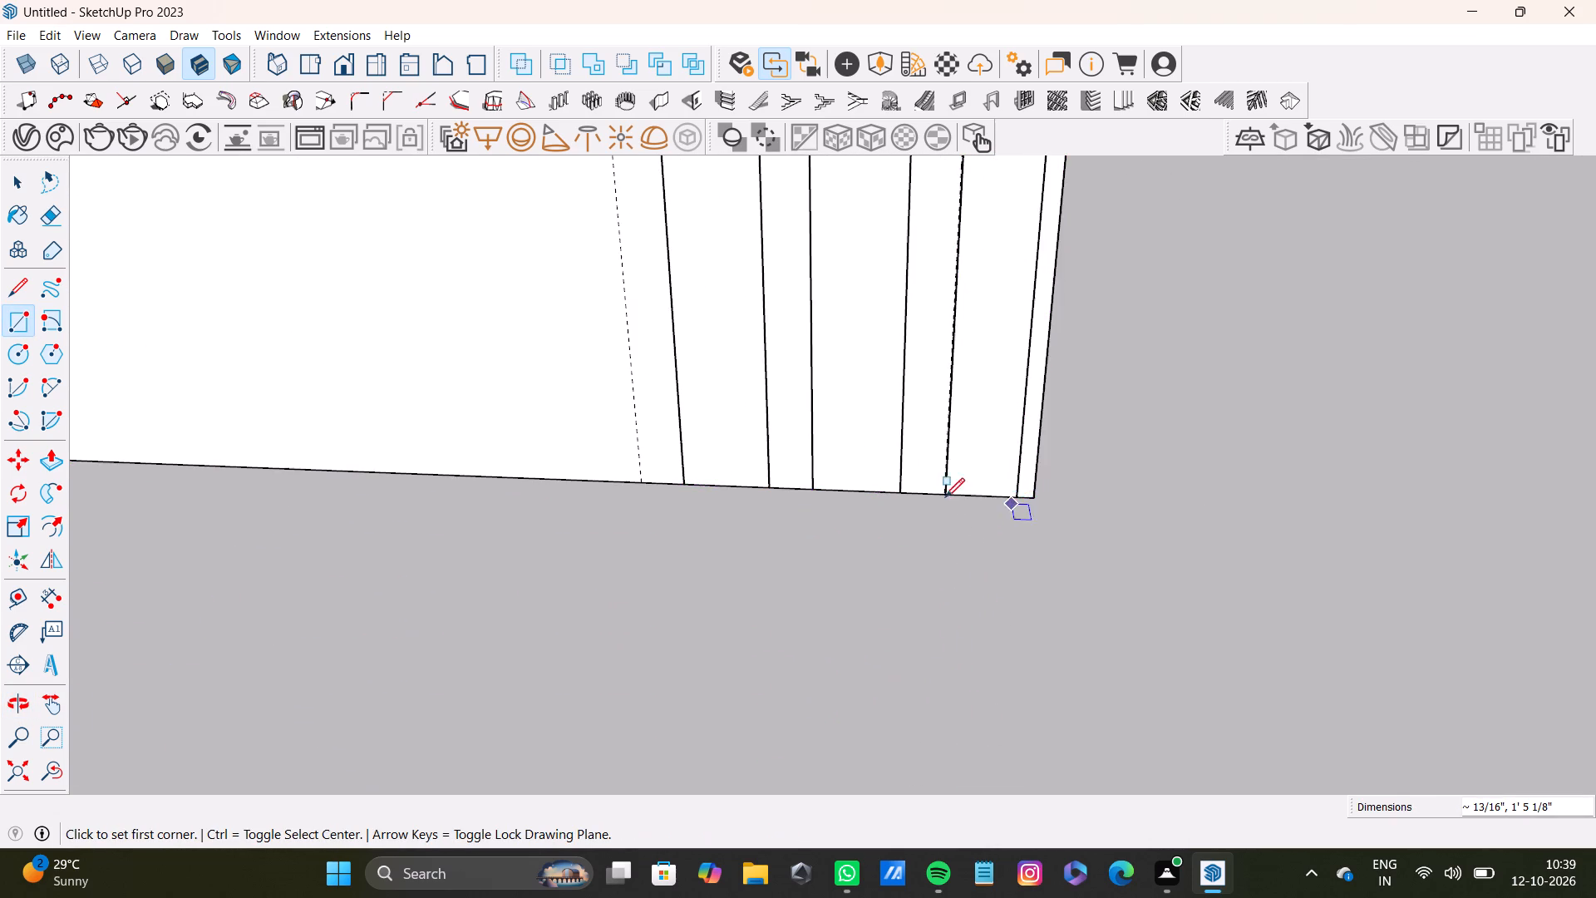
# Push/Pull the strip rectangle farthest from the box's right edge 1/4" outward from the front face.
pyautogui.scroll(-8, 893, 471)
pyautogui.keyDown('shift'); pyautogui.scroll(-4, 872, 371); pyautogui.keyUp('shift')
pyautogui.keyDown('shift'); pyautogui.moveTo(876, 367); pyautogui.dragTo(849, 677, button='middle'); pyautogui.keyUp('shift')
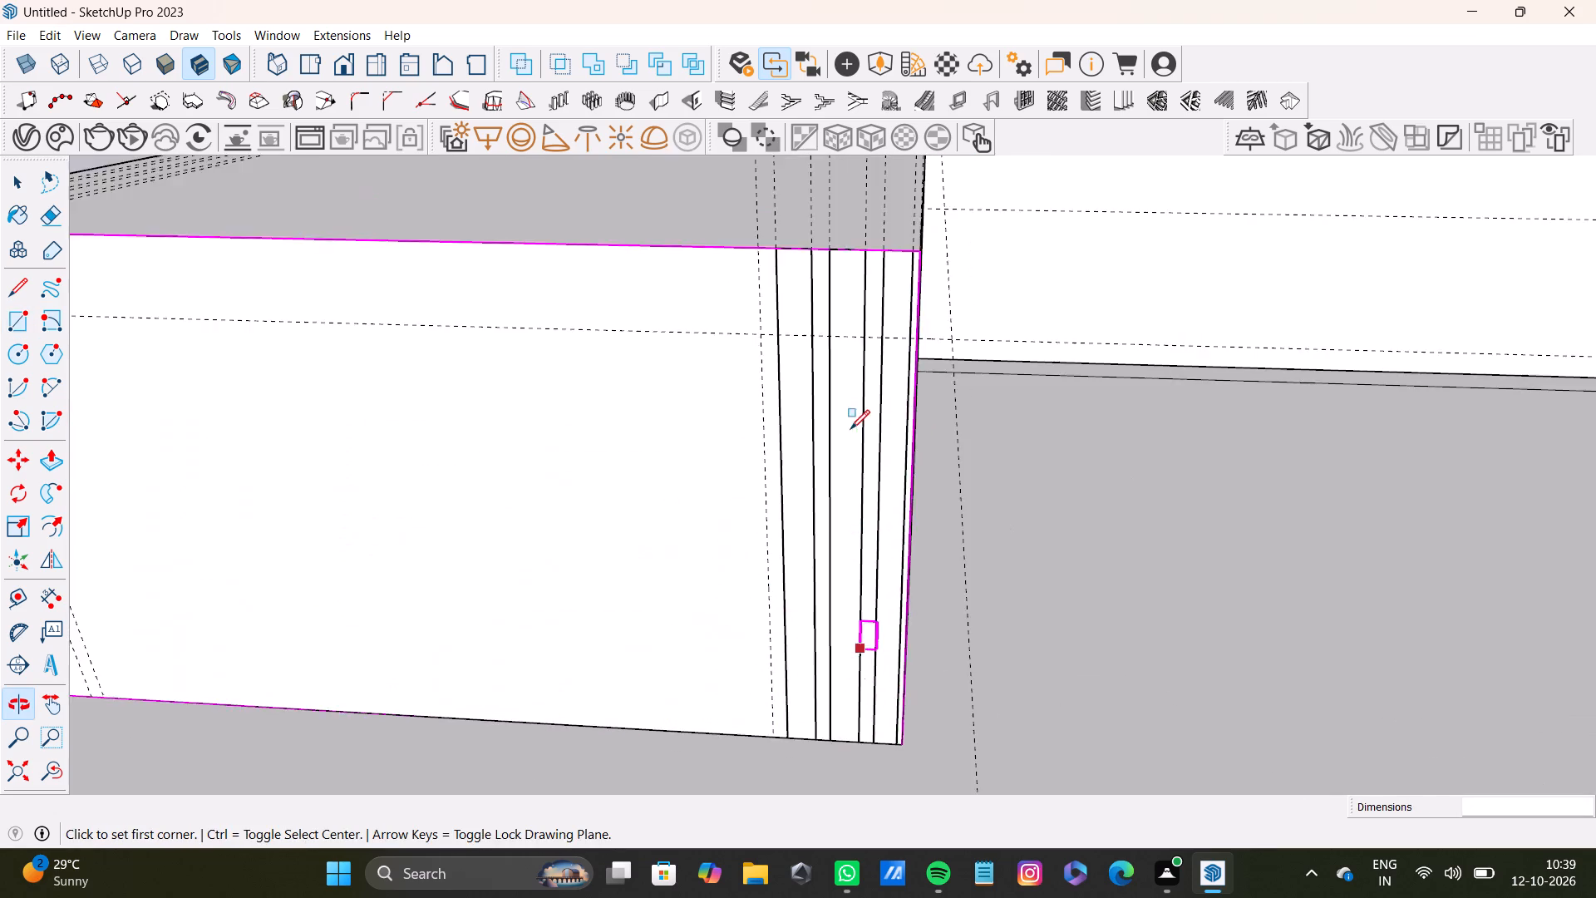
pyautogui.scroll(-5, 850, 425)
pyautogui.moveTo(838, 412); pyautogui.dragTo(822, 531, button='middle')
pyautogui.scroll(-1, 822, 531)
pyautogui.scroll(10, 814, 493)
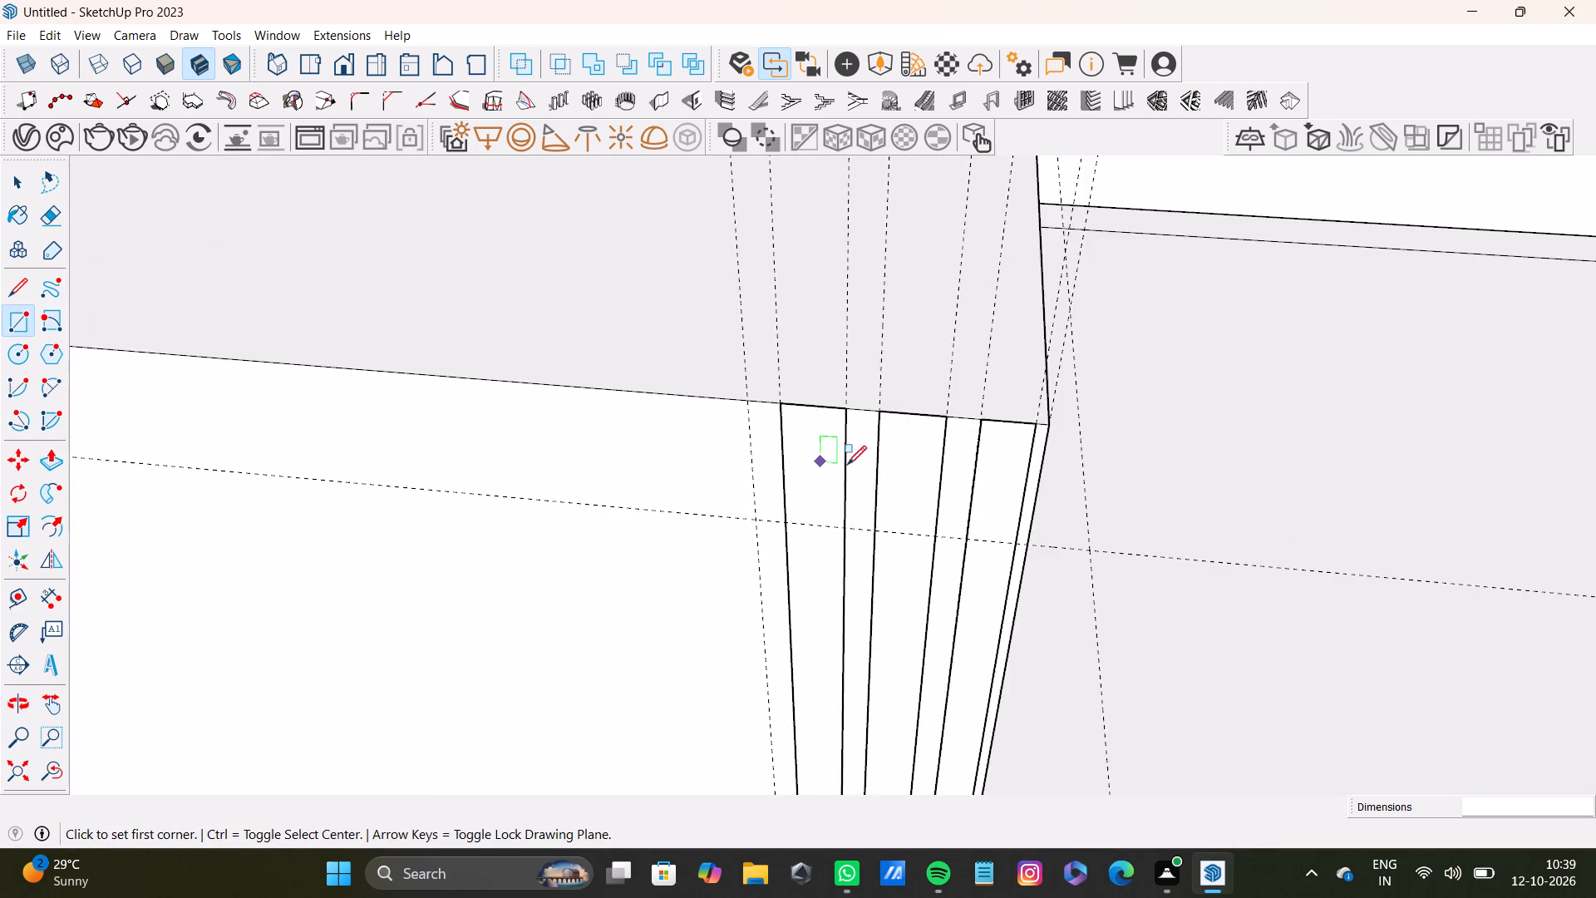
pyautogui.scroll(2, 847, 465)
pyautogui.moveTo(847, 465); pyautogui.dragTo(793, 461, button='middle')
pyautogui.press('space')
pyautogui.click(797, 432)
pyautogui.press('p')
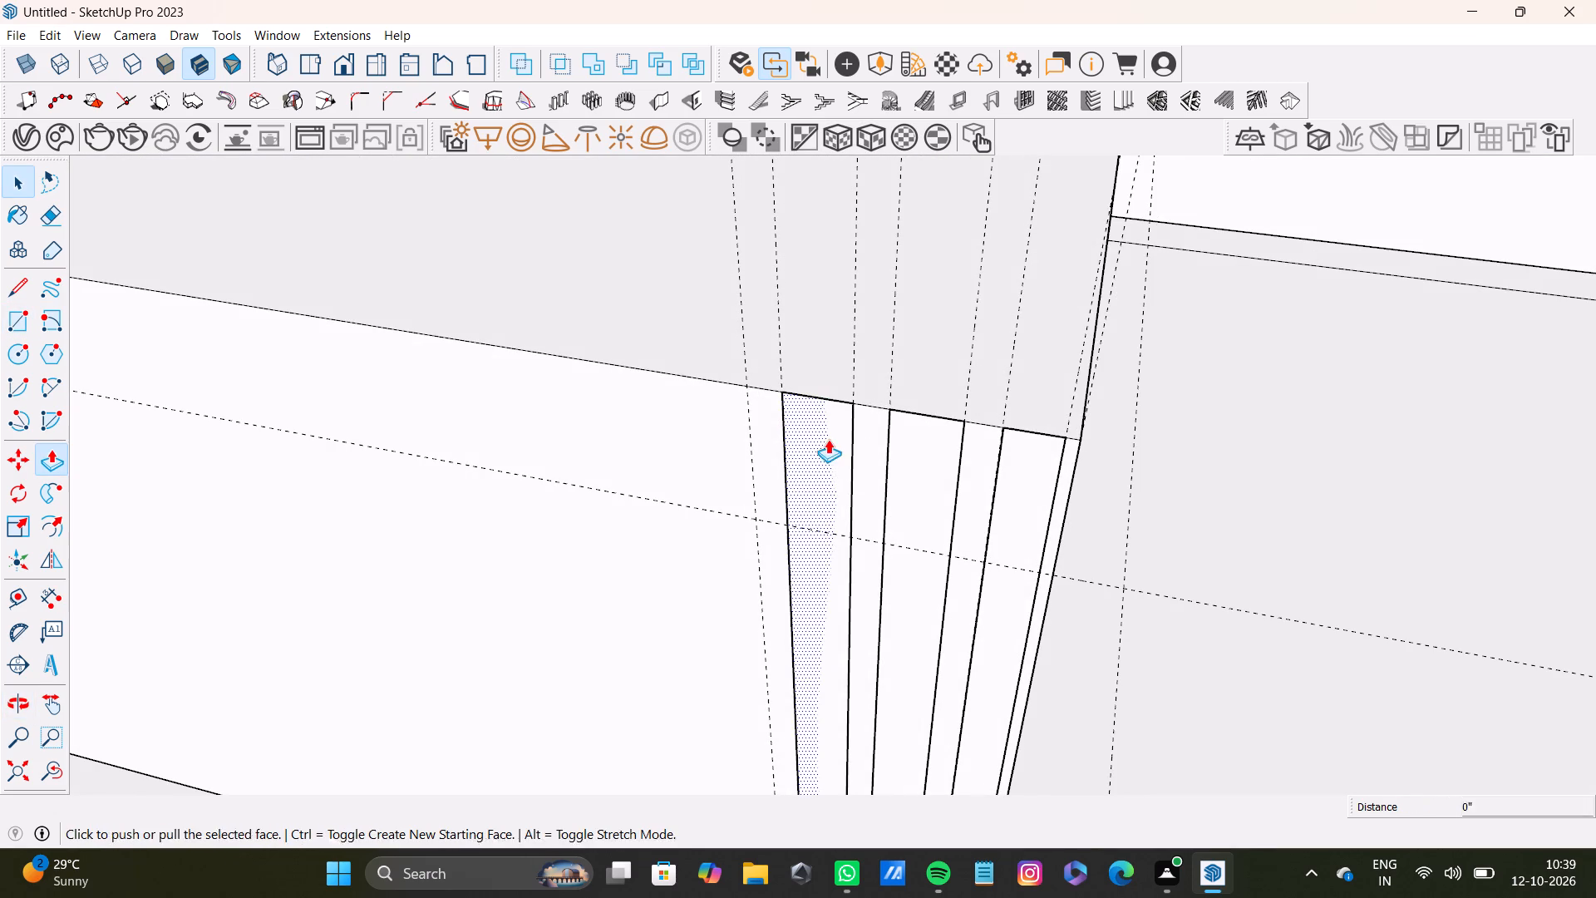
pyautogui.moveTo(829, 441); pyautogui.dragTo(807, 444)
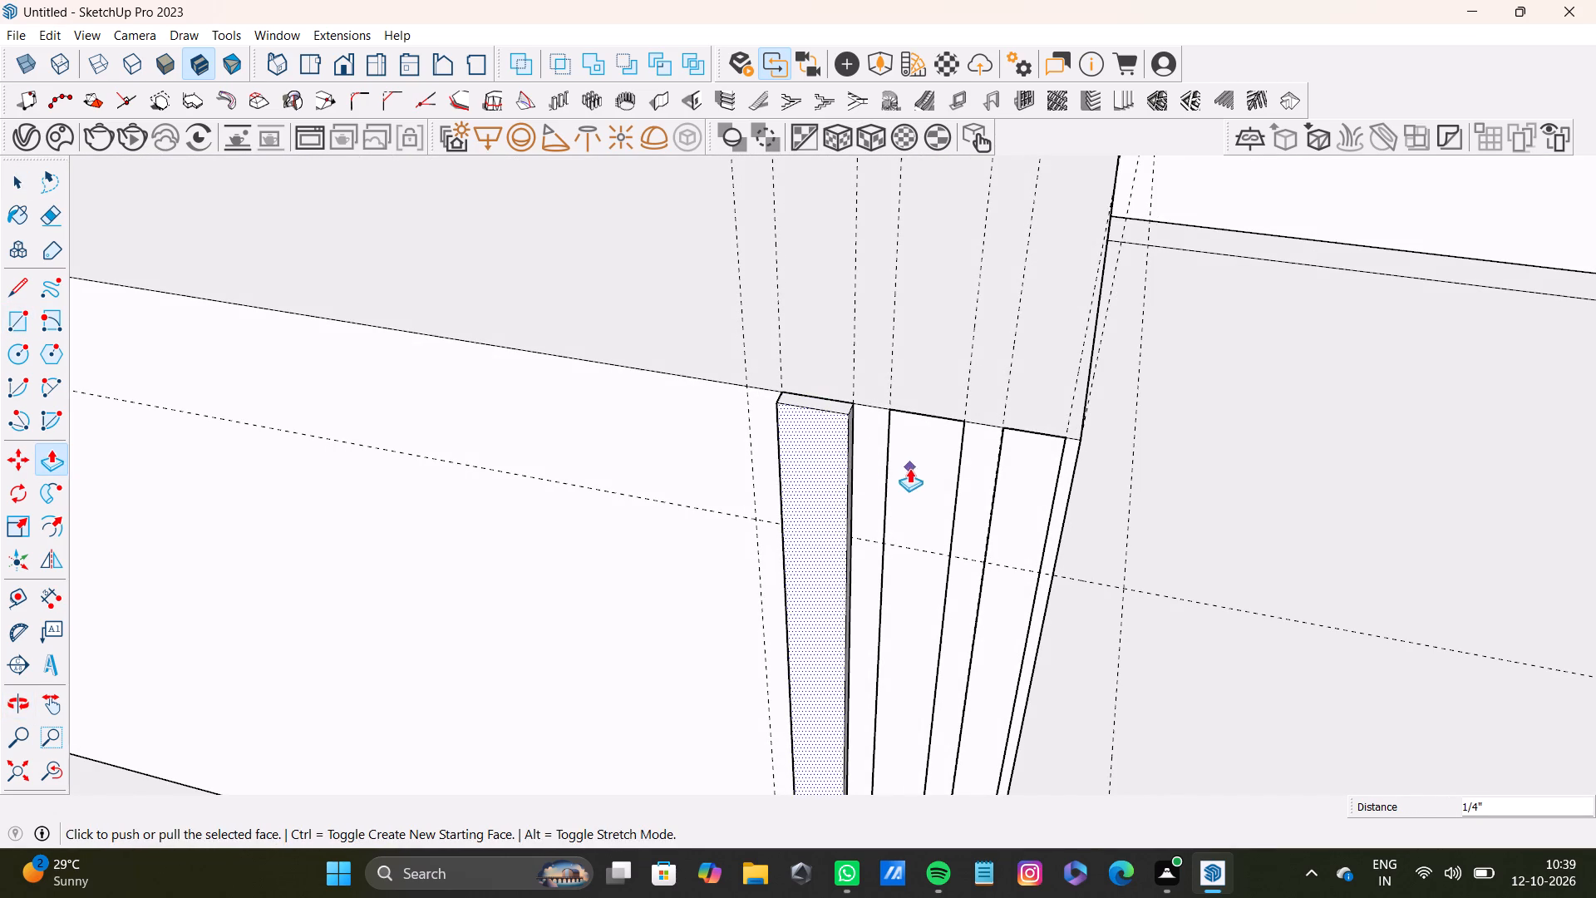
# Push/Pull the middle strip rectangle outward from the front face to match the depth of the raised left strip.
pyautogui.keyDown('shift'); pyautogui.scroll(3, 911, 465); pyautogui.keyUp('shift')
pyautogui.keyDown('shift'); pyautogui.moveTo(913, 460); pyautogui.dragTo(825, 436, button='middle'); pyautogui.keyUp('shift')
pyautogui.press('space')
pyautogui.click(843, 421)
pyautogui.press('p')
pyautogui.moveTo(844, 416); pyautogui.dragTo(833, 412)
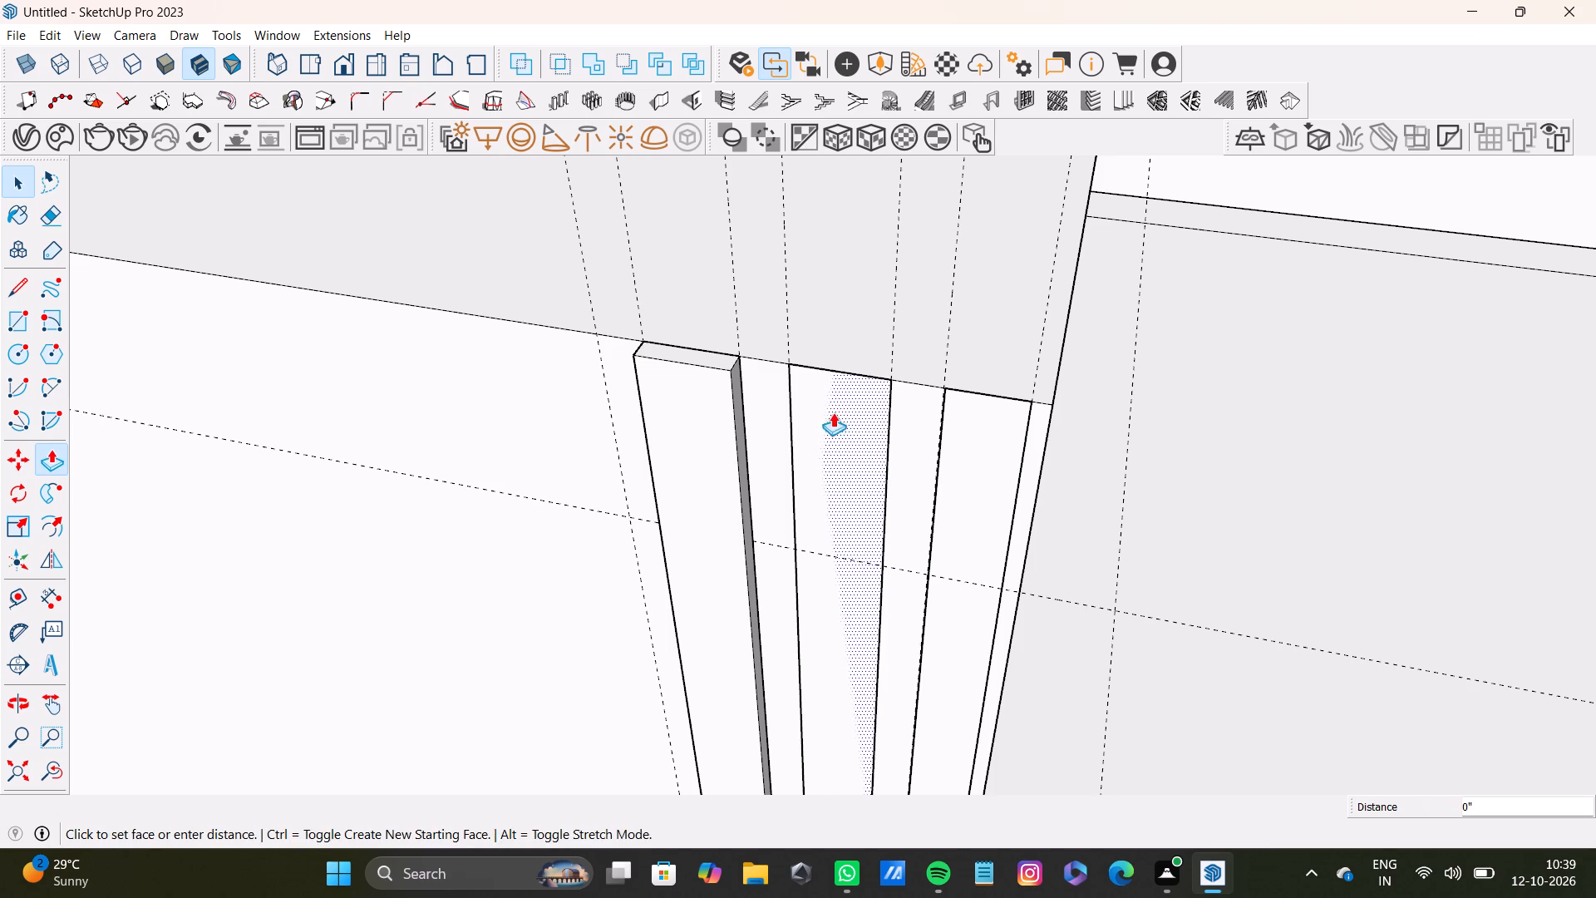
pyautogui.moveTo(833, 412); pyautogui.dragTo(724, 368)
pyautogui.scroll(-4, 894, 448)
# Push/Pull the strip rectangle nearest the box's right edge 1/4" outward, level with the other raised strips.
pyautogui.press('space')
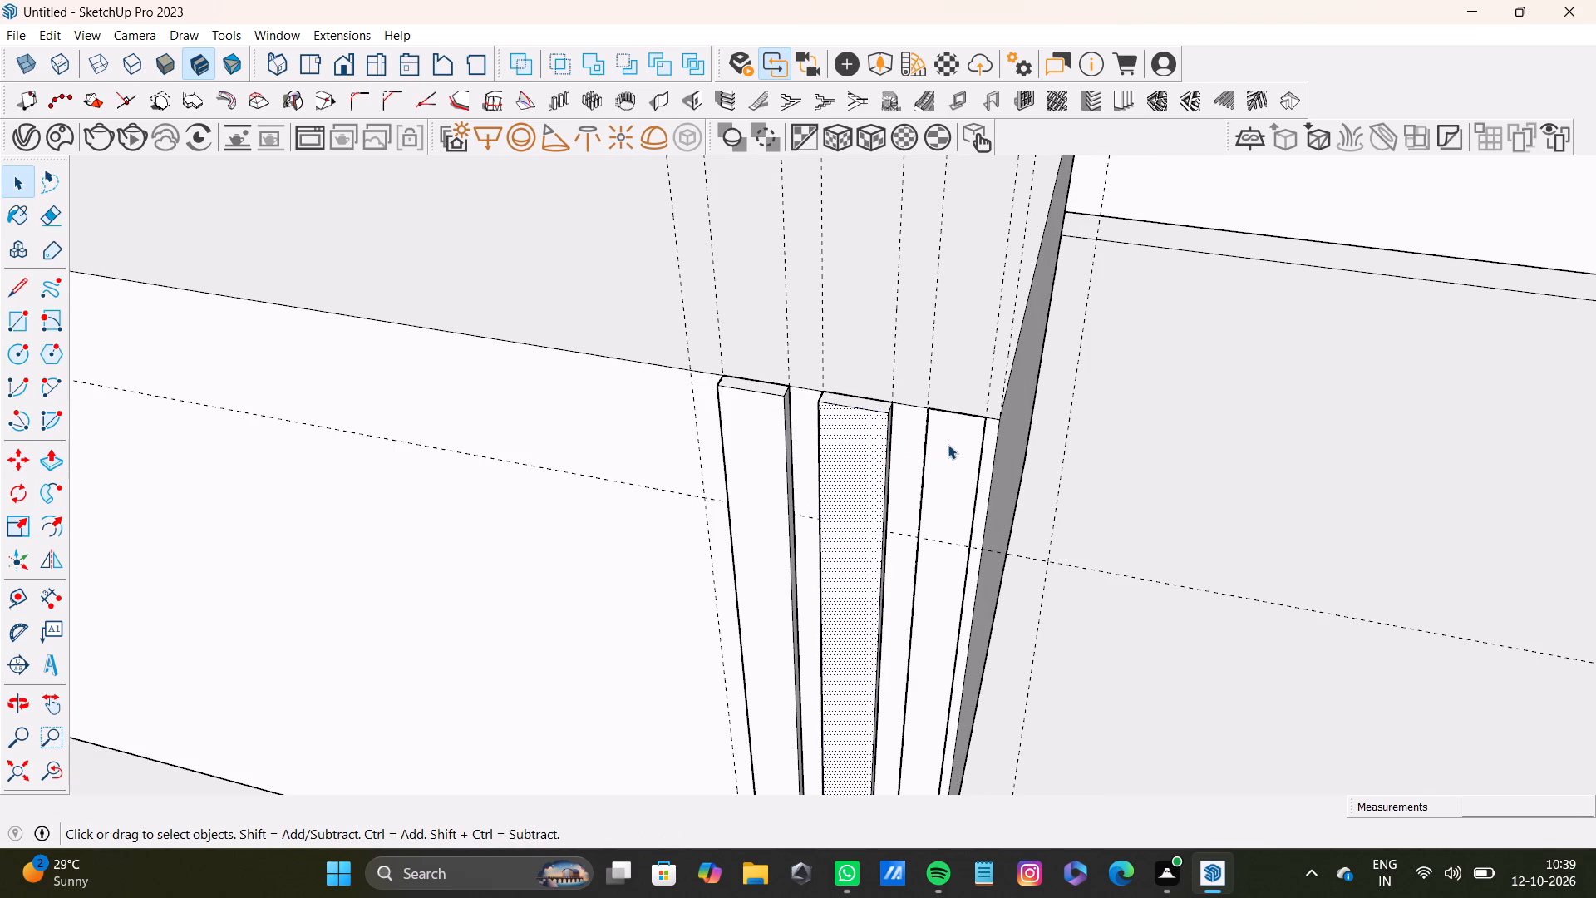
pyautogui.click(948, 444)
pyautogui.click(963, 451)
pyautogui.scroll(-8, 922, 524)
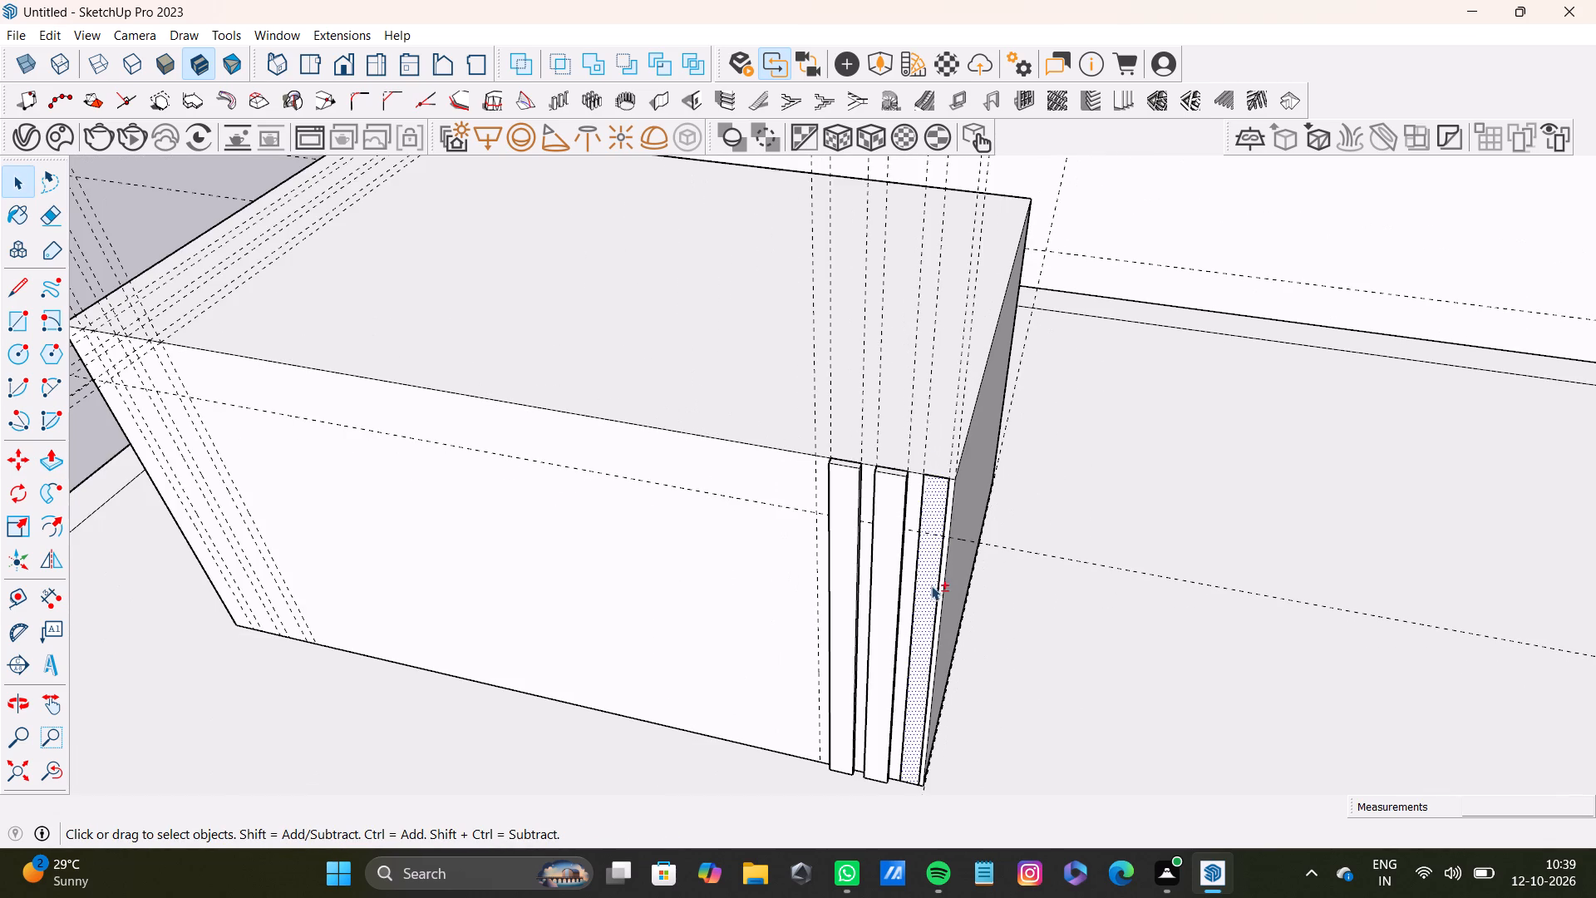
pyautogui.keyDown('shift'); pyautogui.moveTo(907, 565); pyautogui.dragTo(864, 404, button='middle'); pyautogui.keyUp('shift')
pyautogui.scroll(5, 911, 485)
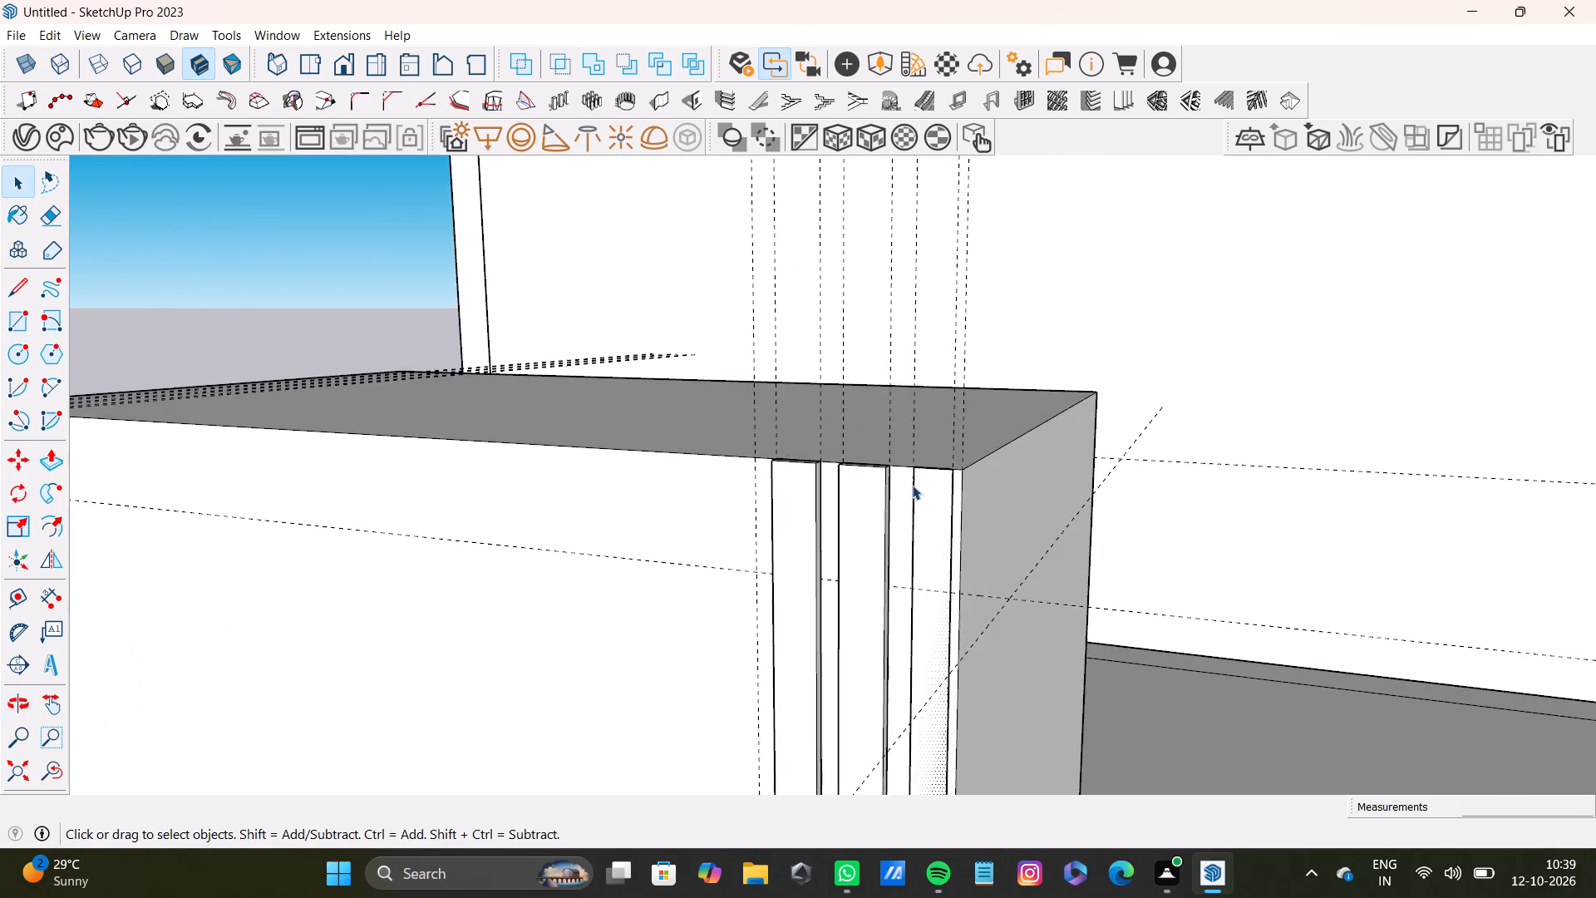
pyautogui.scroll(7, 912, 485)
pyautogui.click(948, 491)
pyautogui.click(956, 502)
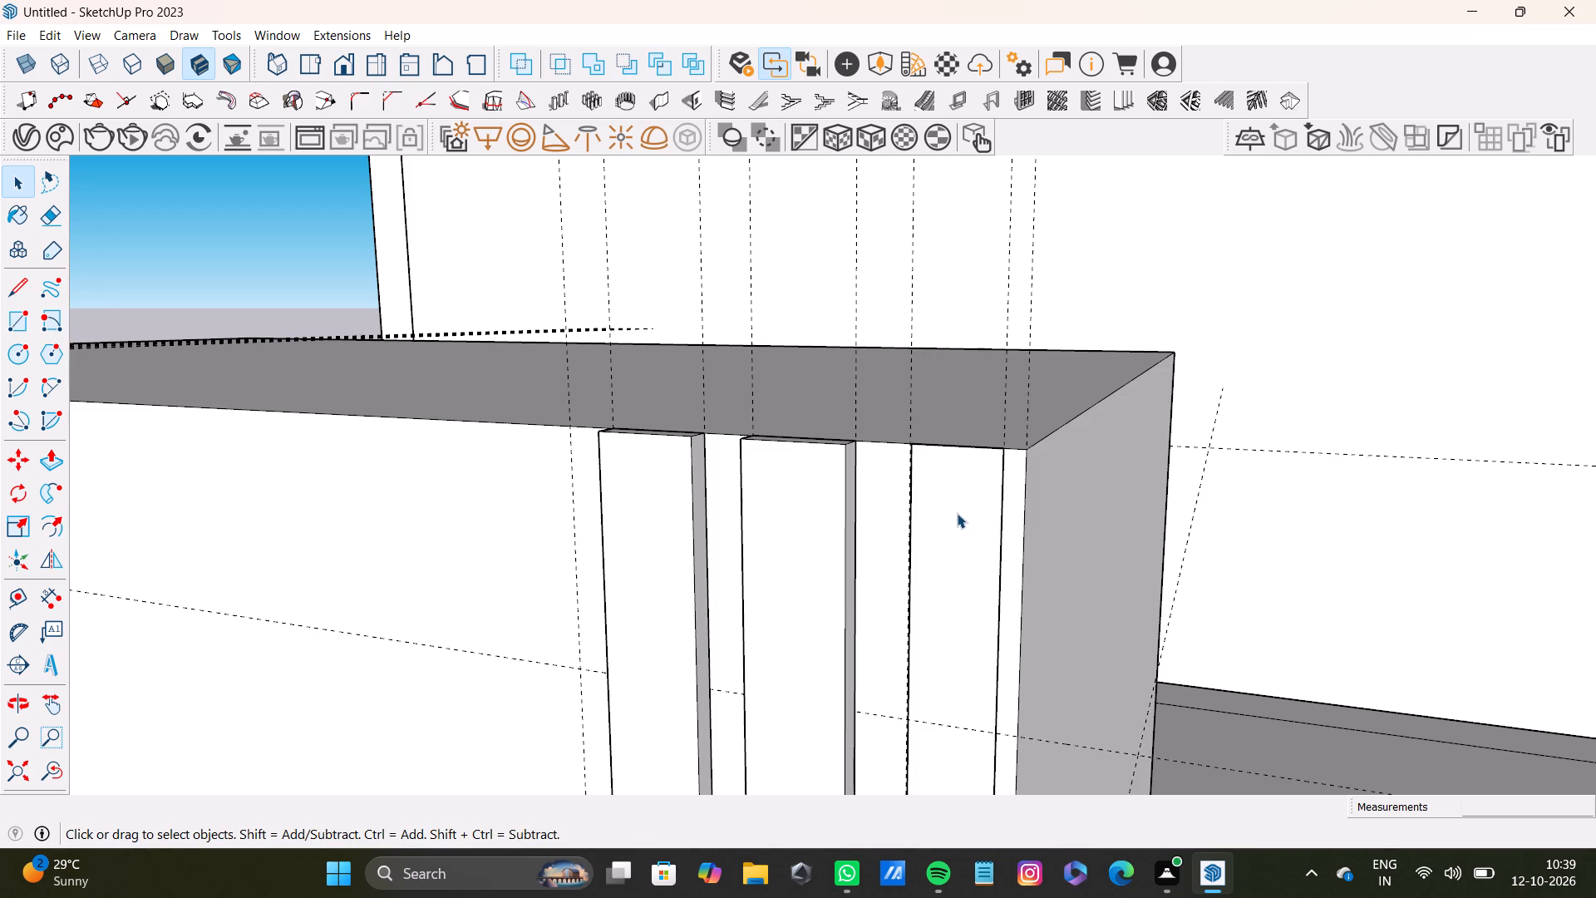
pyautogui.scroll(-7, 957, 513)
pyautogui.click(369, 249)
pyautogui.click(923, 511)
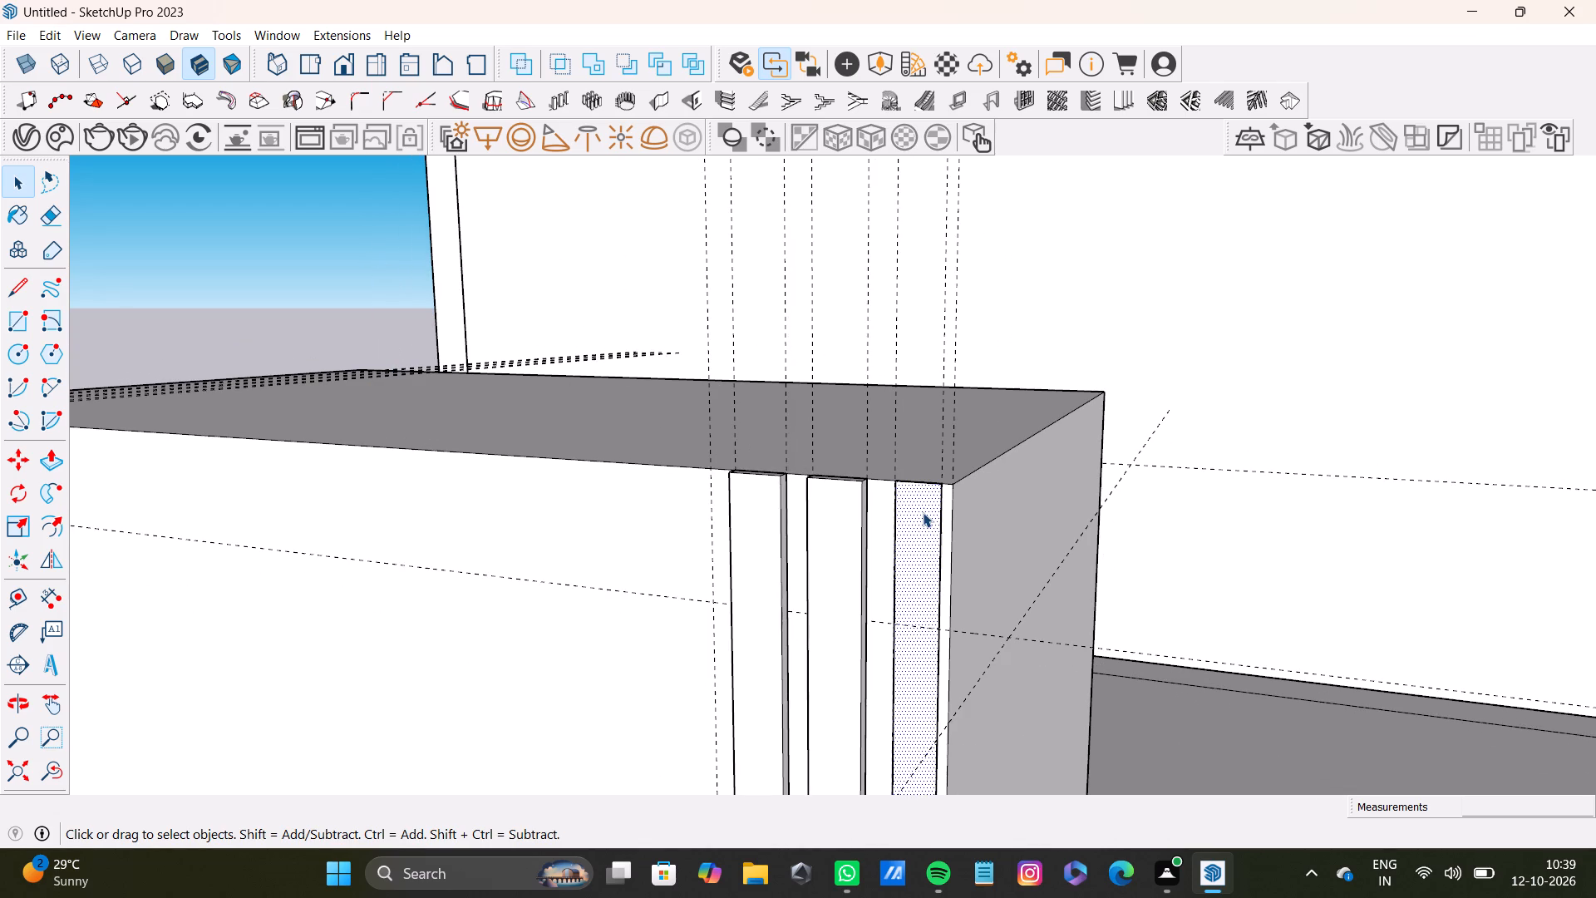
pyautogui.press('p')
pyautogui.moveTo(923, 512); pyautogui.dragTo(859, 481)
pyautogui.scroll(-4, 834, 561)
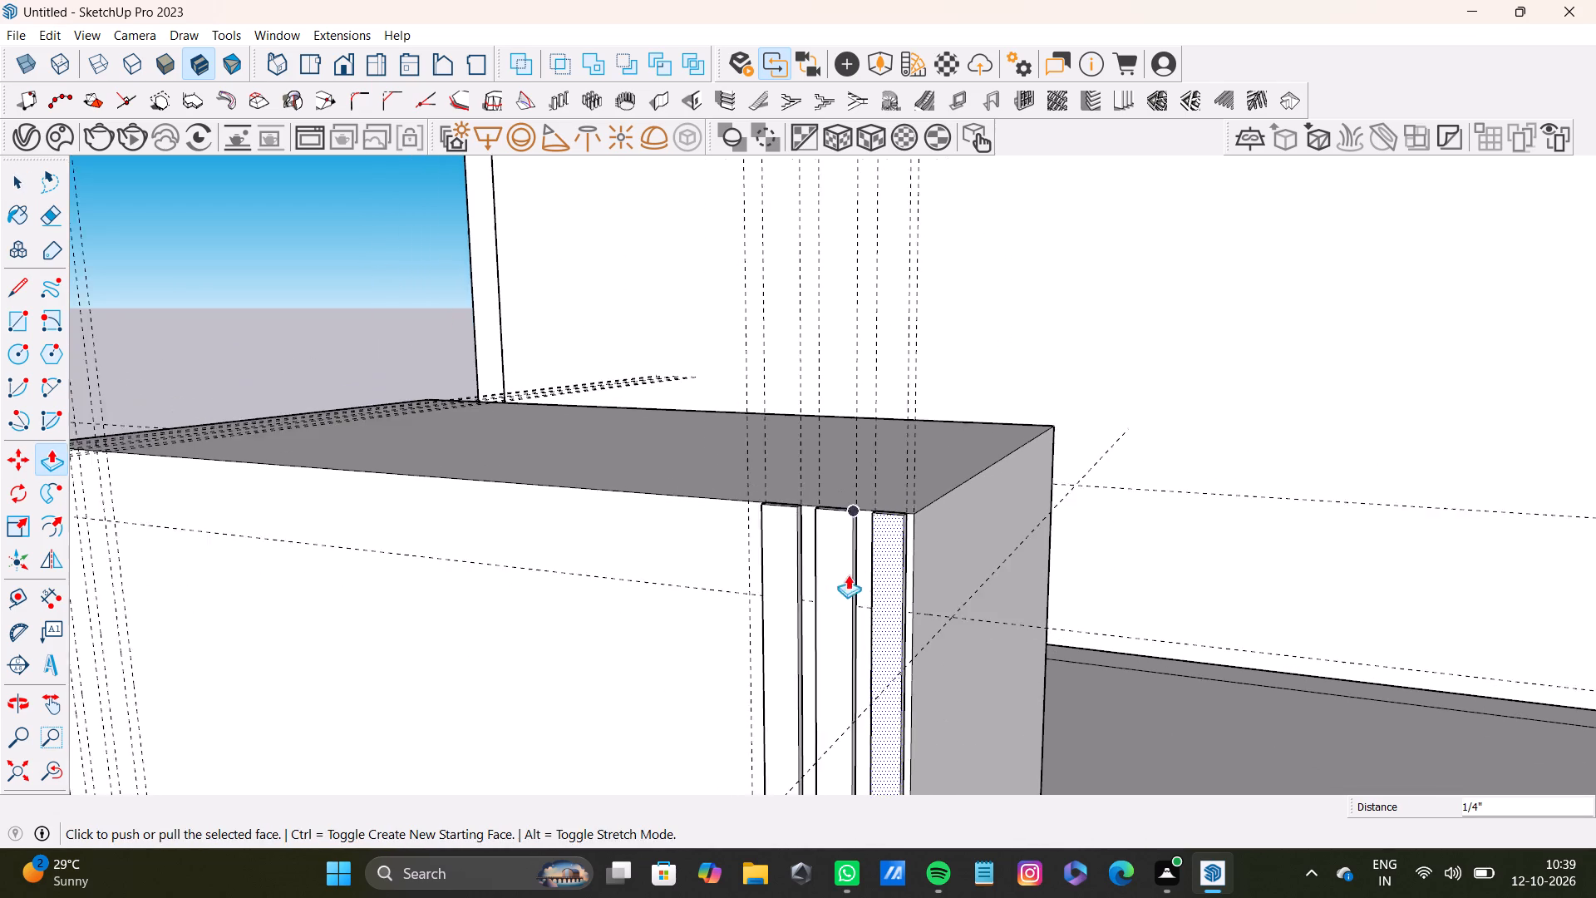
# Widen the left strip by pulling its right side face about 5/16" toward the middle strip.
pyautogui.scroll(-4, 848, 575)
pyautogui.moveTo(888, 521); pyautogui.dragTo(924, 864, button='middle')
pyautogui.scroll(10, 884, 642)
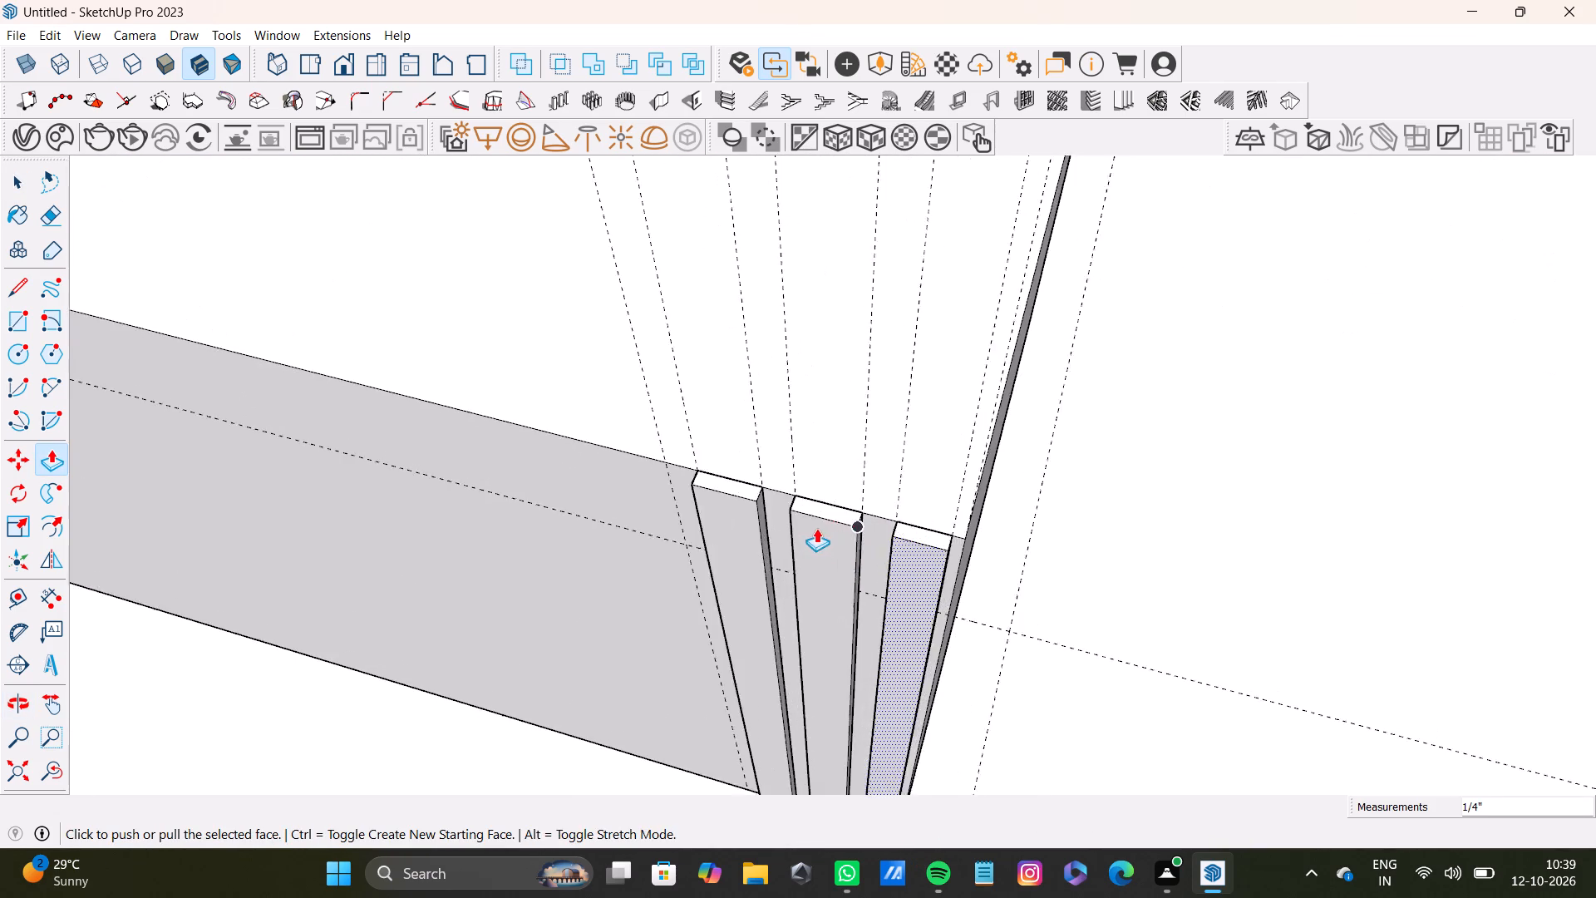
pyautogui.scroll(3, 816, 528)
pyautogui.moveTo(845, 546); pyautogui.dragTo(669, 574, button='middle')
pyautogui.press('space')
pyautogui.scroll(8, 662, 552)
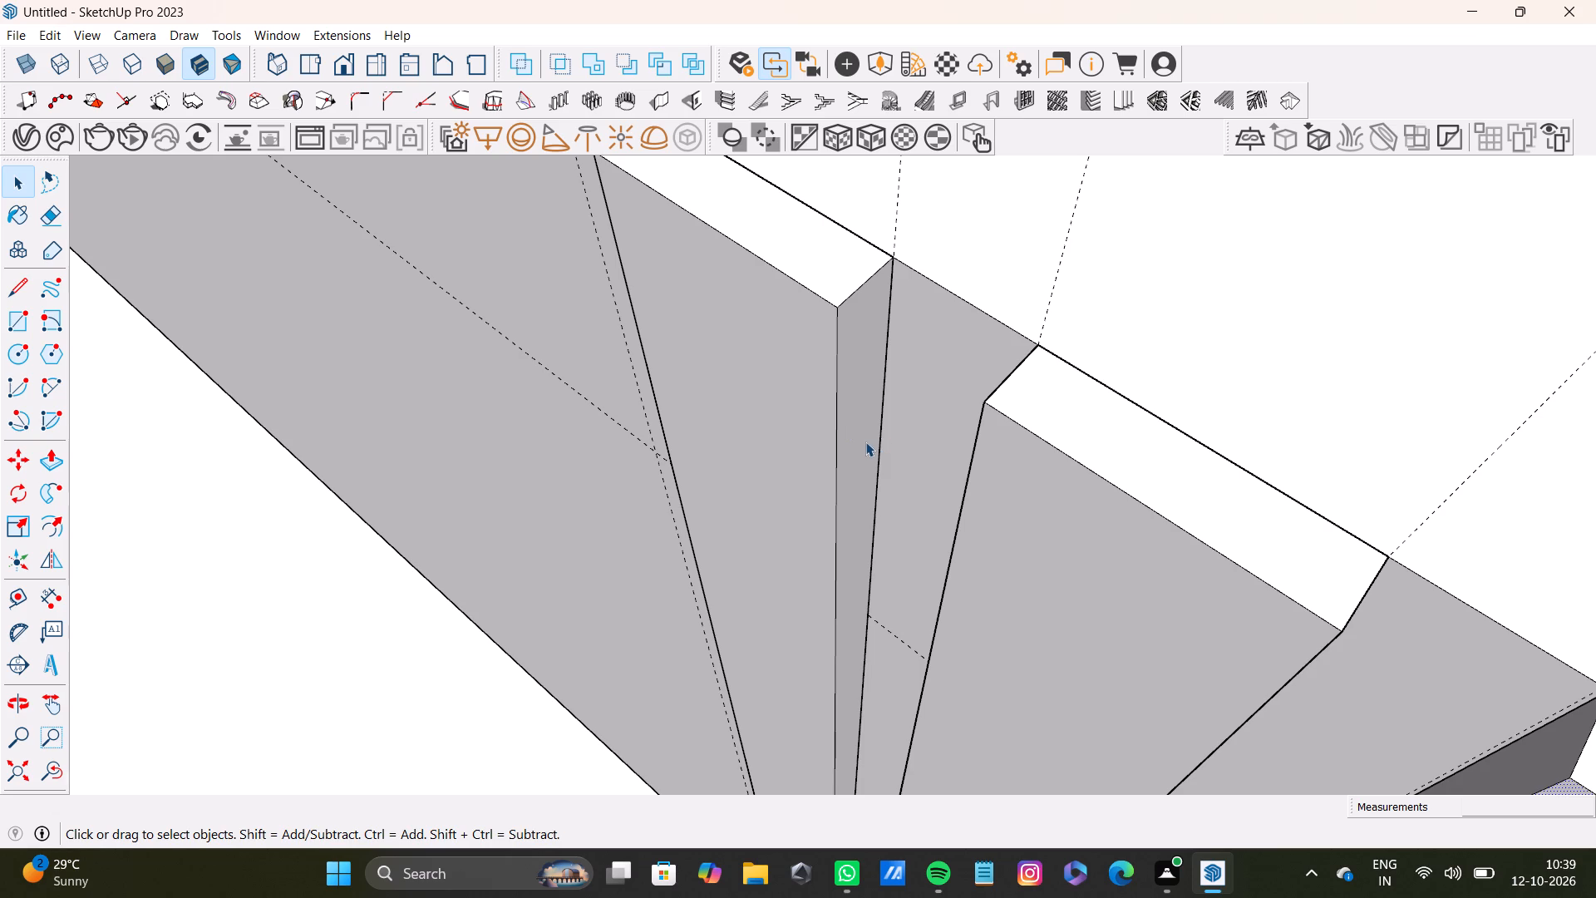
pyautogui.click(865, 442)
pyautogui.press('p')
pyautogui.moveTo(865, 442); pyautogui.dragTo(949, 476)
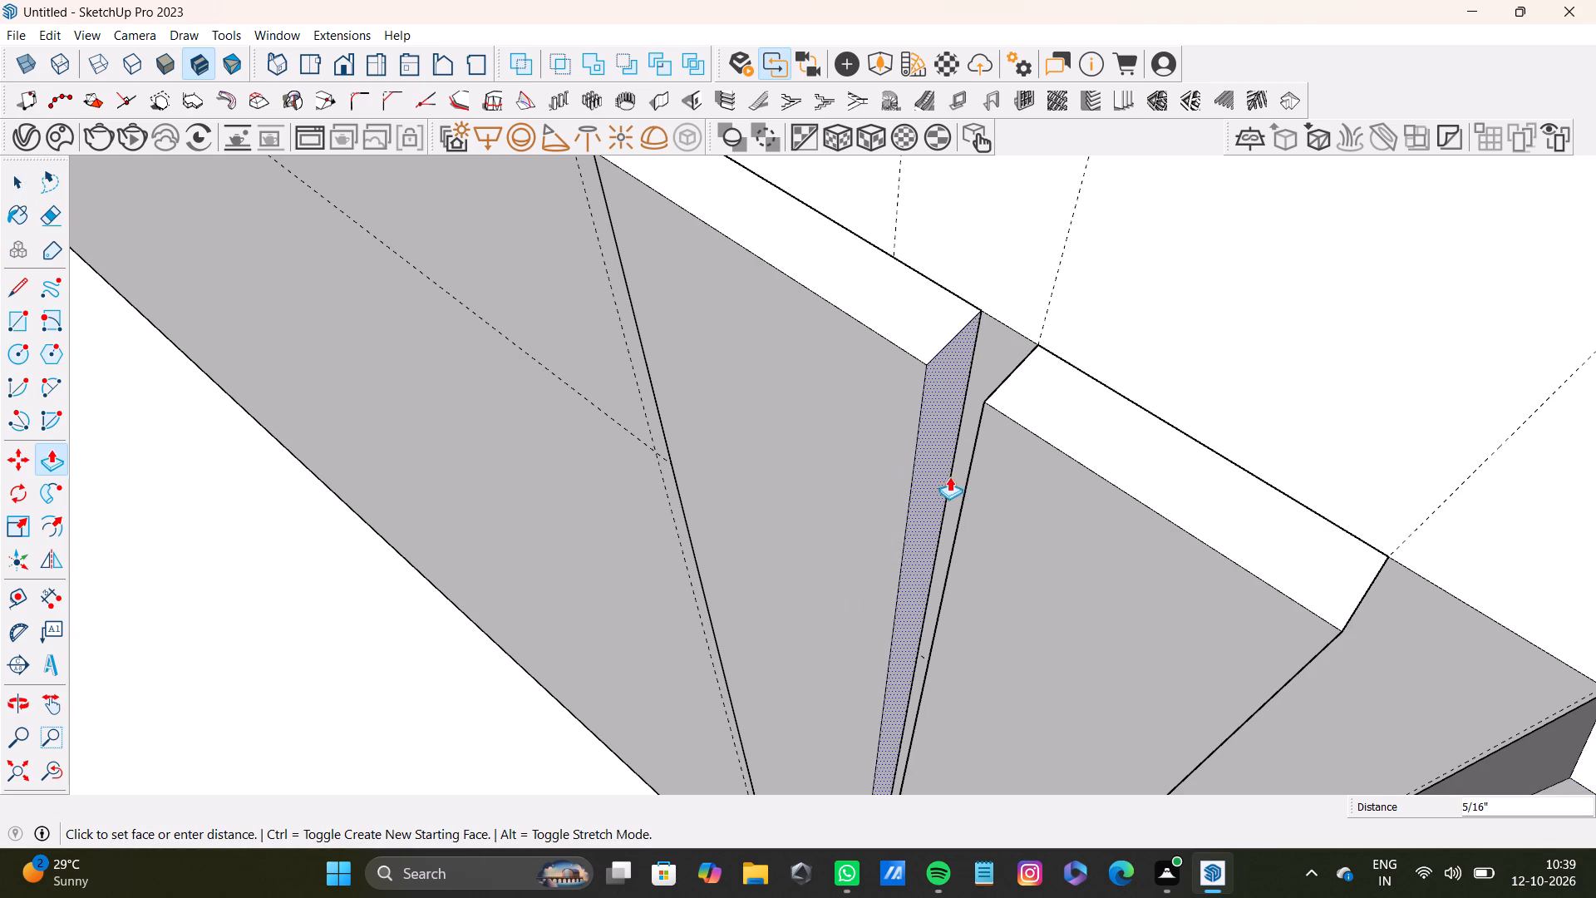
pyautogui.moveTo(949, 476); pyautogui.dragTo(955, 477)
# Widen the right strip by pulling its left side face about 5/16" toward the middle strip.
pyautogui.scroll(-9, 937, 495)
pyautogui.moveTo(895, 590); pyautogui.dragTo(1149, 451, button='middle')
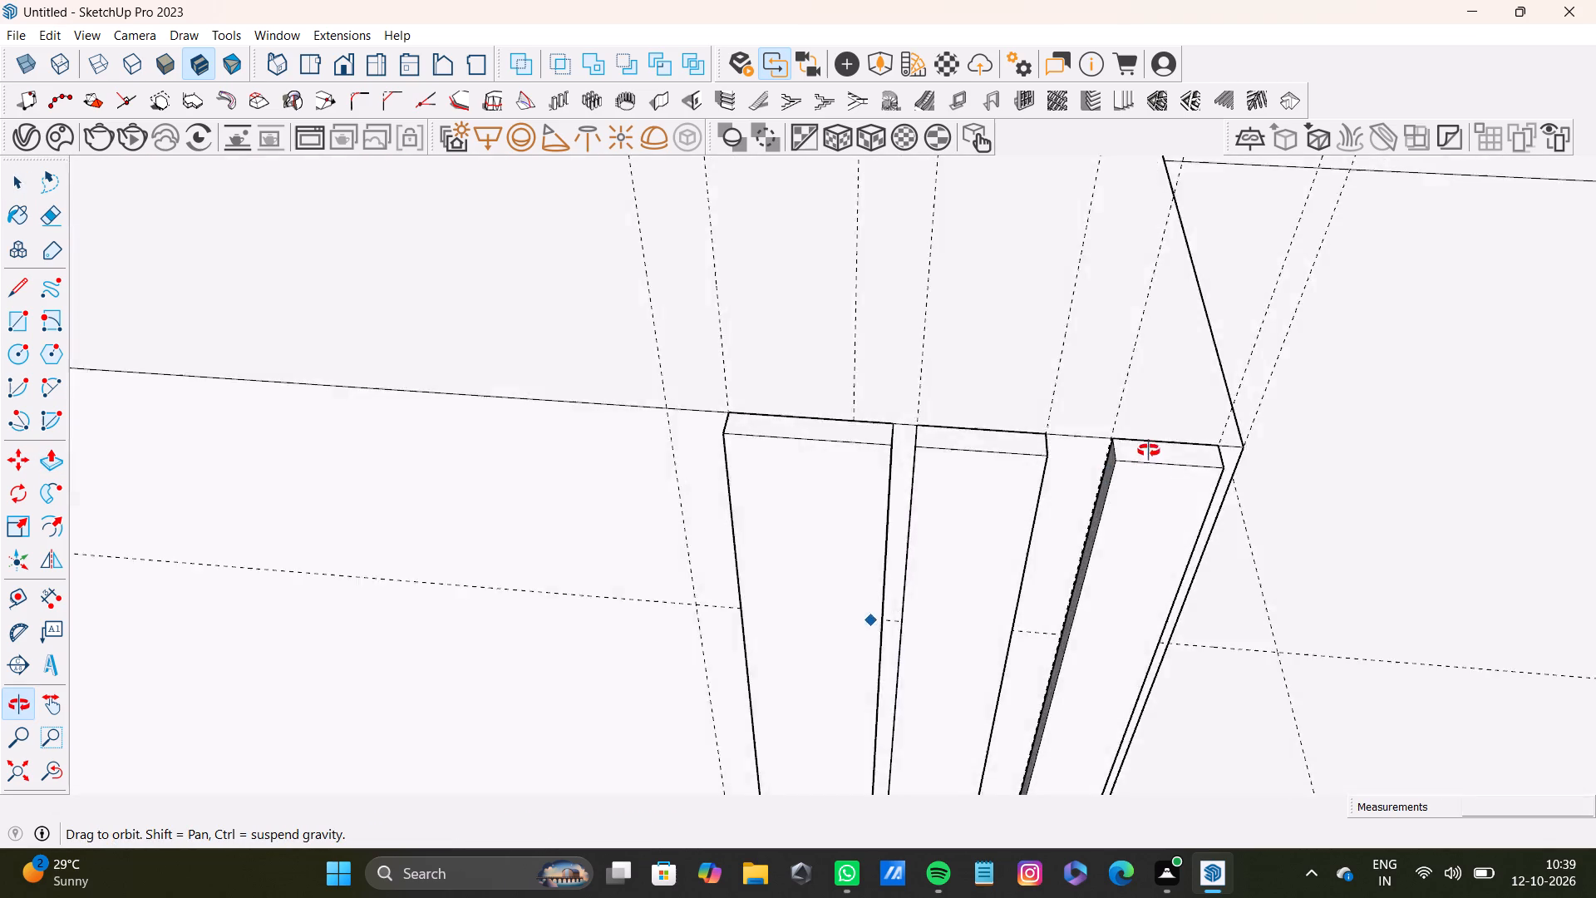
pyautogui.moveTo(1149, 451); pyautogui.dragTo(1175, 424, button='middle')
pyautogui.scroll(7, 951, 576)
pyautogui.press('space')
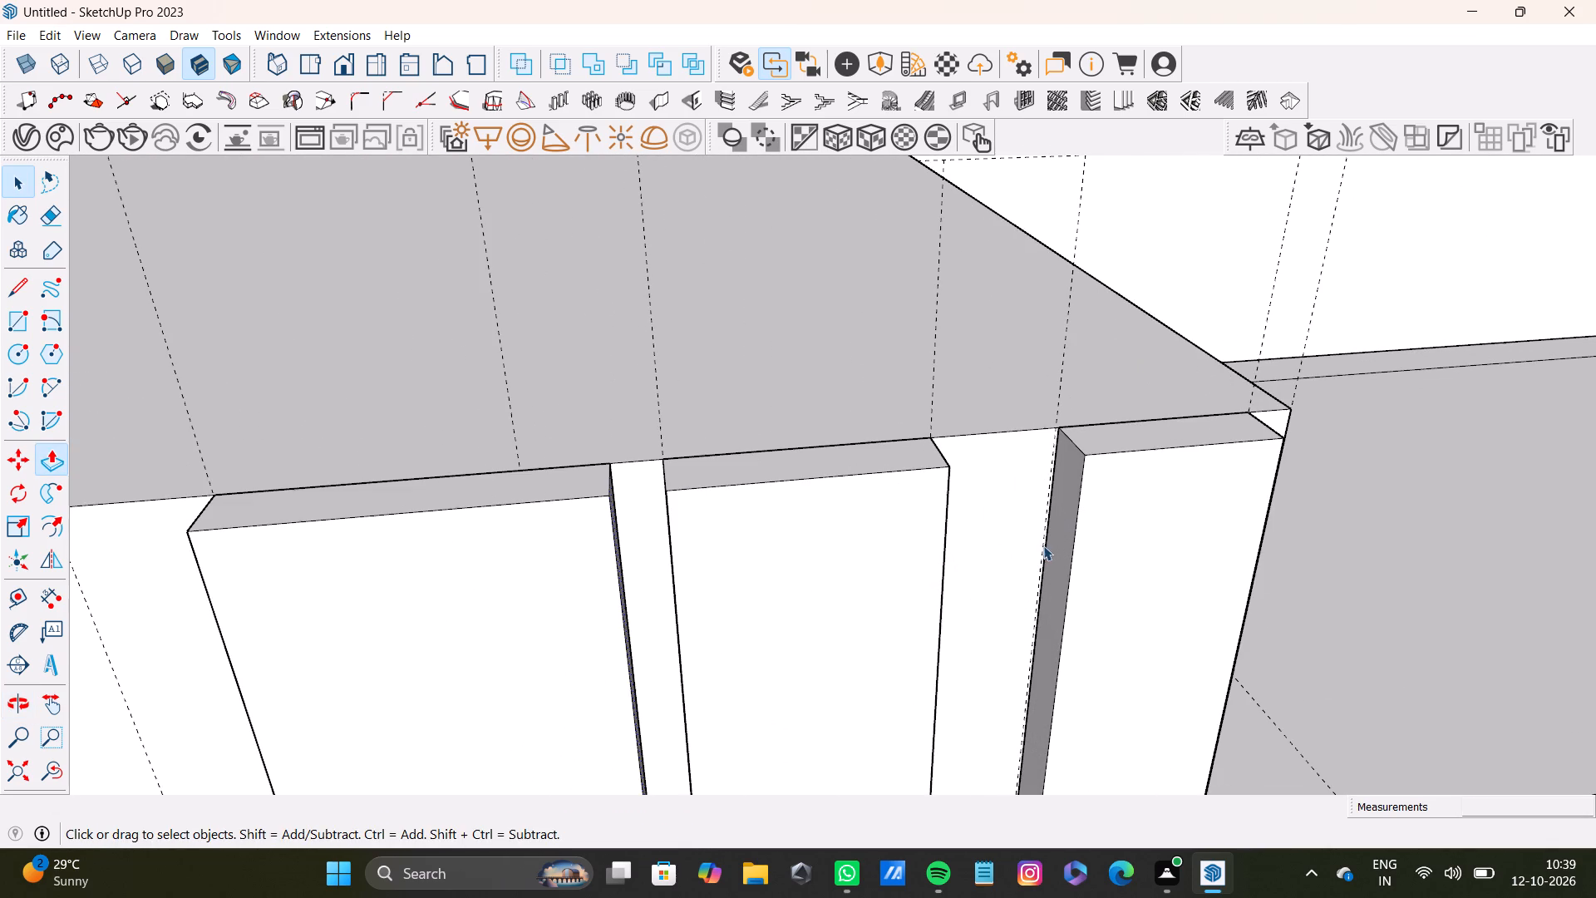
pyautogui.click(1057, 551)
pyautogui.press('p')
pyautogui.moveTo(1057, 551); pyautogui.dragTo(982, 557)
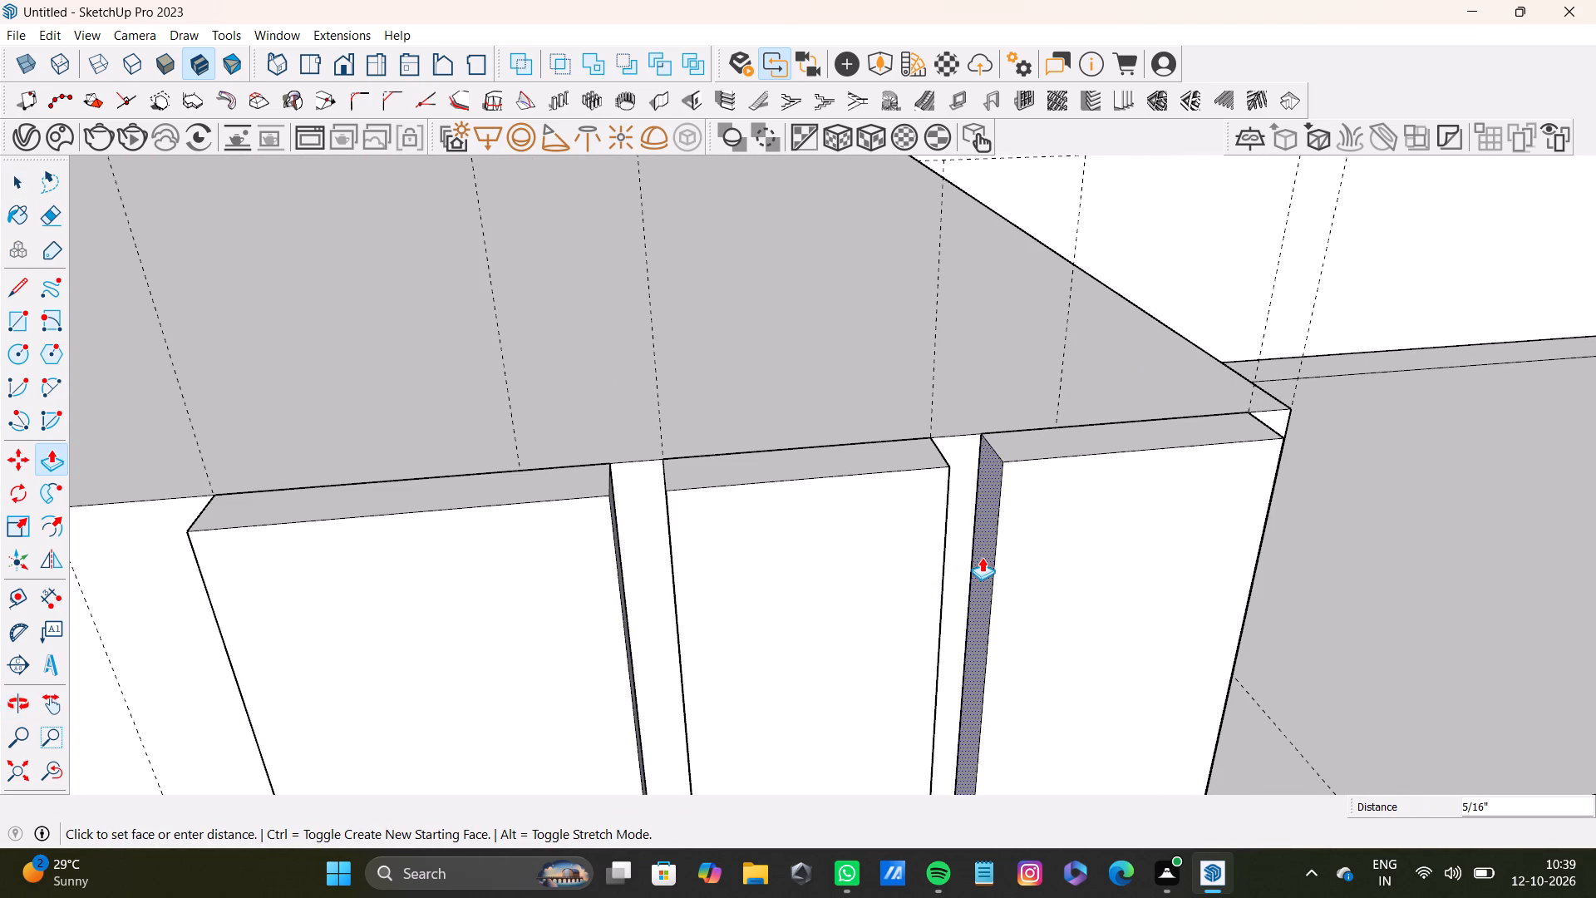
pyautogui.moveTo(982, 557); pyautogui.dragTo(981, 556)
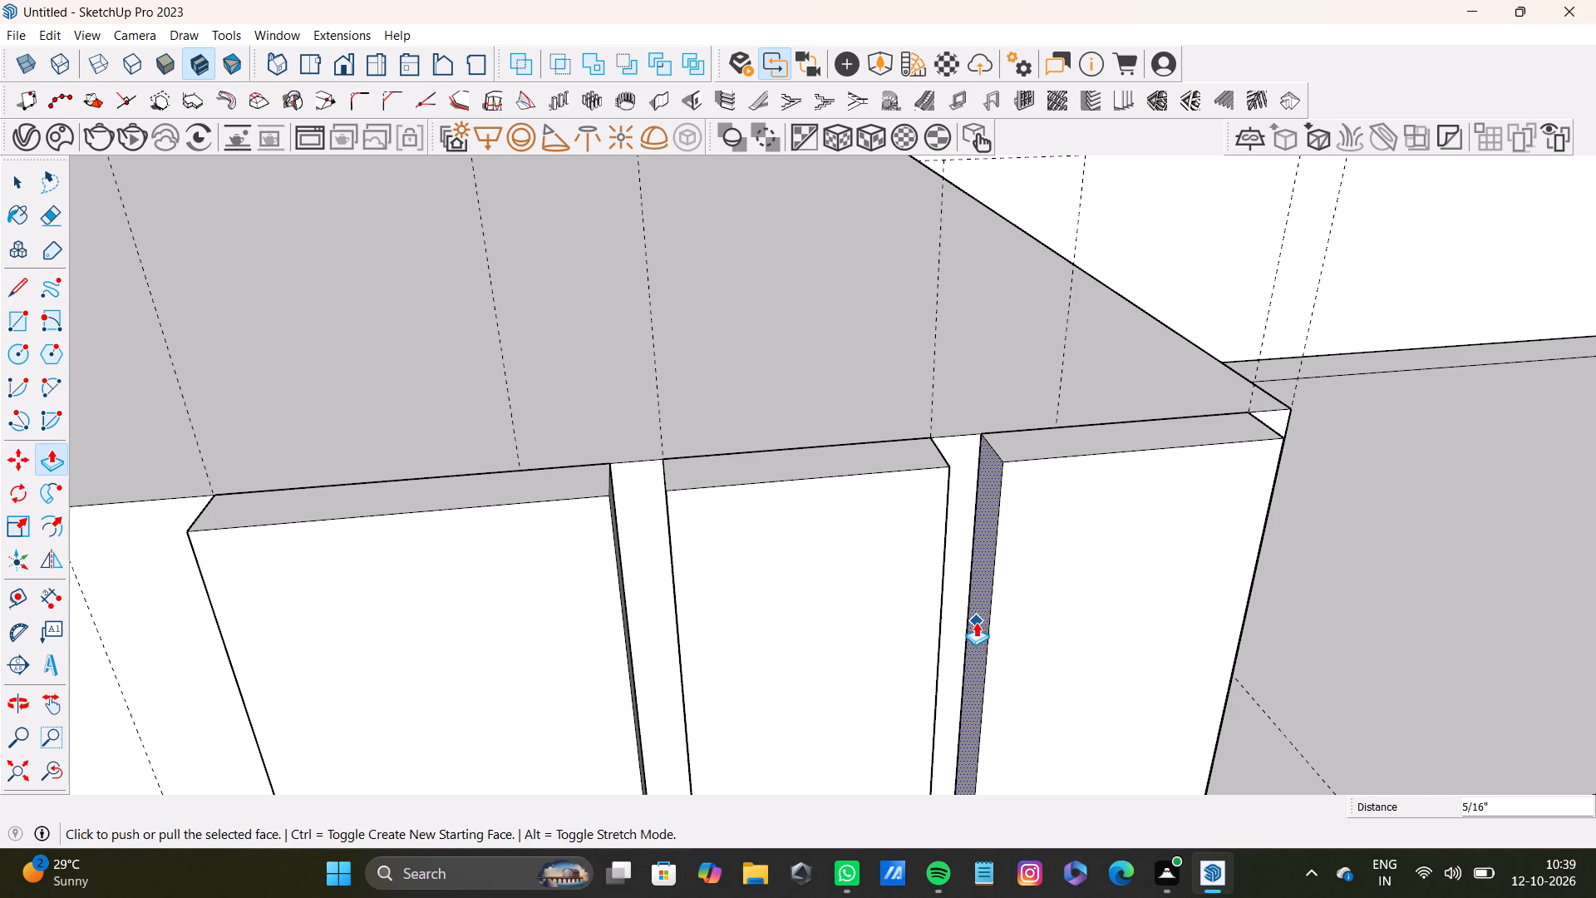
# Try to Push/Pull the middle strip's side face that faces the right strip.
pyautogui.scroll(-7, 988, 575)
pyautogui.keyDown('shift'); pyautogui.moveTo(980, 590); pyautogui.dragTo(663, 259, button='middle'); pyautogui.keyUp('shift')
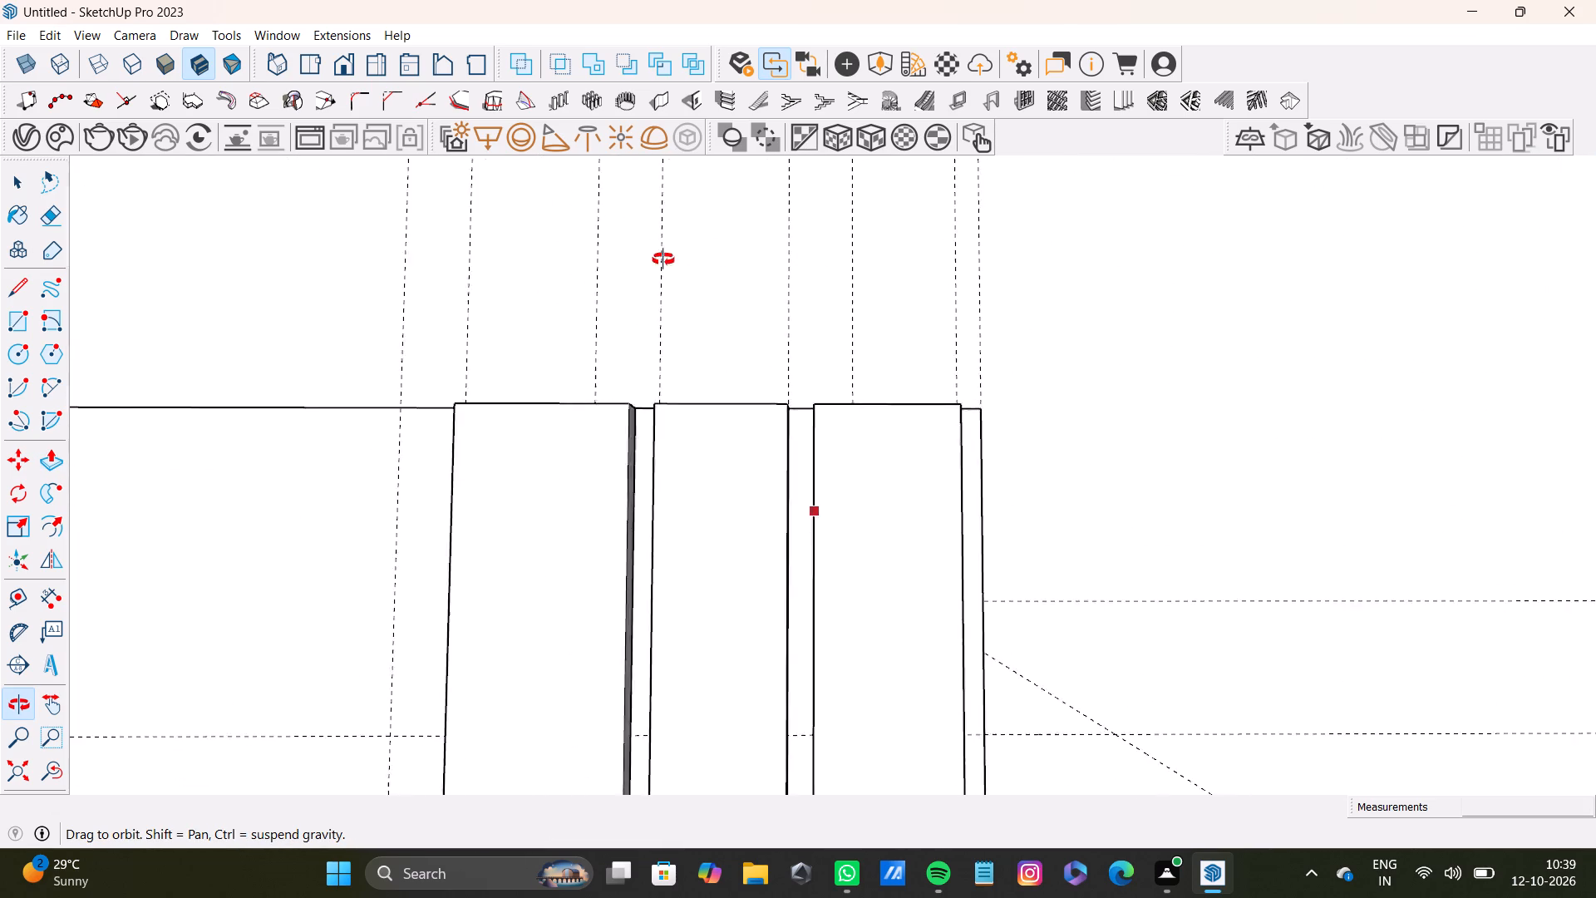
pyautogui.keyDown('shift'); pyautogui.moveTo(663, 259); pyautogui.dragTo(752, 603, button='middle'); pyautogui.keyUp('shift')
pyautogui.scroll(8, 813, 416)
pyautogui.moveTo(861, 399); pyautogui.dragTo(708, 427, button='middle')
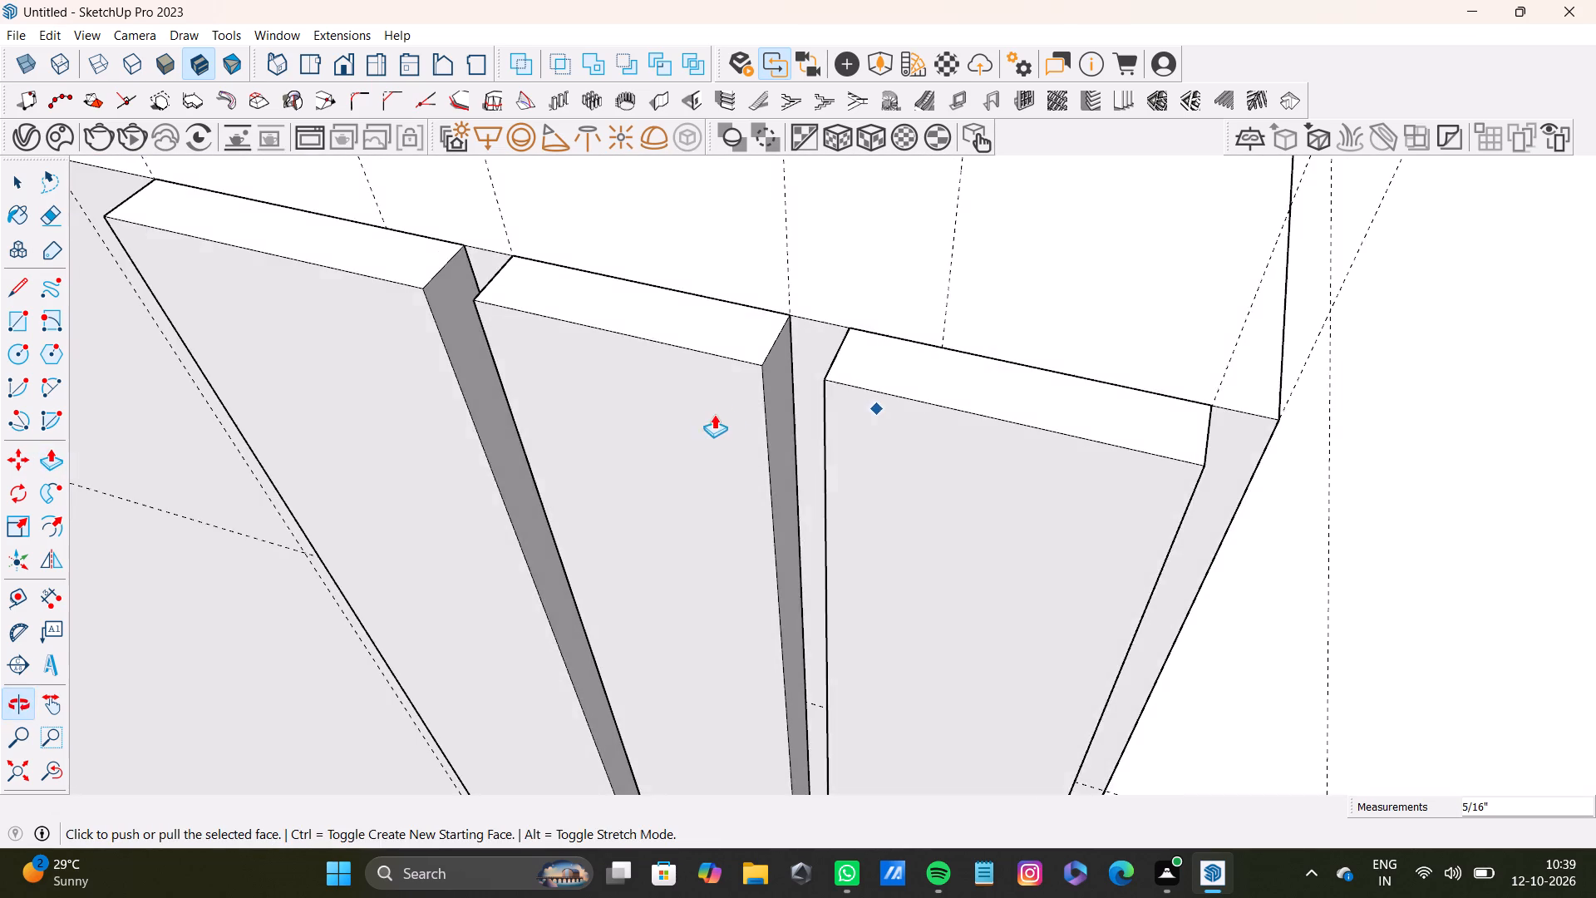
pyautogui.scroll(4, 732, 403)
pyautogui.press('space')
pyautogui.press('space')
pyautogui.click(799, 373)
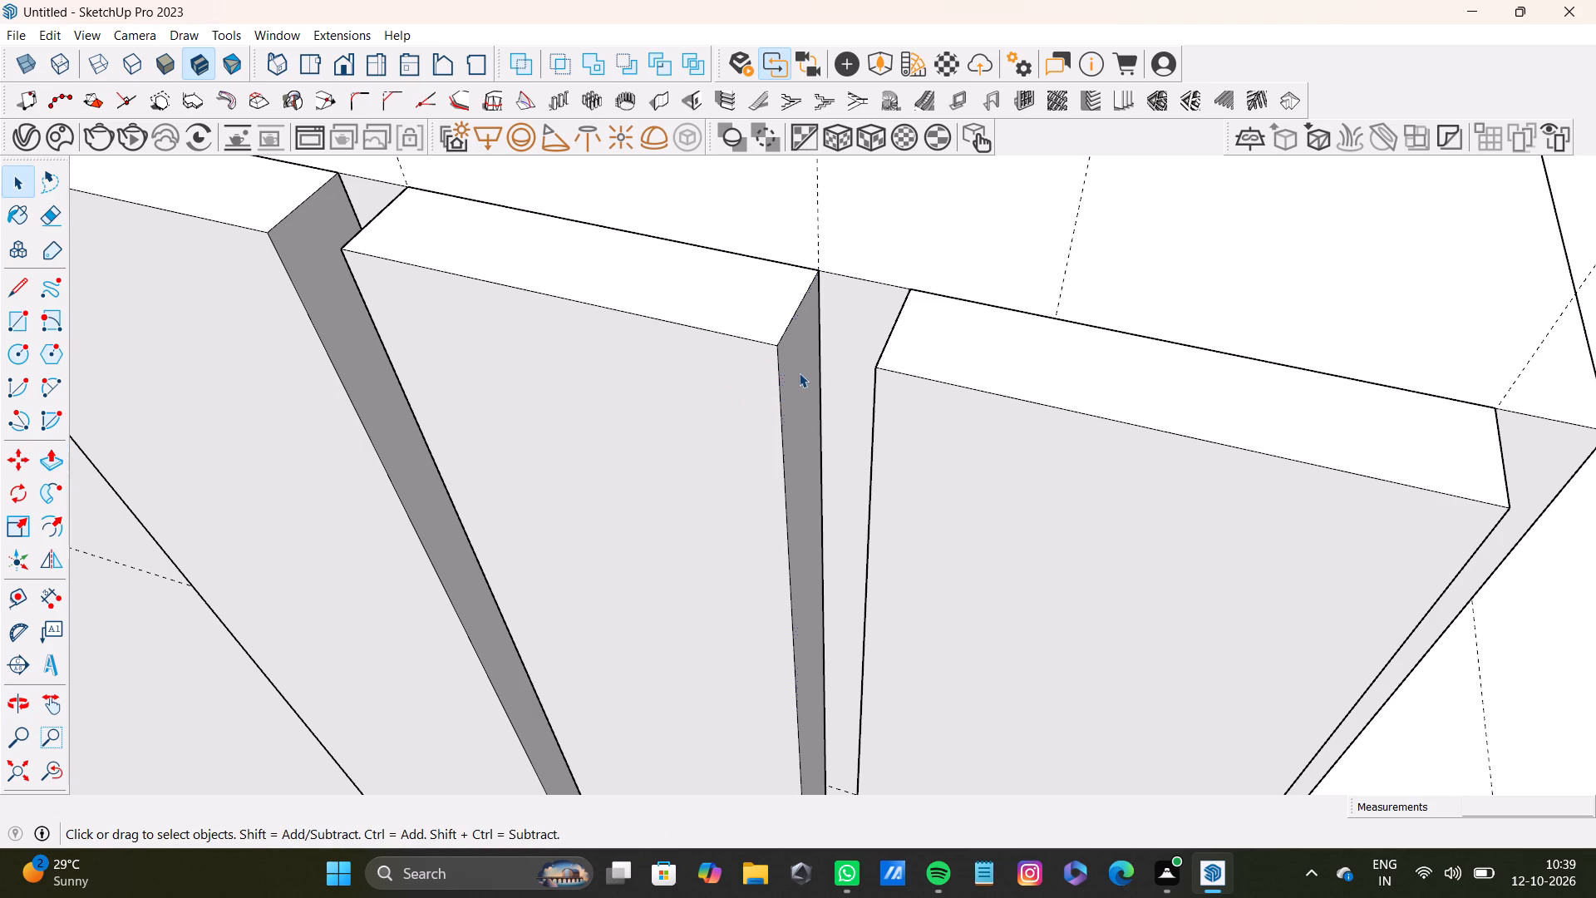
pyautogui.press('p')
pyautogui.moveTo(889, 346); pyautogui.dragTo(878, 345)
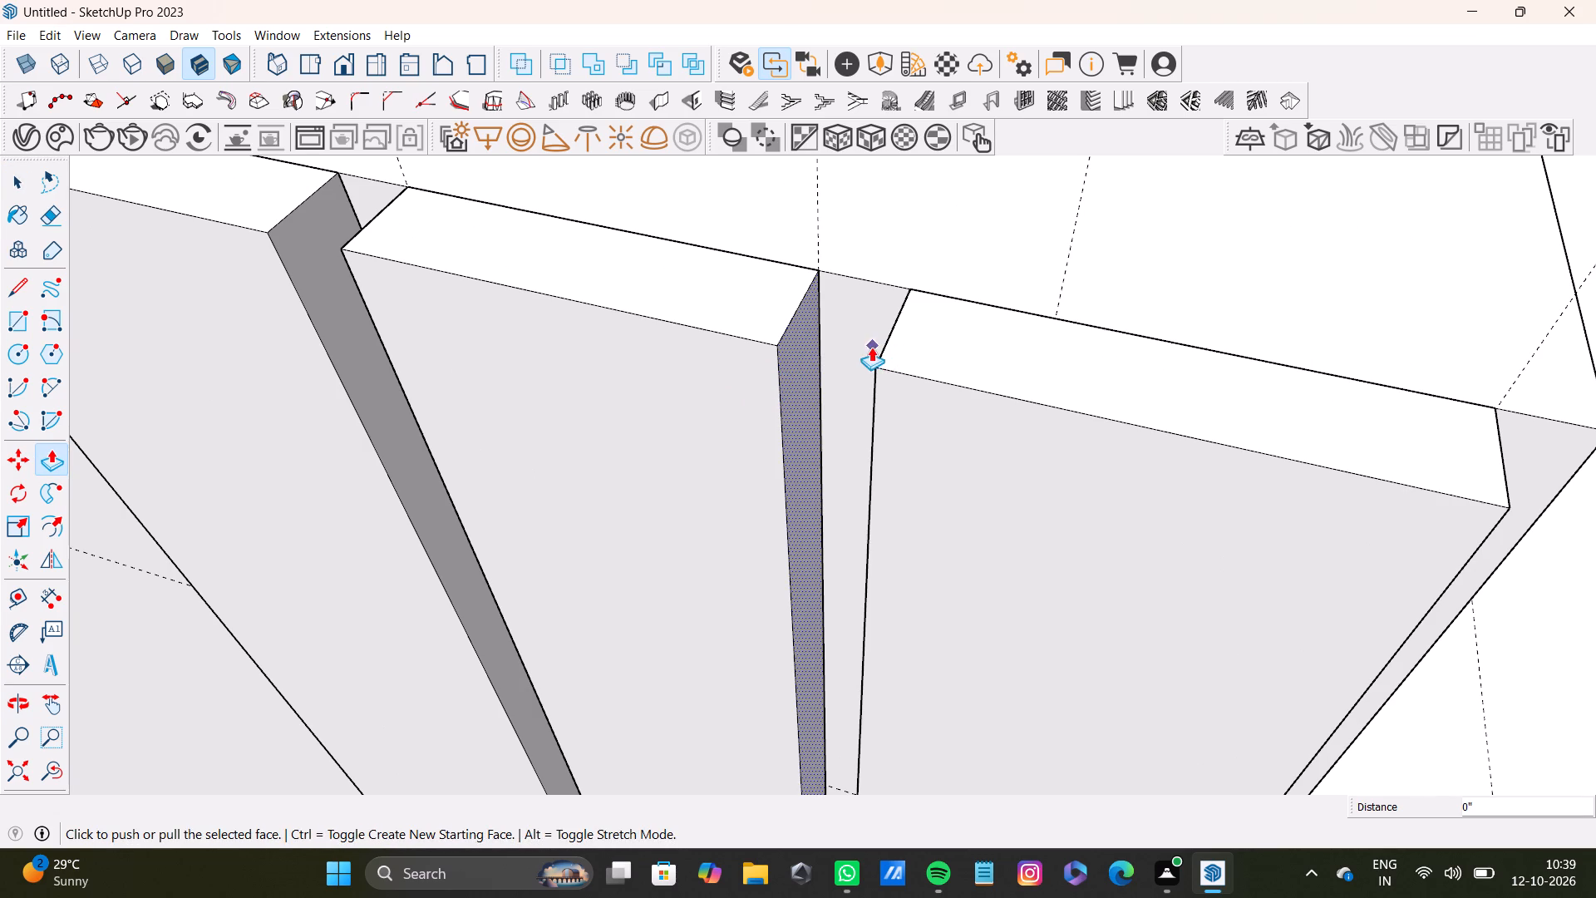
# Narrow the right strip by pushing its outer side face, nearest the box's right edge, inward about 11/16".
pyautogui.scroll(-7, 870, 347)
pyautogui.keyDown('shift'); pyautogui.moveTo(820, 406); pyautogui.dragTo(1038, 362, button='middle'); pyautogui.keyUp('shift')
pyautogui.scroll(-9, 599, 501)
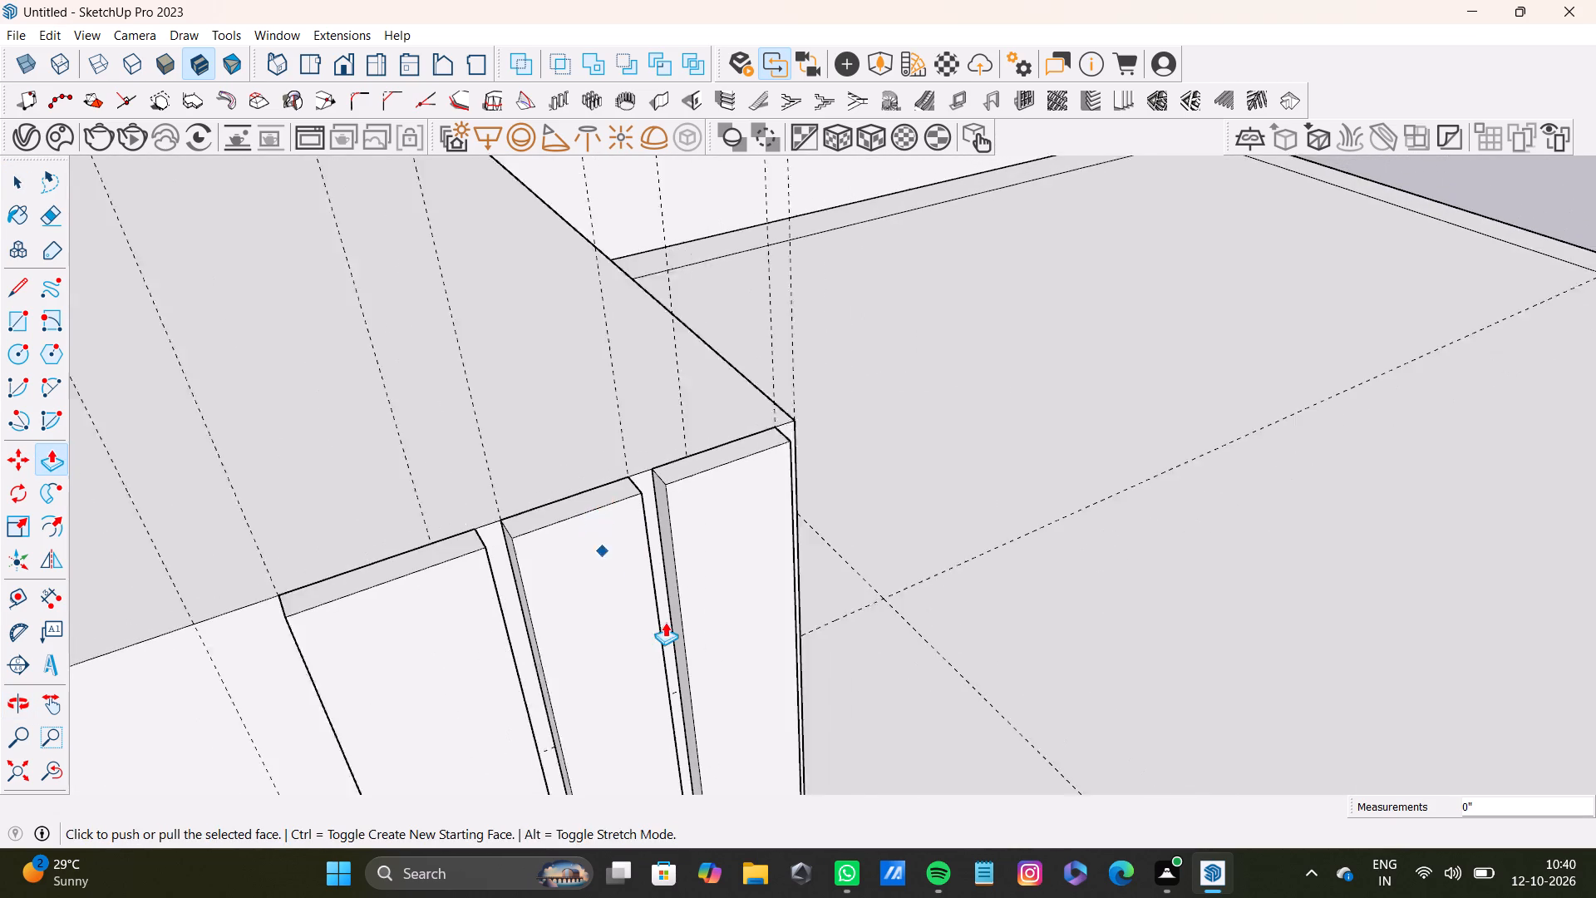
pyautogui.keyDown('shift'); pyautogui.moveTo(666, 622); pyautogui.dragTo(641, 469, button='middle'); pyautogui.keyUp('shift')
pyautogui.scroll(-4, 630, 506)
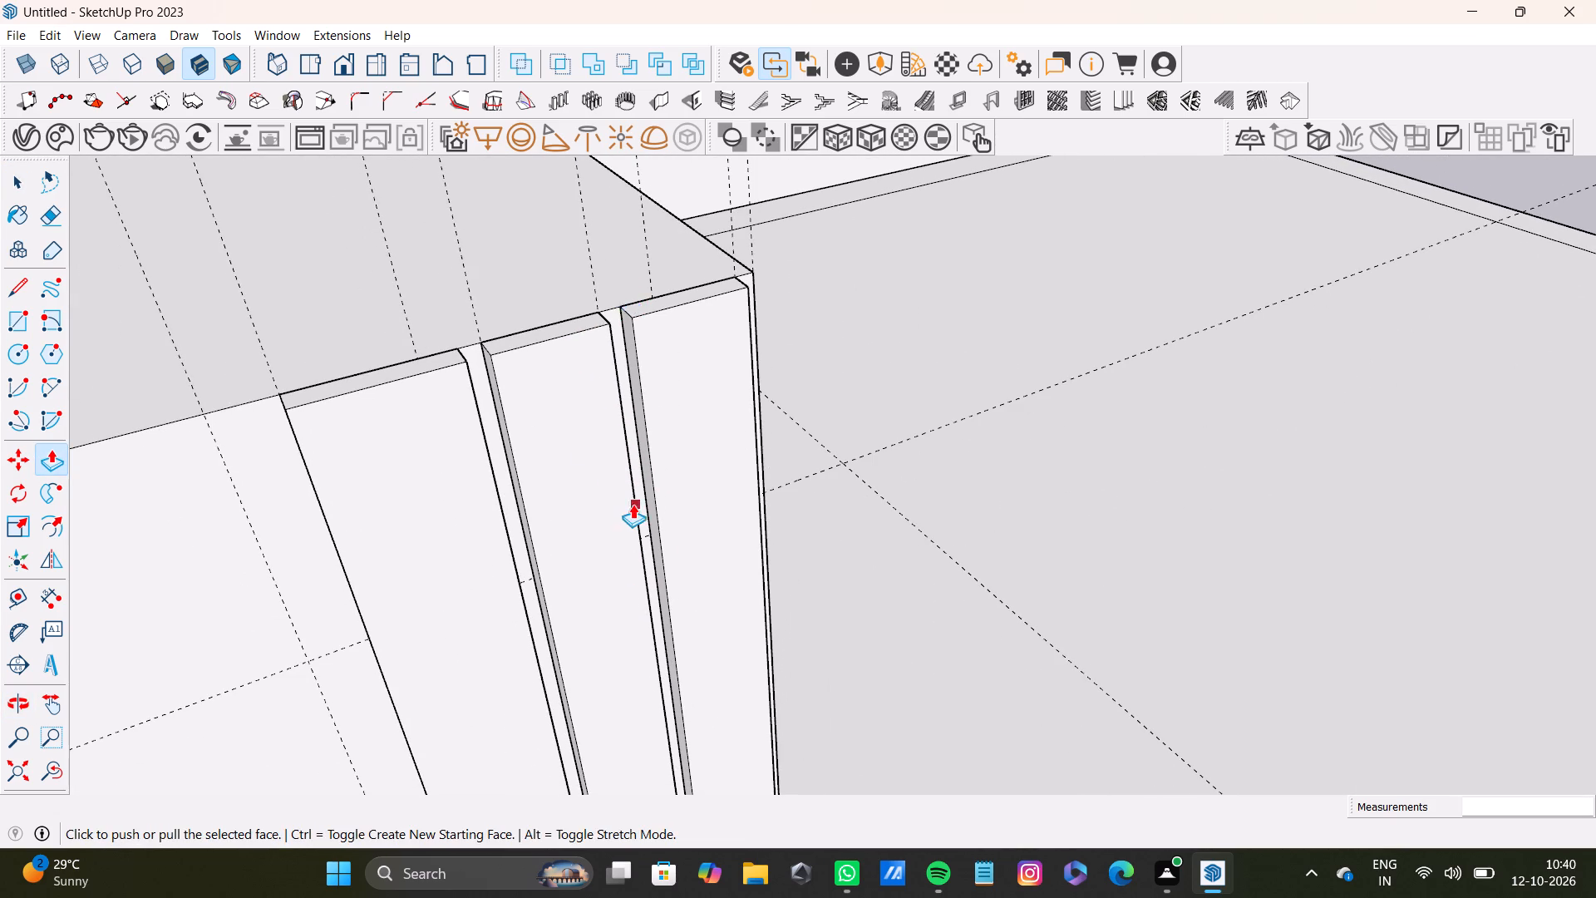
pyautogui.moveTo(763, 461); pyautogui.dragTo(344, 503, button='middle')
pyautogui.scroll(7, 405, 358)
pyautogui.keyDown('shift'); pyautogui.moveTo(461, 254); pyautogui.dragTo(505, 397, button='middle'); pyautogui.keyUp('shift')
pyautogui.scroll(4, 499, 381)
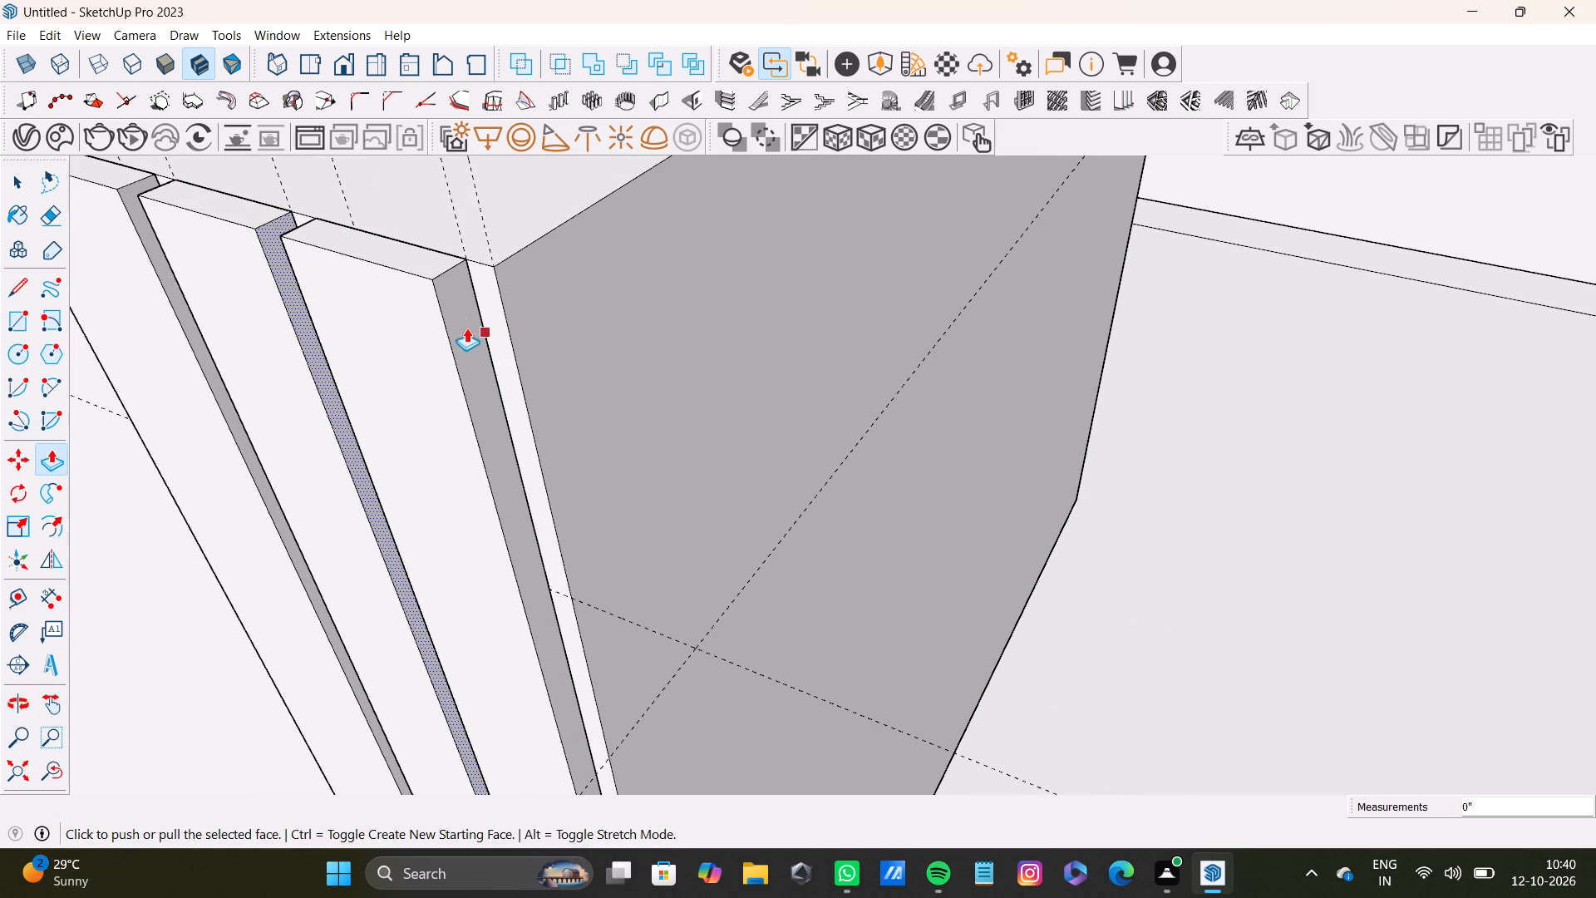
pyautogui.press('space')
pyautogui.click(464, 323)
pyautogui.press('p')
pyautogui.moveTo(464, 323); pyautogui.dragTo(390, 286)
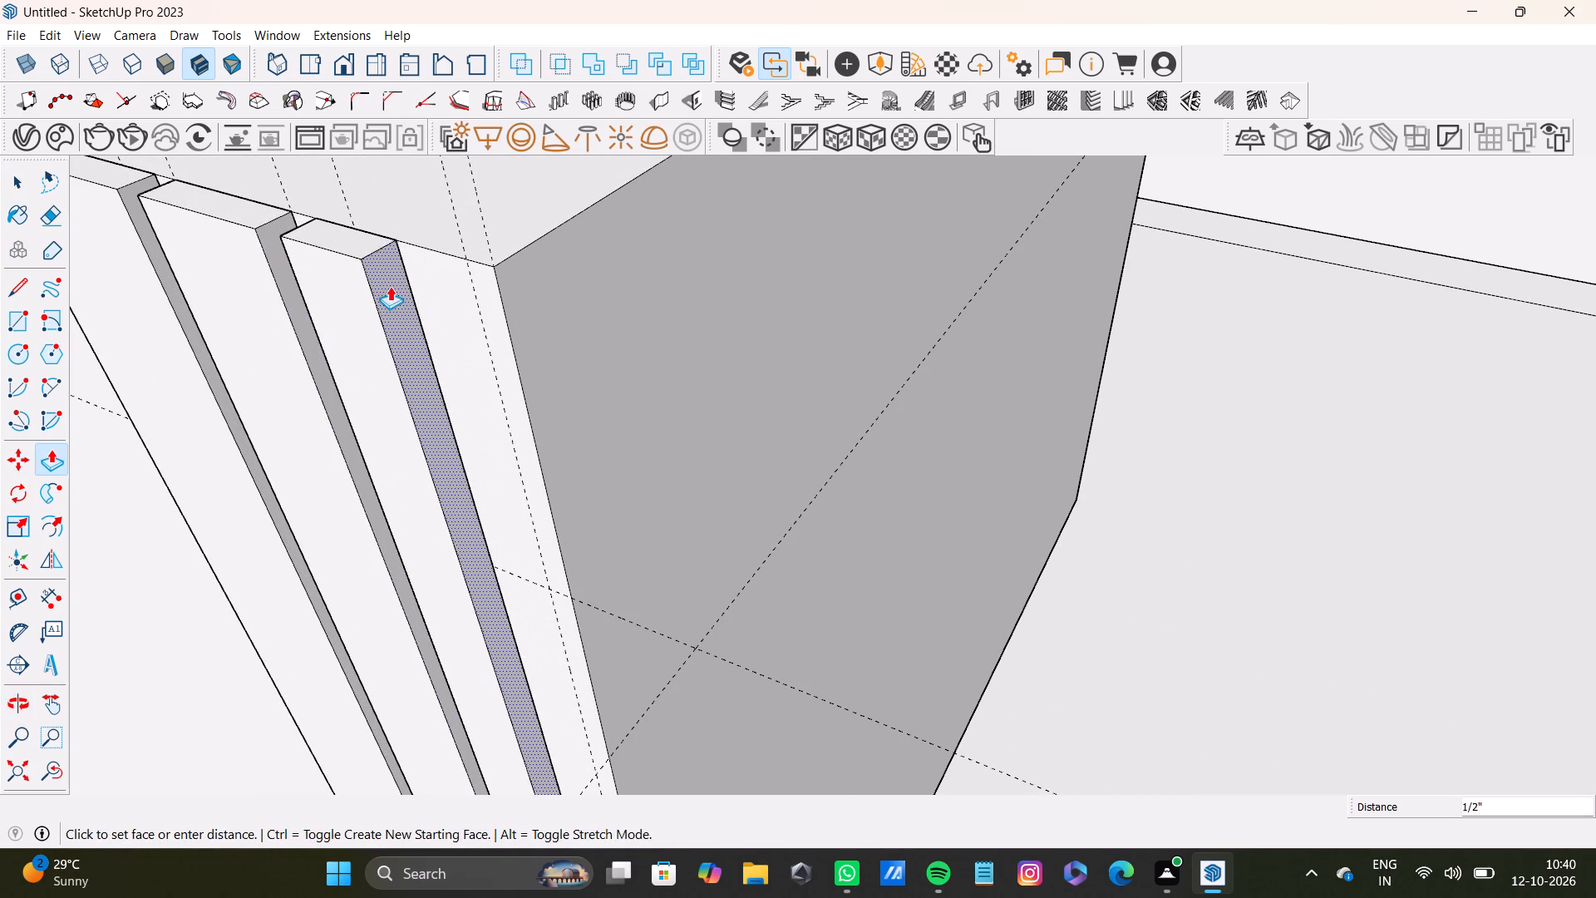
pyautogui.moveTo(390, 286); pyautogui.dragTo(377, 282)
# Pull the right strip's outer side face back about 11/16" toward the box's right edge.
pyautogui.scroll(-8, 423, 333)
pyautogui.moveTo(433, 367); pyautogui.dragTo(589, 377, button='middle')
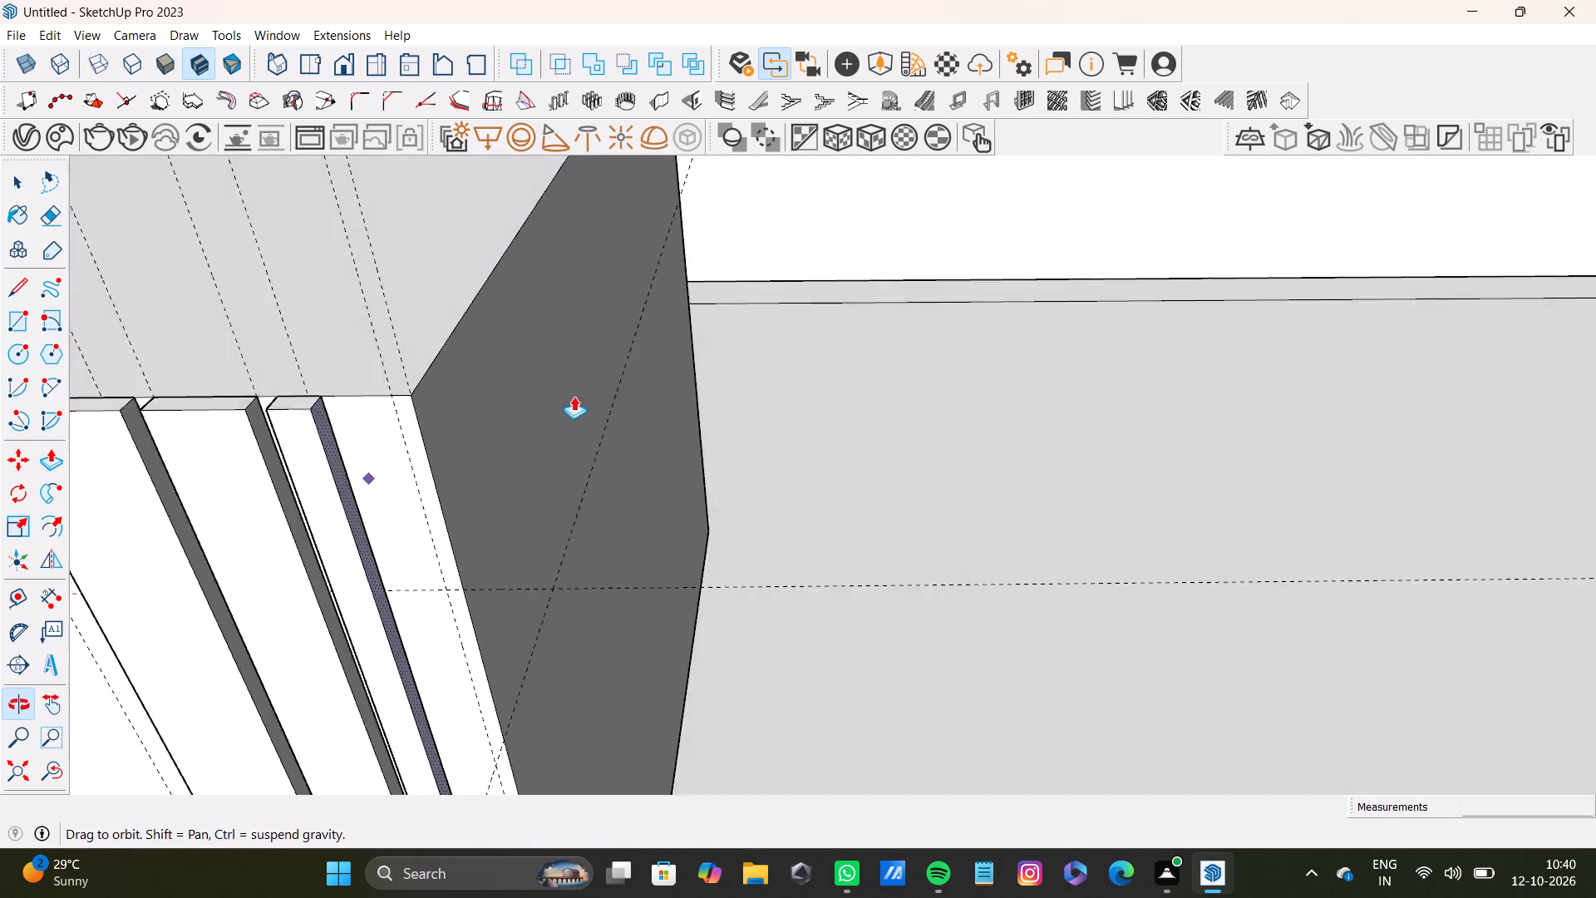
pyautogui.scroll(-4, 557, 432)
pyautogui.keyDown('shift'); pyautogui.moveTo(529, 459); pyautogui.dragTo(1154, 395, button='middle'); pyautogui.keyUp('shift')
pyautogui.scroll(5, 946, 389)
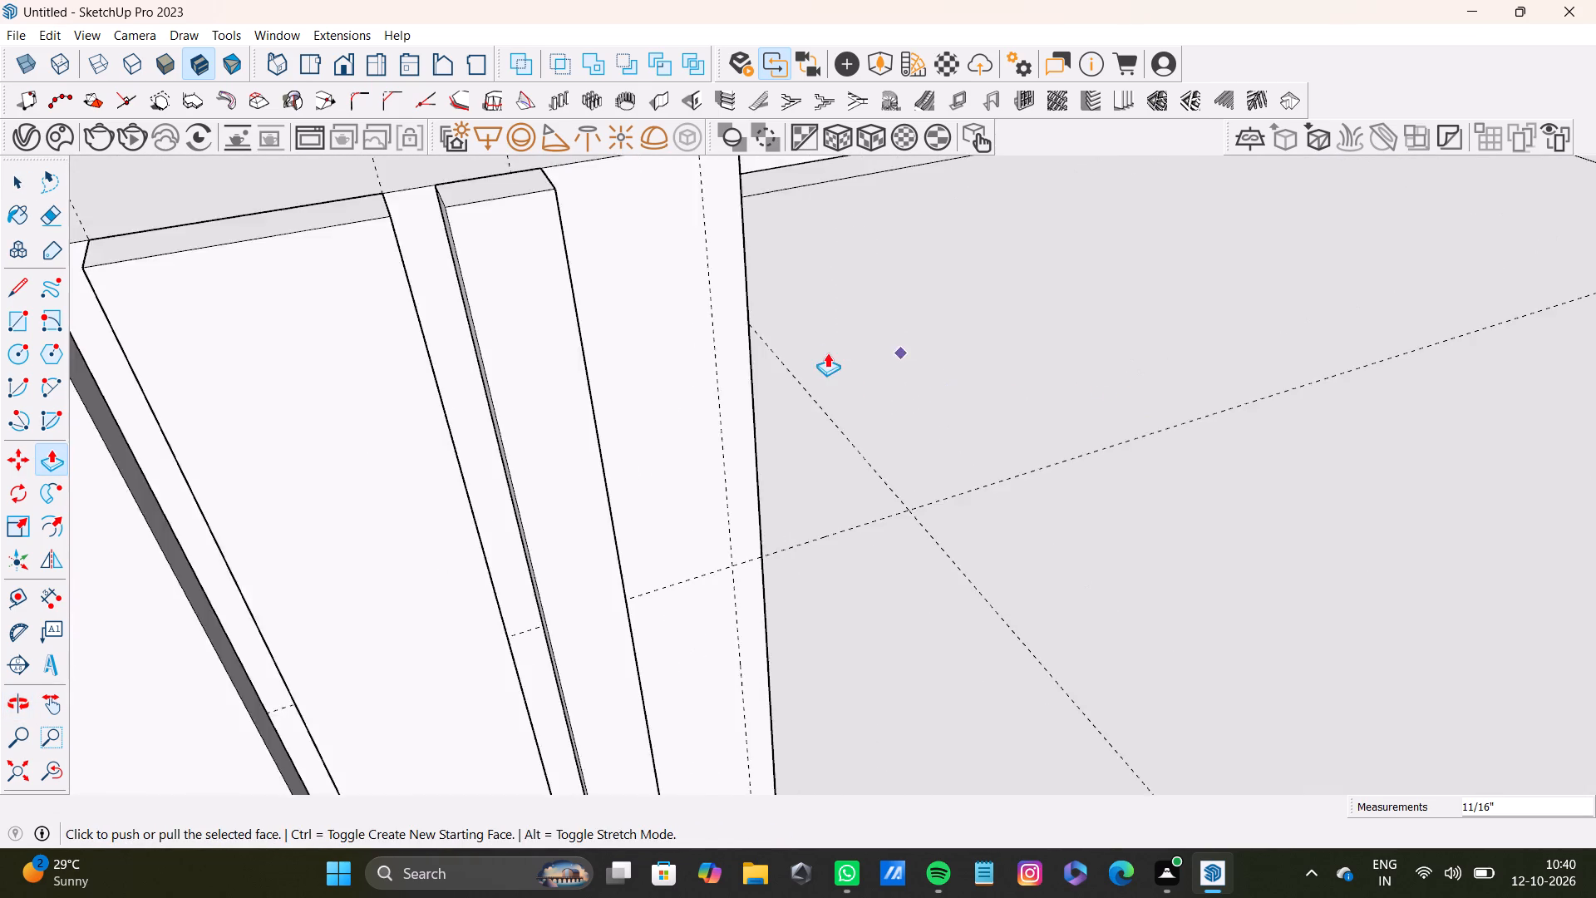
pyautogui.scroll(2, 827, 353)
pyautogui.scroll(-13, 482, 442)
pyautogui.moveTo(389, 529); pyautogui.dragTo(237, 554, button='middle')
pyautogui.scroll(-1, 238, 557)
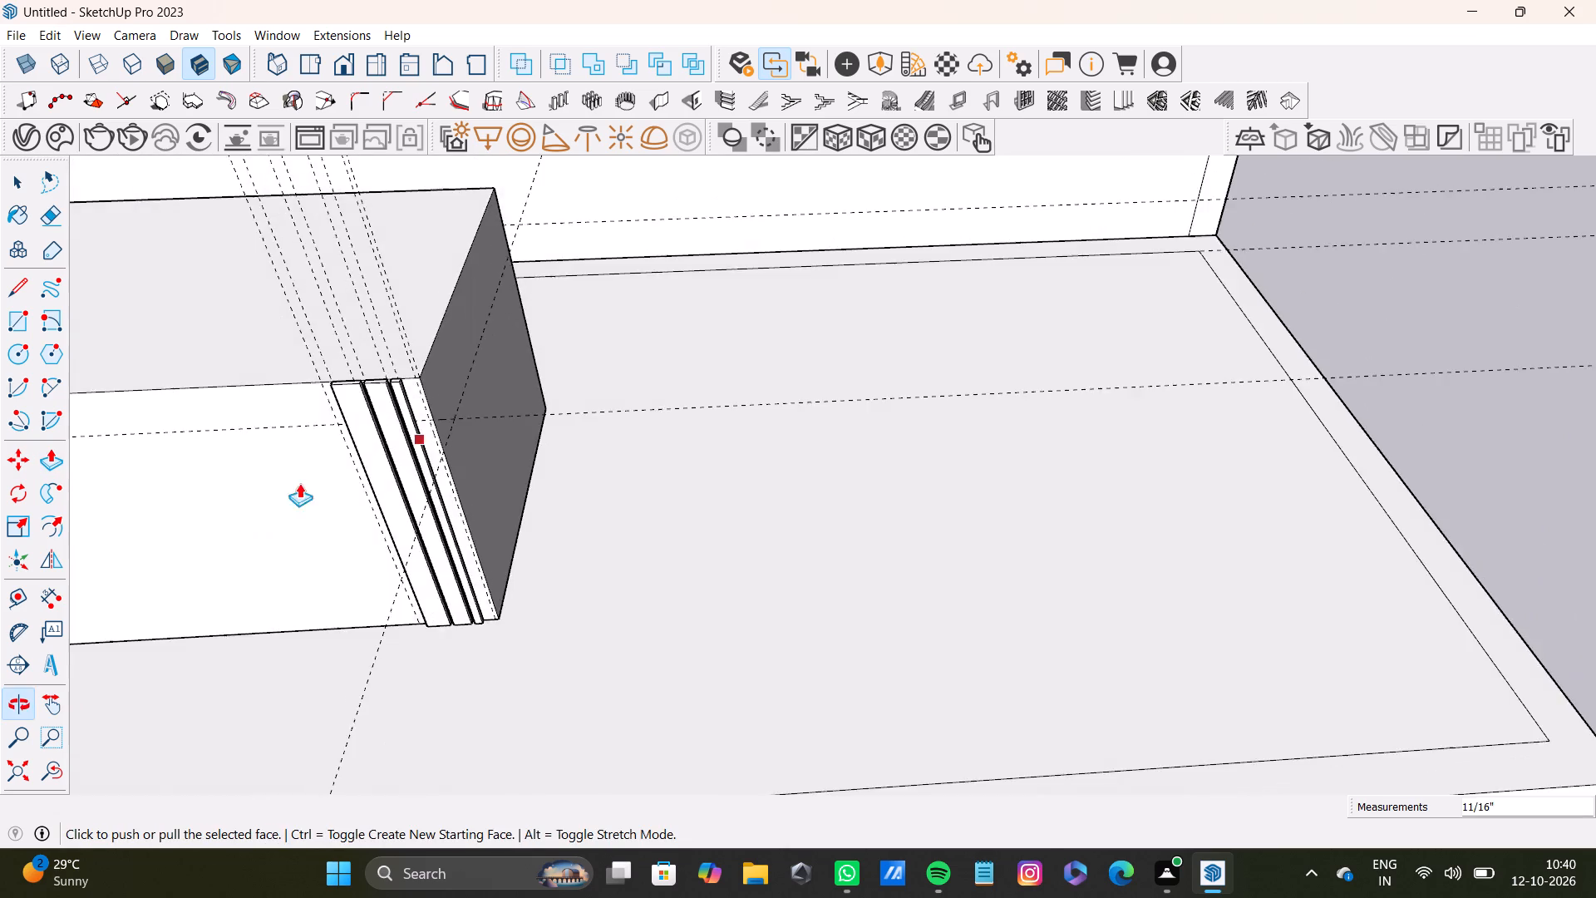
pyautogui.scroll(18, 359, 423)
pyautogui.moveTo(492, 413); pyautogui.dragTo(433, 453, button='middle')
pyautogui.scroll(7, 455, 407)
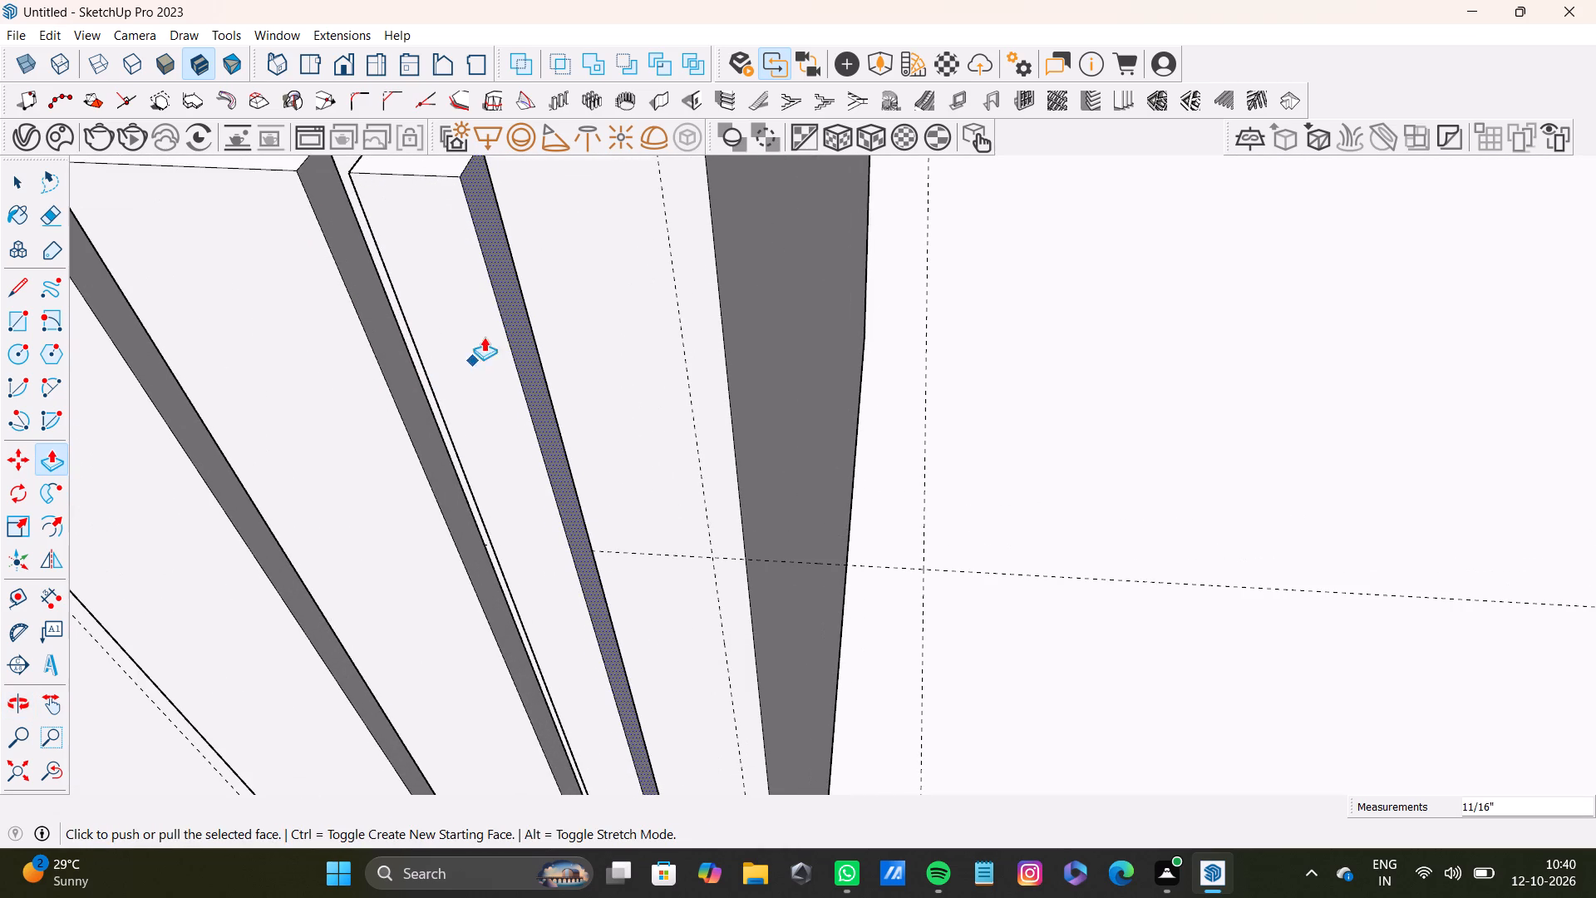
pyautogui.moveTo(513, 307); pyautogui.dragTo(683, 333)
# Narrow the right strip by pushing its side face nearest the middle strip inward about 1/2".
pyautogui.scroll(-7, 636, 365)
pyautogui.moveTo(606, 412); pyautogui.dragTo(611, 410, button='middle')
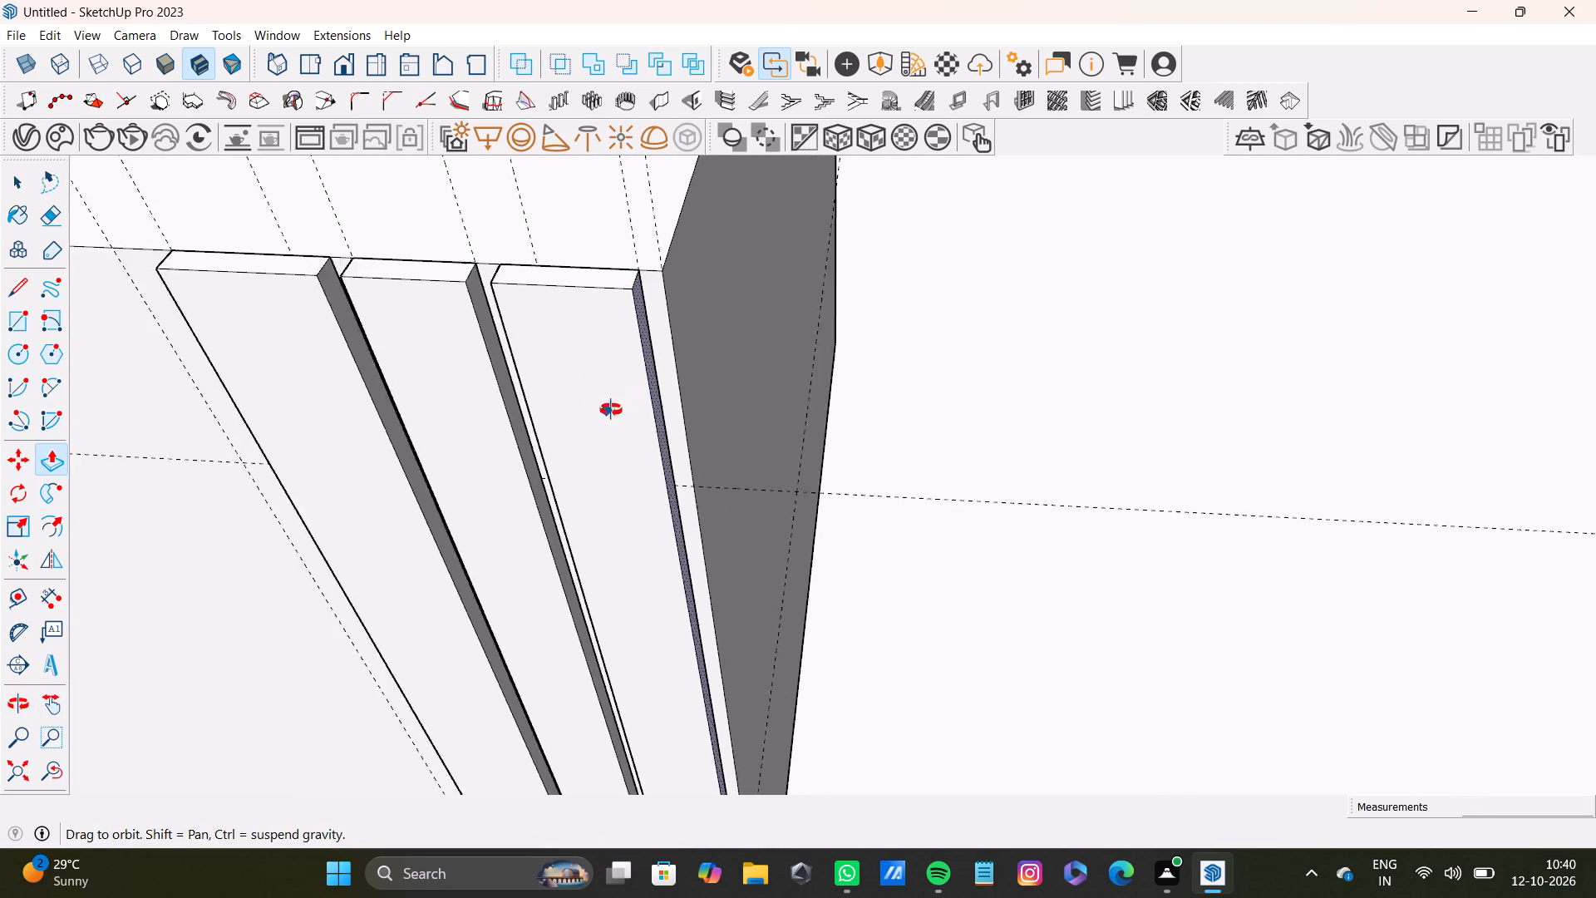
pyautogui.moveTo(611, 410); pyautogui.dragTo(785, 378, button='middle')
pyautogui.scroll(4, 350, 496)
pyautogui.scroll(-4, 463, 446)
pyautogui.moveTo(471, 454); pyautogui.dragTo(619, 349, button='middle')
pyautogui.scroll(2, 378, 524)
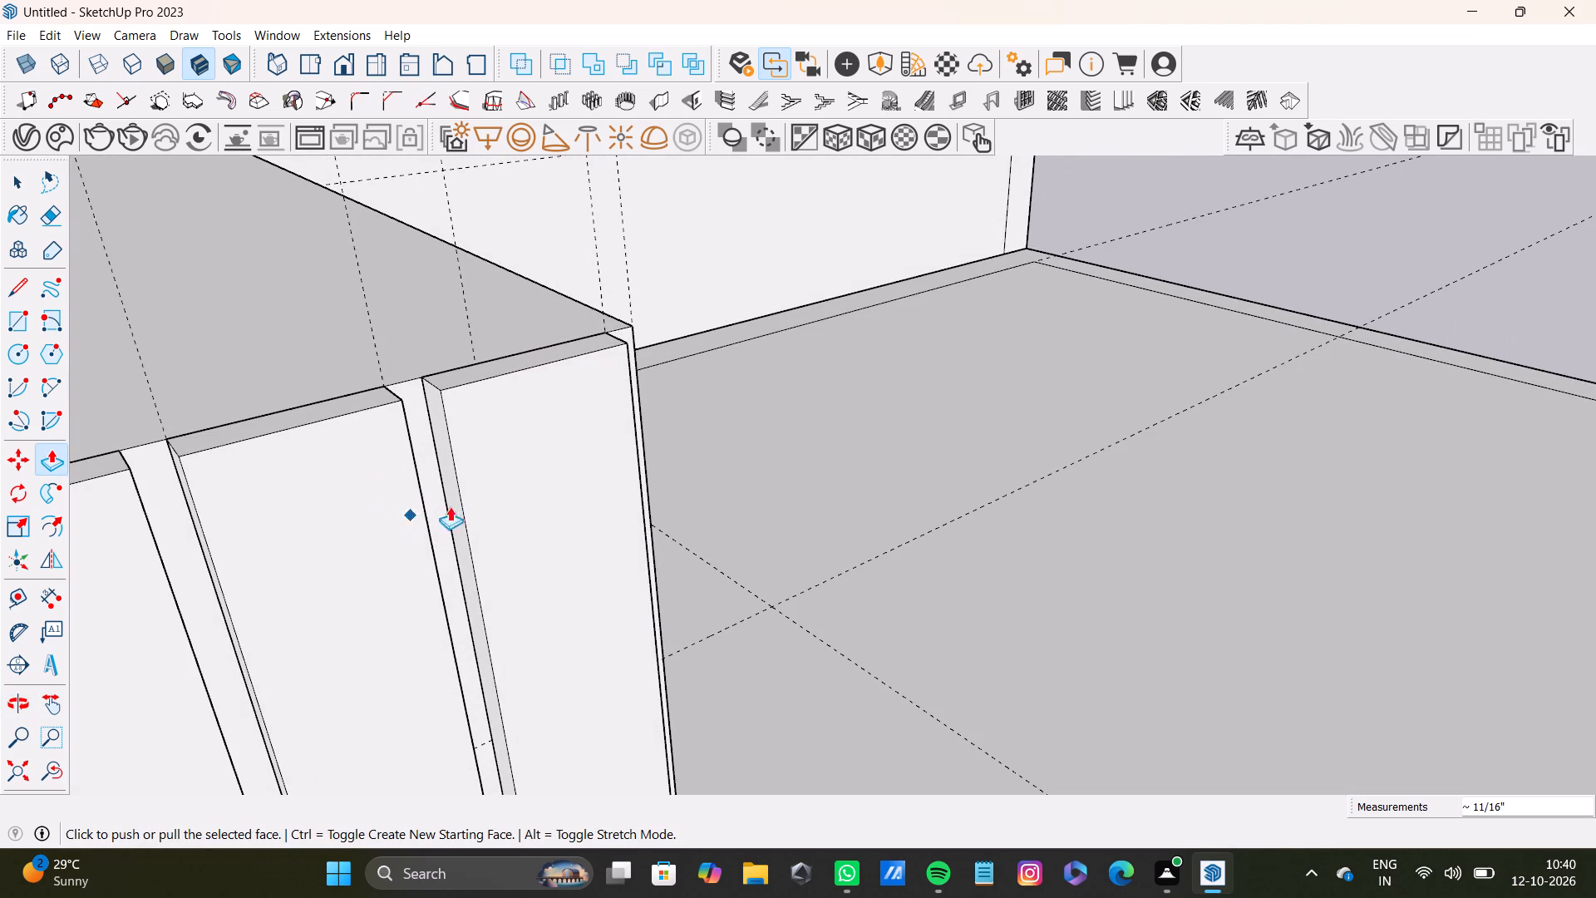
pyautogui.press('space')
pyautogui.click(465, 565)
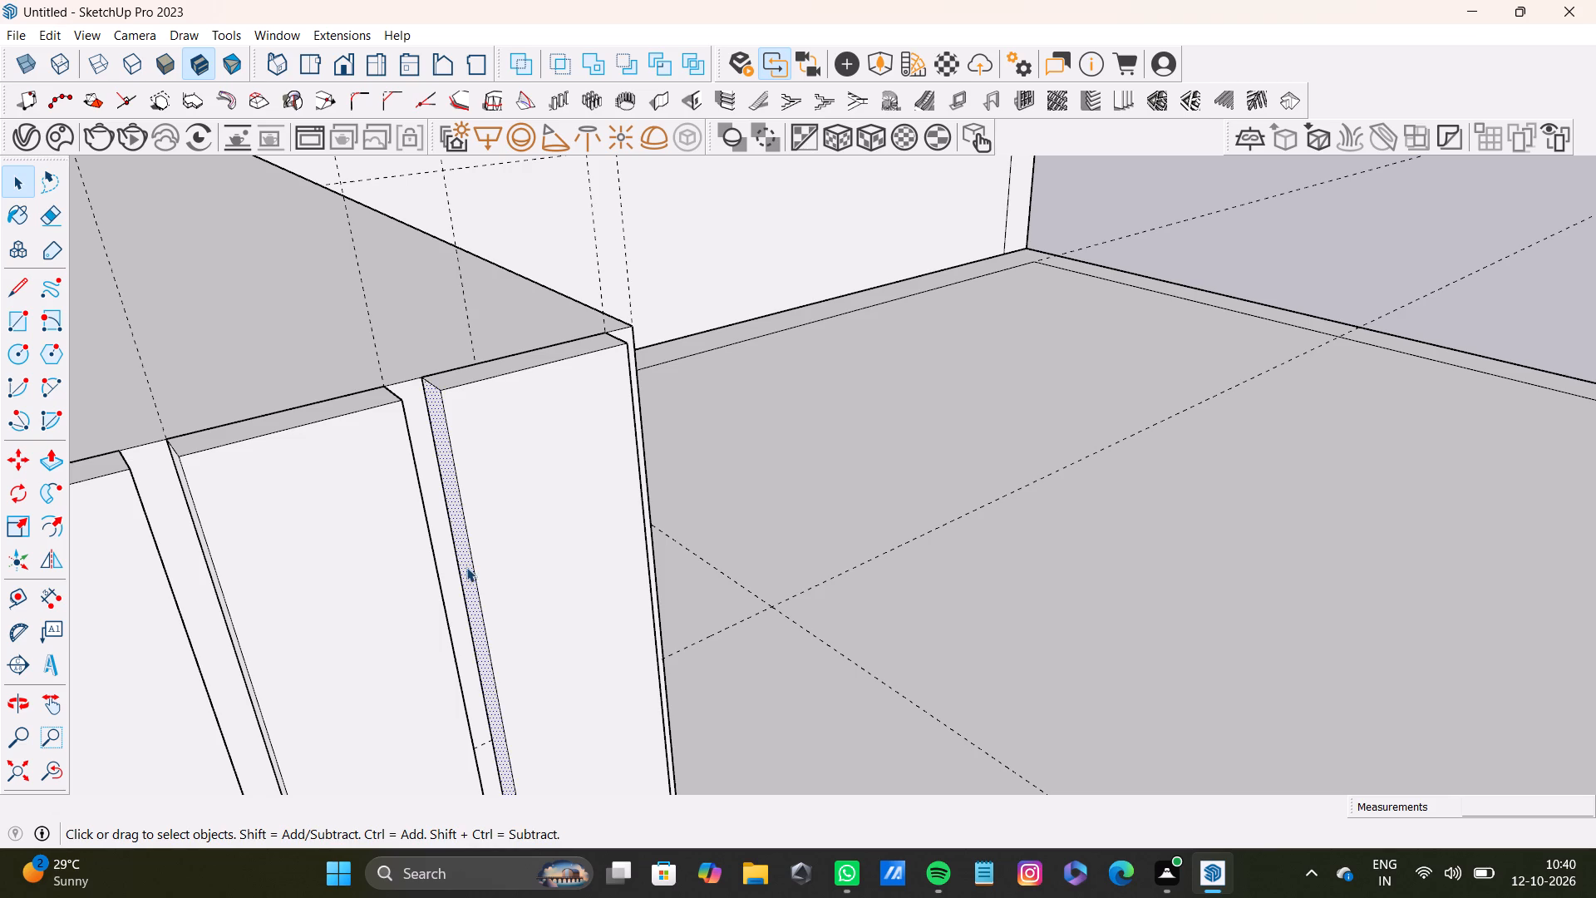
pyautogui.press('p')
pyautogui.moveTo(466, 580); pyautogui.dragTo(560, 566)
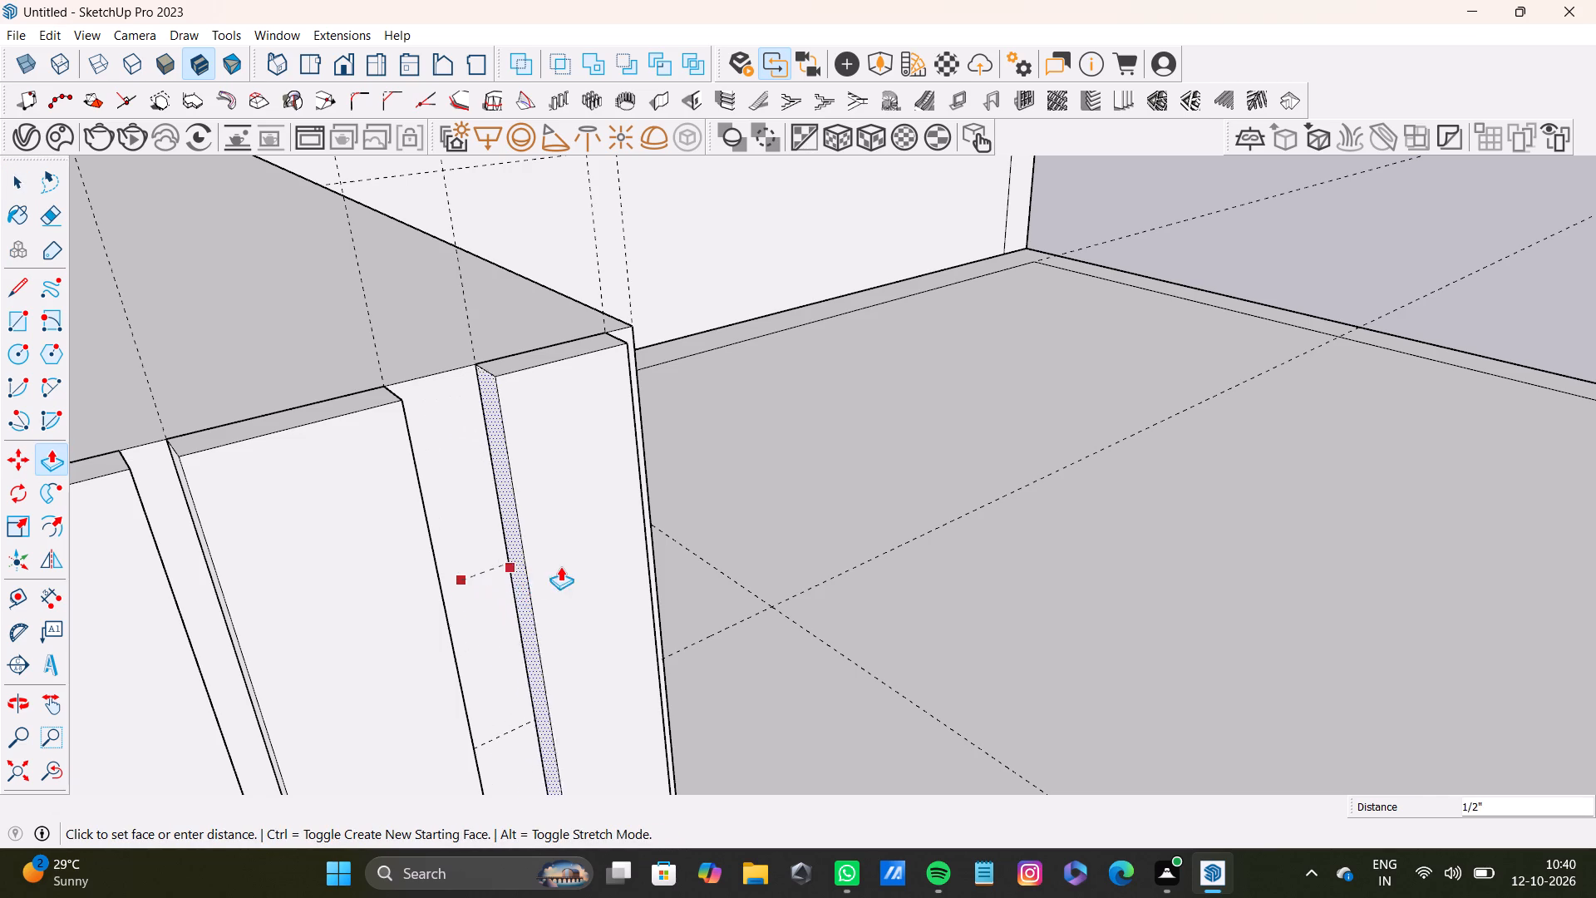
pyautogui.moveTo(560, 566); pyautogui.dragTo(567, 565)
pyautogui.scroll(-9, 553, 605)
pyautogui.keyDown('shift'); pyautogui.moveTo(551, 631); pyautogui.dragTo(707, 539, button='middle'); pyautogui.keyUp('shift')
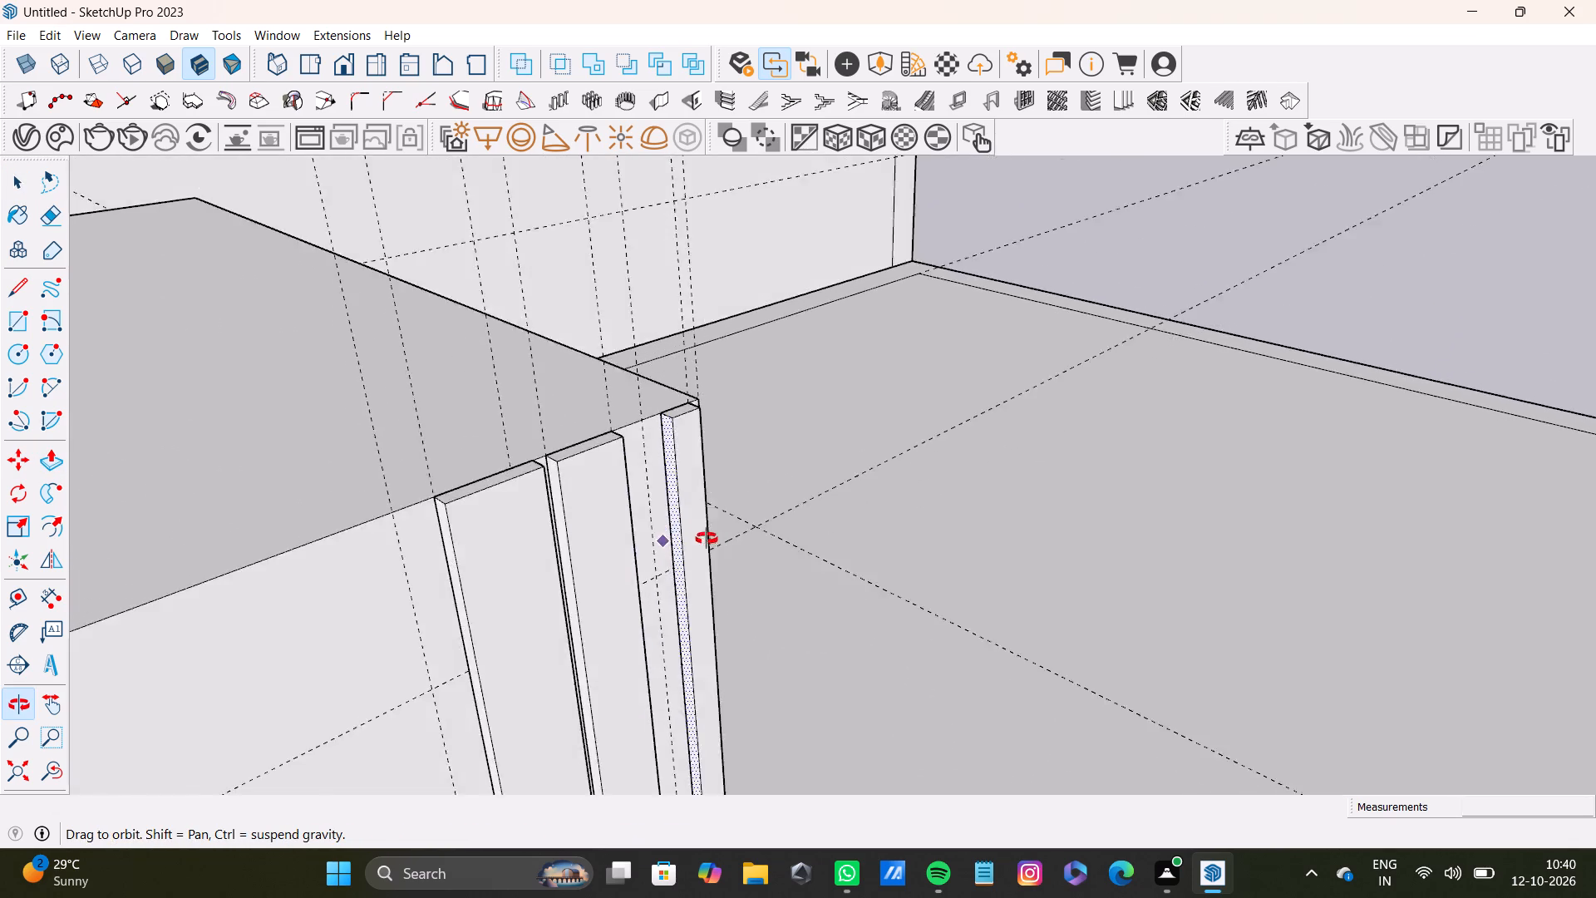
# Widen the middle strip by pulling its side face that faces the right strip outward about 9/16".
pyautogui.keyDown('shift'); pyautogui.moveTo(707, 539); pyautogui.dragTo(263, 662, button='middle'); pyautogui.keyUp('shift')
pyautogui.scroll(7, 607, 511)
pyautogui.moveTo(943, 483); pyautogui.dragTo(870, 470, button='middle')
pyautogui.press('space')
pyautogui.scroll(4, 838, 446)
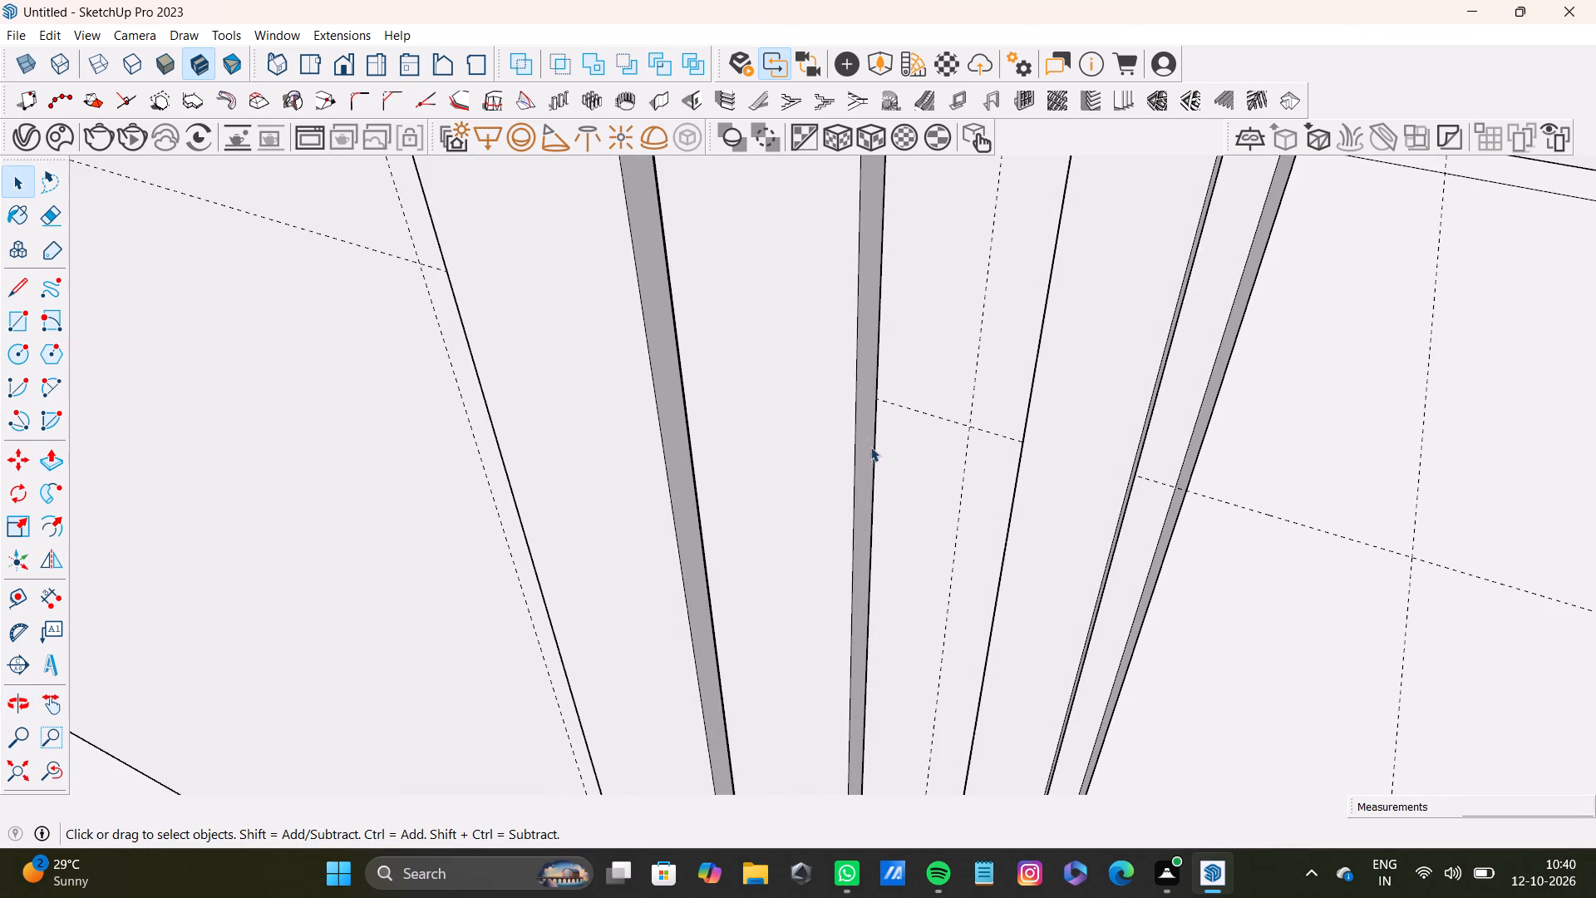
pyautogui.click(869, 454)
pyautogui.press('p')
pyautogui.moveTo(866, 457); pyautogui.dragTo(978, 483)
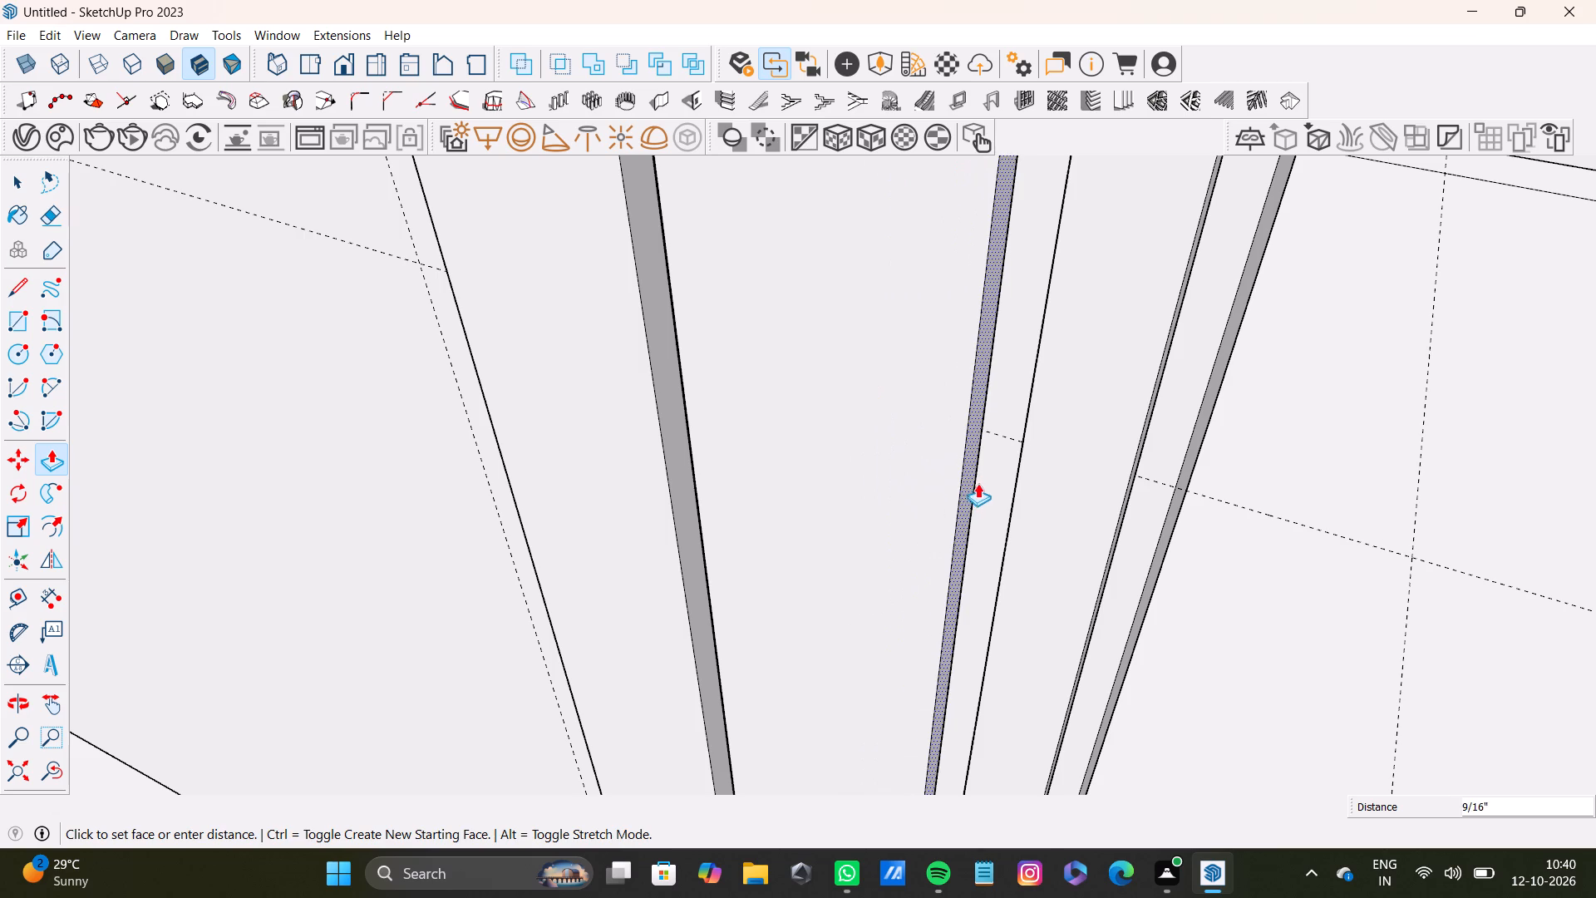
pyautogui.moveTo(978, 483); pyautogui.dragTo(992, 491)
# Narrow the middle strip by pushing its side face nearest the left strip inward about 1 1/4".
pyautogui.scroll(-9, 969, 503)
pyautogui.moveTo(959, 521); pyautogui.dragTo(1288, 521, button='middle')
pyautogui.scroll(2, 784, 397)
pyautogui.scroll(-6, 786, 393)
pyautogui.moveTo(779, 403); pyautogui.dragTo(850, 369, button='middle')
pyautogui.scroll(11, 716, 346)
pyautogui.press('space')
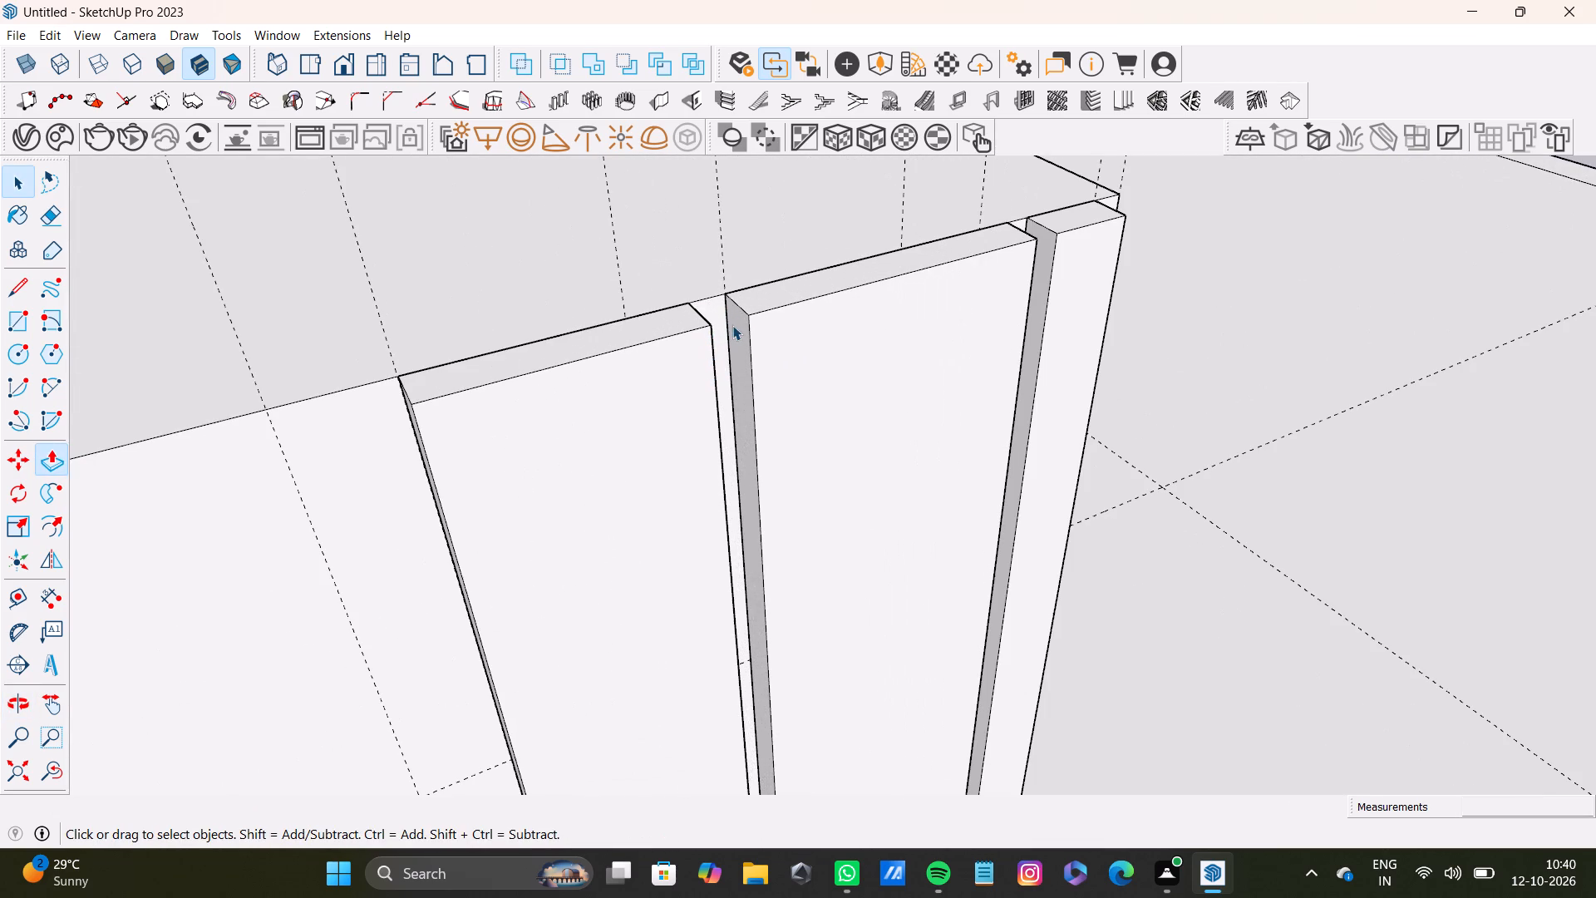
pyautogui.click(734, 325)
pyautogui.press('p')
pyautogui.moveTo(736, 325); pyautogui.dragTo(913, 289)
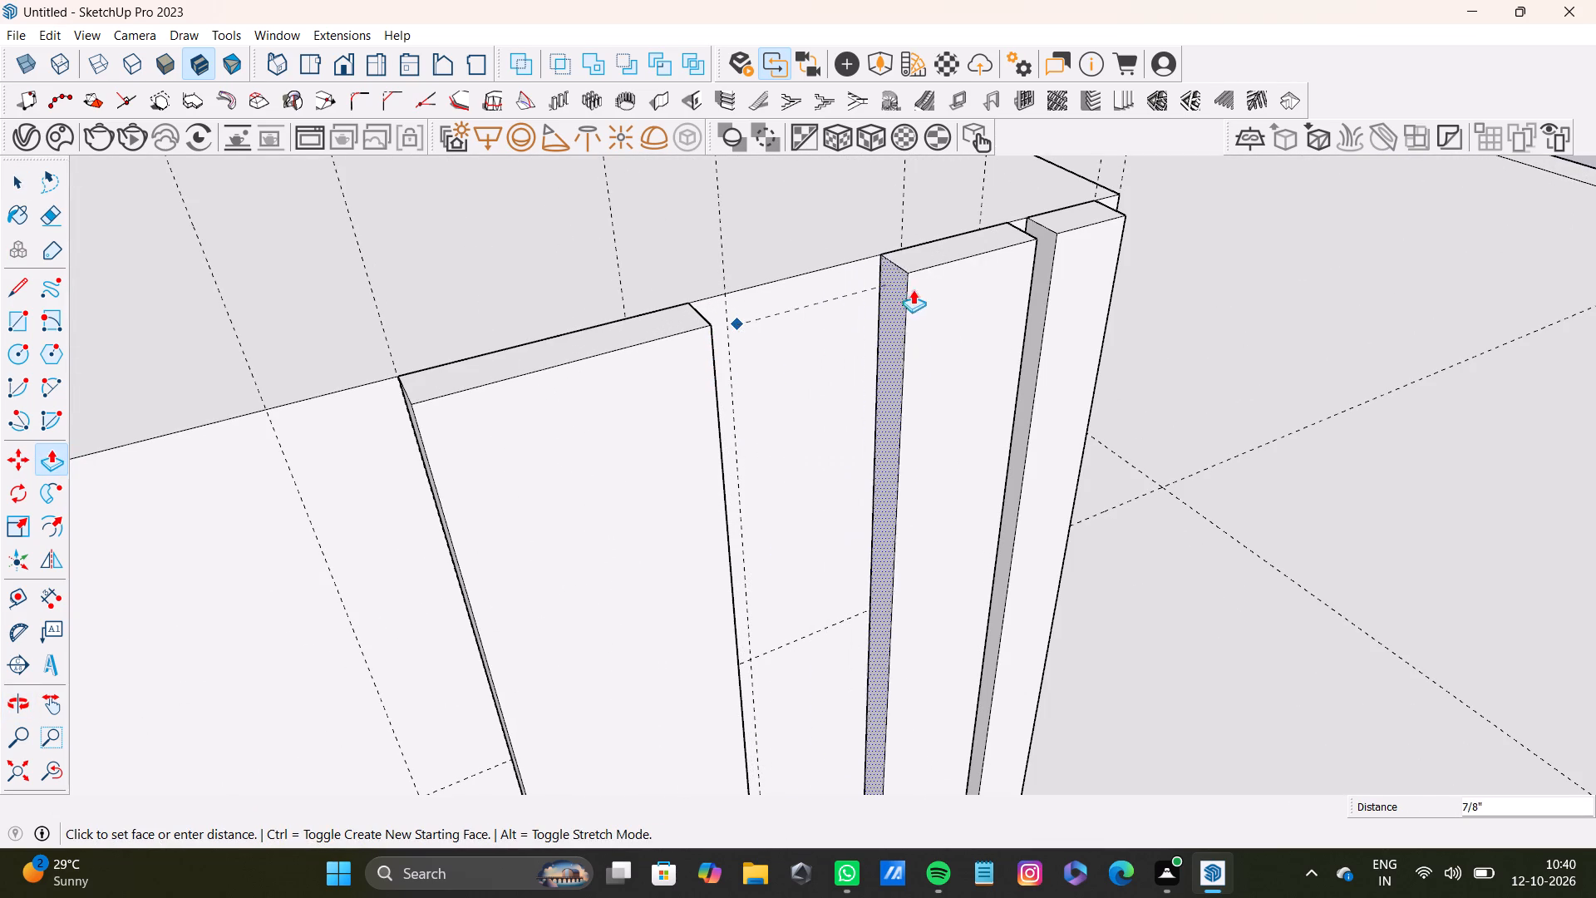
pyautogui.moveTo(913, 289); pyautogui.dragTo(952, 284)
# Pull the middle strip's side face nearest the left strip back out about 1/16".
pyautogui.scroll(-9, 920, 349)
pyautogui.moveTo(945, 383); pyautogui.dragTo(850, 280, button='middle')
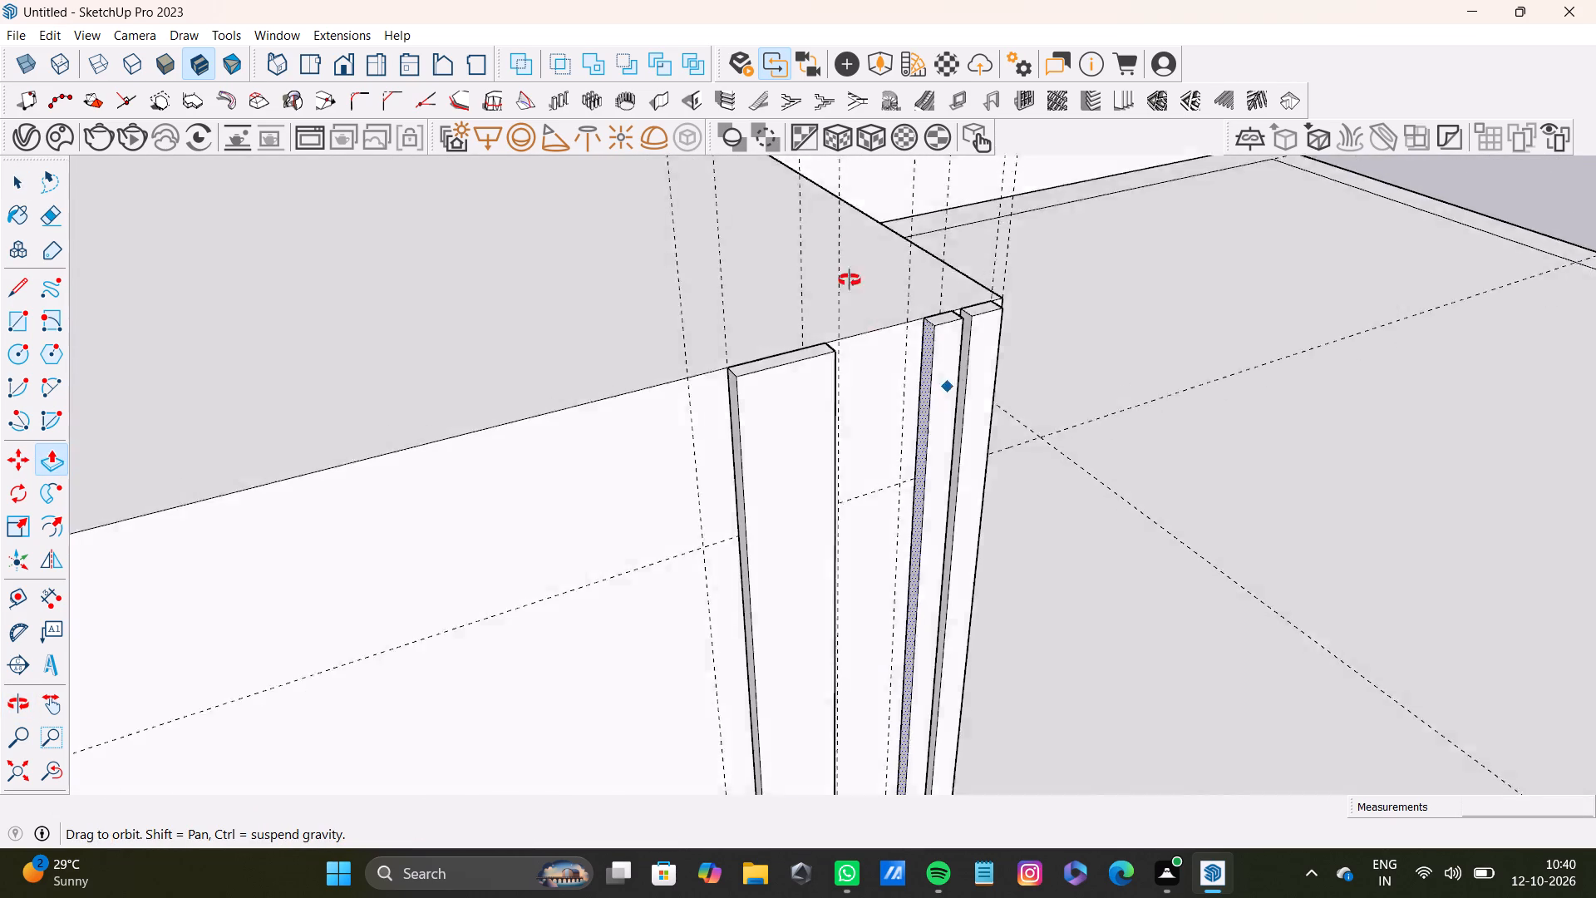
pyautogui.moveTo(850, 280); pyautogui.dragTo(1007, 364, button='middle')
pyautogui.scroll(6, 852, 284)
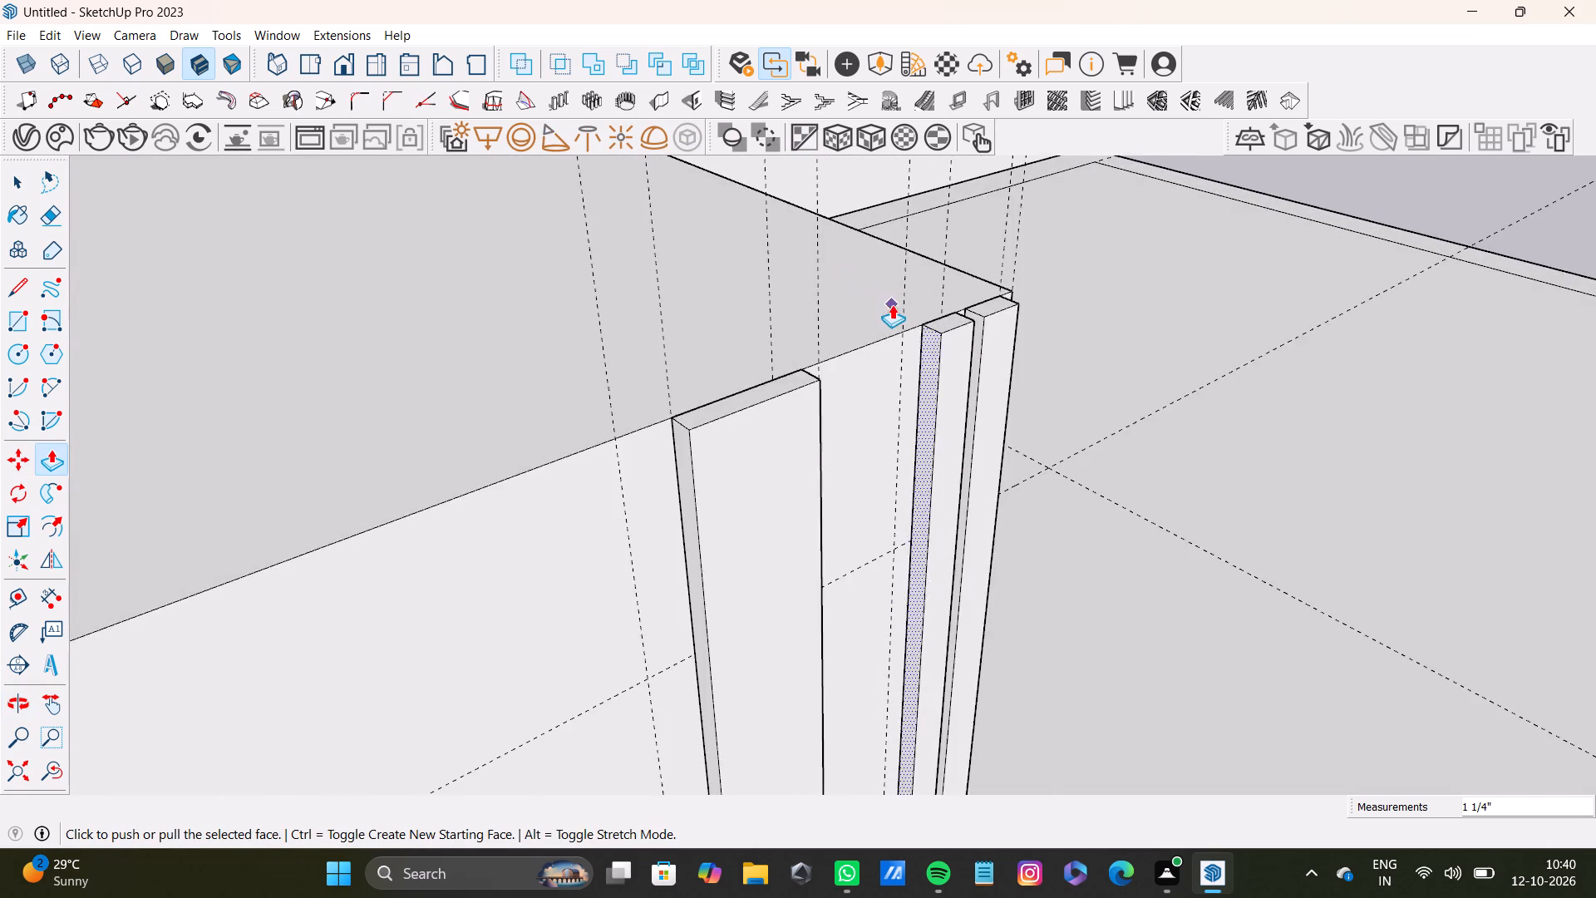
pyautogui.scroll(4, 892, 304)
pyautogui.moveTo(973, 377); pyautogui.dragTo(965, 377)
# Widen the left strip by pulling its side face nearest the middle strip outward about 1".
pyautogui.scroll(-11, 966, 401)
pyautogui.moveTo(1040, 392); pyautogui.dragTo(791, 495, button='middle')
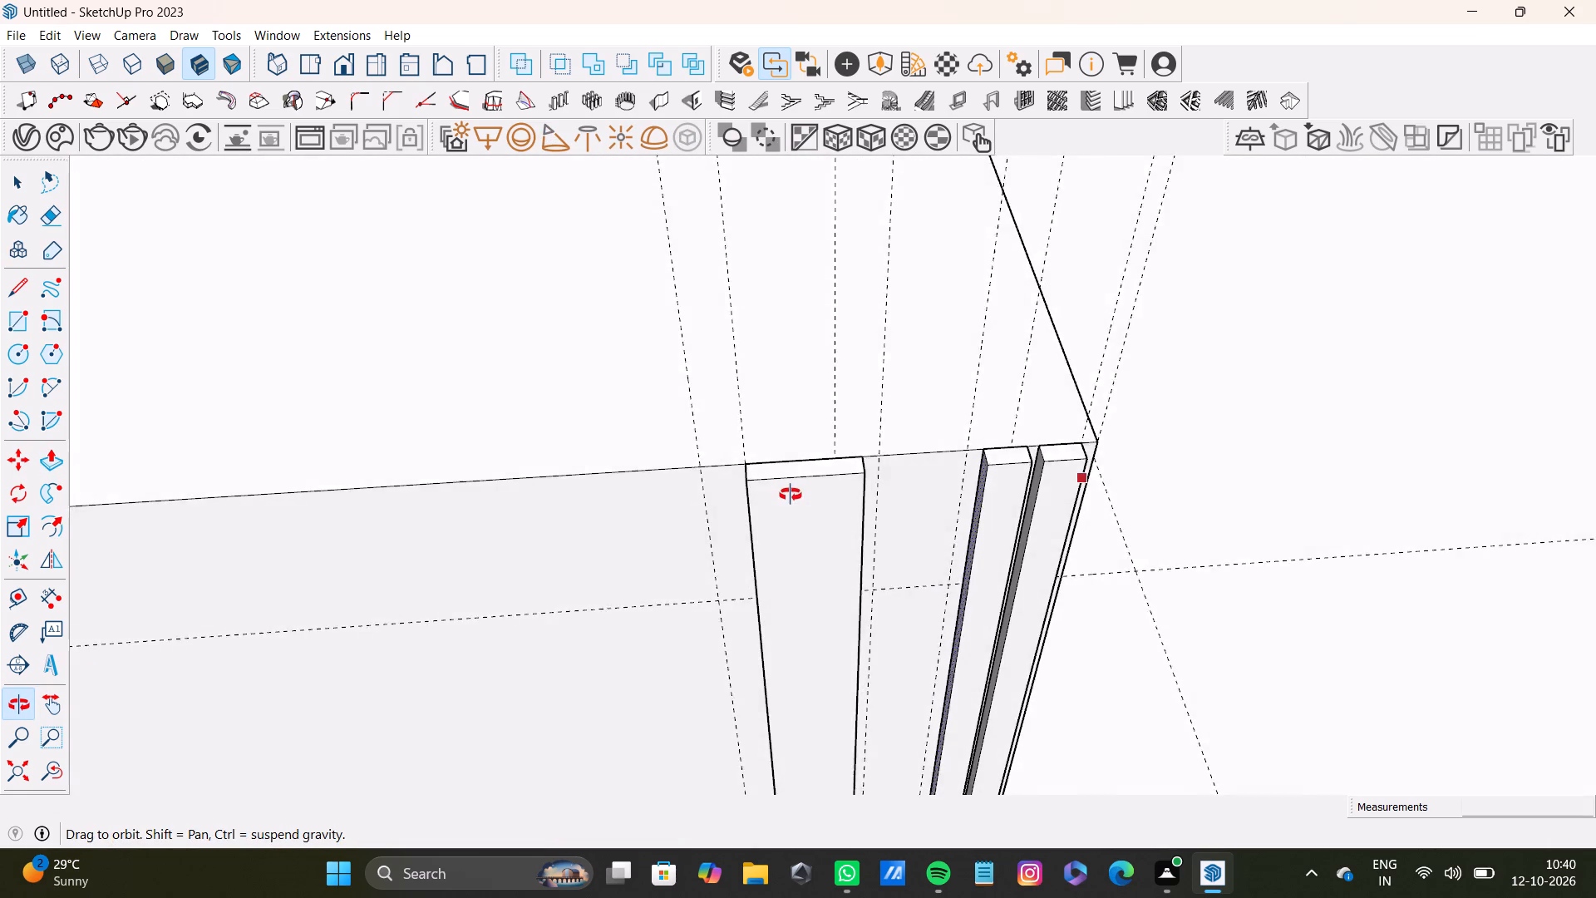
pyautogui.moveTo(791, 495); pyautogui.dragTo(934, 464, button='middle')
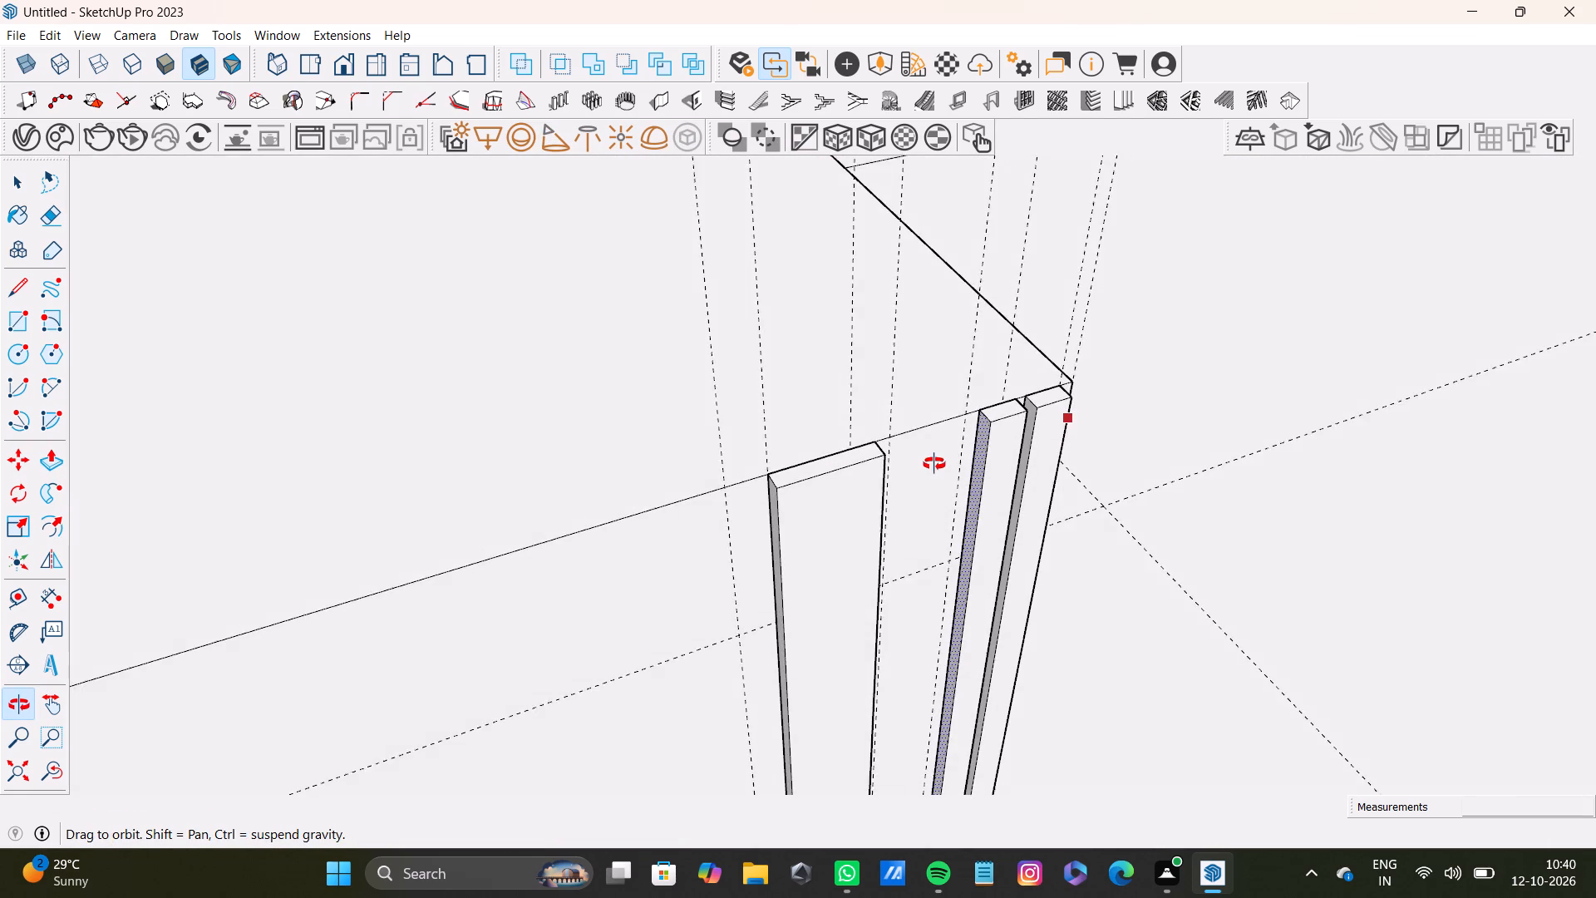
pyautogui.moveTo(934, 464); pyautogui.dragTo(1010, 486, button='middle')
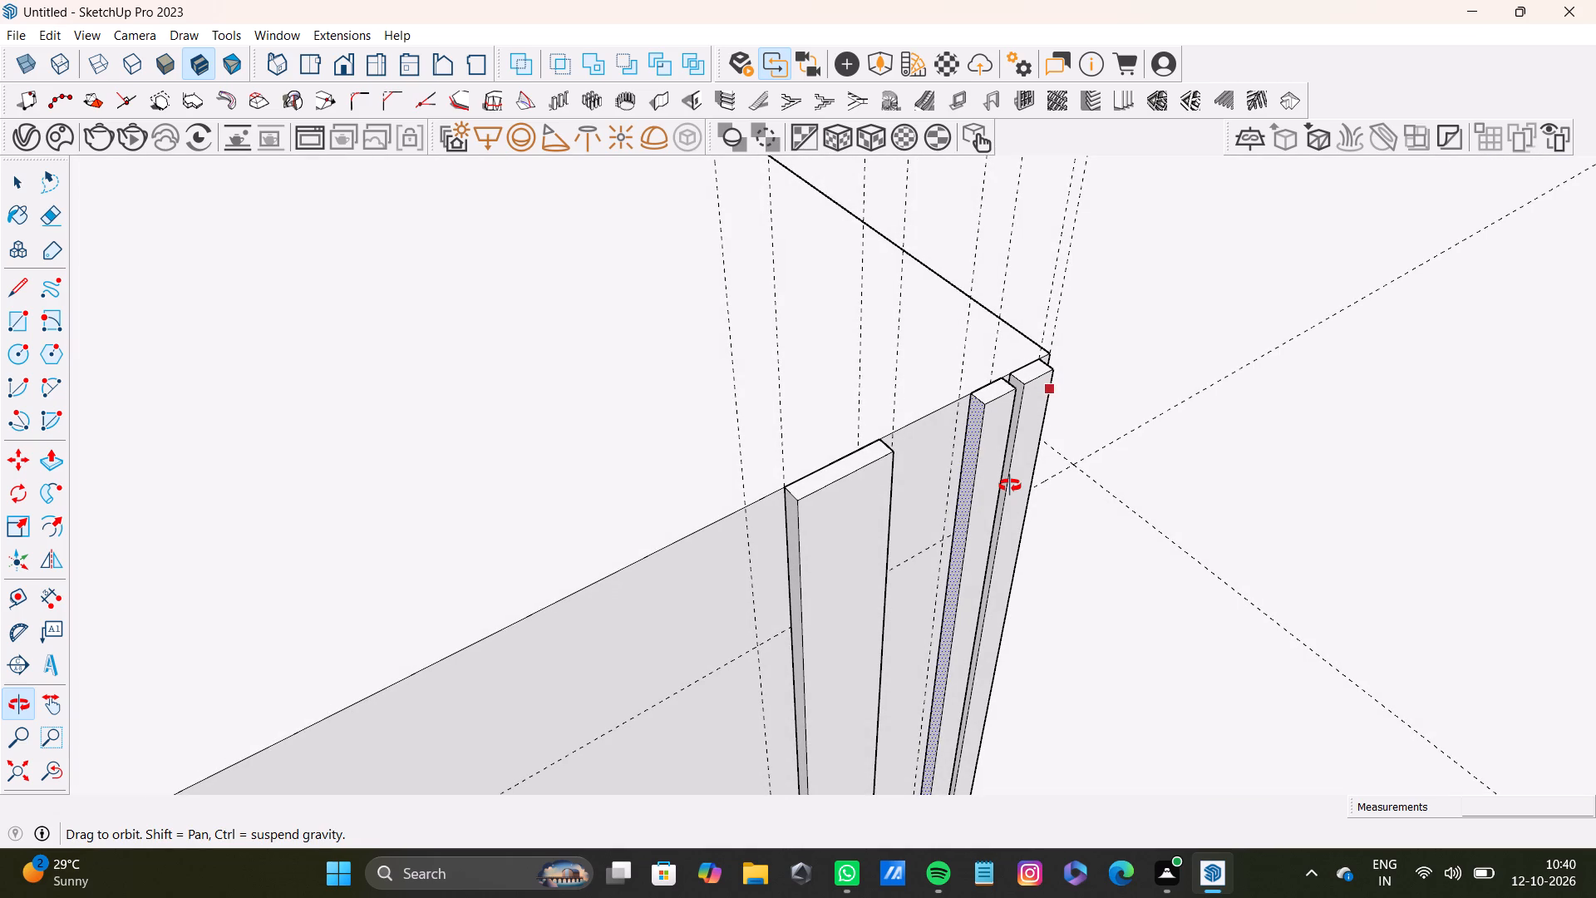
pyautogui.moveTo(1010, 486); pyautogui.dragTo(1017, 484, button='middle')
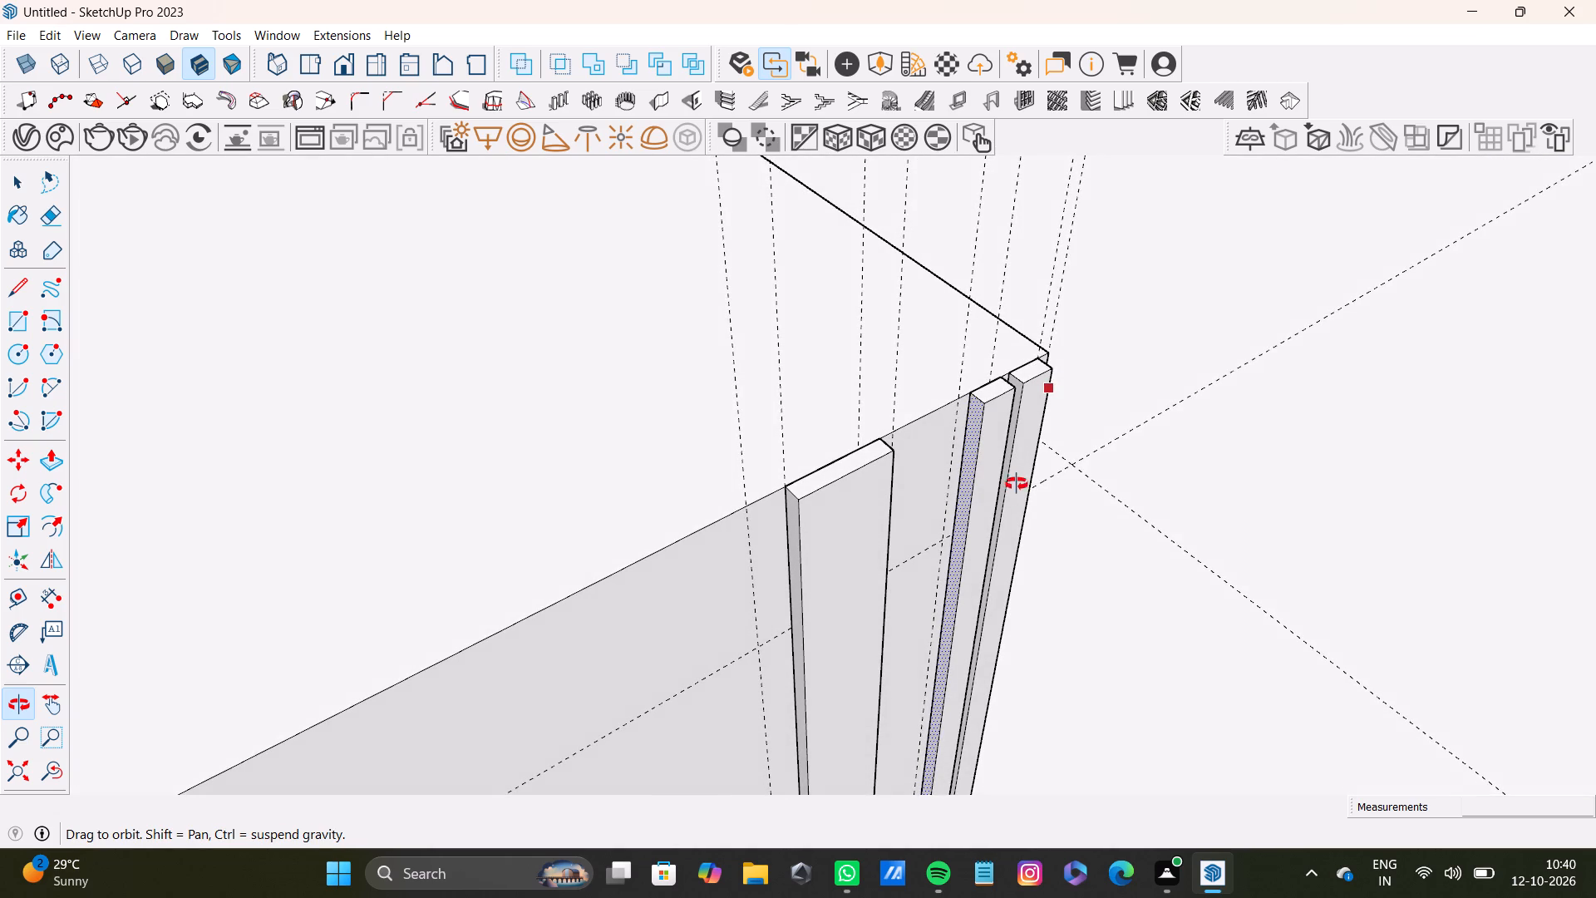
pyautogui.moveTo(1017, 484); pyautogui.dragTo(1062, 487, button='middle')
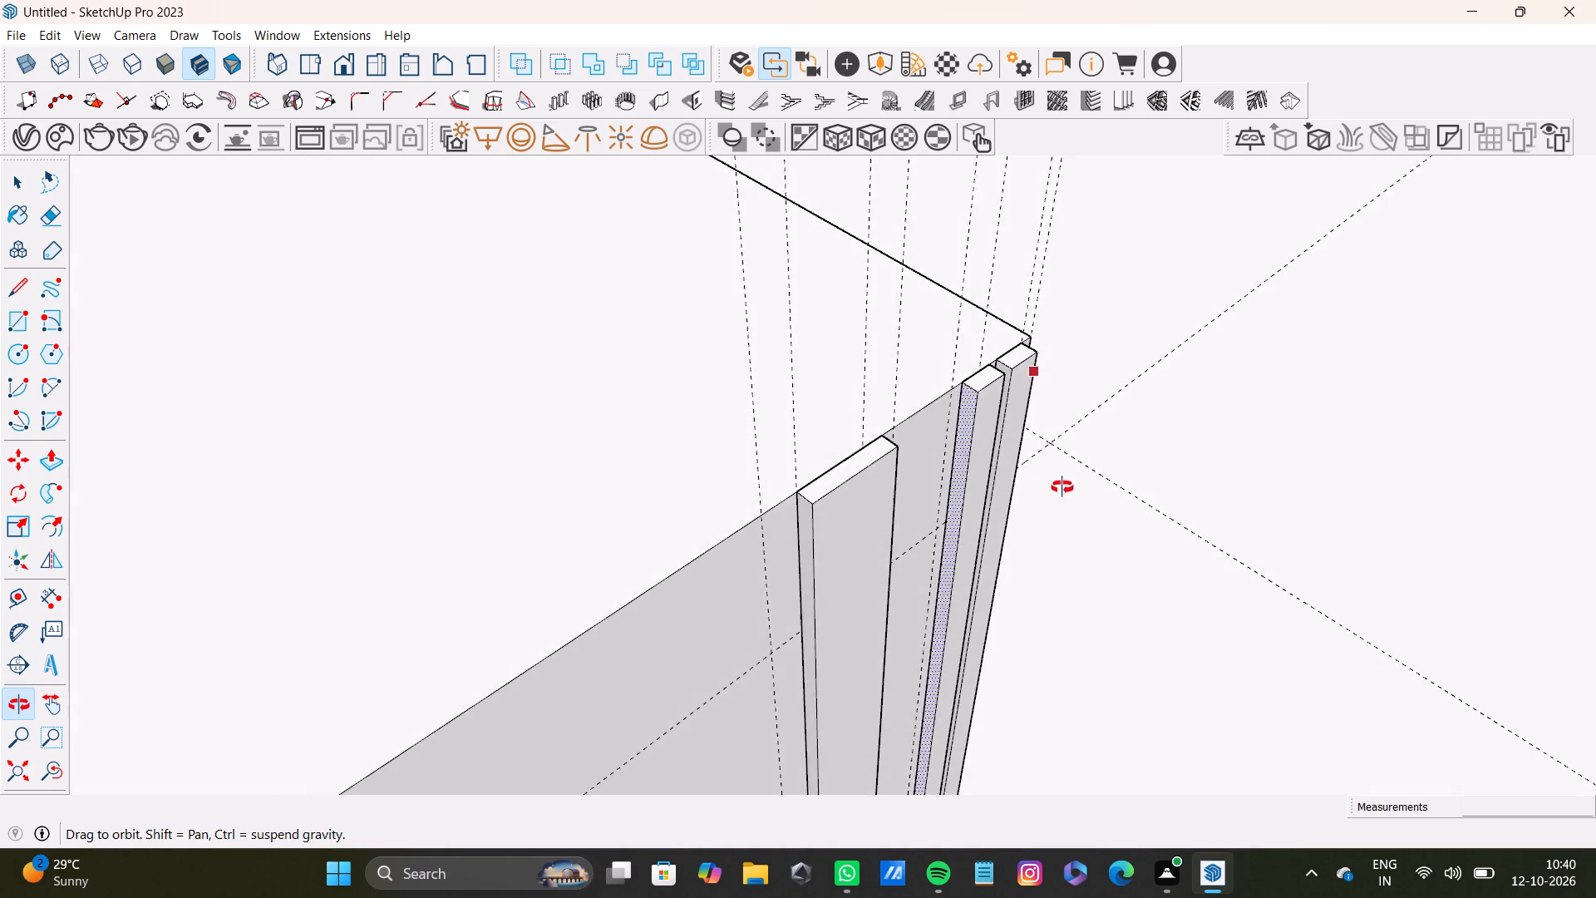
pyautogui.moveTo(1062, 487); pyautogui.dragTo(958, 485, button='middle')
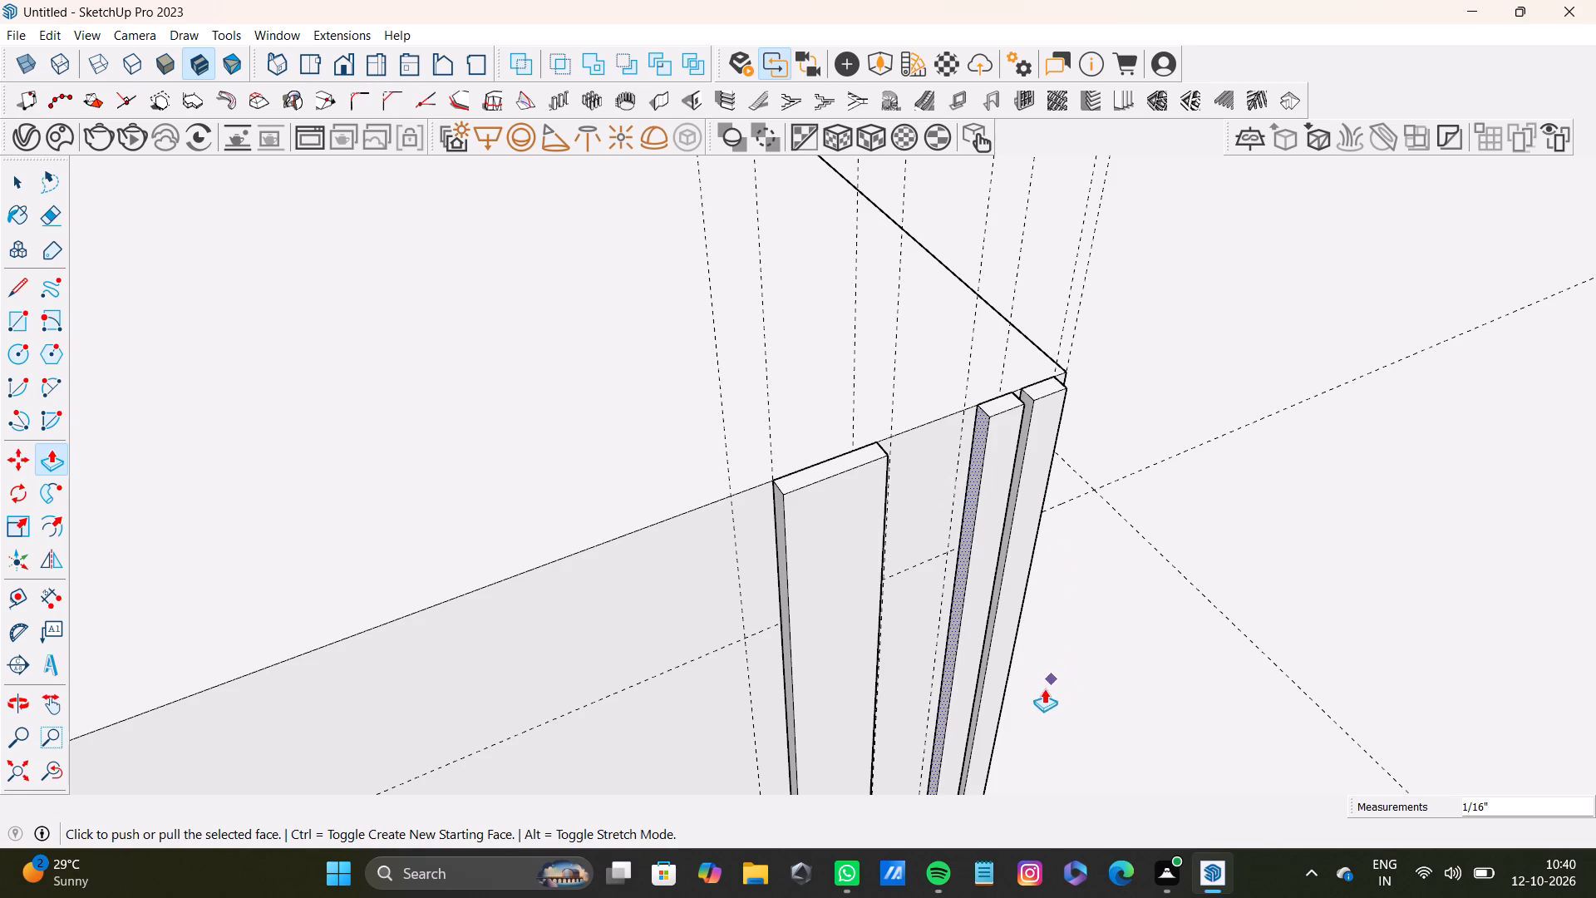
pyautogui.scroll(-4, 793, 574)
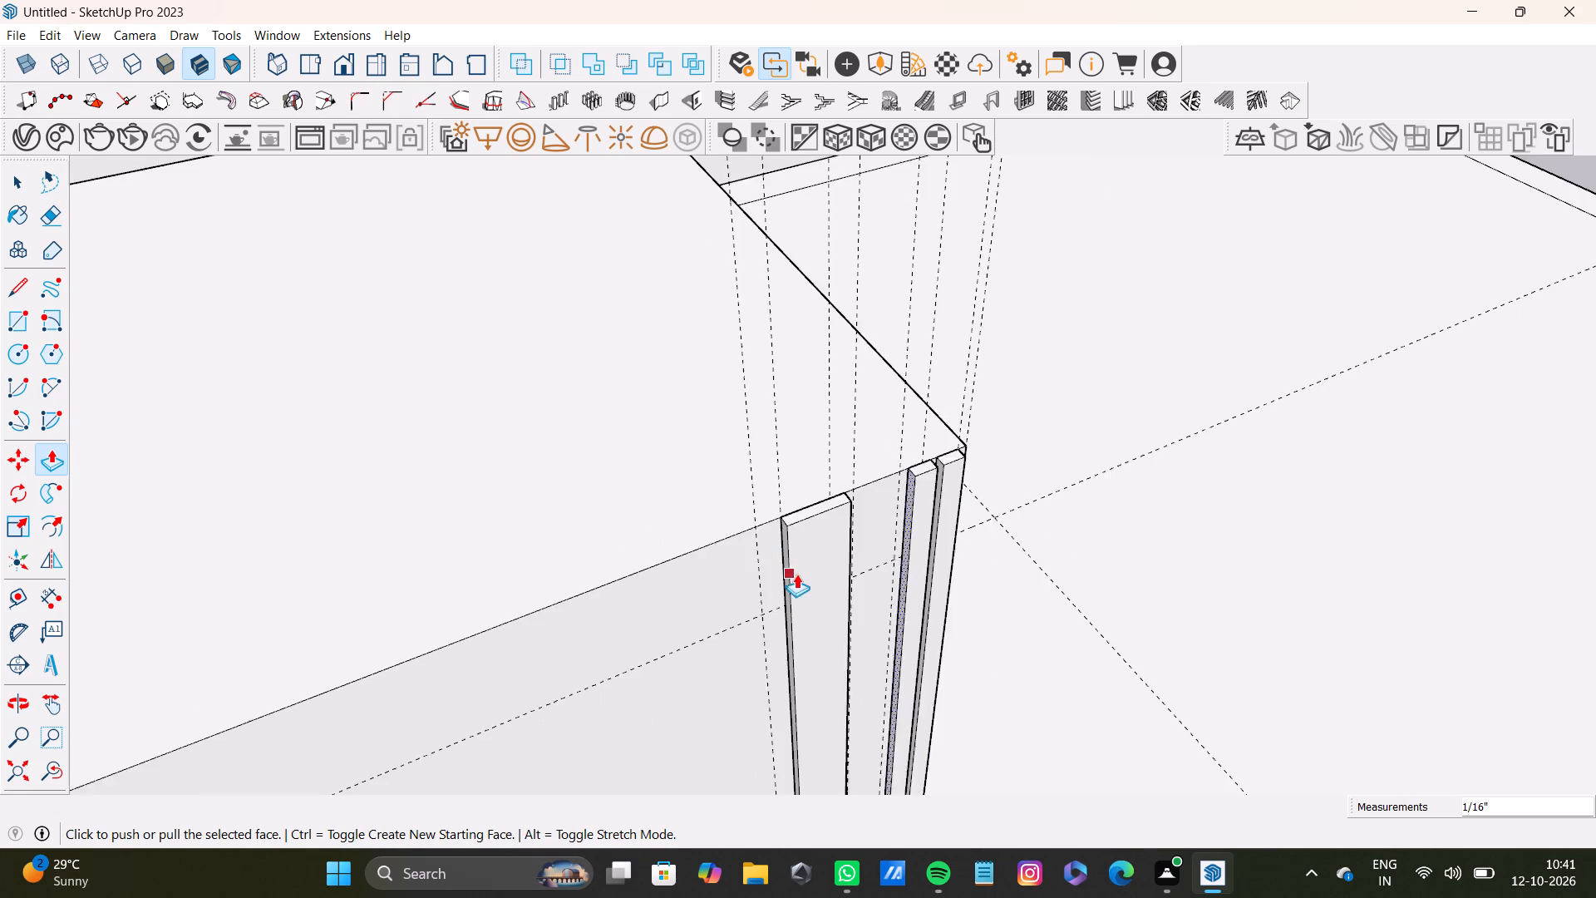
pyautogui.scroll(-4, 796, 574)
pyautogui.keyDown('shift'); pyautogui.moveTo(804, 579); pyautogui.dragTo(983, 486, button='middle'); pyautogui.keyUp('shift')
pyautogui.scroll(8, 881, 491)
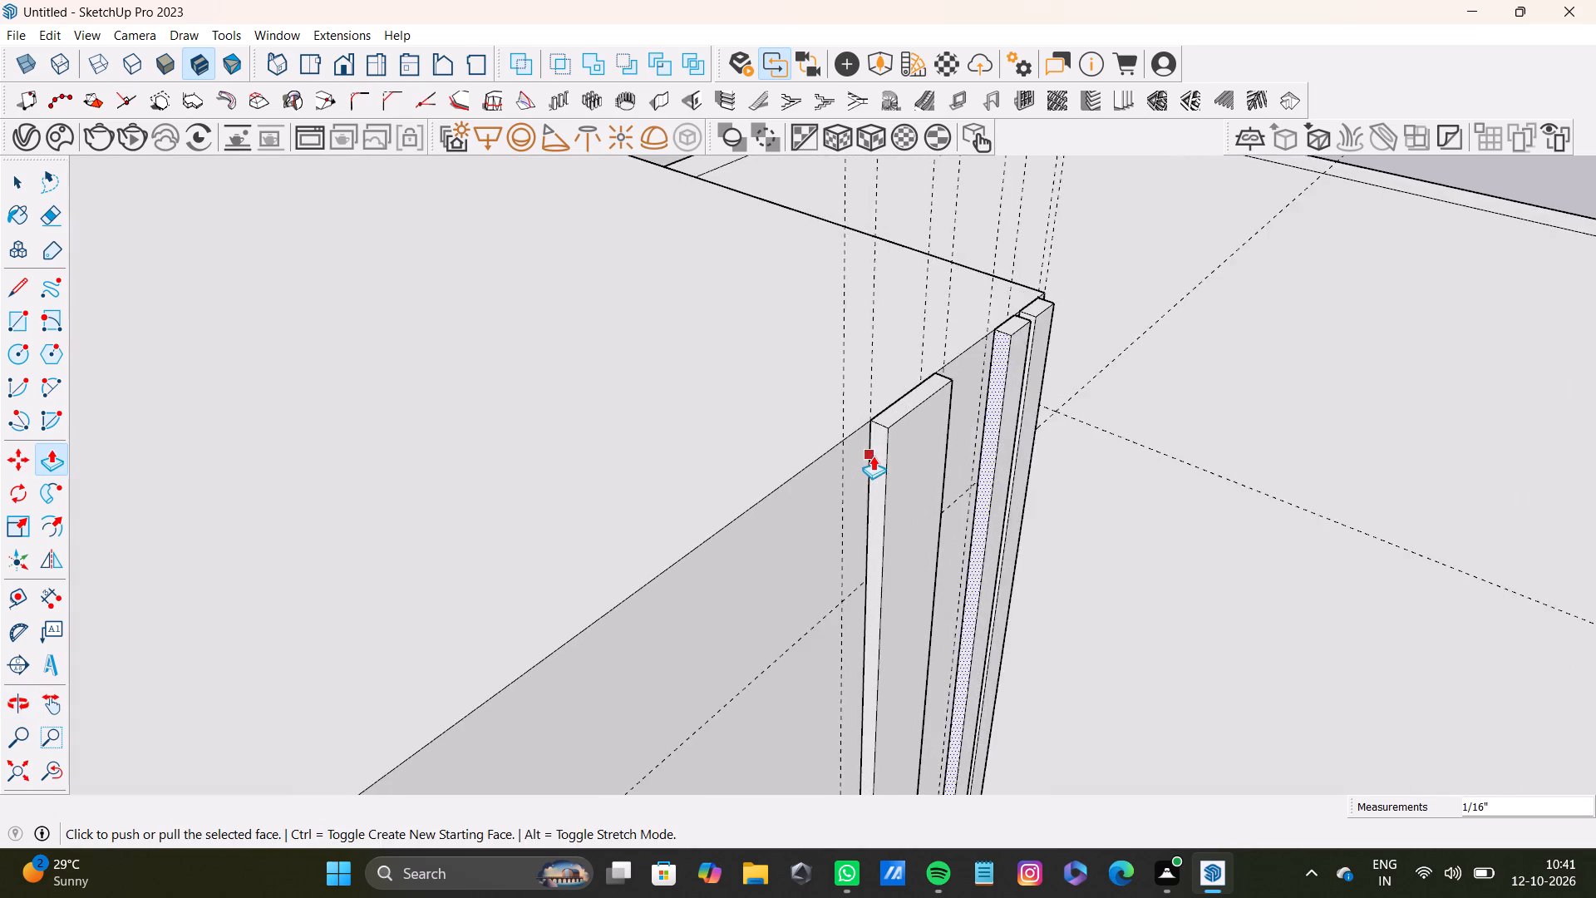
pyautogui.scroll(2, 873, 456)
pyautogui.moveTo(1105, 466); pyautogui.dragTo(406, 554, button='middle')
pyautogui.scroll(2, 730, 551)
pyautogui.press('space')
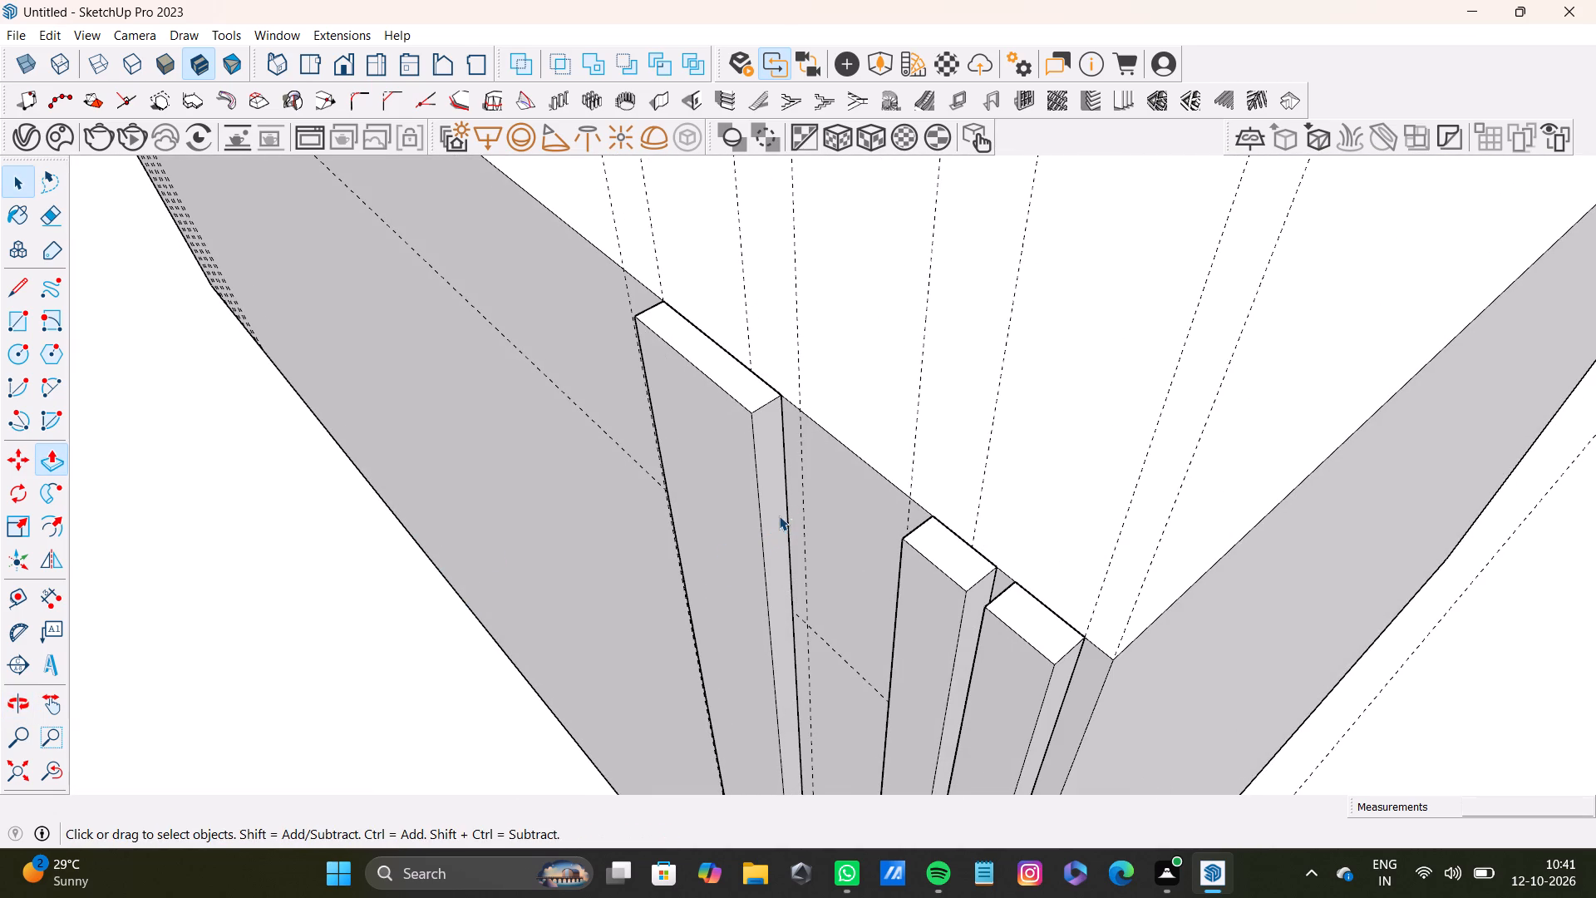
pyautogui.click(779, 516)
pyautogui.press('p')
pyautogui.moveTo(767, 518); pyautogui.dragTo(886, 550)
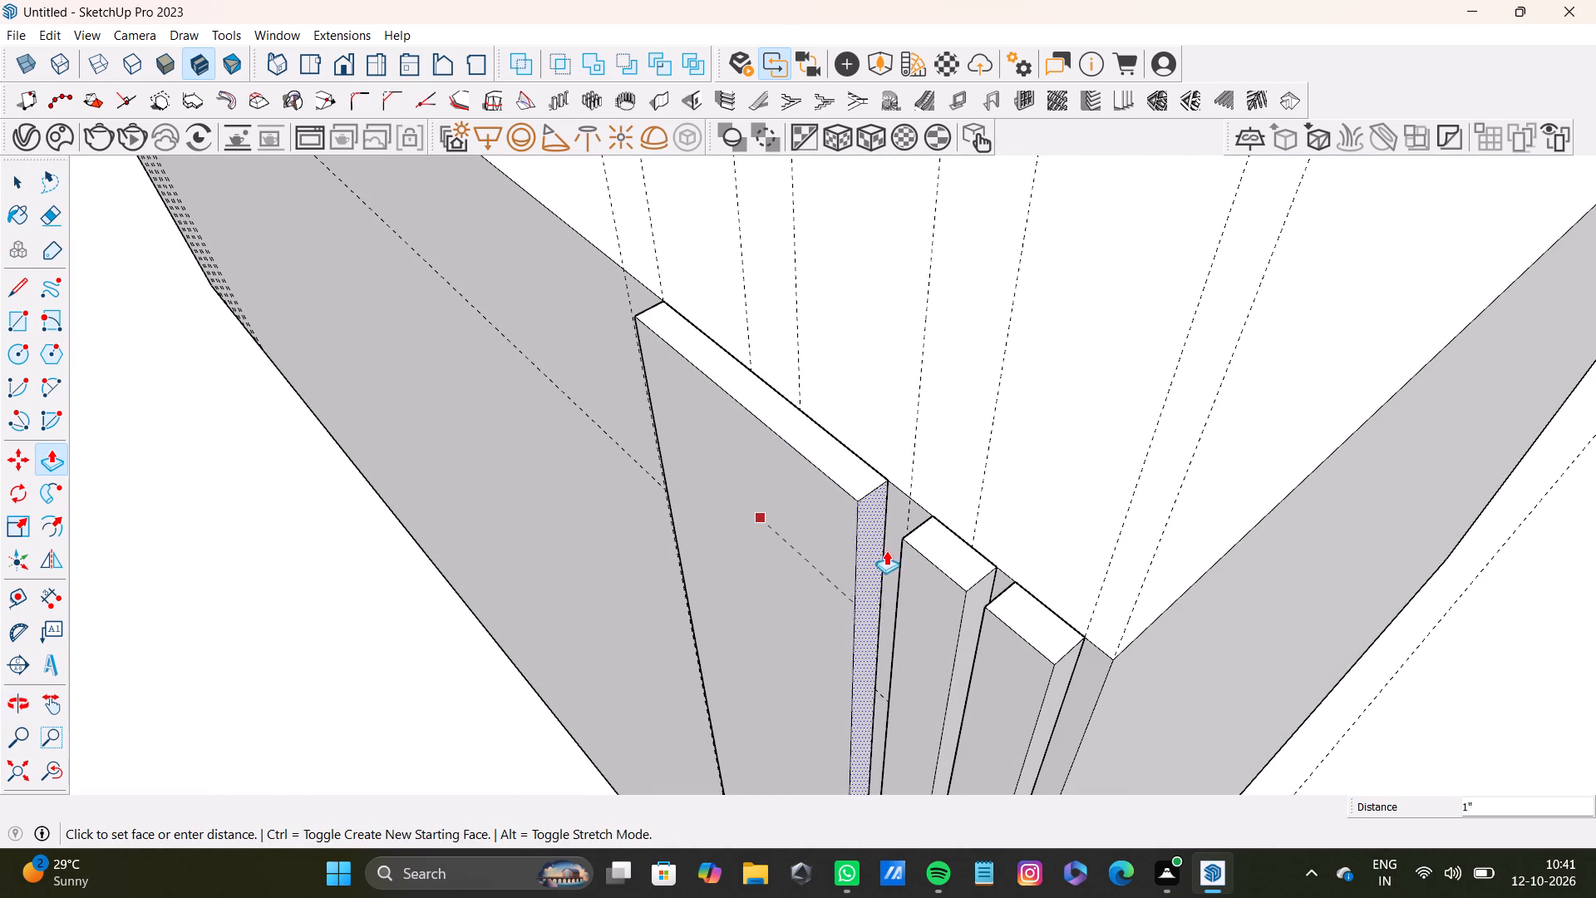
pyautogui.moveTo(886, 550); pyautogui.dragTo(883, 540)
# Narrow the left strip by pushing its outer side face, farthest from the middle strip, inward about 1 1/2".
pyautogui.scroll(-7, 860, 567)
pyautogui.scroll(1, 849, 583)
pyautogui.moveTo(860, 580); pyautogui.dragTo(1176, 521, button='middle')
pyautogui.scroll(-4, 1043, 540)
pyautogui.keyDown('shift'); pyautogui.moveTo(888, 588); pyautogui.dragTo(1017, 543, button='middle'); pyautogui.keyUp('shift')
pyautogui.scroll(2, 981, 545)
pyautogui.moveTo(981, 545); pyautogui.dragTo(1242, 552, button='middle')
pyautogui.scroll(6, 851, 482)
pyautogui.press('space')
pyautogui.click(969, 445)
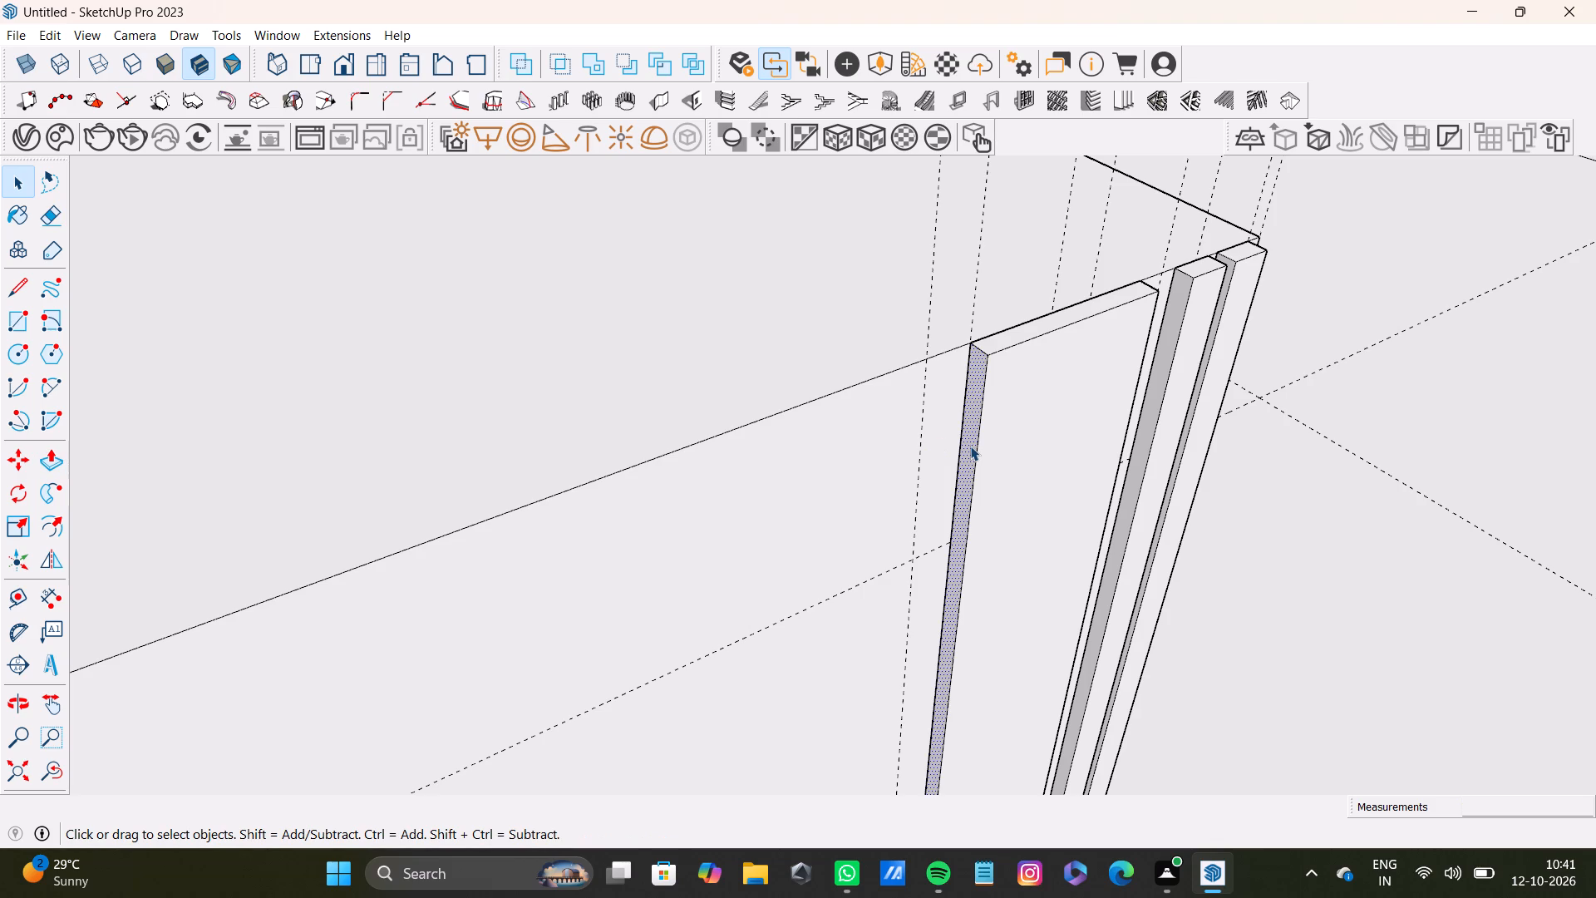
pyautogui.press('p')
pyautogui.moveTo(971, 442); pyautogui.dragTo(1082, 358)
# Extend the left strip's side face nearest the middle strip about 5/16" toward the middle strip.
pyautogui.scroll(-5, 1023, 437)
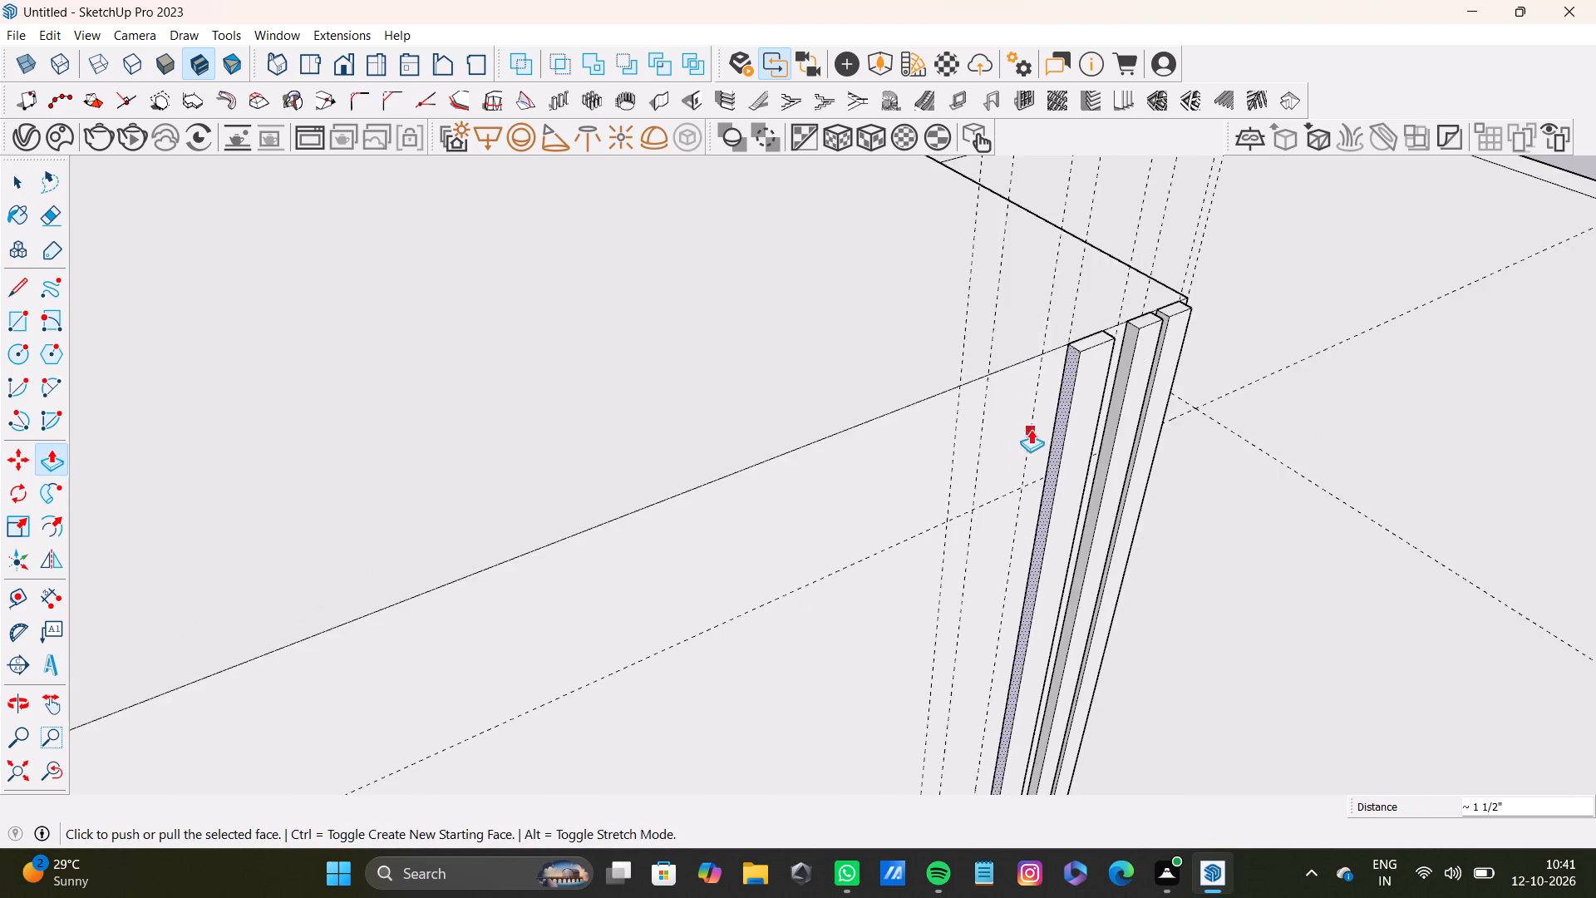
pyautogui.scroll(-1, 1031, 429)
pyautogui.keyDown('shift'); pyautogui.moveTo(1037, 427); pyautogui.dragTo(554, 526, button='middle'); pyautogui.keyUp('shift')
pyautogui.scroll(8, 682, 481)
pyautogui.moveTo(631, 445); pyautogui.dragTo(493, 482, button='middle')
pyautogui.scroll(3, 500, 466)
pyautogui.moveTo(753, 494); pyautogui.dragTo(537, 525, button='middle')
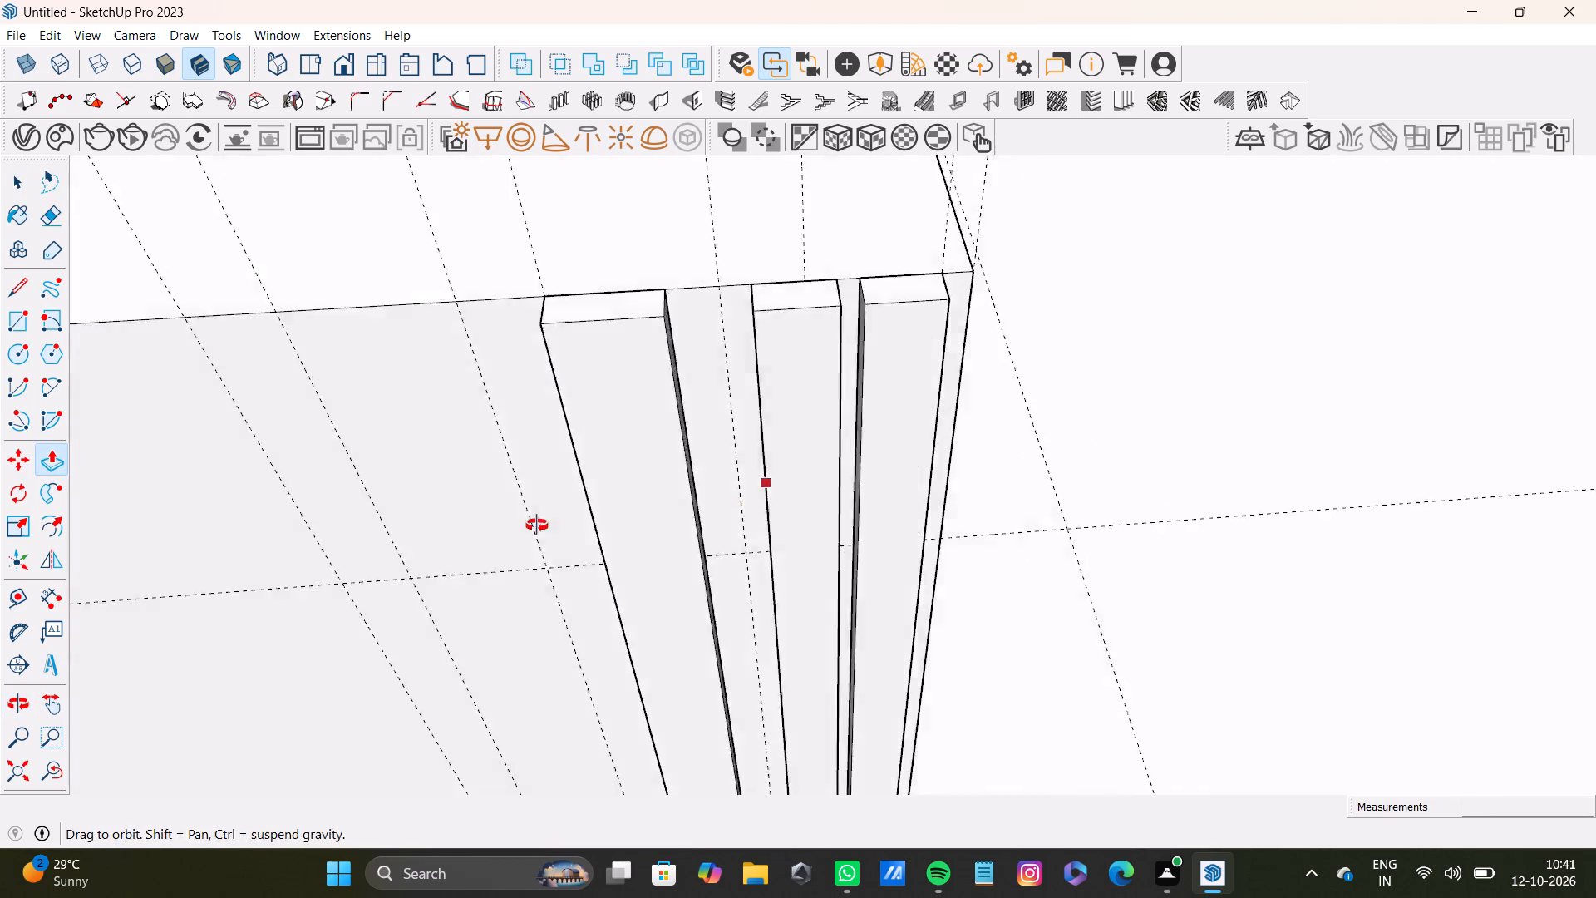
pyautogui.moveTo(537, 525); pyautogui.dragTo(533, 519, button='middle')
pyautogui.scroll(3, 604, 371)
pyautogui.keyDown('shift'); pyautogui.moveTo(738, 355); pyautogui.dragTo(643, 530, button='middle'); pyautogui.keyUp('shift')
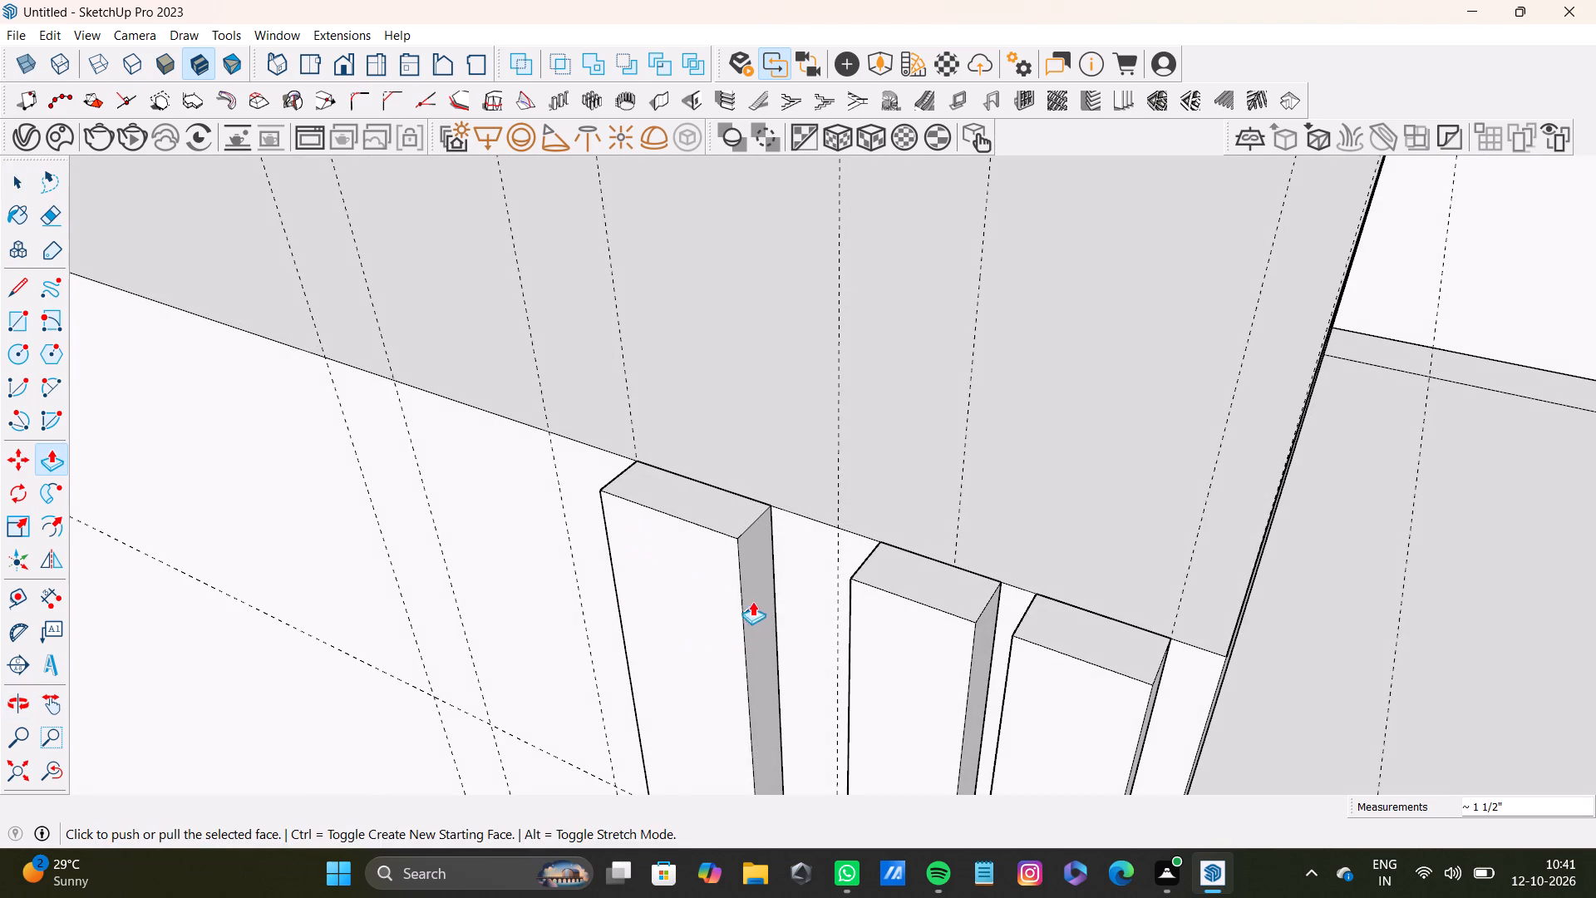
pyautogui.press('space')
pyautogui.click(759, 583)
pyautogui.press('p')
pyautogui.moveTo(759, 582); pyautogui.dragTo(833, 583)
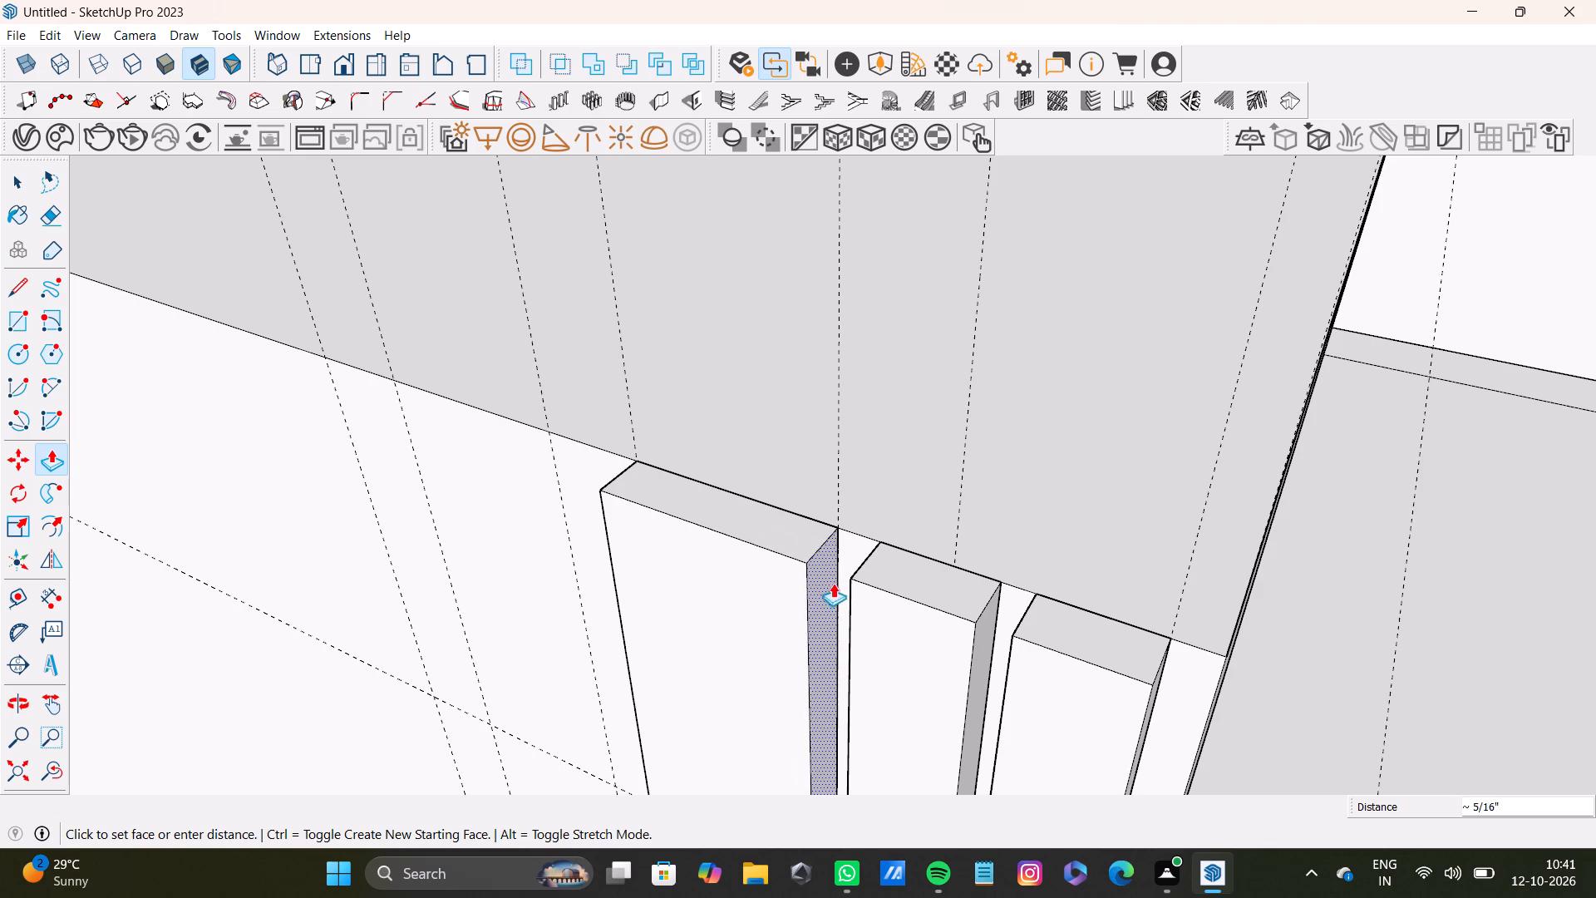
pyautogui.moveTo(833, 583); pyautogui.dragTo(844, 583)
# Push the left strip's outer side face, farthest from the middle strip, inward about 9/16".
pyautogui.scroll(-8, 790, 609)
pyautogui.moveTo(757, 664); pyautogui.dragTo(1027, 462, button='middle')
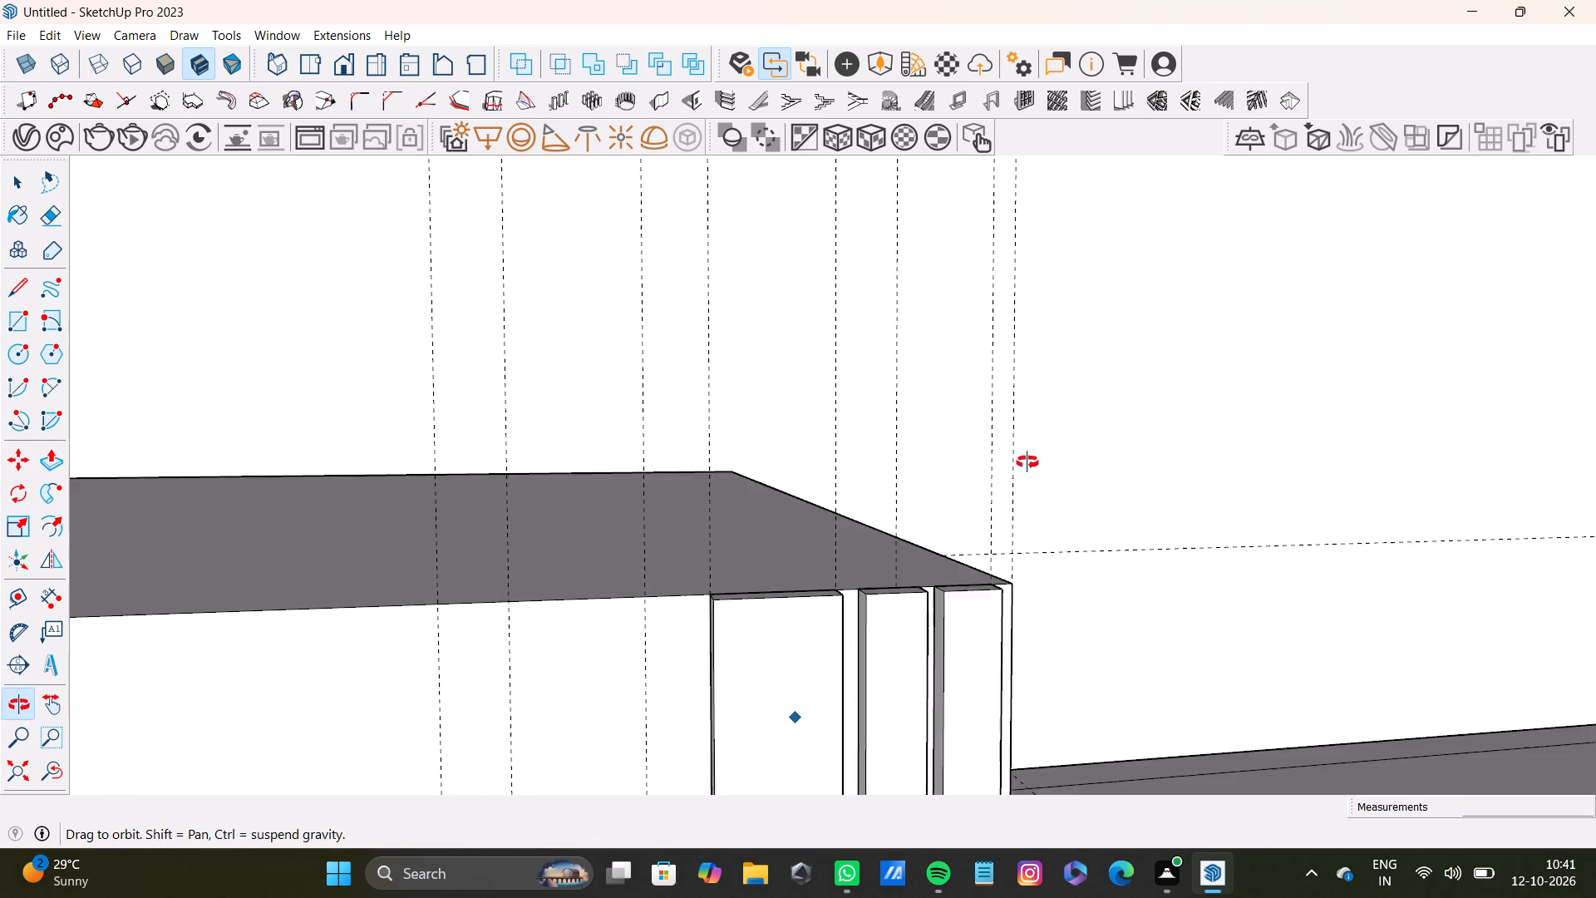
pyautogui.moveTo(1027, 462); pyautogui.dragTo(994, 496, button='middle')
pyautogui.scroll(1, 757, 621)
pyautogui.scroll(-8, 756, 621)
pyautogui.keyDown('shift'); pyautogui.moveTo(745, 639); pyautogui.dragTo(1054, 502, button='middle'); pyautogui.keyUp('shift')
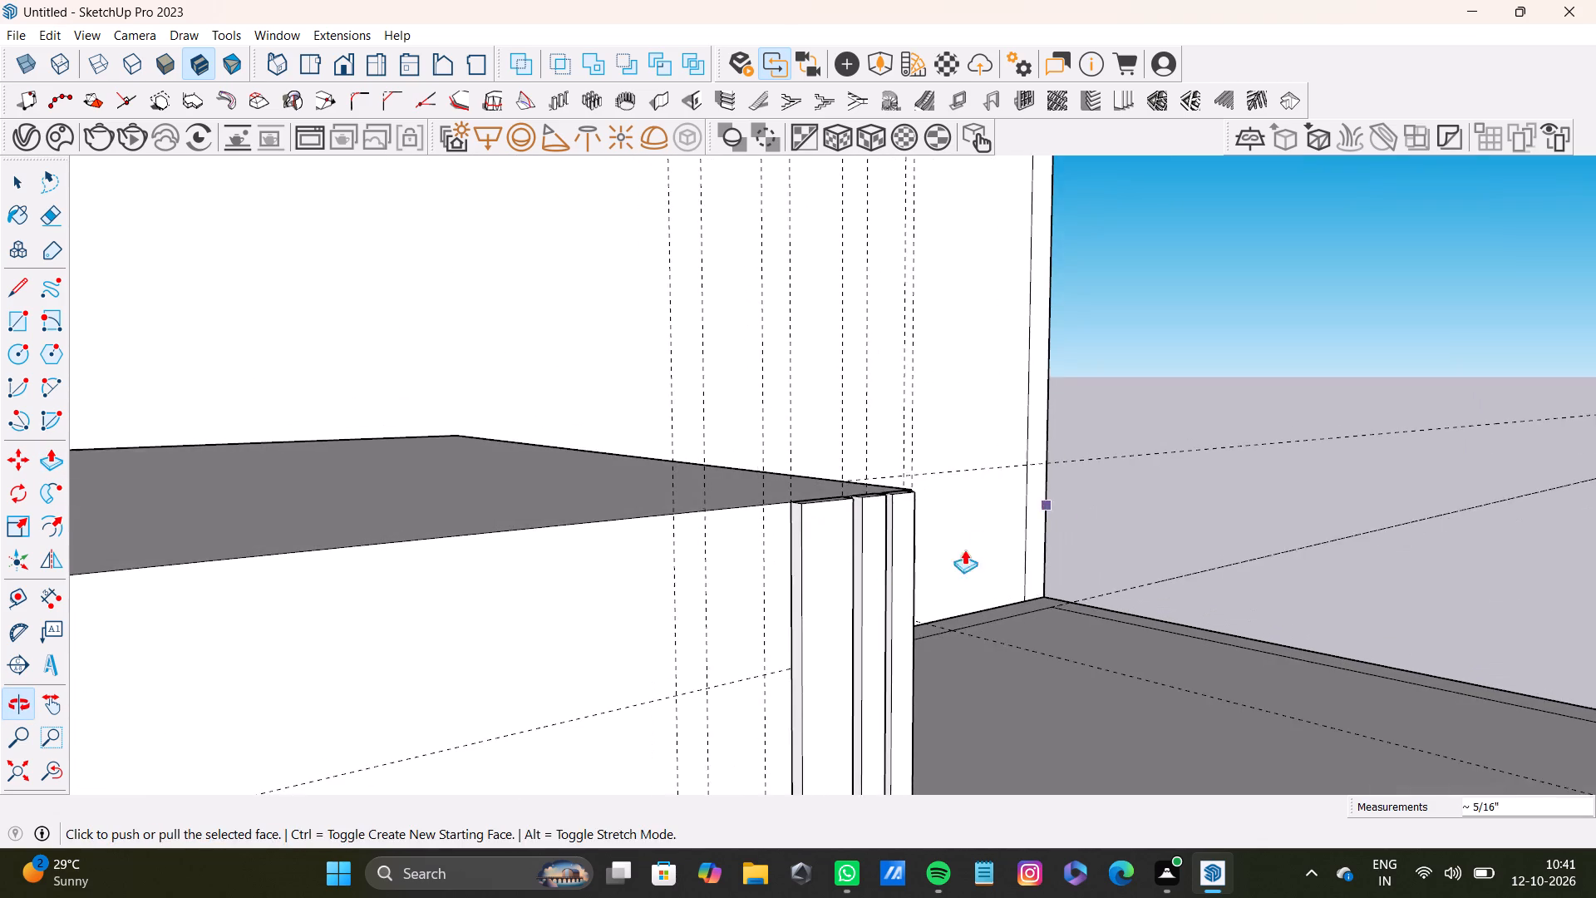
pyautogui.scroll(5, 884, 576)
pyautogui.press('space')
pyautogui.click(763, 598)
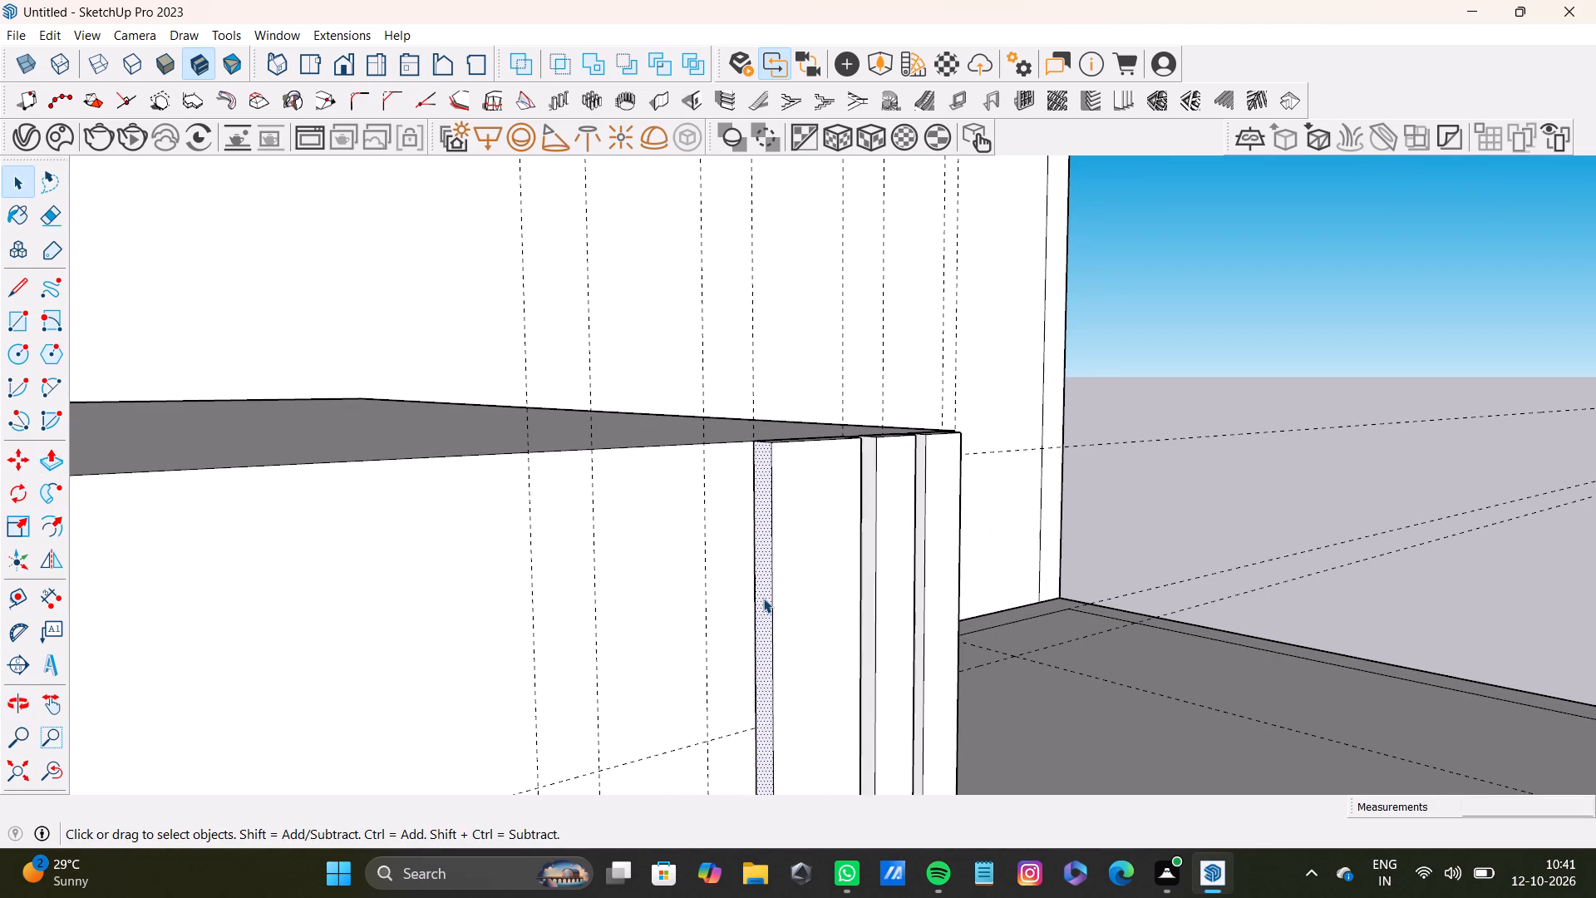
pyautogui.press('p')
pyautogui.moveTo(763, 598); pyautogui.dragTo(810, 573)
# Examine the widths and spacing of the three strips on the front of the box.
pyautogui.scroll(-9, 810, 574)
pyautogui.scroll(1, 850, 555)
pyautogui.moveTo(852, 553); pyautogui.dragTo(564, 481, button='middle')
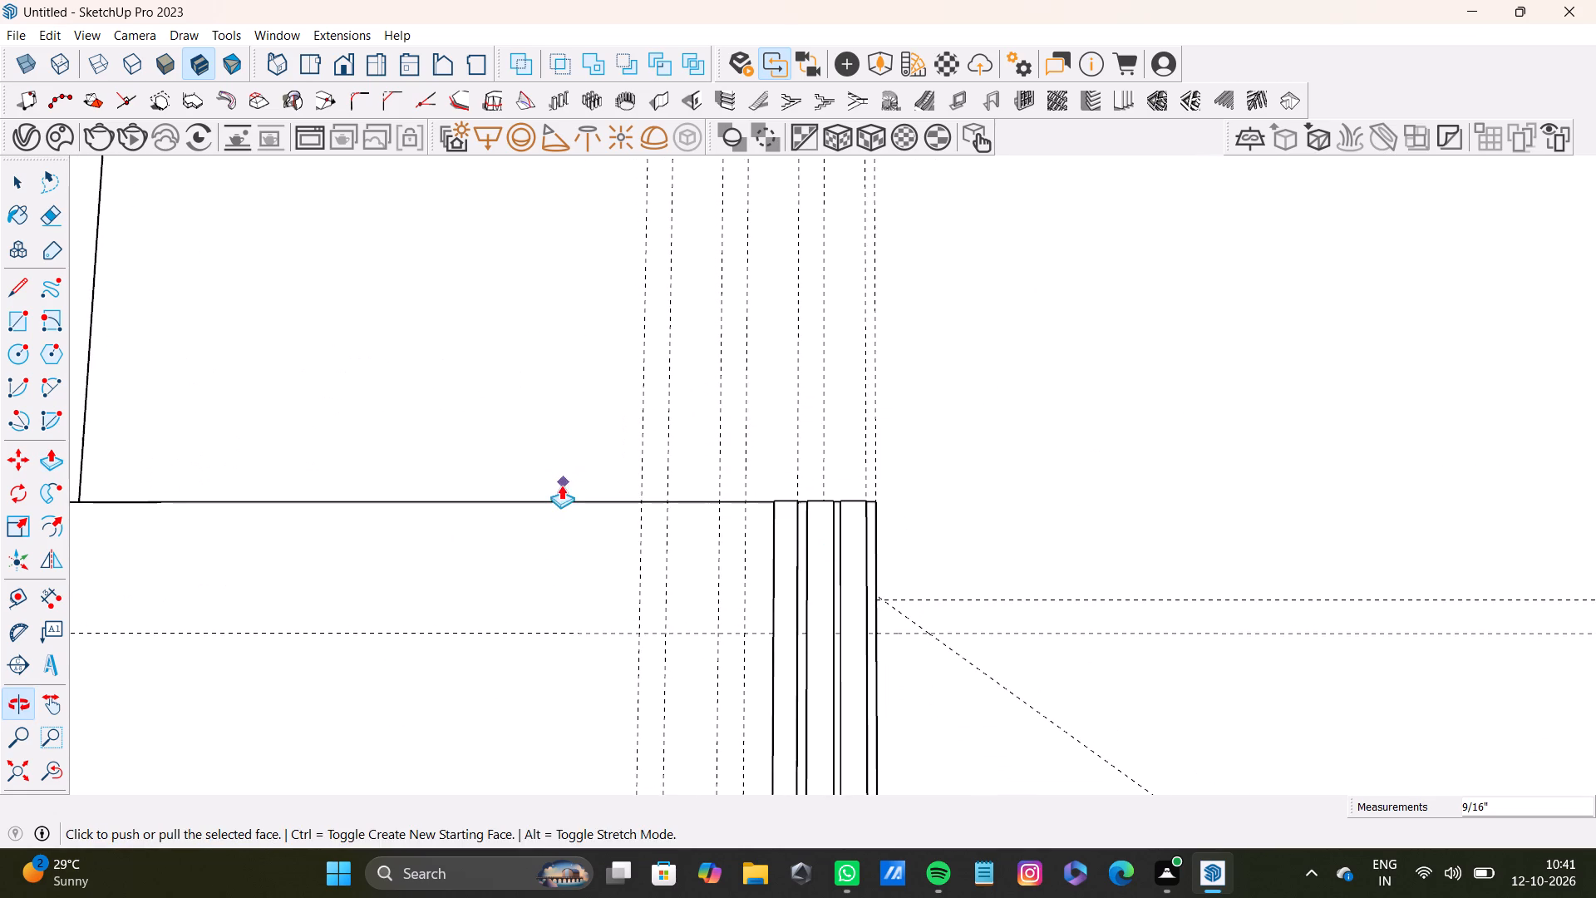
pyautogui.scroll(-15, 680, 591)
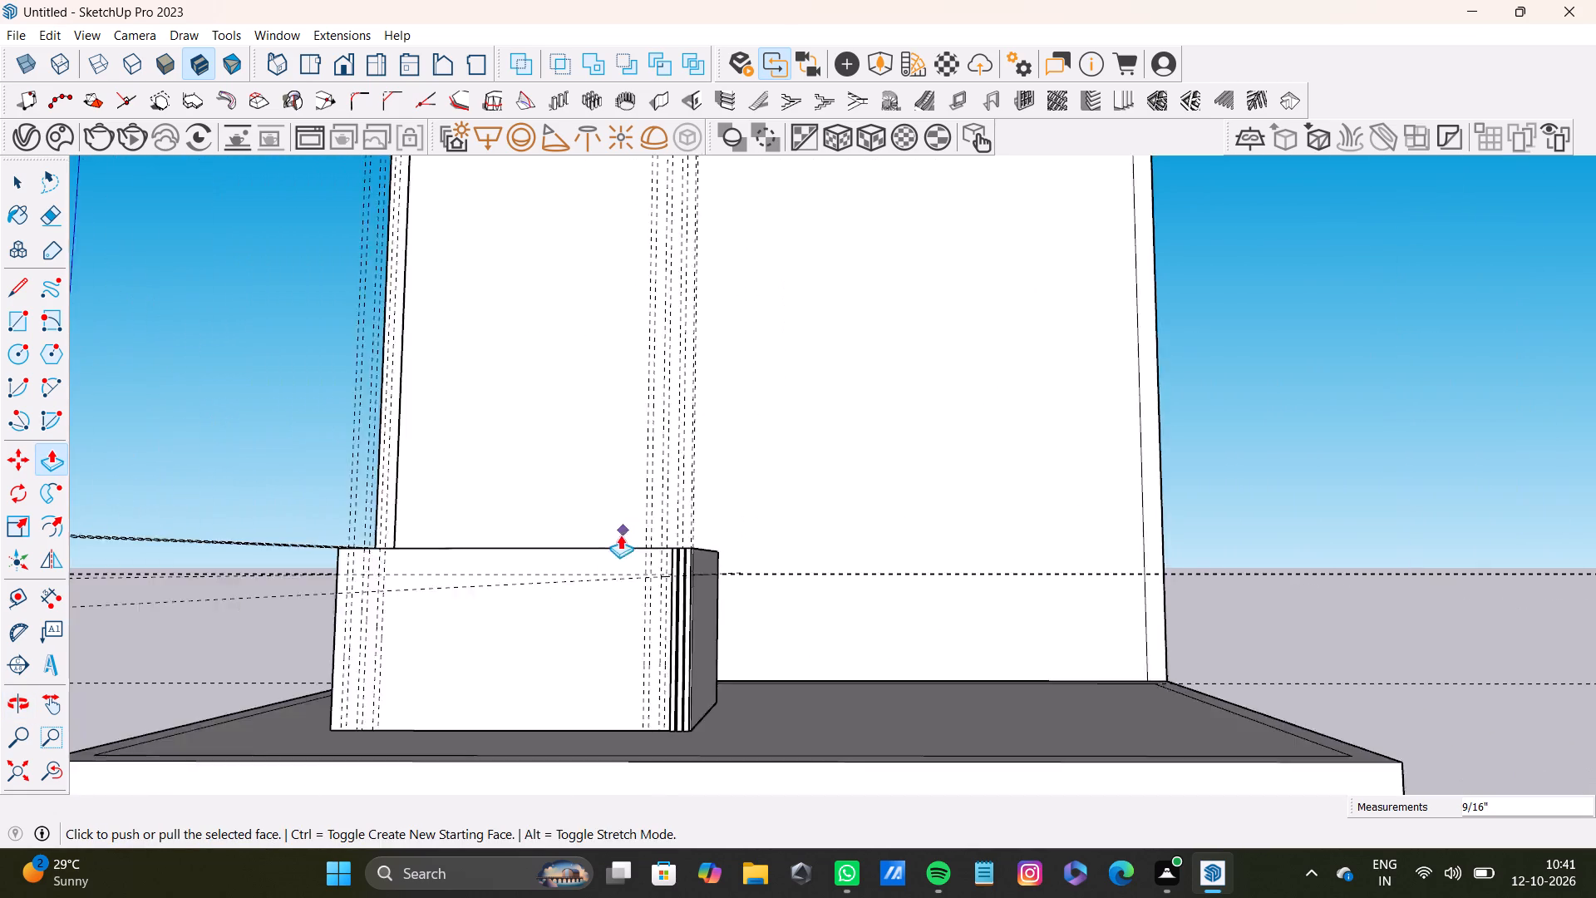
pyautogui.scroll(-3, 620, 535)
pyautogui.scroll(20, 620, 560)
pyautogui.scroll(-4, 682, 504)
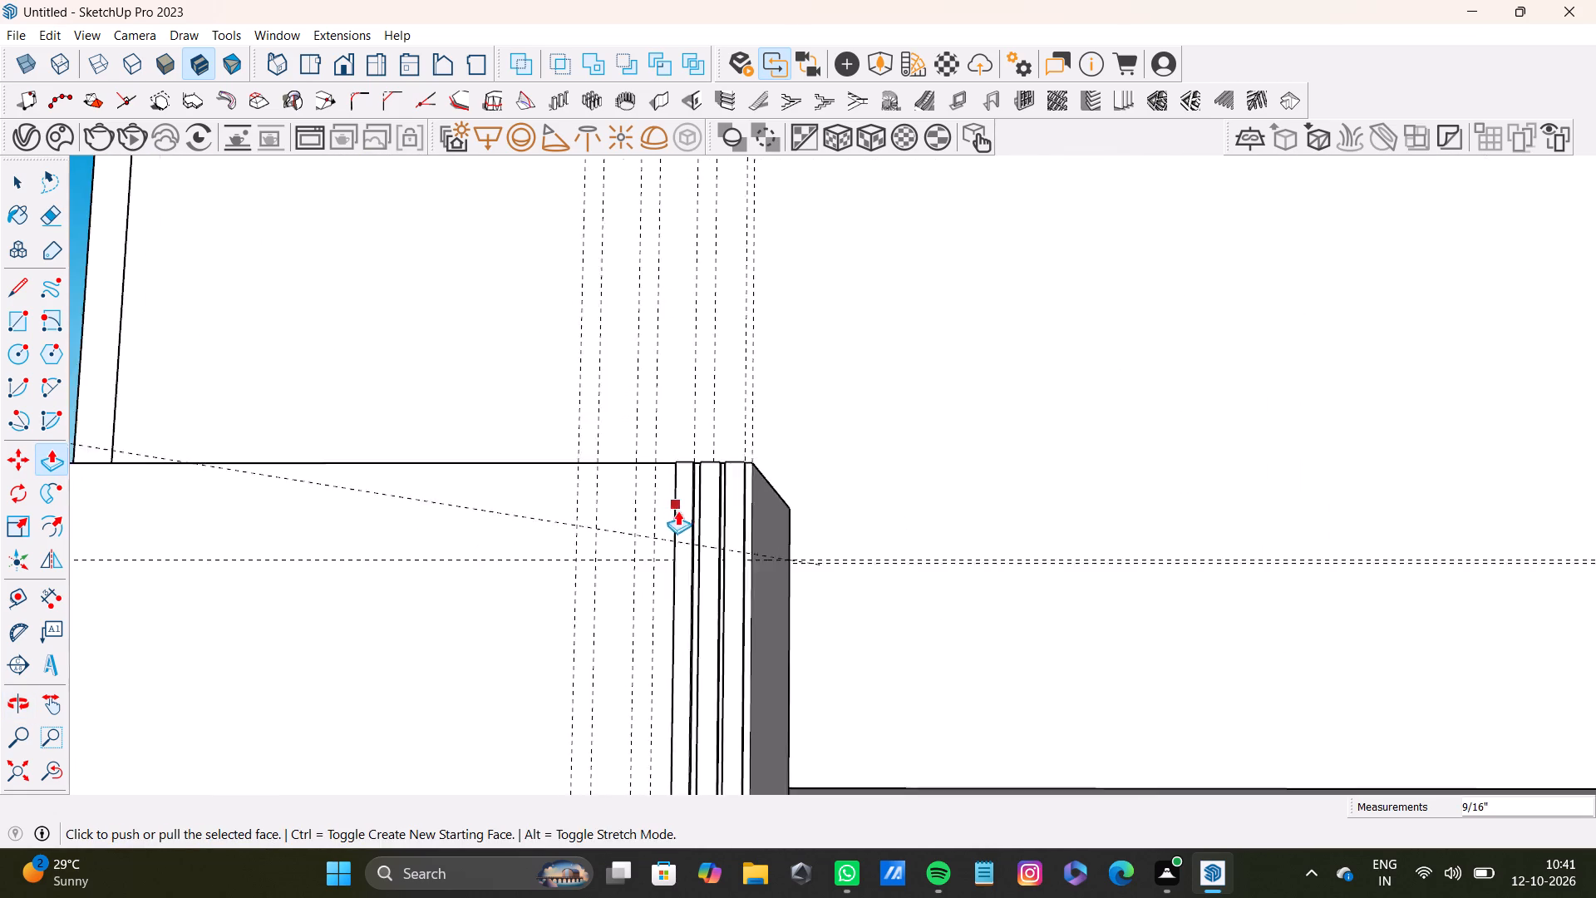
pyautogui.scroll(-7, 677, 511)
pyautogui.keyDown('shift'); pyautogui.moveTo(658, 604); pyautogui.dragTo(808, 624, button='middle'); pyautogui.keyUp('shift')
pyautogui.scroll(12, 842, 428)
pyautogui.scroll(-4, 722, 422)
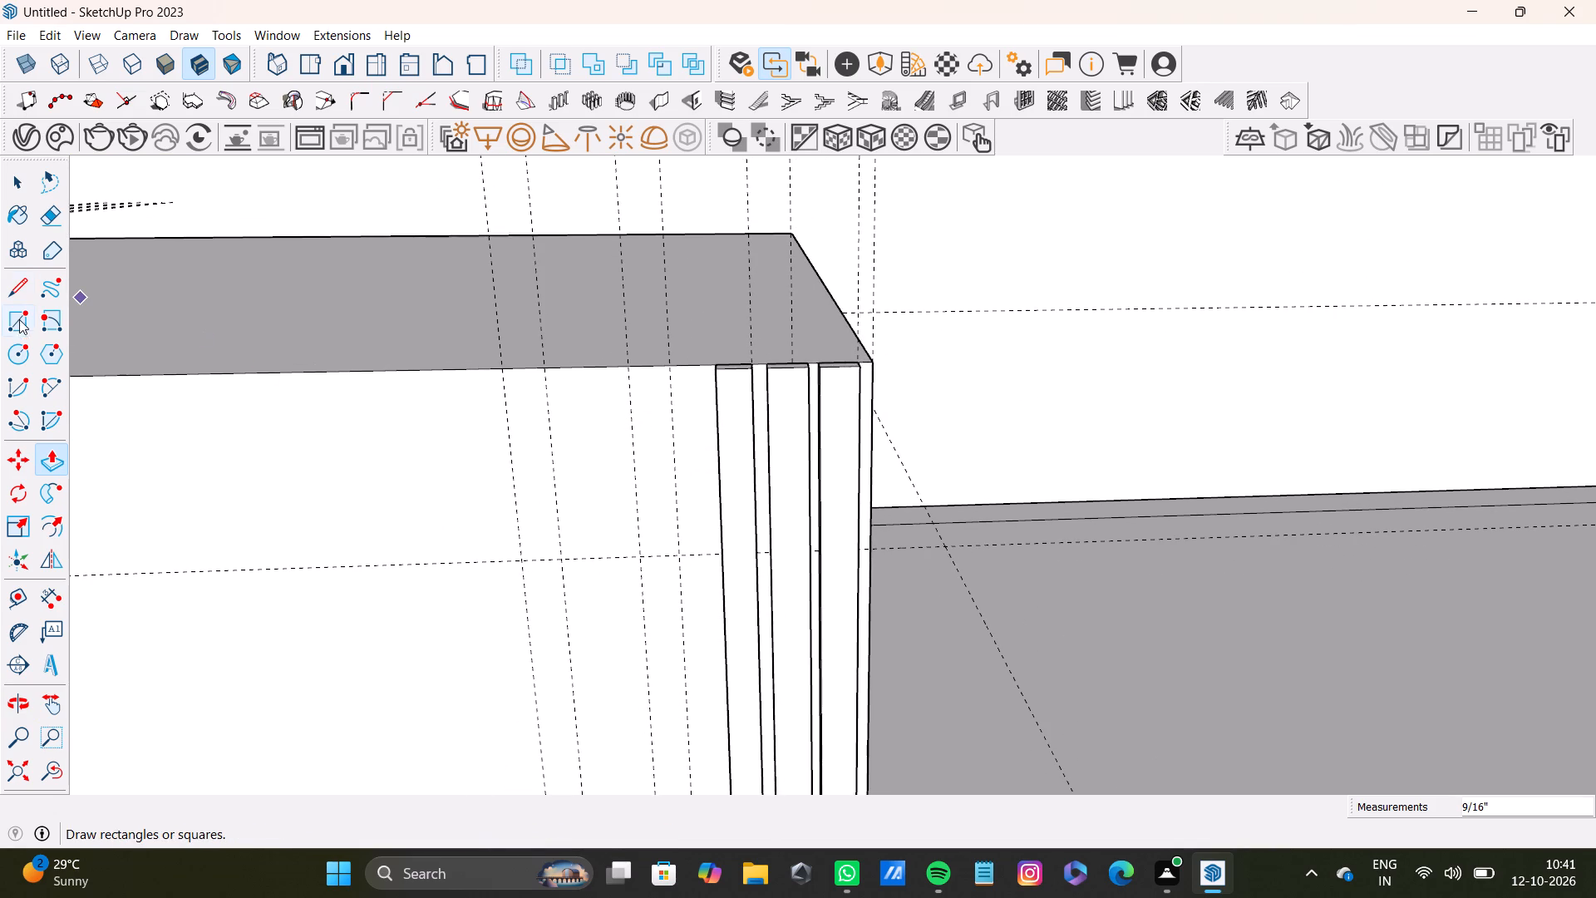
# Draw a full-height rectangle about 1/2" by 1' 5 1/8" on the box front, between the two guides nearest the left strip.
pyautogui.click(19, 325)
pyautogui.scroll(8, 687, 410)
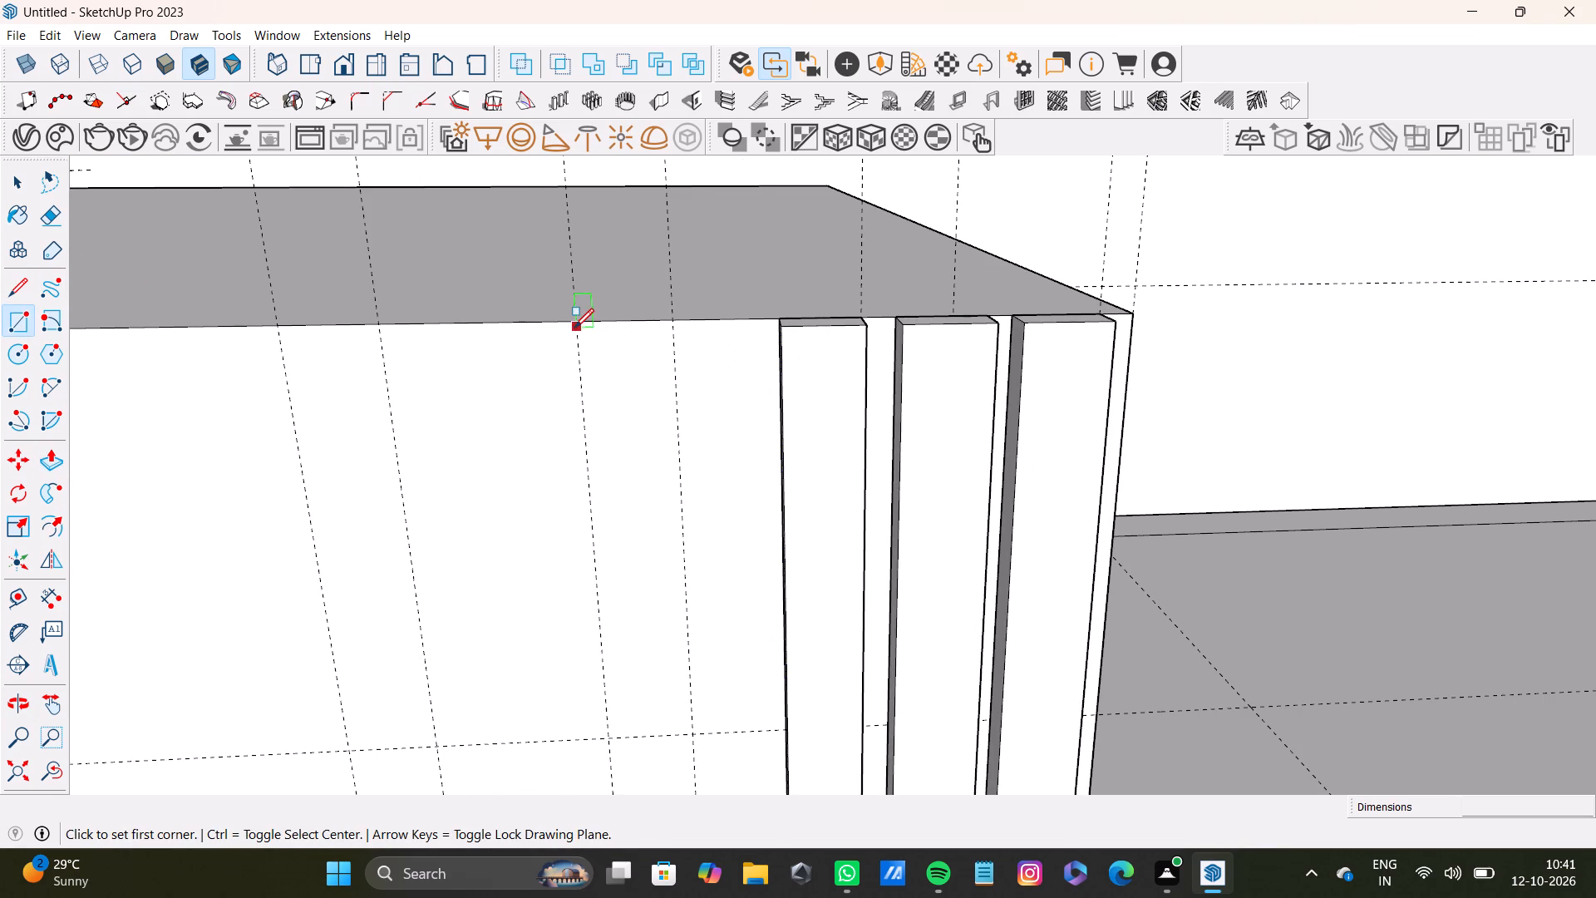
pyautogui.click(578, 321)
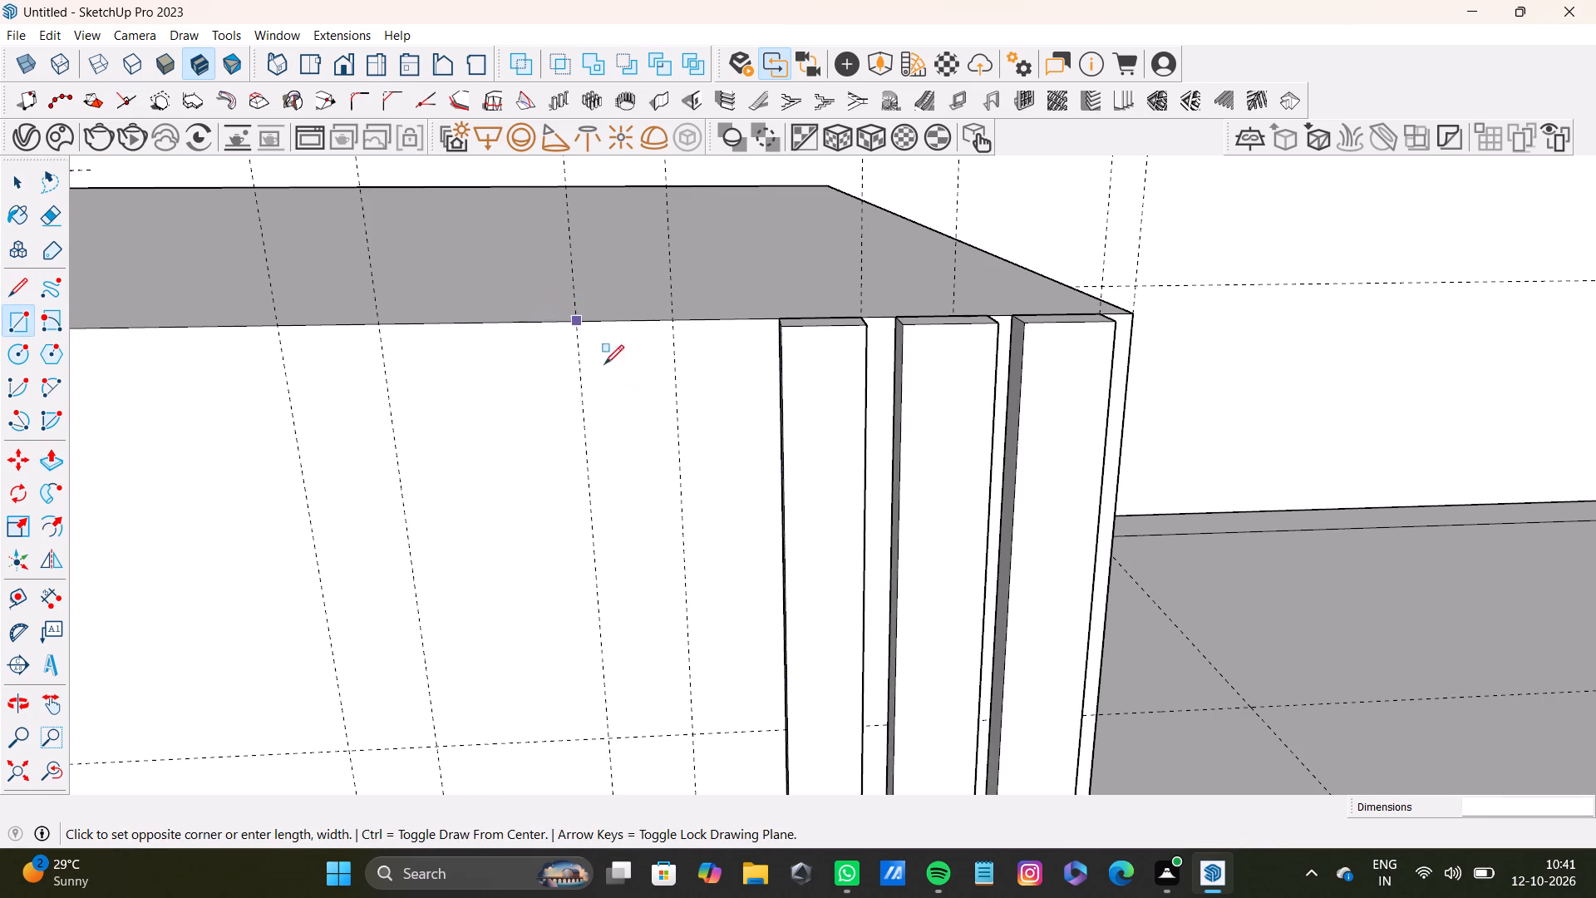
pyautogui.scroll(-4, 623, 428)
pyautogui.keyDown('shift'); pyautogui.moveTo(658, 491); pyautogui.dragTo(619, 279, button='middle'); pyautogui.keyUp('shift')
pyautogui.scroll(-3, 638, 436)
pyautogui.keyDown('shift'); pyautogui.moveTo(613, 585); pyautogui.dragTo(667, 250, button='middle'); pyautogui.keyUp('shift')
pyautogui.keyDown('shift'); pyautogui.moveTo(717, 462); pyautogui.dragTo(684, 117, button='middle'); pyautogui.keyUp('shift')
pyautogui.scroll(4, 666, 476)
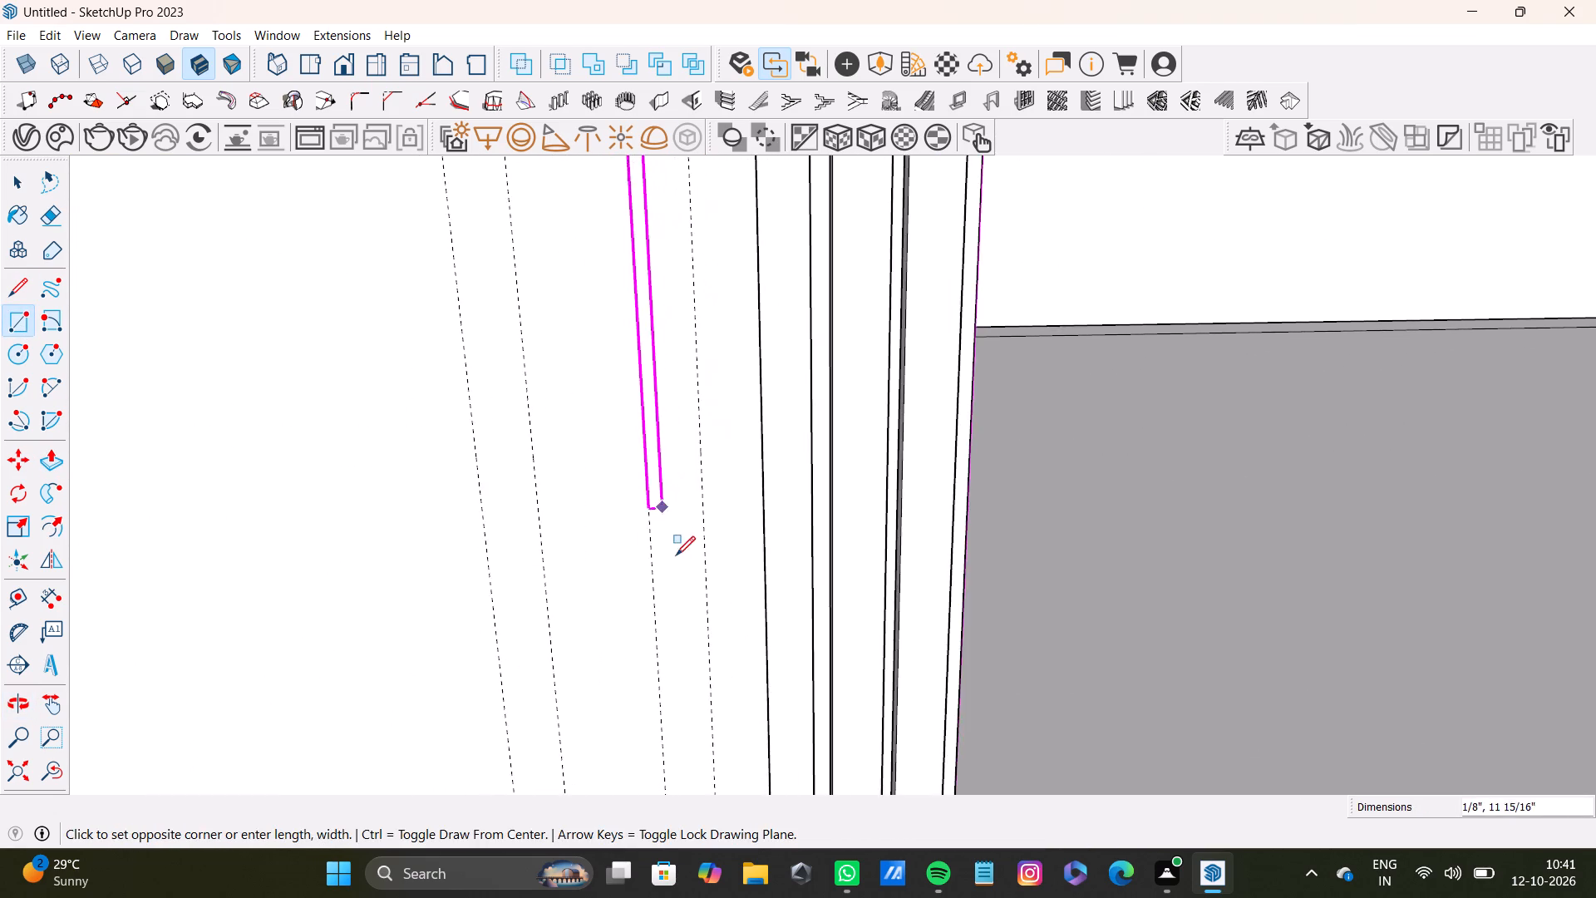
pyautogui.keyDown('shift'); pyautogui.moveTo(676, 555); pyautogui.dragTo(686, 160, button='middle'); pyautogui.keyUp('shift')
pyautogui.scroll(-1, 755, 558)
pyautogui.moveTo(745, 579); pyautogui.dragTo(709, 386, button='middle')
pyautogui.scroll(6, 685, 479)
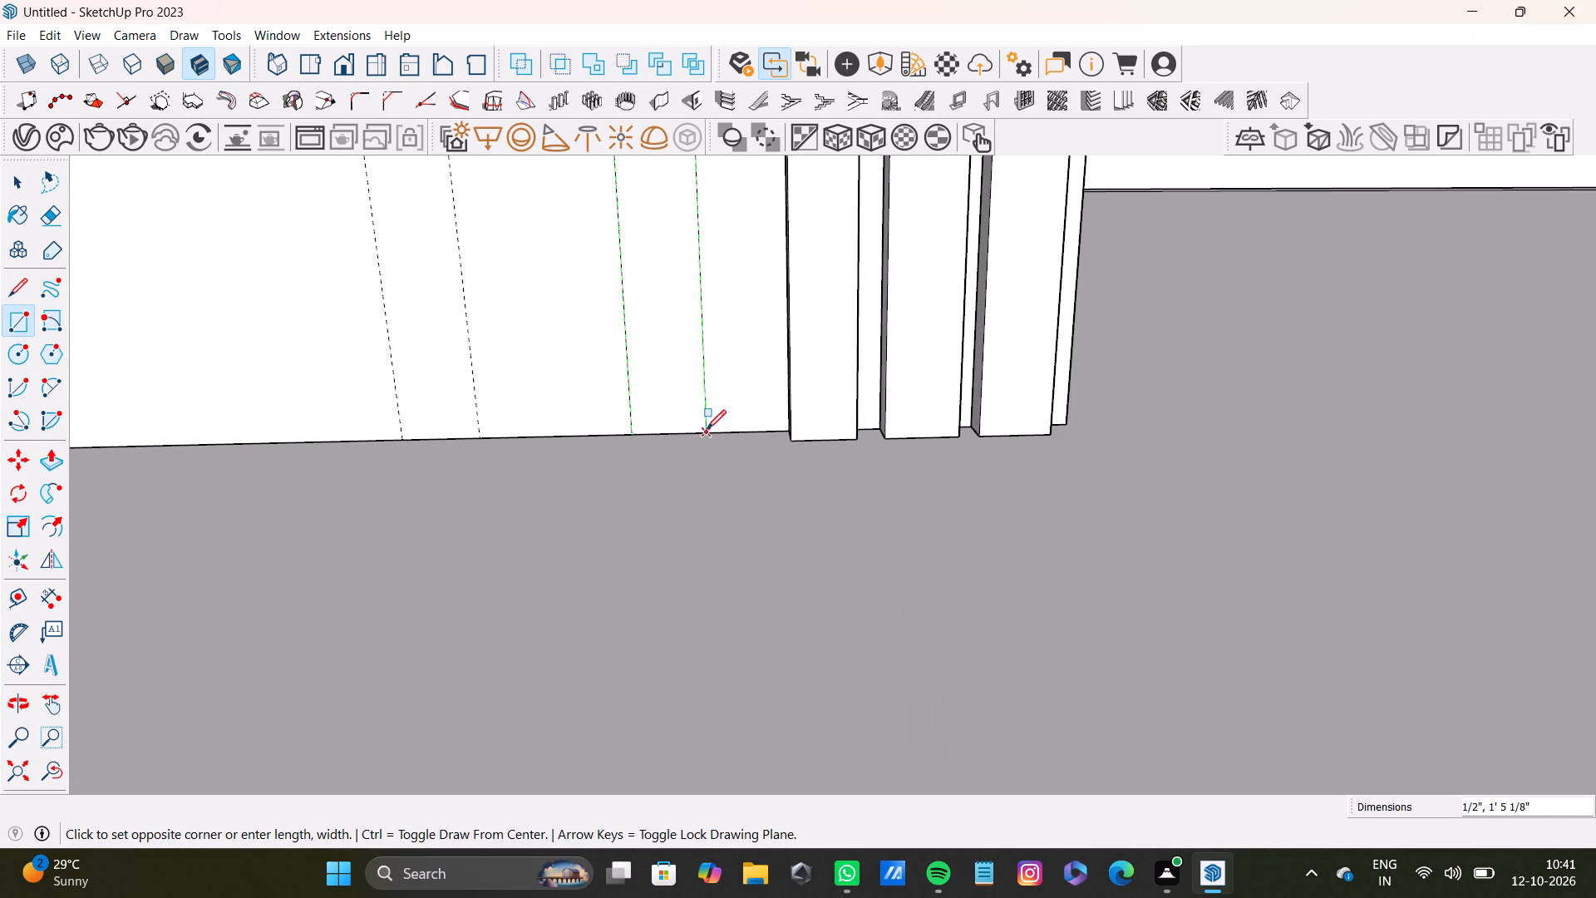
pyautogui.click(707, 429)
# Push/Pull the new rectangle outward about 1/4" to make a fourth raised strip on the box front.
pyautogui.scroll(-14, 696, 412)
pyautogui.scroll(-6, 709, 320)
pyautogui.keyDown('shift'); pyautogui.moveTo(737, 261); pyautogui.dragTo(819, 714, button='middle'); pyautogui.keyUp('shift')
pyautogui.moveTo(828, 353); pyautogui.dragTo(759, 451, button='middle')
pyautogui.scroll(7, 771, 391)
pyautogui.press('space')
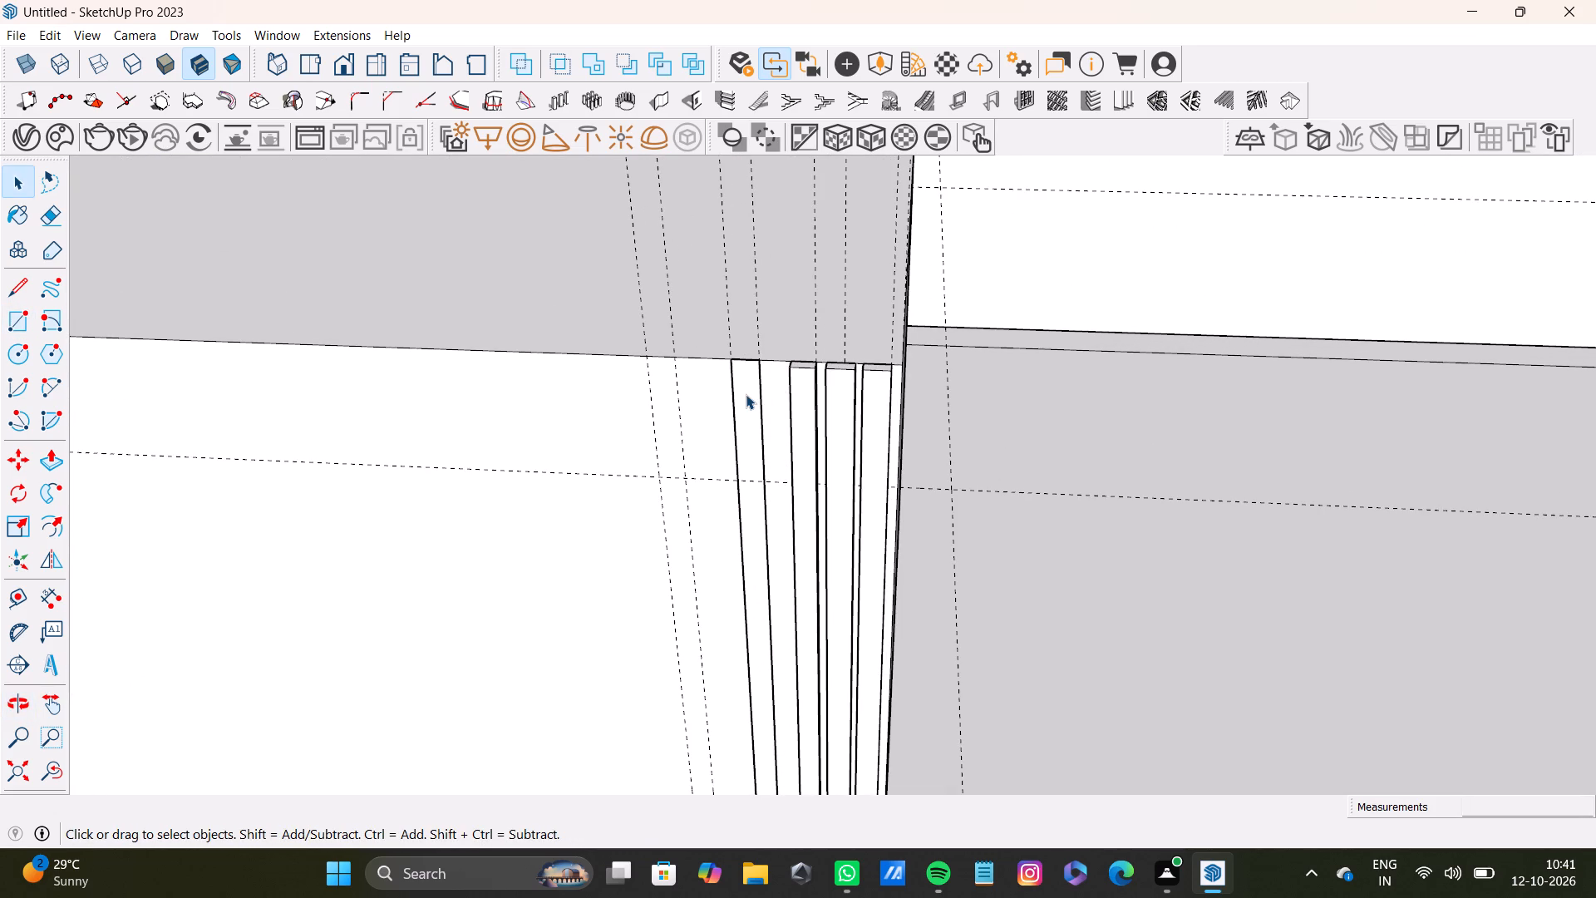
pyautogui.click(746, 394)
pyautogui.press('p')
pyautogui.moveTo(736, 399); pyautogui.dragTo(774, 410)
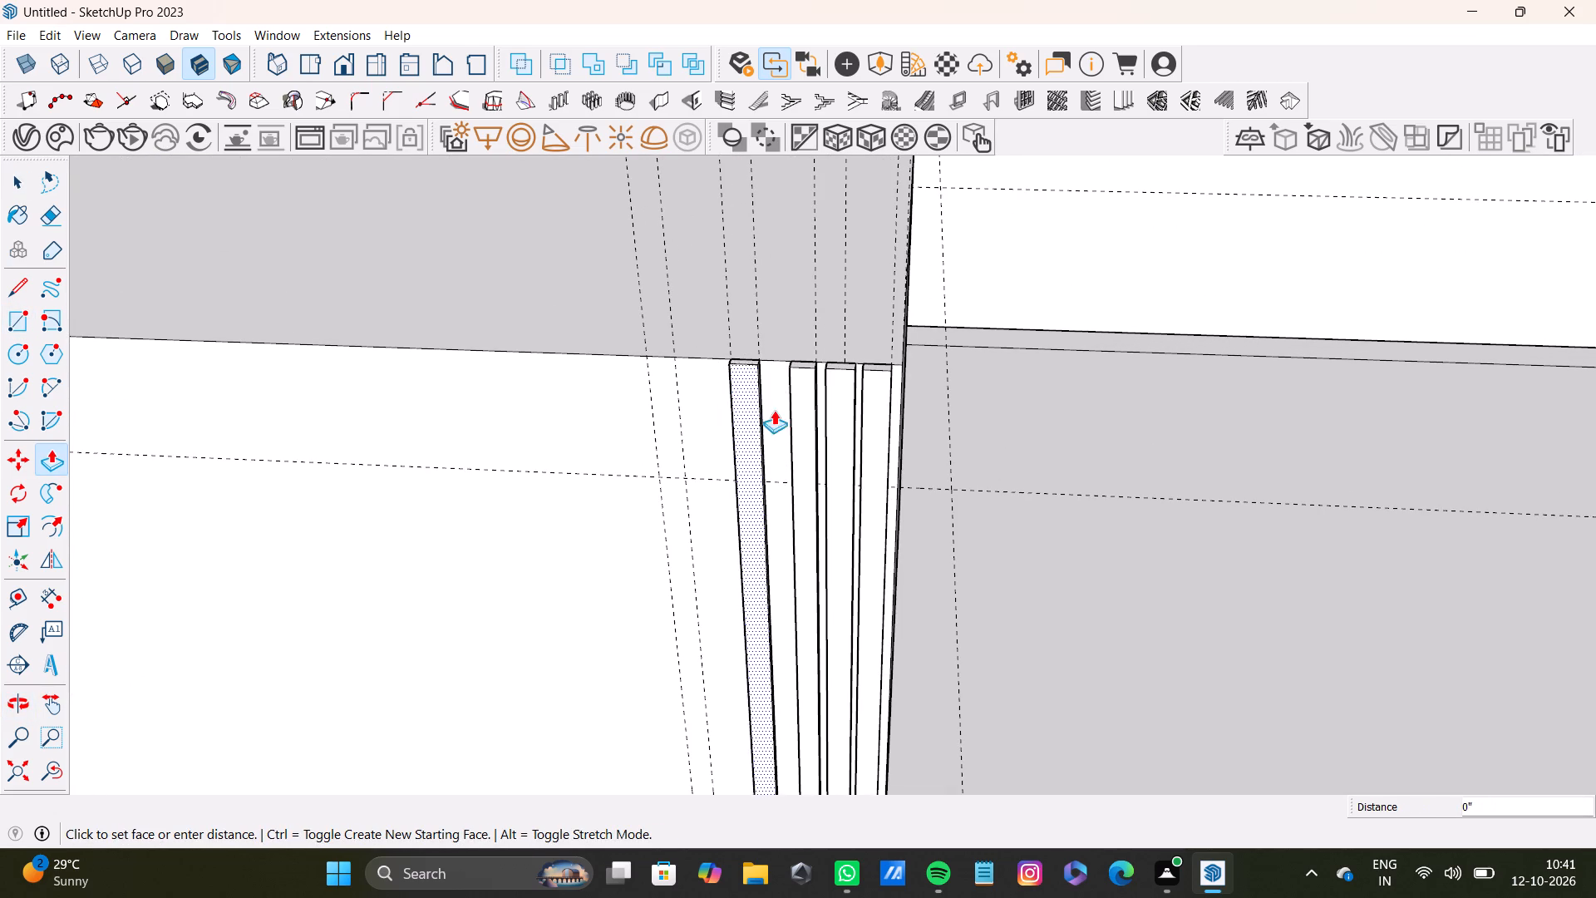
pyautogui.moveTo(774, 410); pyautogui.dragTo(793, 415)
pyautogui.scroll(-3, 742, 426)
pyautogui.moveTo(733, 430); pyautogui.dragTo(628, 496, button='middle')
pyautogui.scroll(5, 845, 376)
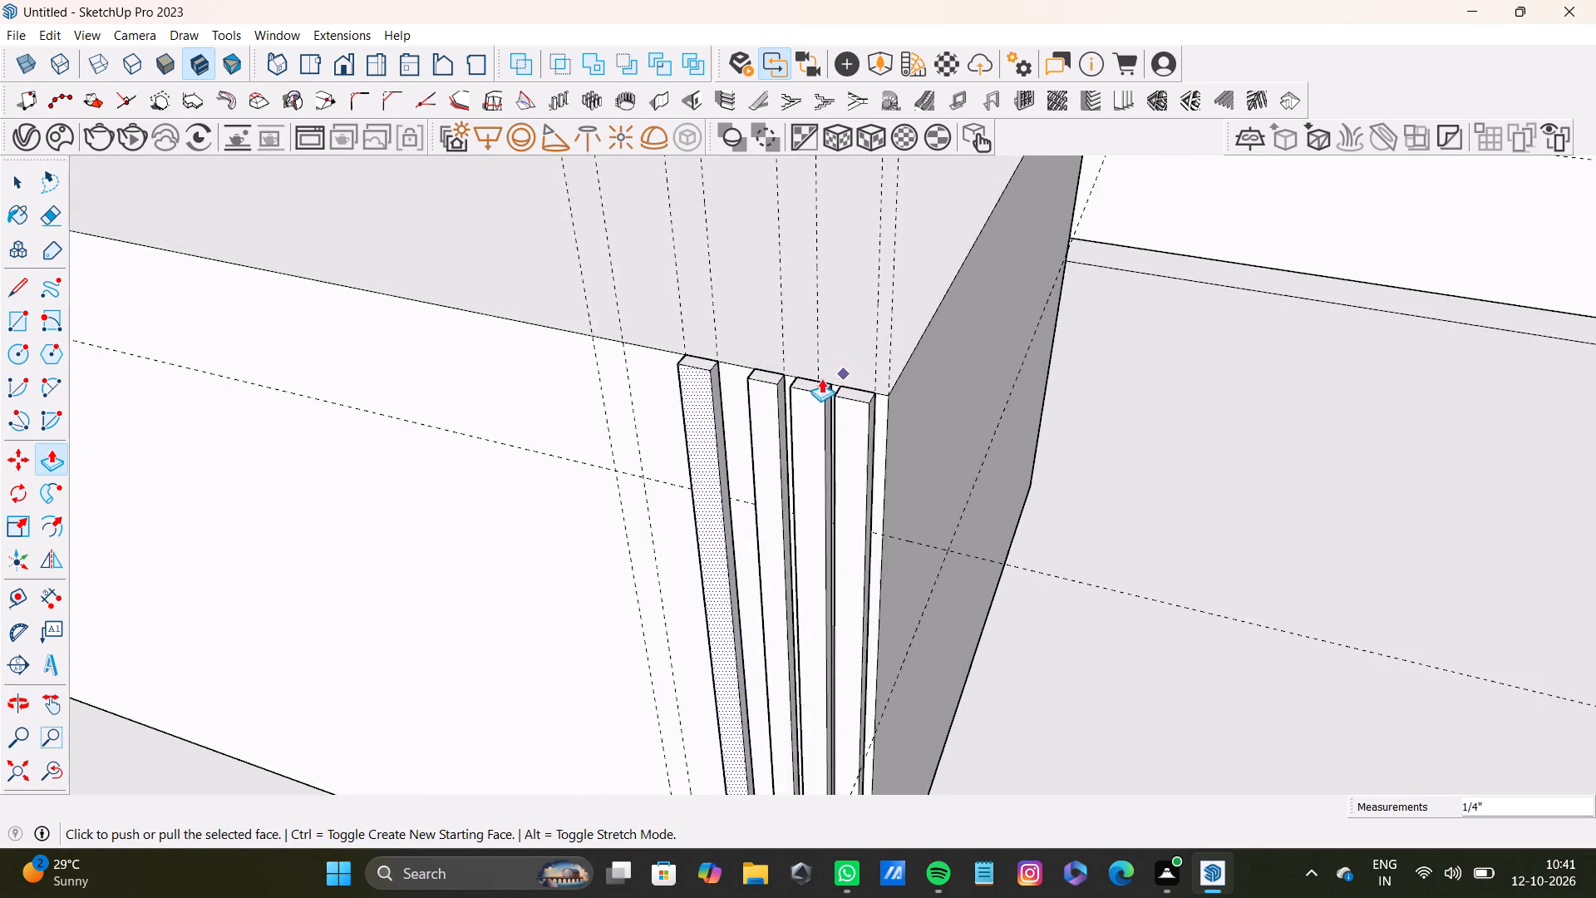
# Push/Pull the leftmost strip's inner side face outward, toward the neighbouring strip on the box front.
pyautogui.scroll(8, 821, 378)
pyautogui.moveTo(762, 415); pyautogui.dragTo(659, 401, button='middle')
pyautogui.press('space')
pyautogui.scroll(3, 671, 359)
pyautogui.click(675, 345)
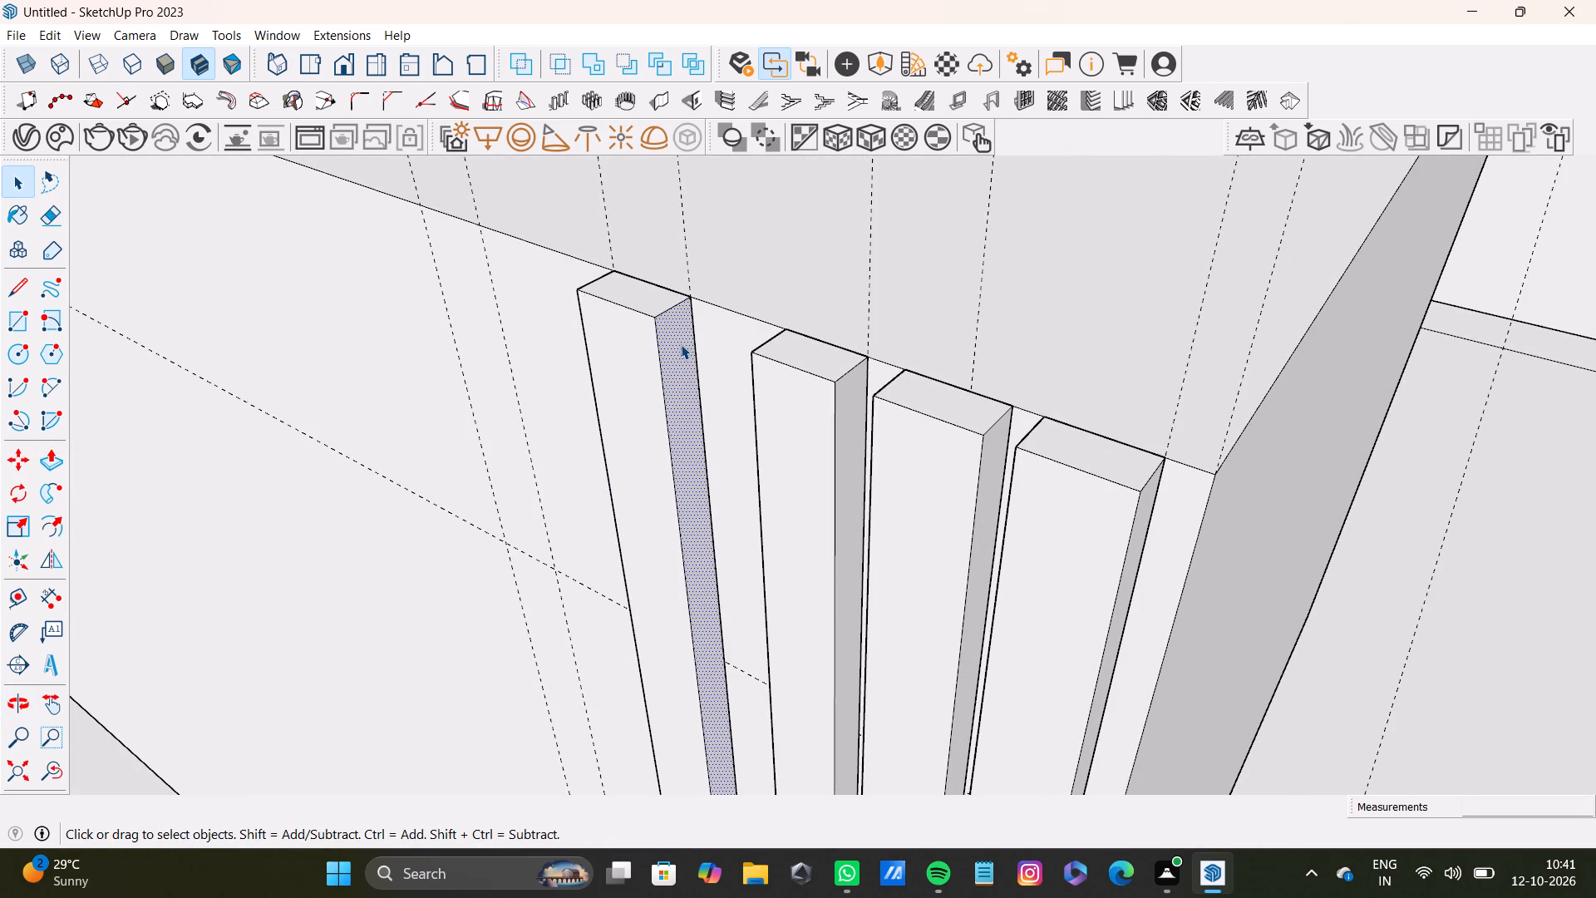
pyautogui.press('p')
pyautogui.moveTo(681, 344); pyautogui.dragTo(746, 359)
# Push the leftmost strip's outer side face inward to make the strip about as narrow as its neighbours.
pyautogui.scroll(-4, 706, 399)
pyautogui.moveTo(680, 441); pyautogui.dragTo(978, 422, button='middle')
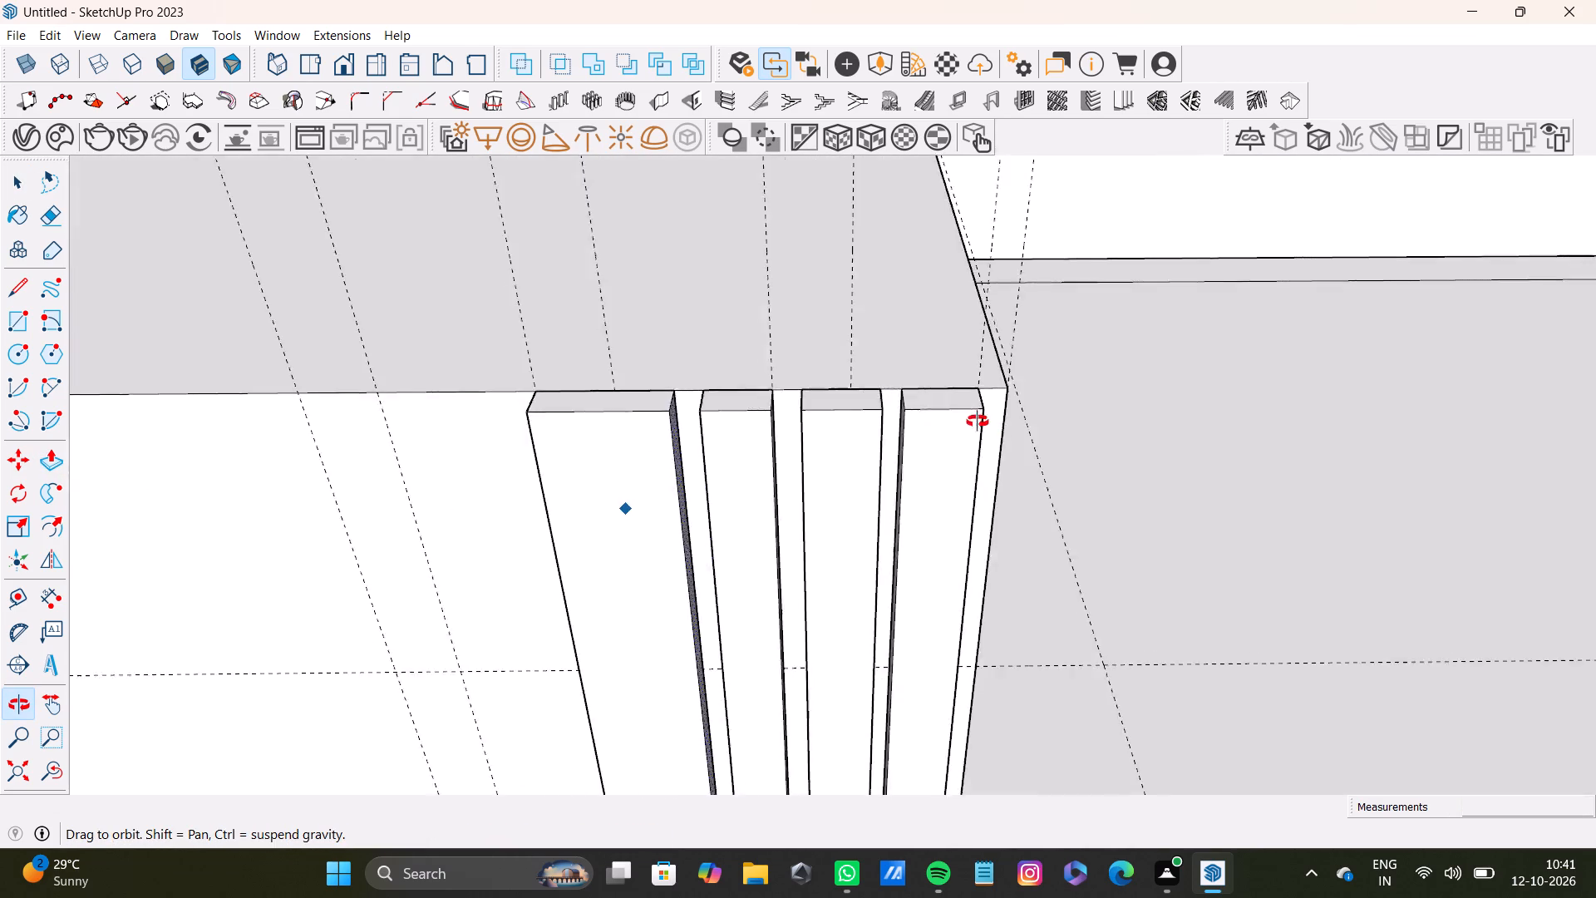
pyautogui.moveTo(978, 422); pyautogui.dragTo(1003, 345, button='middle')
pyautogui.scroll(-3, 494, 497)
pyautogui.moveTo(500, 522); pyautogui.dragTo(684, 510, button='middle')
pyautogui.press('space')
pyautogui.scroll(3, 491, 525)
pyautogui.click(529, 507)
pyautogui.press('p')
pyautogui.moveTo(530, 508); pyautogui.dragTo(532, 509)
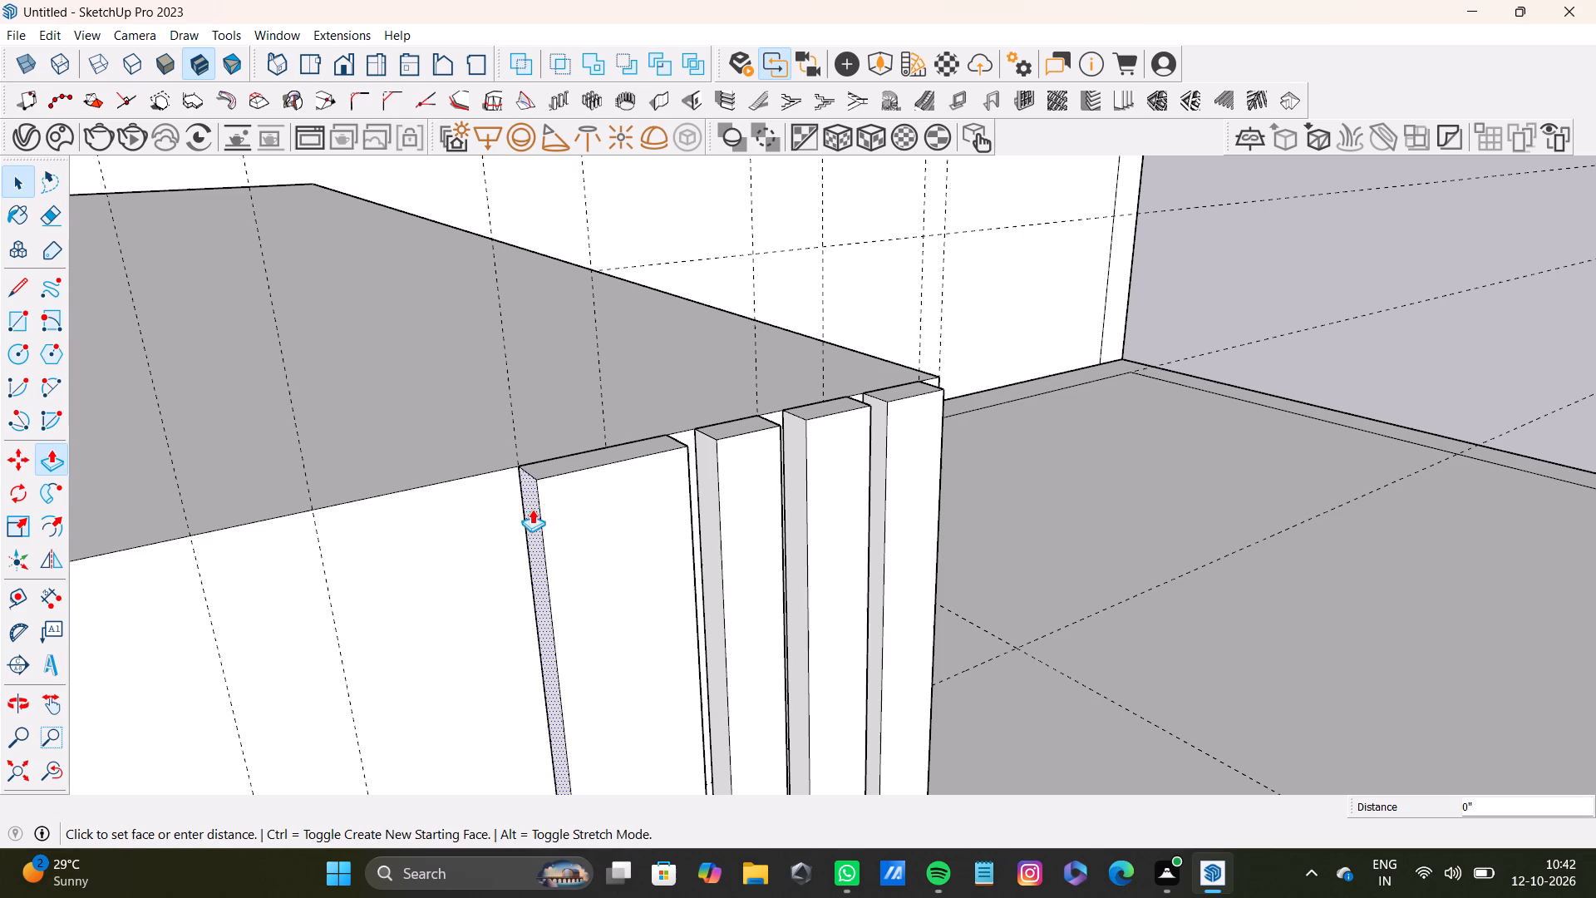
pyautogui.moveTo(532, 509); pyautogui.dragTo(613, 470)
# Push the left side face of the strip nearest the box corner inward about 1/16".
pyautogui.scroll(-4, 657, 503)
pyautogui.moveTo(838, 516); pyautogui.dragTo(839, 516, button='middle')
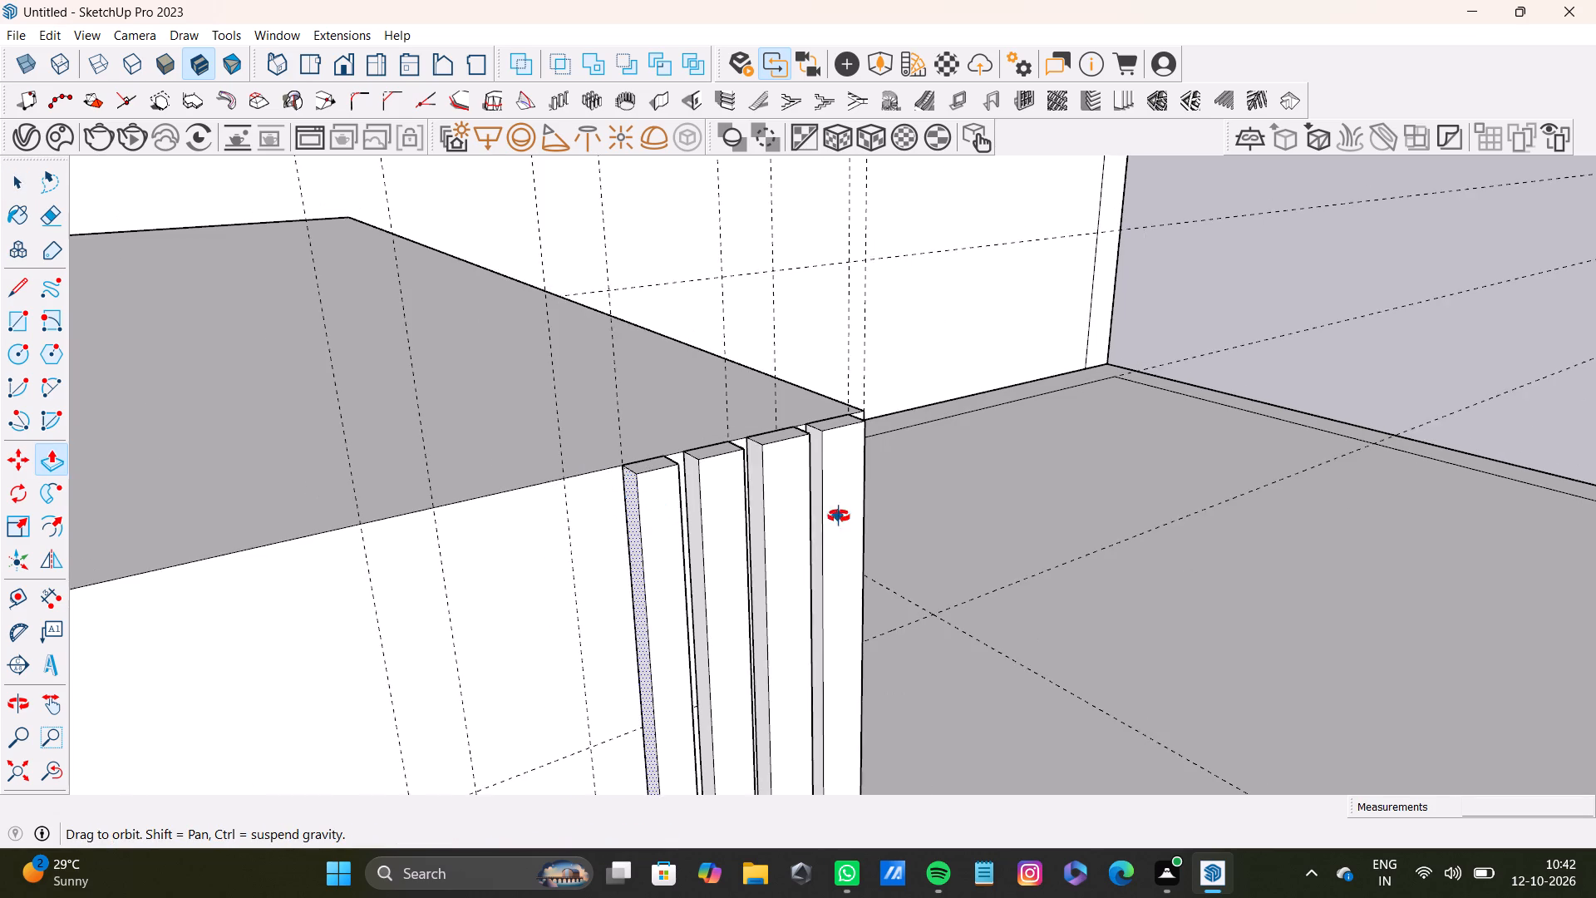
pyautogui.moveTo(839, 516); pyautogui.dragTo(638, 585, button='middle')
pyautogui.scroll(8, 829, 445)
pyautogui.moveTo(822, 473); pyautogui.dragTo(738, 511, button='middle')
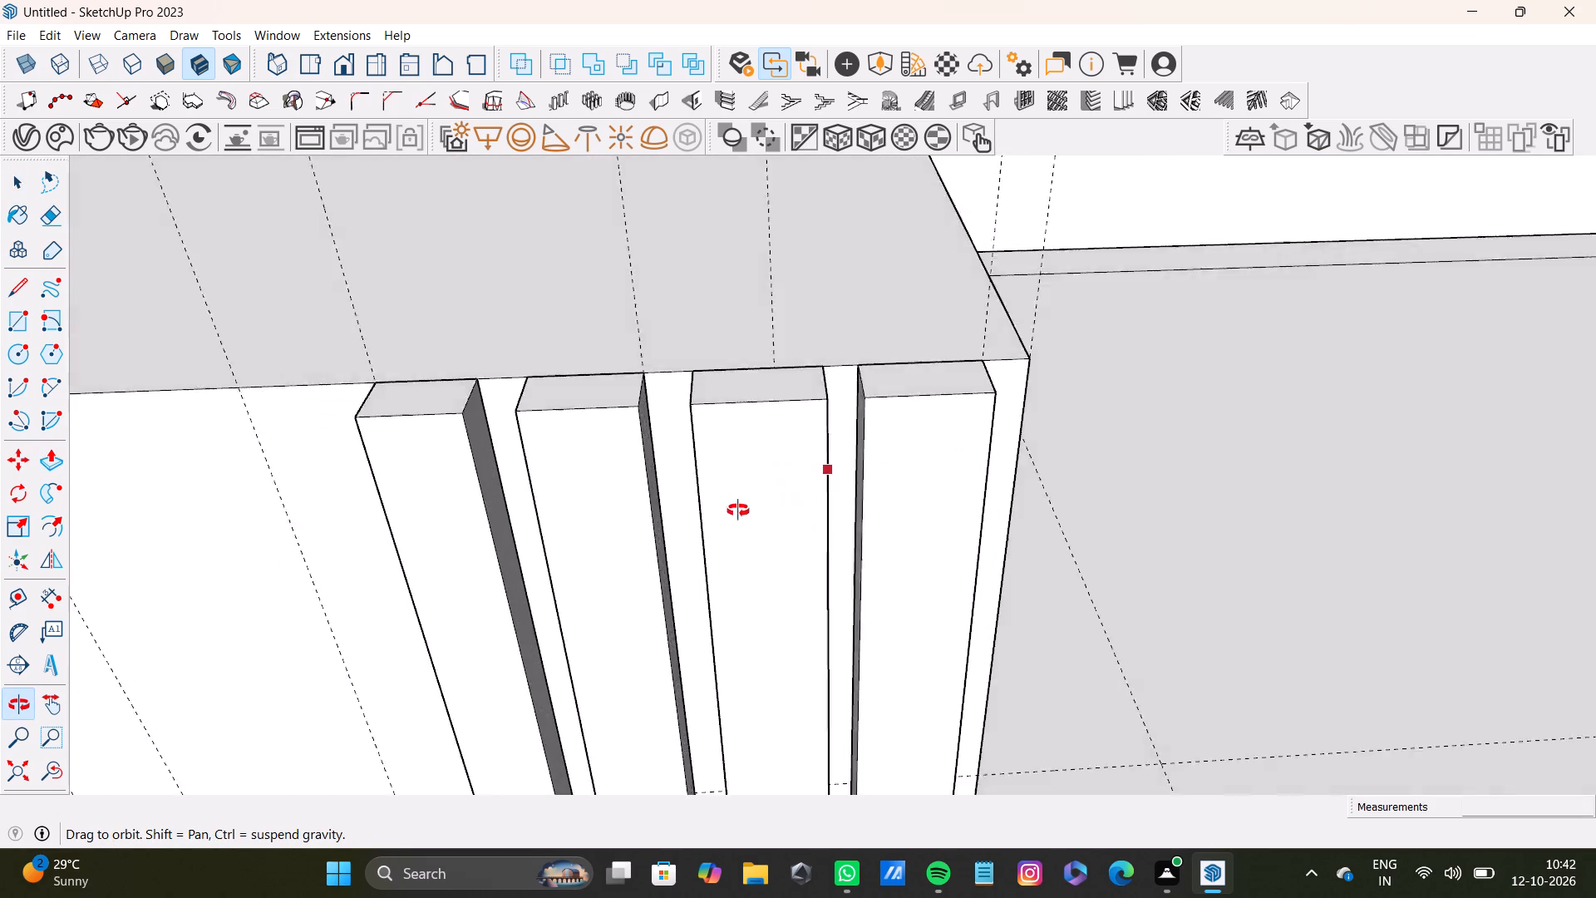
pyautogui.moveTo(738, 511); pyautogui.dragTo(993, 427, button='middle')
pyautogui.scroll(6, 889, 463)
pyautogui.press('space')
pyautogui.click(791, 382)
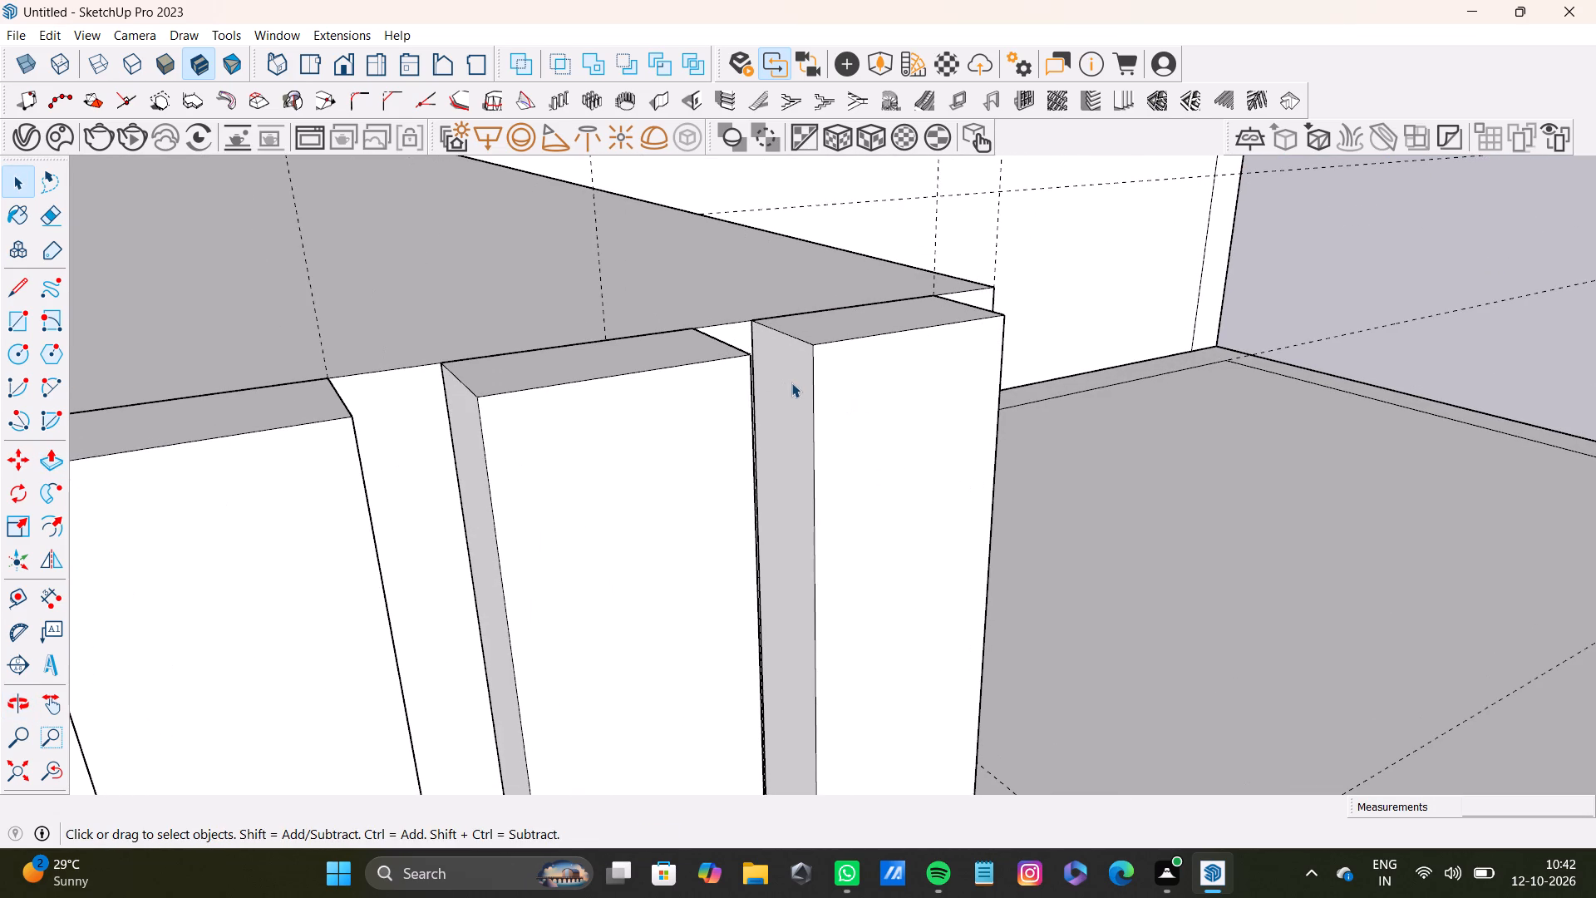
pyautogui.press('p')
pyautogui.moveTo(786, 400); pyautogui.dragTo(816, 394)
# Push the left side face of the second strip from the box corner slightly inward.
pyautogui.scroll(-2, 706, 517)
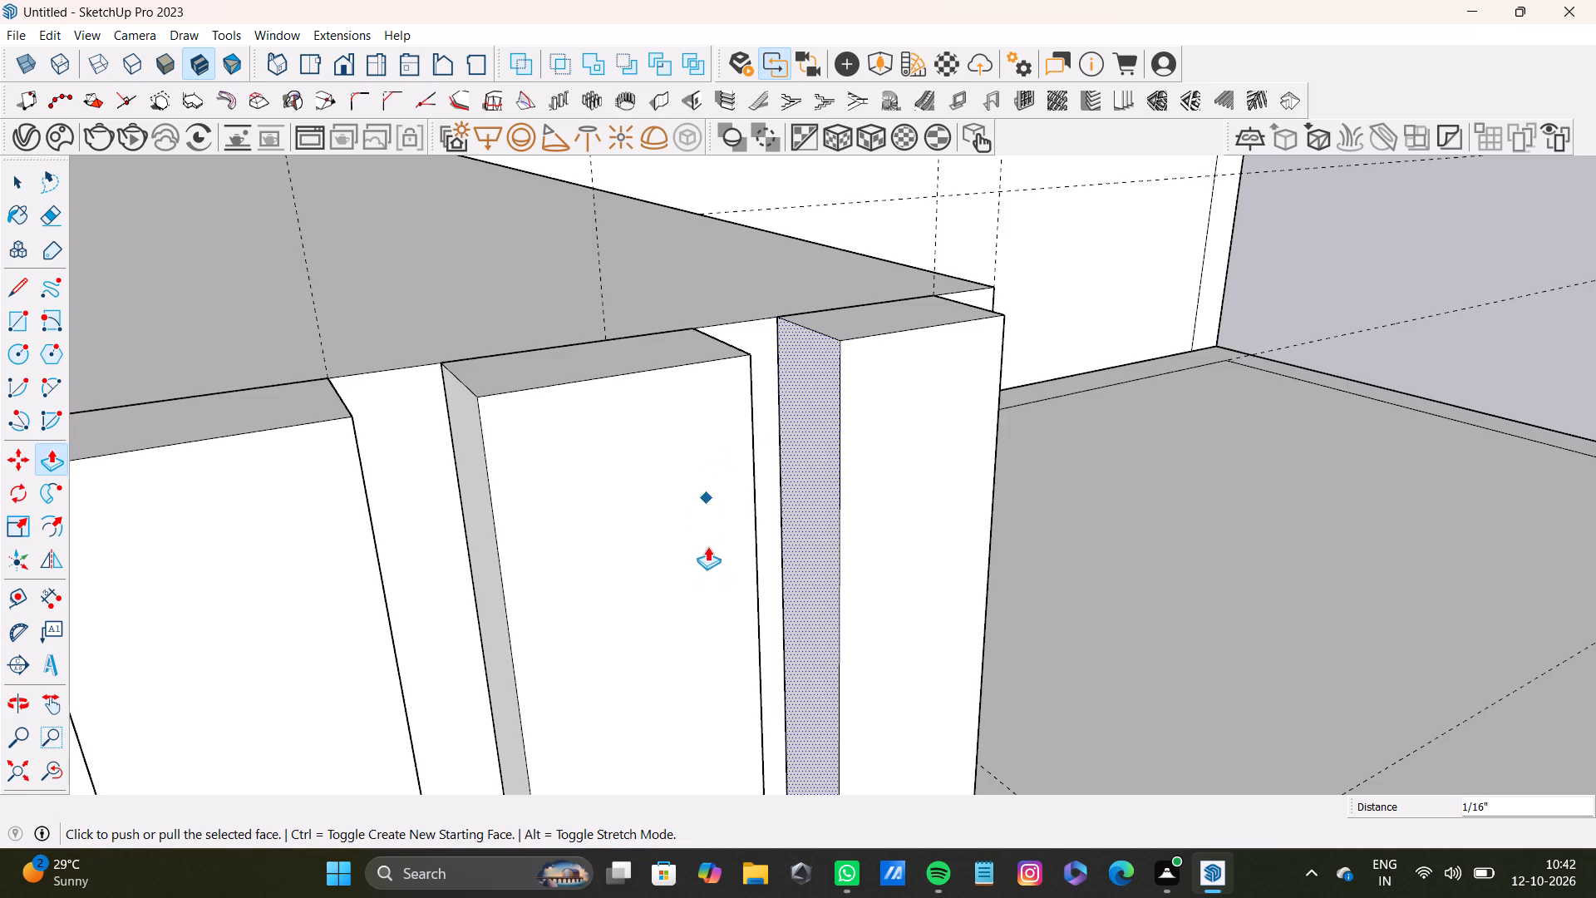
pyautogui.scroll(-12, 707, 546)
pyautogui.moveTo(729, 569); pyautogui.dragTo(750, 630, button='middle')
pyautogui.scroll(-1, 747, 624)
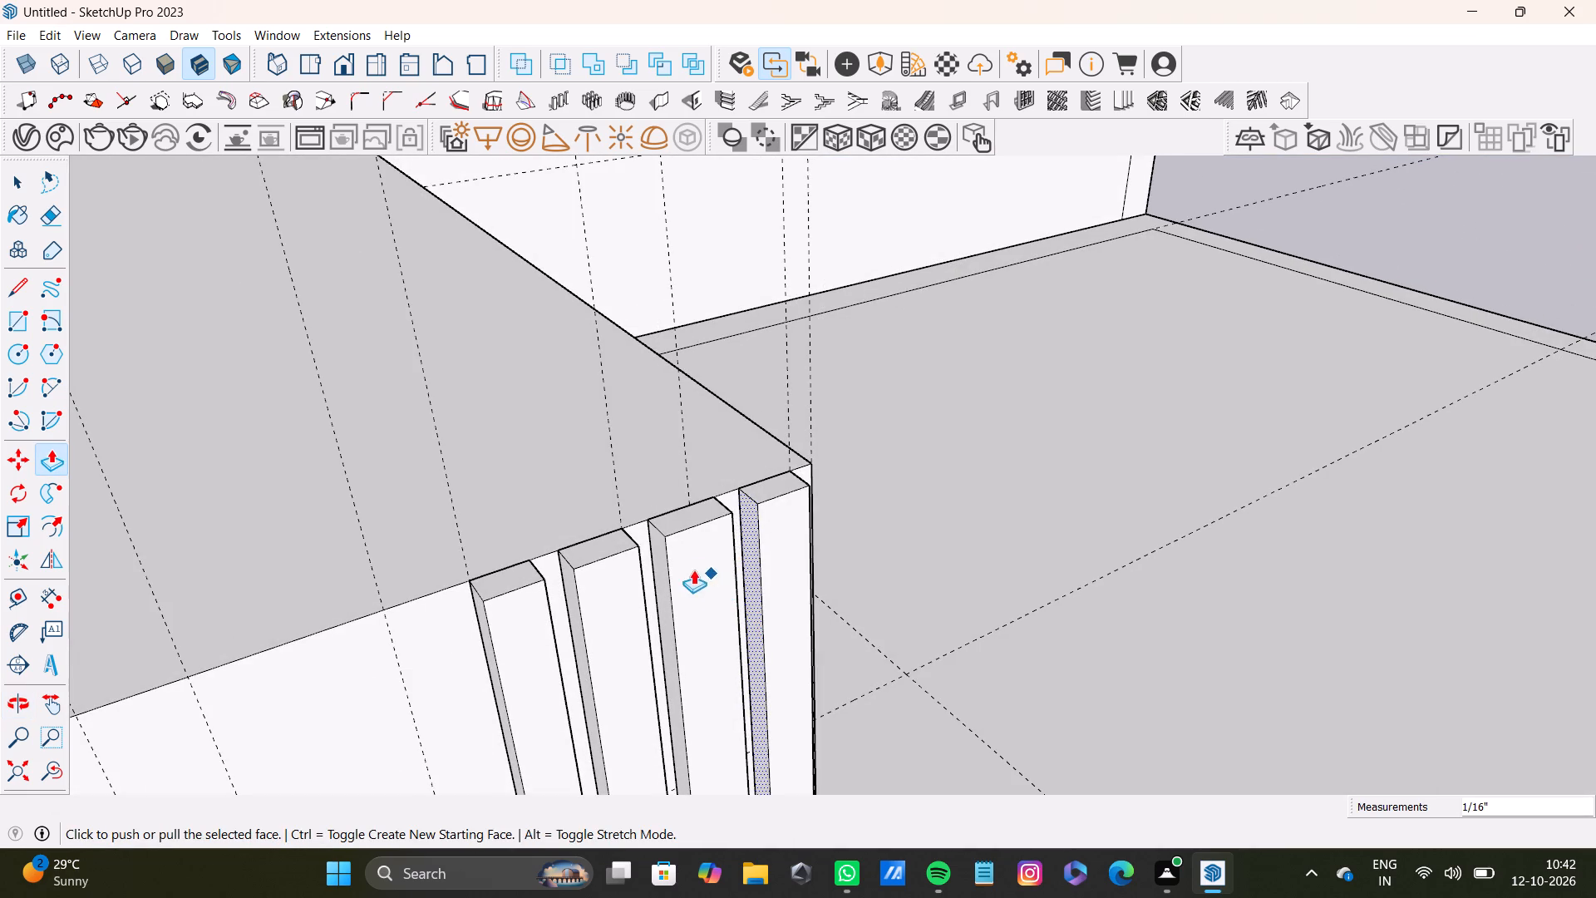
pyautogui.scroll(-4, 702, 560)
pyautogui.moveTo(754, 555); pyautogui.dragTo(646, 590, button='middle')
pyautogui.scroll(7, 662, 567)
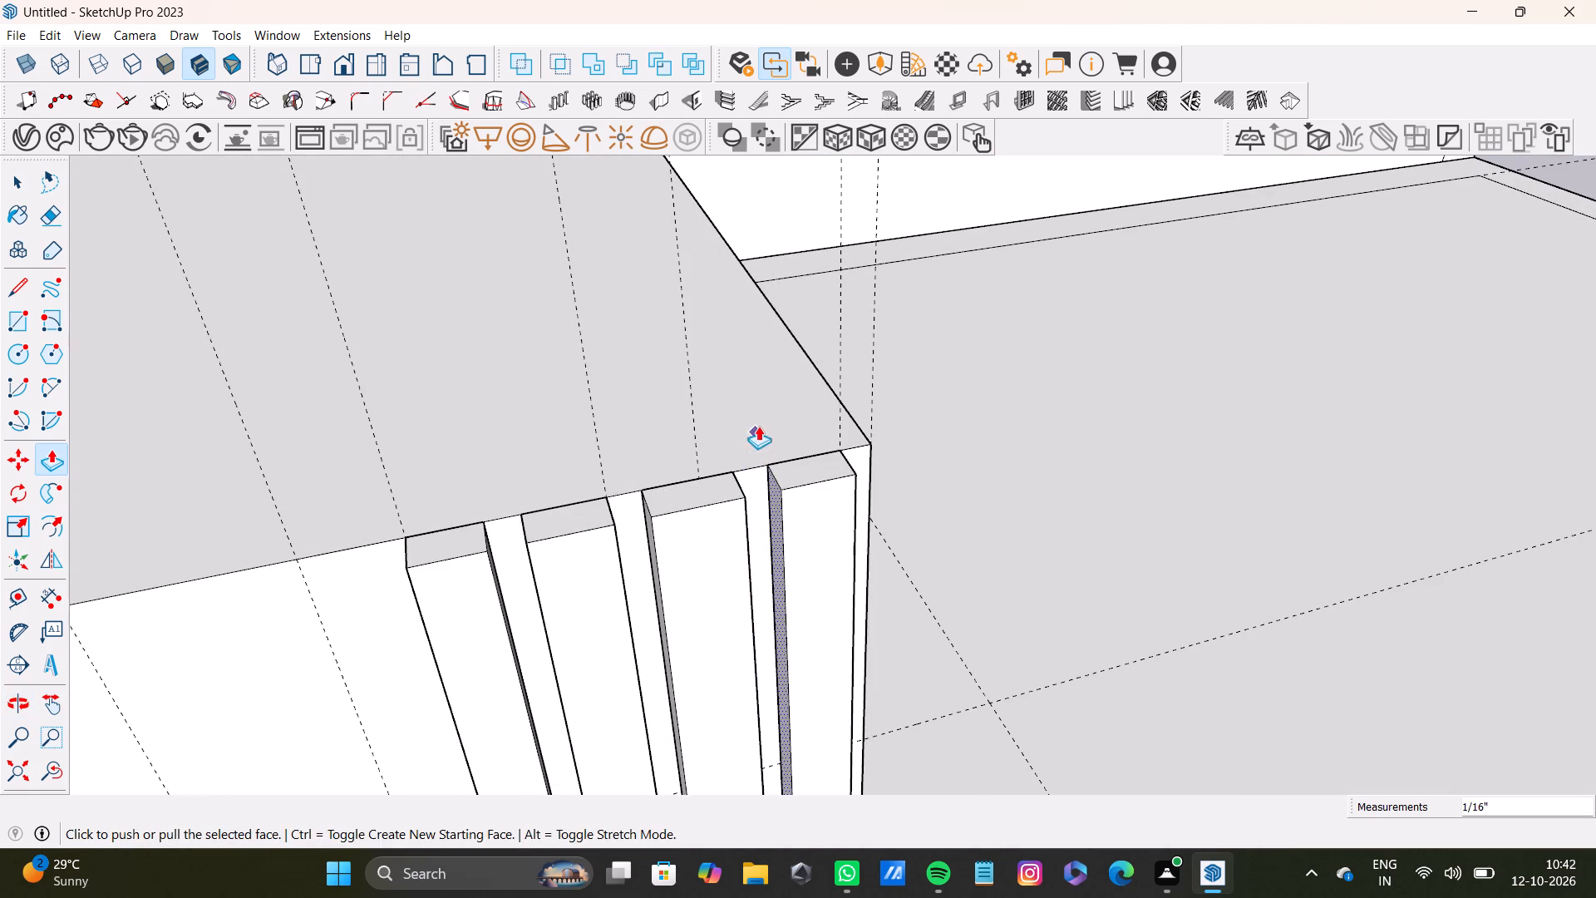
pyautogui.scroll(4, 632, 496)
pyautogui.scroll(-8, 662, 523)
pyautogui.moveTo(680, 560); pyautogui.dragTo(783, 482, button='middle')
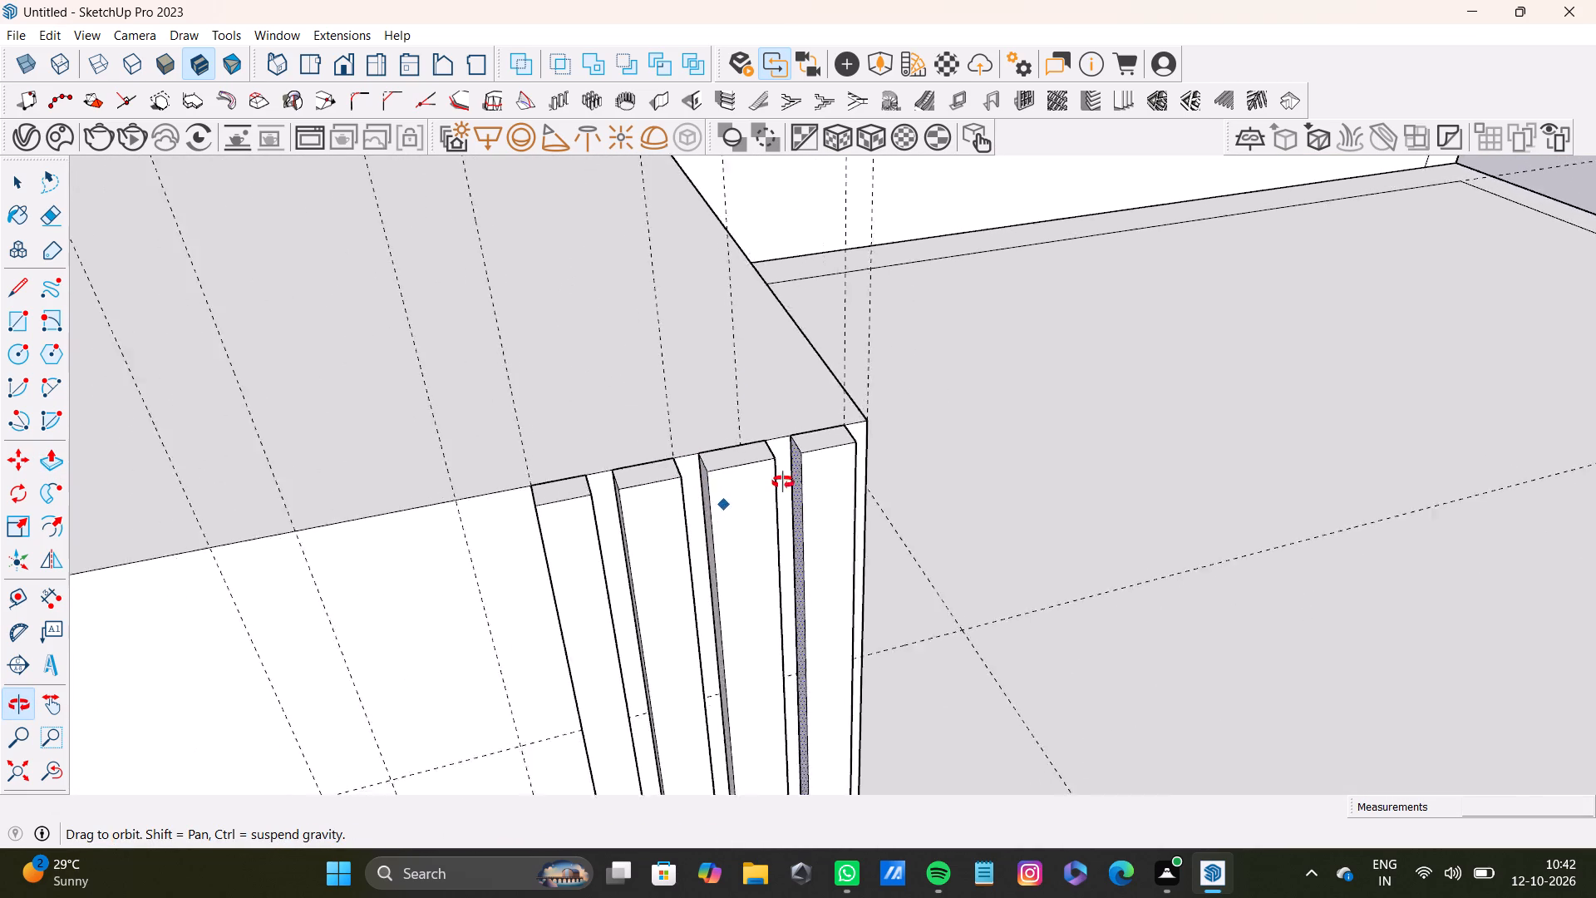
pyautogui.moveTo(783, 482); pyautogui.dragTo(859, 469, button='middle')
pyautogui.scroll(7, 768, 481)
pyautogui.press('space')
pyautogui.click(686, 501)
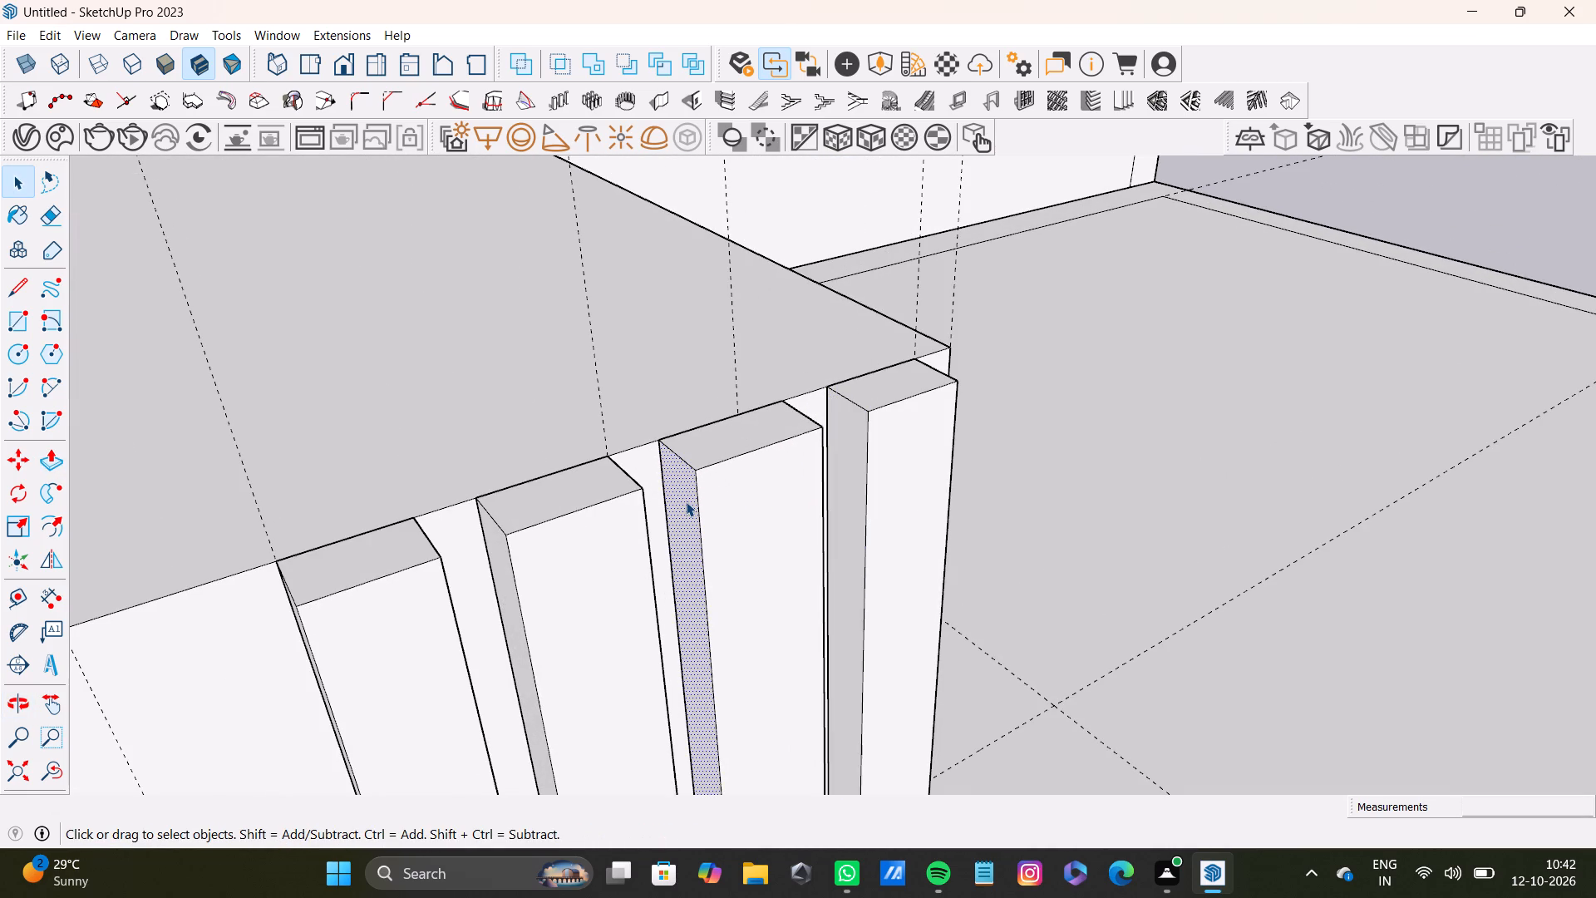
pyautogui.press('p')
pyautogui.moveTo(686, 501); pyautogui.dragTo(711, 496)
# Pull the right side face of the second strip from the box corner outward about 1/16", toward the corner strip.
pyautogui.moveTo(778, 495); pyautogui.dragTo(421, 512, button='middle')
pyautogui.scroll(4, 943, 409)
pyautogui.moveTo(961, 417); pyautogui.dragTo(925, 442, button='middle')
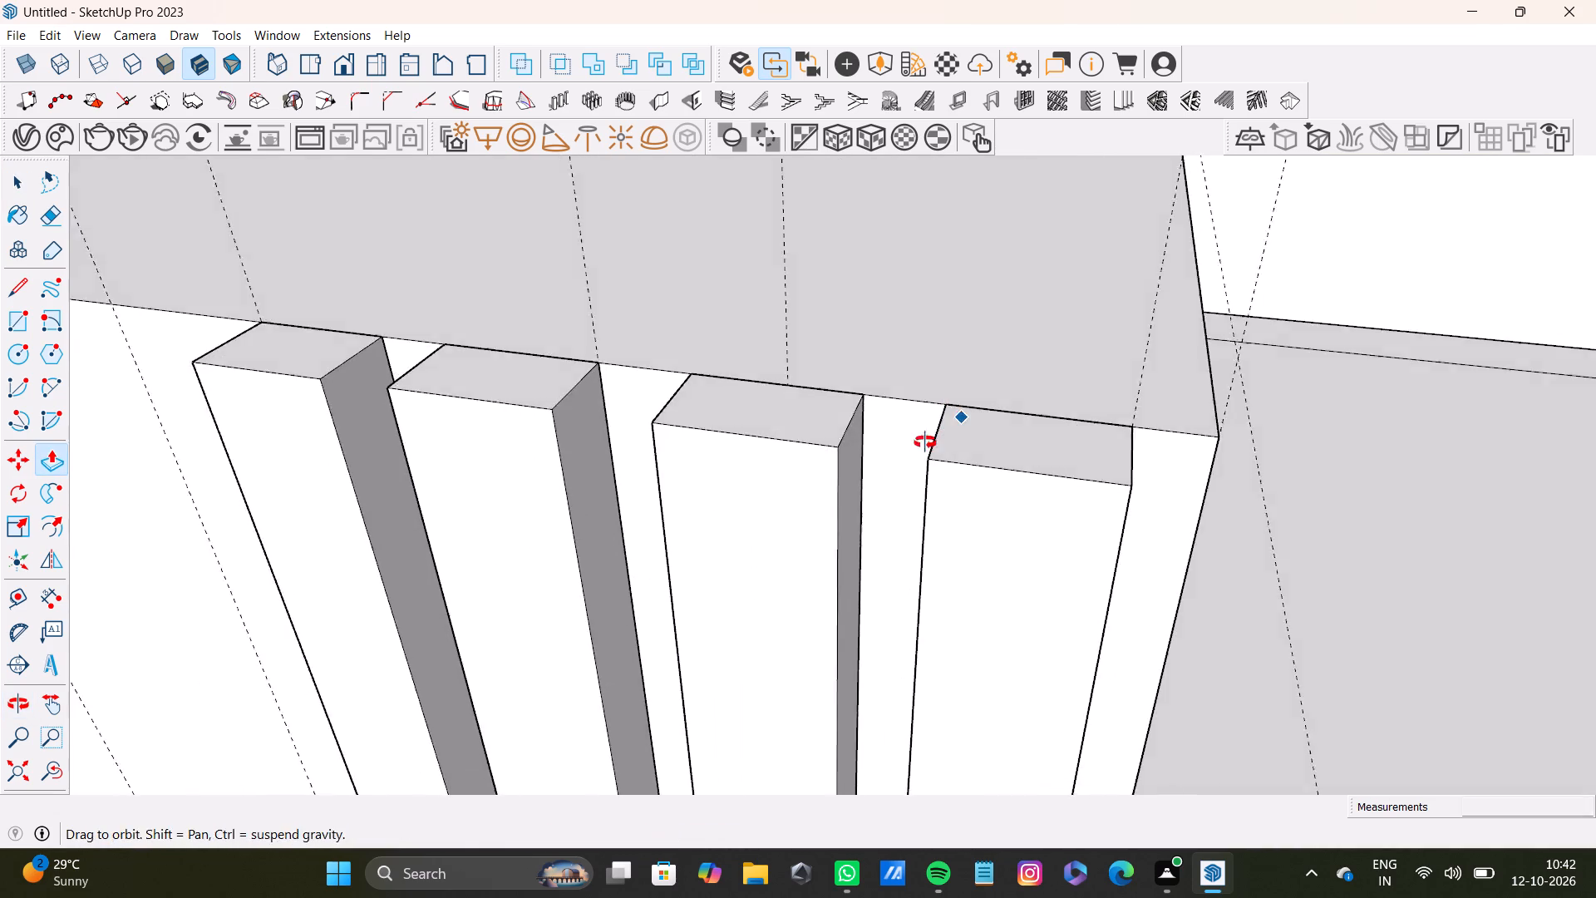
pyautogui.moveTo(925, 442); pyautogui.dragTo(834, 465, button='middle')
pyautogui.press('space')
pyautogui.scroll(4, 820, 466)
pyautogui.click(852, 459)
pyautogui.press('p')
pyautogui.moveTo(845, 458); pyautogui.dragTo(880, 466)
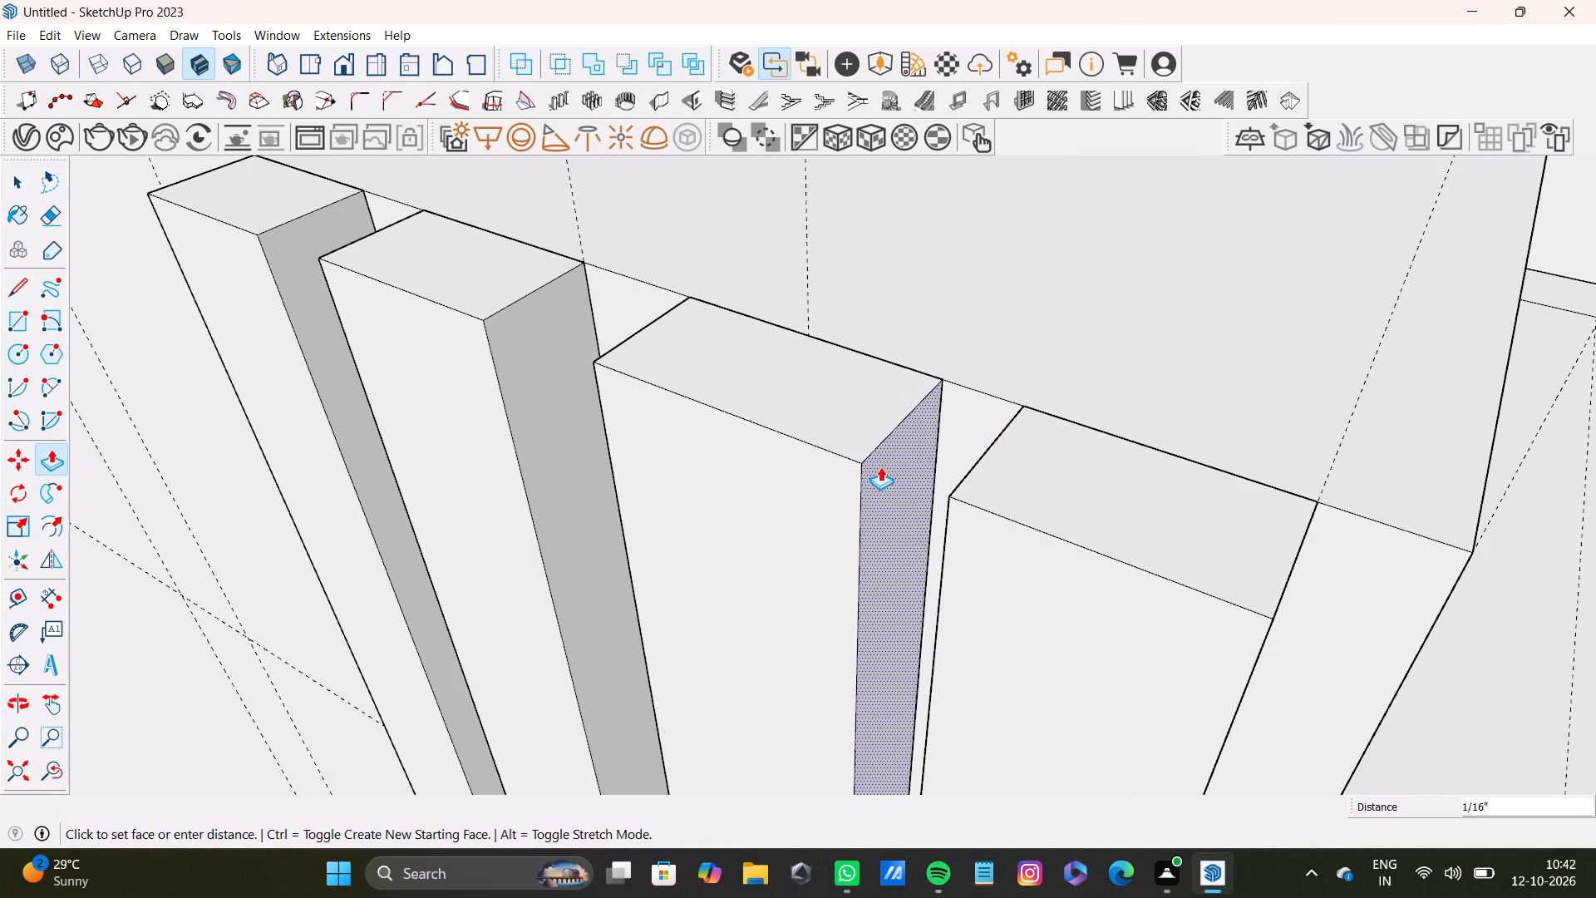
pyautogui.moveTo(880, 466); pyautogui.dragTo(881, 465)
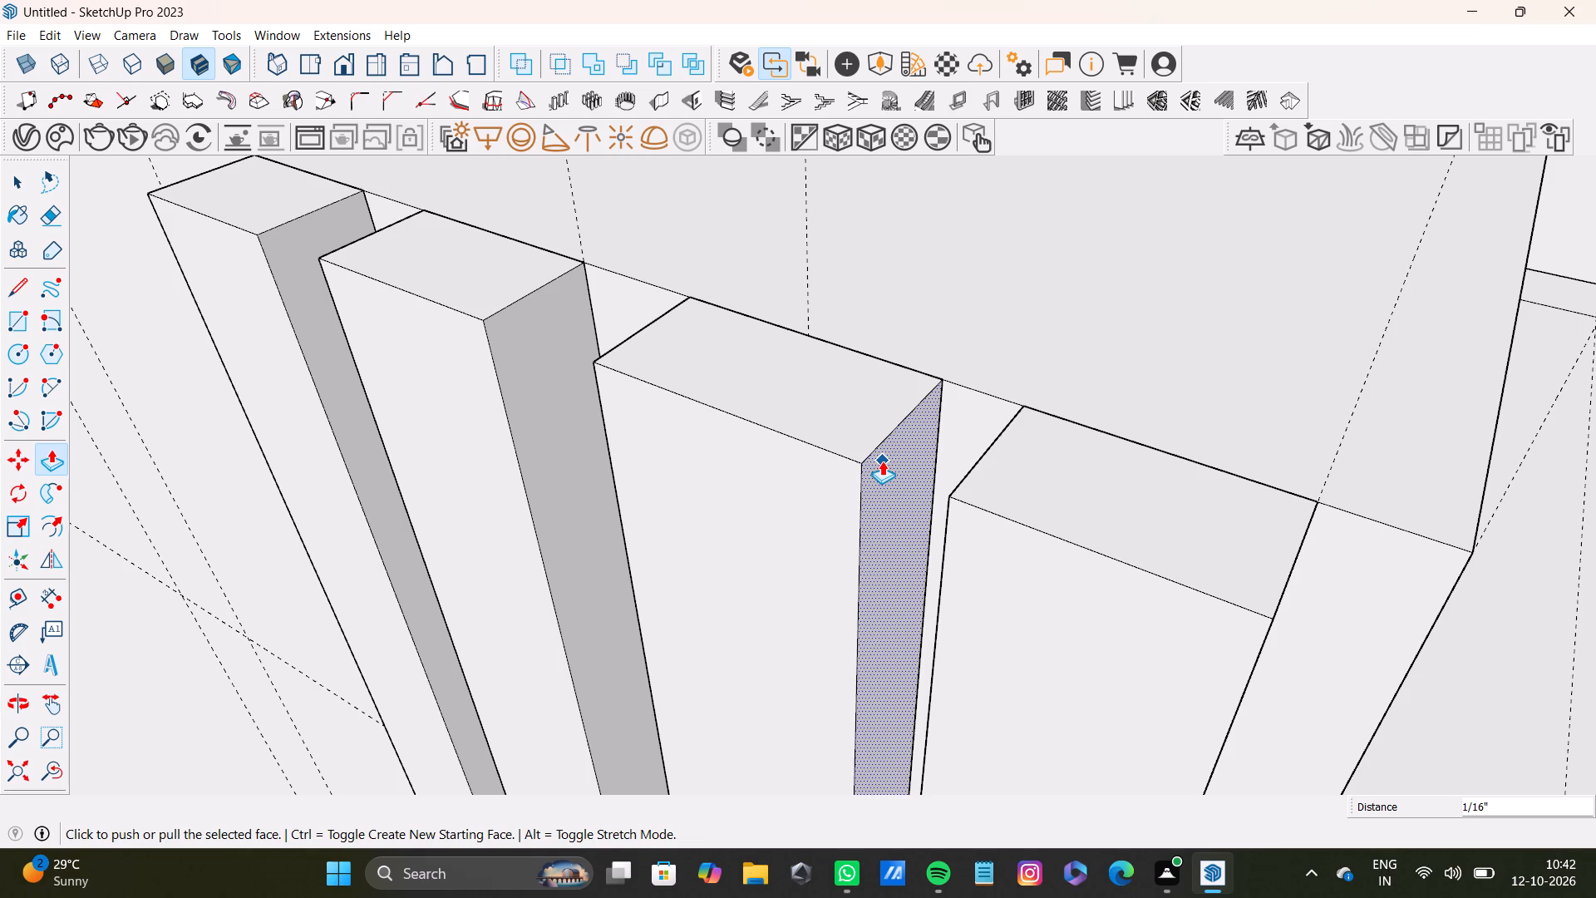
# Push the left side face of the second strip from the box corner further inward to narrow it.
pyautogui.scroll(-16, 613, 655)
pyautogui.moveTo(673, 592); pyautogui.dragTo(834, 443, button='middle')
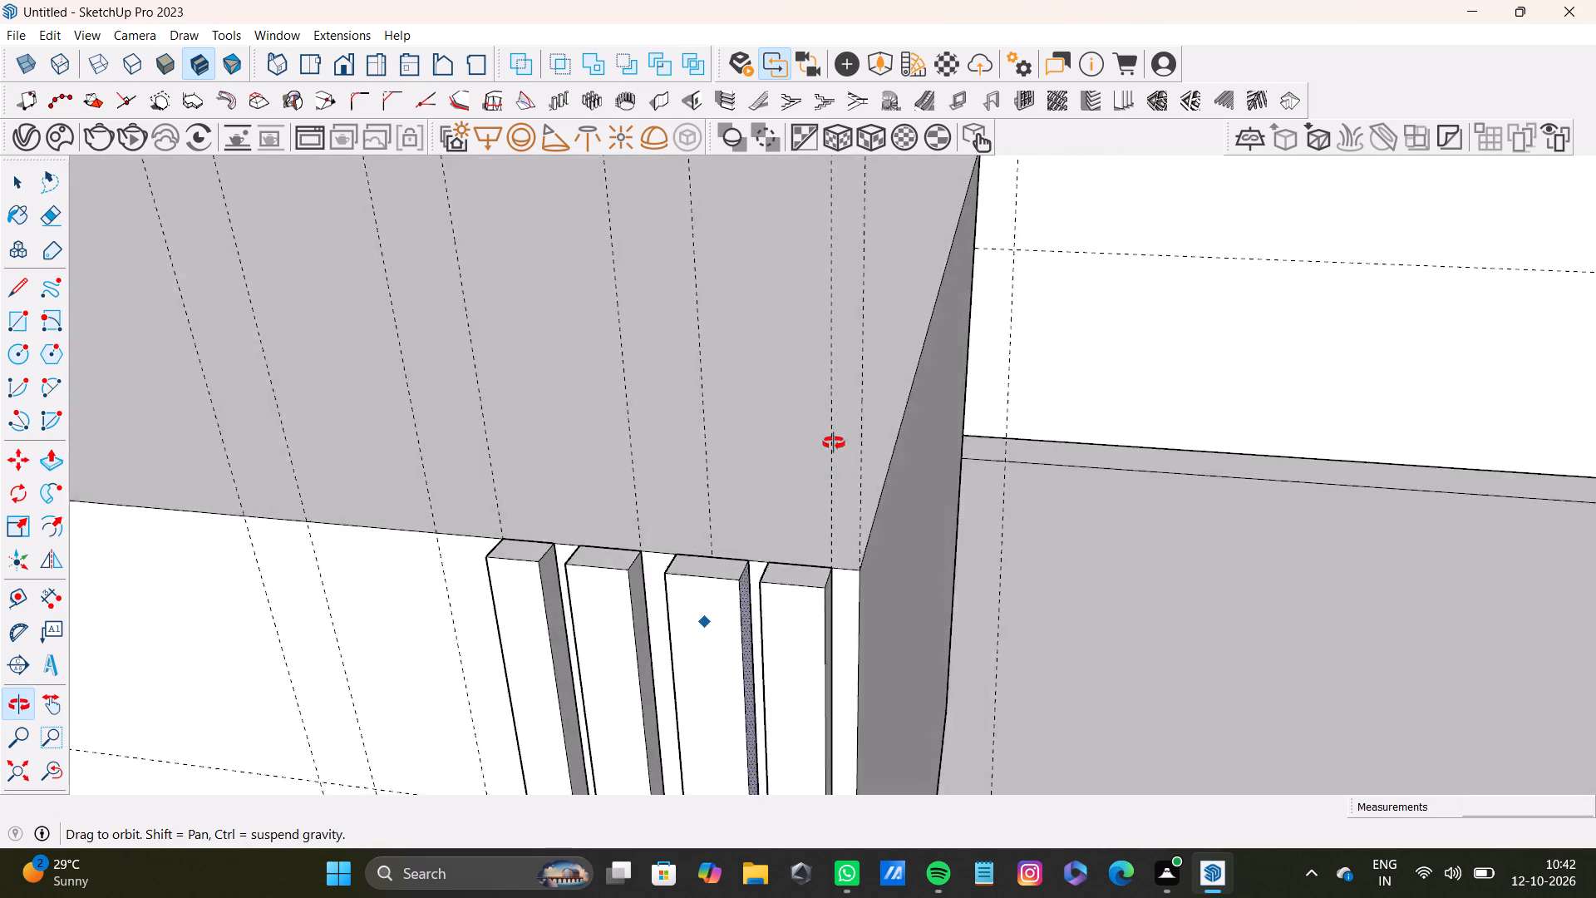
pyautogui.moveTo(834, 443); pyautogui.dragTo(806, 595, button='middle')
pyautogui.scroll(5, 702, 603)
pyautogui.scroll(-9, 728, 589)
pyautogui.keyDown('shift'); pyautogui.moveTo(728, 606); pyautogui.dragTo(741, 525, button='middle'); pyautogui.keyUp('shift')
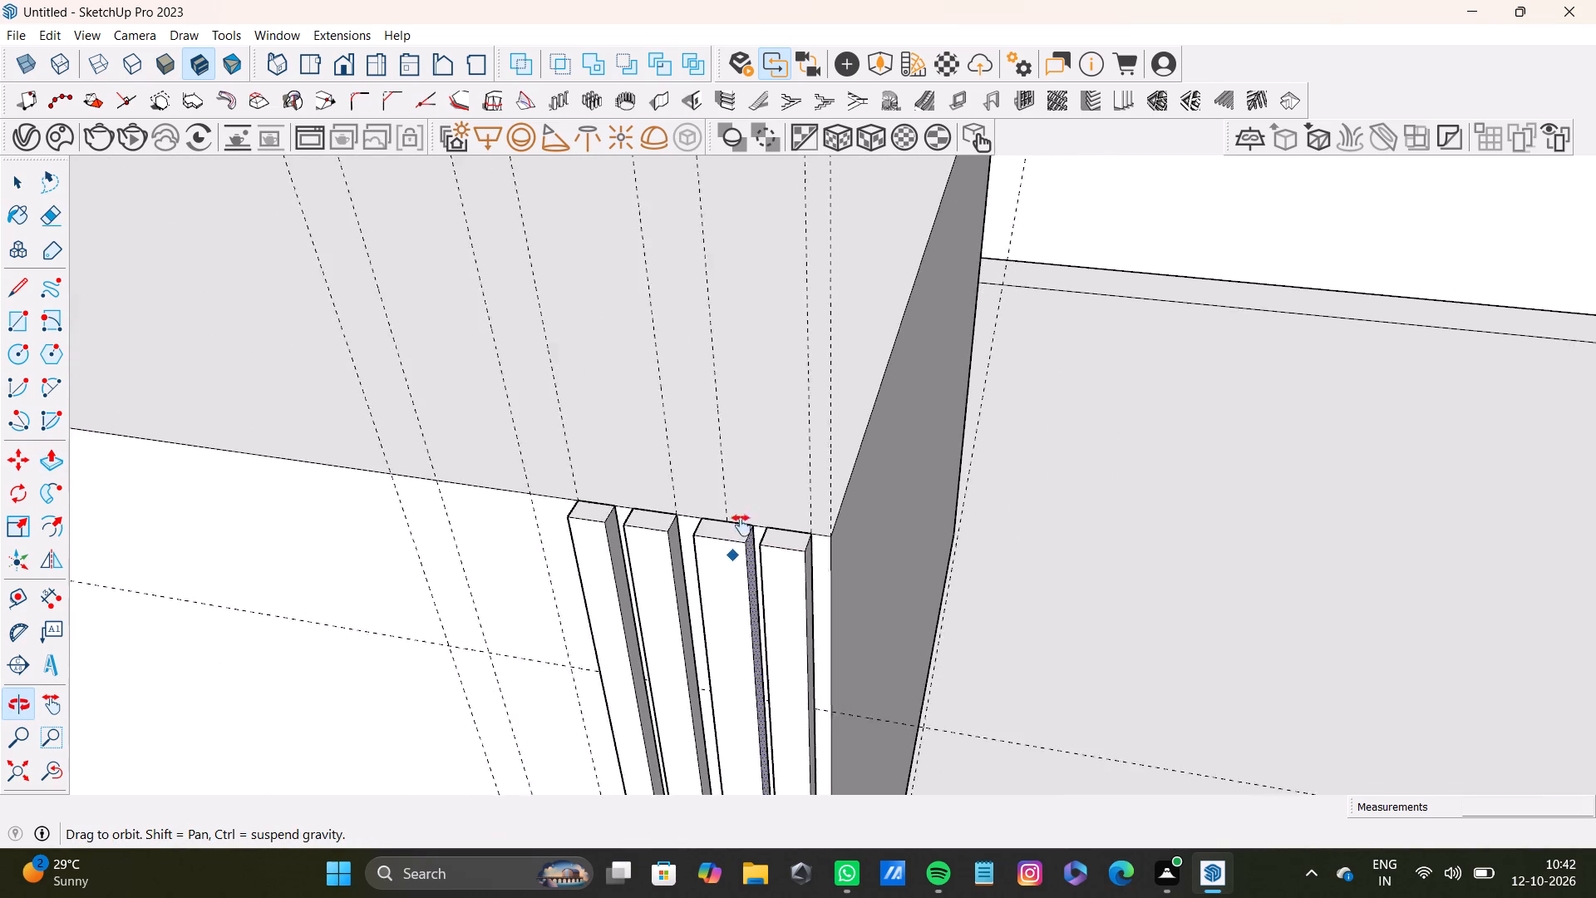
pyautogui.keyDown('shift'); pyautogui.moveTo(741, 525); pyautogui.dragTo(1030, 419, button='middle'); pyautogui.keyUp('shift')
pyautogui.scroll(8, 850, 492)
pyautogui.keyDown('shift'); pyautogui.moveTo(879, 437); pyautogui.dragTo(881, 520, button='middle'); pyautogui.keyUp('shift')
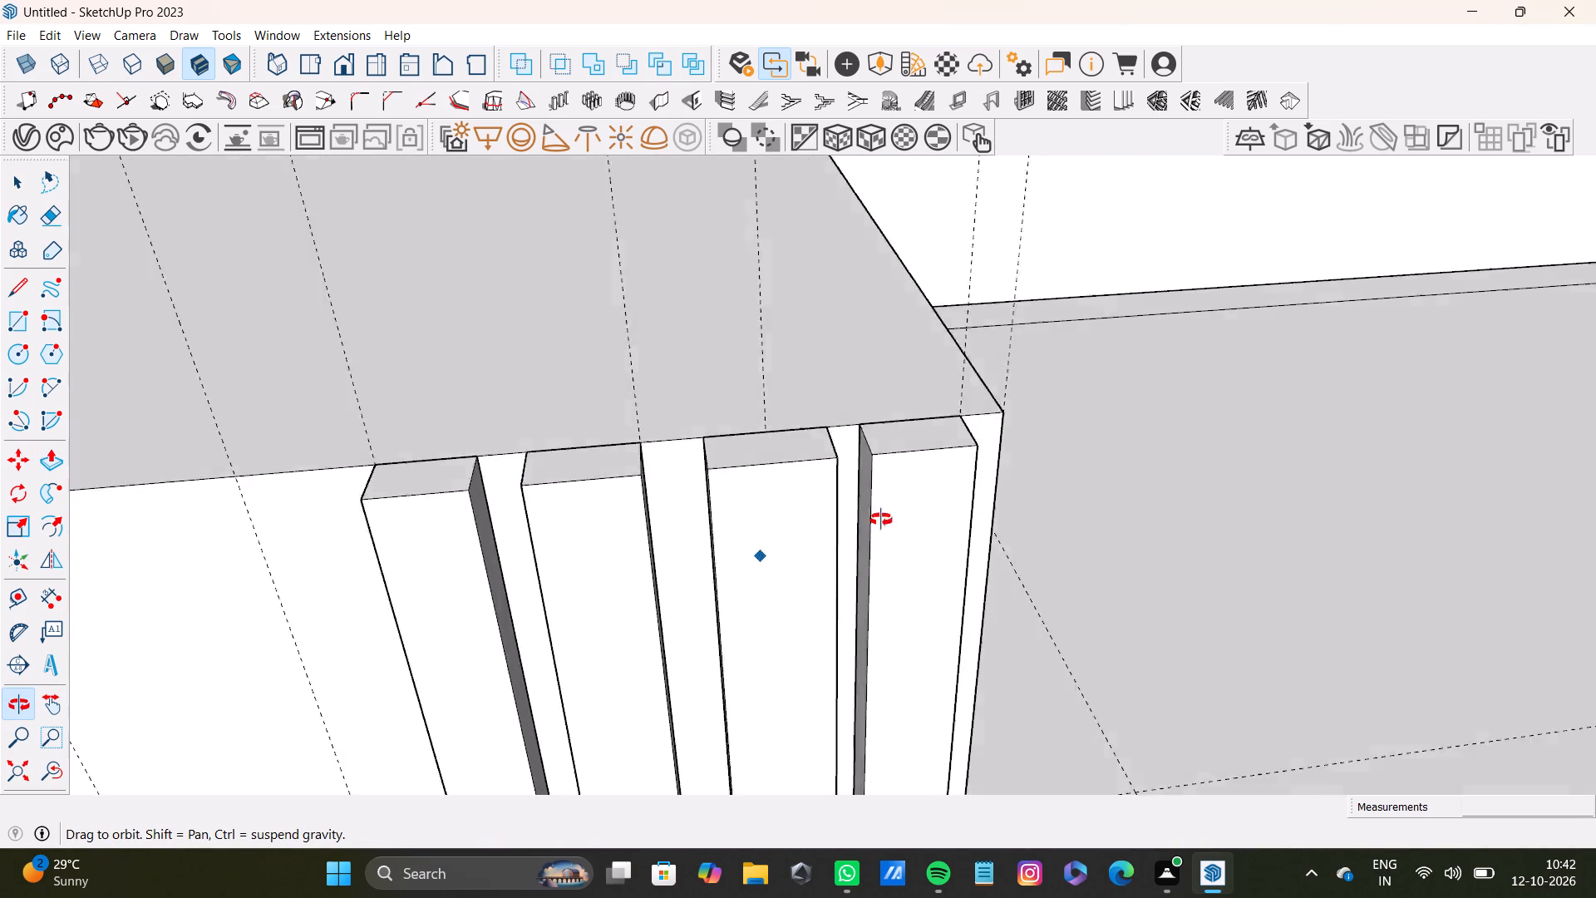
pyautogui.keyDown('shift'); pyautogui.moveTo(881, 520); pyautogui.dragTo(955, 506, button='middle'); pyautogui.keyUp('shift')
pyautogui.scroll(5, 745, 528)
pyautogui.press('space')
pyautogui.click(692, 519)
pyautogui.press('p')
pyautogui.moveTo(692, 520); pyautogui.dragTo(743, 500)
# Pull the right side face of the third strip from the box corner outward about 3/16", toward the corner.
pyautogui.scroll(-12, 864, 559)
pyautogui.moveTo(906, 572); pyautogui.dragTo(394, 609, button='middle')
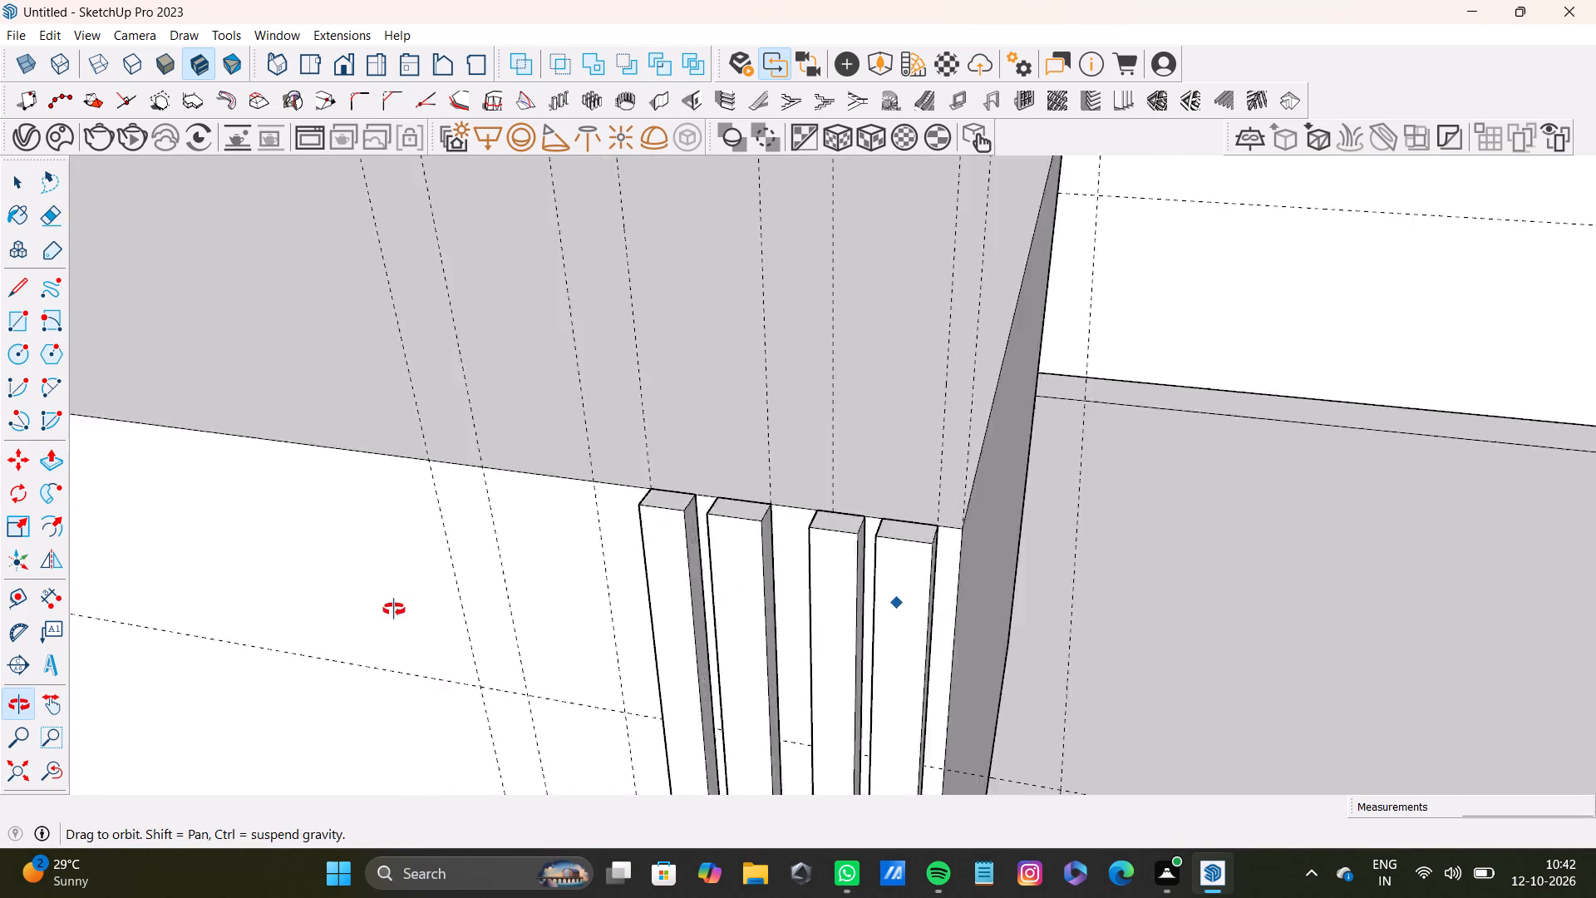
pyautogui.moveTo(394, 609); pyautogui.dragTo(394, 610, button='middle')
pyautogui.scroll(4, 800, 590)
pyautogui.scroll(-4, 805, 583)
pyautogui.moveTo(805, 587); pyautogui.dragTo(1180, 535, button='middle')
pyautogui.scroll(5, 823, 546)
pyautogui.moveTo(833, 537); pyautogui.dragTo(678, 568, button='middle')
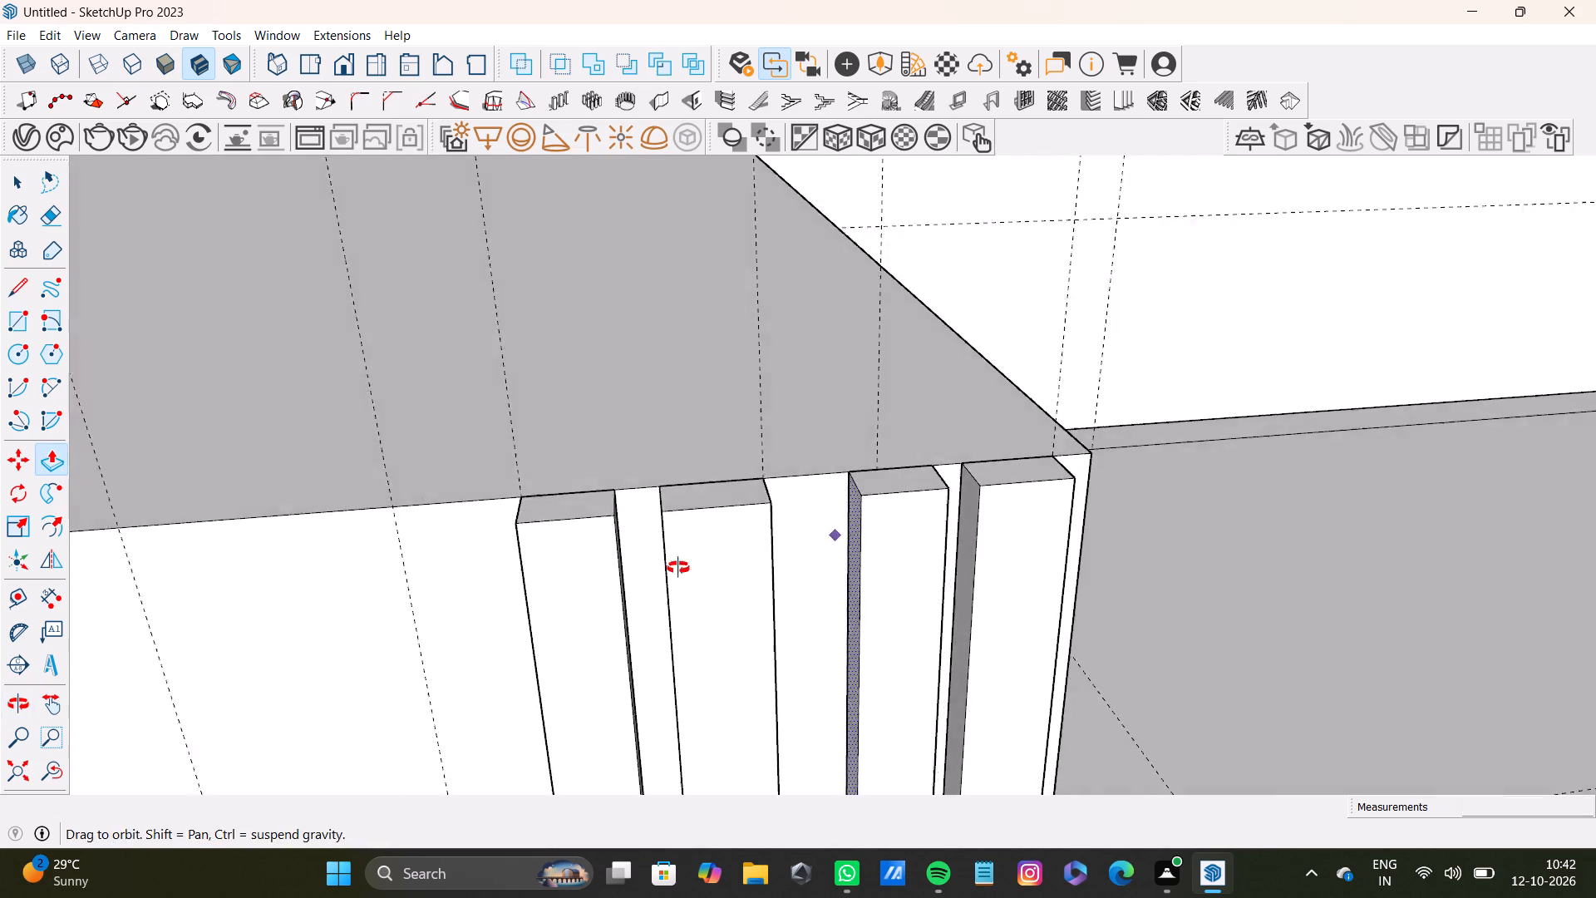
pyautogui.moveTo(678, 568); pyautogui.dragTo(518, 542, button='middle')
pyautogui.scroll(4, 730, 489)
pyautogui.press('space')
pyautogui.click(791, 519)
pyautogui.press('p')
pyautogui.moveTo(791, 519); pyautogui.dragTo(869, 516)
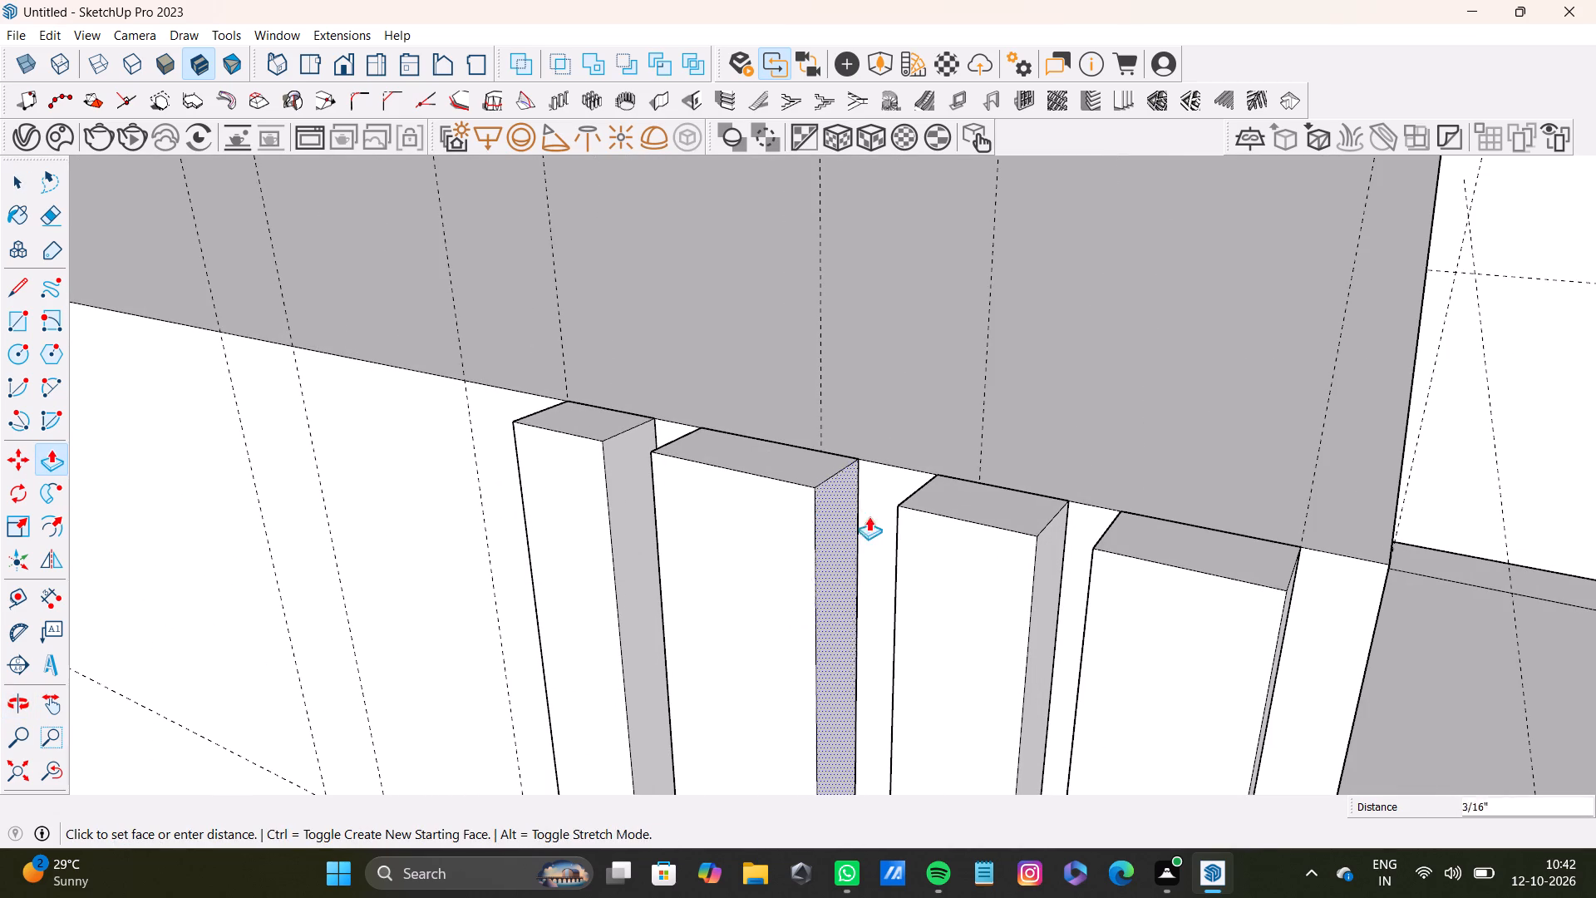
pyautogui.moveTo(869, 516); pyautogui.dragTo(877, 515)
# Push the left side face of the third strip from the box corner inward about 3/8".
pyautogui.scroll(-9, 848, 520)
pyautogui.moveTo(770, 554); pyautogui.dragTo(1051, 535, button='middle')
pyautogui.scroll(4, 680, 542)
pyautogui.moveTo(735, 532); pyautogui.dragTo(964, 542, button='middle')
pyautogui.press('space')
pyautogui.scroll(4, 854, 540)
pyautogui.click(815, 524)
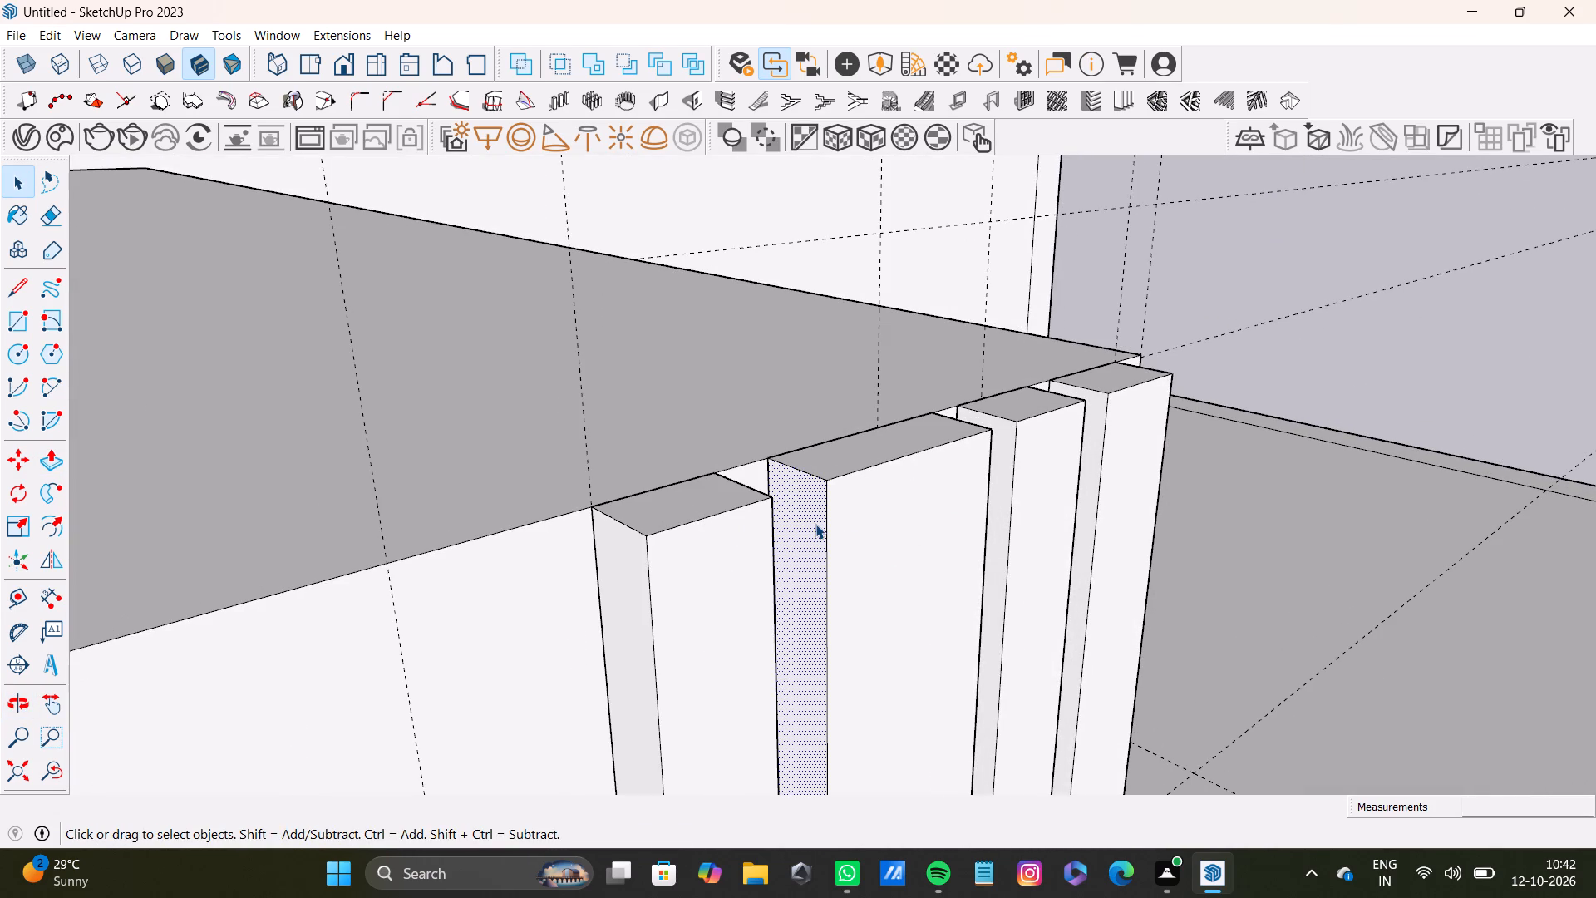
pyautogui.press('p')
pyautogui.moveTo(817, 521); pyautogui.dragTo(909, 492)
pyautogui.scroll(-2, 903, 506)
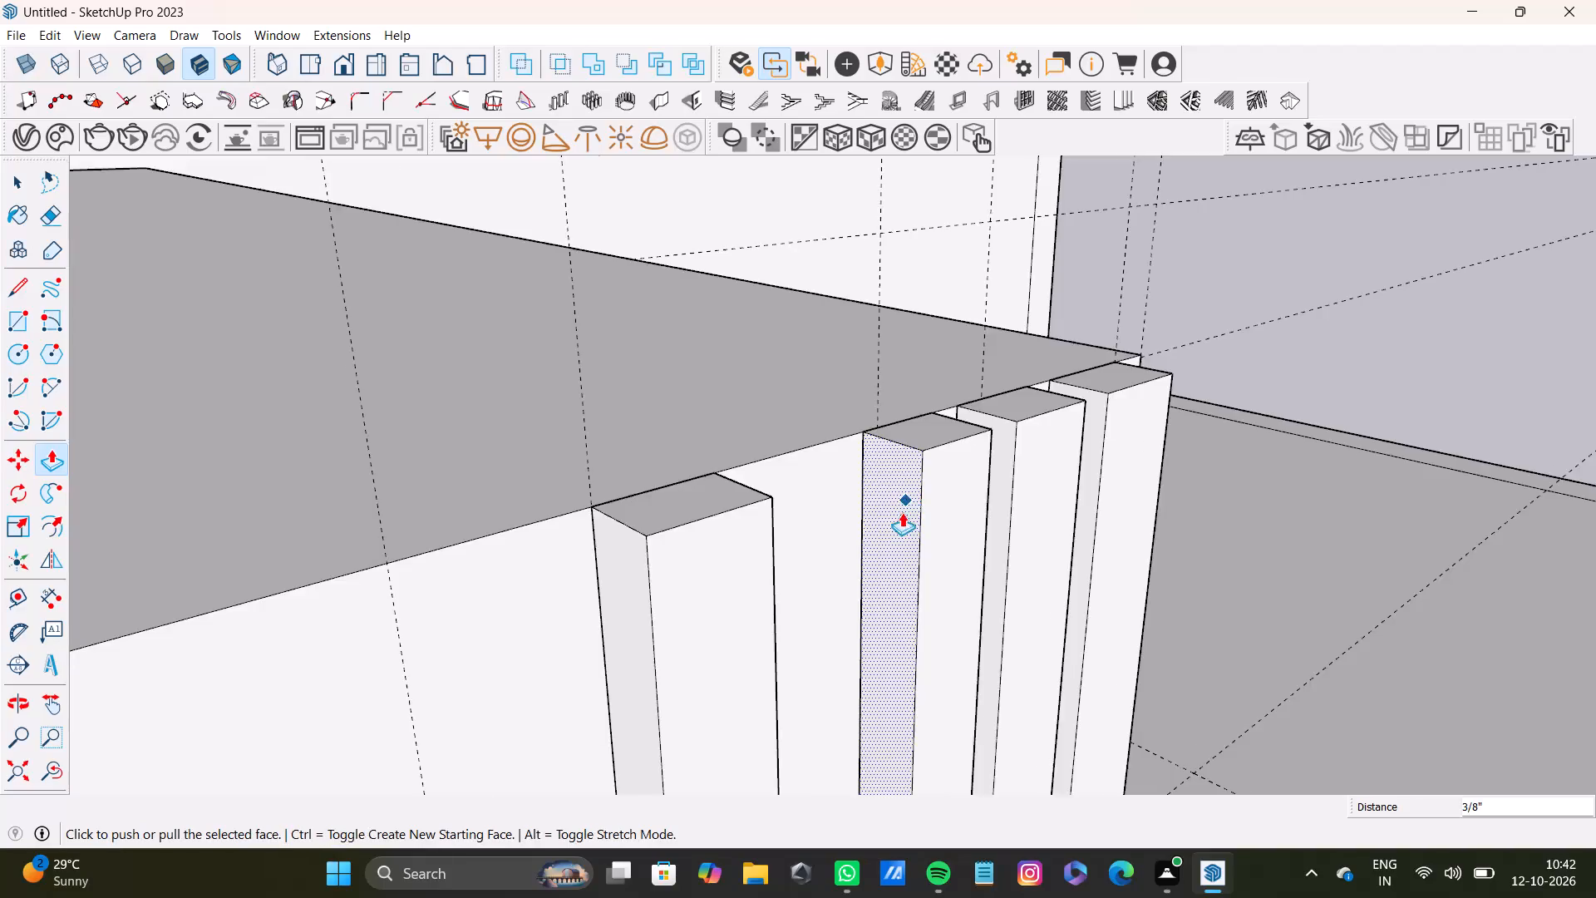
# Measure the top widths of the two strips nearest the box corner with the Tape Measure.
pyautogui.scroll(-7, 902, 512)
pyautogui.moveTo(989, 561); pyautogui.dragTo(773, 601, button='middle')
pyautogui.scroll(7, 876, 563)
pyautogui.moveTo(896, 541); pyautogui.dragTo(885, 458, button='middle')
pyautogui.scroll(1, 897, 541)
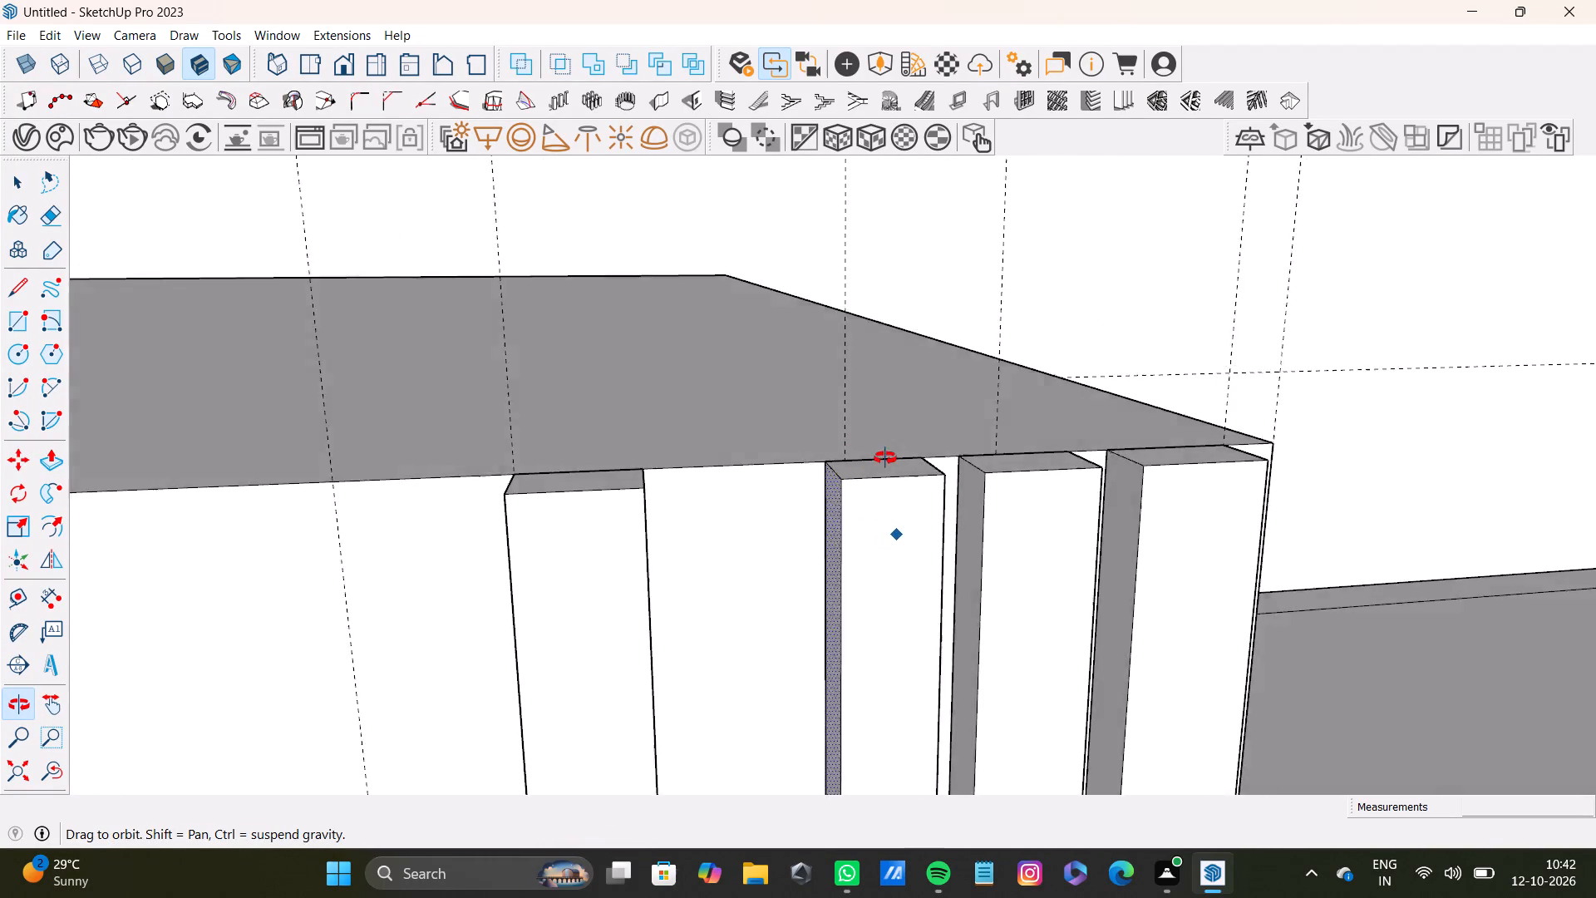
pyautogui.moveTo(885, 458); pyautogui.dragTo(536, 626, button='middle')
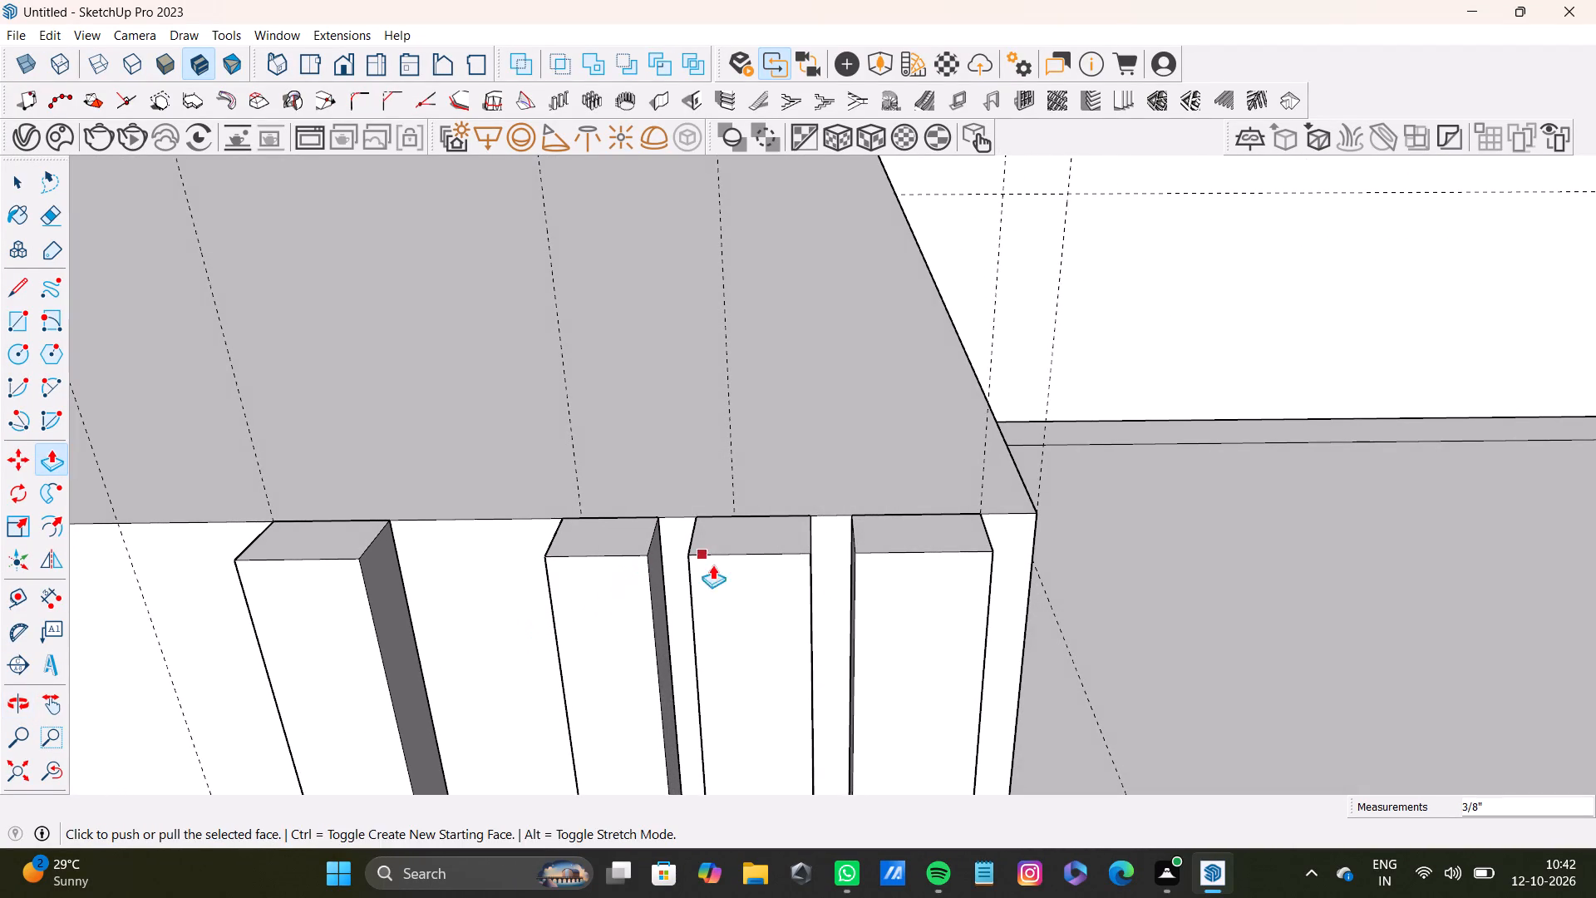
pyautogui.press('t')
pyautogui.click(852, 530)
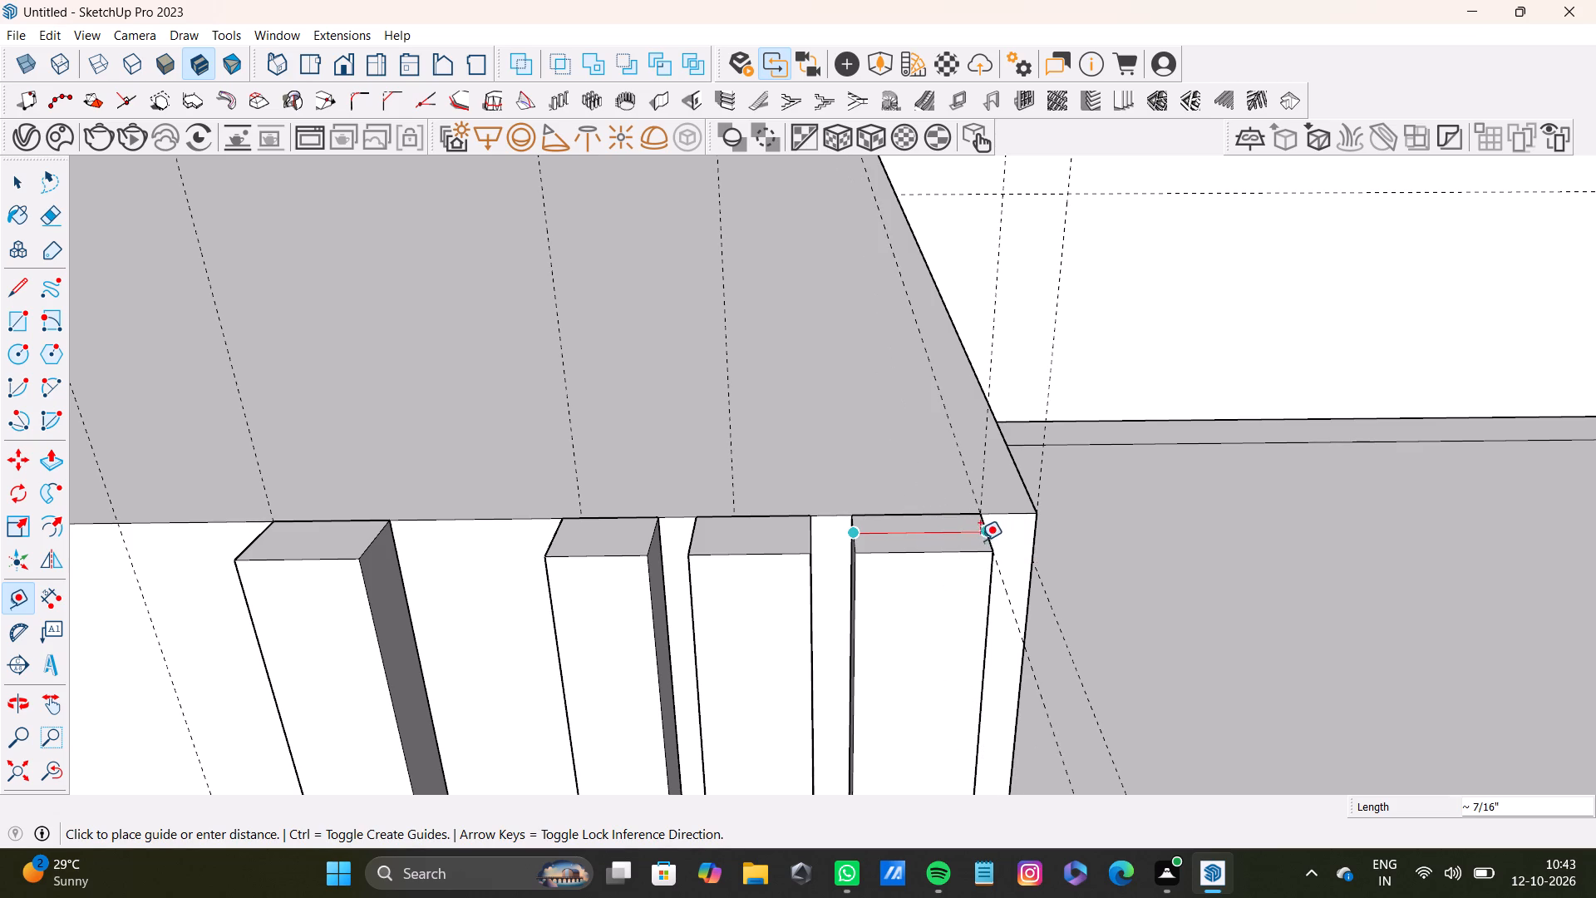
pyautogui.press('space')
pyautogui.press('t')
pyautogui.moveTo(991, 535); pyautogui.dragTo(979, 540)
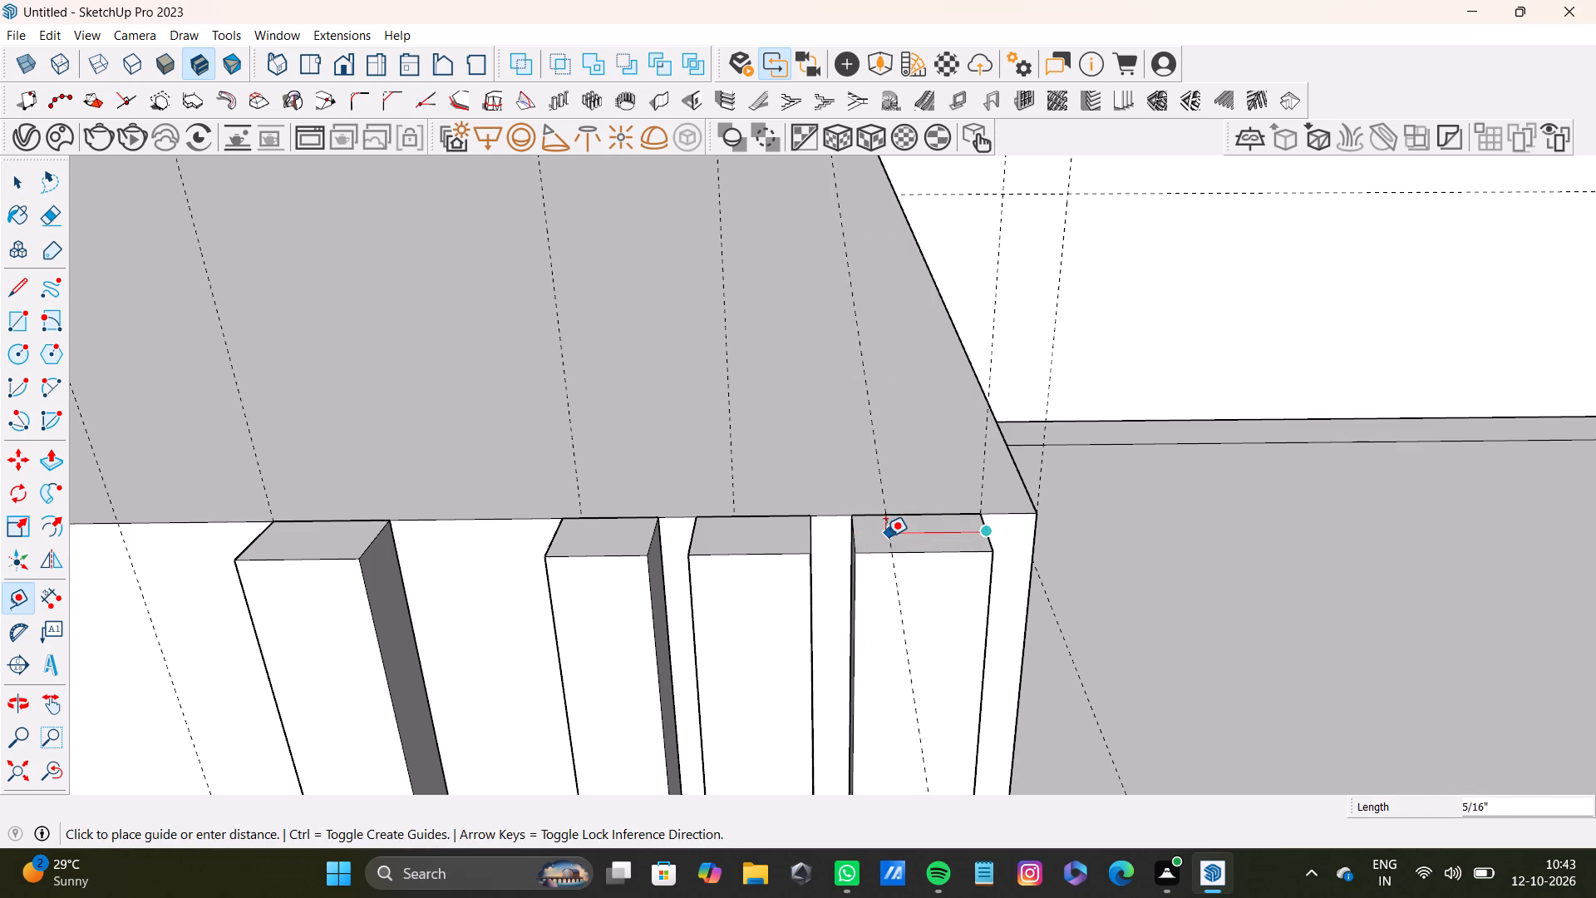
pyautogui.click(885, 536)
pyautogui.scroll(-4, 794, 570)
pyautogui.moveTo(796, 570); pyautogui.dragTo(827, 659, button='middle')
pyautogui.scroll(7, 817, 547)
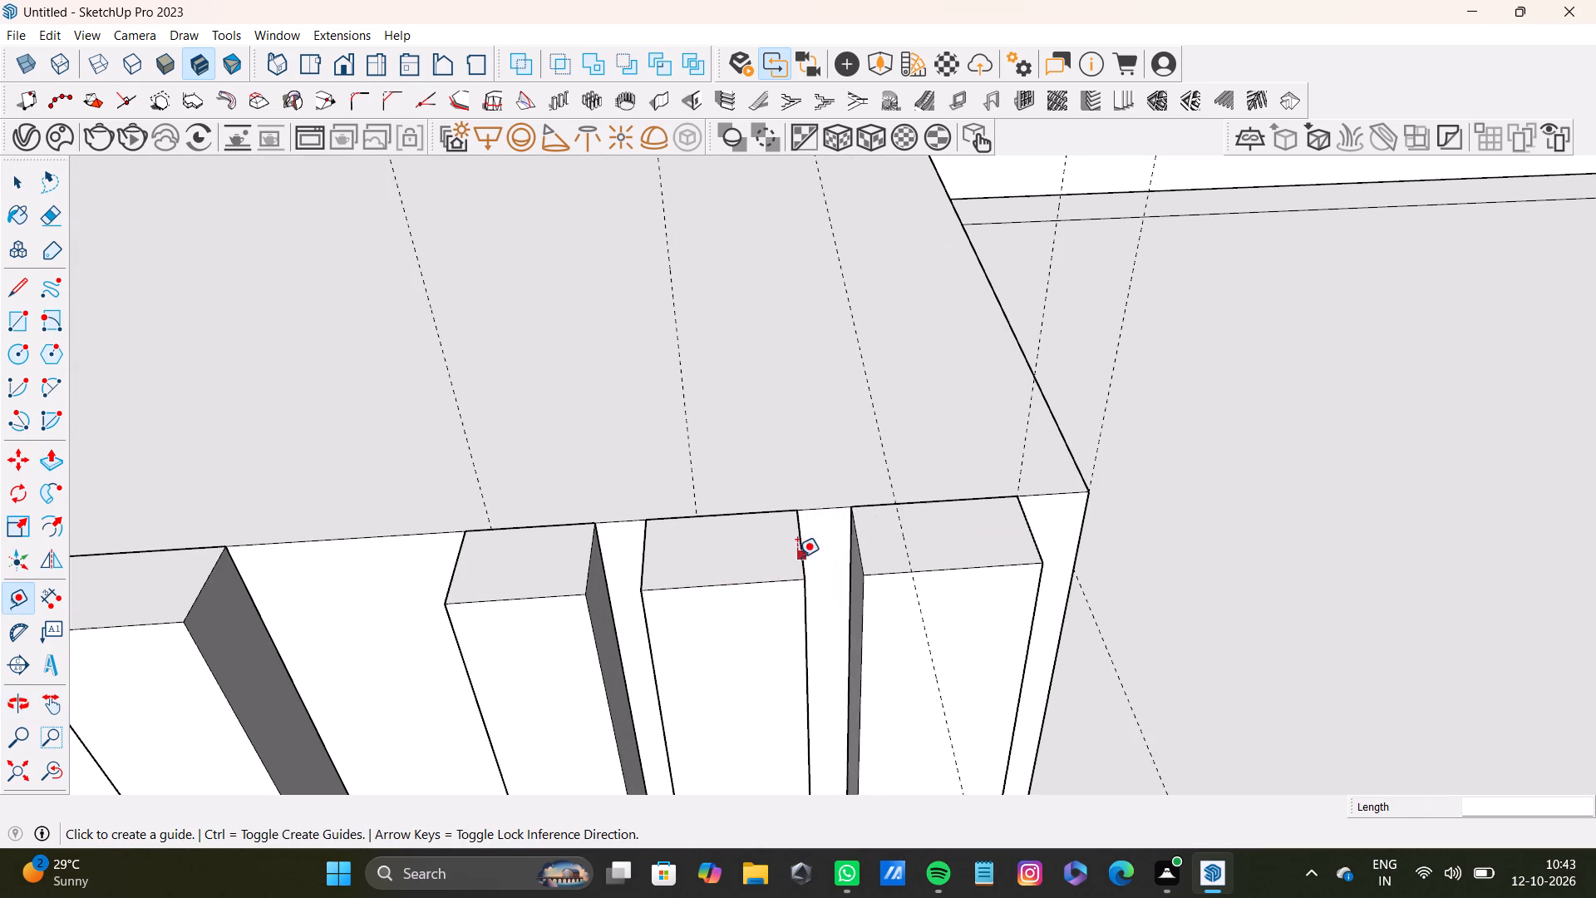
pyautogui.click(797, 543)
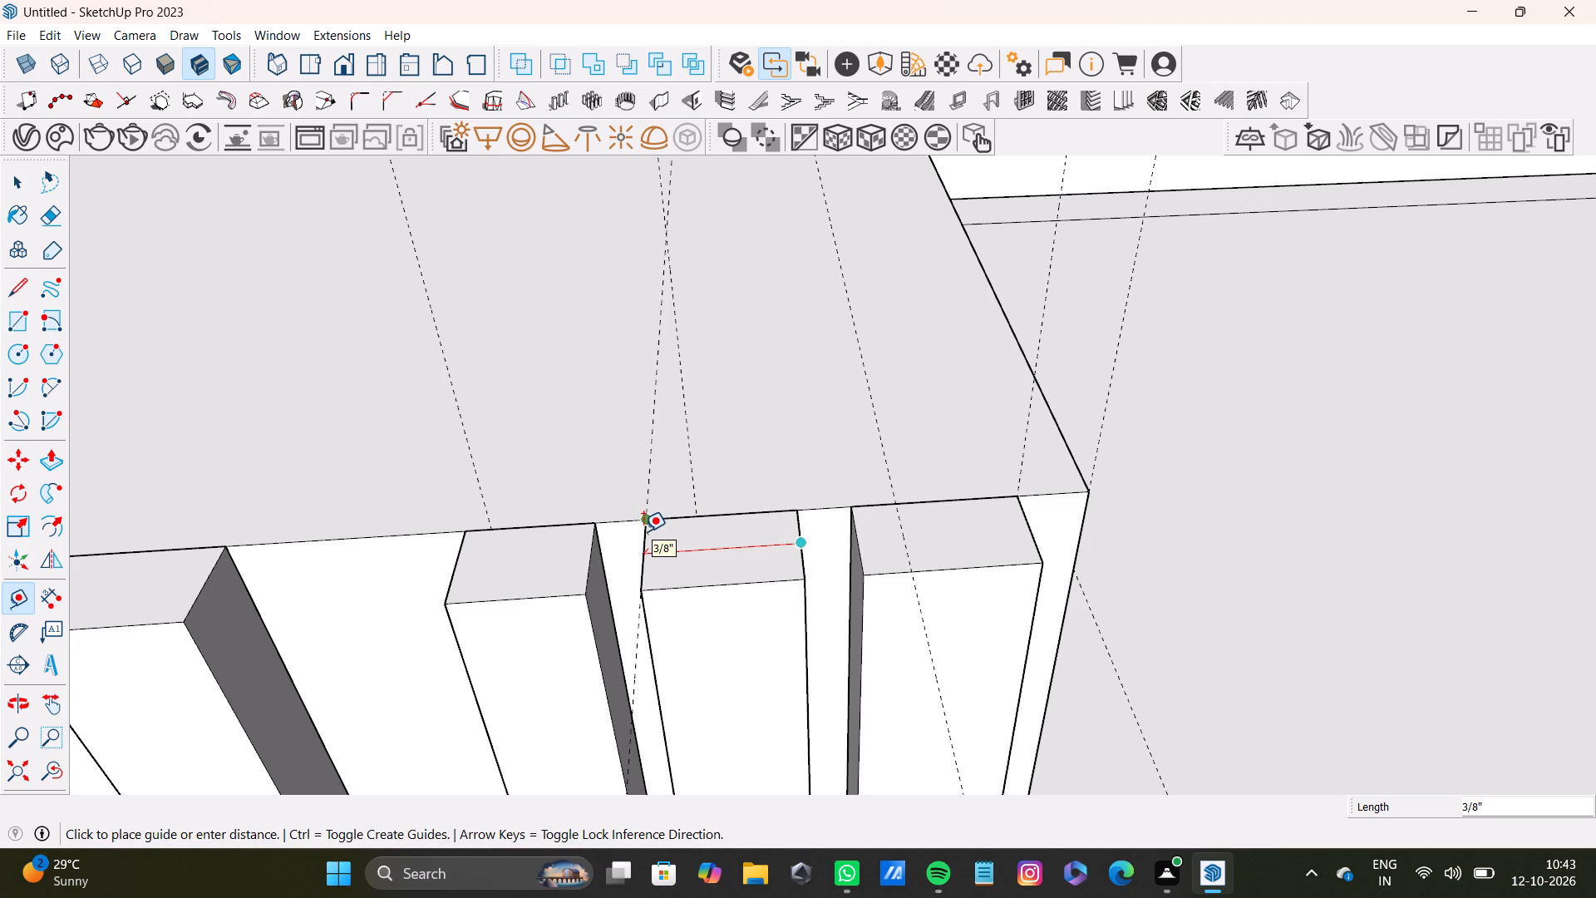
pyautogui.press('space')
pyautogui.scroll(-8, 697, 549)
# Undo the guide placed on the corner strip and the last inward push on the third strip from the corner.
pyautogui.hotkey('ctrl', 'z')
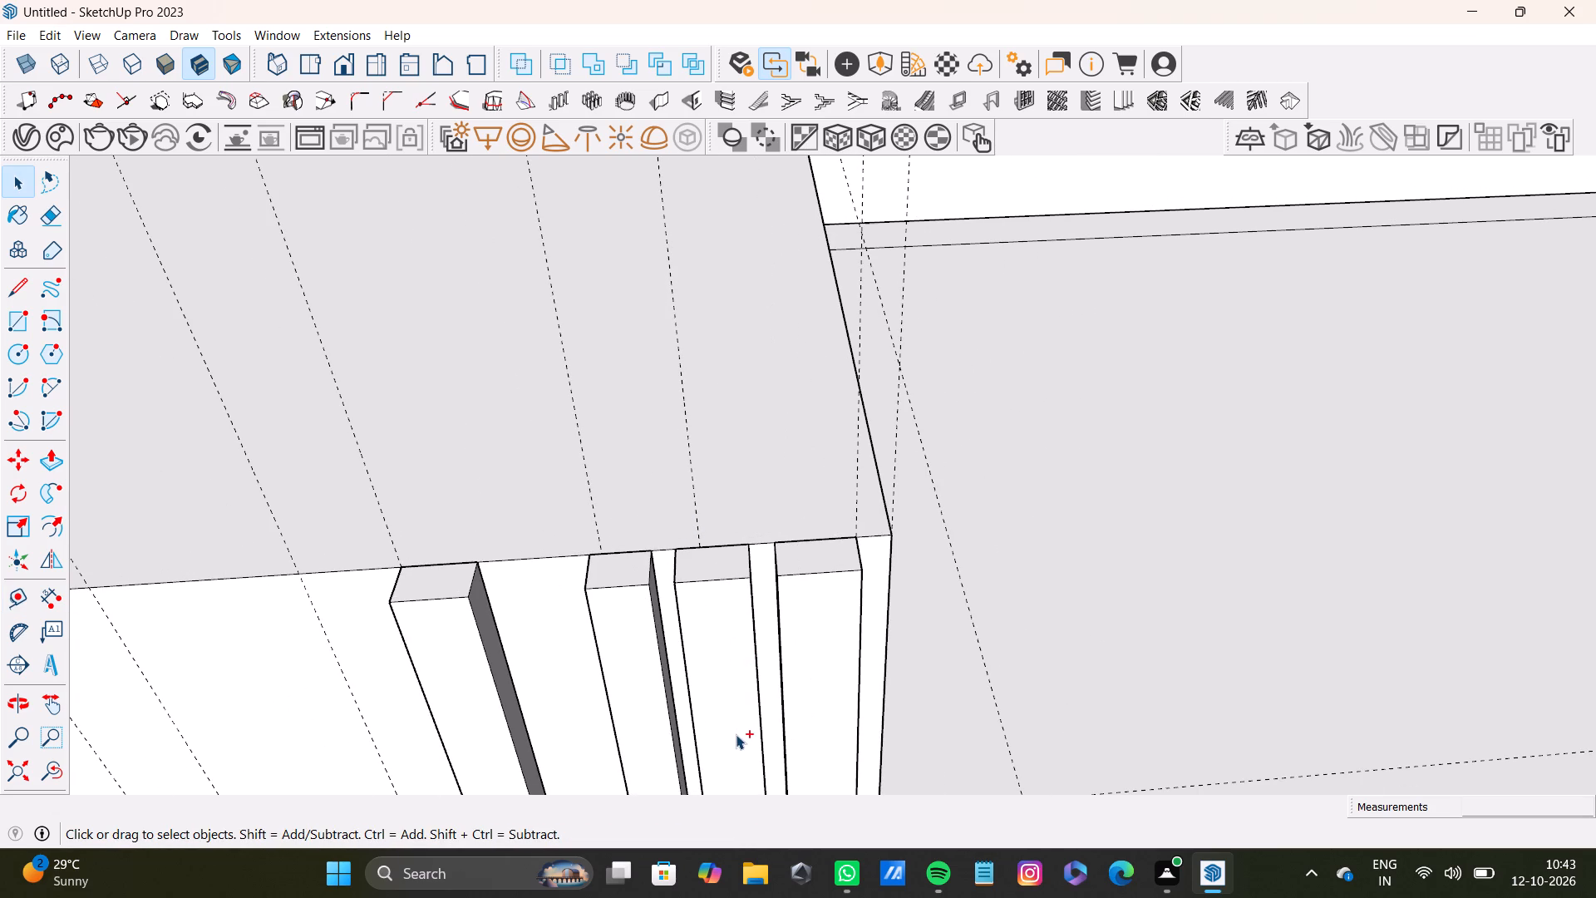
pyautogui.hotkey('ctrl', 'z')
# Measure the top width of the strip nearest the box corner from side to side.
pyautogui.scroll(-5, 739, 661)
pyautogui.keyDown('shift'); pyautogui.moveTo(747, 660); pyautogui.dragTo(899, 423, button='middle'); pyautogui.keyUp('shift')
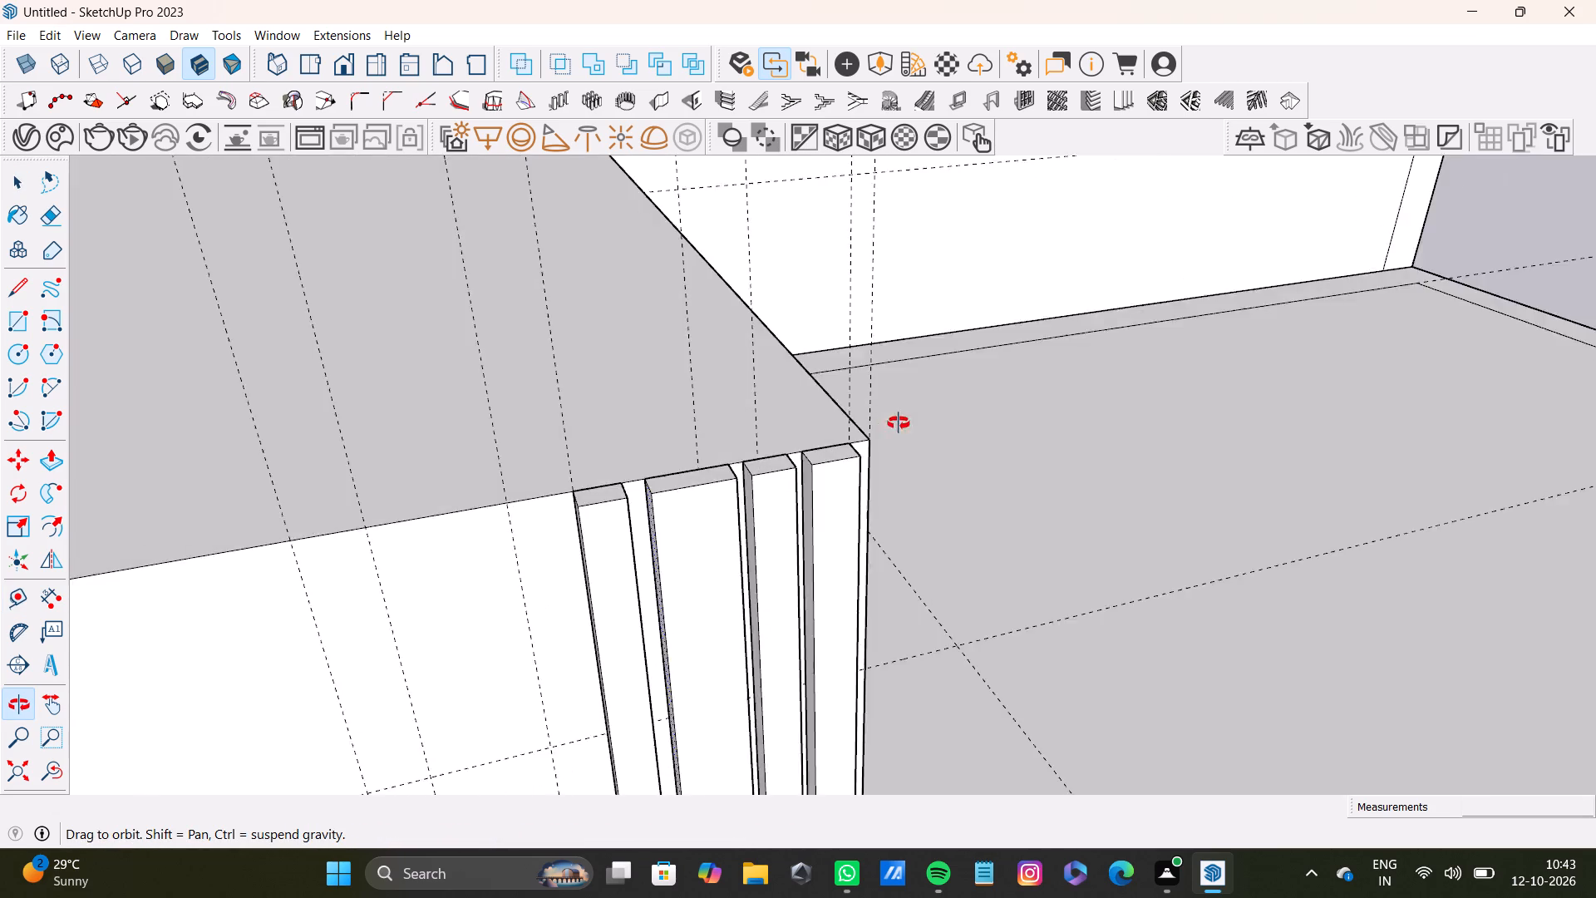
pyautogui.keyDown('shift'); pyautogui.moveTo(899, 423); pyautogui.dragTo(772, 611, button='middle'); pyautogui.keyUp('shift')
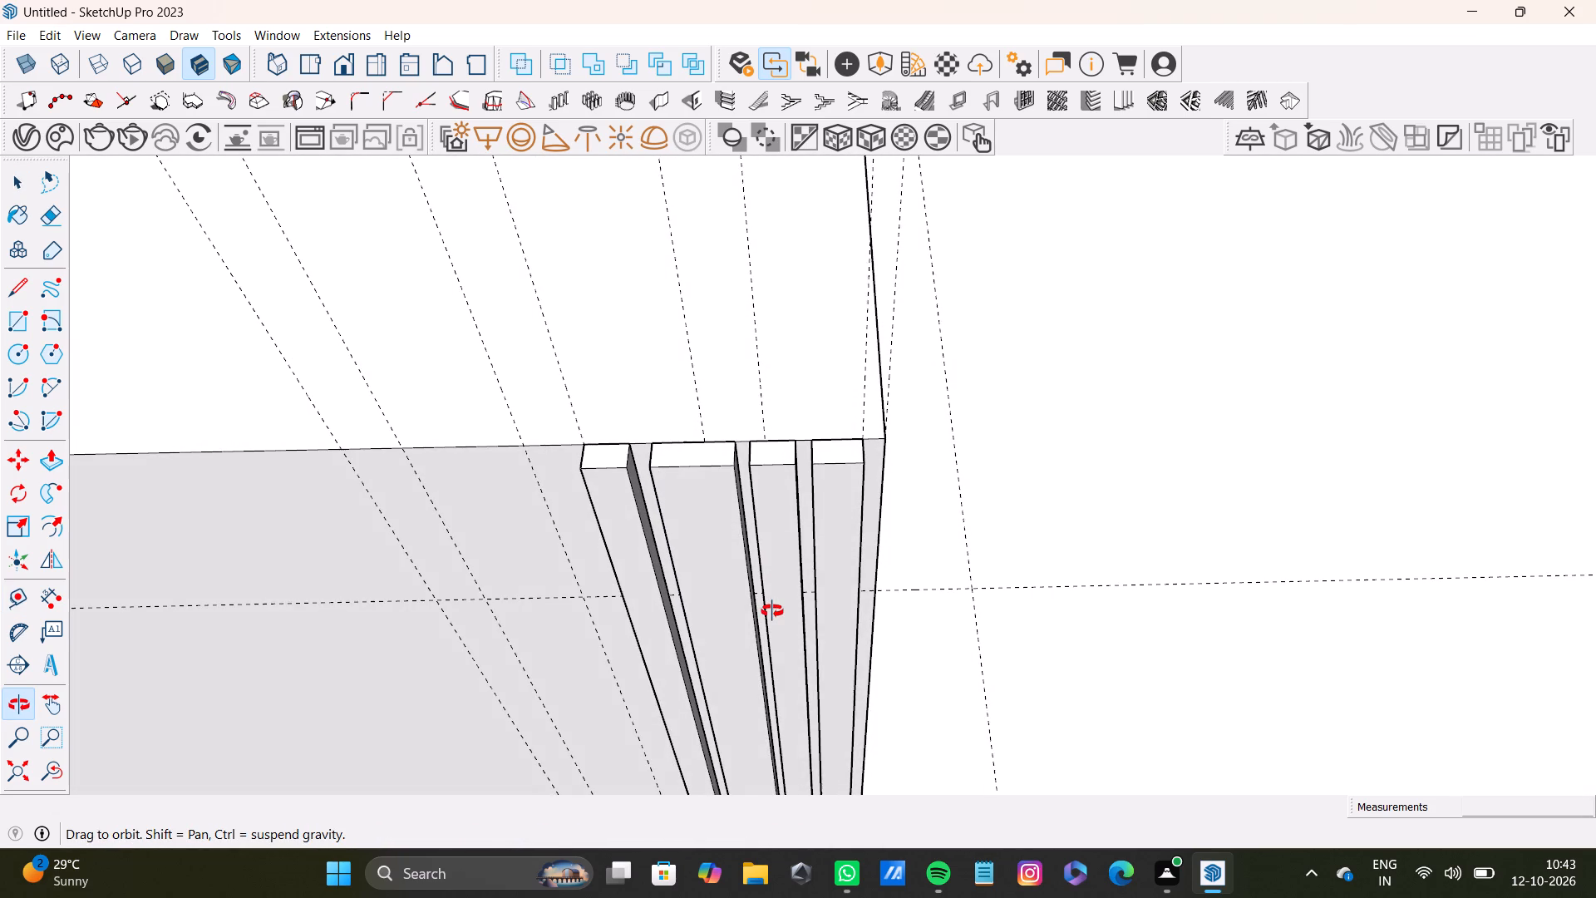
pyautogui.keyDown('shift'); pyautogui.moveTo(772, 611); pyautogui.dragTo(776, 599, button='middle'); pyautogui.keyUp('shift')
pyautogui.scroll(7, 746, 412)
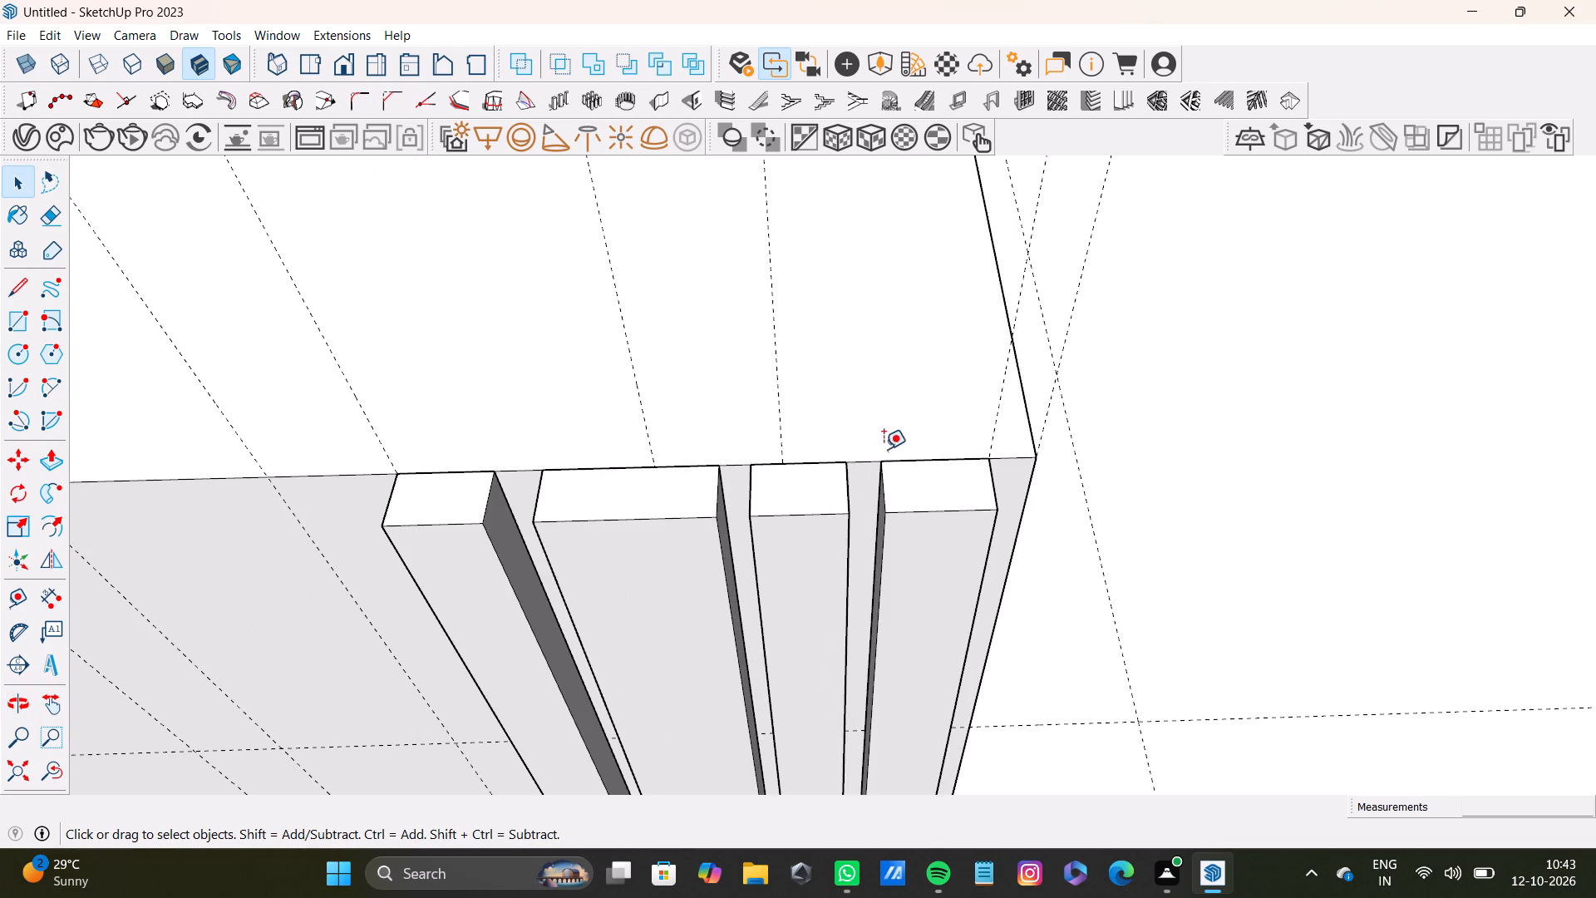
pyautogui.press('t')
pyautogui.scroll(7, 880, 486)
pyautogui.moveTo(884, 495); pyautogui.dragTo(894, 494)
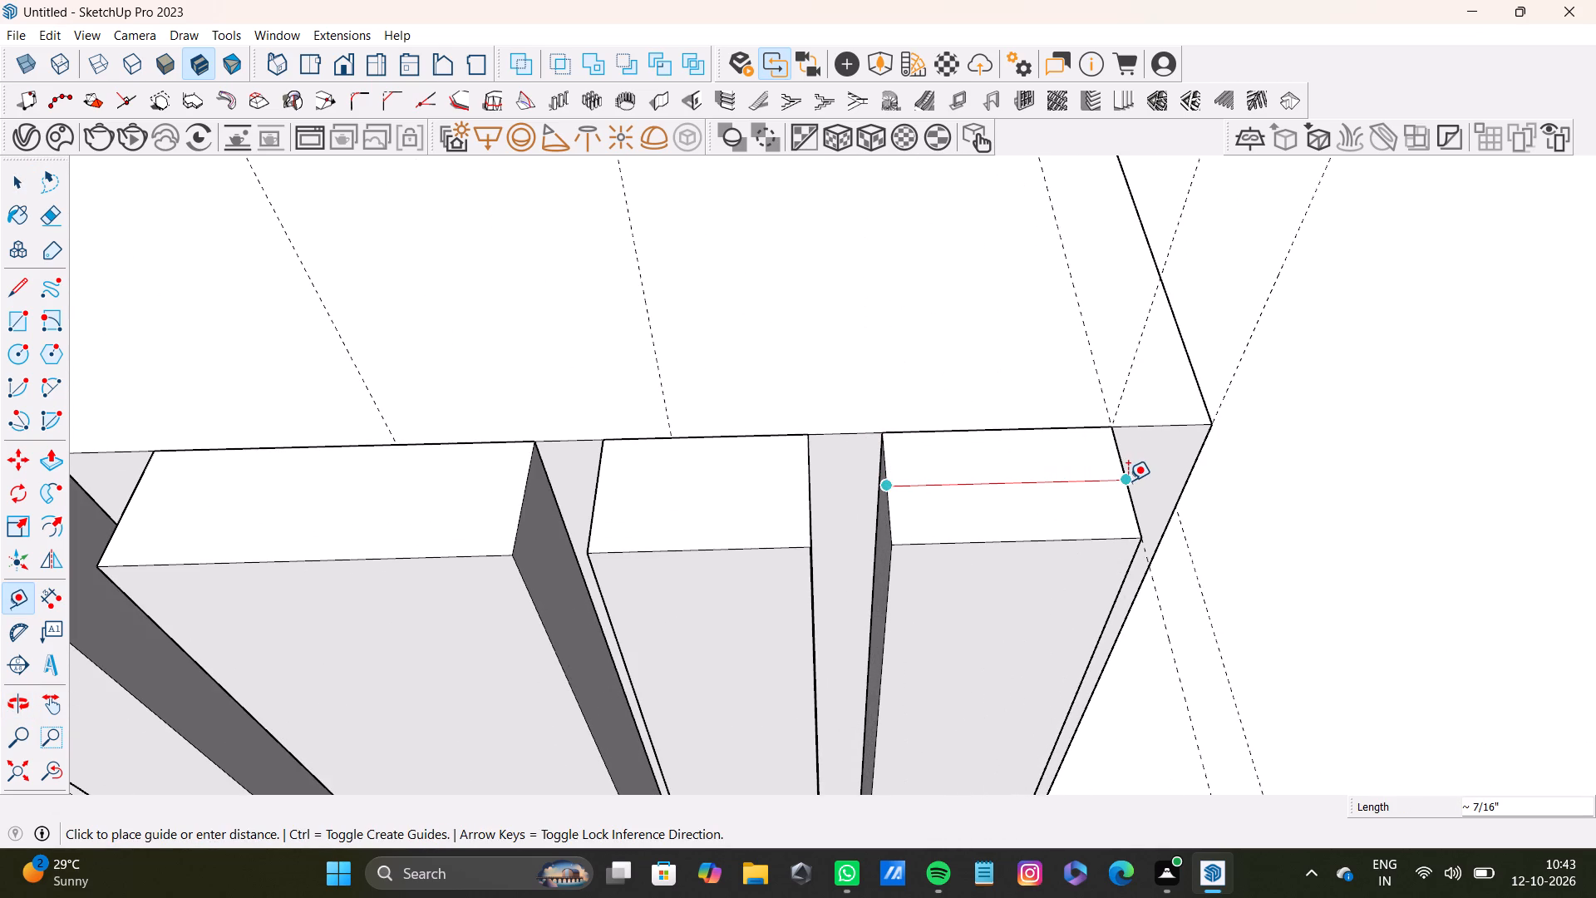
pyautogui.press('space')
pyautogui.scroll(-4, 1057, 514)
pyautogui.keyDown('shift'); pyautogui.moveTo(976, 534); pyautogui.dragTo(996, 481, button='middle'); pyautogui.keyUp('shift')
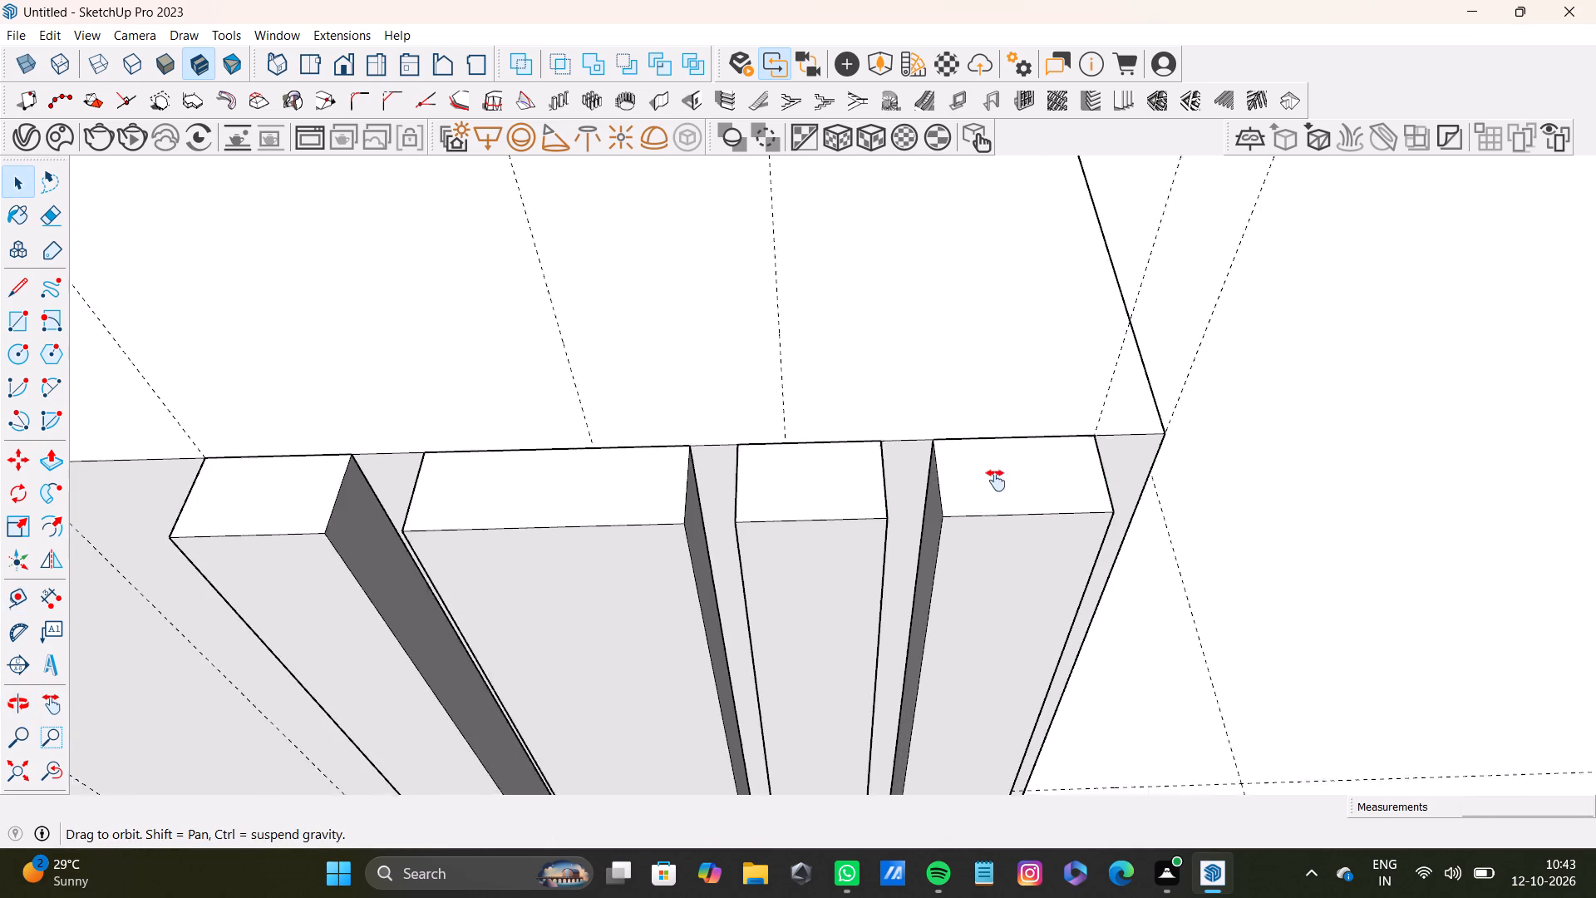
pyautogui.keyDown('shift'); pyautogui.moveTo(996, 481); pyautogui.dragTo(976, 547, button='middle'); pyautogui.keyUp('shift')
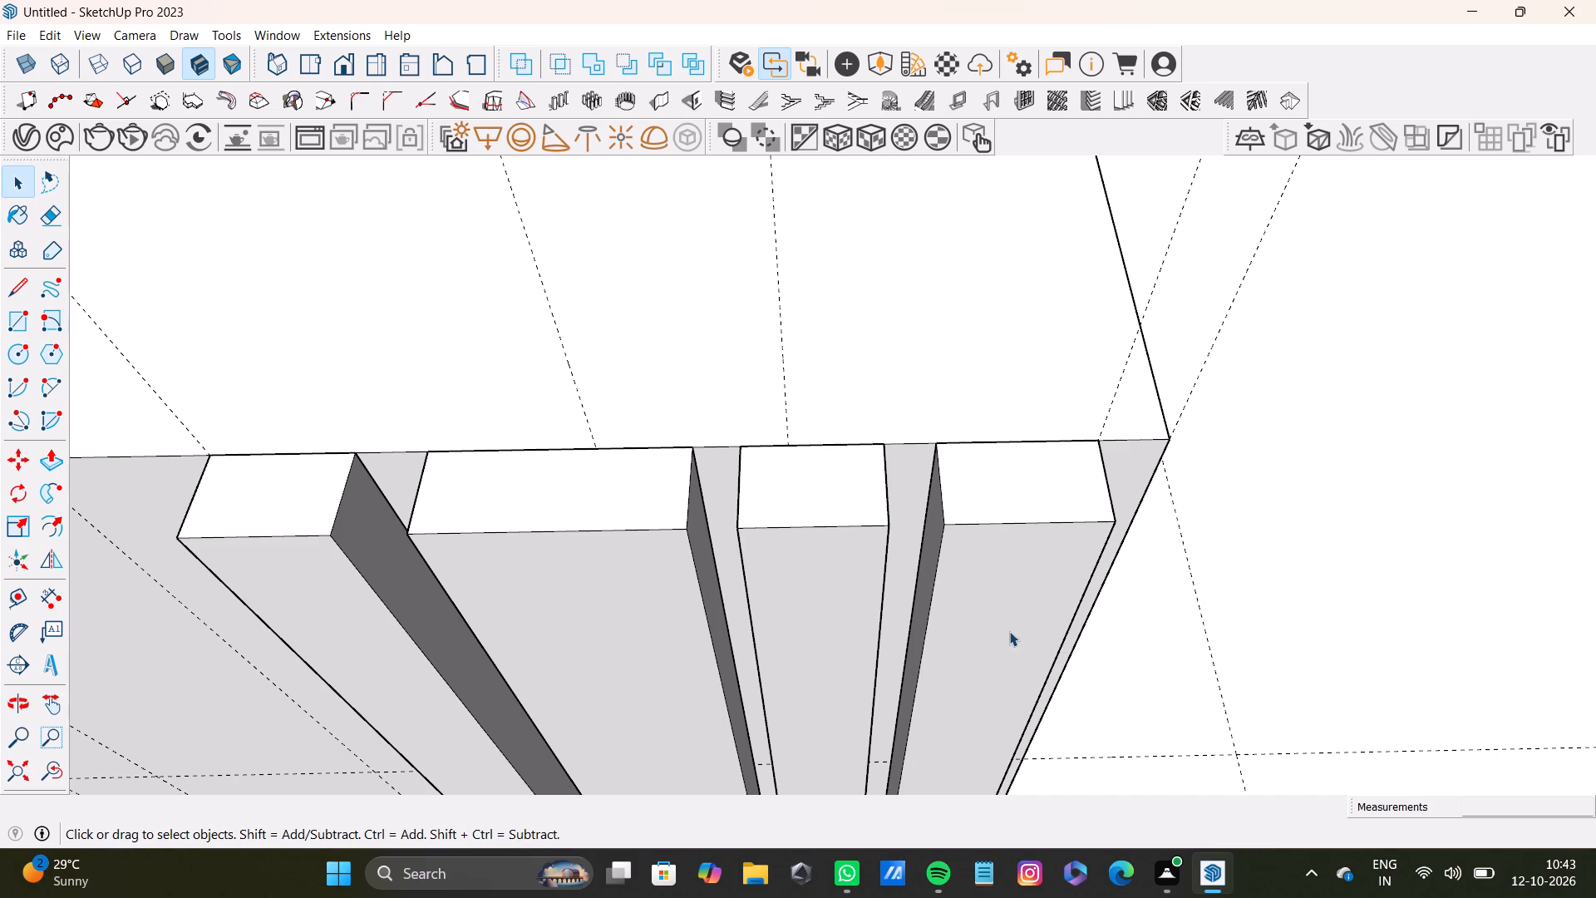
# Measure the top widths of the corner strip and the second strip from the box corner with the Tape Measure.
pyautogui.press('t')
pyautogui.scroll(3, 922, 545)
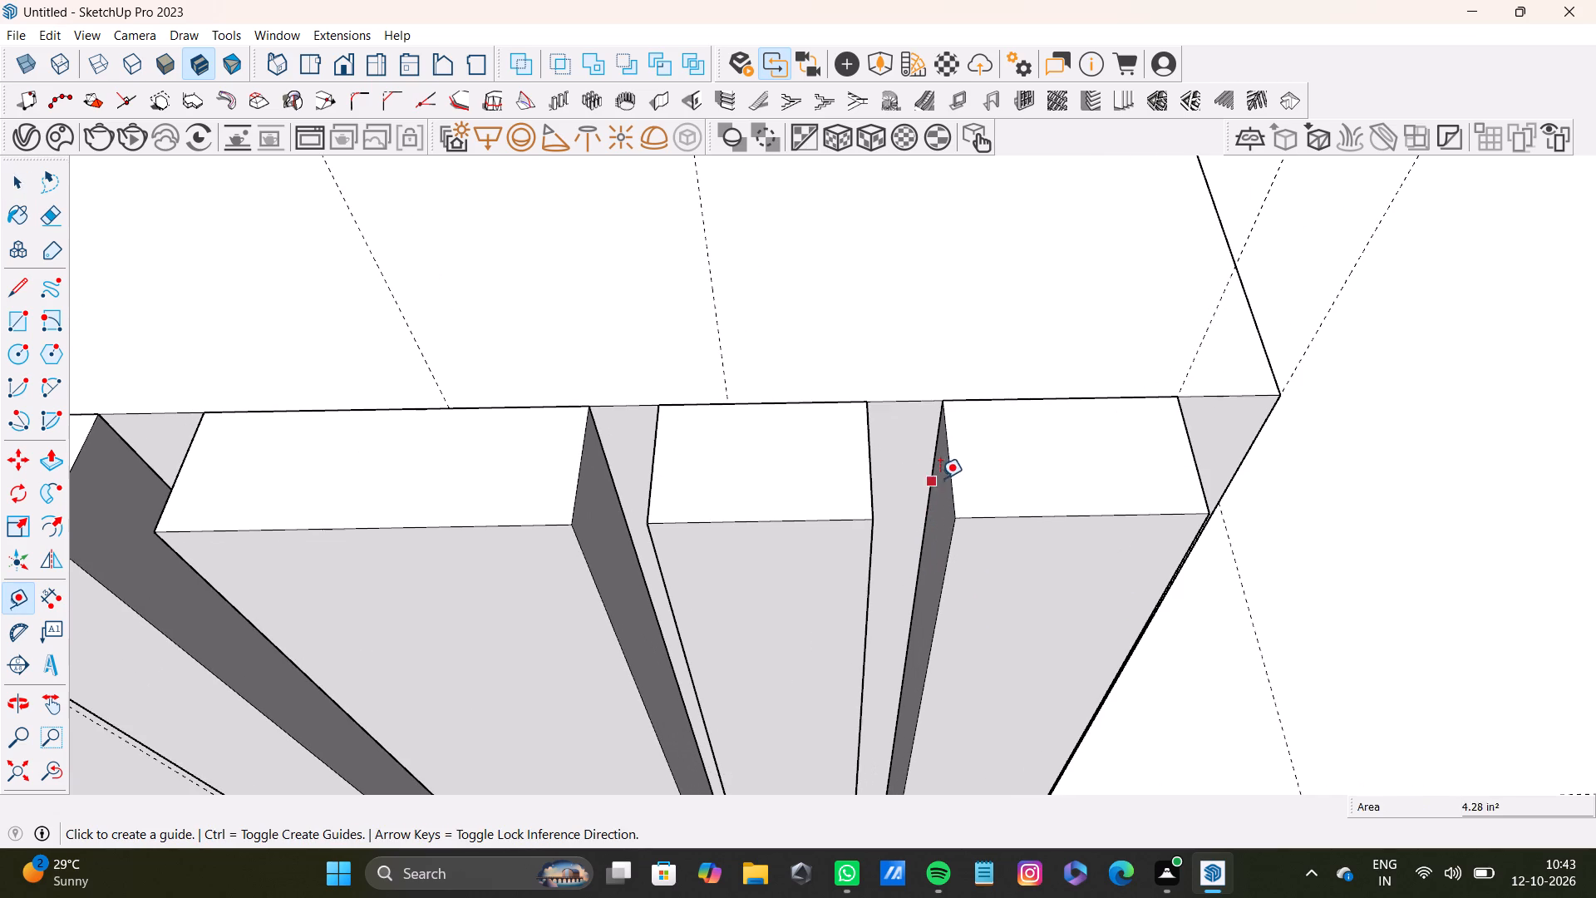
pyautogui.click(950, 487)
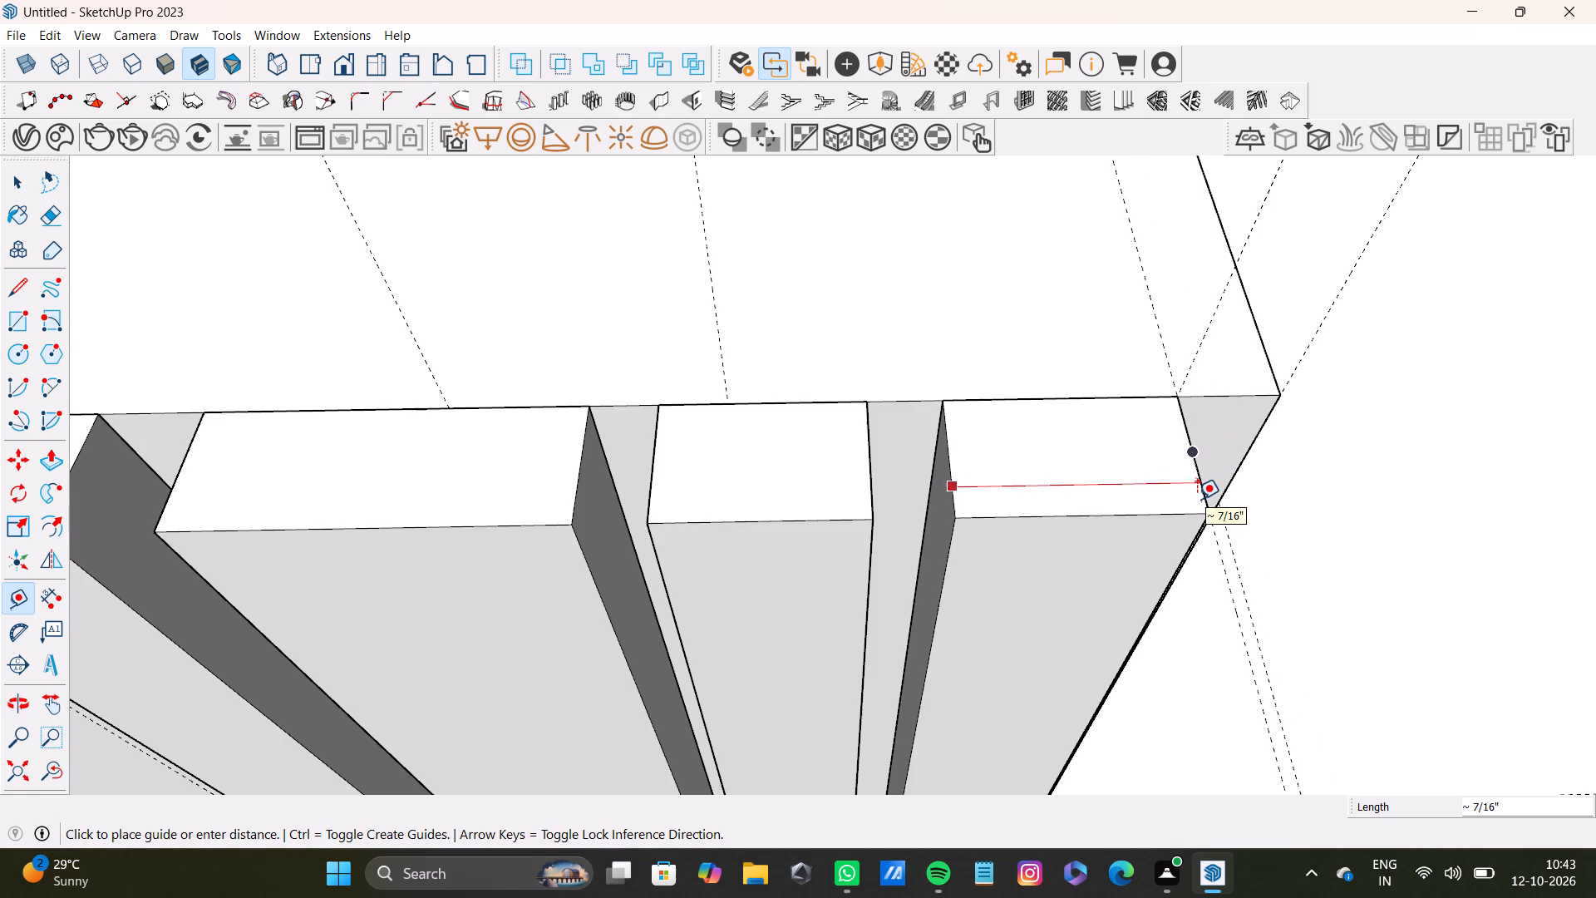
pyautogui.press('space')
pyautogui.scroll(-4, 813, 493)
pyautogui.keyDown('shift'); pyautogui.moveTo(815, 493); pyautogui.dragTo(838, 504, button='middle'); pyautogui.keyUp('shift')
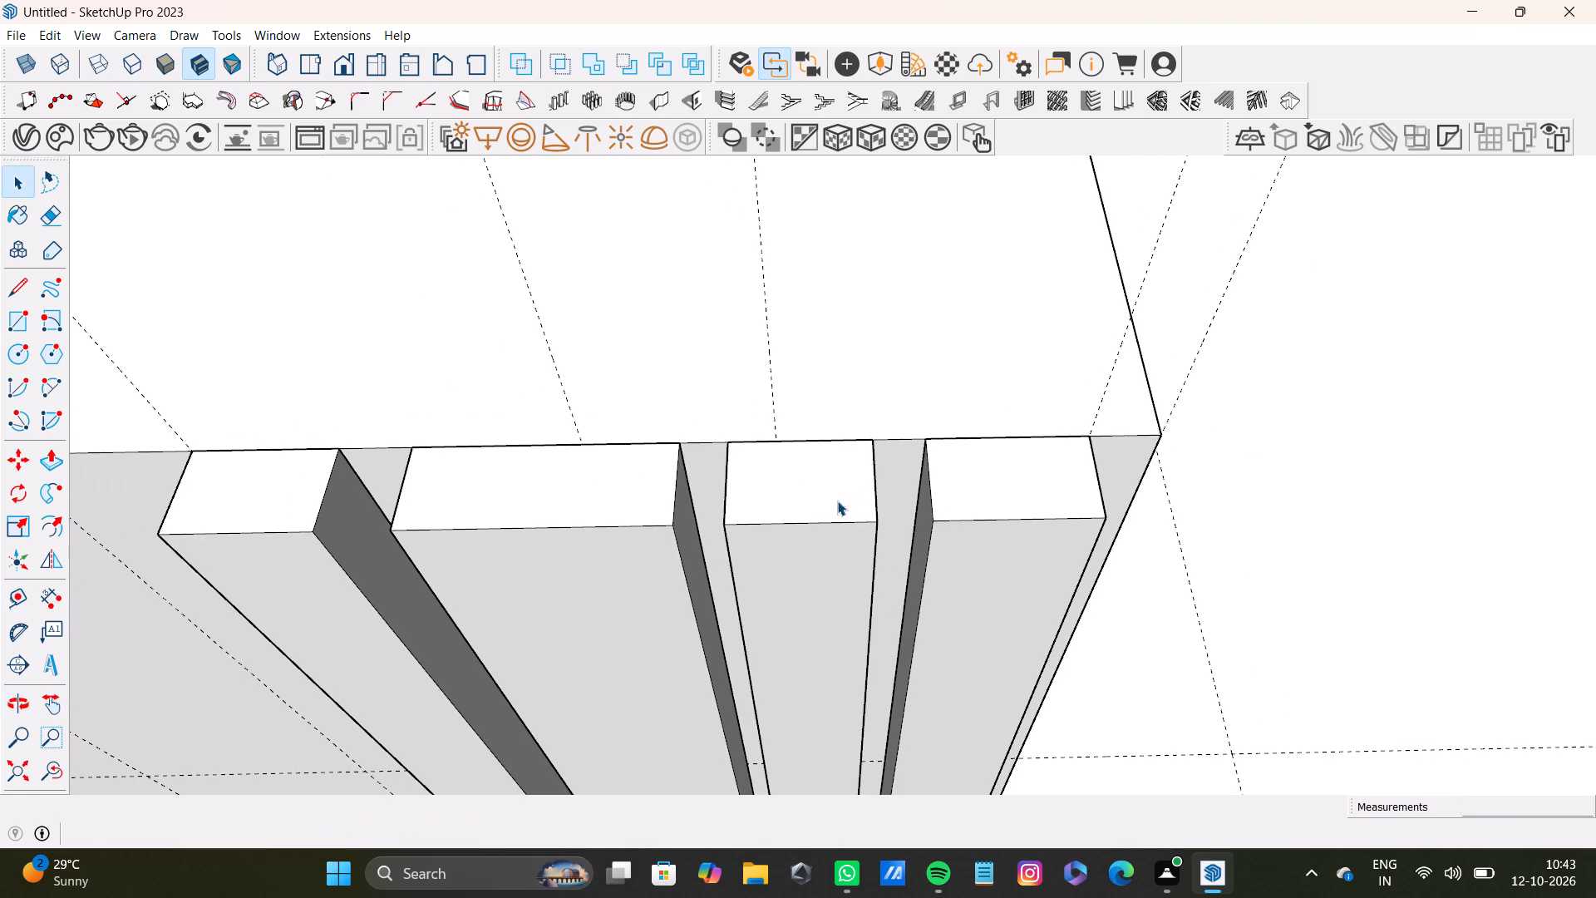
pyautogui.press('t')
pyautogui.scroll(5, 727, 475)
pyautogui.click(724, 481)
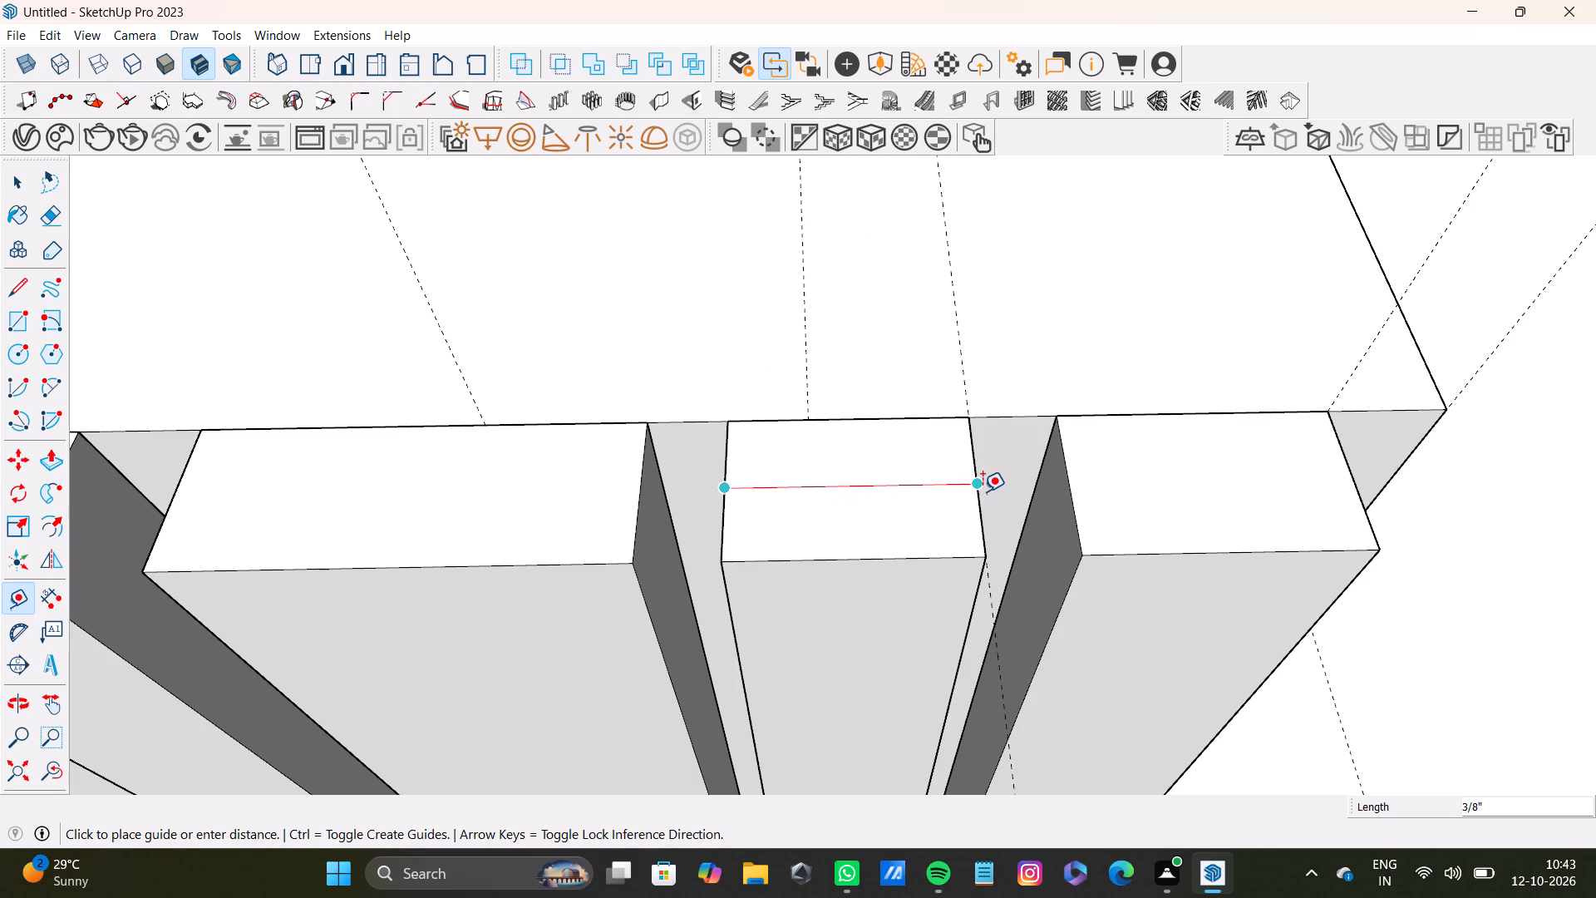
pyautogui.press('space')
pyautogui.scroll(-5, 930, 519)
# Pull the left side face of the second strip from the box corner outward about 1/16" with Push/Pull.
pyautogui.moveTo(899, 540); pyautogui.dragTo(1086, 382, button='middle')
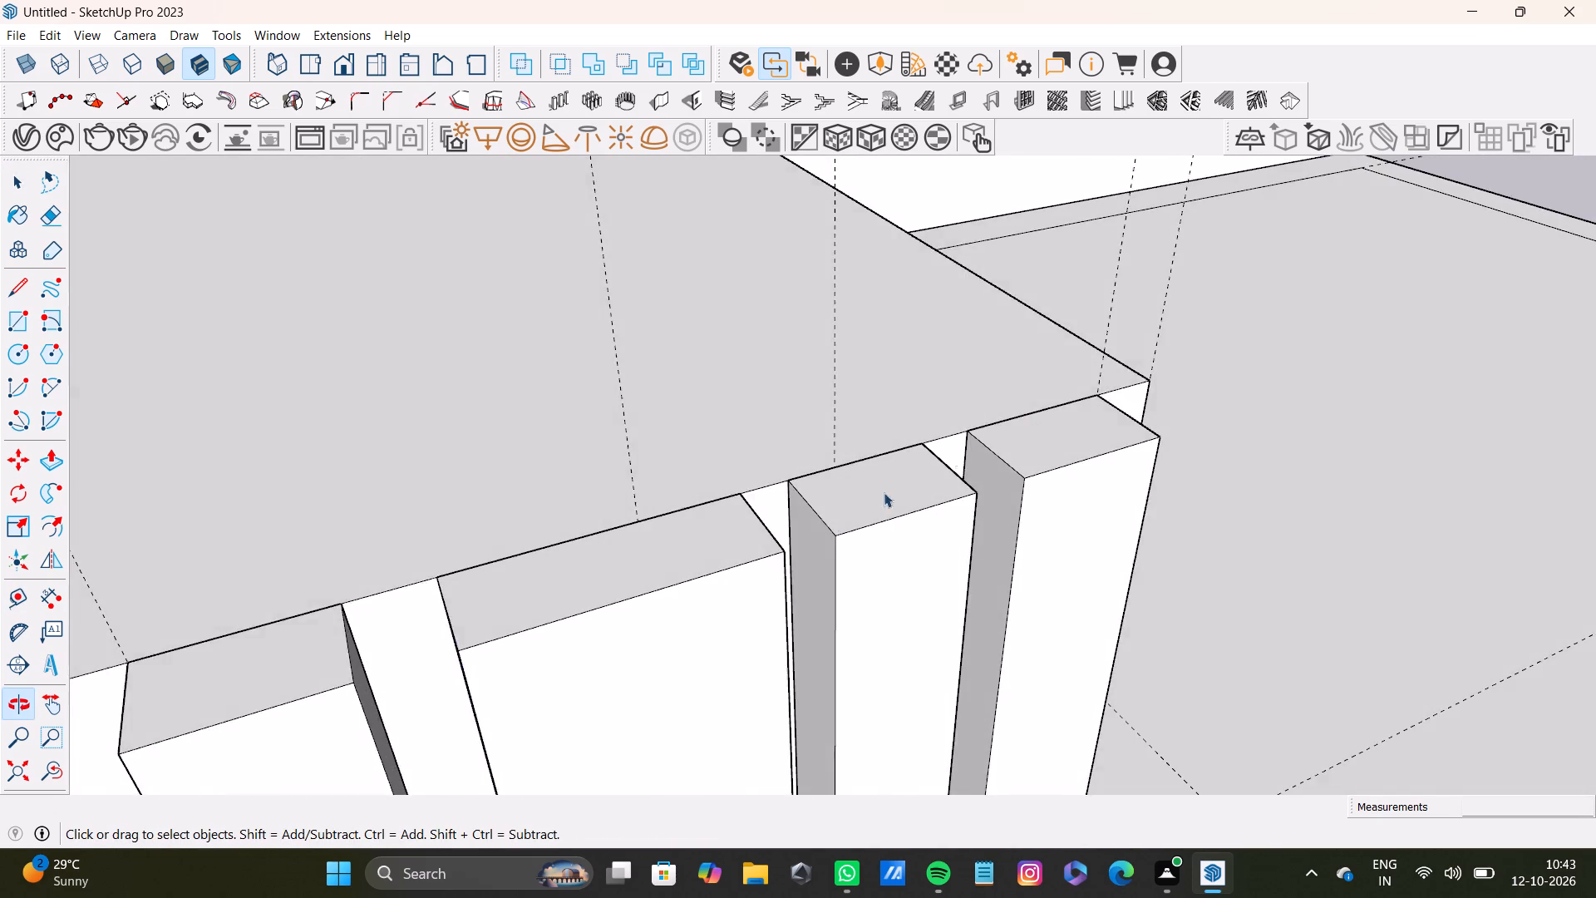
pyautogui.scroll(3, 825, 544)
pyautogui.press('space')
pyautogui.click(825, 544)
pyautogui.press('p')
pyautogui.moveTo(825, 544); pyautogui.dragTo(792, 555)
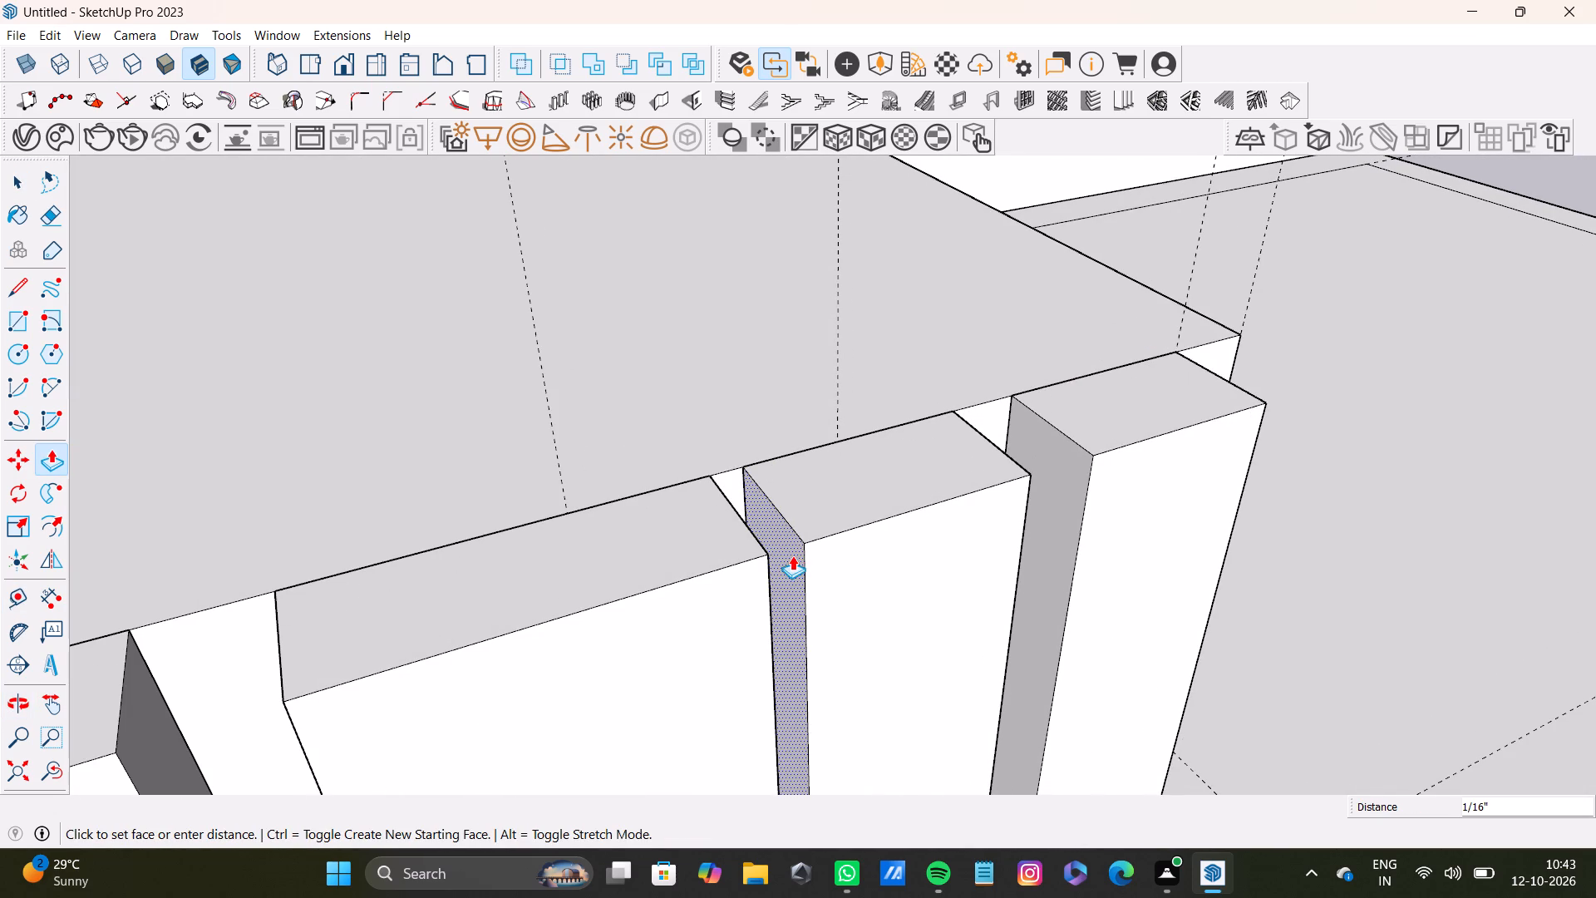
pyautogui.moveTo(792, 555); pyautogui.dragTo(792, 555)
# Measure the top widths of the second strip from the box corner and the corner strip from side to side.
pyautogui.scroll(-9, 809, 556)
pyautogui.moveTo(887, 578); pyautogui.dragTo(476, 579, button='middle')
pyautogui.scroll(-4, 800, 609)
pyautogui.moveTo(778, 624); pyautogui.dragTo(860, 560, button='middle')
pyautogui.press('t')
pyautogui.scroll(11, 781, 535)
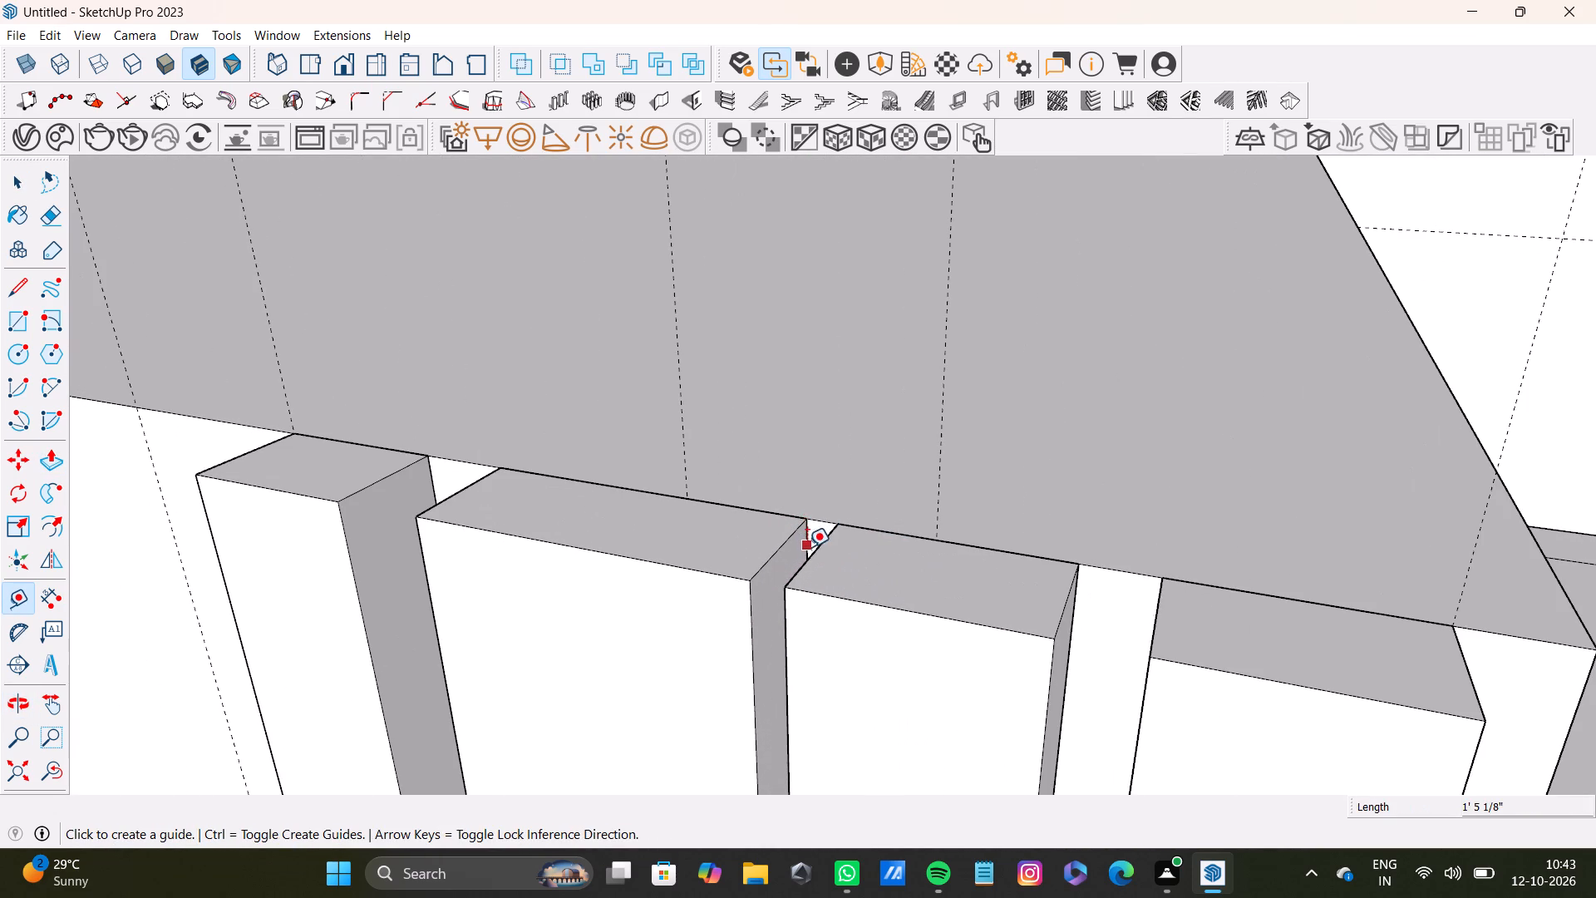
pyautogui.click(813, 549)
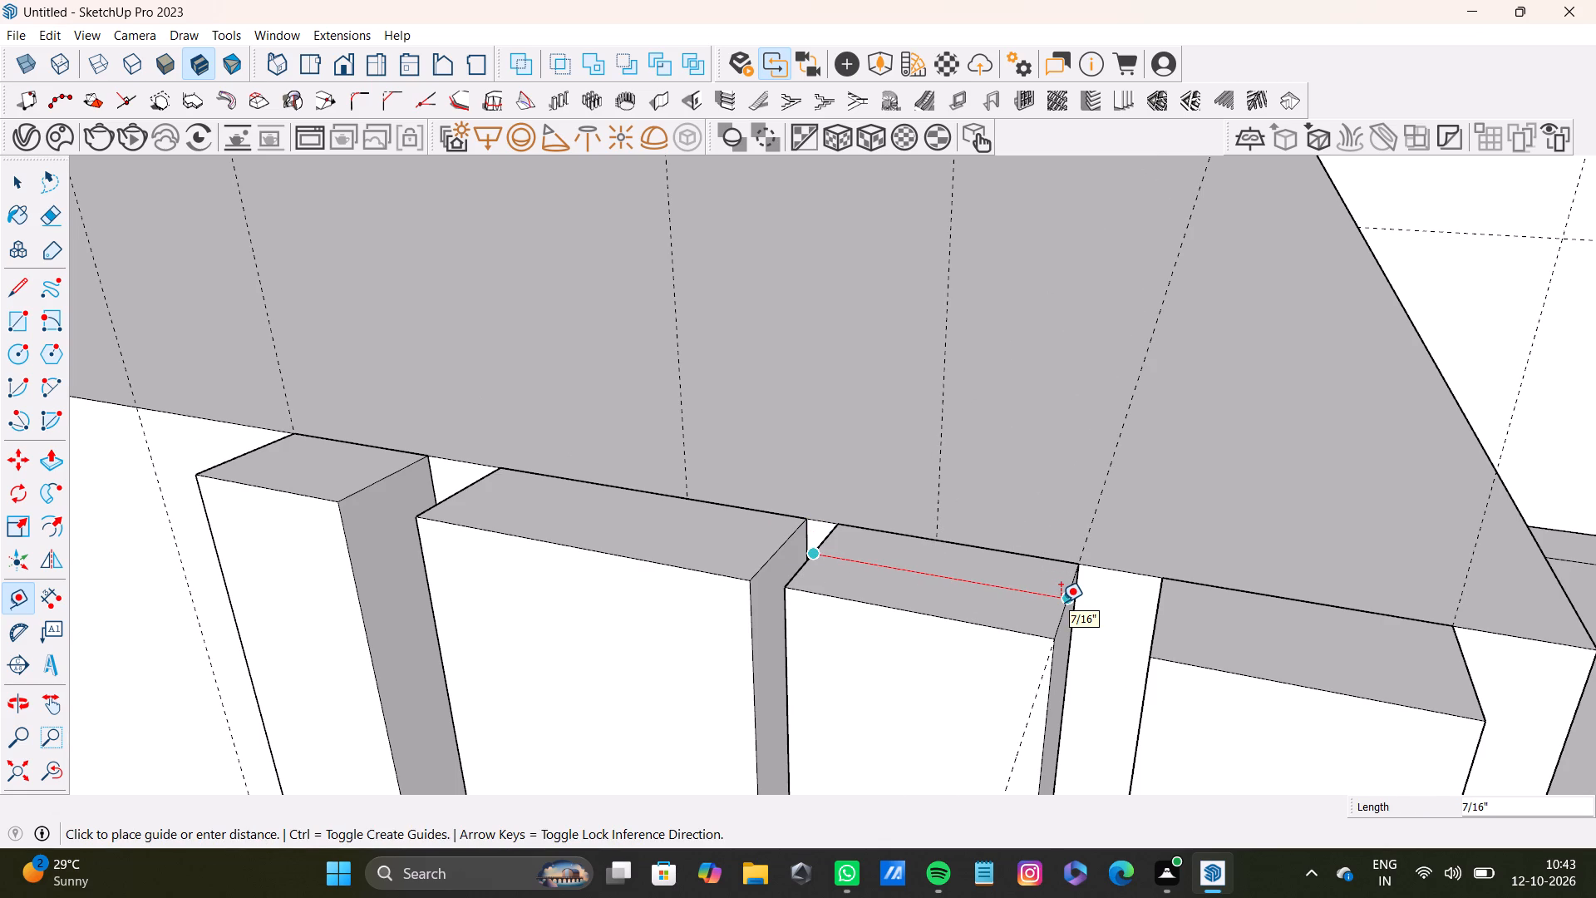
pyautogui.press('space')
pyautogui.press('t')
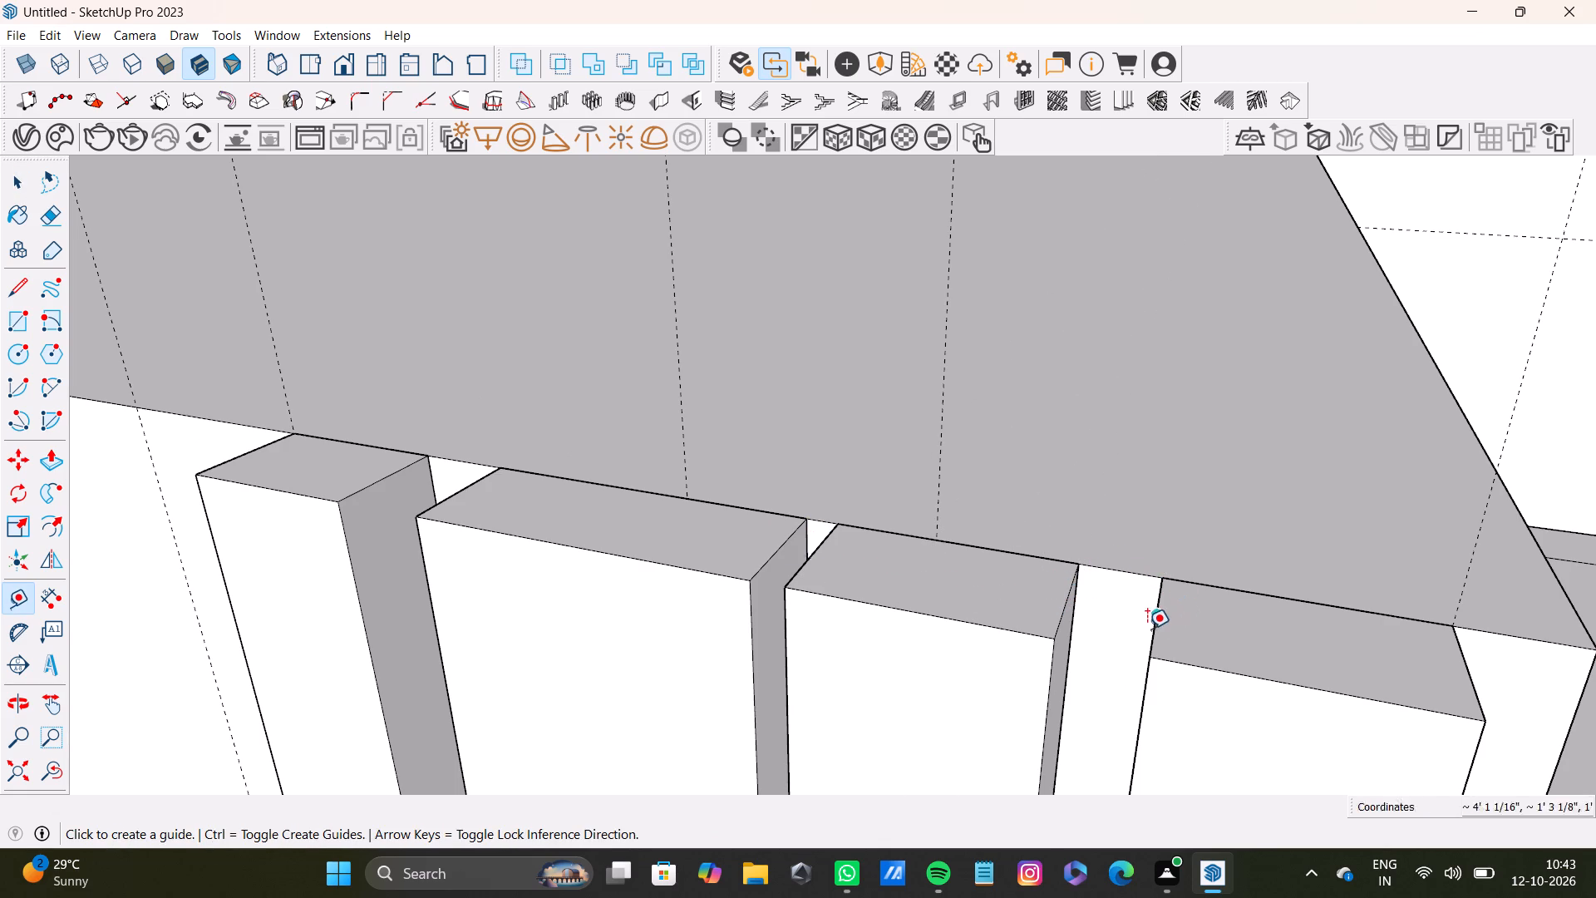
pyautogui.click(1150, 634)
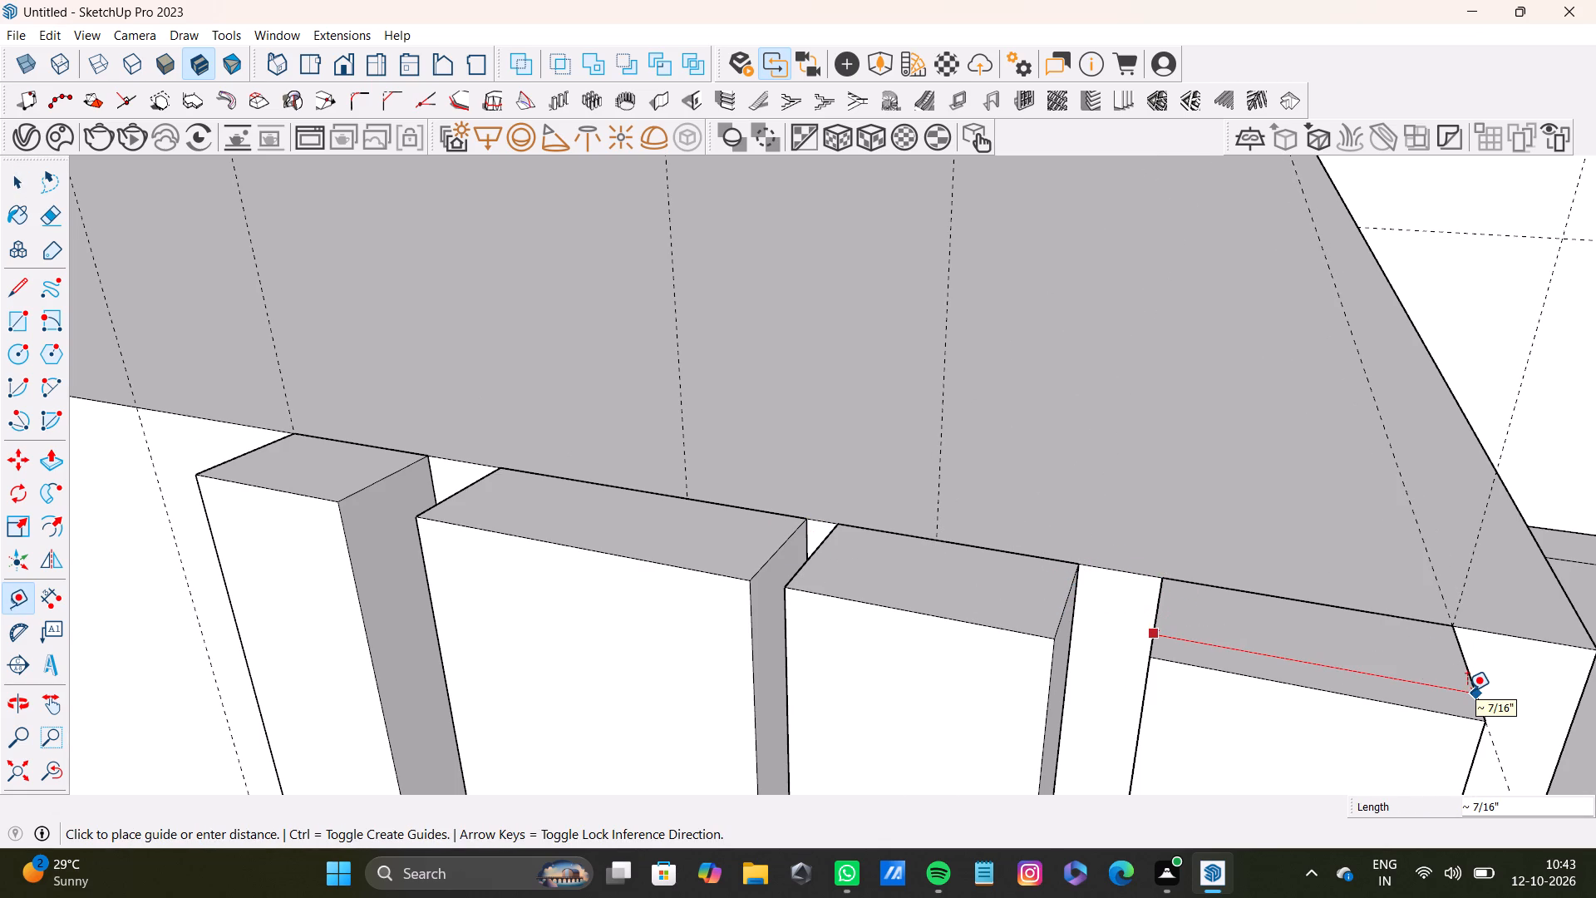
pyautogui.press('space')
# Place a guide across the top of the third strip from the box corner, 7/16" from its right side edge.
pyautogui.scroll(-7, 1426, 688)
pyautogui.moveTo(1033, 660); pyautogui.dragTo(1219, 750, button='middle')
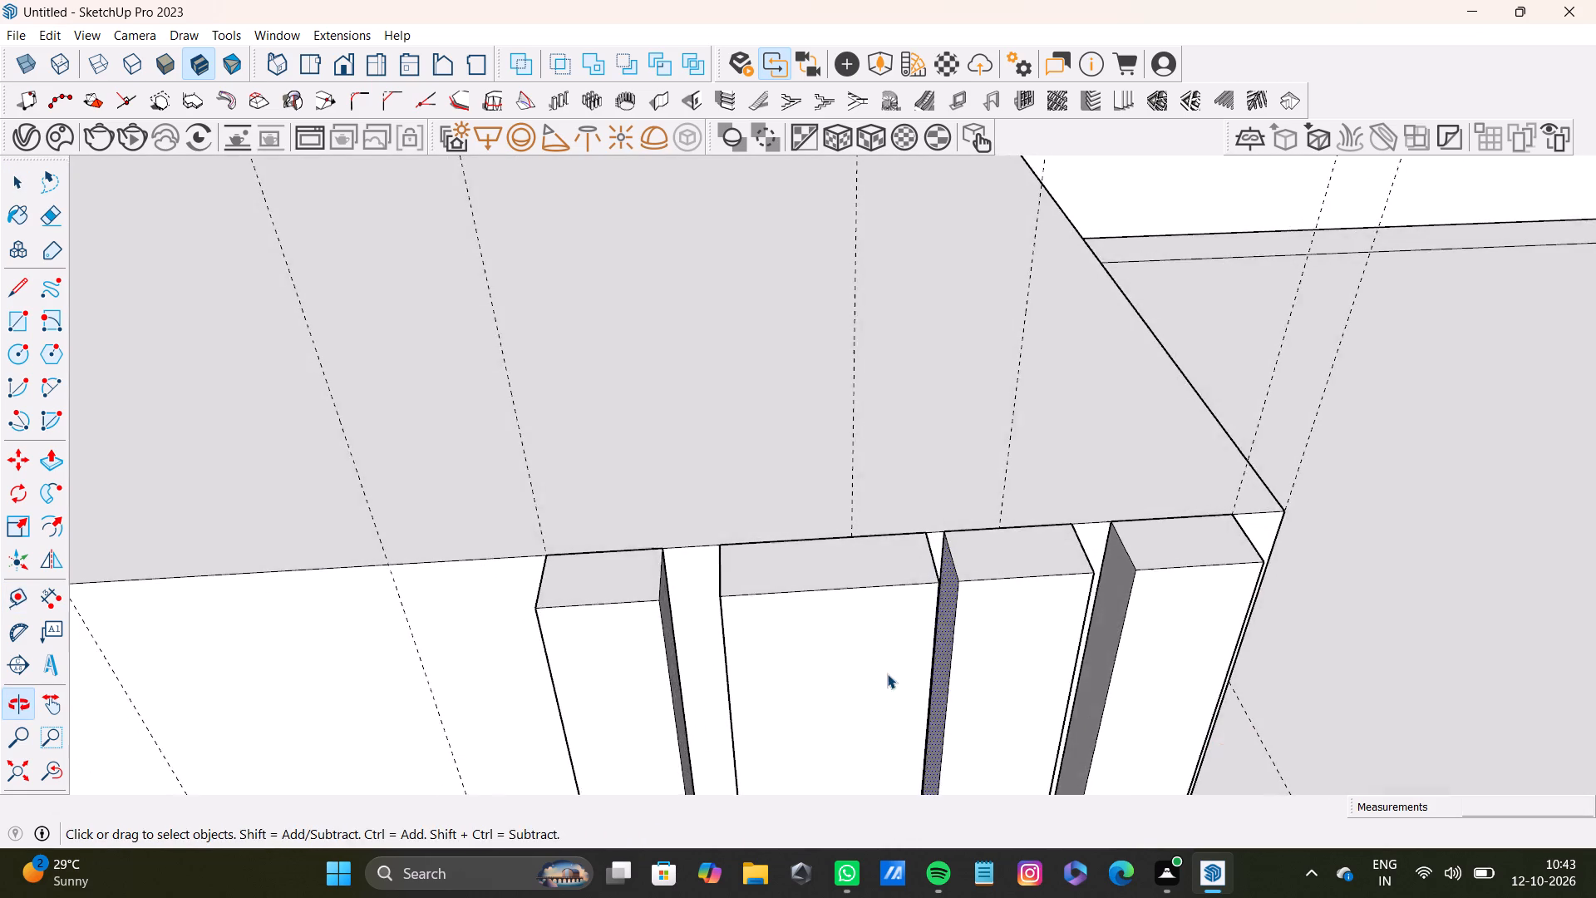
pyautogui.scroll(4, 874, 664)
pyautogui.keyDown('shift'); pyautogui.moveTo(874, 639); pyautogui.dragTo(763, 747, button='middle'); pyautogui.keyUp('shift')
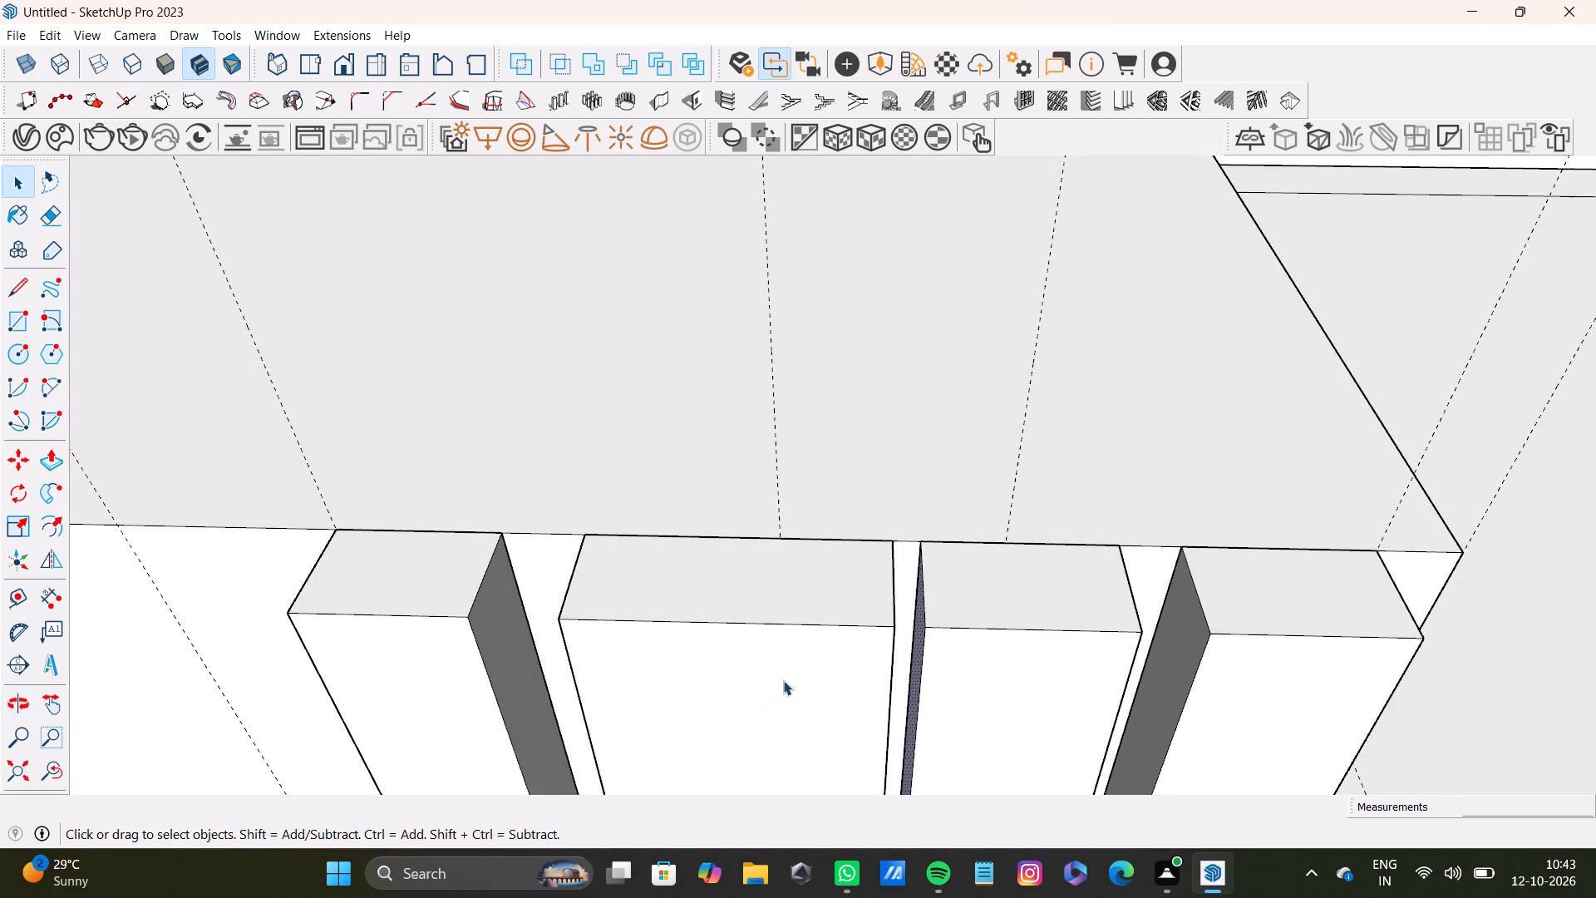
pyautogui.press('t')
pyautogui.click(894, 591)
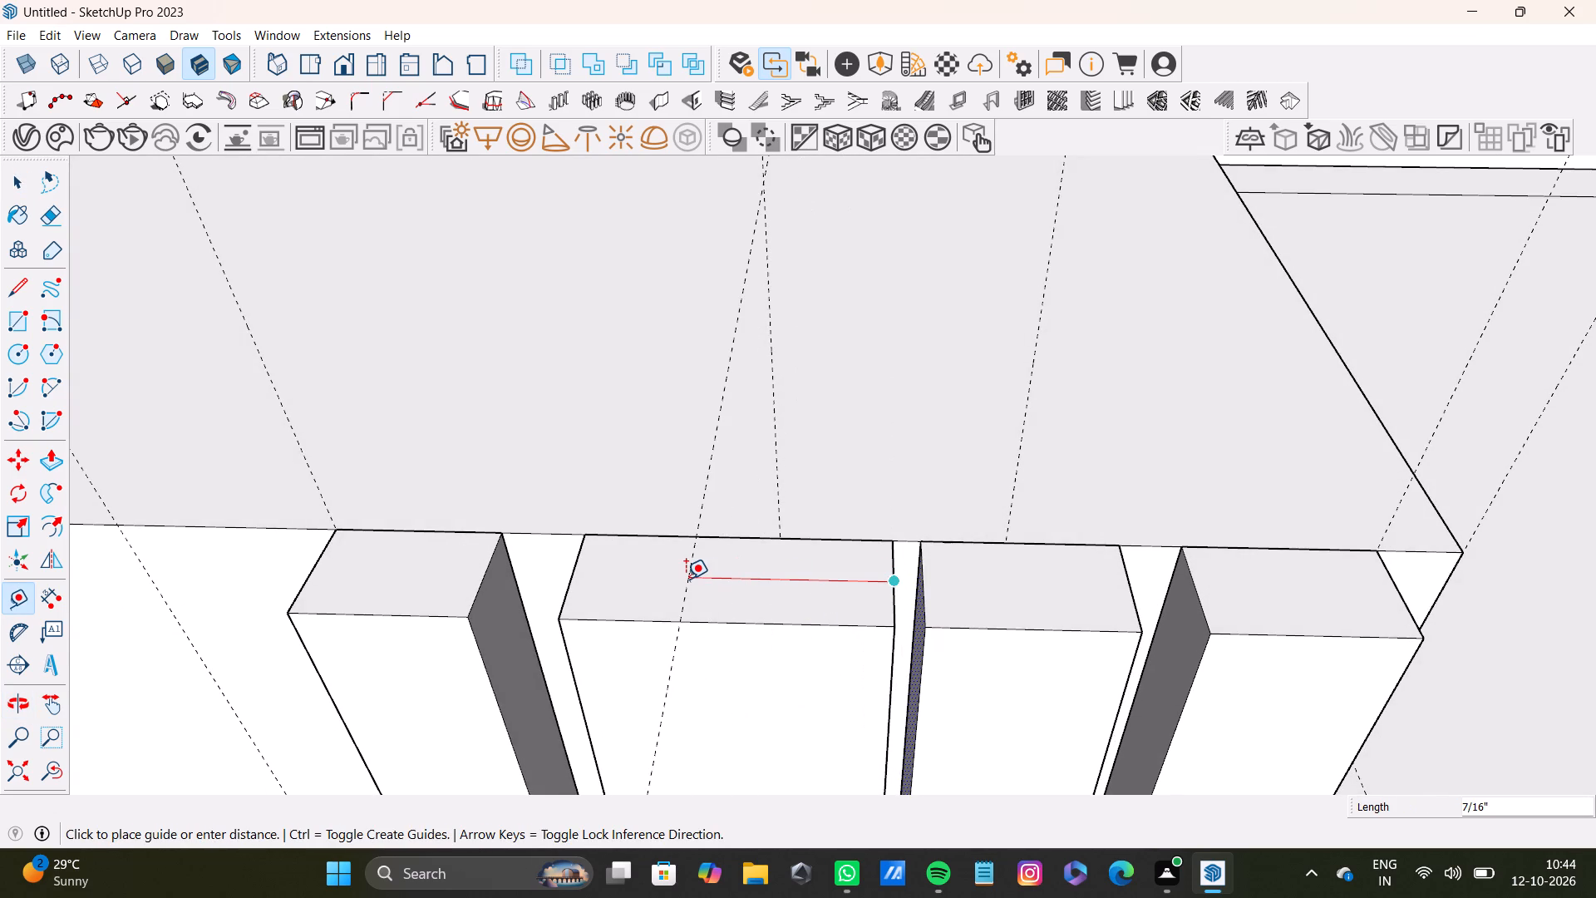
pyautogui.click(686, 579)
# Push the left side face of the third strip from the box corner inward to the 7/16" guide.
pyautogui.scroll(-3, 699, 608)
pyautogui.moveTo(709, 635); pyautogui.dragTo(926, 585, button='middle')
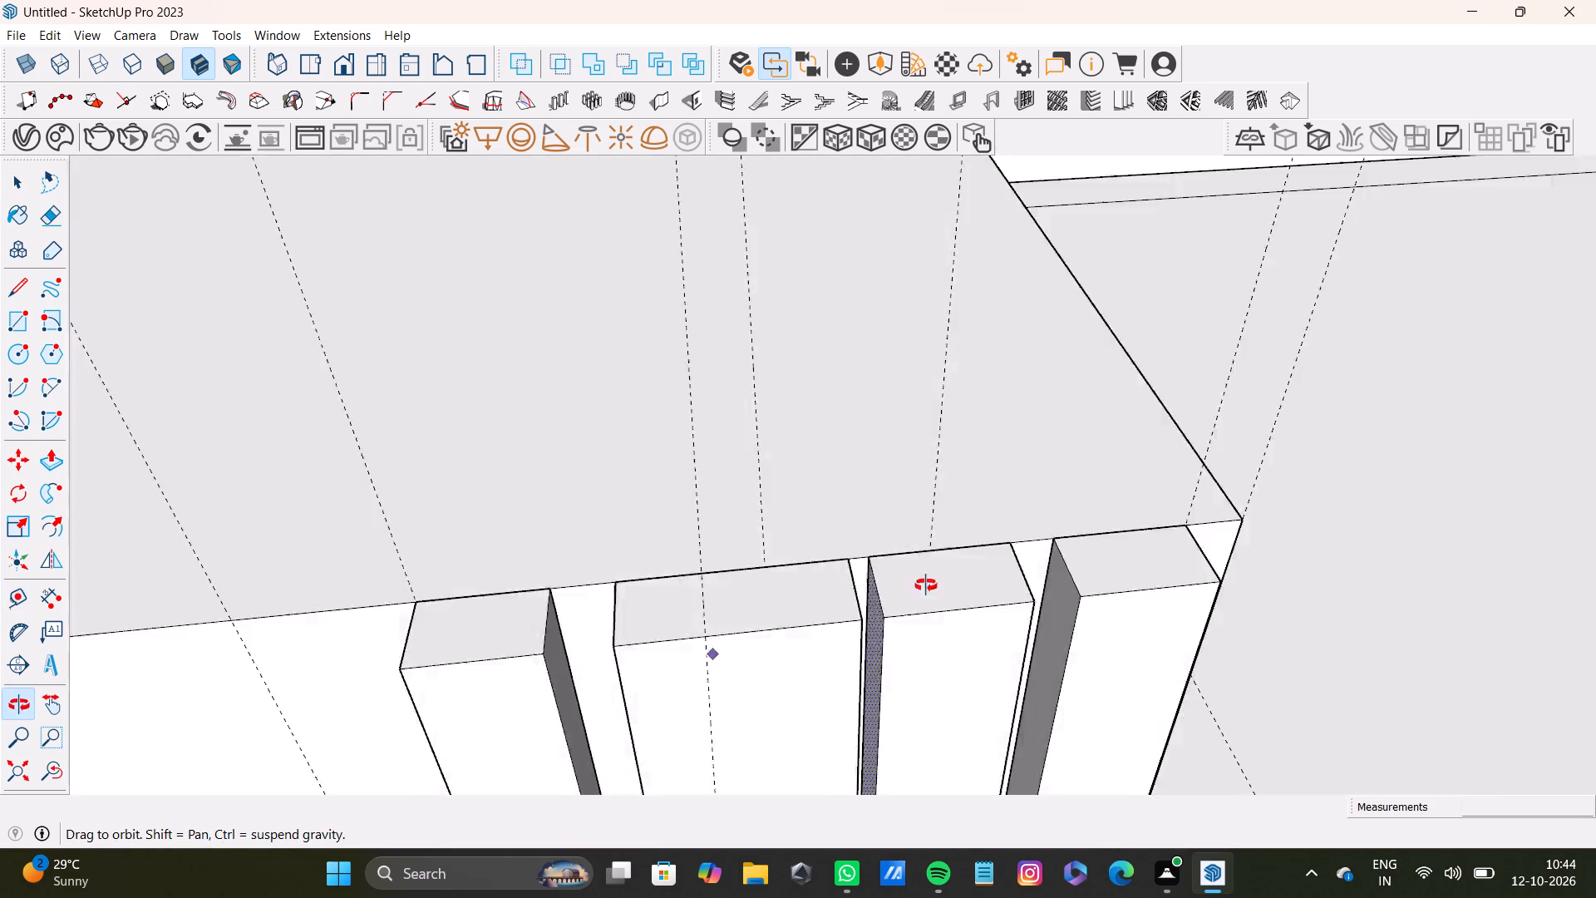
pyautogui.moveTo(926, 585); pyautogui.dragTo(979, 501, button='middle')
pyautogui.press('space')
pyautogui.click(685, 580)
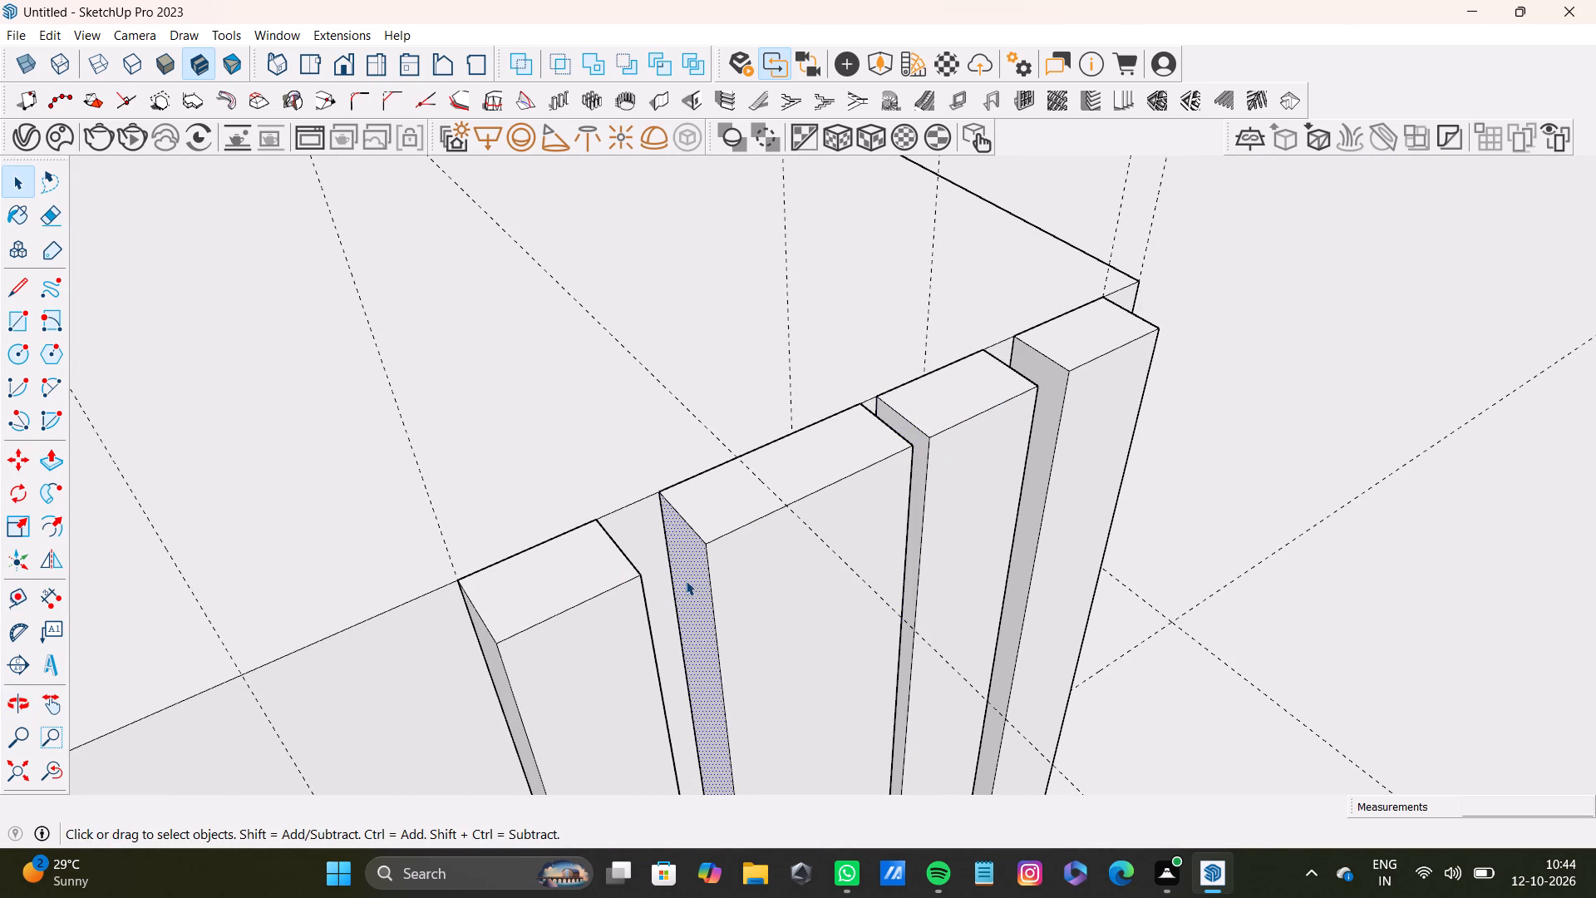
pyautogui.press('p')
pyautogui.moveTo(687, 580); pyautogui.dragTo(773, 486)
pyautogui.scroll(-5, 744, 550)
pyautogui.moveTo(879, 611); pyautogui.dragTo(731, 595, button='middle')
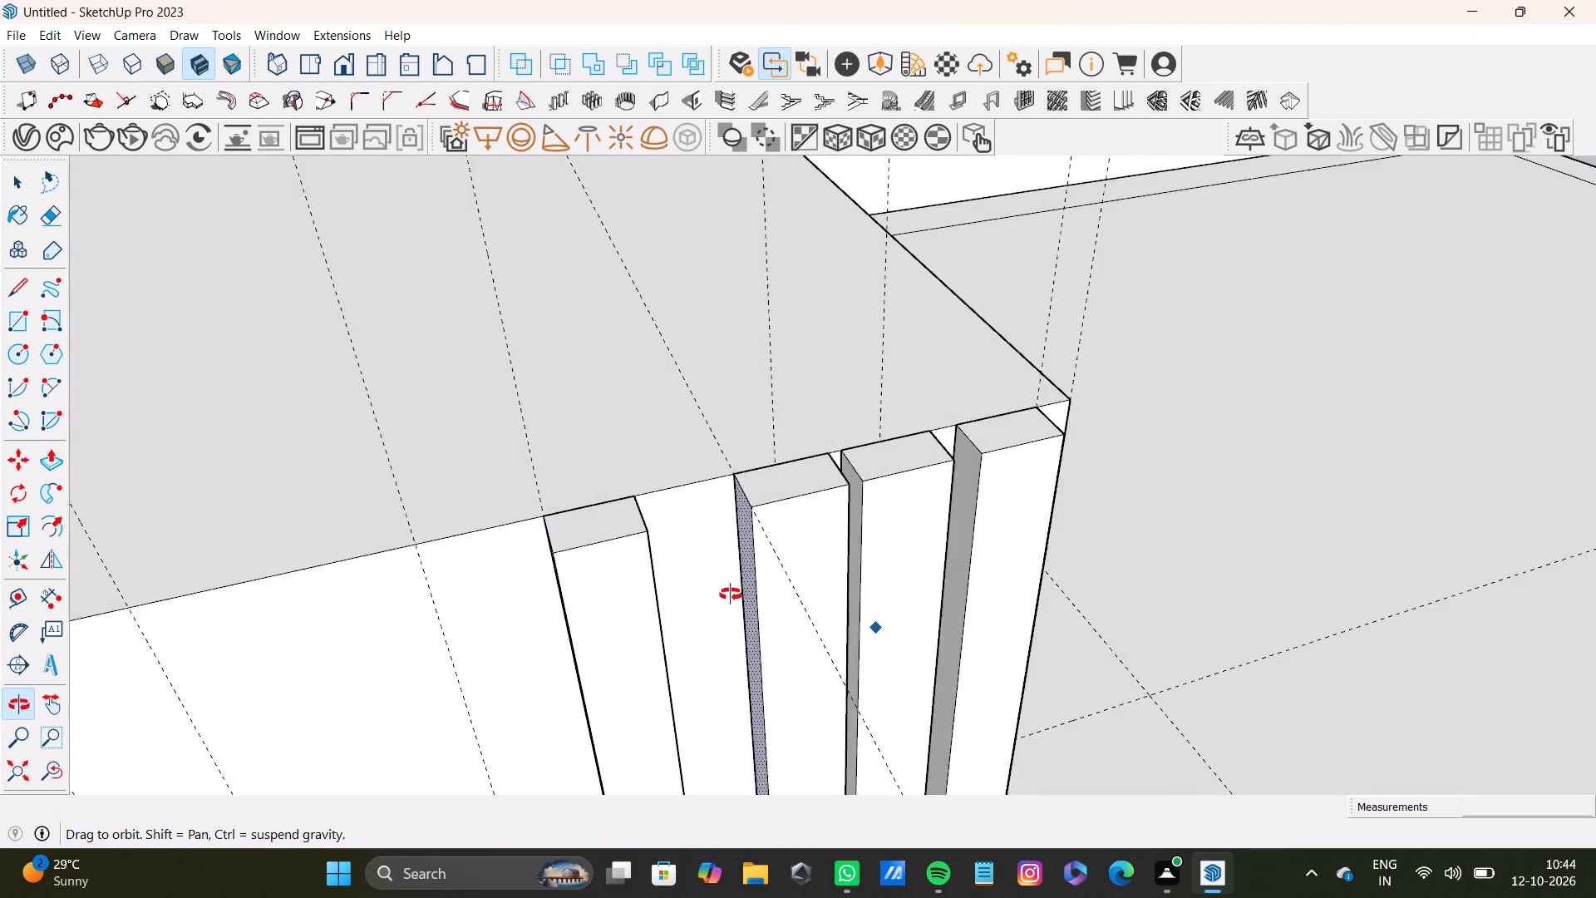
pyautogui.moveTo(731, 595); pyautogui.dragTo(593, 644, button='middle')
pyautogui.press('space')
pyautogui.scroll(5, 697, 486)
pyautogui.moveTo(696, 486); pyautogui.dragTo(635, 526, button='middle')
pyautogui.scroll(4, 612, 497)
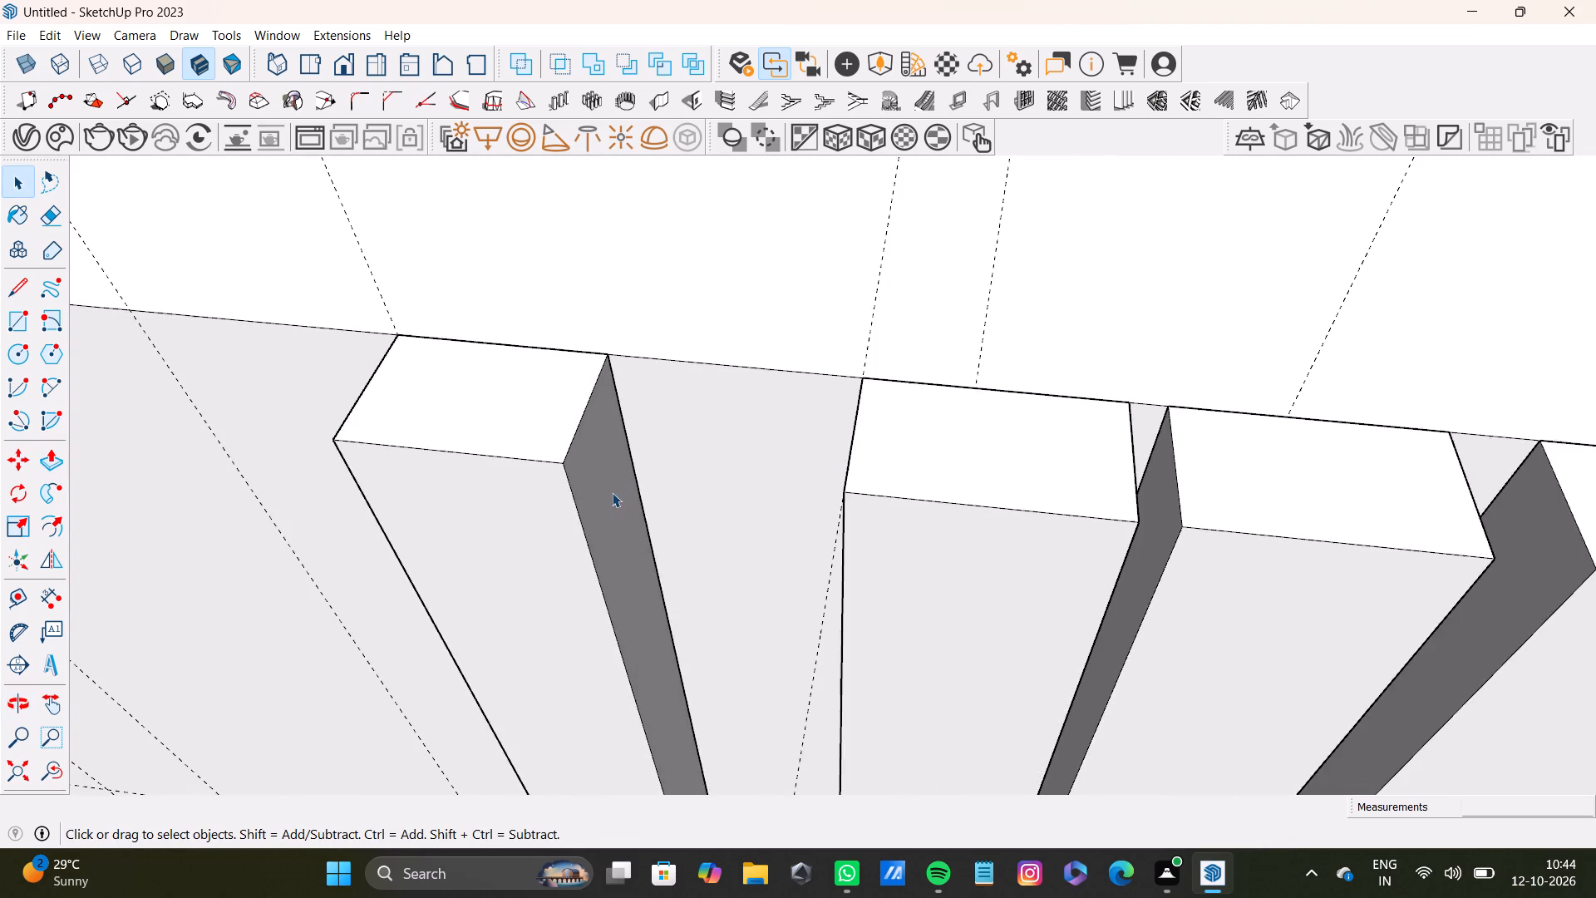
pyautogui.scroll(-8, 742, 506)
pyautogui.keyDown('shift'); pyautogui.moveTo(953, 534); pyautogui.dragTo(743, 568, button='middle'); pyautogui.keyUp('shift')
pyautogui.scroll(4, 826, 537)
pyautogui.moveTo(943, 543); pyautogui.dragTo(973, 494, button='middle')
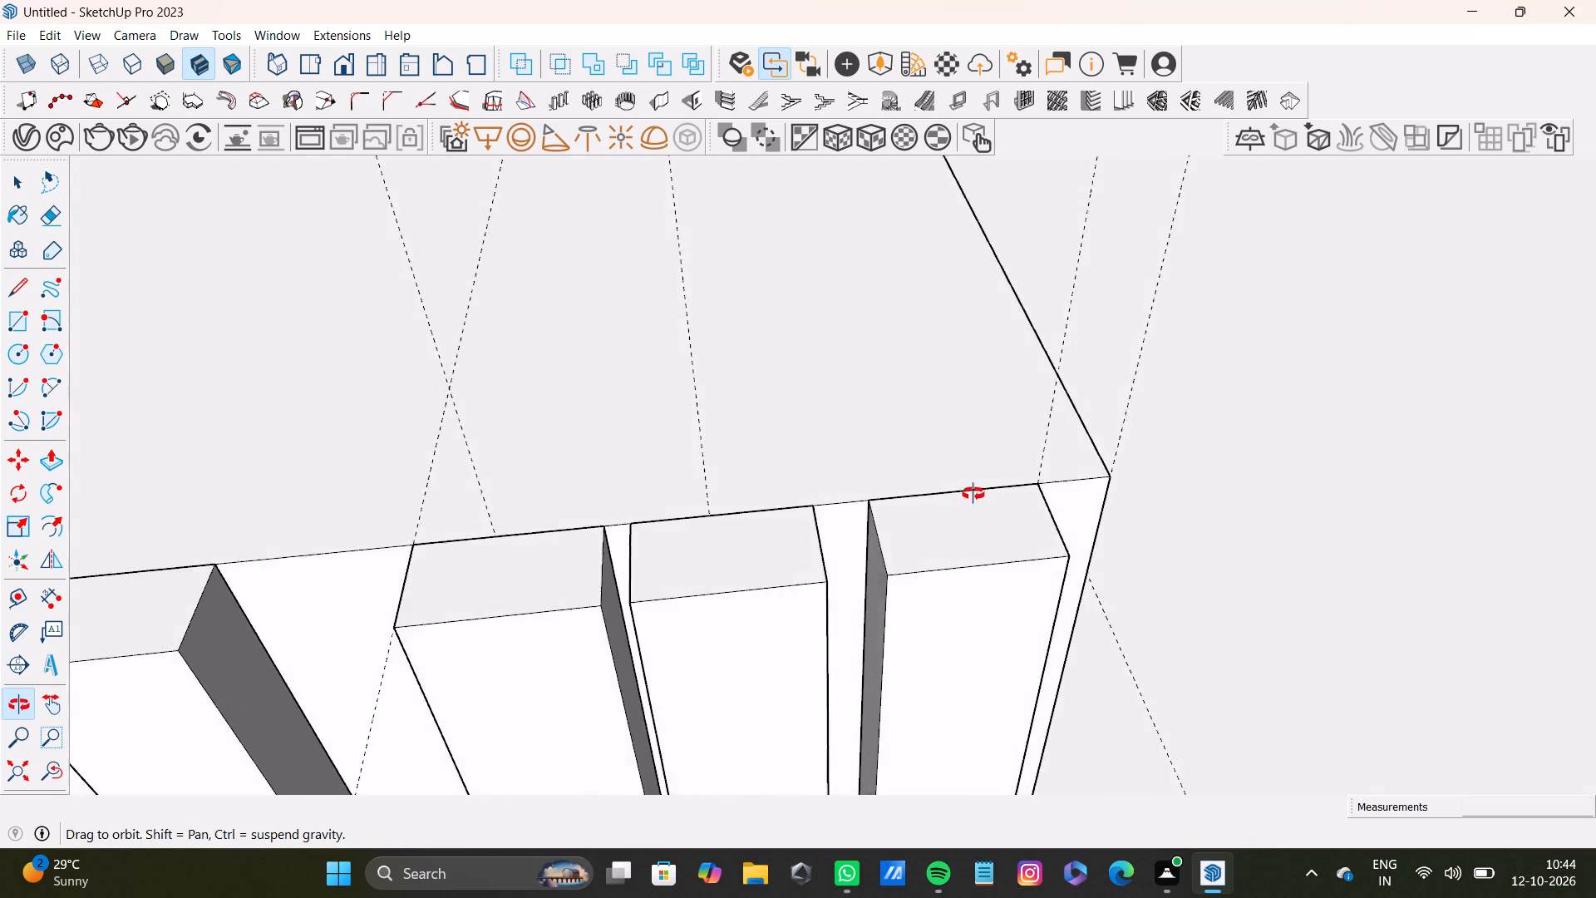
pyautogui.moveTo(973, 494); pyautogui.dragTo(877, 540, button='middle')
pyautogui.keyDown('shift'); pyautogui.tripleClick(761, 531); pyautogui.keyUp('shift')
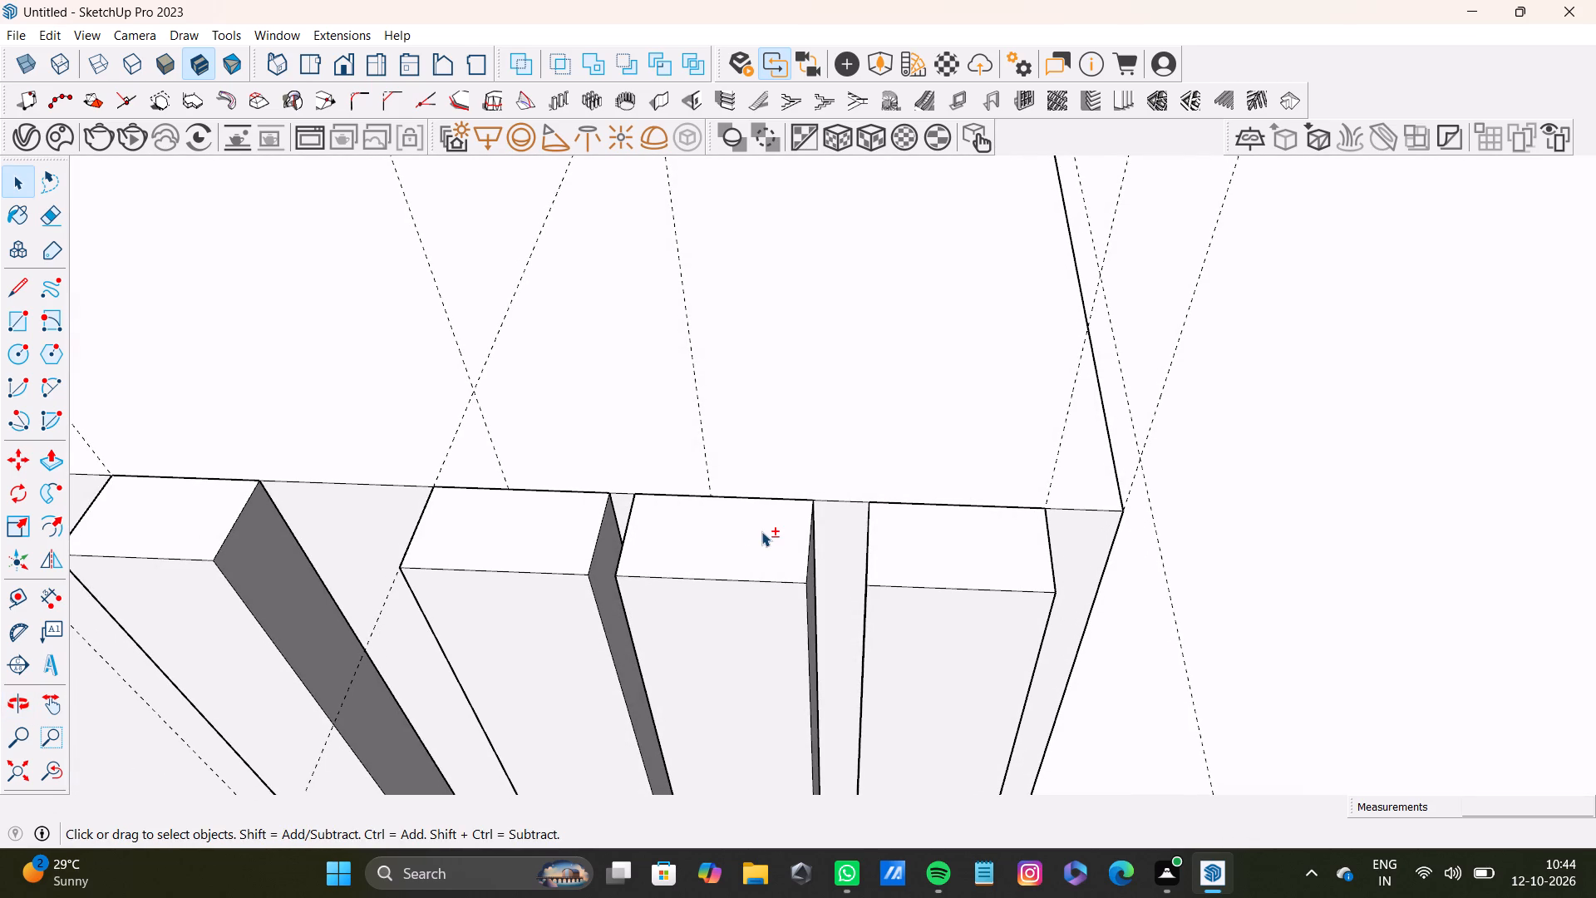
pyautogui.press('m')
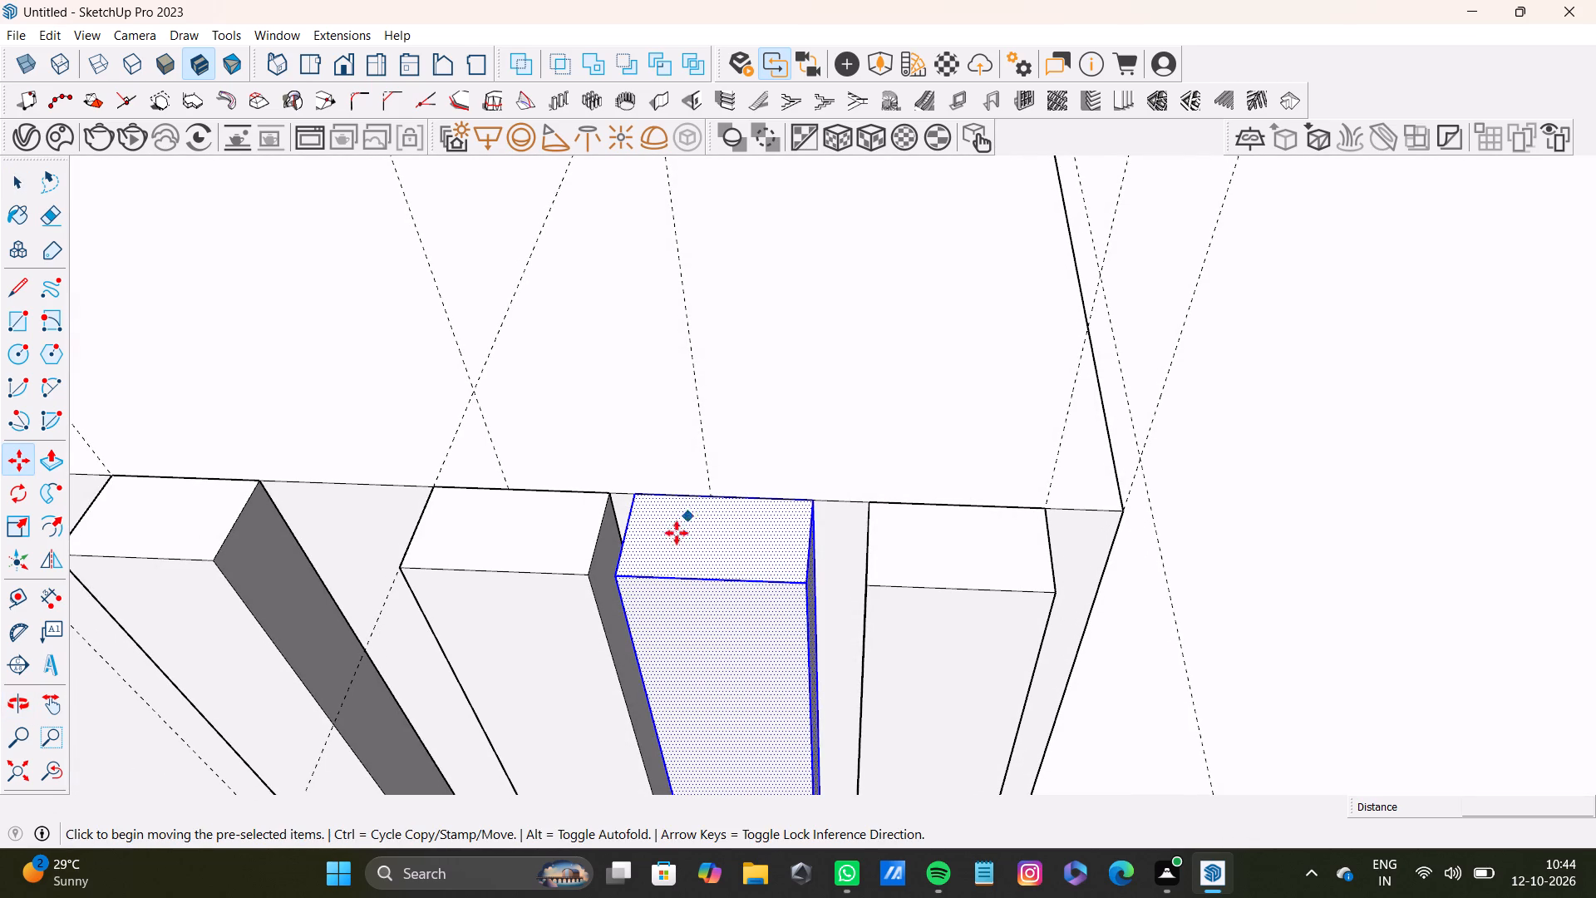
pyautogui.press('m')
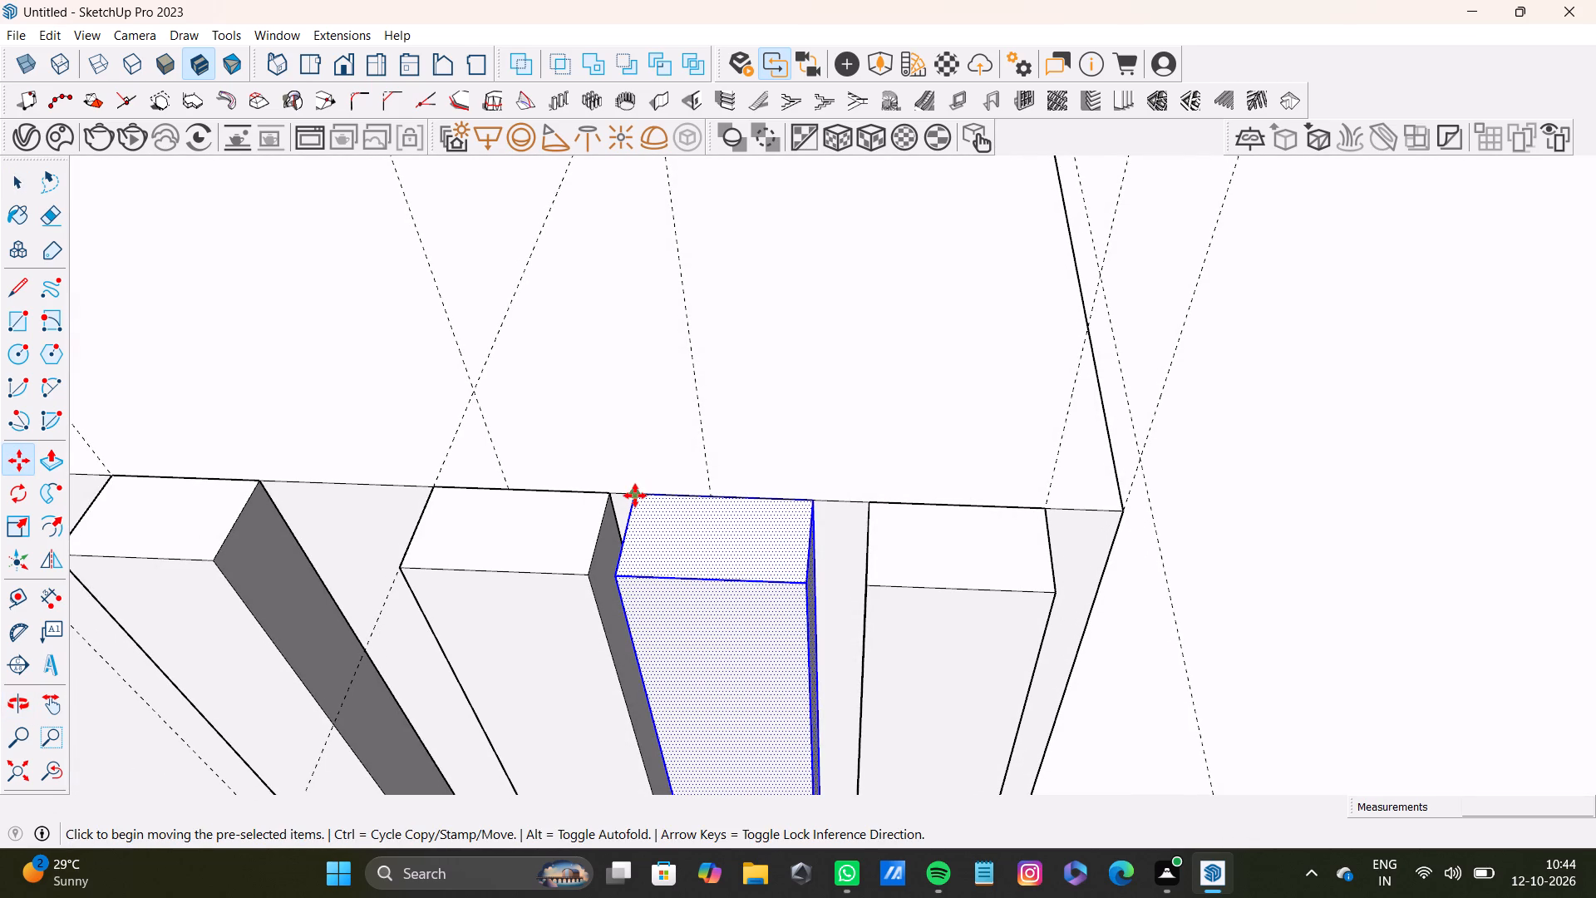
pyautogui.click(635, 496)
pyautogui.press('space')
# Examine the gaps between the strips near the box corner from several angles.
pyautogui.scroll(-6, 659, 522)
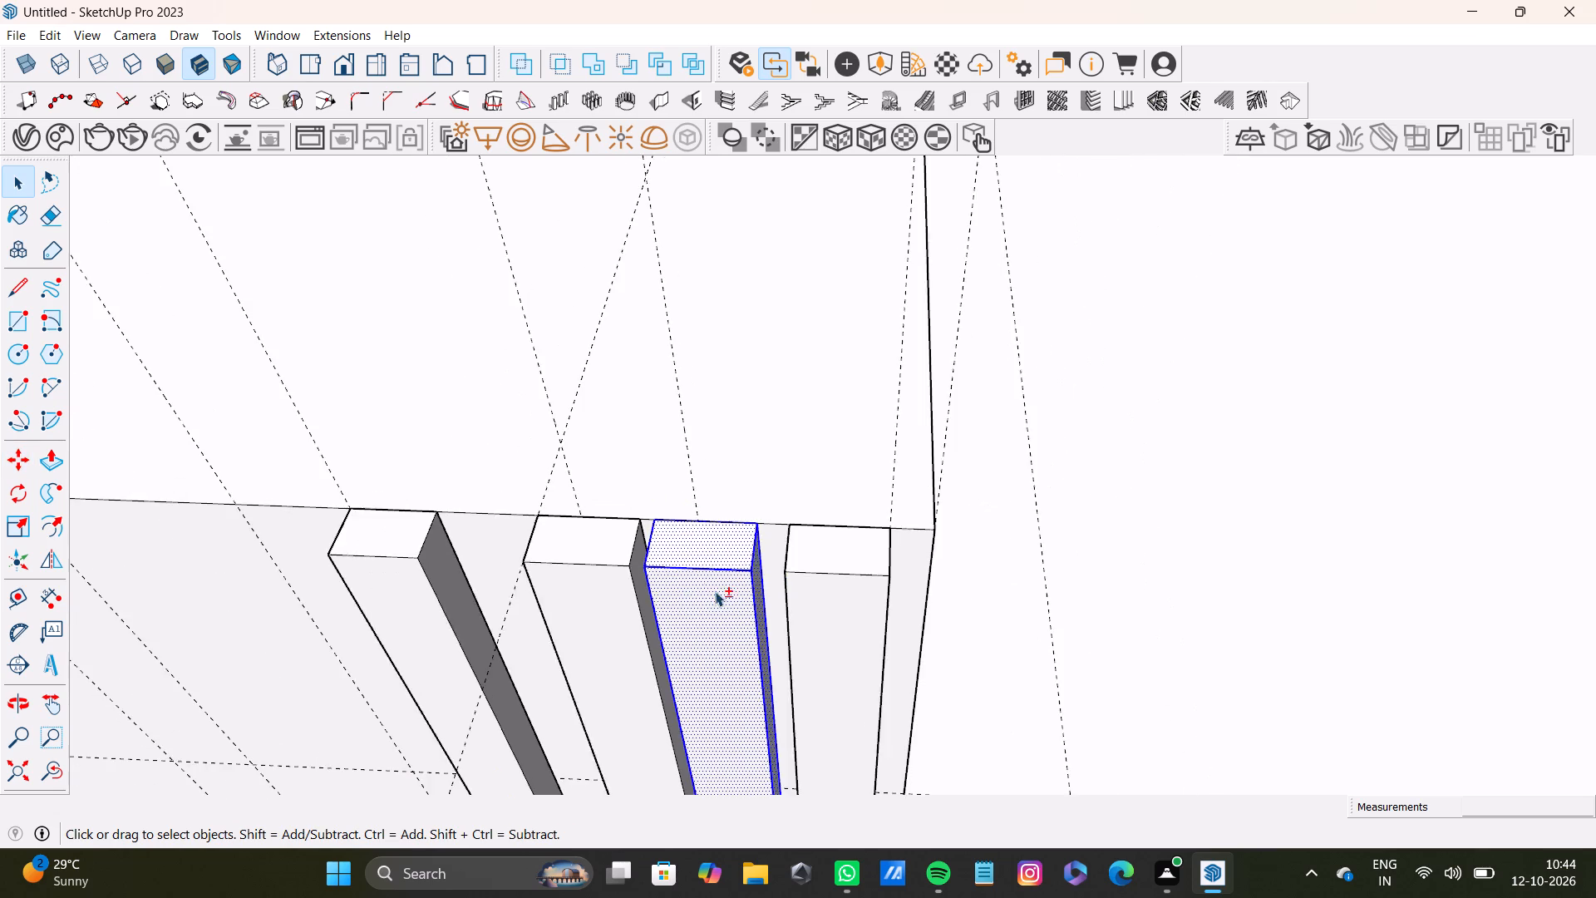
pyautogui.keyDown('shift'); pyautogui.moveTo(715, 591); pyautogui.dragTo(662, 299, button='middle'); pyautogui.keyUp('shift')
pyautogui.scroll(-10, 684, 440)
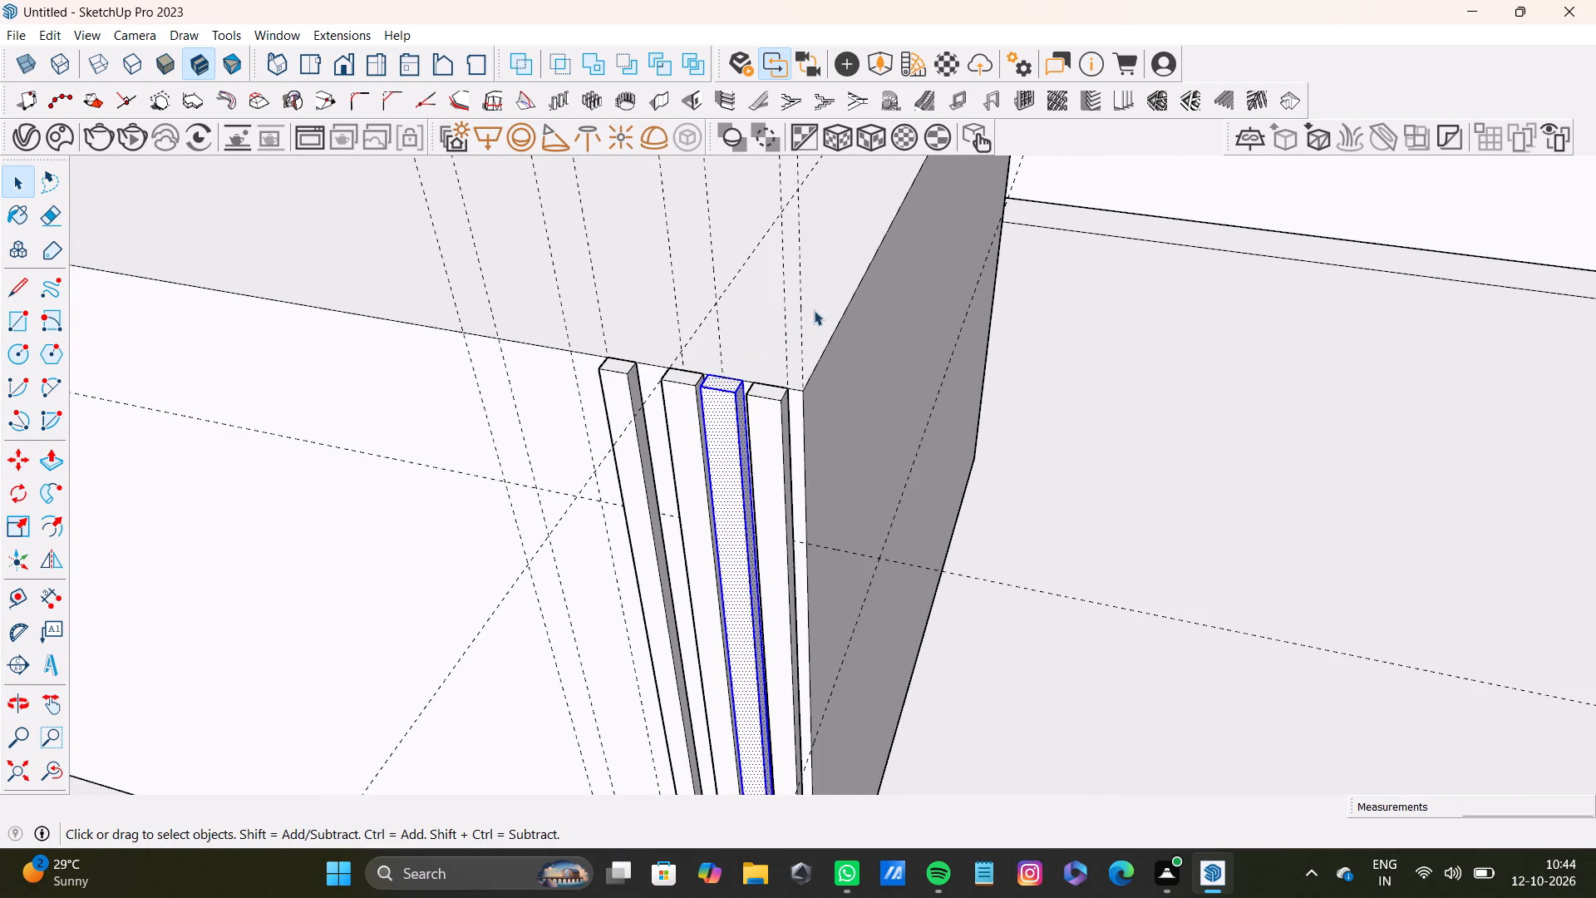
pyautogui.scroll(5, 784, 324)
pyautogui.scroll(-8, 714, 466)
pyautogui.keyDown('shift'); pyautogui.moveTo(694, 495); pyautogui.dragTo(708, 431, button='middle'); pyautogui.keyUp('shift')
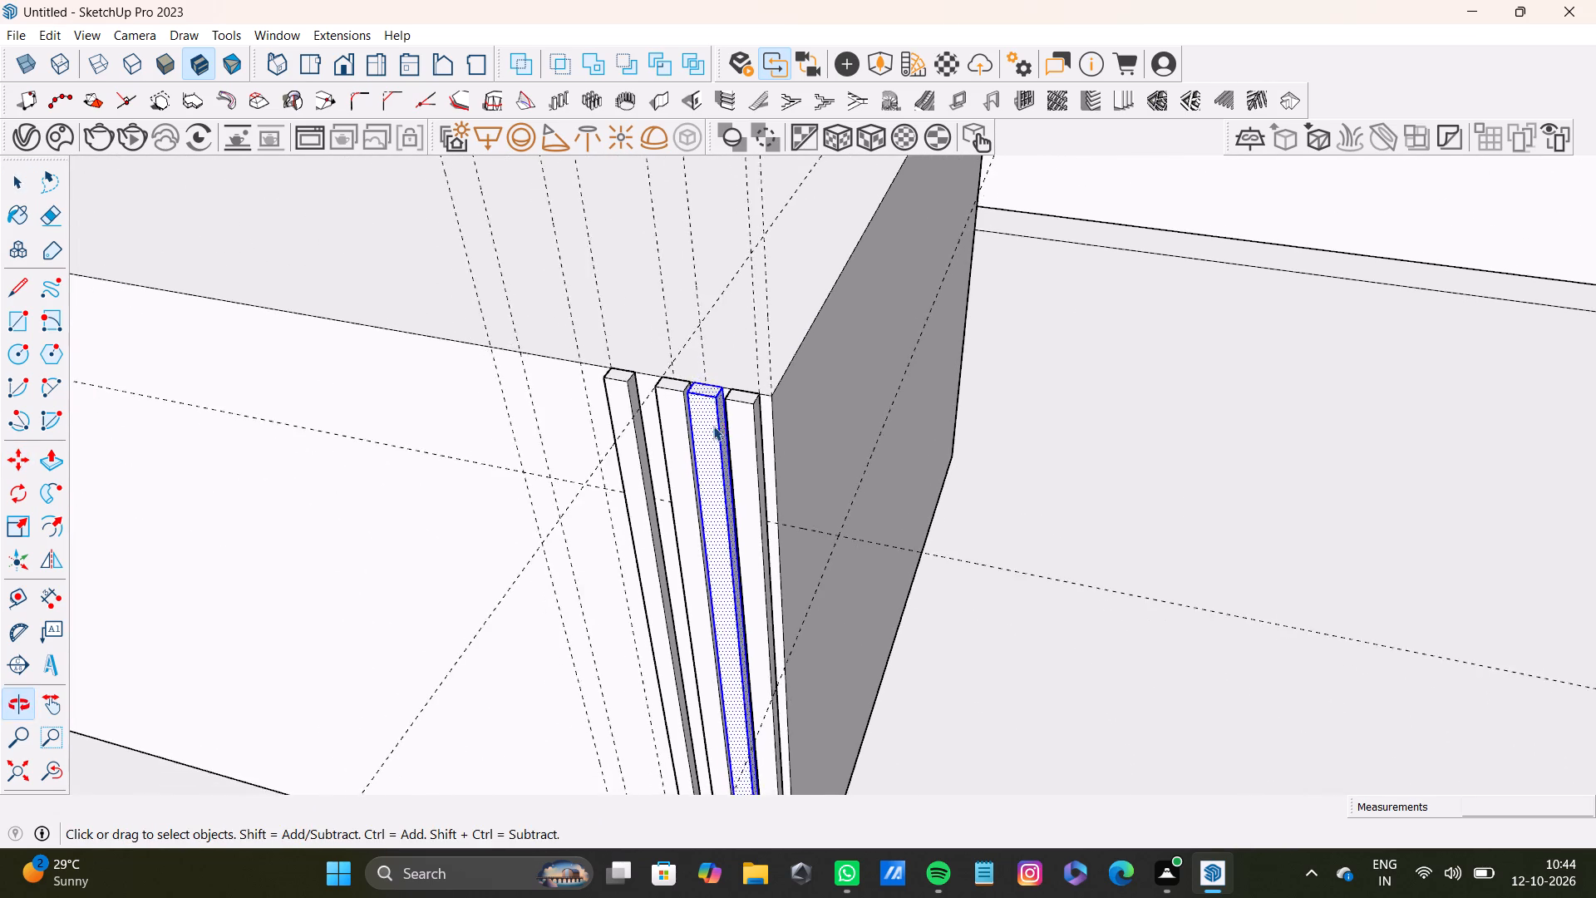
pyautogui.scroll(9, 713, 426)
pyautogui.scroll(-8, 722, 393)
pyautogui.keyDown('shift'); pyautogui.moveTo(712, 405); pyautogui.dragTo(773, 446, button='middle'); pyautogui.keyUp('shift')
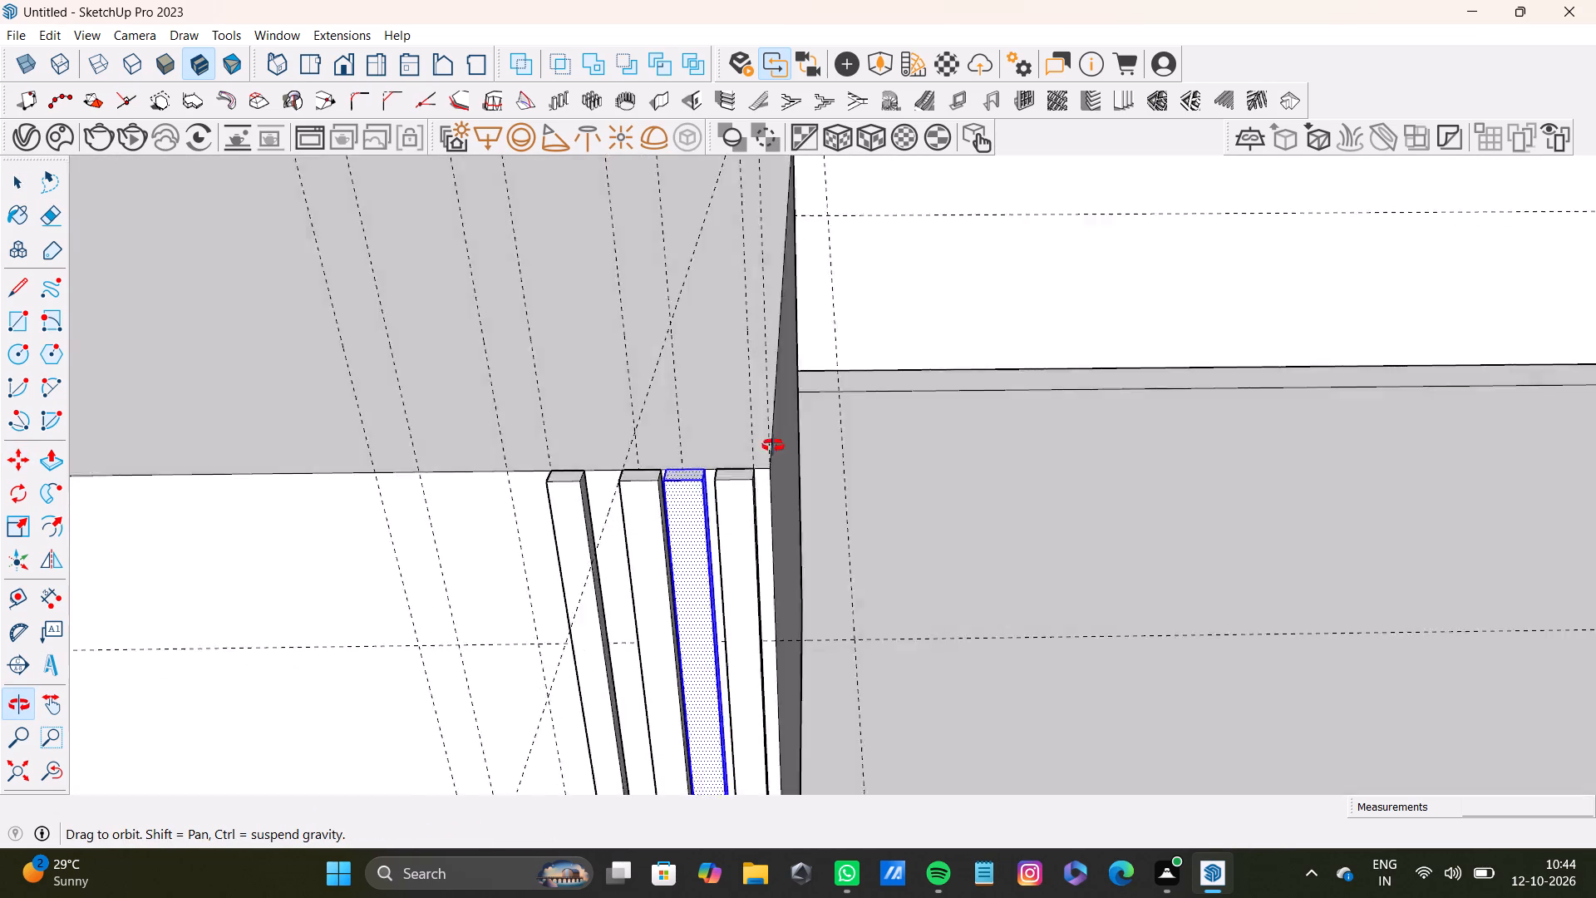
pyautogui.keyDown('shift'); pyautogui.moveTo(773, 446); pyautogui.dragTo(738, 474, button='middle'); pyautogui.keyUp('shift')
pyautogui.scroll(-1, 738, 474)
pyautogui.scroll(15, 706, 486)
pyautogui.moveTo(728, 439); pyautogui.dragTo(1002, 367, button='middle')
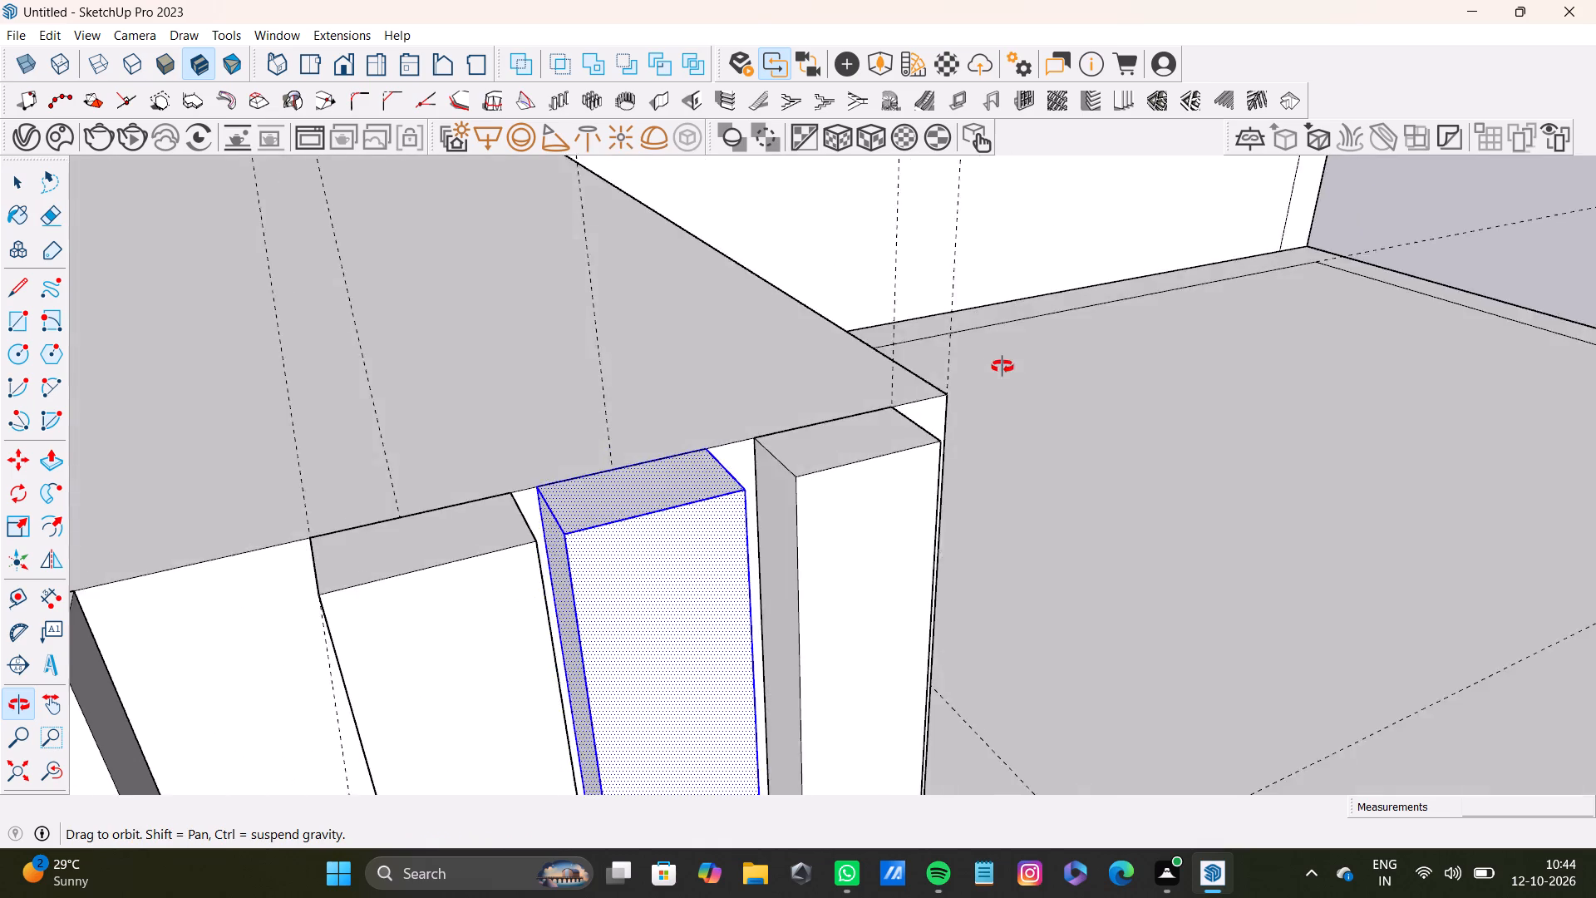
pyautogui.moveTo(1002, 367); pyautogui.dragTo(731, 491, button='middle')
pyautogui.scroll(4, 707, 479)
pyautogui.scroll(-10, 825, 486)
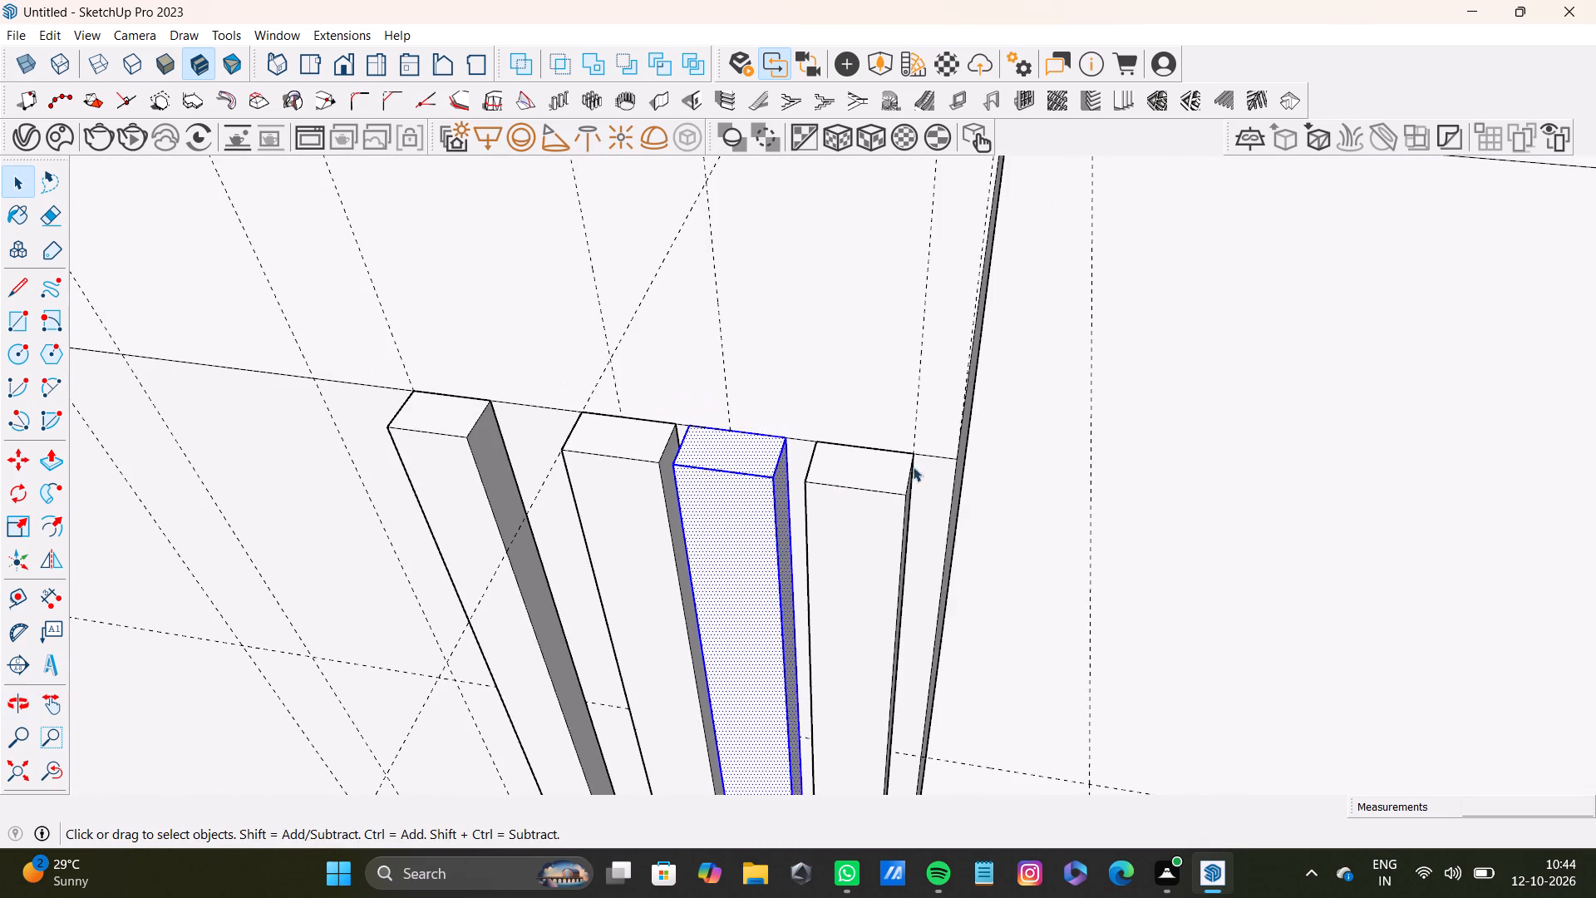
pyautogui.click(1253, 335)
pyautogui.scroll(5, 672, 486)
pyautogui.scroll(-14, 724, 470)
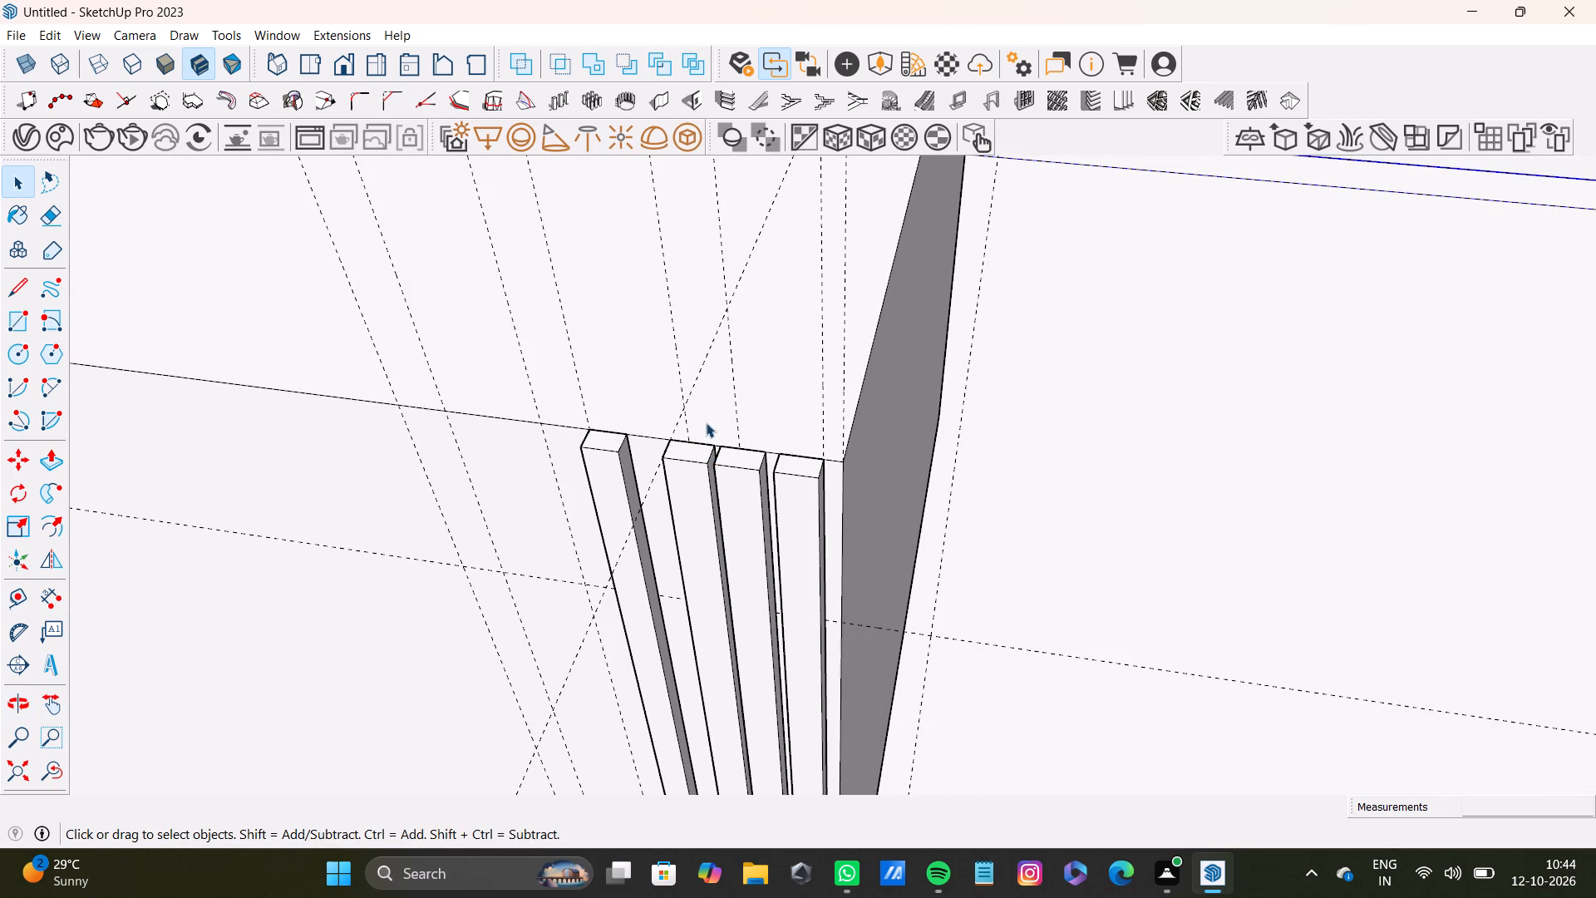
# Pull the right side face of the second strip from the box corner outward about 1/16" toward the corner strip.
pyautogui.scroll(11, 746, 474)
pyautogui.moveTo(793, 465); pyautogui.dragTo(813, 338, button='middle')
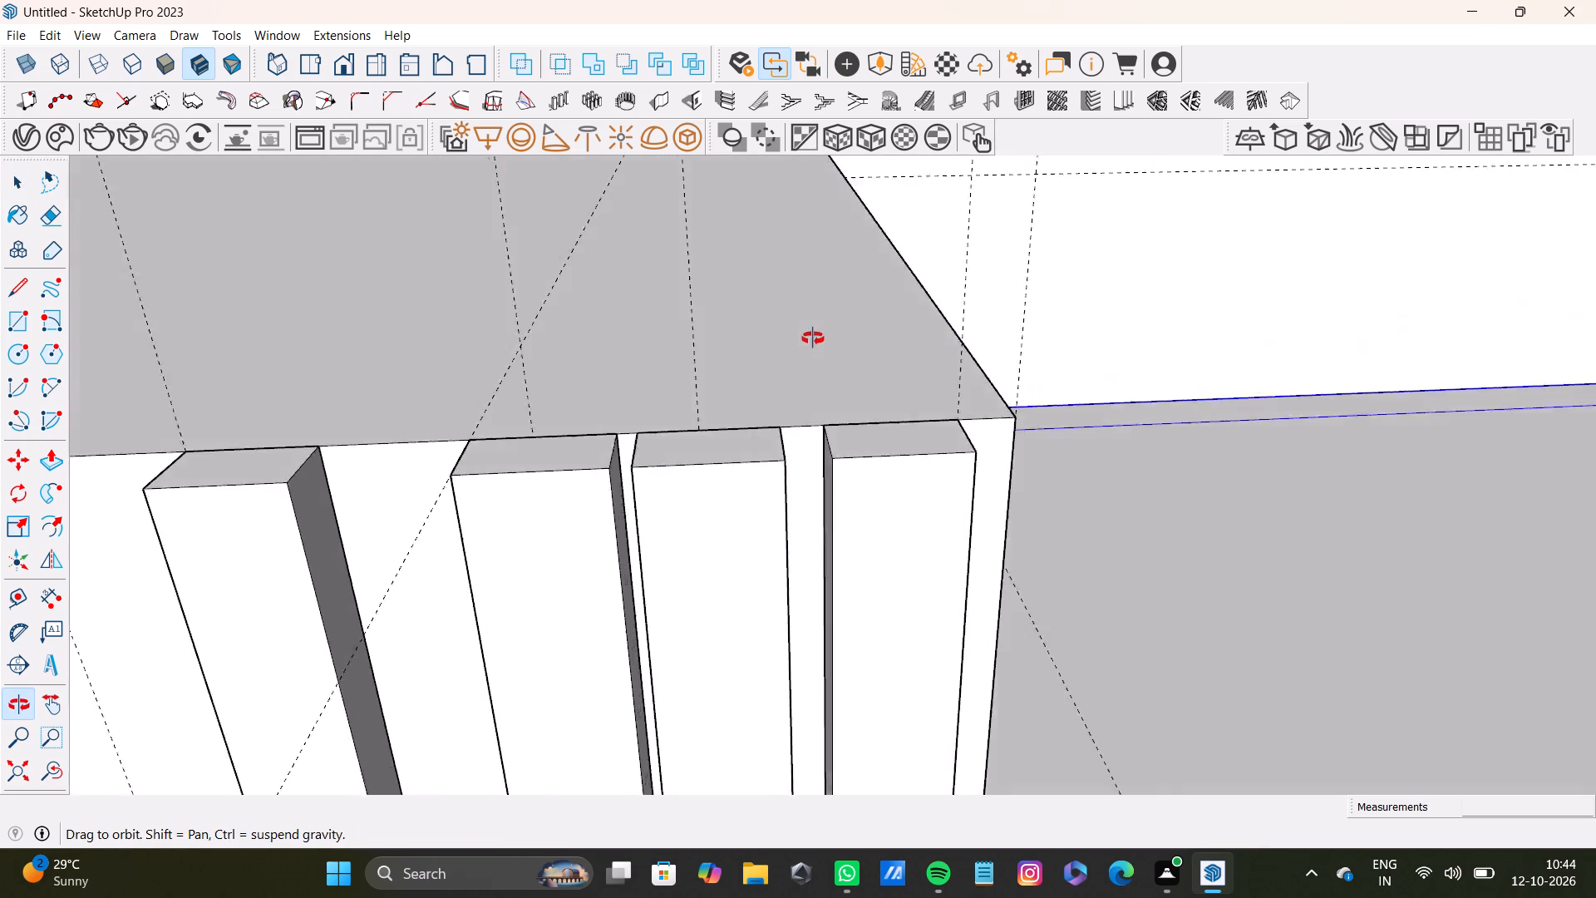
pyautogui.moveTo(813, 338); pyautogui.dragTo(811, 339, button='middle')
pyautogui.scroll(6, 833, 472)
pyautogui.click(760, 477)
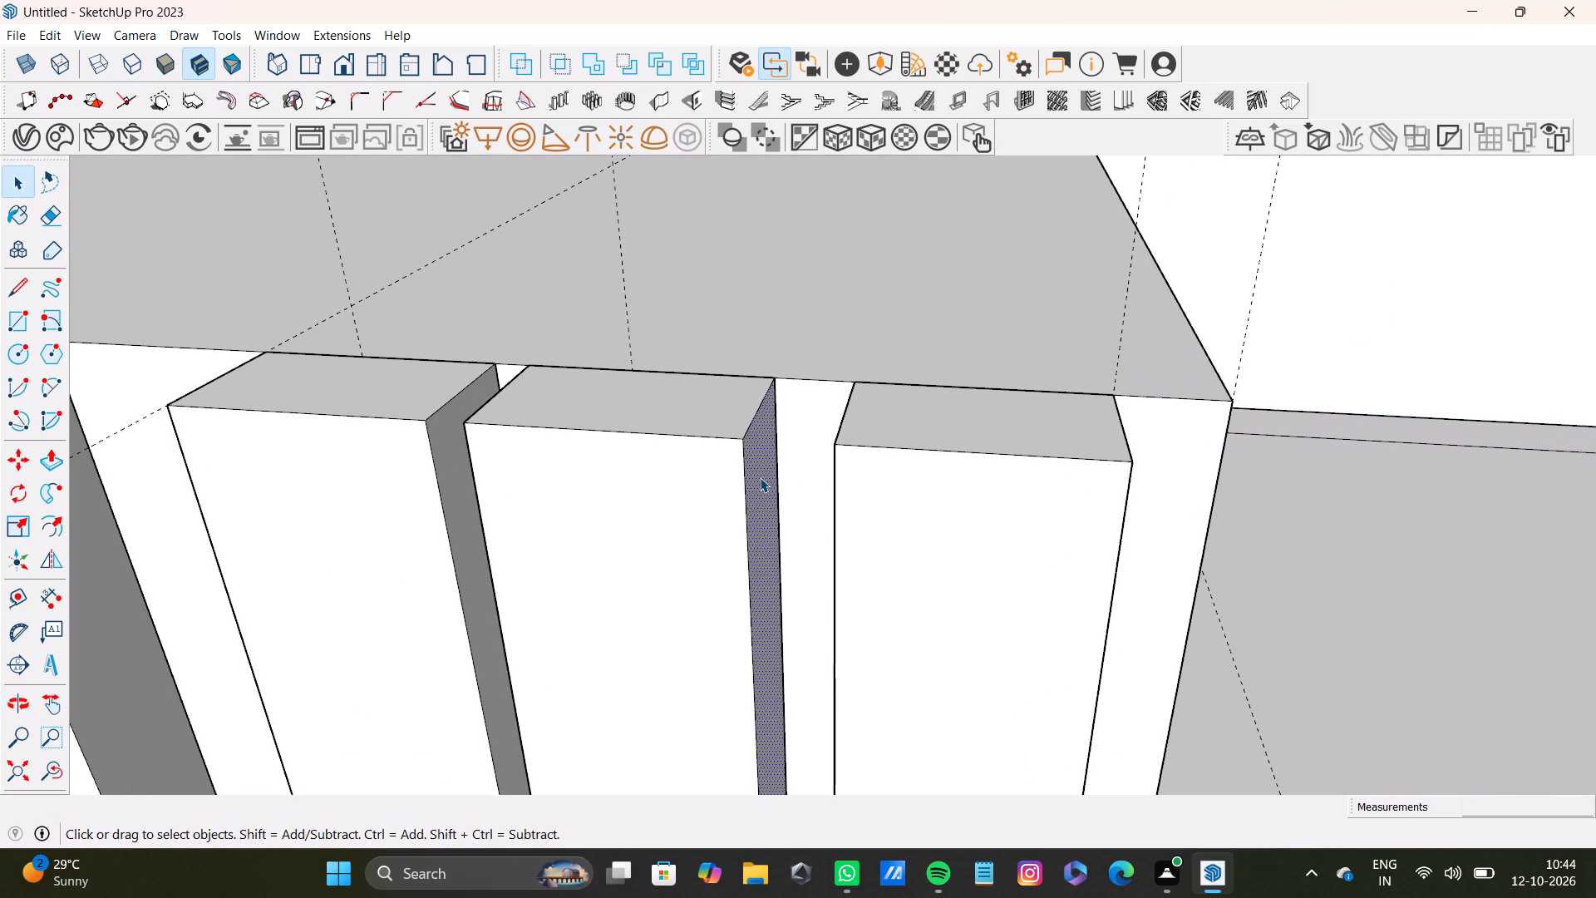
pyautogui.press('p')
pyautogui.moveTo(760, 477); pyautogui.dragTo(815, 472)
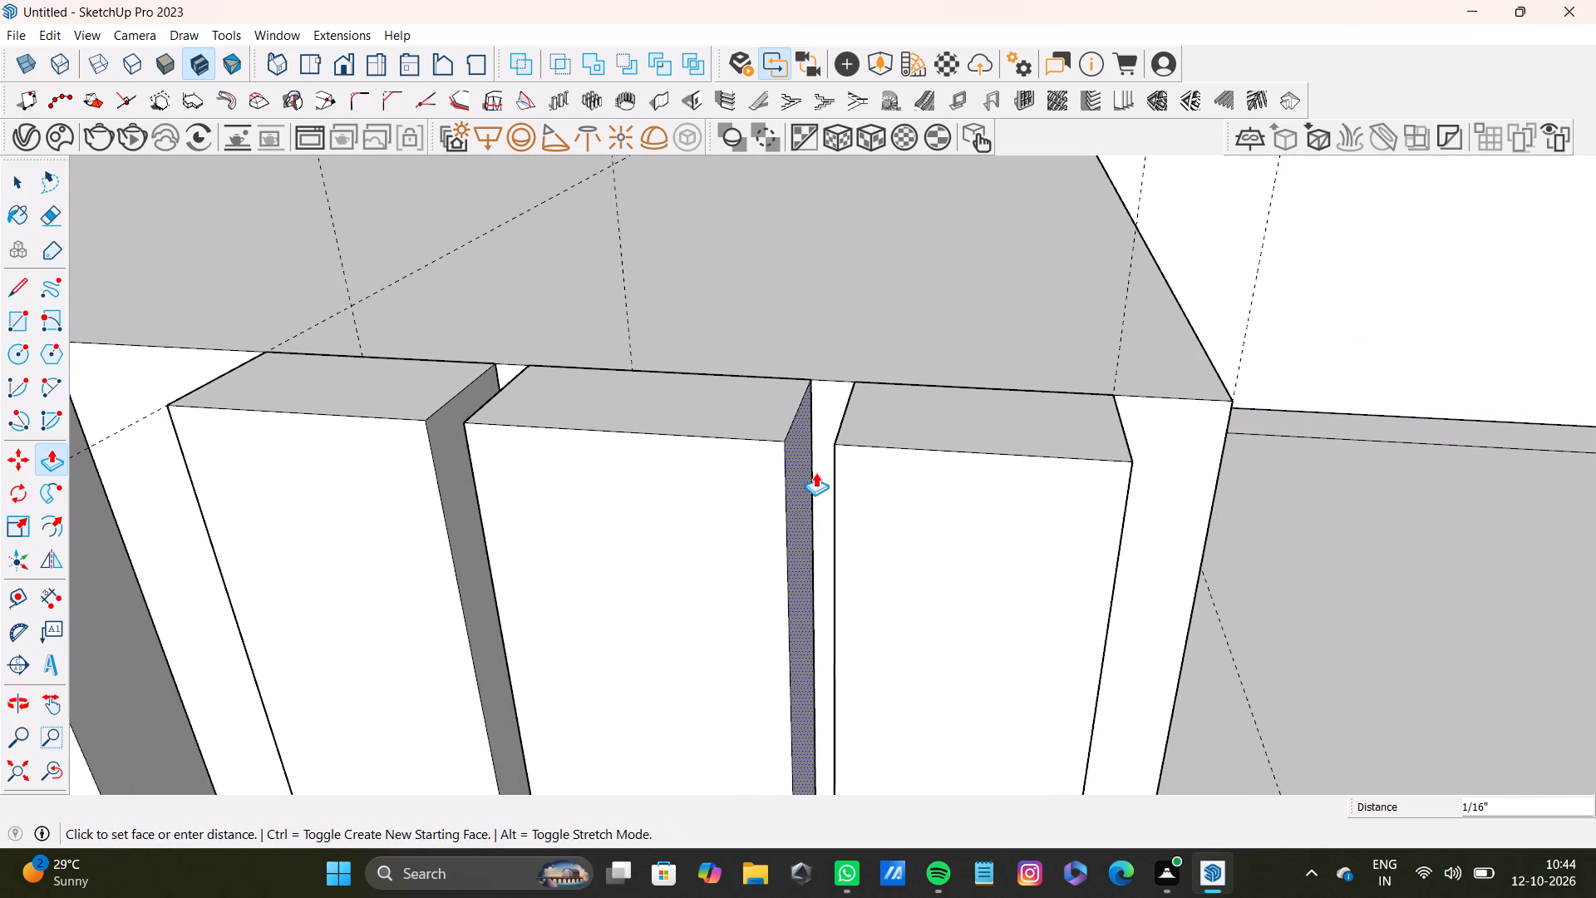
pyautogui.moveTo(815, 472); pyautogui.dragTo(812, 466)
# Push the left side face of the second strip from the box corner inward about 1/8".
pyautogui.scroll(-8, 791, 466)
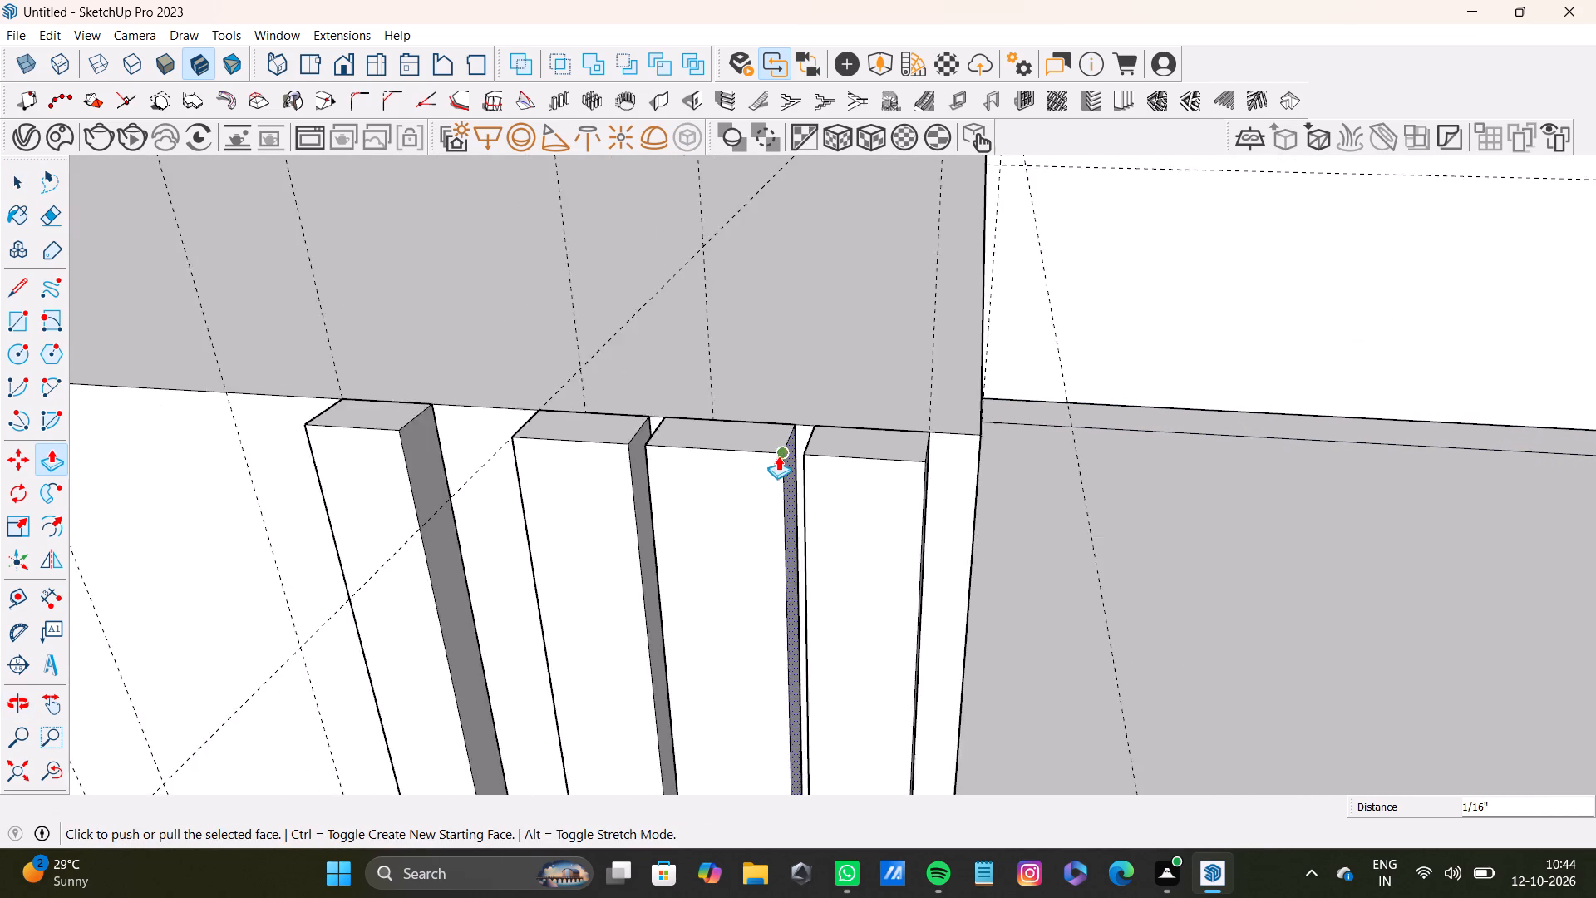
pyautogui.scroll(-5, 778, 456)
pyautogui.moveTo(815, 486); pyautogui.dragTo(894, 462, button='middle')
pyautogui.scroll(3, 648, 495)
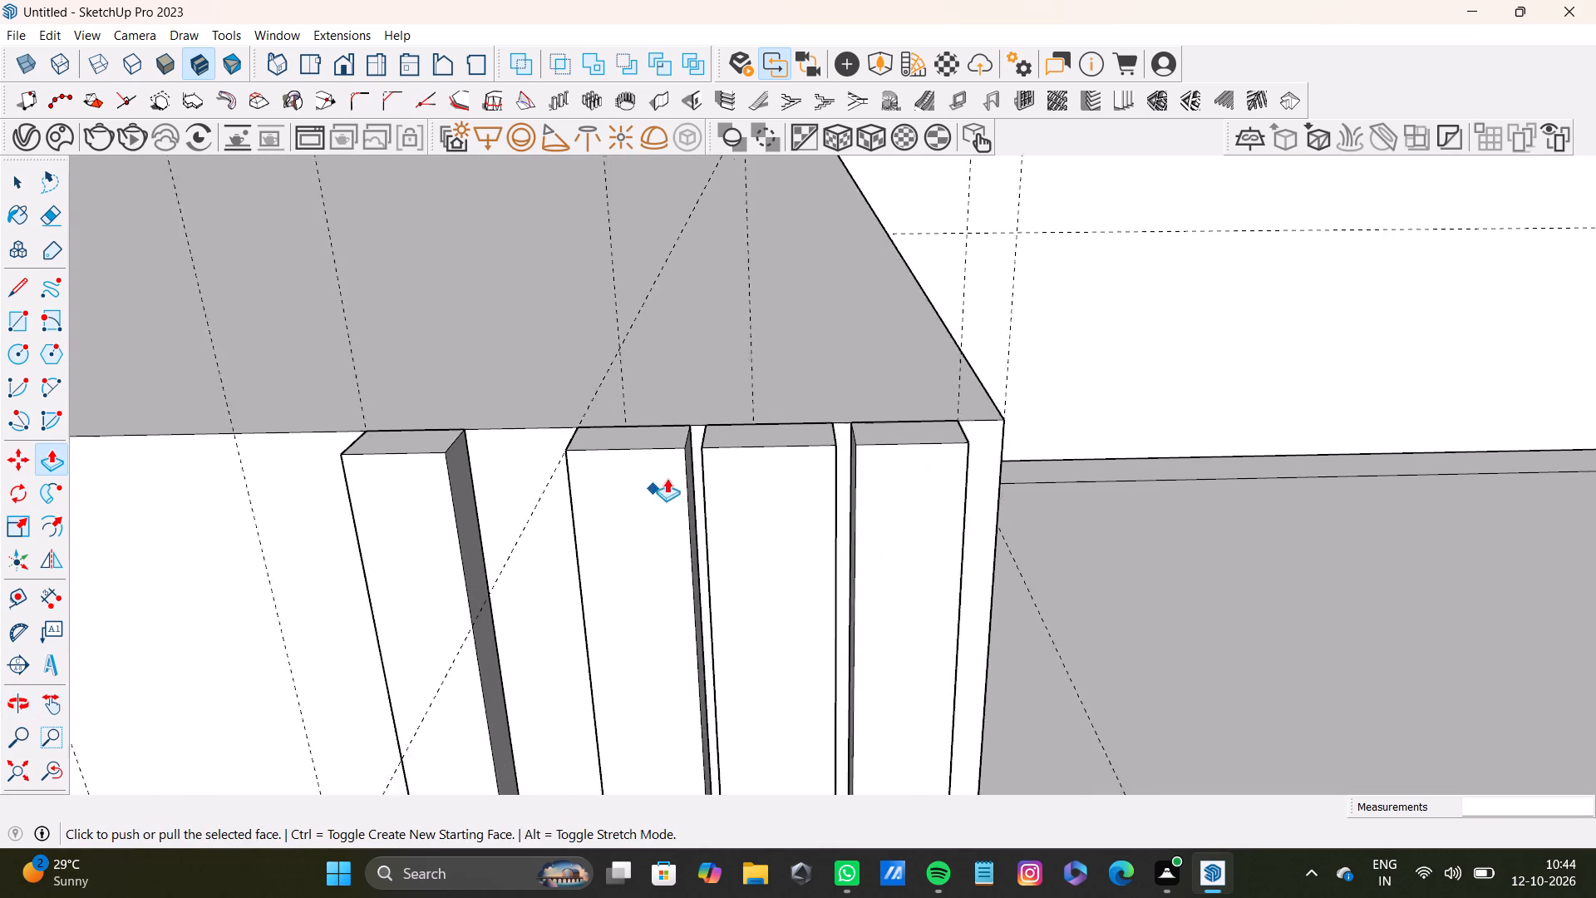
pyautogui.scroll(4, 667, 478)
pyautogui.moveTo(698, 458); pyautogui.dragTo(835, 441, button='middle')
pyautogui.scroll(4, 736, 442)
pyautogui.press('space')
pyautogui.click(717, 468)
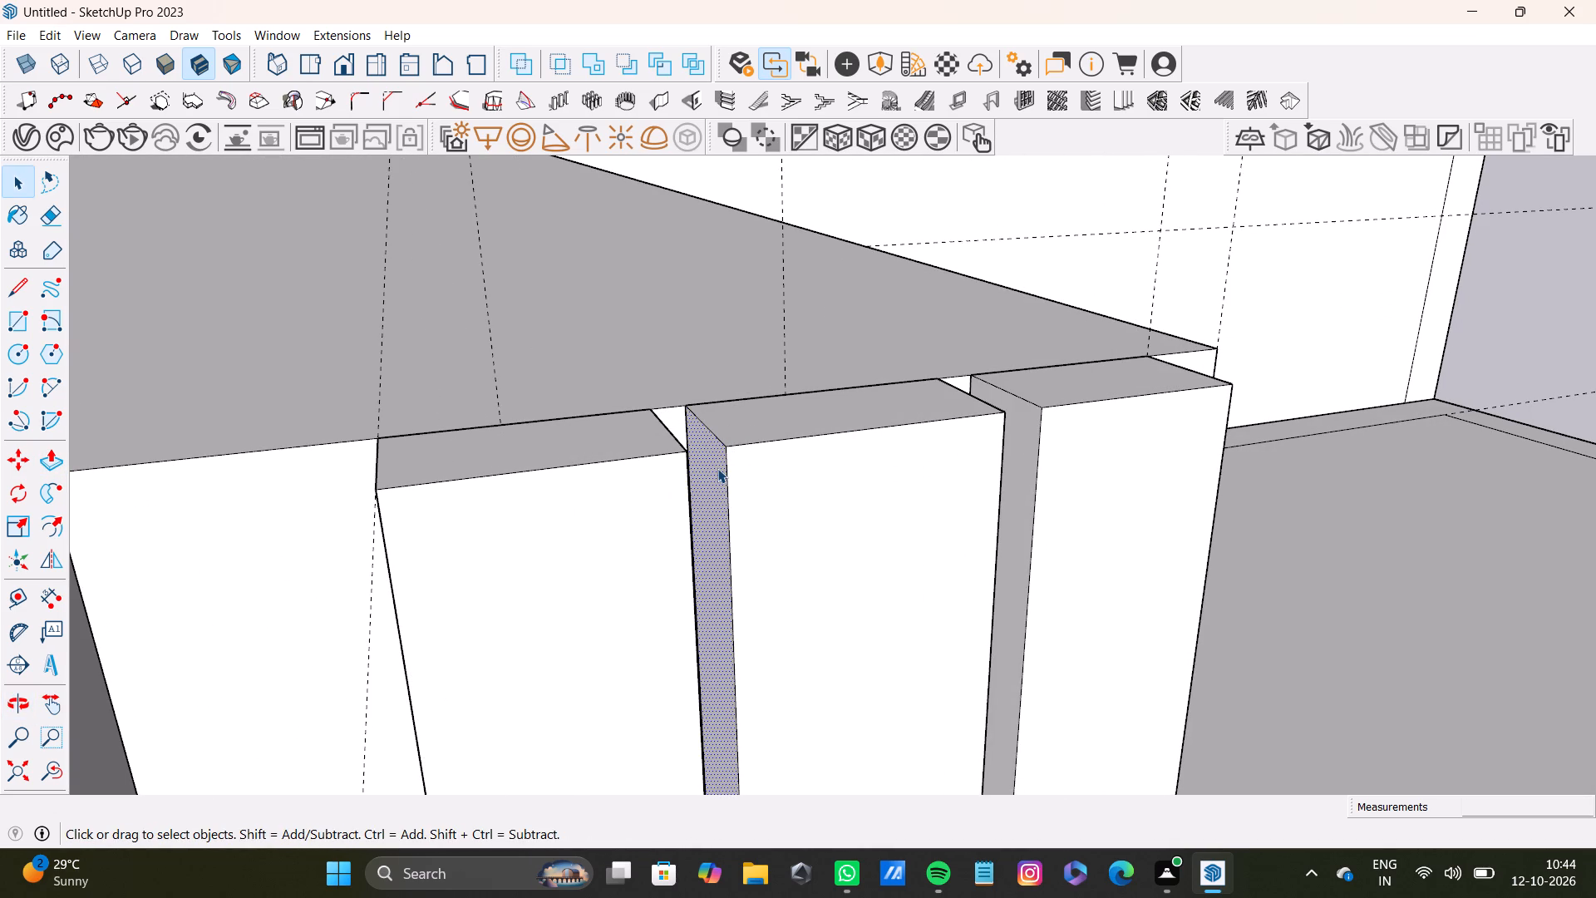
pyautogui.press('p')
pyautogui.moveTo(717, 468); pyautogui.dragTo(798, 449)
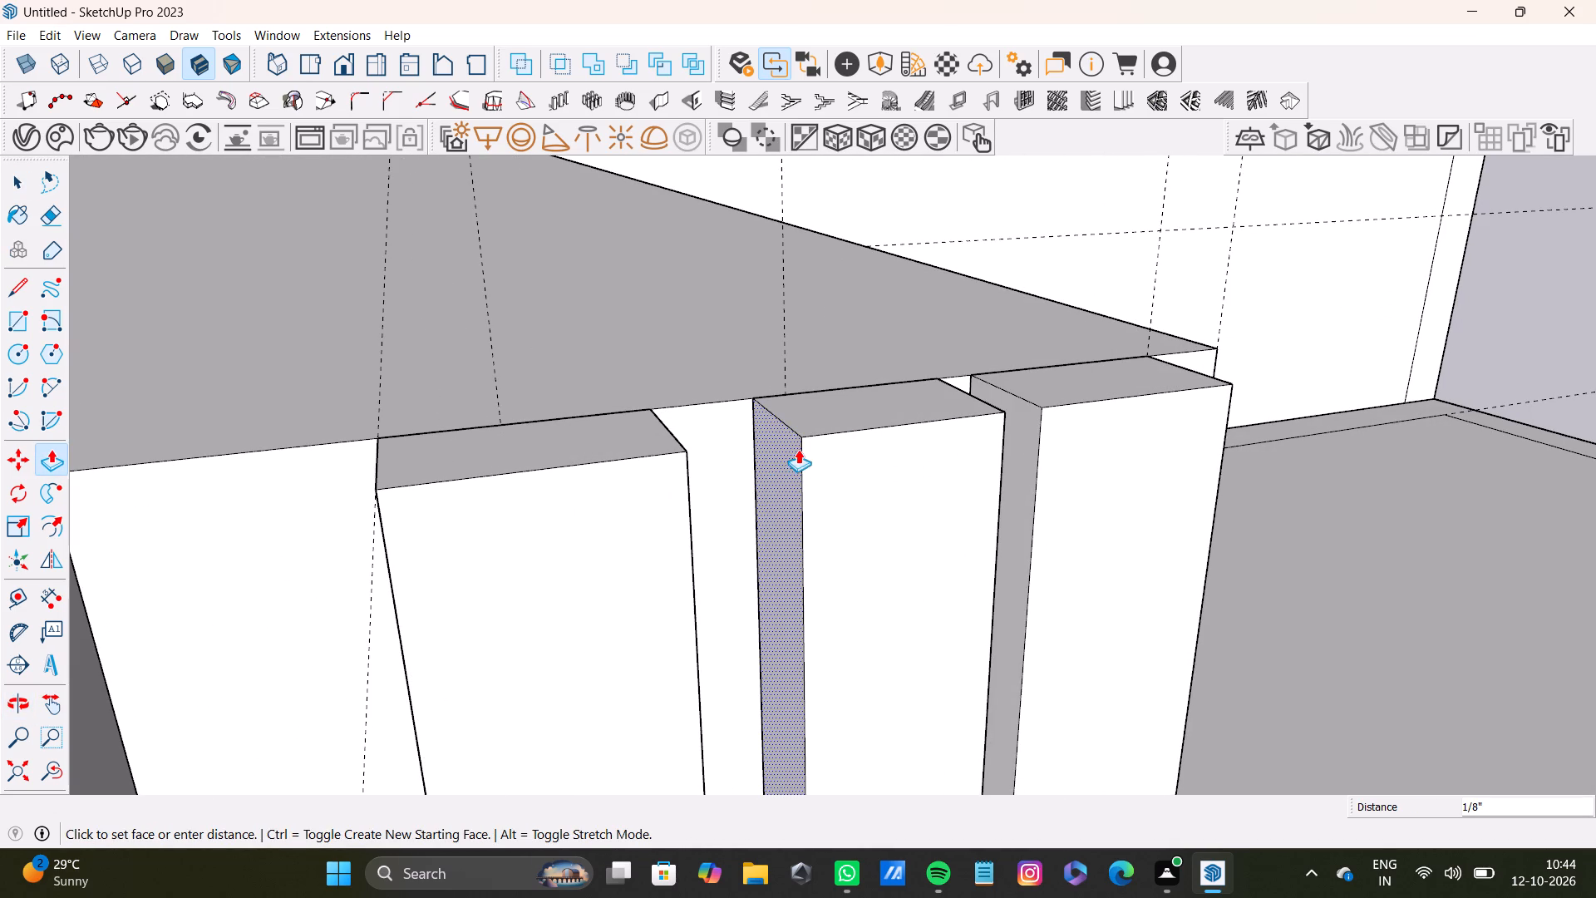
pyautogui.moveTo(798, 449); pyautogui.dragTo(799, 447)
# Pull the left side face of the second strip from the box corner back outward about 1/16".
pyautogui.scroll(-6, 802, 447)
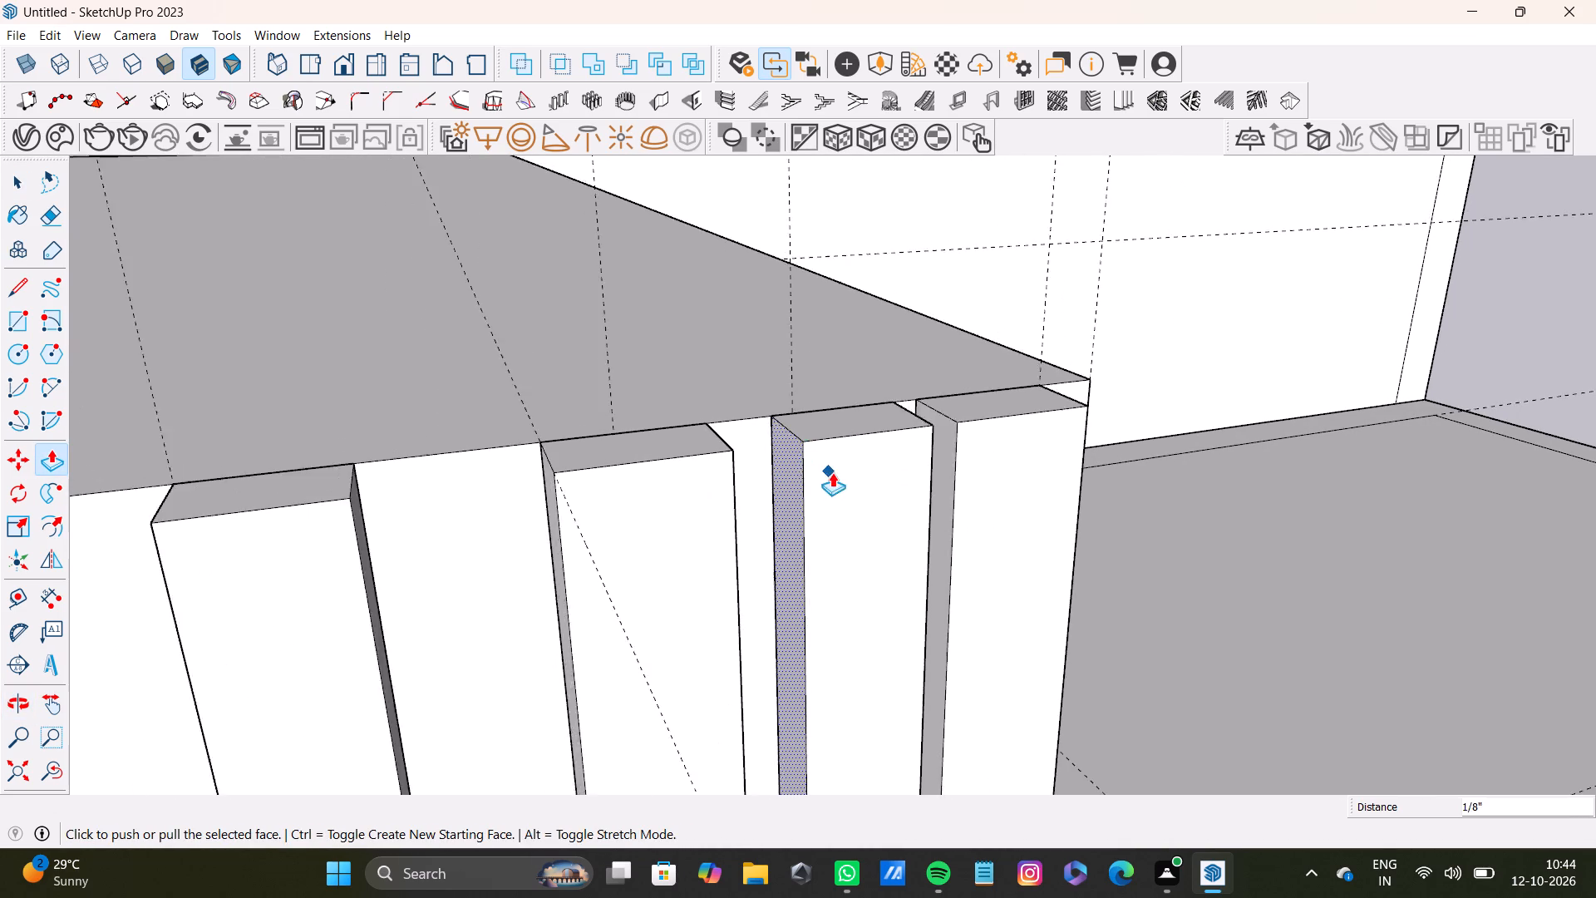
pyautogui.scroll(-3, 832, 472)
pyautogui.moveTo(879, 469); pyautogui.dragTo(618, 743, button='middle')
pyautogui.scroll(4, 969, 514)
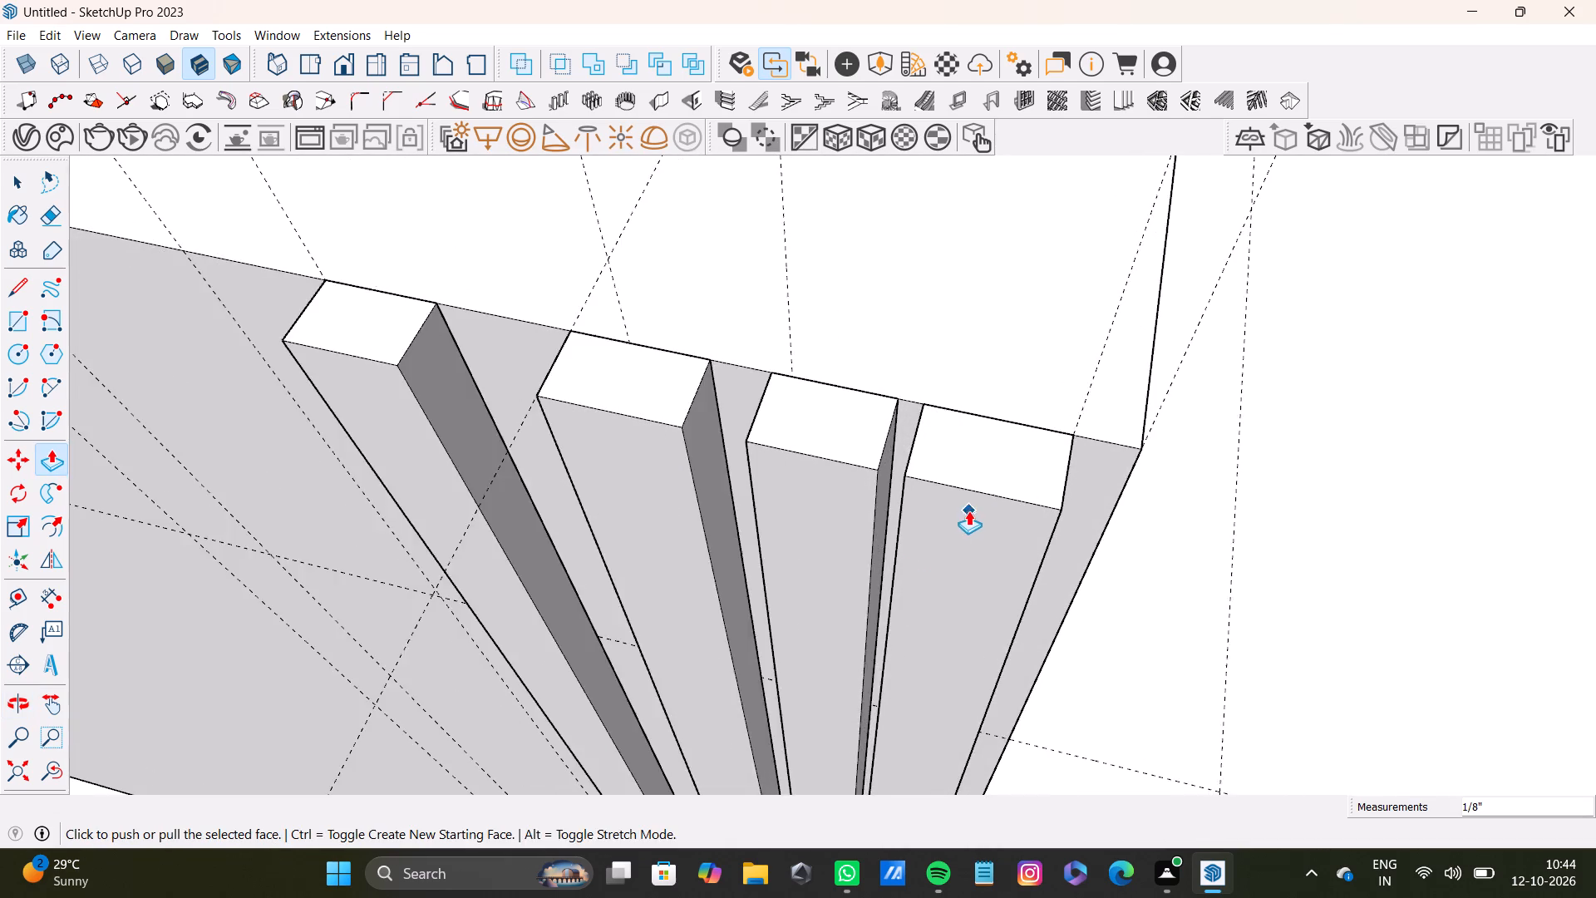
pyautogui.scroll(4, 968, 511)
pyautogui.keyDown('shift'); pyautogui.moveTo(946, 507); pyautogui.dragTo(1068, 326, button='middle'); pyautogui.keyUp('shift')
pyautogui.moveTo(548, 473); pyautogui.dragTo(827, 446, button='middle')
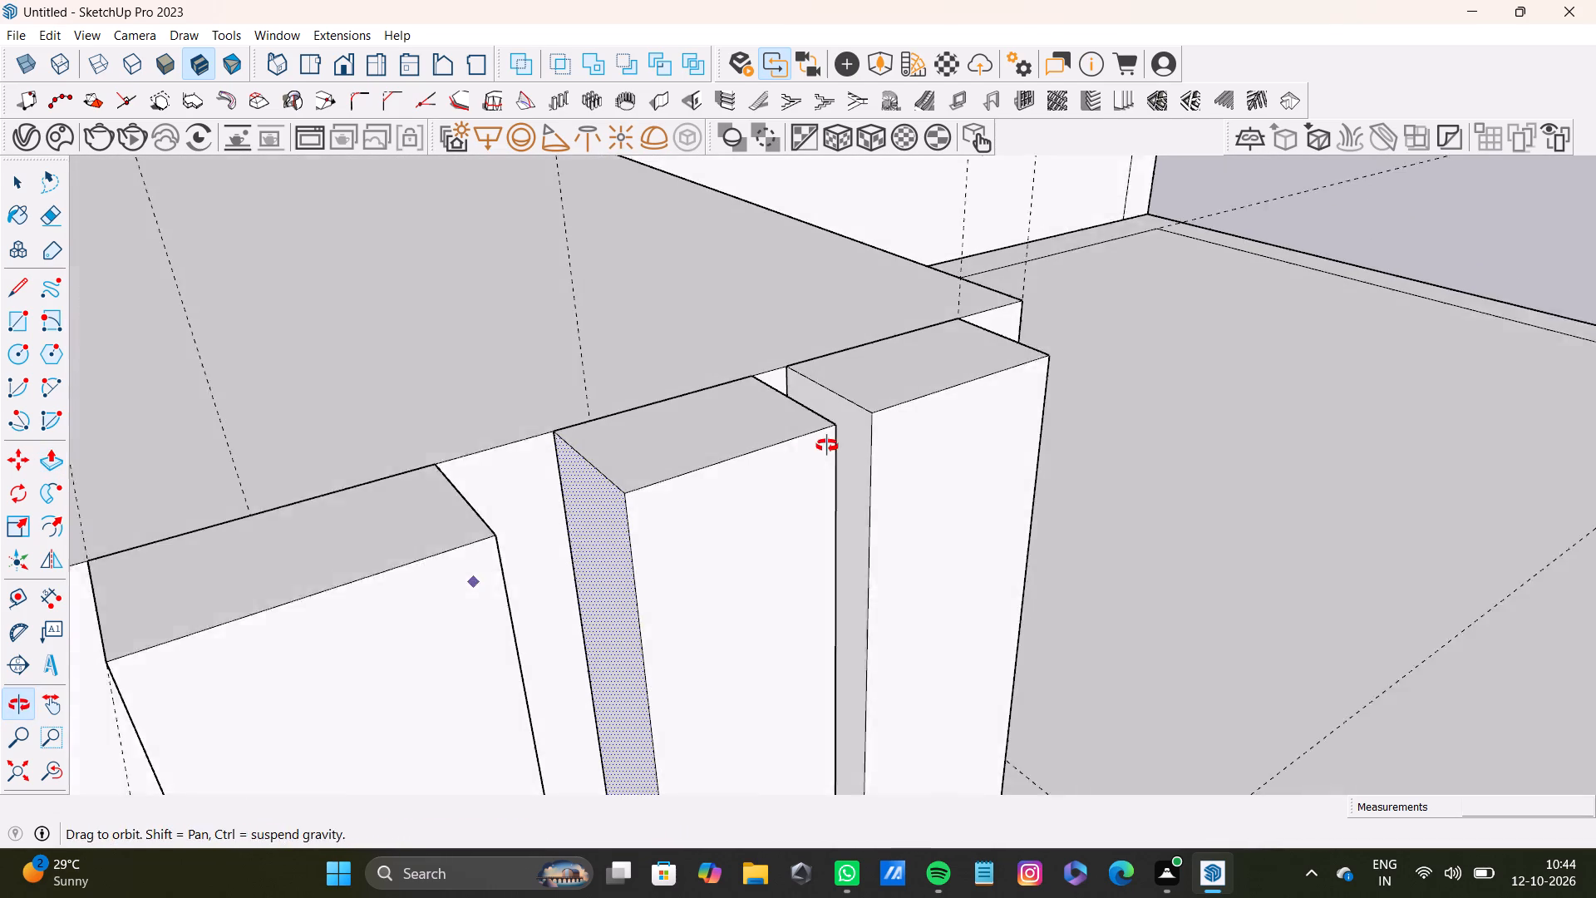
pyautogui.moveTo(827, 446); pyautogui.dragTo(824, 448, button='middle')
pyautogui.moveTo(605, 527); pyautogui.dragTo(576, 521)
# Examine the gaps around the second strip from the box corner from several angles.
pyautogui.scroll(-5, 585, 543)
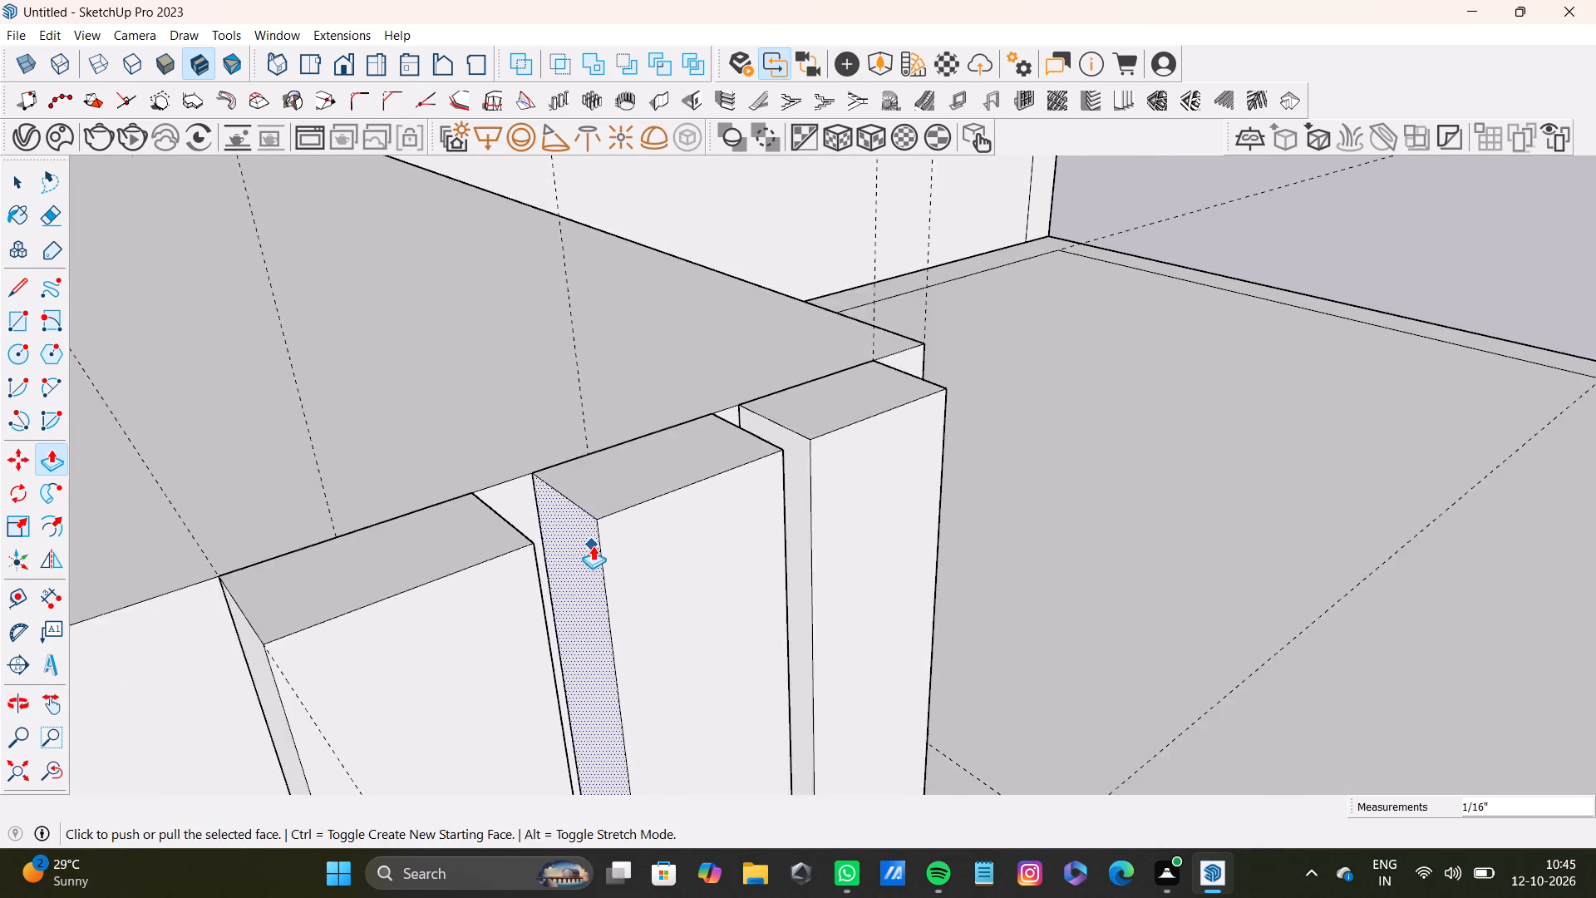
pyautogui.scroll(-4, 593, 545)
pyautogui.moveTo(727, 537); pyautogui.dragTo(535, 561, button='middle')
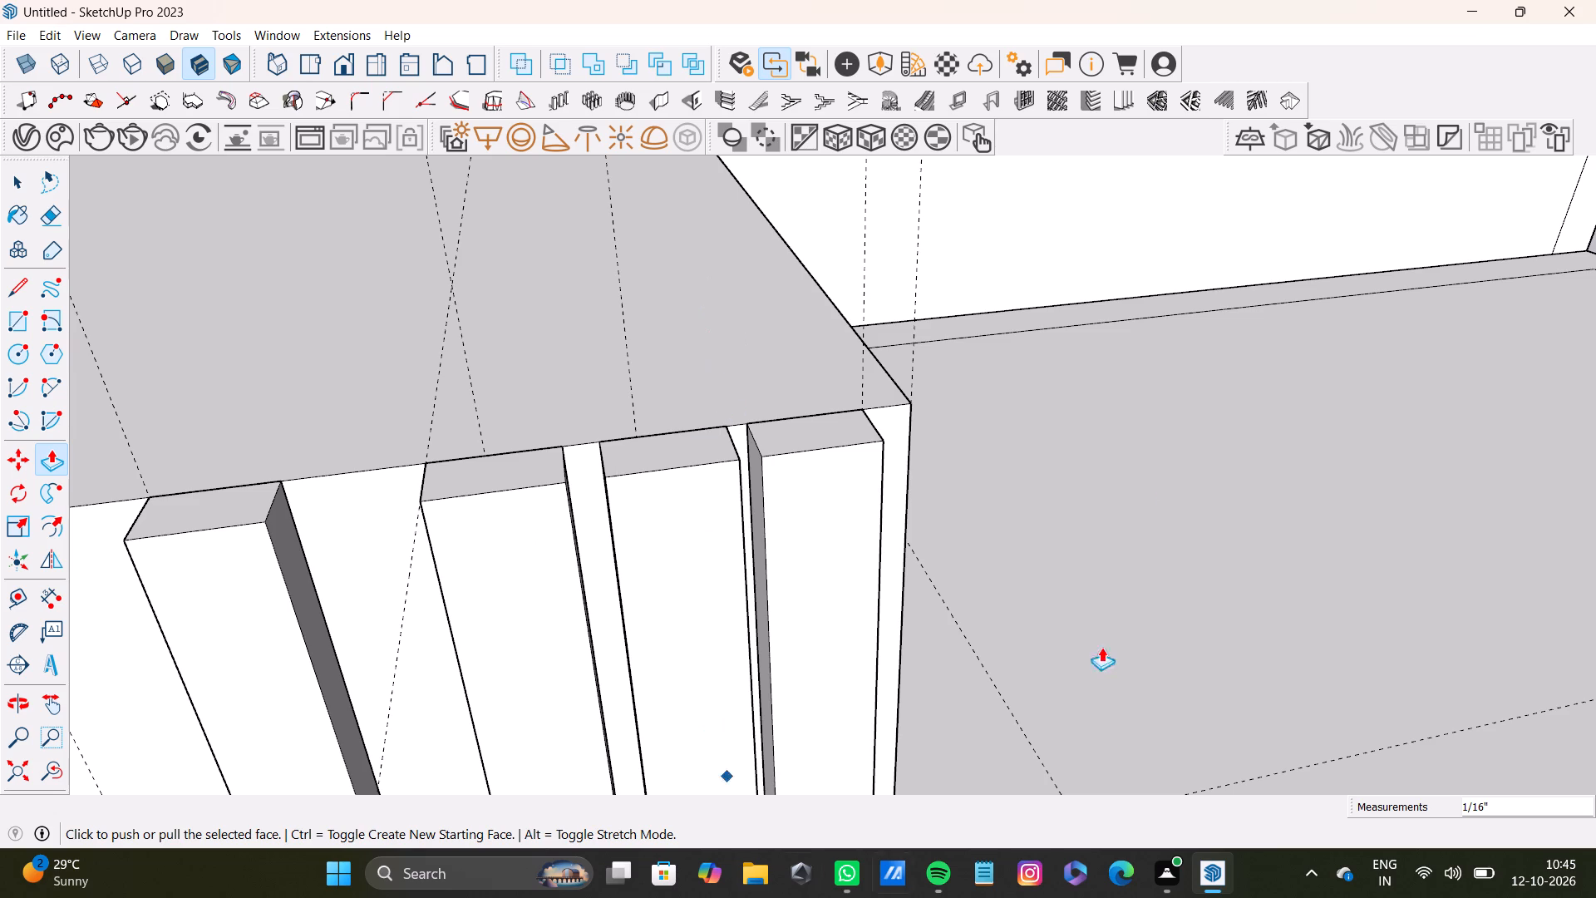
pyautogui.scroll(-10, 702, 489)
pyautogui.moveTo(766, 525); pyautogui.dragTo(710, 649, button='middle')
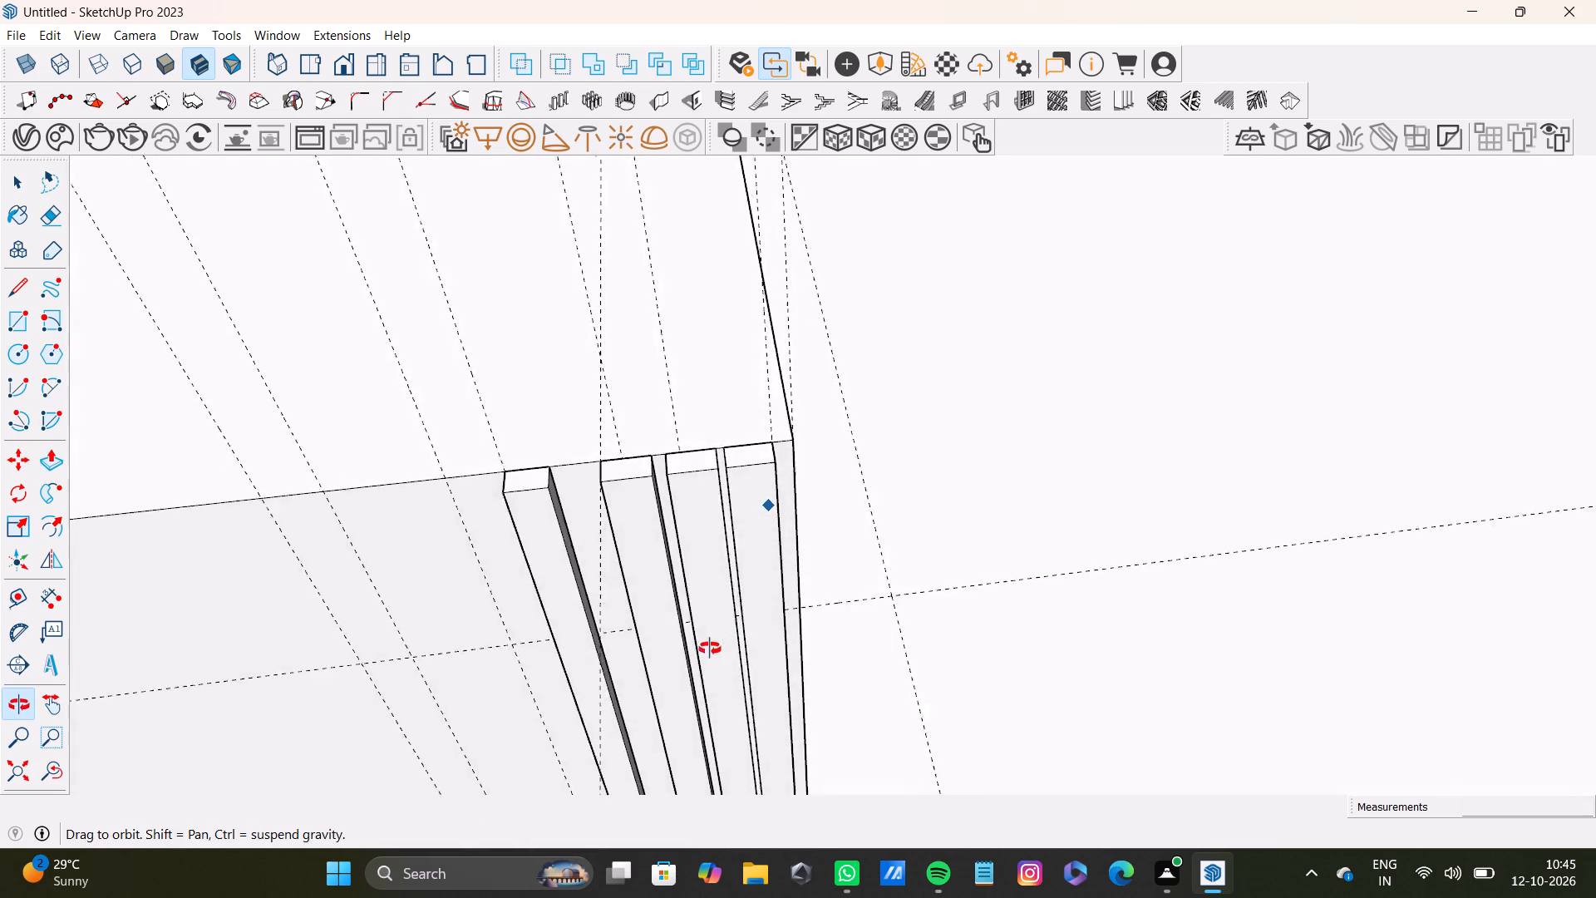
pyautogui.moveTo(710, 649); pyautogui.dragTo(670, 433, button='middle')
pyautogui.scroll(12, 680, 478)
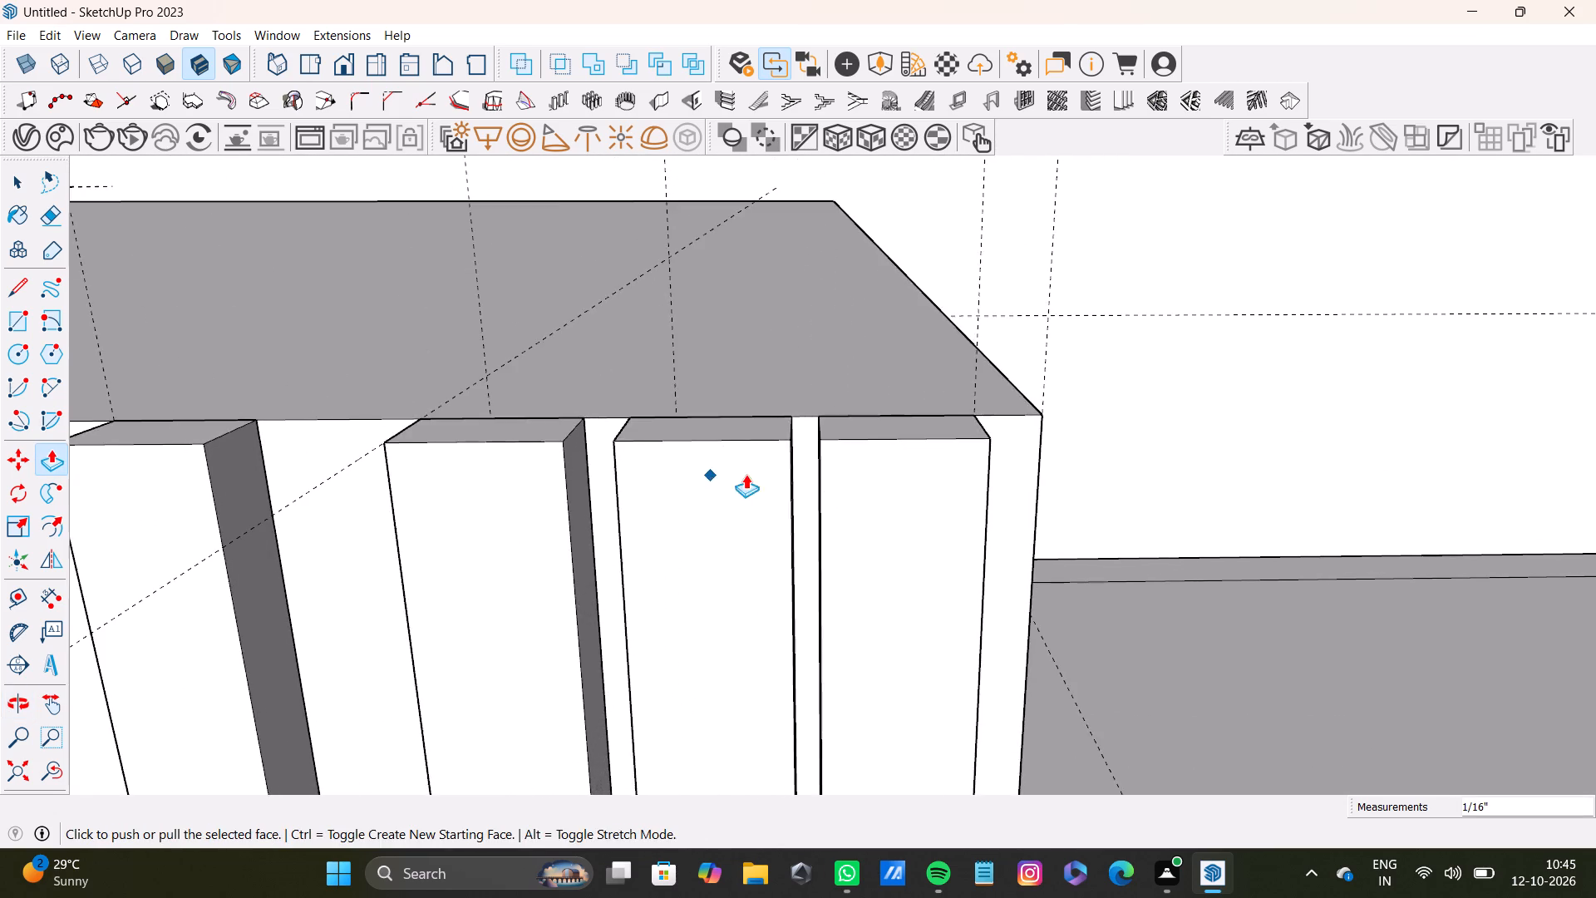
pyautogui.scroll(-8, 827, 485)
pyautogui.moveTo(1019, 530); pyautogui.dragTo(963, 671, button='middle')
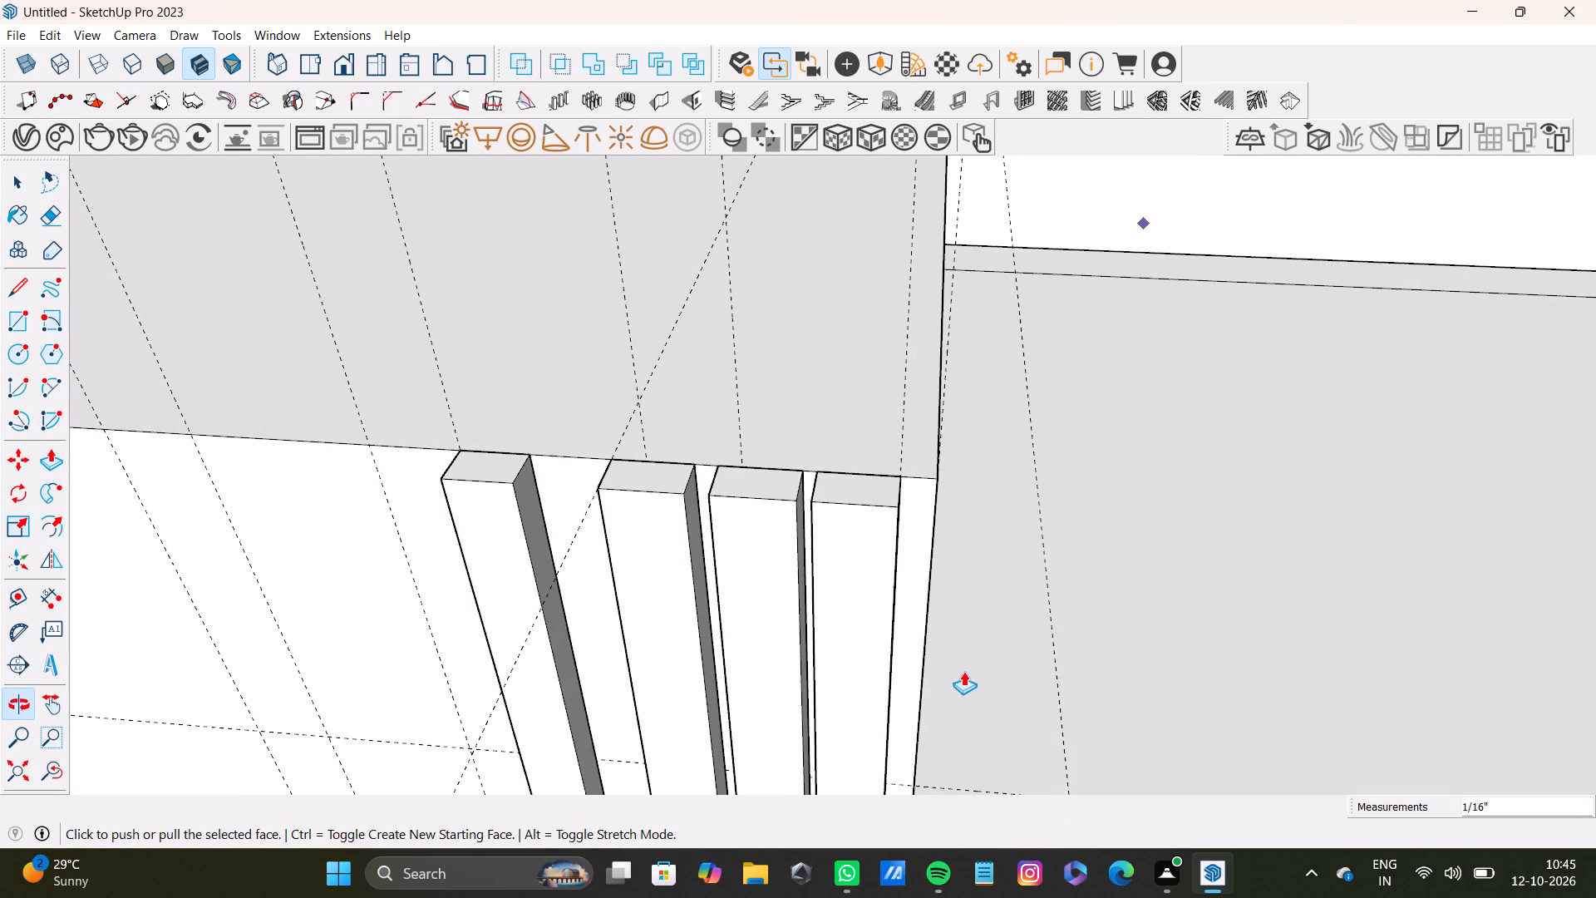
# Measure the width of the second strip from the box corner across its top face.
pyautogui.press('t')
pyautogui.scroll(6, 714, 491)
pyautogui.moveTo(724, 484); pyautogui.dragTo(712, 667, button='middle')
pyautogui.scroll(3, 719, 556)
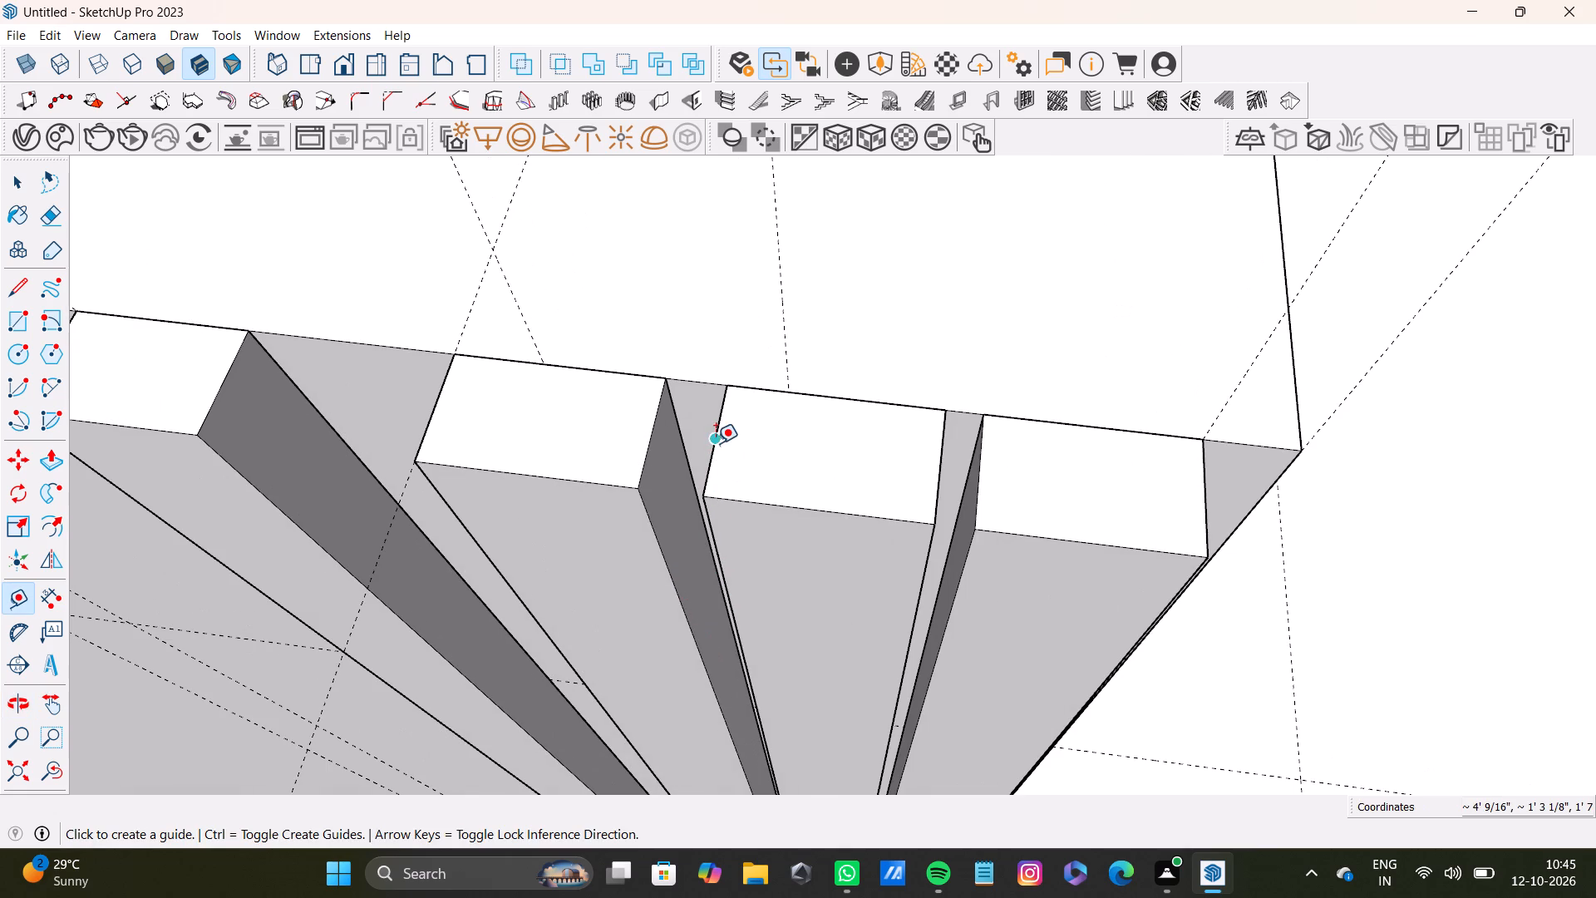
pyautogui.moveTo(716, 442); pyautogui.dragTo(725, 442)
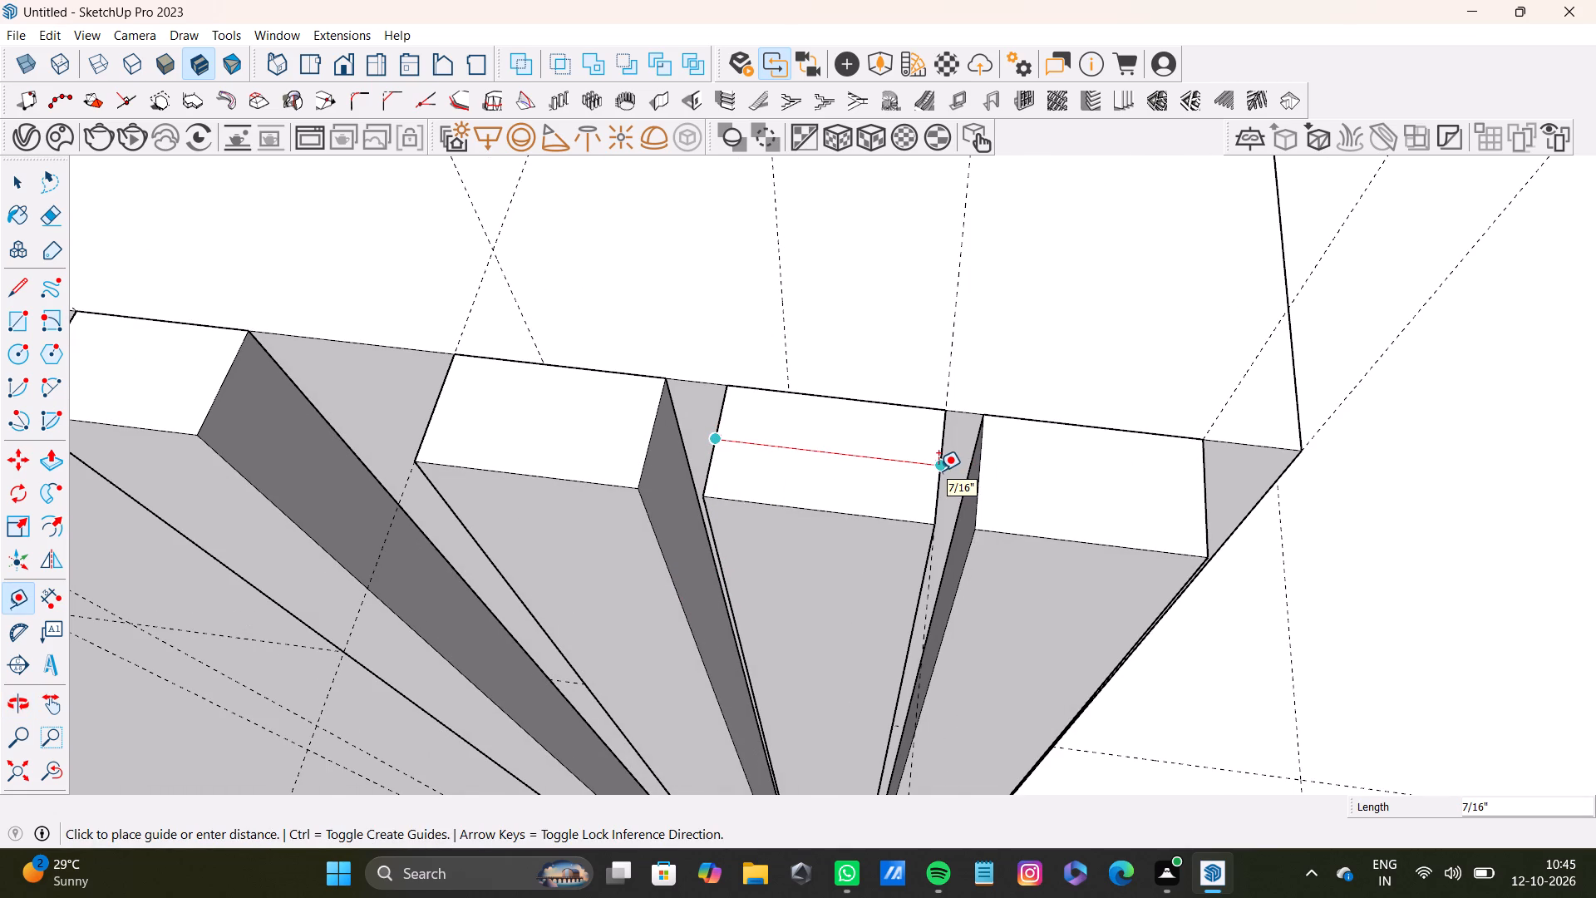
pyautogui.press('space')
# Place a guide across the top of the corner strip, about 7/16" from its left side edge.
pyautogui.write('t')
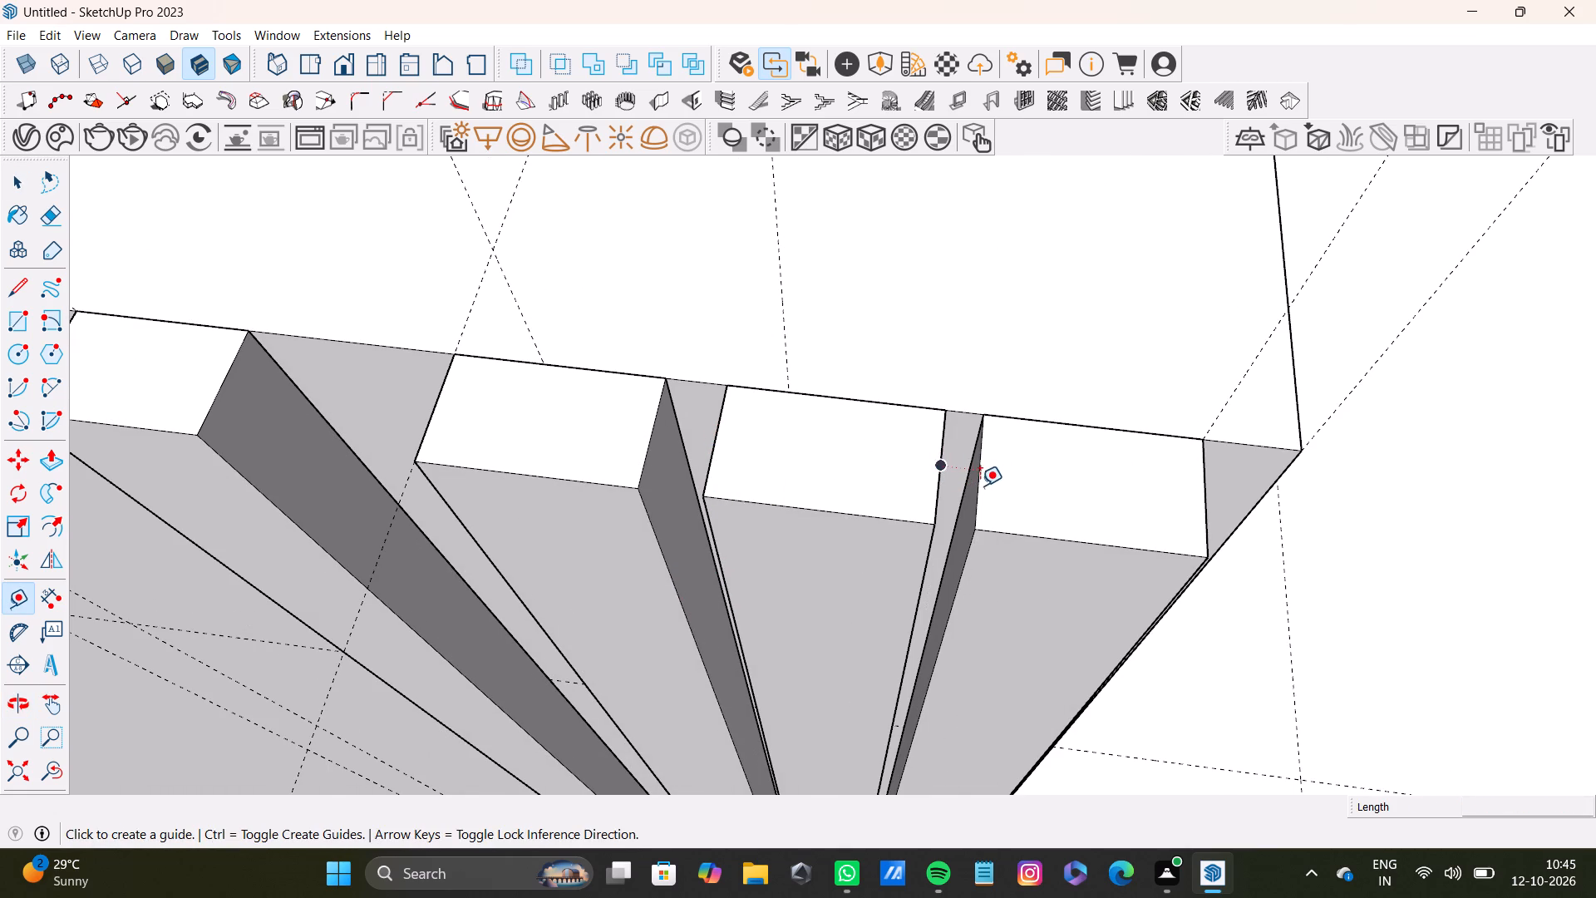
pyautogui.moveTo(978, 486); pyautogui.dragTo(1007, 486)
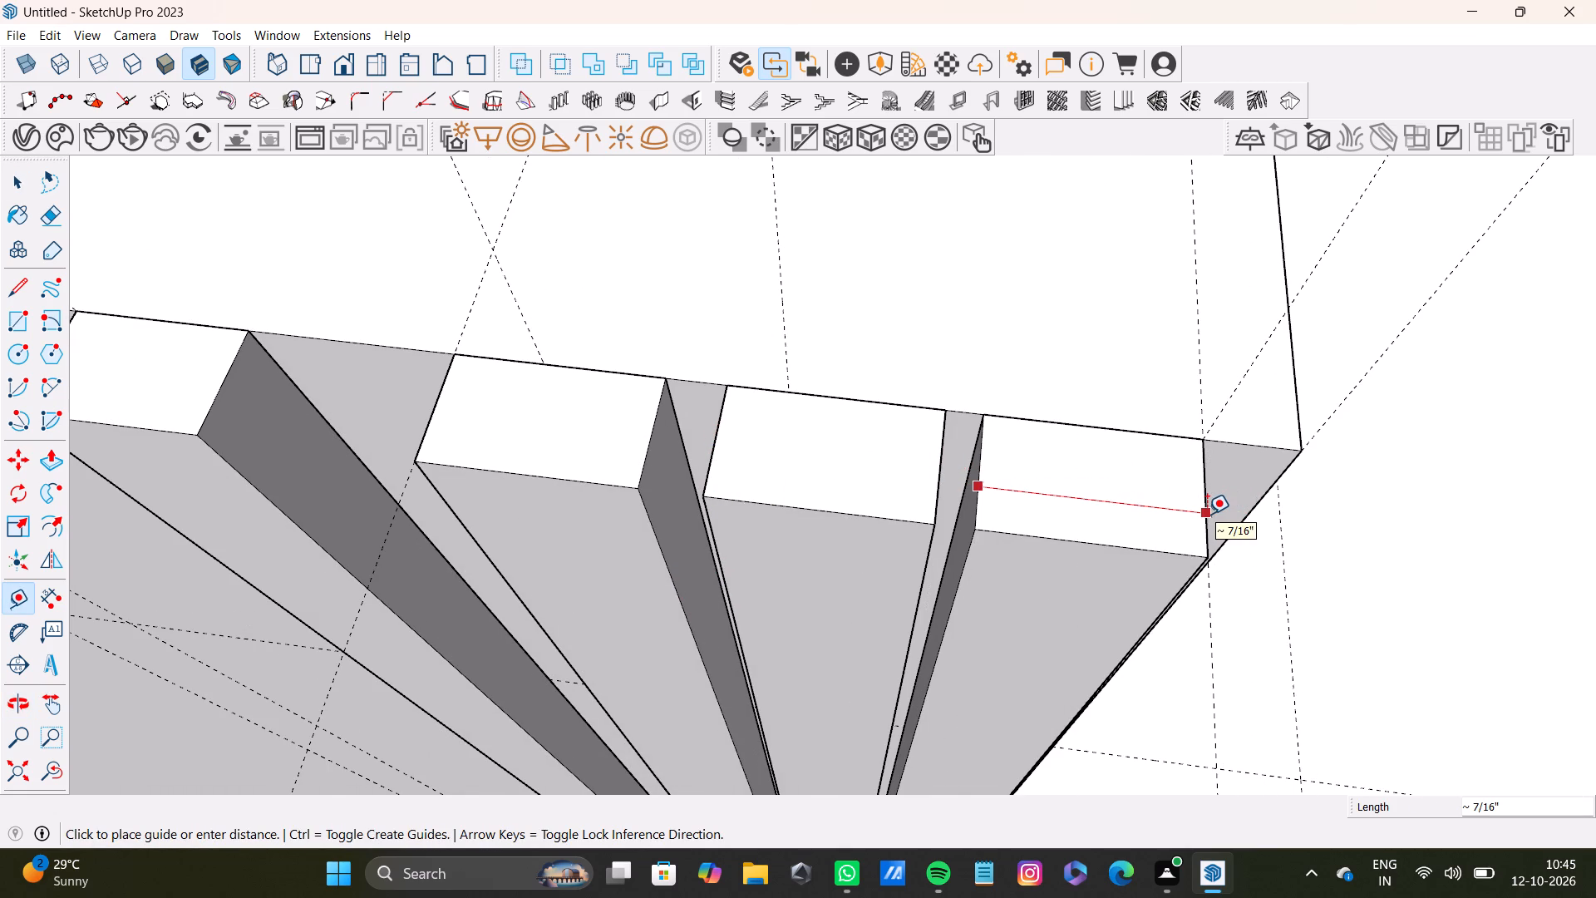
pyautogui.click(1207, 514)
pyautogui.press('space')
# Pull the right side face of the third strip from the box corner outward about 1/16" toward the second strip.
pyautogui.scroll(-8, 917, 478)
pyautogui.moveTo(952, 569); pyautogui.dragTo(942, 411, button='middle')
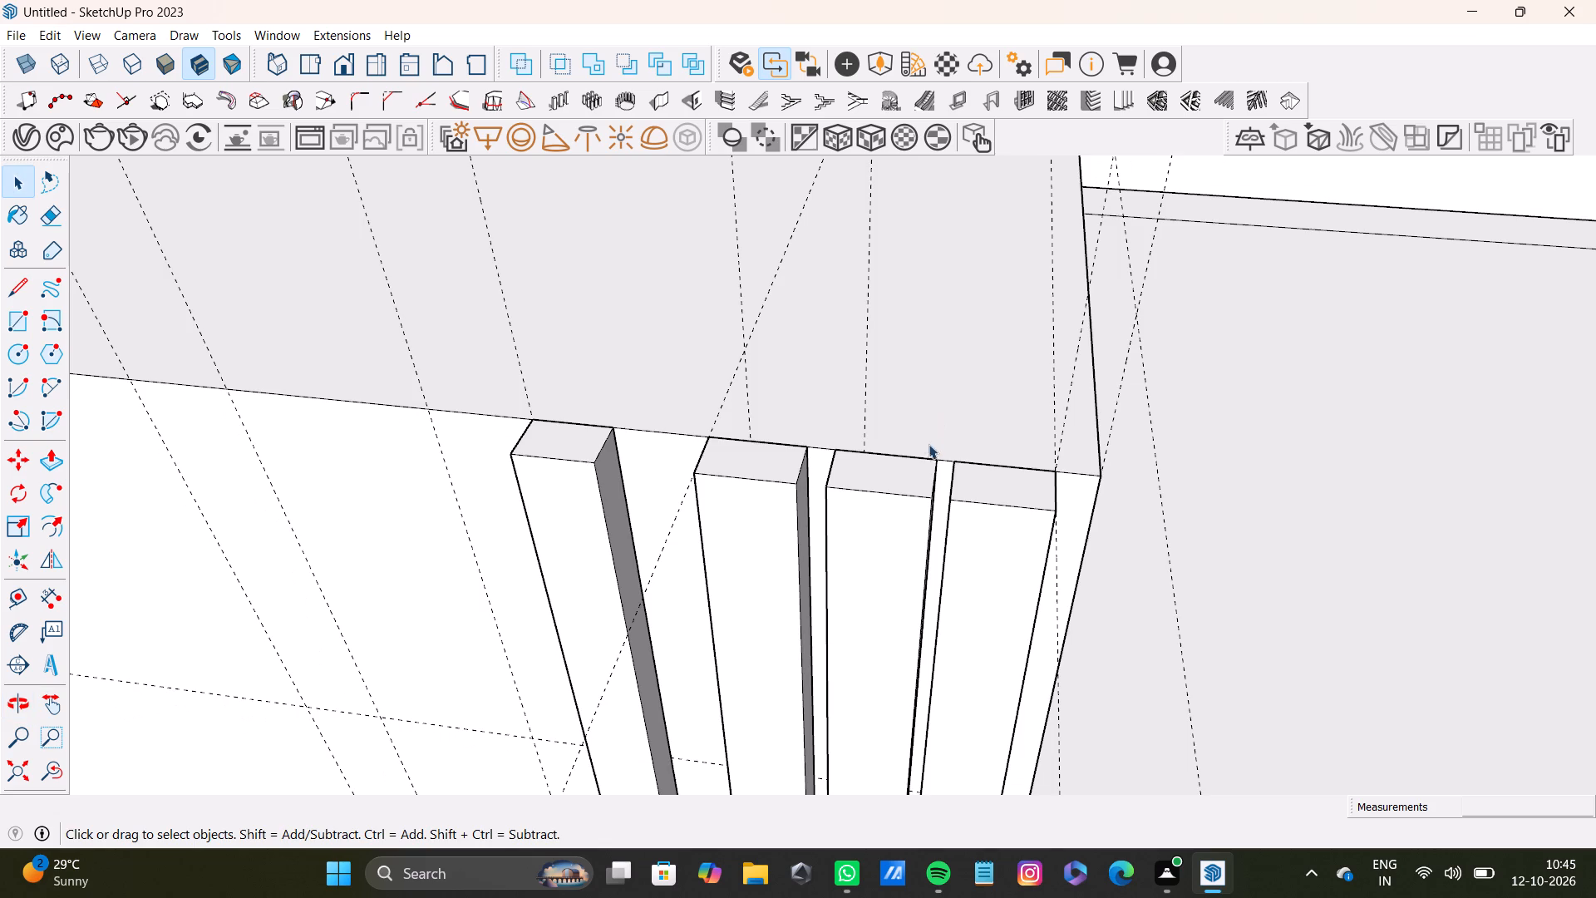
pyautogui.scroll(-5, 931, 453)
pyautogui.moveTo(953, 486); pyautogui.dragTo(963, 418, button='middle')
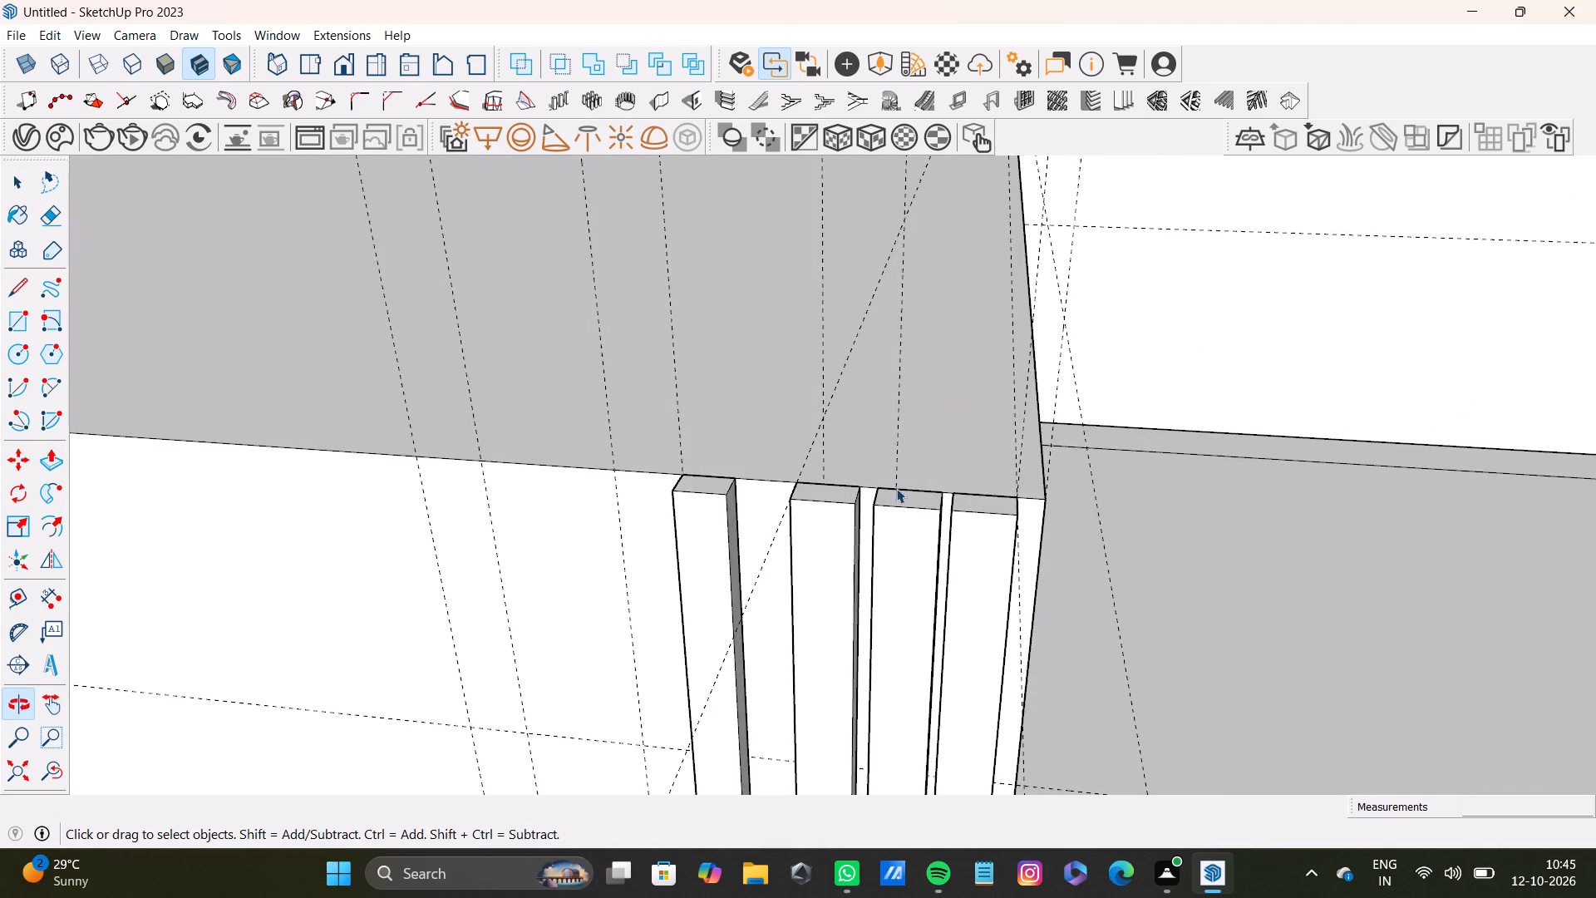
pyautogui.scroll(11, 884, 502)
pyautogui.moveTo(837, 496); pyautogui.dragTo(878, 461, button='middle')
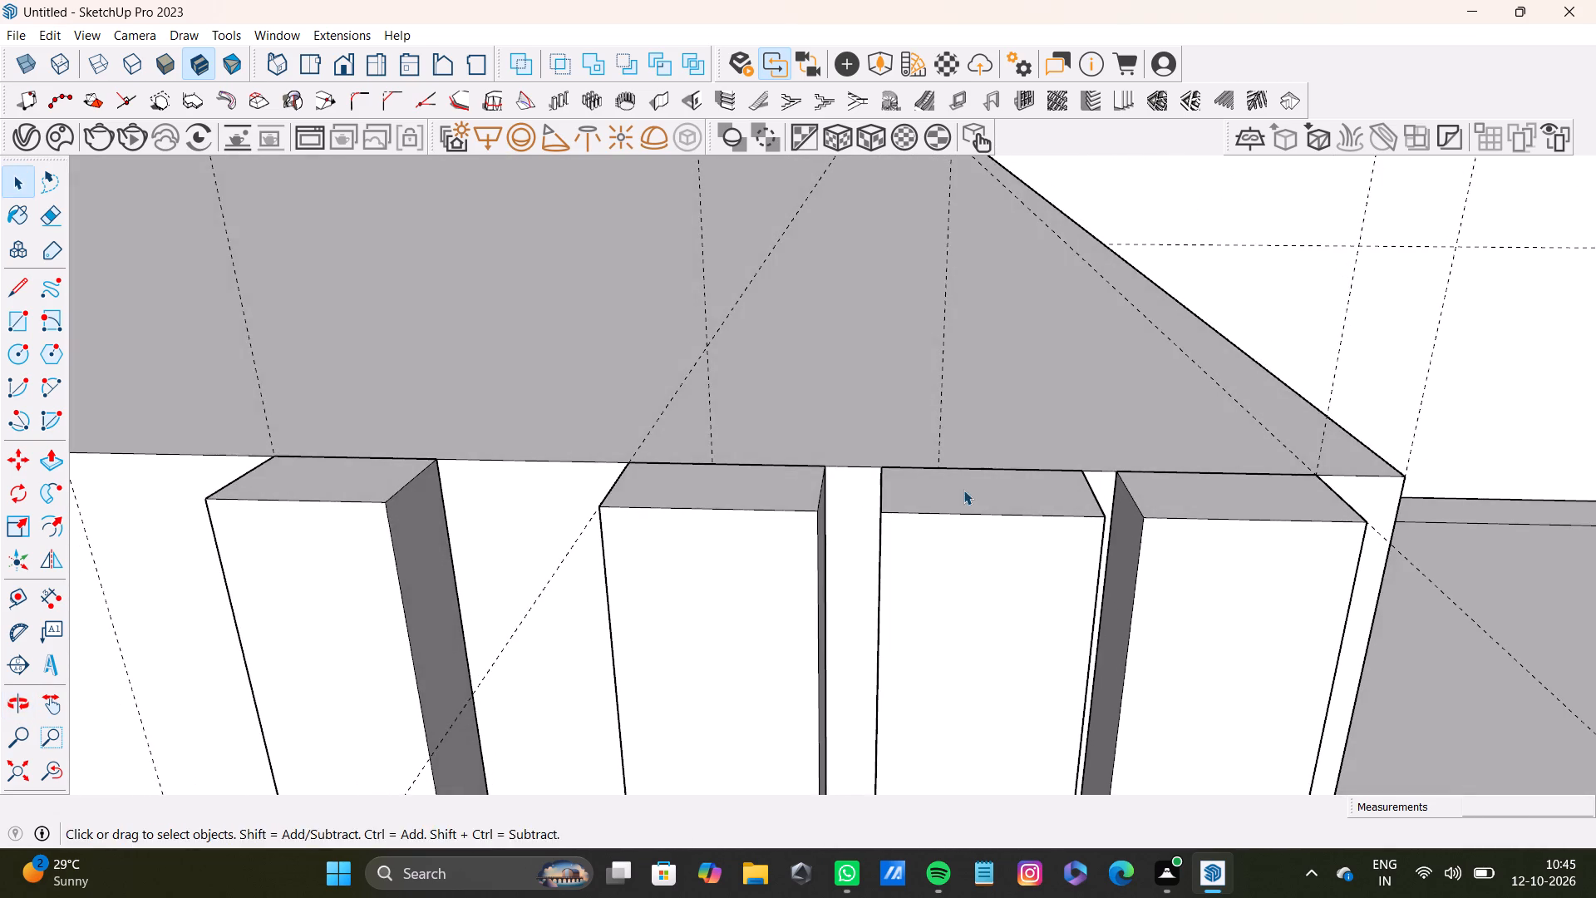
pyautogui.moveTo(967, 490); pyautogui.dragTo(917, 520, button='middle')
pyautogui.scroll(3, 834, 520)
pyautogui.click(818, 521)
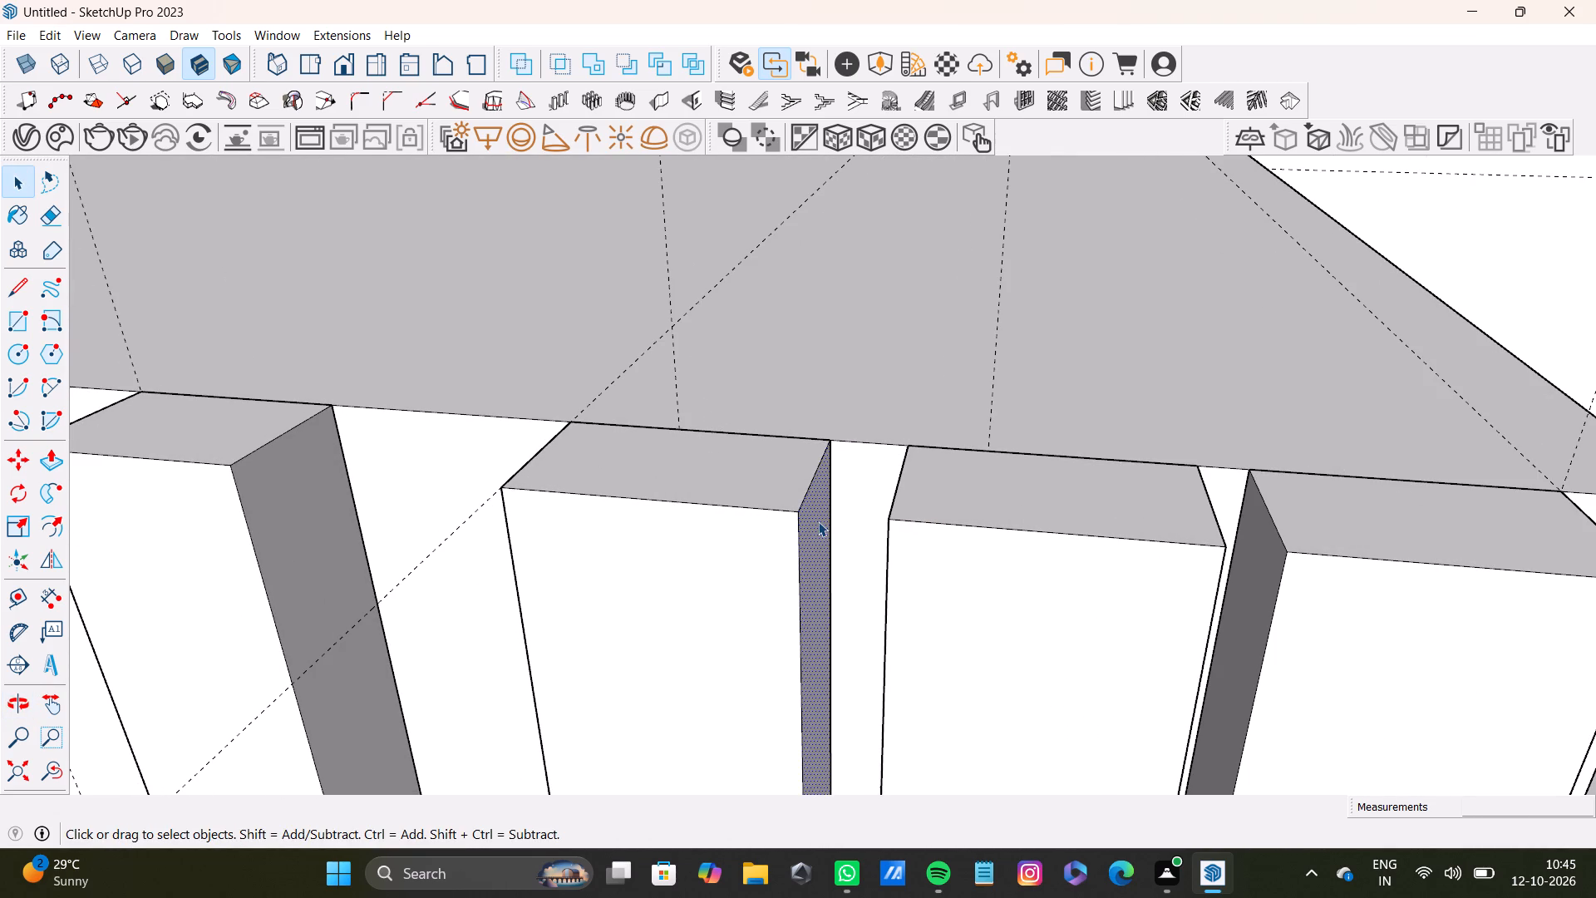
pyautogui.press('p')
pyautogui.moveTo(818, 521); pyautogui.dragTo(845, 526)
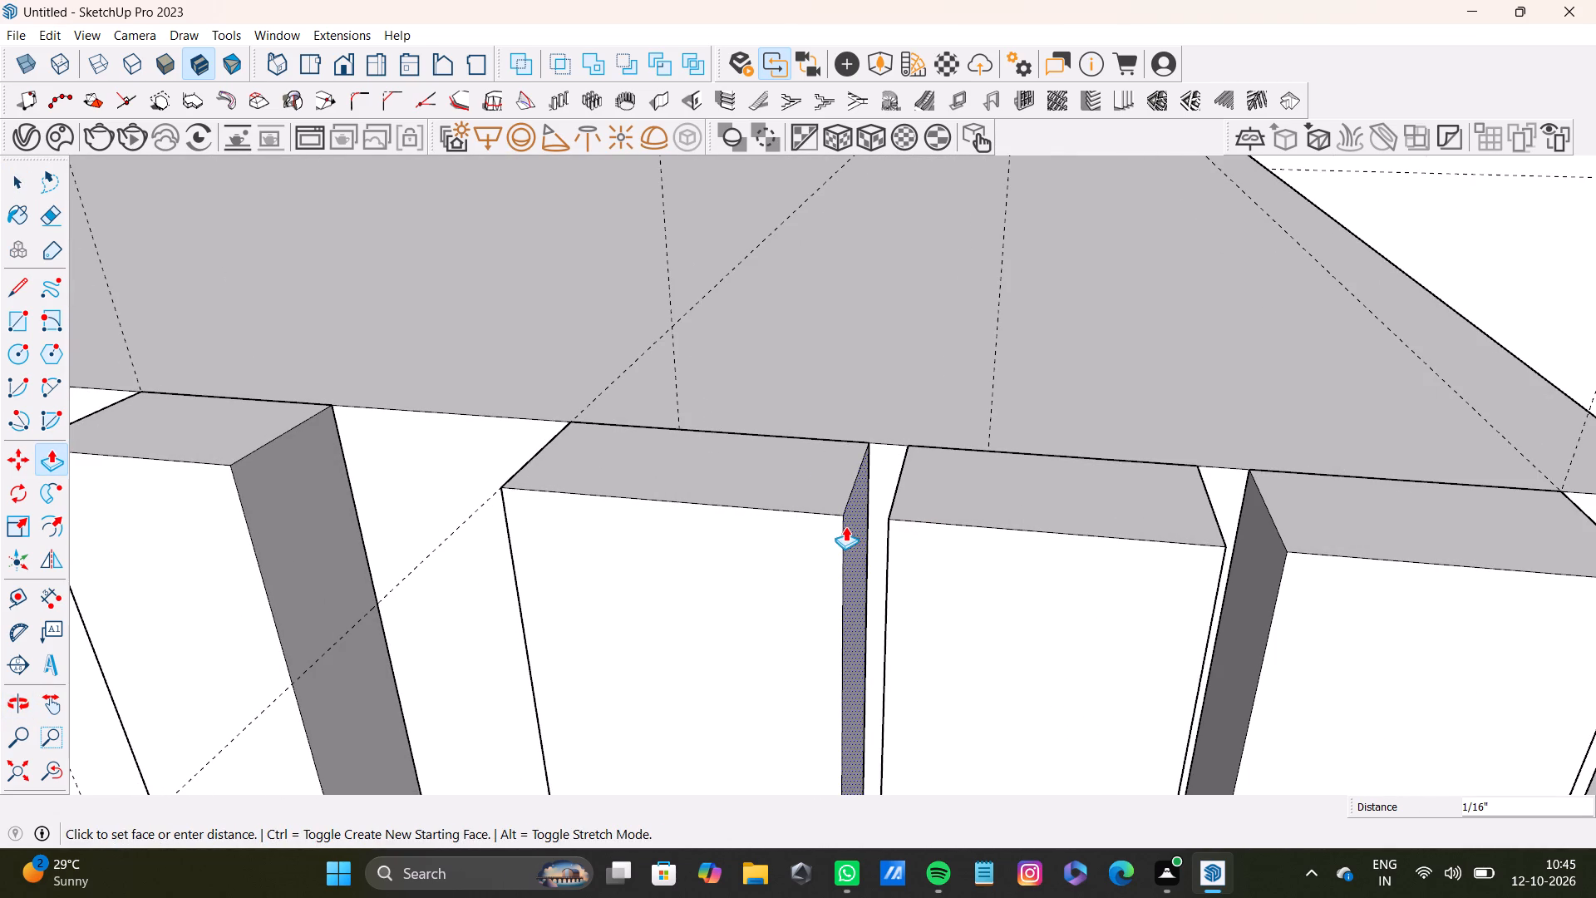
pyautogui.moveTo(845, 526); pyautogui.dragTo(838, 527)
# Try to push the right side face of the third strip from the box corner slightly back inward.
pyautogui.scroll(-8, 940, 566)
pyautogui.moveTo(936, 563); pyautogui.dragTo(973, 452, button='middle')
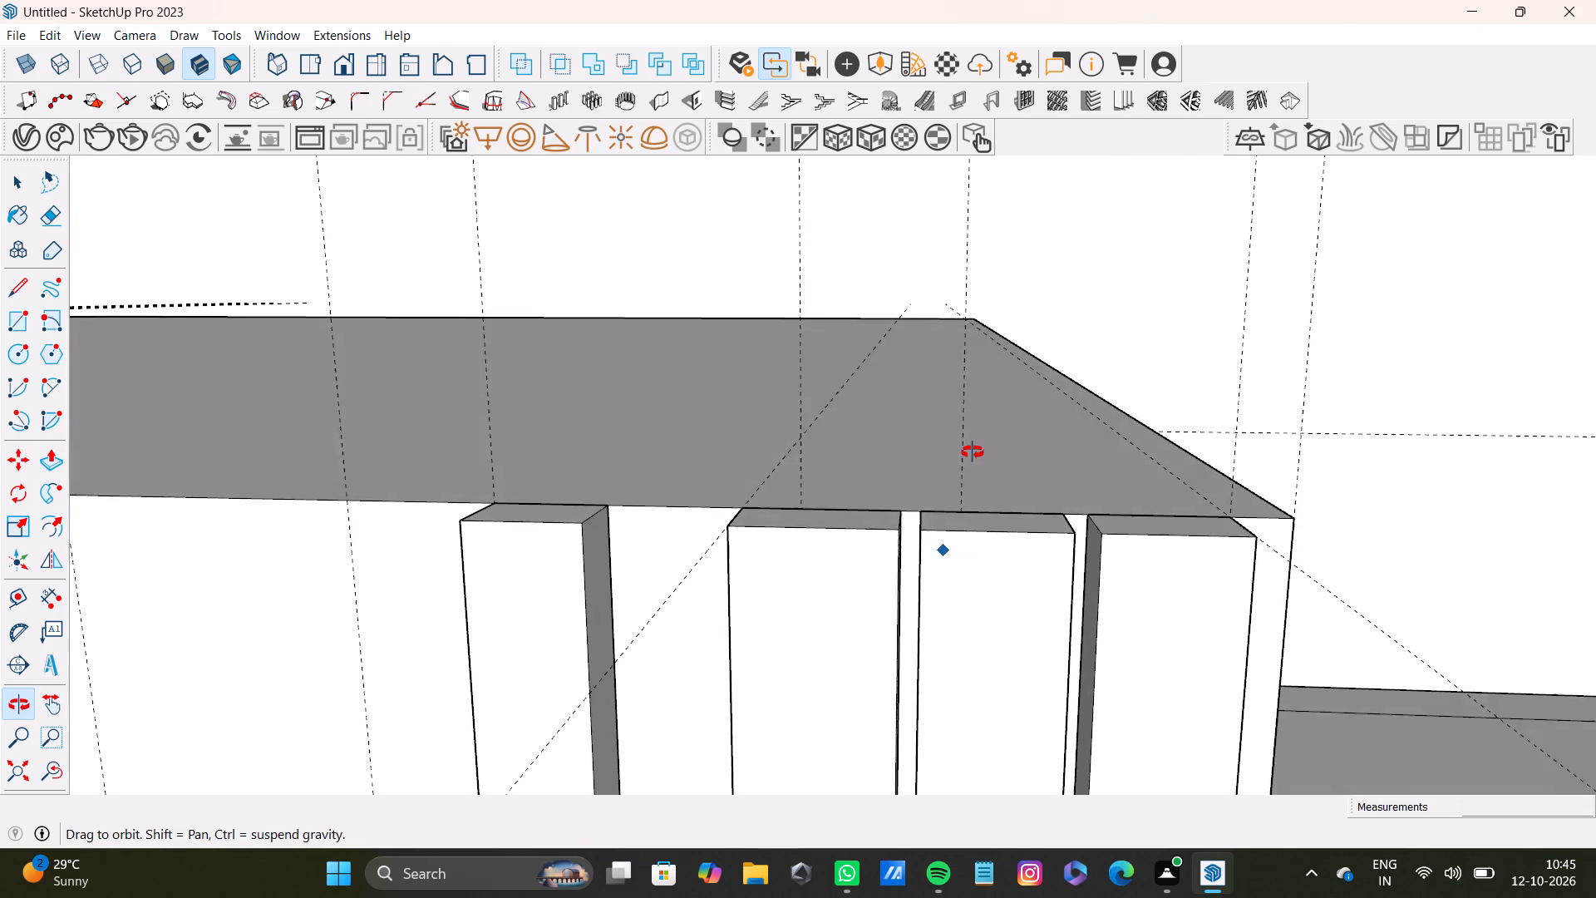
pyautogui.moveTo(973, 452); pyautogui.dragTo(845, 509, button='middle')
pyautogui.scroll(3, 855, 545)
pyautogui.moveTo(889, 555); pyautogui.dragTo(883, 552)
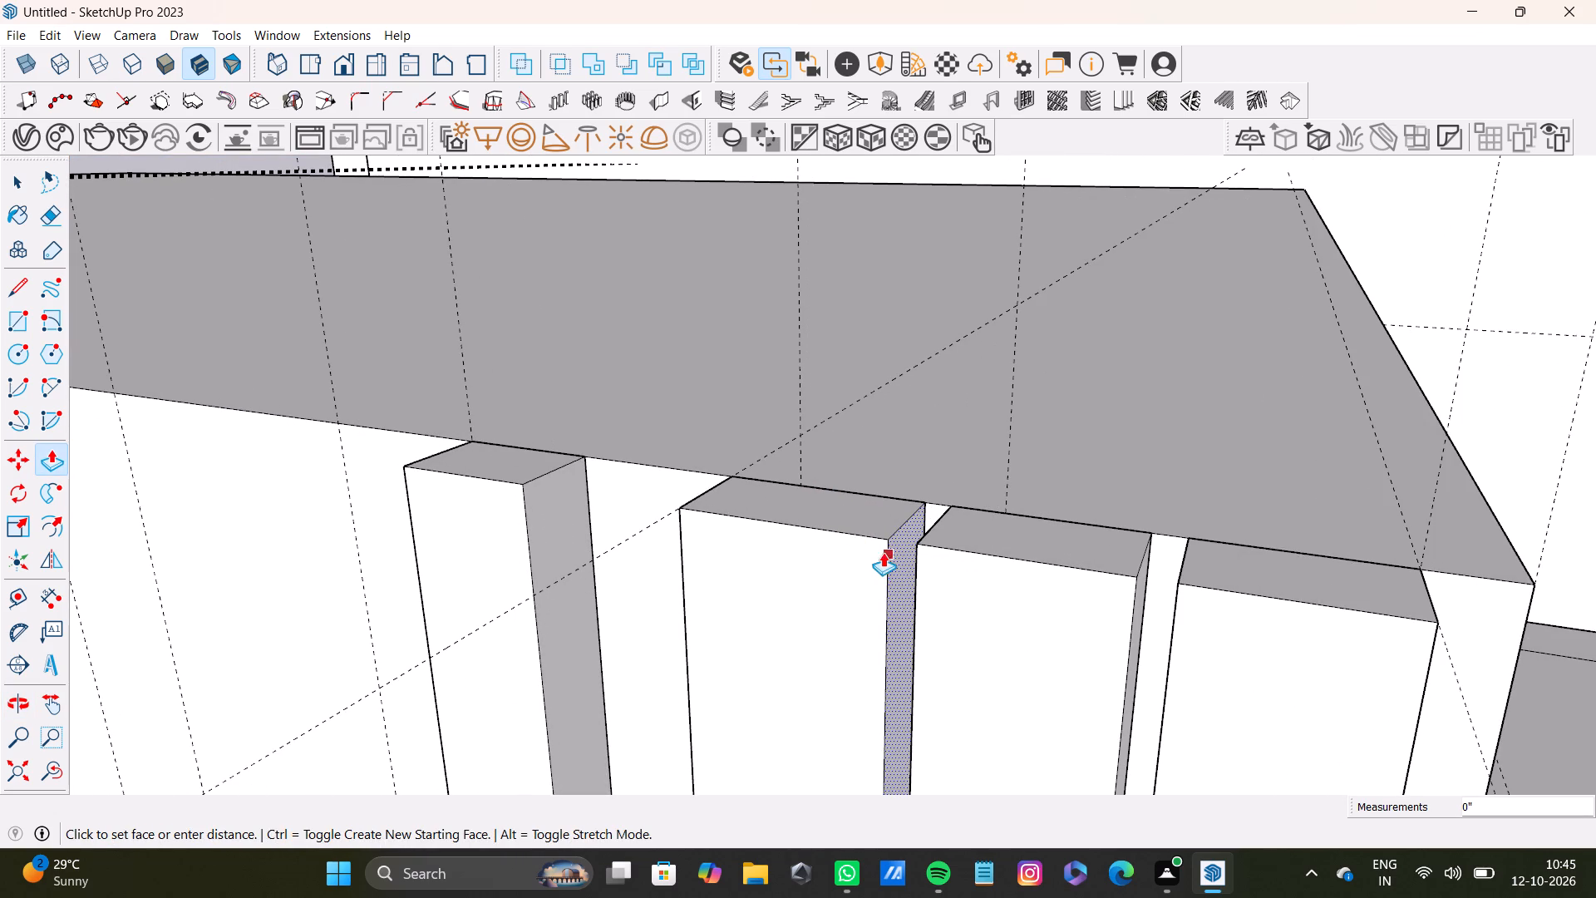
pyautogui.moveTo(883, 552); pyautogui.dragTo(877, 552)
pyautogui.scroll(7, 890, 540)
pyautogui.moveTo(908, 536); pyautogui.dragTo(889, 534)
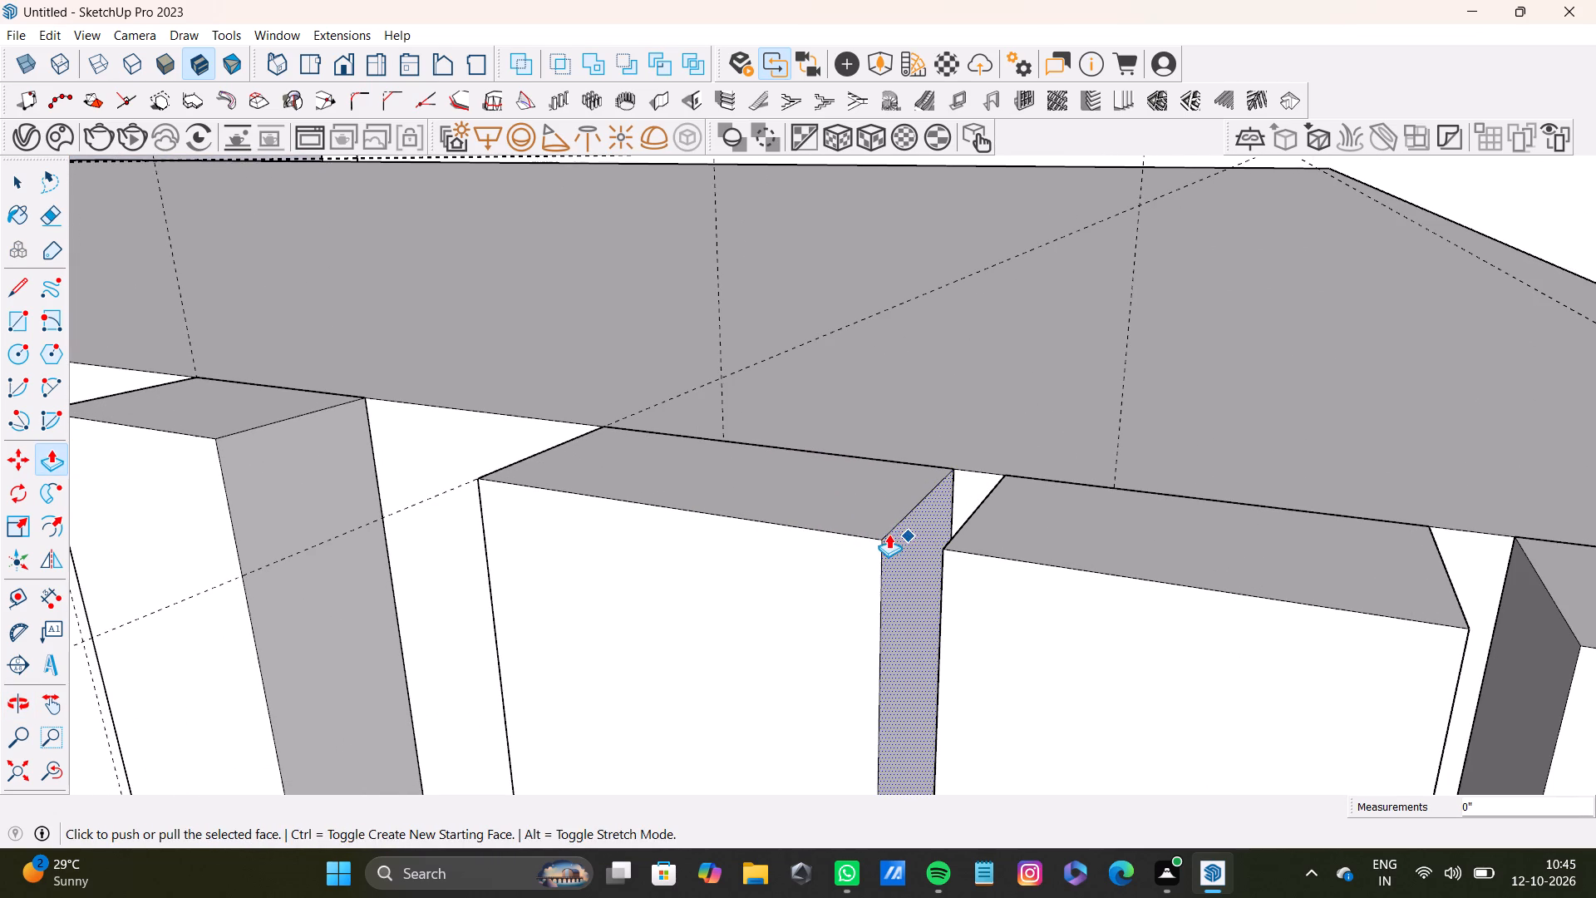
# Compare the gap between the second and third strips from the box corner with the neighbouring gaps.
pyautogui.scroll(-18, 890, 534)
pyautogui.moveTo(890, 545); pyautogui.dragTo(1021, 479, button='middle')
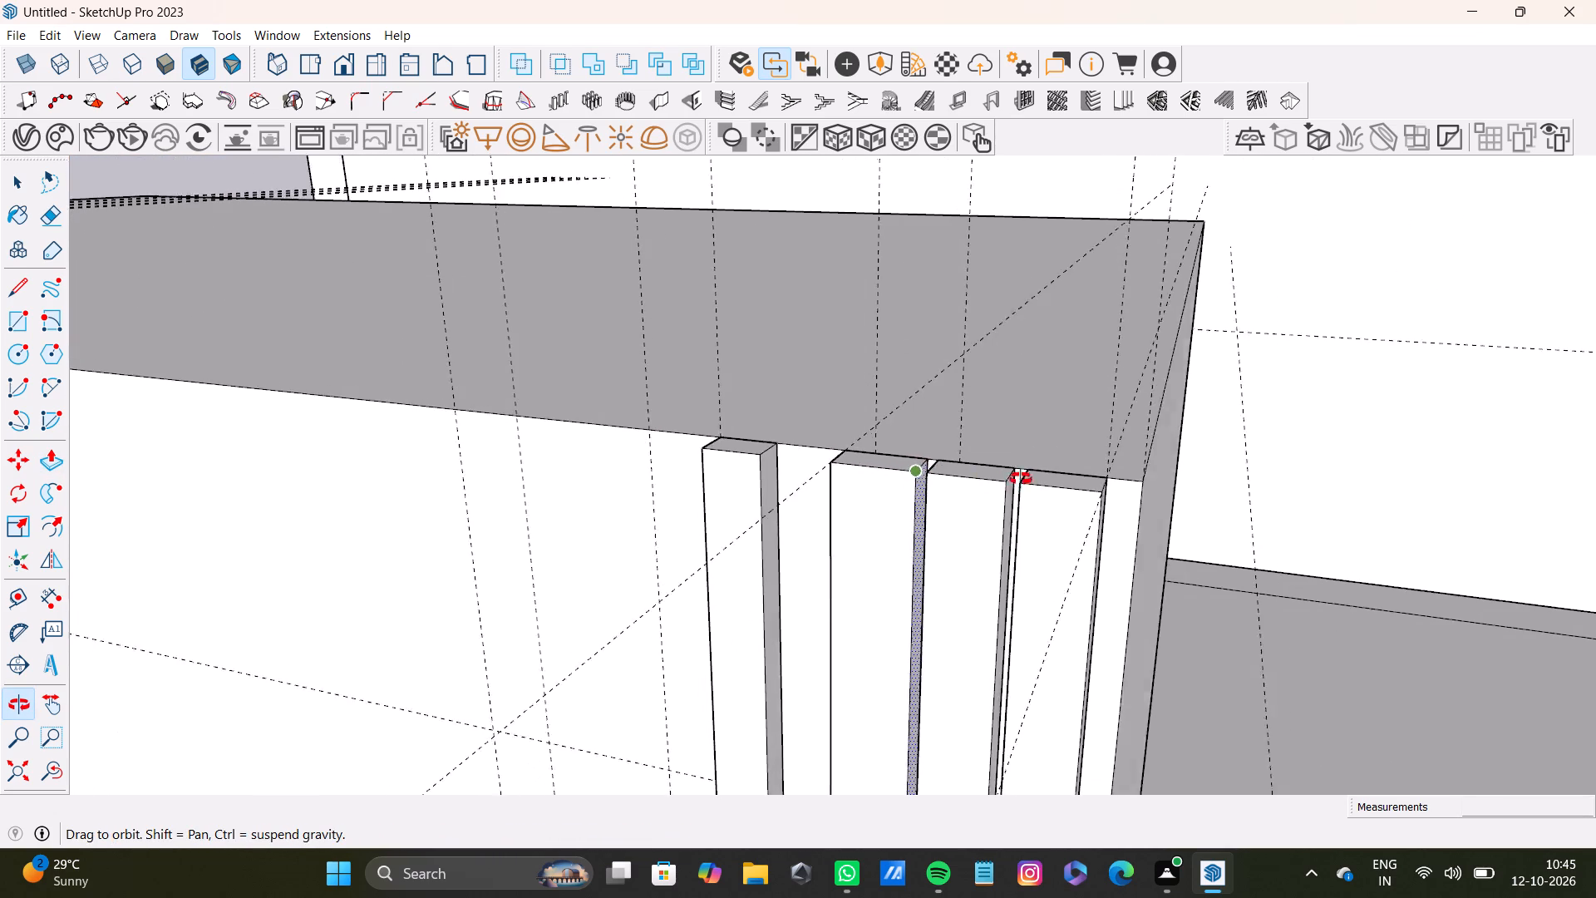
pyautogui.moveTo(1021, 479); pyautogui.dragTo(1022, 511, button='middle')
pyautogui.scroll(11, 951, 496)
pyautogui.moveTo(988, 435); pyautogui.dragTo(1103, 434, button='middle')
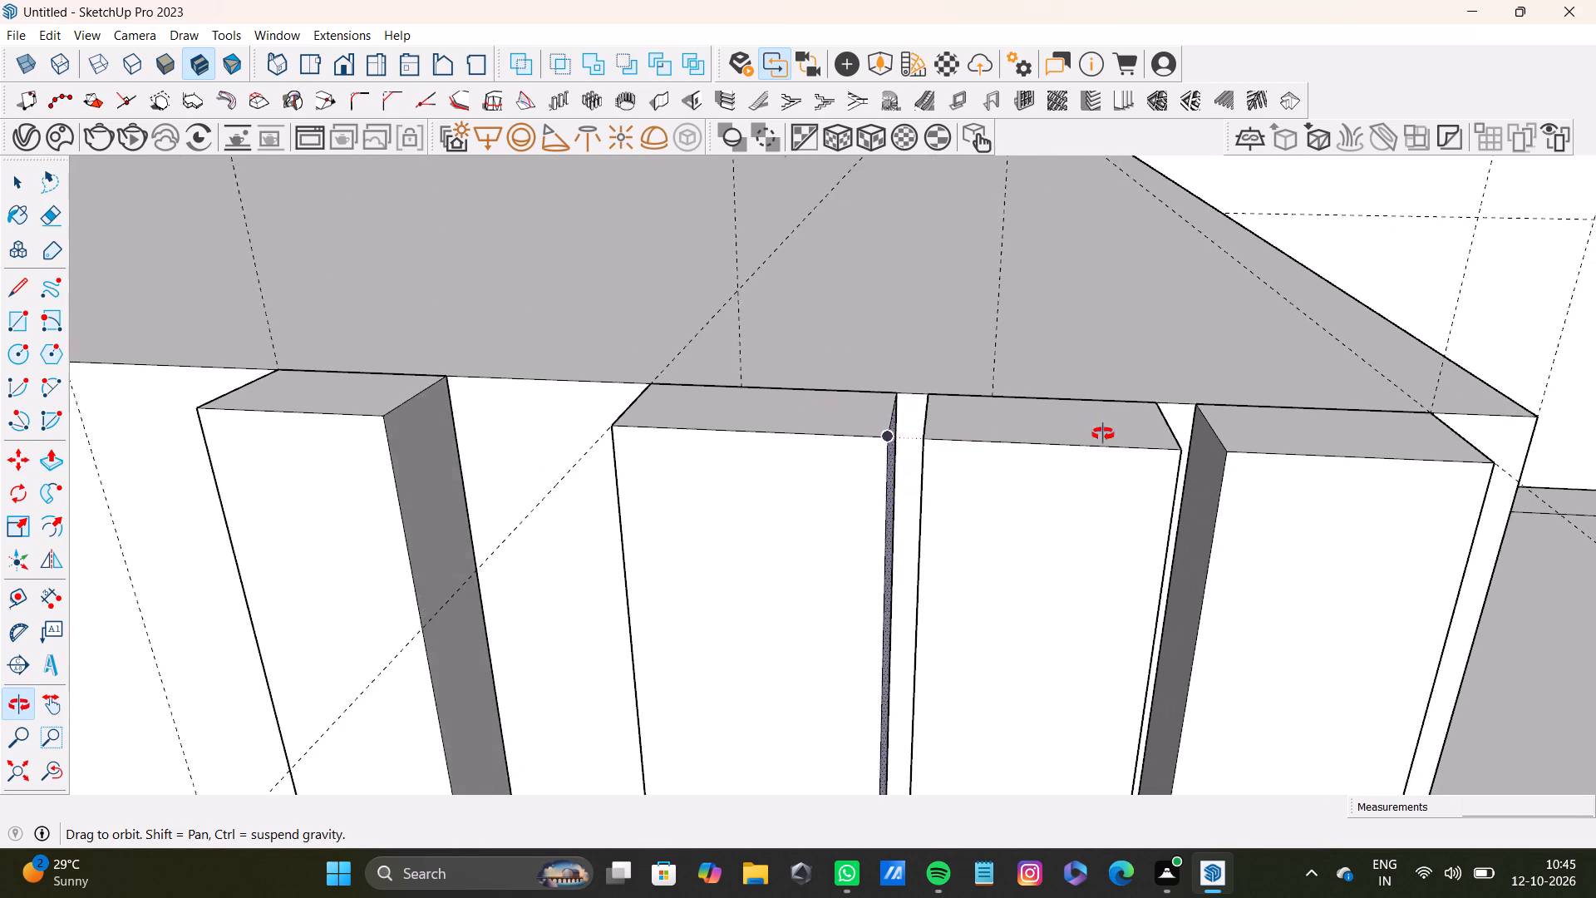
pyautogui.moveTo(1103, 434); pyautogui.dragTo(1015, 565, button='middle')
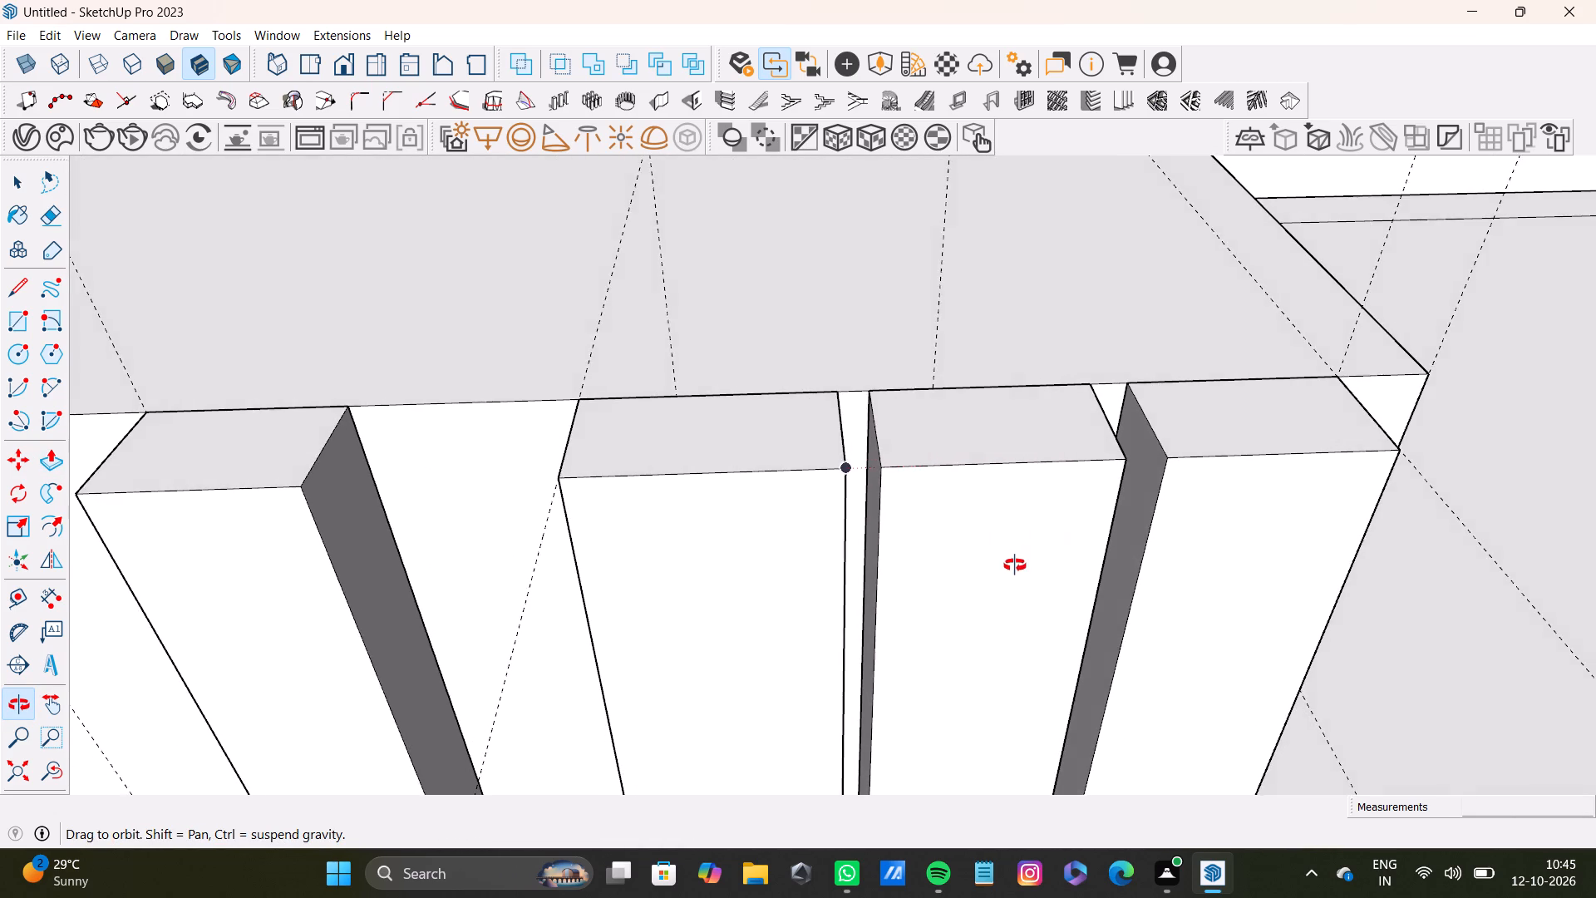
pyautogui.moveTo(1015, 565); pyautogui.dragTo(926, 432, button='middle')
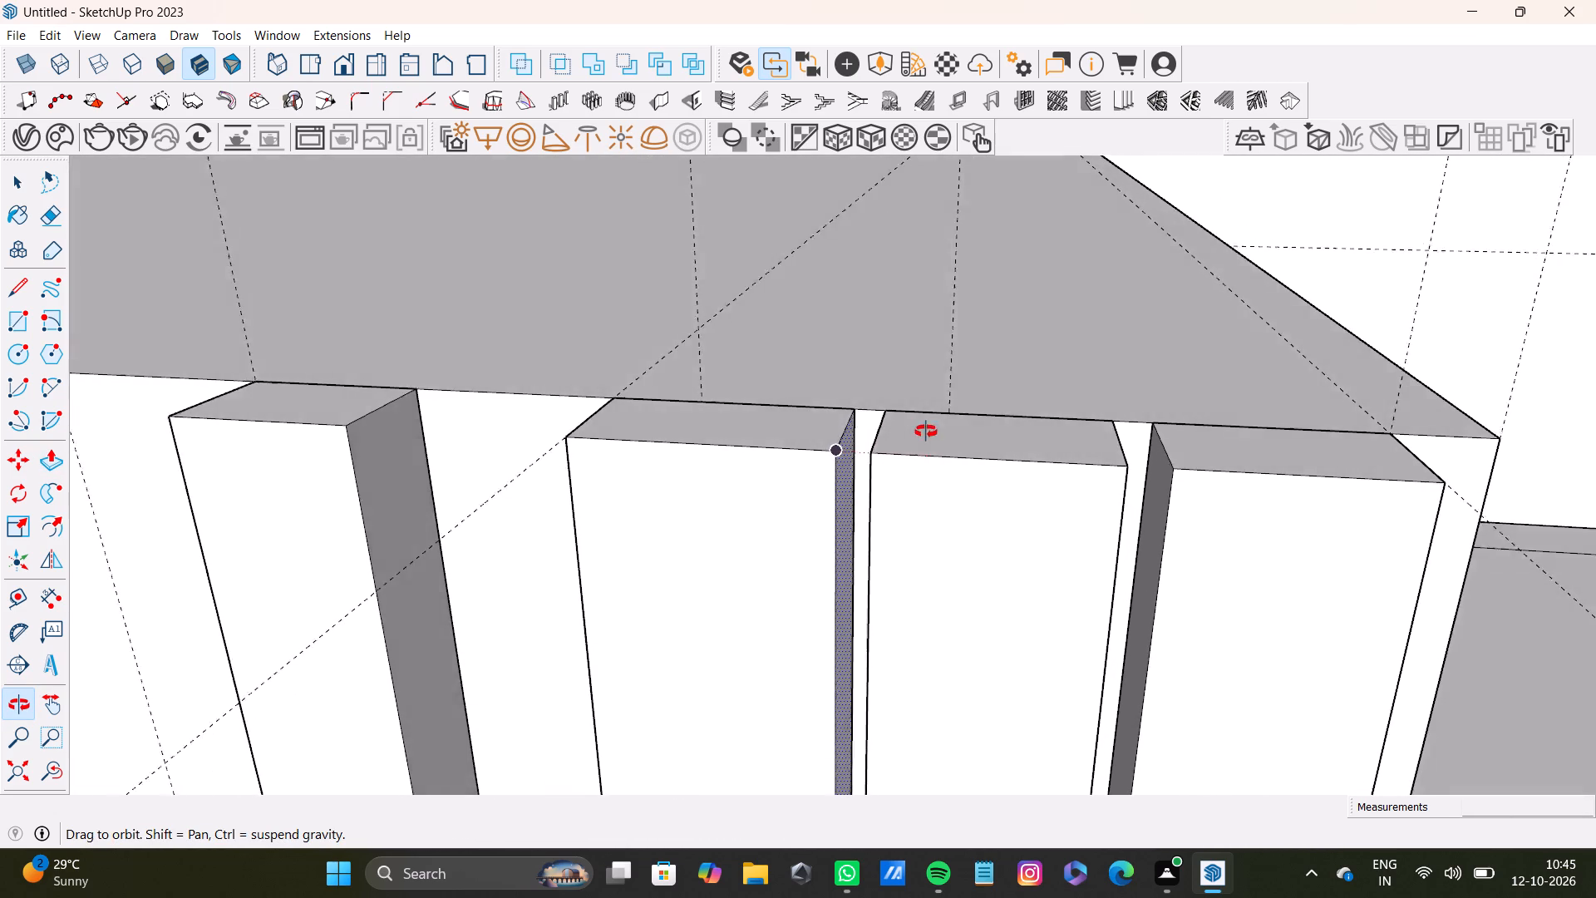
pyautogui.moveTo(926, 432); pyautogui.dragTo(870, 439, button='middle')
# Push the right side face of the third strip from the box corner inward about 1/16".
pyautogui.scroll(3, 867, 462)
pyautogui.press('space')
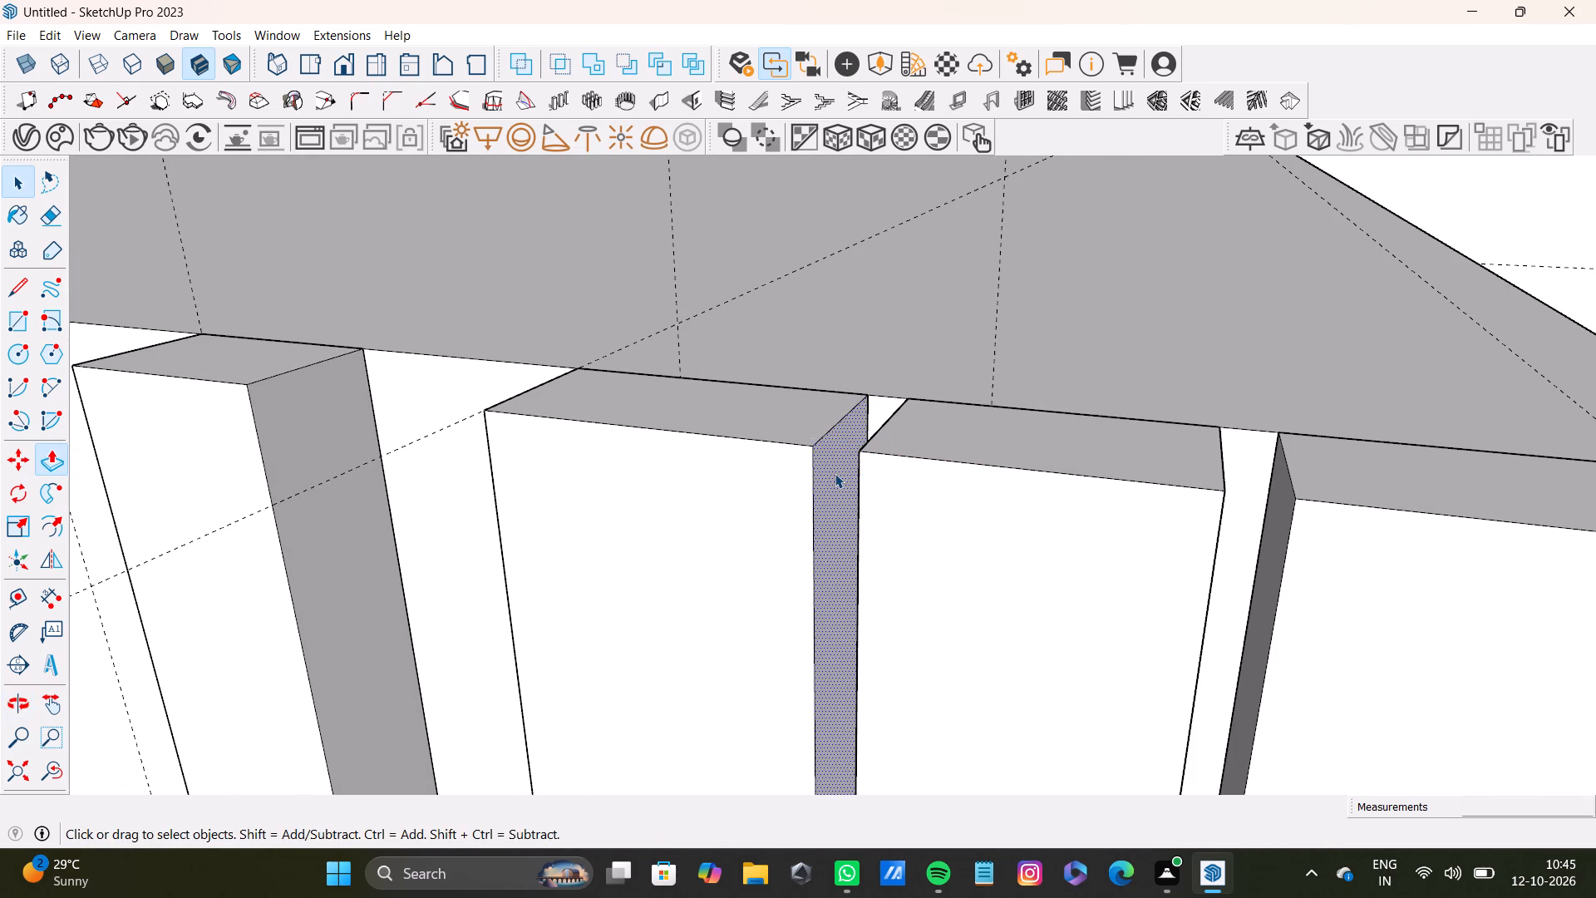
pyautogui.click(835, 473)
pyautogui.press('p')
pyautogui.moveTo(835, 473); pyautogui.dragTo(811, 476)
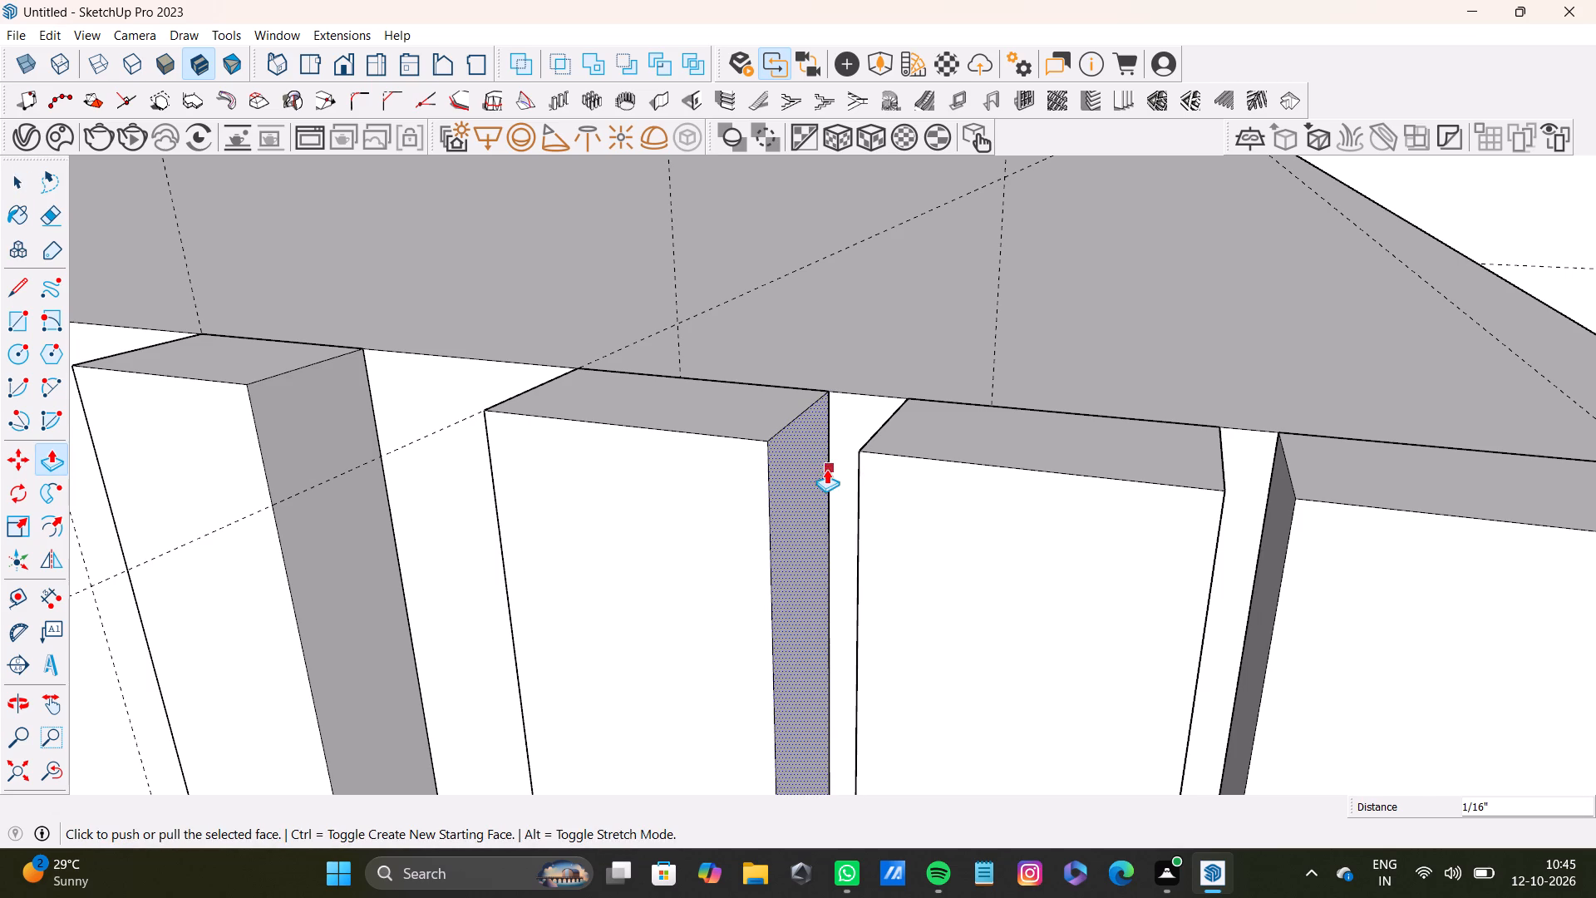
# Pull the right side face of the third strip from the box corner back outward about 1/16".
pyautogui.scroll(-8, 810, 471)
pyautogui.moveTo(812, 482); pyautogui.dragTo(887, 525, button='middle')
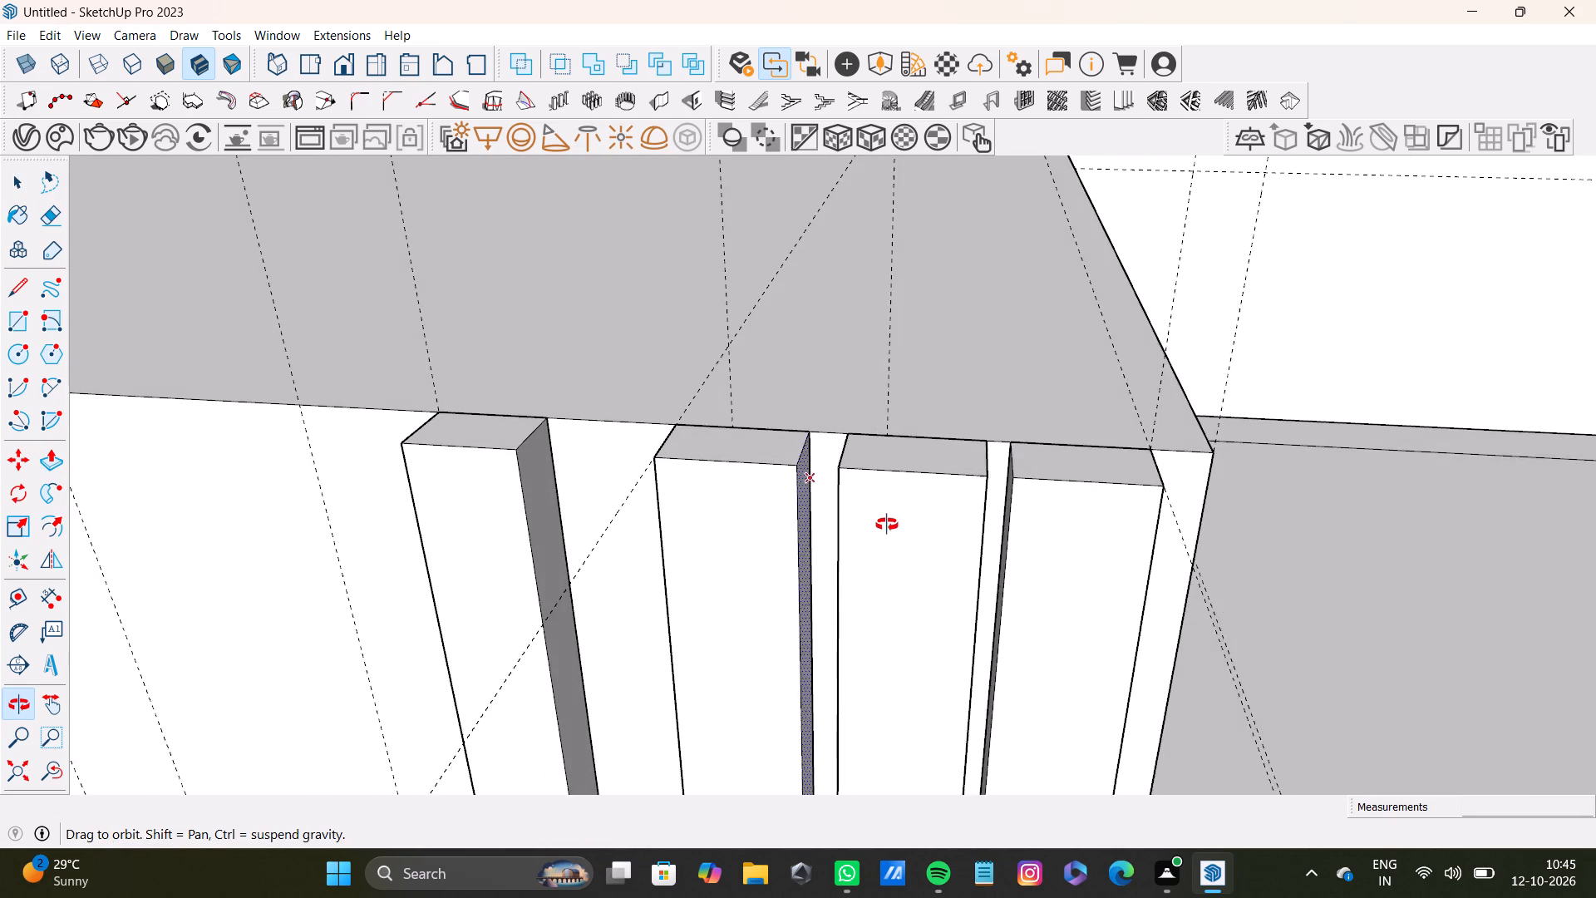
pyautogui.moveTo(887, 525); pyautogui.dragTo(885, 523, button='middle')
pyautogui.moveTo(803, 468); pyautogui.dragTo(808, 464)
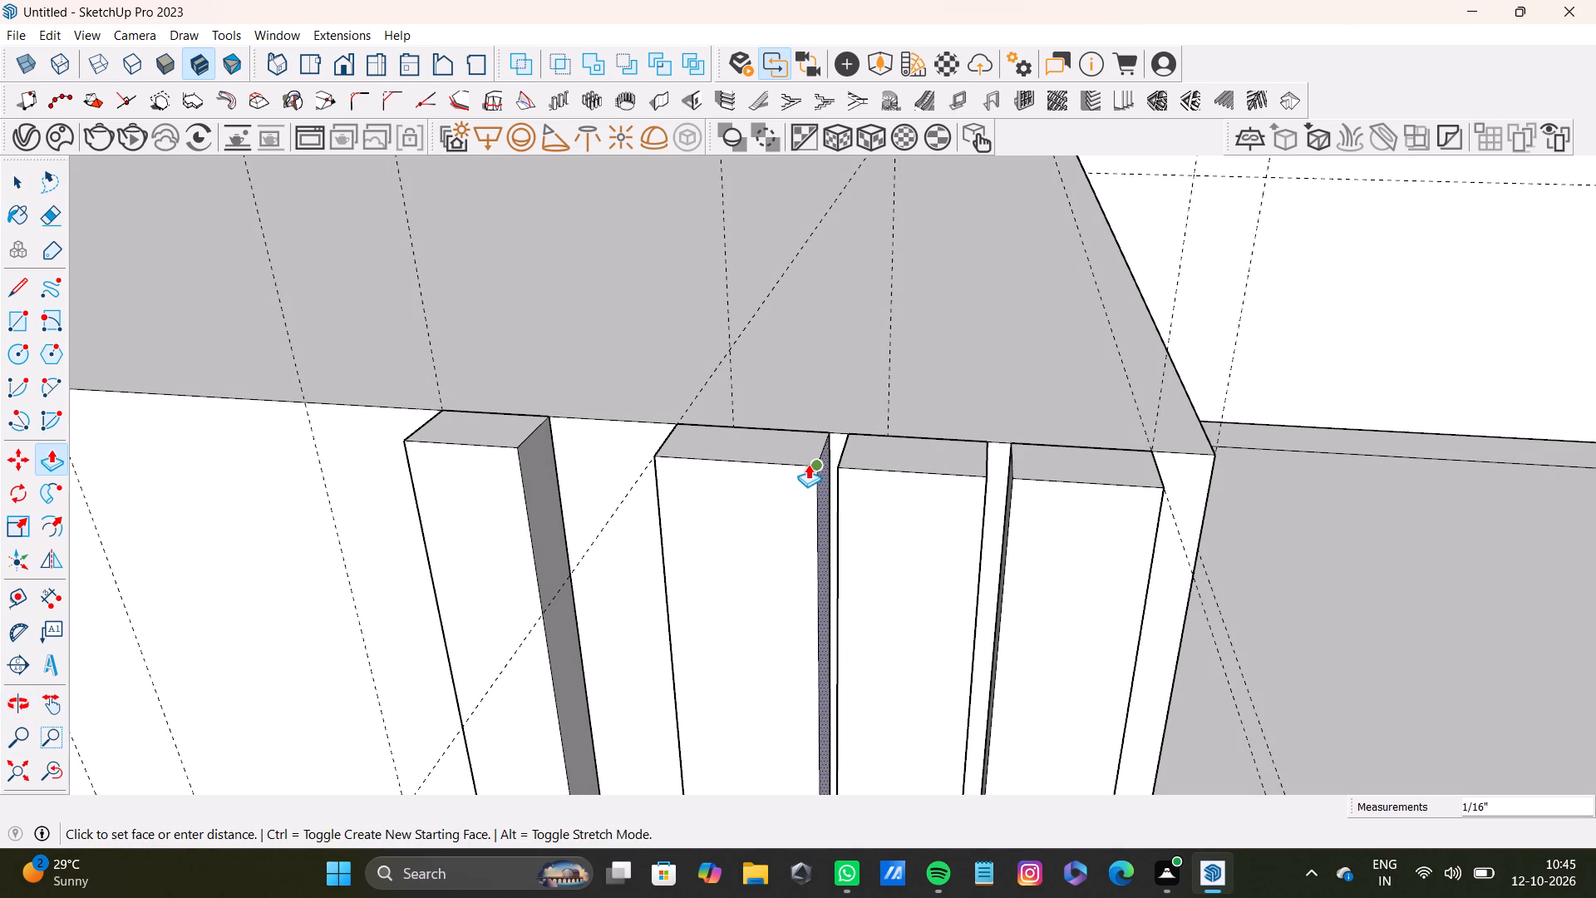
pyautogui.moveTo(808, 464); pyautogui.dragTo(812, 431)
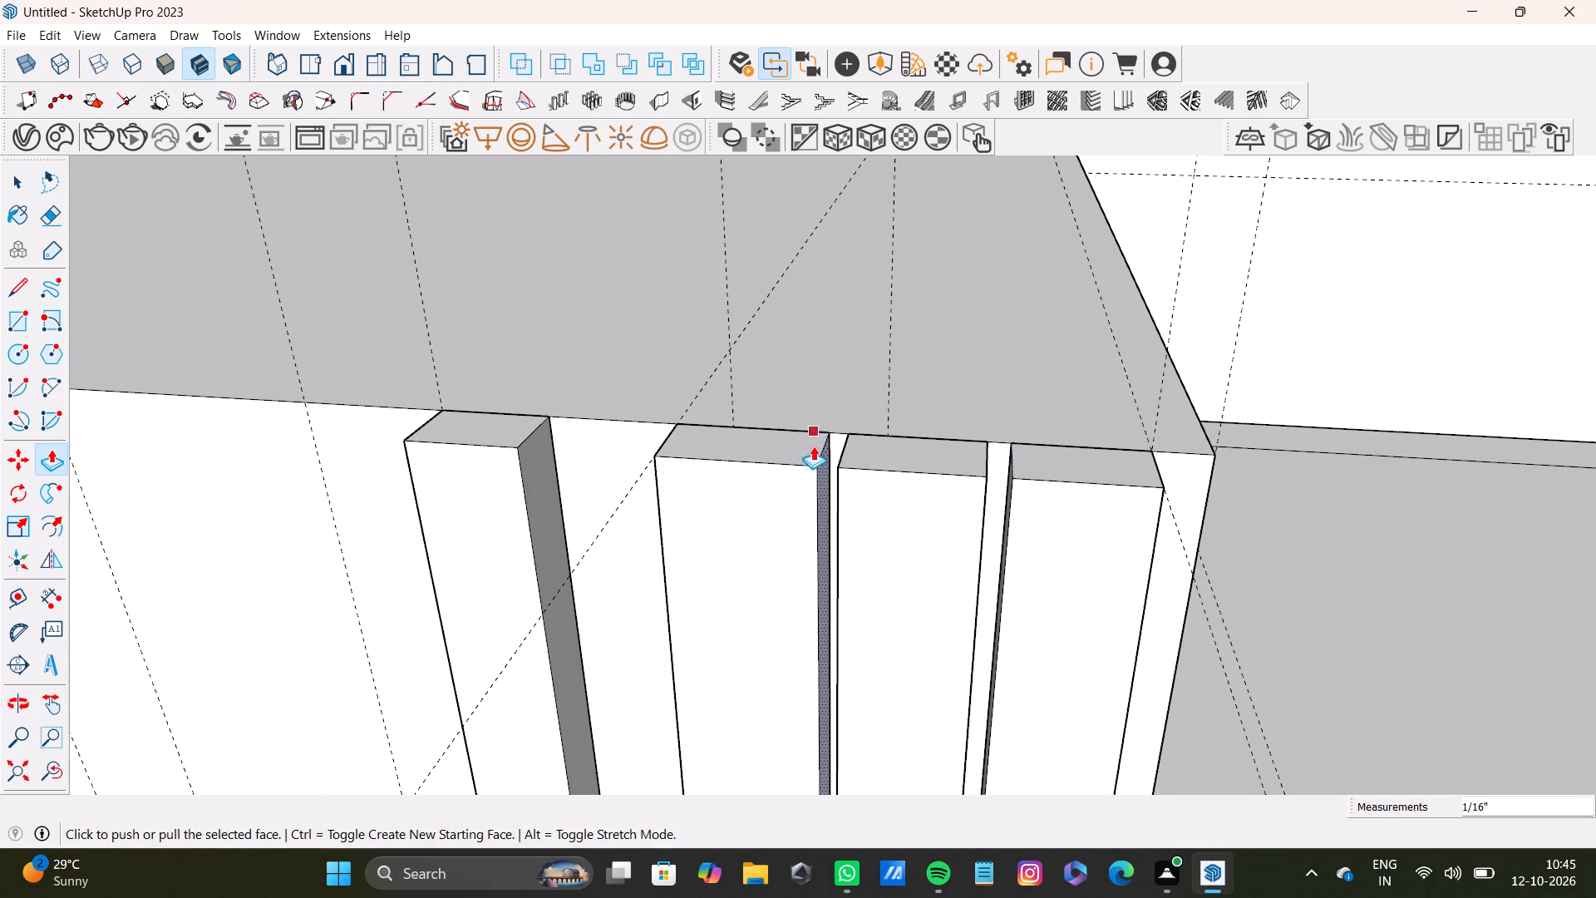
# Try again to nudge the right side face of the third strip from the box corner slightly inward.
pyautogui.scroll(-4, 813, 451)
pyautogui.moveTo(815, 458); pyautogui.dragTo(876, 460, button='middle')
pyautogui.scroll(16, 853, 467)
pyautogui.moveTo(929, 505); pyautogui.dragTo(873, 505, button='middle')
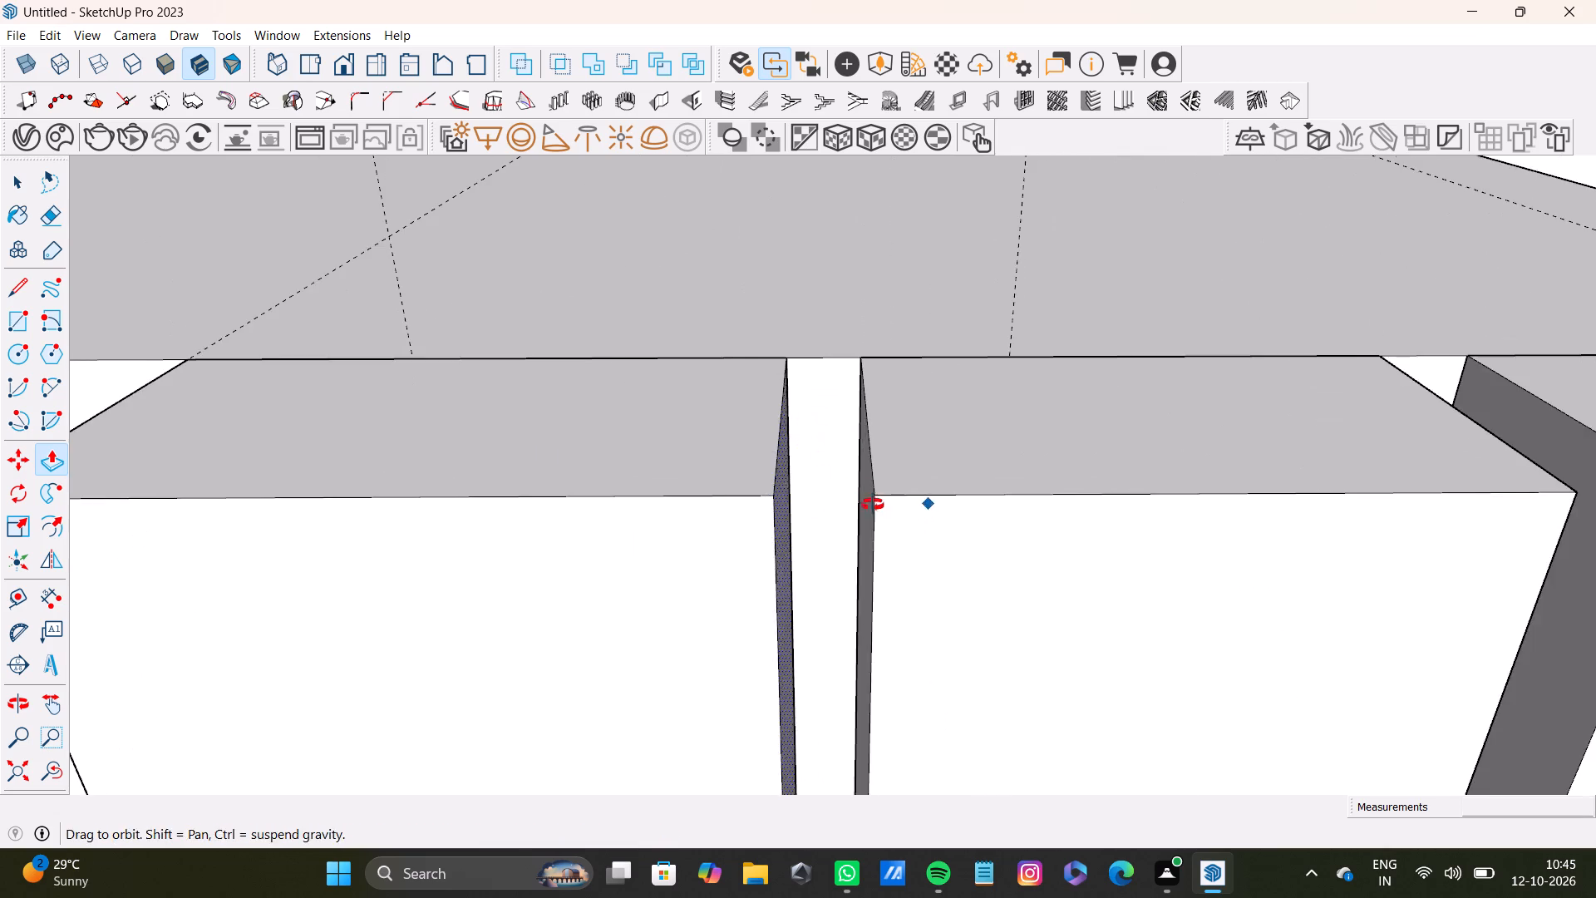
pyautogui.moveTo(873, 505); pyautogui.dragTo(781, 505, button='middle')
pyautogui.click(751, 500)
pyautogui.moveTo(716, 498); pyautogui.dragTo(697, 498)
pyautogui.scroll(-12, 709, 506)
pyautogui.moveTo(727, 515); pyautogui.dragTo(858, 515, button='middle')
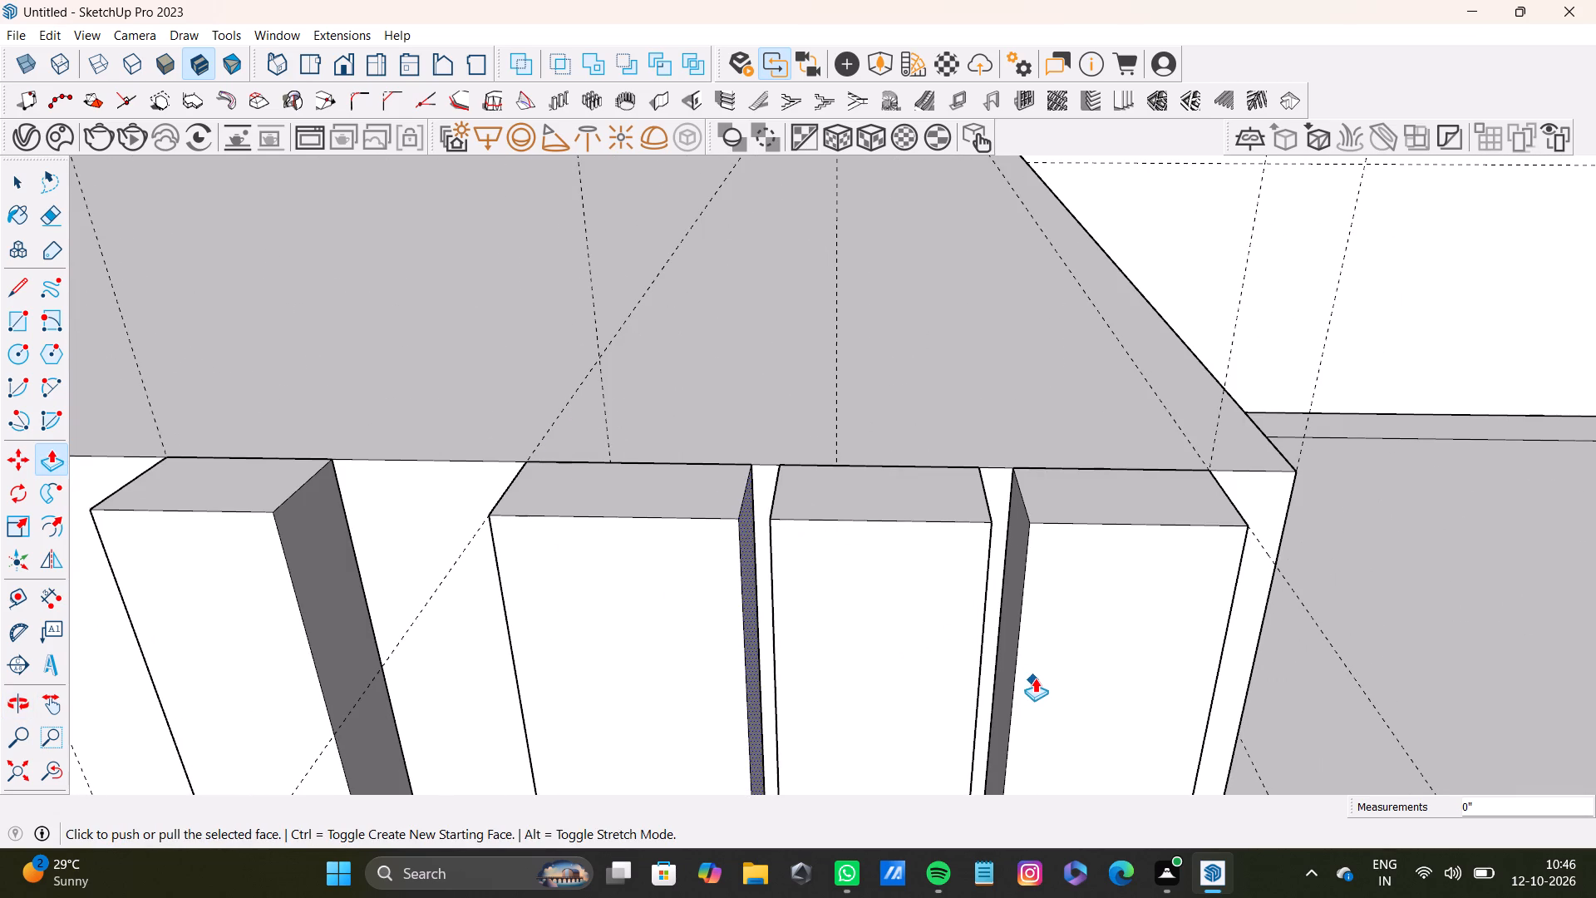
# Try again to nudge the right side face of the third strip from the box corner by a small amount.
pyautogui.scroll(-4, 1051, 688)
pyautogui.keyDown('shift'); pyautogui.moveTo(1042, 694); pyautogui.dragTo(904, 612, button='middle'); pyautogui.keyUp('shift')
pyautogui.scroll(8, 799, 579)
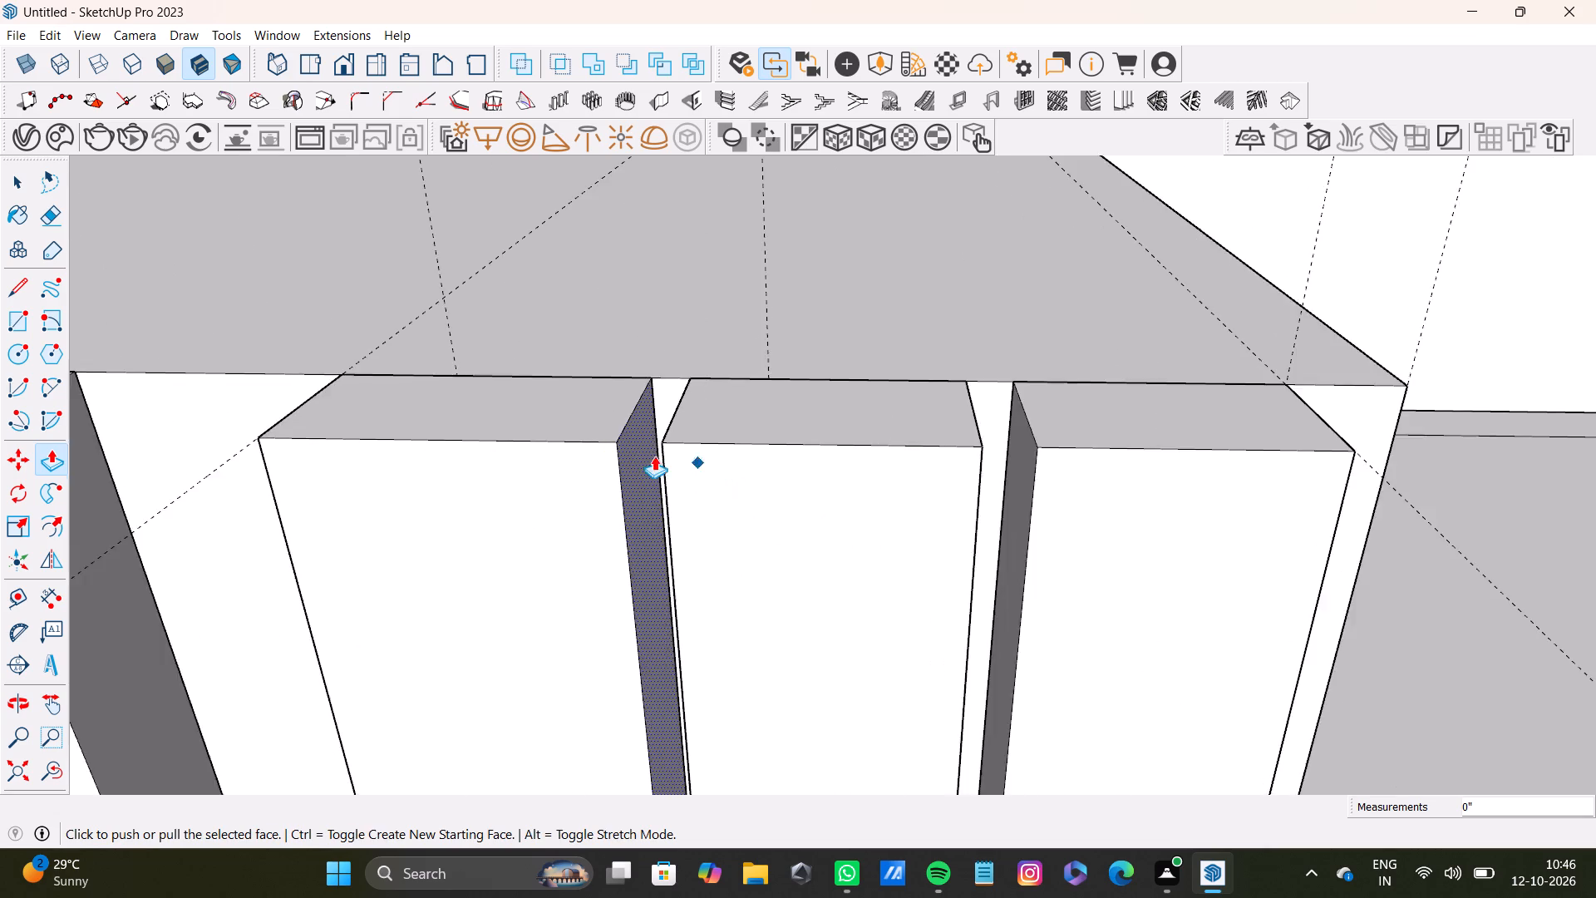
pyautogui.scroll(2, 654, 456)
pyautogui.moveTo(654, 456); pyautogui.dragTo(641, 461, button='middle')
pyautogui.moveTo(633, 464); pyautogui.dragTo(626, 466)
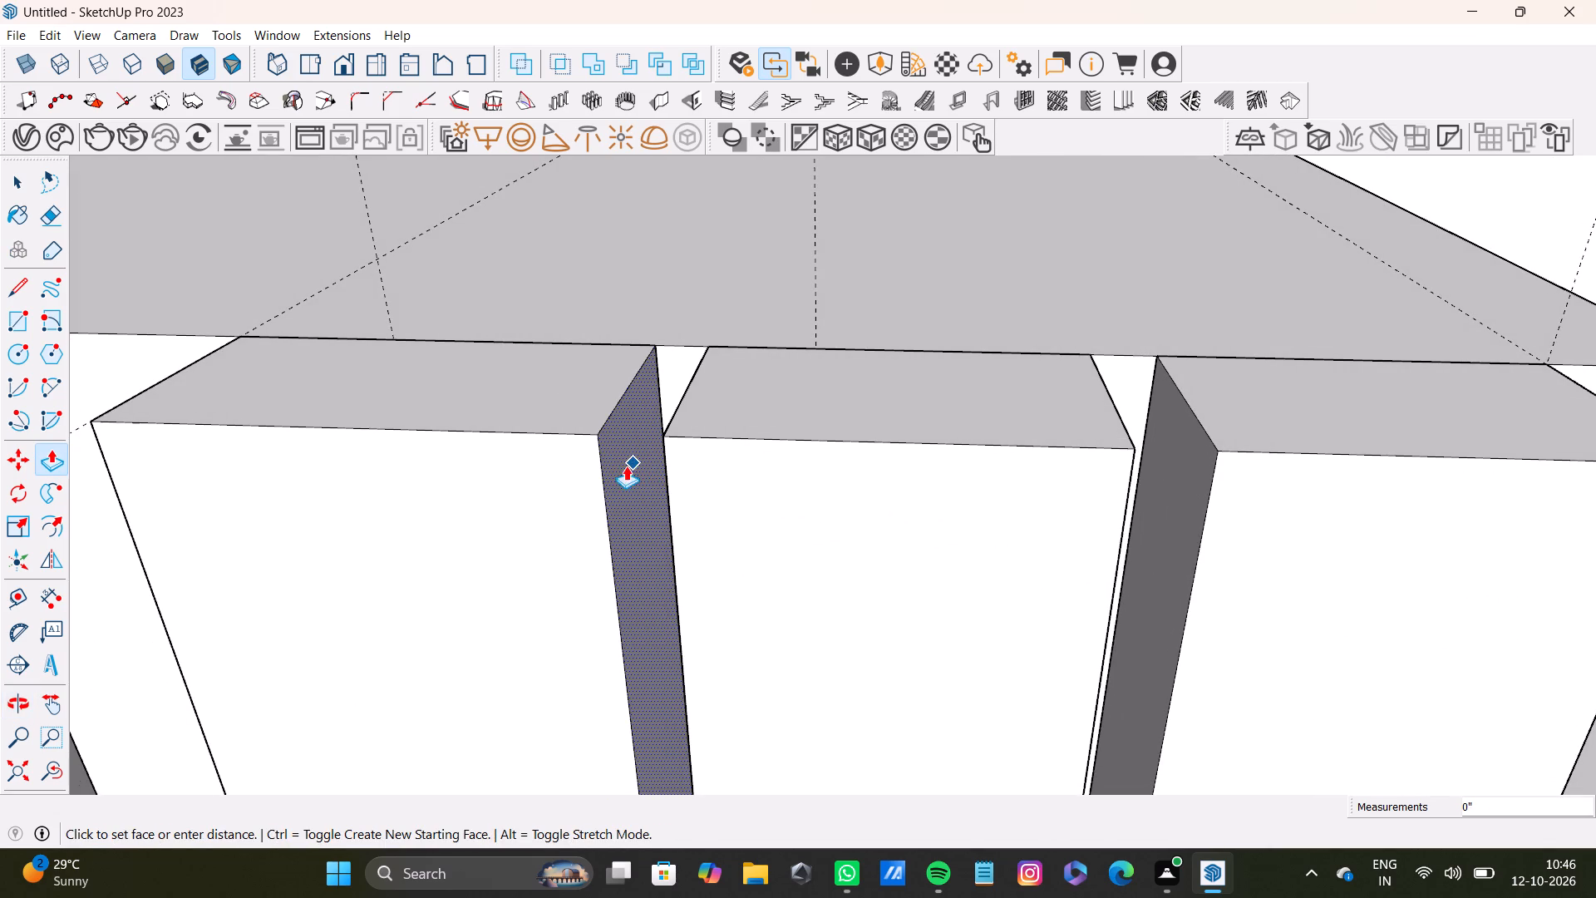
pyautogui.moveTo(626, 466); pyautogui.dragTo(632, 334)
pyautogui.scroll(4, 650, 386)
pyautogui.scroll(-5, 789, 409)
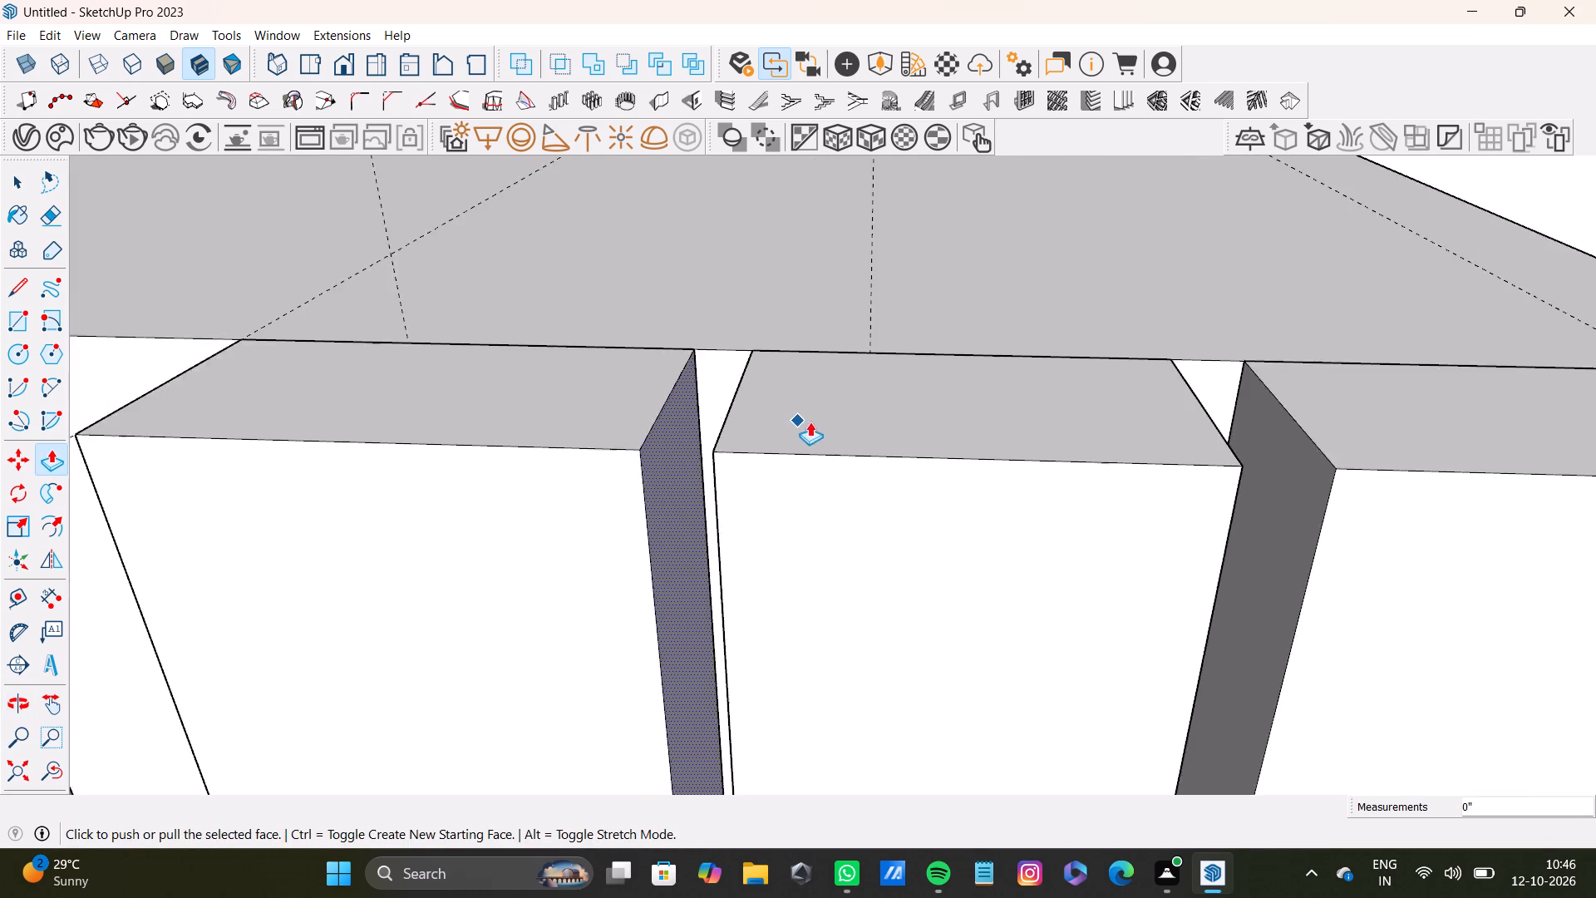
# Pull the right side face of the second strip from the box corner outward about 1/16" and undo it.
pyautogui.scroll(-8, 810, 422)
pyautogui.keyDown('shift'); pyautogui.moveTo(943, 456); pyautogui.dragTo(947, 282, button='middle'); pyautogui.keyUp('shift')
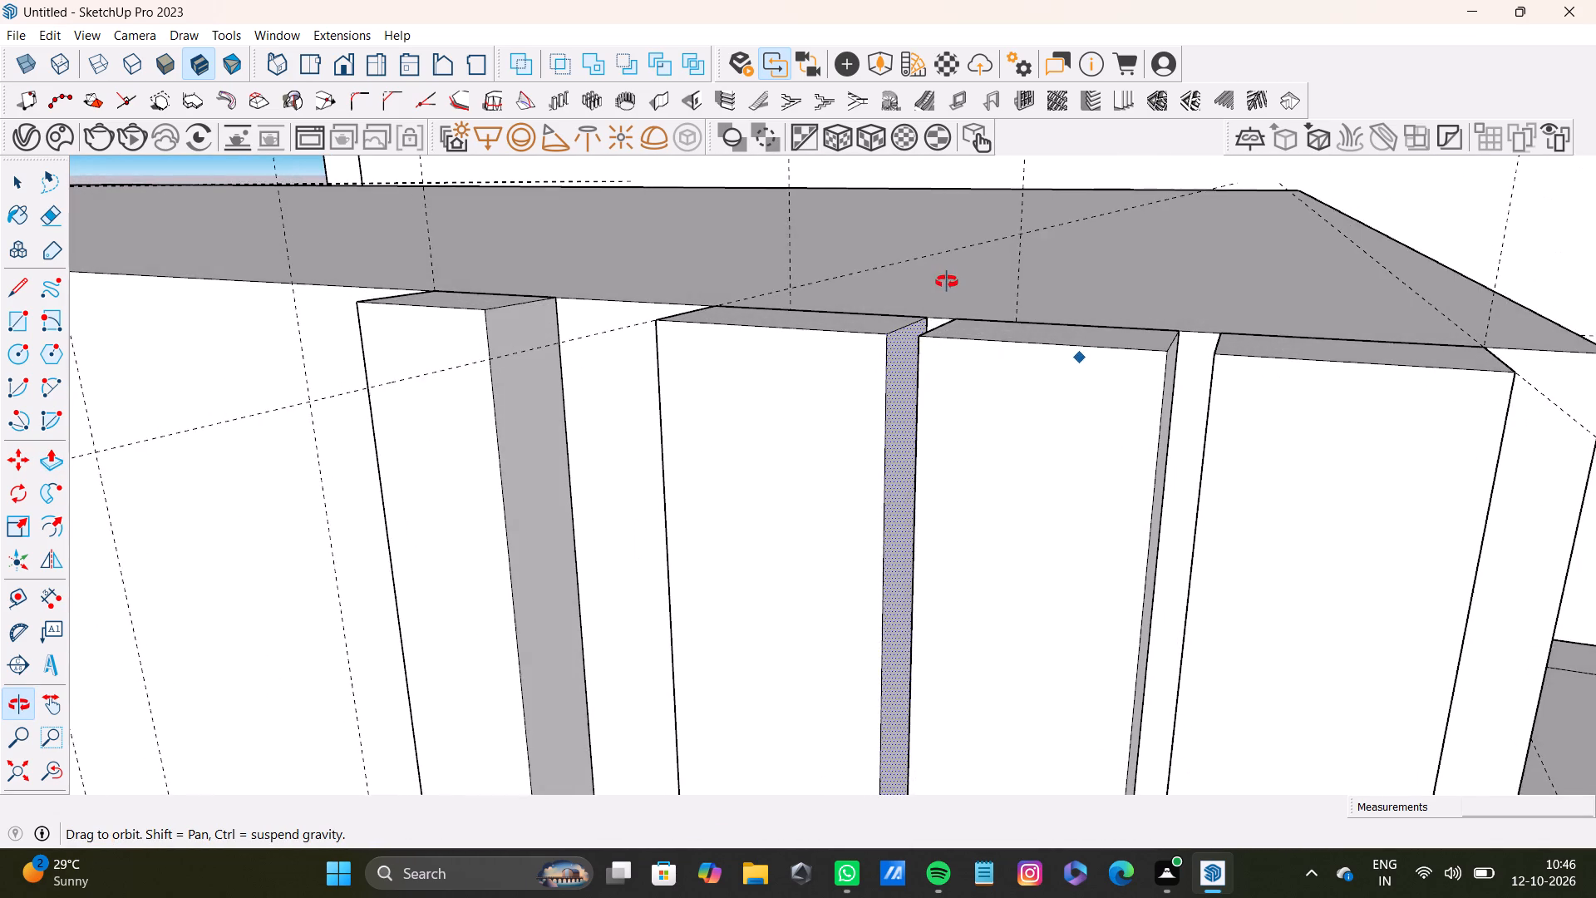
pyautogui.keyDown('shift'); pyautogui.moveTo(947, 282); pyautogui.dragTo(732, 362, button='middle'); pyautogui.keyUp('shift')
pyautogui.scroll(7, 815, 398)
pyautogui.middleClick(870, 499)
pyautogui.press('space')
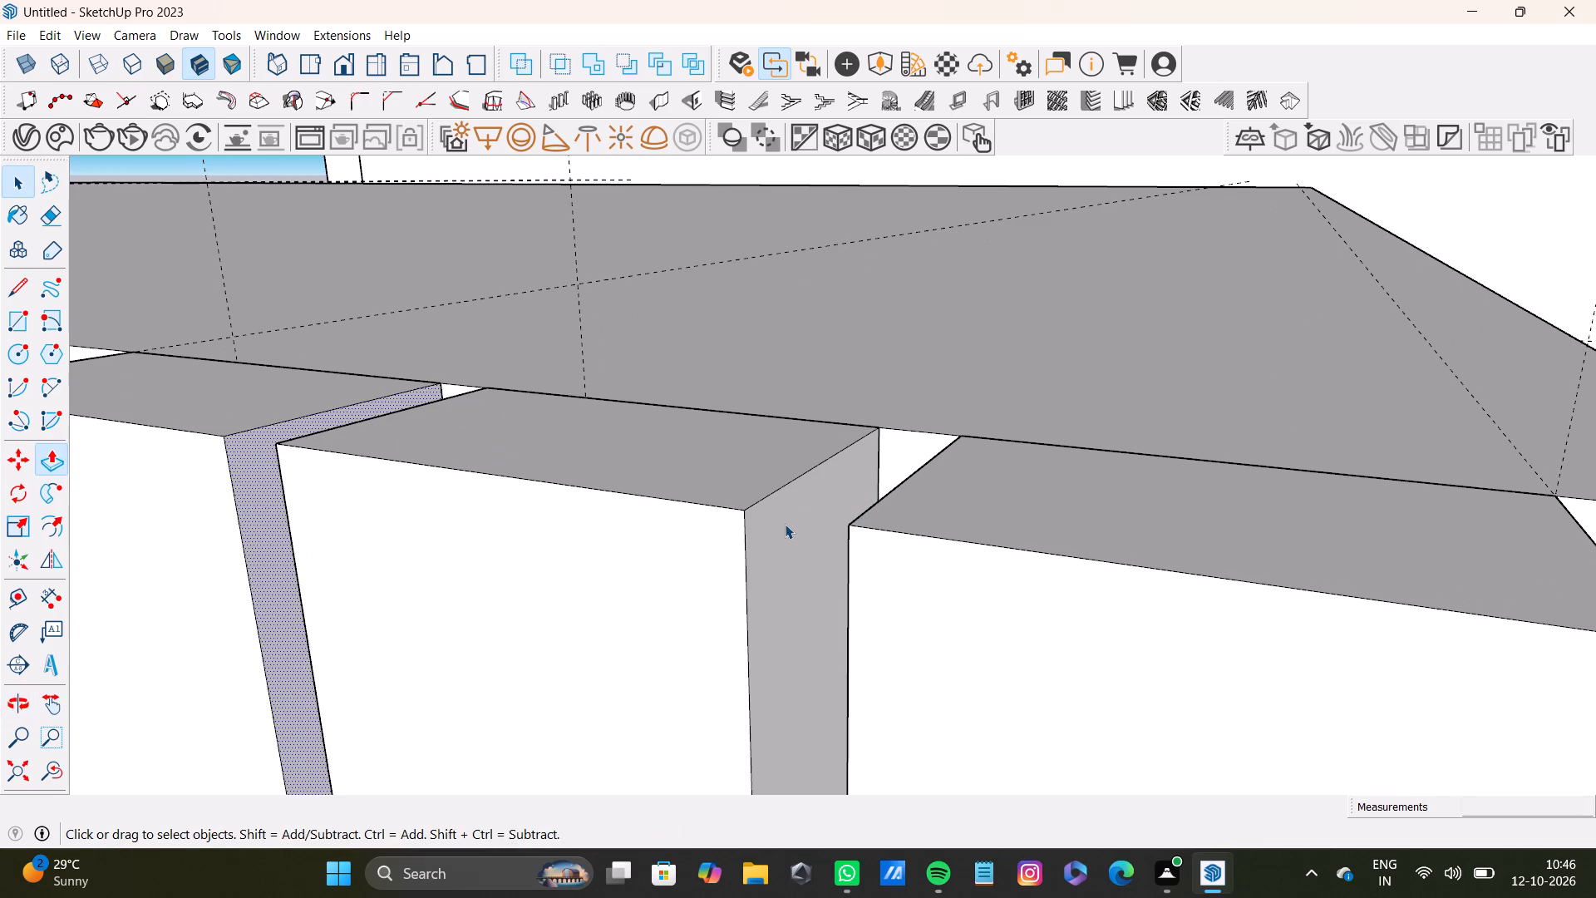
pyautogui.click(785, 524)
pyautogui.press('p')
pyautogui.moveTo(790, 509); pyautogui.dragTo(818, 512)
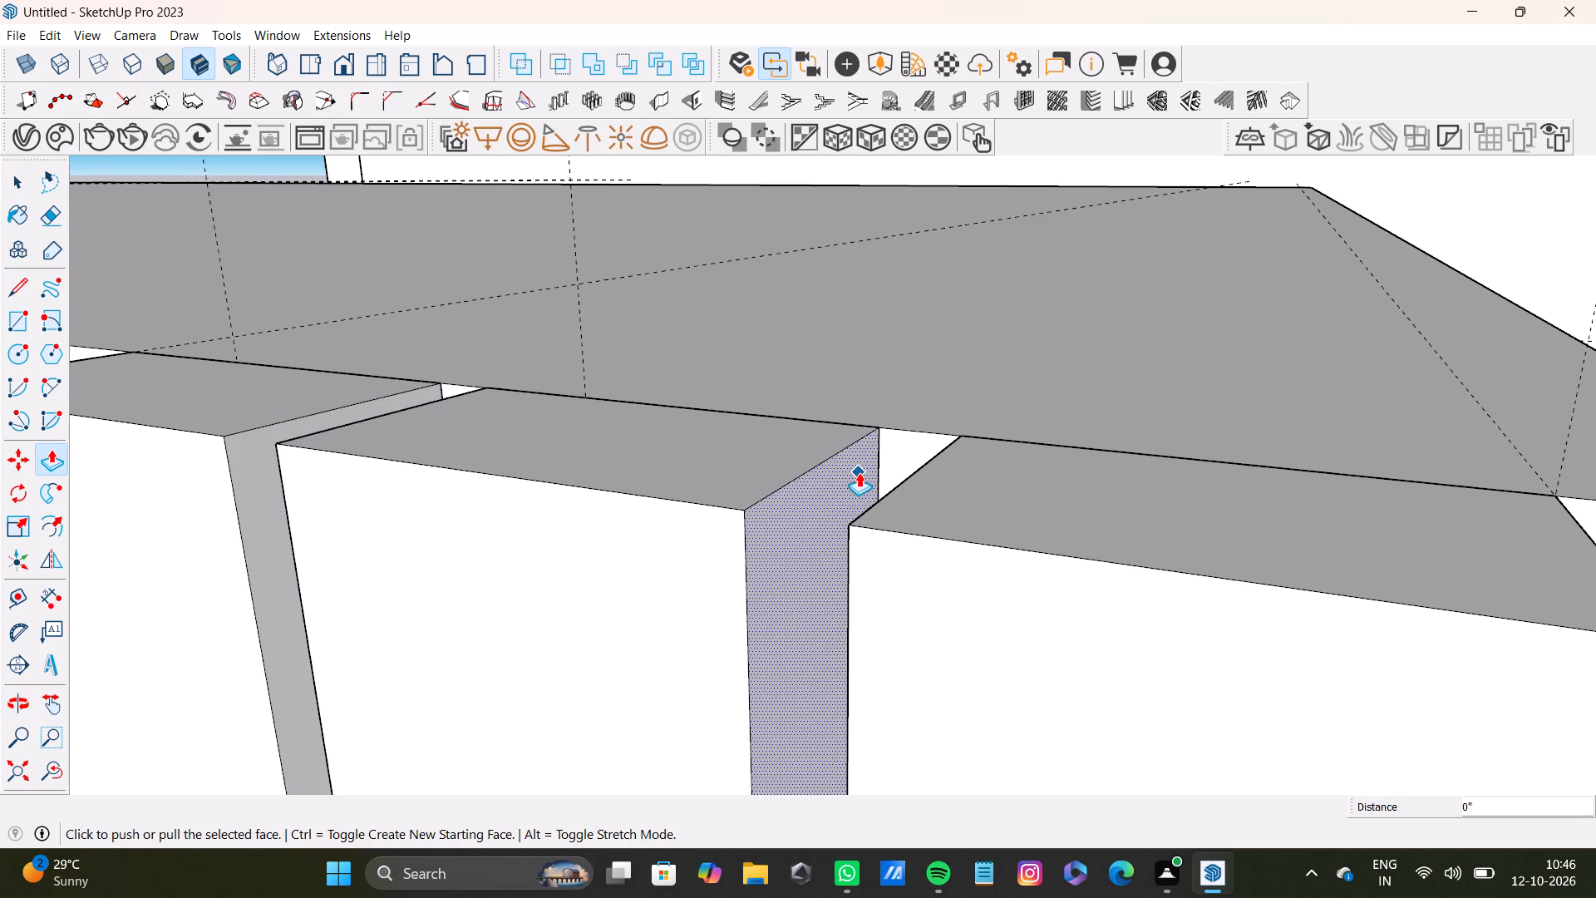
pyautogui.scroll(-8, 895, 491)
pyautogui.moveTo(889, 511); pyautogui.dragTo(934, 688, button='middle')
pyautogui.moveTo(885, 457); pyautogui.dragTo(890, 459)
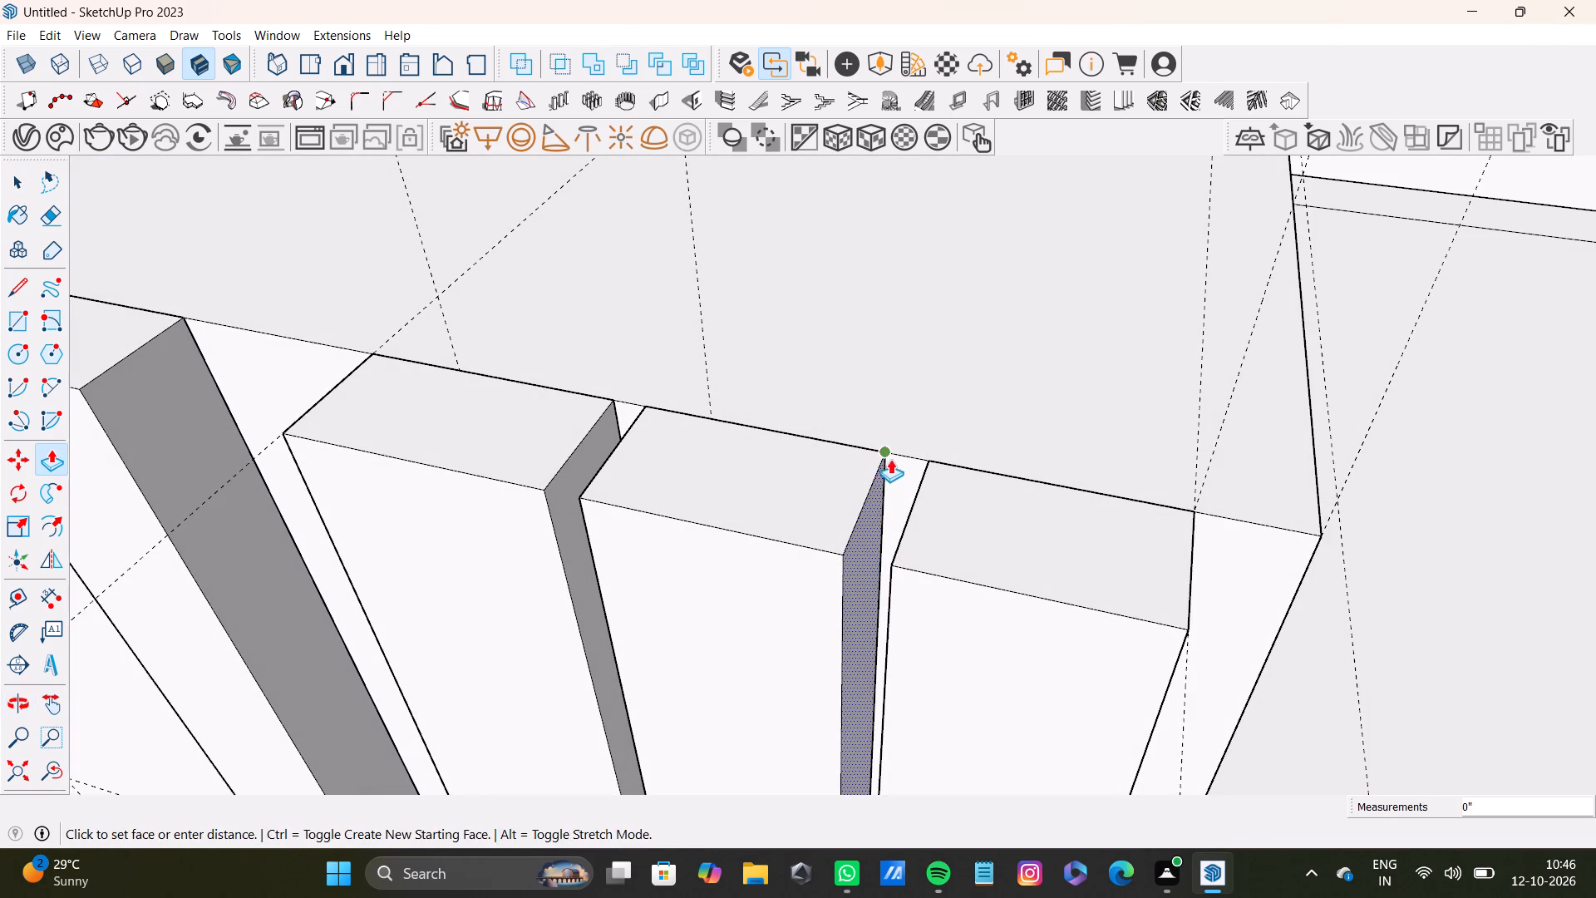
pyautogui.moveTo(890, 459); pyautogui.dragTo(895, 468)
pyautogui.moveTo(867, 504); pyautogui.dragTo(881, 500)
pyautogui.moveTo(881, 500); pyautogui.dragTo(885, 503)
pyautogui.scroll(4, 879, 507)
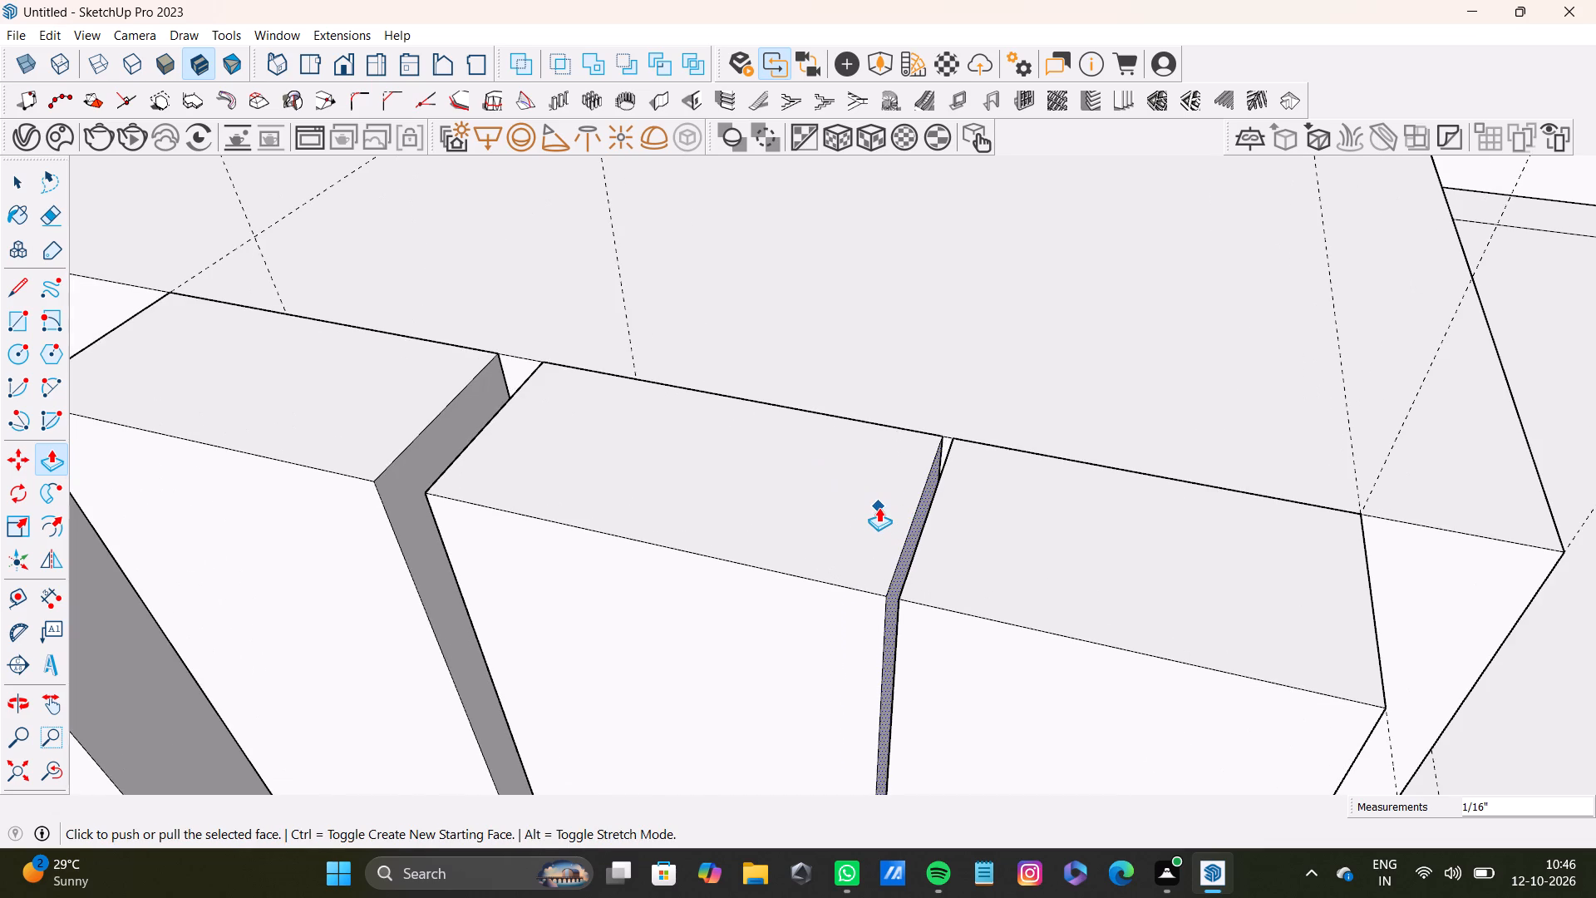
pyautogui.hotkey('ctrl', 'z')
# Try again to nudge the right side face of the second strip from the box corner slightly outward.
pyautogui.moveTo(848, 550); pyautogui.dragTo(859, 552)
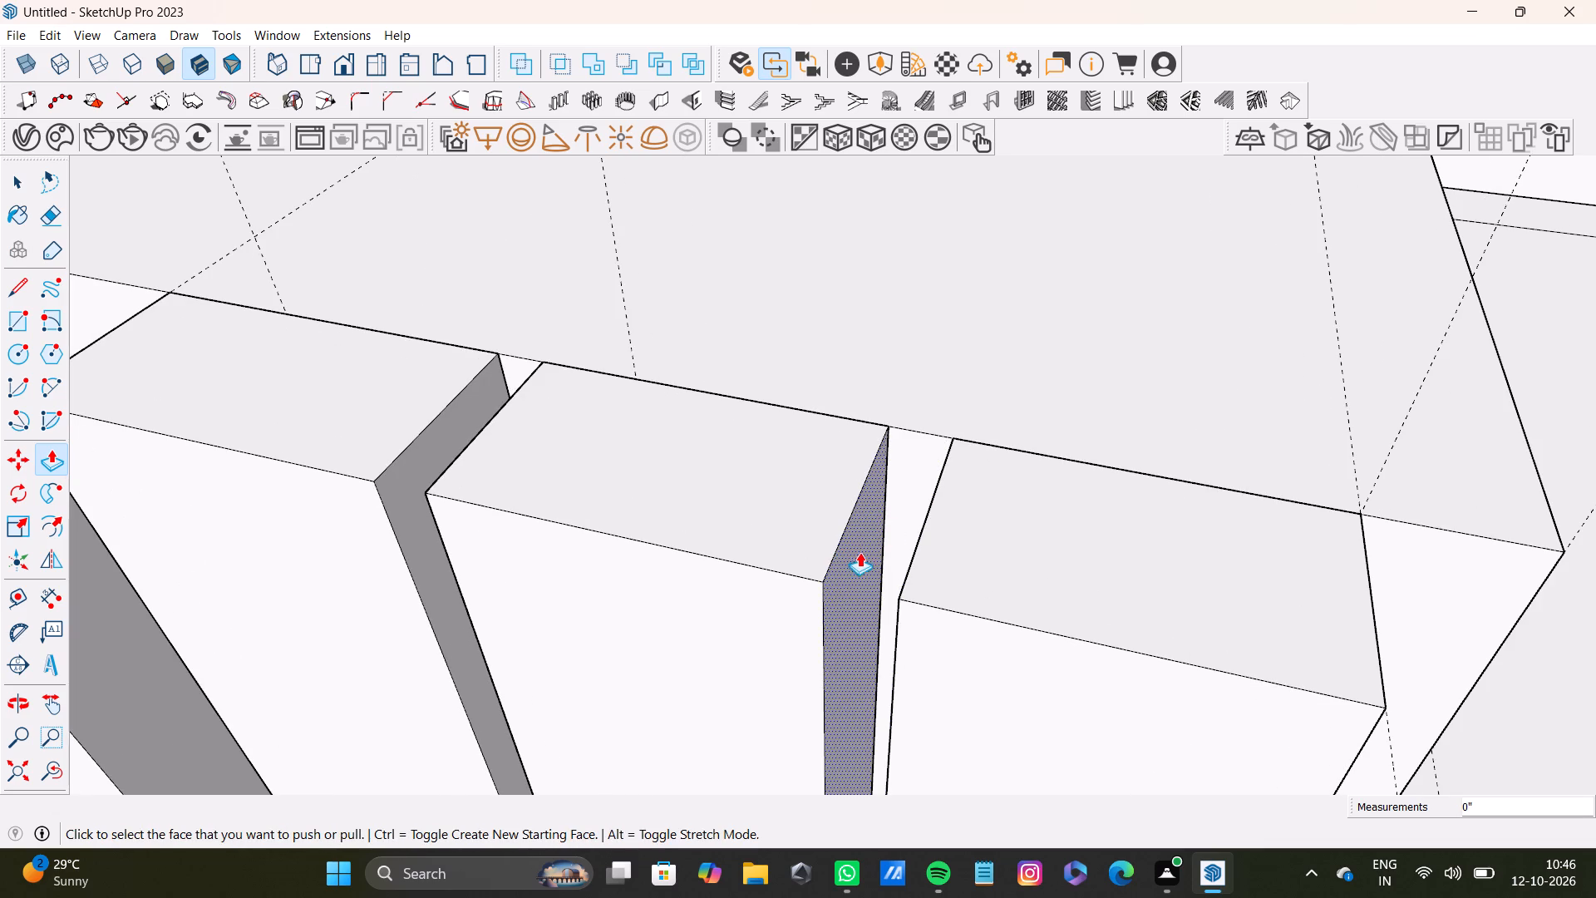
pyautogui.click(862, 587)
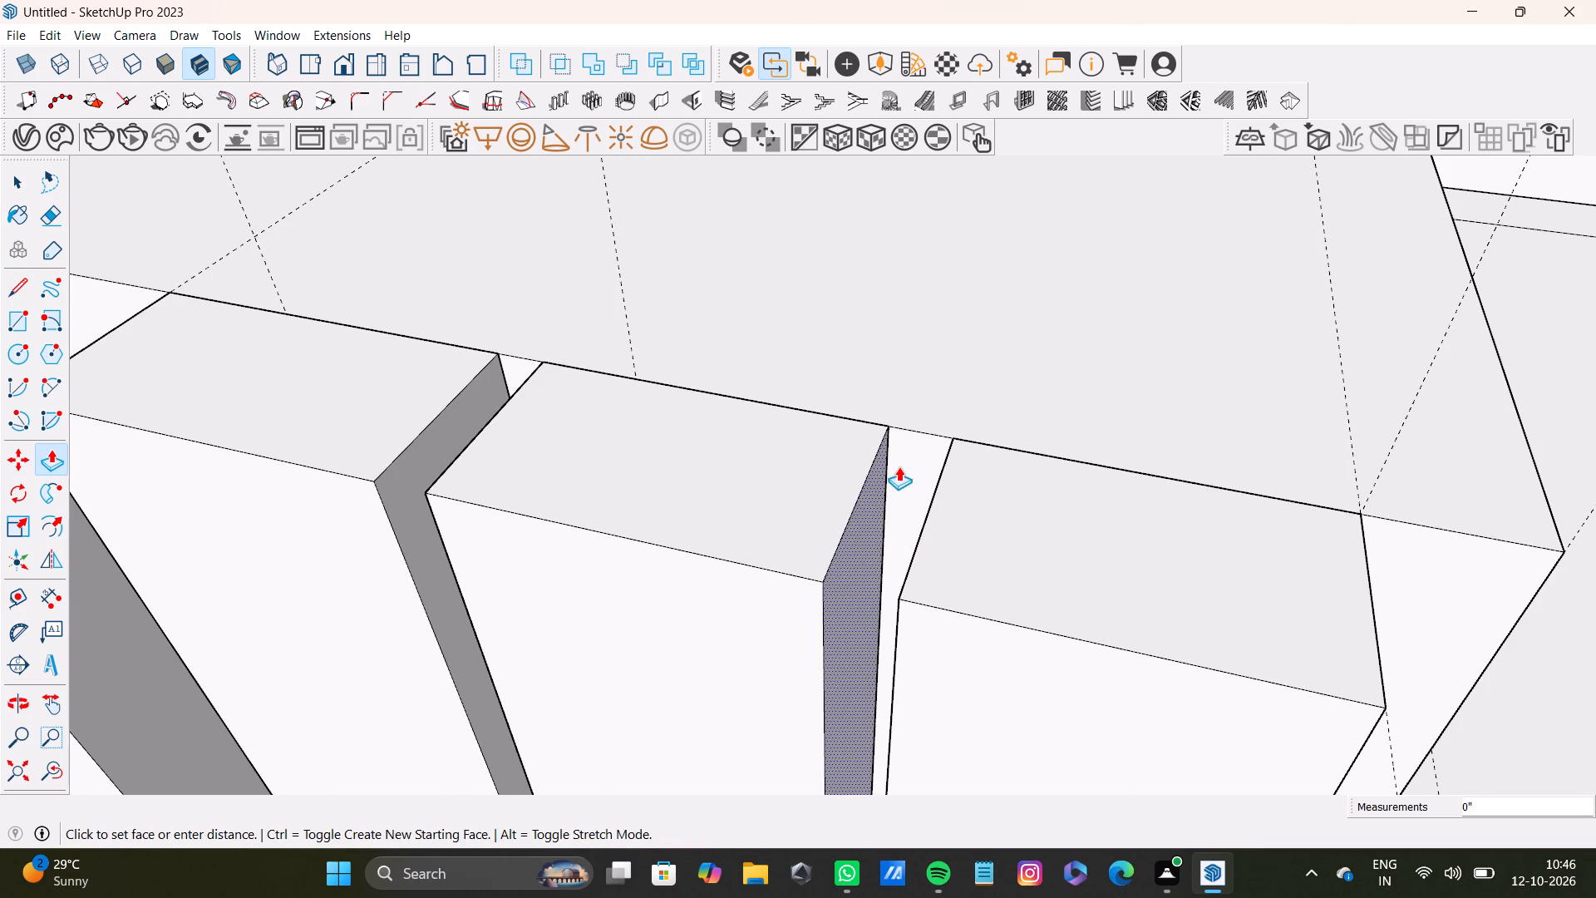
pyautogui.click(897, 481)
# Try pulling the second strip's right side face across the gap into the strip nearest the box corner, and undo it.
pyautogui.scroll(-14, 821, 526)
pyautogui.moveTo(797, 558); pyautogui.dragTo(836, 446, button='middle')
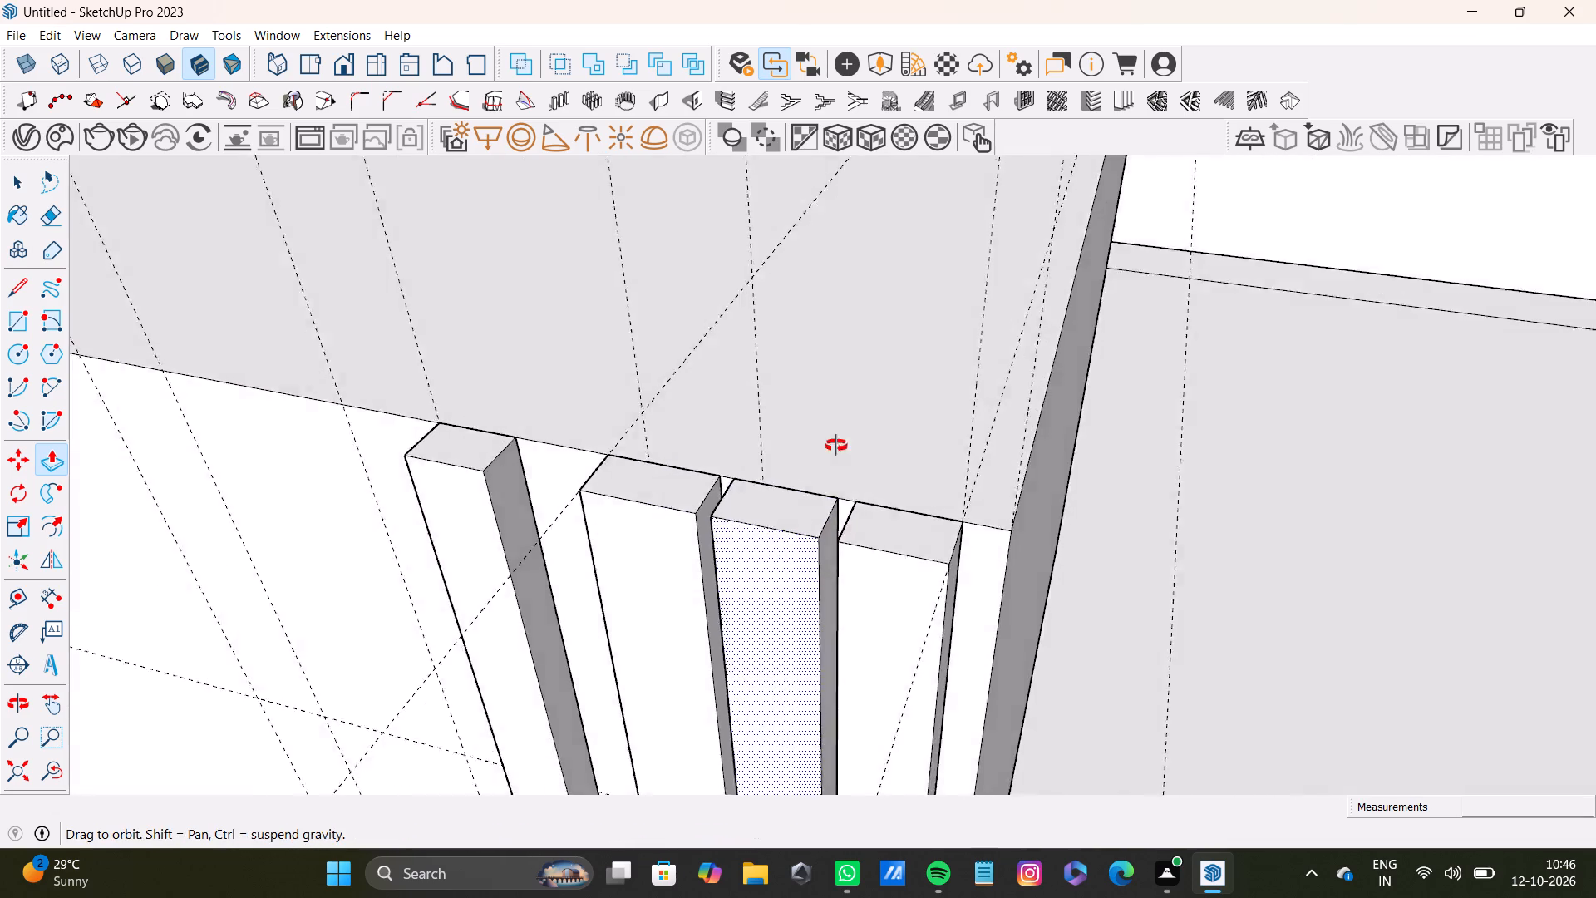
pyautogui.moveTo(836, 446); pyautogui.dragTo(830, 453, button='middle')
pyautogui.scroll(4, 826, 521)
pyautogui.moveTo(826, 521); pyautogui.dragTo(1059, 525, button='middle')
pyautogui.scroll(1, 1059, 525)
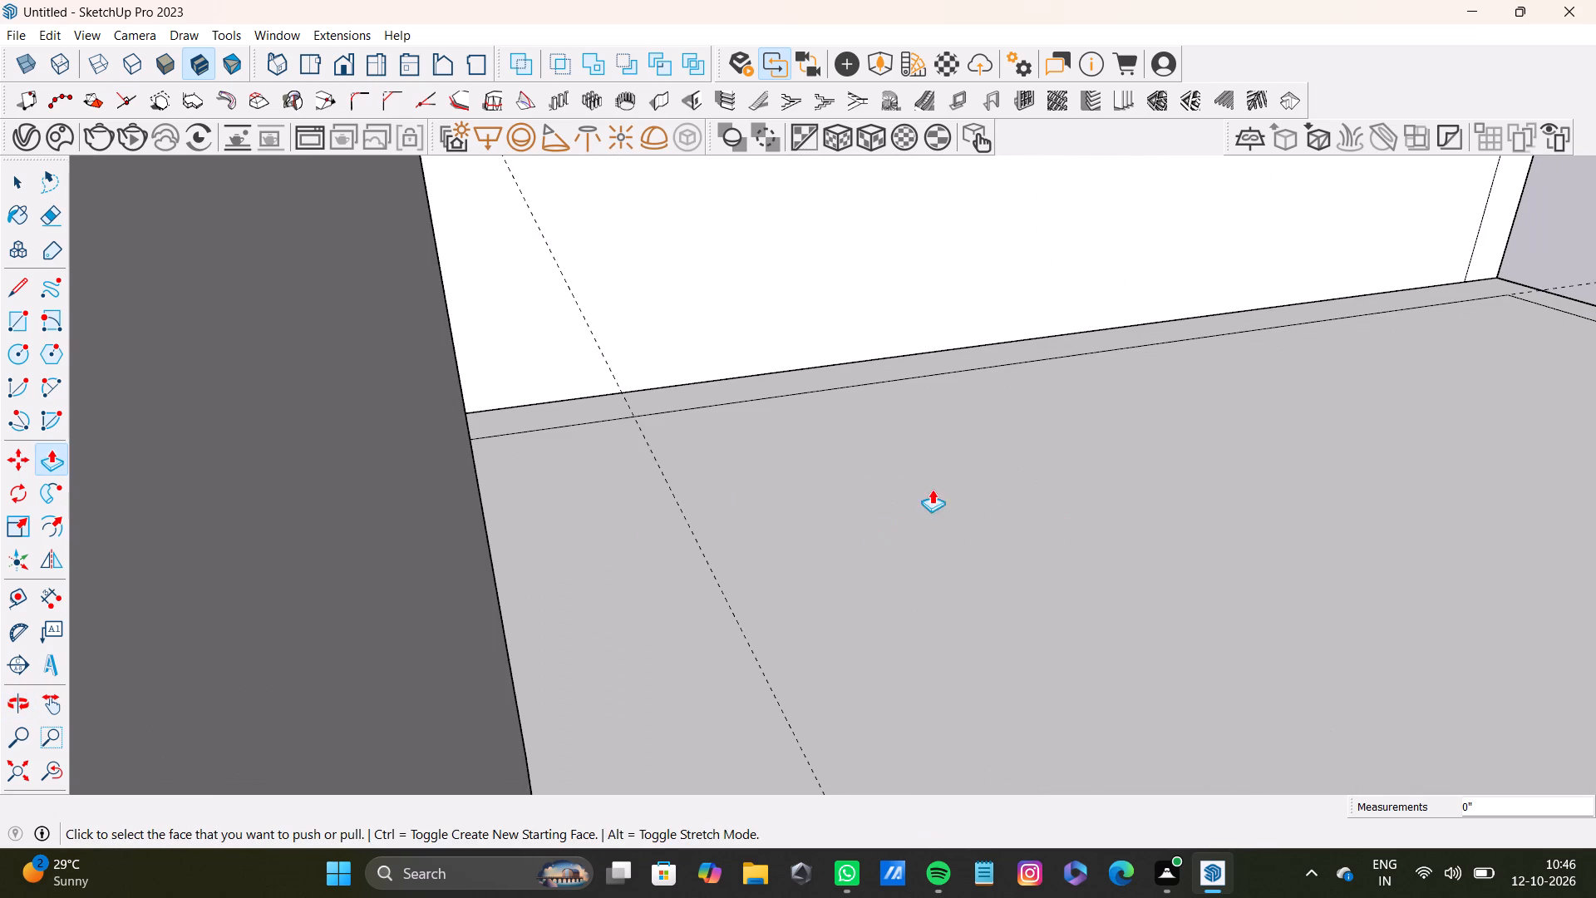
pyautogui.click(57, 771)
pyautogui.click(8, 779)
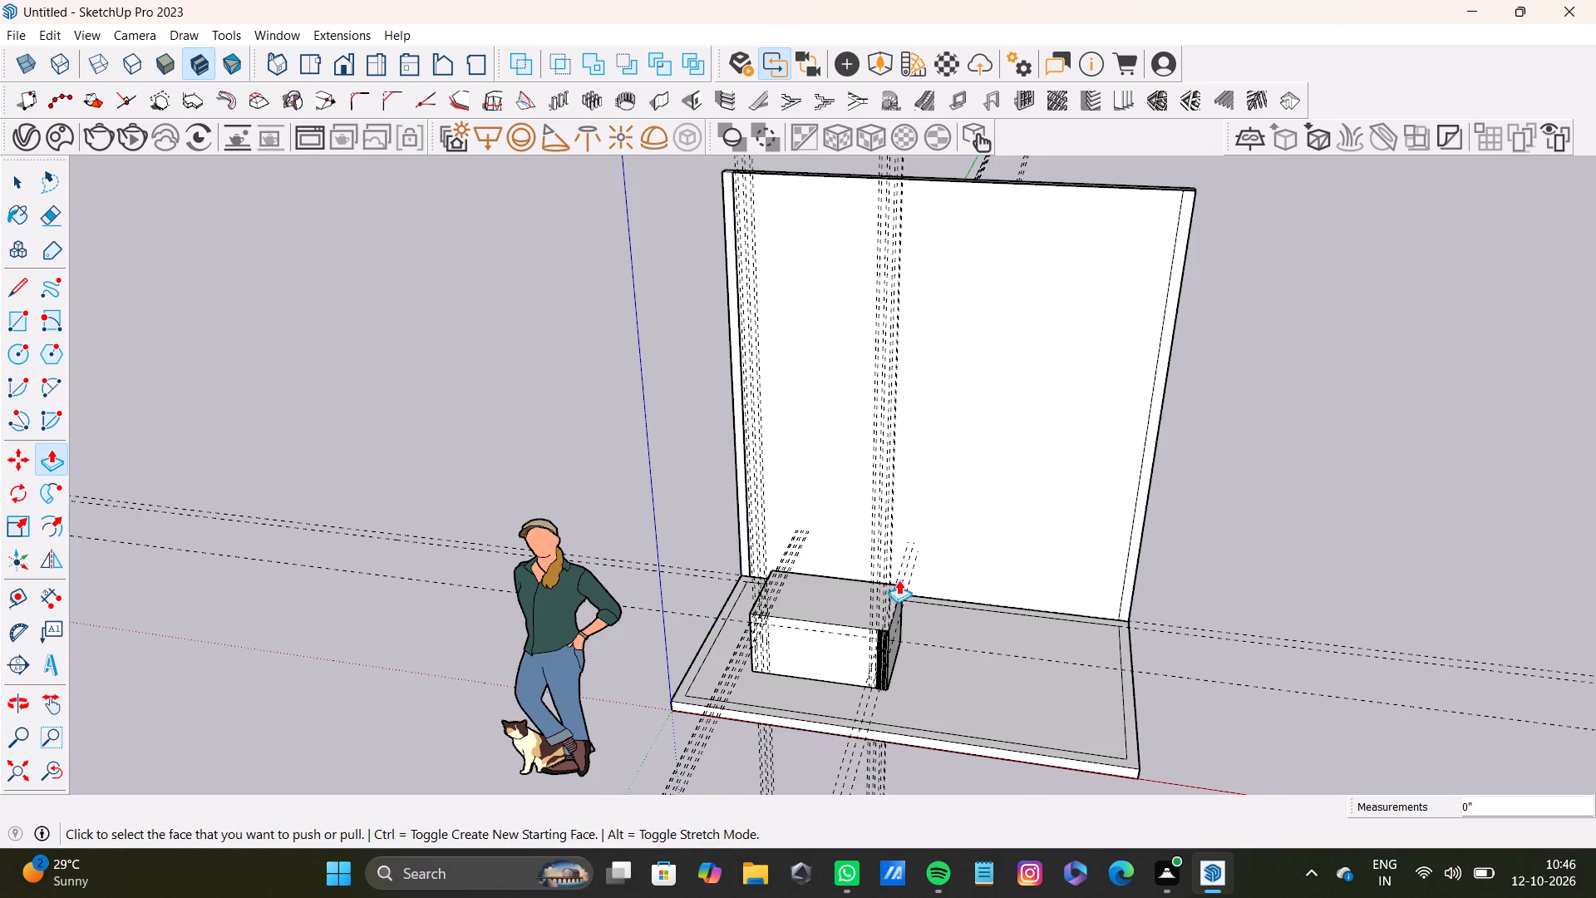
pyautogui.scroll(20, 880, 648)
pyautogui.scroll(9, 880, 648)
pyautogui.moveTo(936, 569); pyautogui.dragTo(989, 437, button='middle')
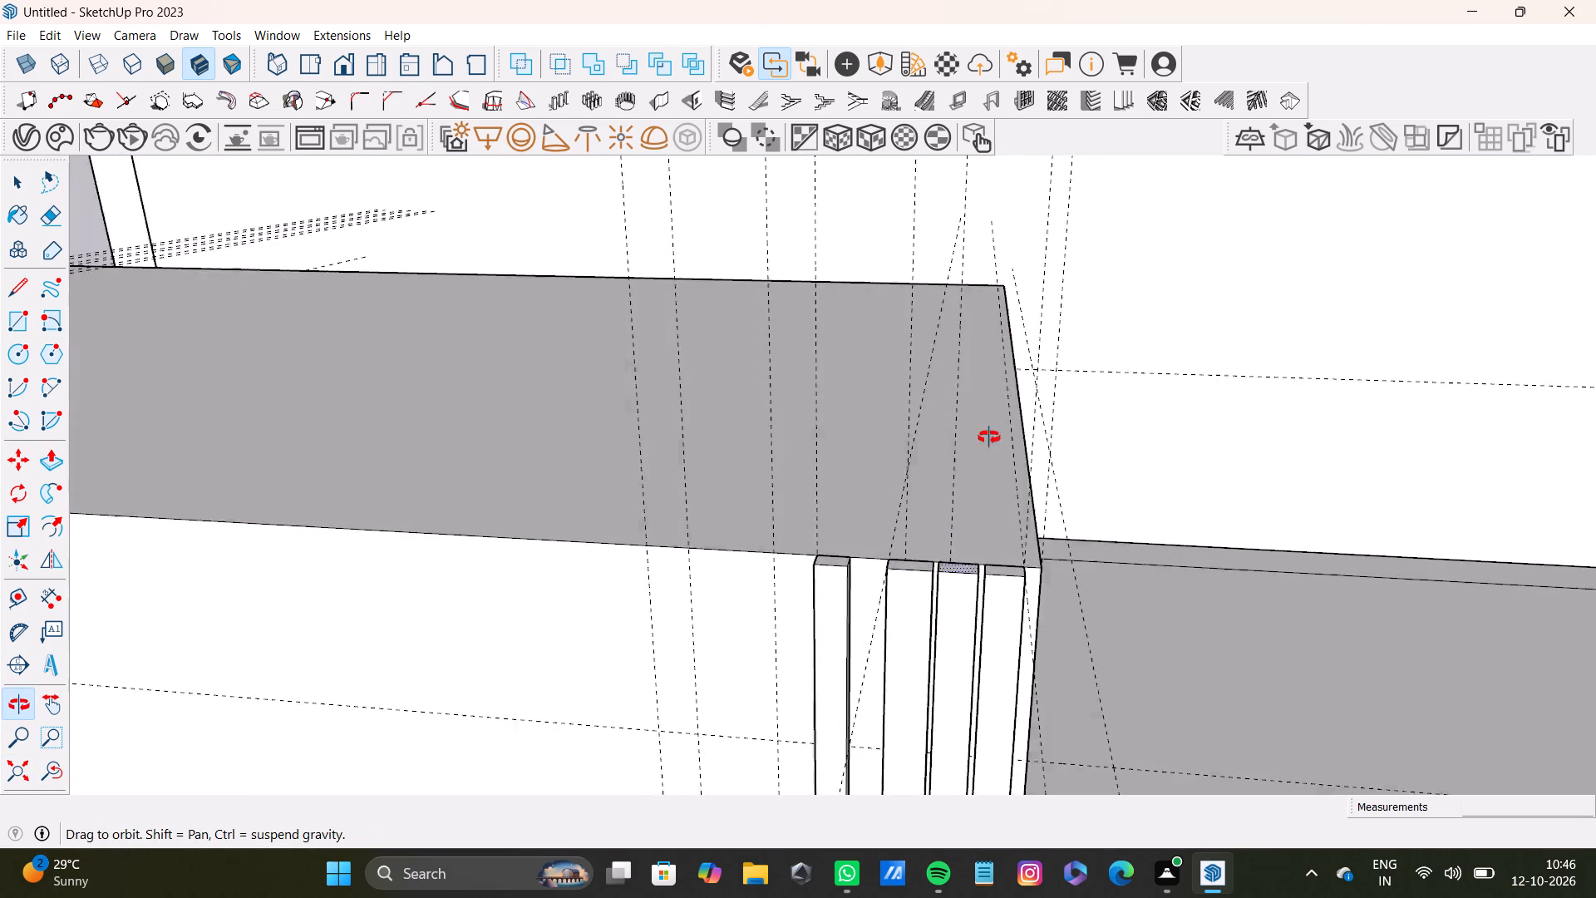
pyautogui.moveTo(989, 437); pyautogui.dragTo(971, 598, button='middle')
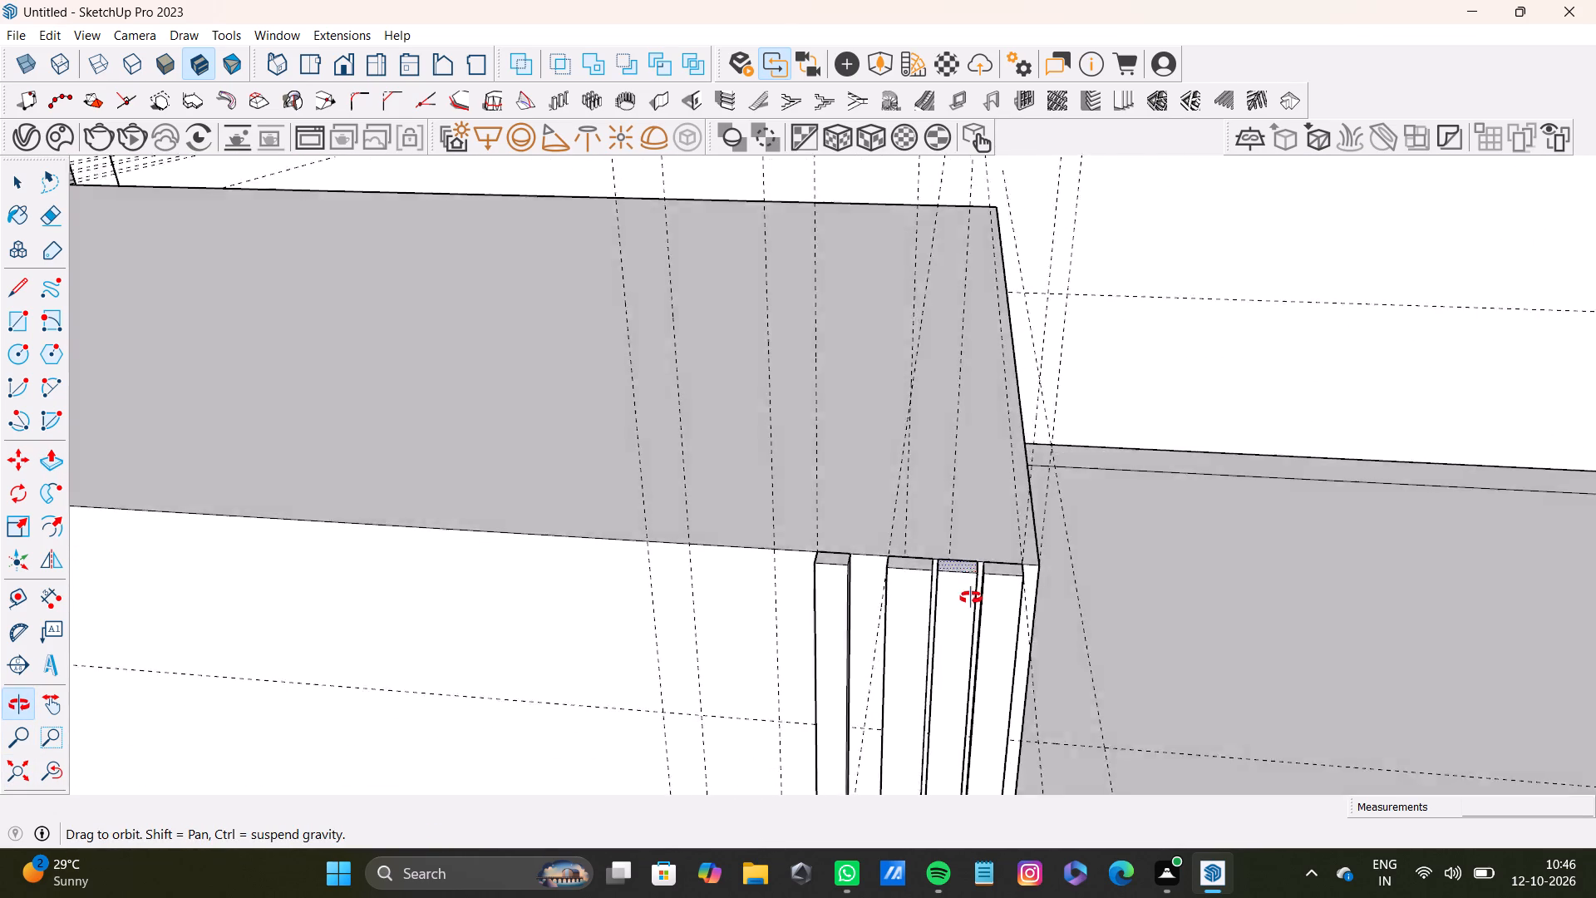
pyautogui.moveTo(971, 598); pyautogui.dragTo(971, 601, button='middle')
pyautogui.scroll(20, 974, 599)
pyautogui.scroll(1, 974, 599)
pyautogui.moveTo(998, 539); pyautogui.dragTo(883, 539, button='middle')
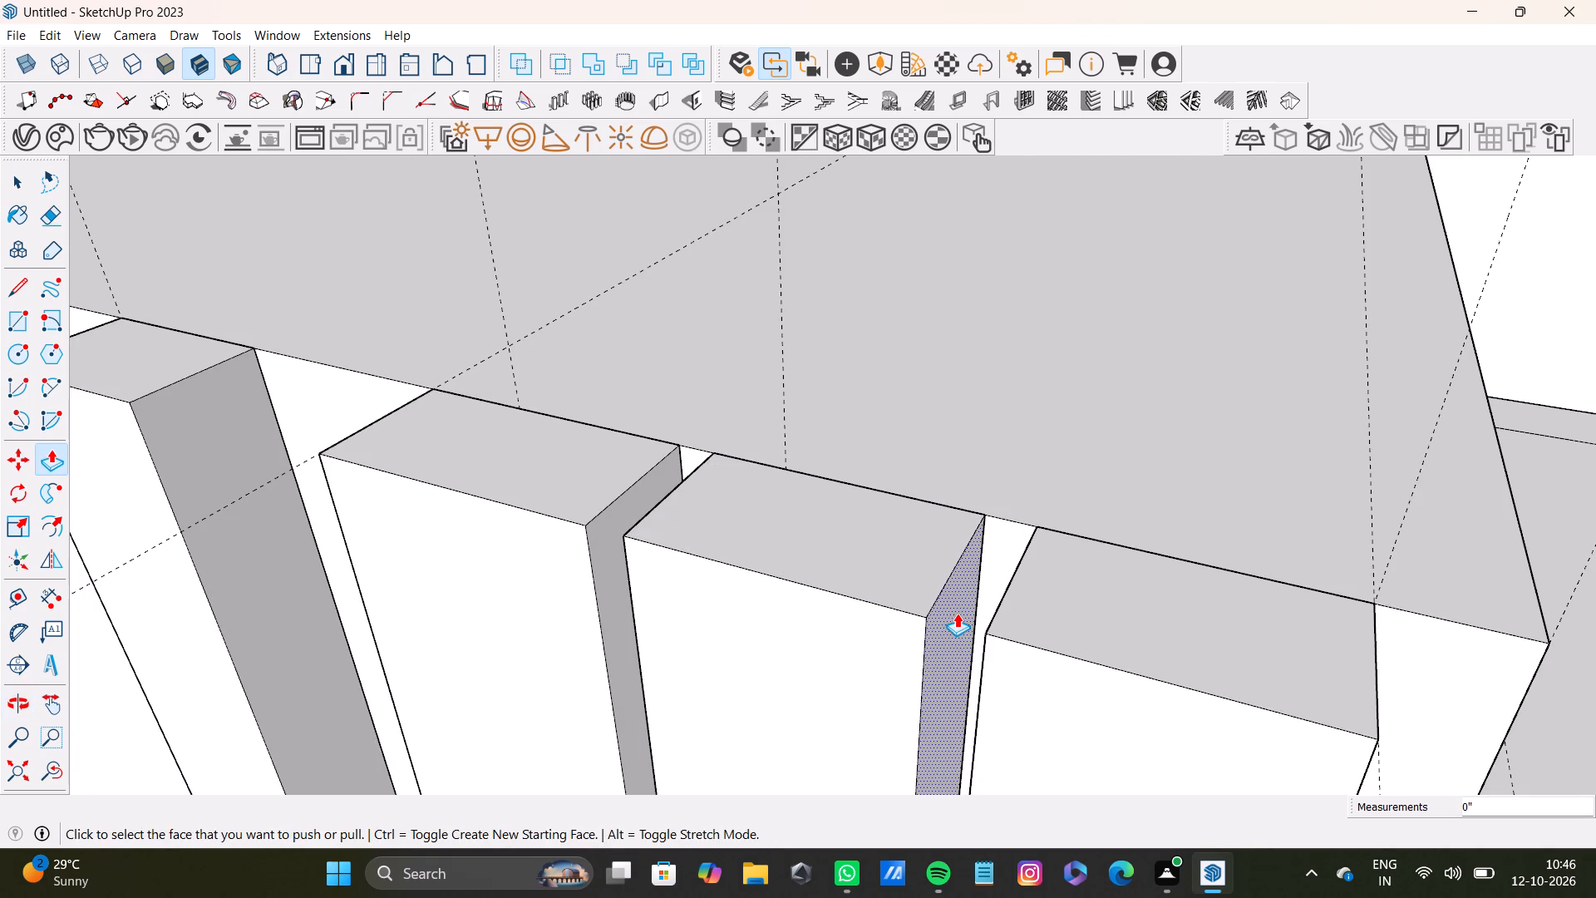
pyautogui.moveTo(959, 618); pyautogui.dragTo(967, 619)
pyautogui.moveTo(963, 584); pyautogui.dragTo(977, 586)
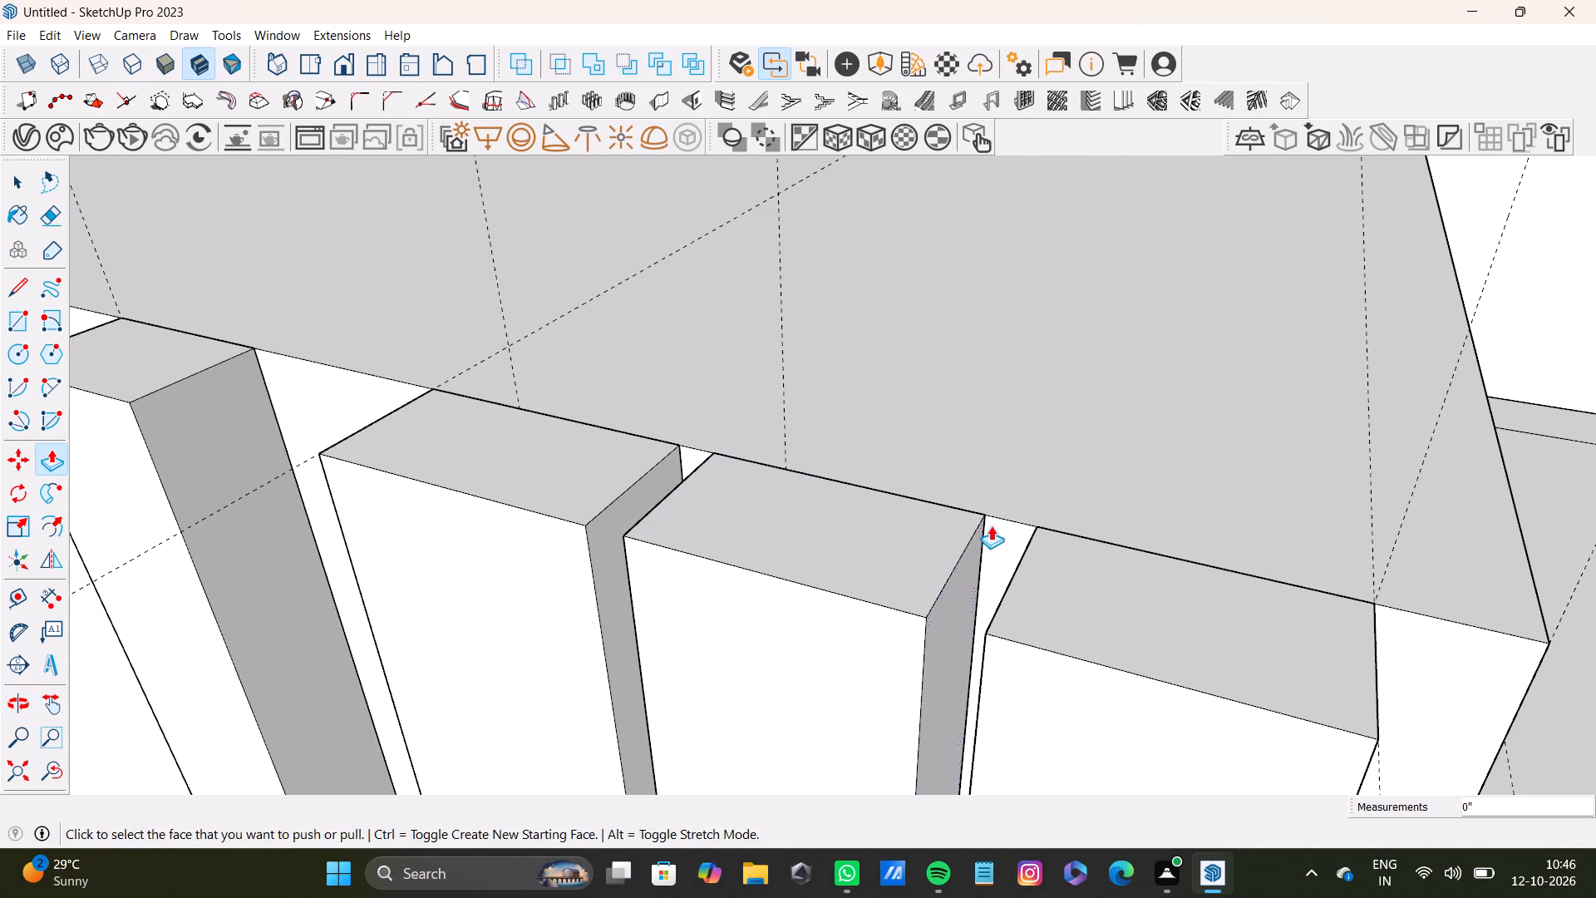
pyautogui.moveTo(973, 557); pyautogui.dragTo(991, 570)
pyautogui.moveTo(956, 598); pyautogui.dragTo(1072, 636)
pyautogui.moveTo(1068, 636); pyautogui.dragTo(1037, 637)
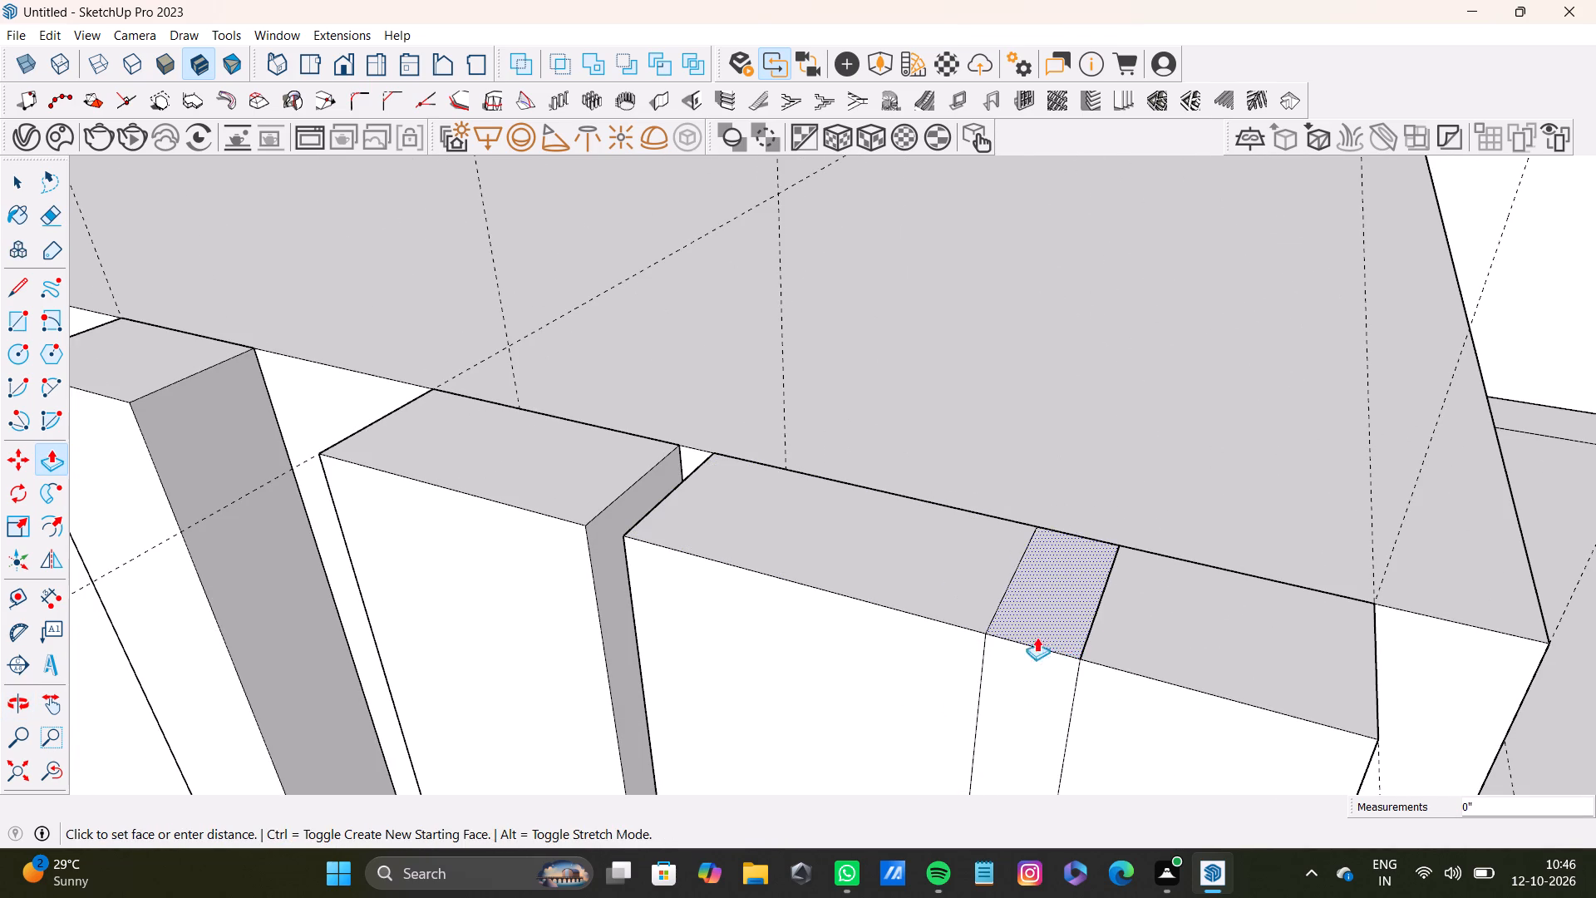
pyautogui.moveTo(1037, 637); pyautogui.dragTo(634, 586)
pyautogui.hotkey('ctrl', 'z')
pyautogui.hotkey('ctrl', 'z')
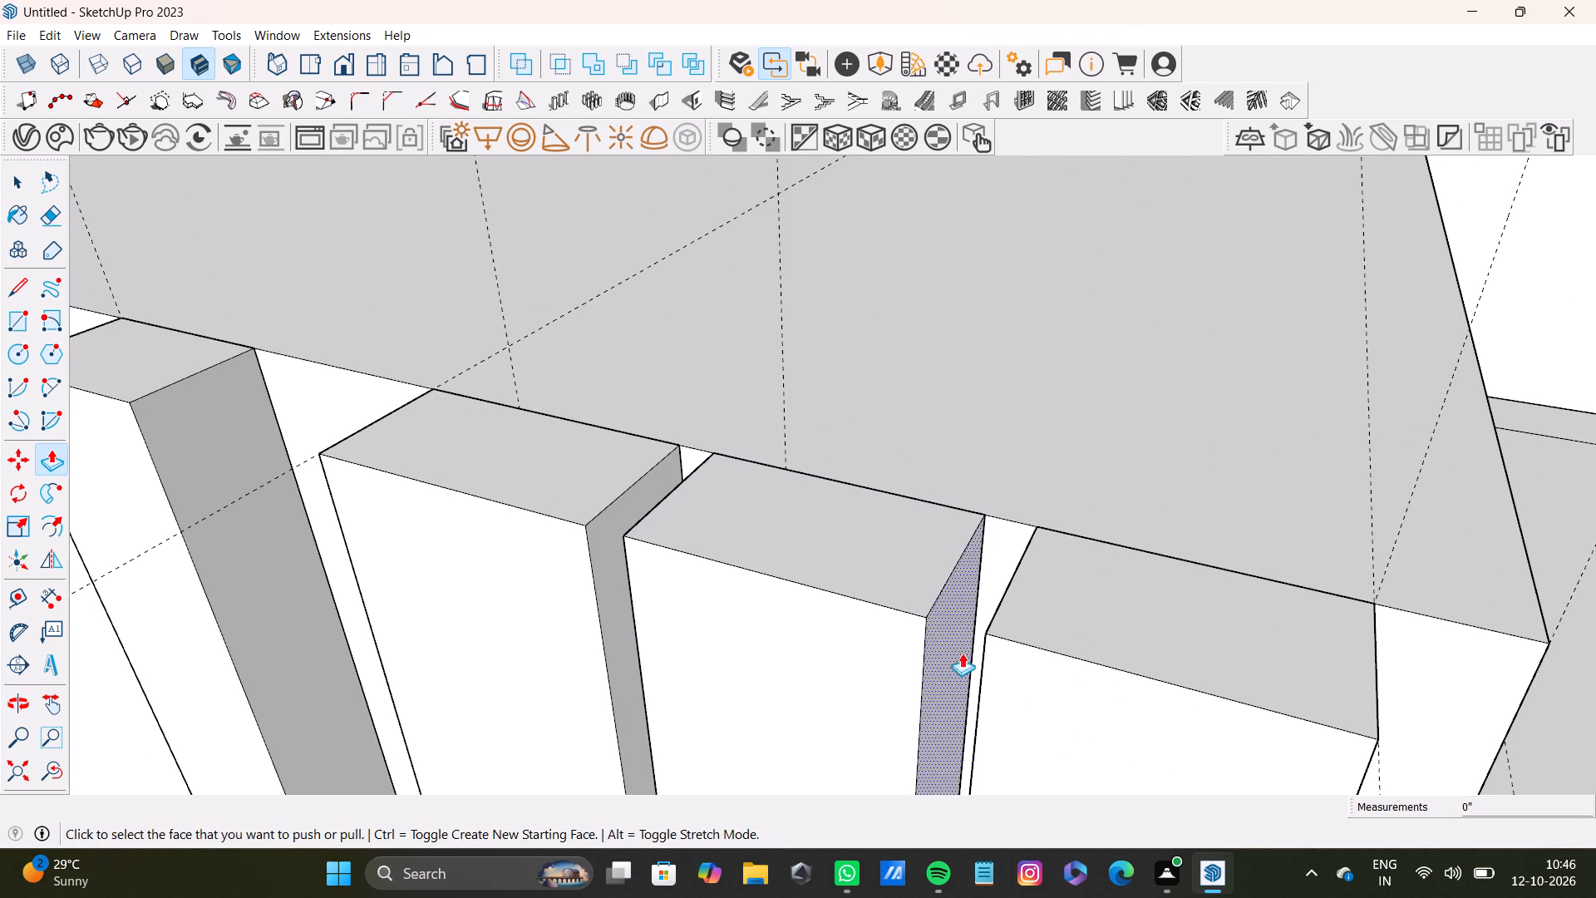
# Pull the right side face of the second strip from the box corner outward about 1/16".
pyautogui.moveTo(939, 655); pyautogui.dragTo(966, 665)
# Push the left side face of the second strip from the box corner inward about 1/16".
pyautogui.scroll(-5, 960, 653)
pyautogui.moveTo(939, 676); pyautogui.dragTo(1003, 486, button='middle')
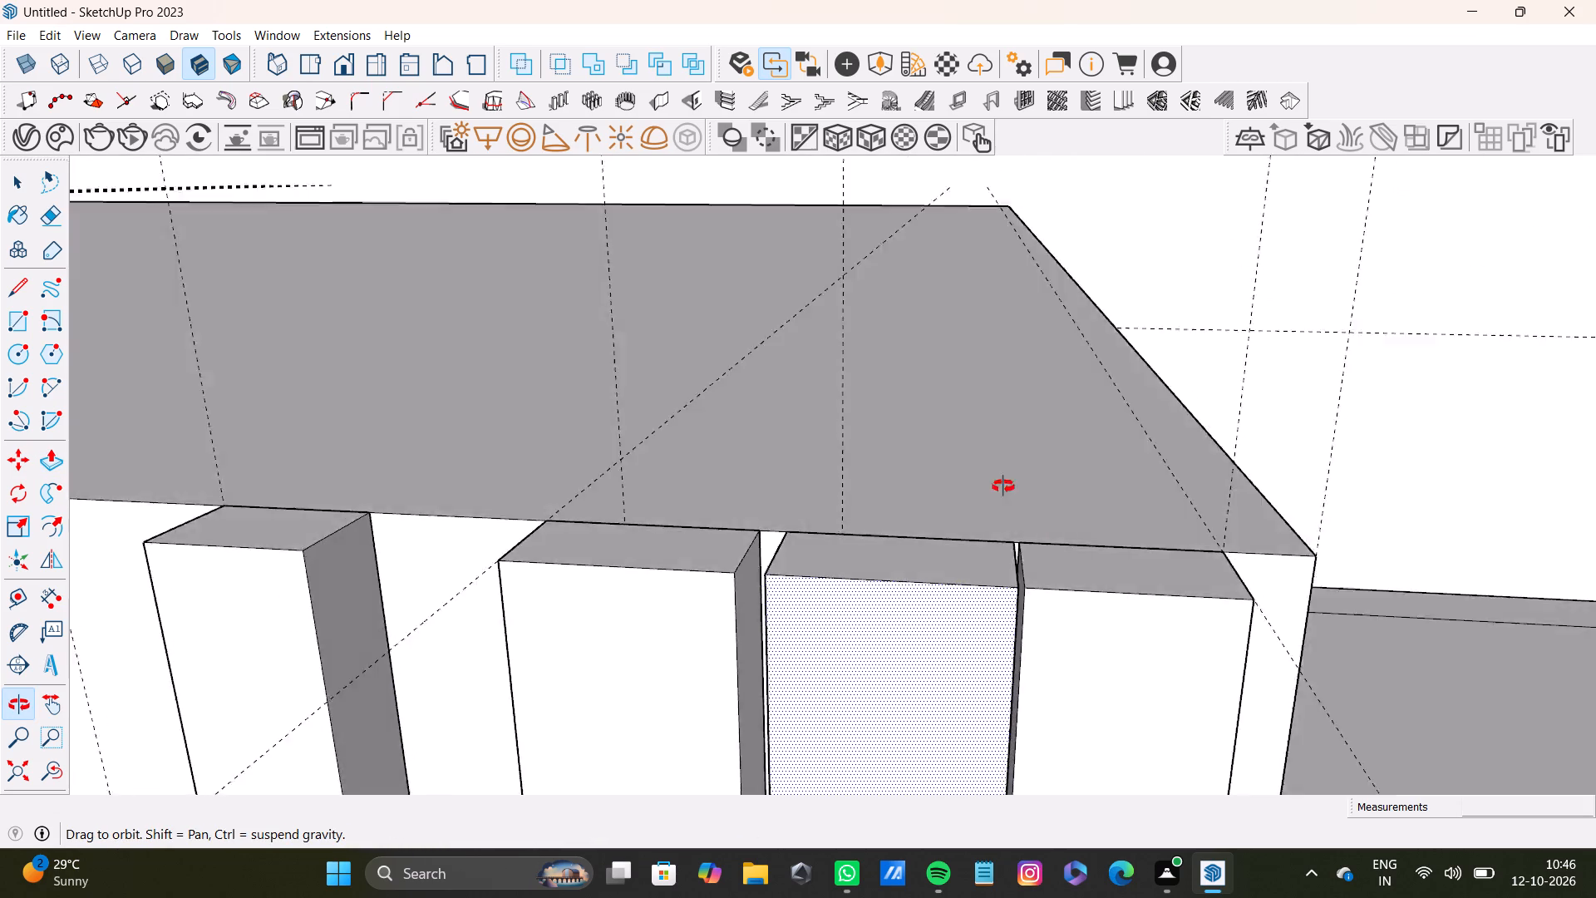
pyautogui.moveTo(1003, 486); pyautogui.dragTo(970, 714, button='middle')
pyautogui.scroll(6, 918, 685)
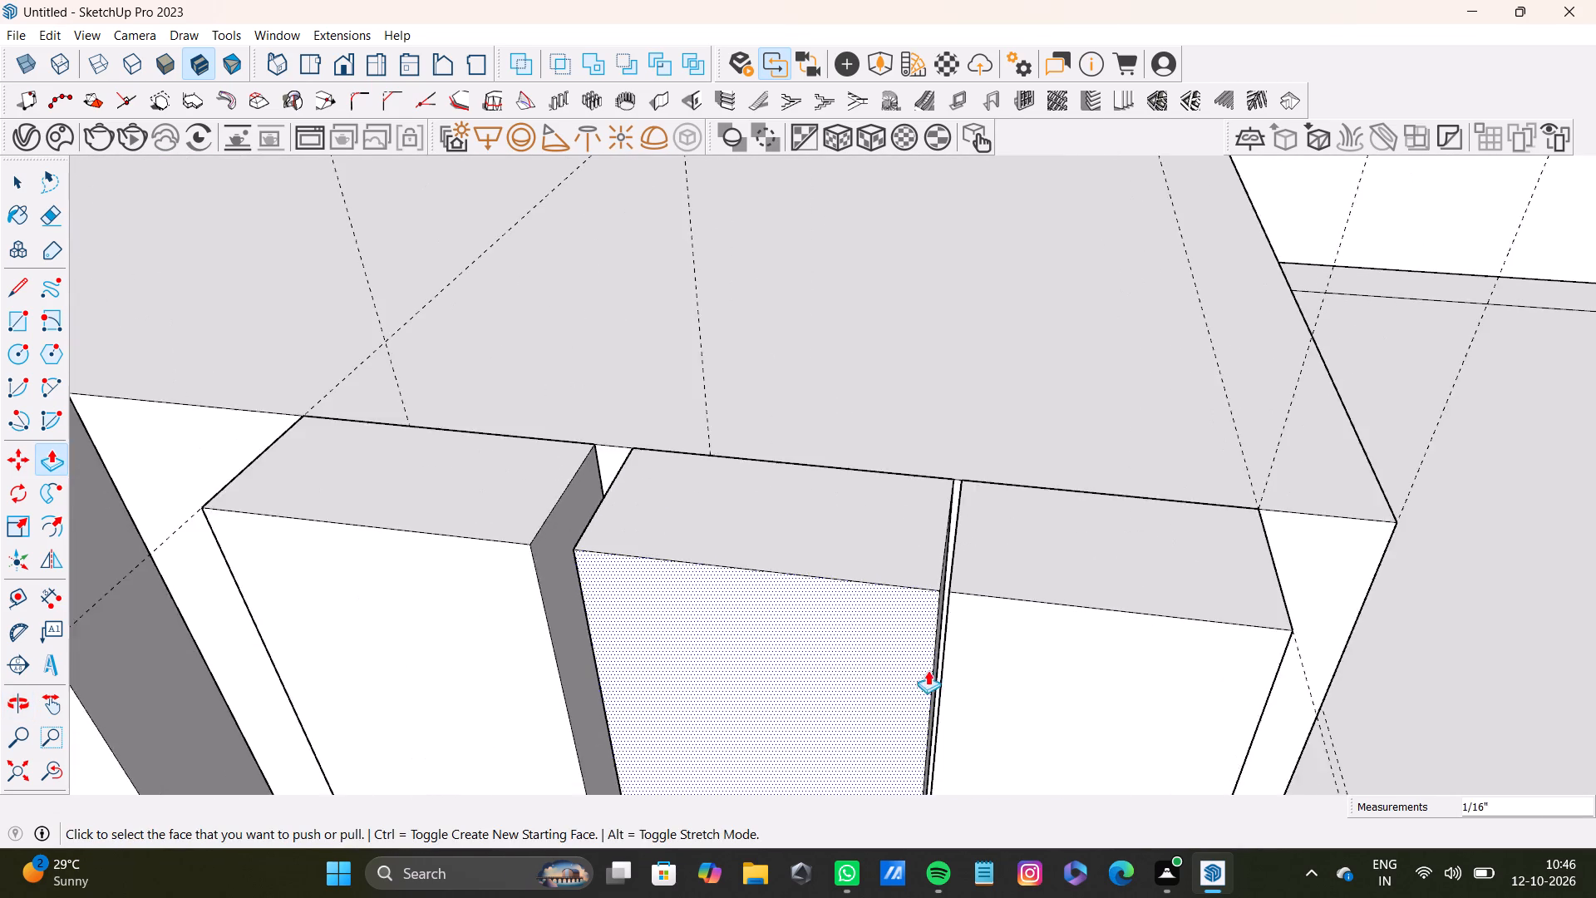
pyautogui.scroll(6, 928, 670)
pyautogui.moveTo(963, 652); pyautogui.dragTo(921, 655, button='middle')
pyautogui.scroll(-15, 881, 590)
pyautogui.moveTo(767, 585); pyautogui.dragTo(899, 771, button='middle')
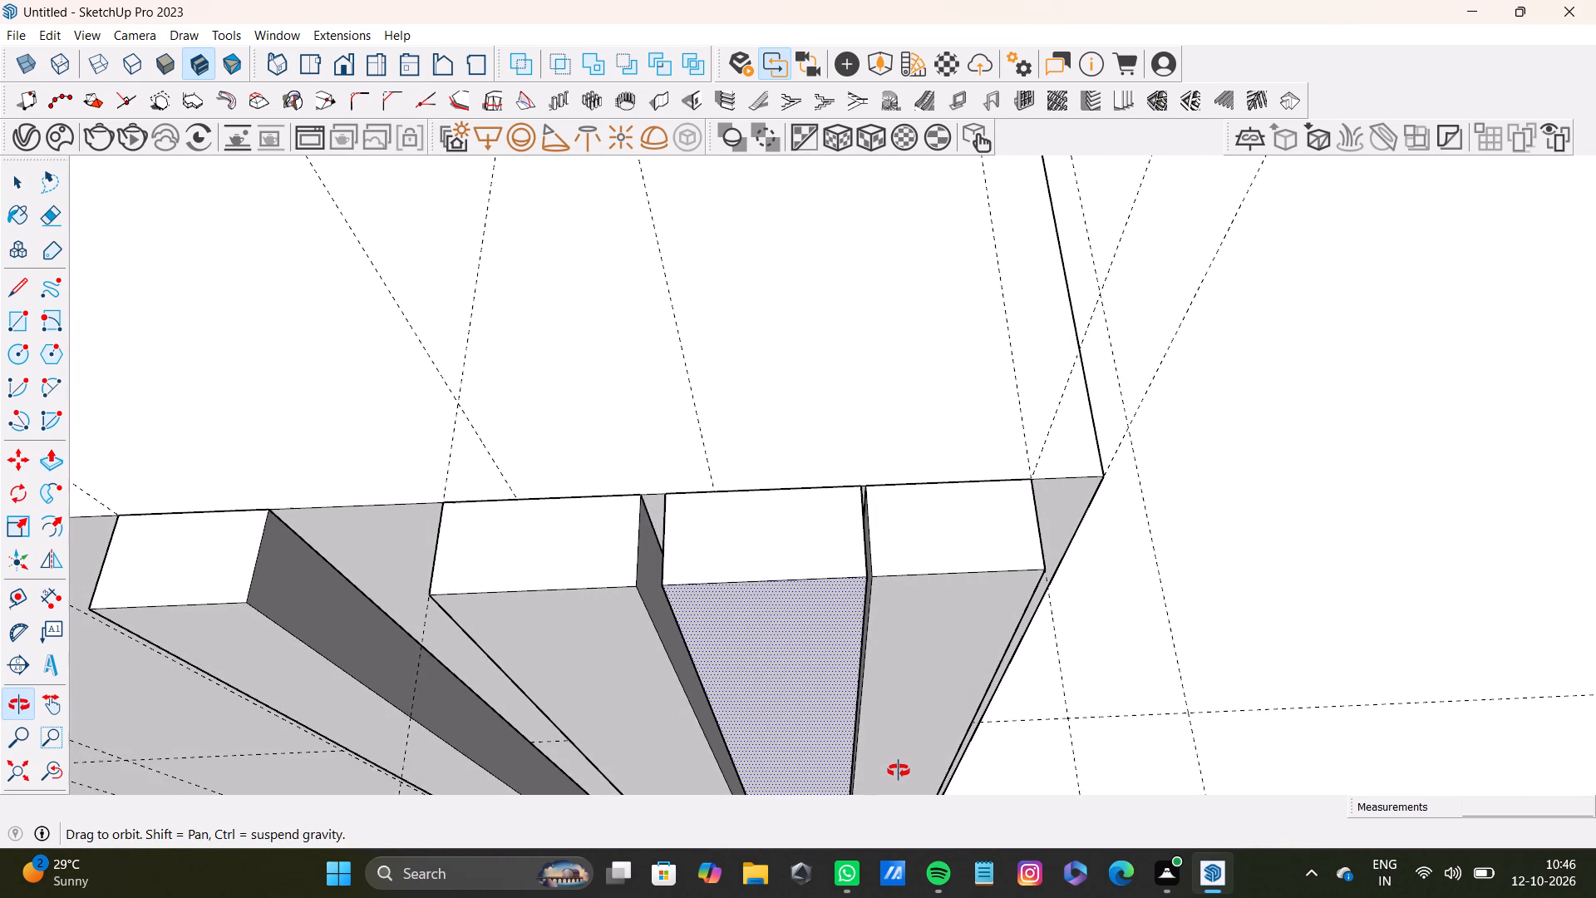
pyautogui.moveTo(899, 771); pyautogui.dragTo(1088, 678, button='middle')
pyautogui.scroll(4, 666, 594)
pyautogui.moveTo(749, 640); pyautogui.dragTo(776, 613)
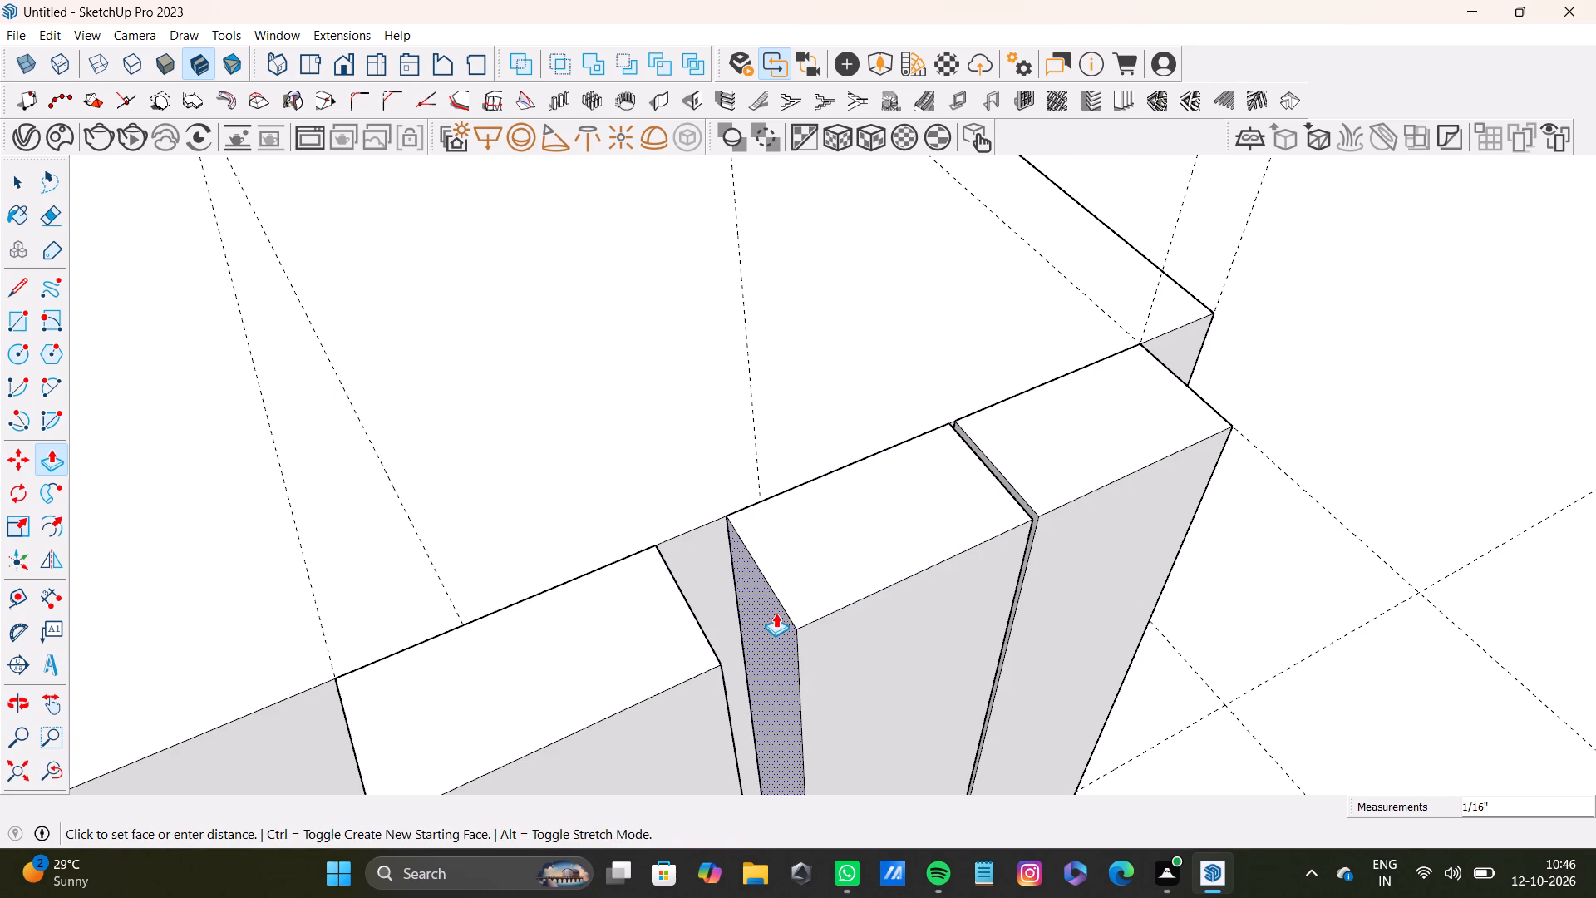
pyautogui.moveTo(776, 613); pyautogui.dragTo(781, 609)
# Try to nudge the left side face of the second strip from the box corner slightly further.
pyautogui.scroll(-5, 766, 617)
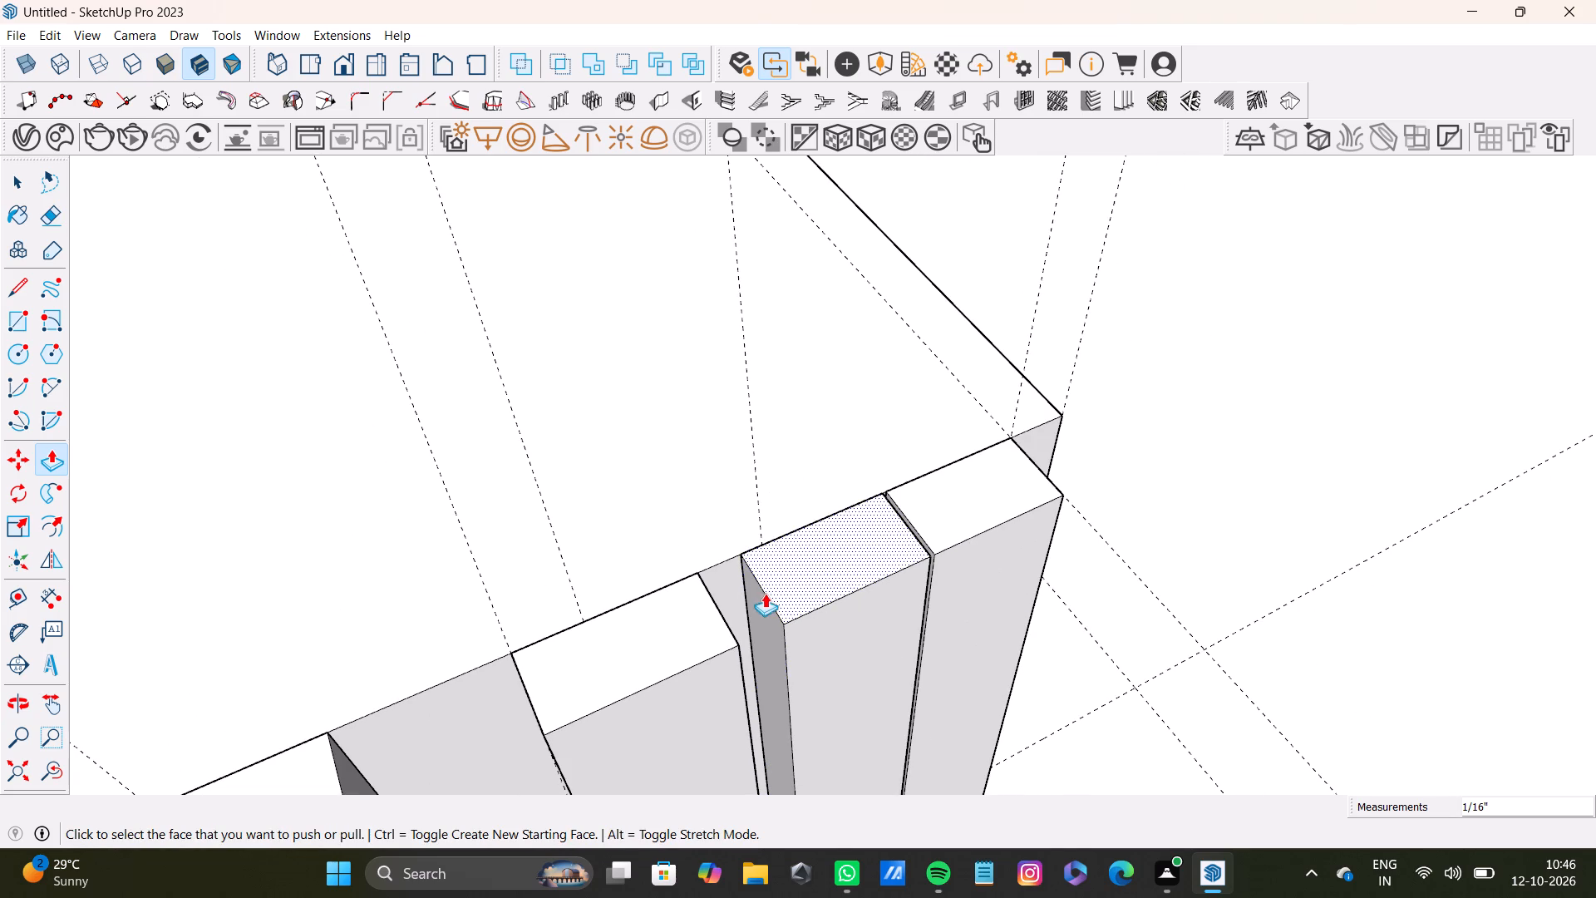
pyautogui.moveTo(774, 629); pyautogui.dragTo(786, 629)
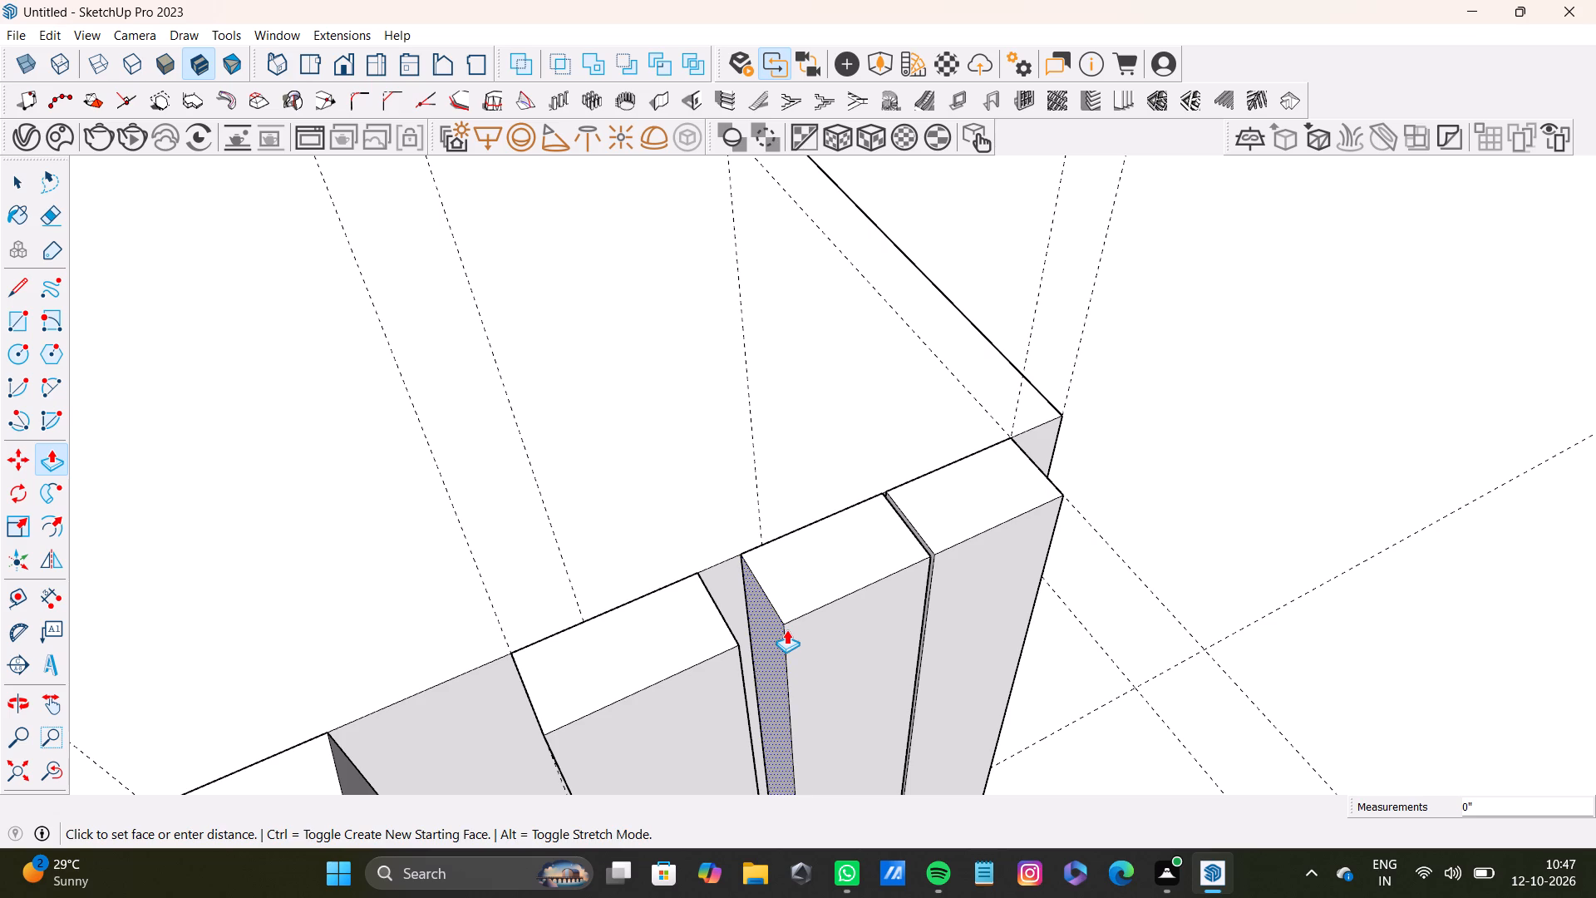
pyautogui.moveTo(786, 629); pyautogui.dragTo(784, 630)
# Pull the right side face of the third strip from the box corner outward about 1/16".
pyautogui.scroll(-4, 781, 644)
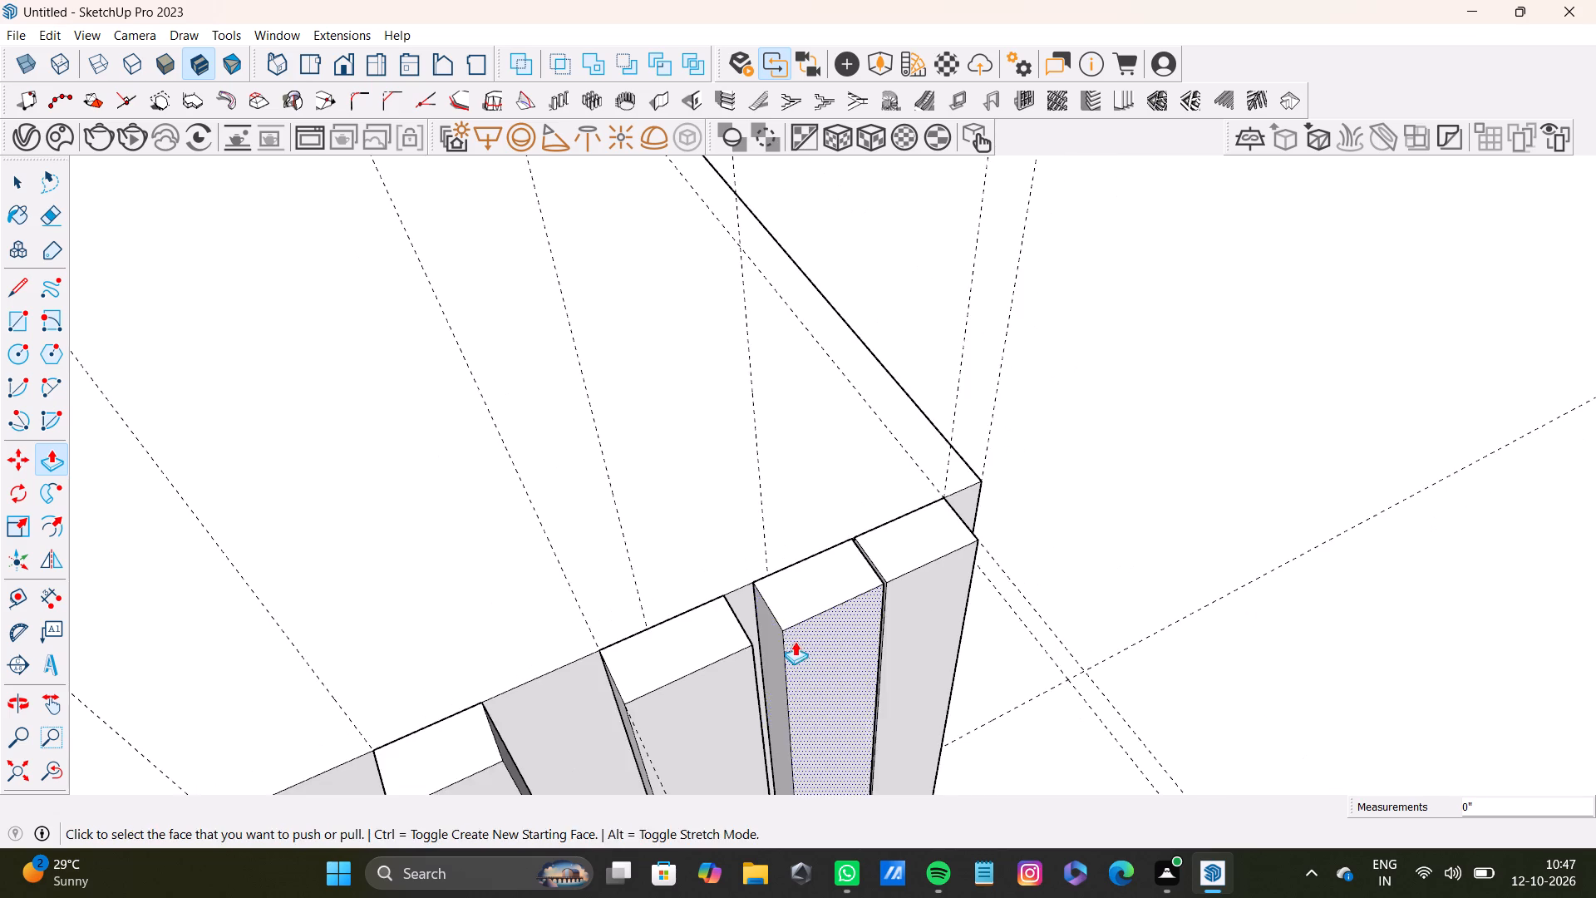
pyautogui.moveTo(795, 641); pyautogui.dragTo(465, 673, button='middle')
pyautogui.scroll(6, 630, 575)
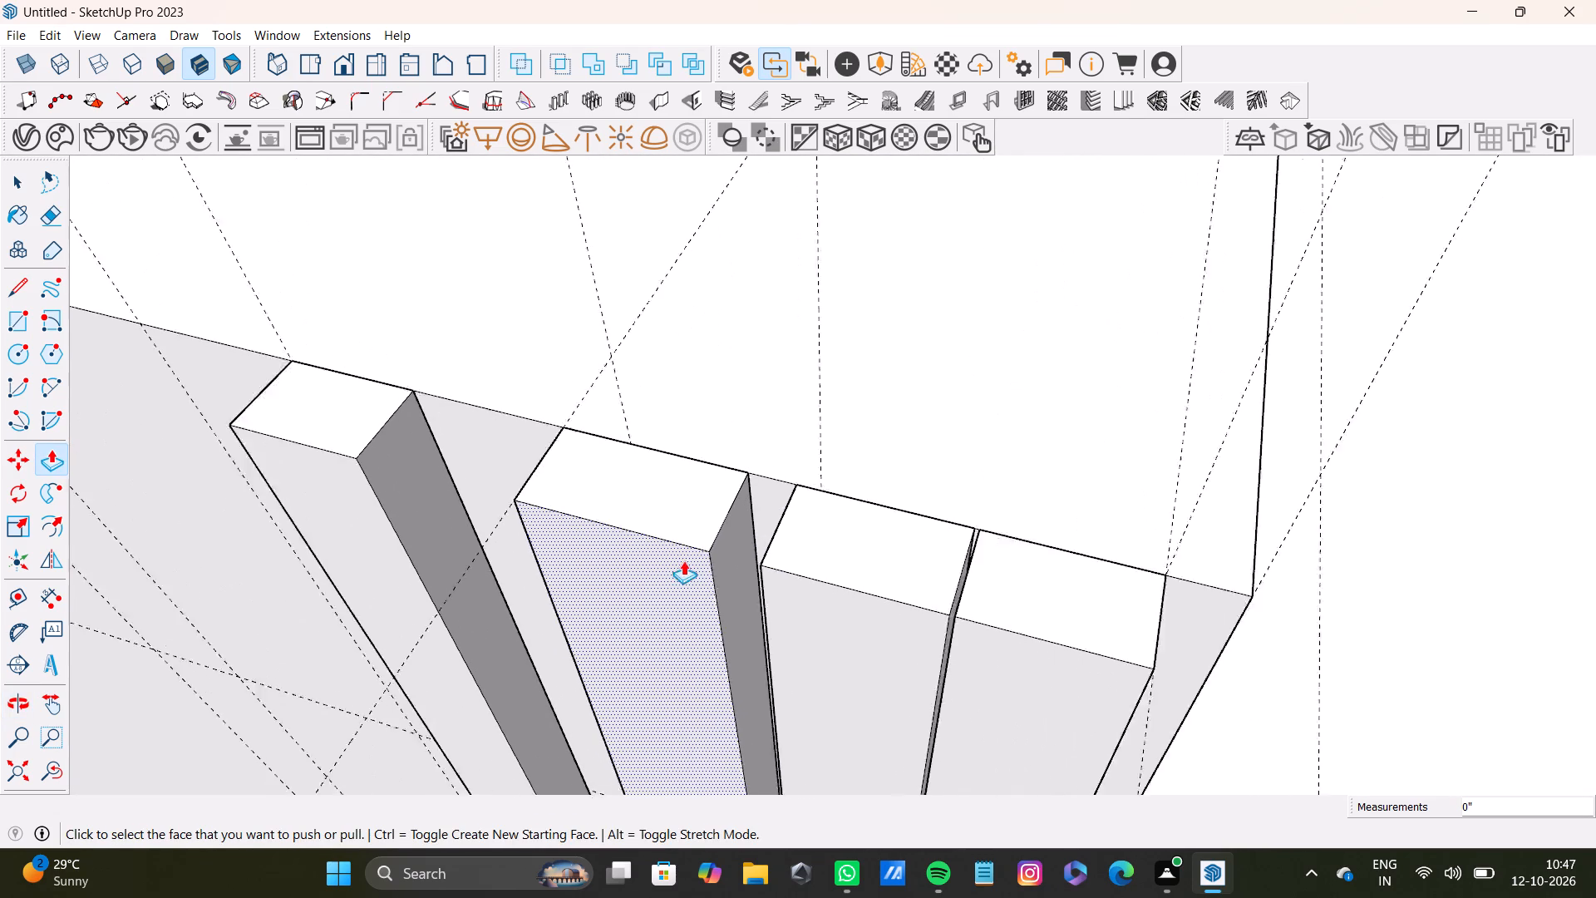
pyautogui.moveTo(735, 543); pyautogui.dragTo(770, 481)
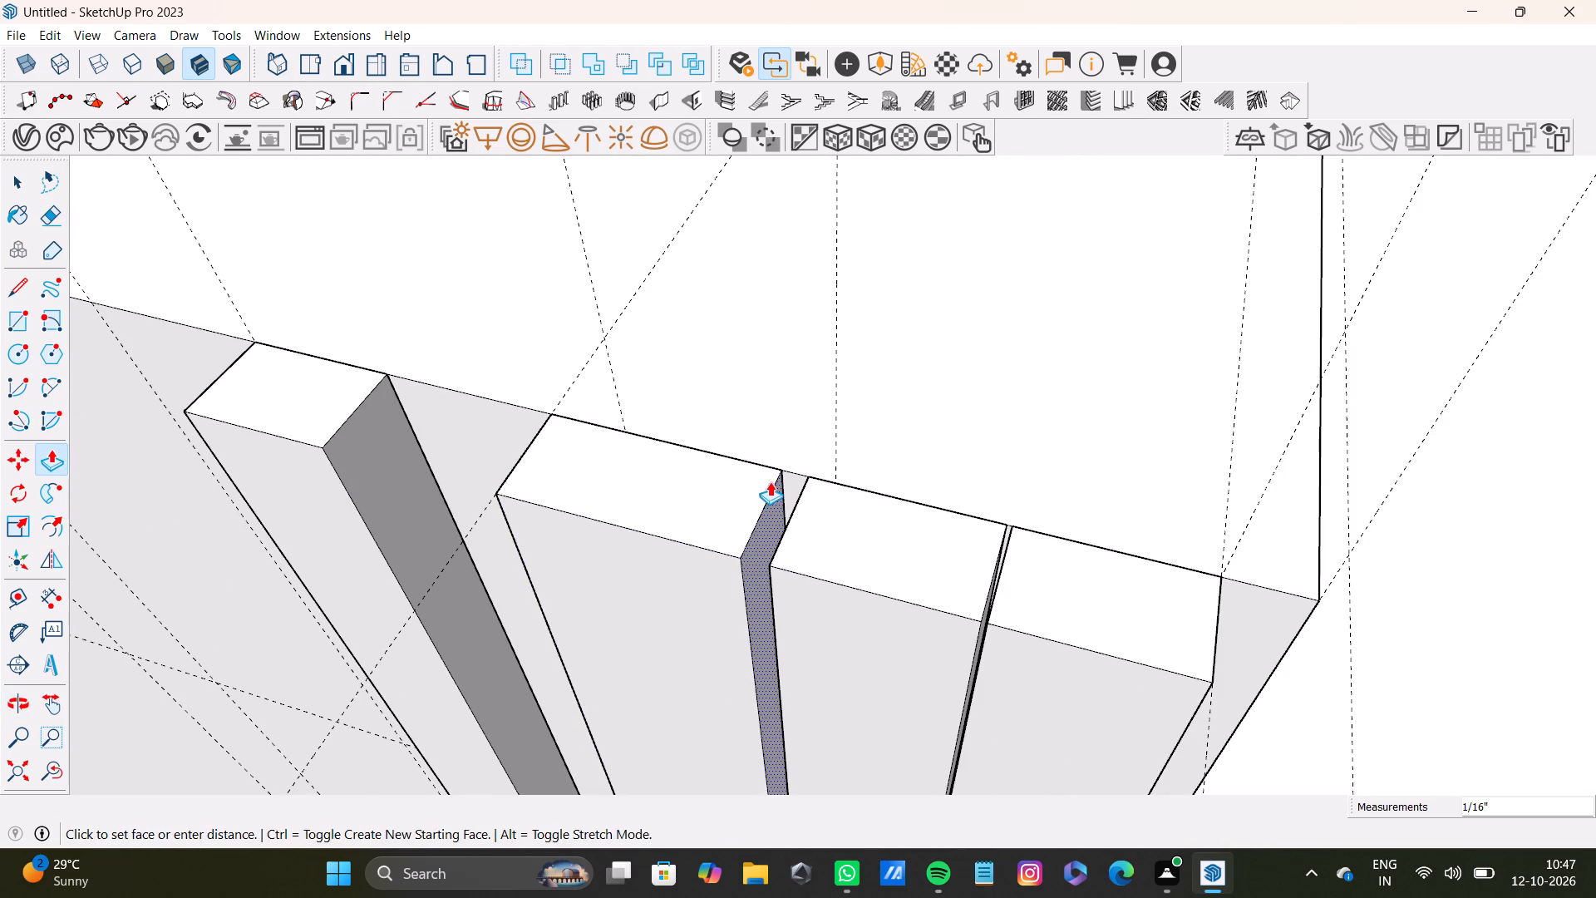
pyautogui.moveTo(770, 481); pyautogui.dragTo(788, 480)
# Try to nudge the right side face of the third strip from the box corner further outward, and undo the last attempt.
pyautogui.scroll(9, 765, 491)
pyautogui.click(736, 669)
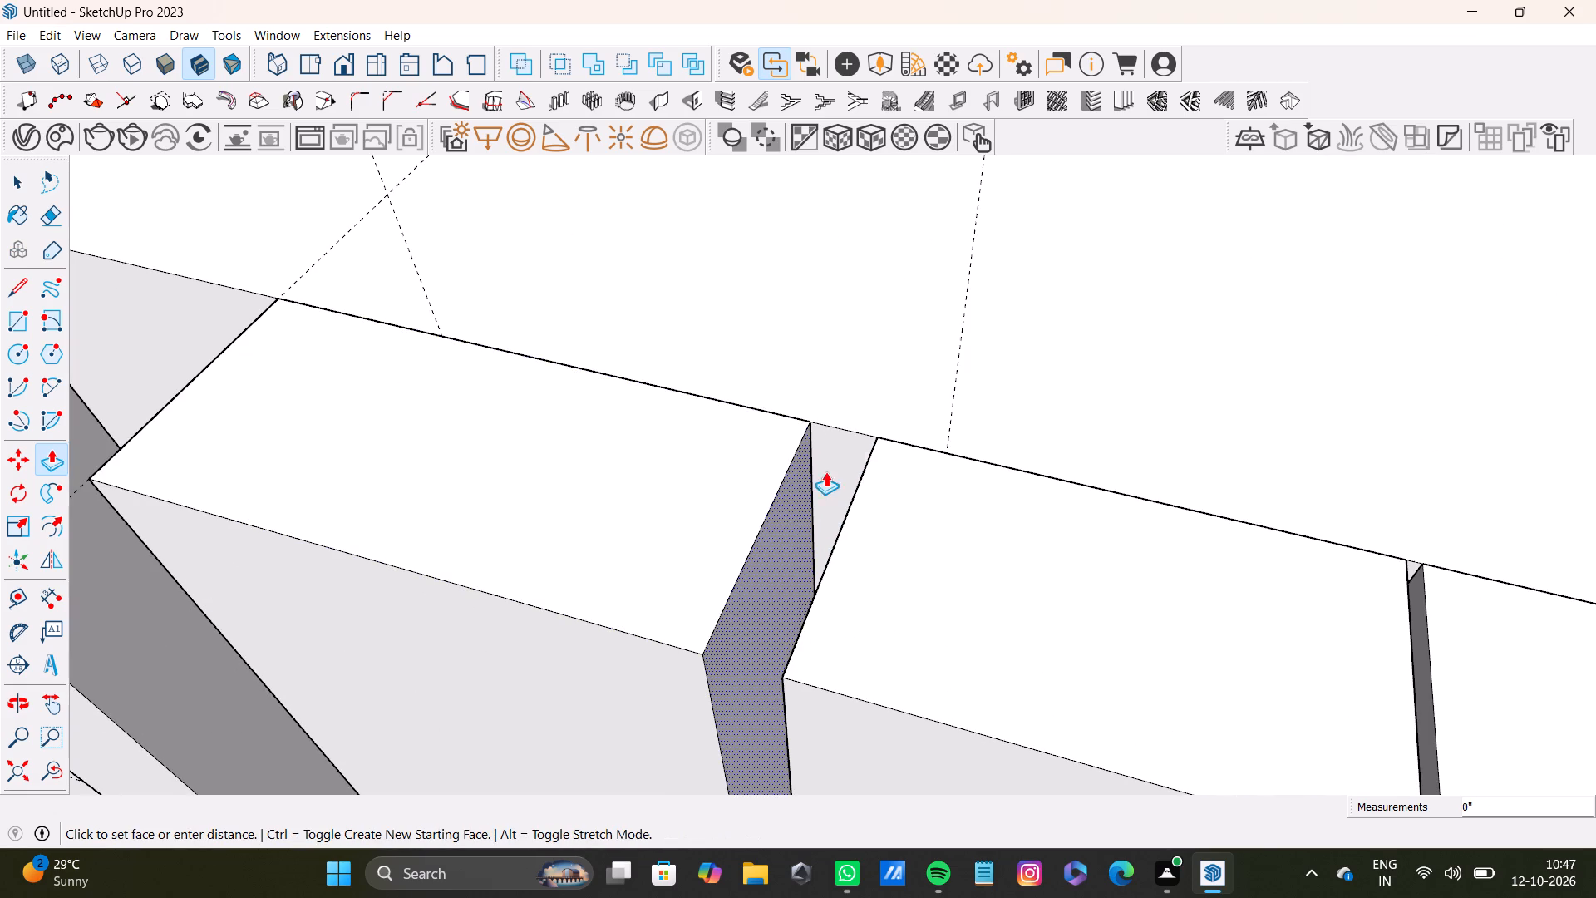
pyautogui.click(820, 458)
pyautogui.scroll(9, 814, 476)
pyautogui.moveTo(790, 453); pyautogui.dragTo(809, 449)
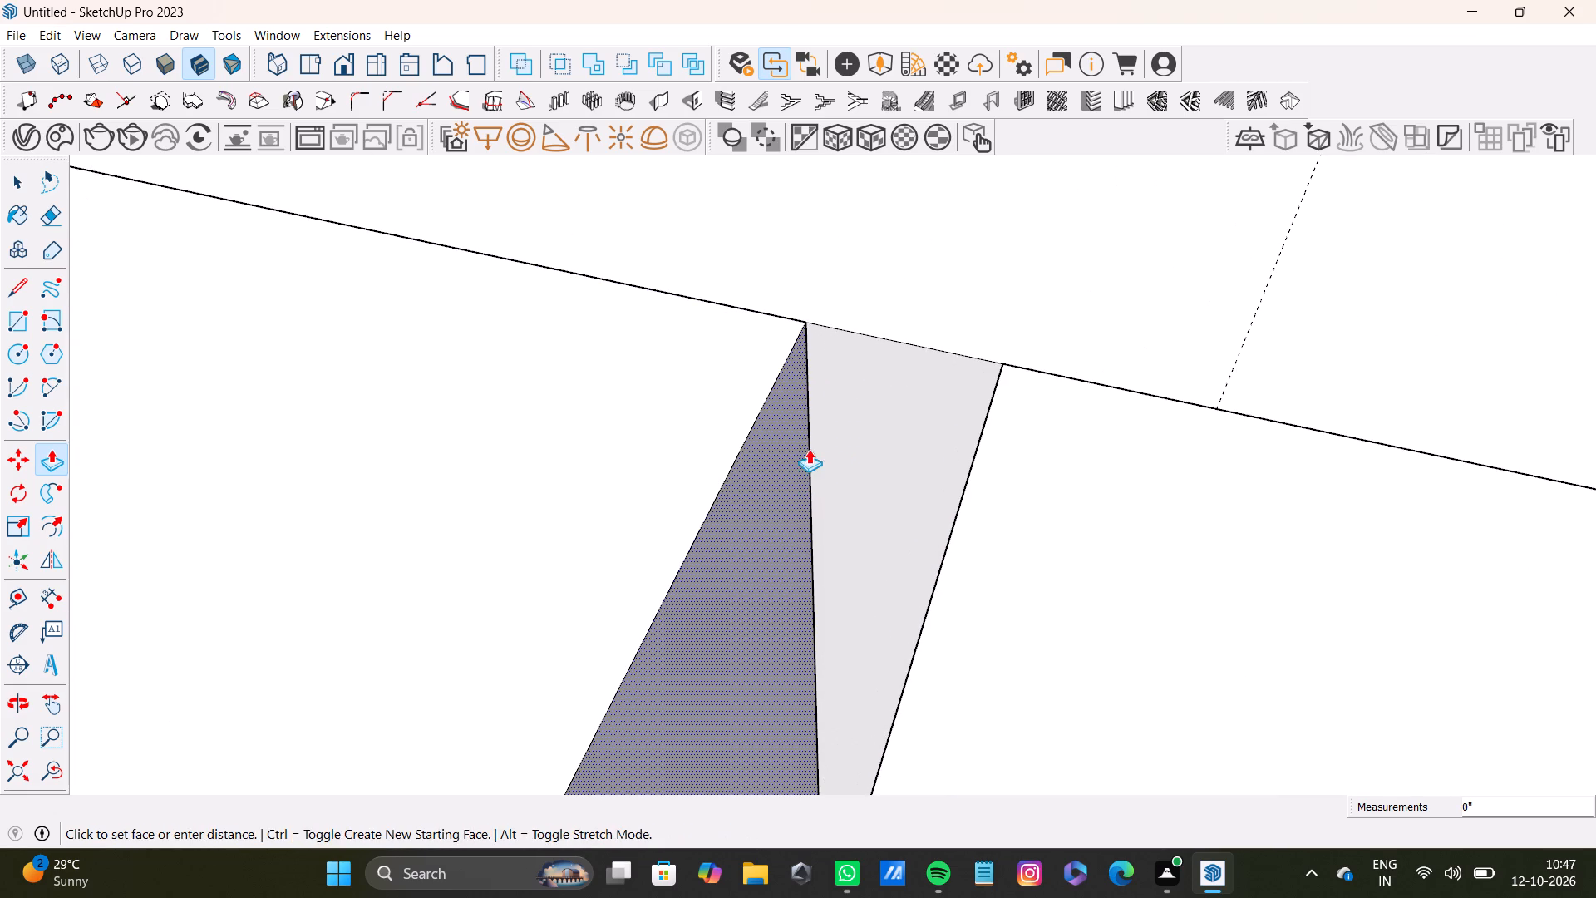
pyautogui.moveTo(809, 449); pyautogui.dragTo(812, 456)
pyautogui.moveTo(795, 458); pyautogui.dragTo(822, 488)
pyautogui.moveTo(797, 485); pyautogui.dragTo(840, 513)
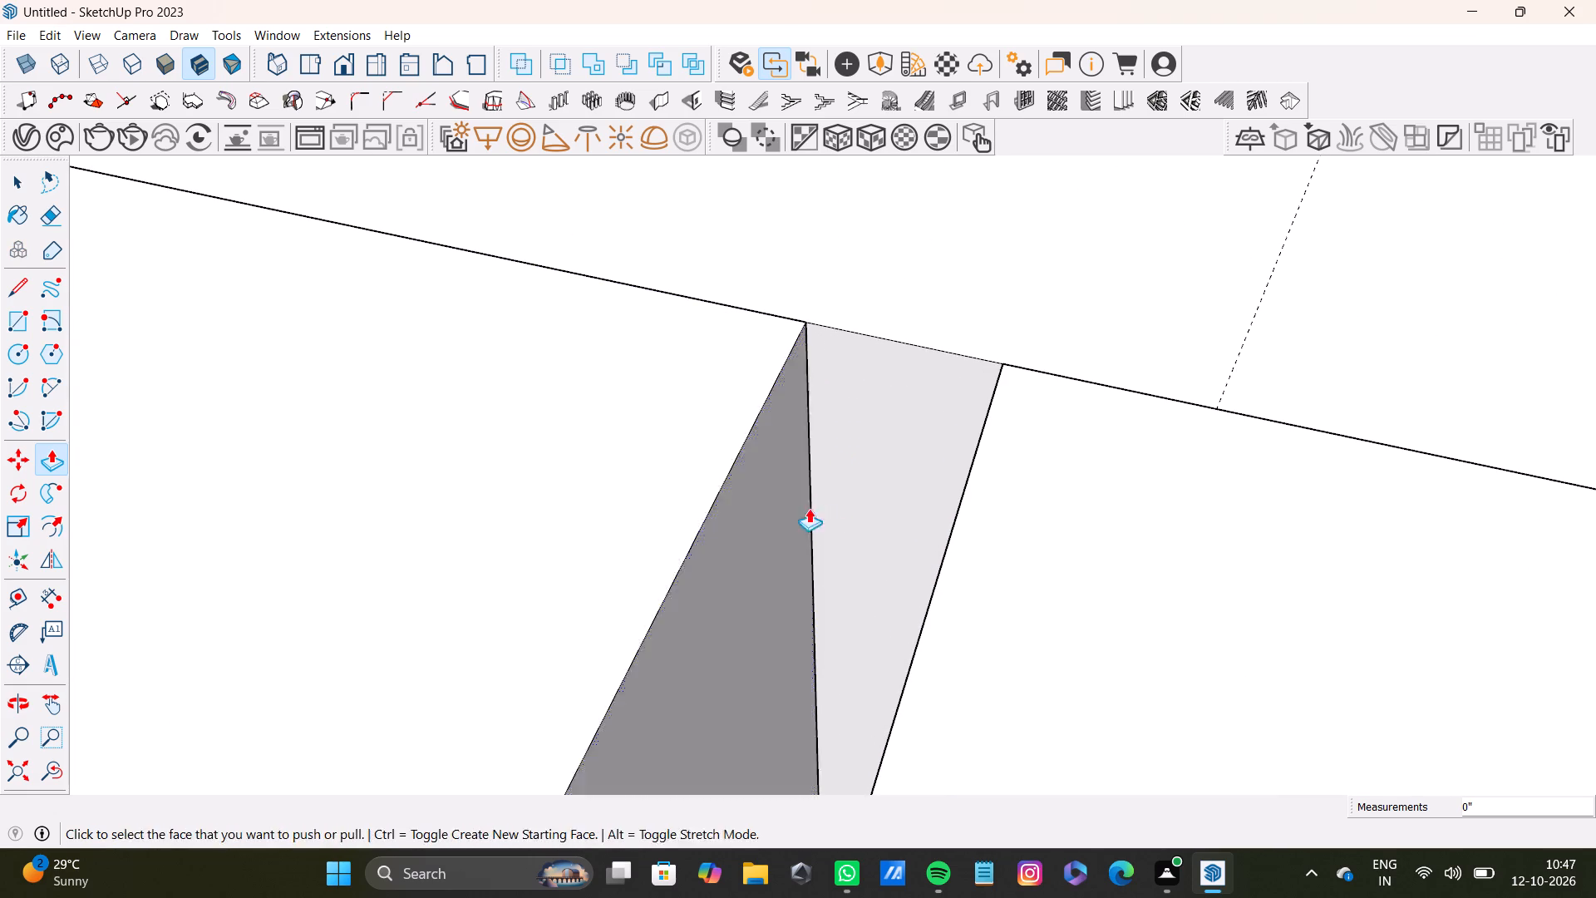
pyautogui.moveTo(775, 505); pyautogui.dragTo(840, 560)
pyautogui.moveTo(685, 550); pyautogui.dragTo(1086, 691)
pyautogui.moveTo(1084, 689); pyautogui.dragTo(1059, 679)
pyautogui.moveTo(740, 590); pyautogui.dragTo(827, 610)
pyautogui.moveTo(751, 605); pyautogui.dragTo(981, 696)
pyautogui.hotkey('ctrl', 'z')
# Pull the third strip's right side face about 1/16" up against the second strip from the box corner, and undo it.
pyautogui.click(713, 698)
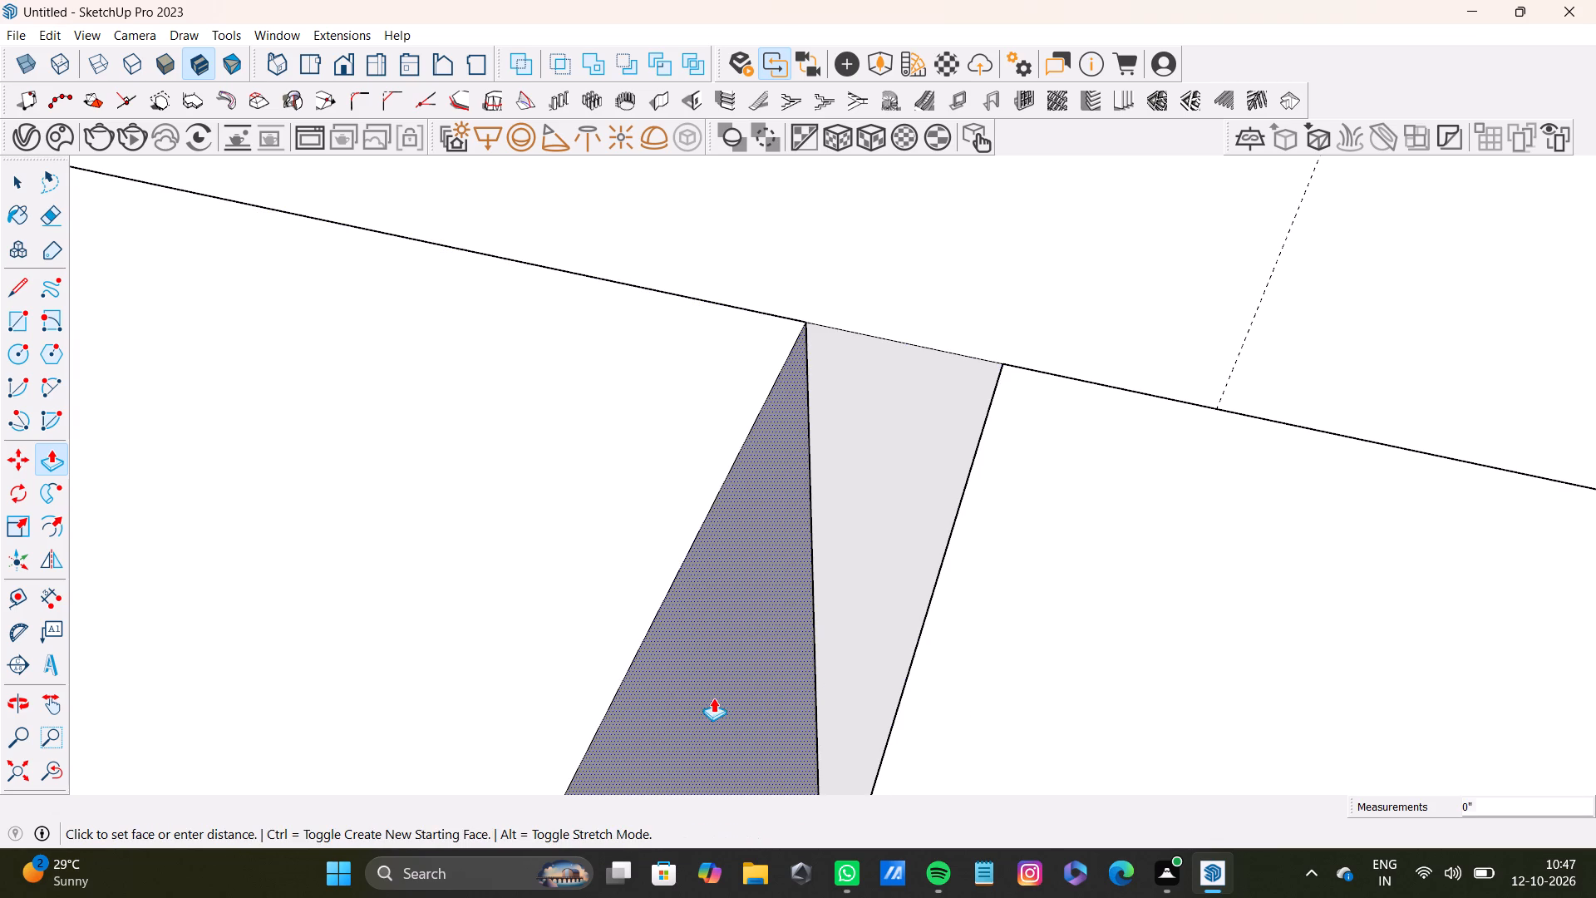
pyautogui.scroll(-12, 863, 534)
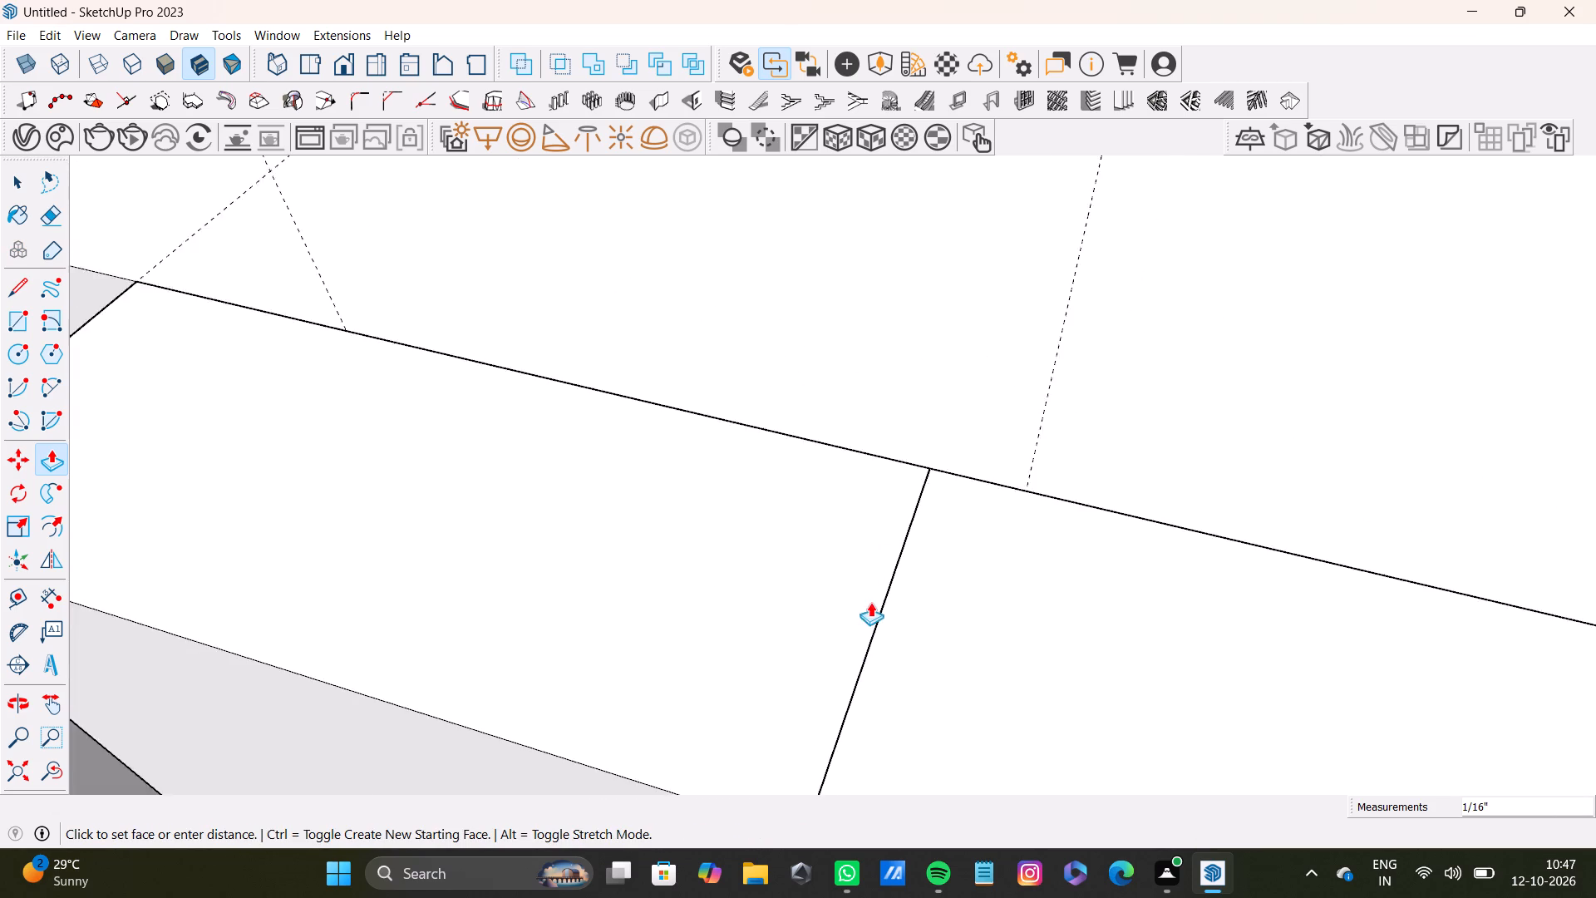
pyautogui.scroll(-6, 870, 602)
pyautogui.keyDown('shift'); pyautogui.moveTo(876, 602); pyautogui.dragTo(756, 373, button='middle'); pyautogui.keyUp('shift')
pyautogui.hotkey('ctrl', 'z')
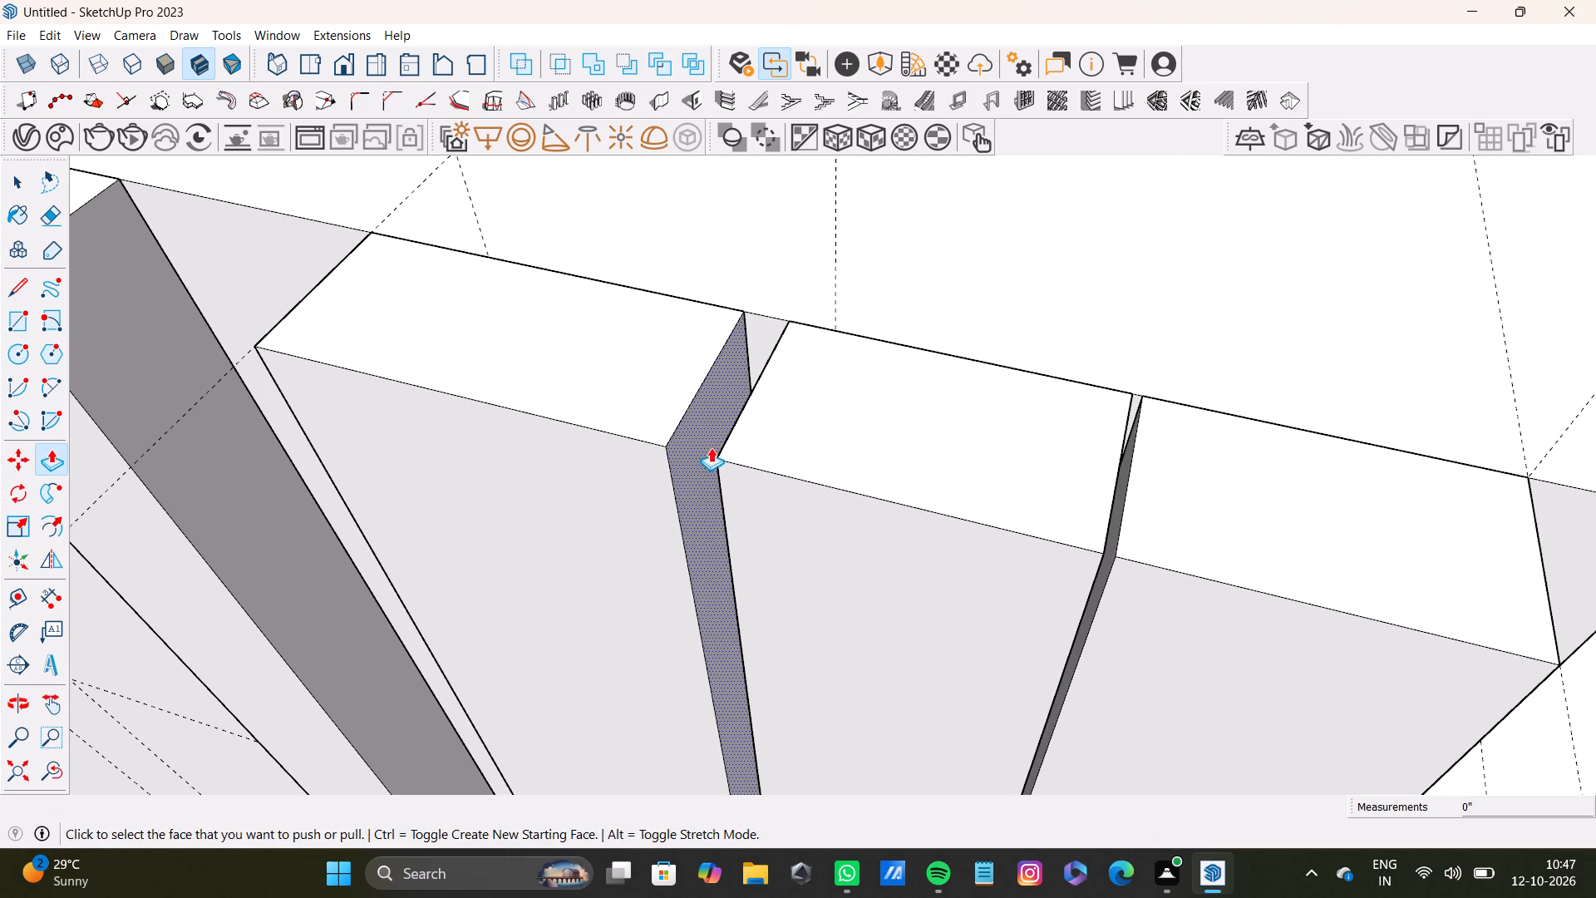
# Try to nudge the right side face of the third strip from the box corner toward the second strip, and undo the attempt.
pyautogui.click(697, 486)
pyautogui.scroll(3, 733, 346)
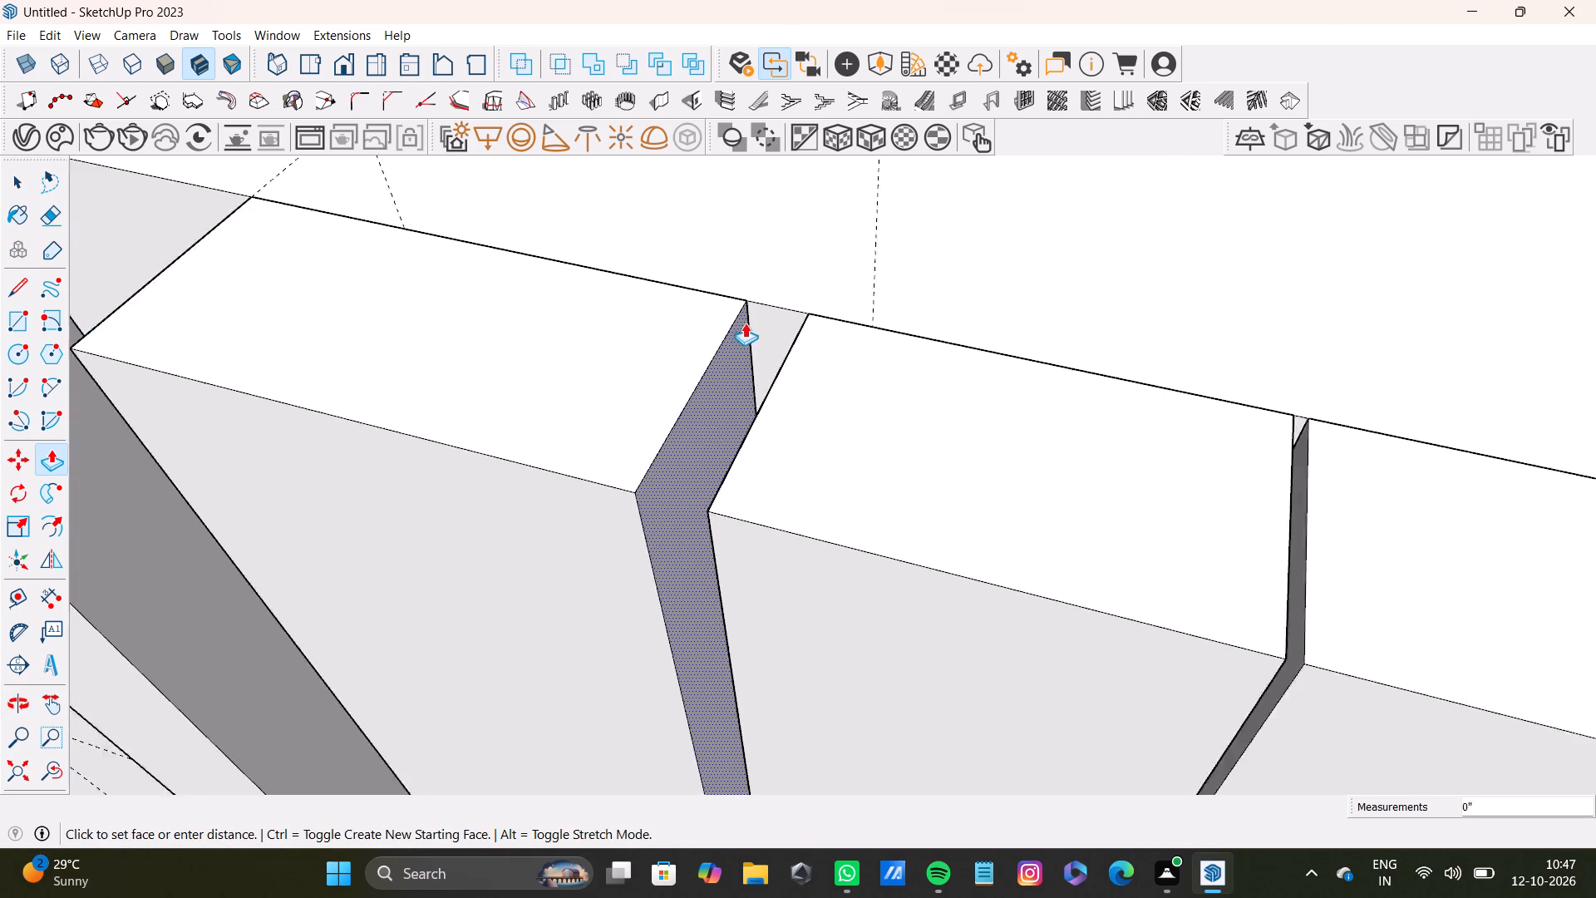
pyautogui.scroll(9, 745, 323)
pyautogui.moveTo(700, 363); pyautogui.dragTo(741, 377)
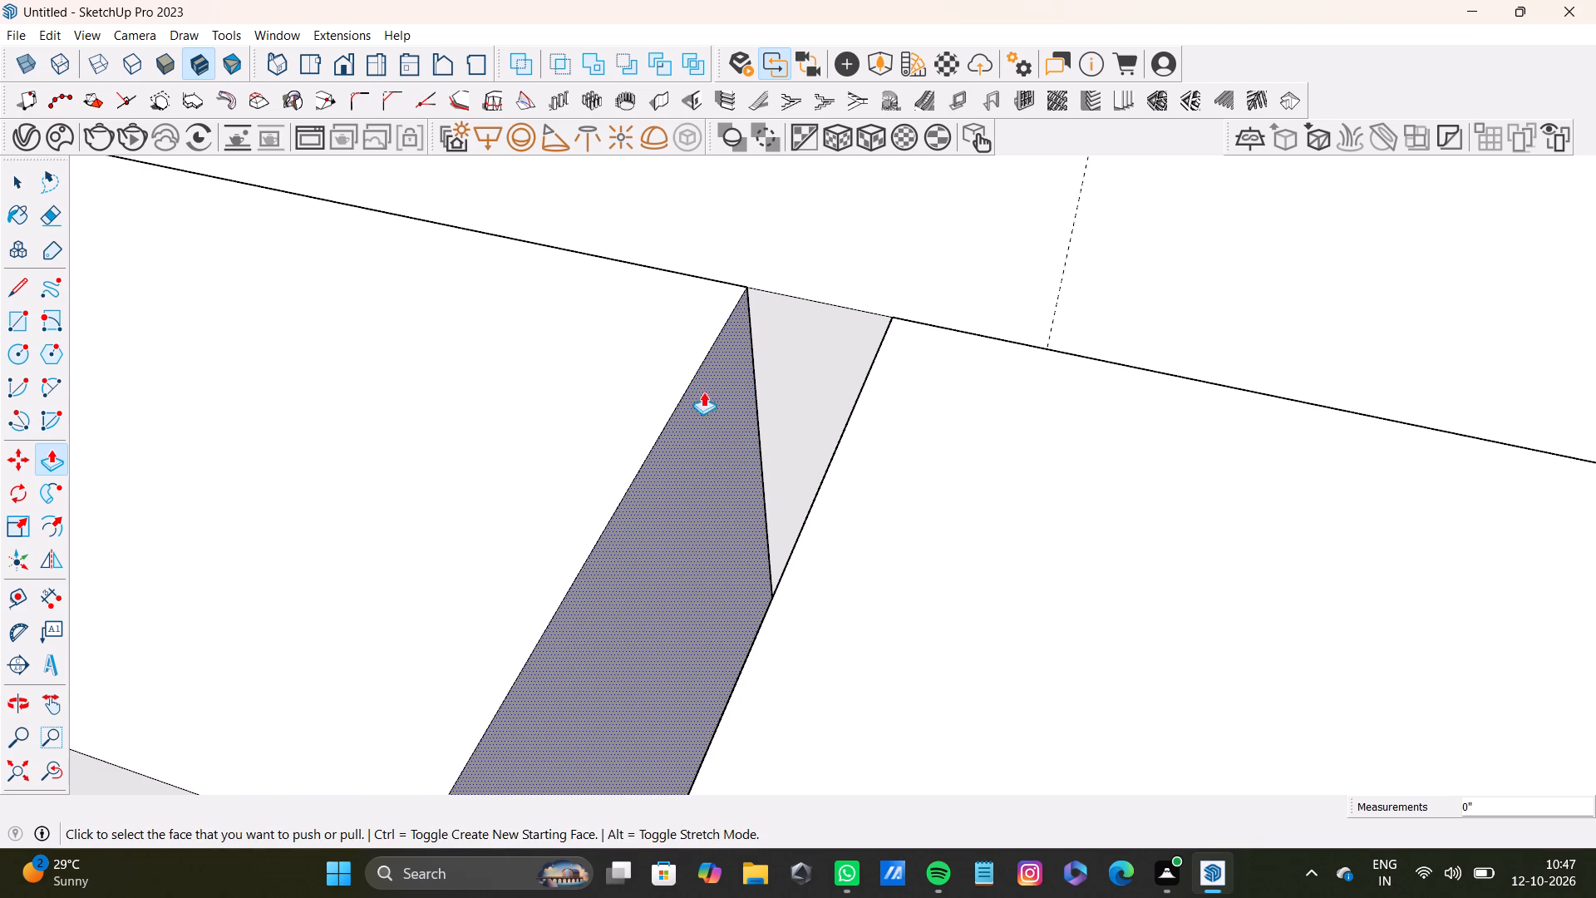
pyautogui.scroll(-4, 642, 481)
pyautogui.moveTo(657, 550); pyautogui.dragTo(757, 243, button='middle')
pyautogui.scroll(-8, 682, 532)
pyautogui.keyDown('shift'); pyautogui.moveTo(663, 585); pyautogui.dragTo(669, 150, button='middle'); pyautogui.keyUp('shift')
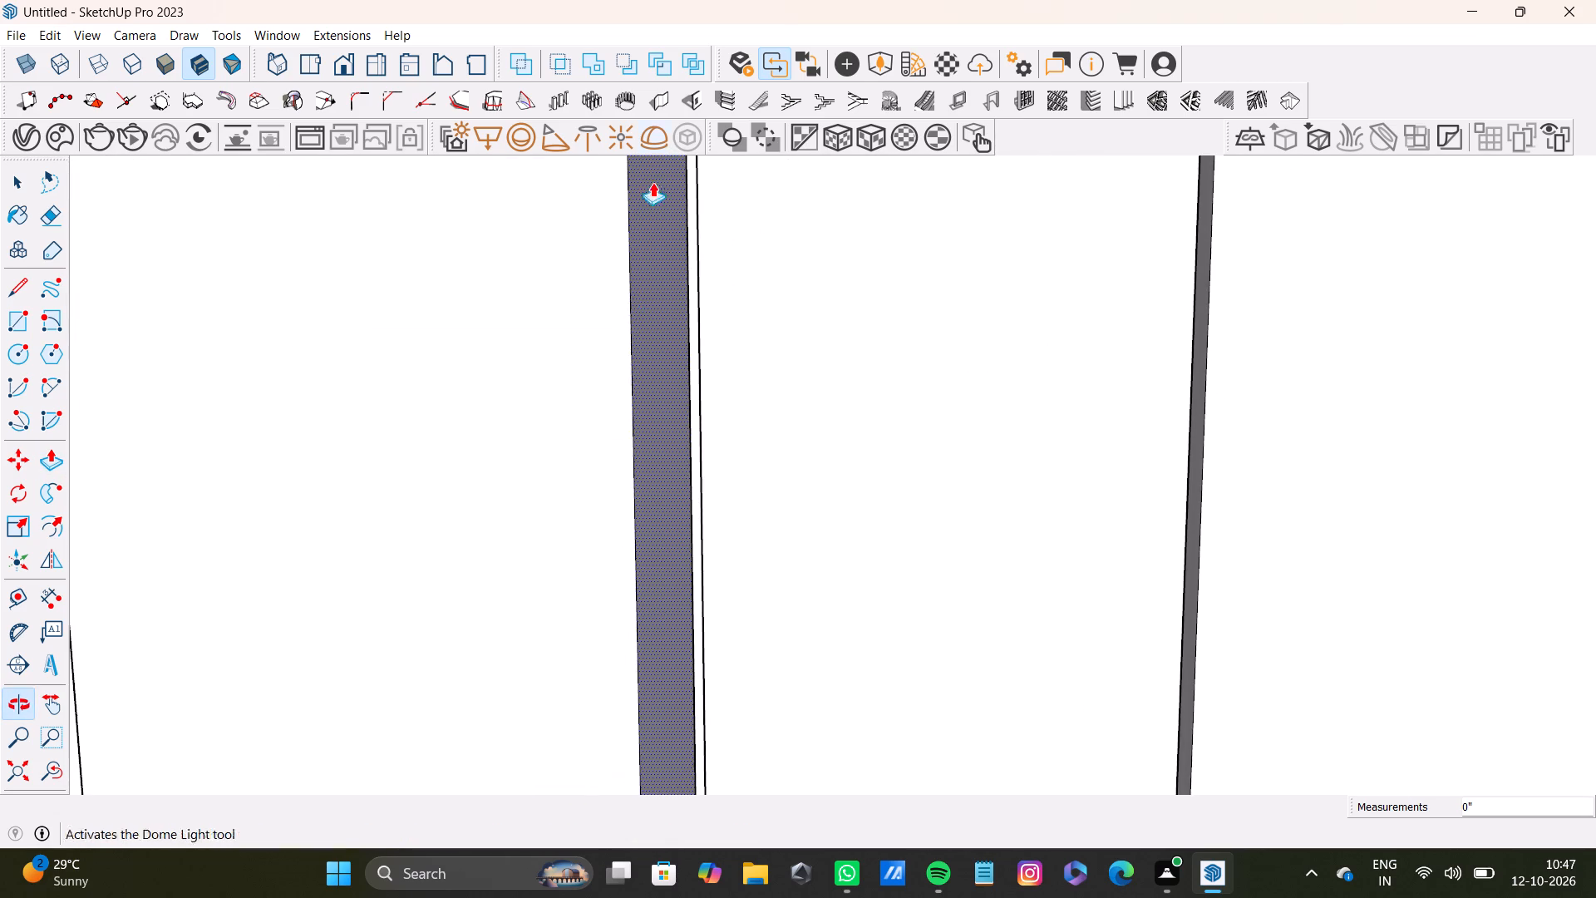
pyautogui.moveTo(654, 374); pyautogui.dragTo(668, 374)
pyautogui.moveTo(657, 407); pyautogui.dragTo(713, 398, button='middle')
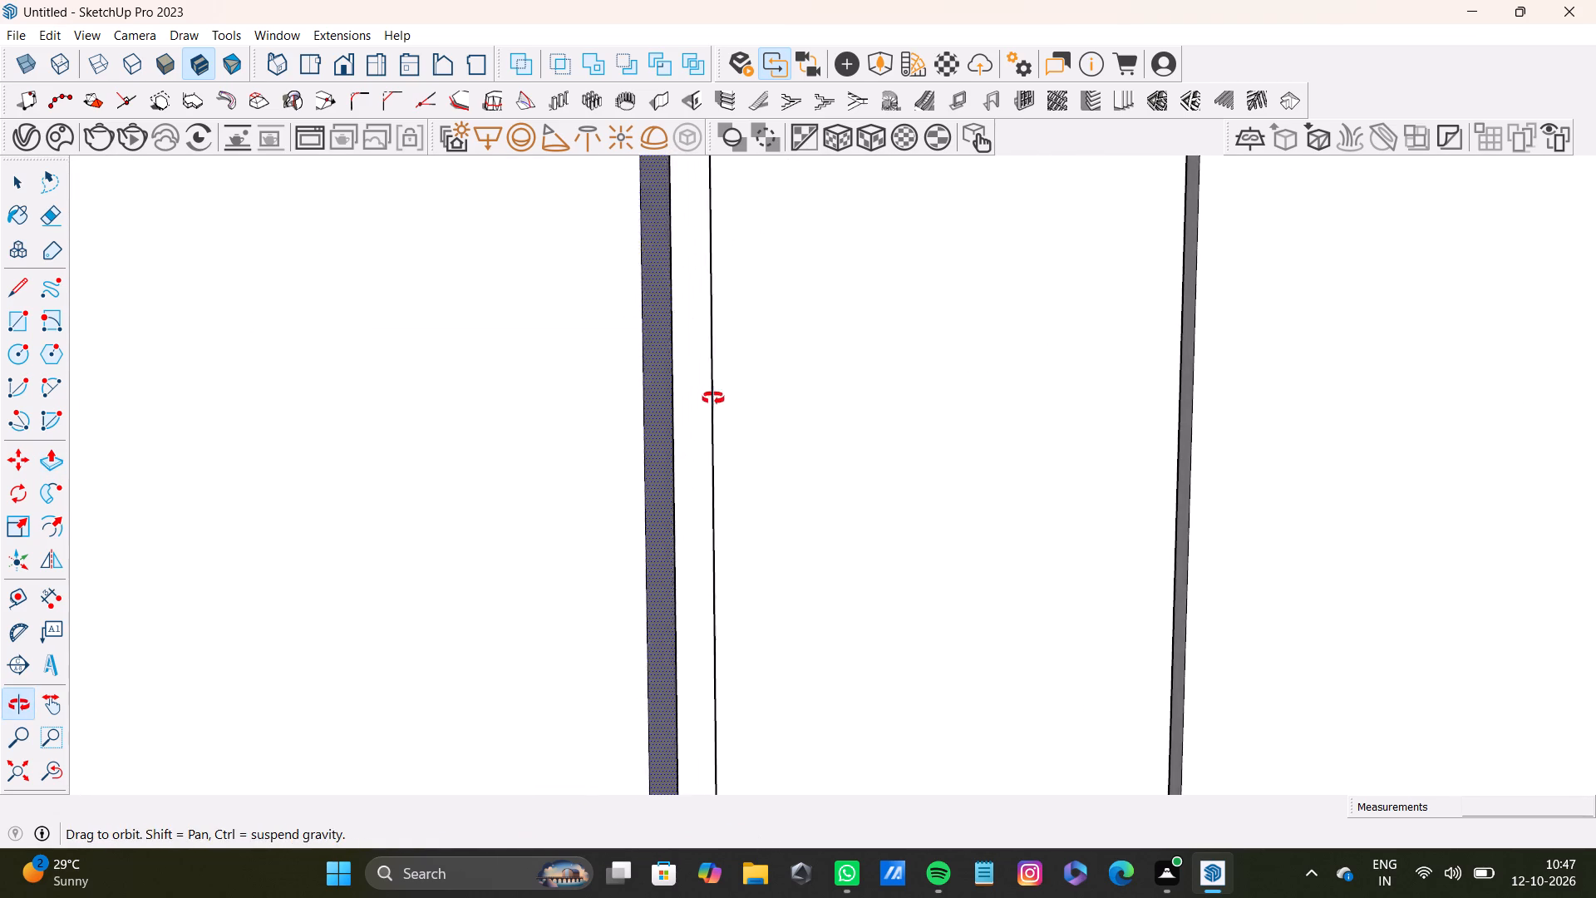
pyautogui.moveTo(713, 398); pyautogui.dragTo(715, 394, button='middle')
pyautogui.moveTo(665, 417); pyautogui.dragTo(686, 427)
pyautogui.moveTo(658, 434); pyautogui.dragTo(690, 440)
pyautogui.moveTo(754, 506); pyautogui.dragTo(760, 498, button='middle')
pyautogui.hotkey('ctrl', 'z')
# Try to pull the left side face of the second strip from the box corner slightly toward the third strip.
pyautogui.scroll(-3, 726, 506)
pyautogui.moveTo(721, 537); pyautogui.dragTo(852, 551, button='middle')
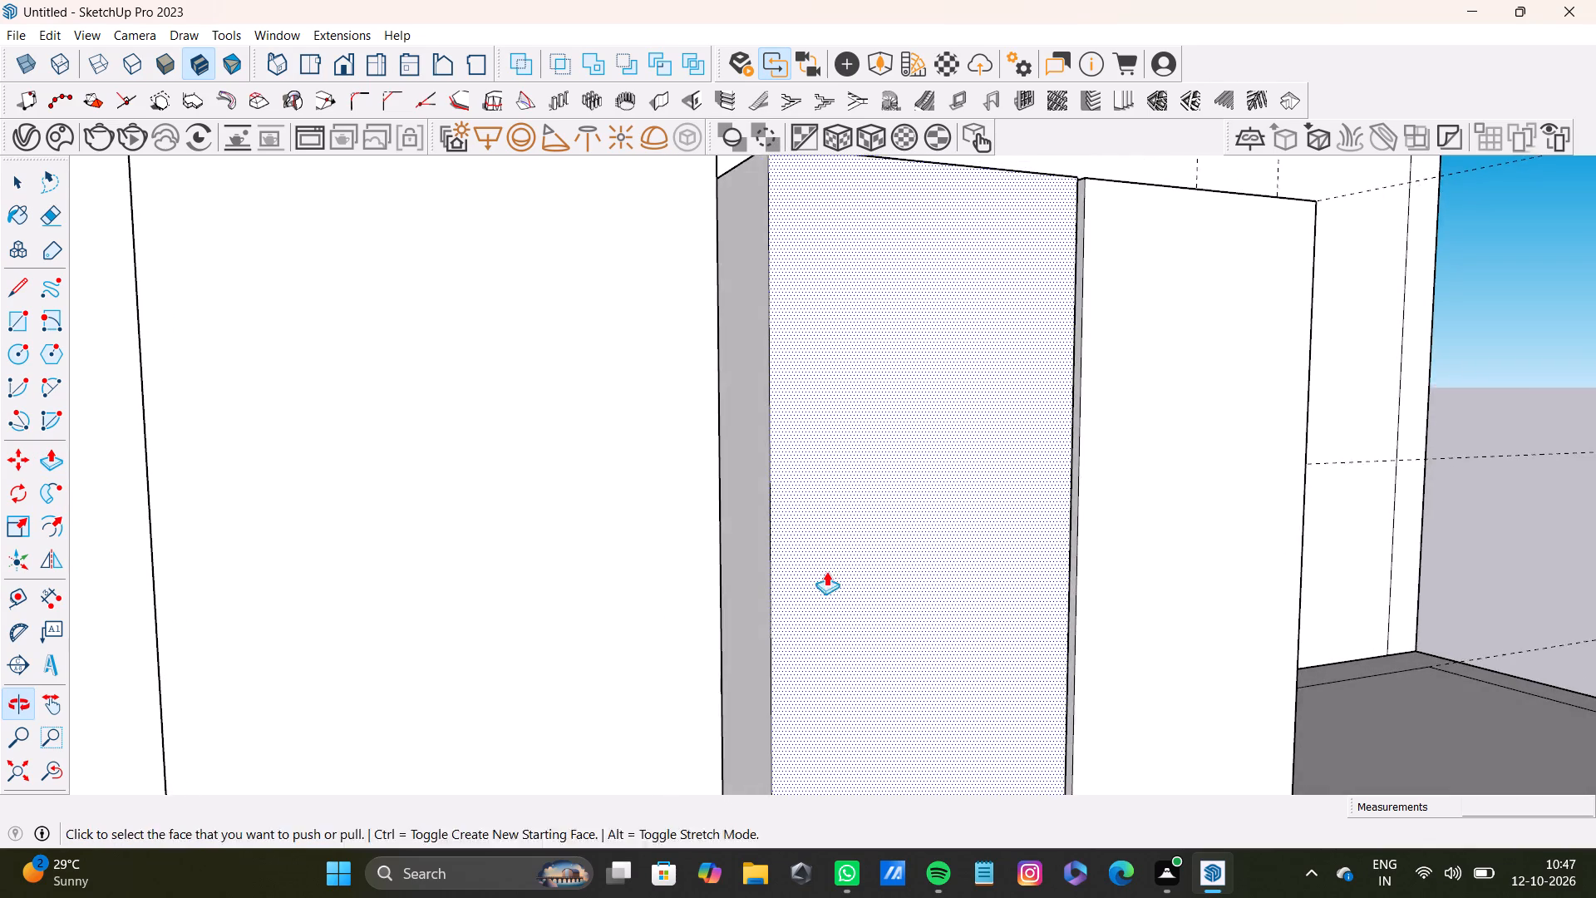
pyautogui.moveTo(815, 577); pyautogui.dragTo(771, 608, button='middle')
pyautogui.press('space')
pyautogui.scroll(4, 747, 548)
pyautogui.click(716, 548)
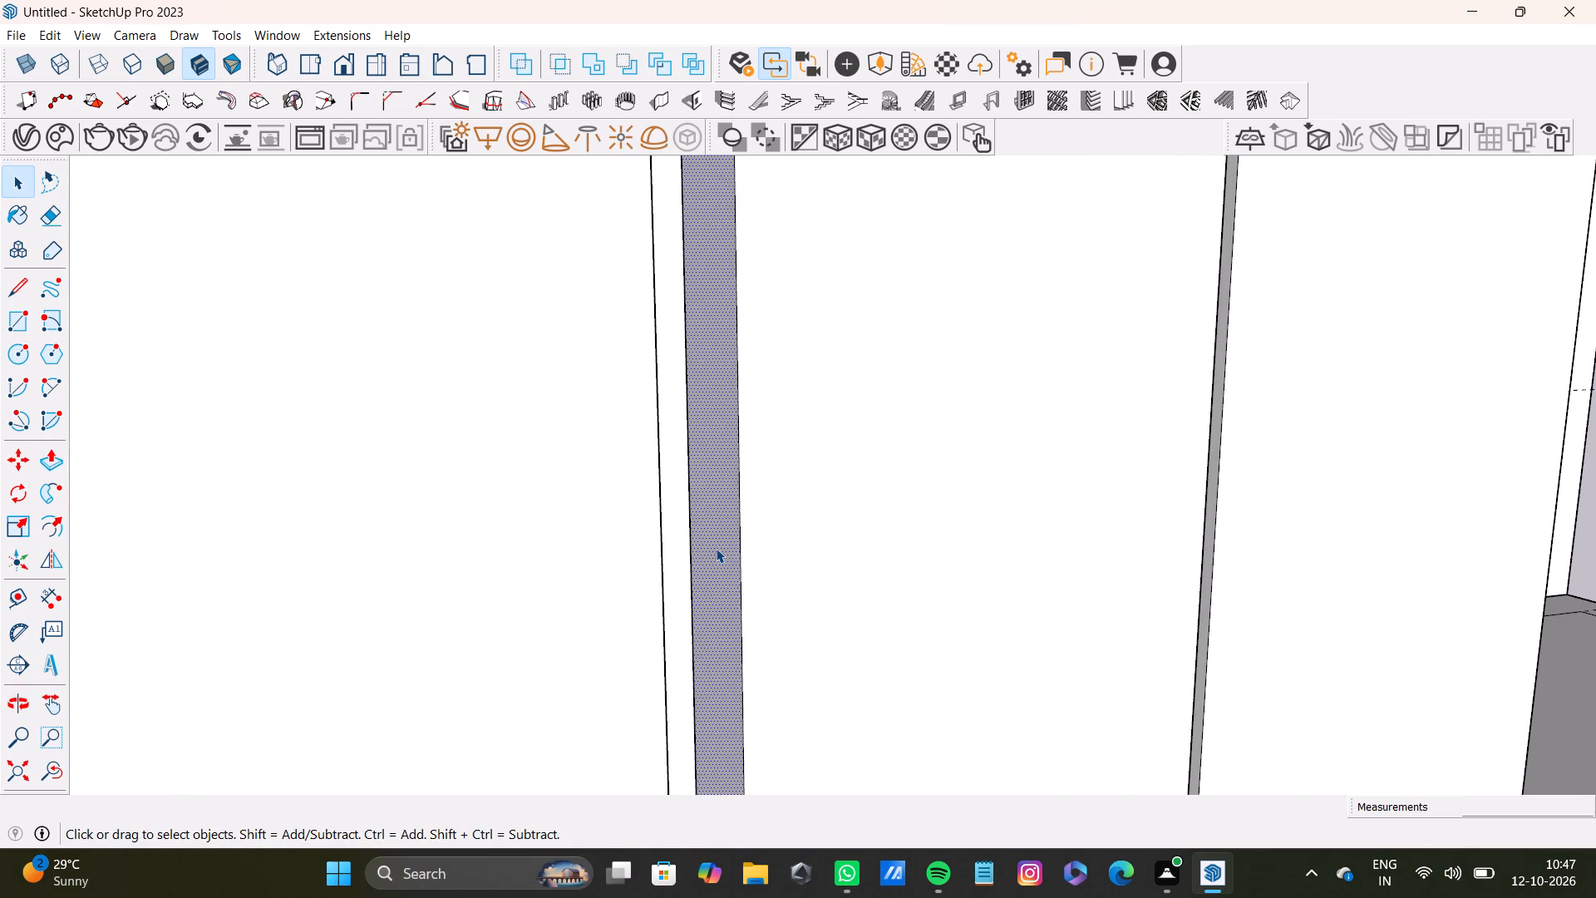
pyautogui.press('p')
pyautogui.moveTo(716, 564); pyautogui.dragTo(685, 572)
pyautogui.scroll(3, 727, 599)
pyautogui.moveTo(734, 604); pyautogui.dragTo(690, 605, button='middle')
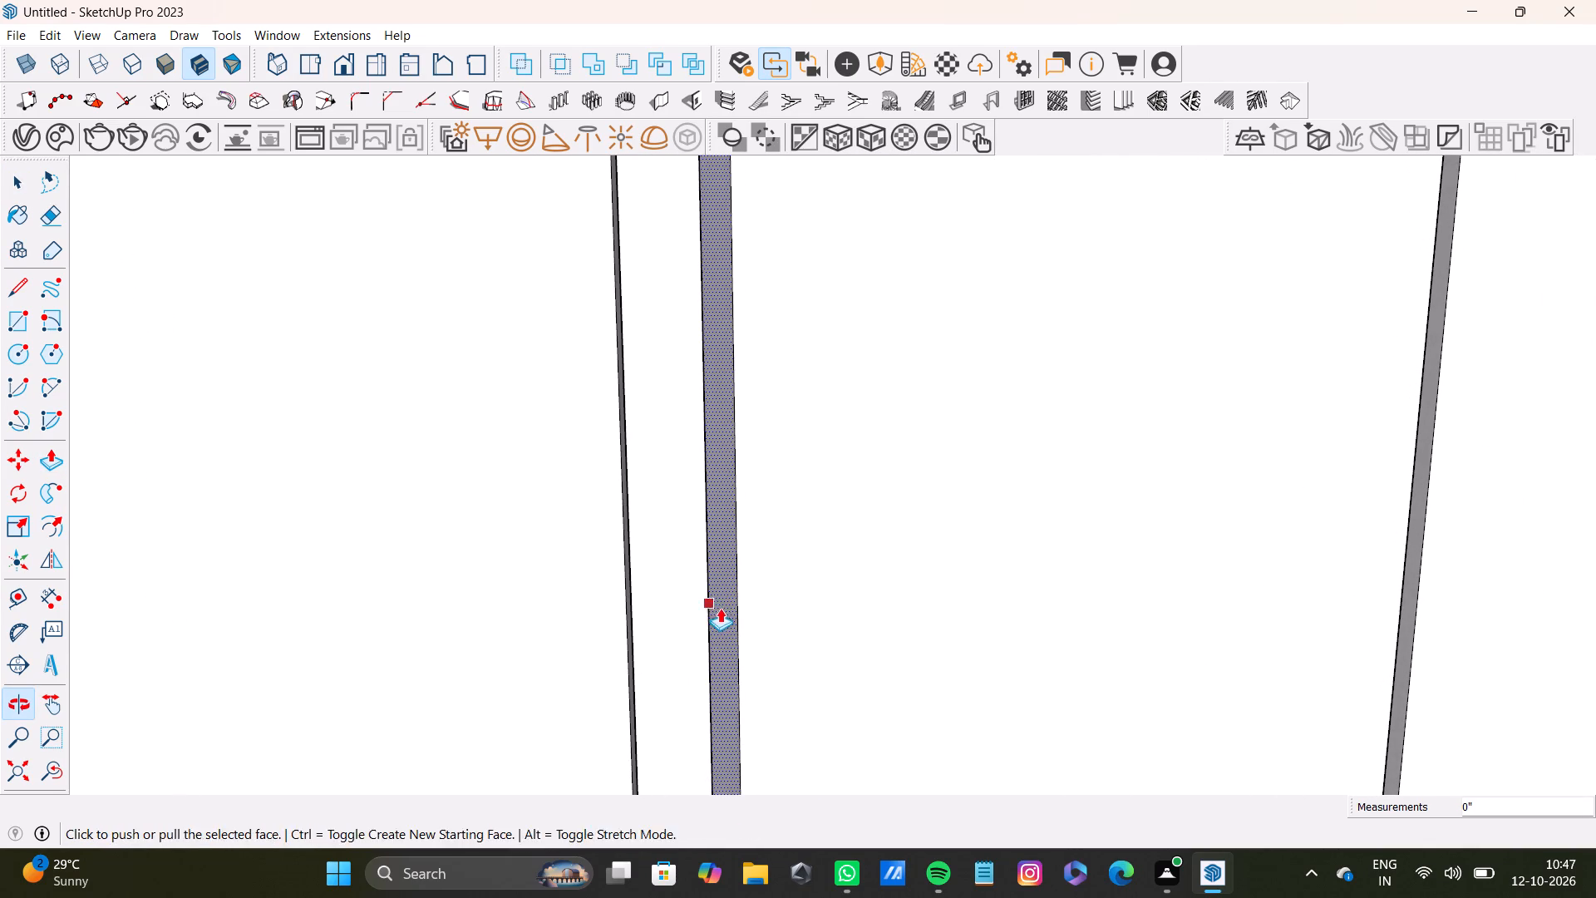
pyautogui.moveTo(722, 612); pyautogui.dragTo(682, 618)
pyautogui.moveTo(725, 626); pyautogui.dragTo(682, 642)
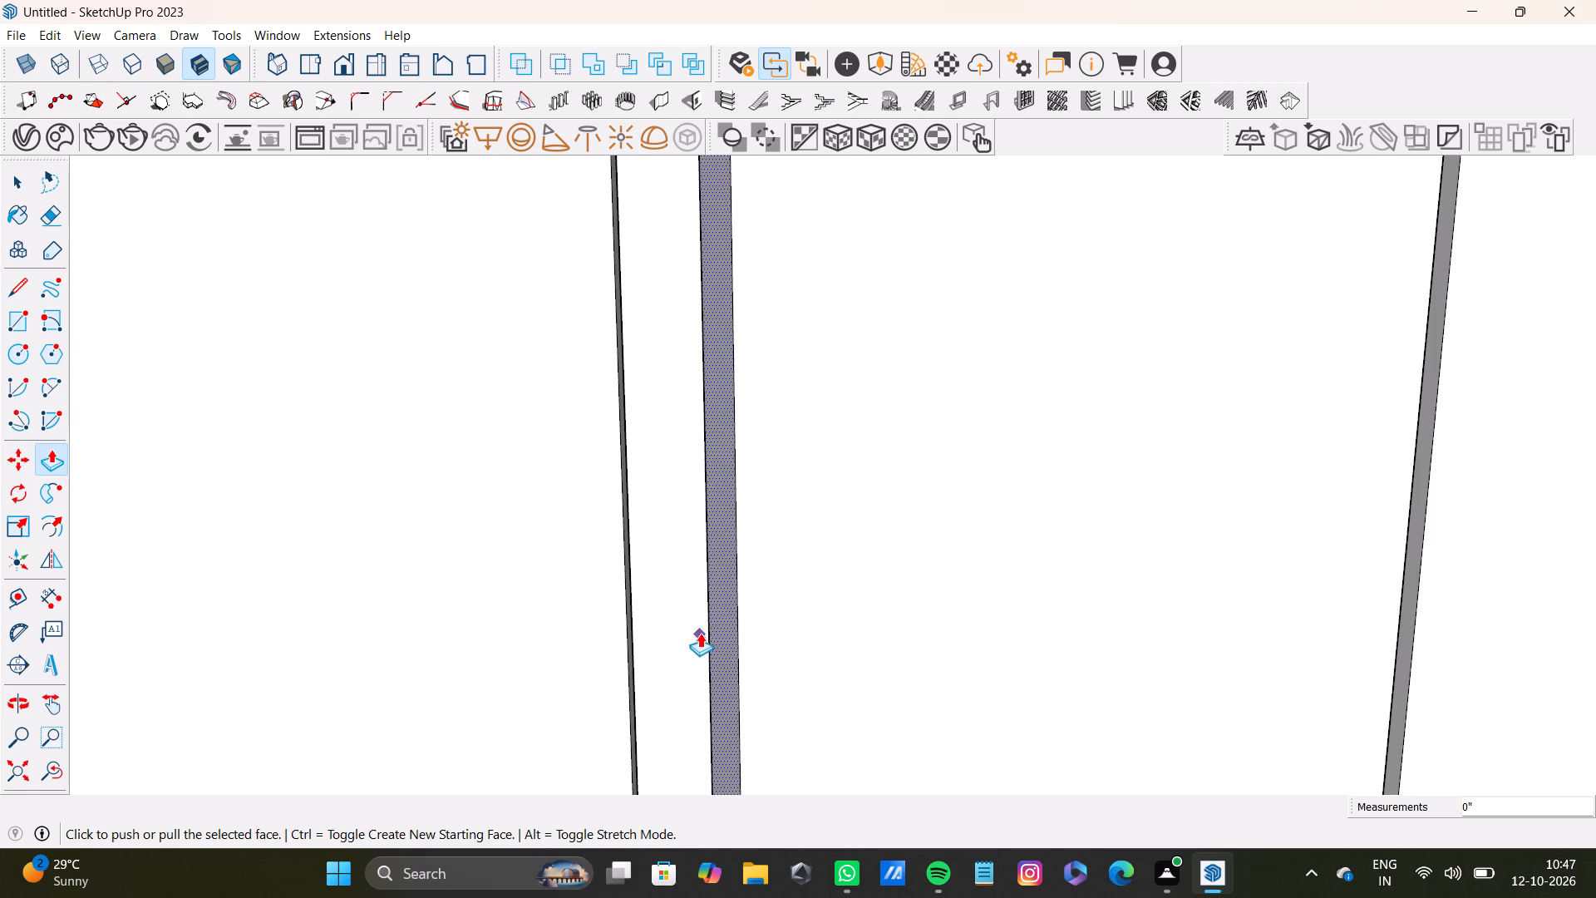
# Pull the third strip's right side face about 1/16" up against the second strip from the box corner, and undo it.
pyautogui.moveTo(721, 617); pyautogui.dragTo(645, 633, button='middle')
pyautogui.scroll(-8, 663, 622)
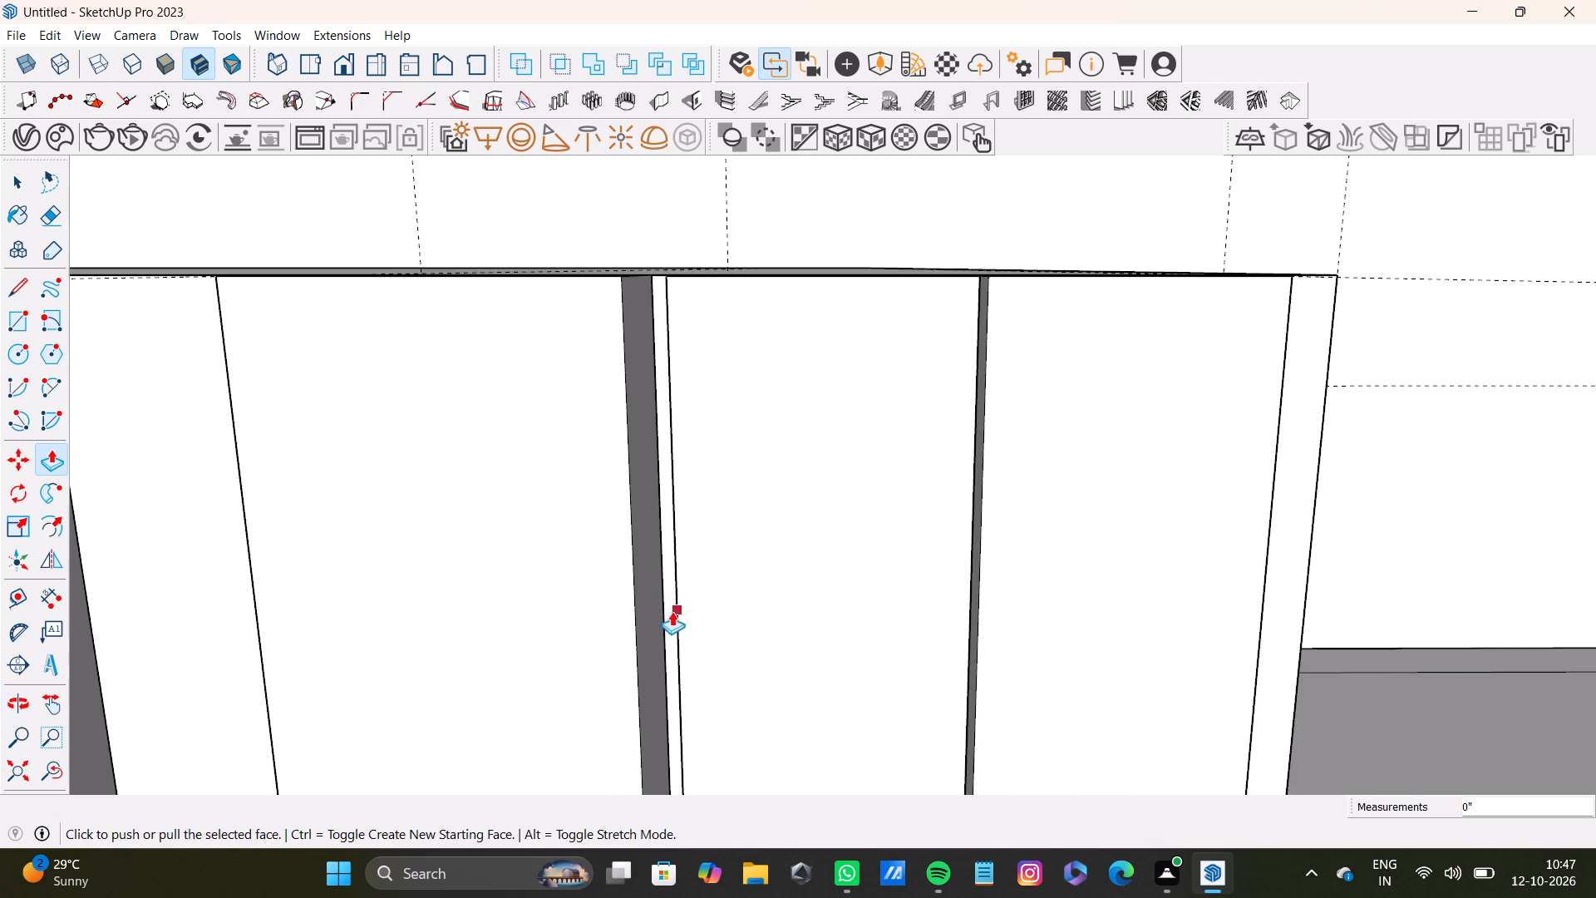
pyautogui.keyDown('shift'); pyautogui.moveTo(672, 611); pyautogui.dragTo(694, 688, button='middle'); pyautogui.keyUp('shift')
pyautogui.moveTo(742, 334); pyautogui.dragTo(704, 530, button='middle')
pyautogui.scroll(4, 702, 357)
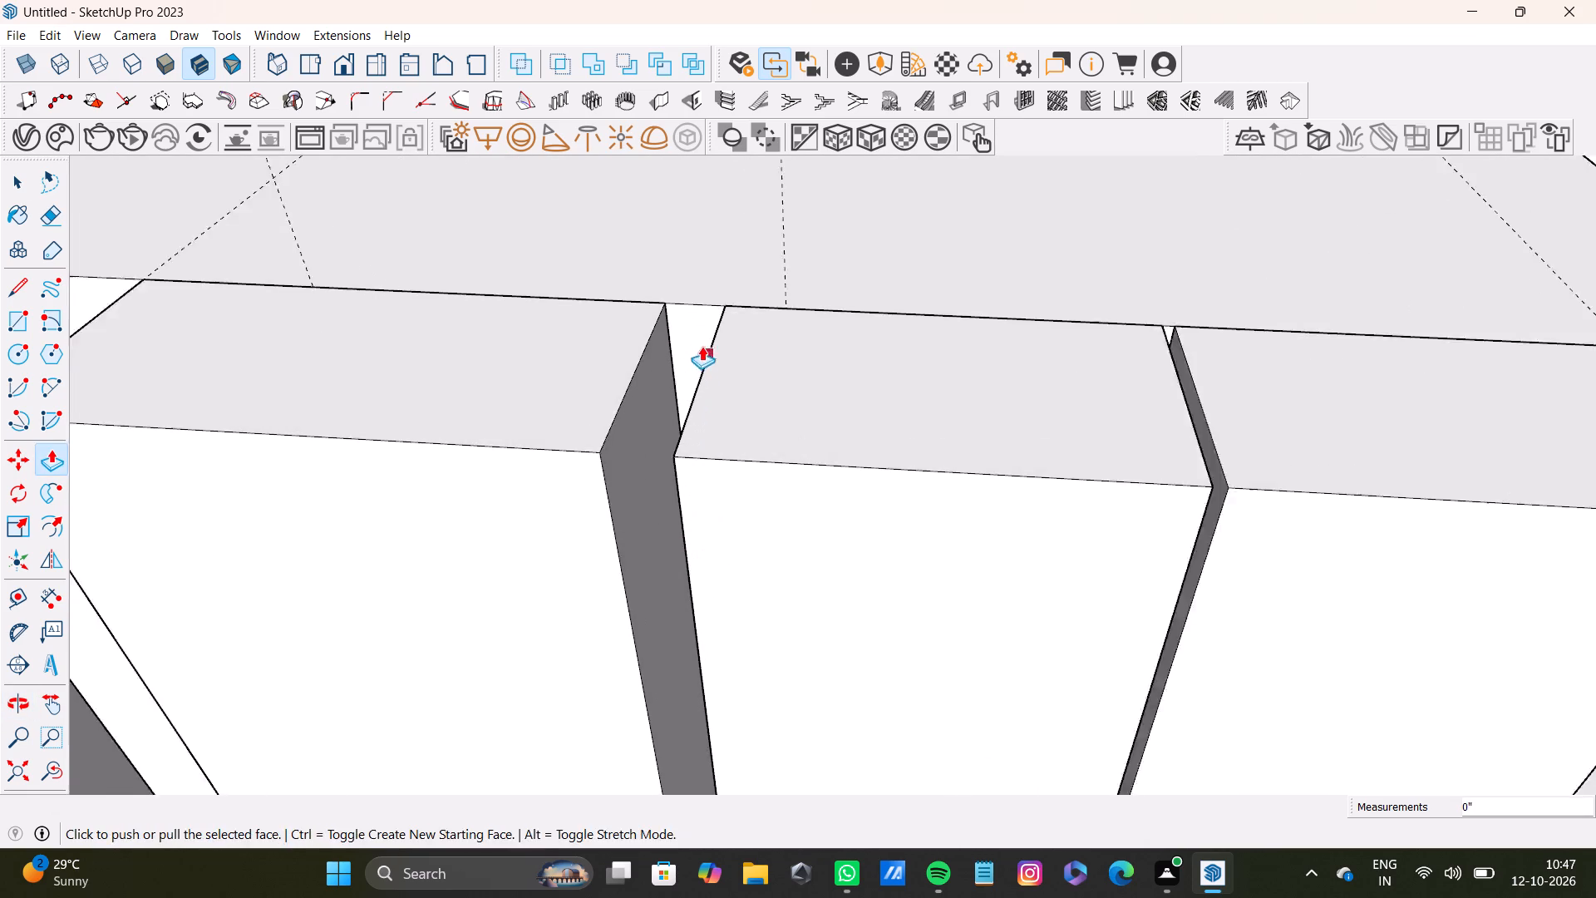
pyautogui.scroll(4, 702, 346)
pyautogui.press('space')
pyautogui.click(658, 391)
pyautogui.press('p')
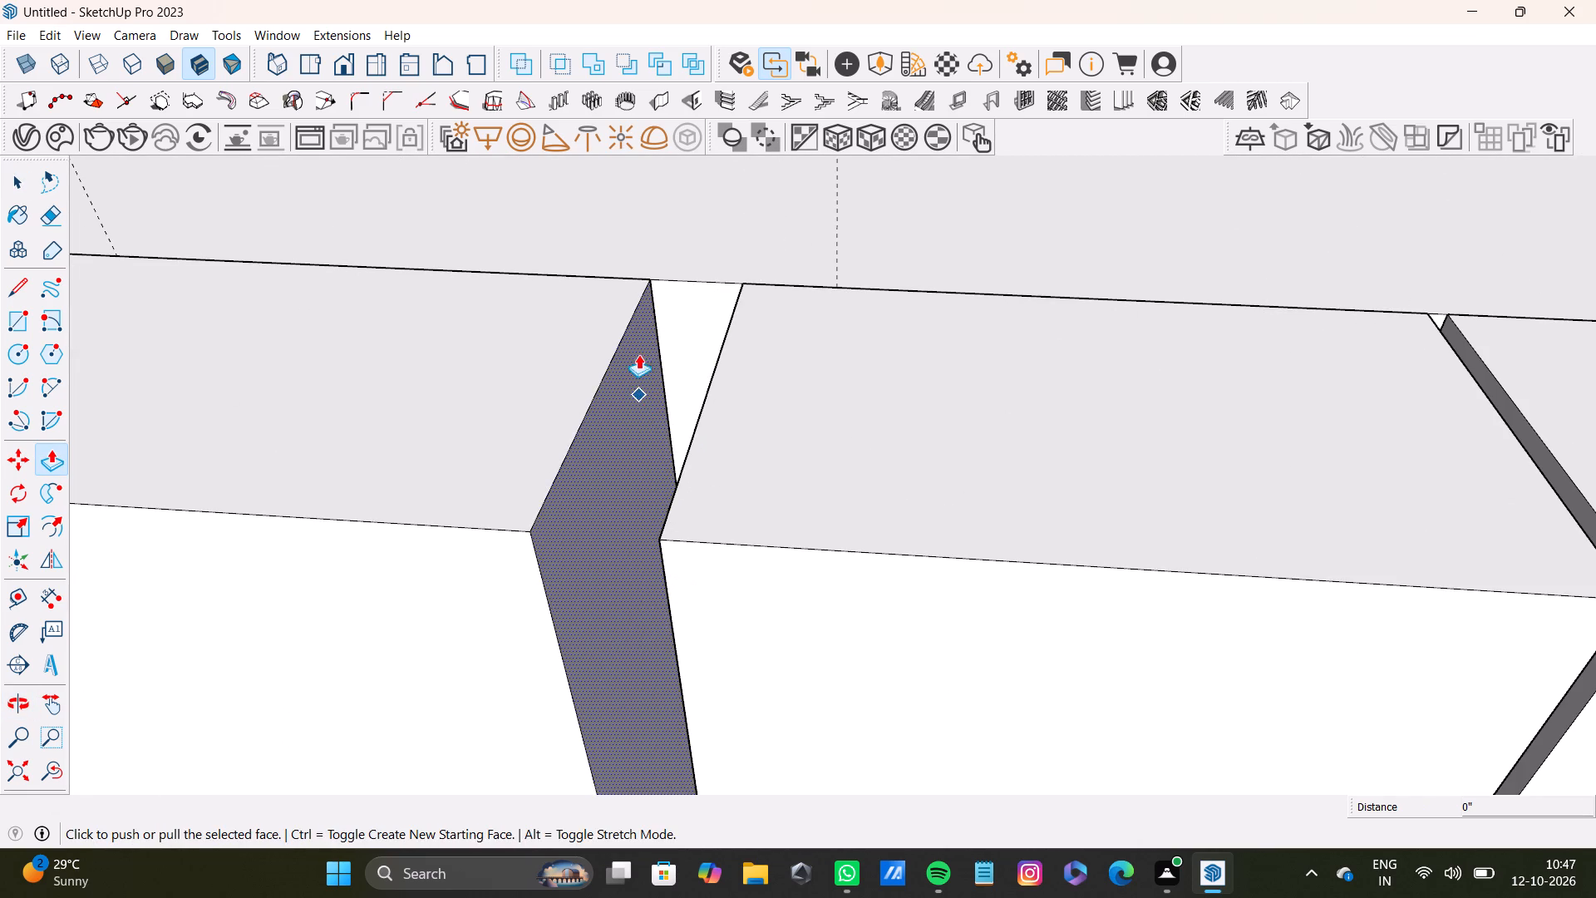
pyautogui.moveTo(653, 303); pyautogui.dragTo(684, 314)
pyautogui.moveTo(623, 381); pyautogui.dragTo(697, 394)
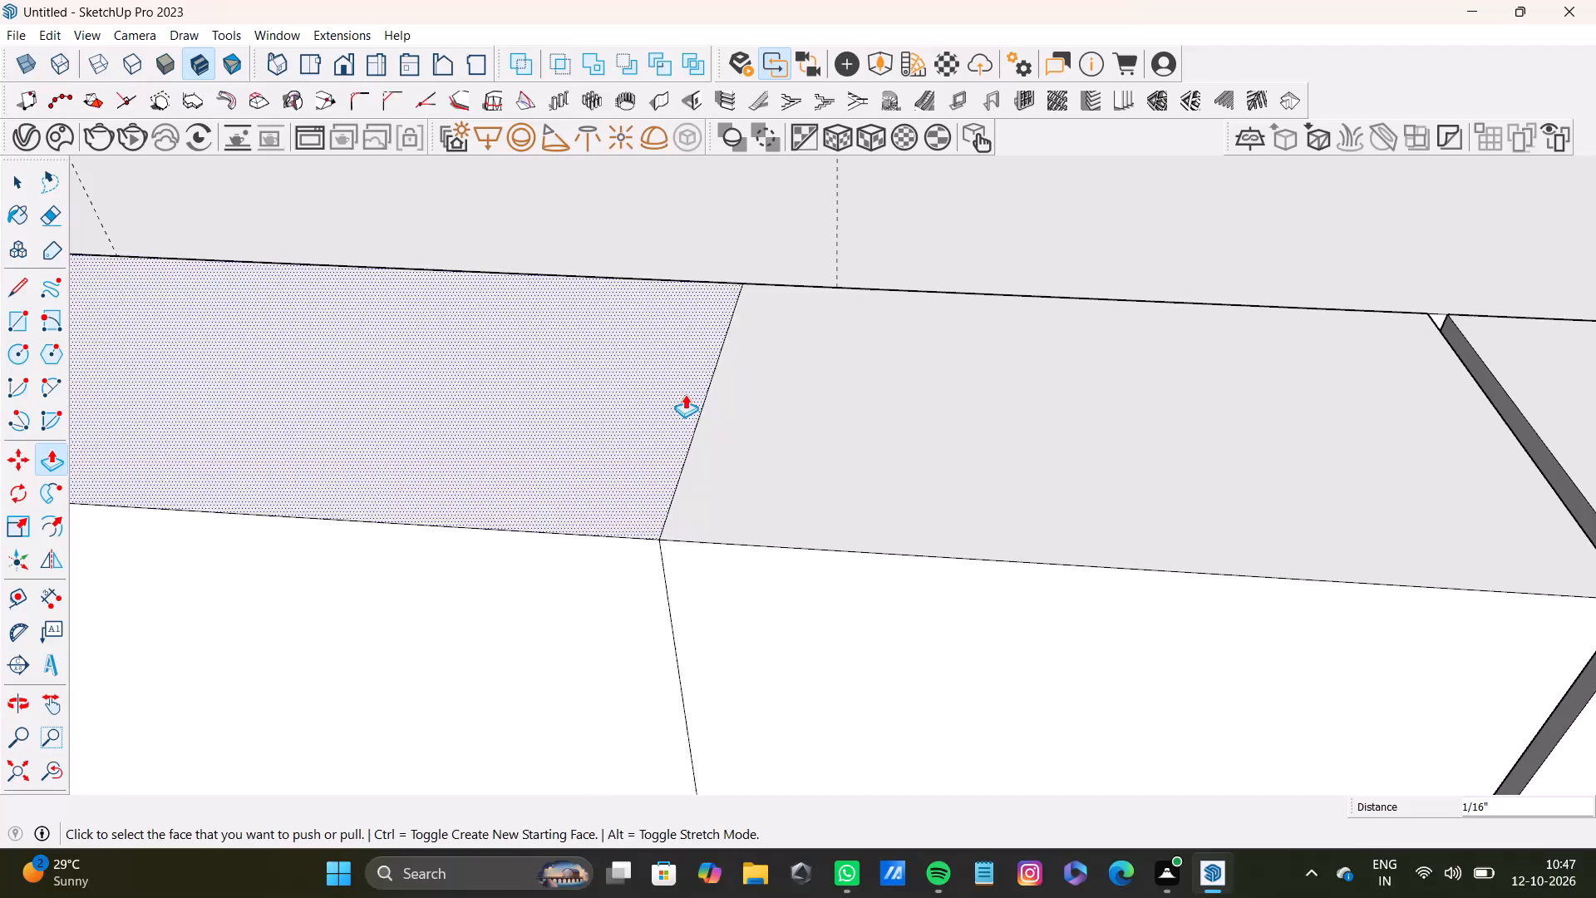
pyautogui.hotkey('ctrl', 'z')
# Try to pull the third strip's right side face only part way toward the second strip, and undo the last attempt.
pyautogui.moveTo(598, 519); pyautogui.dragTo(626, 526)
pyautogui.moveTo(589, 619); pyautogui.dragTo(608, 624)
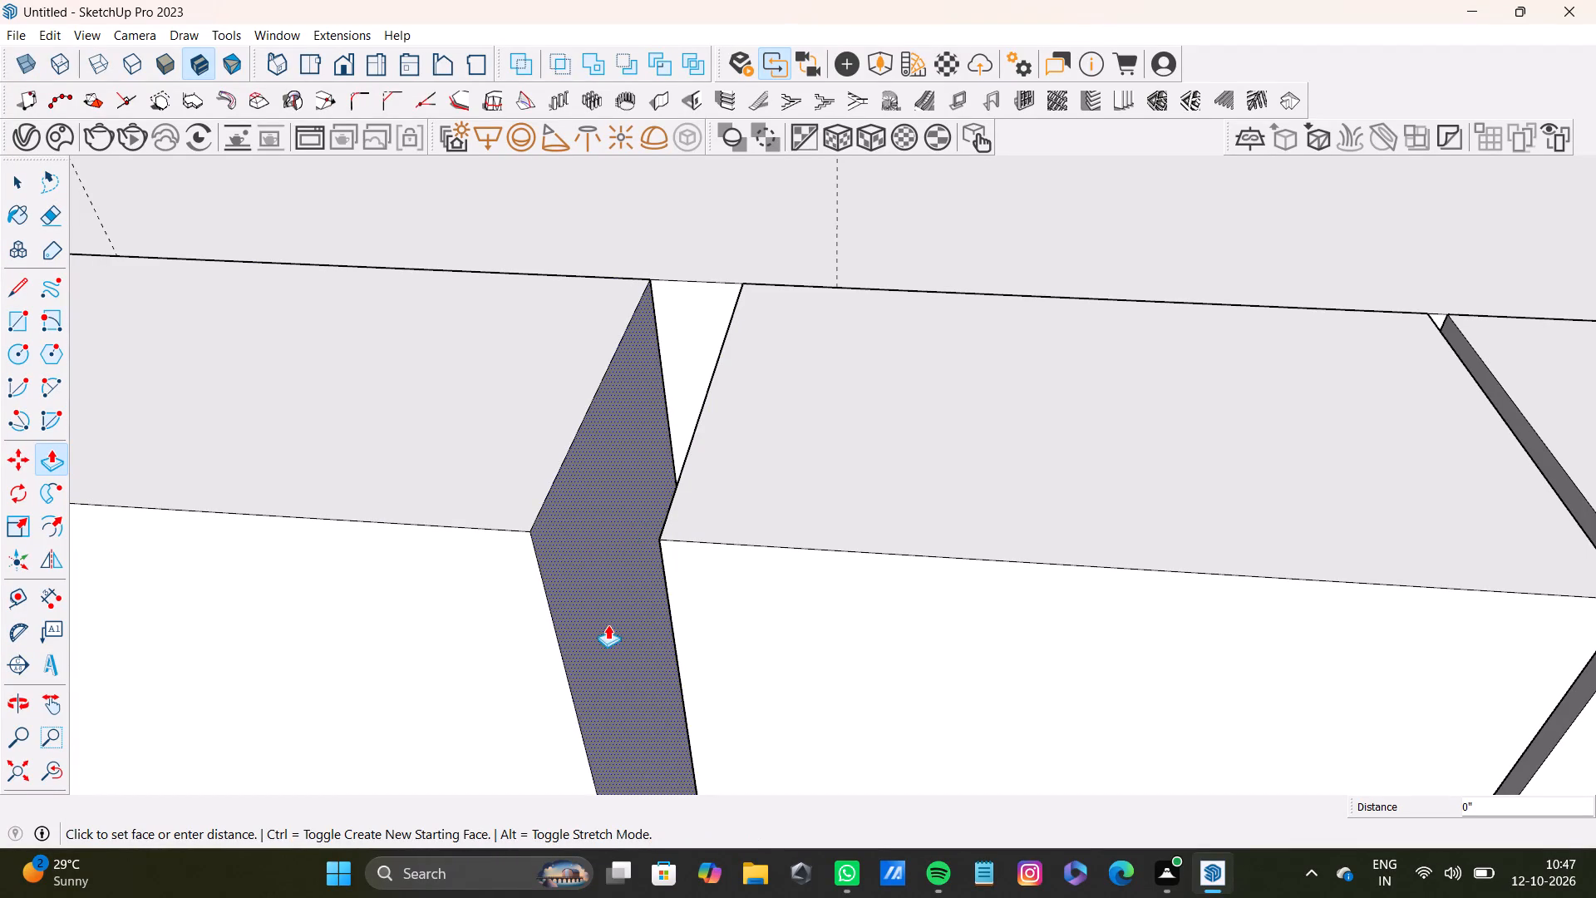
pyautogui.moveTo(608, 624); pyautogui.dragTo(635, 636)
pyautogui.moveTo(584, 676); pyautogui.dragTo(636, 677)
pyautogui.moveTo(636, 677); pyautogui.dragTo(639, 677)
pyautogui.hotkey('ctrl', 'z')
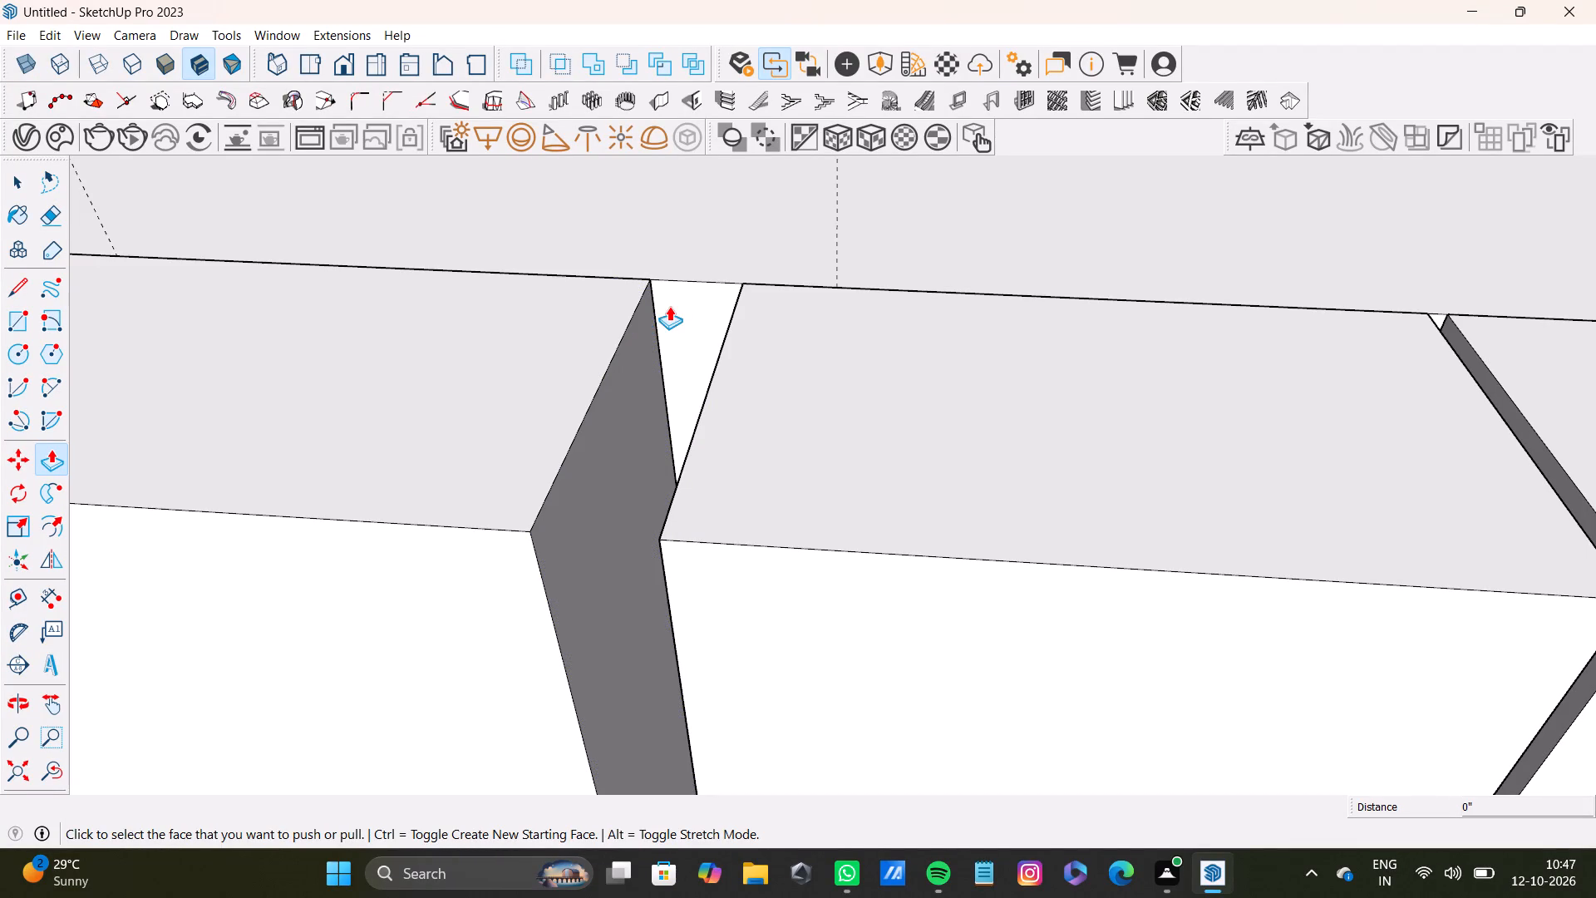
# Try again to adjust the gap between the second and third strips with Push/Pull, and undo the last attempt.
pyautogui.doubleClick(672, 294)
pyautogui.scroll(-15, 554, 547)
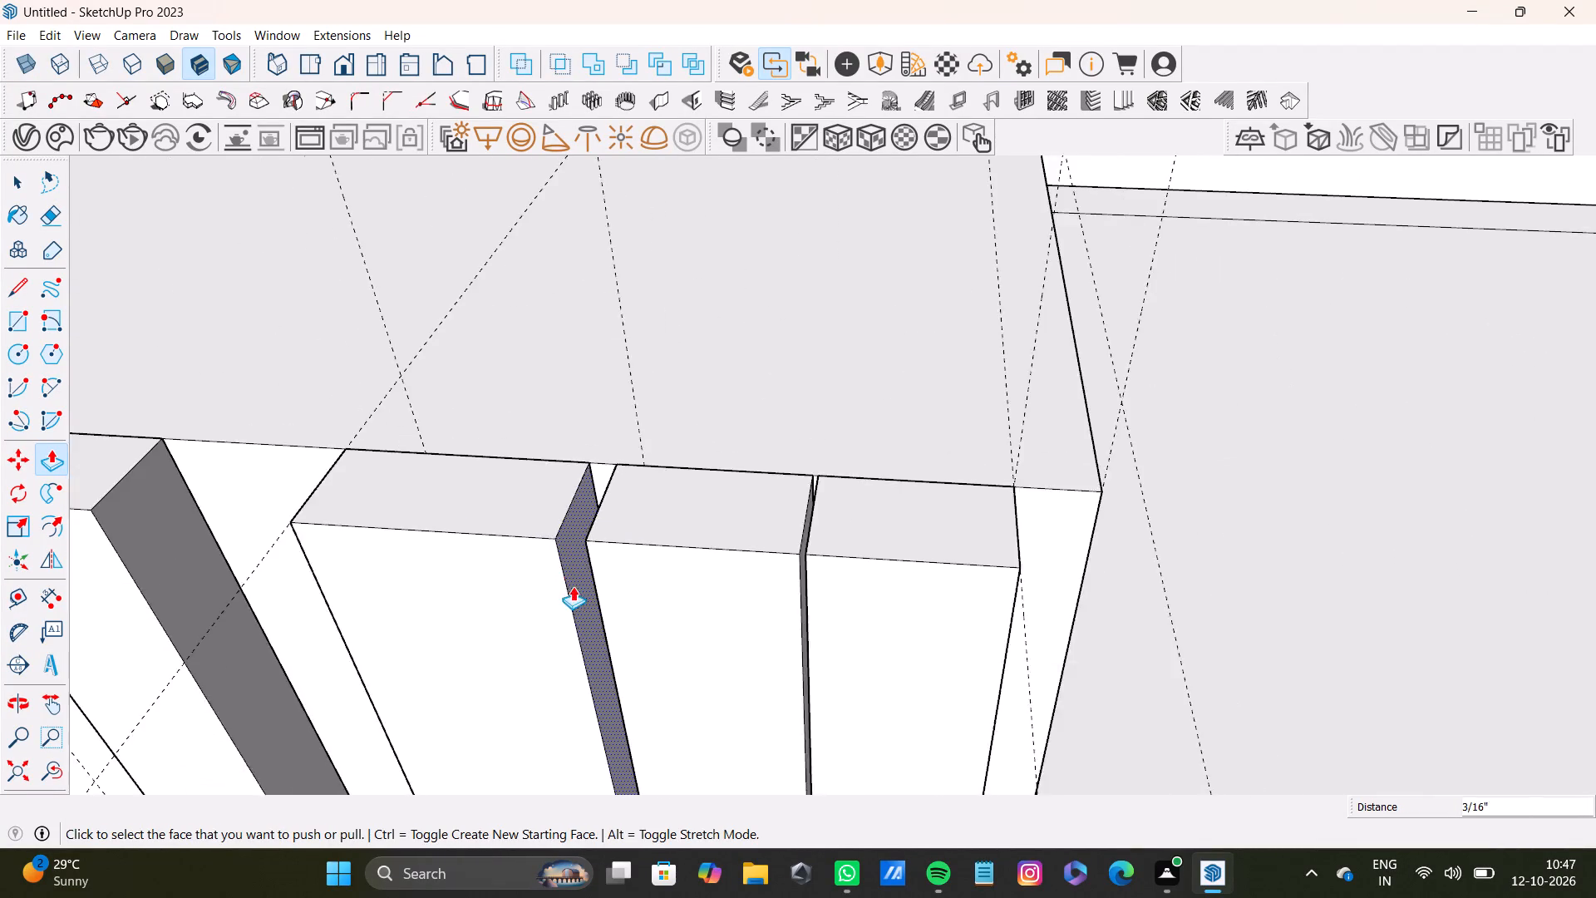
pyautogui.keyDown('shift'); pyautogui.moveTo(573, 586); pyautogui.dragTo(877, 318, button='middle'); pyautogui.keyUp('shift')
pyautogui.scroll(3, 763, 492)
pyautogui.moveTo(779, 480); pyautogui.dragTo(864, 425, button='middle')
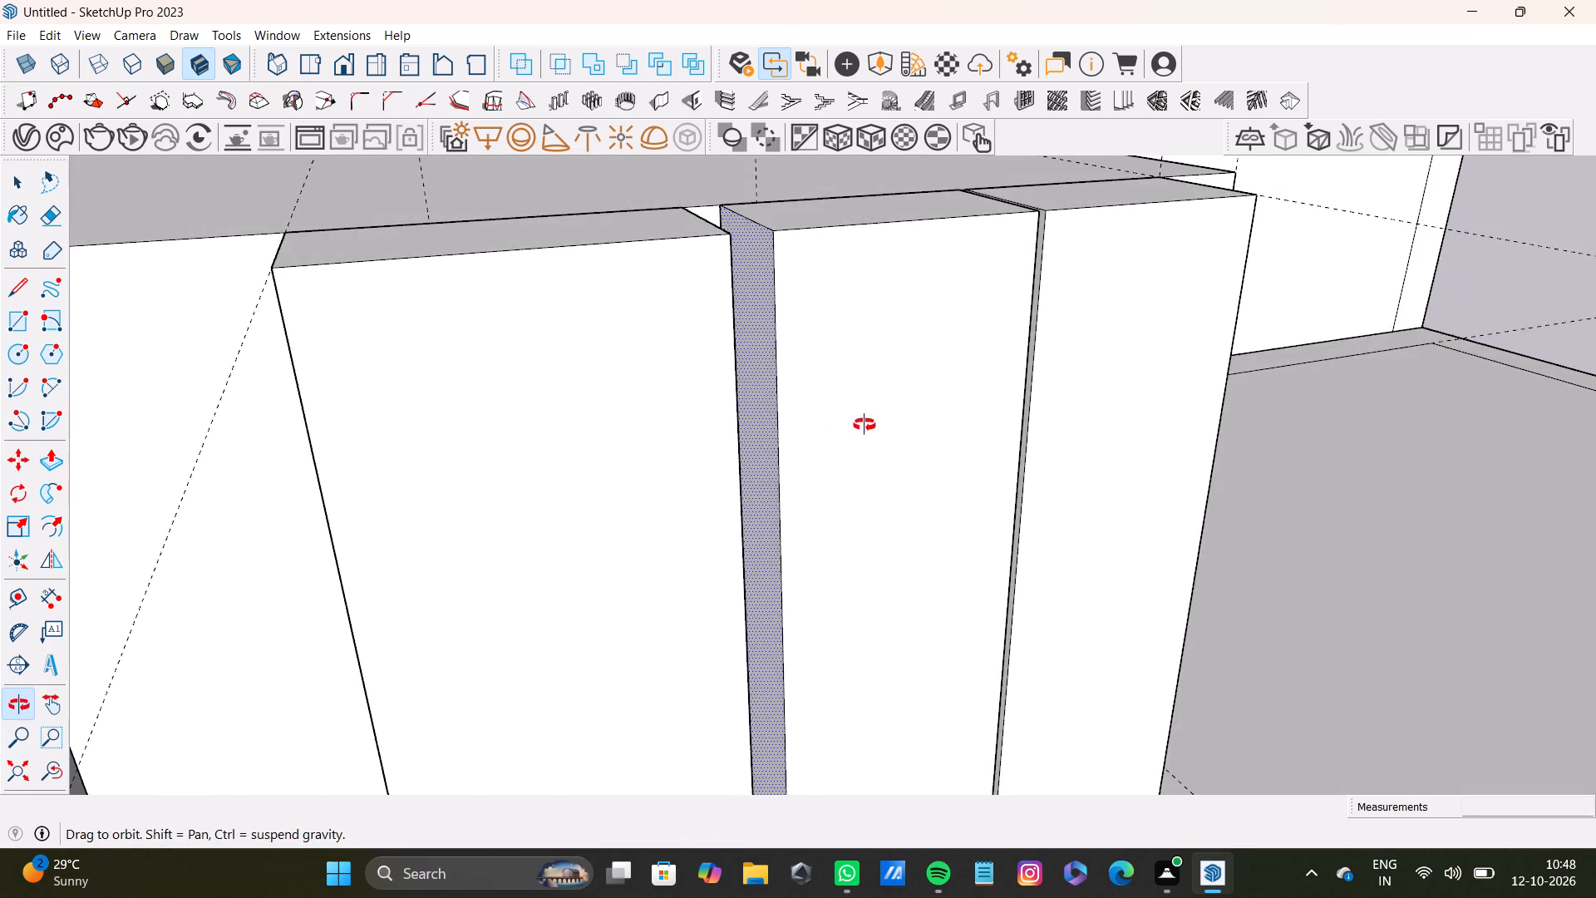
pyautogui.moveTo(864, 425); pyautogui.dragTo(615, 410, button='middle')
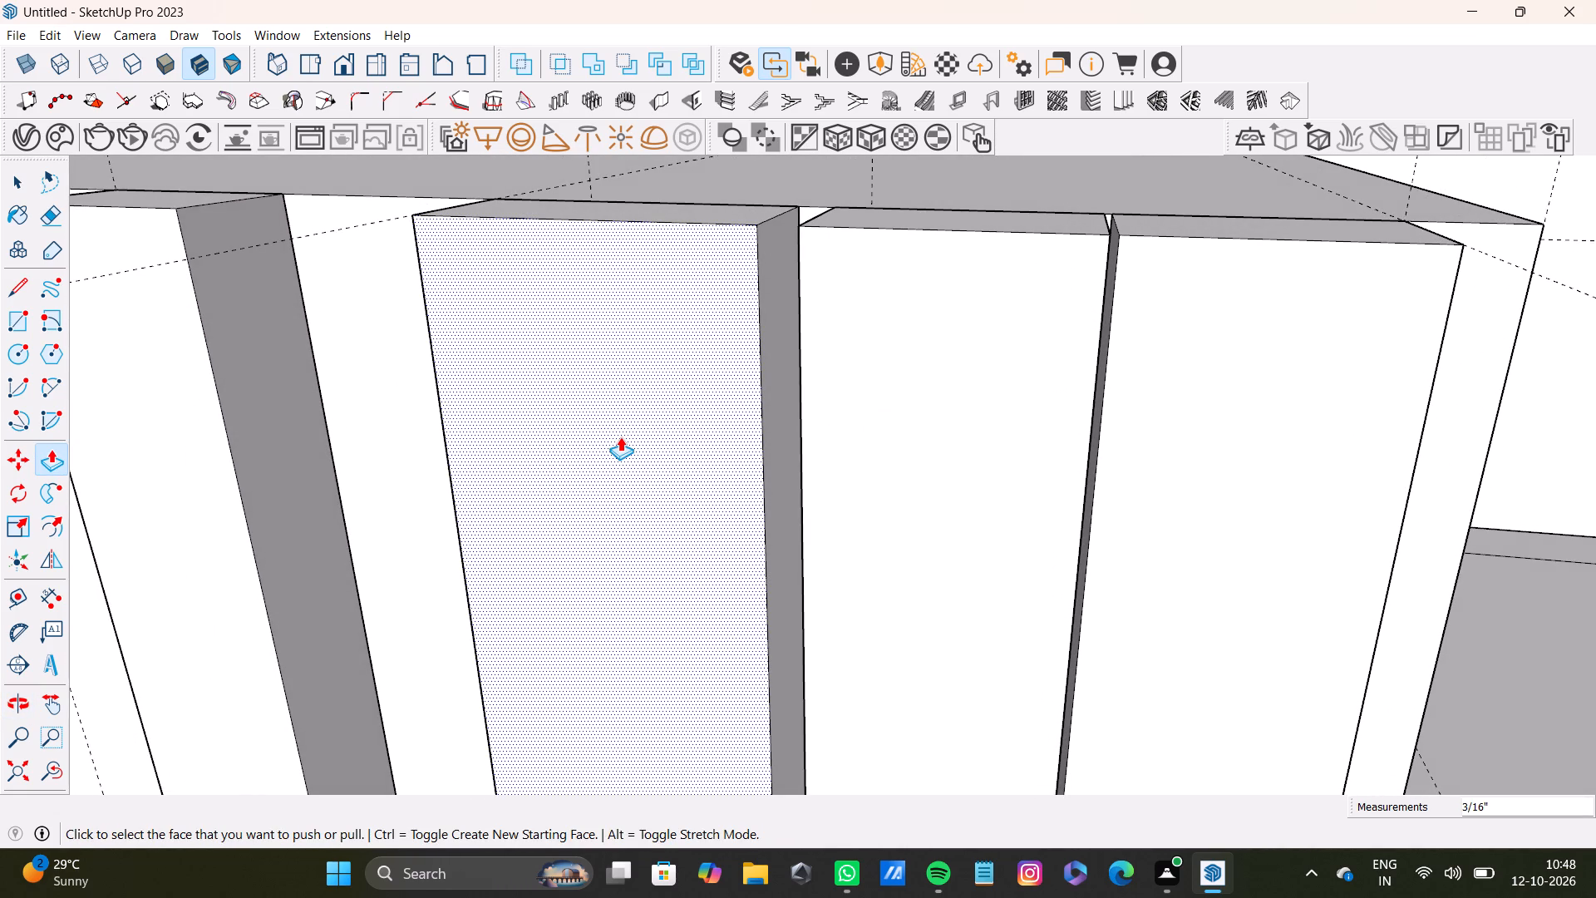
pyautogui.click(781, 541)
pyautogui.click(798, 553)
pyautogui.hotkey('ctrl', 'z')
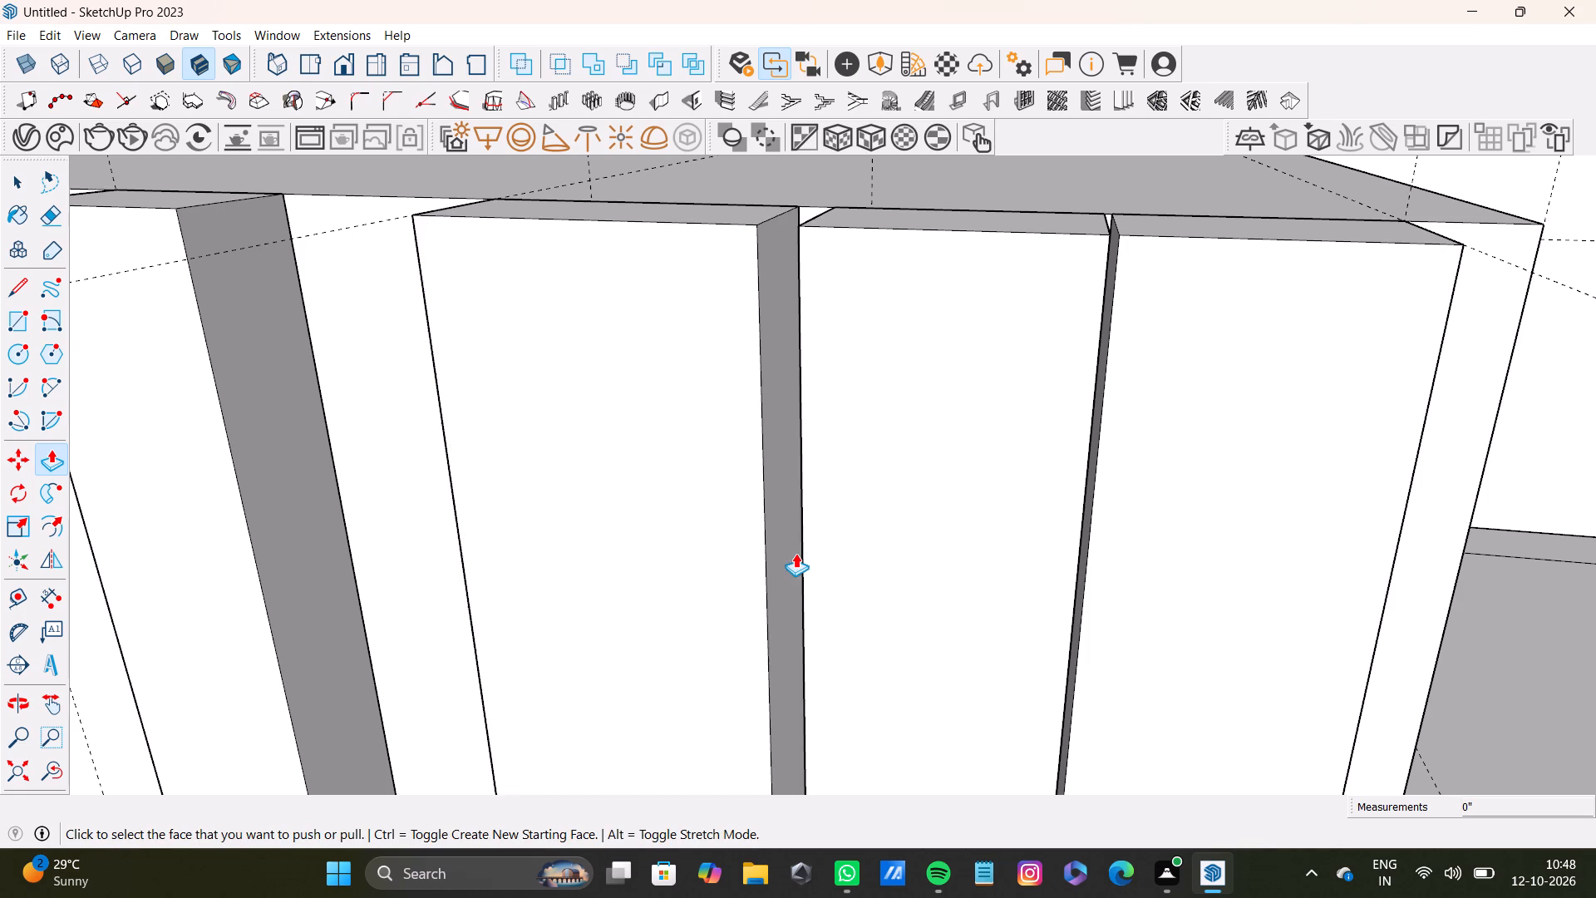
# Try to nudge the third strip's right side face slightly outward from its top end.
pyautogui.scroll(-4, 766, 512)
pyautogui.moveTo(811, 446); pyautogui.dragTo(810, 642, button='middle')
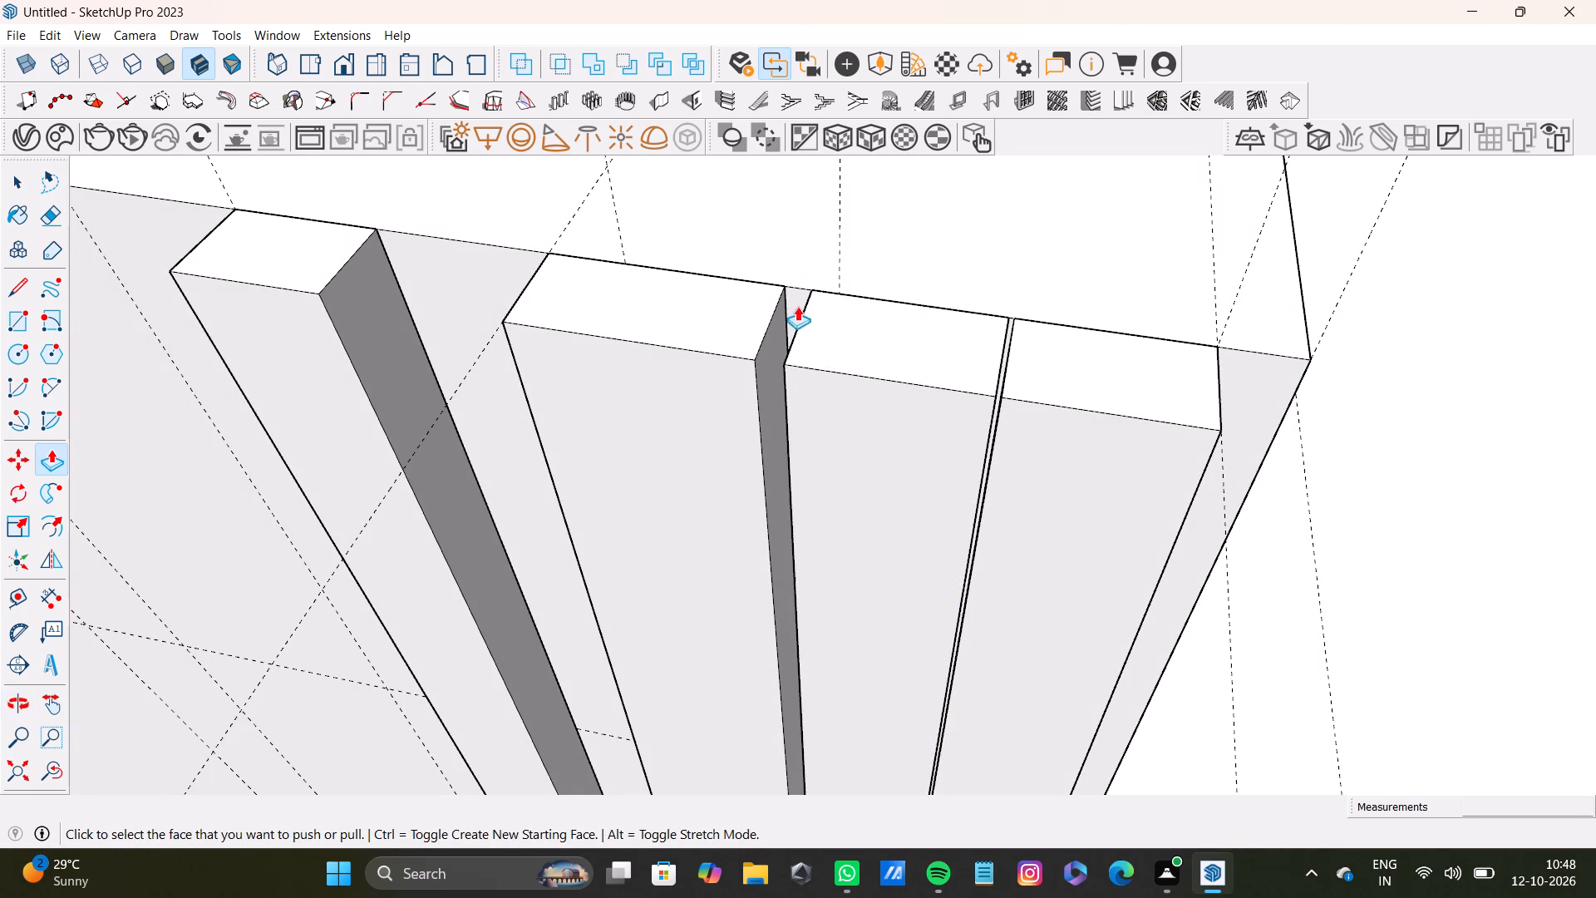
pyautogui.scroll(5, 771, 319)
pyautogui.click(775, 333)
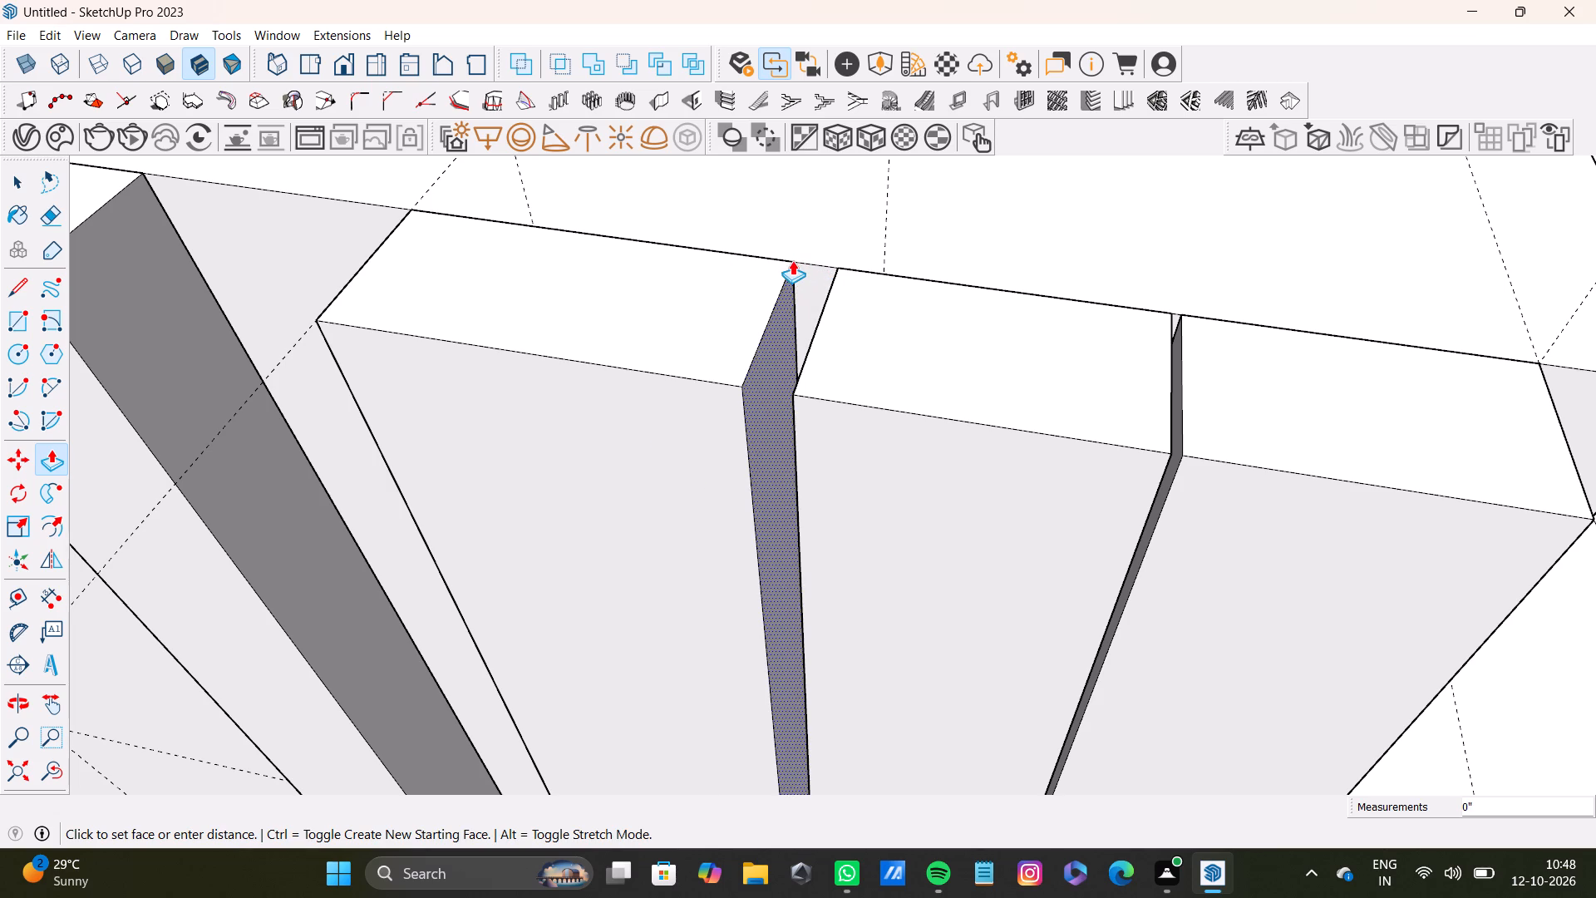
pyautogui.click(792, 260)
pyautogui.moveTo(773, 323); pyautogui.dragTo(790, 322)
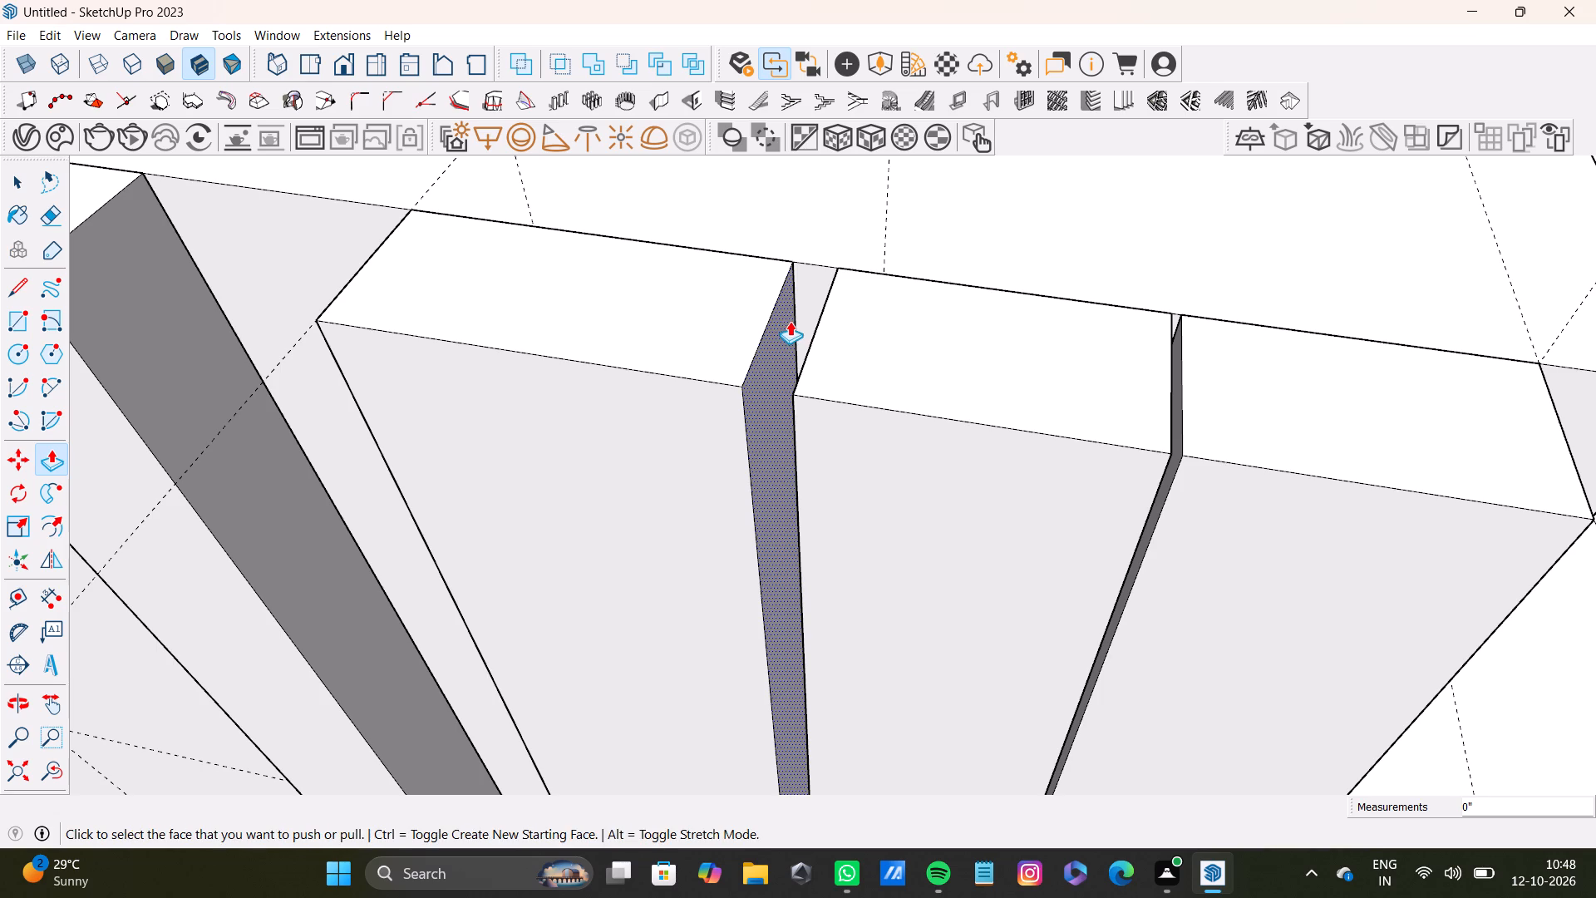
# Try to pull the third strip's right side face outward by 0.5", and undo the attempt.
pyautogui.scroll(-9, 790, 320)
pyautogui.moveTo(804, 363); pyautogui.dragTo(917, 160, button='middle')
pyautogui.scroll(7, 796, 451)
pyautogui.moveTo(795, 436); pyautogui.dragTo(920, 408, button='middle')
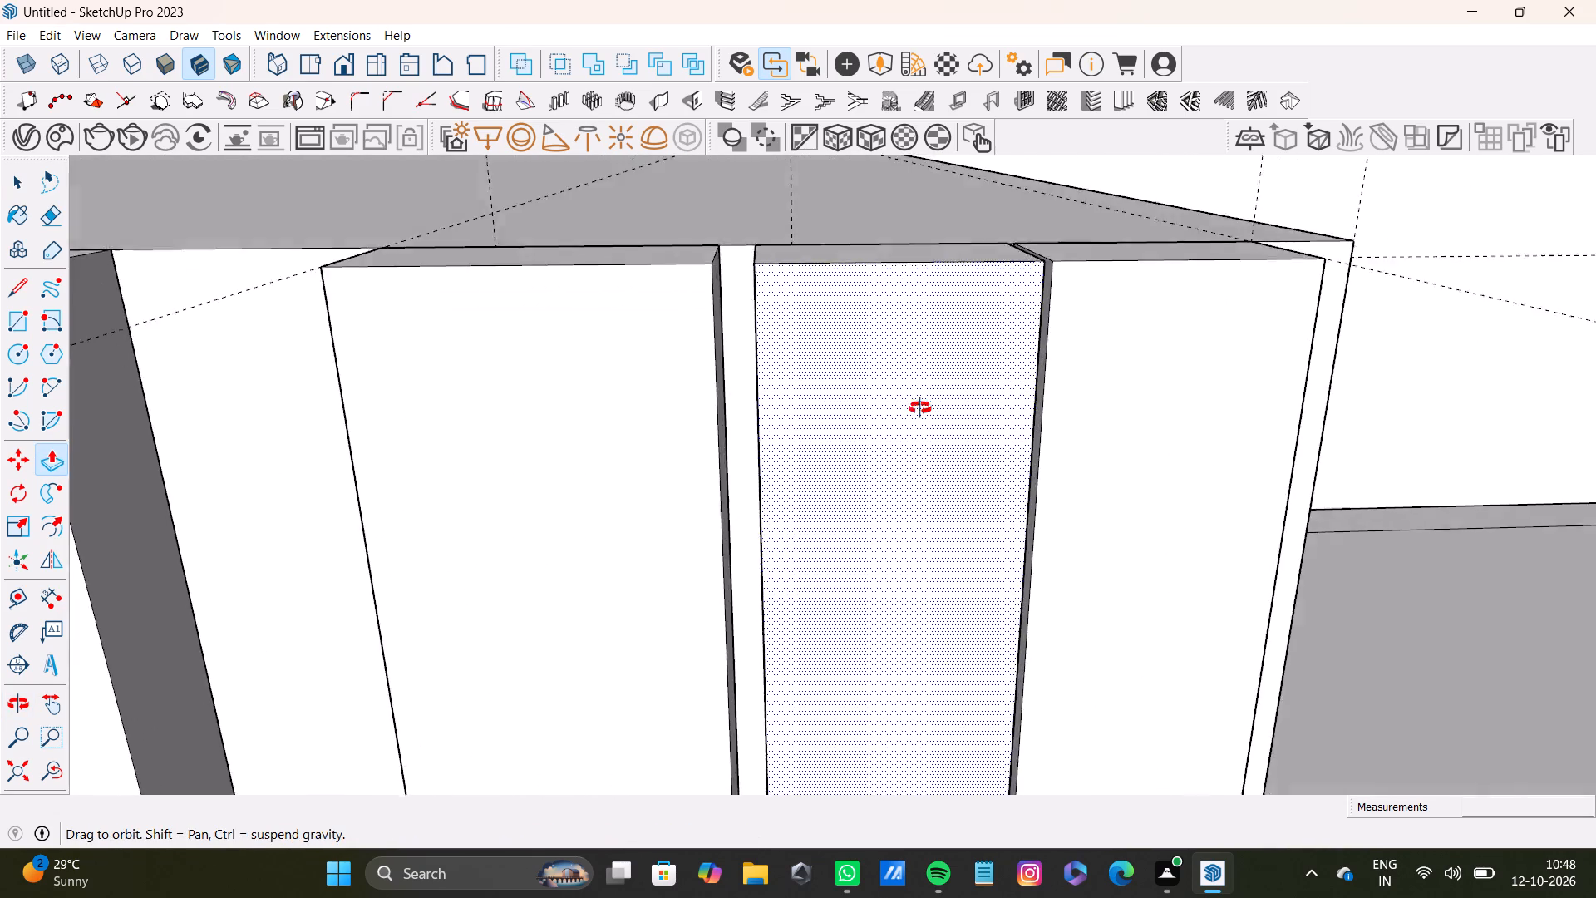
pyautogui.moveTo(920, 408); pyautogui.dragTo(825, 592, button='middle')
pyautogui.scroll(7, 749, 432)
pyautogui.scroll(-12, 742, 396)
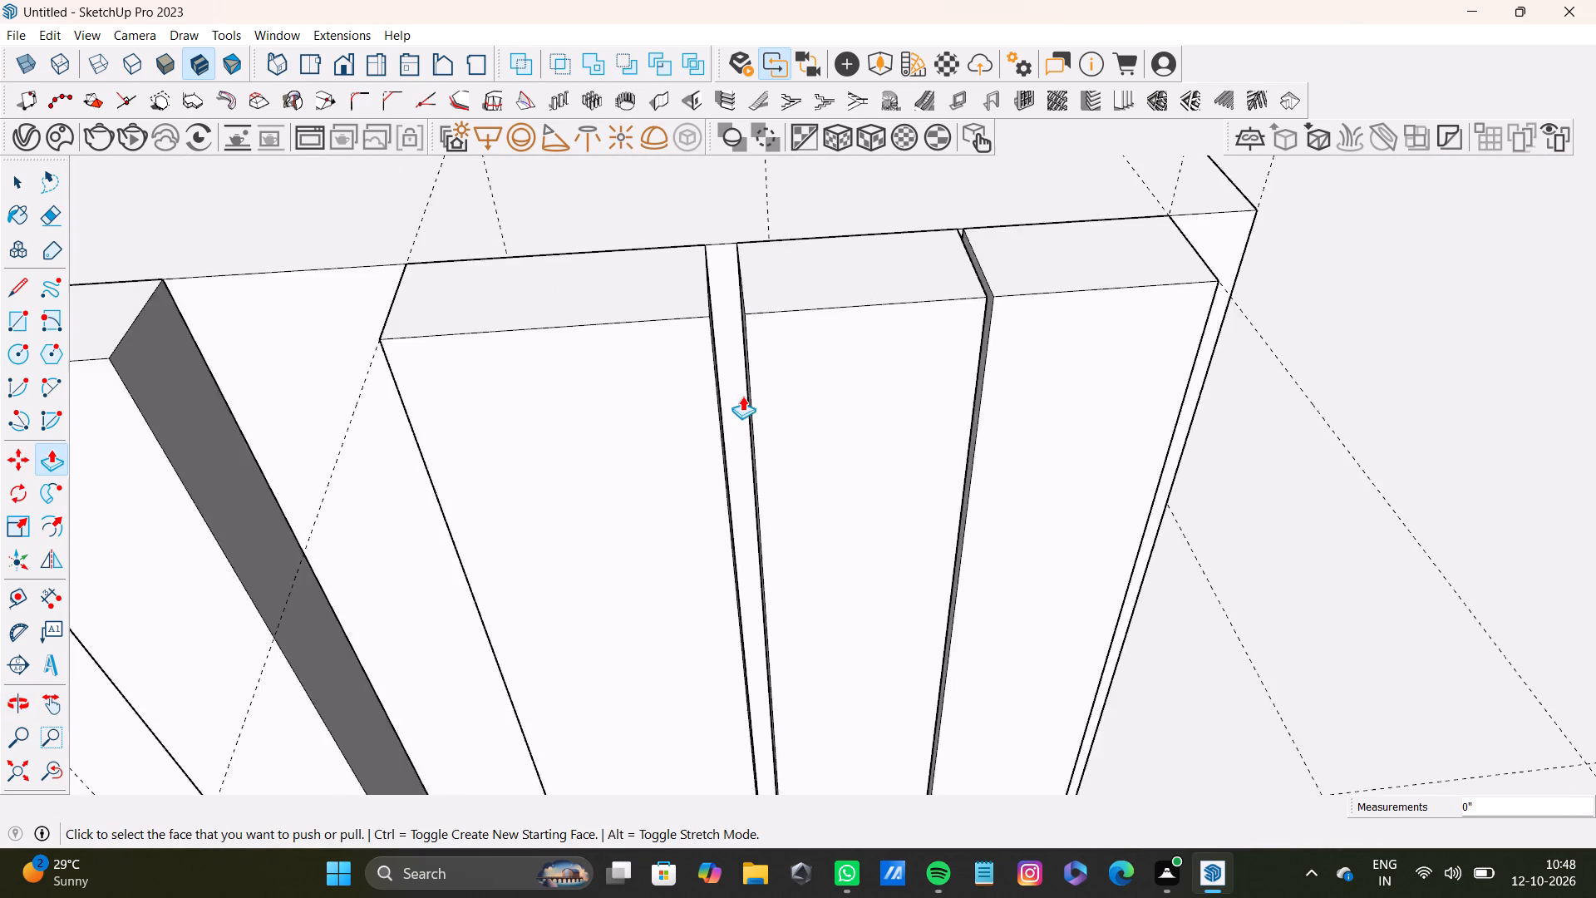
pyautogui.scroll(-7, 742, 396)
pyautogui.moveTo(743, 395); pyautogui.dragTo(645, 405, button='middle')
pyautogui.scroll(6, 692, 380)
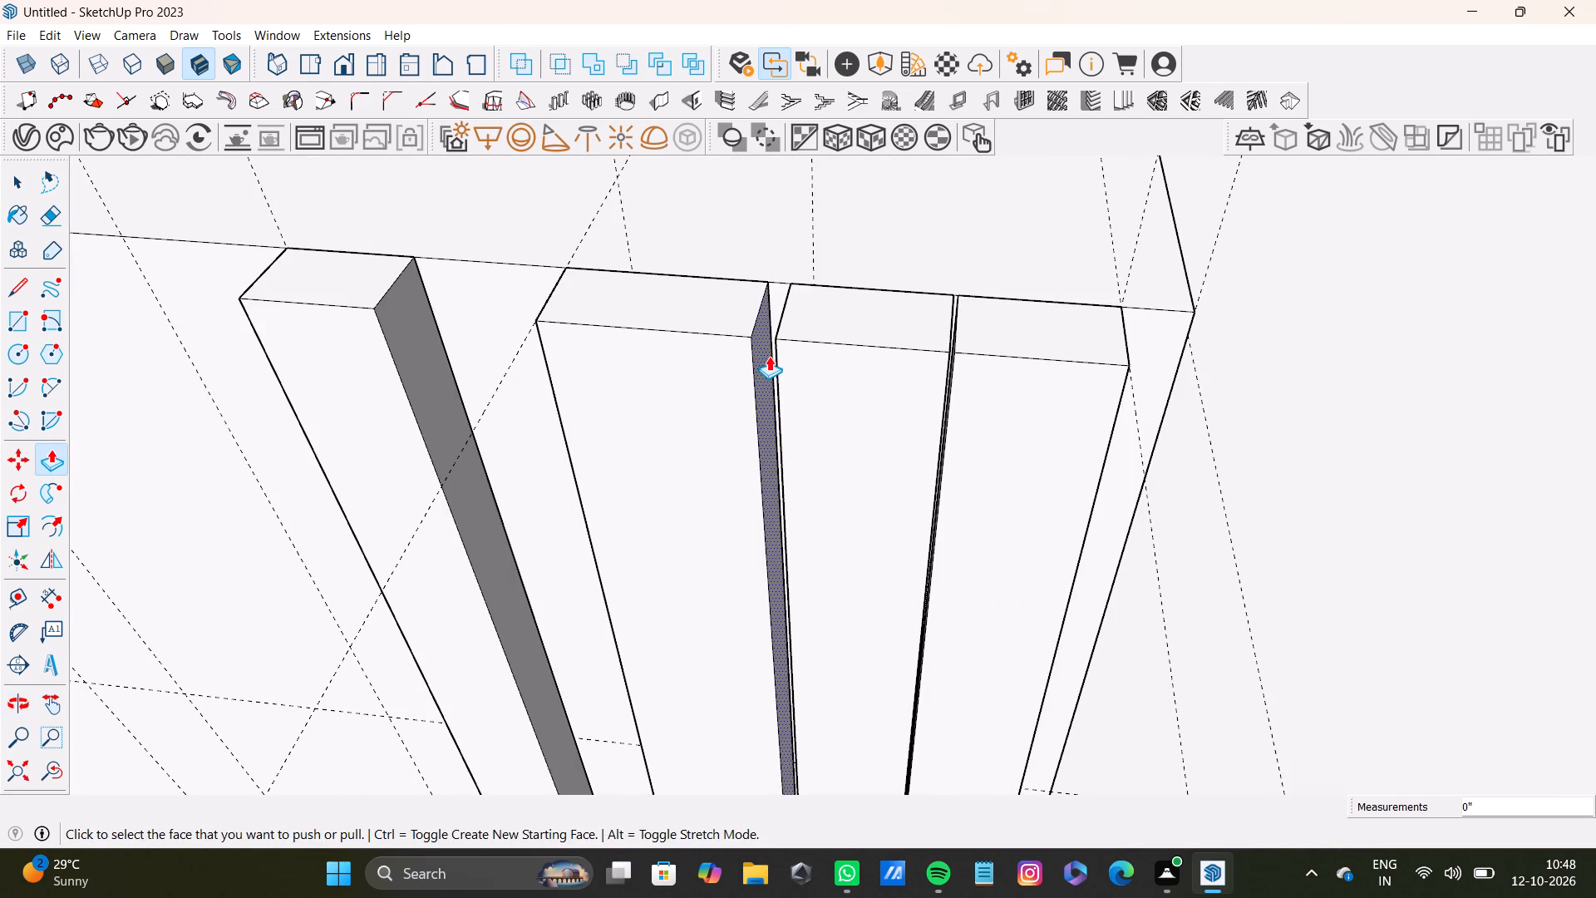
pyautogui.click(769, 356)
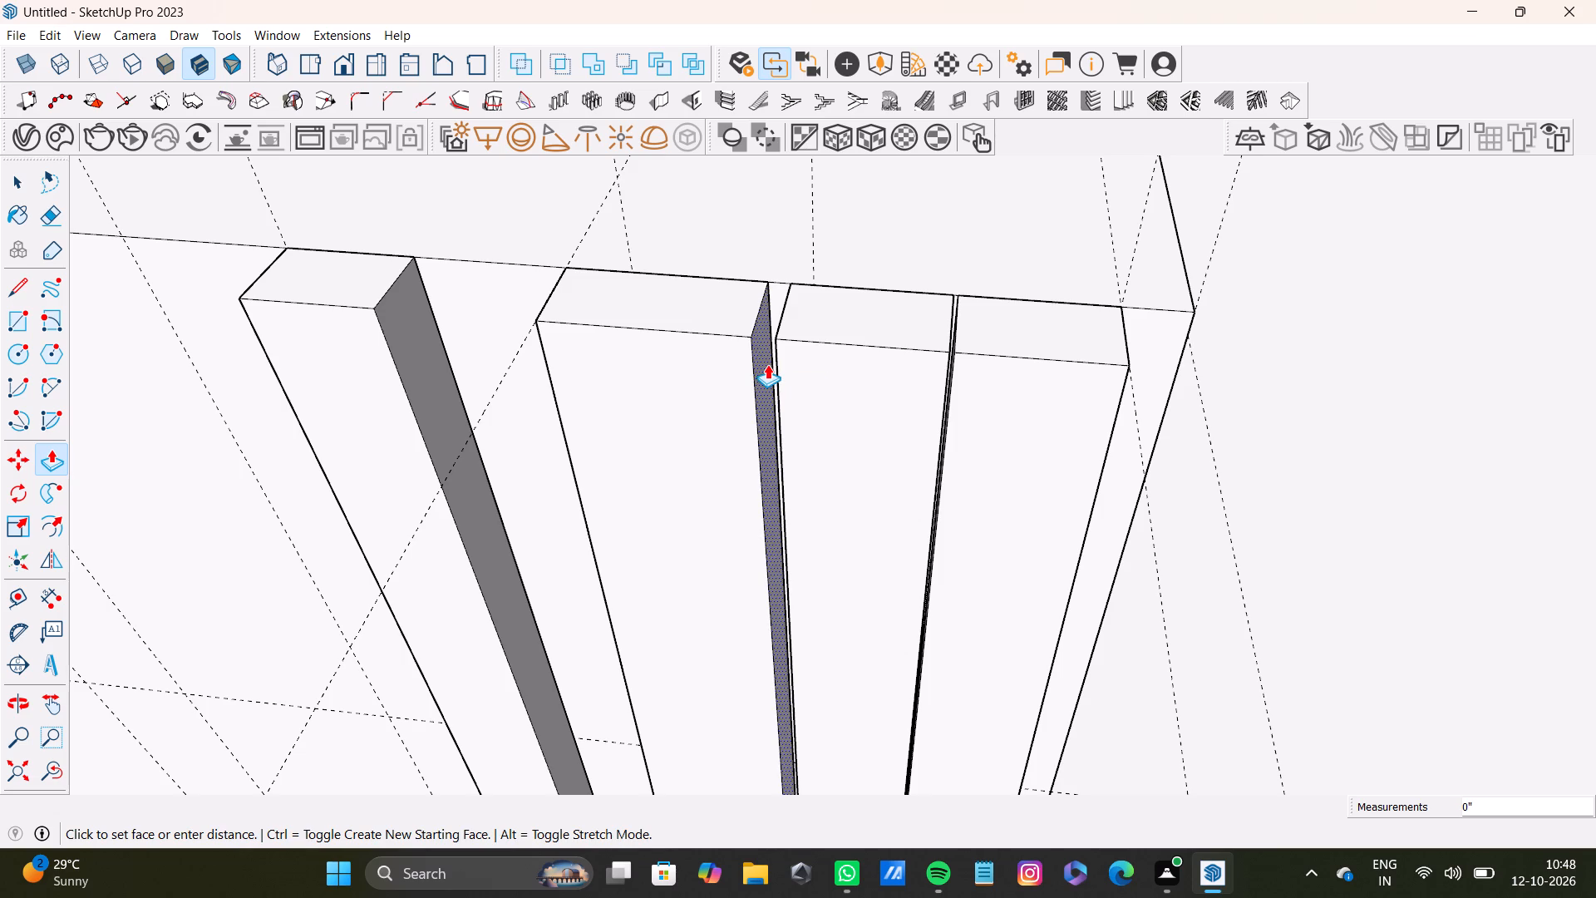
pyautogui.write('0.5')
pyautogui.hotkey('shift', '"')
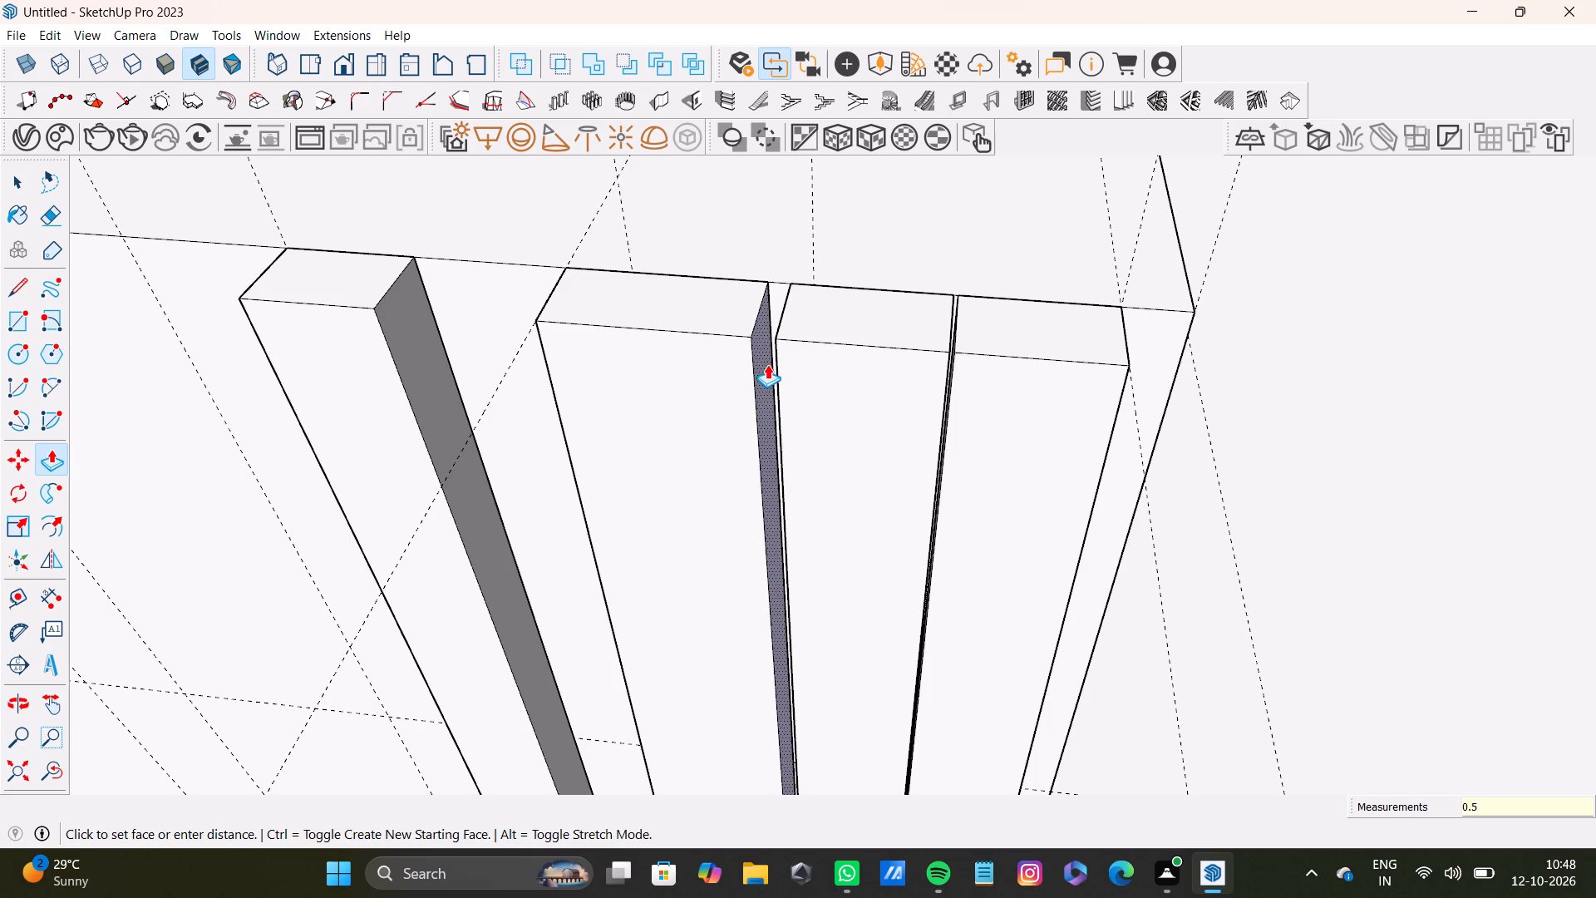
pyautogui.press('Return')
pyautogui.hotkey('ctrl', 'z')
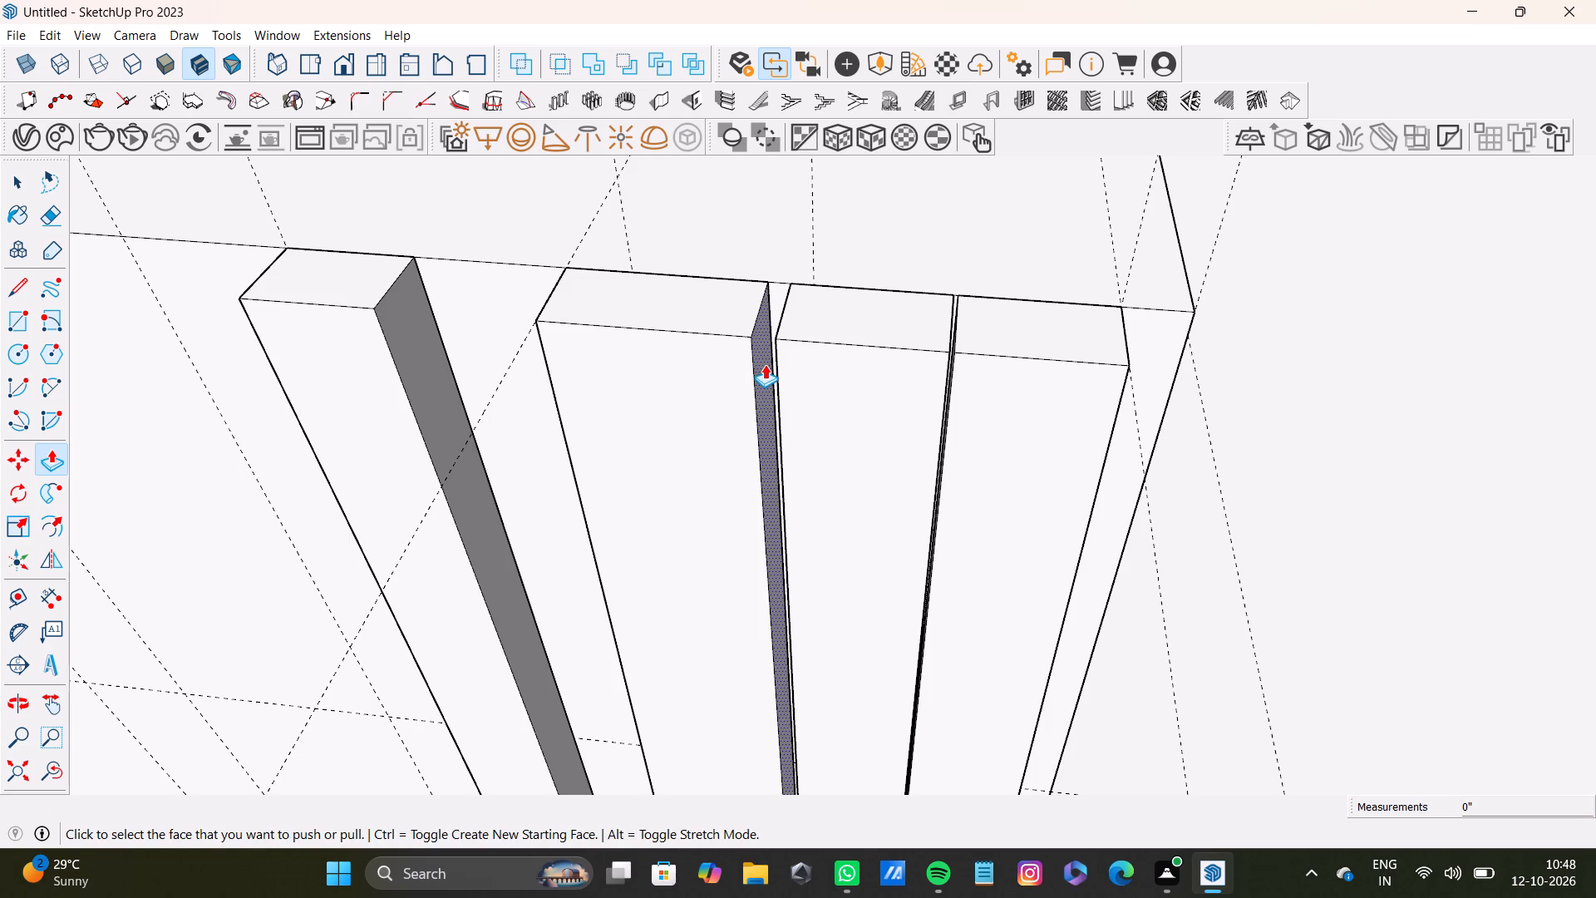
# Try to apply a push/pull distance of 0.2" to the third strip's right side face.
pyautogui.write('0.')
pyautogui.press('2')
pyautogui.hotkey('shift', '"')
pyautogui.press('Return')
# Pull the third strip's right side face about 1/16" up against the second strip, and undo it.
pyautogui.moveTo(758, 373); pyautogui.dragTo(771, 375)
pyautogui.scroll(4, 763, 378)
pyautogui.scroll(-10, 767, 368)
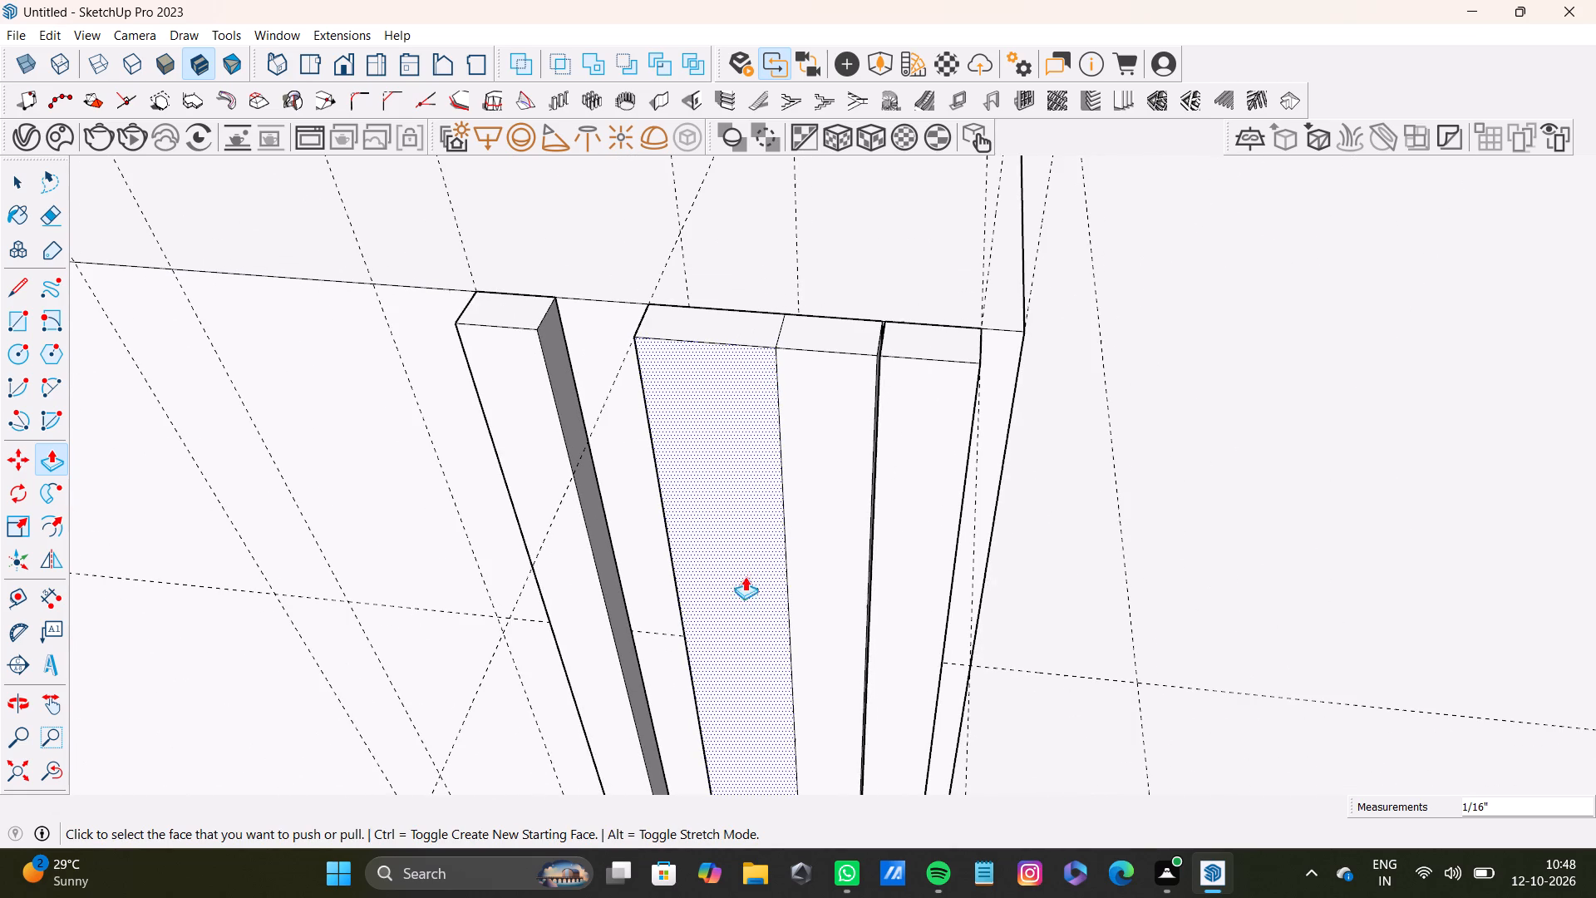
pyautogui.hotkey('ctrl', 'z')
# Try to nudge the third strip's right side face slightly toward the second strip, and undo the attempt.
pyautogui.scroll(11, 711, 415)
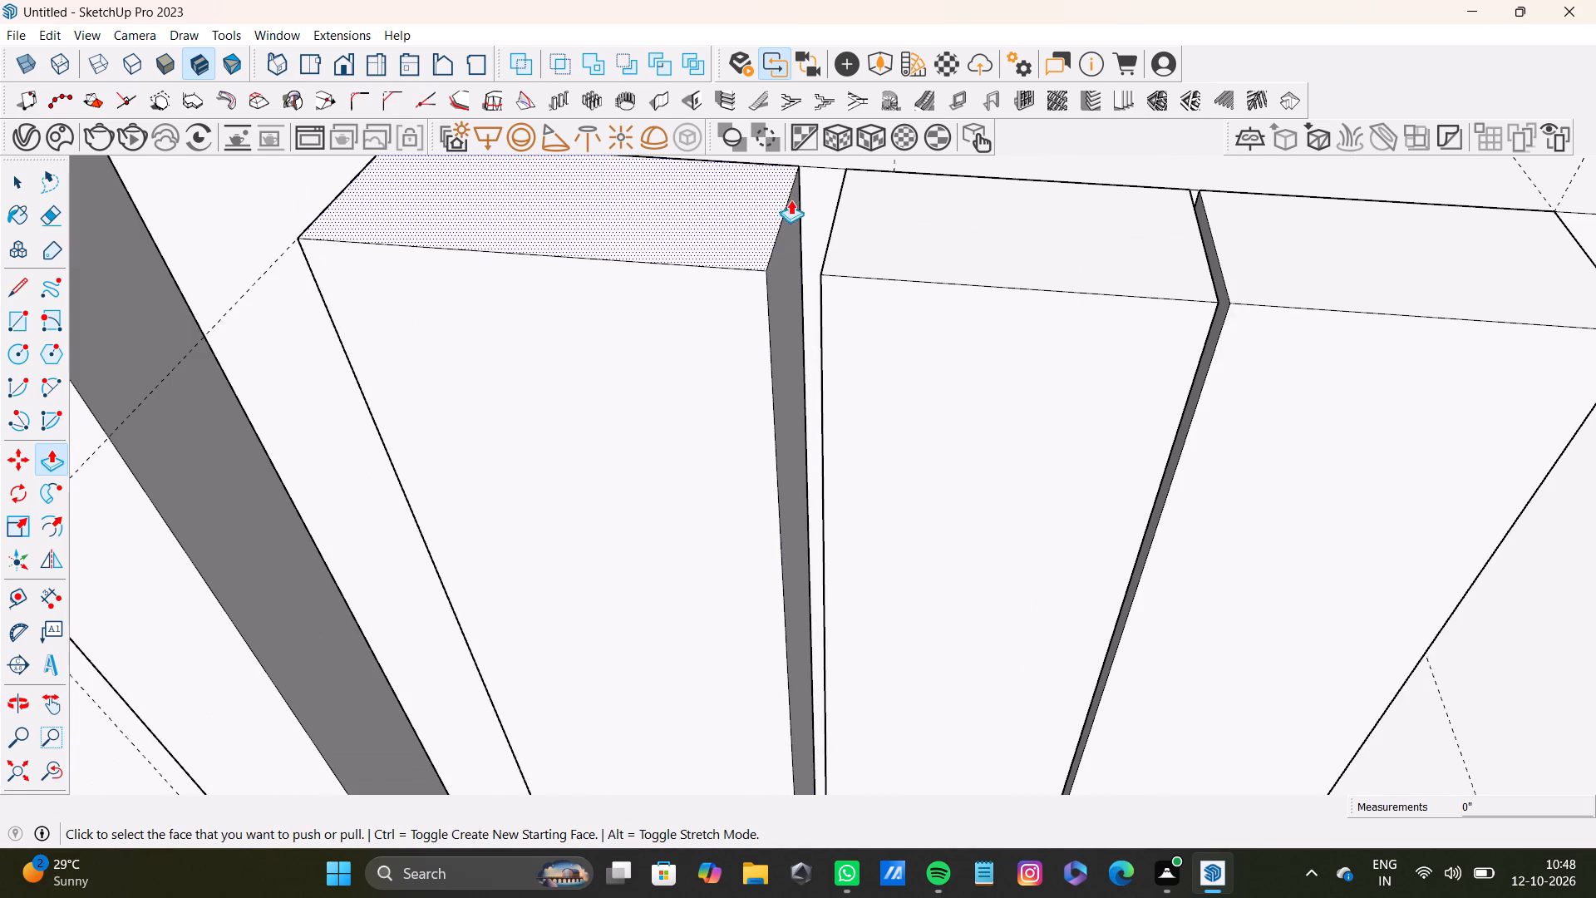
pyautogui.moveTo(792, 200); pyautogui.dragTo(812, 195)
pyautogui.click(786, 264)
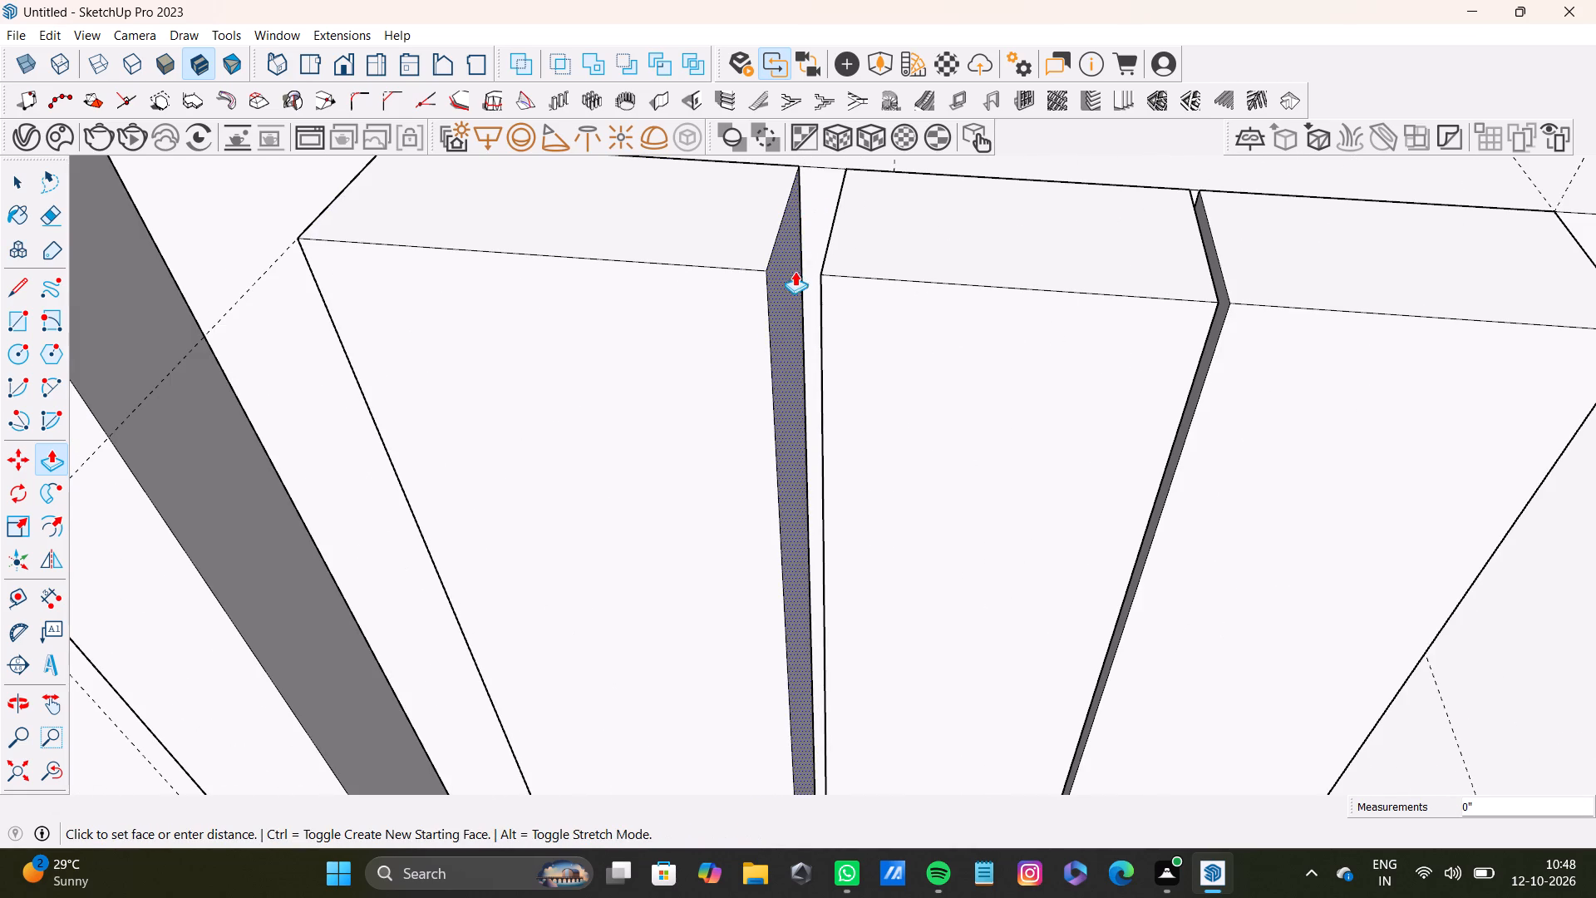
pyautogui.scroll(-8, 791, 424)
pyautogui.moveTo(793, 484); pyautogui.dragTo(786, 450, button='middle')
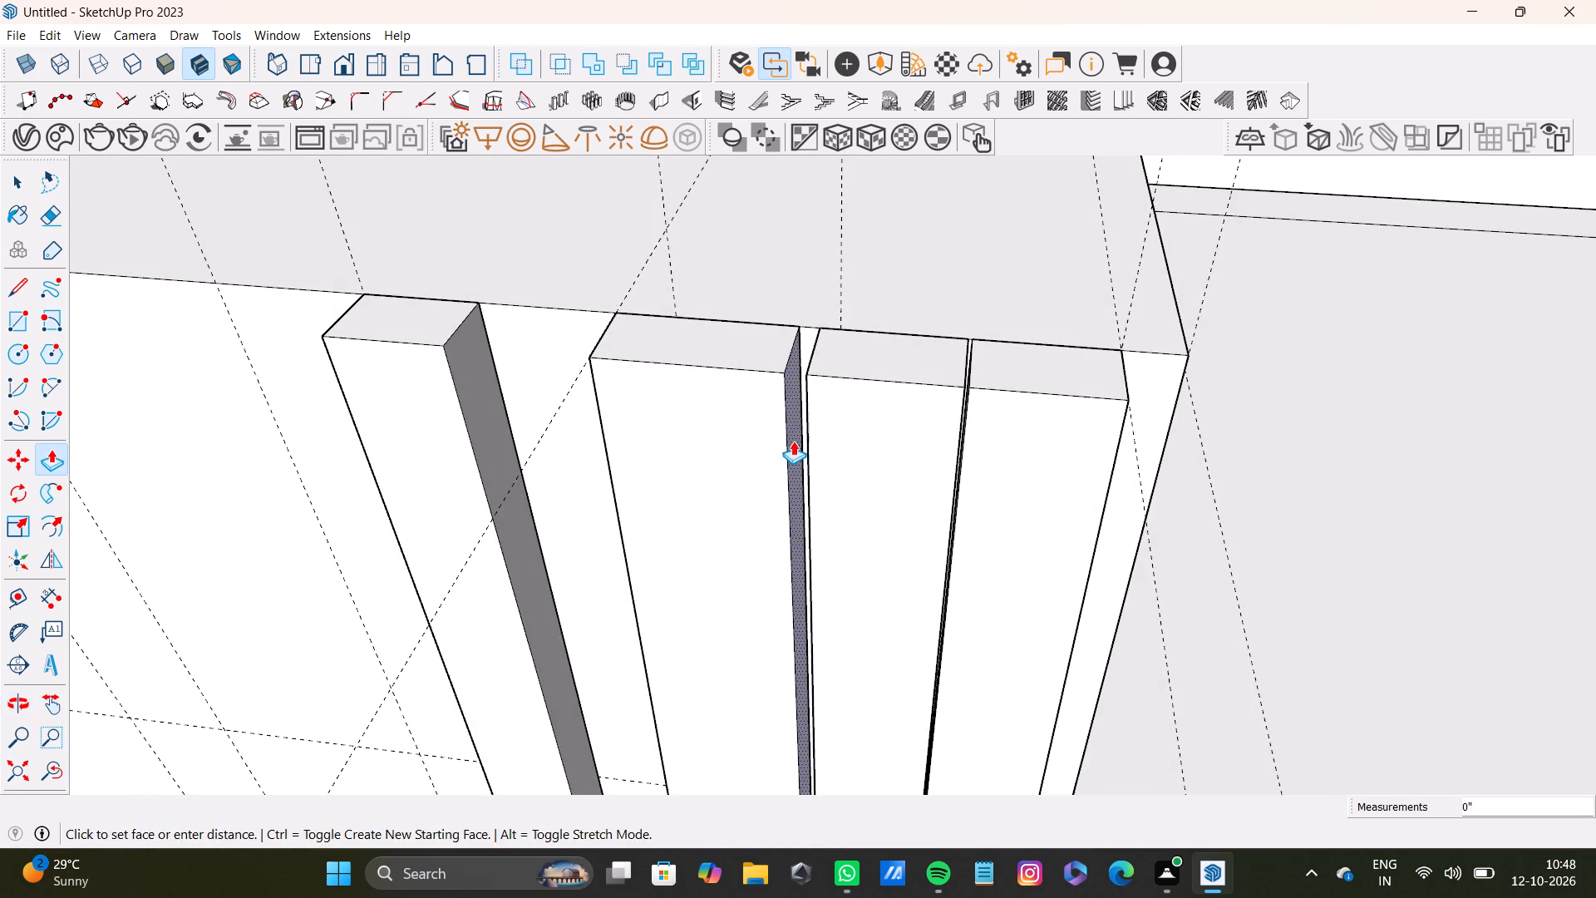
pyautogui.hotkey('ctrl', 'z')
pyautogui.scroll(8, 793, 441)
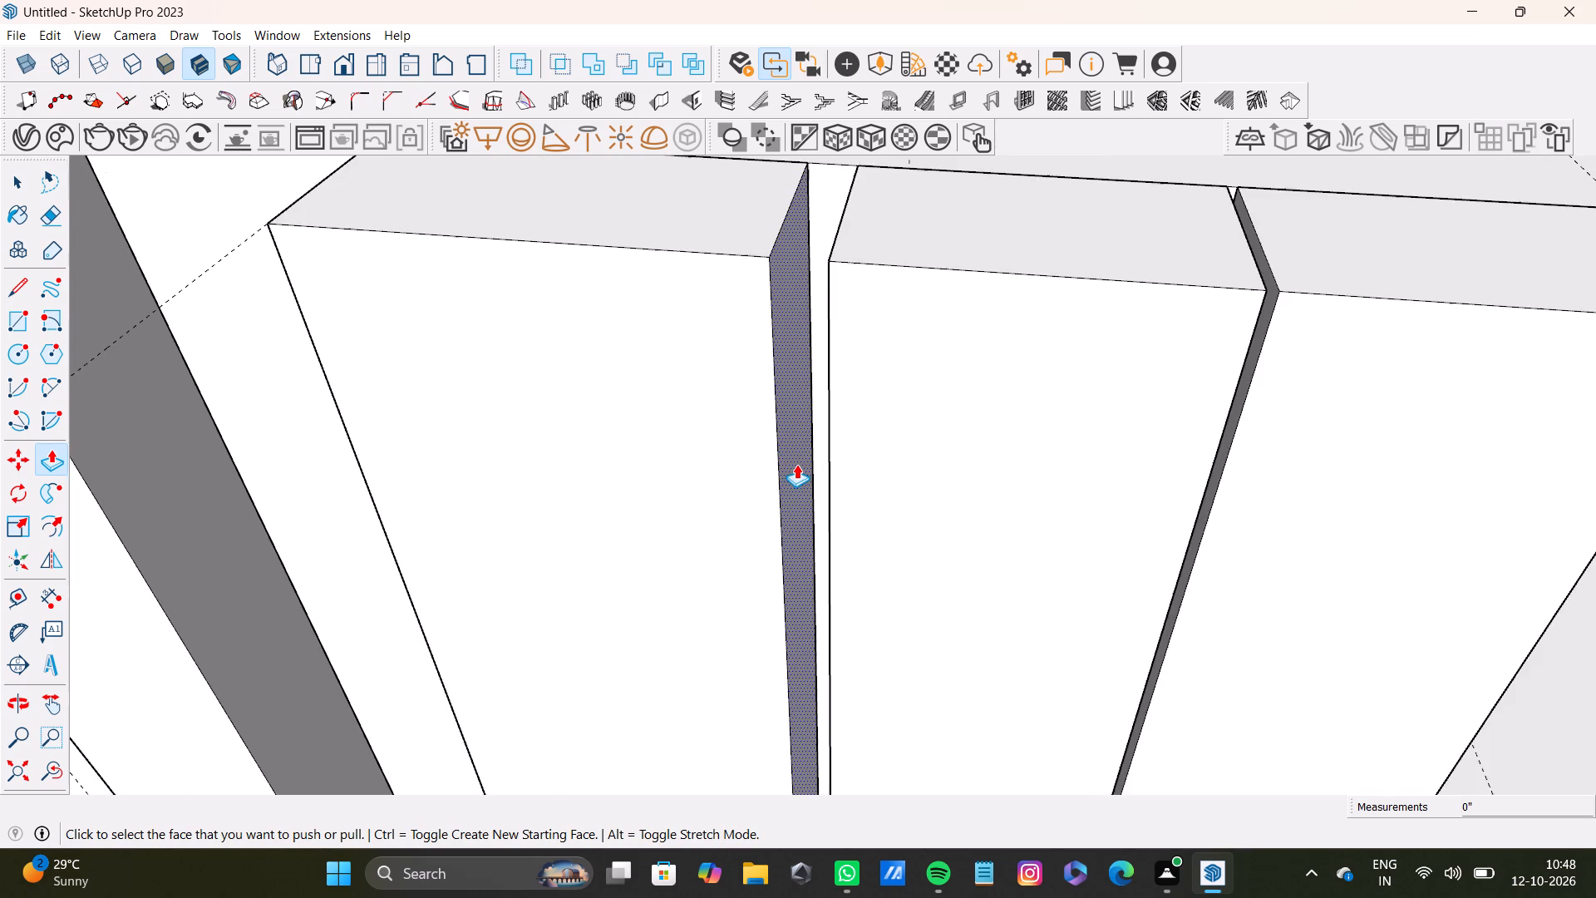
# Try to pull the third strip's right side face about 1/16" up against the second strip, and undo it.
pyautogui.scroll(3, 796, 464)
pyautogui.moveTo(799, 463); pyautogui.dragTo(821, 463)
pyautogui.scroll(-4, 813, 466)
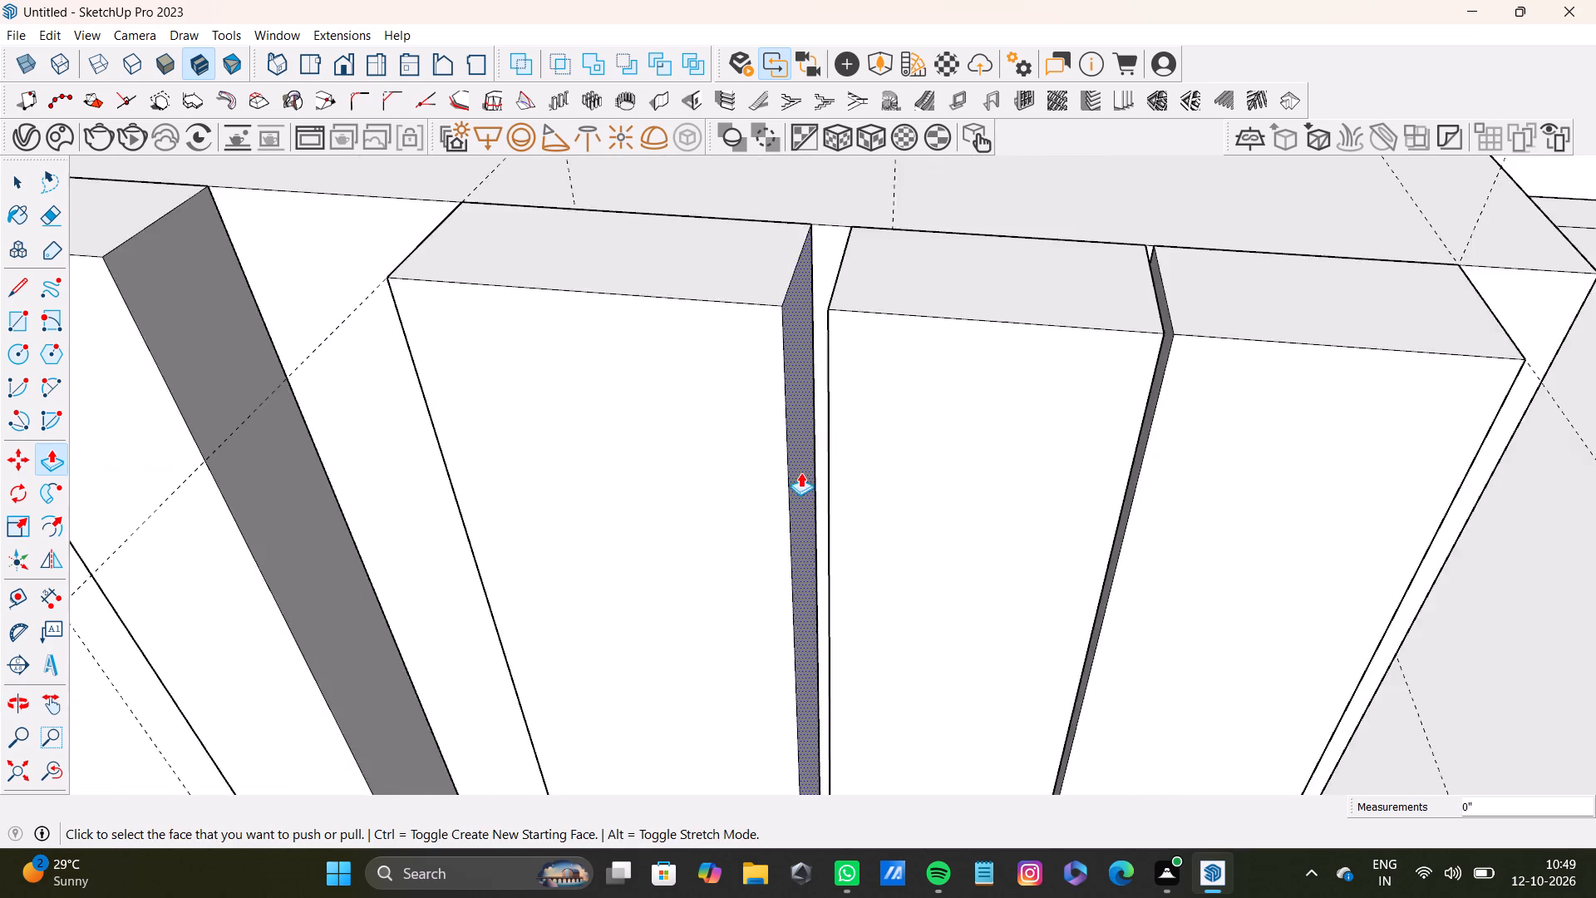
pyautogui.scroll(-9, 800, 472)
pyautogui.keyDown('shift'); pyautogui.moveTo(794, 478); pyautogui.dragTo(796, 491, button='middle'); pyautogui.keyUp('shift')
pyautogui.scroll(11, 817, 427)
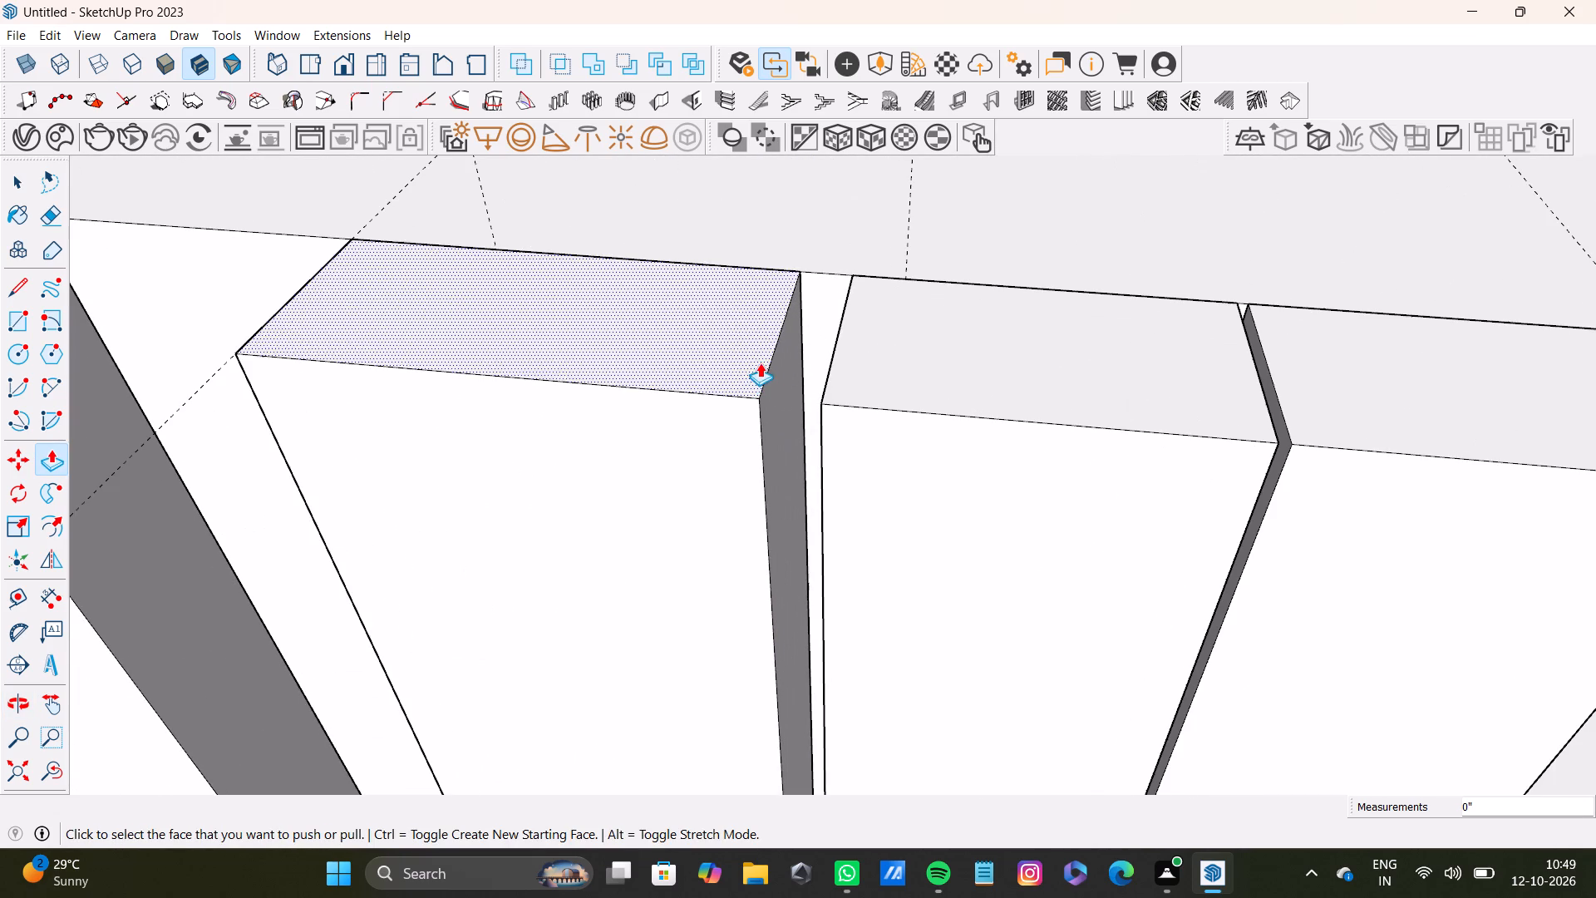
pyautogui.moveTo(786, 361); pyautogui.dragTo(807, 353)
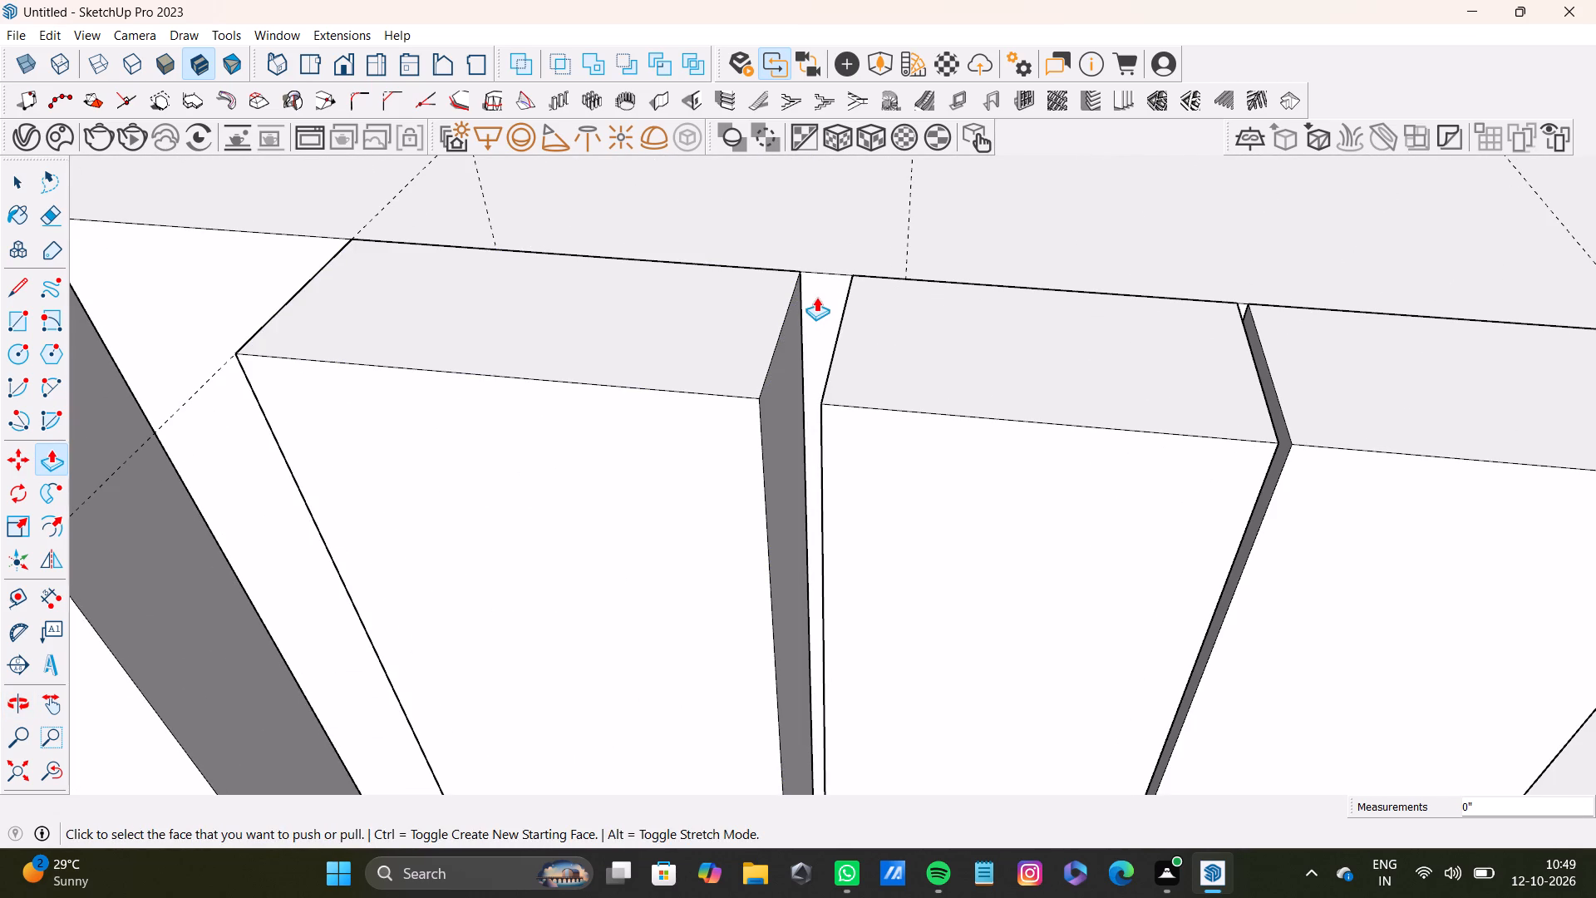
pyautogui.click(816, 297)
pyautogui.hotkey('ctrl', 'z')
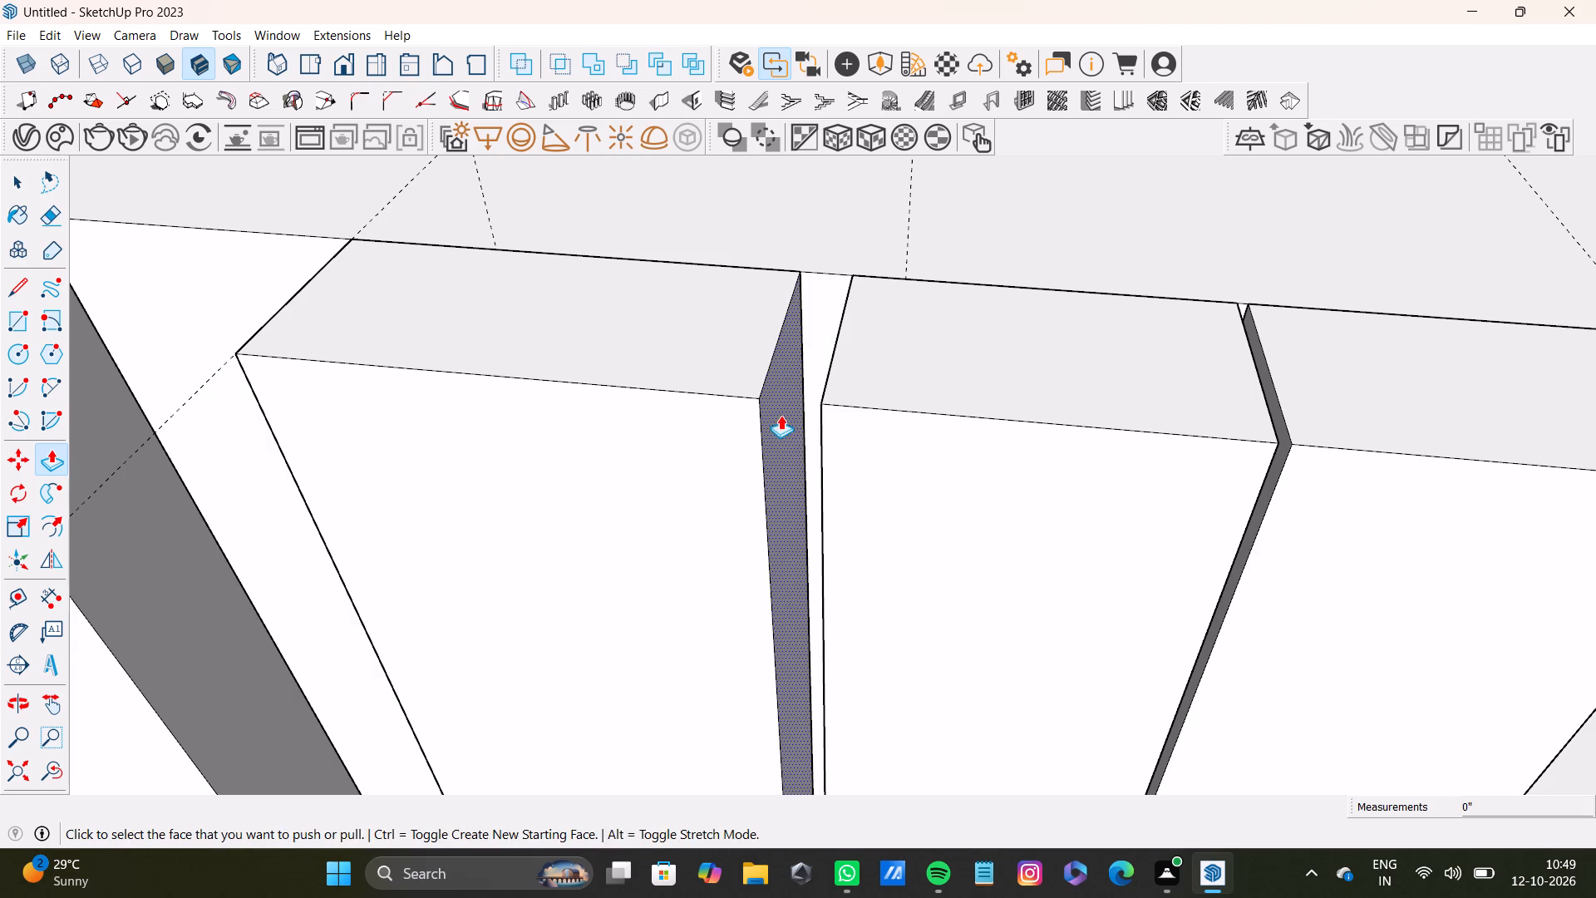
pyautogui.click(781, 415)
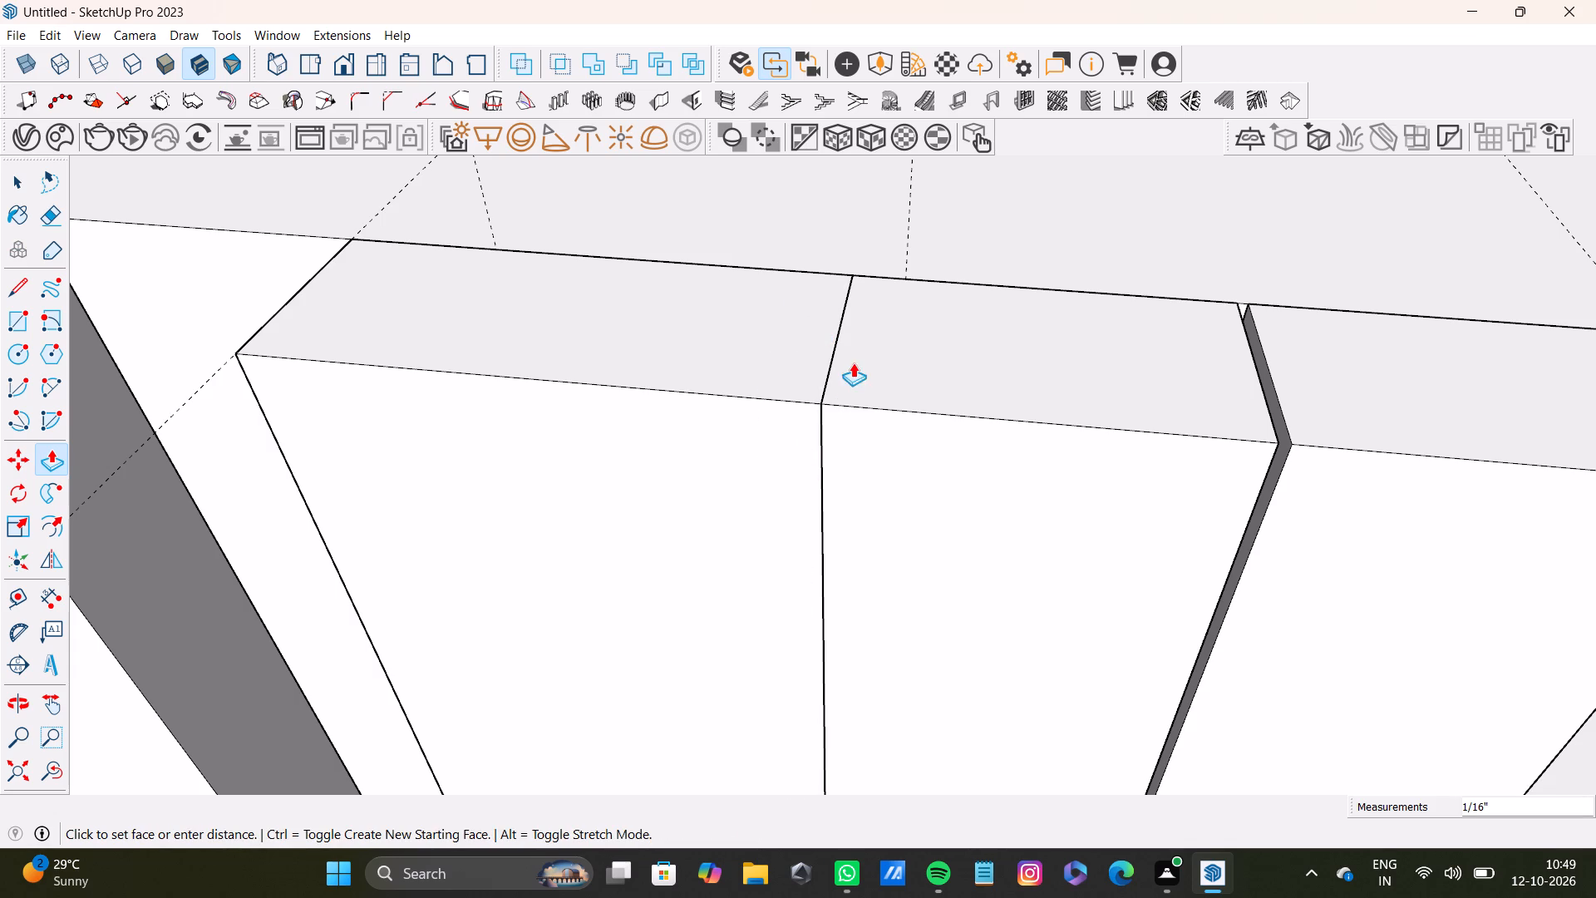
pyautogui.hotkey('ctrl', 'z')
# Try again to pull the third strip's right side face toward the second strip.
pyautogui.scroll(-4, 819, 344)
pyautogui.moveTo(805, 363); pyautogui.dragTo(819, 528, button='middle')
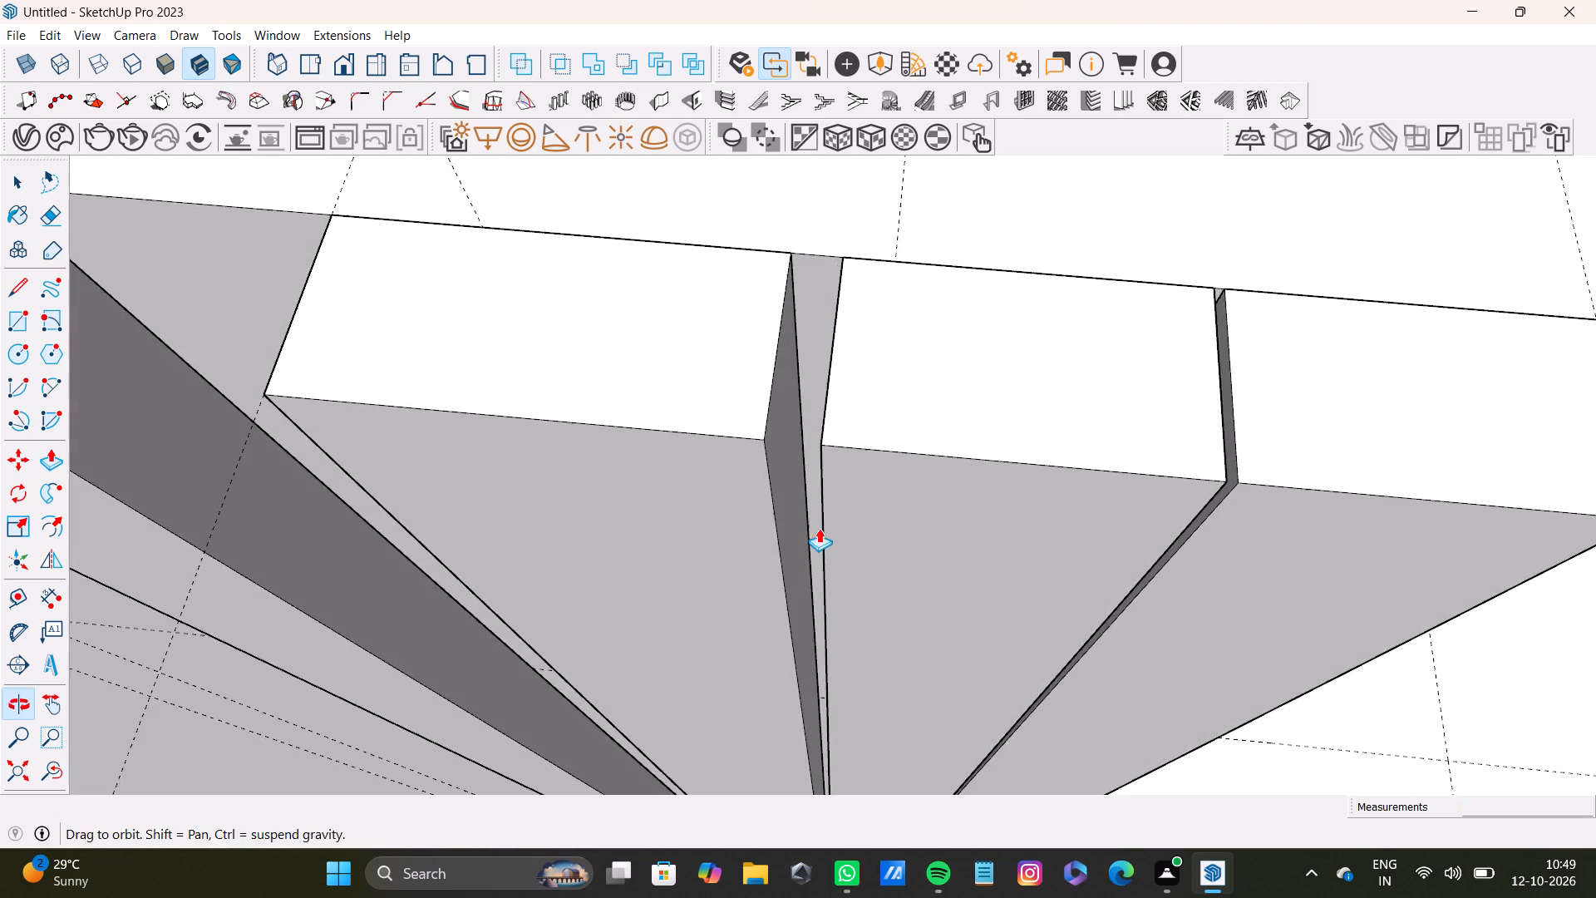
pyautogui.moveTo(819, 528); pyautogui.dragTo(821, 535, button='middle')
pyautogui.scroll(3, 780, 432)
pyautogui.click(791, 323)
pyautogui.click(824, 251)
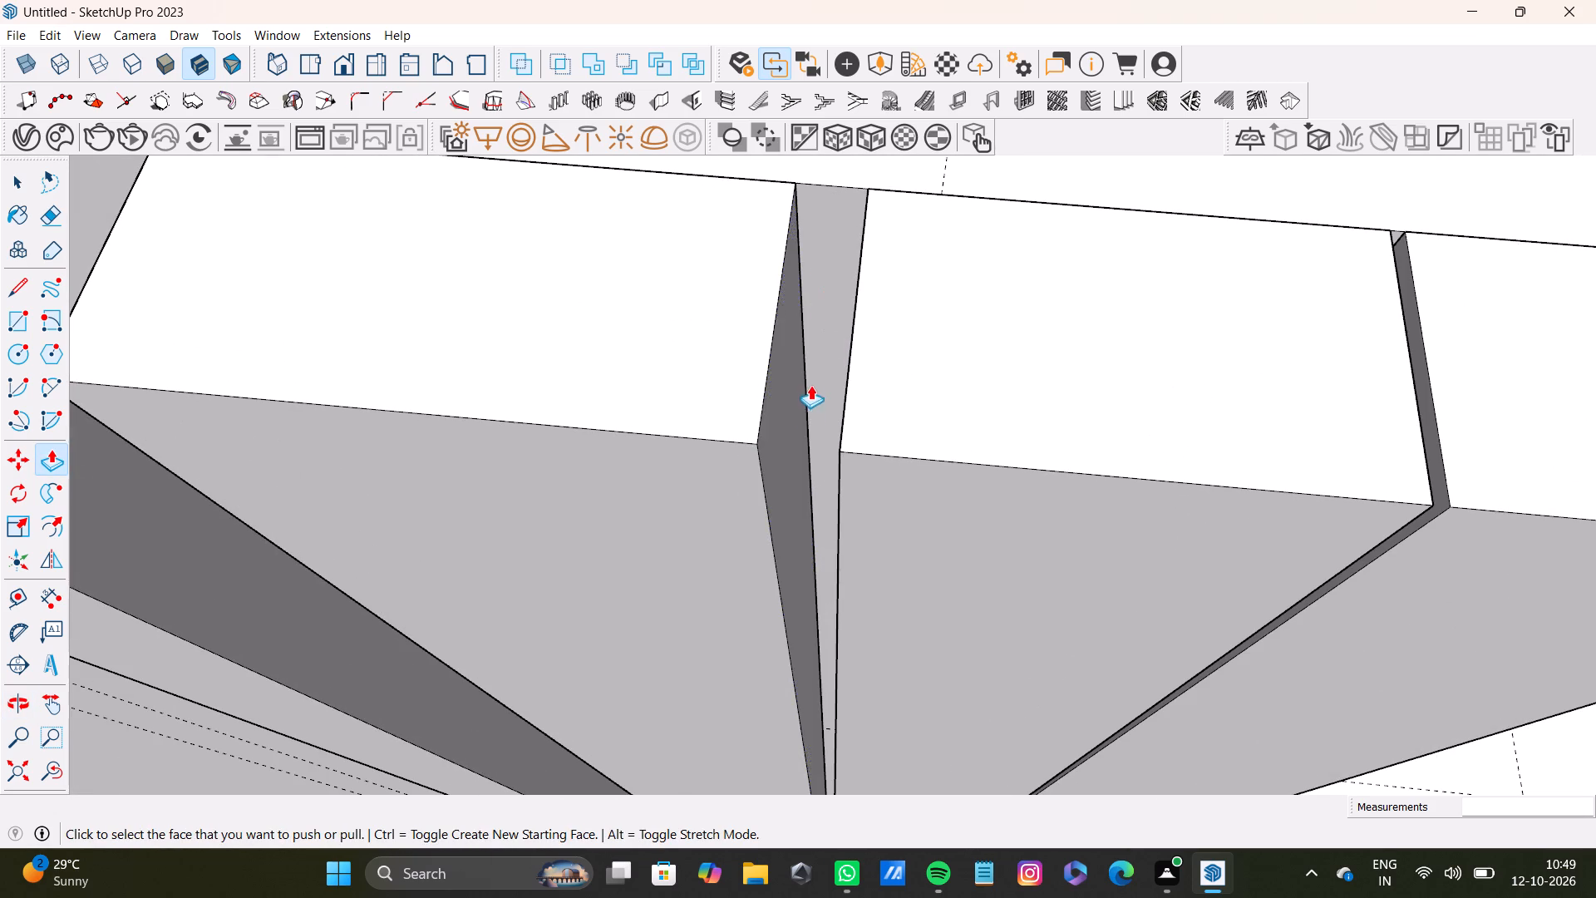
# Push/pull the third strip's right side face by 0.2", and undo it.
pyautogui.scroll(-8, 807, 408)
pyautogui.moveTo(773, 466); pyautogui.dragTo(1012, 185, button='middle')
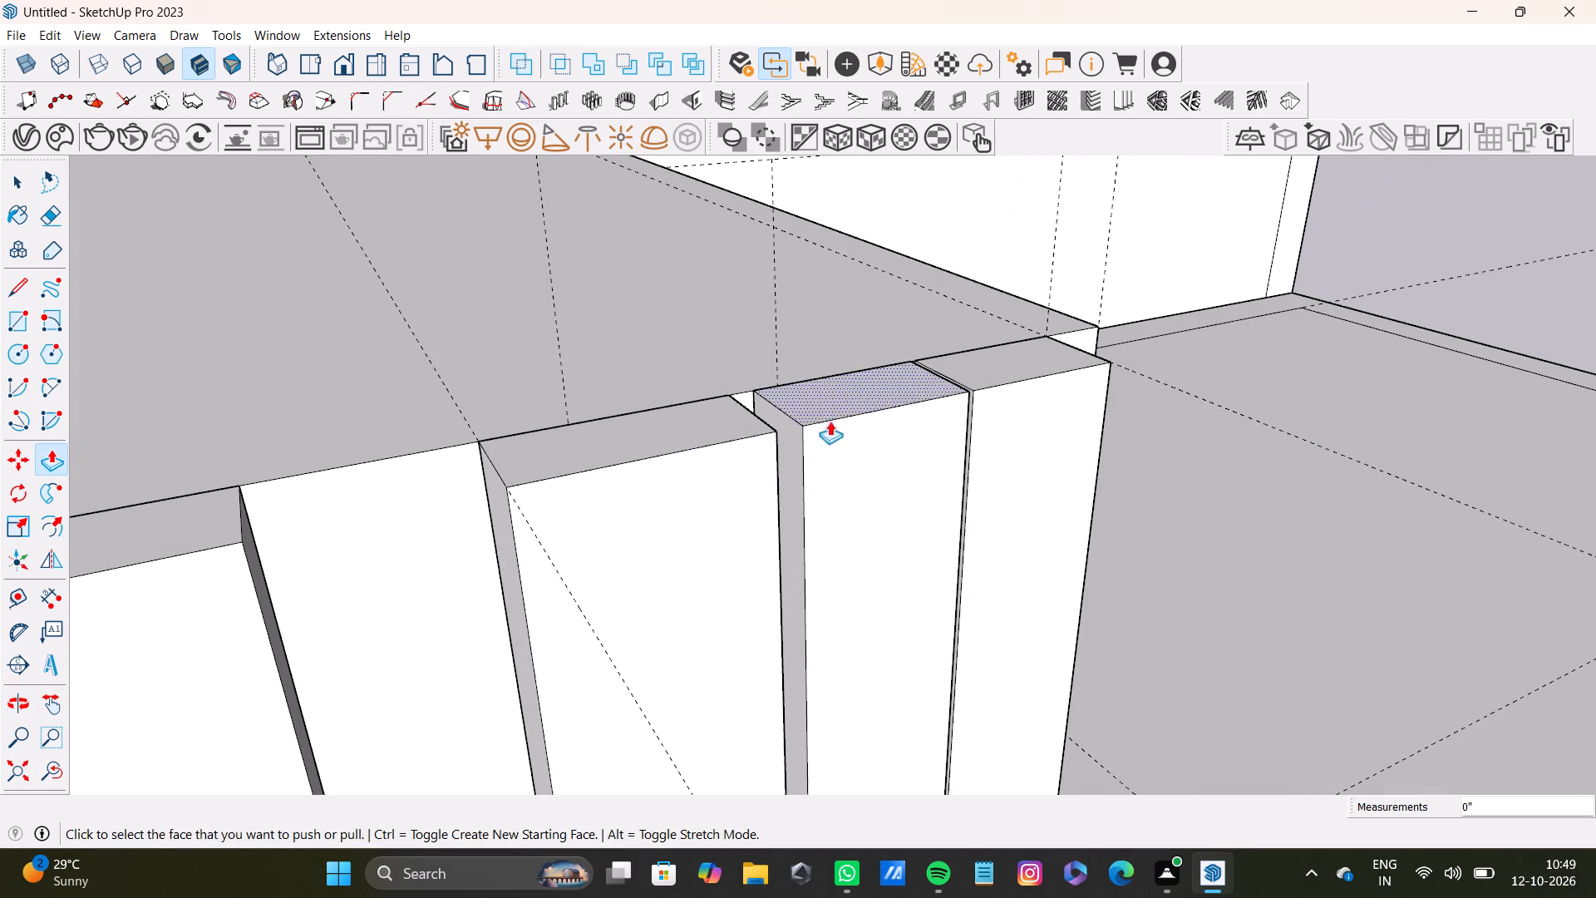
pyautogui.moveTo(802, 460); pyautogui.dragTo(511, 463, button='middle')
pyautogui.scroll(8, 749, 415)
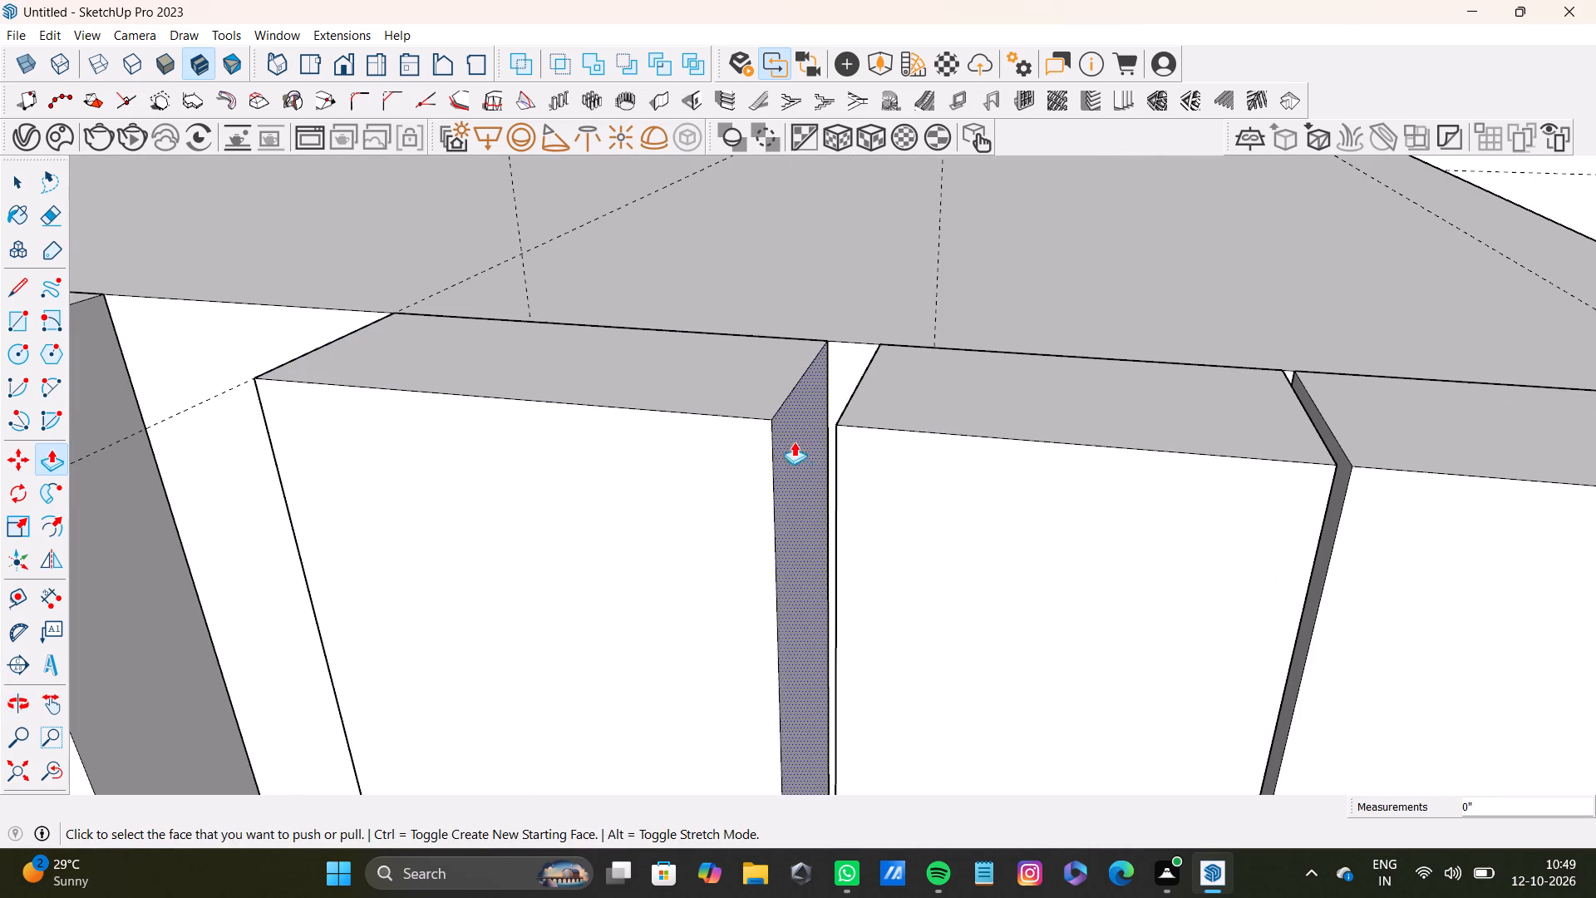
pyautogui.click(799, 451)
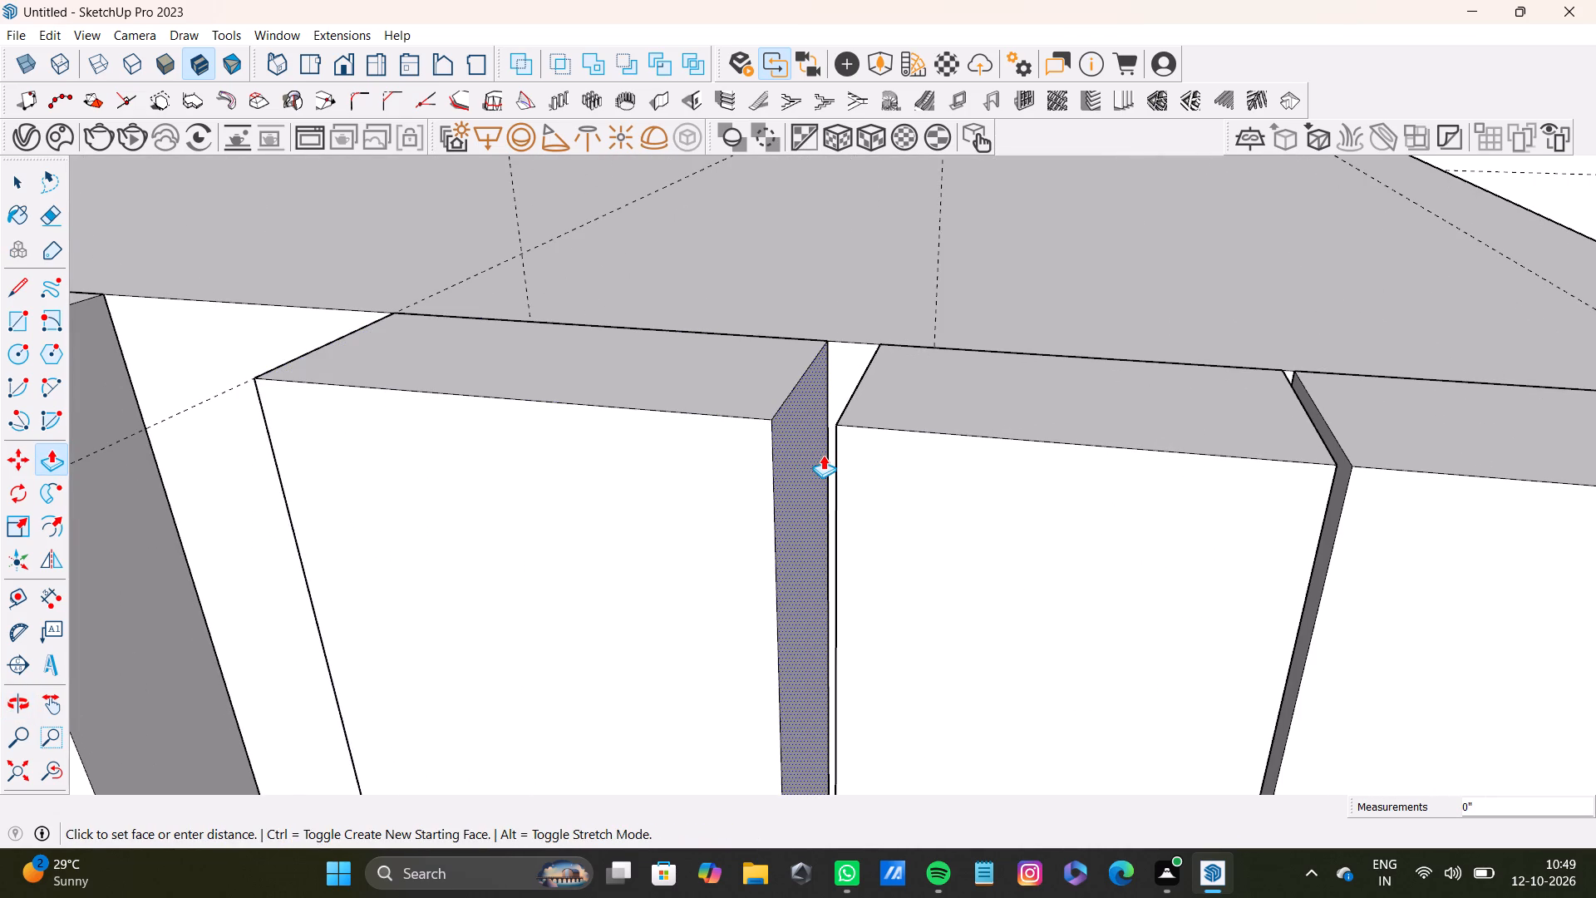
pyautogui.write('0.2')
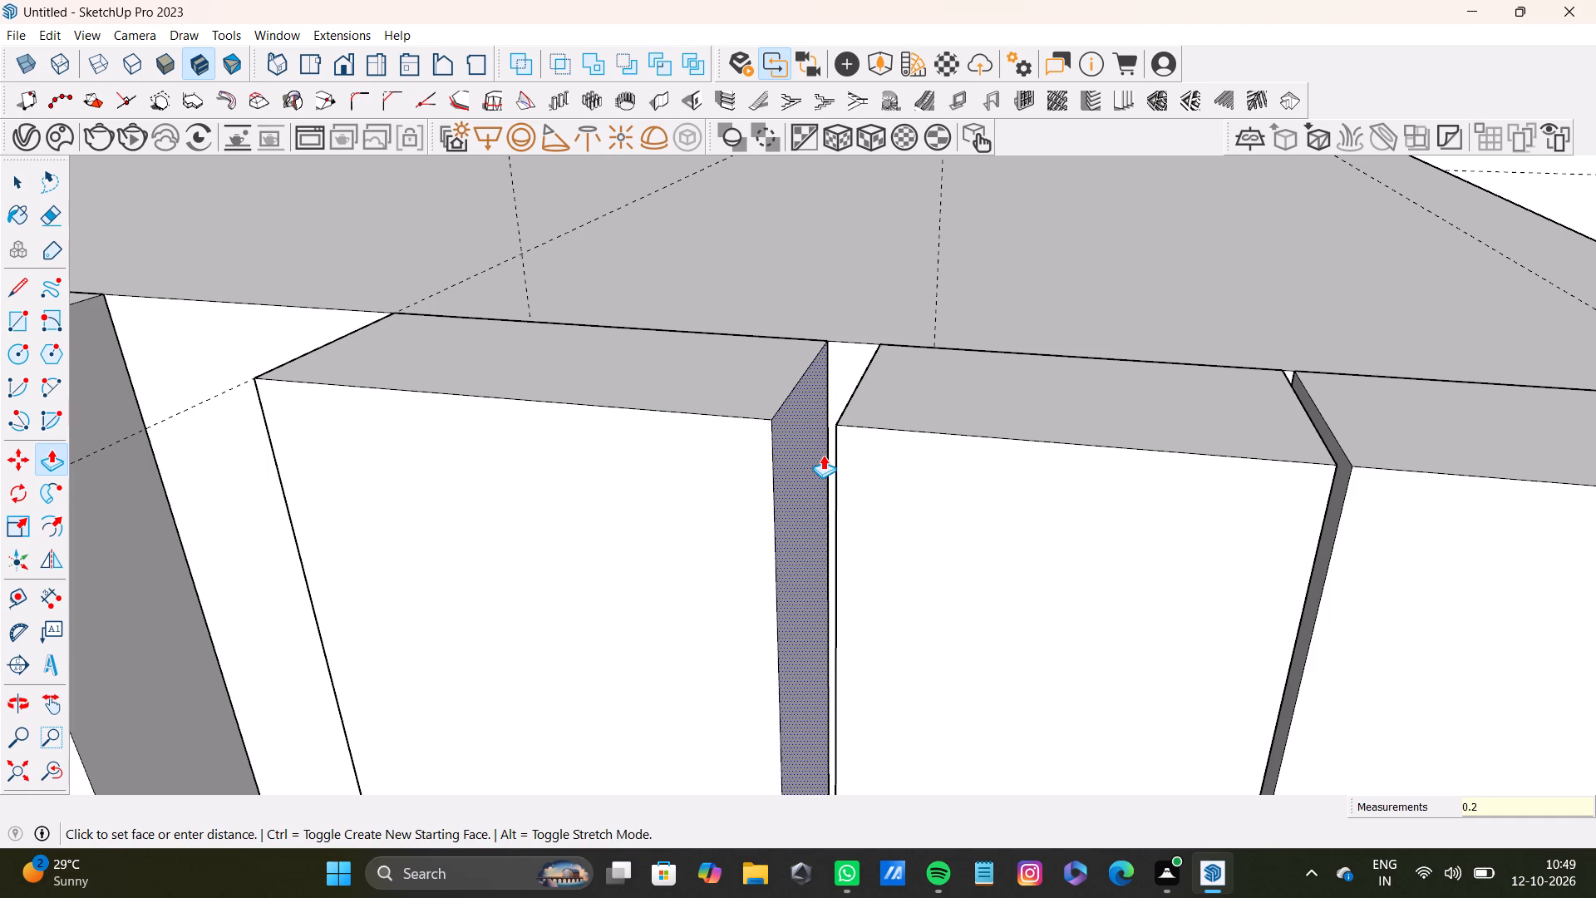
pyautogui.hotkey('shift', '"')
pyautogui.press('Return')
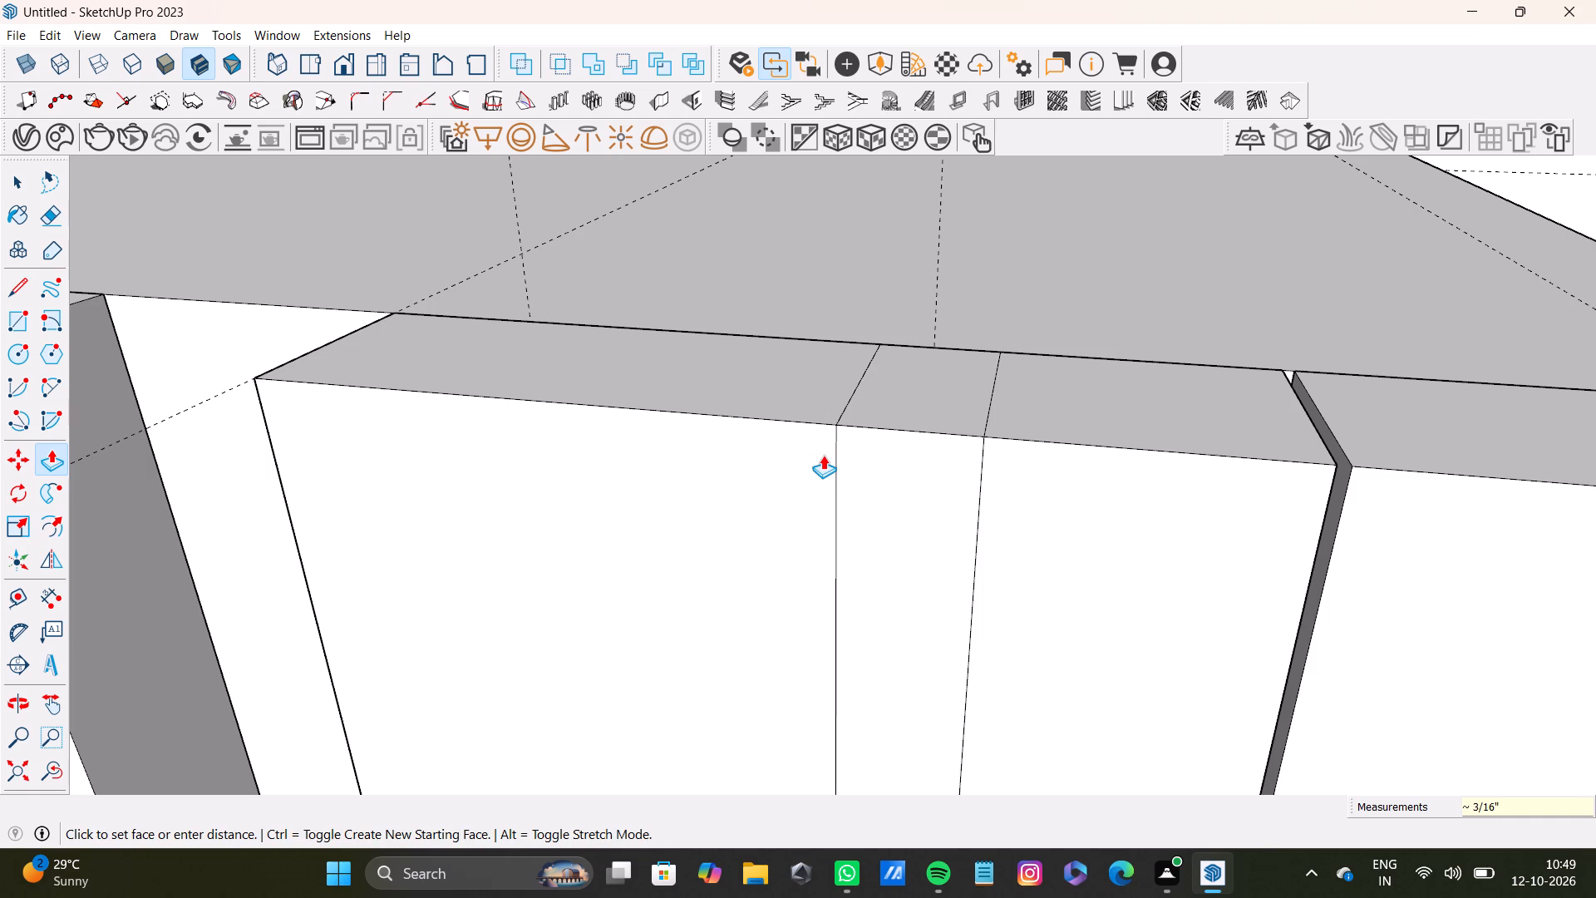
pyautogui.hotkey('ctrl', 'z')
# Undo the earlier shifts that brought the second and third strips closer to the outermost strip at the box's corner.
pyautogui.scroll(-19, 840, 405)
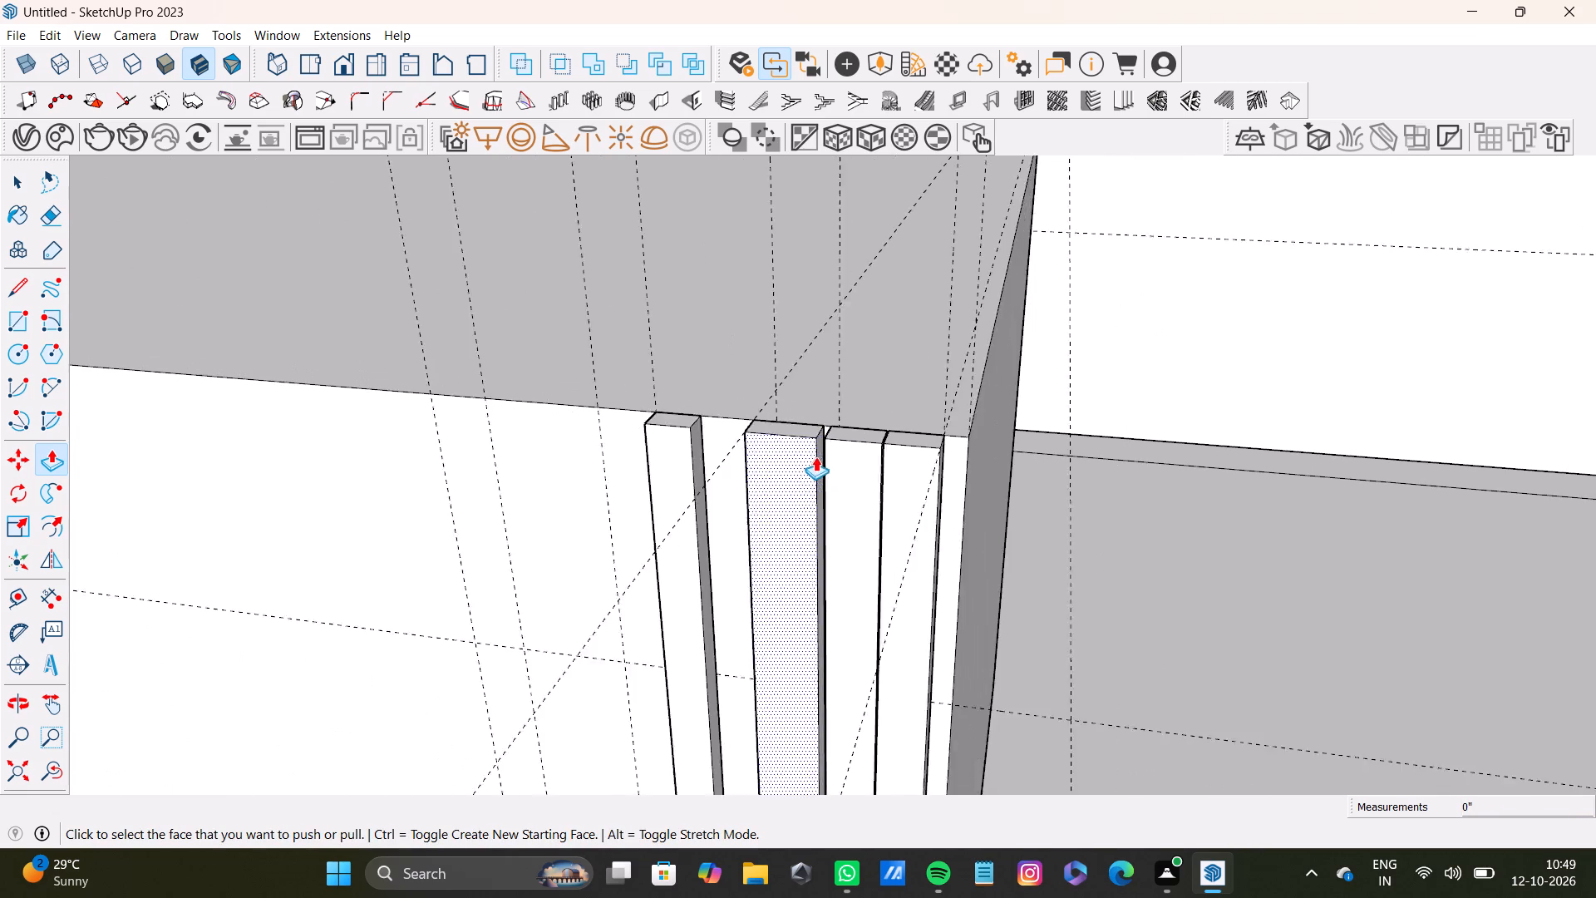
pyautogui.scroll(-10, 815, 456)
pyautogui.moveTo(810, 565); pyautogui.dragTo(873, 527, button='middle')
pyautogui.scroll(20, 872, 493)
pyautogui.scroll(7, 872, 493)
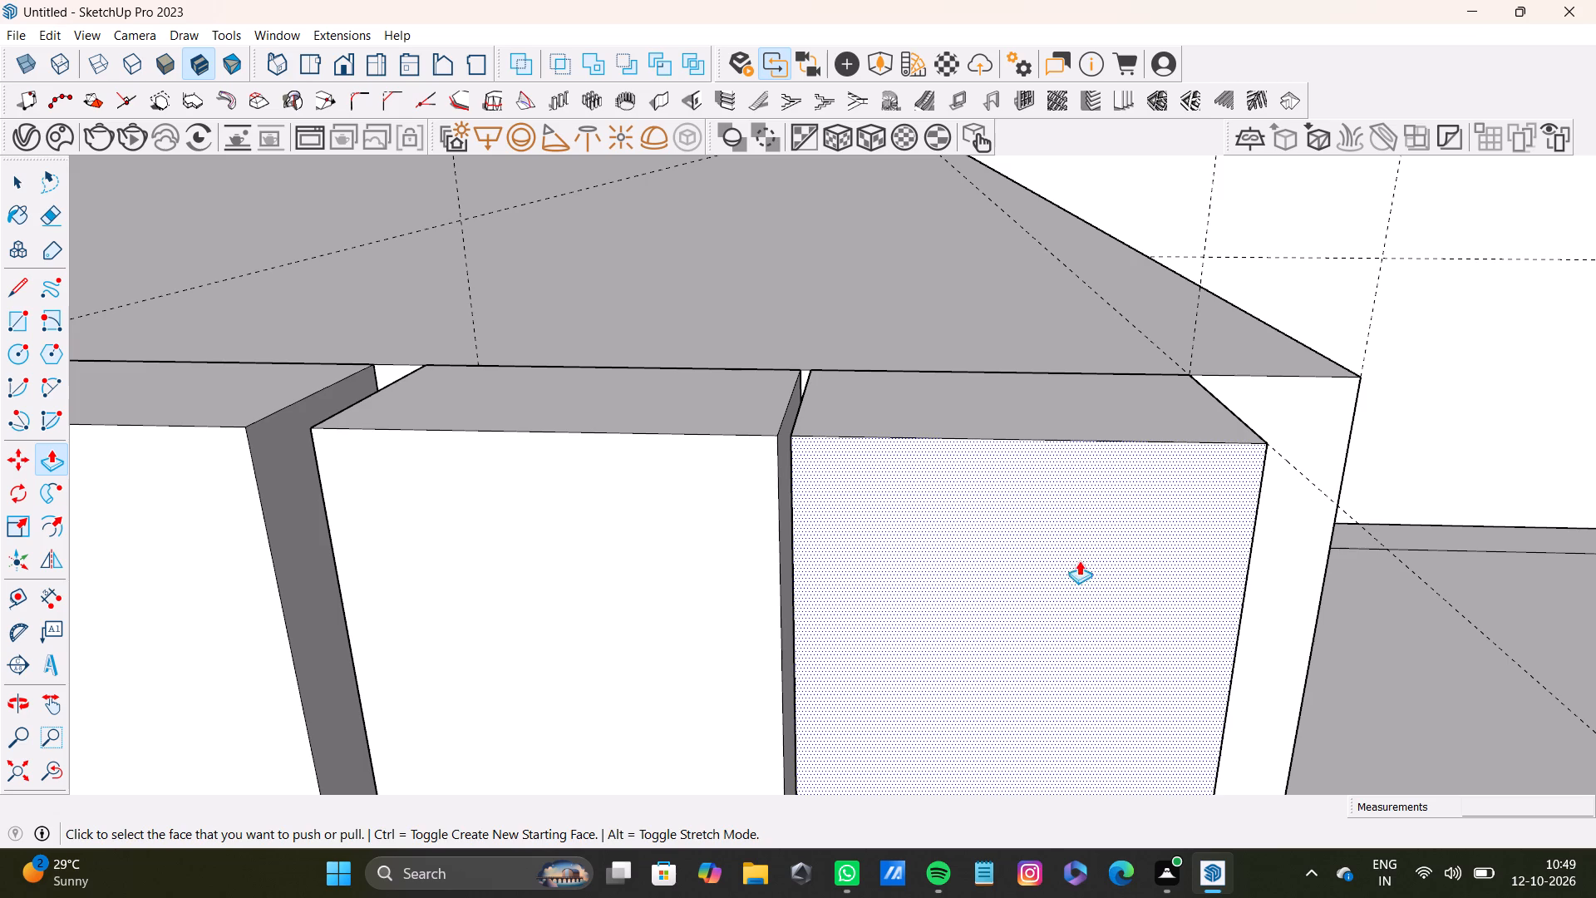
pyautogui.hotkey('ctrl', 'z')
pyautogui.hotkey('ctrl', 'z')
pyautogui.hotkey('ctrl', 'z')
pyautogui.hotkey('ctrl', 'z')
pyautogui.hotkey('ctrl', 'z')
pyautogui.hotkey('ctrl', 'z')
pyautogui.hotkey('ctrl', 'z')
pyautogui.hotkey('ctrl', 'z')
pyautogui.hotkey('ctrl', 'z')
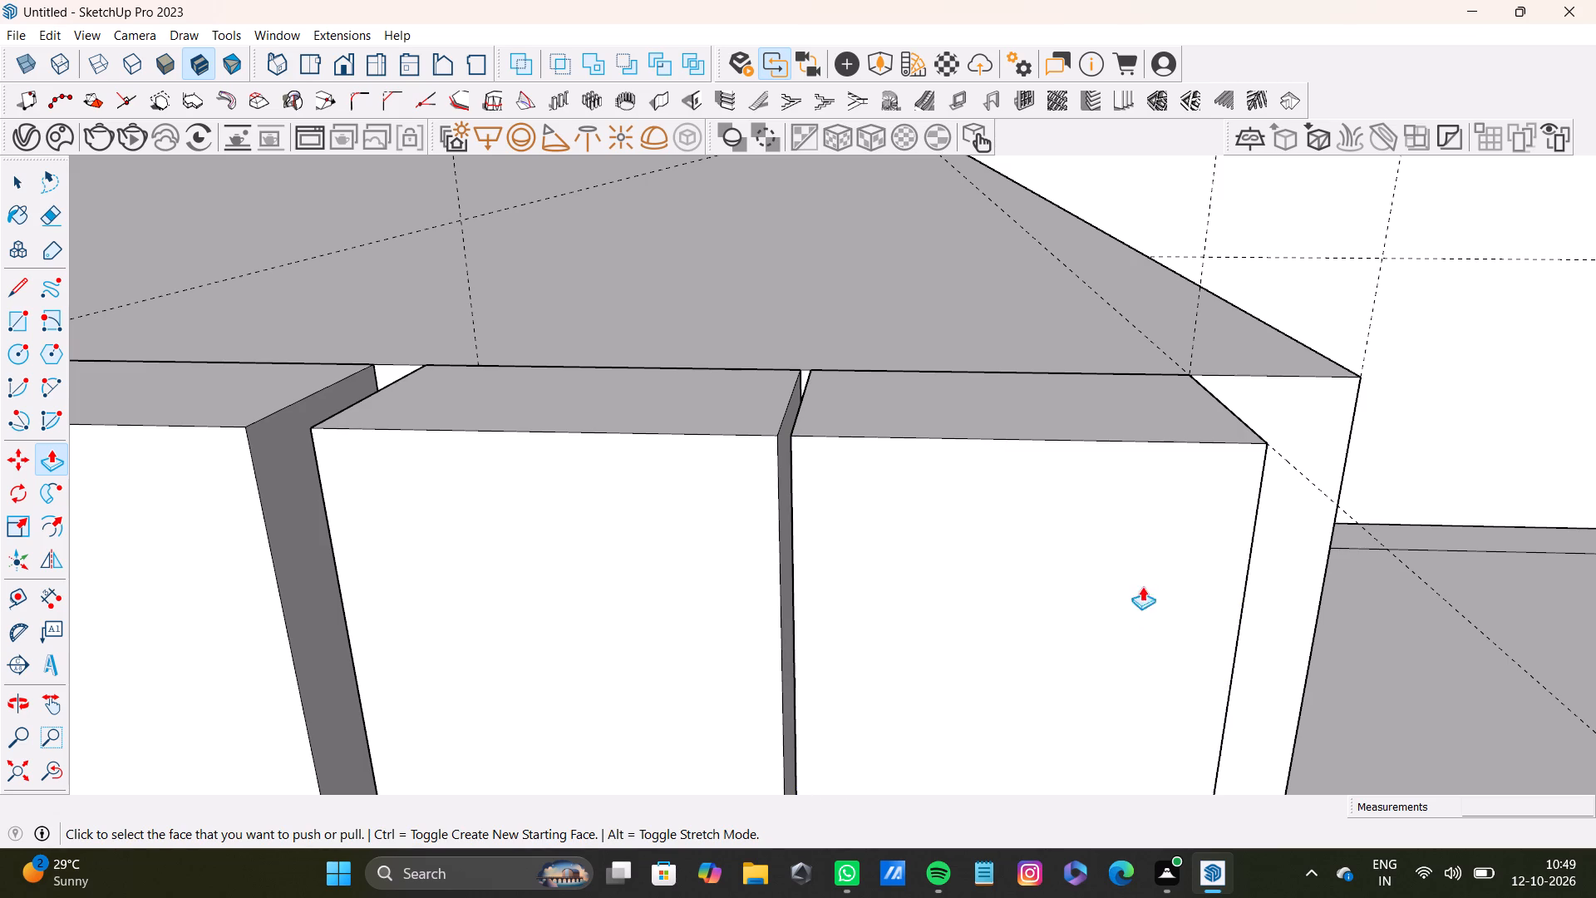
pyautogui.hotkey('ctrl', 'z')
pyautogui.hotkey('ctrl', 'z')
pyautogui.hotkey('ctrl', 'z')
pyautogui.hotkey('ctrl', 'z')
pyautogui.hotkey('ctrl', 'z')
pyautogui.hotkey('ctrl', 'z')
pyautogui.hotkey('ctrl', 'z')
pyautogui.hotkey('ctrl', 'z')
pyautogui.hotkey('ctrl', 'z')
pyautogui.hotkey('ctrl', 'z')
pyautogui.hotkey('ctrl', 'z')
pyautogui.hotkey('ctrl', 'z')
pyautogui.hotkey('ctrl', 'z')
pyautogui.hotkey('ctrl', 'z')
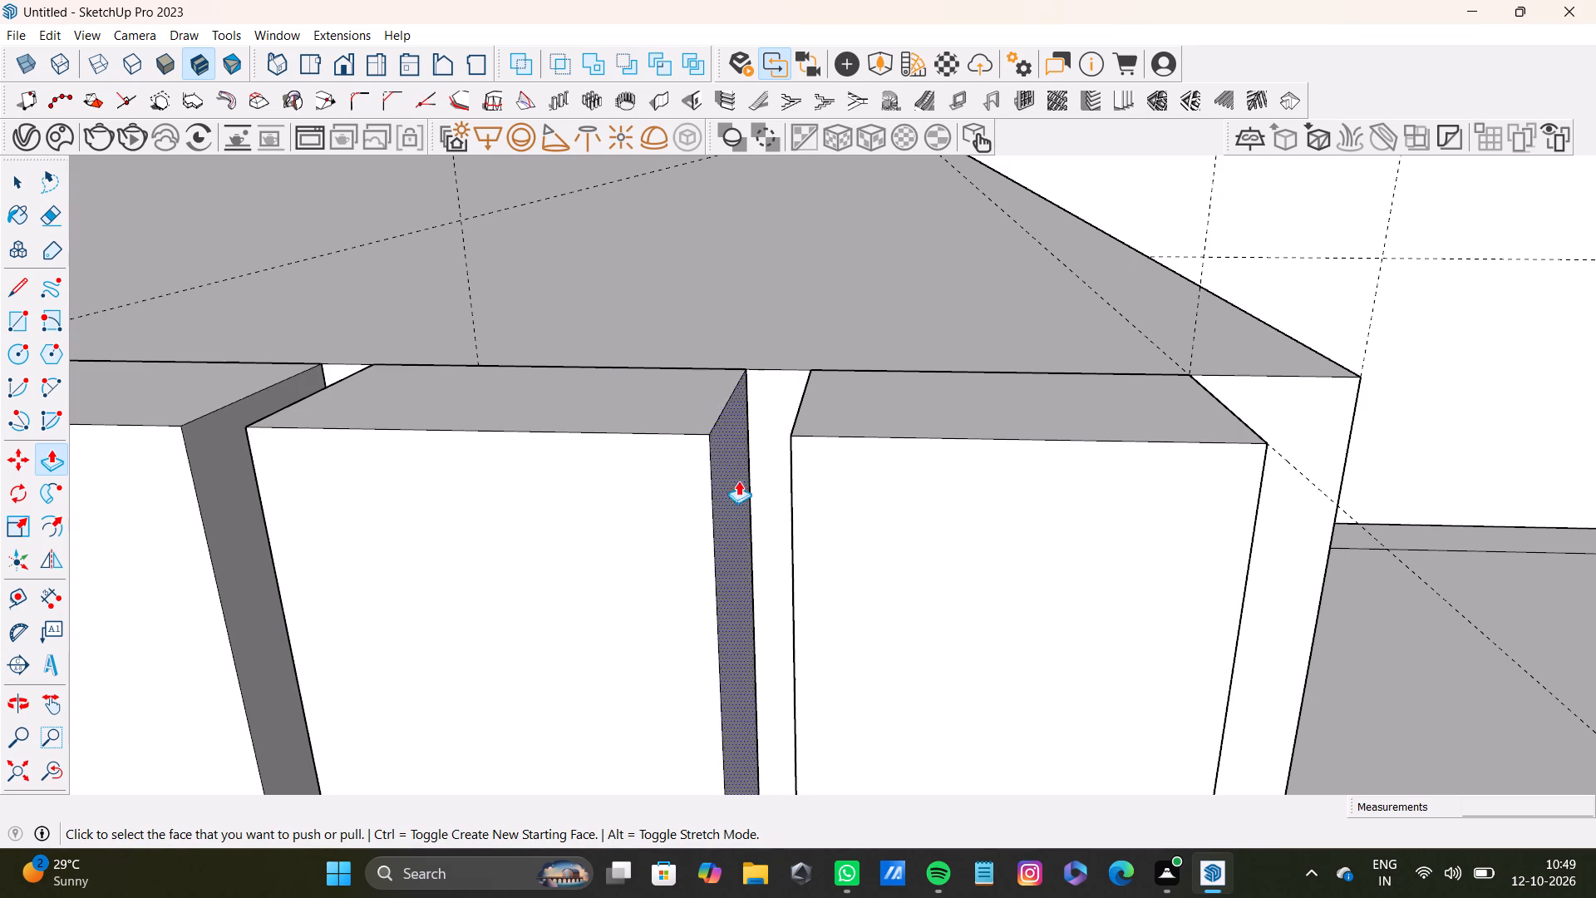
# Push/pull the fourth strip's right side face 3/8" outward toward the third strip.
pyautogui.scroll(-13, 733, 496)
pyautogui.keyDown('shift'); pyautogui.moveTo(719, 532); pyautogui.dragTo(803, 585, button='middle'); pyautogui.keyUp('shift')
pyautogui.scroll(-3, 806, 585)
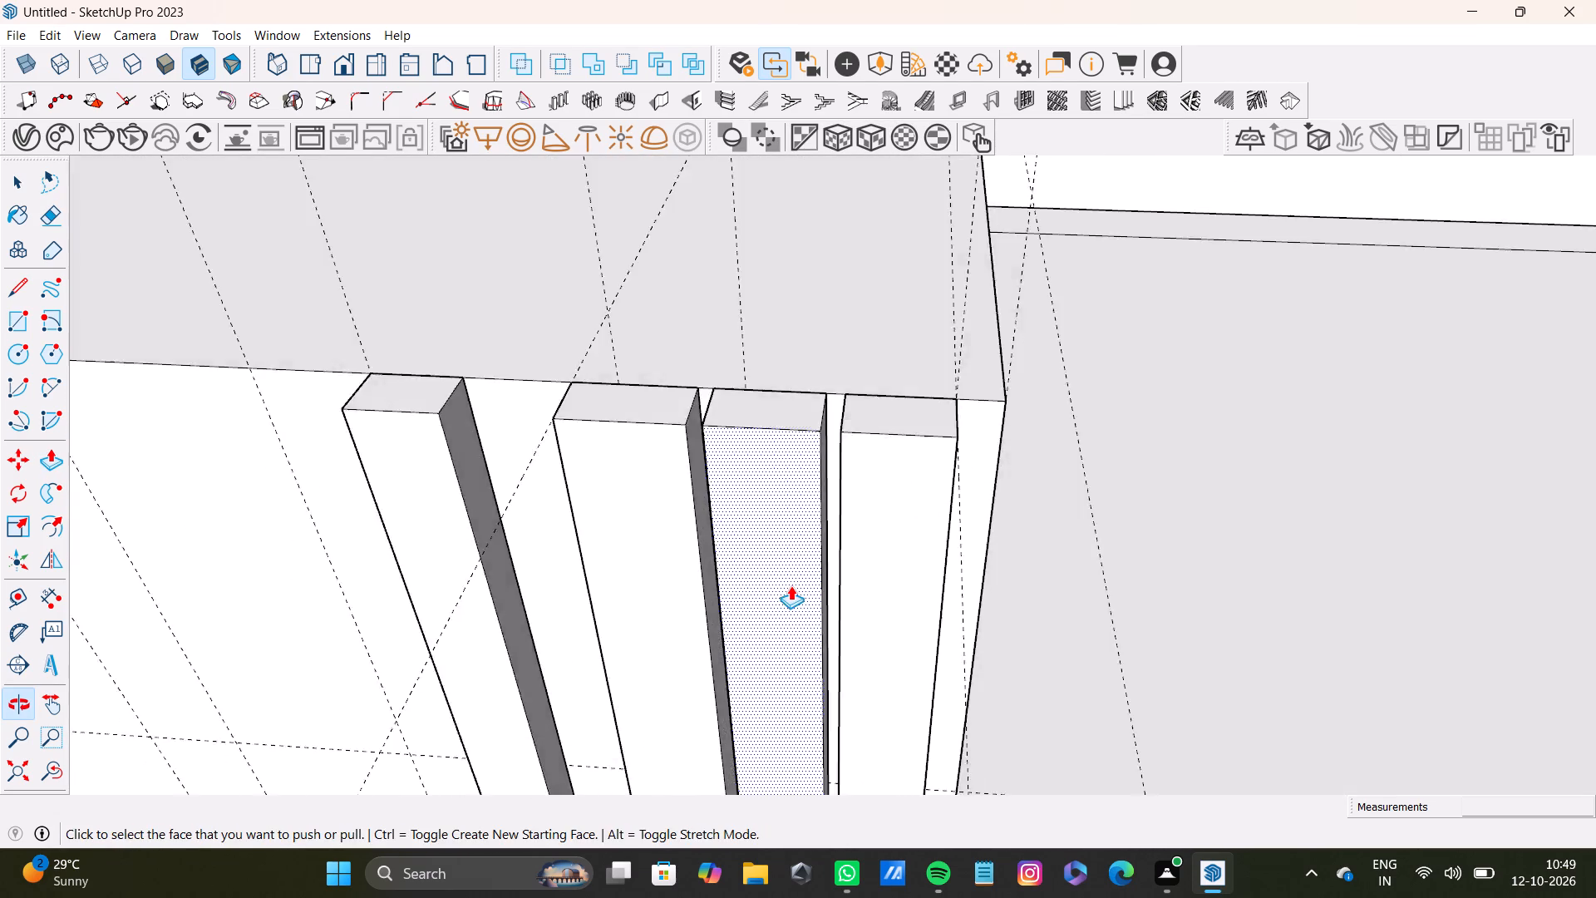
pyautogui.scroll(-7, 791, 585)
pyautogui.keyDown('shift'); pyautogui.moveTo(672, 603); pyautogui.dragTo(880, 327, button='middle'); pyautogui.keyUp('shift')
pyautogui.scroll(4, 835, 352)
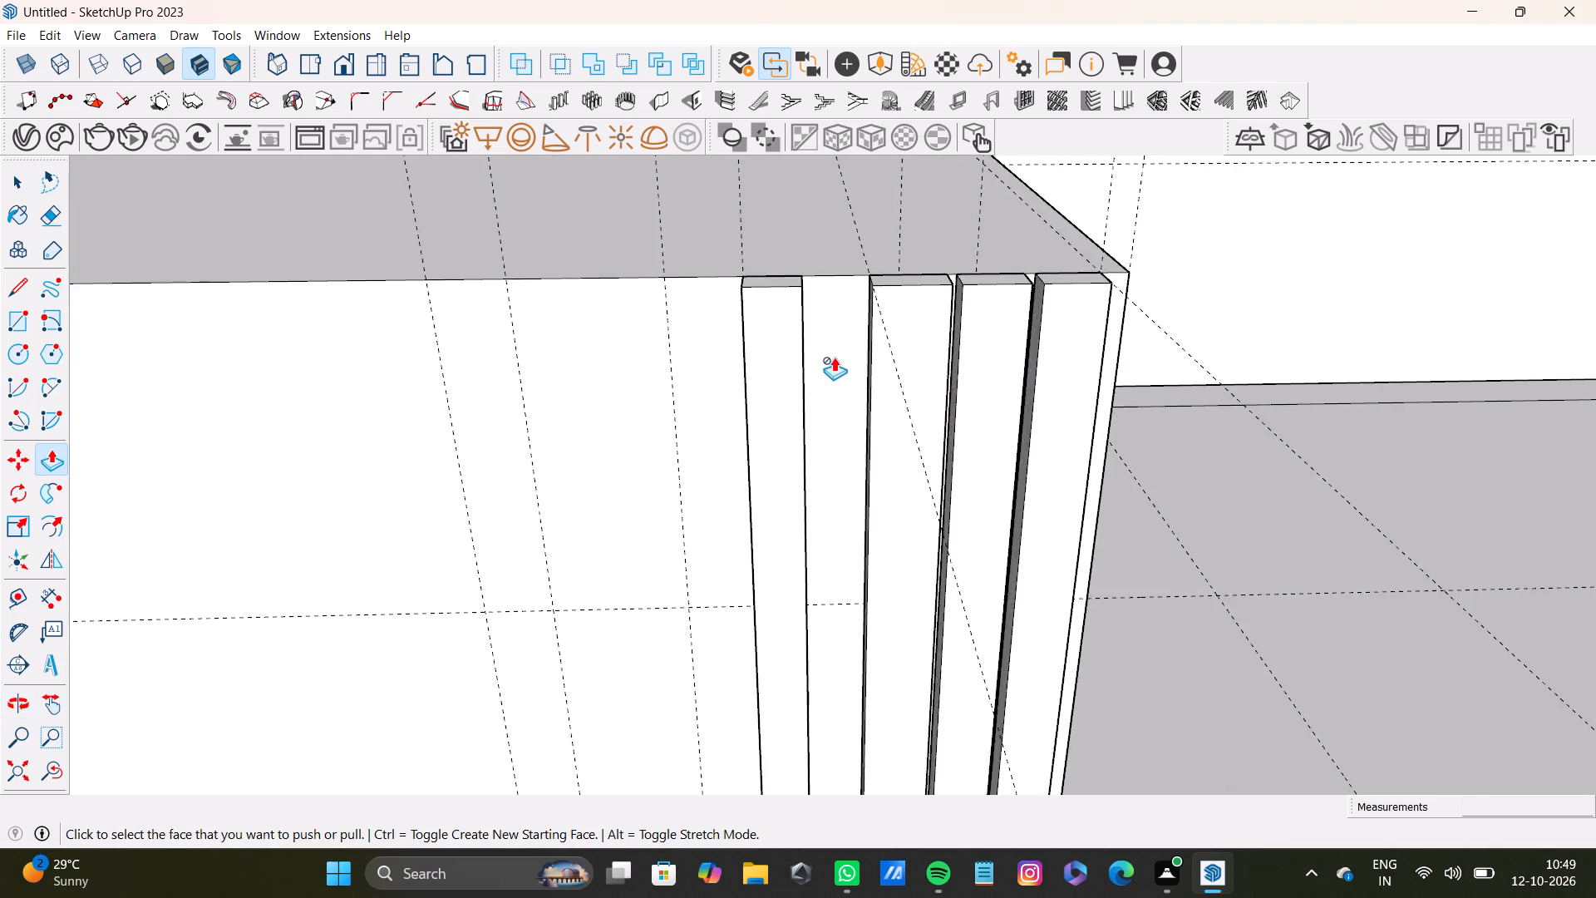
pyautogui.scroll(4, 834, 357)
pyautogui.moveTo(1034, 392); pyautogui.dragTo(807, 423, button='middle')
pyautogui.scroll(4, 815, 330)
pyautogui.press('space')
pyautogui.click(848, 255)
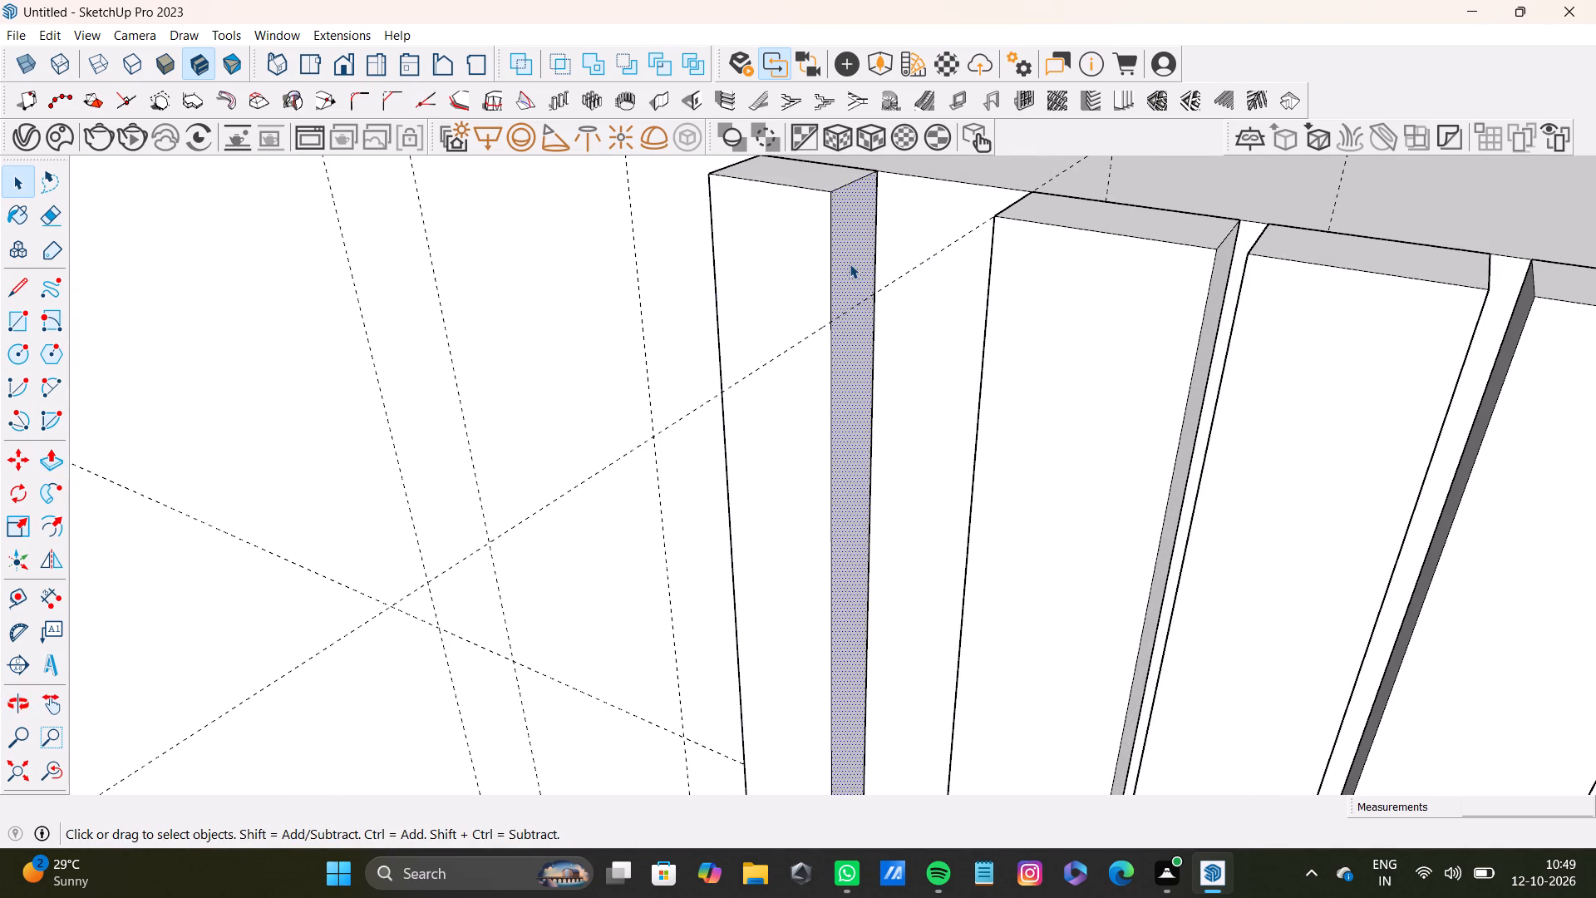
pyautogui.scroll(-3, 850, 265)
pyautogui.moveTo(858, 272); pyautogui.dragTo(907, 320, button='middle')
pyautogui.press('p')
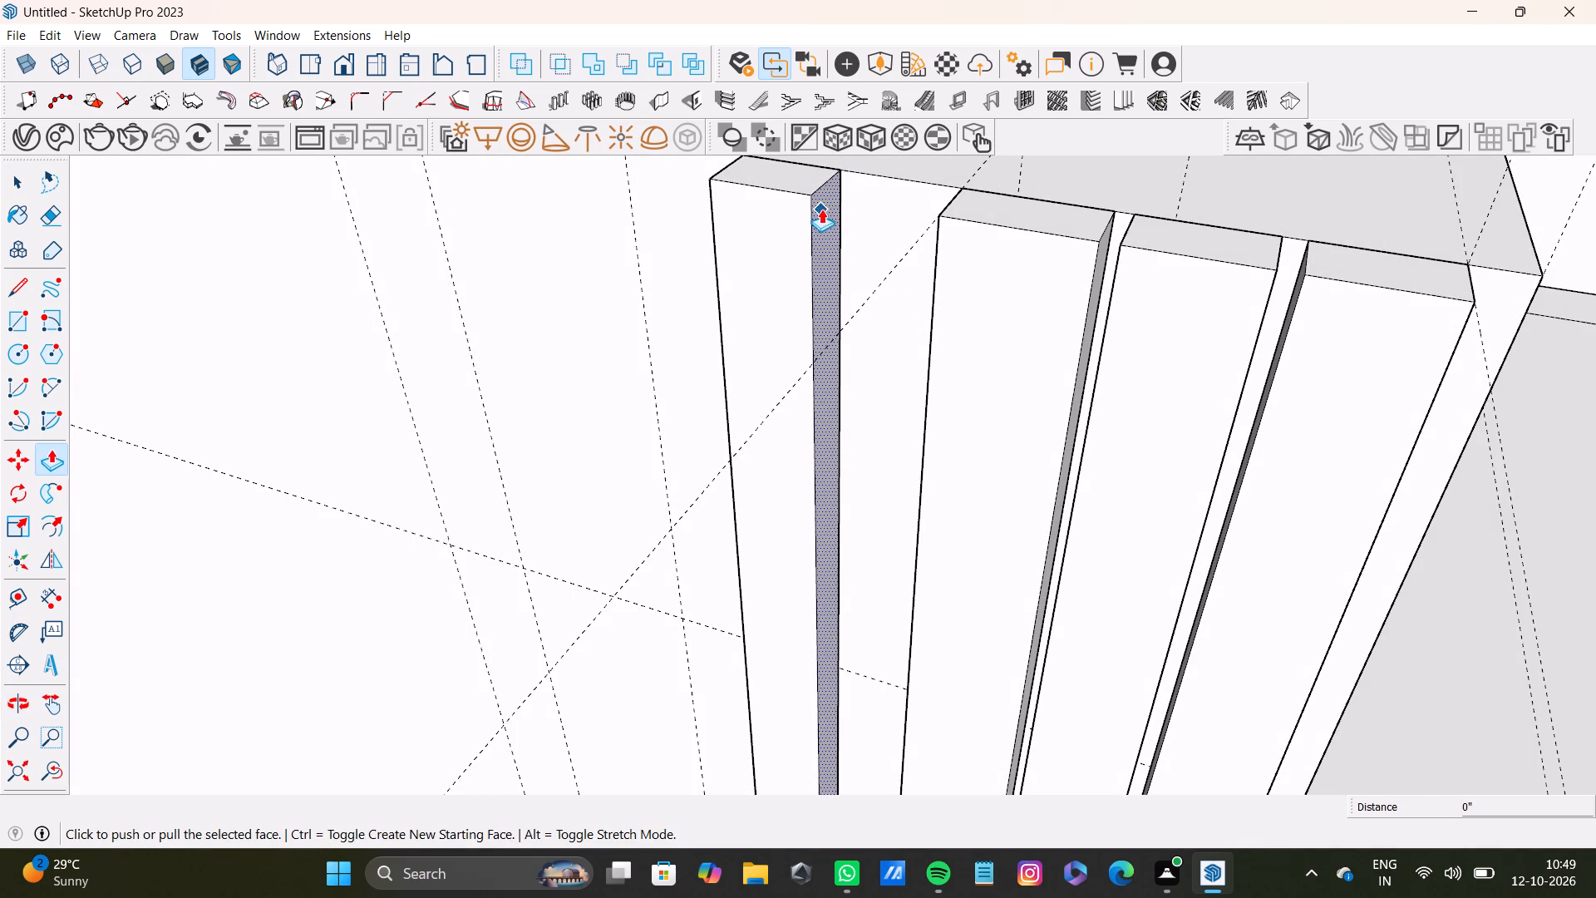
pyautogui.moveTo(827, 202); pyautogui.dragTo(935, 200)
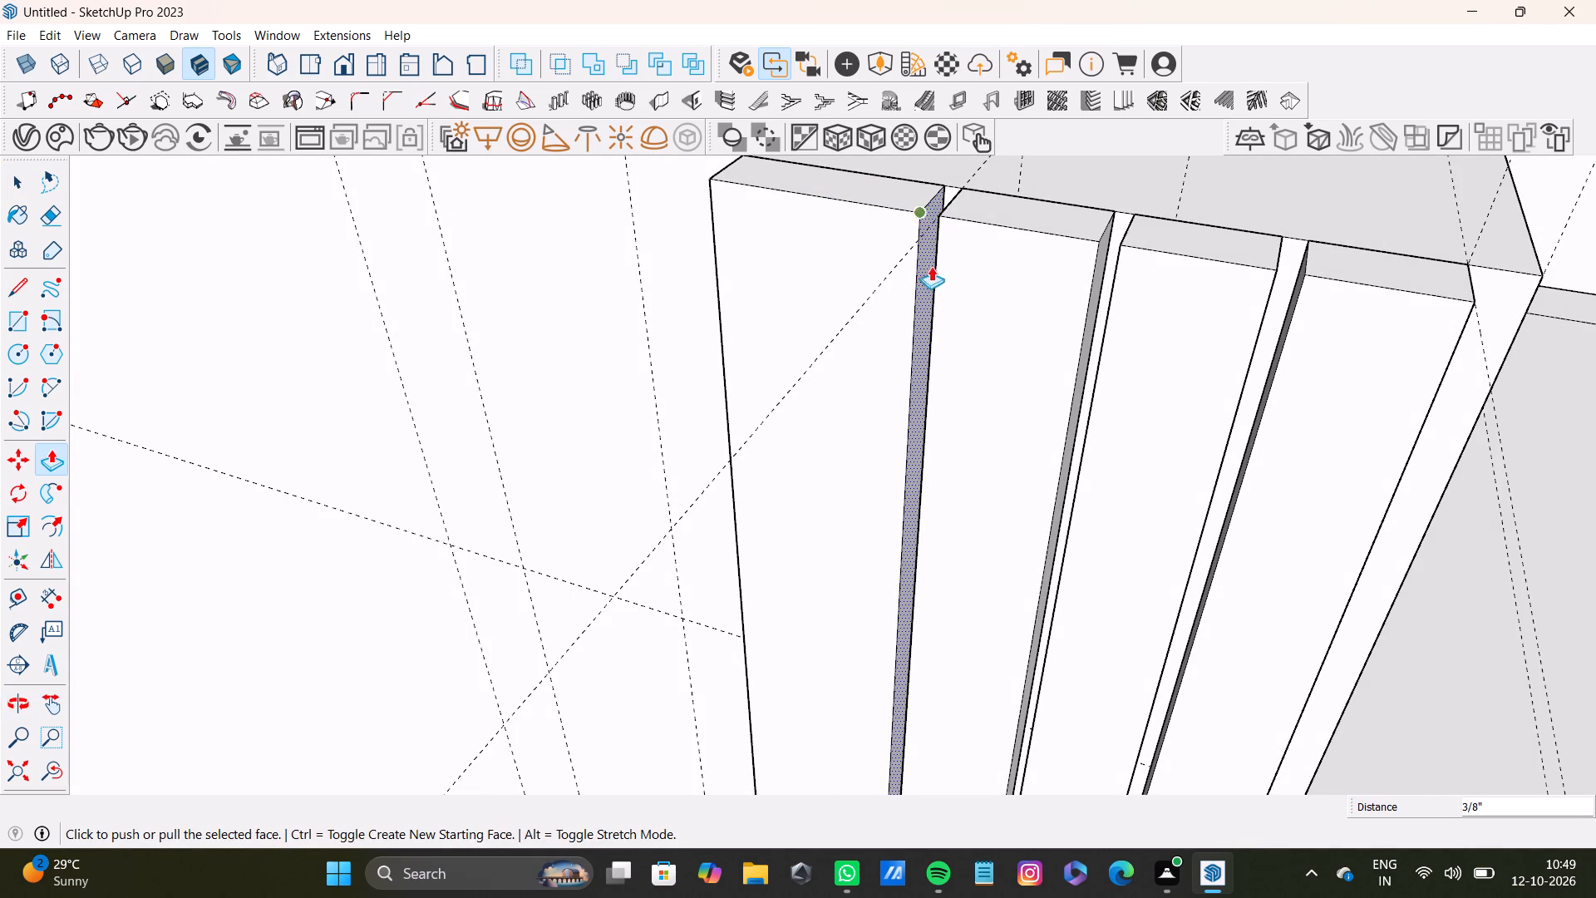
# Push the fourth strip's left side face inward by 5/16" to narrow the strip.
pyautogui.scroll(-5, 933, 270)
pyautogui.moveTo(938, 279); pyautogui.dragTo(1152, 277, button='middle')
pyautogui.scroll(9, 785, 198)
pyautogui.keyDown('shift'); pyautogui.moveTo(810, 251); pyautogui.dragTo(1081, 190, button='middle'); pyautogui.keyUp('shift')
pyautogui.scroll(-3, 464, 376)
pyautogui.press('space')
pyautogui.click(515, 393)
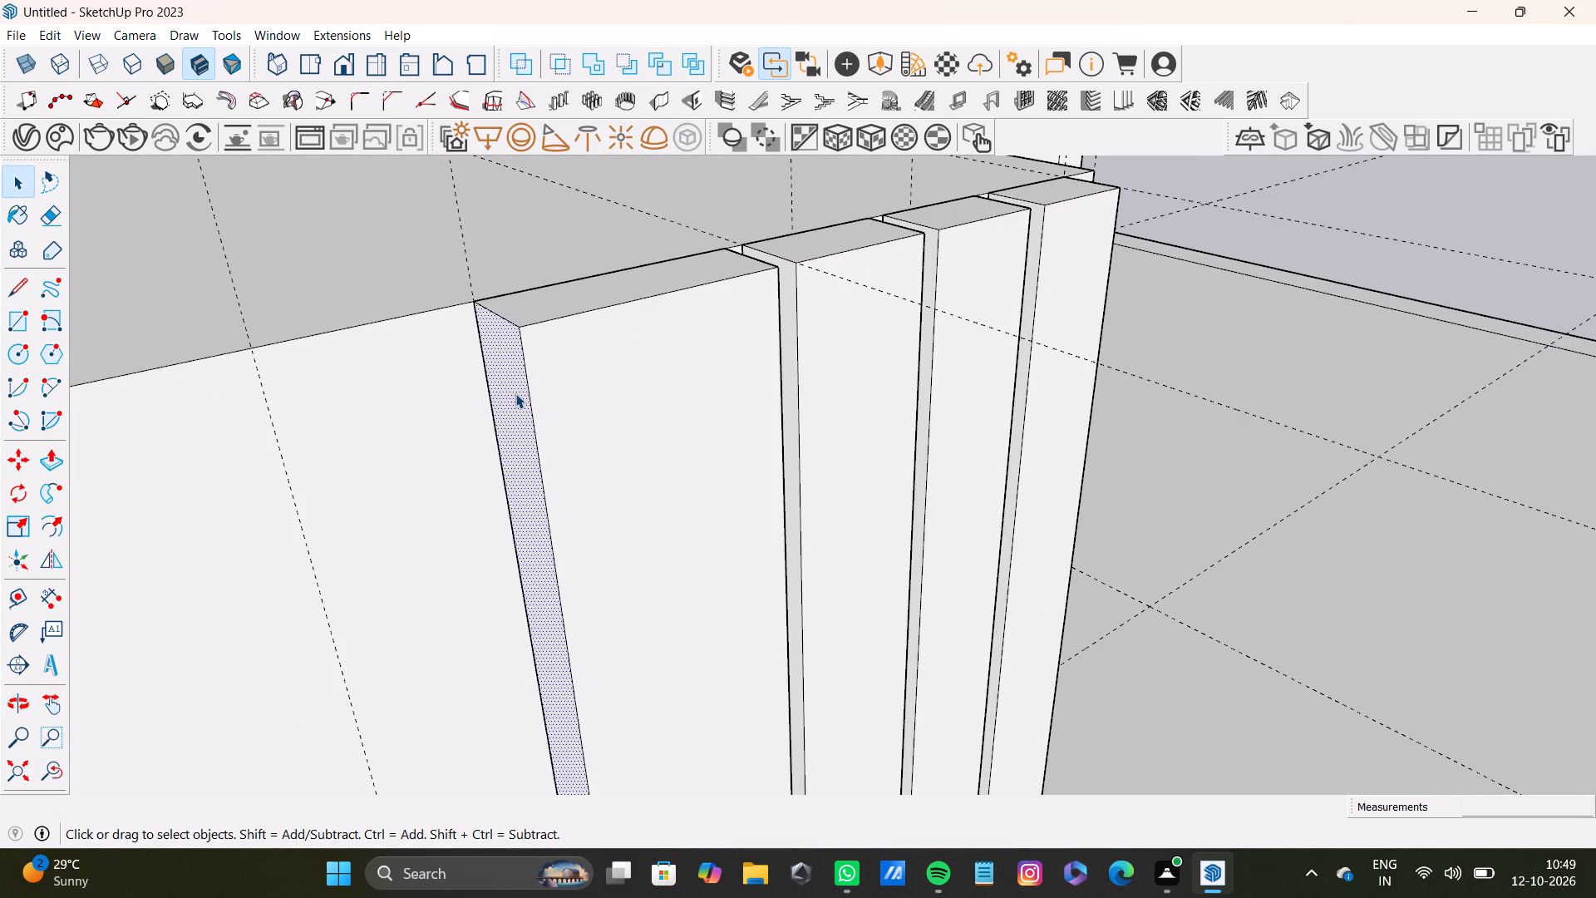
pyautogui.press('p')
pyautogui.moveTo(505, 332); pyautogui.dragTo(632, 292)
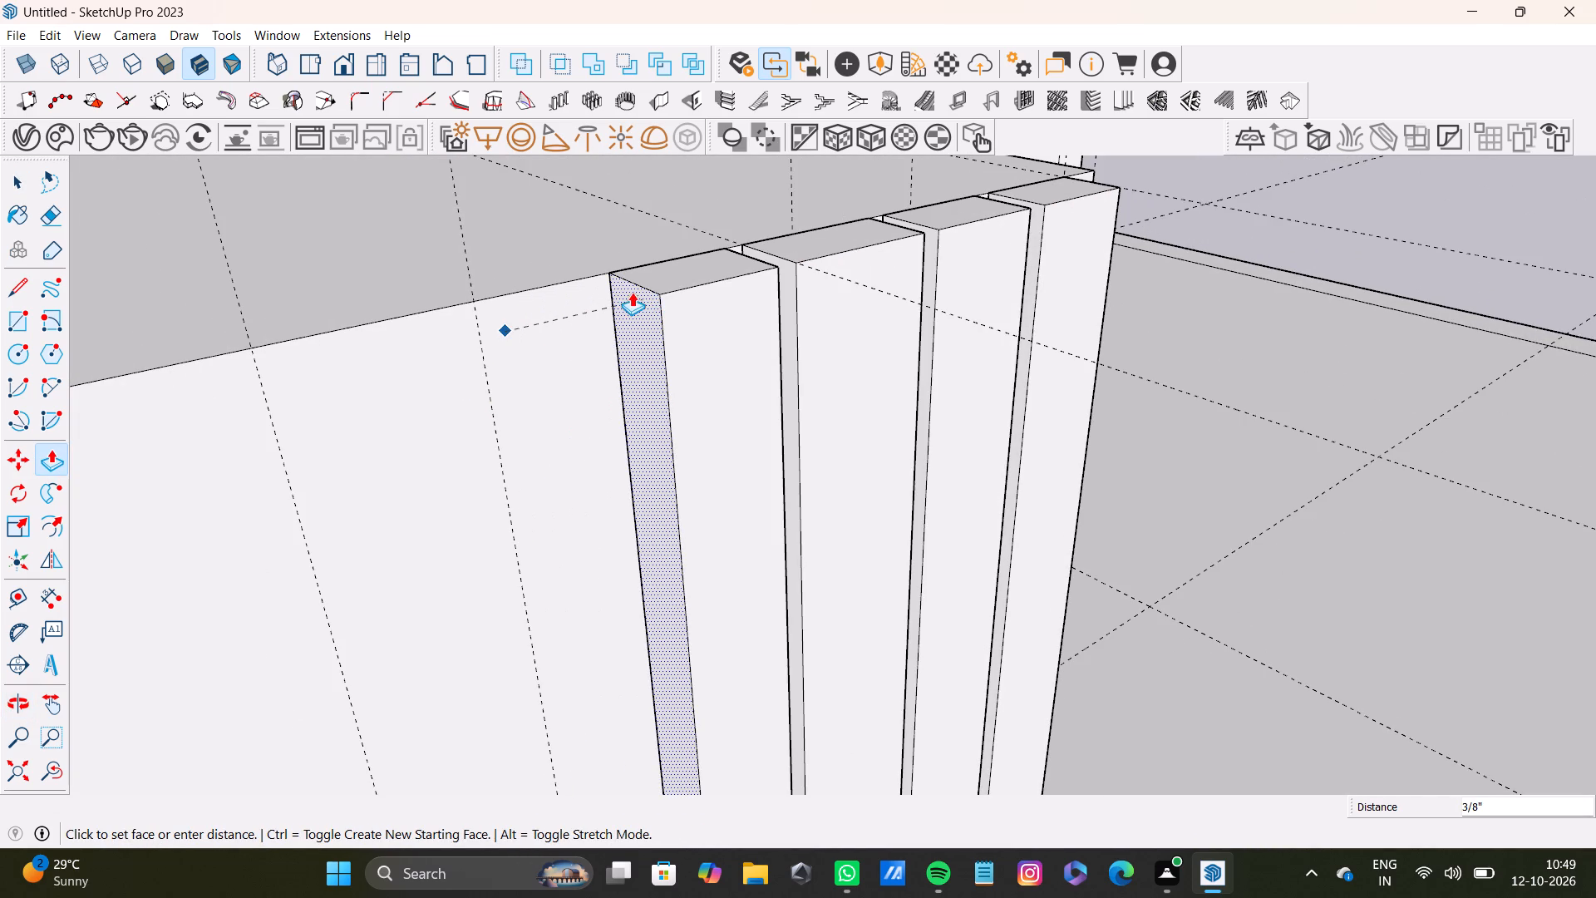
pyautogui.moveTo(632, 292); pyautogui.dragTo(618, 288)
# Pull the outermost strip's right side face outward toward the box's front corner.
pyautogui.scroll(-14, 766, 405)
pyautogui.moveTo(903, 521); pyautogui.dragTo(847, 550, button='middle')
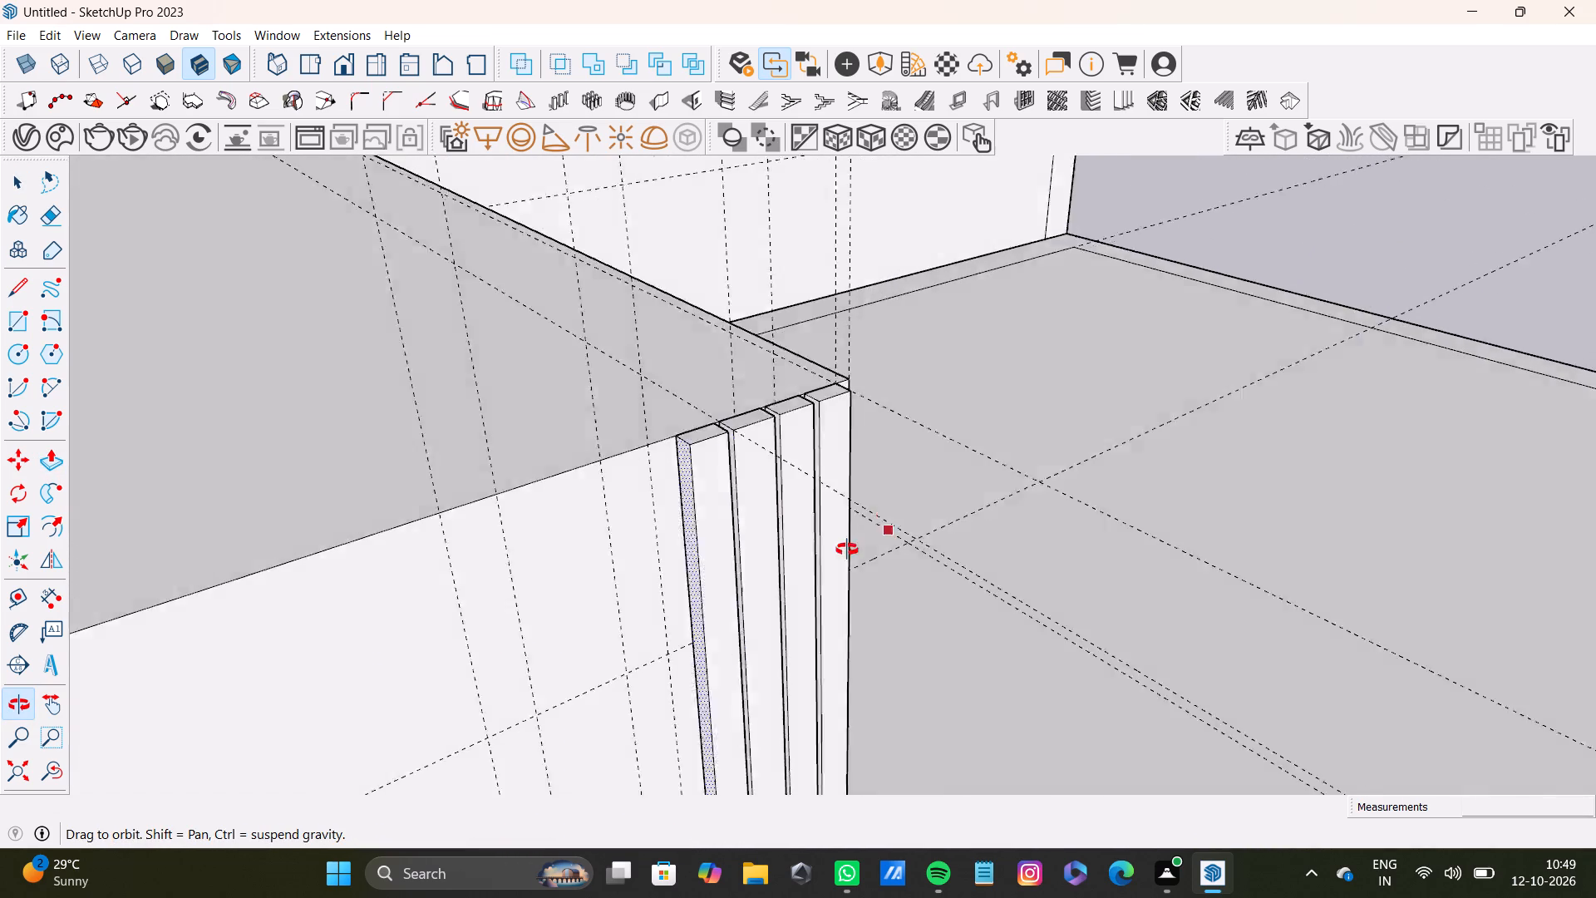
pyautogui.moveTo(847, 550); pyautogui.dragTo(753, 481, button='middle')
pyautogui.keyDown('shift'); pyautogui.scroll(8, 581, 271); pyautogui.keyUp('shift')
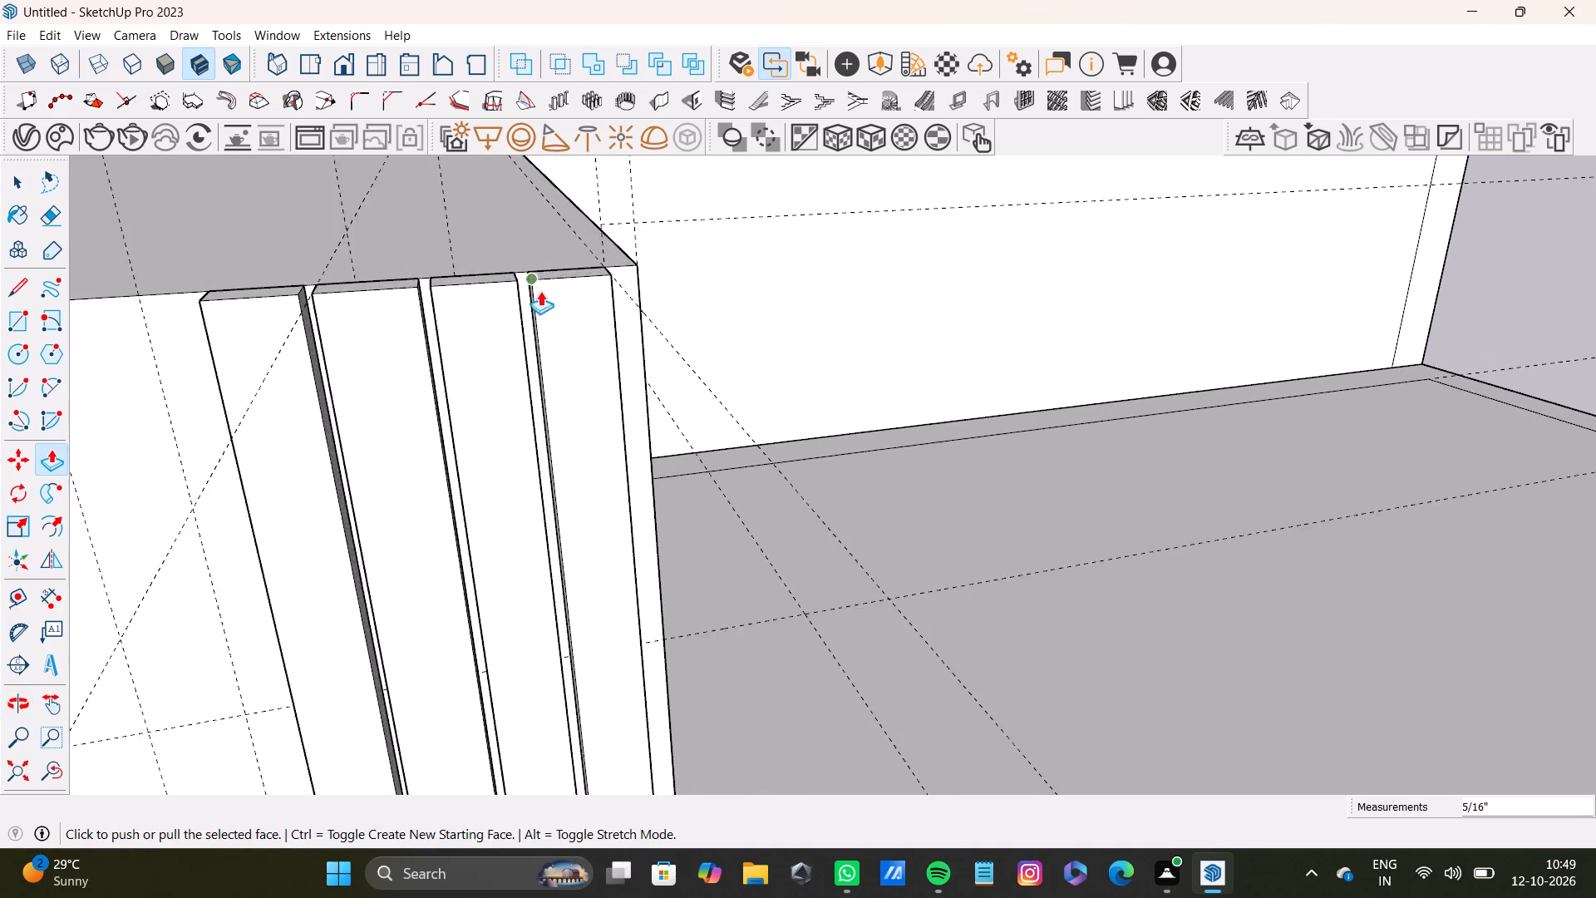
pyautogui.keyDown('shift'); pyautogui.scroll(3, 540, 291); pyautogui.keyUp('shift')
pyautogui.moveTo(610, 292); pyautogui.dragTo(426, 296, button='middle')
pyautogui.scroll(8, 589, 266)
pyautogui.moveTo(760, 277); pyautogui.dragTo(589, 284, button='middle')
pyautogui.press('space')
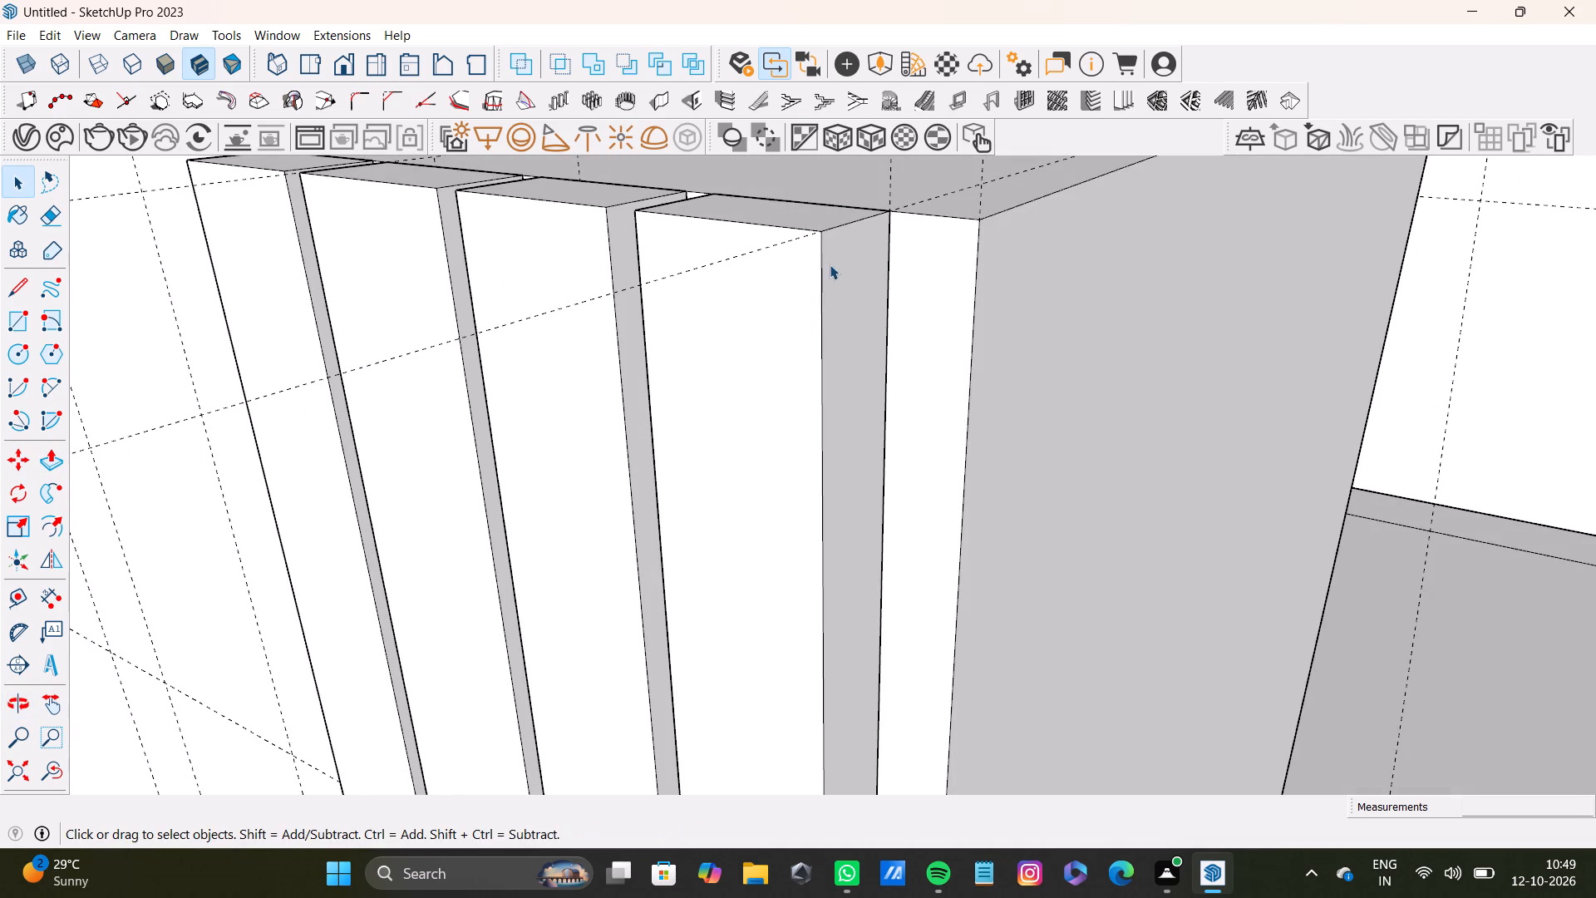
pyautogui.click(840, 264)
pyautogui.press('p')
pyautogui.moveTo(829, 289); pyautogui.dragTo(866, 297)
pyautogui.press('space')
# Examine the widths and spacing of the four vertical strips on the box's front face from several angles.
pyautogui.scroll(-18, 812, 351)
pyautogui.moveTo(684, 525); pyautogui.dragTo(968, 696, button='middle')
pyautogui.scroll(-13, 808, 646)
pyautogui.keyDown('shift'); pyautogui.moveTo(766, 681); pyautogui.dragTo(900, 530, button='middle'); pyautogui.keyUp('shift')
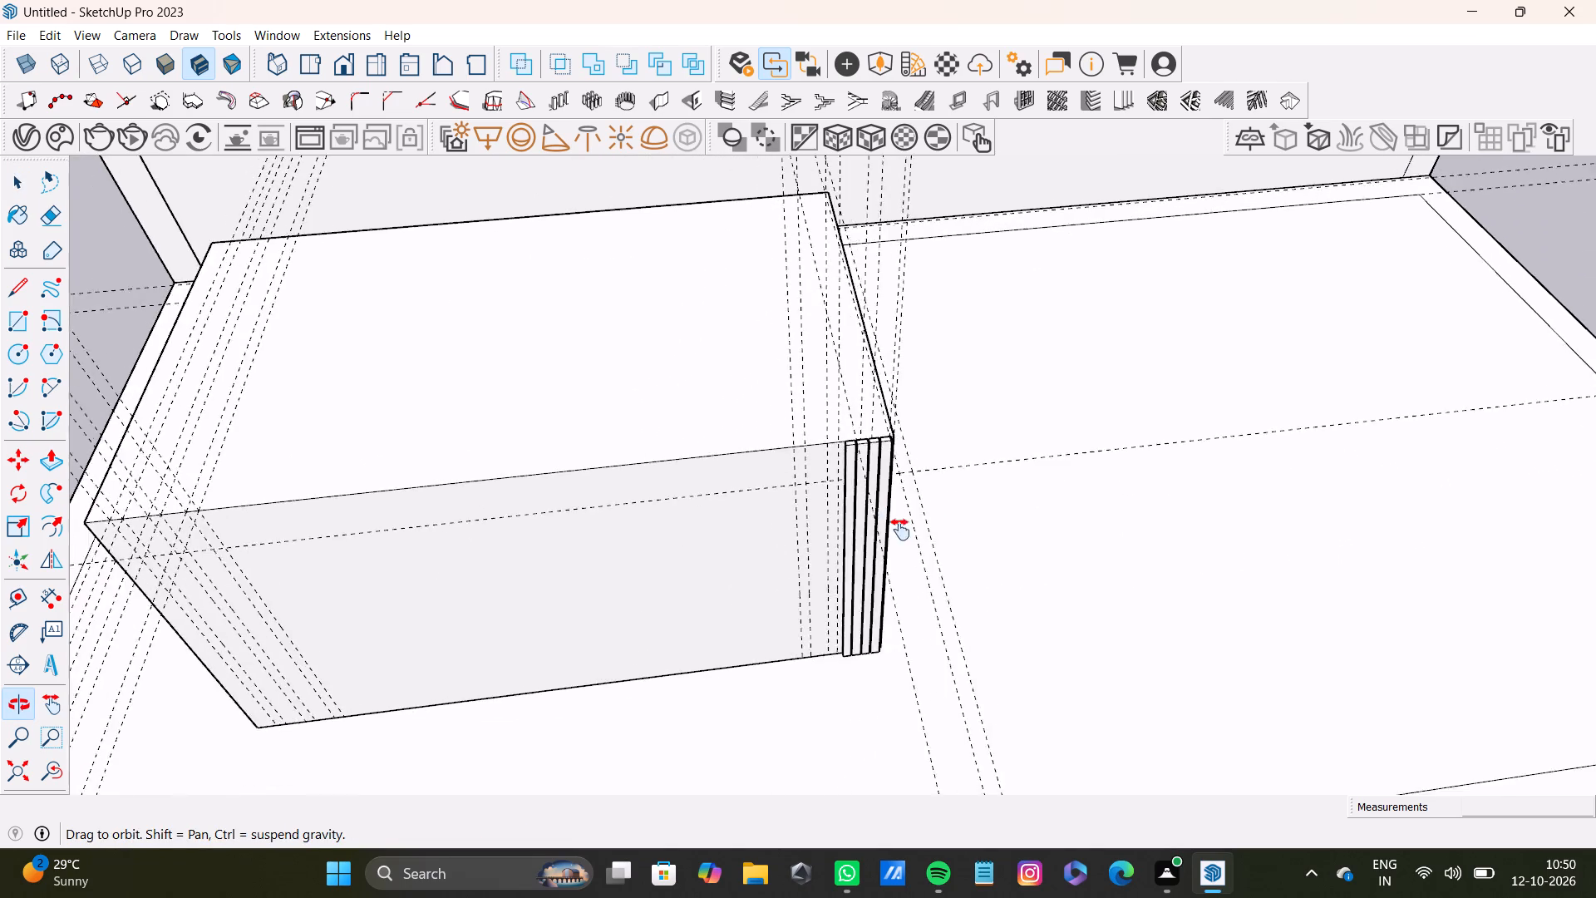
pyautogui.keyDown('shift'); pyautogui.moveTo(900, 530); pyautogui.dragTo(805, 243, button='middle'); pyautogui.keyUp('shift')
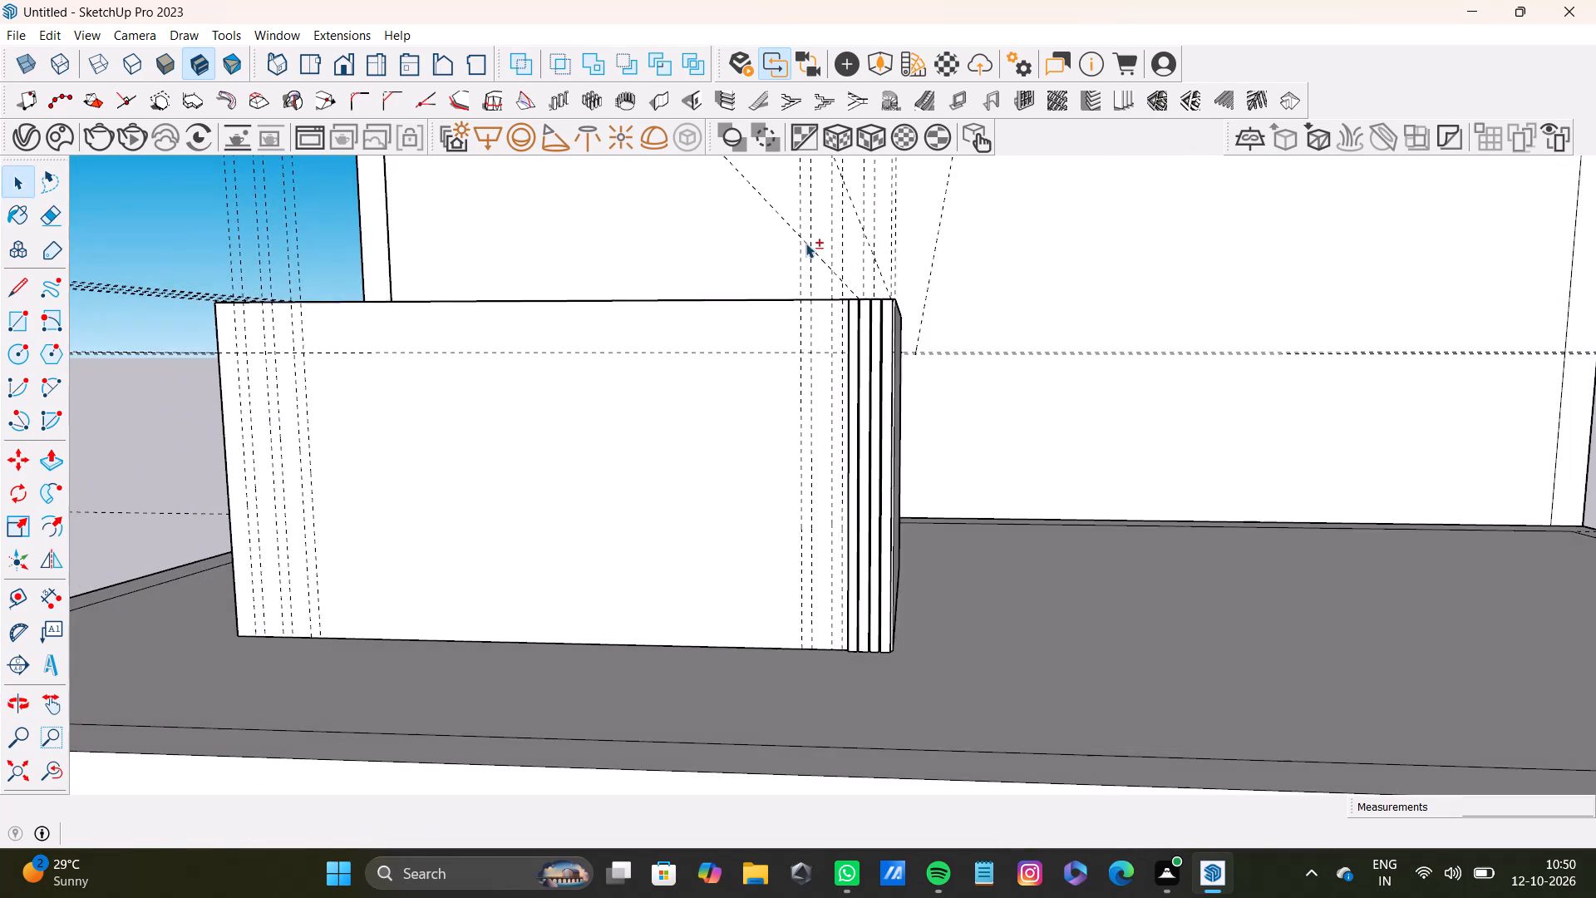
pyautogui.moveTo(806, 244); pyautogui.dragTo(1072, 424, button='middle')
pyautogui.scroll(7, 425, 444)
pyautogui.moveTo(526, 469); pyautogui.dragTo(547, 342, button='middle')
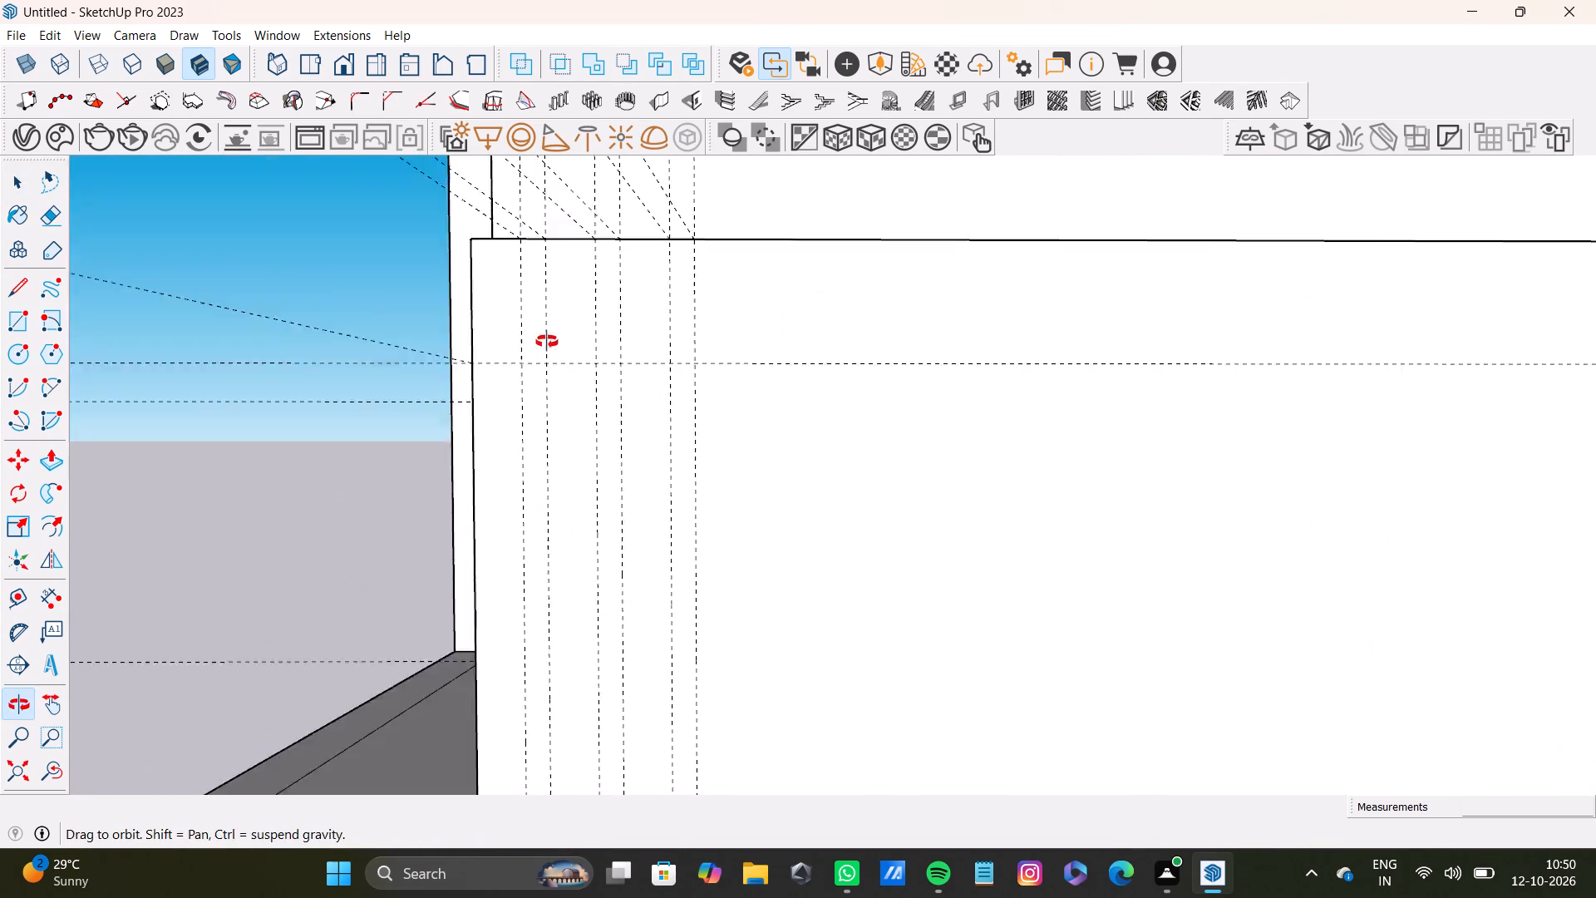
pyautogui.moveTo(547, 342); pyautogui.dragTo(547, 340, button='middle')
pyautogui.scroll(-12, 550, 397)
pyautogui.keyDown('shift'); pyautogui.moveTo(641, 407); pyautogui.dragTo(564, 445, button='middle'); pyautogui.keyUp('shift')
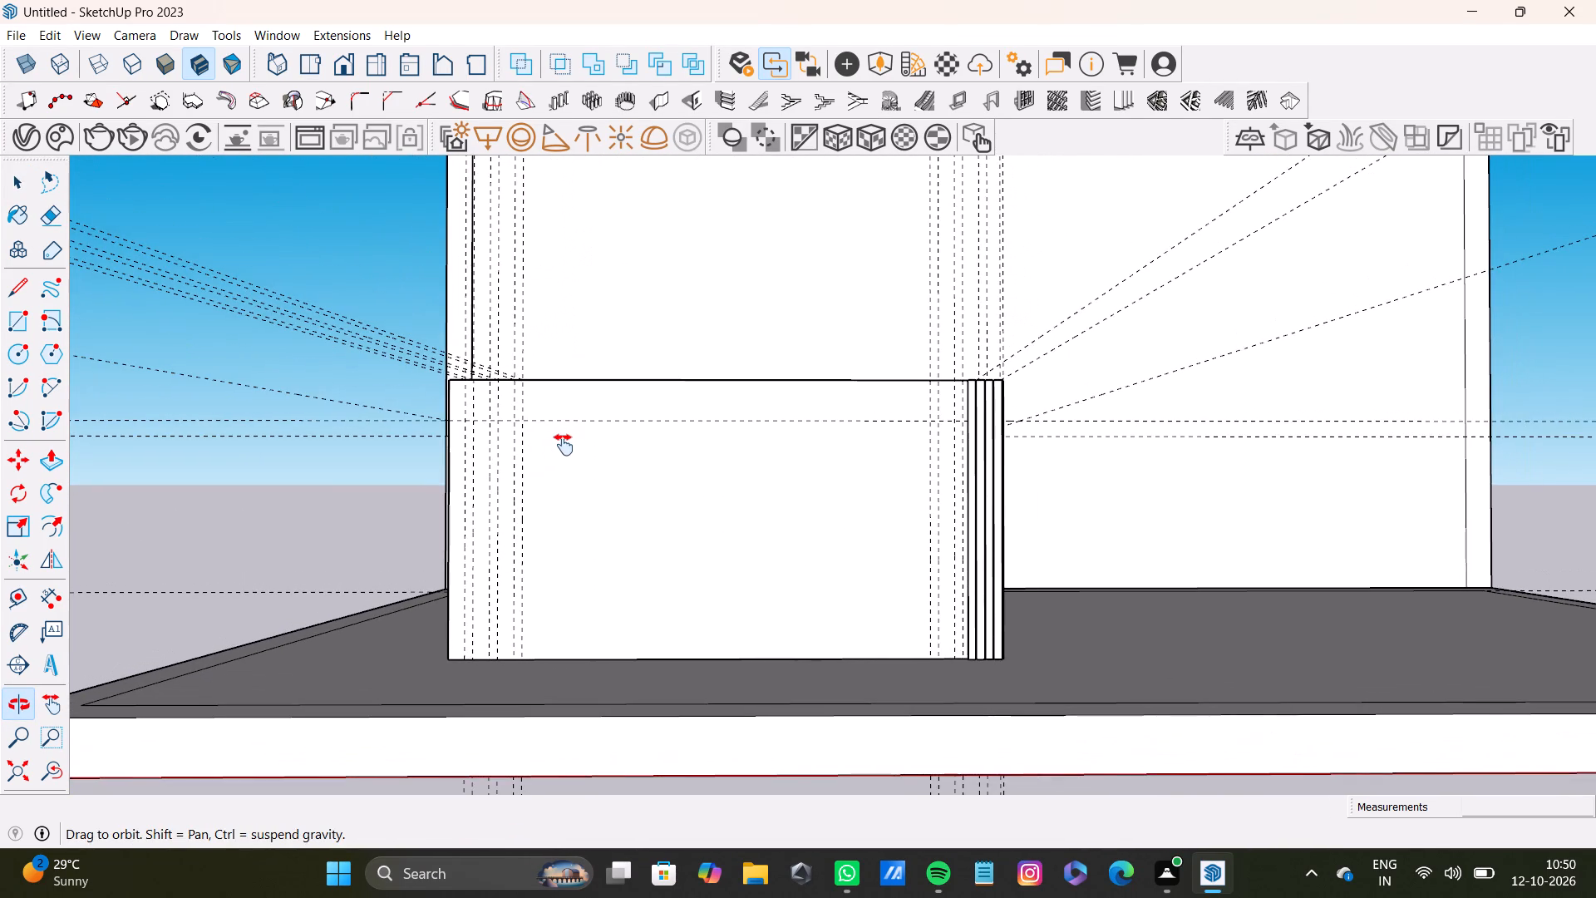
pyautogui.keyDown('shift'); pyautogui.moveTo(564, 445); pyautogui.dragTo(579, 624, button='middle'); pyautogui.keyUp('shift')
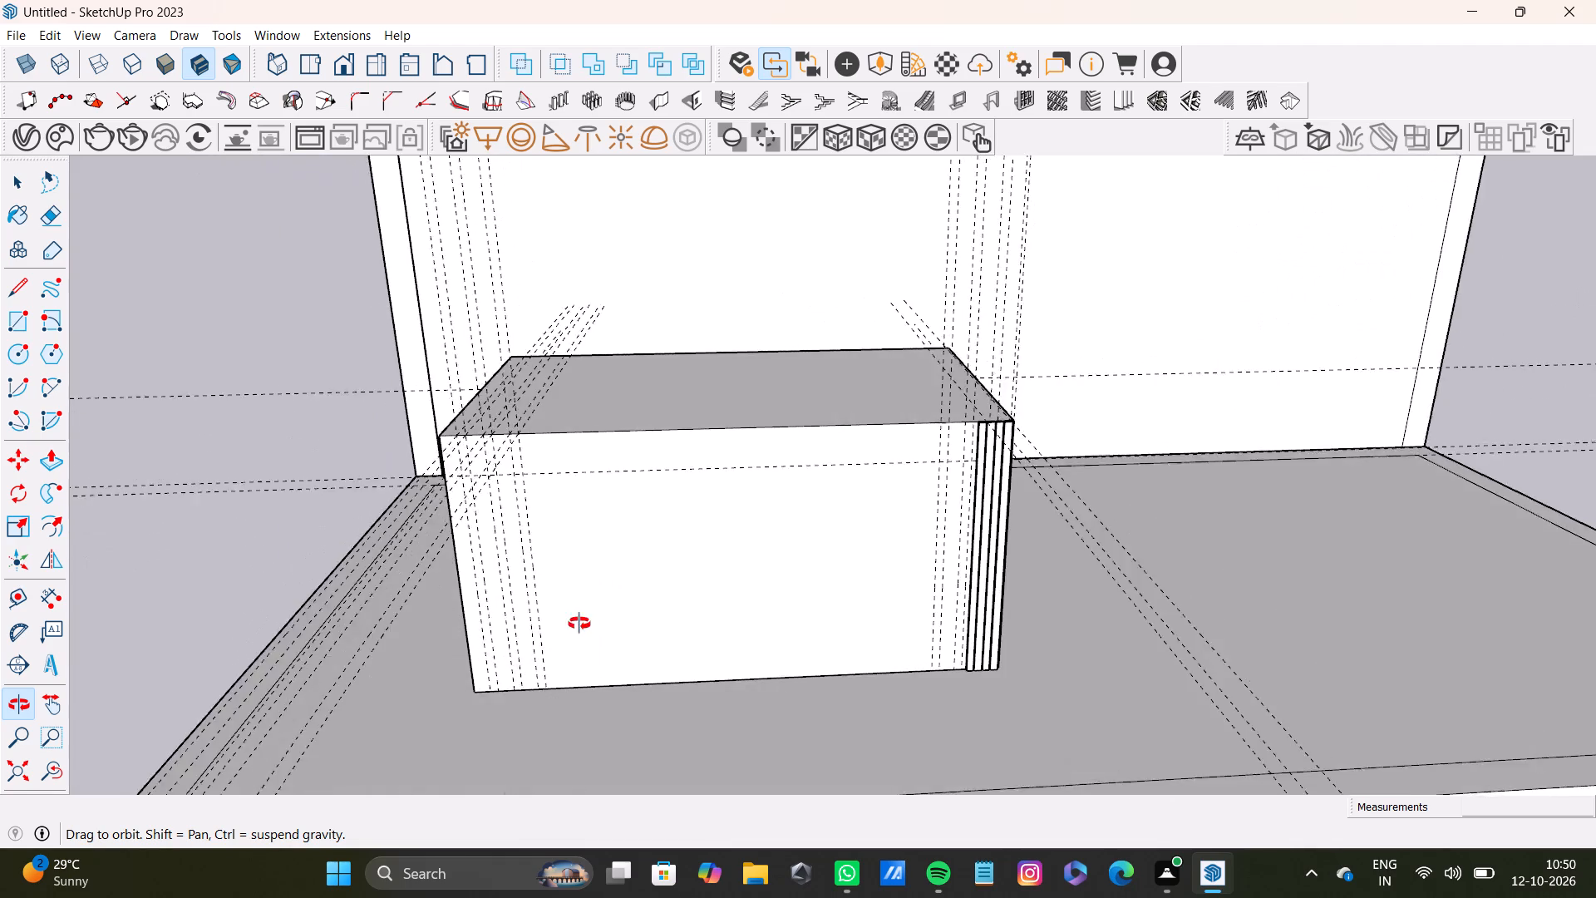
pyautogui.keyDown('shift'); pyautogui.moveTo(579, 624); pyautogui.dragTo(602, 403, button='middle'); pyautogui.keyUp('shift')
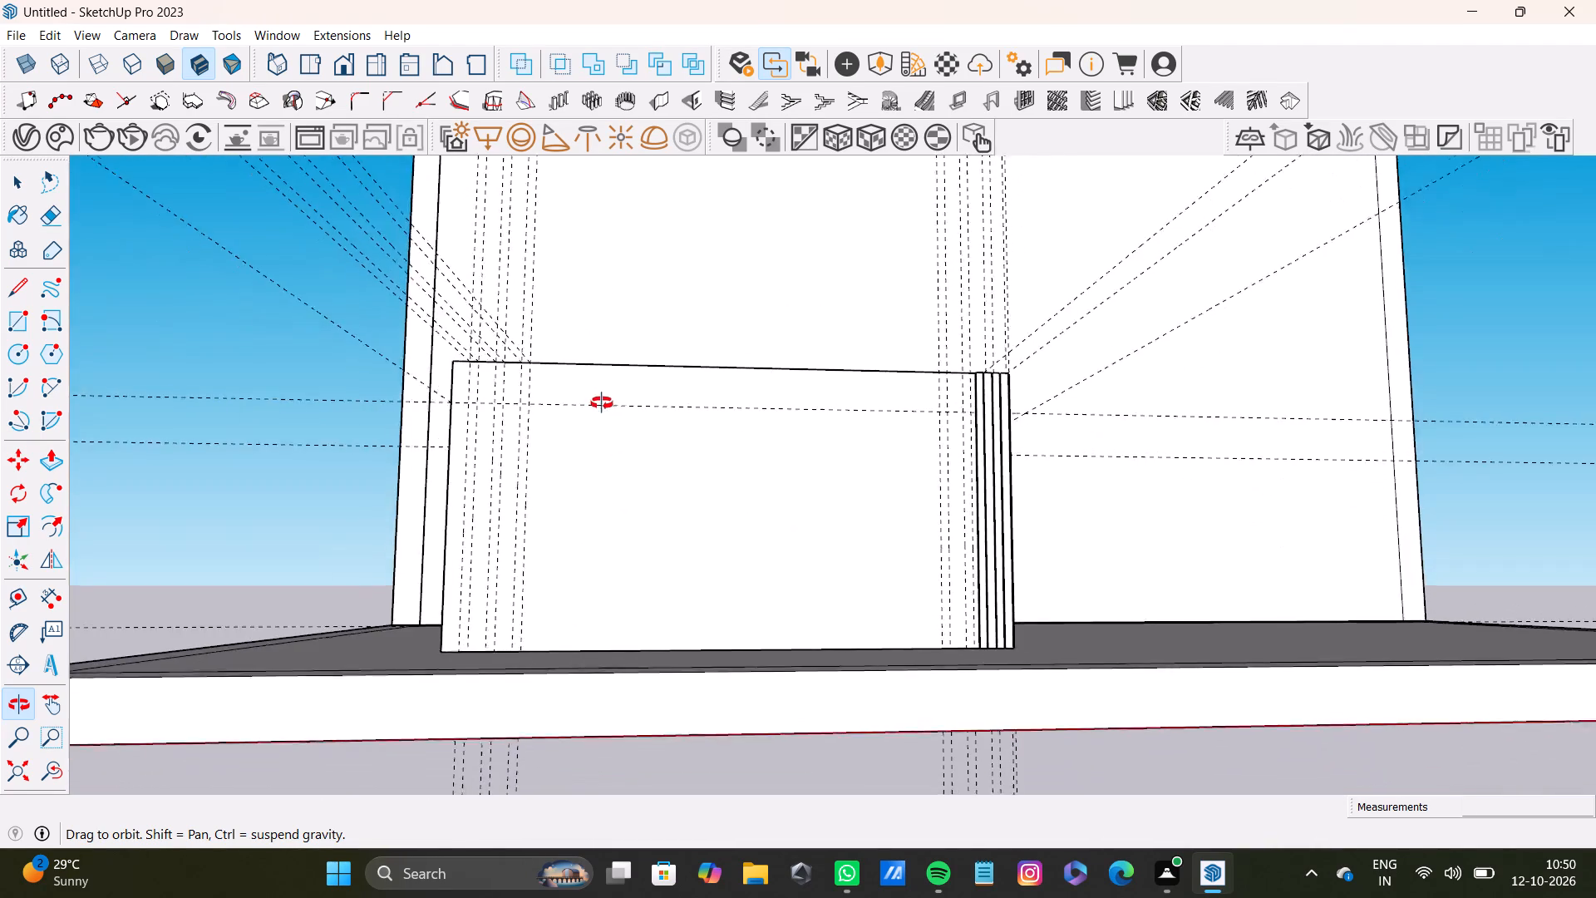
pyautogui.keyDown('shift'); pyautogui.moveTo(602, 403); pyautogui.dragTo(504, 443, button='middle'); pyautogui.keyUp('shift')
pyautogui.scroll(11, 906, 437)
pyautogui.moveTo(1002, 407); pyautogui.dragTo(1165, 313, button='middle')
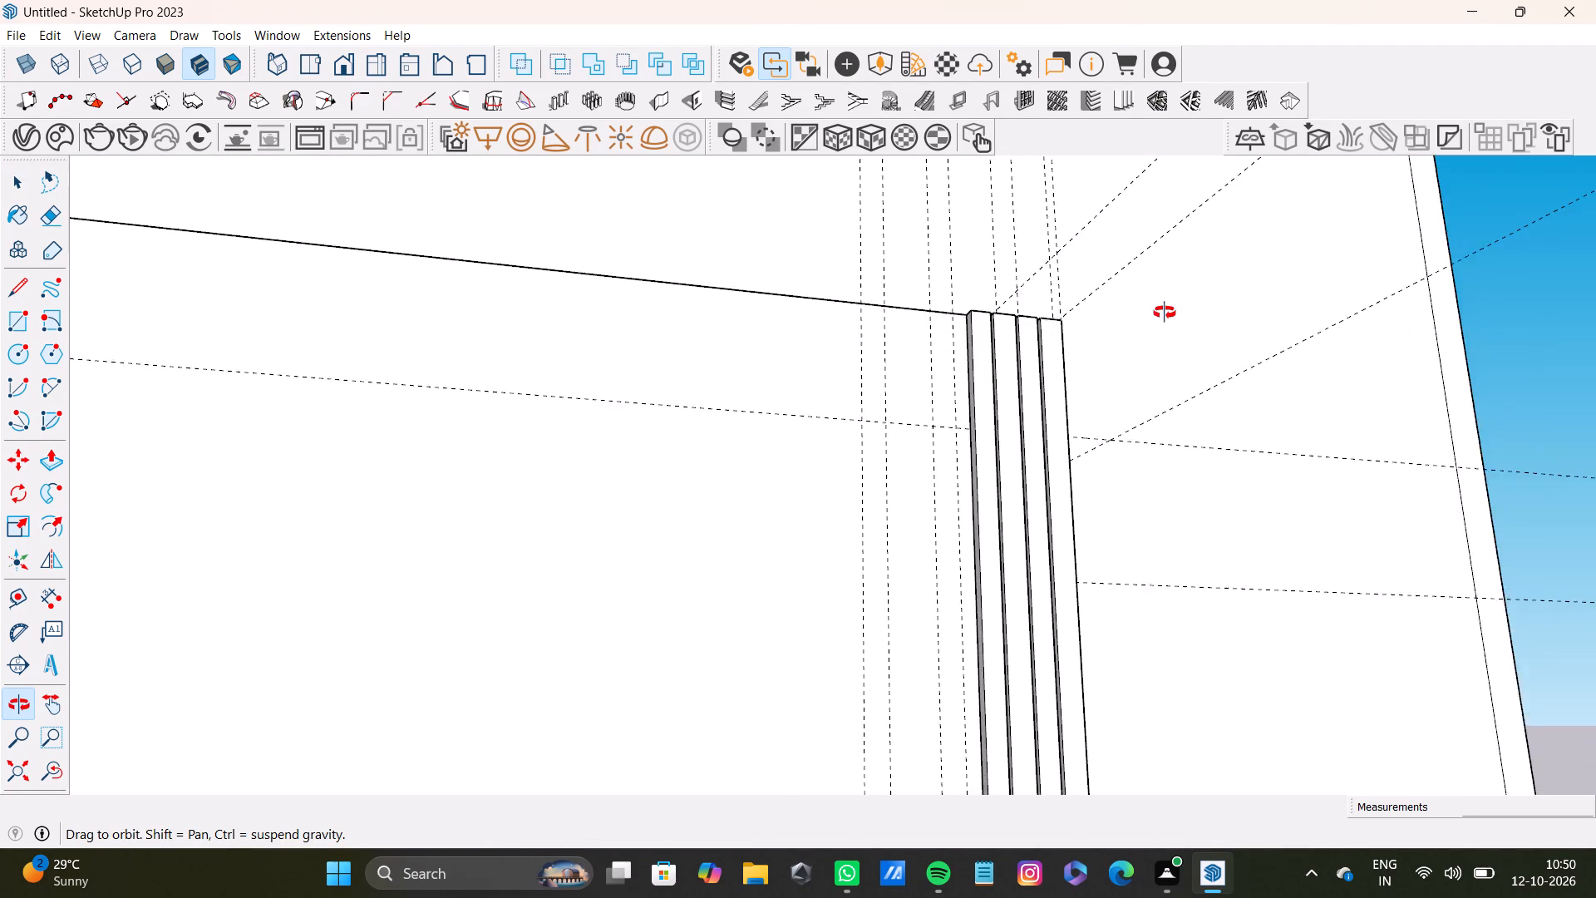
pyautogui.moveTo(1165, 313); pyautogui.dragTo(955, 519, button='middle')
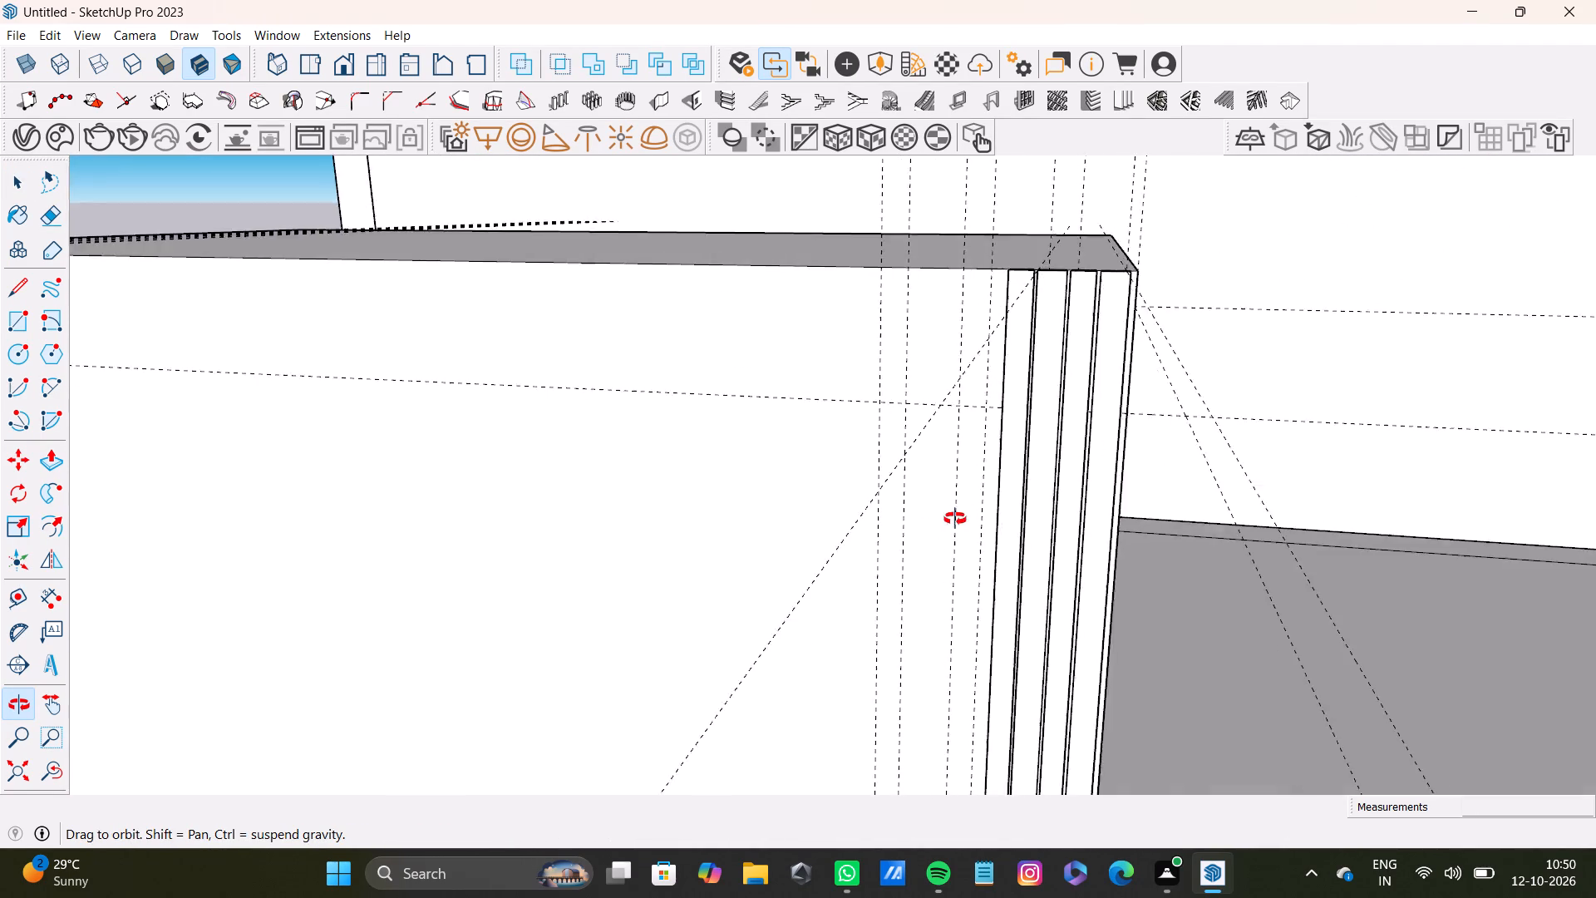
# Push the top face of the innermost vertical strip down 3" below the box's top edge.
pyautogui.moveTo(955, 519); pyautogui.dragTo(813, 590, button='middle')
pyautogui.scroll(-4, 816, 581)
pyautogui.keyDown('shift'); pyautogui.moveTo(950, 539); pyautogui.dragTo(666, 618, button='middle'); pyautogui.keyUp('shift')
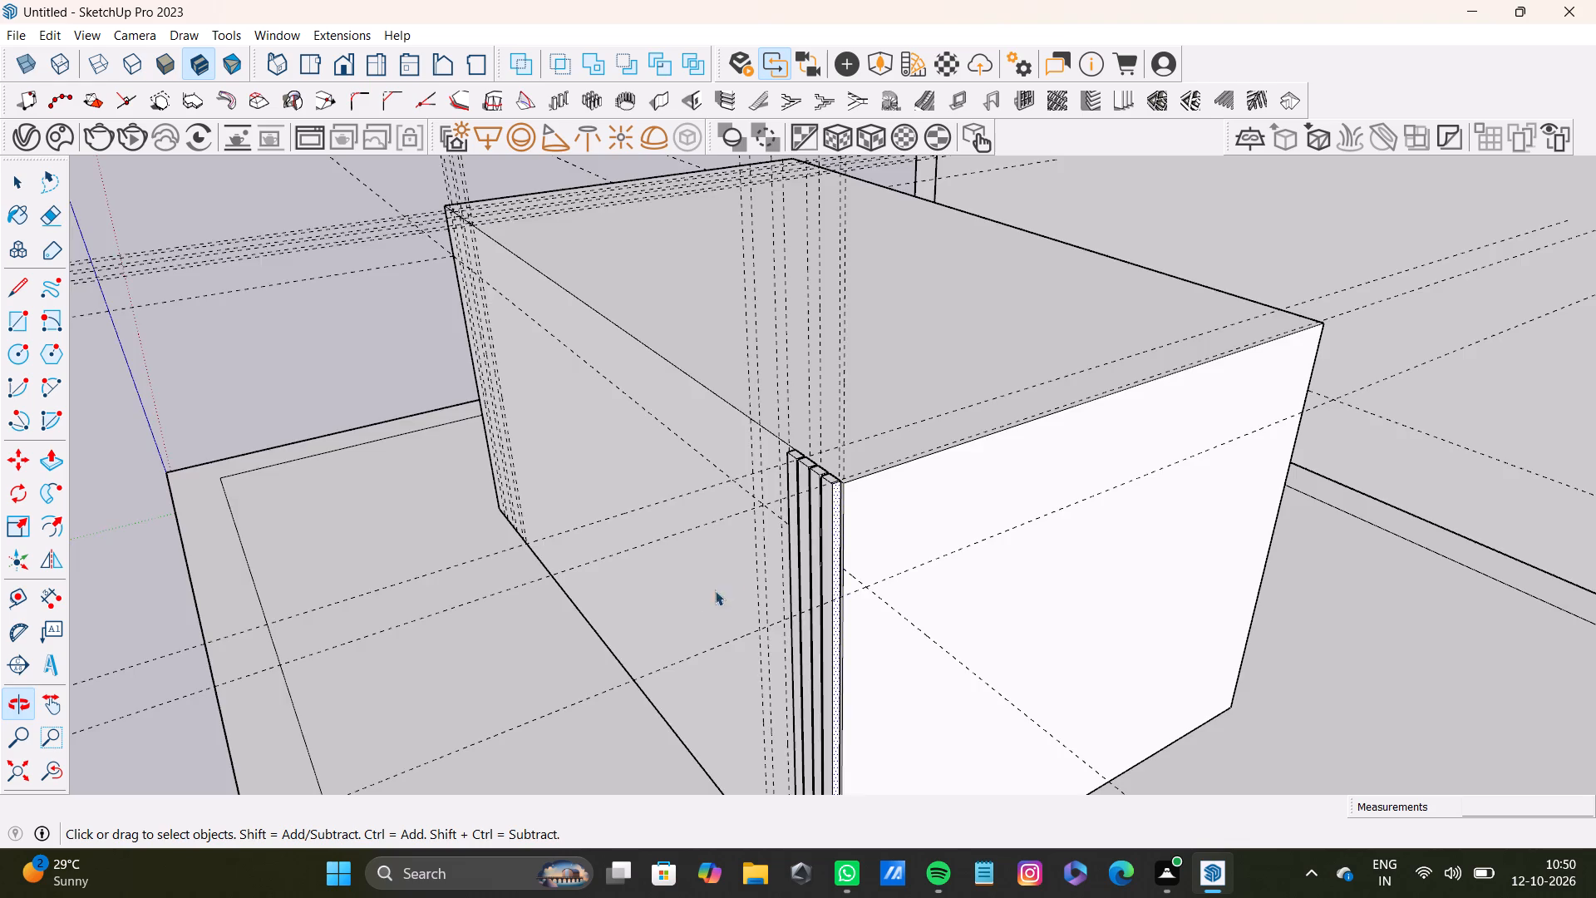
pyautogui.scroll(-3, 727, 580)
pyautogui.scroll(16, 839, 505)
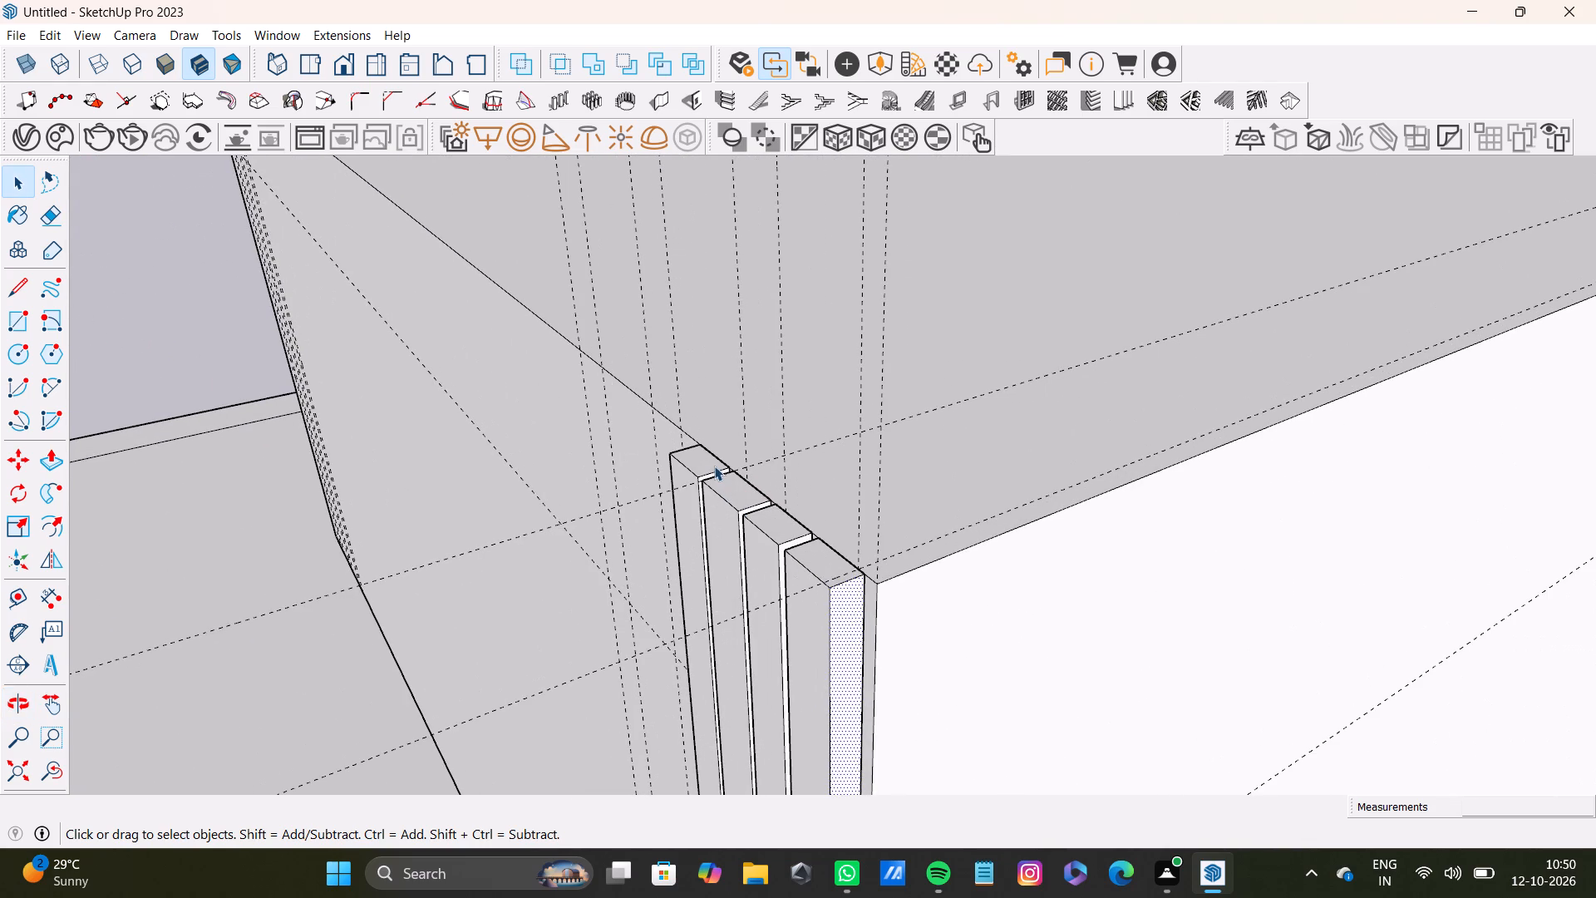
pyautogui.click(710, 466)
pyautogui.press('p')
pyautogui.moveTo(710, 466); pyautogui.dragTo(665, 645)
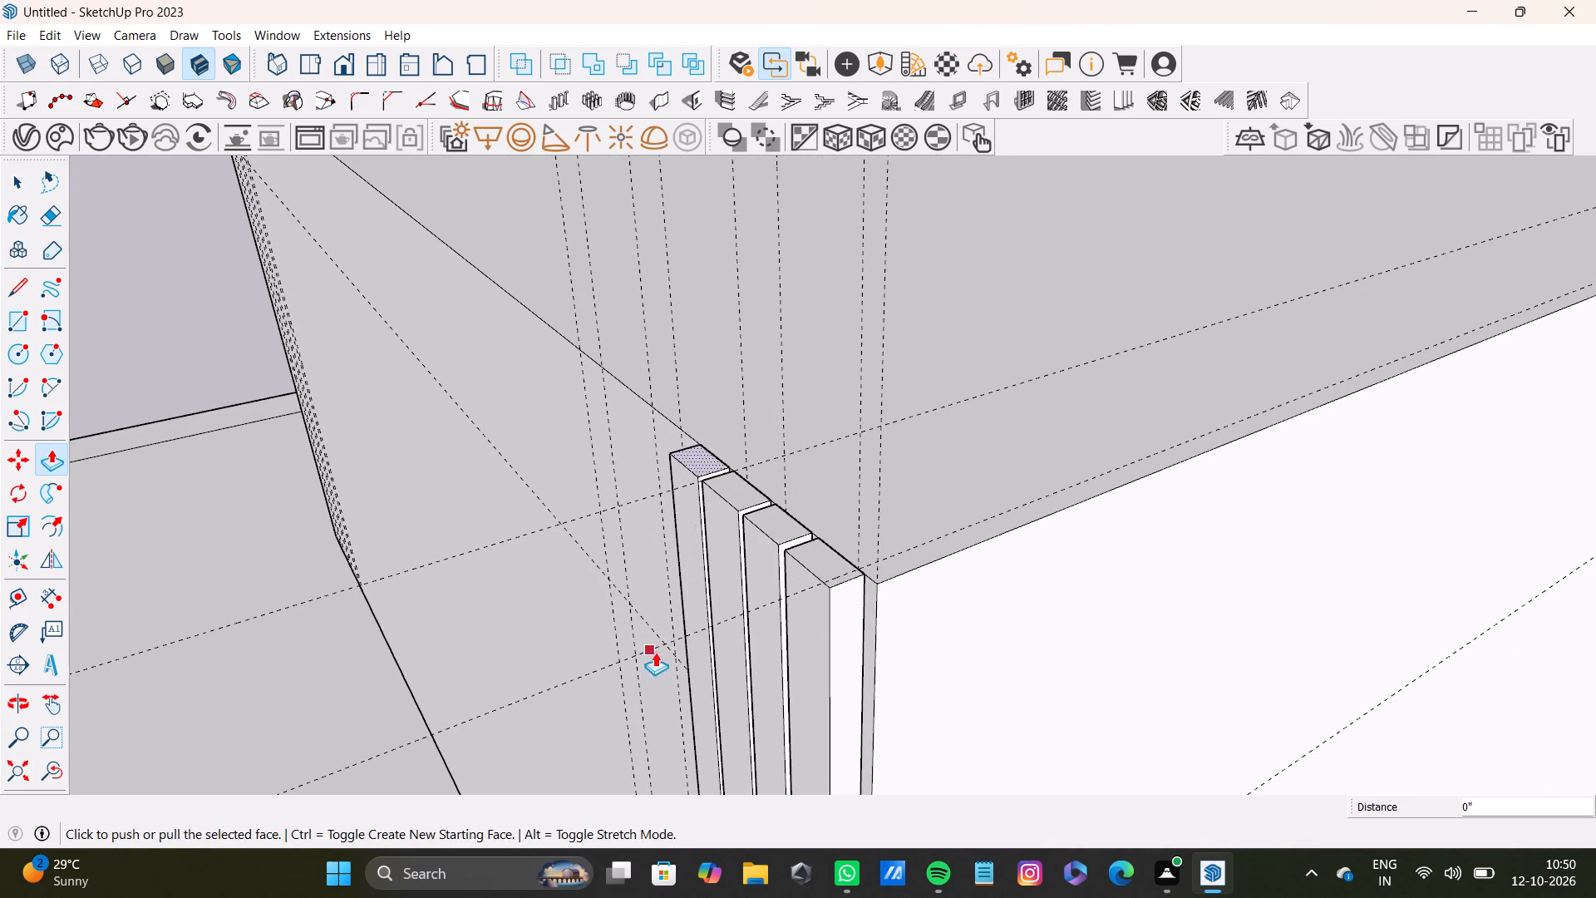
pyautogui.scroll(-1, 658, 662)
pyautogui.moveTo(673, 696); pyautogui.dragTo(986, 507, button='middle')
pyautogui.scroll(-3, 819, 624)
pyautogui.keyDown('shift'); pyautogui.moveTo(689, 630); pyautogui.dragTo(1114, 496, button='middle'); pyautogui.keyUp('shift')
pyautogui.moveTo(847, 359); pyautogui.dragTo(847, 491, button='middle')
pyautogui.moveTo(851, 319); pyautogui.dragTo(830, 378)
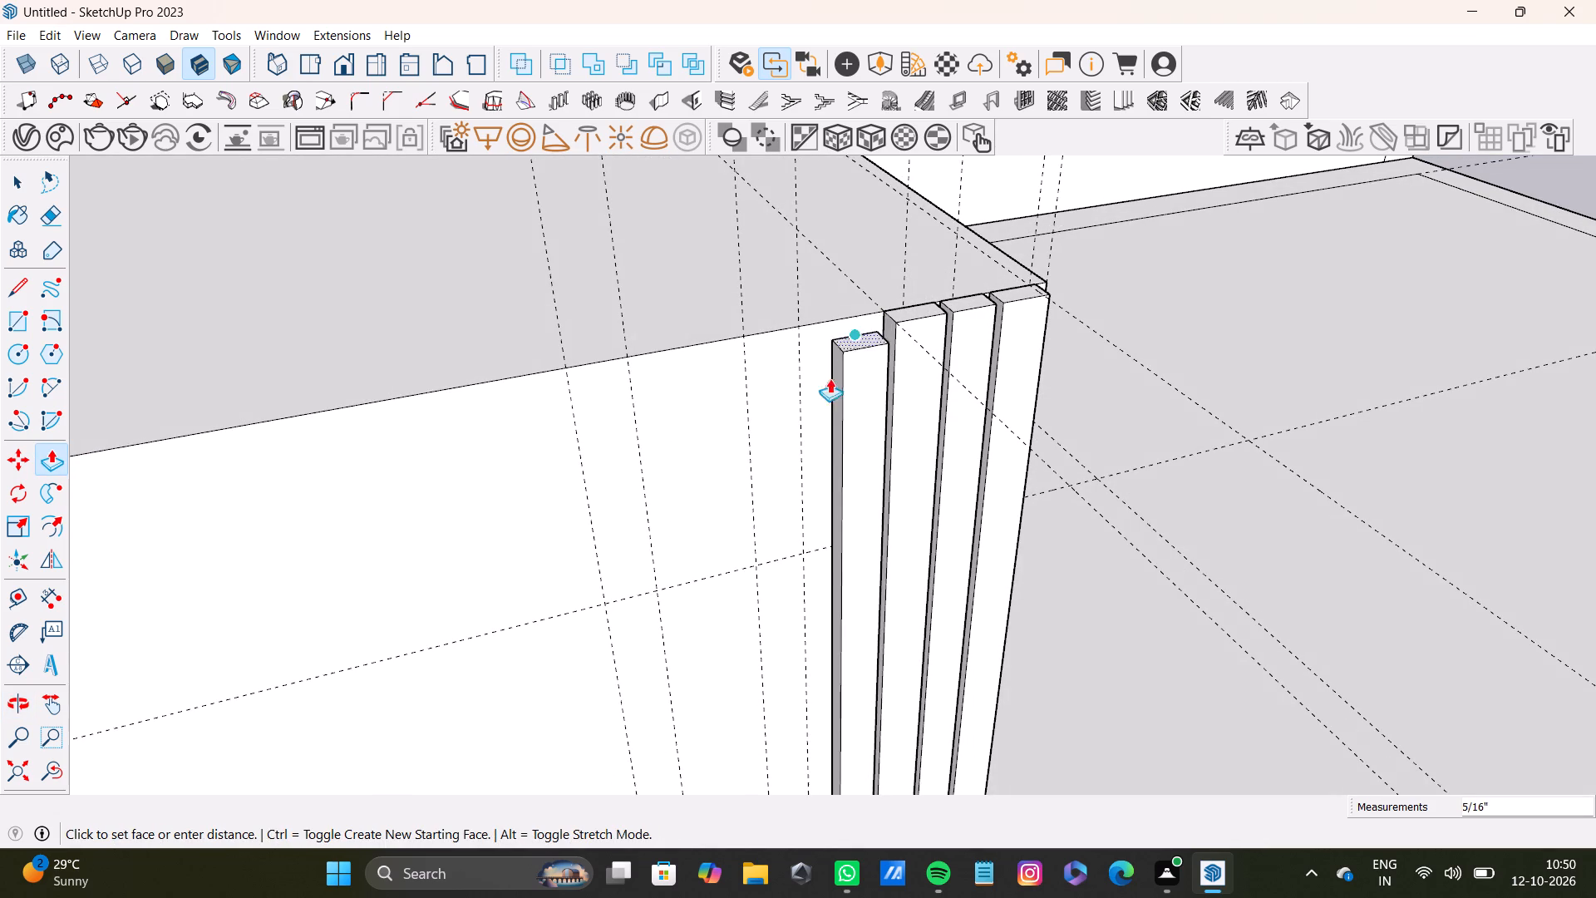
pyautogui.moveTo(830, 378); pyautogui.dragTo(830, 577)
# Push the top faces of the two middle strips down level with the shortened innermost strip.
pyautogui.scroll(-3, 863, 552)
pyautogui.moveTo(877, 559); pyautogui.dragTo(688, 607, button='middle')
pyautogui.scroll(3, 889, 464)
pyautogui.press('space')
pyautogui.click(919, 380)
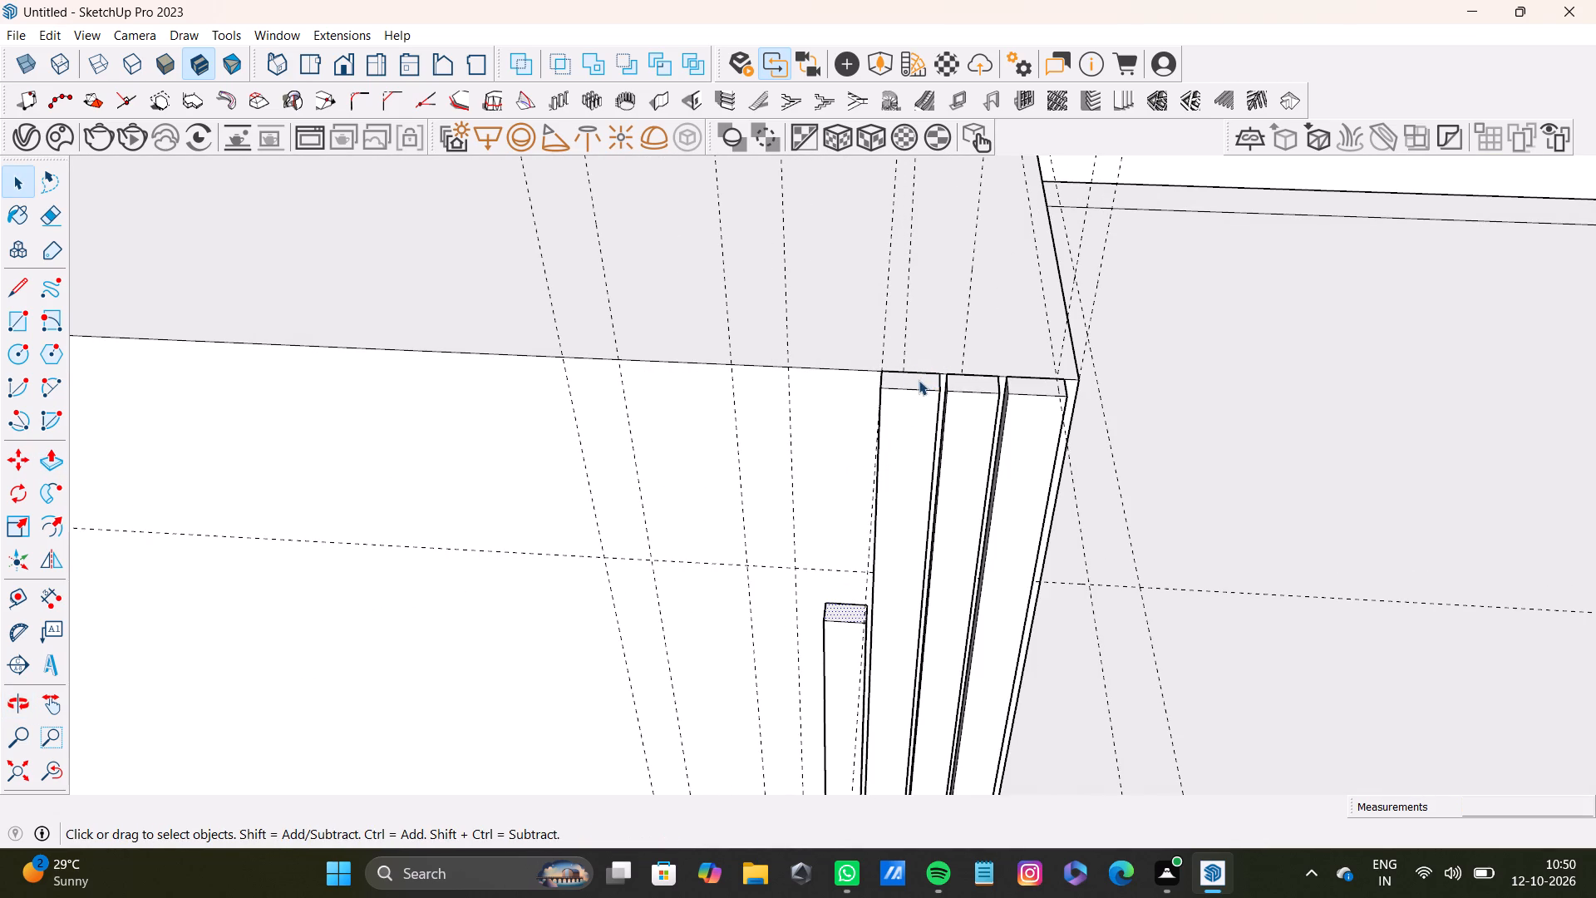
pyautogui.press('p')
pyautogui.moveTo(914, 380); pyautogui.dragTo(860, 621)
pyautogui.press('space')
pyautogui.click(985, 382)
pyautogui.press('p')
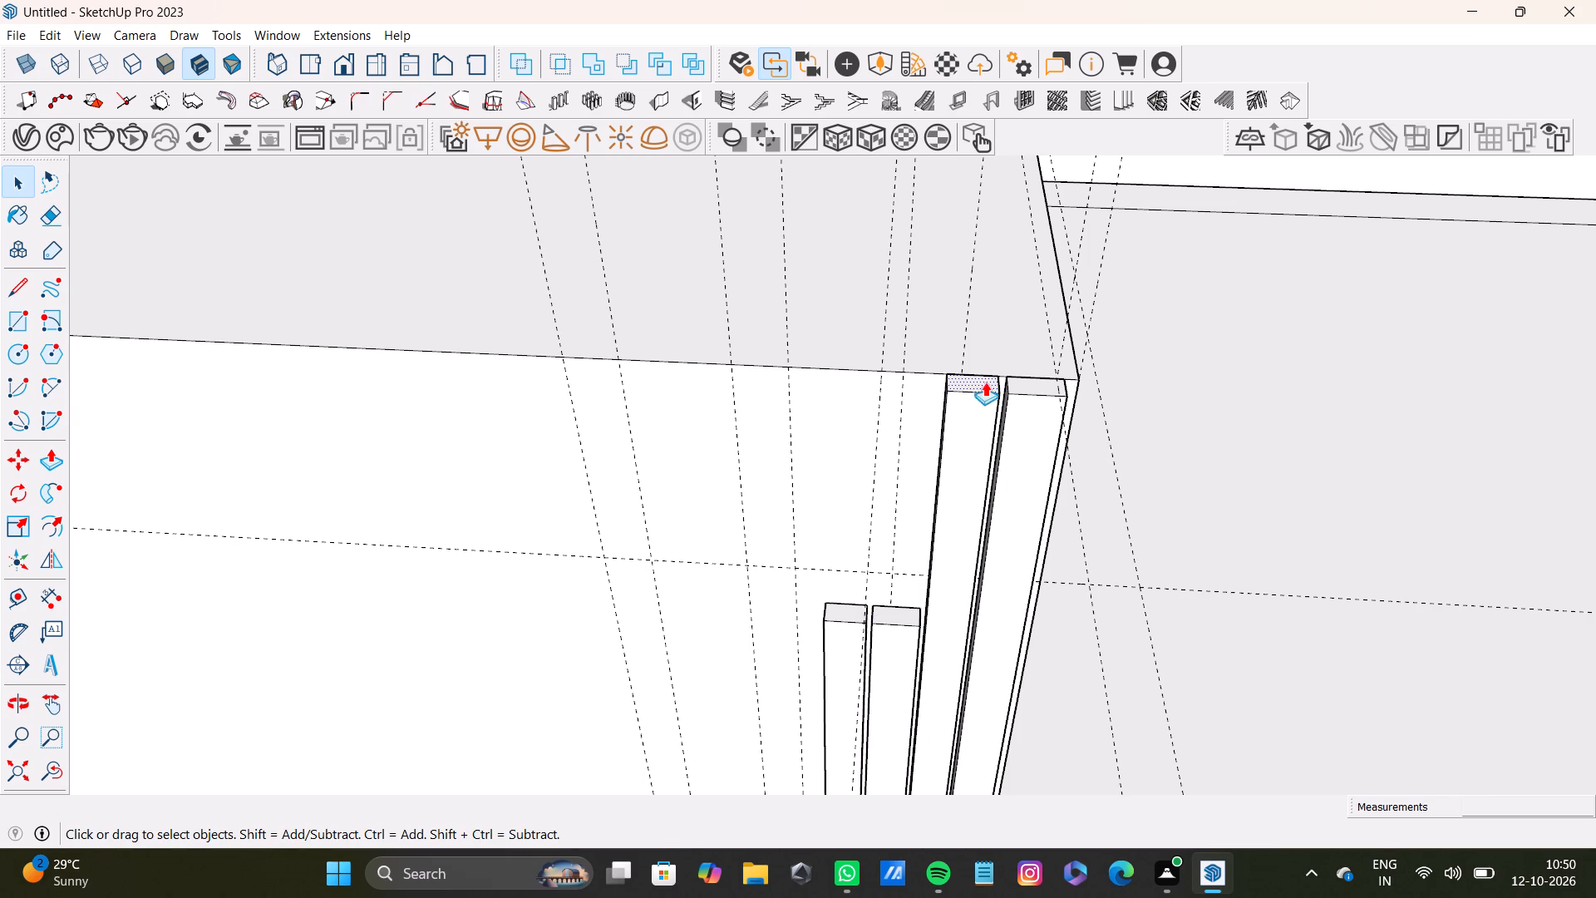
pyautogui.moveTo(985, 382); pyautogui.dragTo(914, 611)
# Push the top face of the outermost strip at the box's corner down level with the other three.
pyautogui.keyDown('shift'); pyautogui.scroll(-2, 969, 570); pyautogui.keyUp('shift')
pyautogui.keyDown('shift'); pyautogui.moveTo(968, 570); pyautogui.dragTo(823, 574, button='middle'); pyautogui.keyUp('shift')
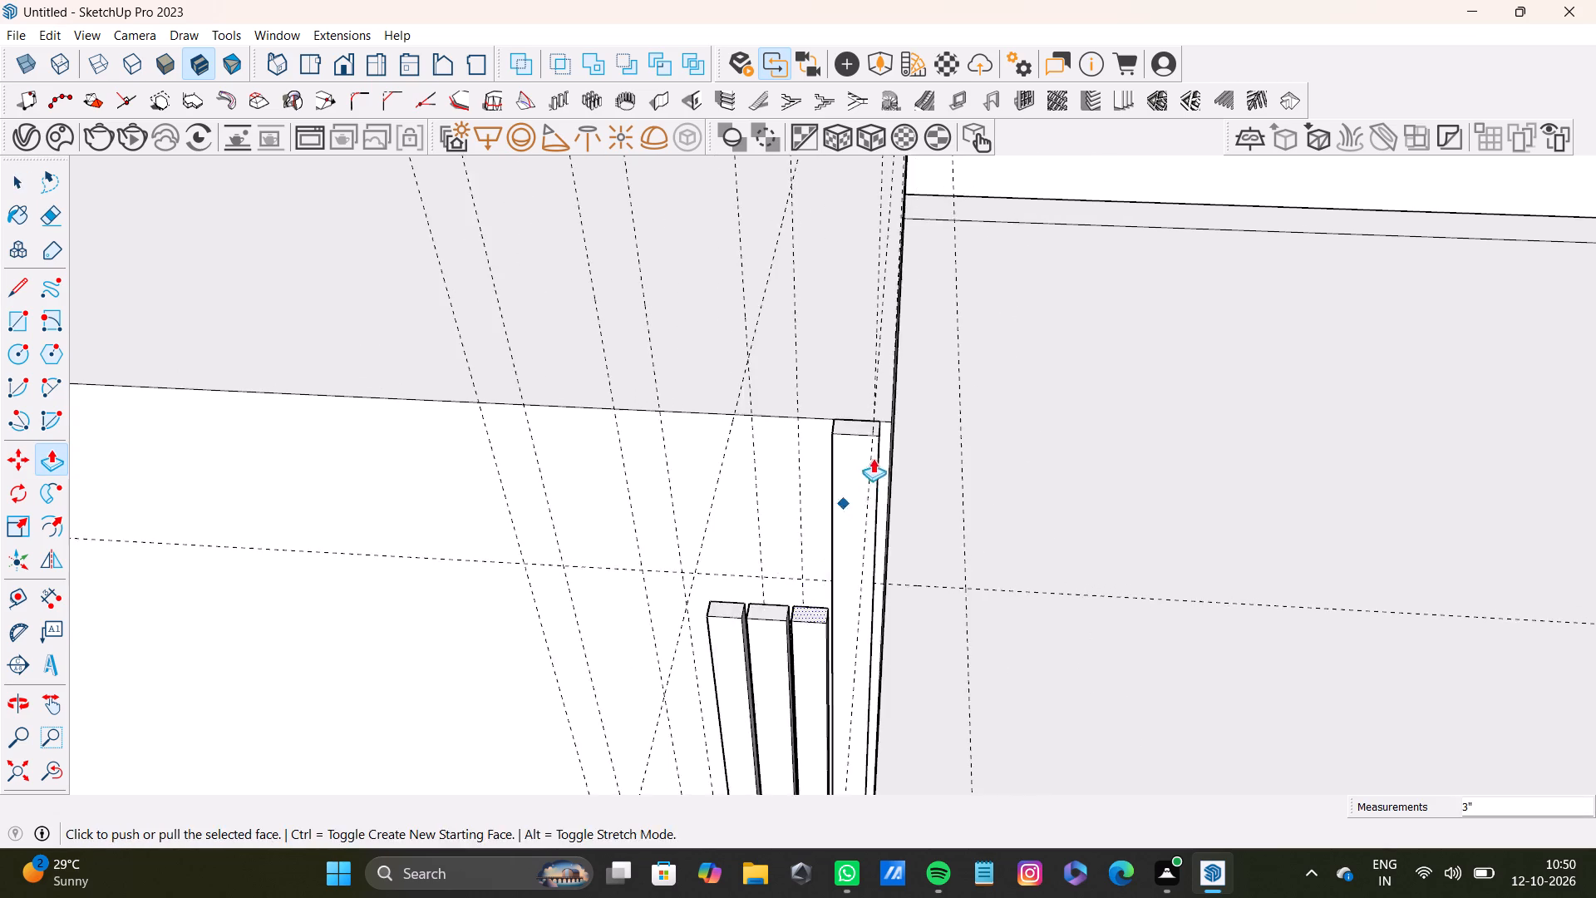
pyautogui.scroll(7, 874, 446)
pyautogui.press('space')
pyautogui.click(839, 417)
pyautogui.press('p')
pyautogui.moveTo(839, 417); pyautogui.dragTo(790, 649)
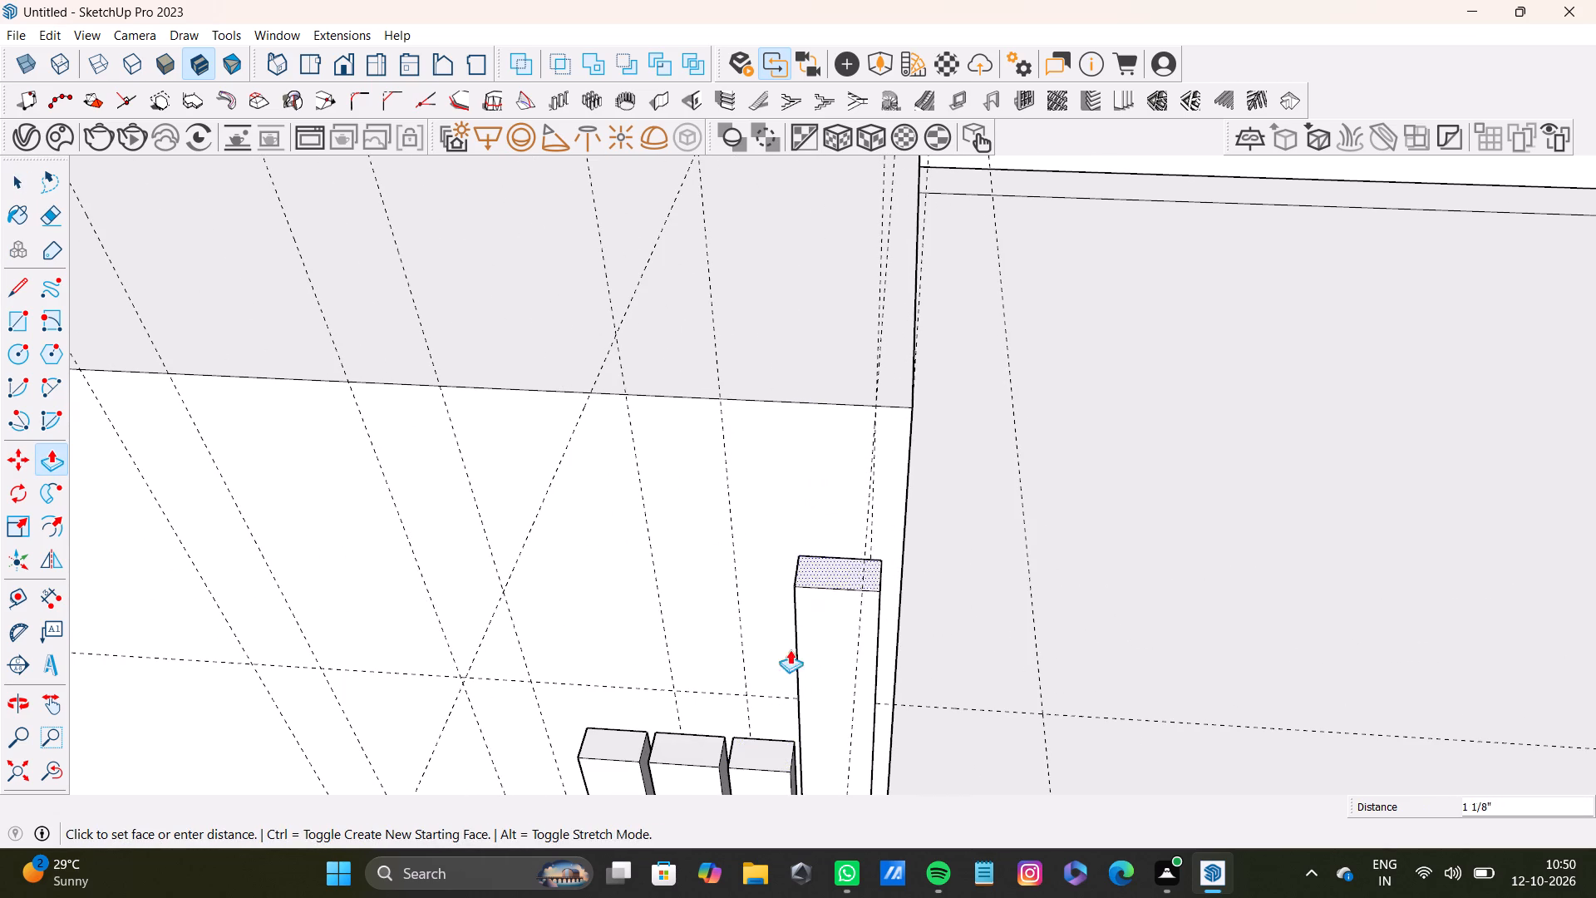
pyautogui.moveTo(790, 649); pyautogui.dragTo(769, 746)
# Examine the shortened strips and the guide lines across the box's front face.
pyautogui.scroll(-10, 769, 733)
pyautogui.keyDown('shift'); pyautogui.moveTo(698, 714); pyautogui.dragTo(963, 396, button='middle'); pyautogui.keyUp('shift')
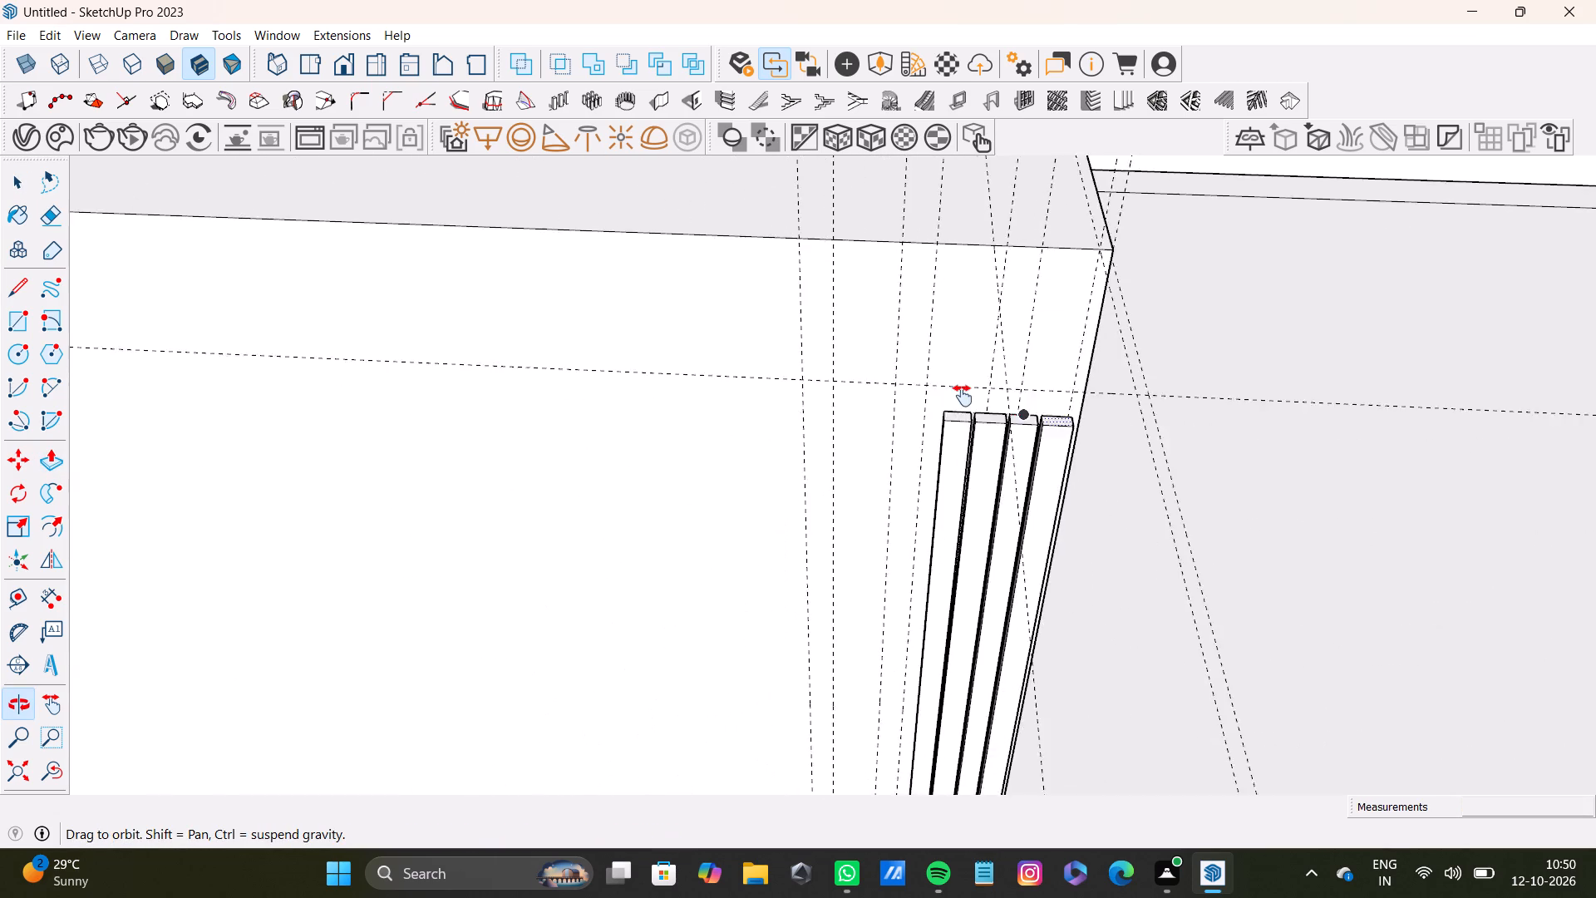
pyautogui.keyDown('shift'); pyautogui.moveTo(963, 396); pyautogui.dragTo(1213, 287, button='middle'); pyautogui.keyUp('shift')
pyautogui.scroll(-14, 1008, 427)
pyautogui.moveTo(796, 531); pyautogui.dragTo(638, 271, button='middle')
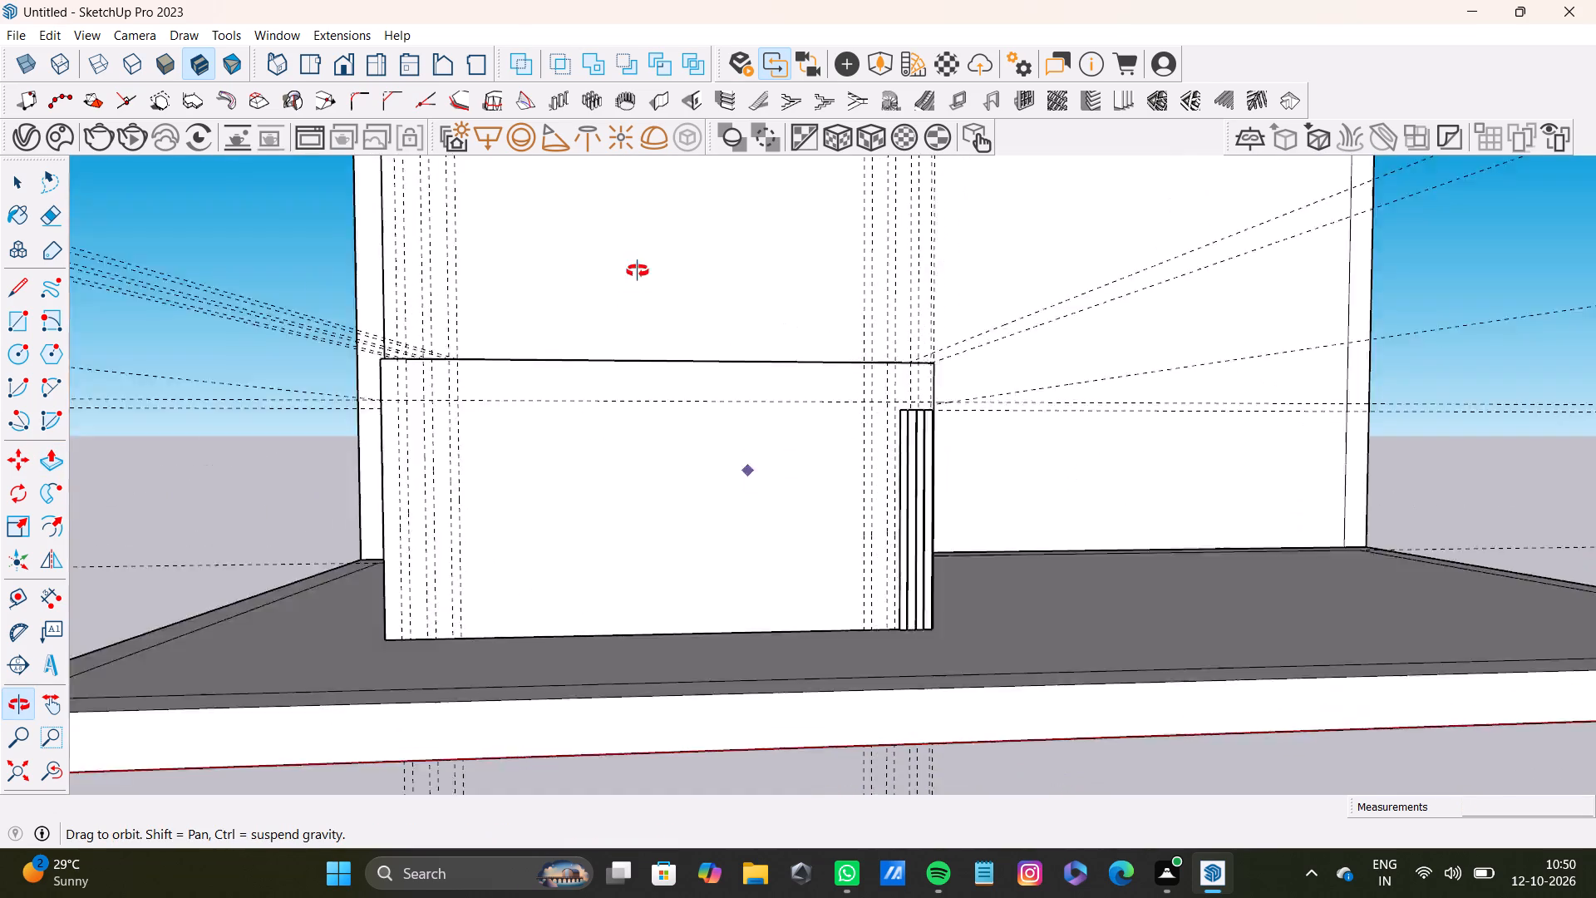
pyautogui.moveTo(638, 271); pyautogui.dragTo(624, 262, button='middle')
pyautogui.scroll(7, 538, 417)
pyautogui.keyDown('shift'); pyautogui.moveTo(517, 419); pyautogui.dragTo(761, 359, button='middle'); pyautogui.keyUp('shift')
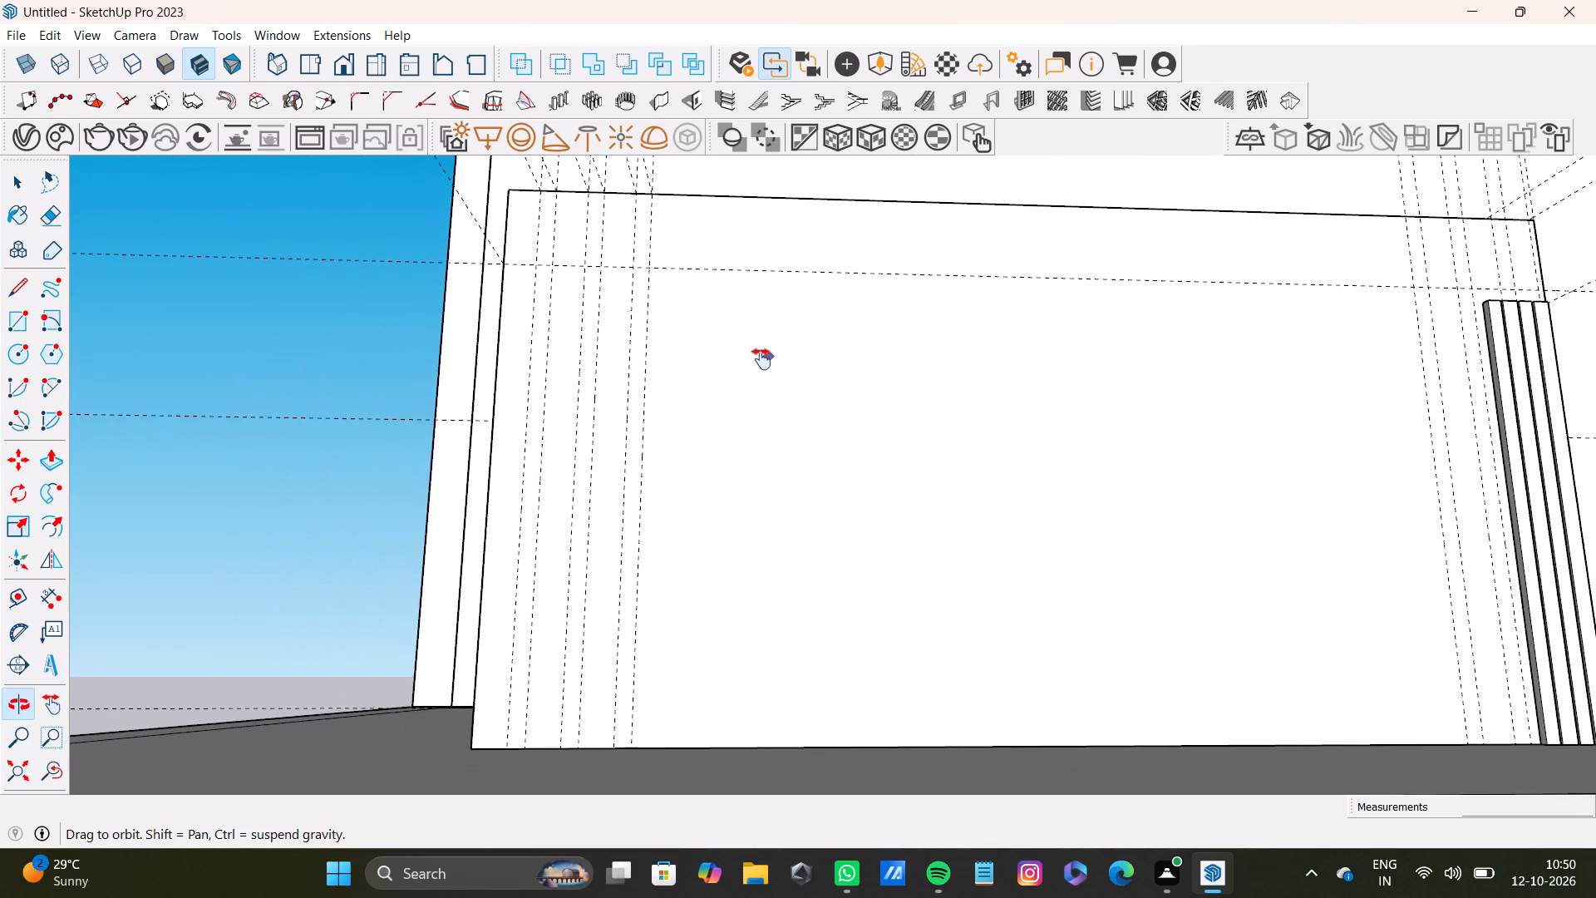
pyautogui.keyDown('shift'); pyautogui.moveTo(761, 359); pyautogui.dragTo(717, 436, button='middle'); pyautogui.keyUp('shift')
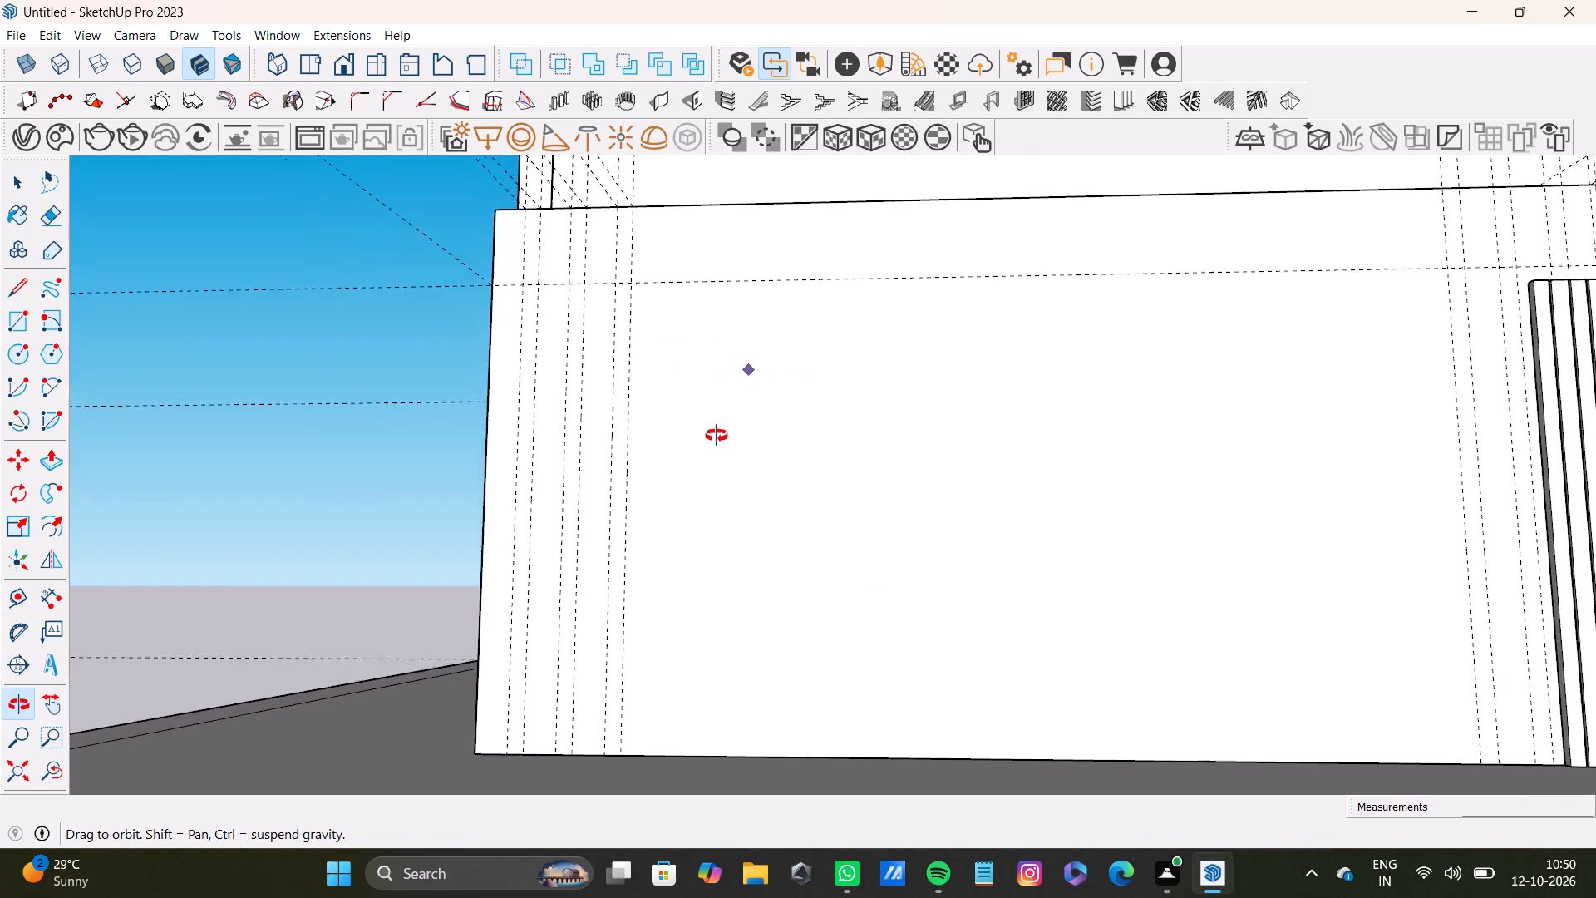
pyautogui.keyDown('shift'); pyautogui.moveTo(717, 436); pyautogui.dragTo(714, 435, button='middle'); pyautogui.keyUp('shift')
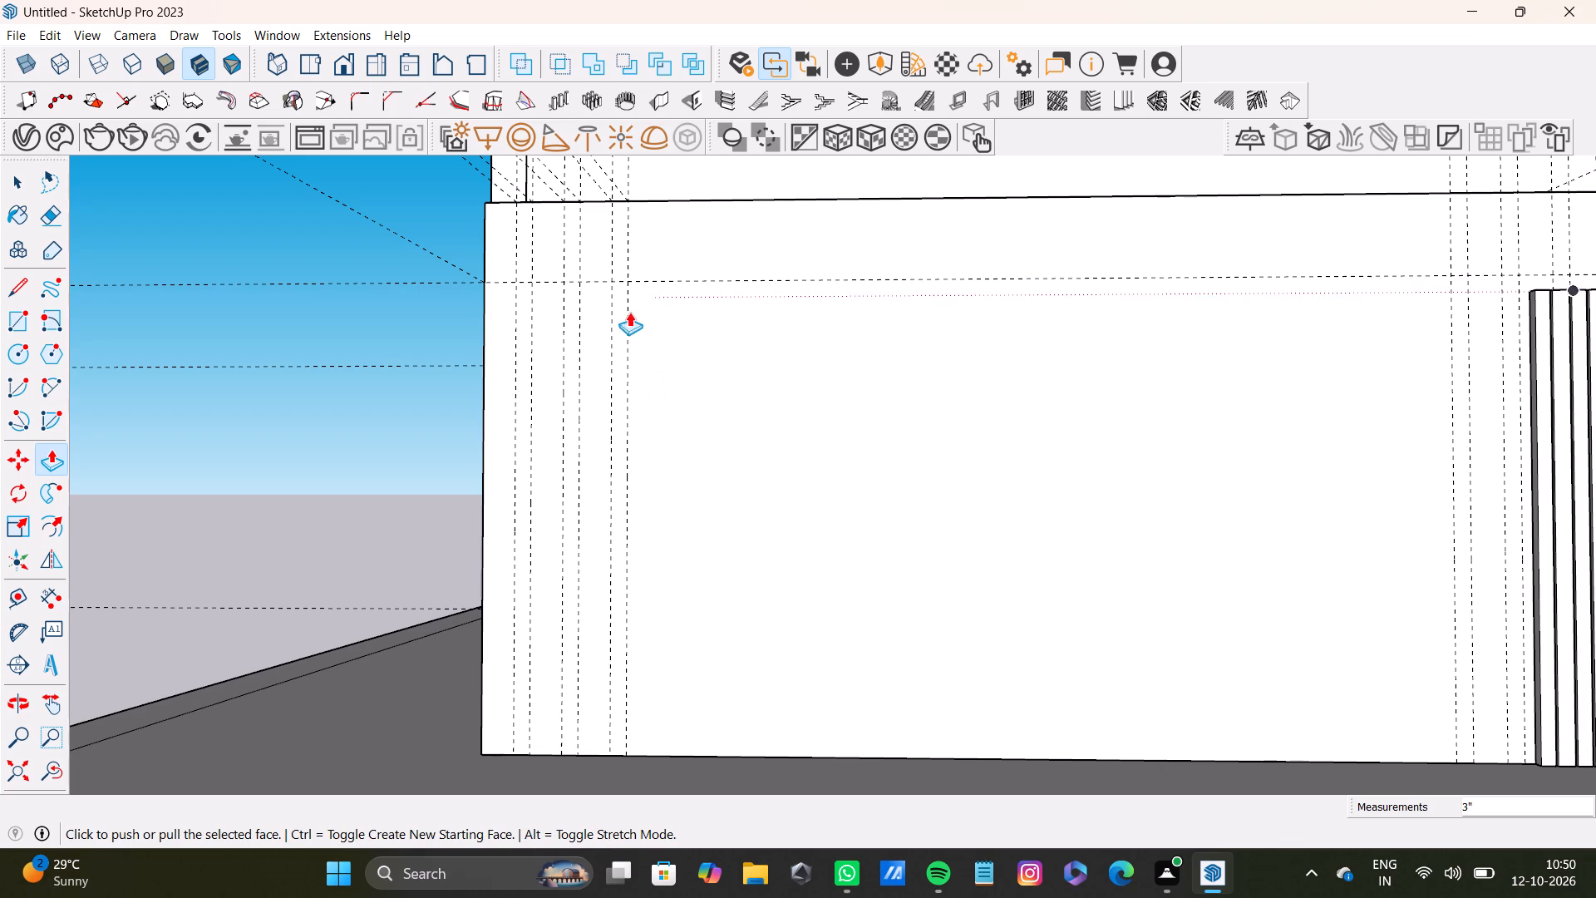
pyautogui.scroll(-8, 566, 360)
pyautogui.moveTo(814, 432); pyautogui.dragTo(810, 468, button='middle')
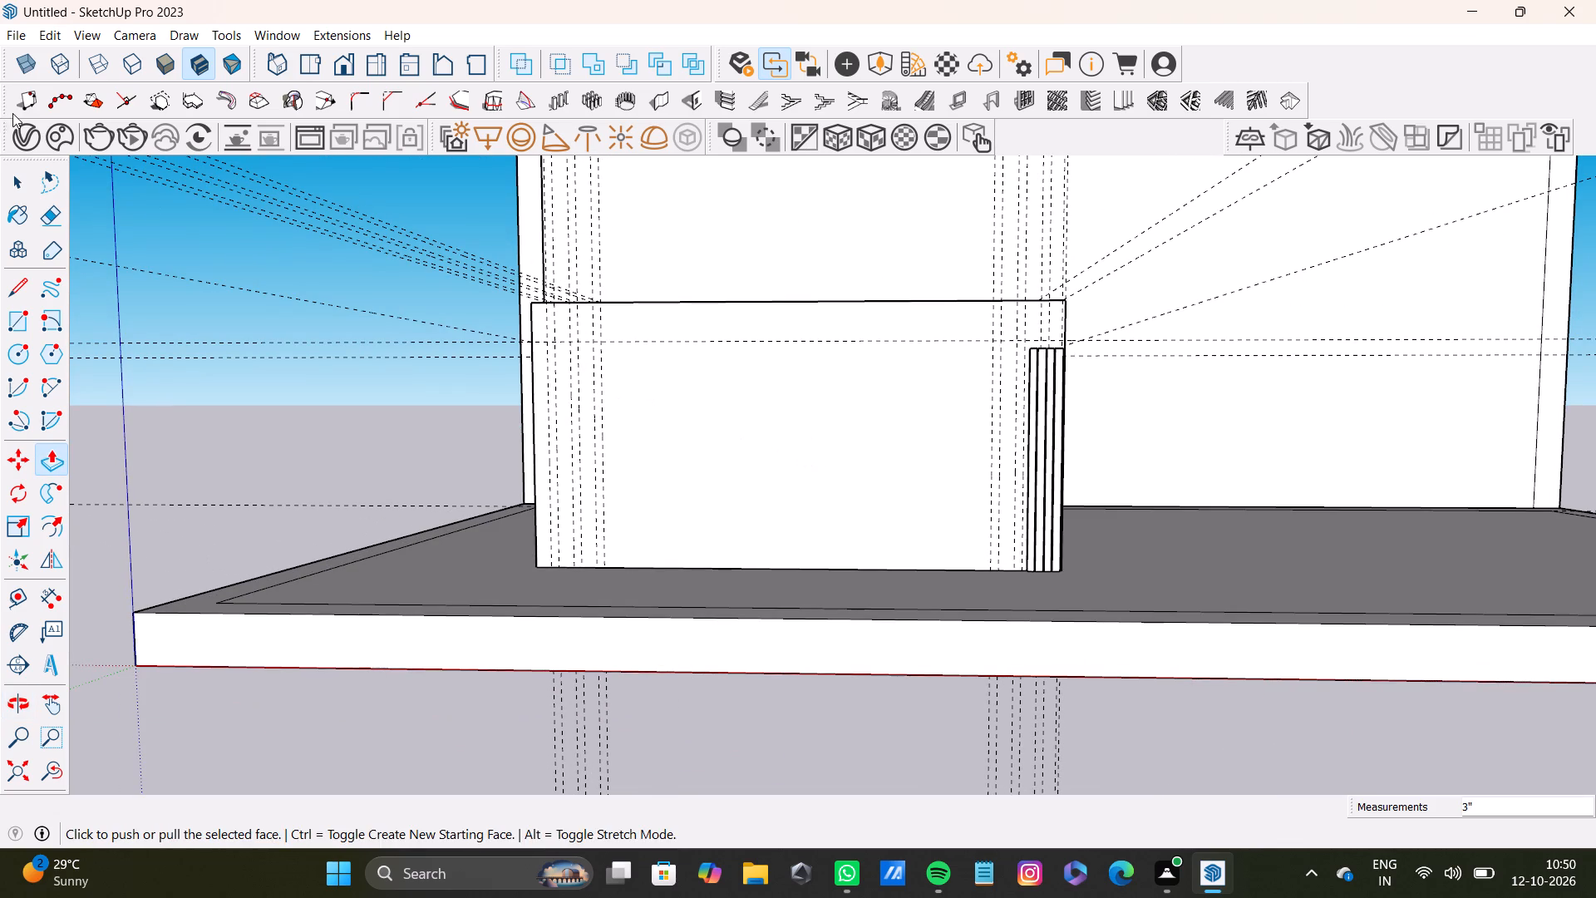
# Delete all guide lines in the model.
pyautogui.click(52, 42)
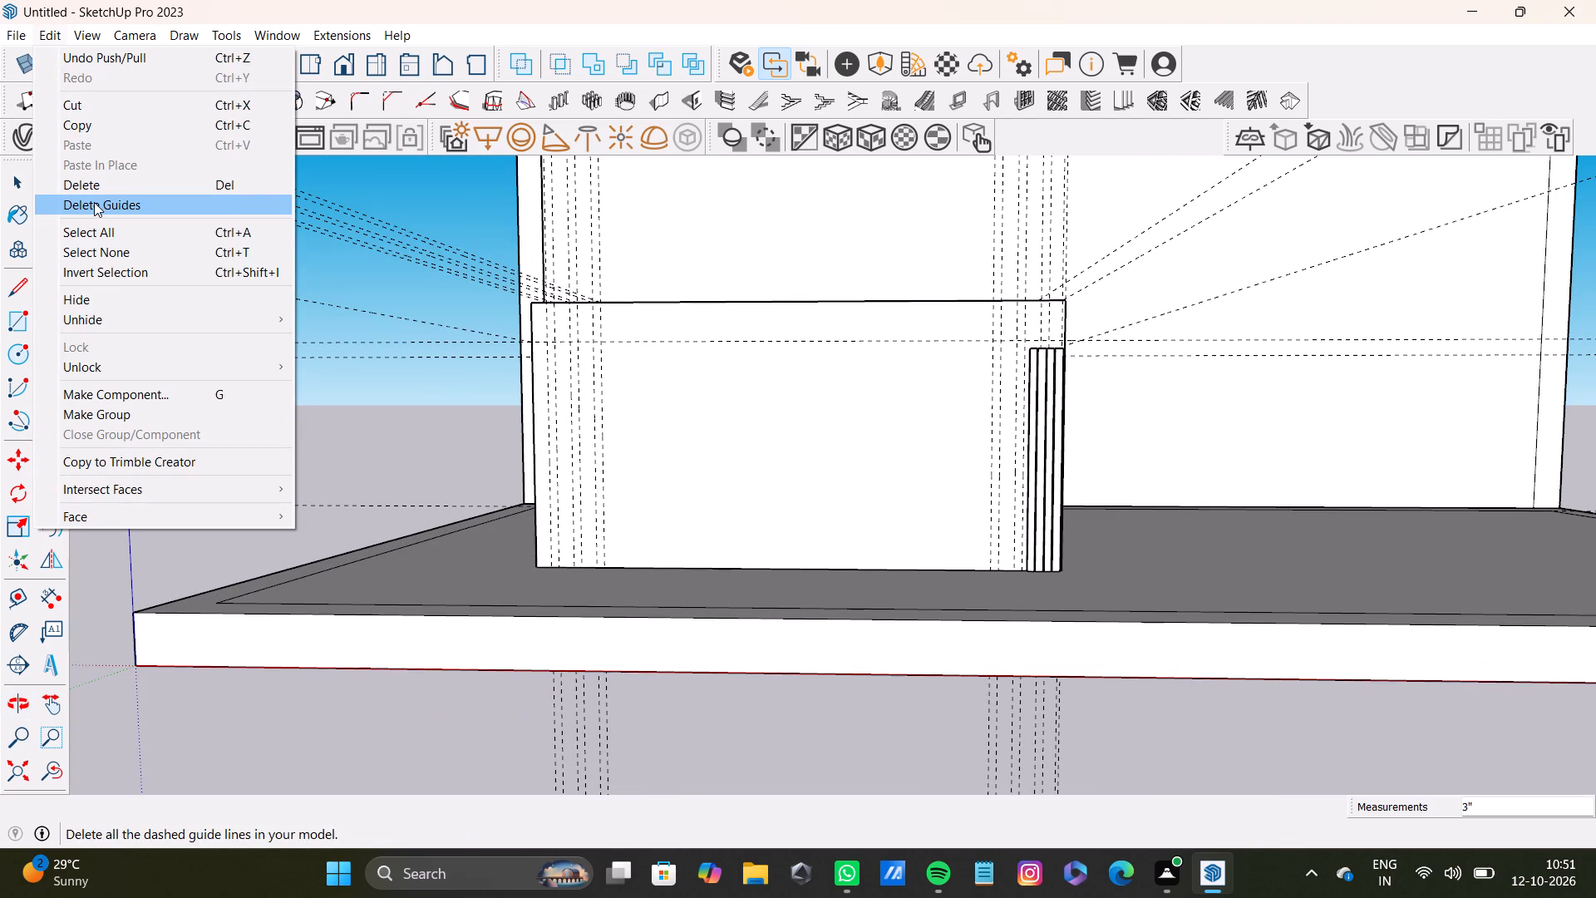
pyautogui.click(94, 202)
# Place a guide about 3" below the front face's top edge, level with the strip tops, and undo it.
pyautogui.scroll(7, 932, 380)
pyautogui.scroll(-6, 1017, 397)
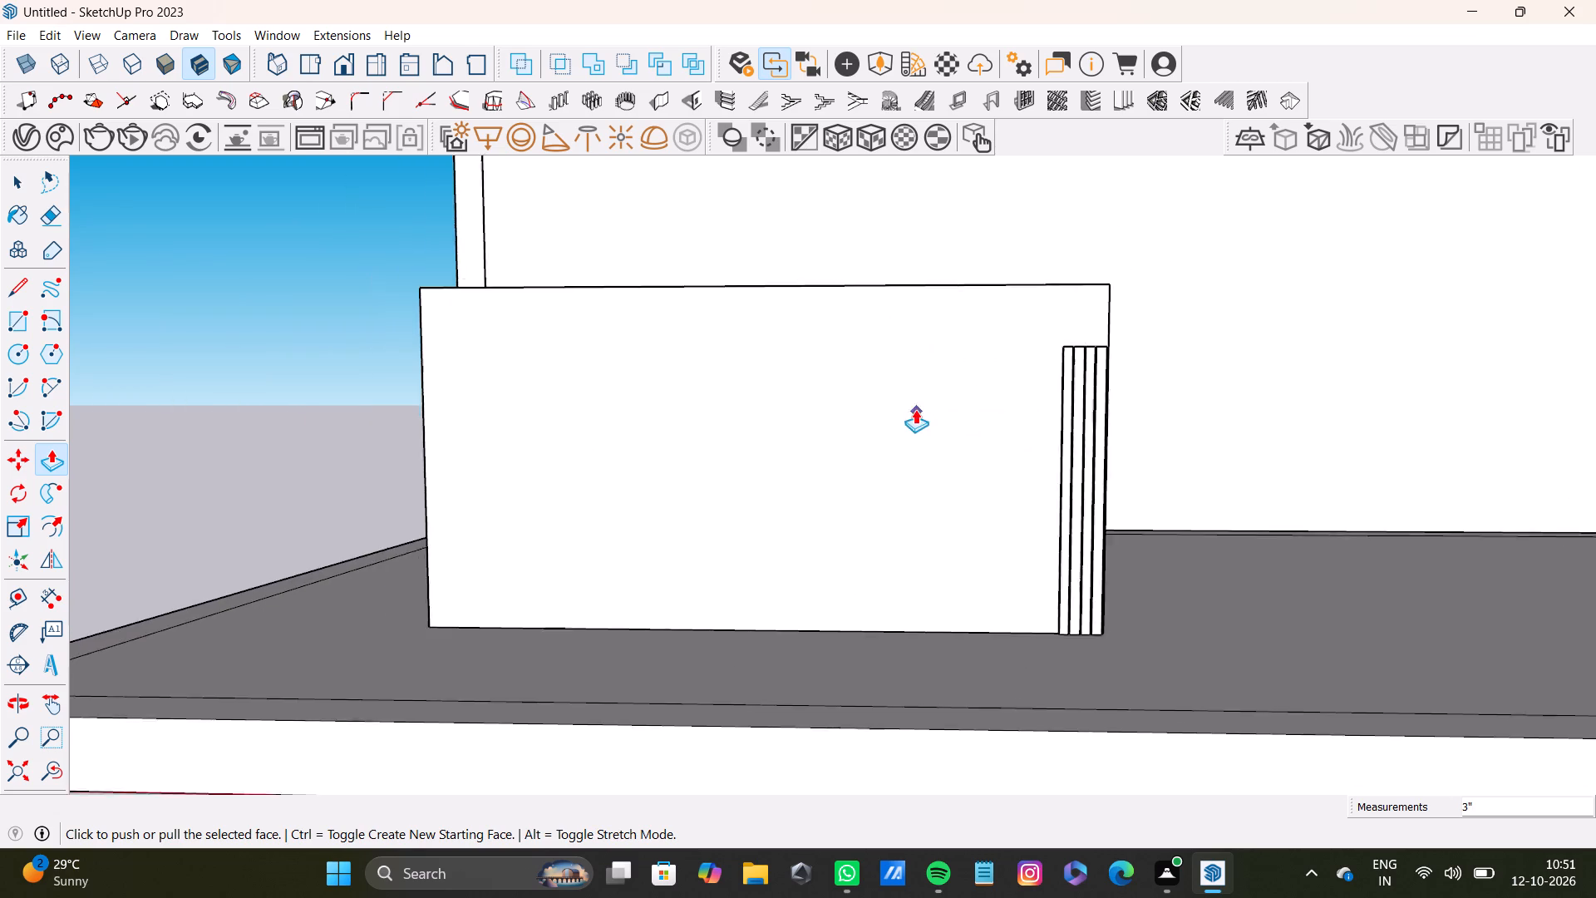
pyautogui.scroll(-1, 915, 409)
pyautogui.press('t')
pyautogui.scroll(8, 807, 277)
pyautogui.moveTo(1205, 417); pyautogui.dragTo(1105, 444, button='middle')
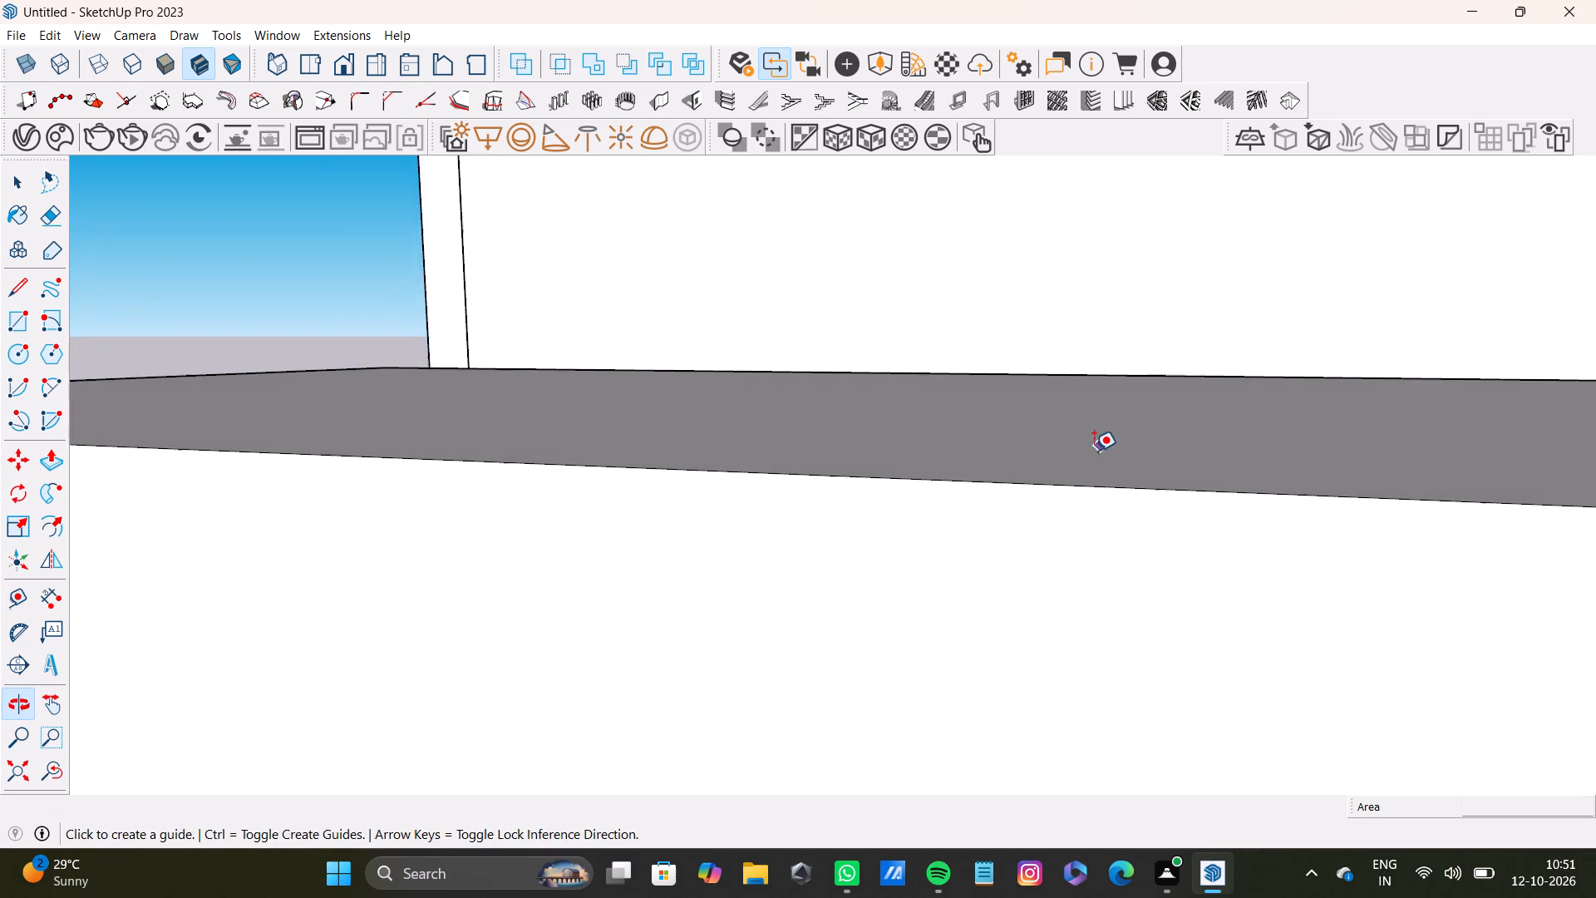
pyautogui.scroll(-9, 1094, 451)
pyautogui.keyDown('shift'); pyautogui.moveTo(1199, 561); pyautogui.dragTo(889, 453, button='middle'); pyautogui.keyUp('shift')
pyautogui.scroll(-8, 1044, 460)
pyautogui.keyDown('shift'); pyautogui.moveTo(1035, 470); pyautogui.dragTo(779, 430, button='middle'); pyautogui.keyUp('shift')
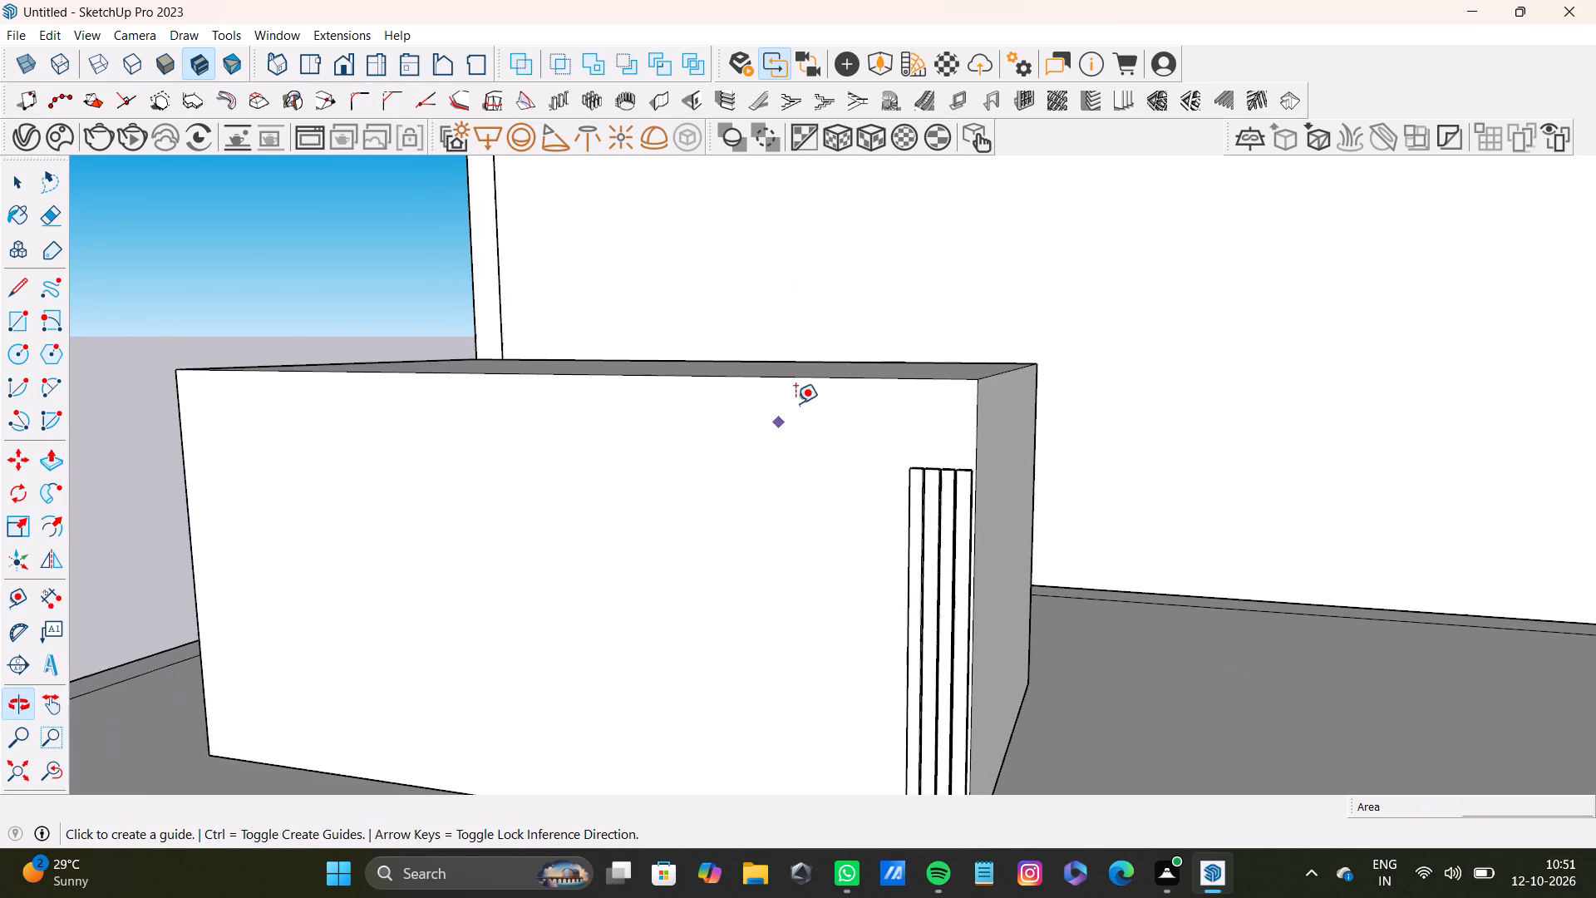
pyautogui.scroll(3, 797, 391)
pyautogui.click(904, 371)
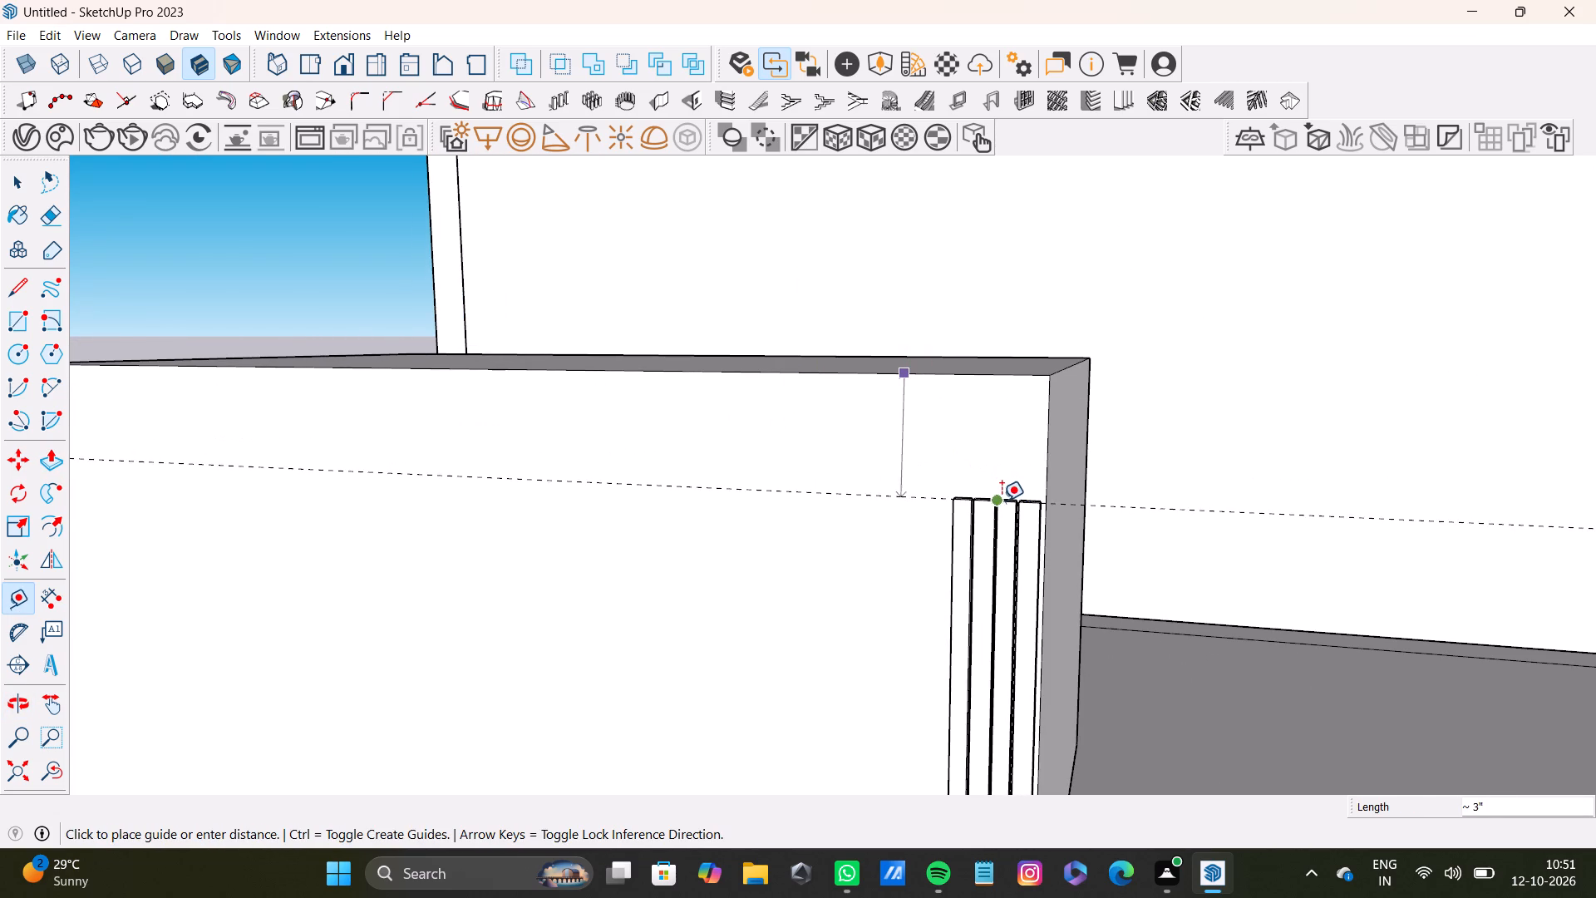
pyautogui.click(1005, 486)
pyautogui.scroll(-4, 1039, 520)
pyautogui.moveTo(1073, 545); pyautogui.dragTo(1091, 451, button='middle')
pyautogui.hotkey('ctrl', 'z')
# Place a horizontal guide 2" below the top edge of the box's front face.
pyautogui.scroll(4, 855, 296)
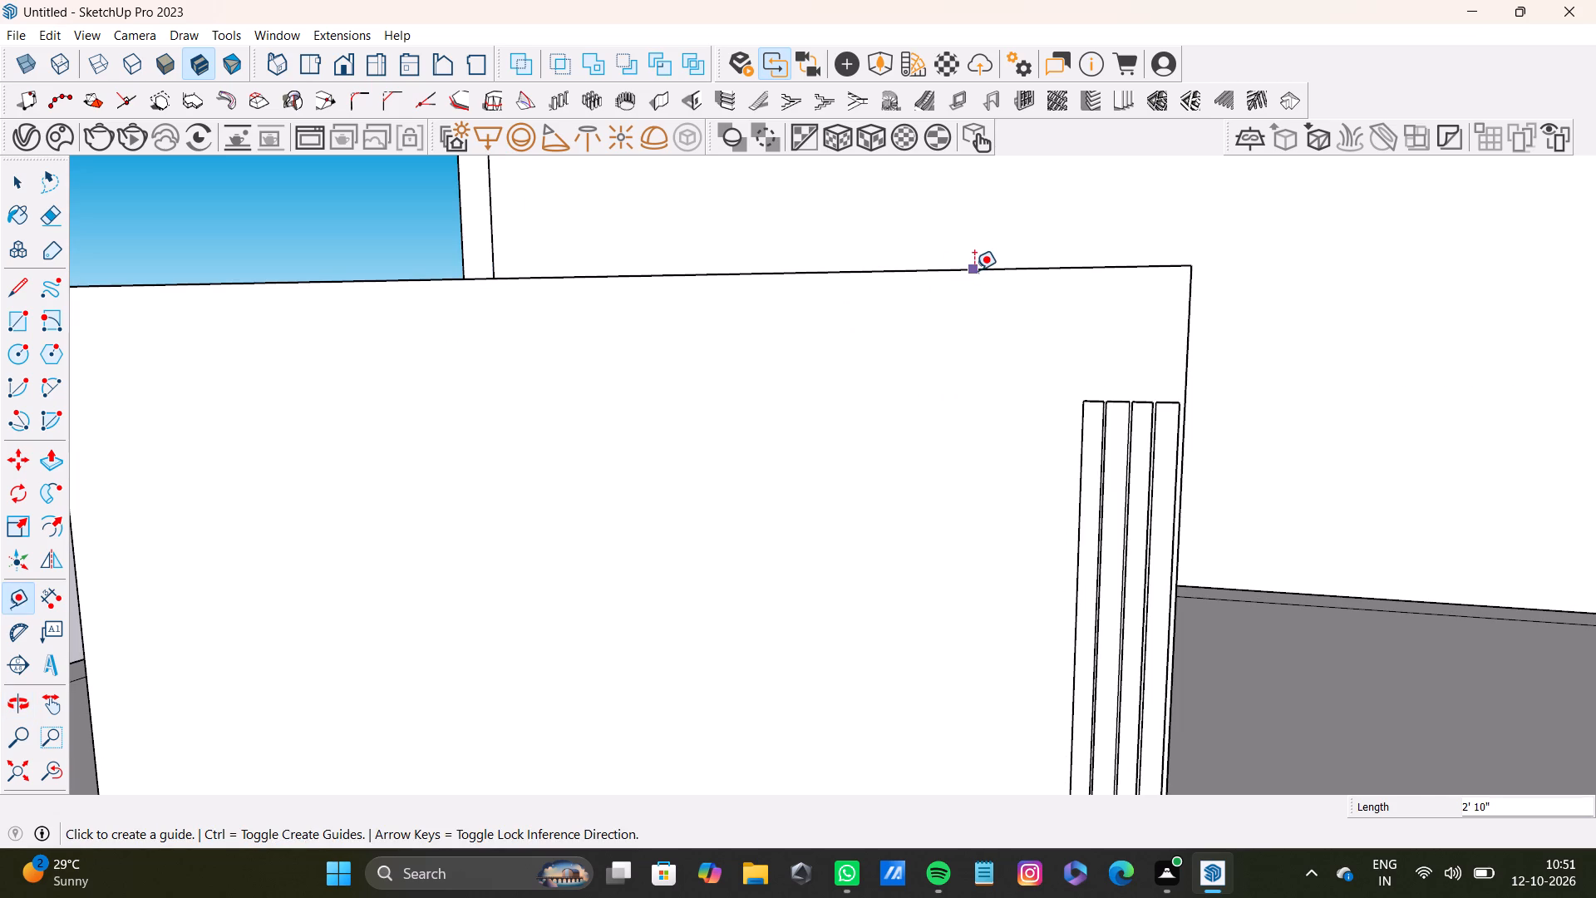
pyautogui.click(976, 268)
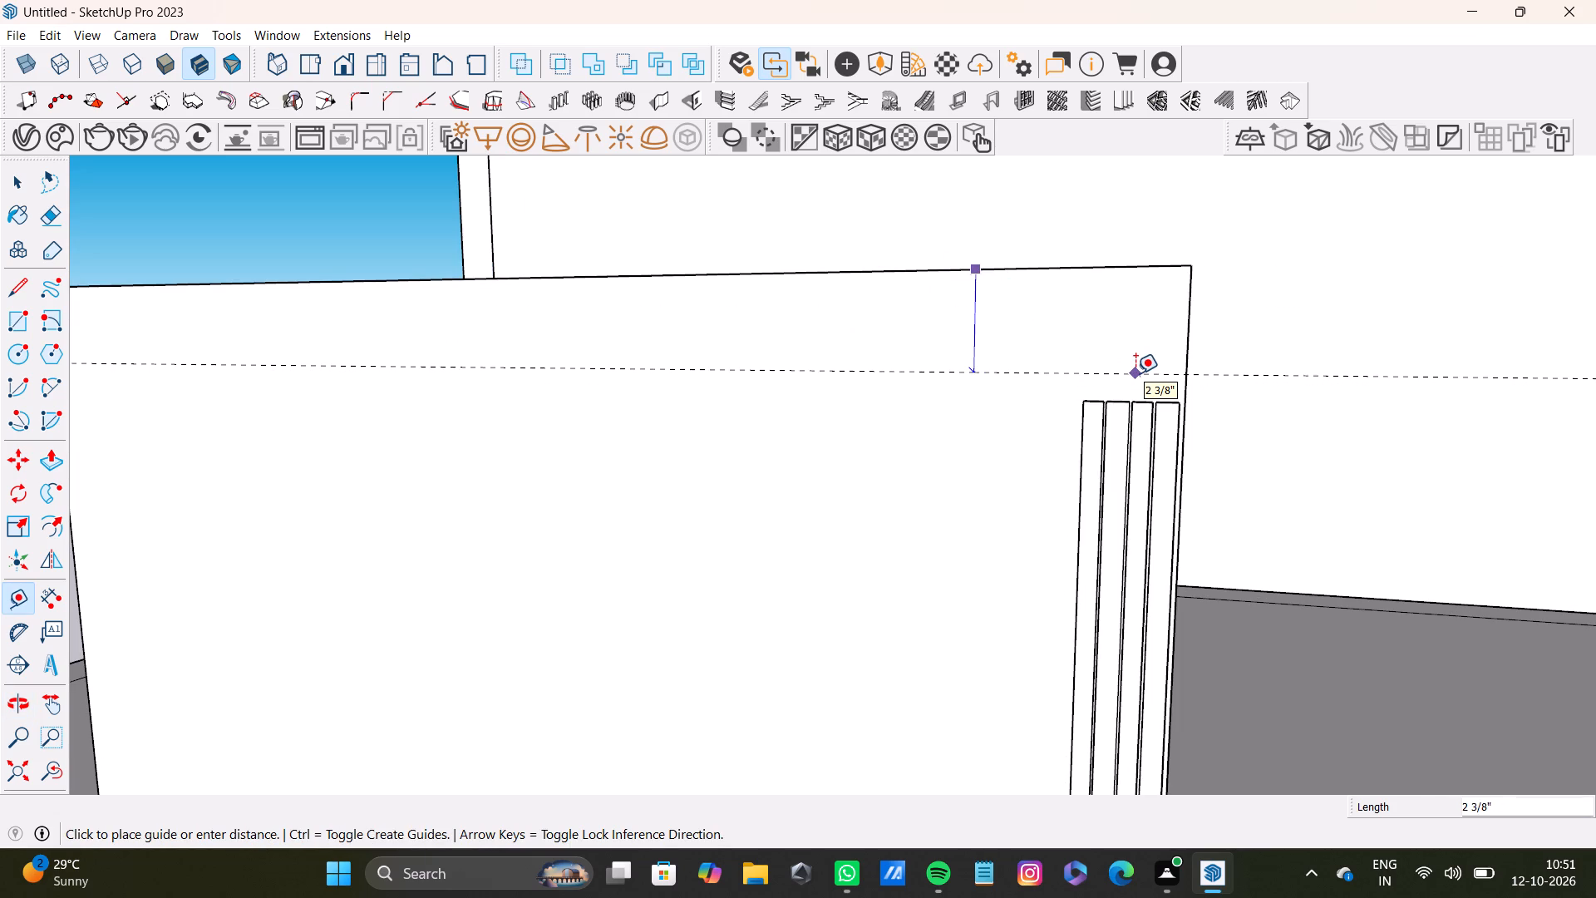
pyautogui.write('2"')
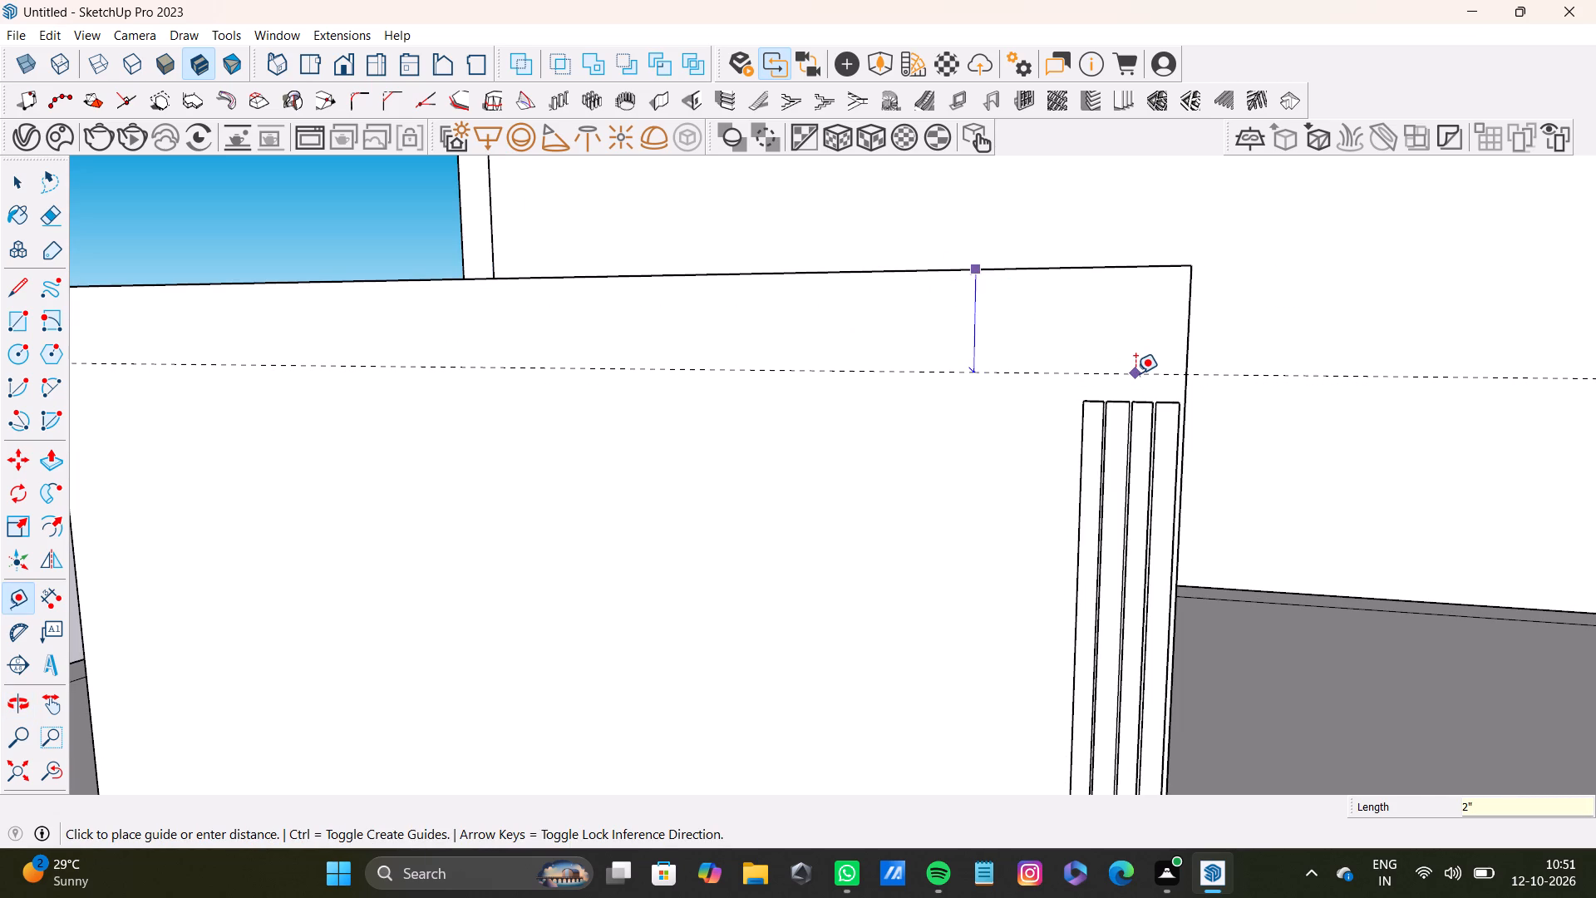
pyautogui.press('Return')
# Copy the four strips along the box's front face to its opposite bottom corner, about 2' 7 1/2" away.
pyautogui.scroll(-8, 1117, 420)
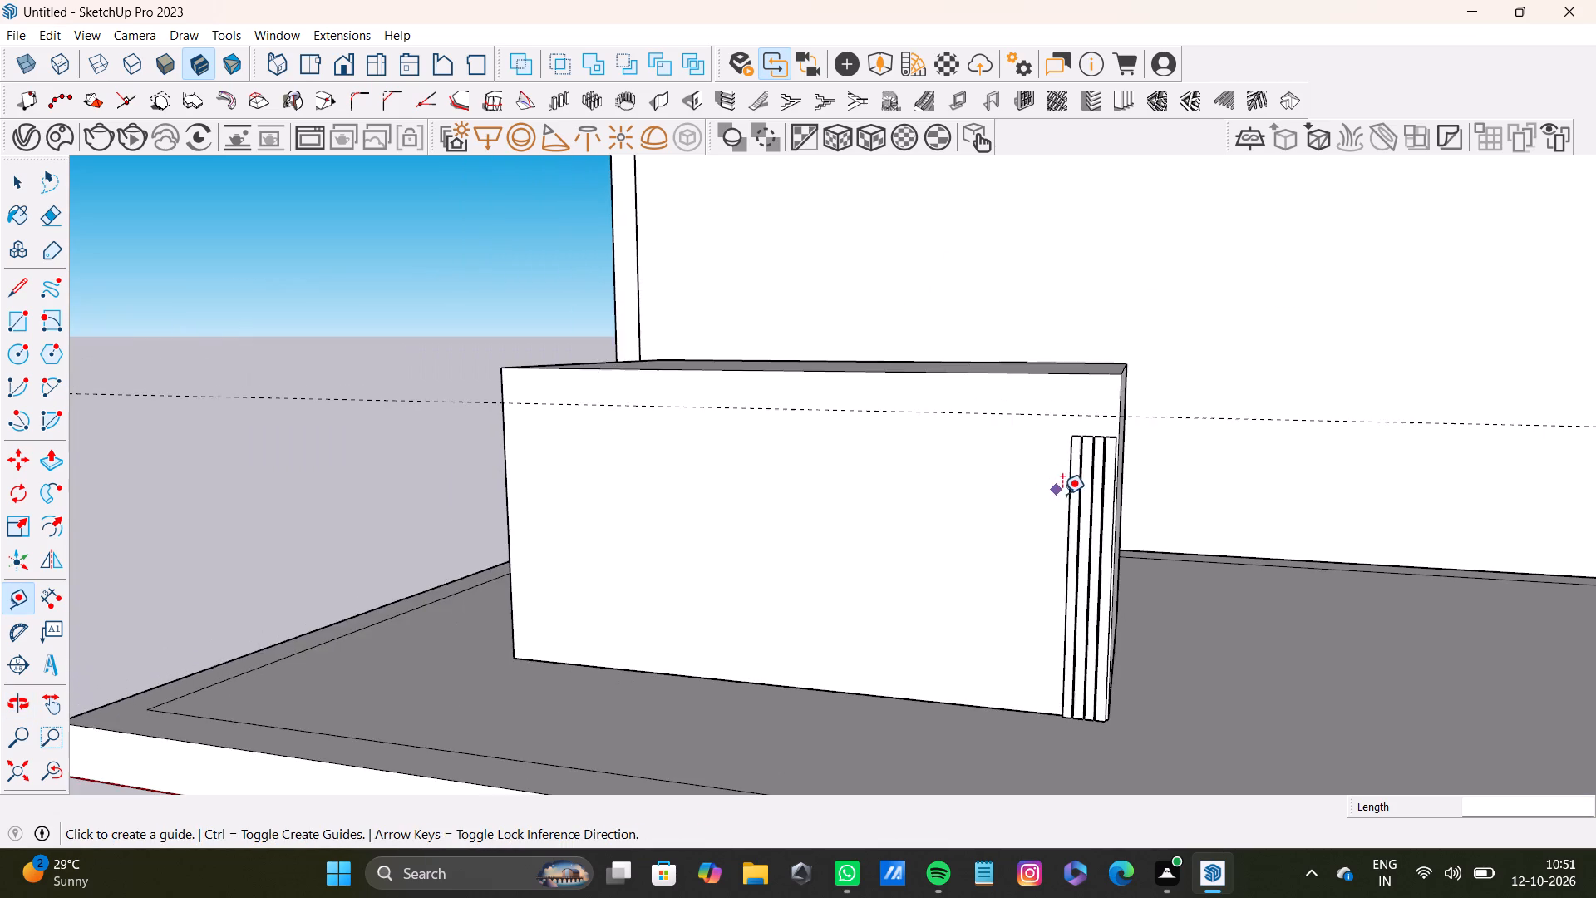
pyautogui.moveTo(1063, 489); pyautogui.dragTo(1099, 484, button='middle')
pyautogui.press('space')
pyautogui.moveTo(1050, 420); pyautogui.dragTo(1151, 748)
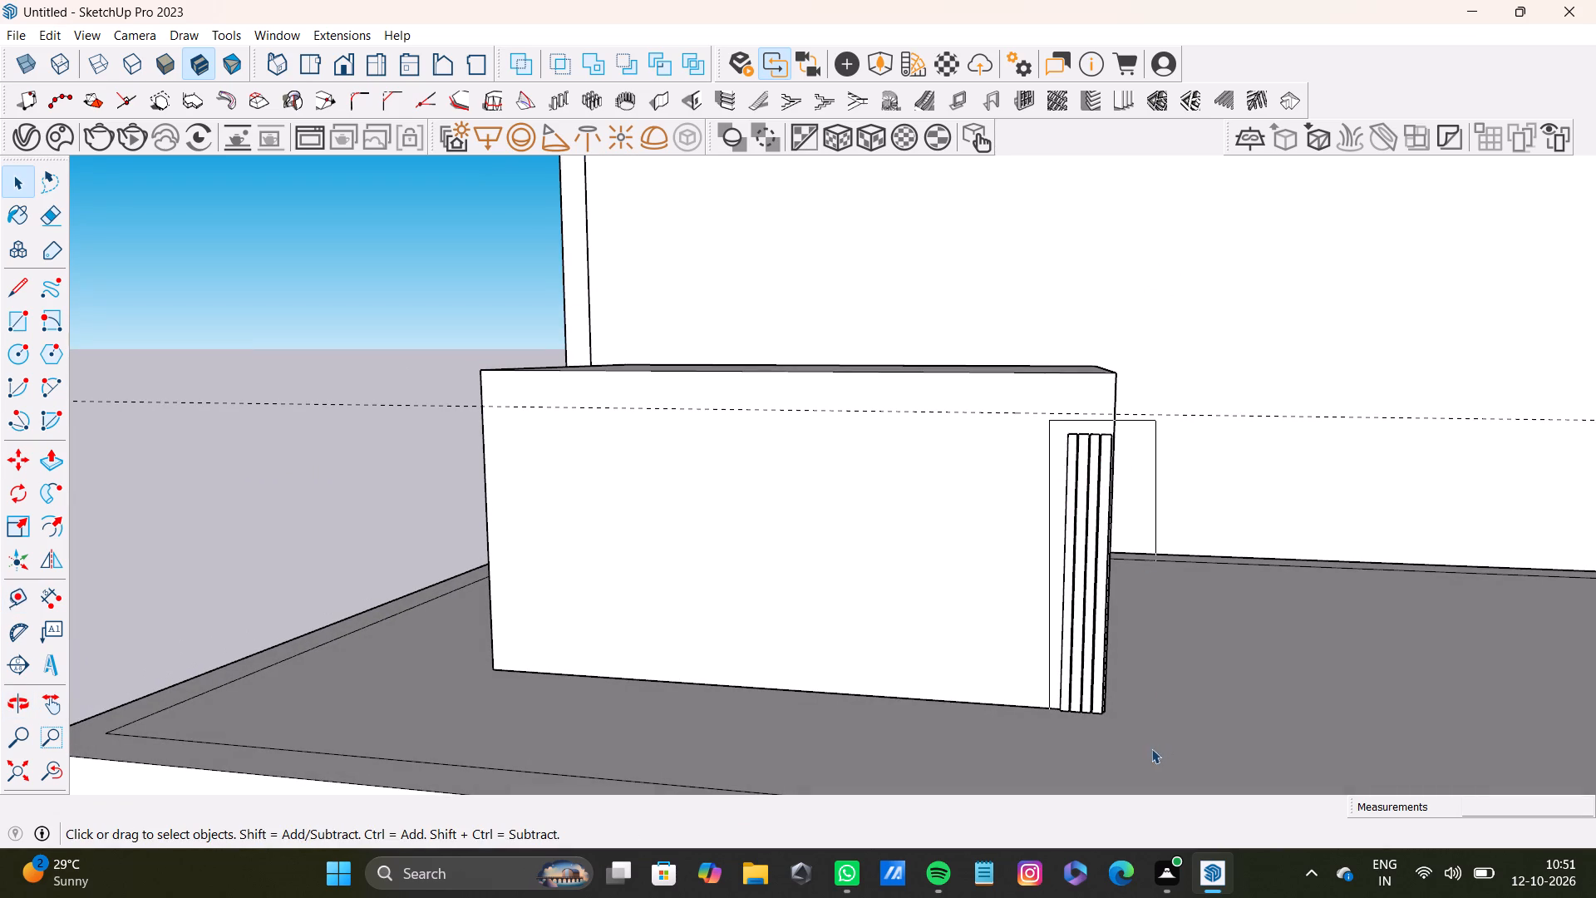
pyautogui.moveTo(1151, 748); pyautogui.dragTo(1123, 727)
pyautogui.press('m')
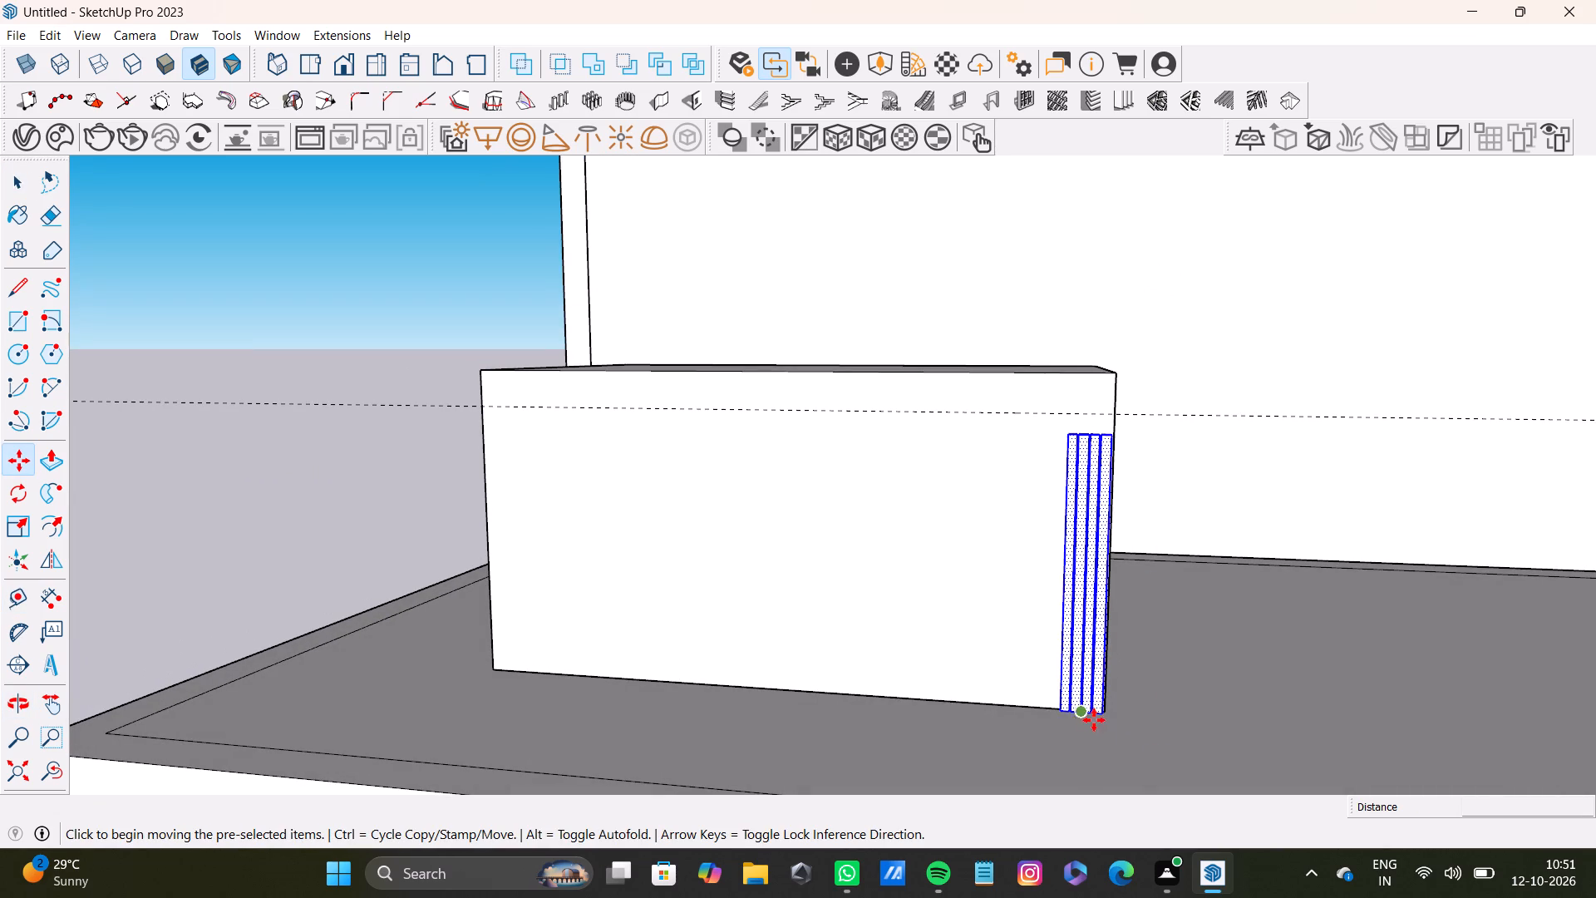
pyautogui.scroll(20, 1091, 723)
pyautogui.scroll(3, 1091, 723)
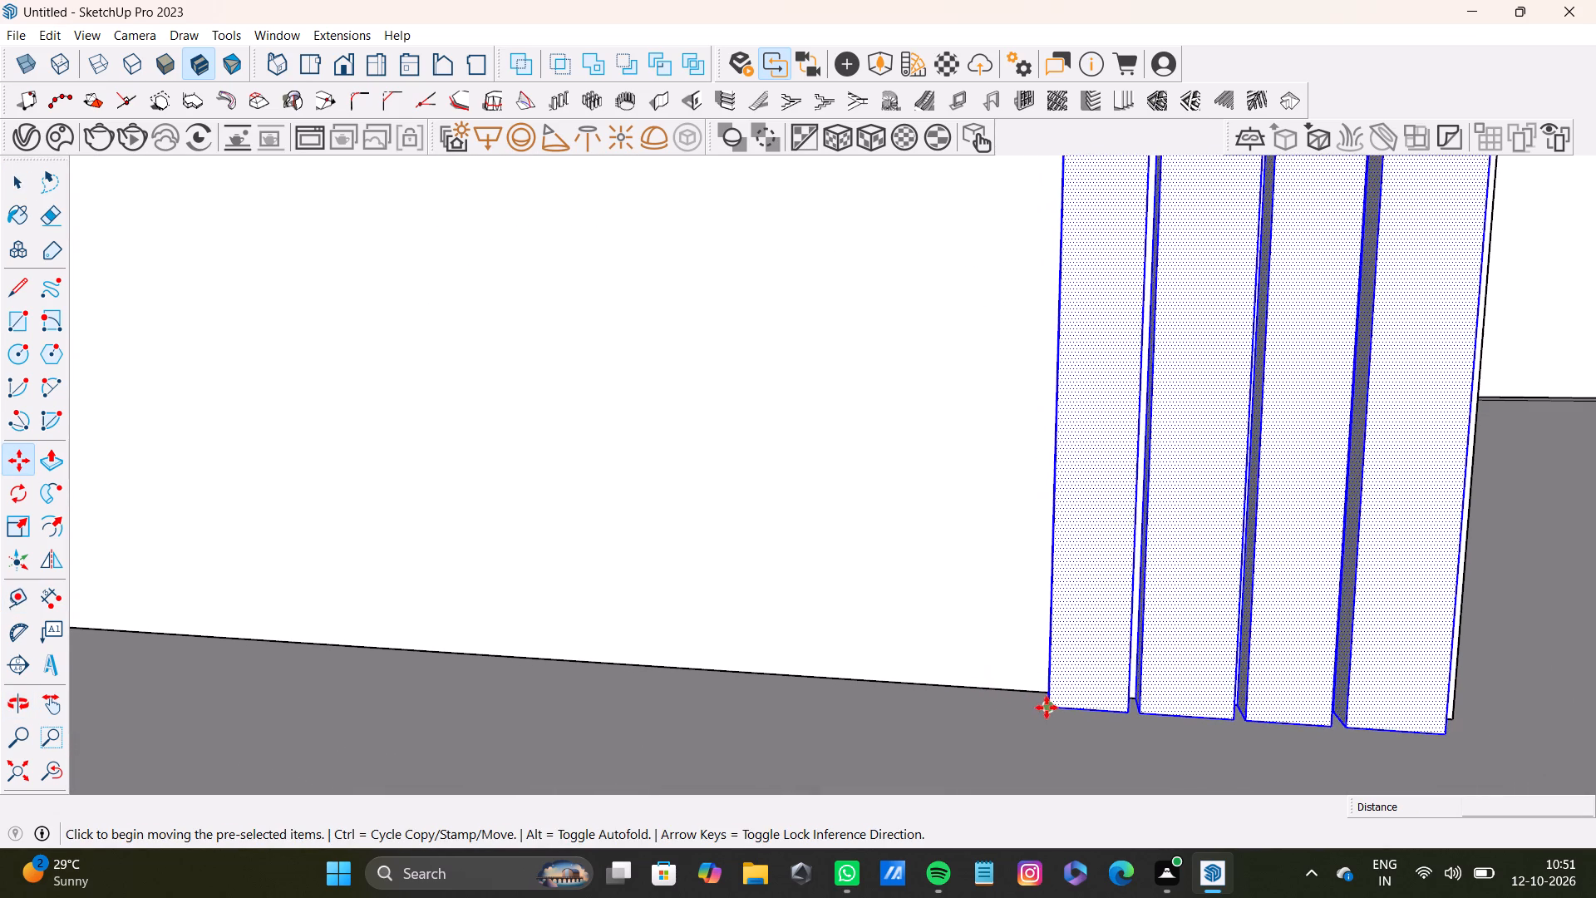
pyautogui.click(1047, 708)
pyautogui.scroll(-8, 645, 629)
pyautogui.keyDown('shift'); pyautogui.moveTo(488, 563); pyautogui.dragTo(1254, 530, button='middle'); pyautogui.keyUp('shift')
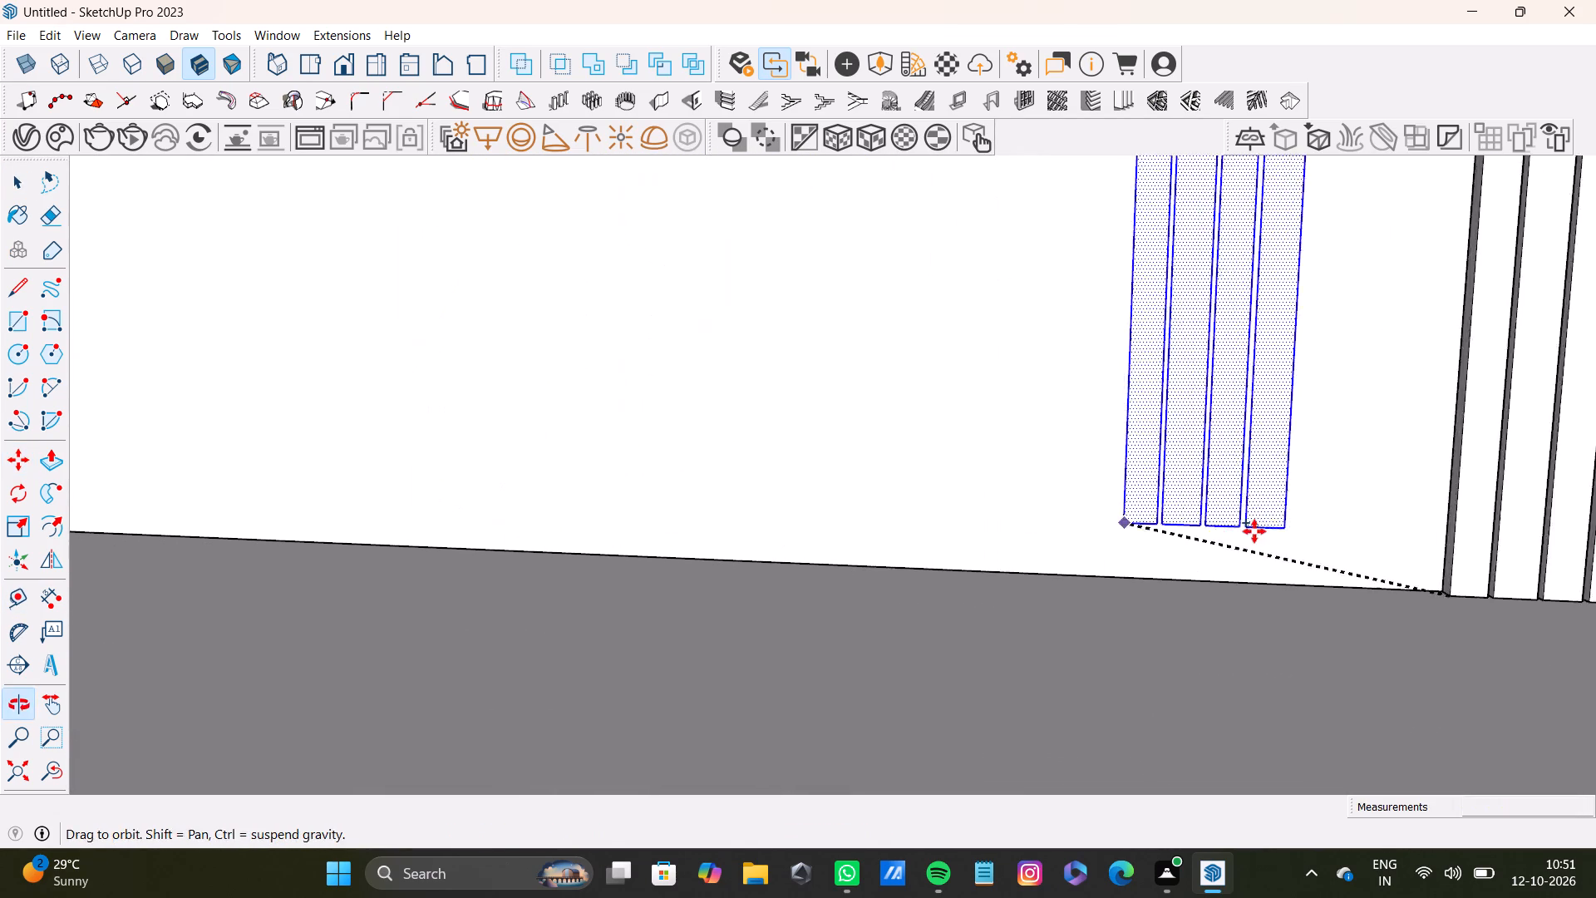
pyautogui.scroll(-4, 374, 588)
pyautogui.keyDown('shift'); pyautogui.moveTo(199, 599); pyautogui.dragTo(1047, 532, button='middle'); pyautogui.keyUp('shift')
pyautogui.scroll(-3, 628, 506)
pyautogui.scroll(4, 610, 540)
pyautogui.moveTo(497, 481); pyautogui.dragTo(801, 486, button='middle')
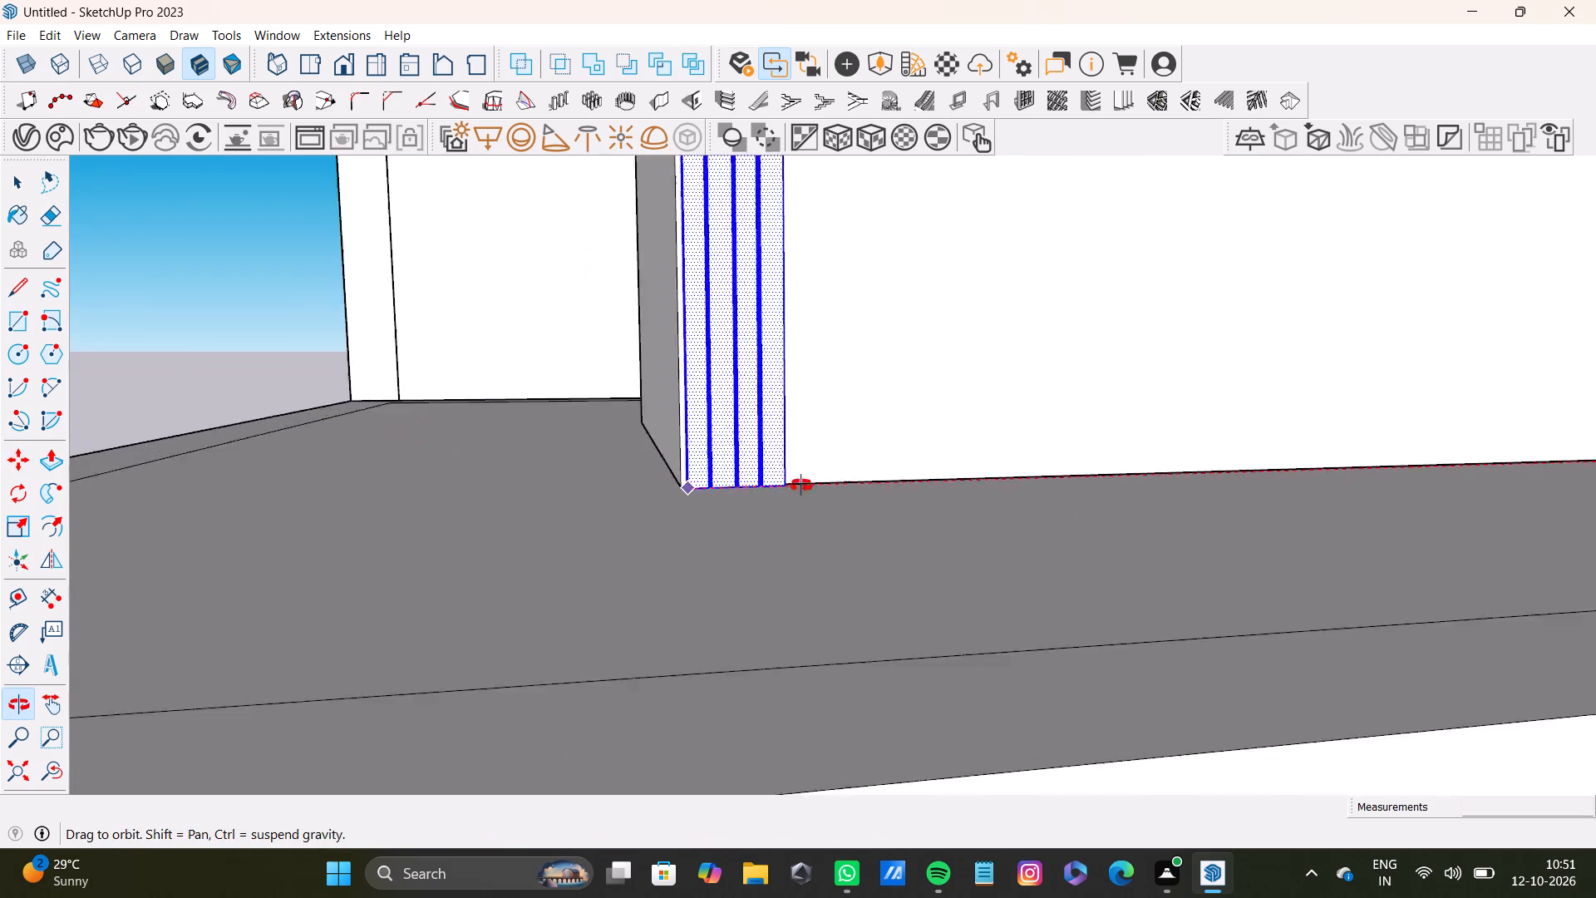
pyautogui.moveTo(801, 486); pyautogui.dragTo(832, 486, button='middle')
pyautogui.moveTo(944, 509); pyautogui.dragTo(880, 553, button='middle')
pyautogui.scroll(5, 887, 537)
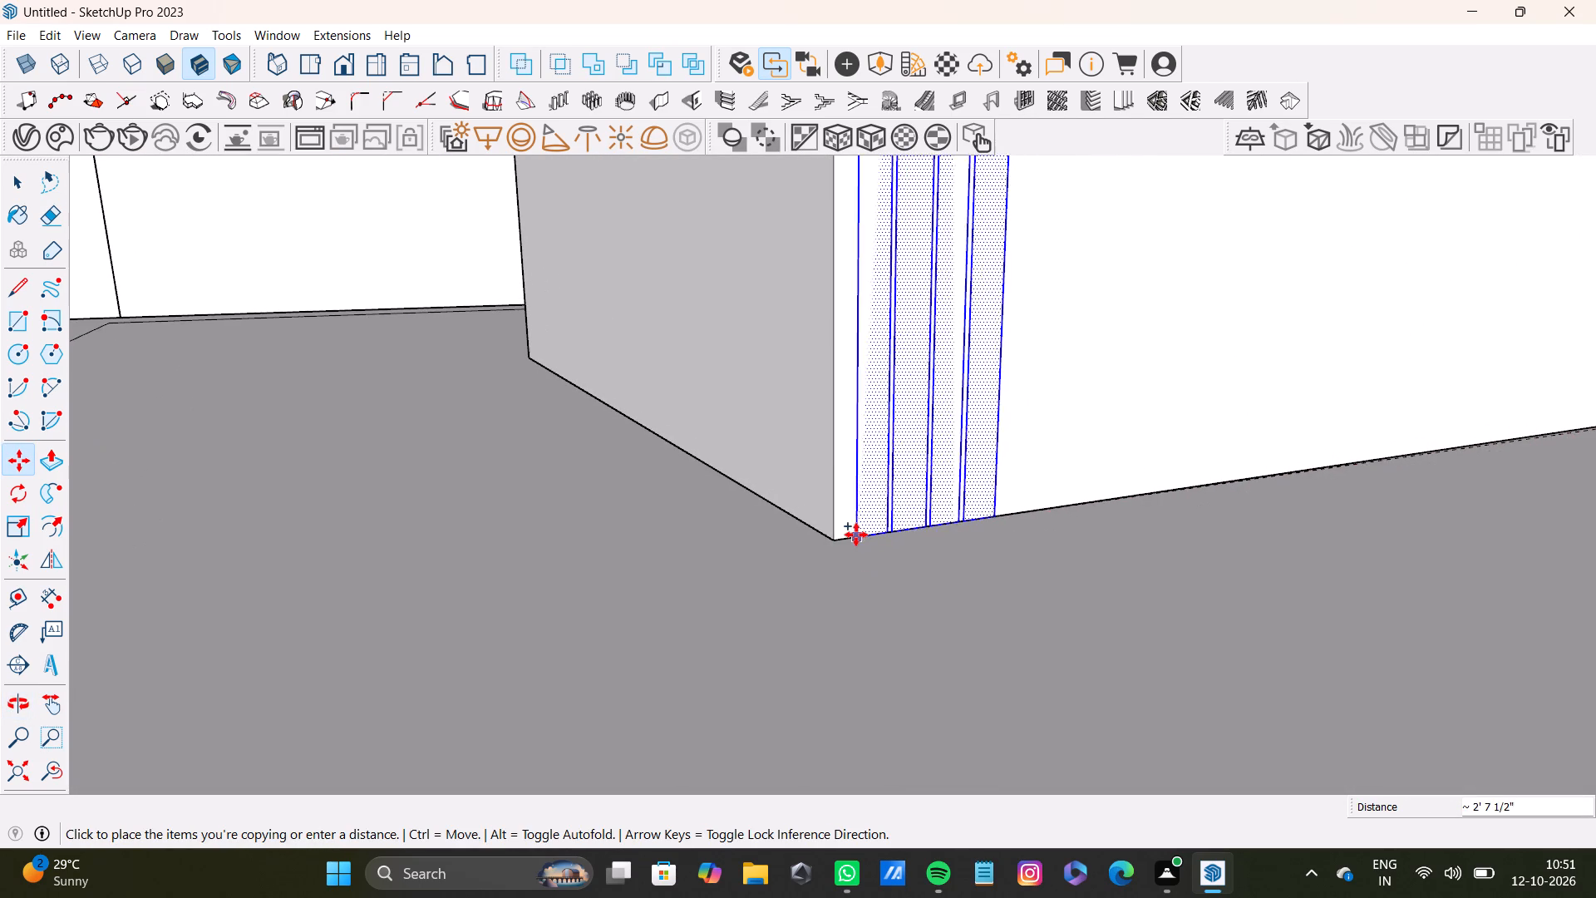
pyautogui.click(836, 536)
# Examine both sets of strips and the guide on the box's front face from several angles.
pyautogui.scroll(-16, 916, 443)
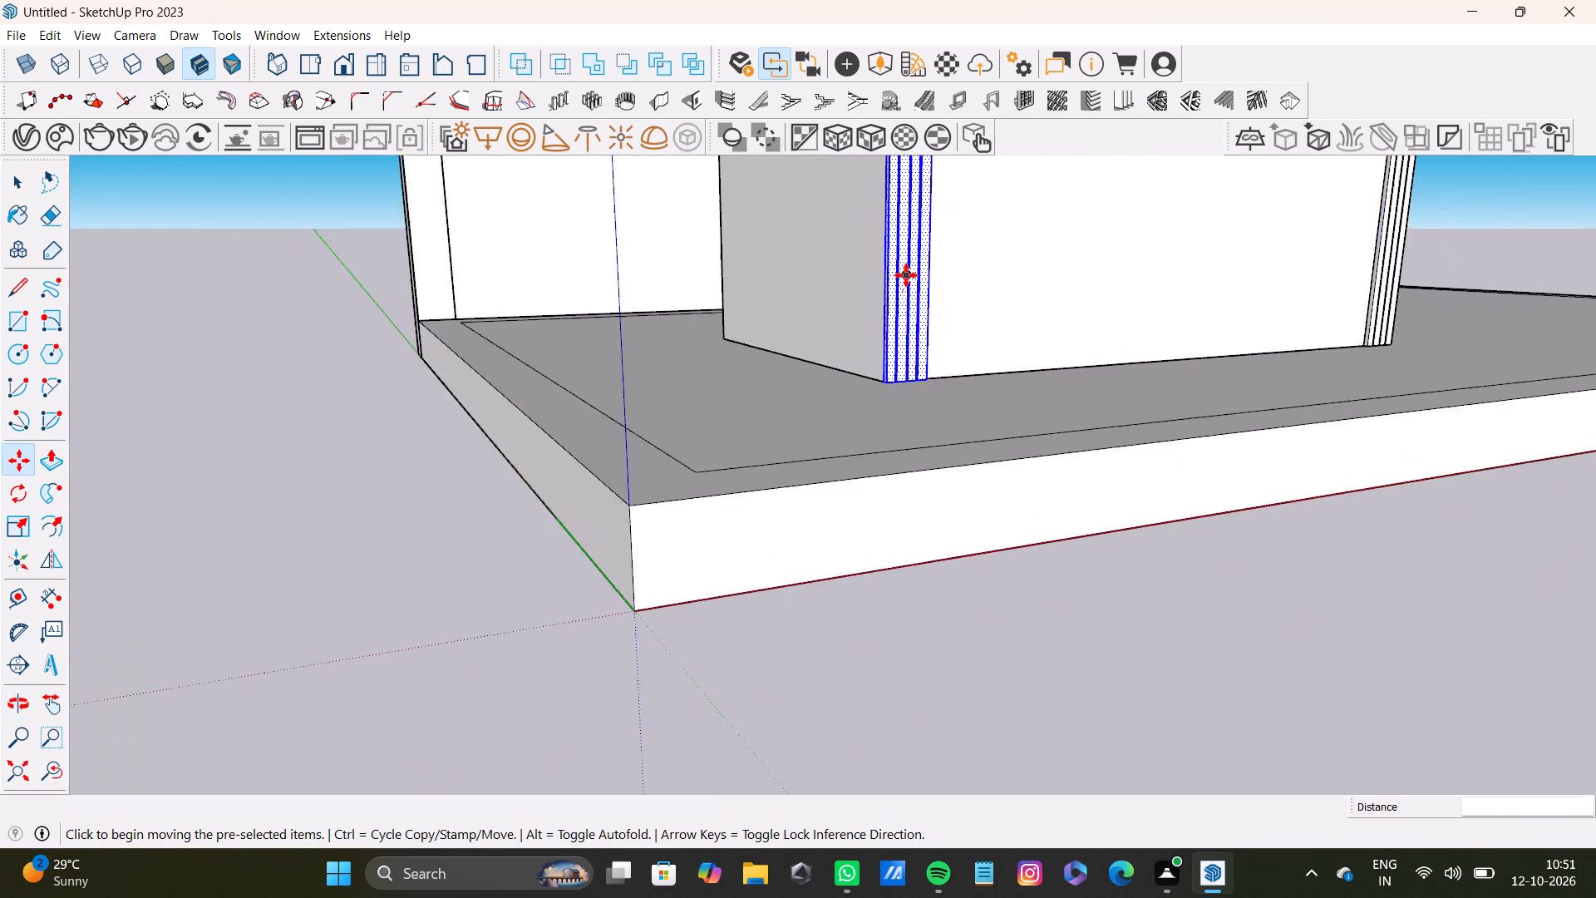
pyautogui.scroll(-1, 906, 275)
pyautogui.keyDown('shift'); pyautogui.moveTo(966, 251); pyautogui.dragTo(380, 673, button='middle'); pyautogui.keyUp('shift')
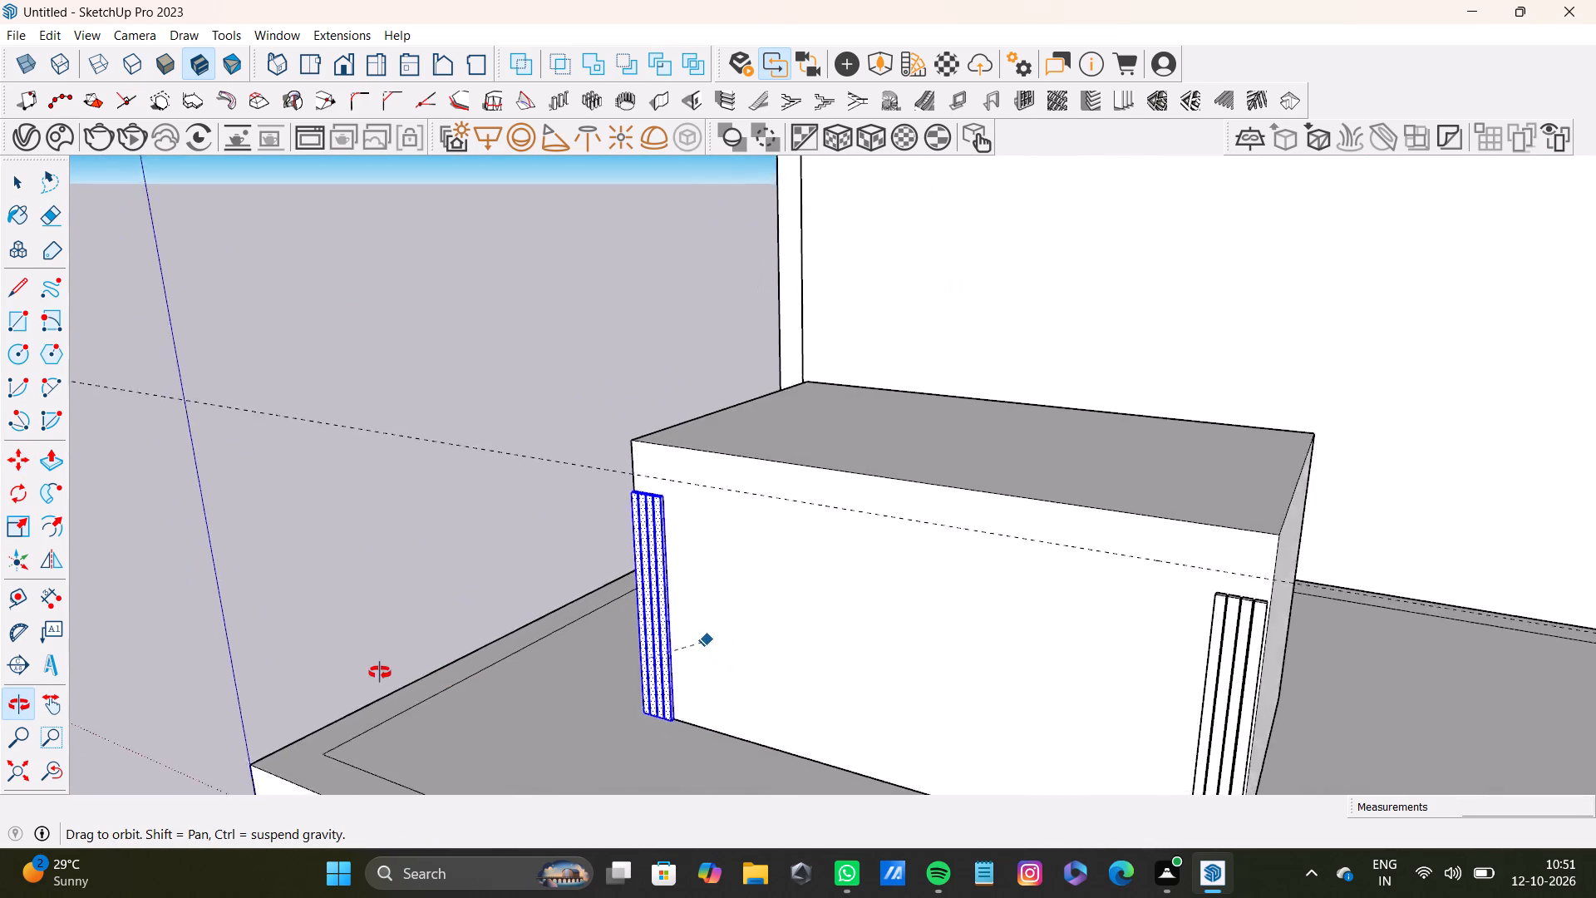
pyautogui.keyDown('shift'); pyautogui.moveTo(380, 673); pyautogui.dragTo(497, 574, button='middle'); pyautogui.keyUp('shift')
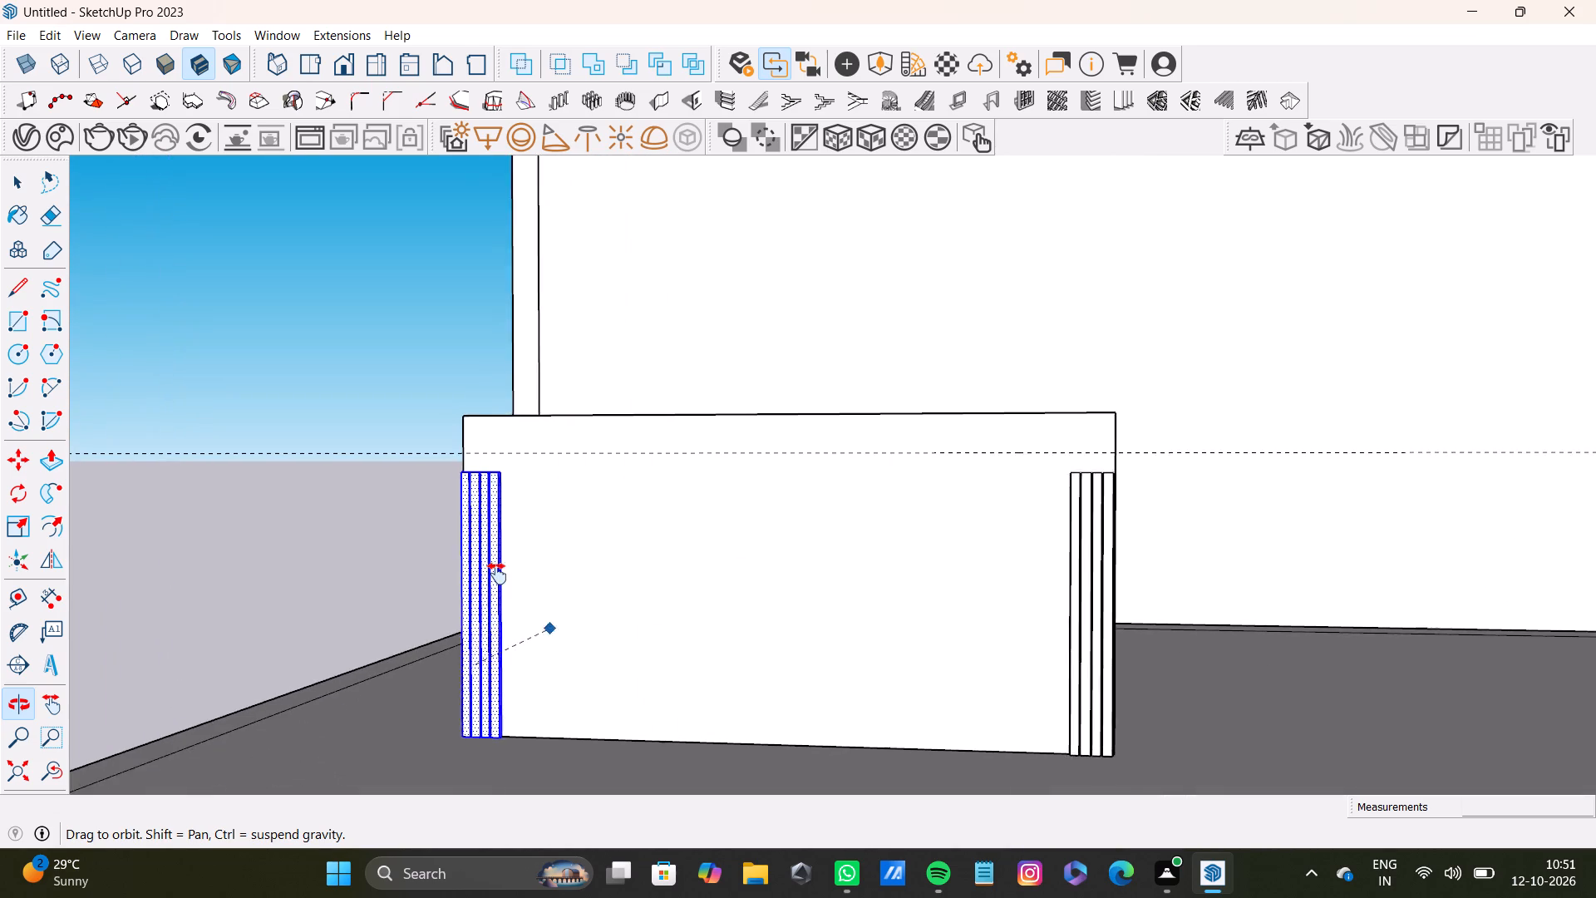
pyautogui.keyDown('shift'); pyautogui.moveTo(497, 574); pyautogui.dragTo(509, 570, button='middle'); pyautogui.keyUp('shift')
pyautogui.moveTo(712, 565); pyautogui.dragTo(724, 444, button='middle')
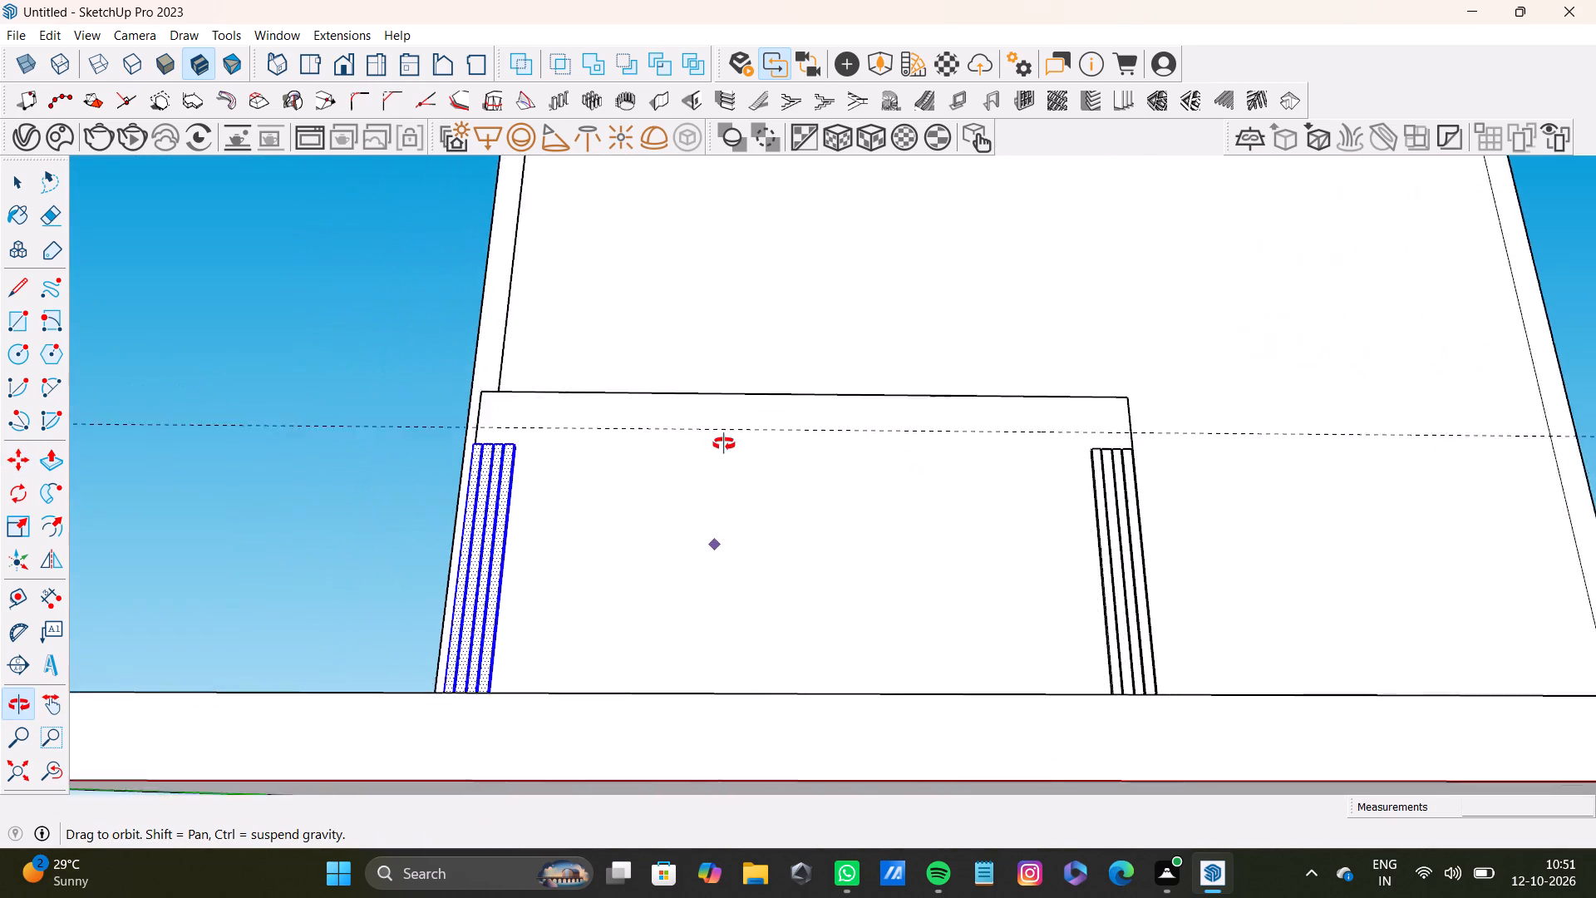
pyautogui.moveTo(724, 444); pyautogui.dragTo(750, 614, button='middle')
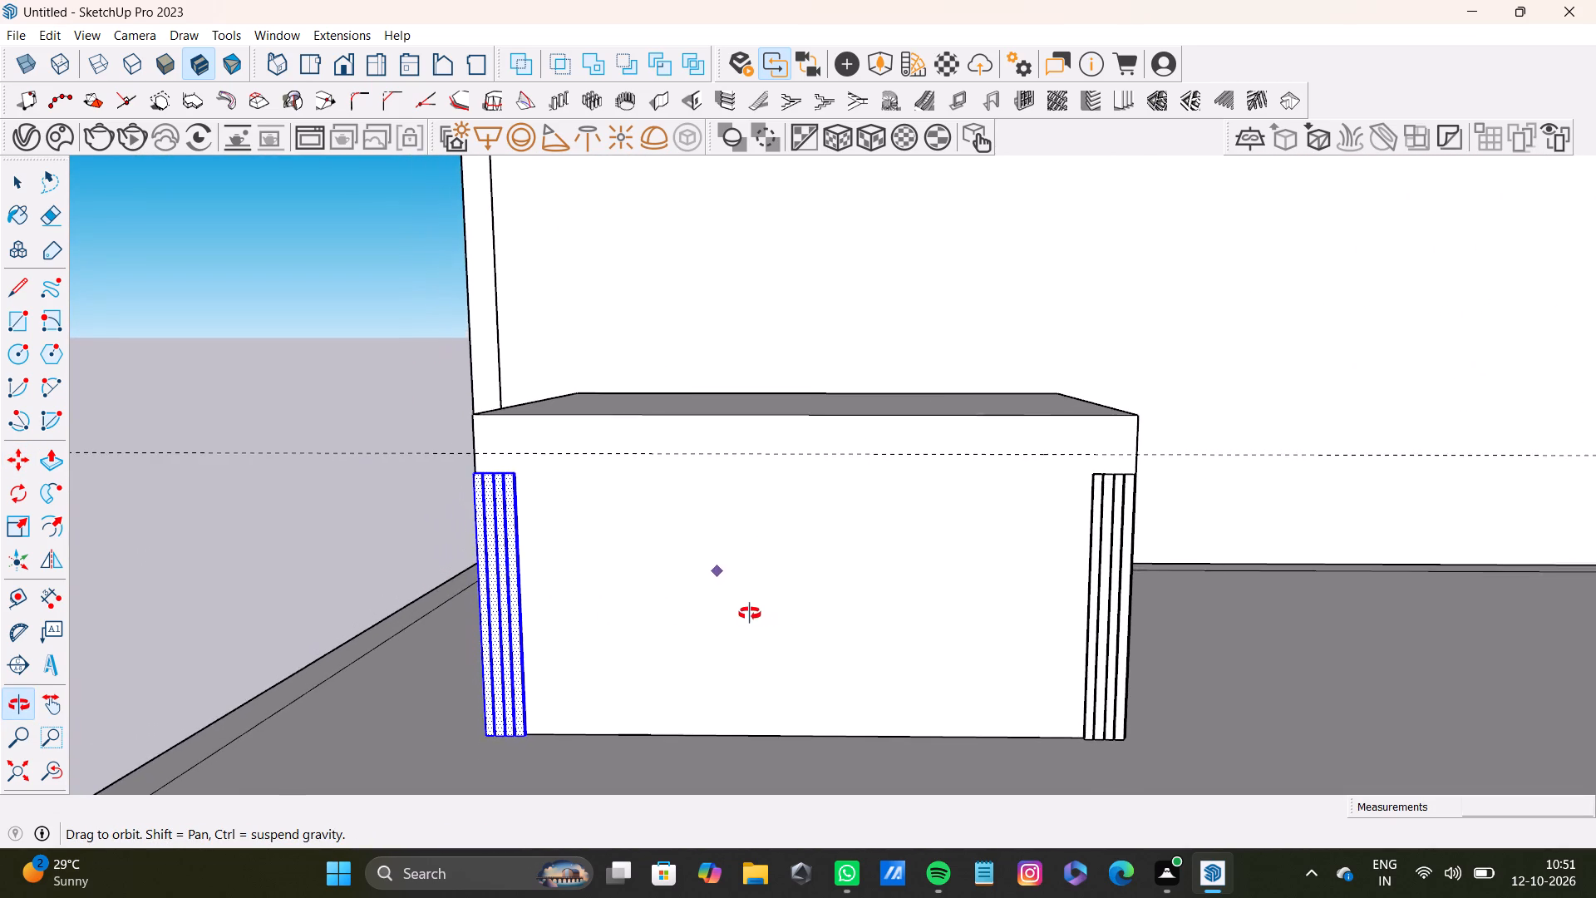
pyautogui.moveTo(750, 614); pyautogui.dragTo(700, 616, button='middle')
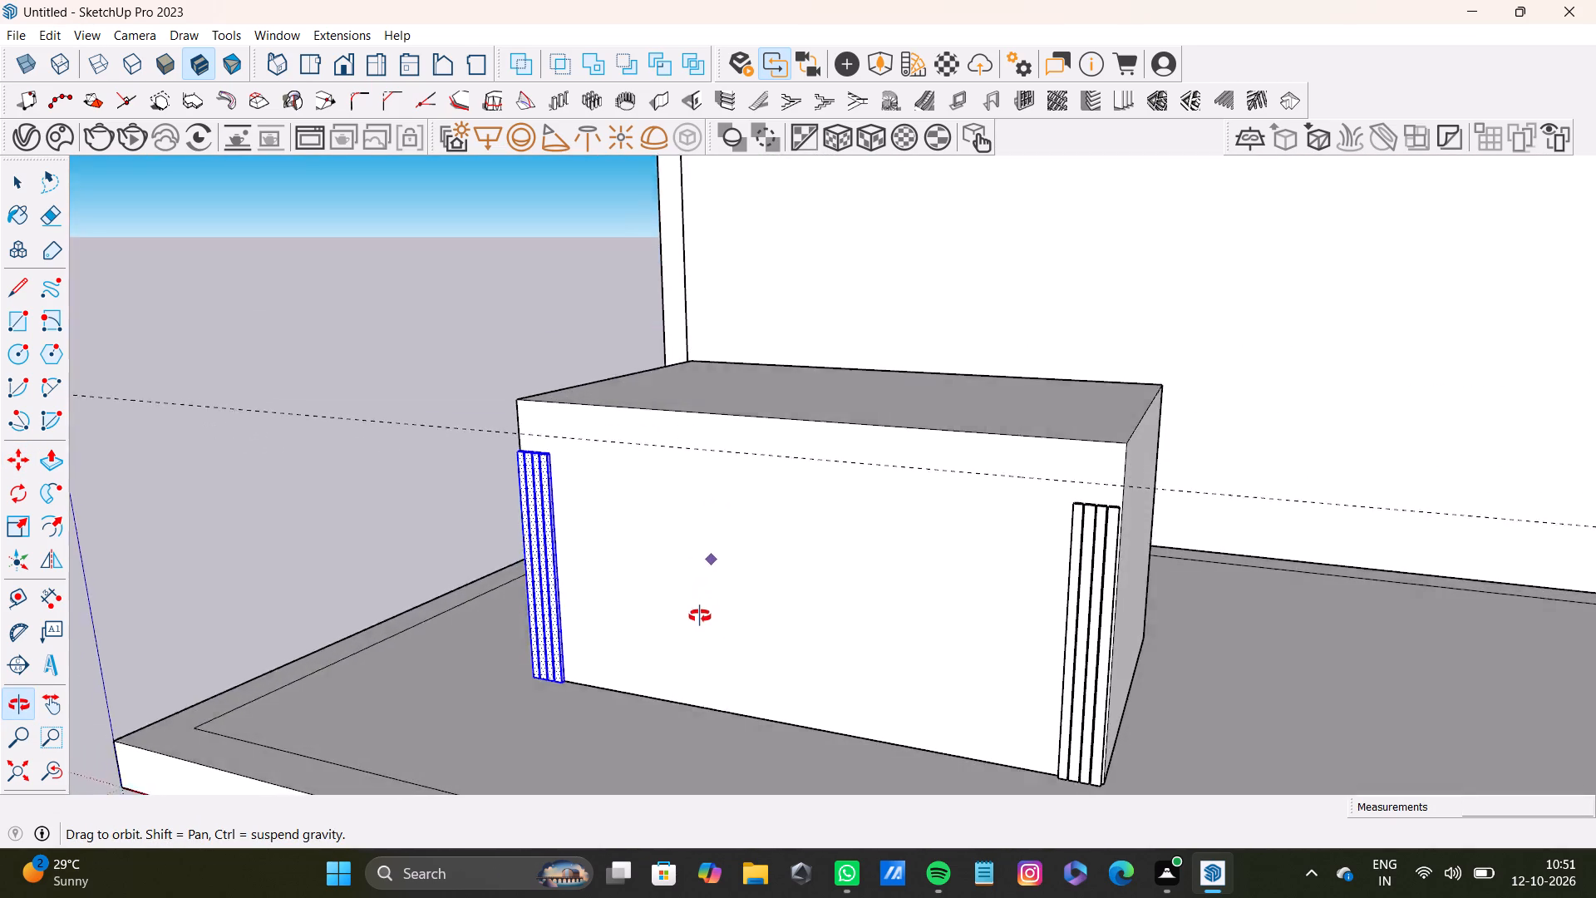
pyautogui.moveTo(700, 616); pyautogui.dragTo(759, 662, button='middle')
pyautogui.scroll(7, 589, 520)
pyautogui.moveTo(576, 484); pyautogui.dragTo(717, 583, button='middle')
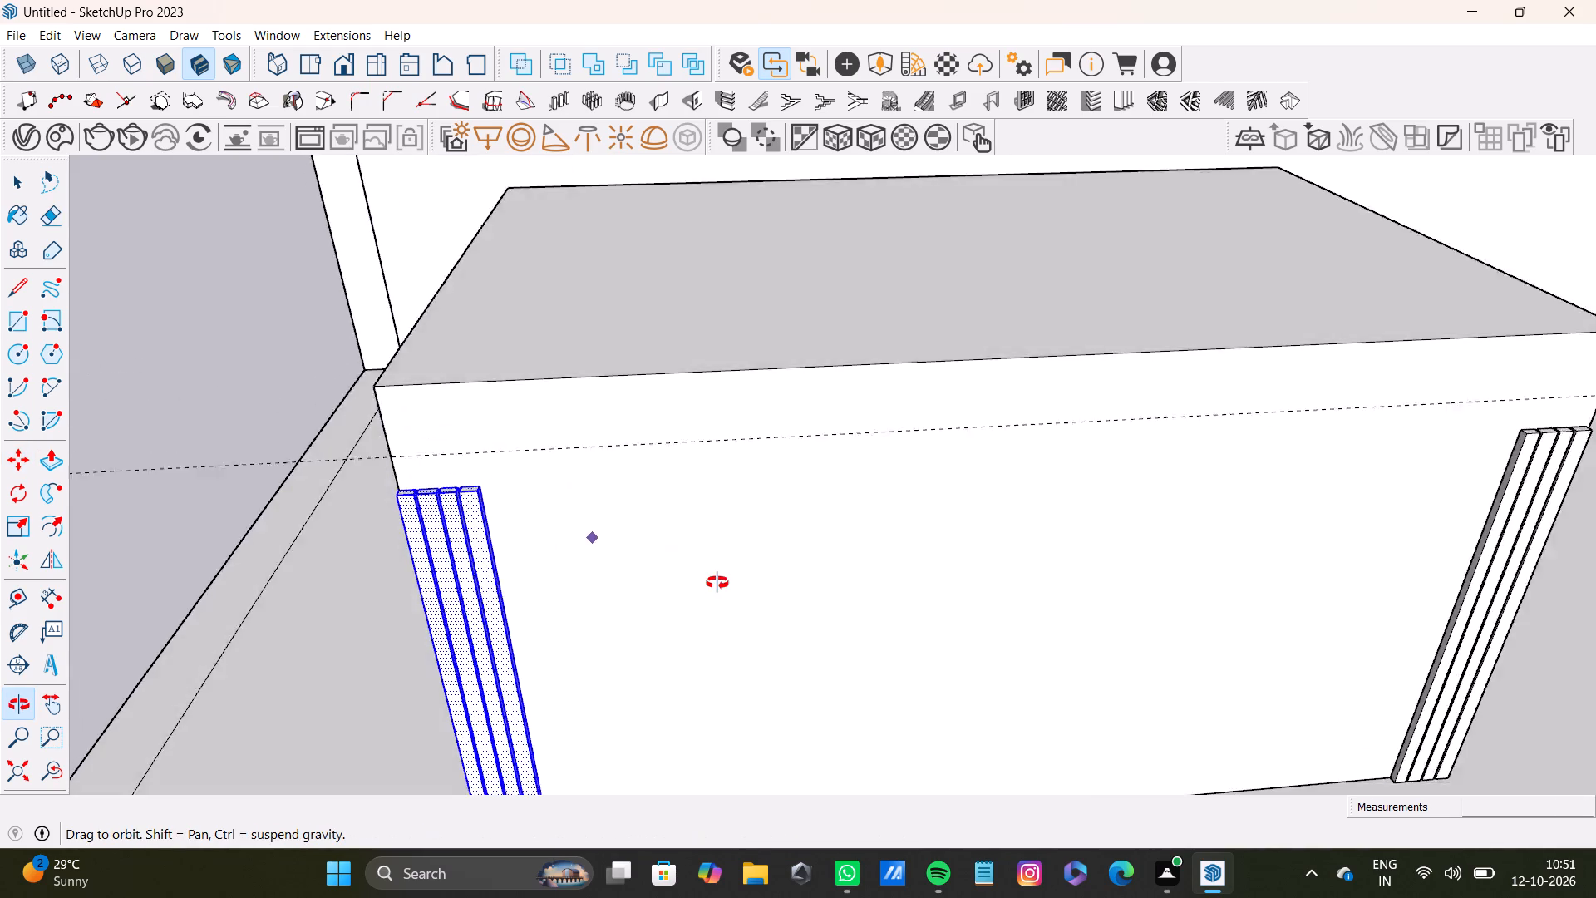
# Examine both sets of strips on the box's front and the whole slab-and-wall scene from several angles and distances.
pyautogui.moveTo(717, 583); pyautogui.dragTo(630, 555, button='middle')
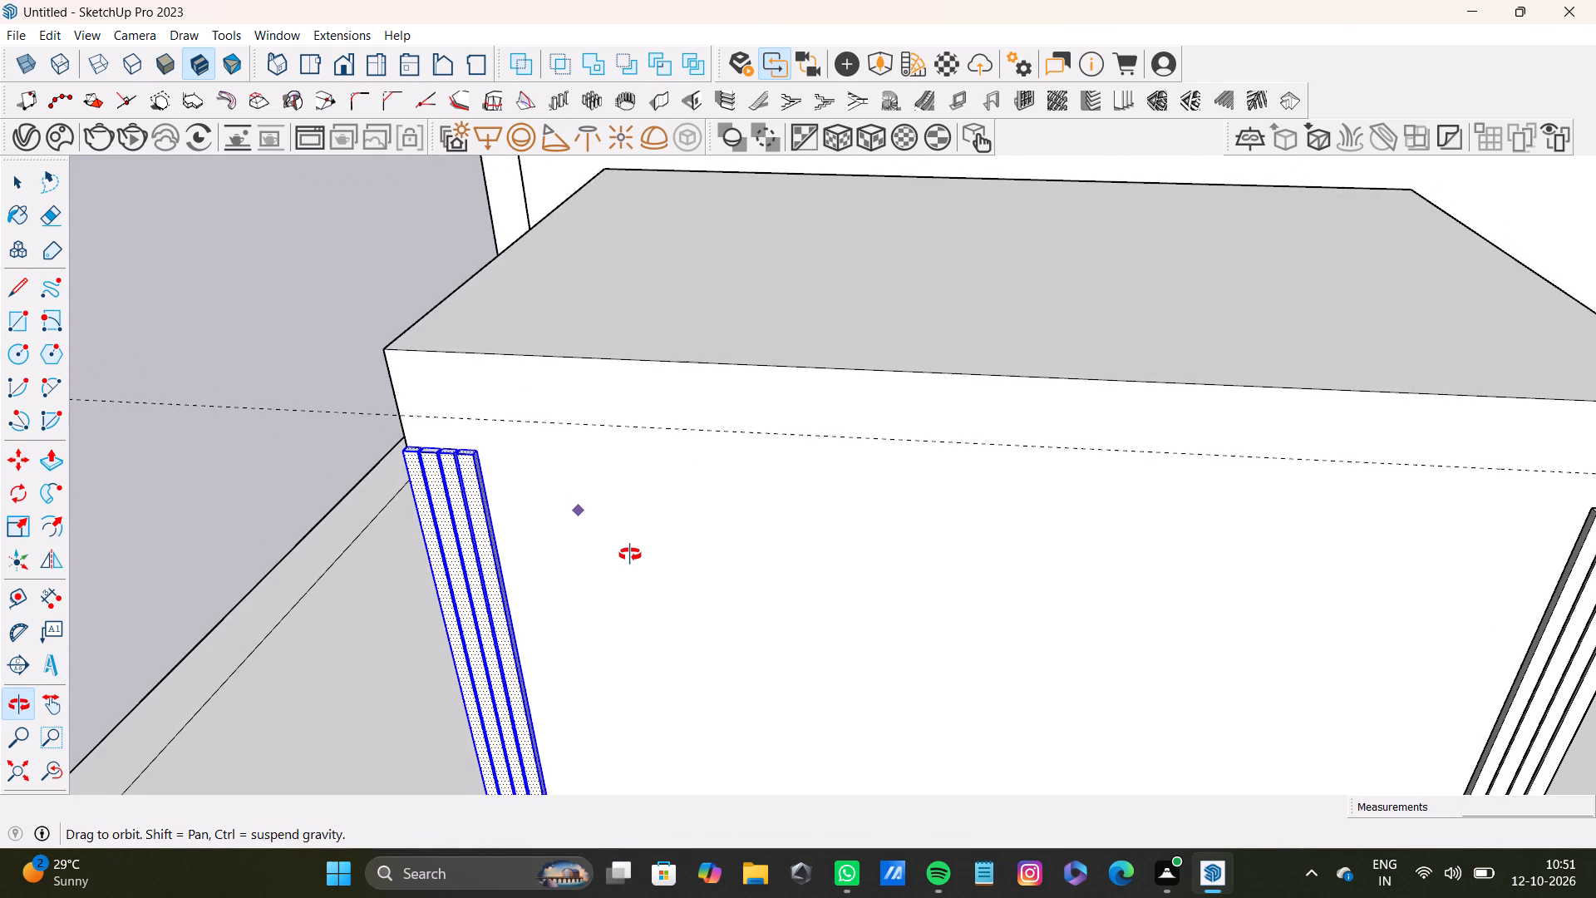
pyautogui.moveTo(630, 555); pyautogui.dragTo(637, 506, button='middle')
pyautogui.scroll(-3, 635, 509)
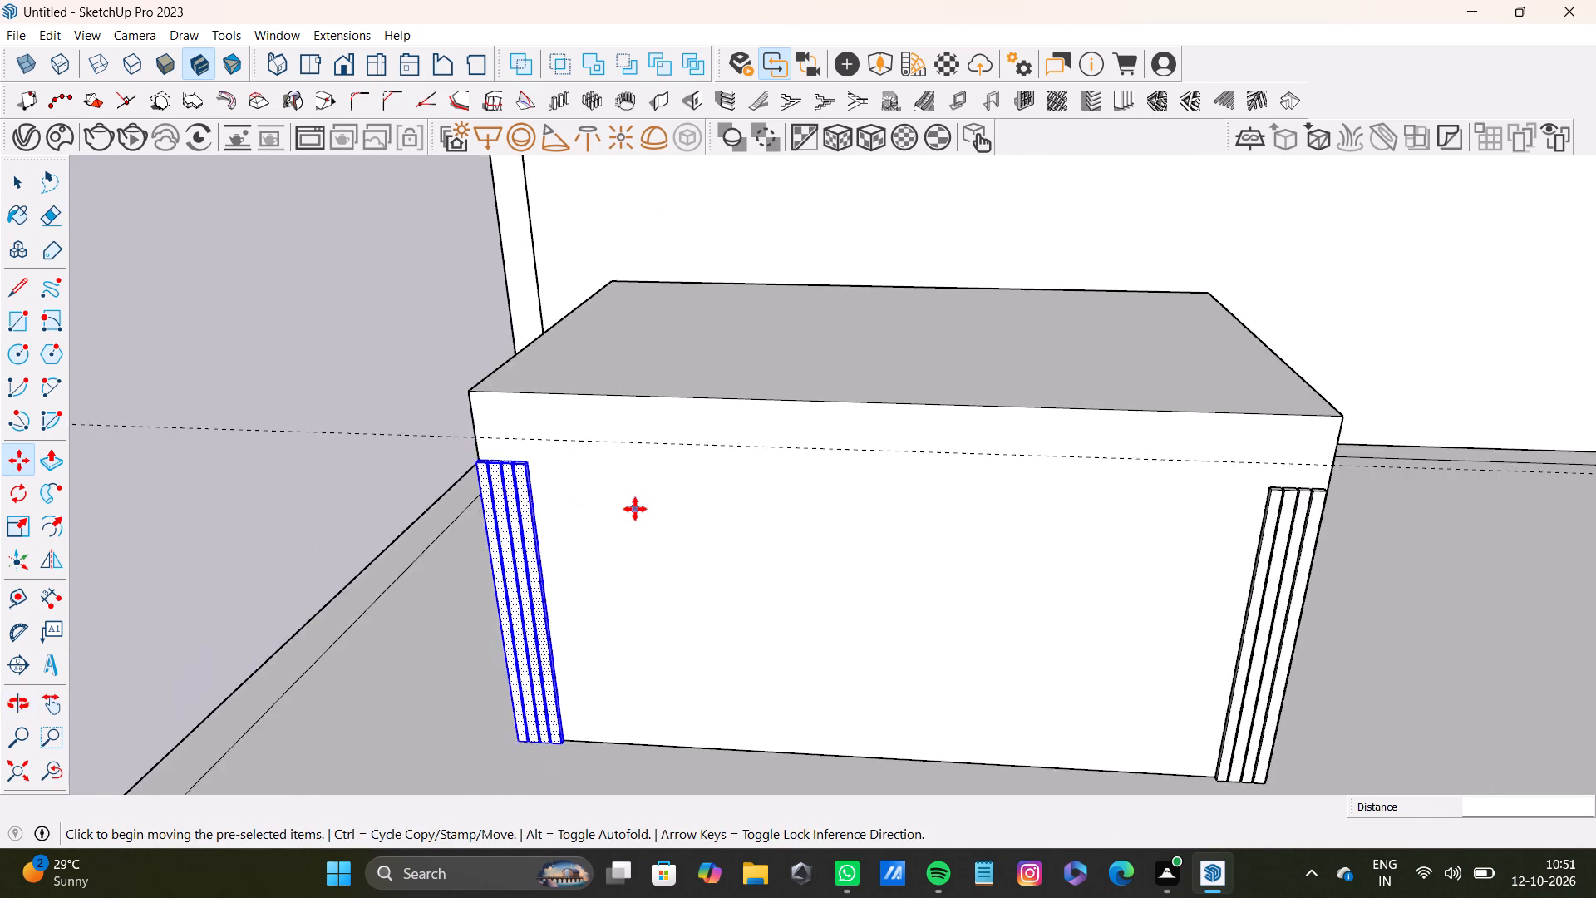
pyautogui.scroll(-5, 635, 509)
pyautogui.keyDown('shift'); pyautogui.moveTo(703, 564); pyautogui.dragTo(690, 348, button='middle'); pyautogui.keyUp('shift')
pyautogui.press('space')
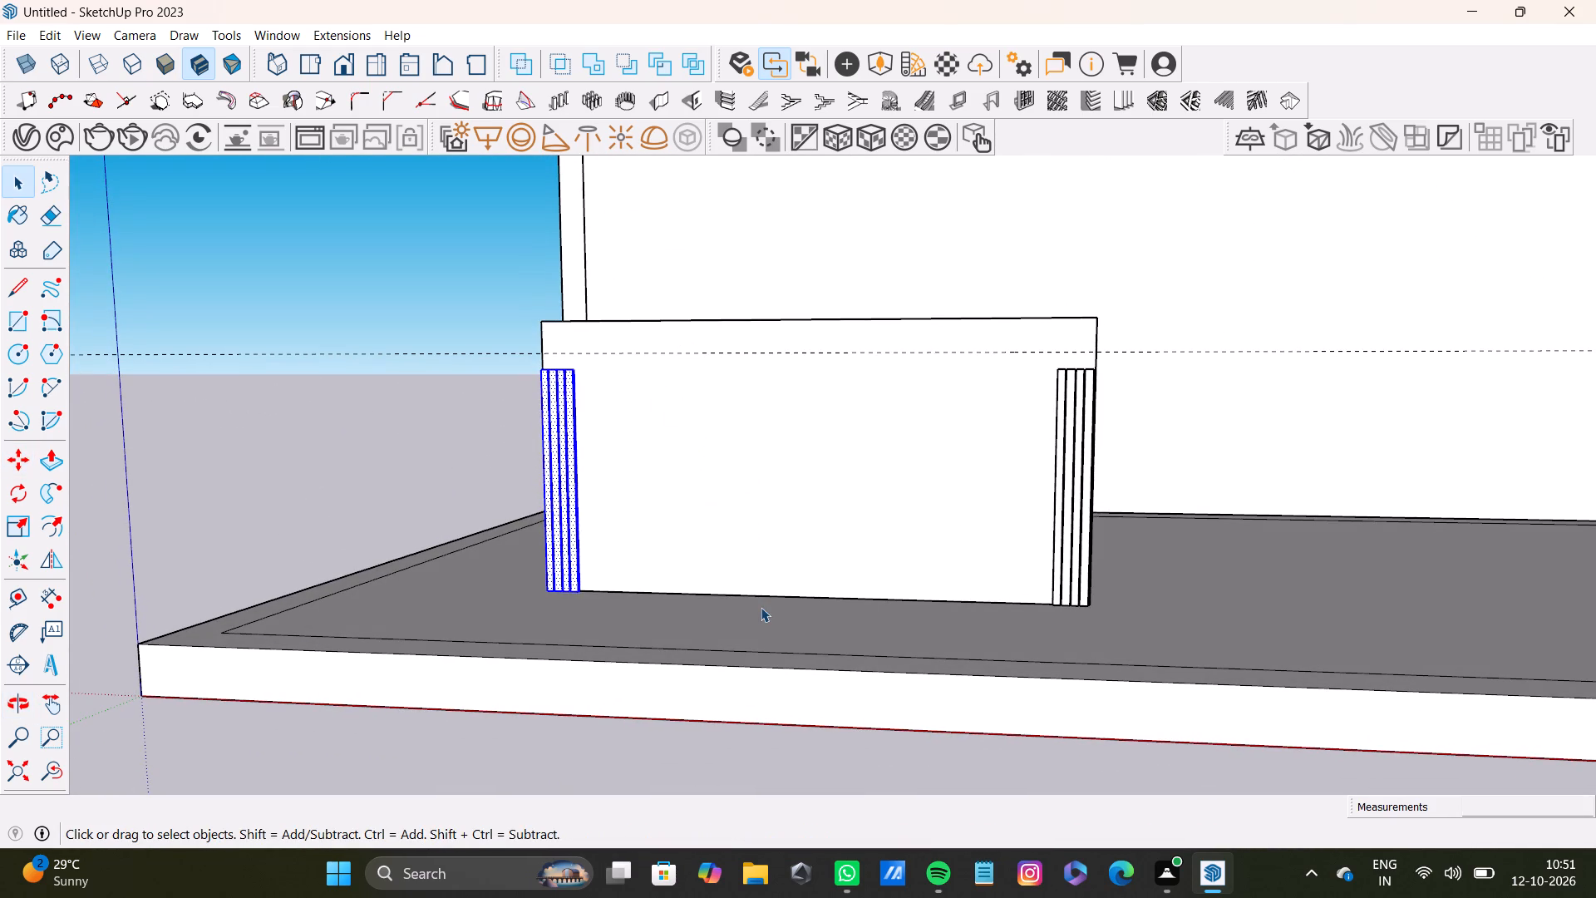
pyautogui.scroll(4, 761, 608)
pyautogui.moveTo(765, 607); pyautogui.dragTo(806, 576, button='middle')
pyautogui.scroll(7, 811, 585)
pyautogui.moveTo(1021, 632); pyautogui.dragTo(1002, 417, button='middle')
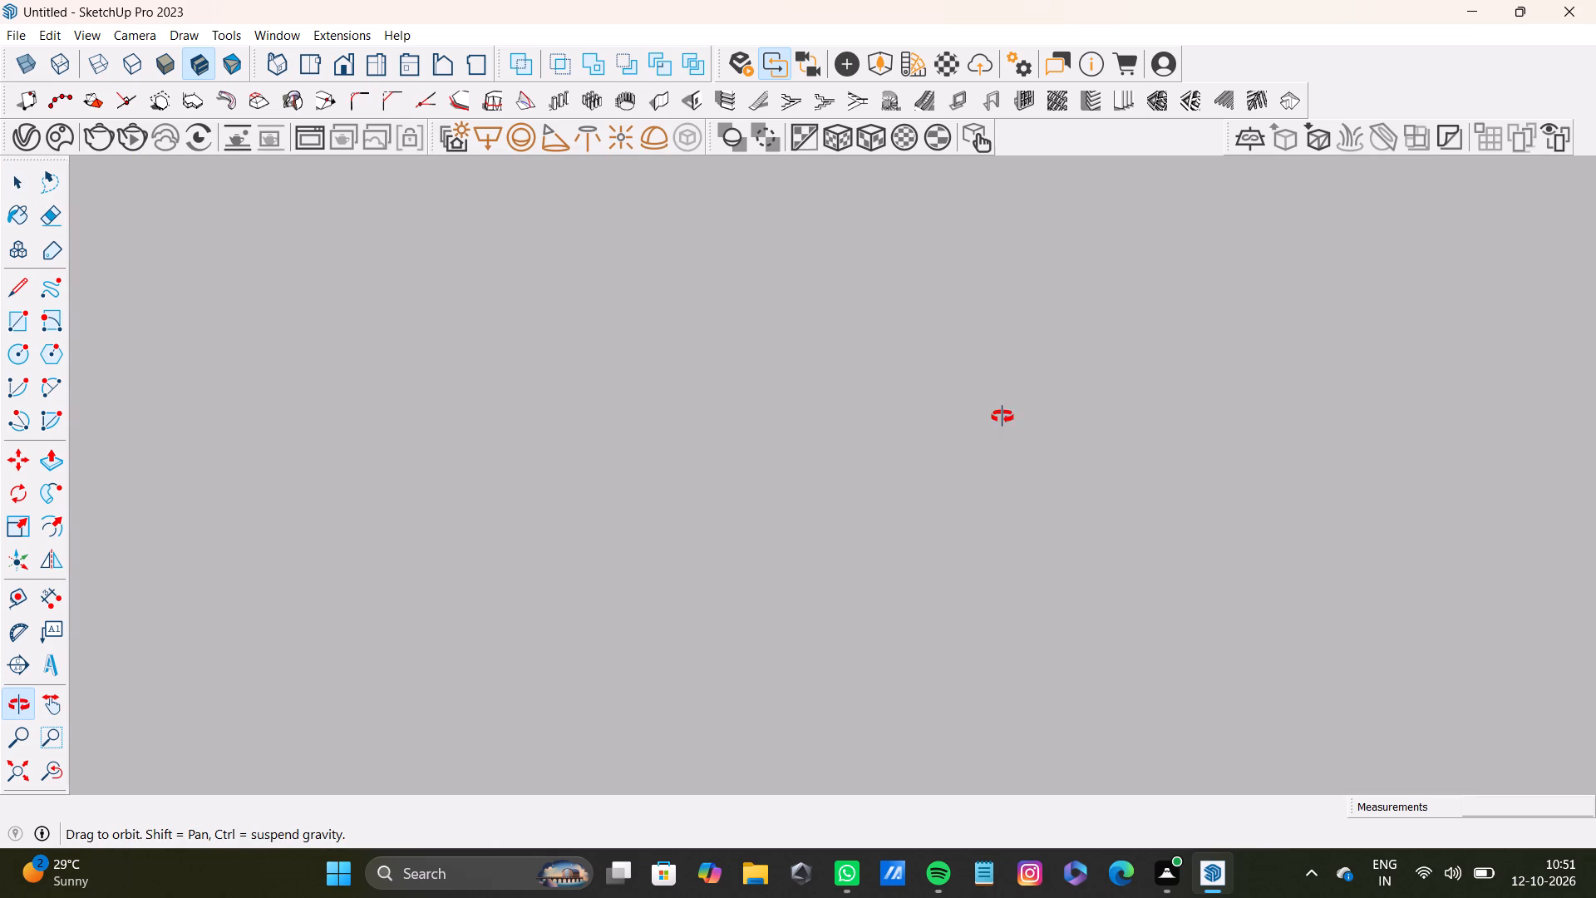
pyautogui.moveTo(1002, 417); pyautogui.dragTo(908, 482, button='middle')
pyautogui.click(59, 780)
pyautogui.click(0, 769)
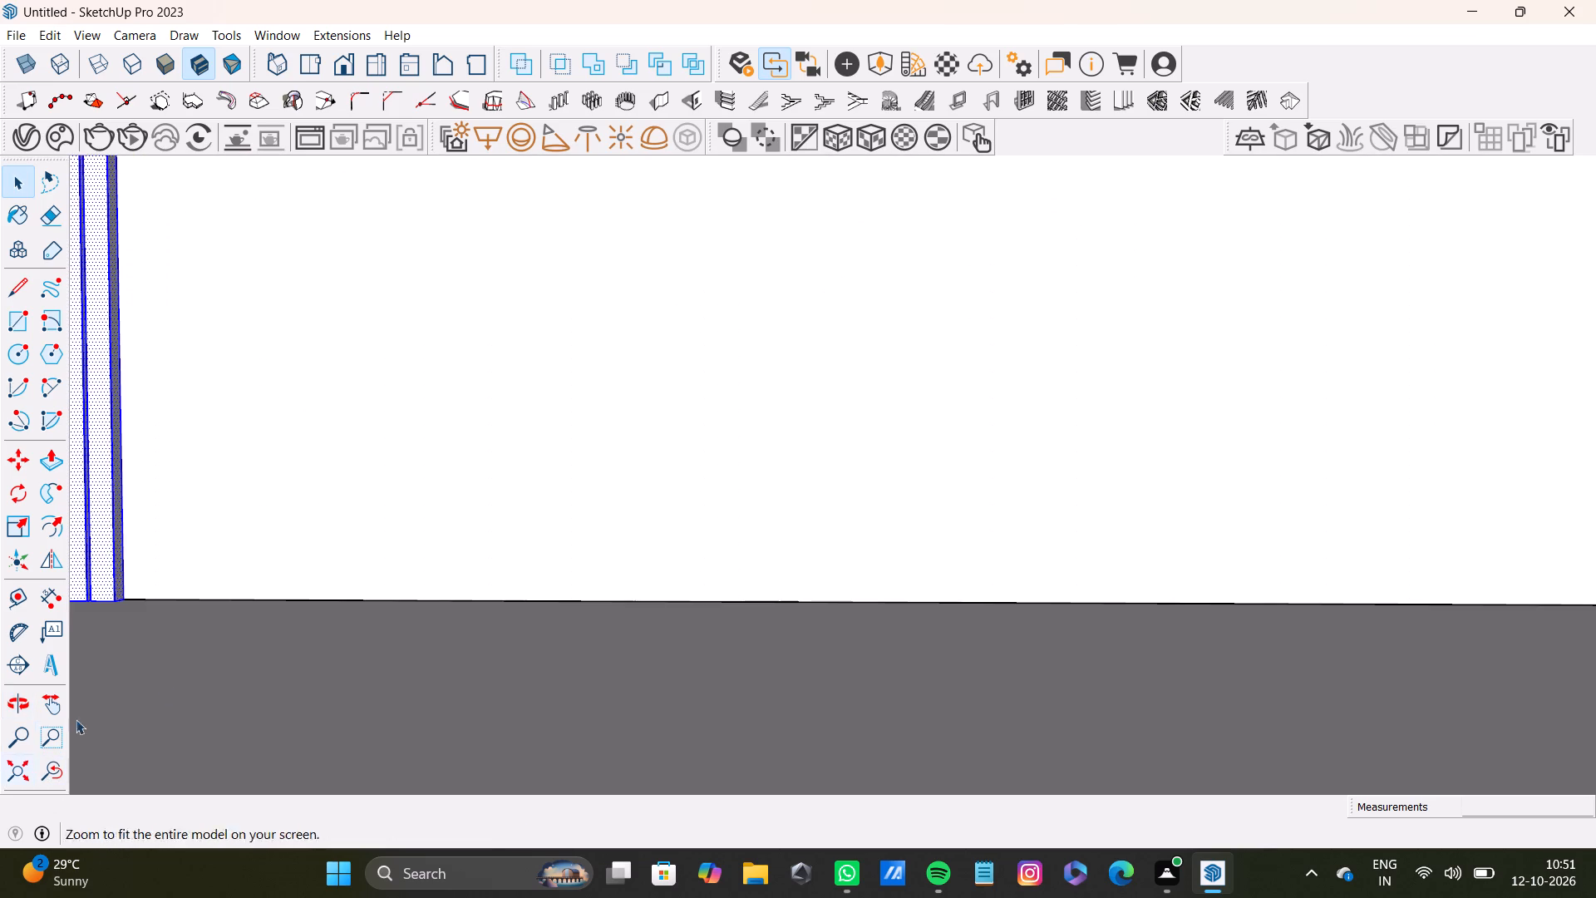
pyautogui.moveTo(720, 491); pyautogui.dragTo(787, 632, button='middle')
pyautogui.click(9, 773)
pyautogui.scroll(-2, 735, 495)
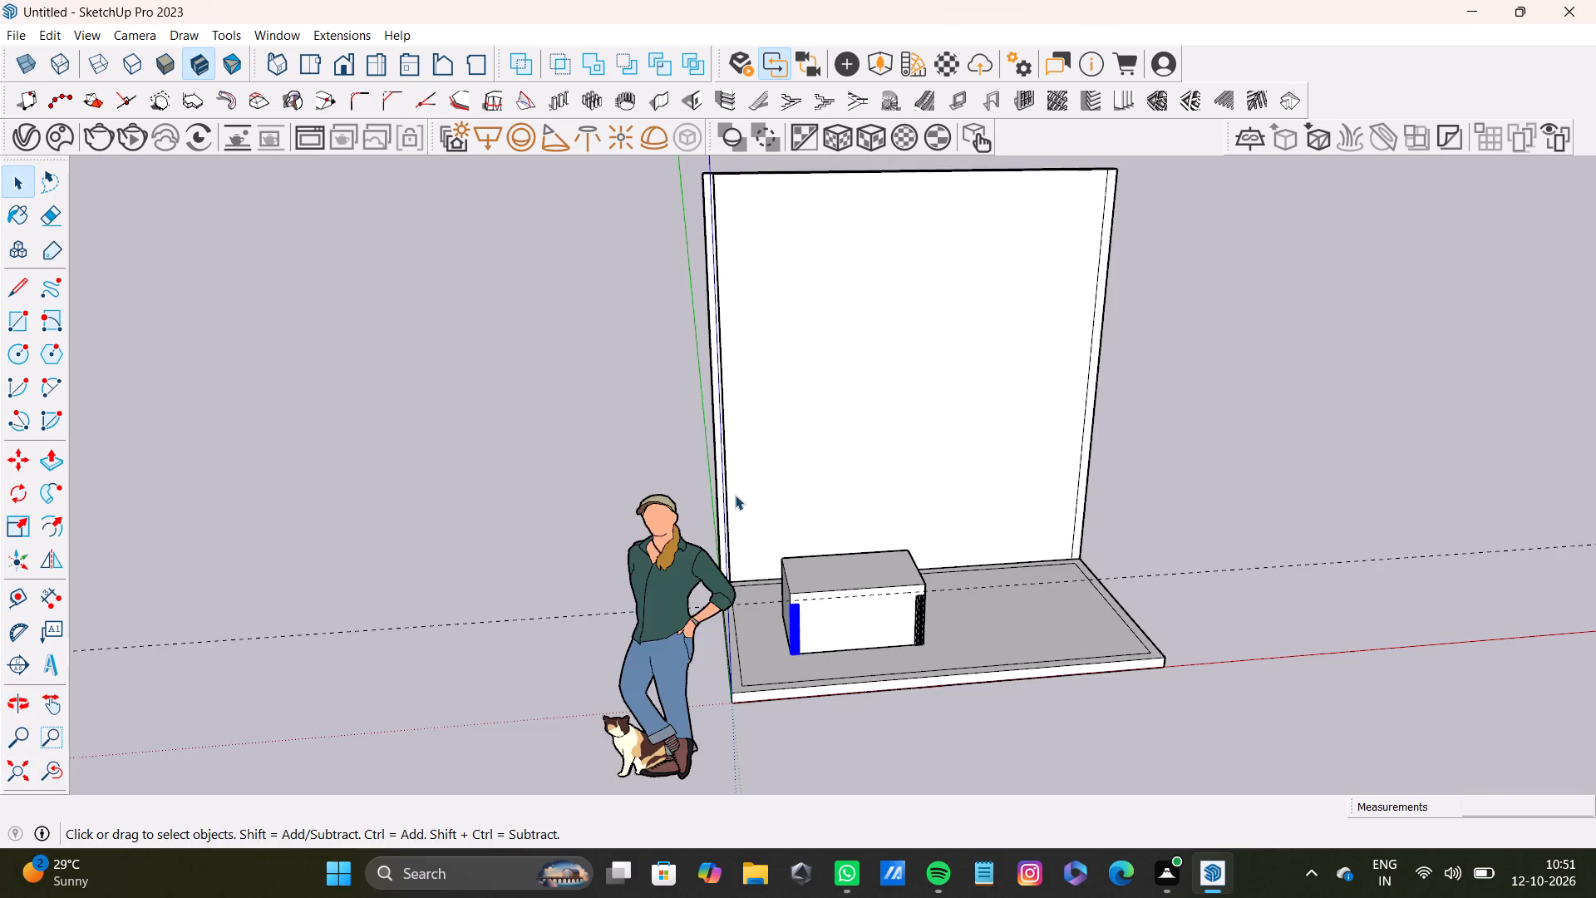
pyautogui.scroll(-2, 735, 495)
pyautogui.keyDown('shift'); pyautogui.moveTo(1093, 547); pyautogui.dragTo(578, 665, button='middle'); pyautogui.keyUp('shift')
pyautogui.middleClick(572, 663)
pyautogui.scroll(12, 579, 633)
pyautogui.moveTo(687, 638); pyautogui.dragTo(695, 485, button='middle')
pyautogui.scroll(6, 724, 599)
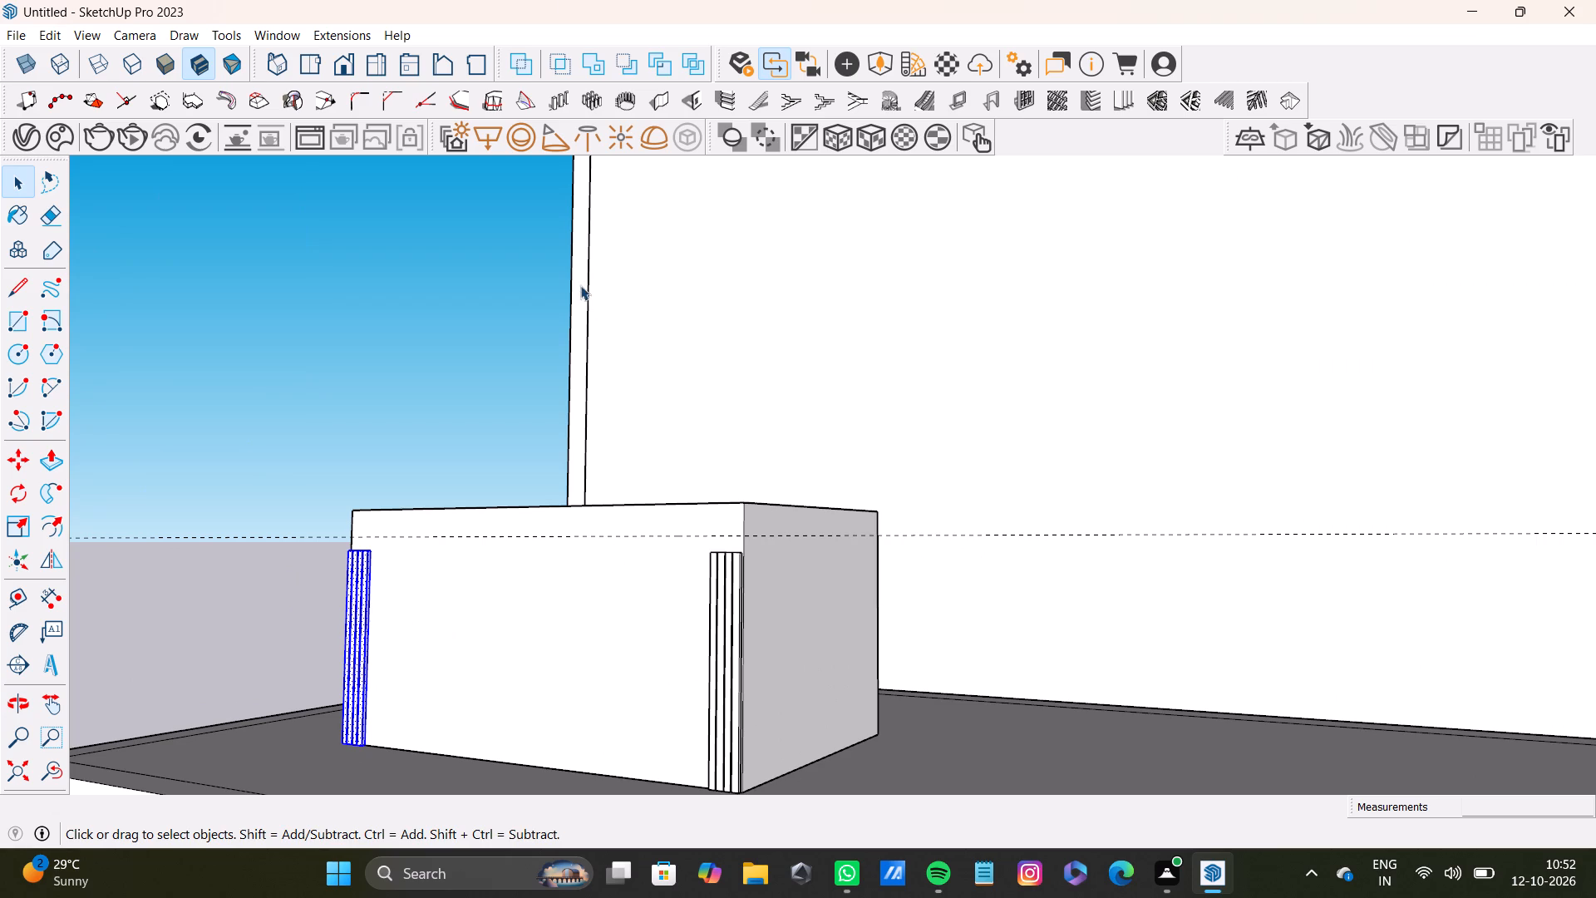
pyautogui.scroll(-4, 165, 897)
pyautogui.scroll(-6, 475, 629)
pyautogui.moveTo(498, 665); pyautogui.dragTo(729, 673, button='middle')
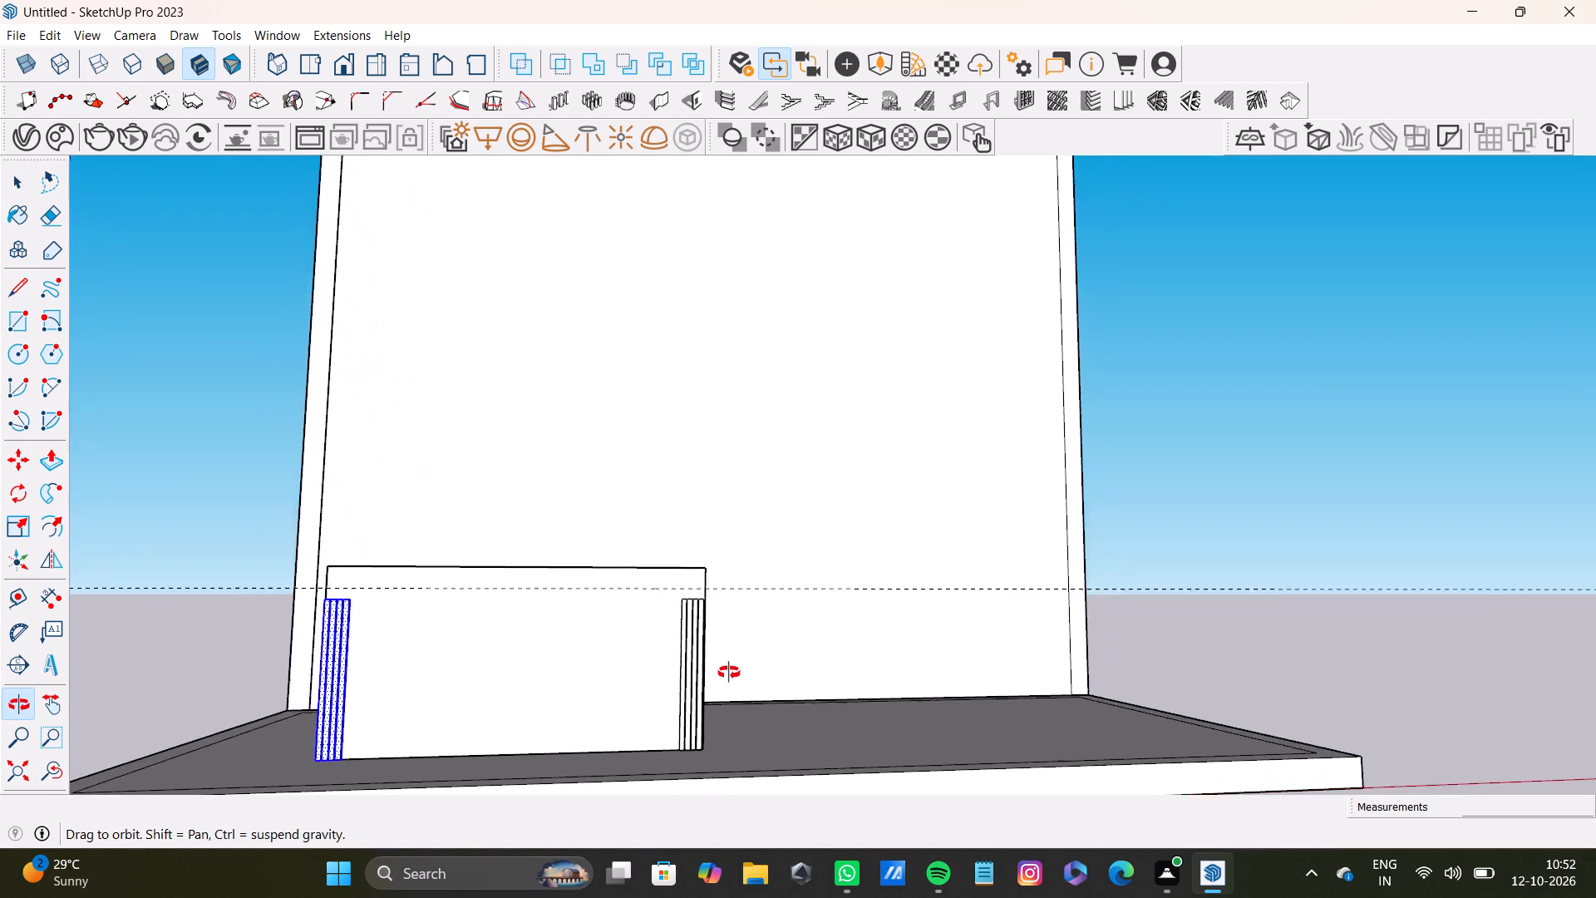
pyautogui.moveTo(729, 673); pyautogui.dragTo(664, 686, button='middle')
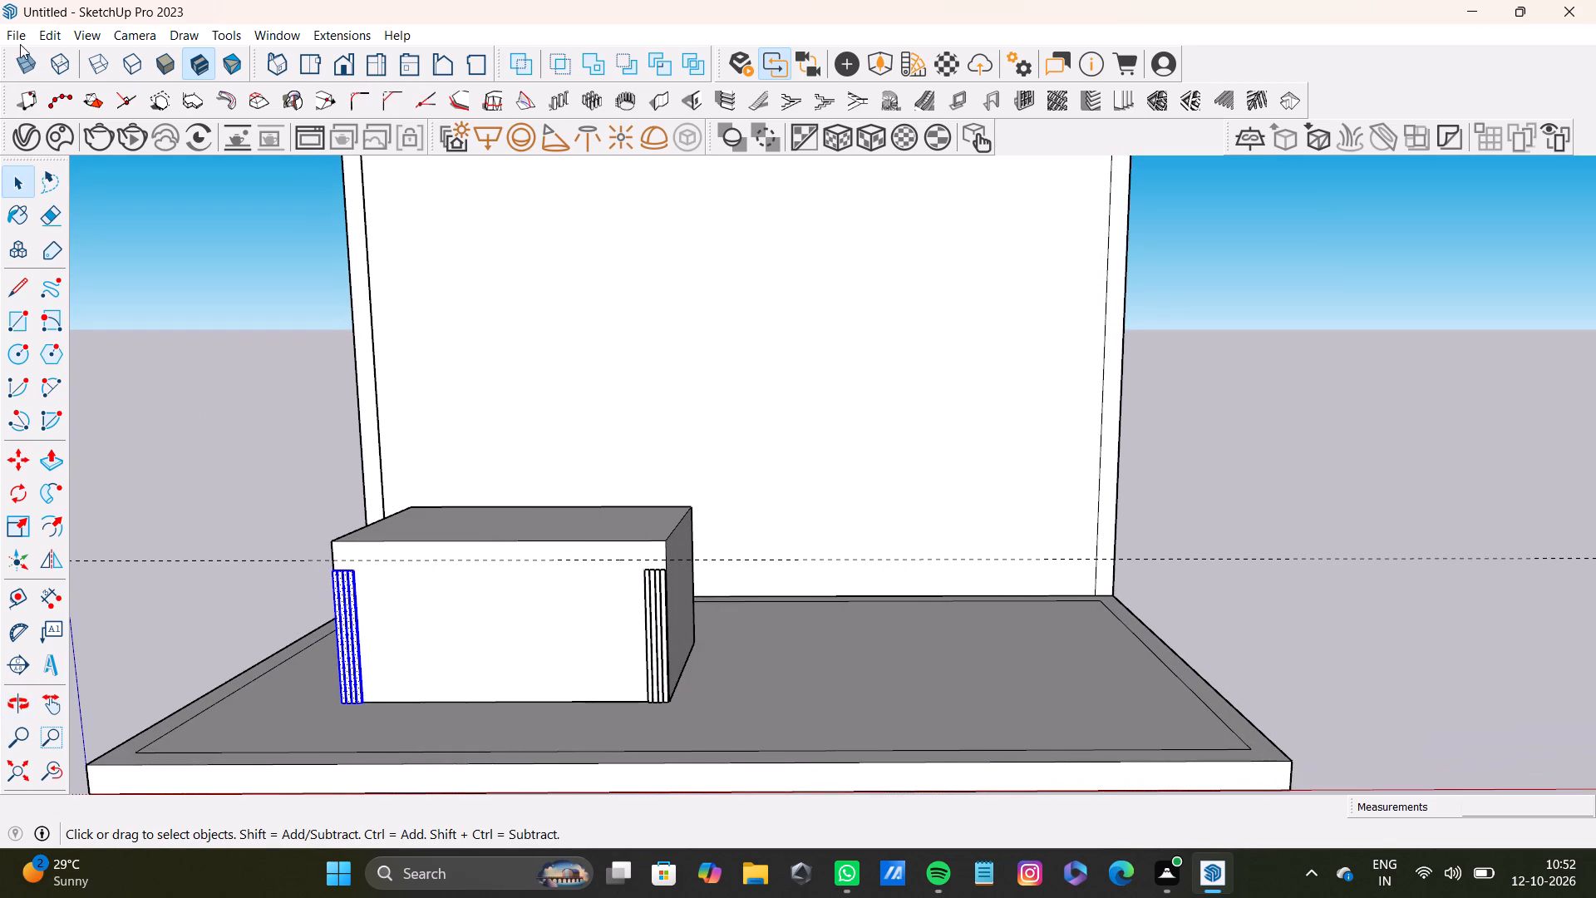
# Delete the guides from the model.
pyautogui.click(41, 40)
pyautogui.click(121, 205)
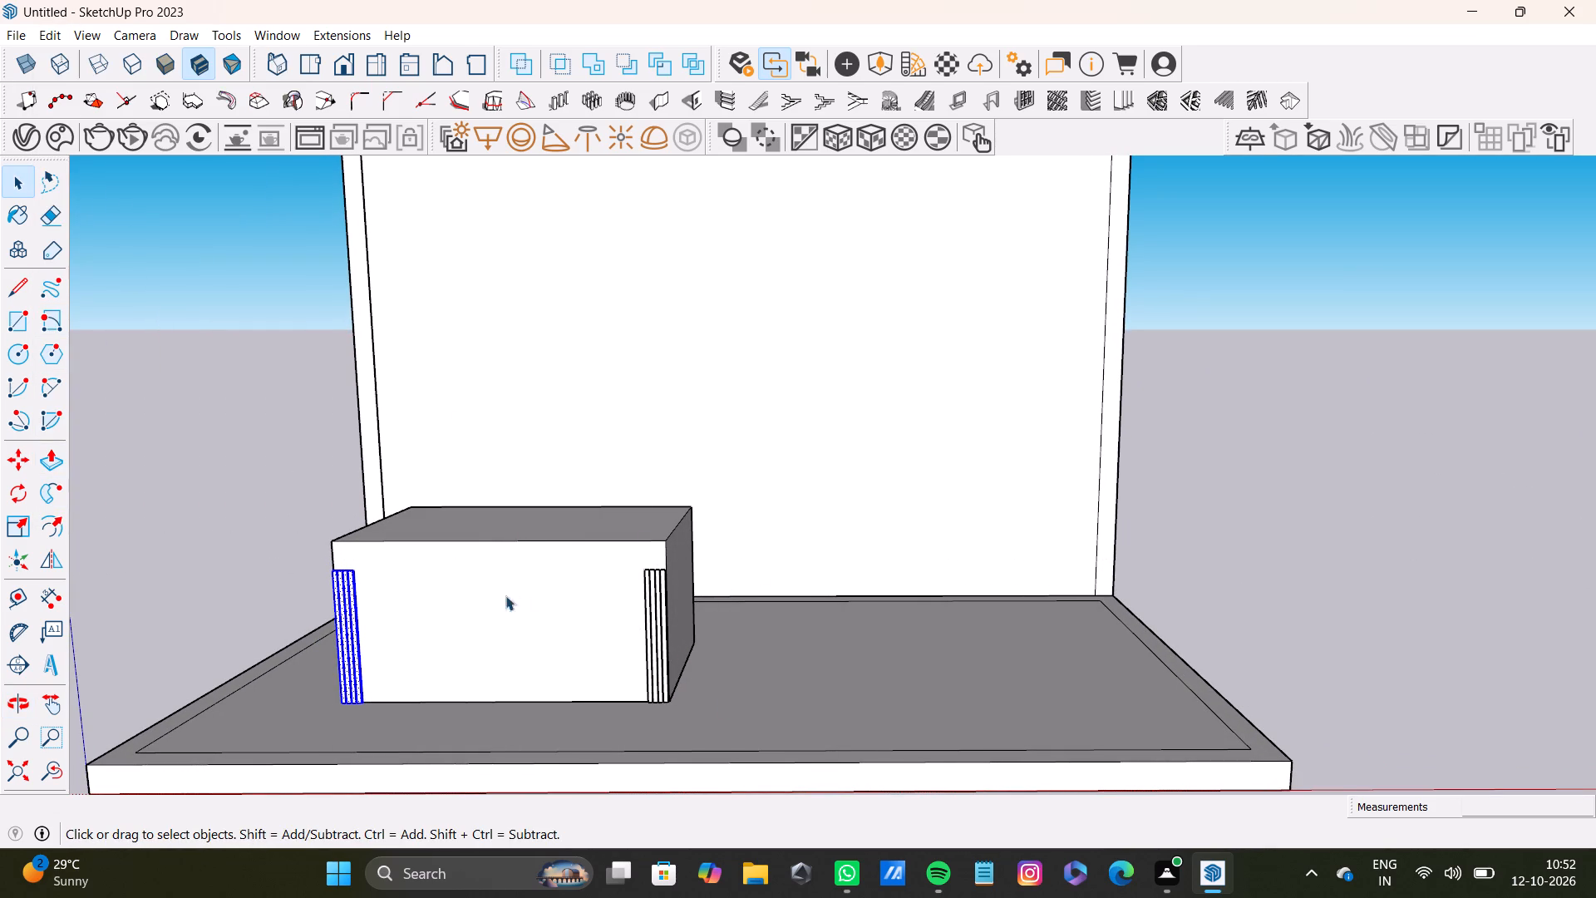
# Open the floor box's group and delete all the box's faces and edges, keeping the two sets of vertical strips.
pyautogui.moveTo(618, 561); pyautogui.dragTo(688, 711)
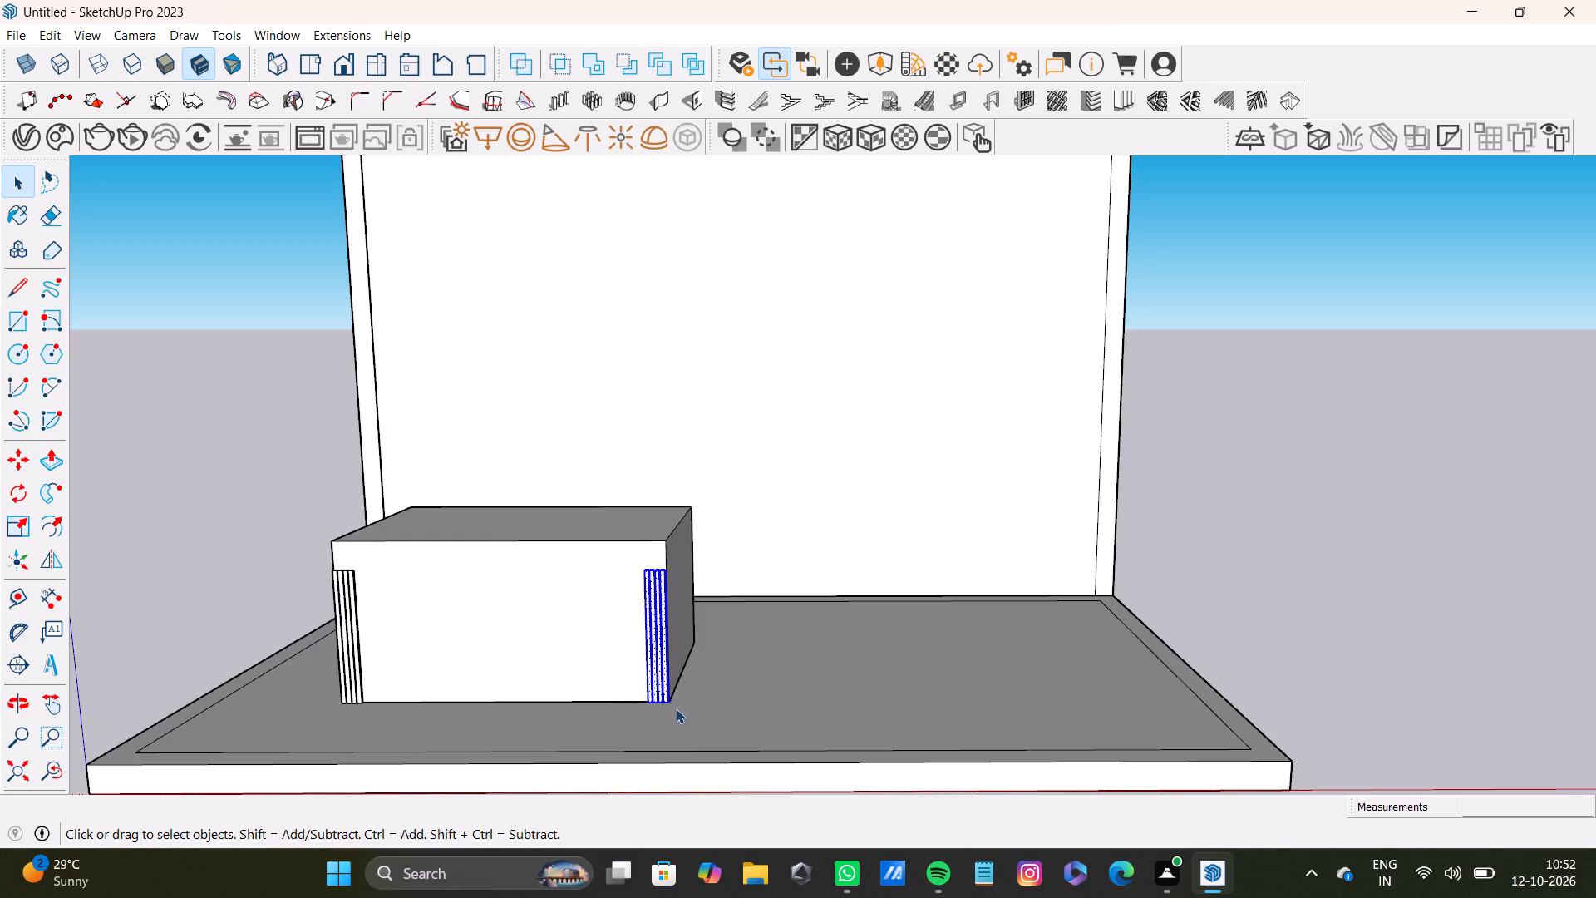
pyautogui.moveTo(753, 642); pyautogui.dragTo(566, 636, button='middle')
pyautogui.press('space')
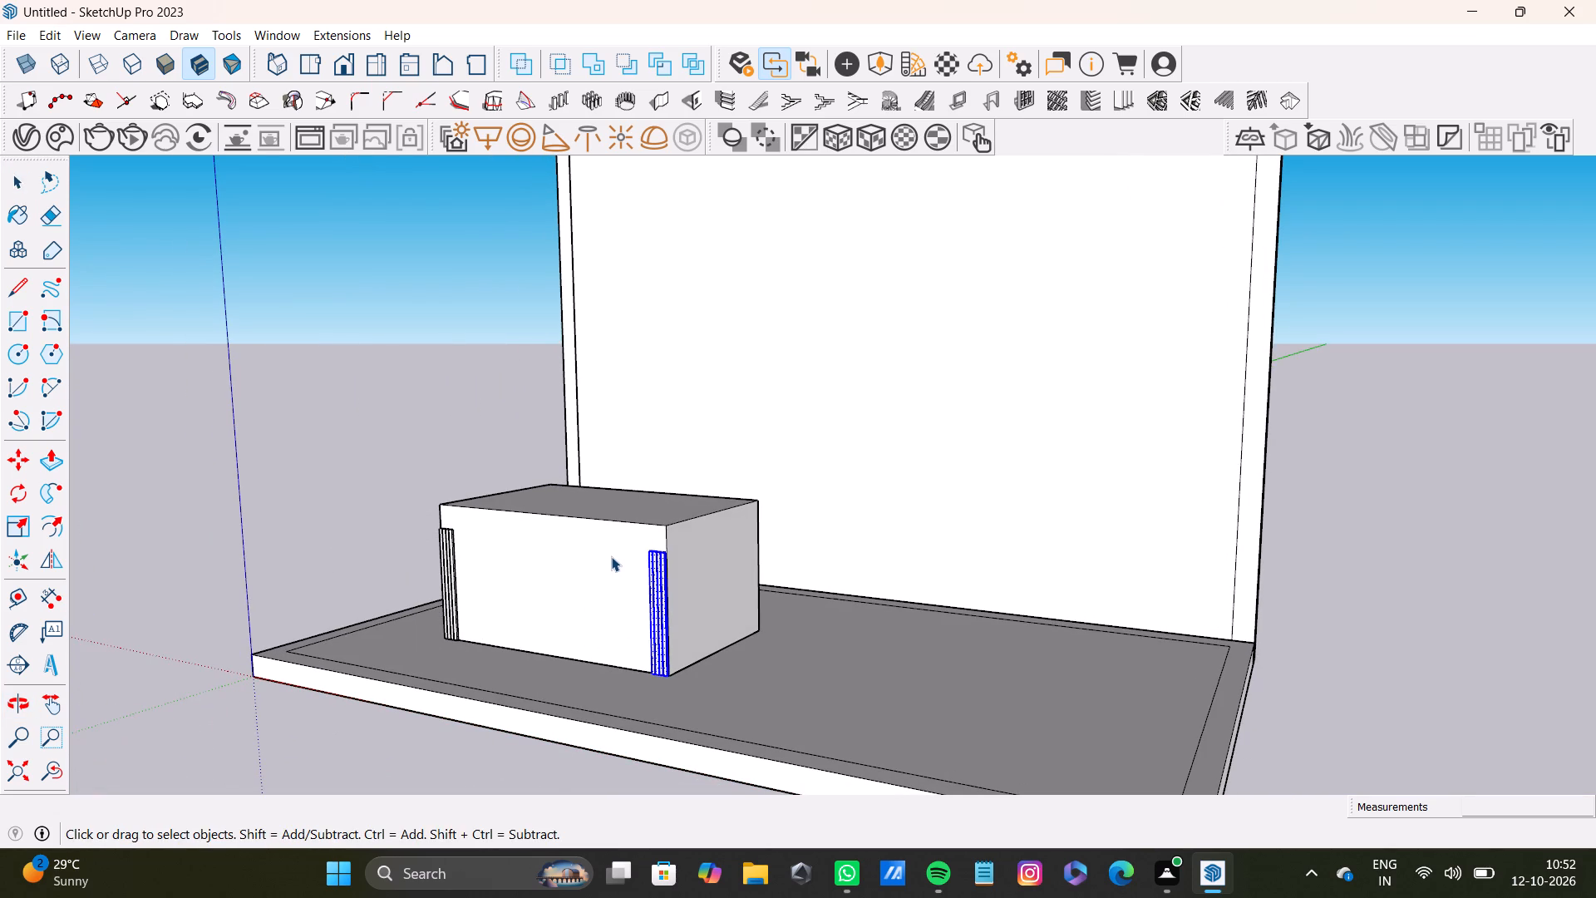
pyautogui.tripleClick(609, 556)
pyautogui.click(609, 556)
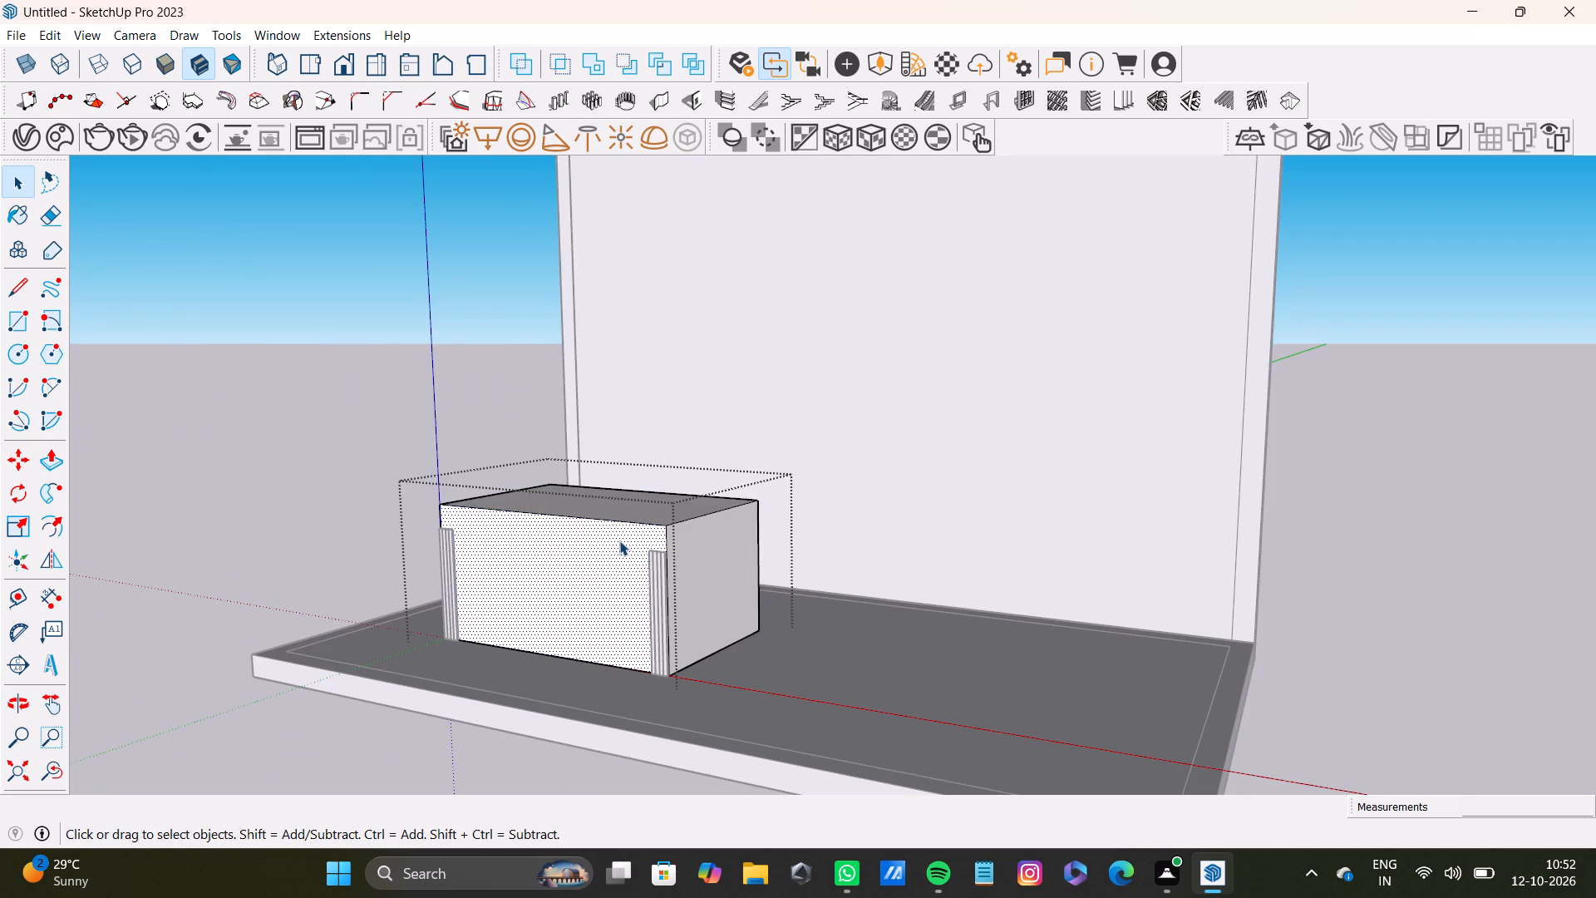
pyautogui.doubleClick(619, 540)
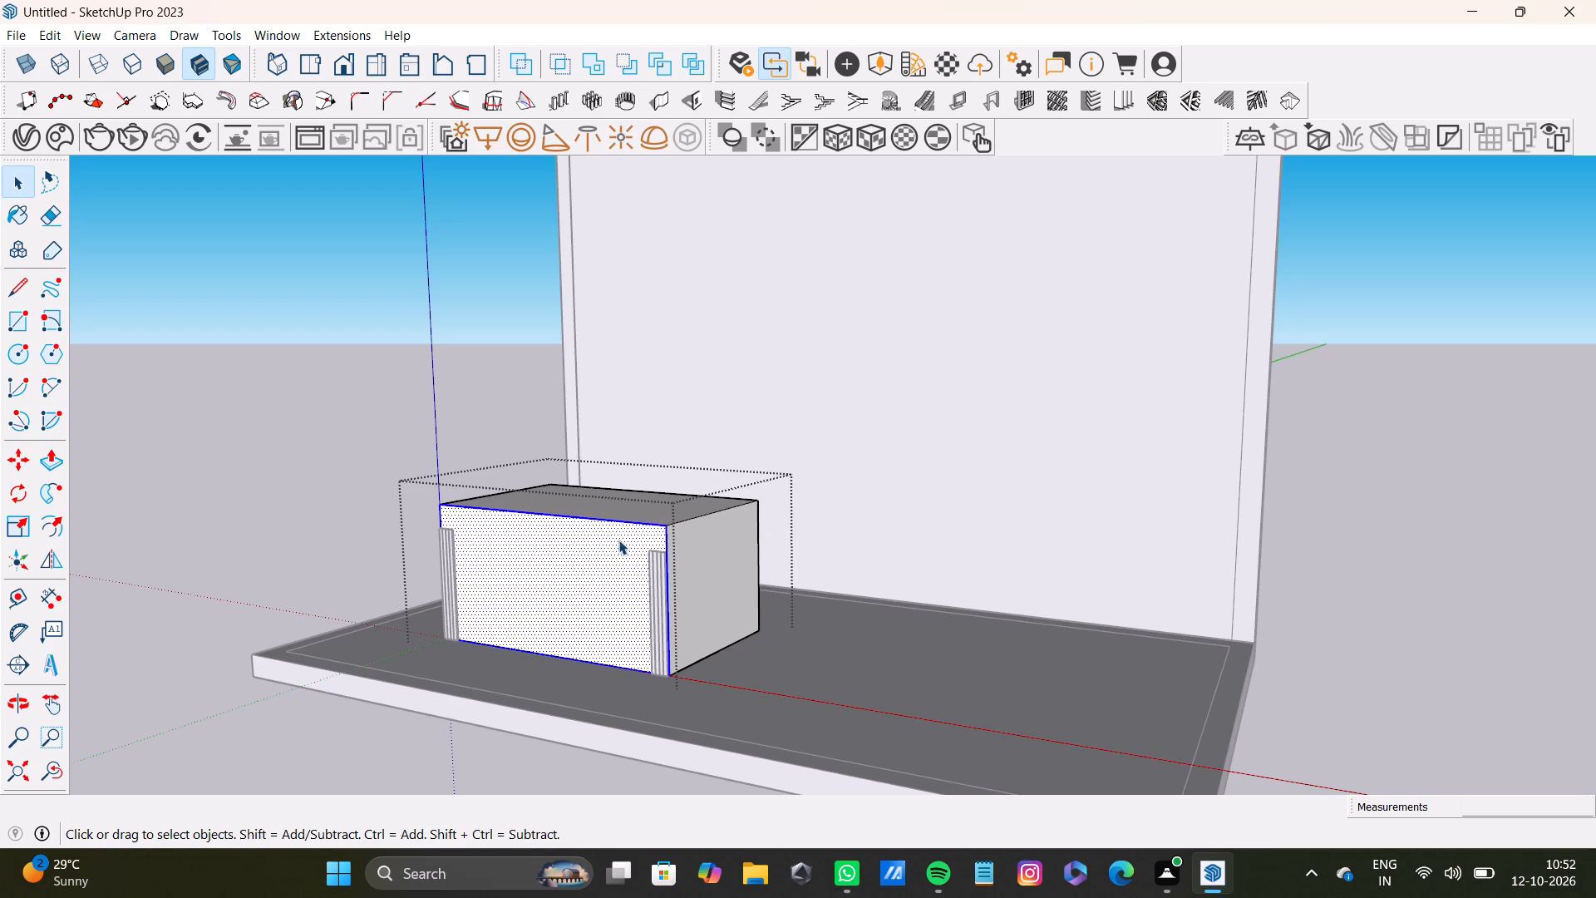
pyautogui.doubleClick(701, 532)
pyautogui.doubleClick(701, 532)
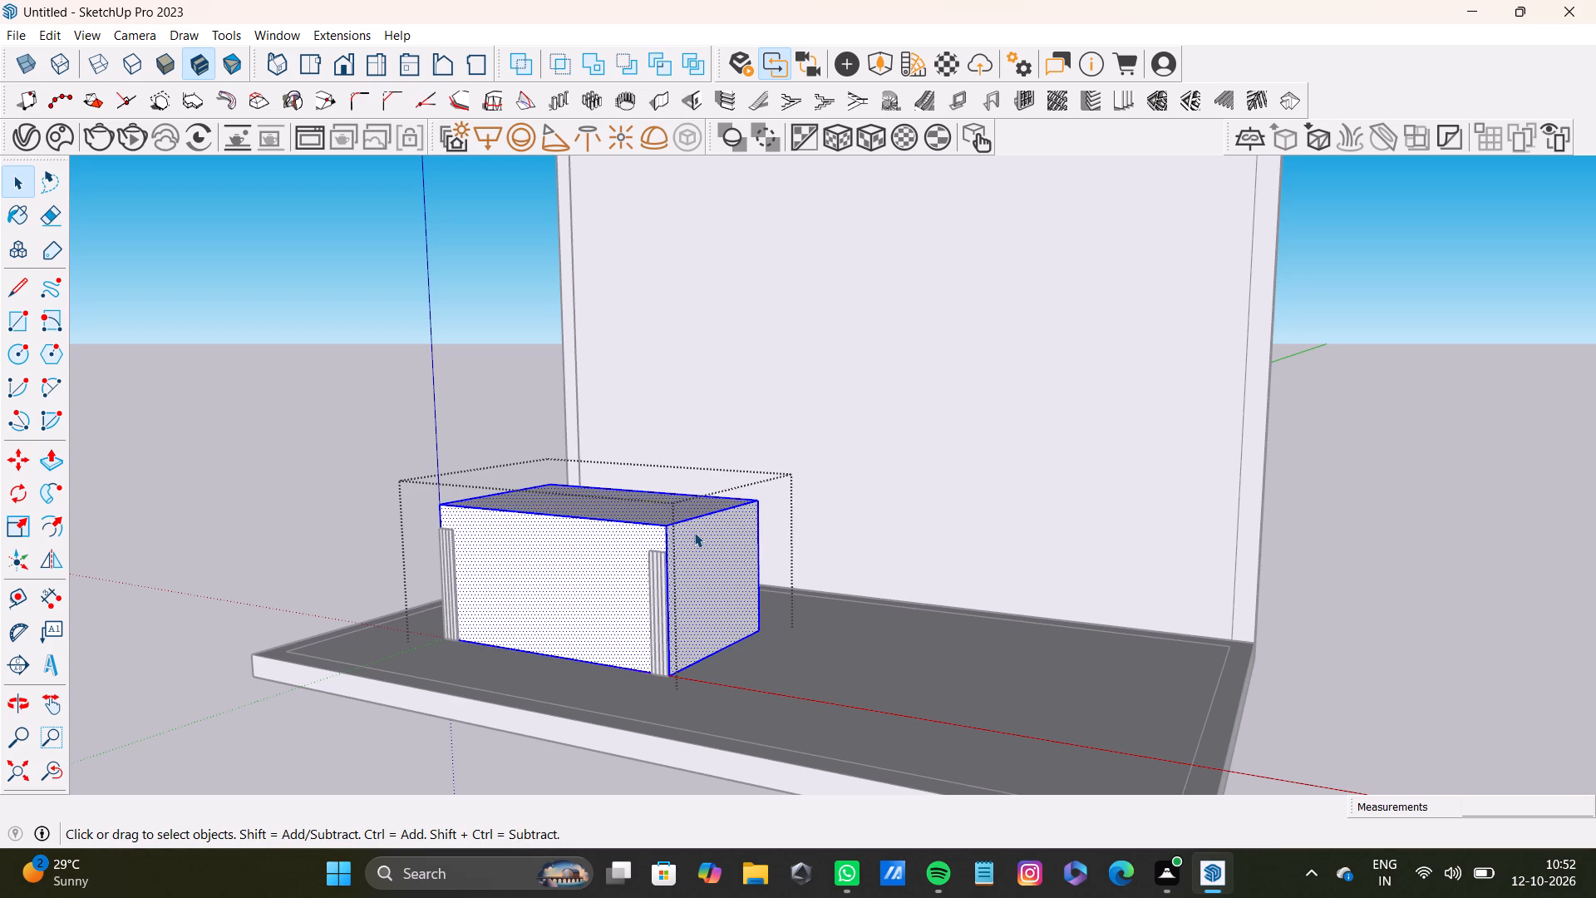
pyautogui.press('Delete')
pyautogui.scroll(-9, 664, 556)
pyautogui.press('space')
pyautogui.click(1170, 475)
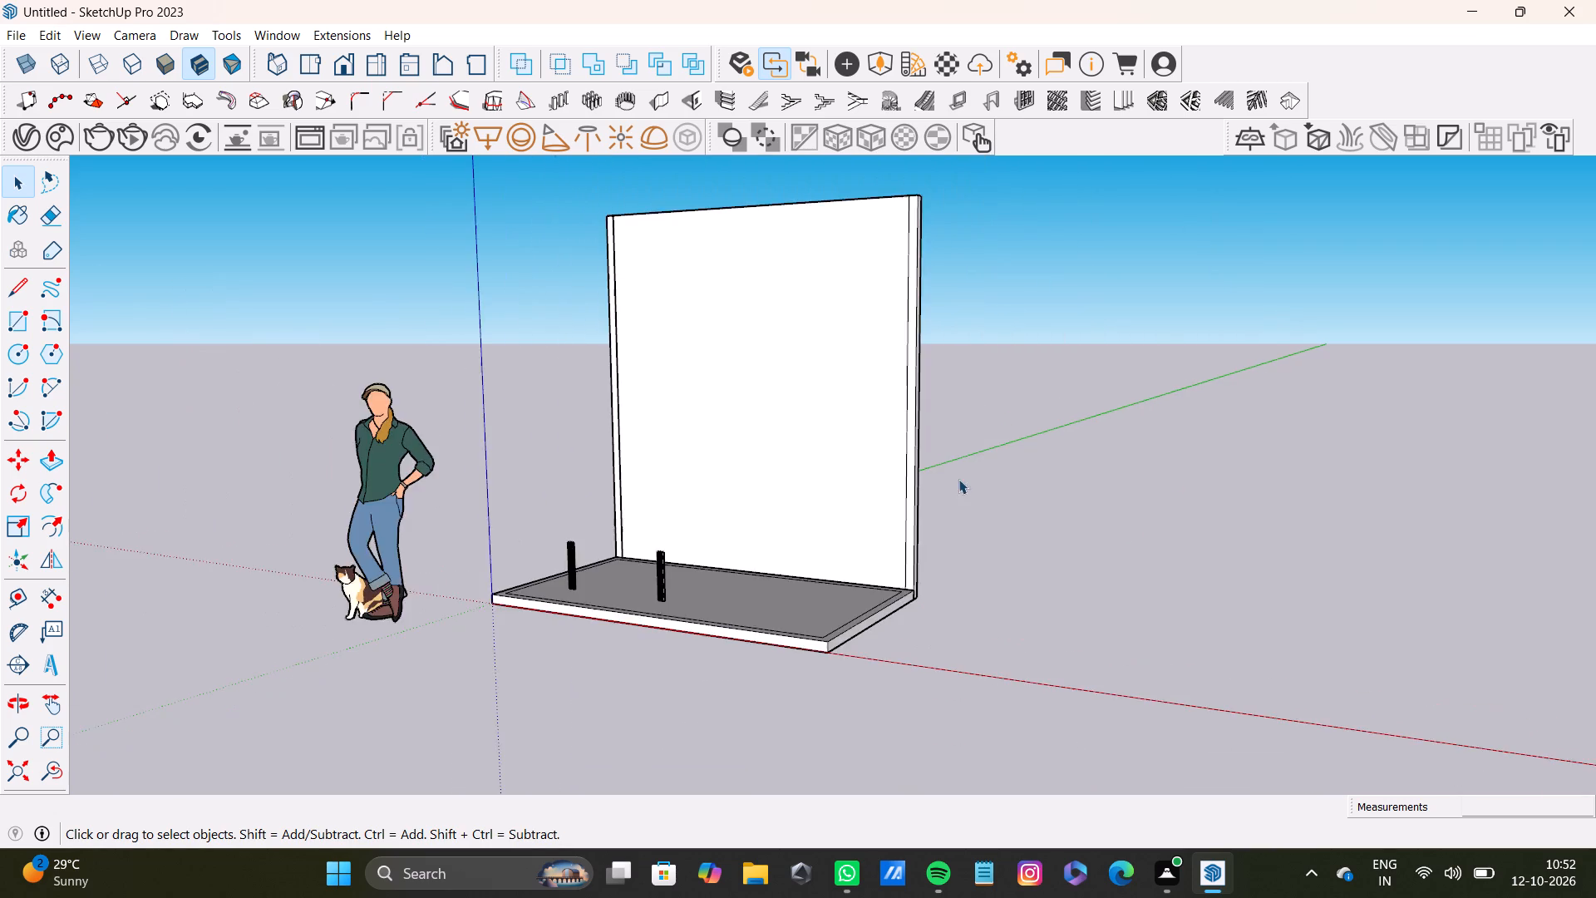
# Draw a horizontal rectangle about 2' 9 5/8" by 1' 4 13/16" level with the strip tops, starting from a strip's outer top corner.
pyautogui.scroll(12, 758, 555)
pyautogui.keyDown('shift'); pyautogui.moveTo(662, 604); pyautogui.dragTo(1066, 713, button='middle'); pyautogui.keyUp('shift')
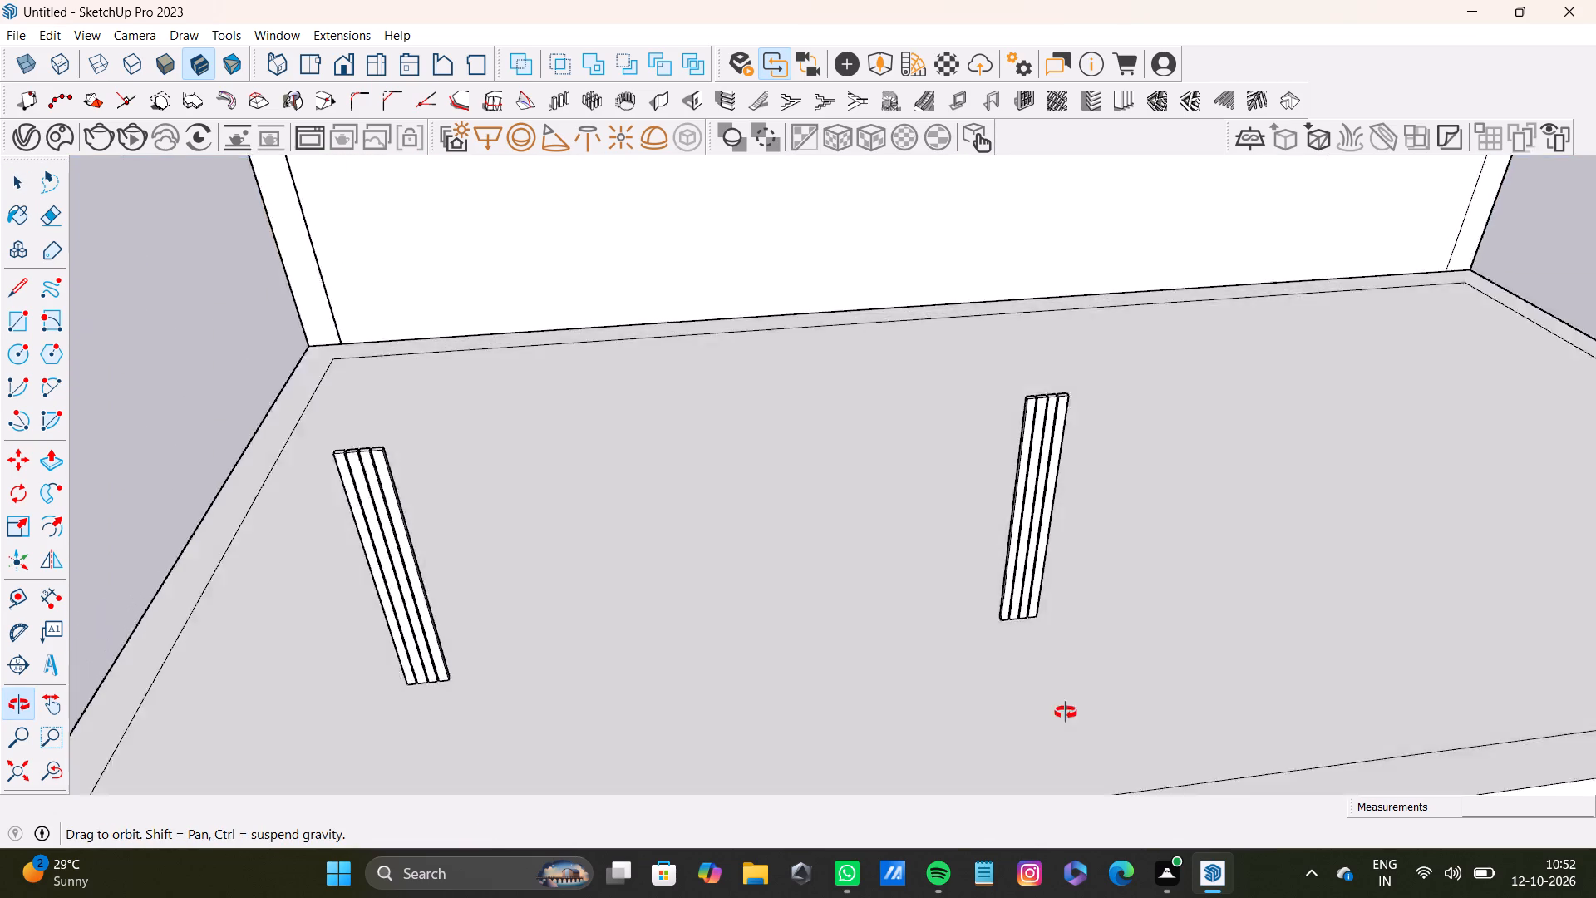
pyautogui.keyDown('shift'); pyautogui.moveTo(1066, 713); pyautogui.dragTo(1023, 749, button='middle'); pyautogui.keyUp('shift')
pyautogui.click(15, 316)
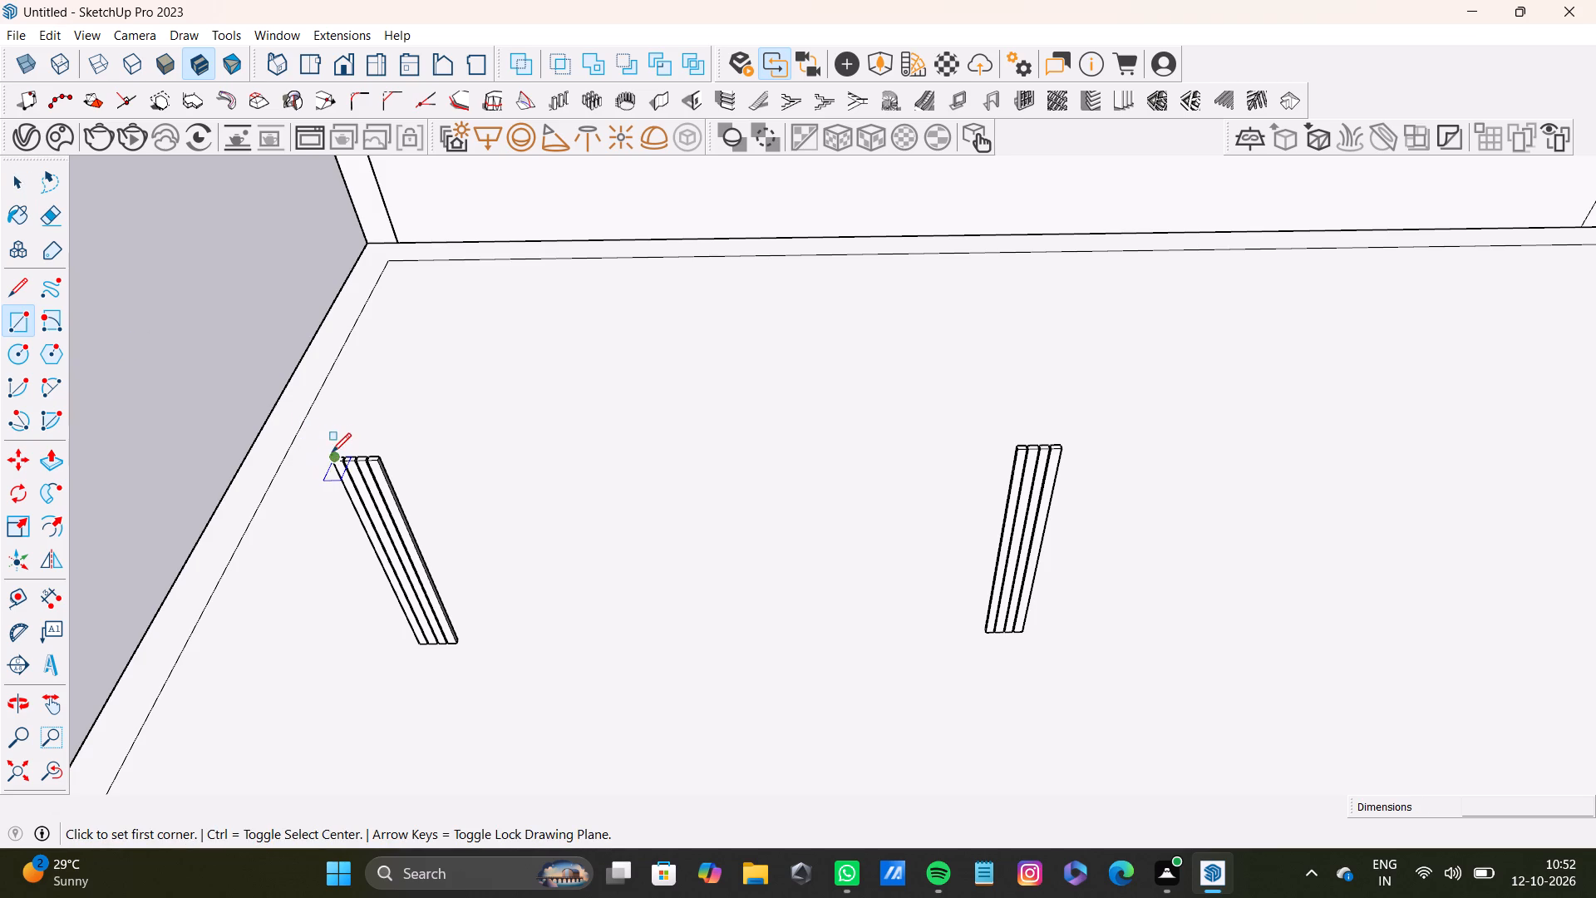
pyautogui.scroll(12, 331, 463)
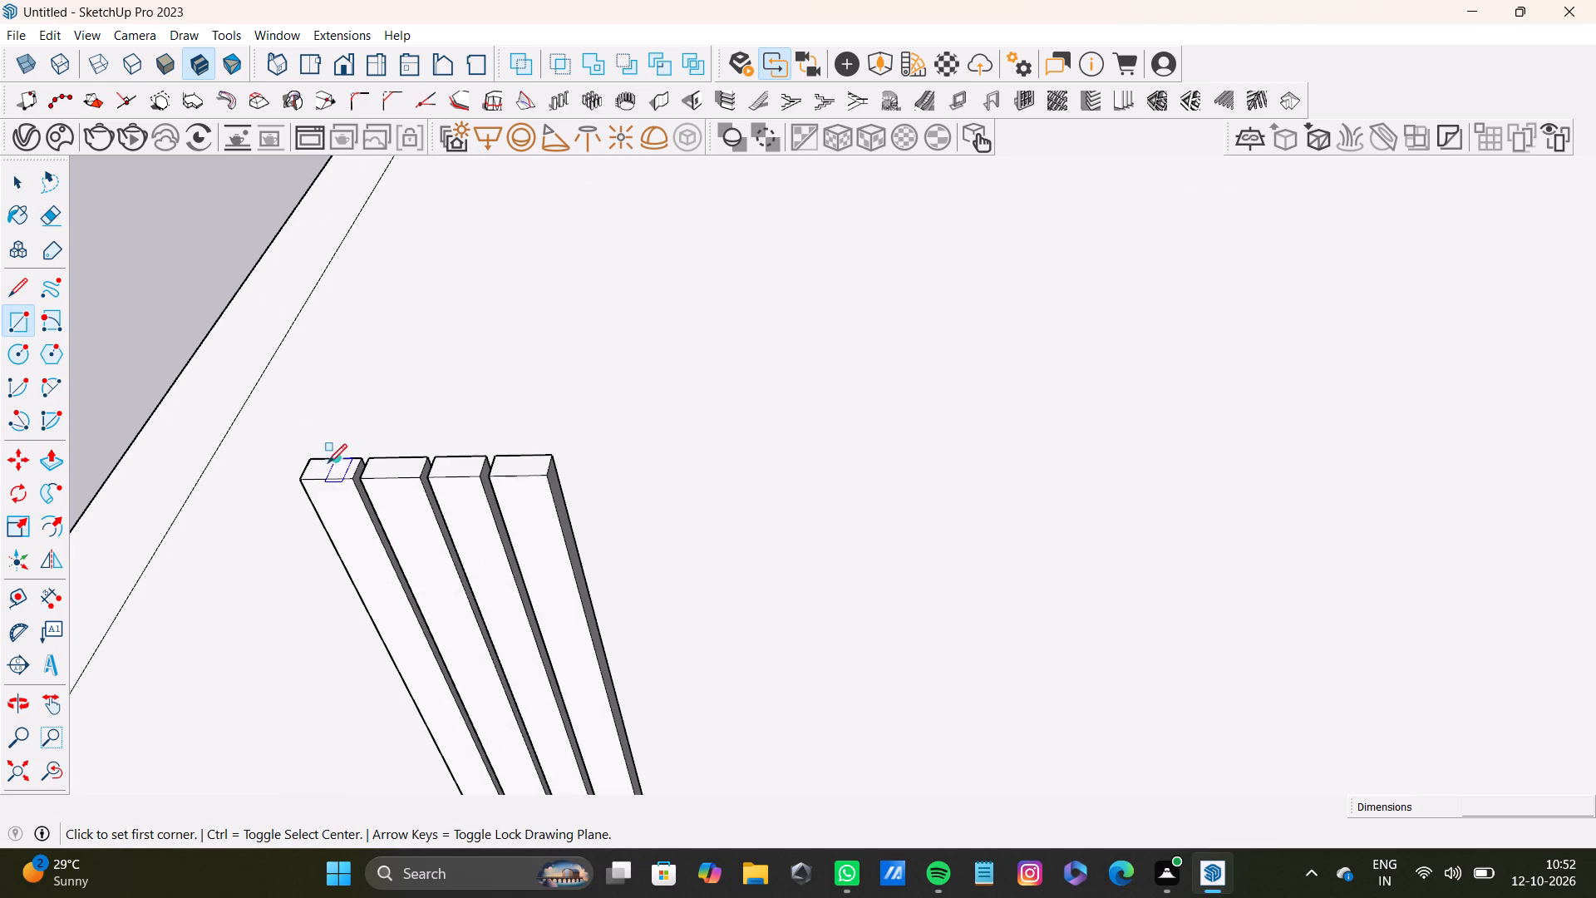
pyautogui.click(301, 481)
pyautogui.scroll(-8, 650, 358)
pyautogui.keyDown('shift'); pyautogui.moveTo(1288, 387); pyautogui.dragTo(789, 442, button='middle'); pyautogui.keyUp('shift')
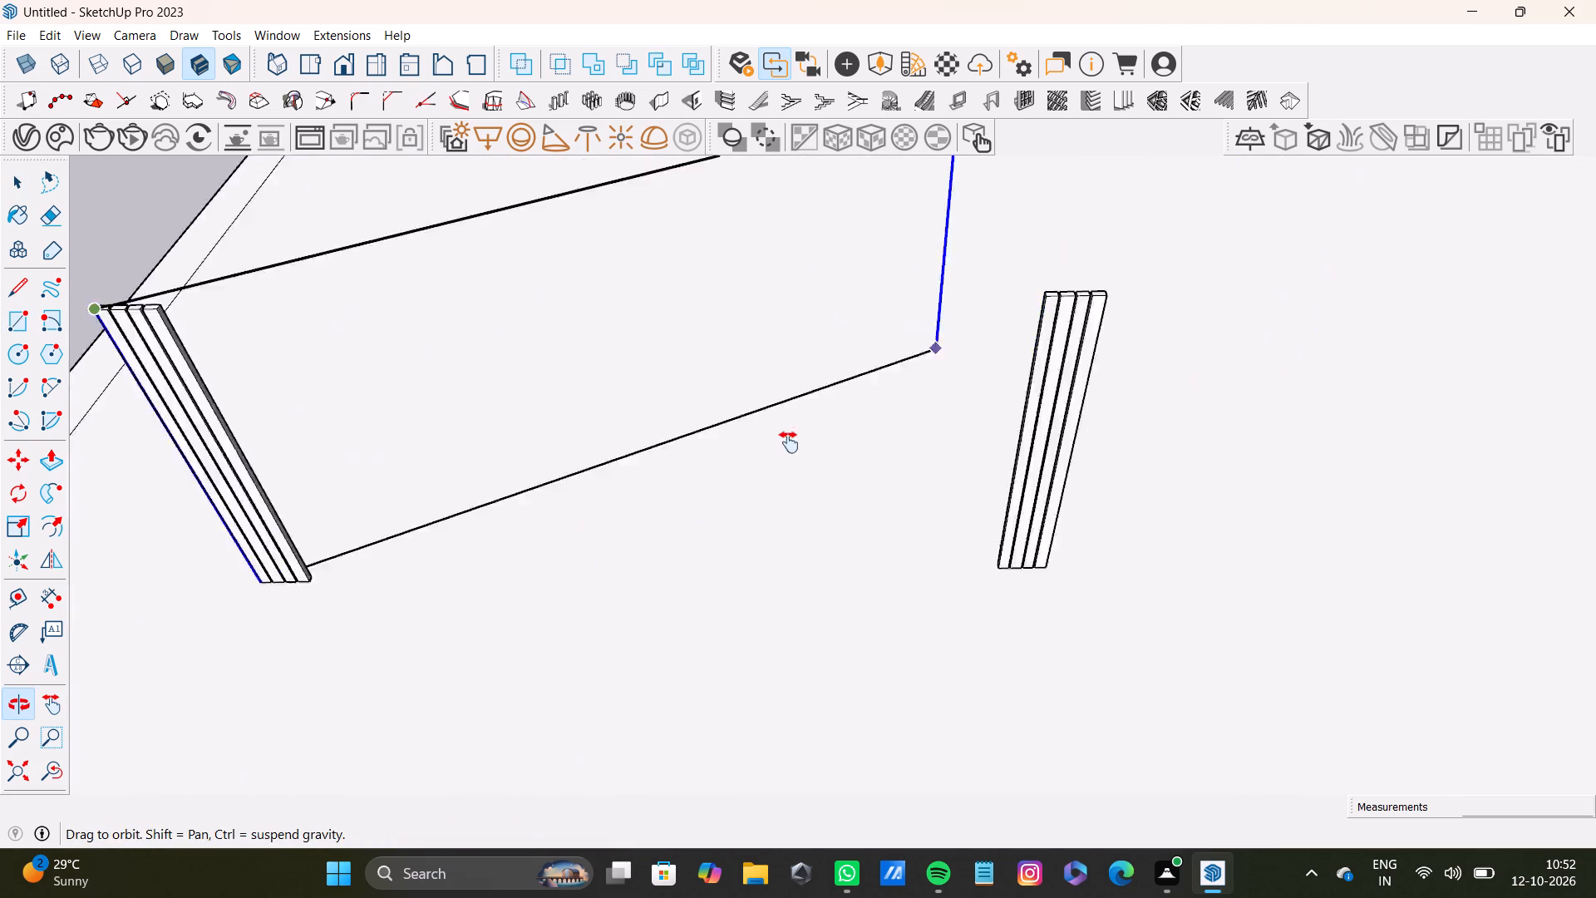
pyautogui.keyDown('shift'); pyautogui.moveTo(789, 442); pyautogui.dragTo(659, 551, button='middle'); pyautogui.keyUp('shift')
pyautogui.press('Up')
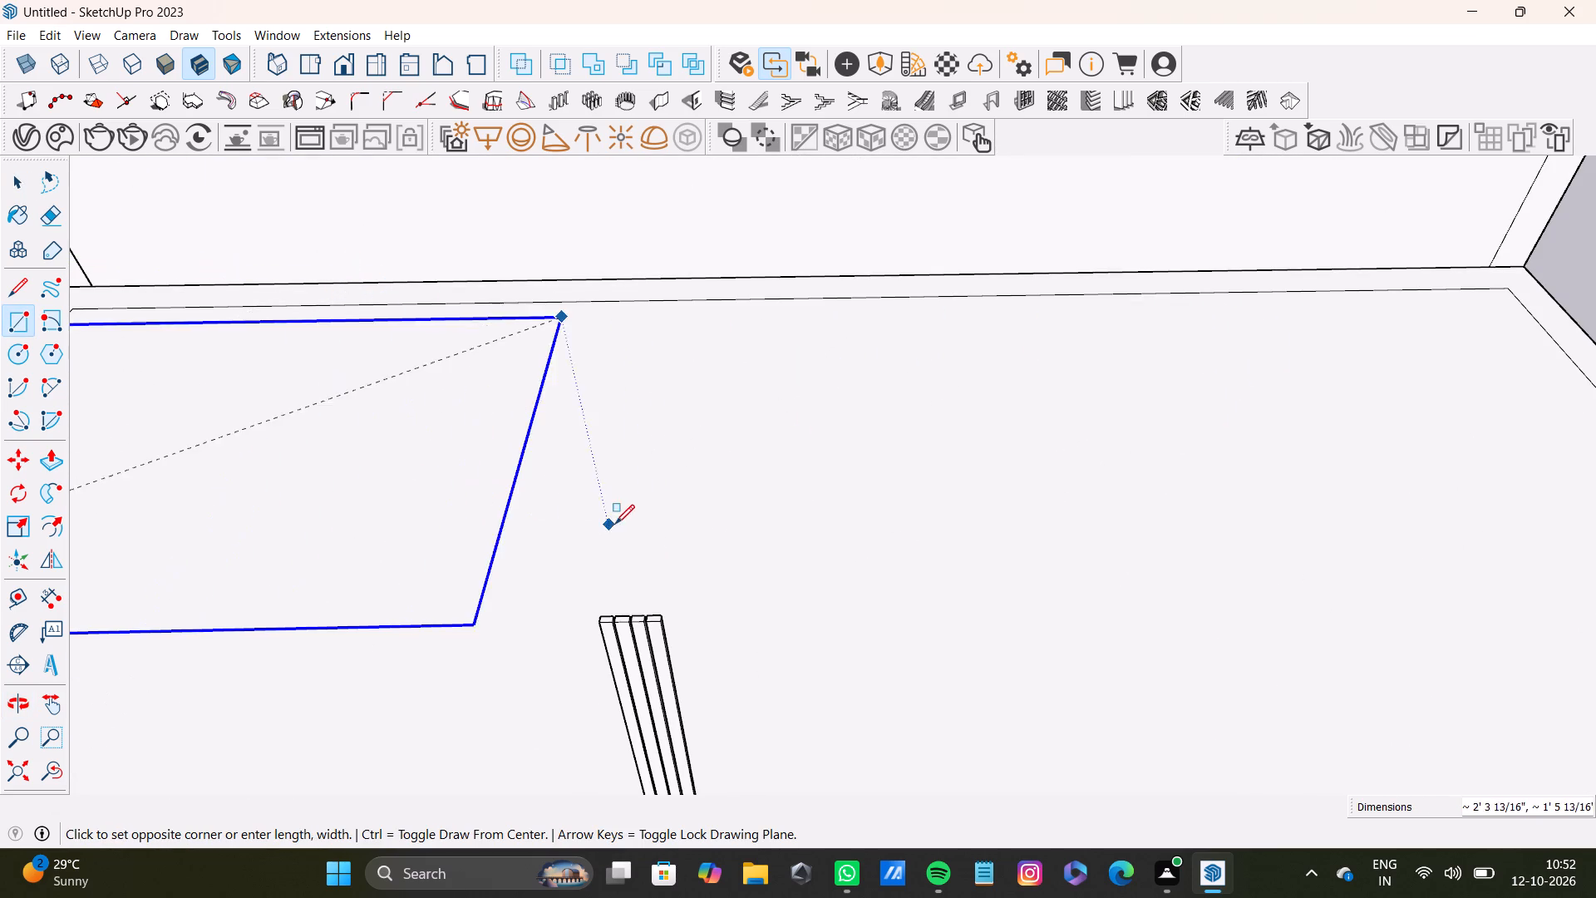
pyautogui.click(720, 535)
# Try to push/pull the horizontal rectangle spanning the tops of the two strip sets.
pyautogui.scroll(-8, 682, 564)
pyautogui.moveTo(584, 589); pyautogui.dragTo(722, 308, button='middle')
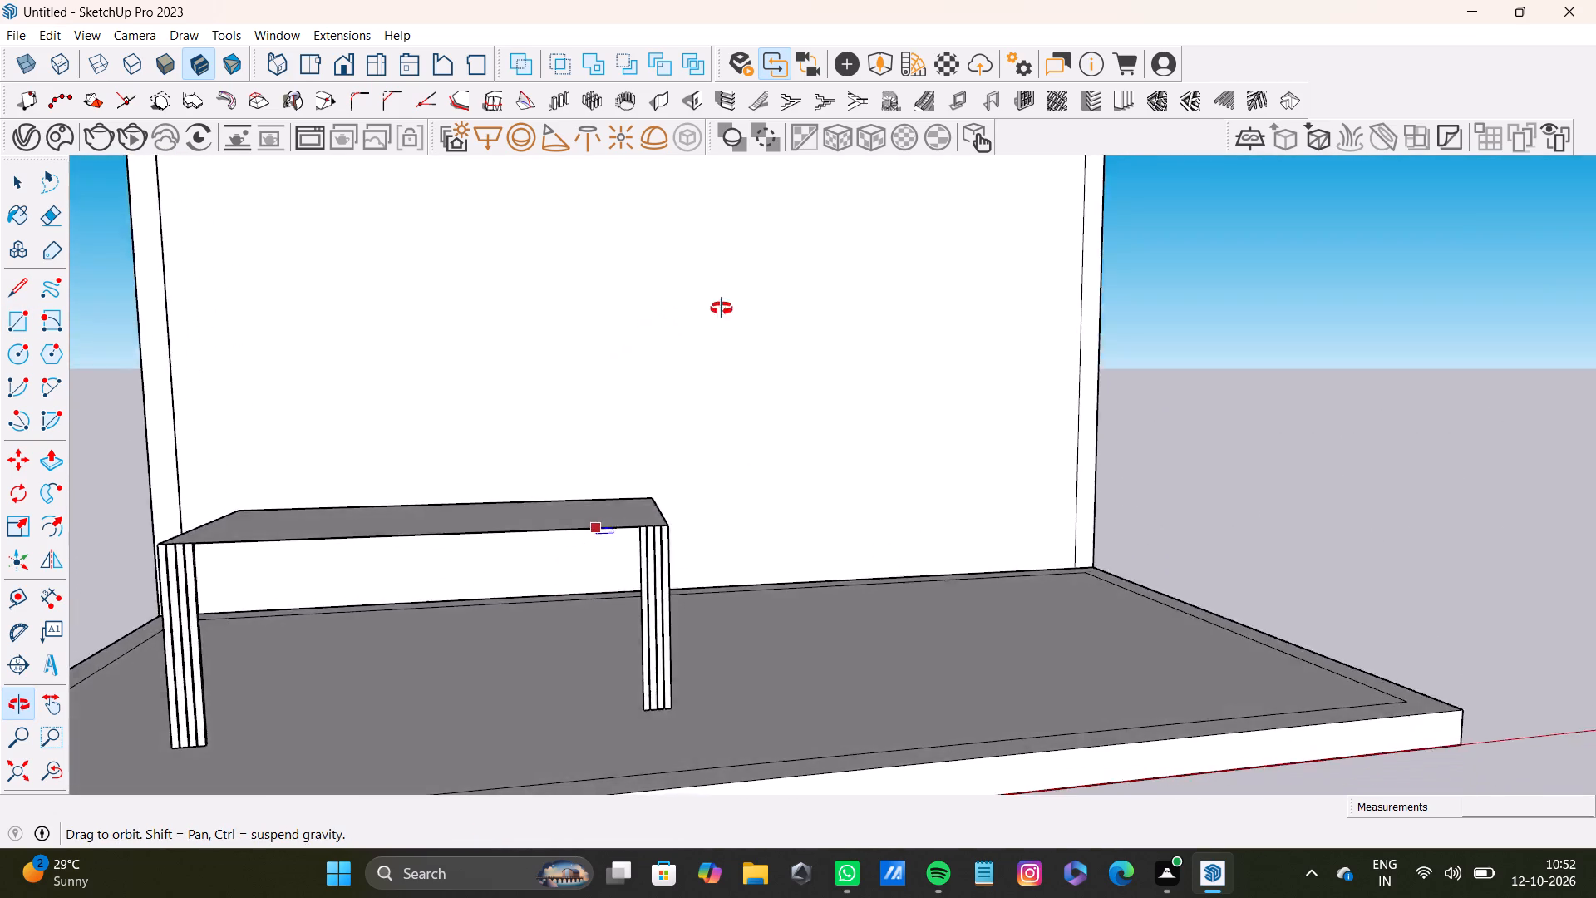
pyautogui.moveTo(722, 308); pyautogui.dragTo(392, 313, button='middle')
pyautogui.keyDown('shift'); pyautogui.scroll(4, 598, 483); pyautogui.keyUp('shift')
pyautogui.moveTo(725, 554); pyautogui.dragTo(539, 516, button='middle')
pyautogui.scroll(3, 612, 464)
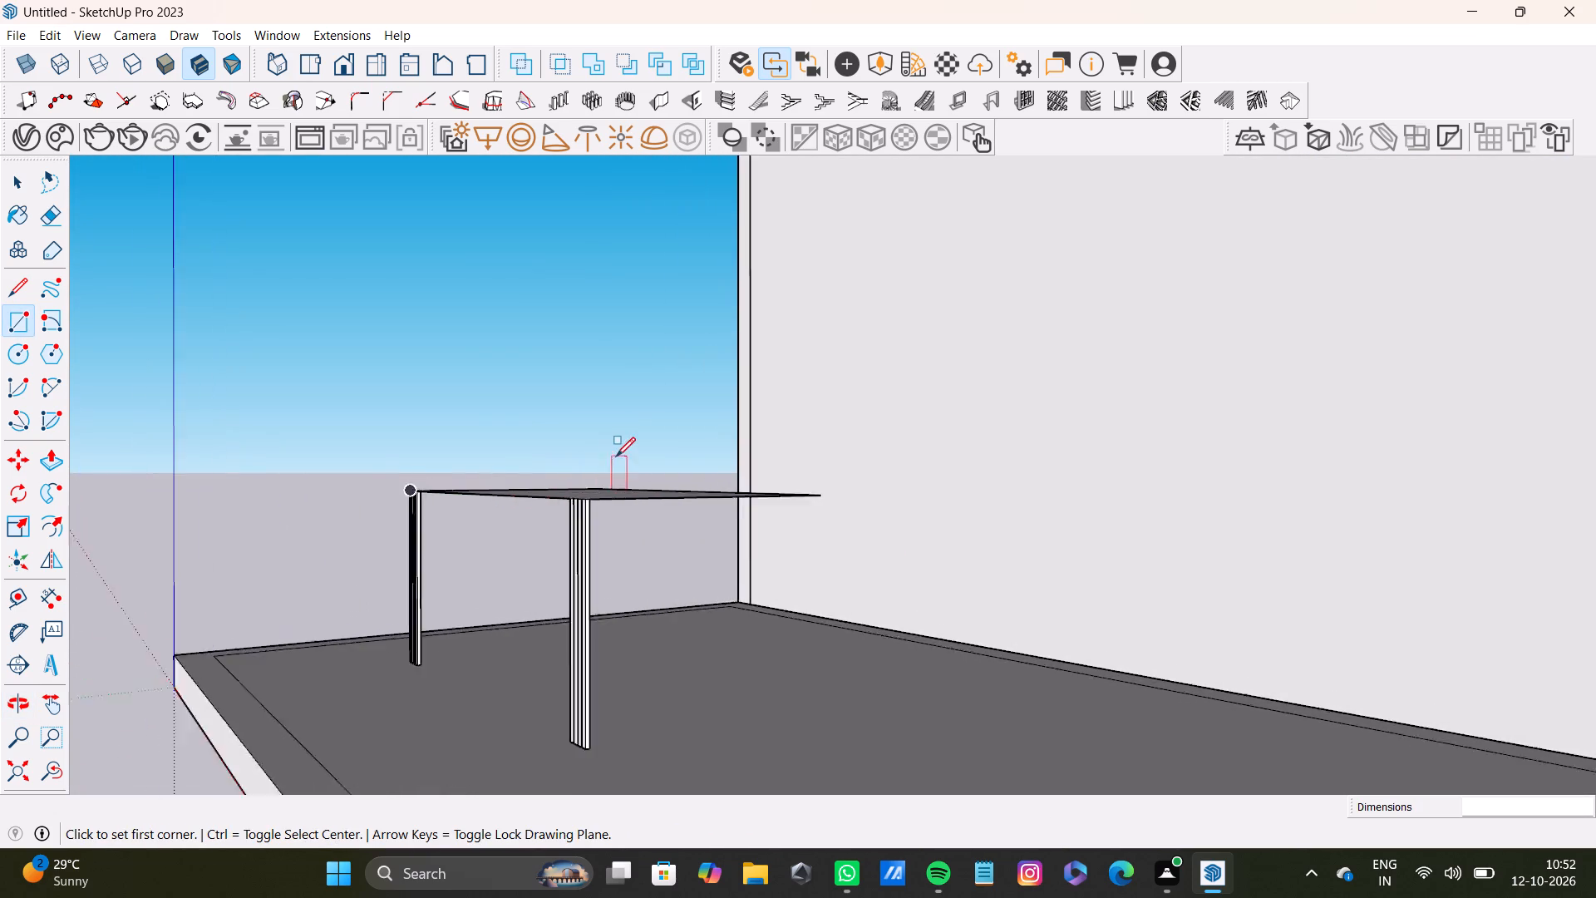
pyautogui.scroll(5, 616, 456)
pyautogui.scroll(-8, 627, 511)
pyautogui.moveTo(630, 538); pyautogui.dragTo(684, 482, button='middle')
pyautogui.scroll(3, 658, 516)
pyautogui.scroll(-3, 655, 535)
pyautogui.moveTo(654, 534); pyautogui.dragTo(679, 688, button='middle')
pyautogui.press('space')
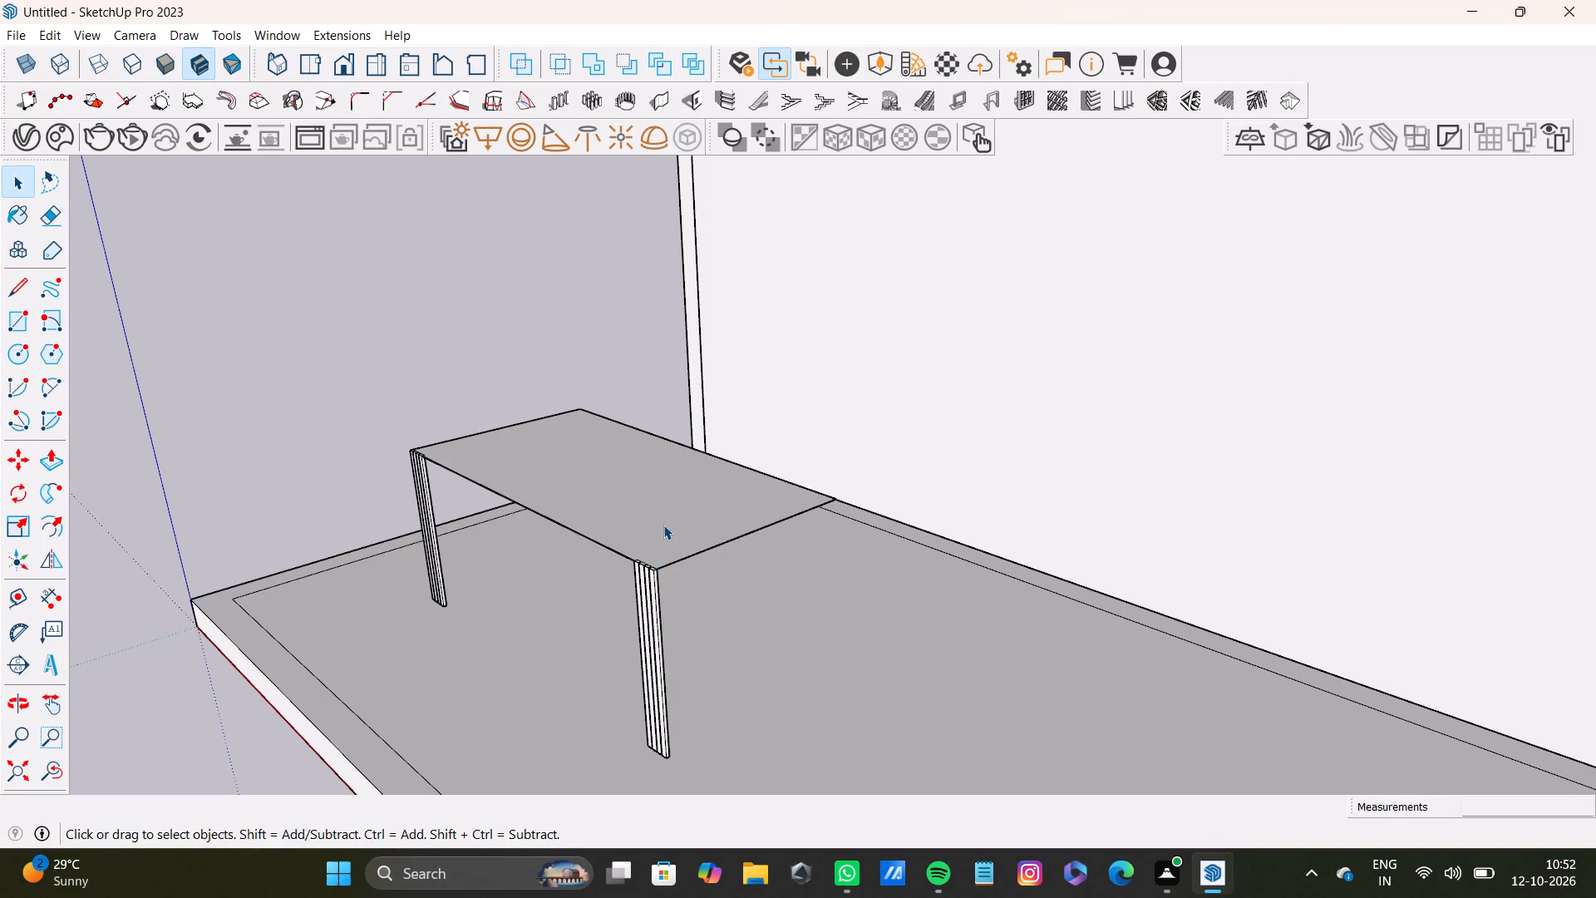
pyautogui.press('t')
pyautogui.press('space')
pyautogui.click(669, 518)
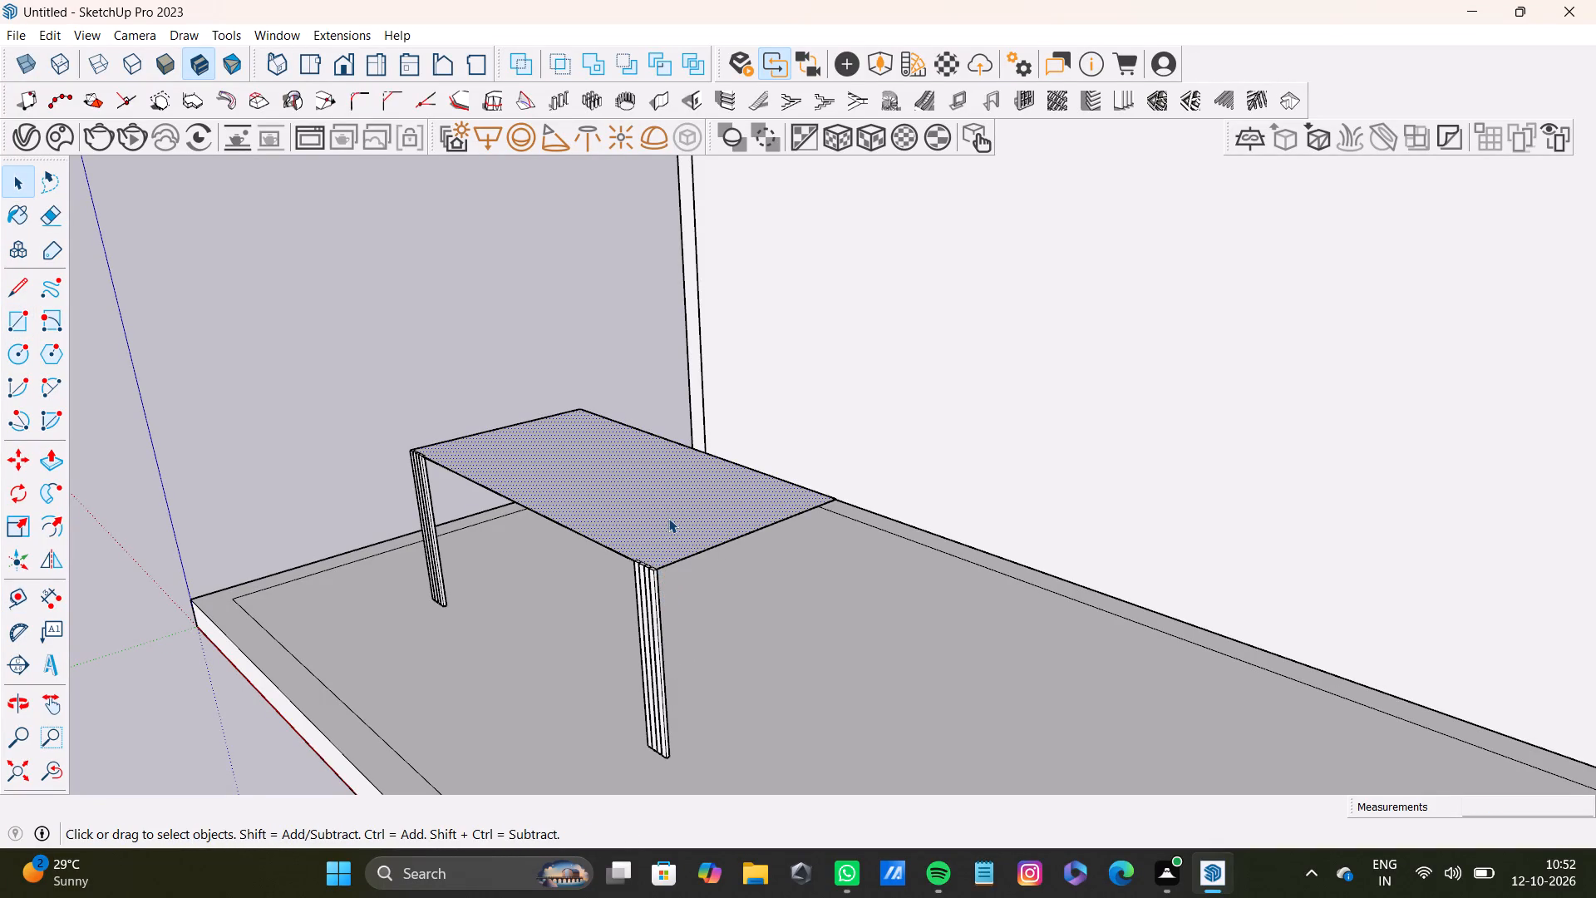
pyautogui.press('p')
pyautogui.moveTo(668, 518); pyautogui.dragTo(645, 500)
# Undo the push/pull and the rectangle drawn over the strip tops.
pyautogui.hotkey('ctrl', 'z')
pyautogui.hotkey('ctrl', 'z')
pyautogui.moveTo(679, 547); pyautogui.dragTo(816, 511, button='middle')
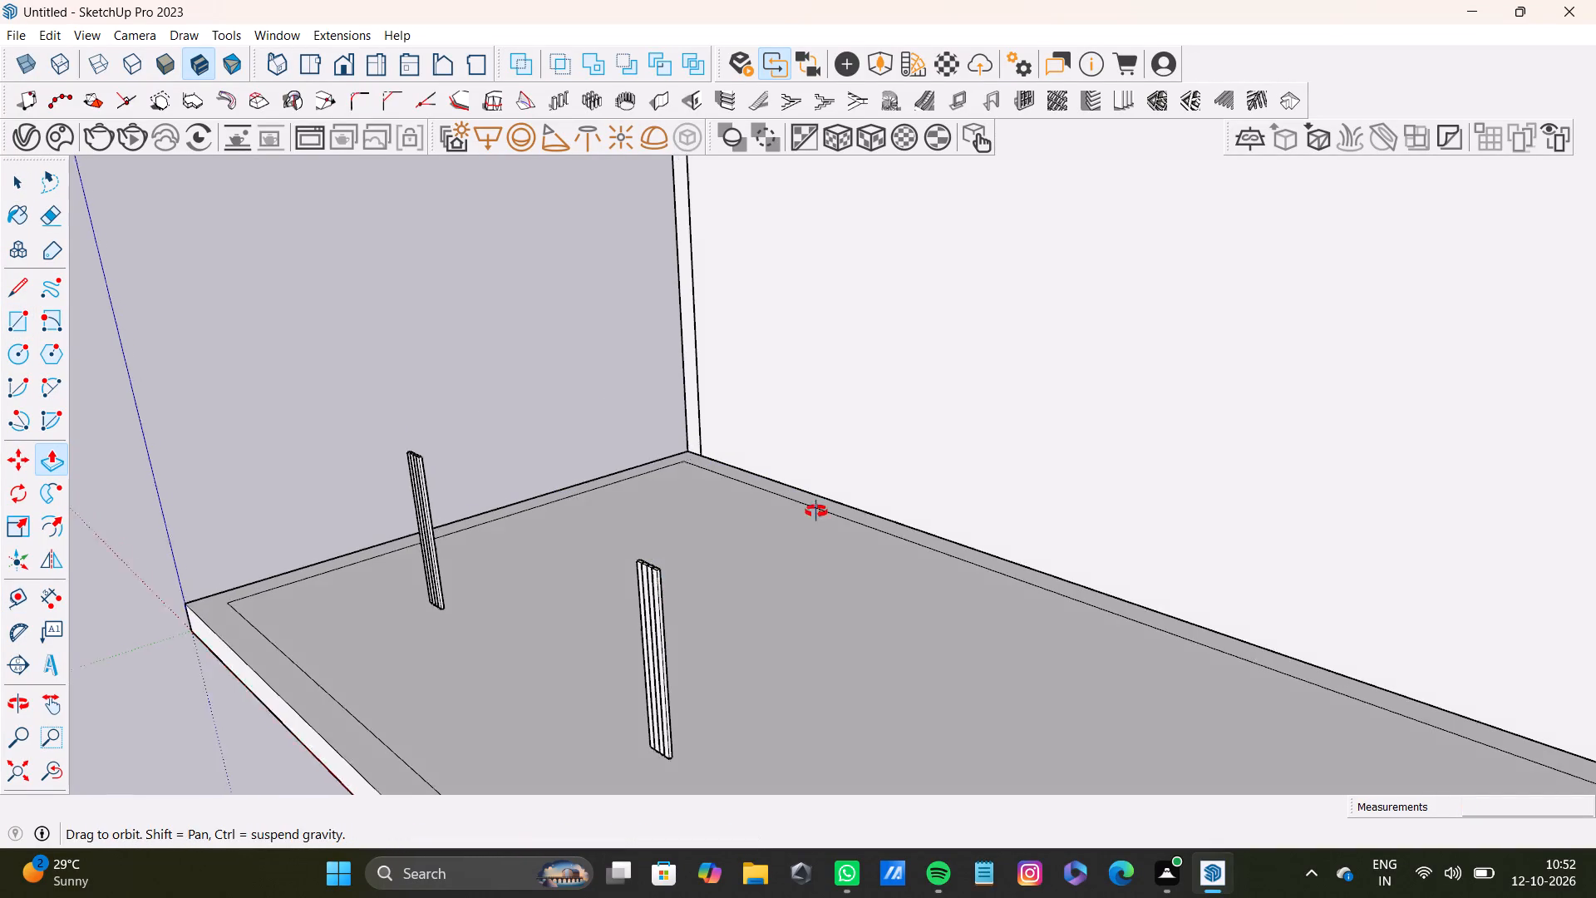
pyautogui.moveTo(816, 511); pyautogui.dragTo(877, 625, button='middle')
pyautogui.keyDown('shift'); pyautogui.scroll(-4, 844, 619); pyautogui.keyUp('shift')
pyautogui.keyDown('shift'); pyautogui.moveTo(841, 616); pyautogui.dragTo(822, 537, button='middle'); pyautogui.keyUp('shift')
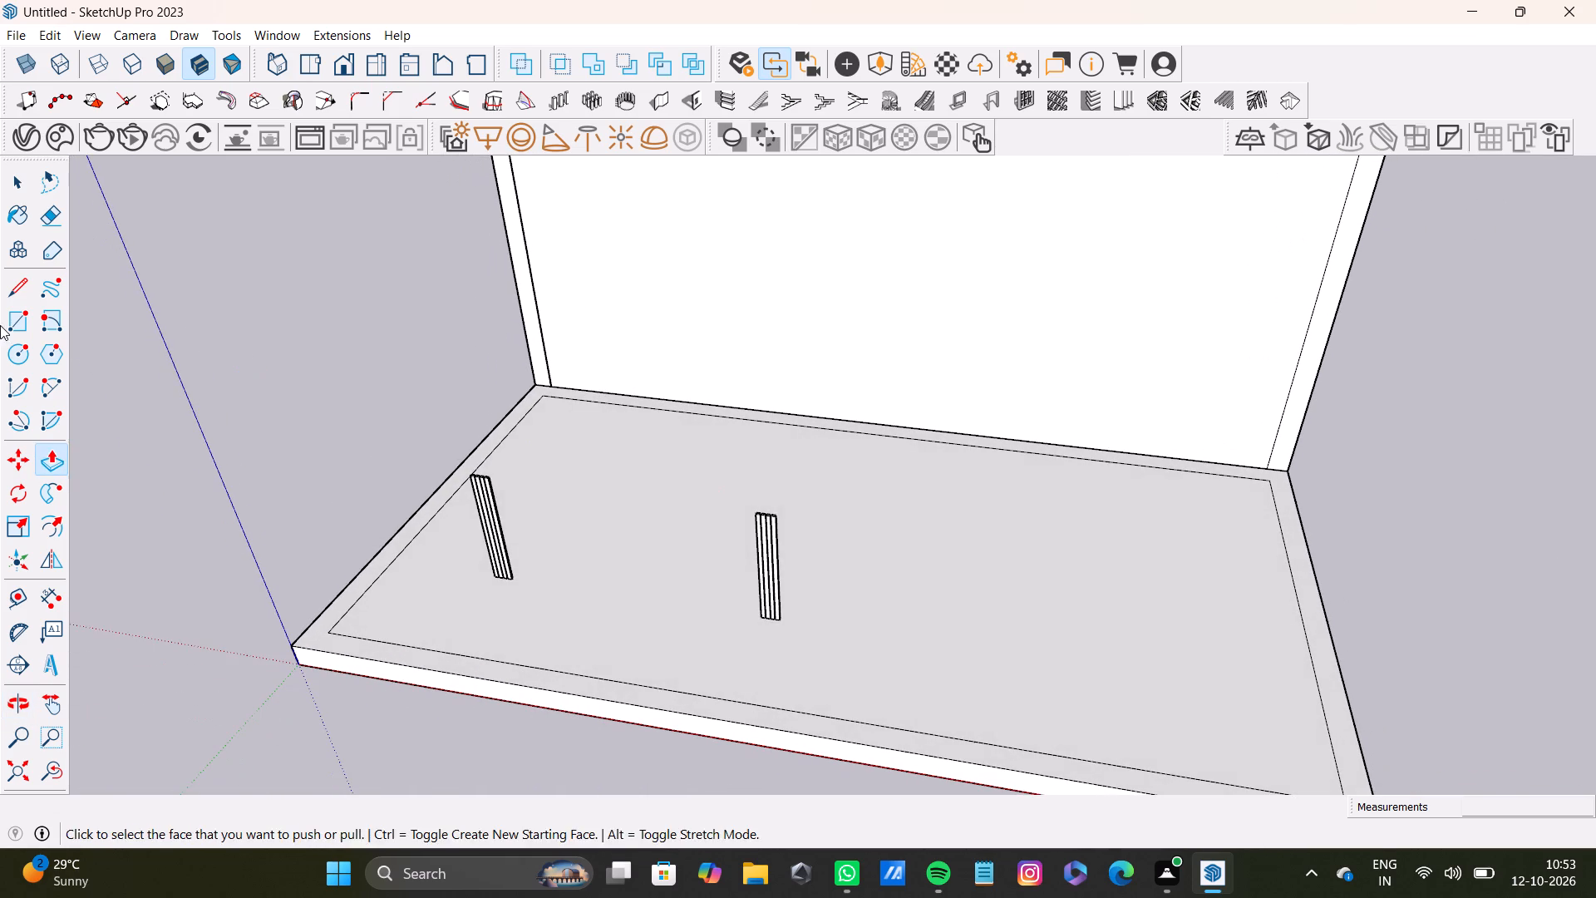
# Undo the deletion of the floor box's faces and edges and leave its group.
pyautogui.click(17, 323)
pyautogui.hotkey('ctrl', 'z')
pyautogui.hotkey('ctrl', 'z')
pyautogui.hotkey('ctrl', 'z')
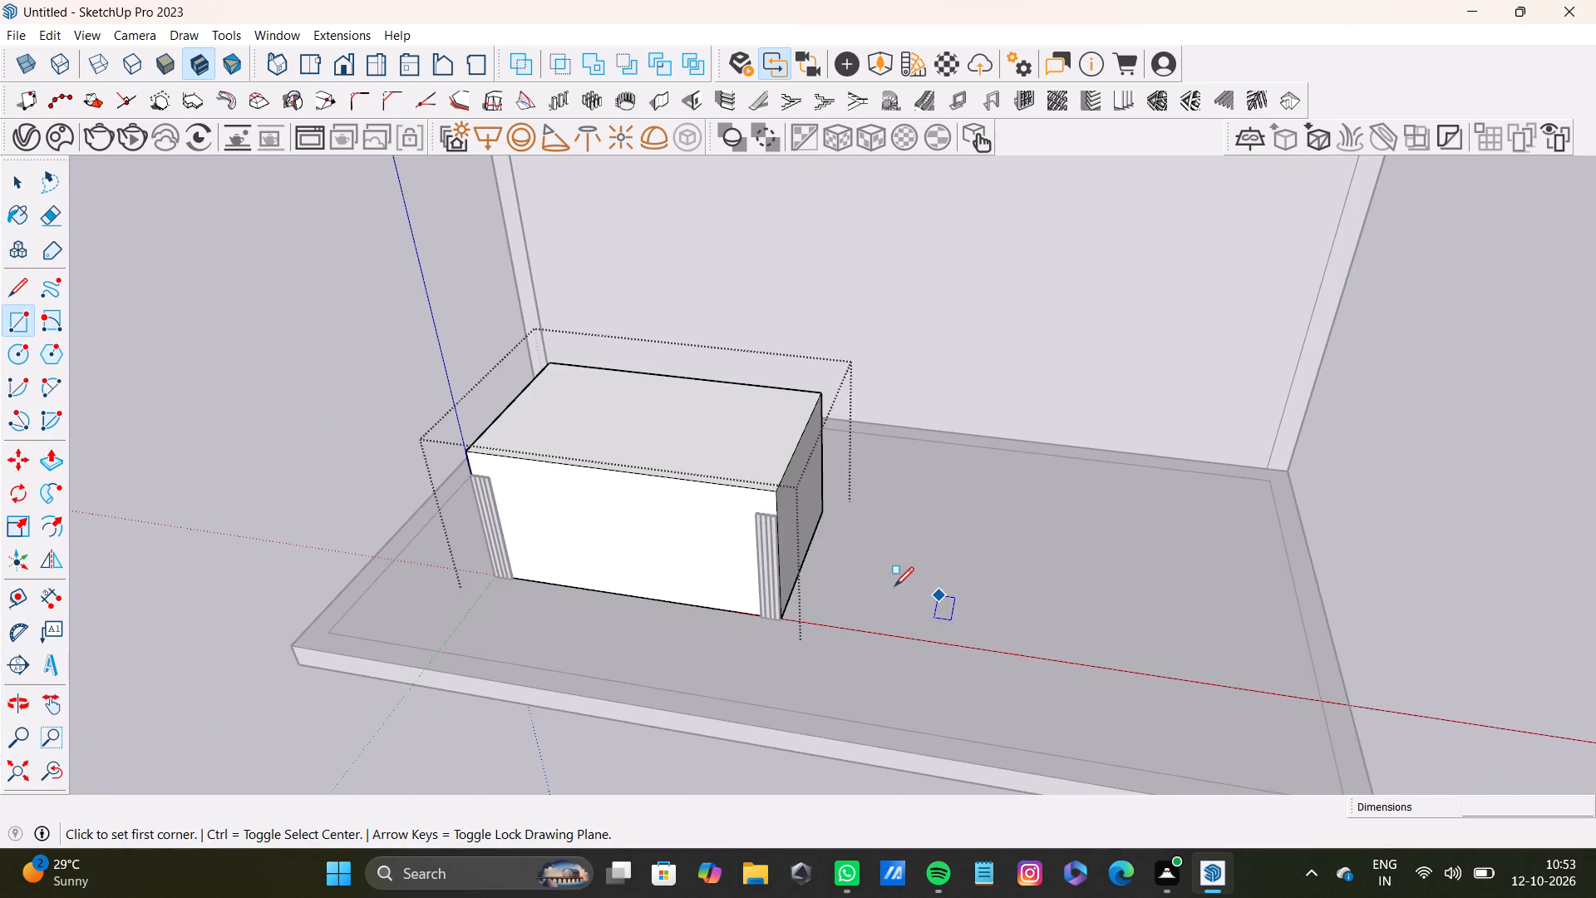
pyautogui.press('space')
# Draw a narrow rectangle about 2' 1" by 4 1/2" on the open slab floor beside the box.
pyautogui.click(10, 318)
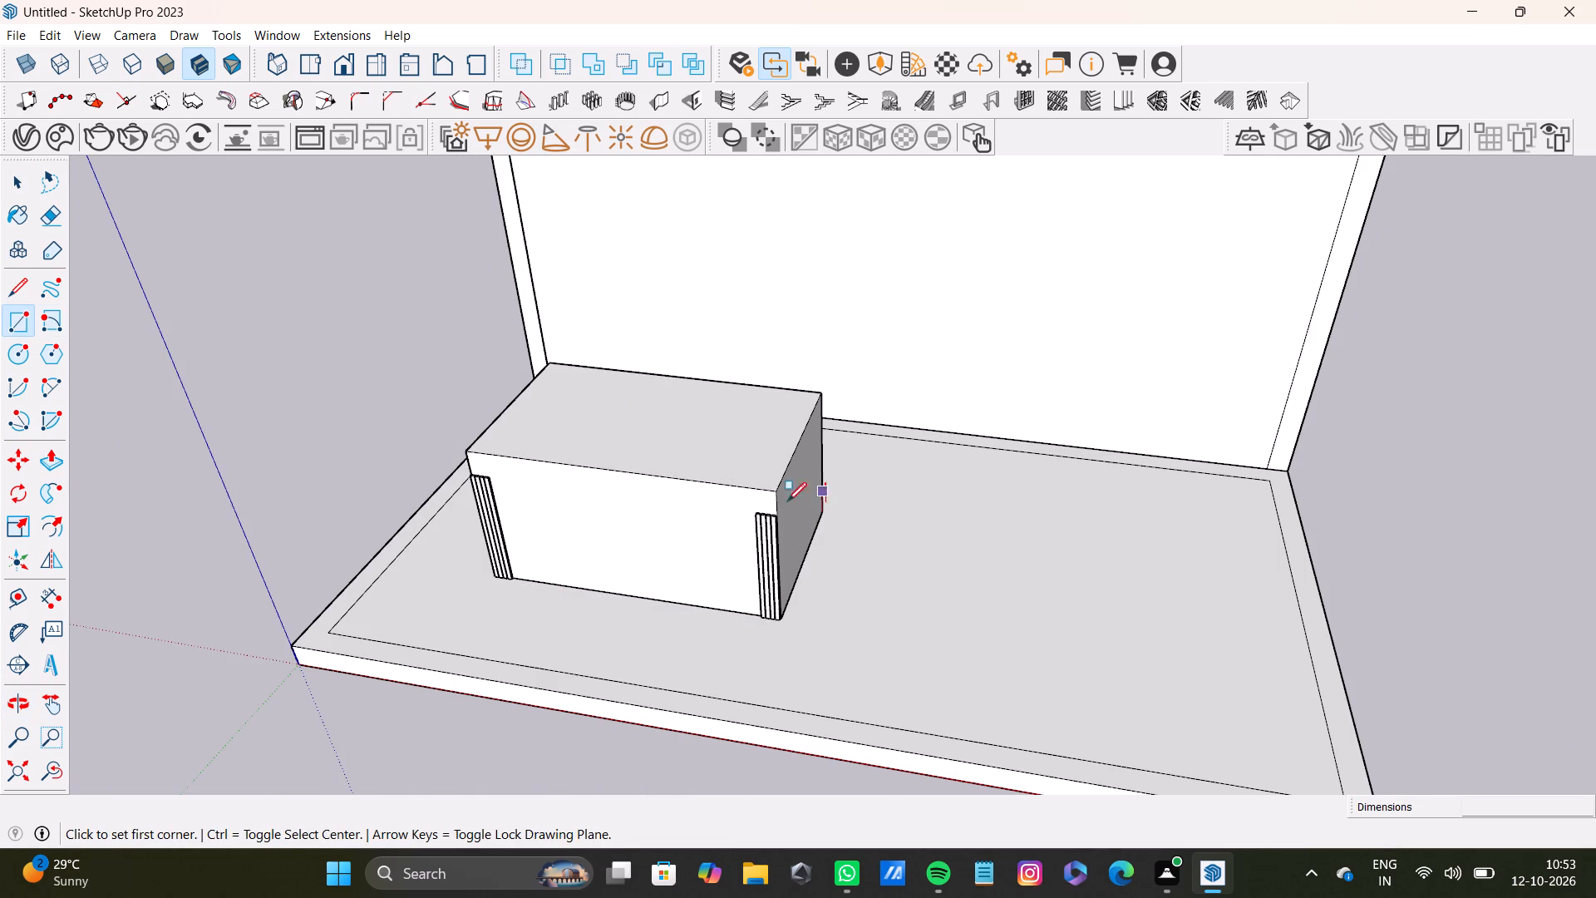
pyautogui.scroll(-7, 773, 532)
pyautogui.keyDown('shift'); pyautogui.moveTo(1012, 574); pyautogui.dragTo(867, 496, button='middle'); pyautogui.keyUp('shift')
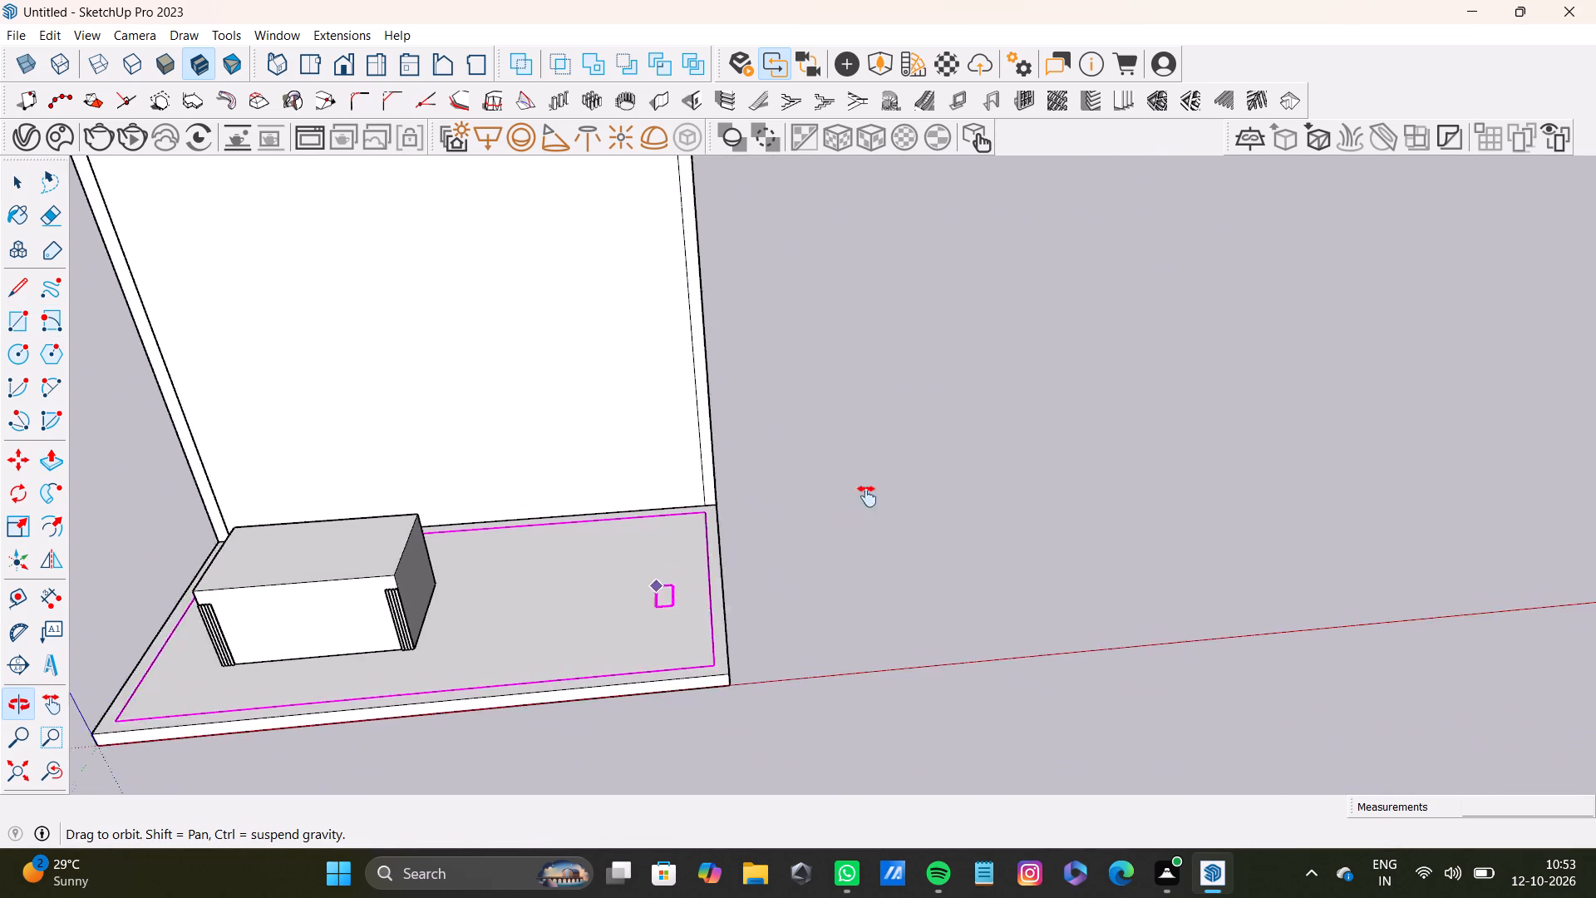
pyautogui.keyDown('shift'); pyautogui.moveTo(867, 496); pyautogui.dragTo(904, 498, button='middle'); pyautogui.keyUp('shift')
pyautogui.scroll(7, 693, 537)
pyautogui.keyDown('shift'); pyautogui.moveTo(742, 535); pyautogui.dragTo(844, 565, button='middle'); pyautogui.keyUp('shift')
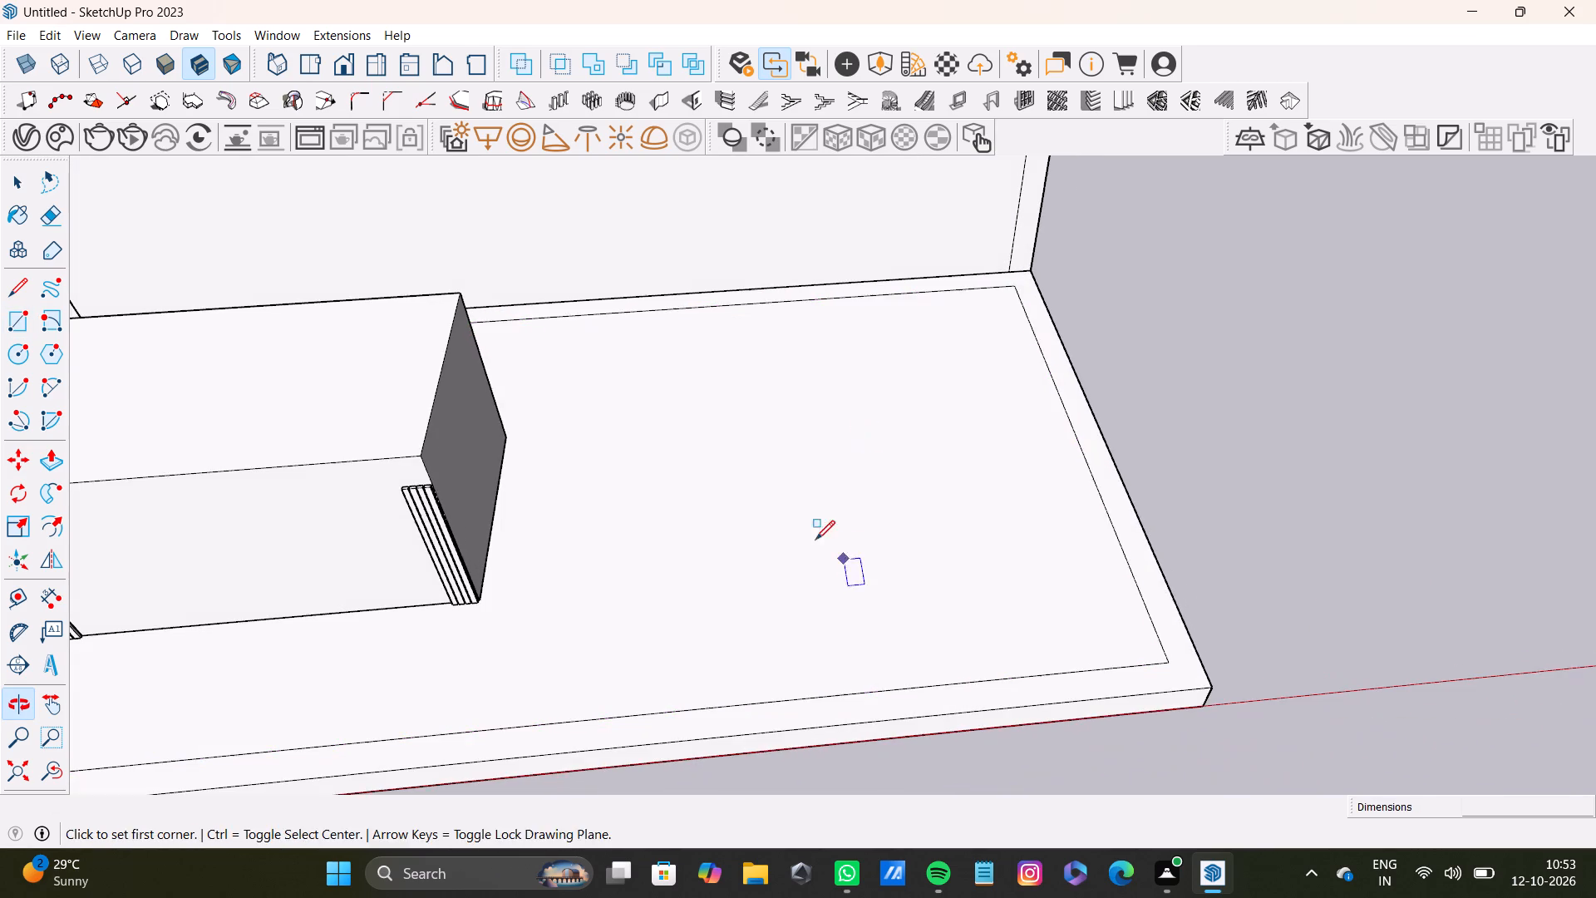
pyautogui.moveTo(831, 534); pyautogui.dragTo(796, 516, button='middle')
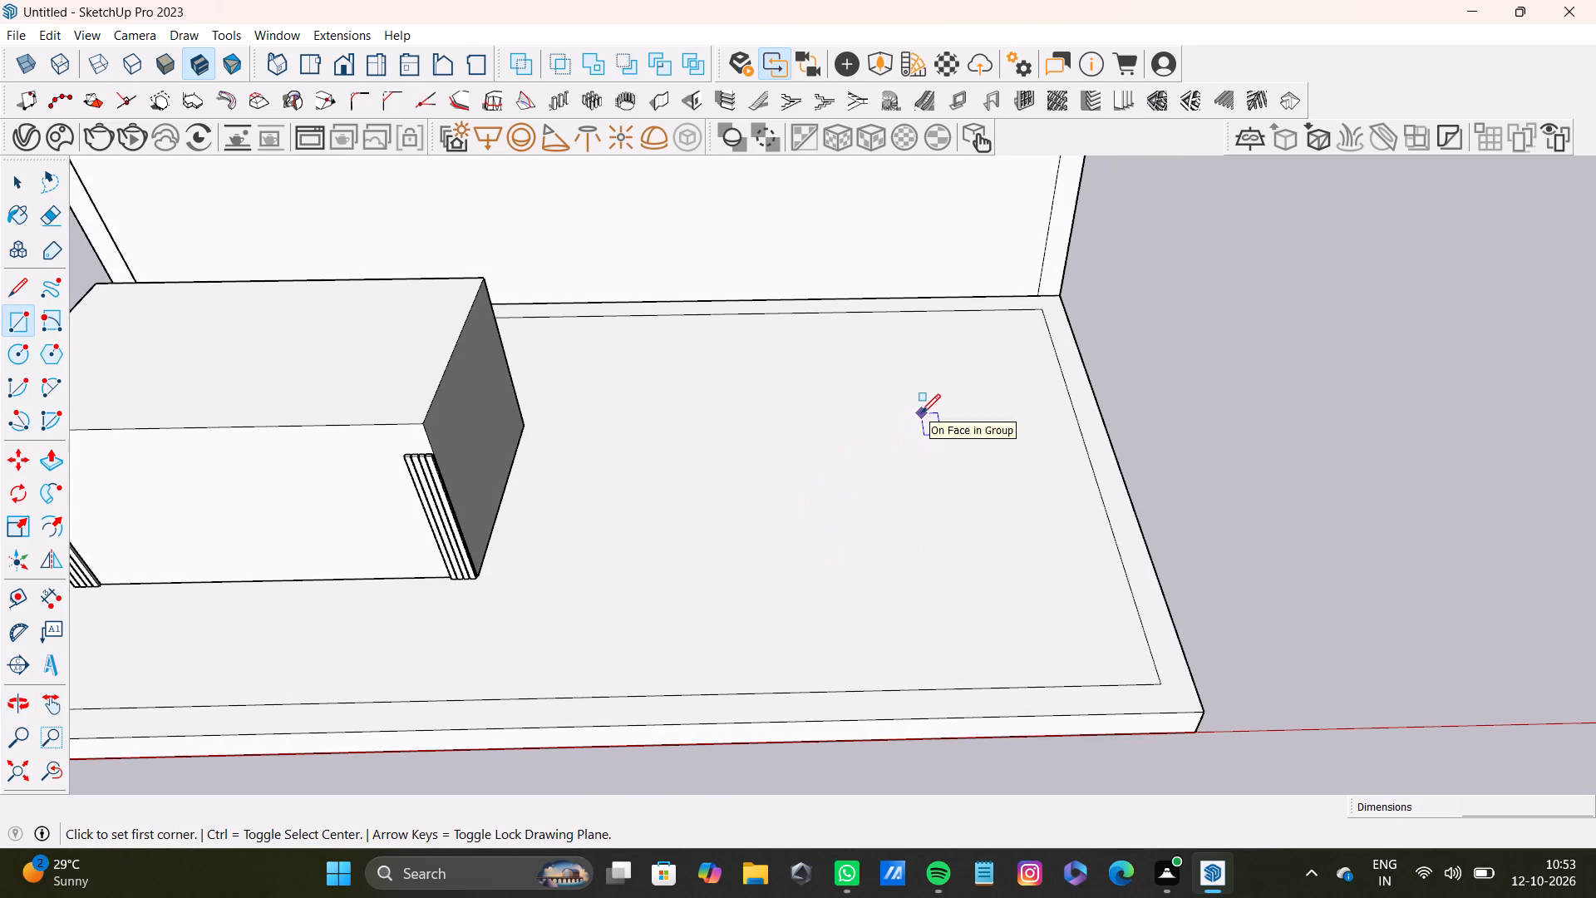
pyautogui.click(711, 393)
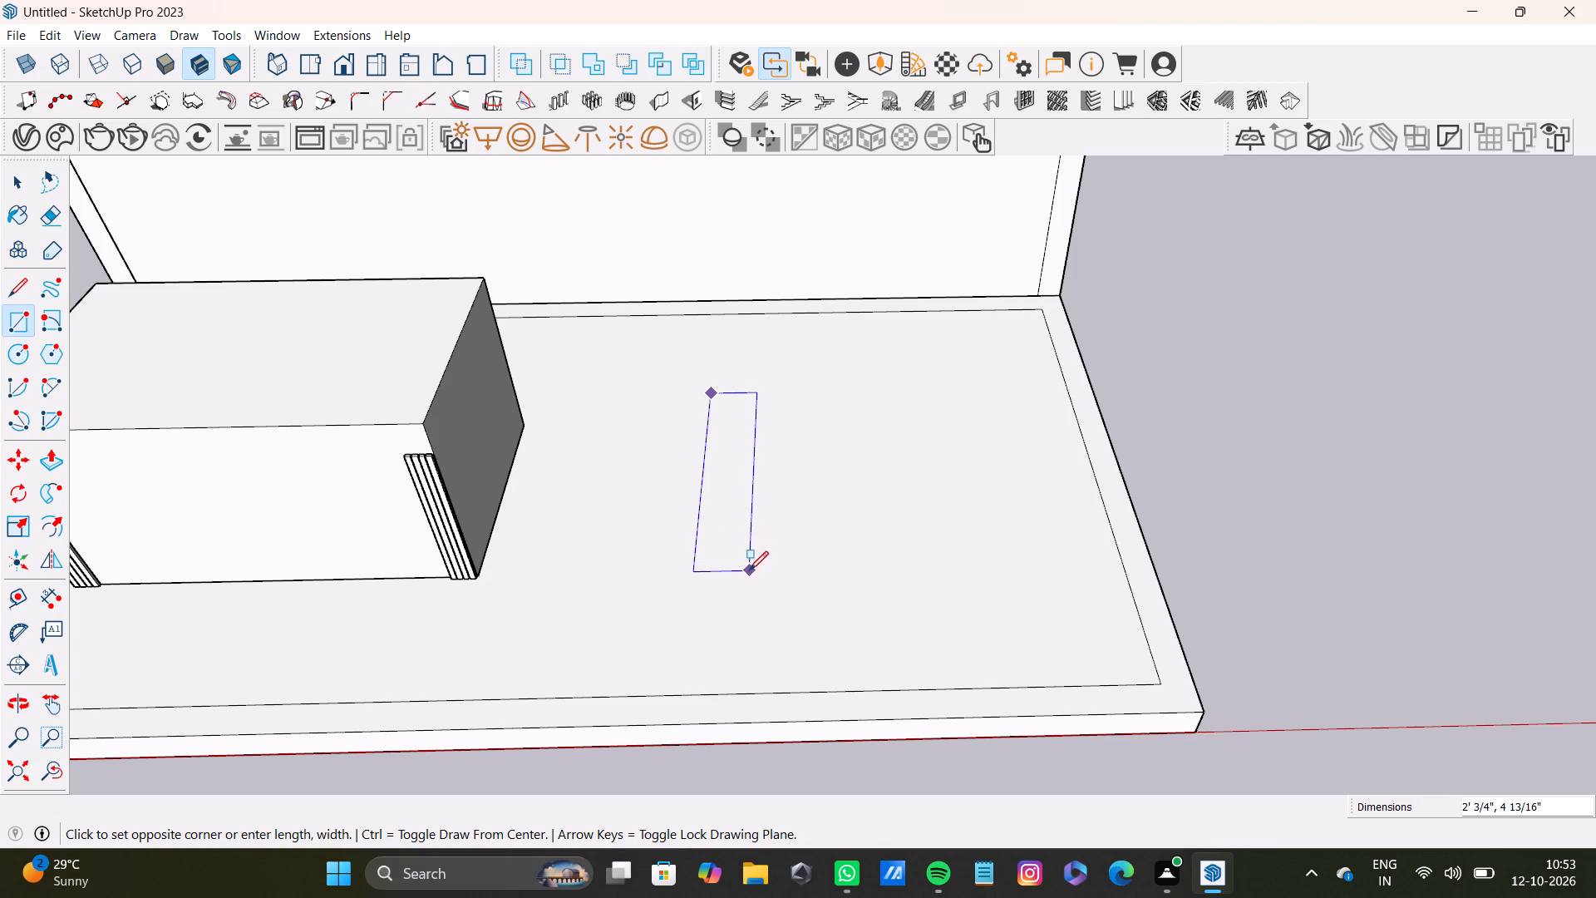
pyautogui.click(746, 573)
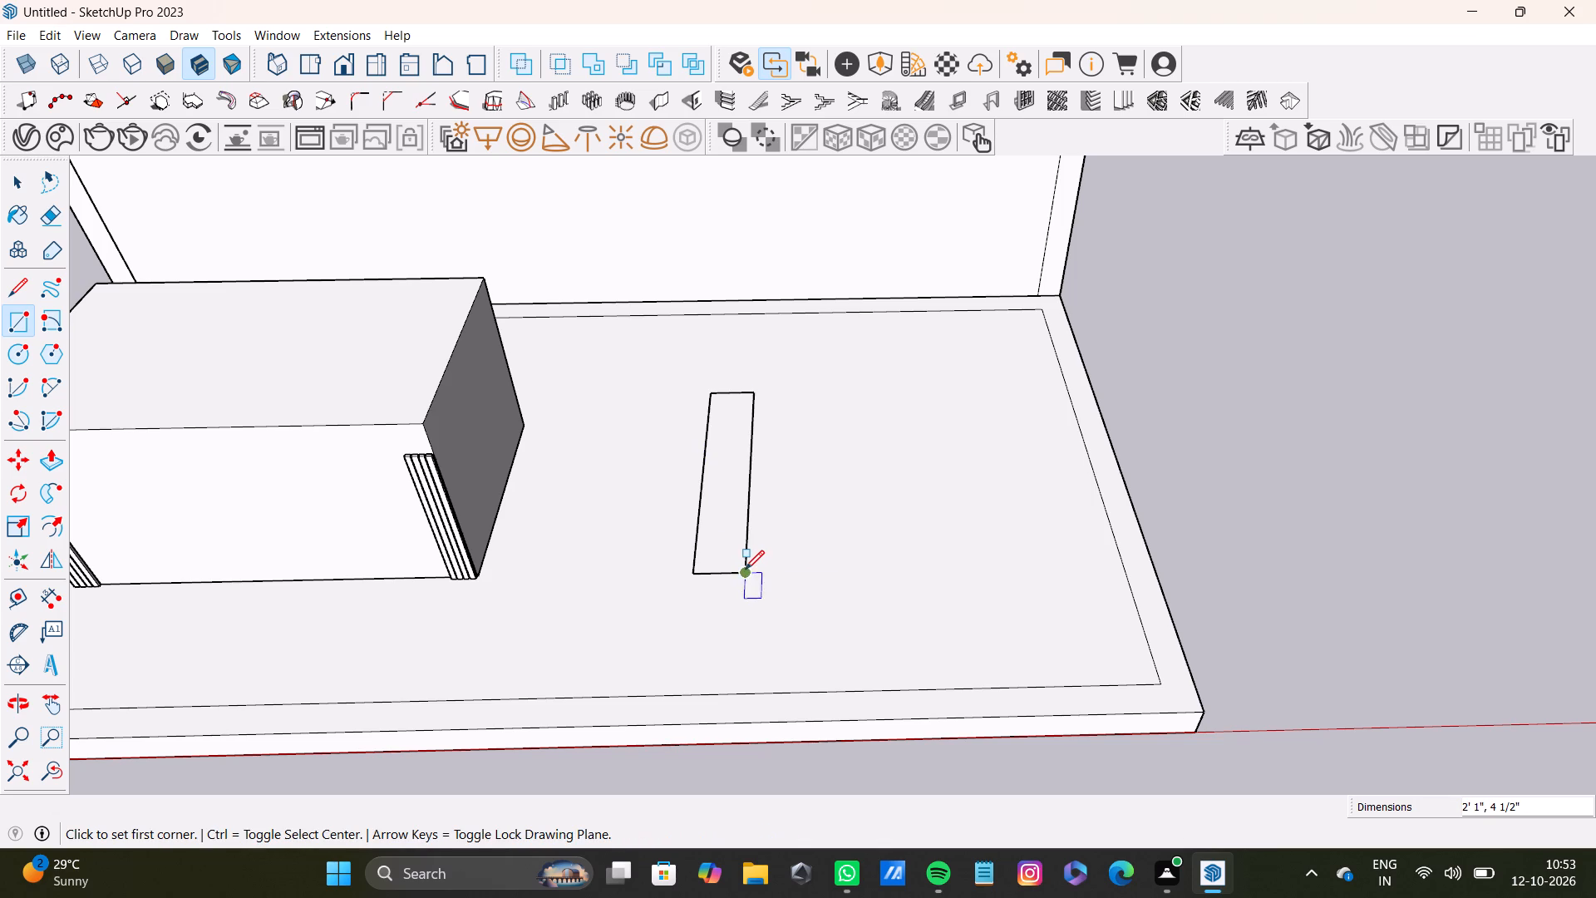
# Copy the narrow rectangle across the open slab floor, about 2' 5 13/16" farther away from the box.
pyautogui.press('space')
pyautogui.doubleClick(727, 545)
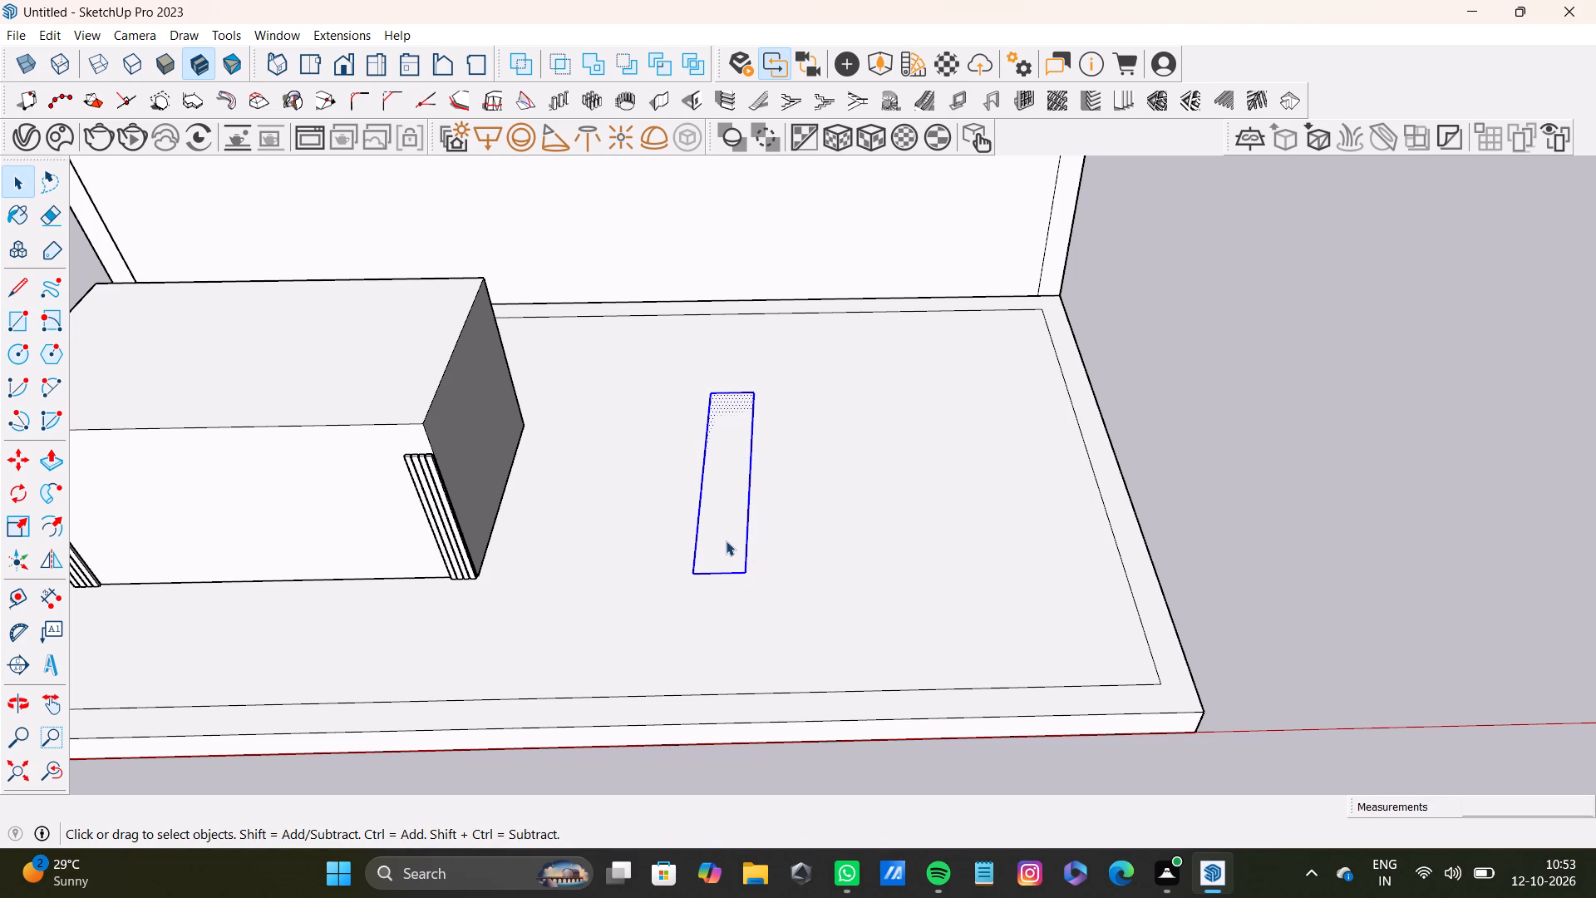
pyautogui.press('m')
pyautogui.keyDown('ctrl'); pyautogui.click(746, 574); pyautogui.keyUp('ctrl')
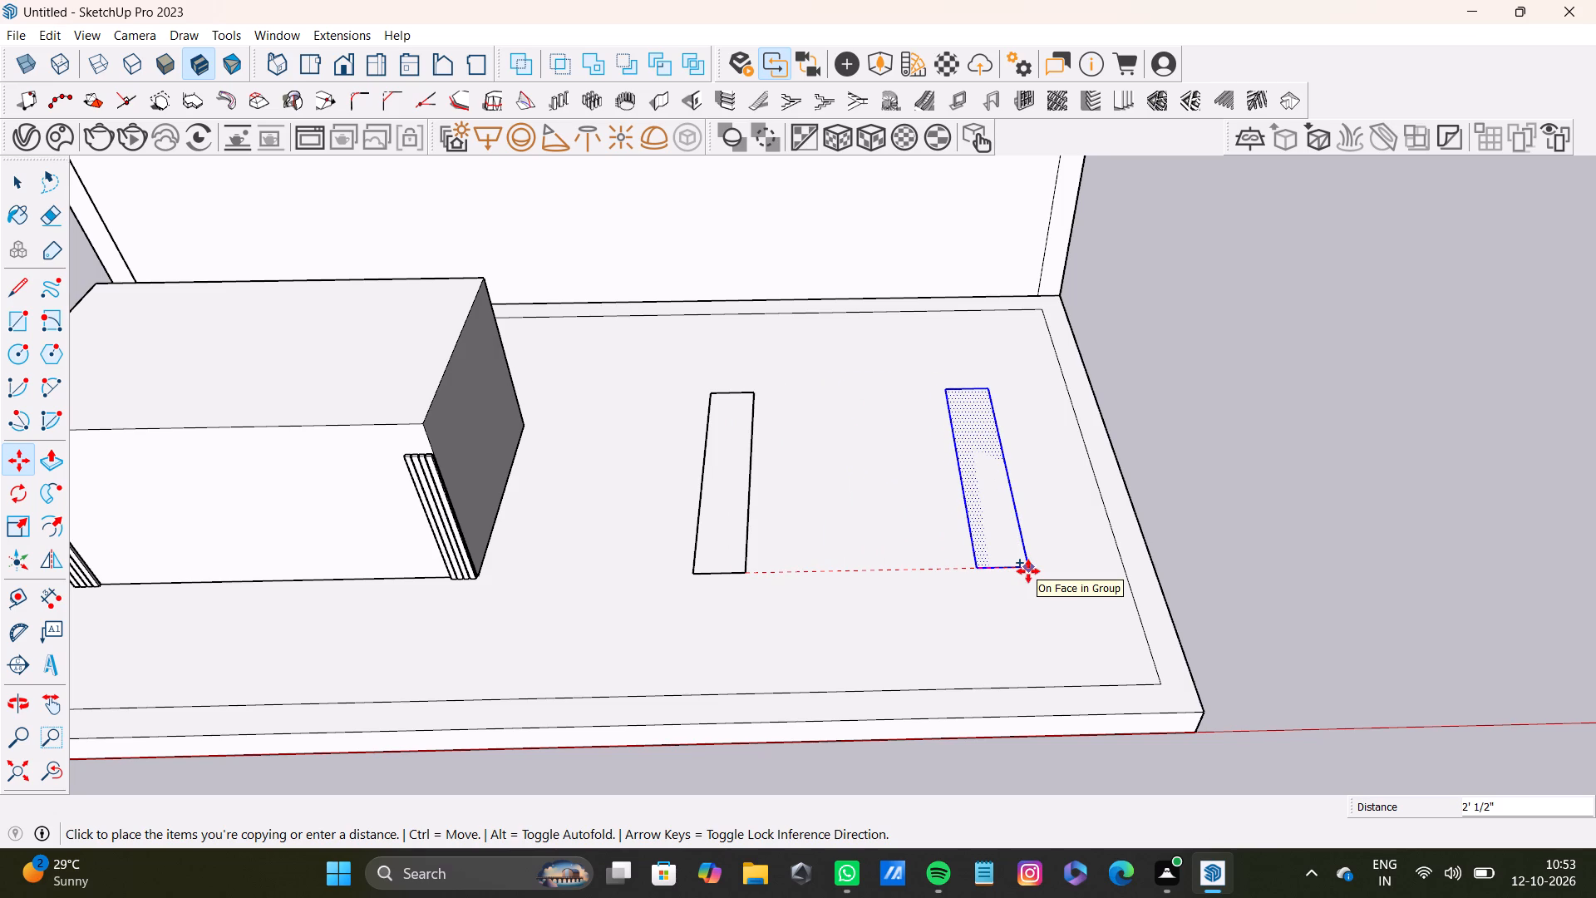
pyautogui.click(1089, 561)
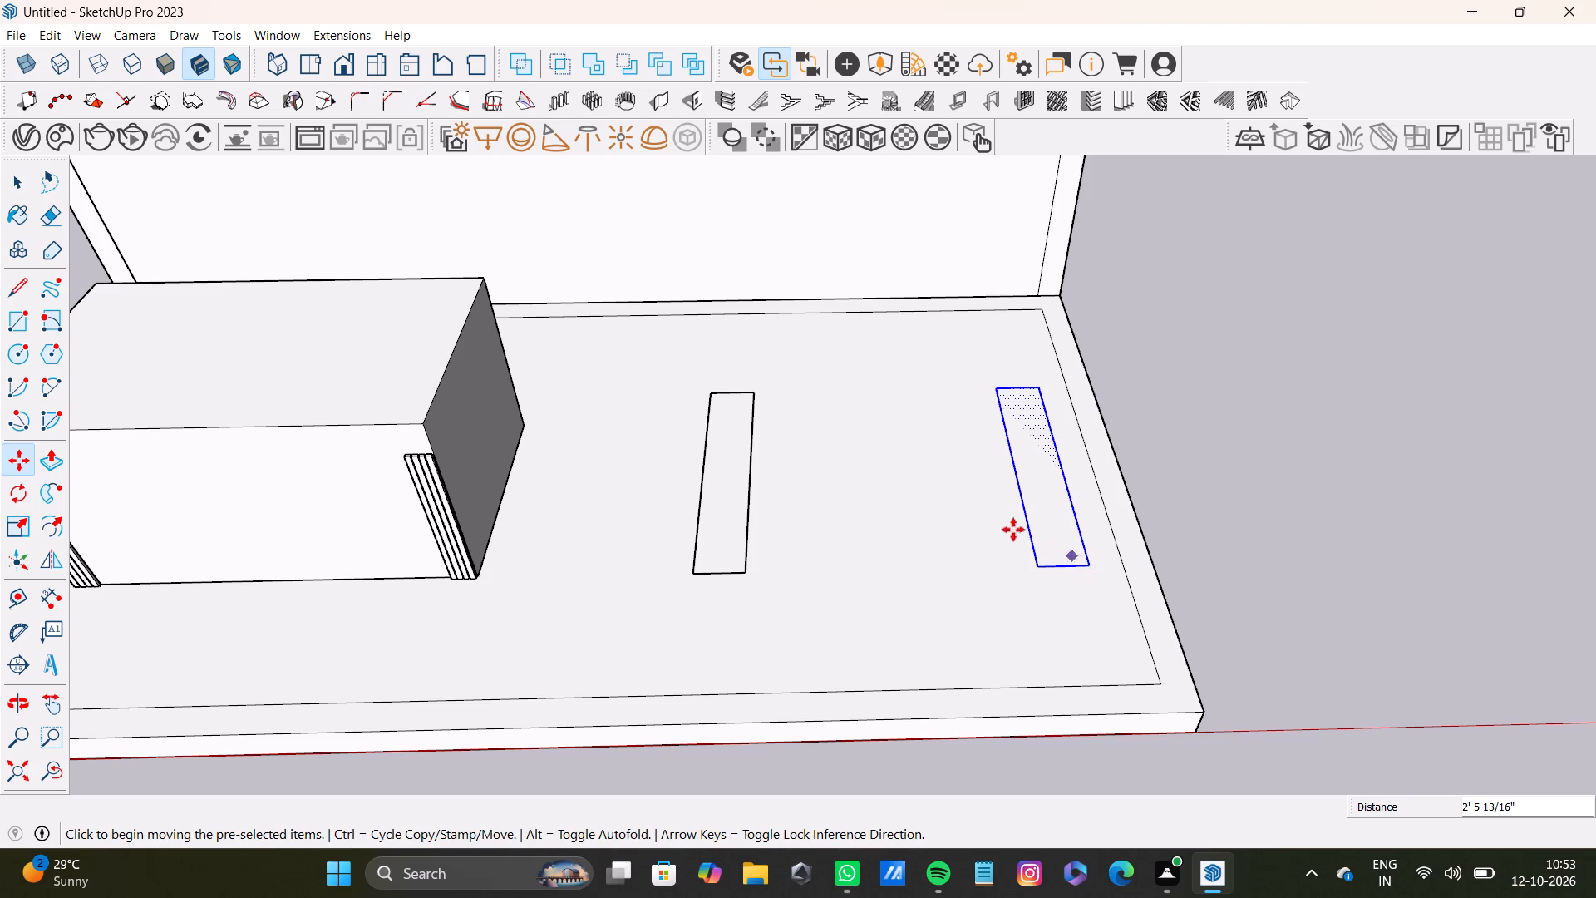
pyautogui.press('space')
# Examine the box and the two narrow floor rectangles from several angles.
pyautogui.scroll(-9, 730, 448)
pyautogui.moveTo(722, 416); pyautogui.dragTo(713, 569, button='middle')
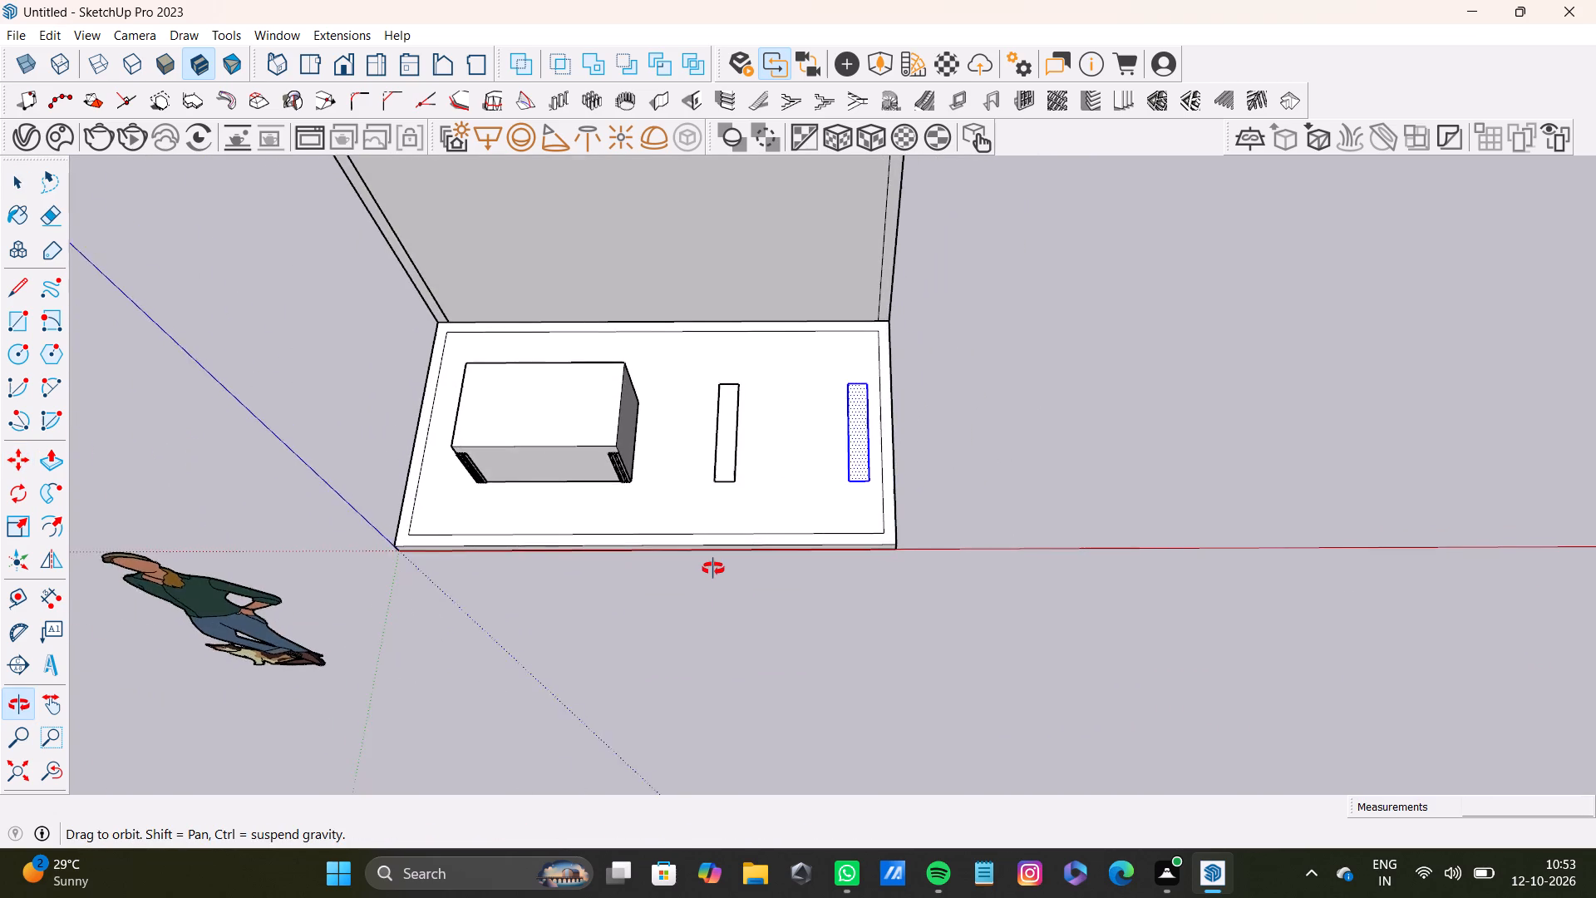
pyautogui.moveTo(713, 569); pyautogui.dragTo(741, 403, button='middle')
pyautogui.scroll(5, 731, 412)
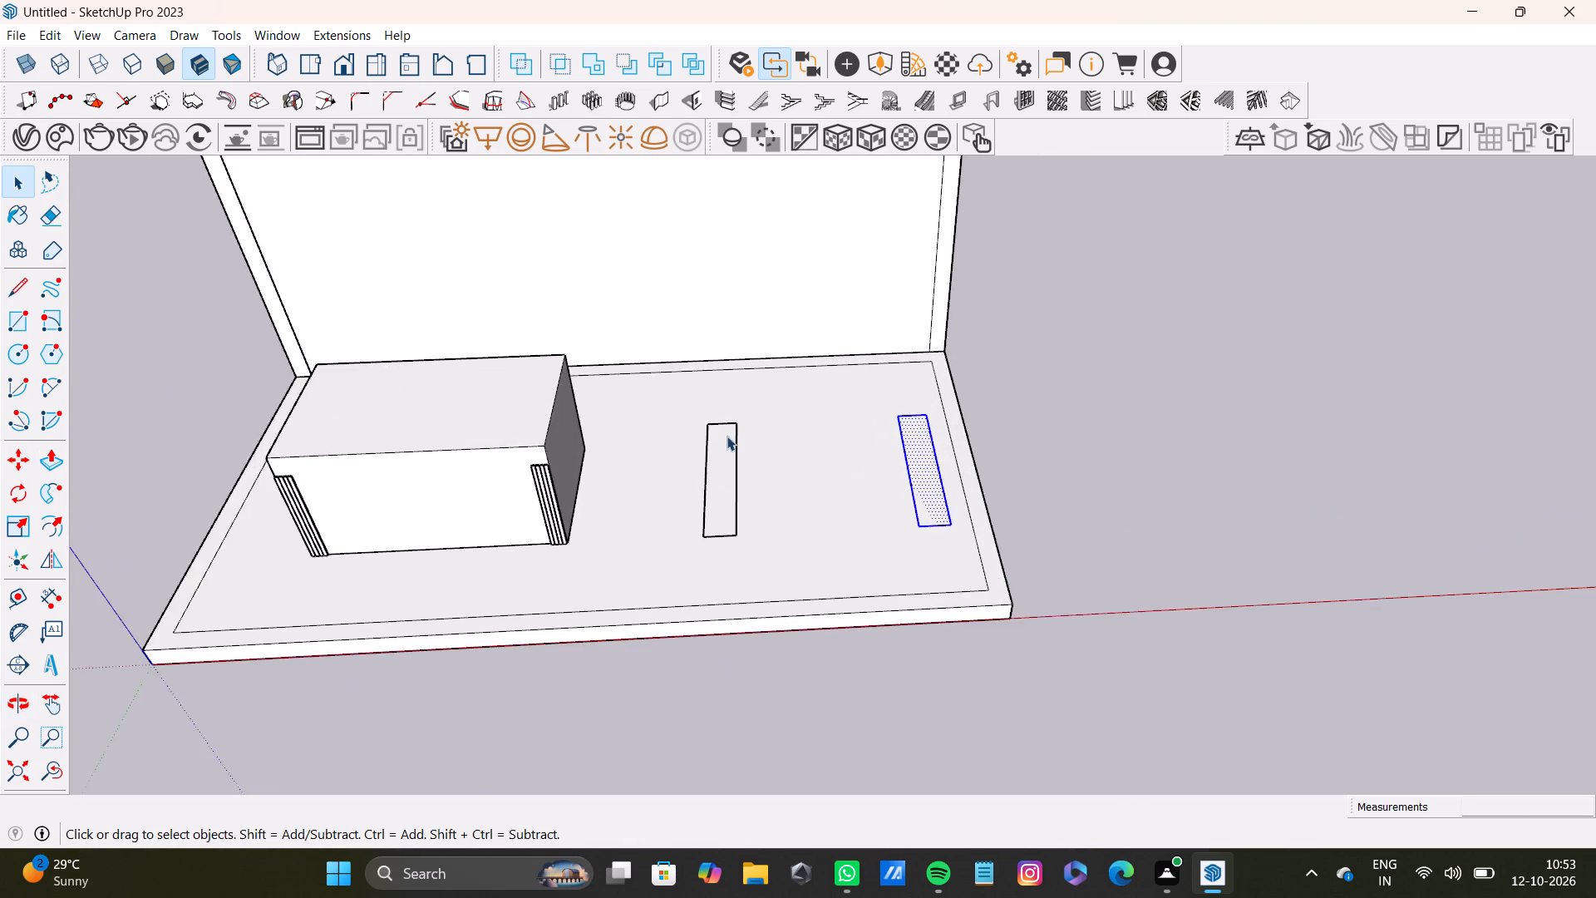
pyautogui.scroll(7, 727, 436)
pyautogui.moveTo(737, 444); pyautogui.dragTo(688, 341, button='middle')
pyautogui.middleClick(672, 336)
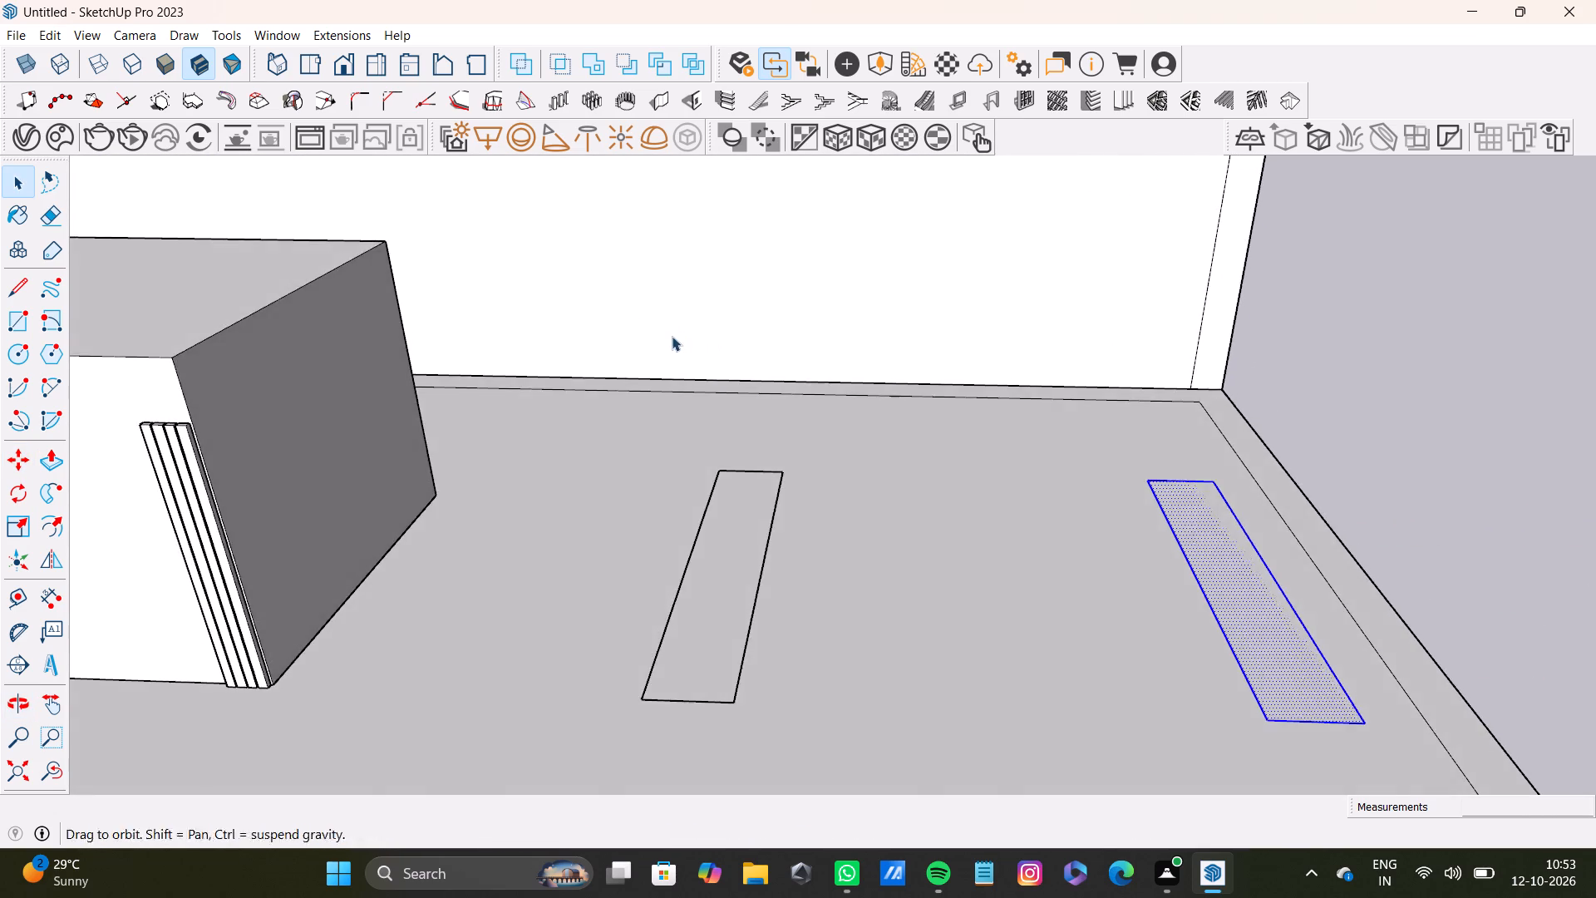
pyautogui.middleClick(672, 336)
pyautogui.scroll(-9, 995, 694)
pyautogui.keyDown('shift'); pyautogui.moveTo(1009, 667); pyautogui.dragTo(896, 615, button='middle'); pyautogui.keyUp('shift')
pyautogui.scroll(8, 889, 621)
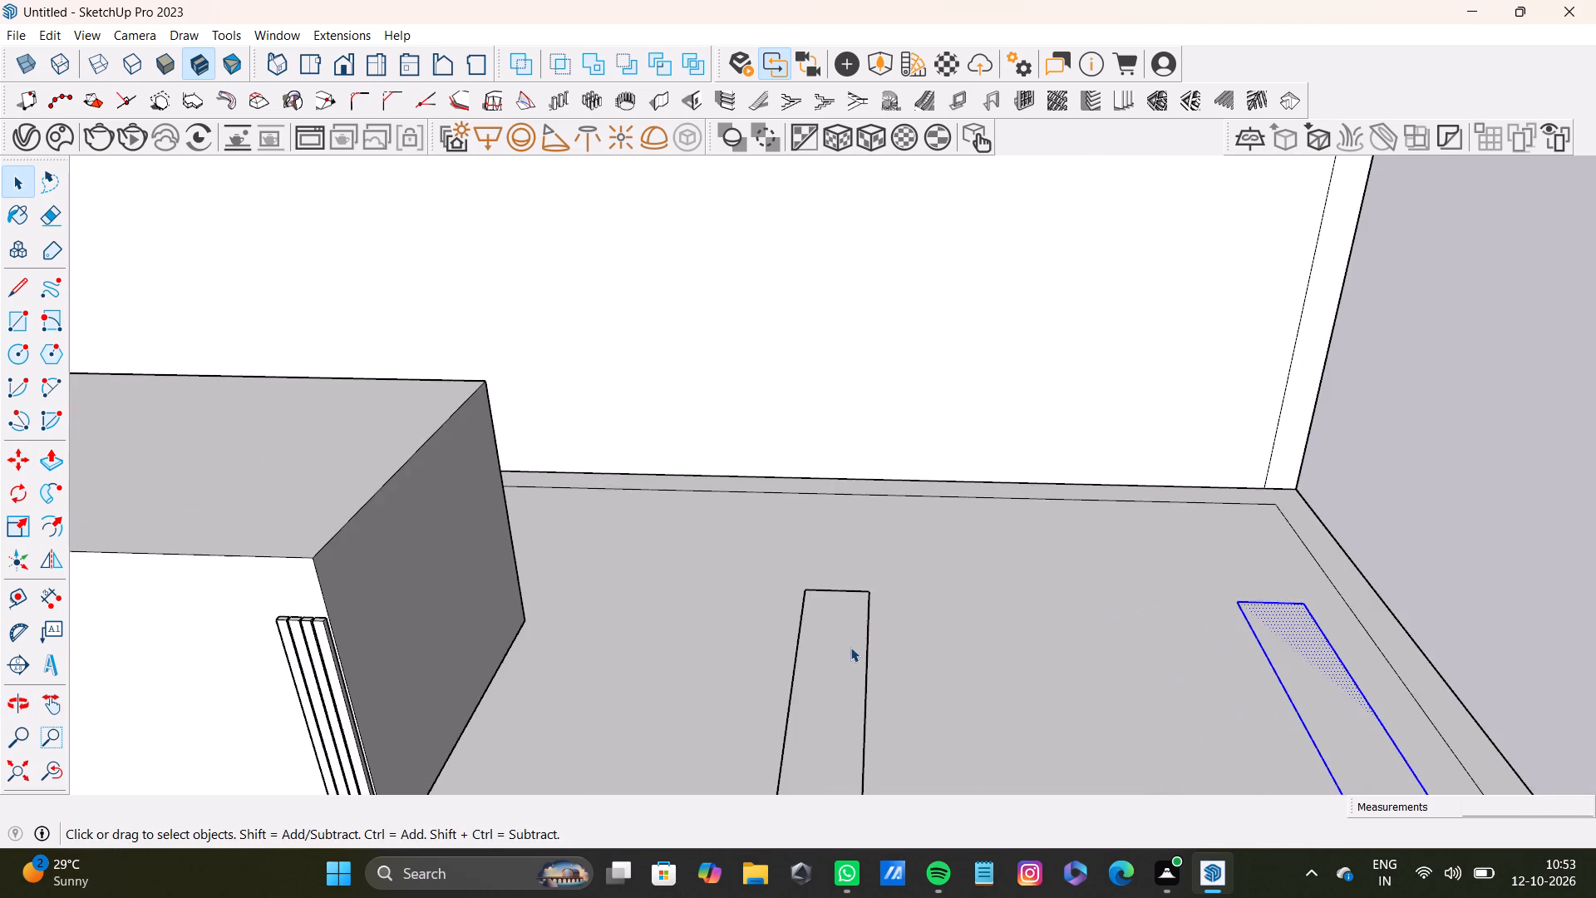
pyautogui.scroll(-6, 850, 648)
pyautogui.moveTo(847, 650); pyautogui.dragTo(865, 580, button='middle')
pyautogui.scroll(6, 834, 635)
pyautogui.scroll(-4, 840, 662)
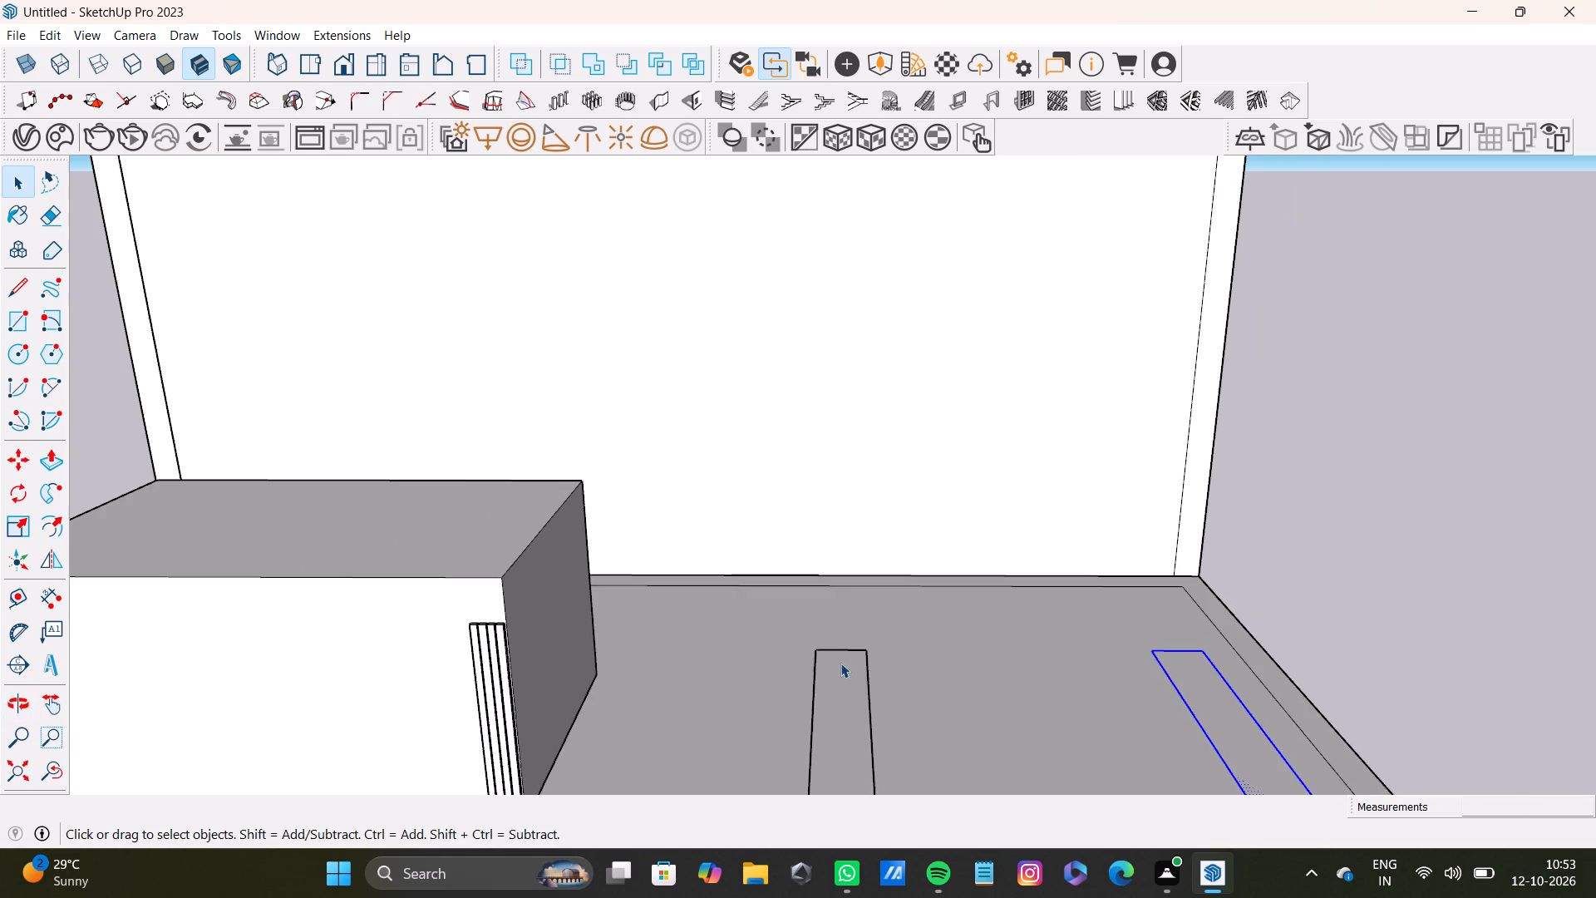
pyautogui.keyDown('shift'); pyautogui.moveTo(879, 683); pyautogui.dragTo(761, 577, button='middle'); pyautogui.keyUp('shift')
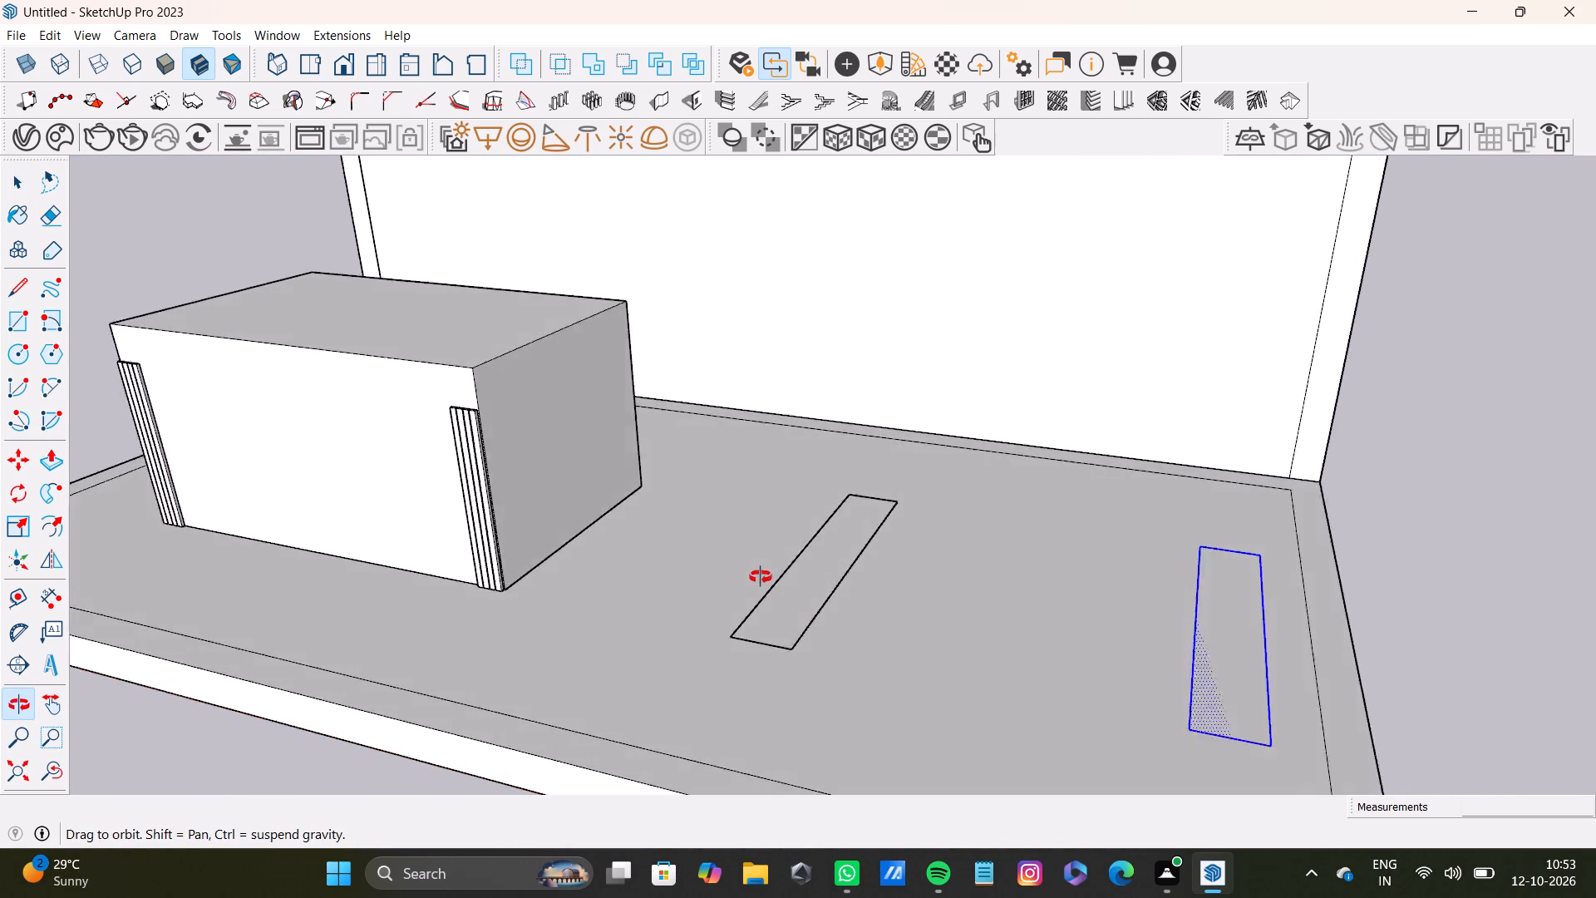
pyautogui.keyDown('shift'); pyautogui.moveTo(761, 577); pyautogui.dragTo(791, 786, button='middle'); pyautogui.keyUp('shift')
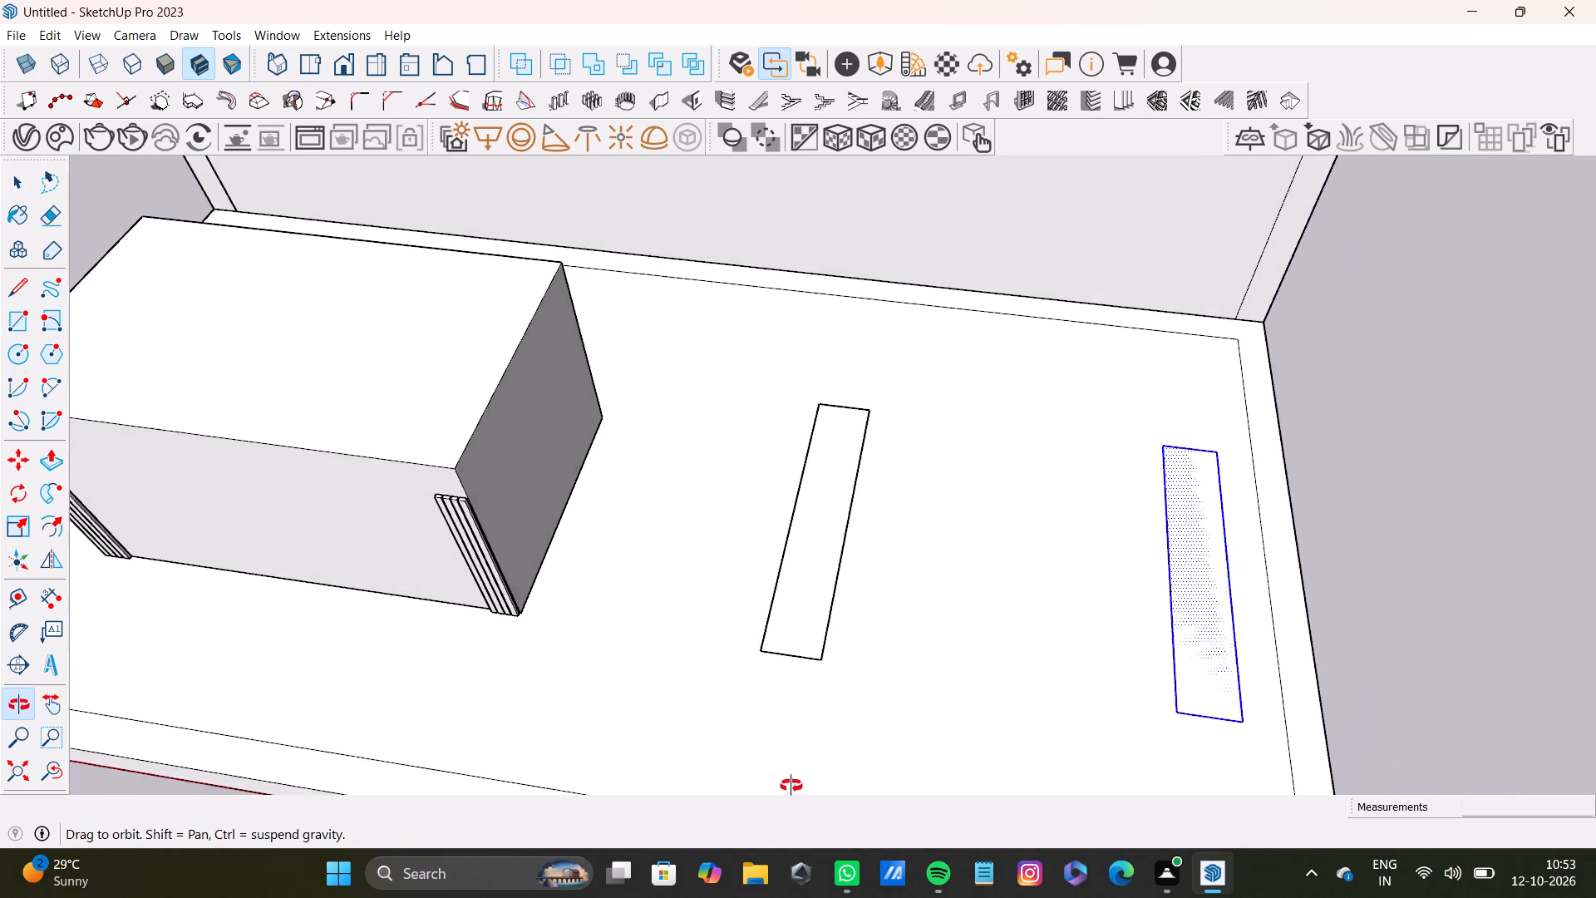
pyautogui.keyDown('shift'); pyautogui.moveTo(791, 786); pyautogui.dragTo(854, 792, button='middle'); pyautogui.keyUp('shift')
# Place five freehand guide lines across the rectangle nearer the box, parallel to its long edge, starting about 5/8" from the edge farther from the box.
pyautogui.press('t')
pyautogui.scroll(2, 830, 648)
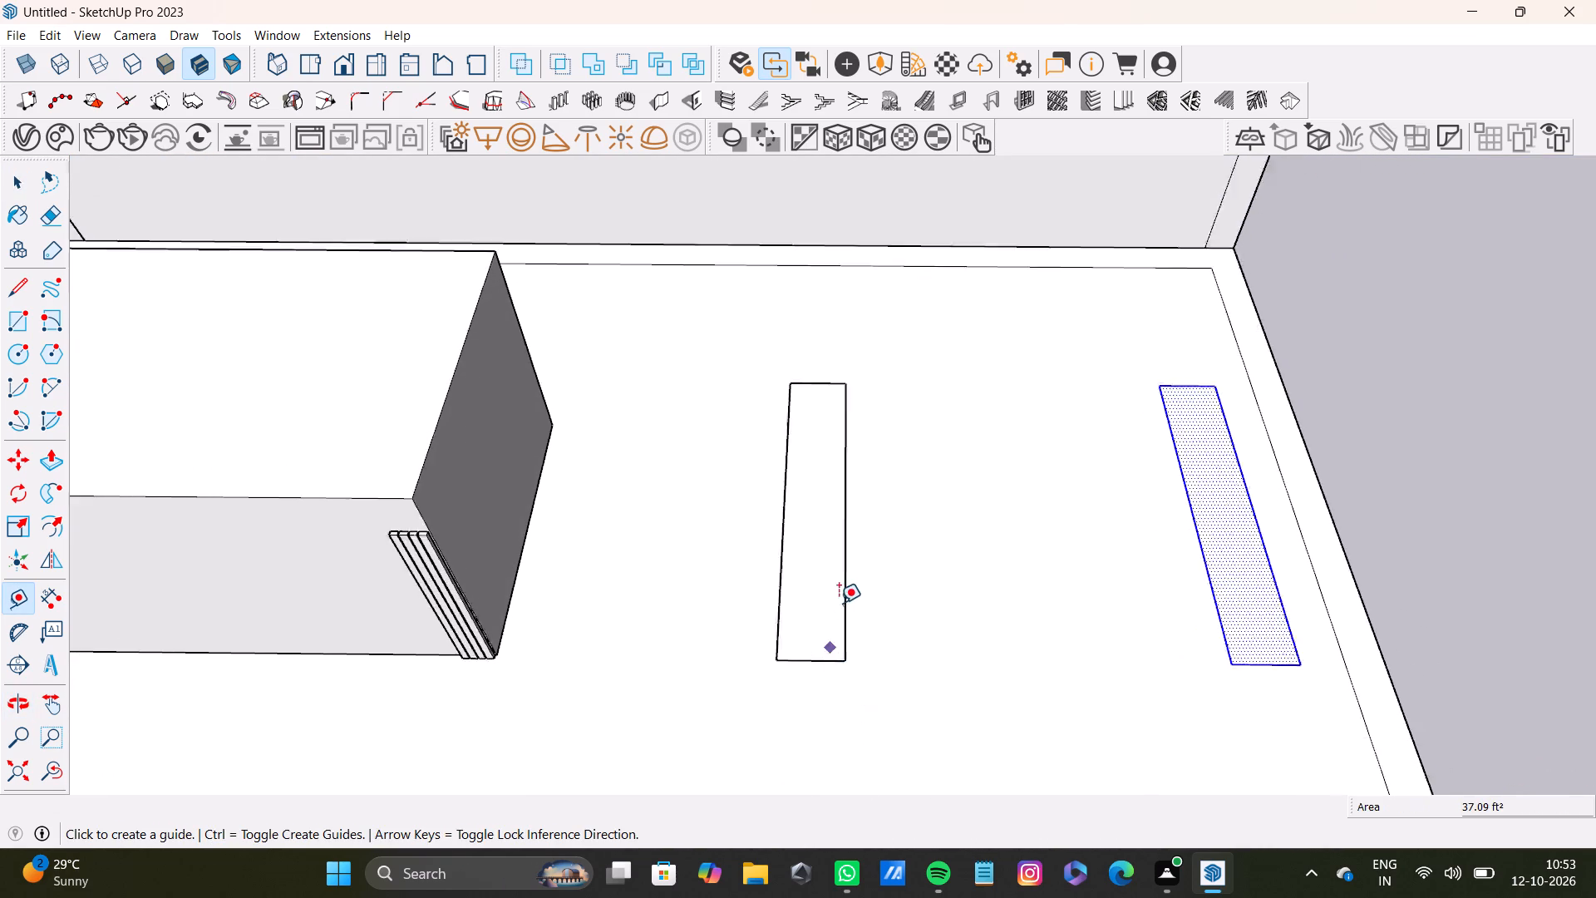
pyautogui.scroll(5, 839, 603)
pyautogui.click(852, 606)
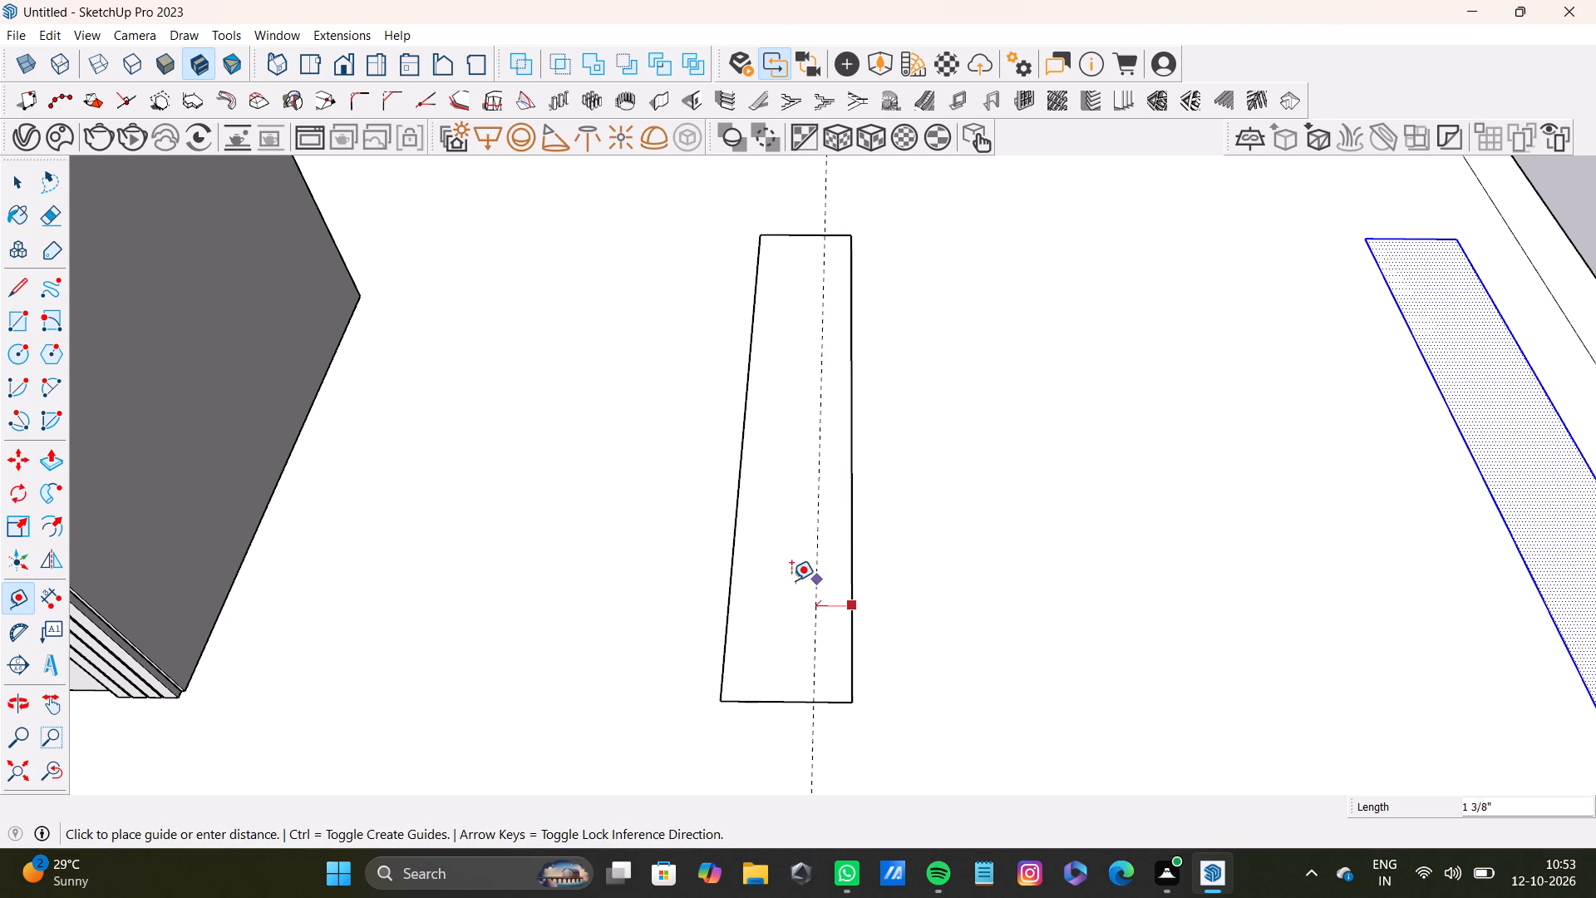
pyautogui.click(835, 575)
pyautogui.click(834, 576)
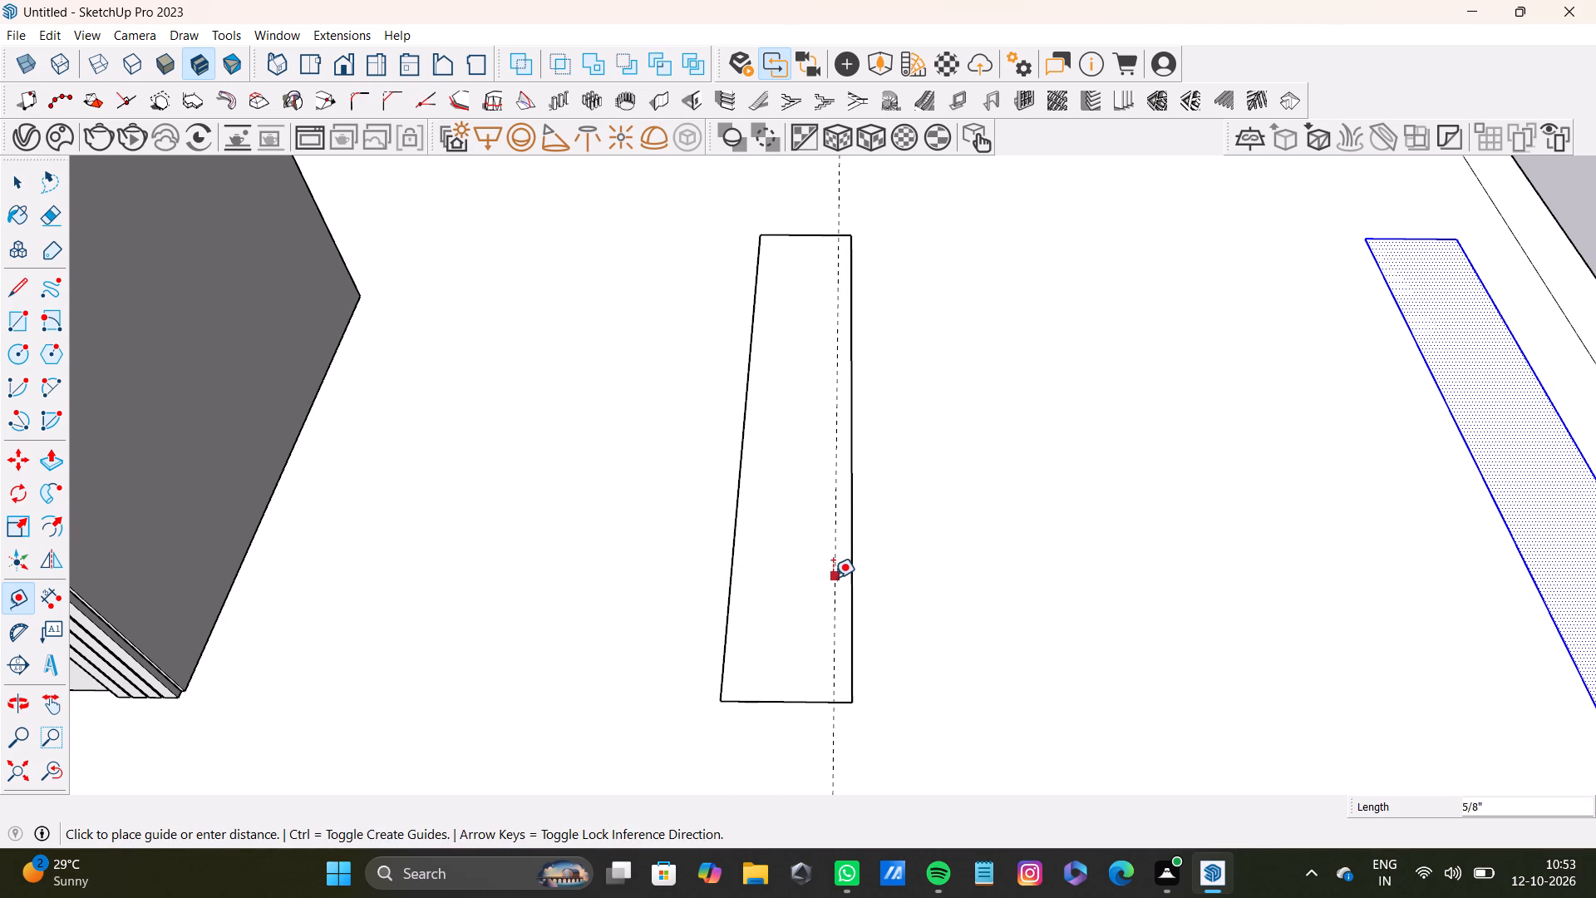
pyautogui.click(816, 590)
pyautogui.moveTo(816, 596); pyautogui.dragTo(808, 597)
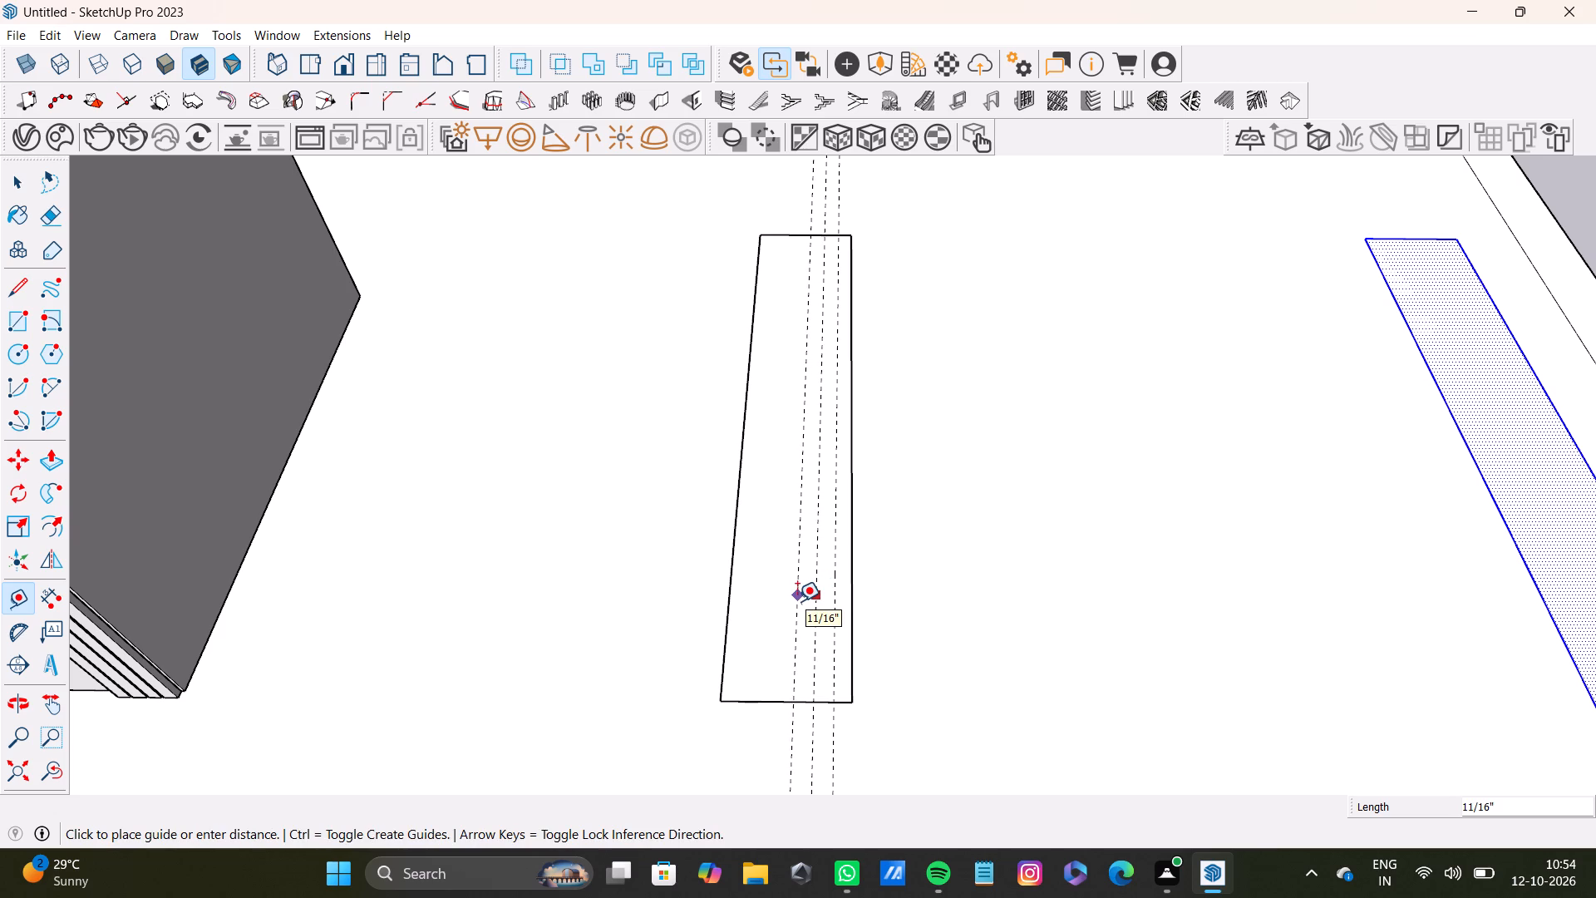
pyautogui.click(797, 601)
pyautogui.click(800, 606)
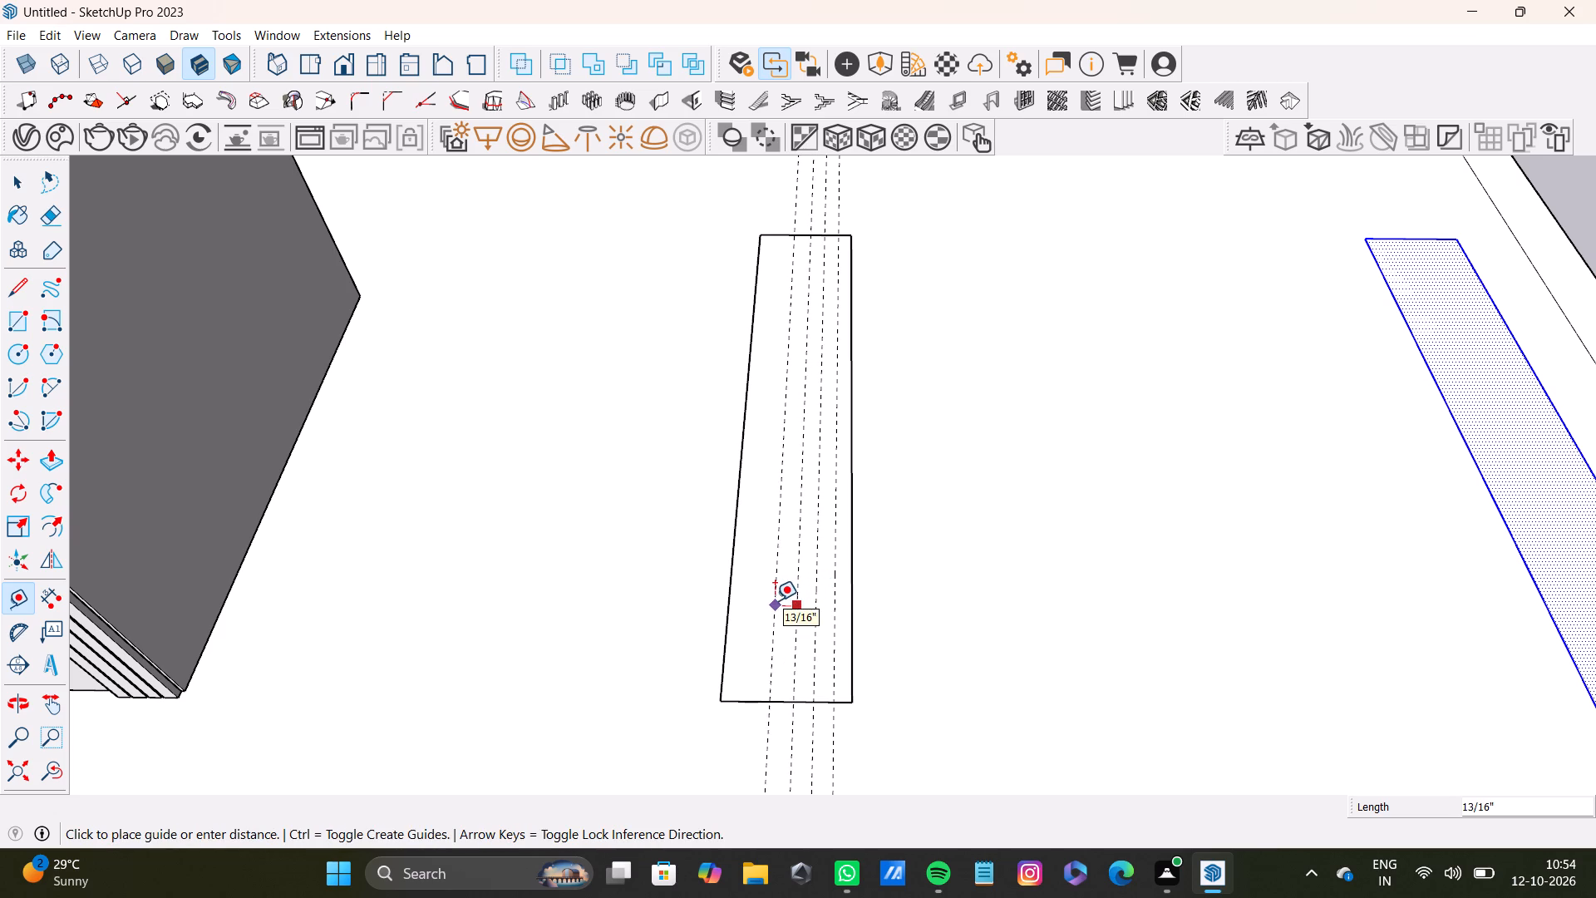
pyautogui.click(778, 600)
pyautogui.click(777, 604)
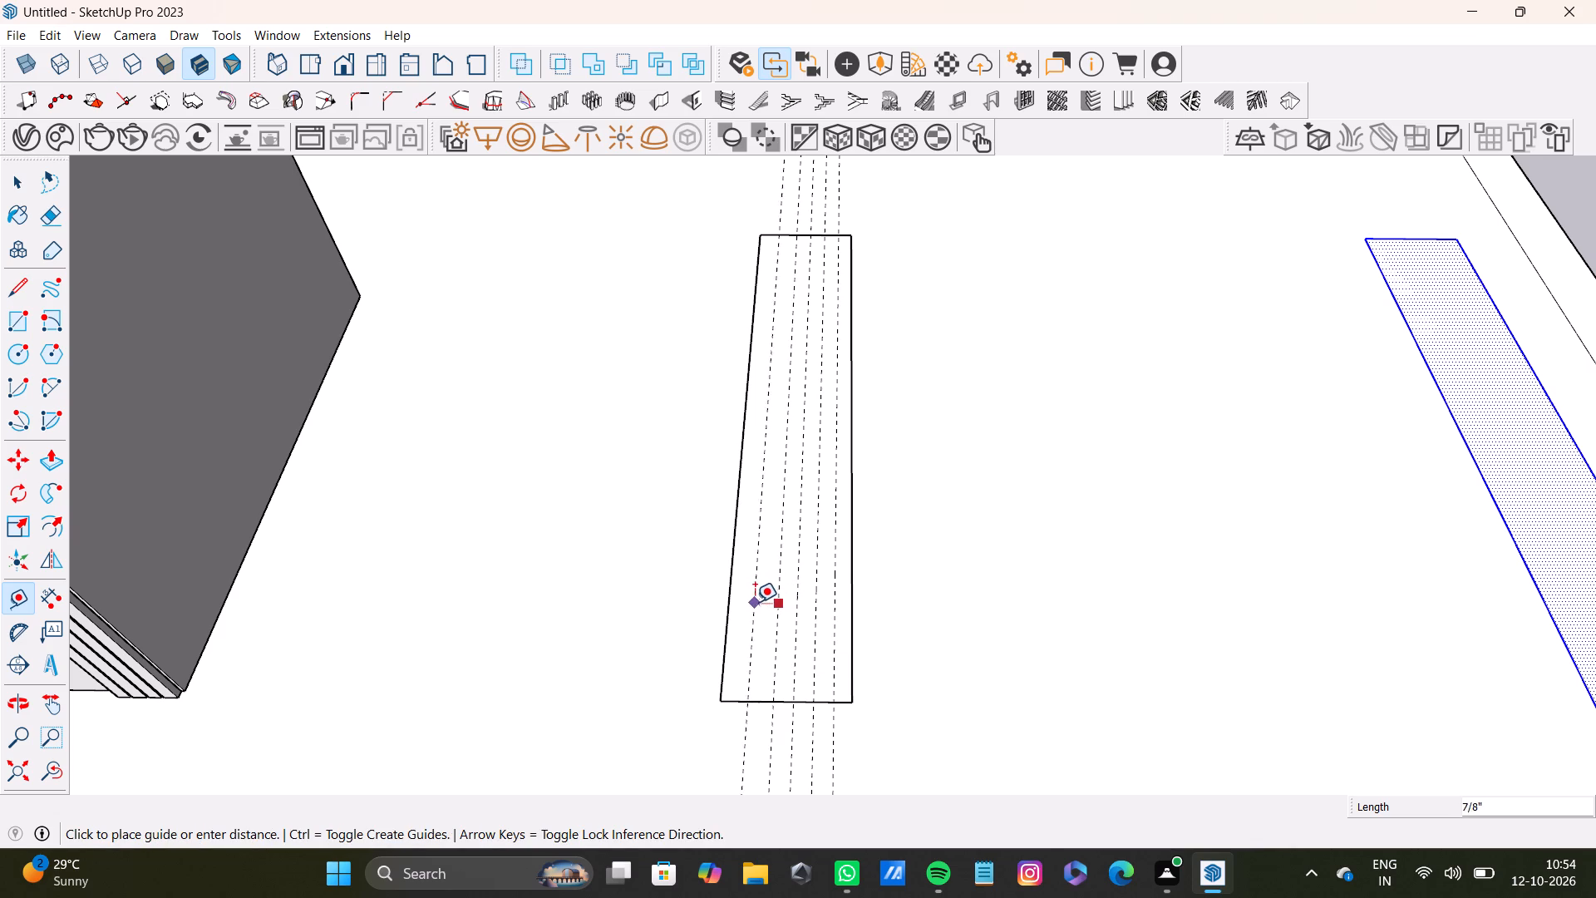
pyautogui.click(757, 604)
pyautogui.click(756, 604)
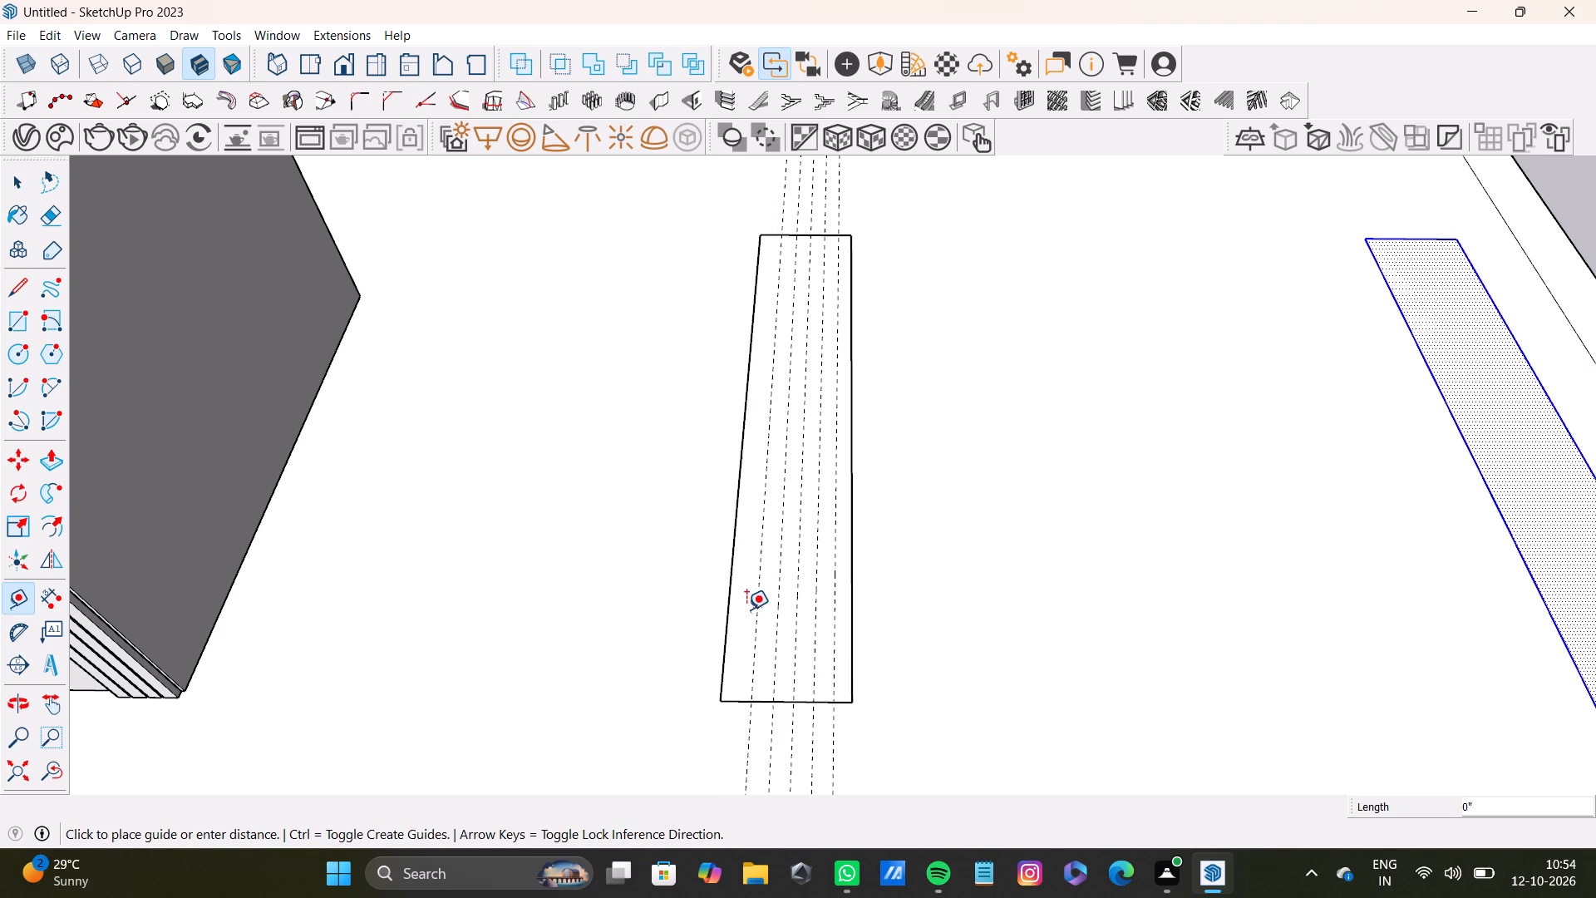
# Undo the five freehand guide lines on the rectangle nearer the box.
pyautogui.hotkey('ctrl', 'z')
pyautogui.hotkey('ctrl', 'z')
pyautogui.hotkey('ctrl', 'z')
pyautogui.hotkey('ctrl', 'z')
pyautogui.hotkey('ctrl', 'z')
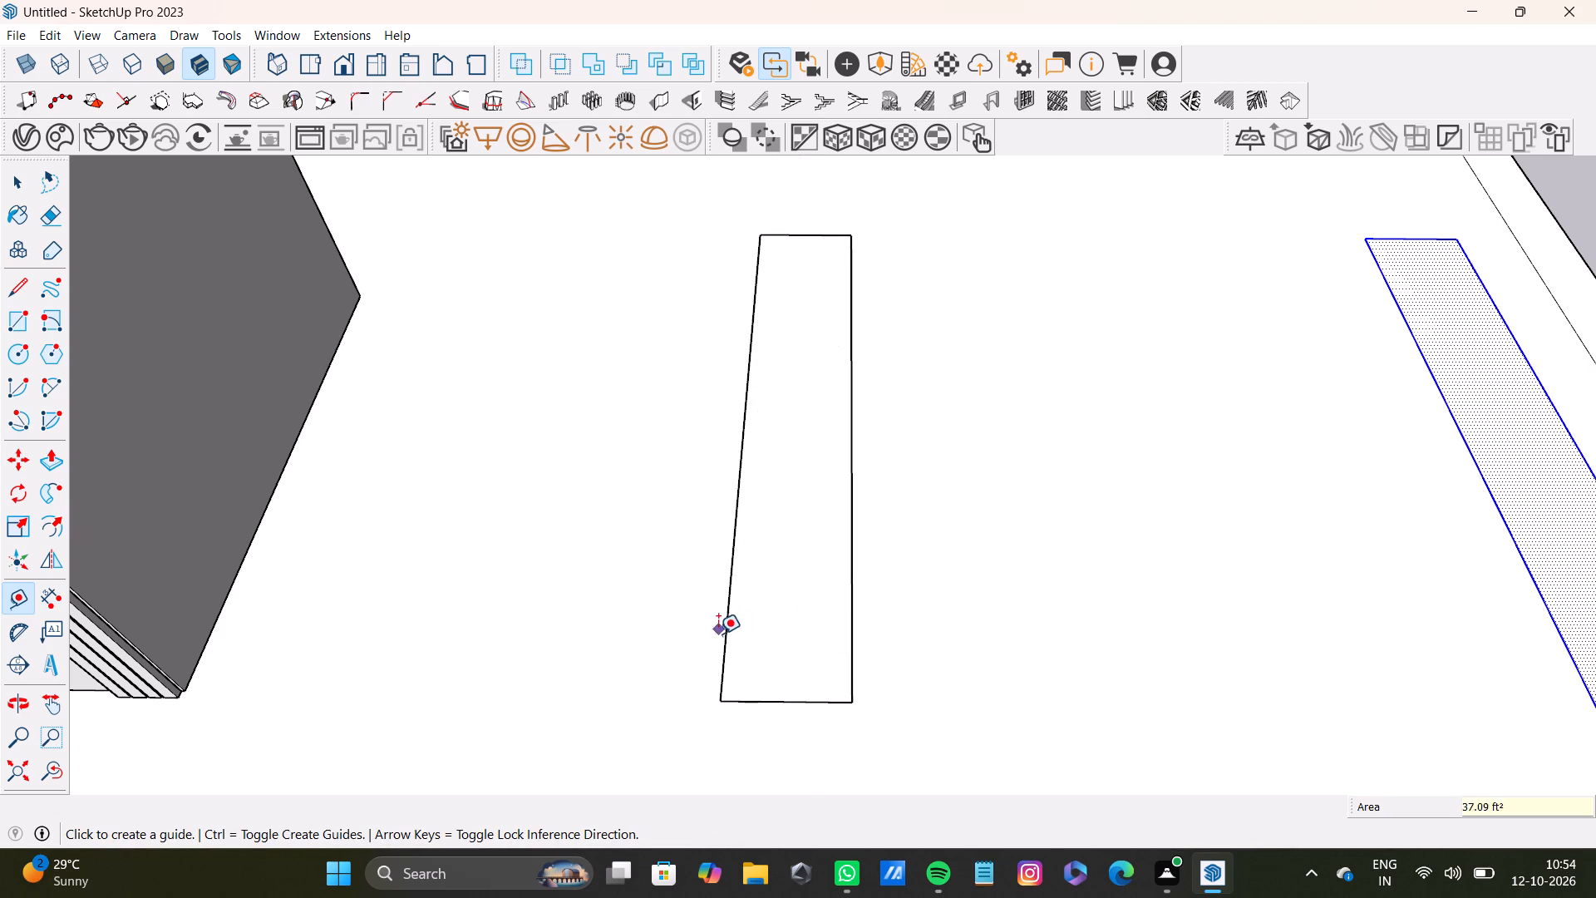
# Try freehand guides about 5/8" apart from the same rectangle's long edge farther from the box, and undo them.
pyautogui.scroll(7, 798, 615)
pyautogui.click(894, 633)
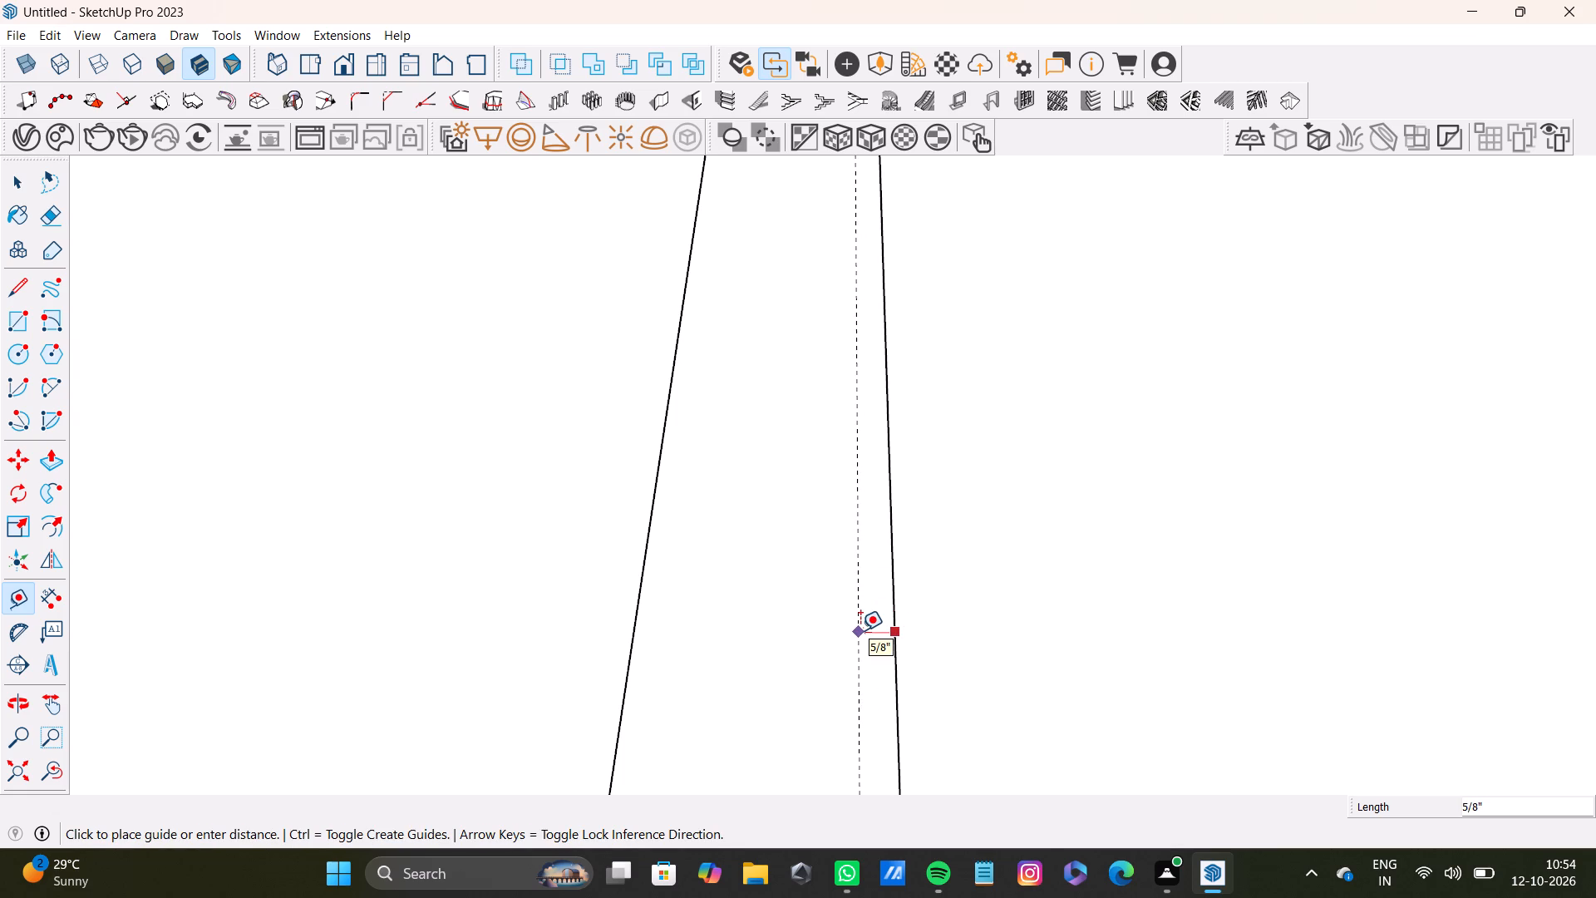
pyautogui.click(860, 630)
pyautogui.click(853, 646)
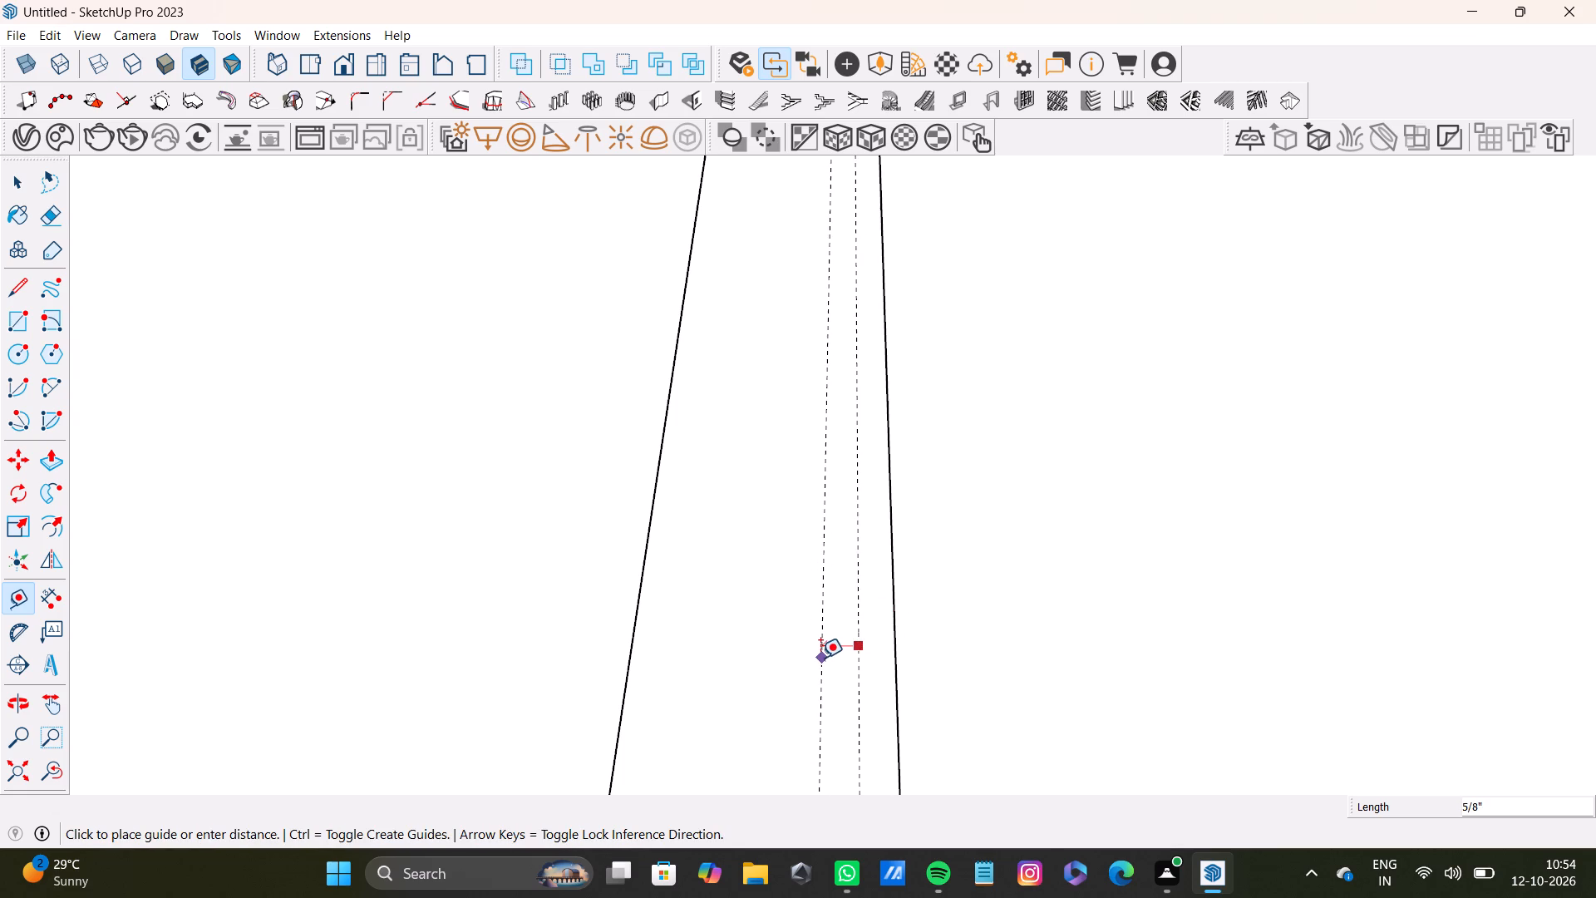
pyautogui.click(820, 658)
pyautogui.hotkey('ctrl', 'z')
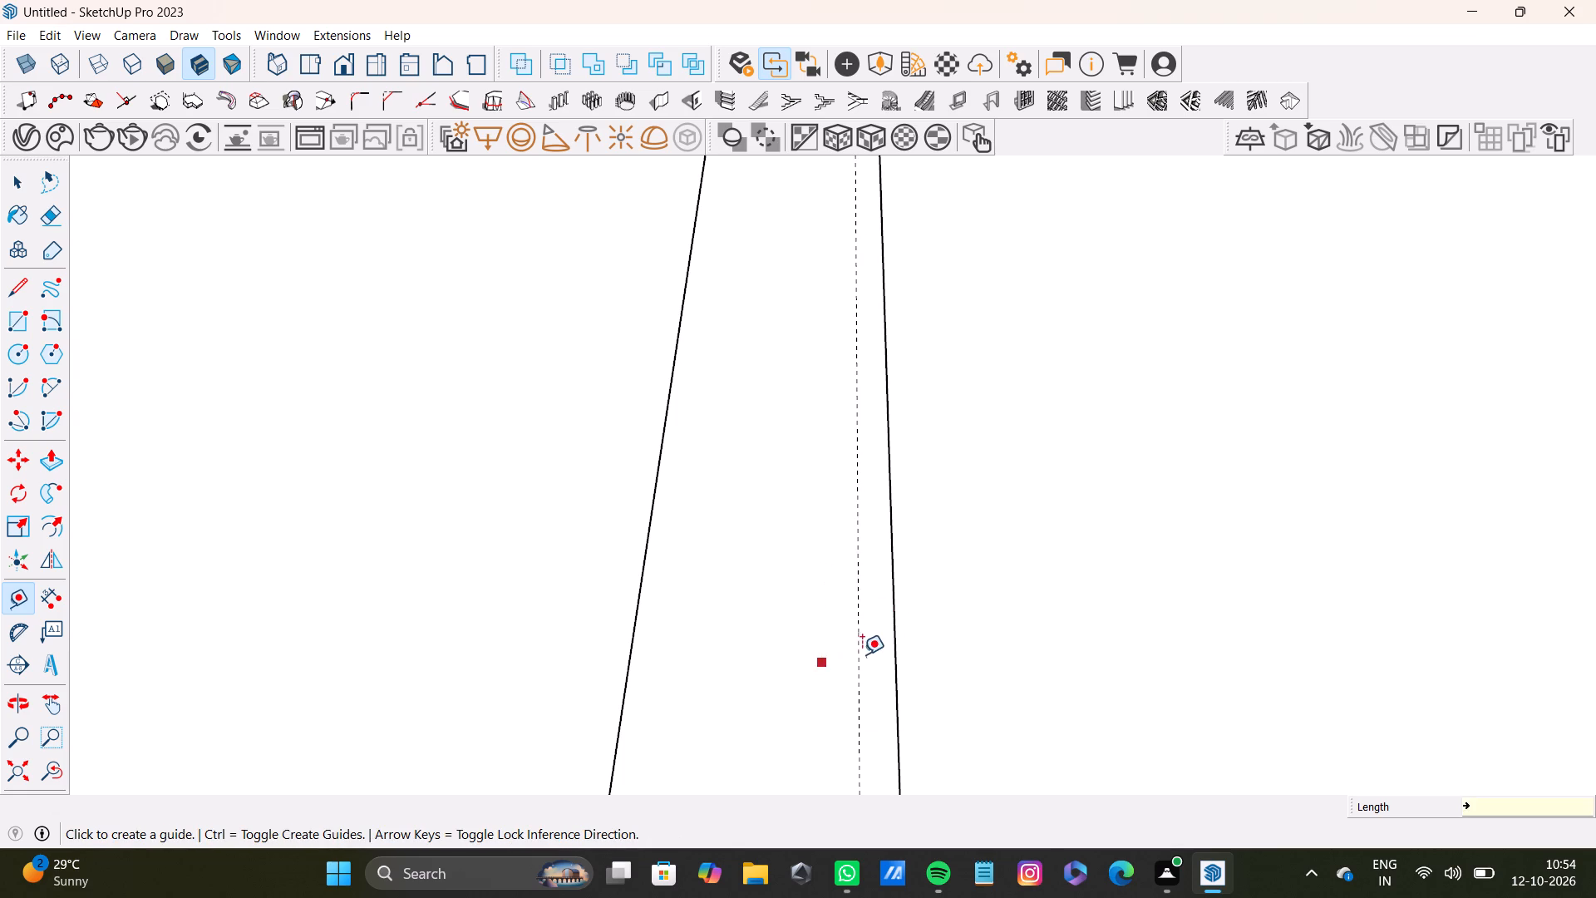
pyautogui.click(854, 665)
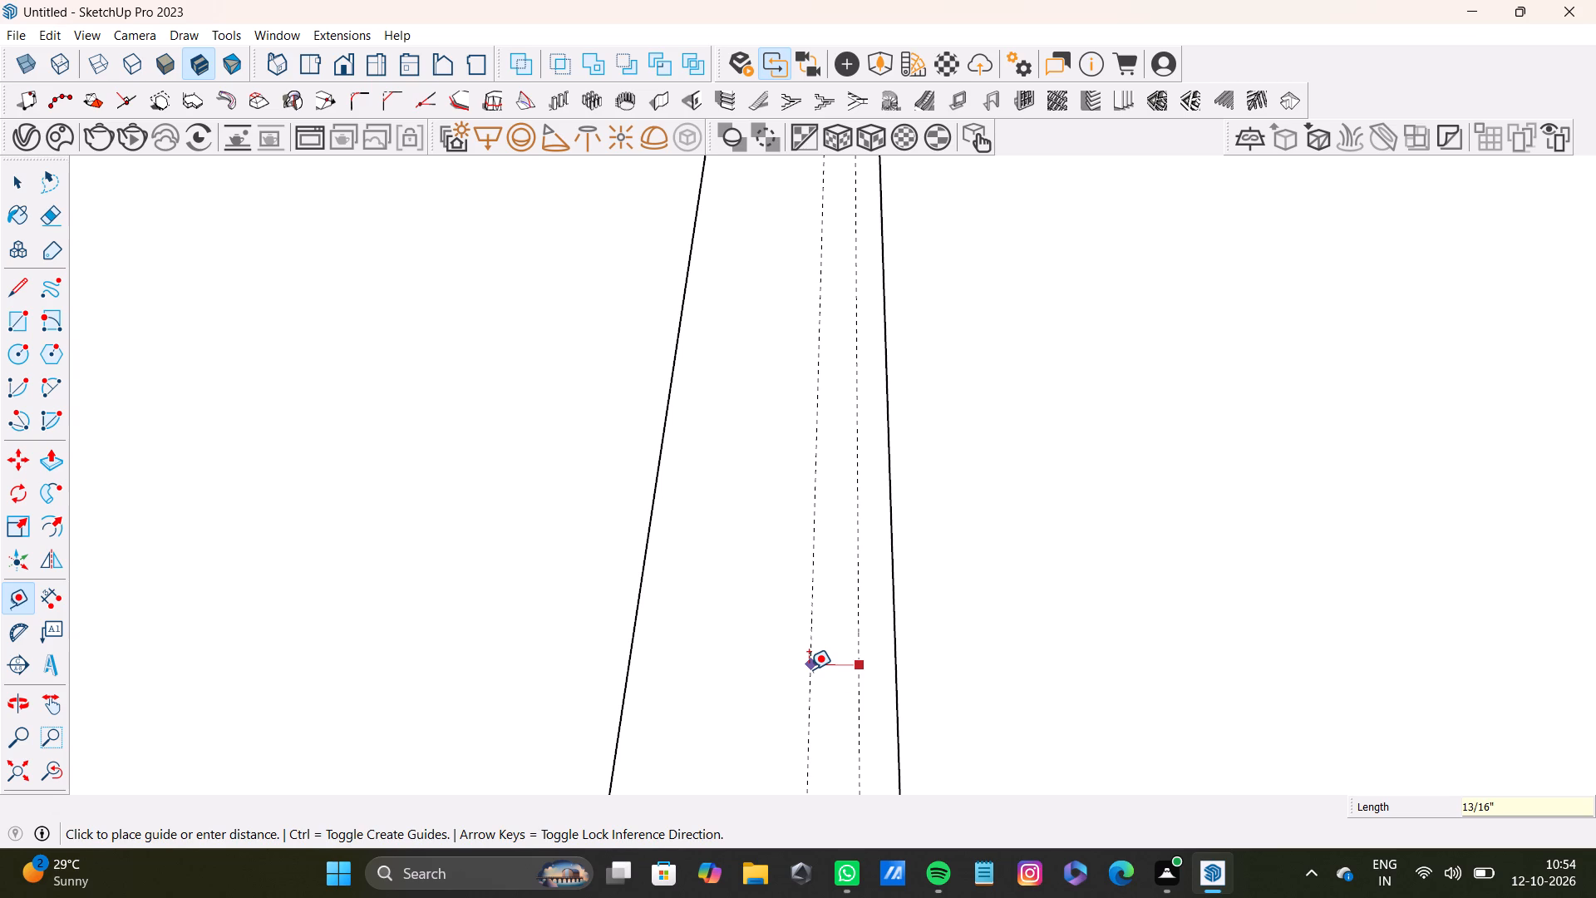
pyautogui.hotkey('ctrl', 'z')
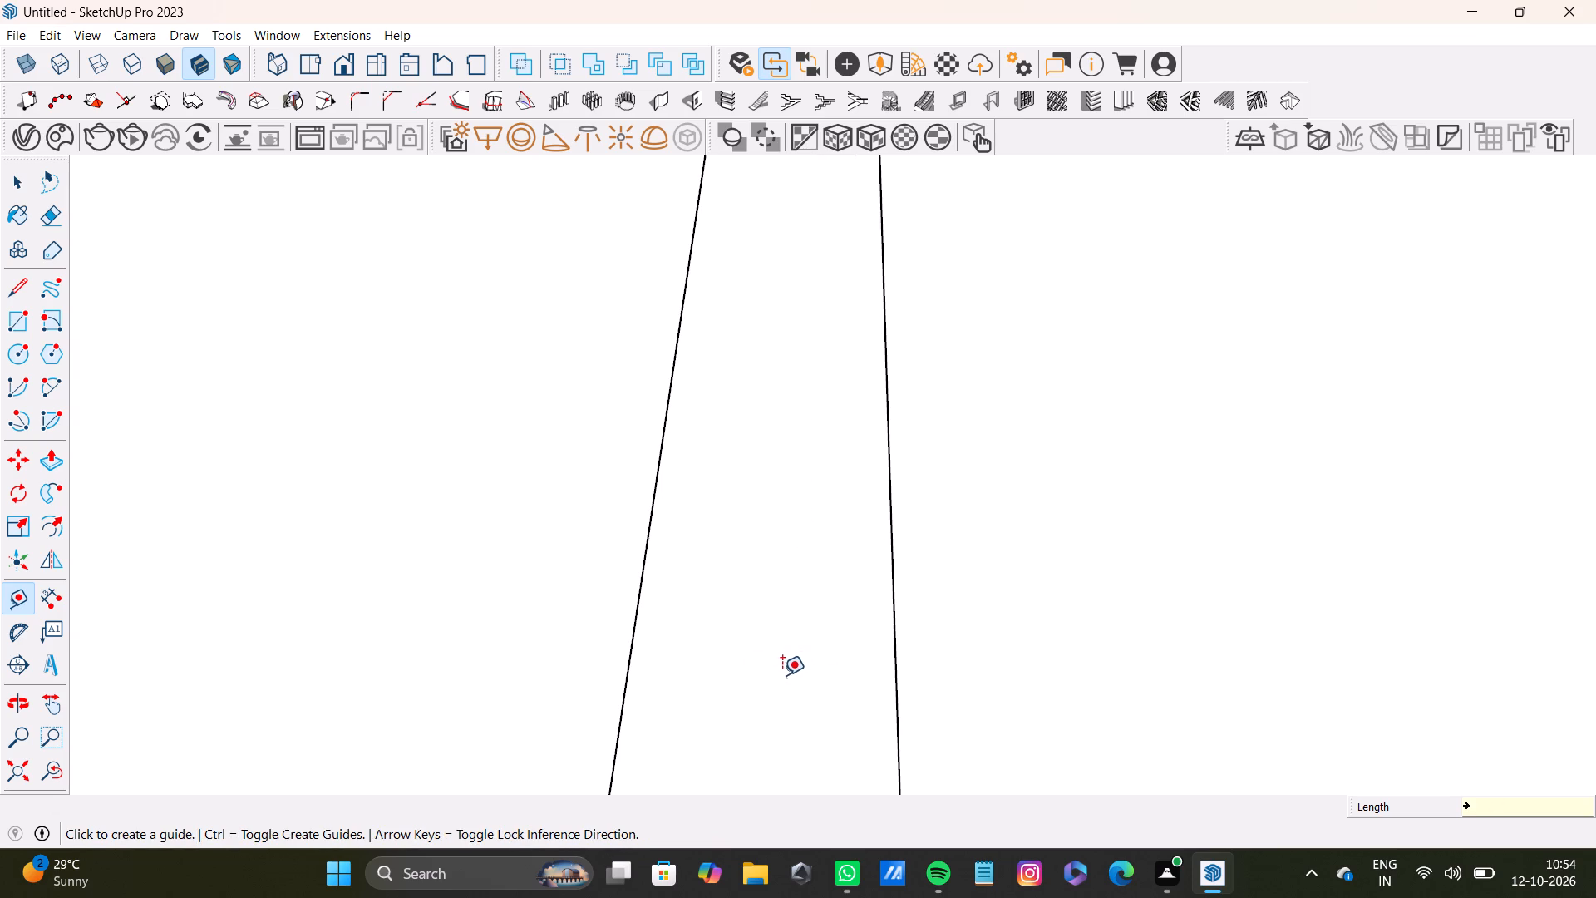
# Place four parallel guide lines inside the rectangle at 0.5" spacing, starting from its long edge nearest the box.
pyautogui.moveTo(623, 700); pyautogui.dragTo(636, 700)
pyautogui.write('0.5"')
pyautogui.press('Return')
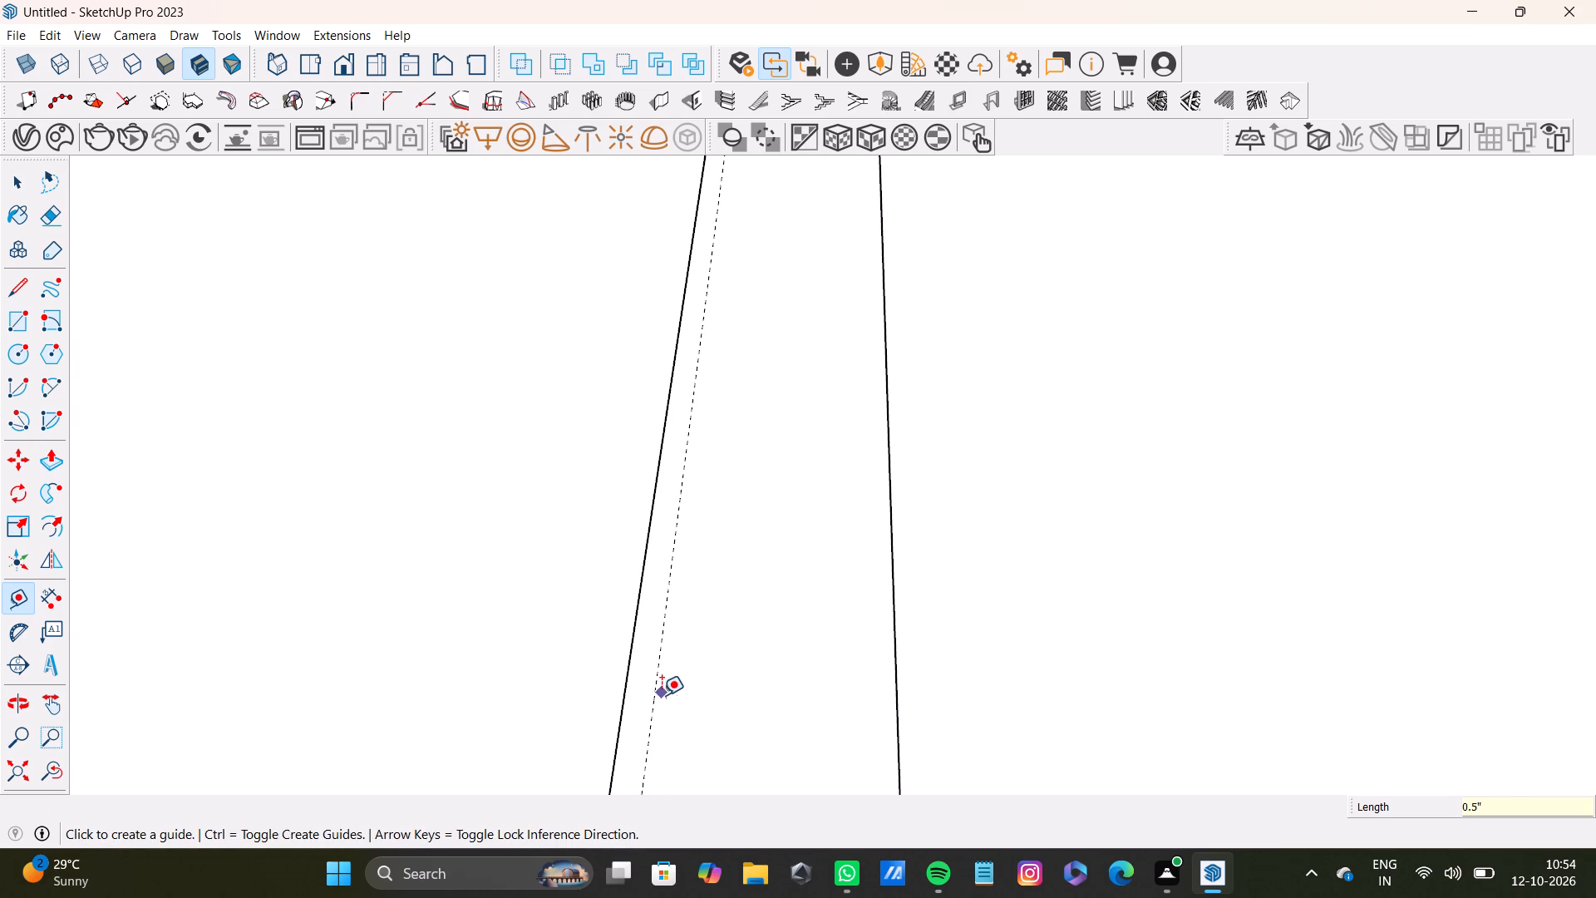
pyautogui.moveTo(654, 699); pyautogui.dragTo(667, 703)
pyautogui.write('0.5"')
pyautogui.press('Return')
pyautogui.click(685, 710)
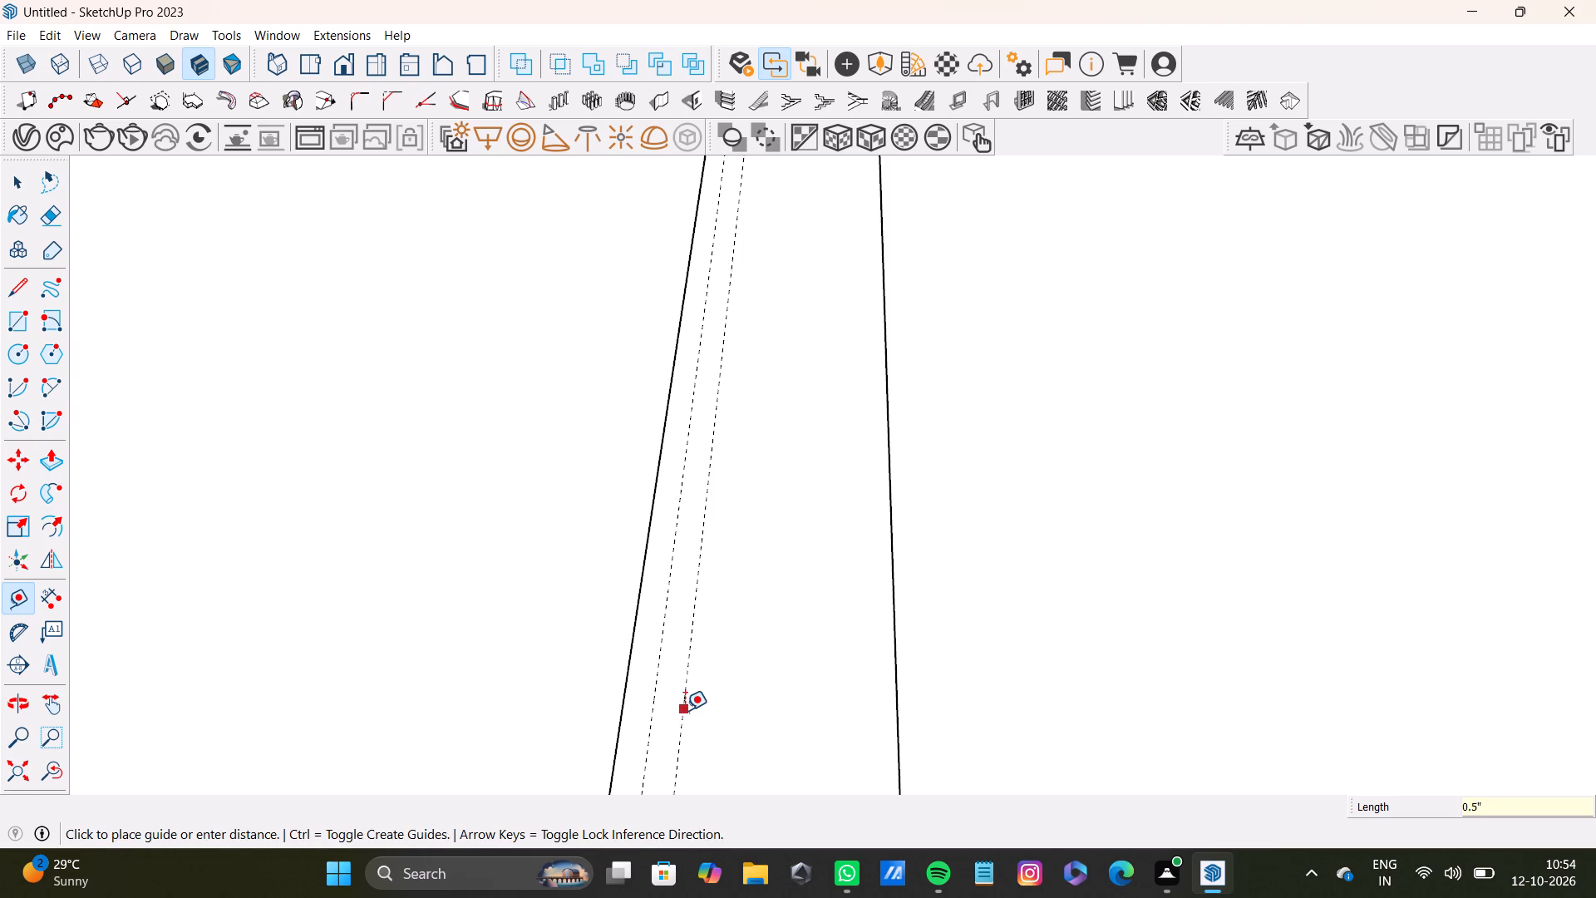
pyautogui.write('0.5"')
pyautogui.press('Return')
pyautogui.click(713, 703)
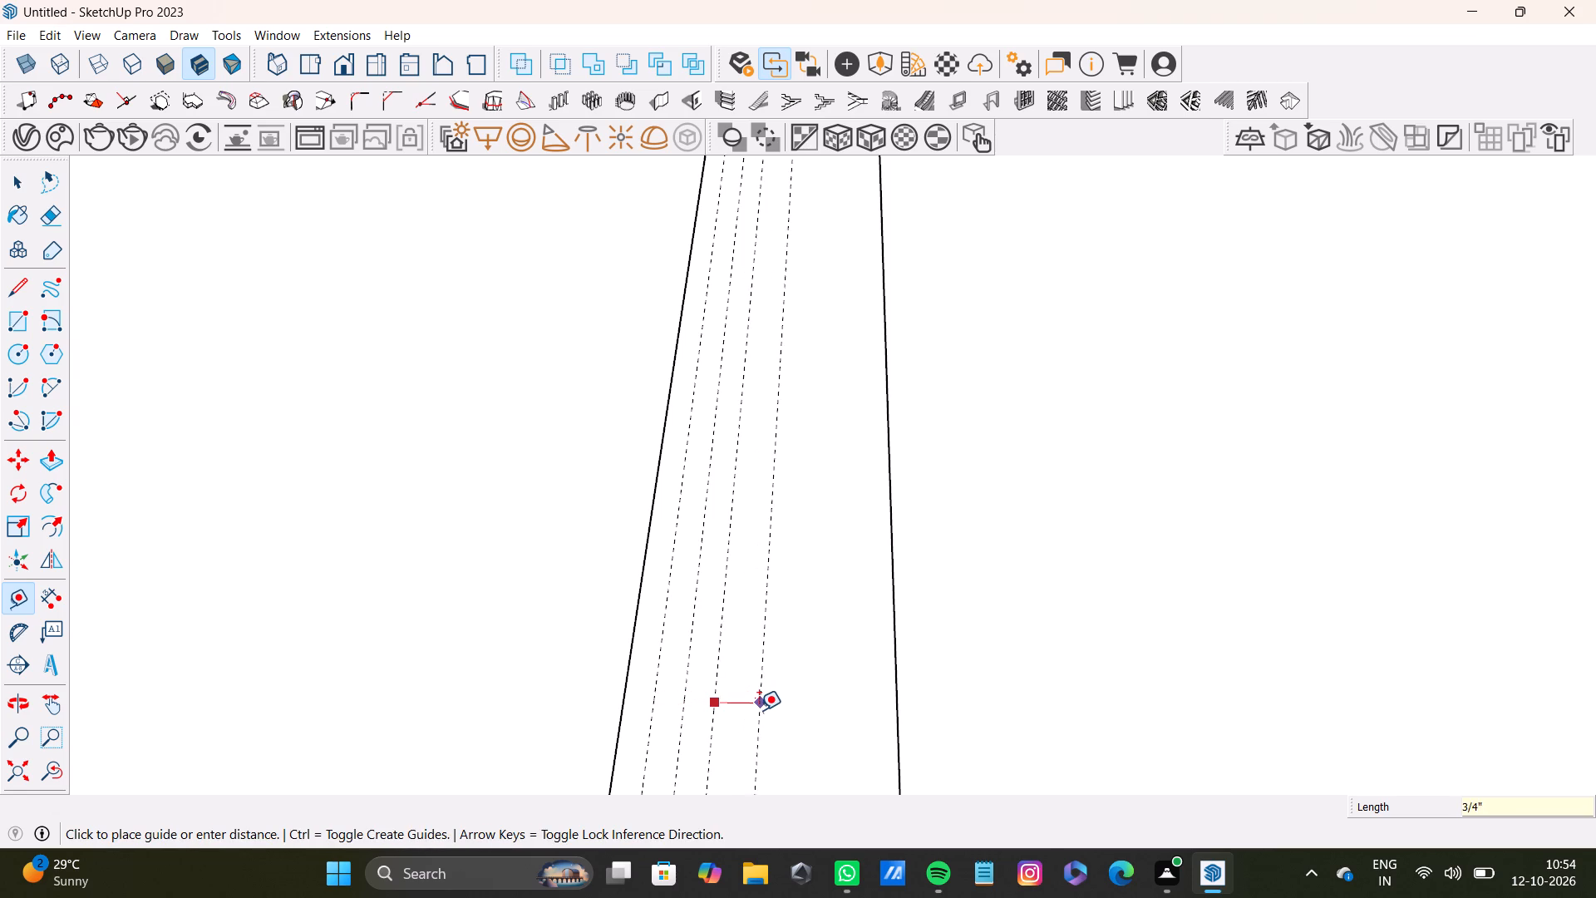
pyautogui.write('0.5"')
pyautogui.press('Return')
# Continue the row with four more guide lines, each 0.5" from the previous one, toward the rectangle's opposite long edge.
pyautogui.click(744, 703)
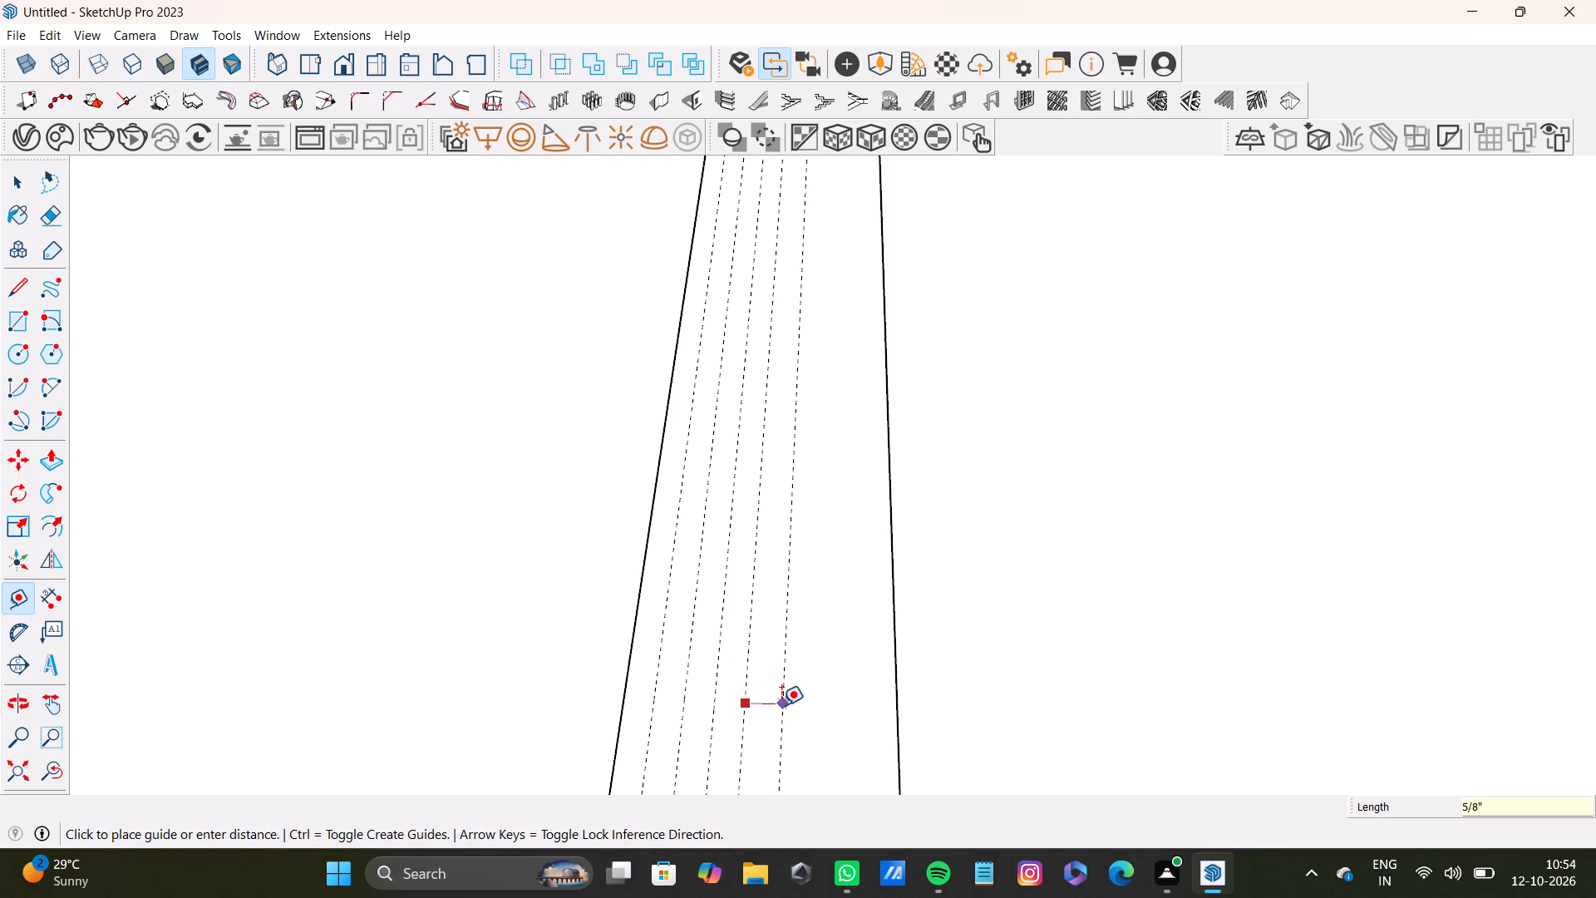
pyautogui.write('0.5"')
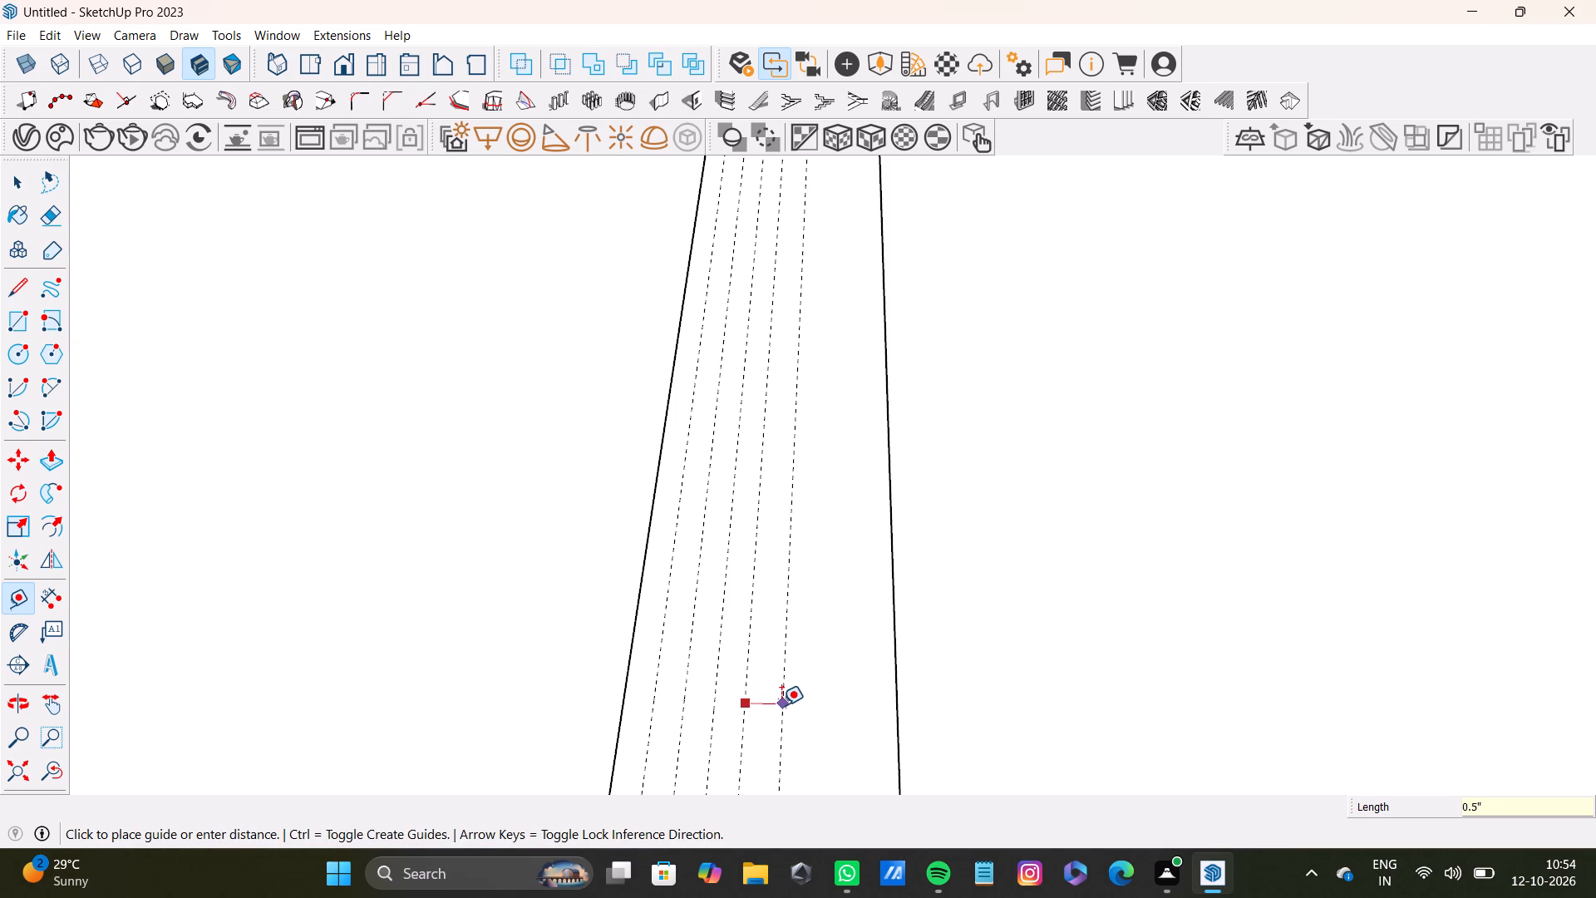
pyautogui.press('Return')
pyautogui.click(772, 715)
pyautogui.write('0.5')
pyautogui.hotkey('shift', '"')
pyautogui.press('Return')
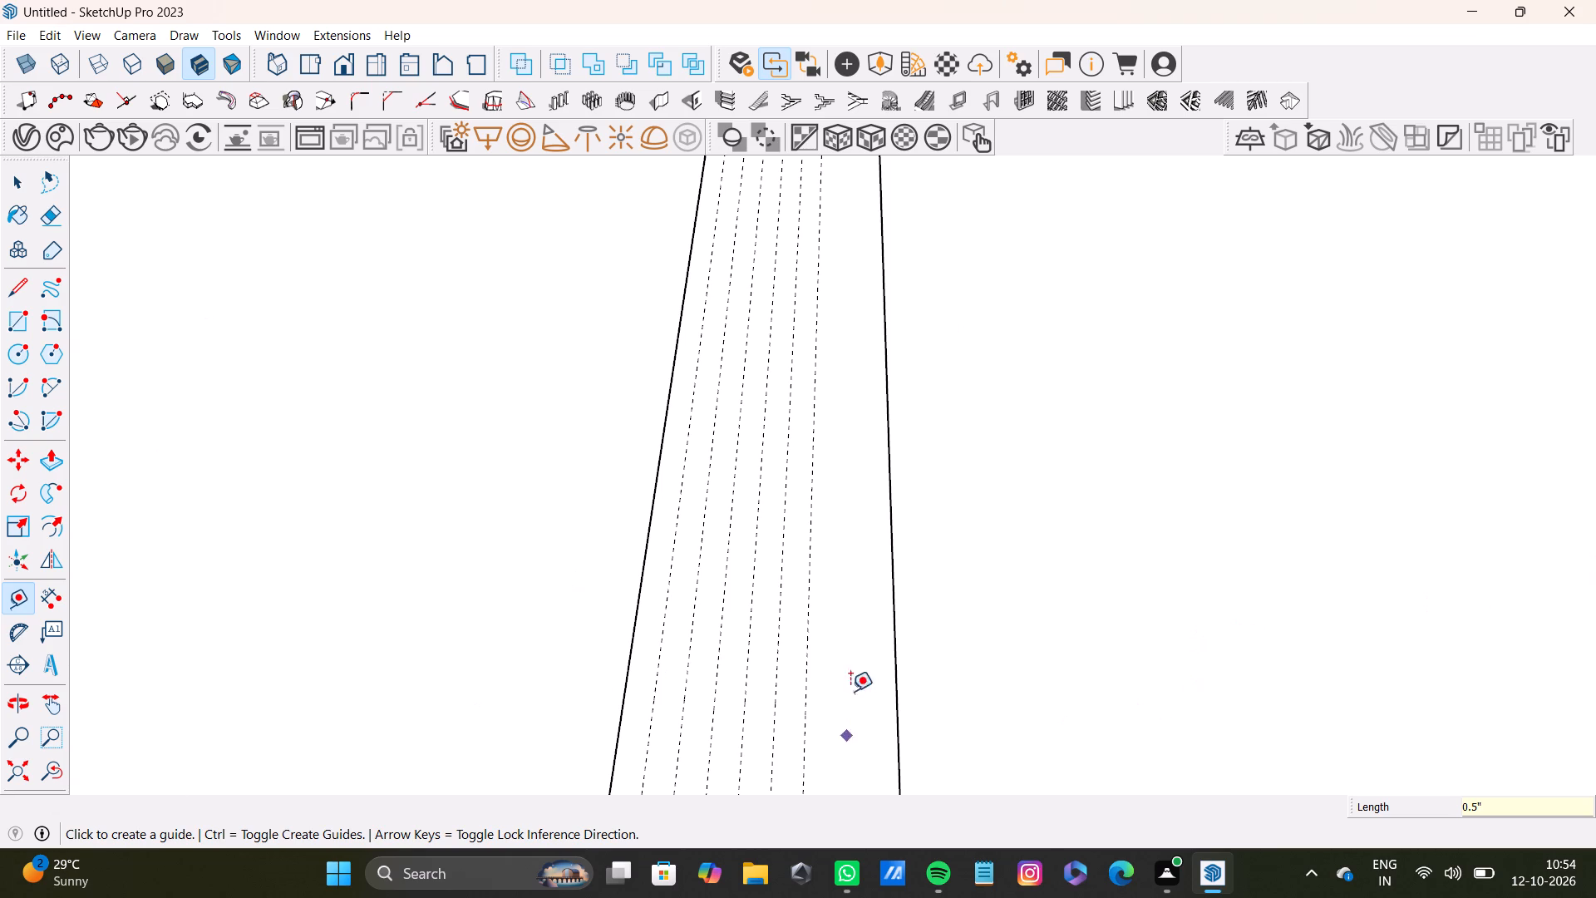
pyautogui.moveTo(807, 703); pyautogui.dragTo(825, 698)
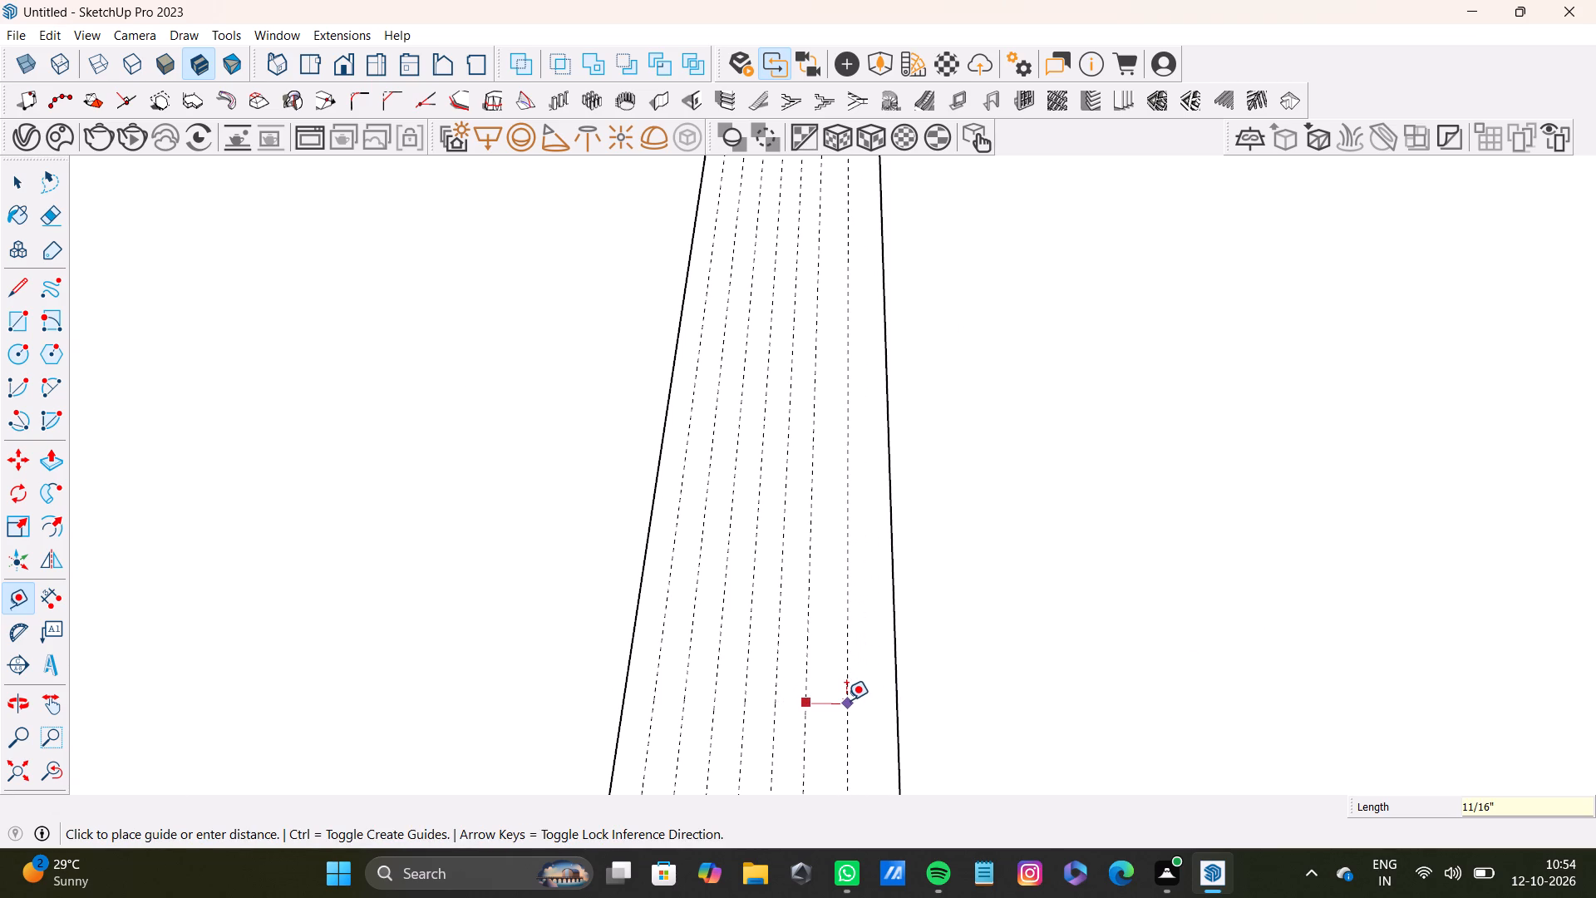
pyautogui.write('0.5"')
pyautogui.press('Return')
pyautogui.scroll(5, 846, 700)
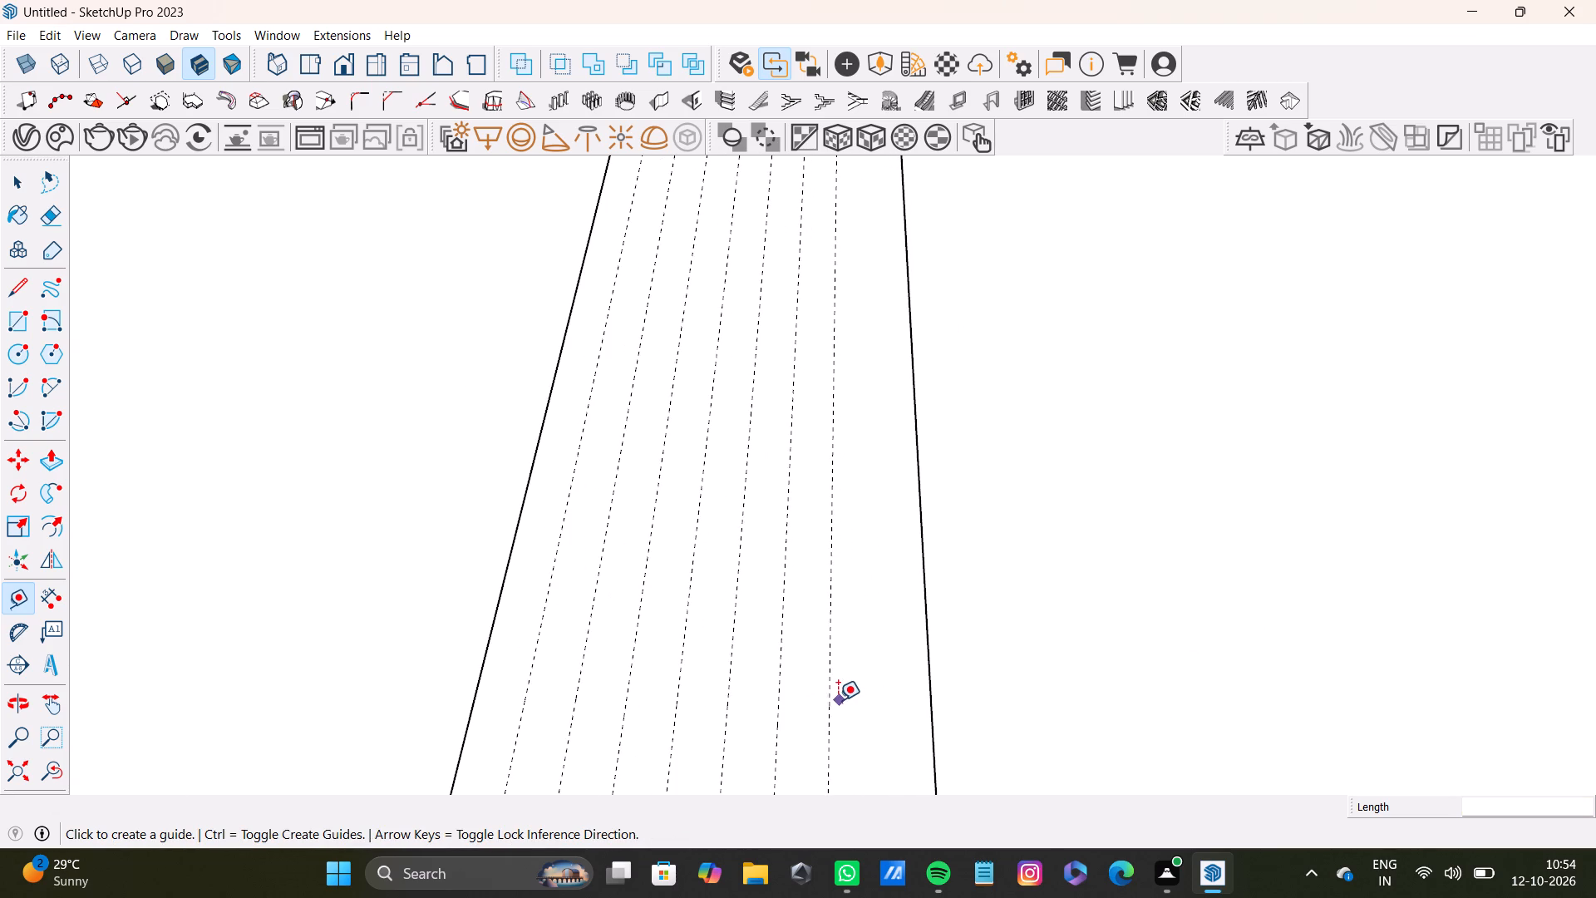
pyautogui.moveTo(830, 703); pyautogui.dragTo(841, 702)
pyautogui.write('0.5"')
pyautogui.press('Return')
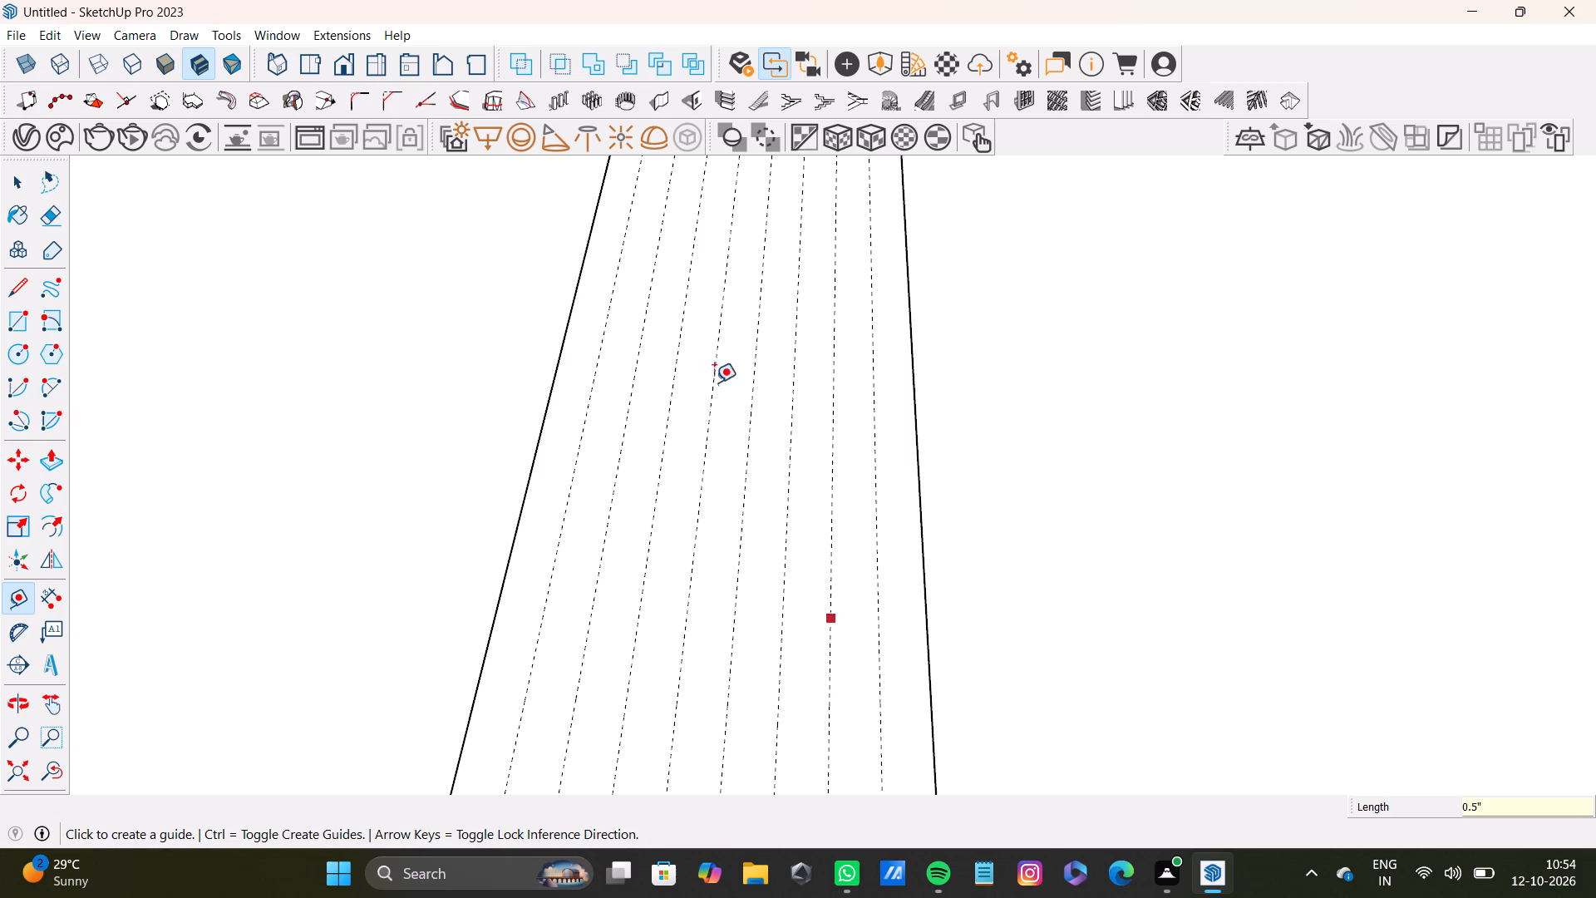
# Measure the gap between the first guide line and the rectangle's long edge nearest the box.
pyautogui.scroll(-15, 698, 399)
pyautogui.moveTo(726, 491); pyautogui.dragTo(731, 501, button='middle')
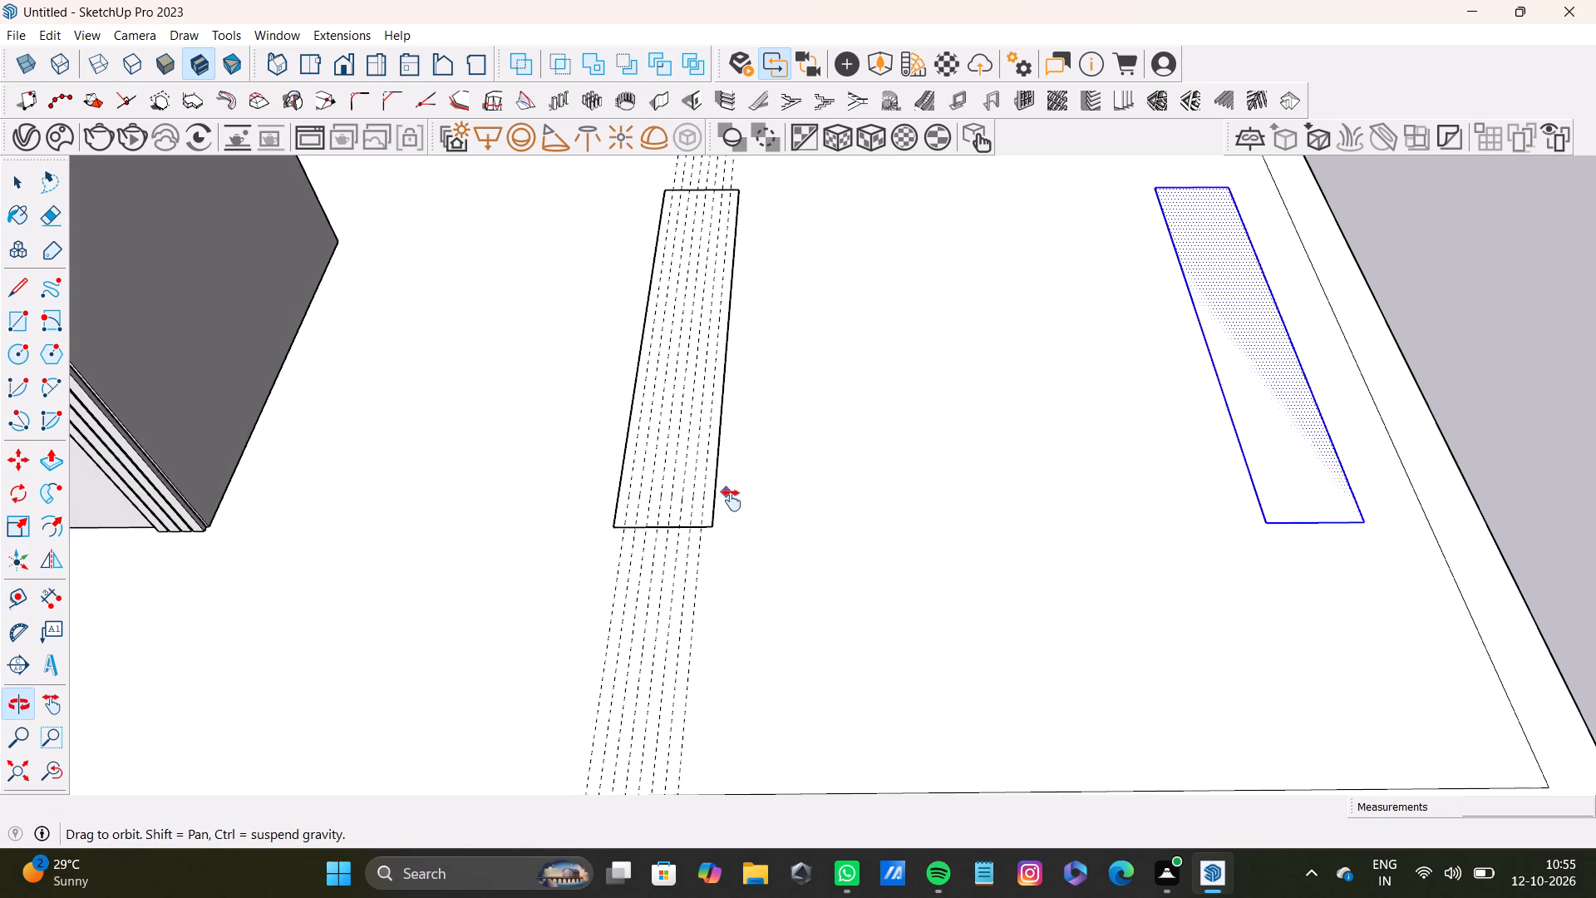
pyautogui.moveTo(731, 501); pyautogui.dragTo(695, 556, button='middle')
pyautogui.scroll(15, 619, 585)
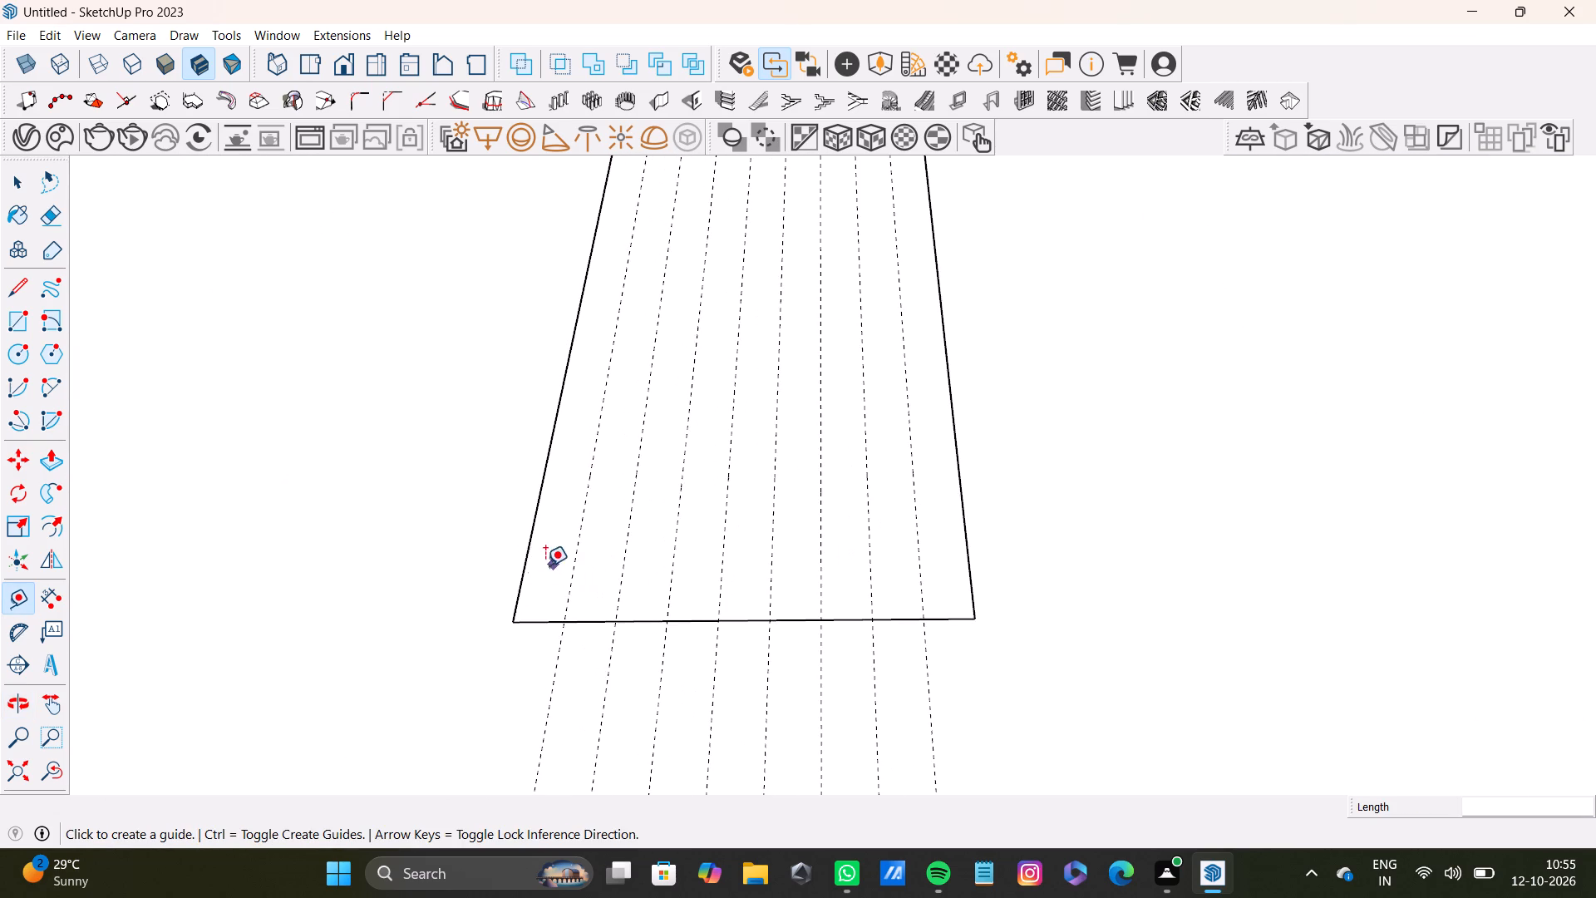
pyautogui.moveTo(523, 571); pyautogui.dragTo(531, 569)
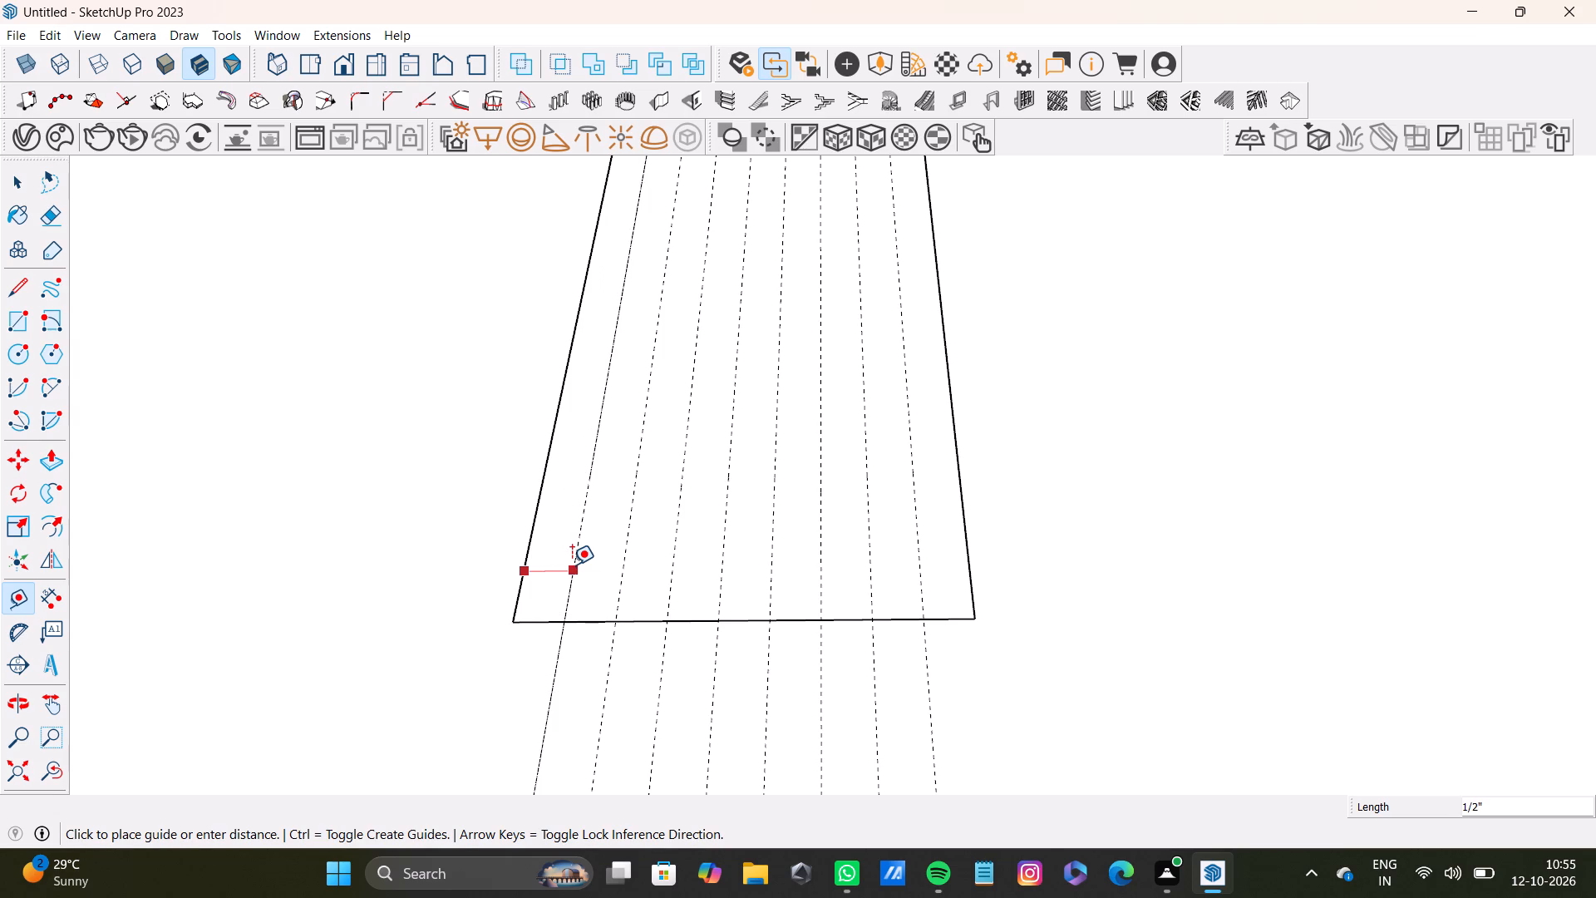
pyautogui.press('space')
# Place three freehand guide lines about 3/4" to 1" apart in the selected rectangle, starting from its long edge nearest the slab border.
pyautogui.scroll(-15, 565, 558)
pyautogui.keyDown('shift'); pyautogui.moveTo(848, 540); pyautogui.dragTo(831, 542, button='middle'); pyautogui.keyUp('shift')
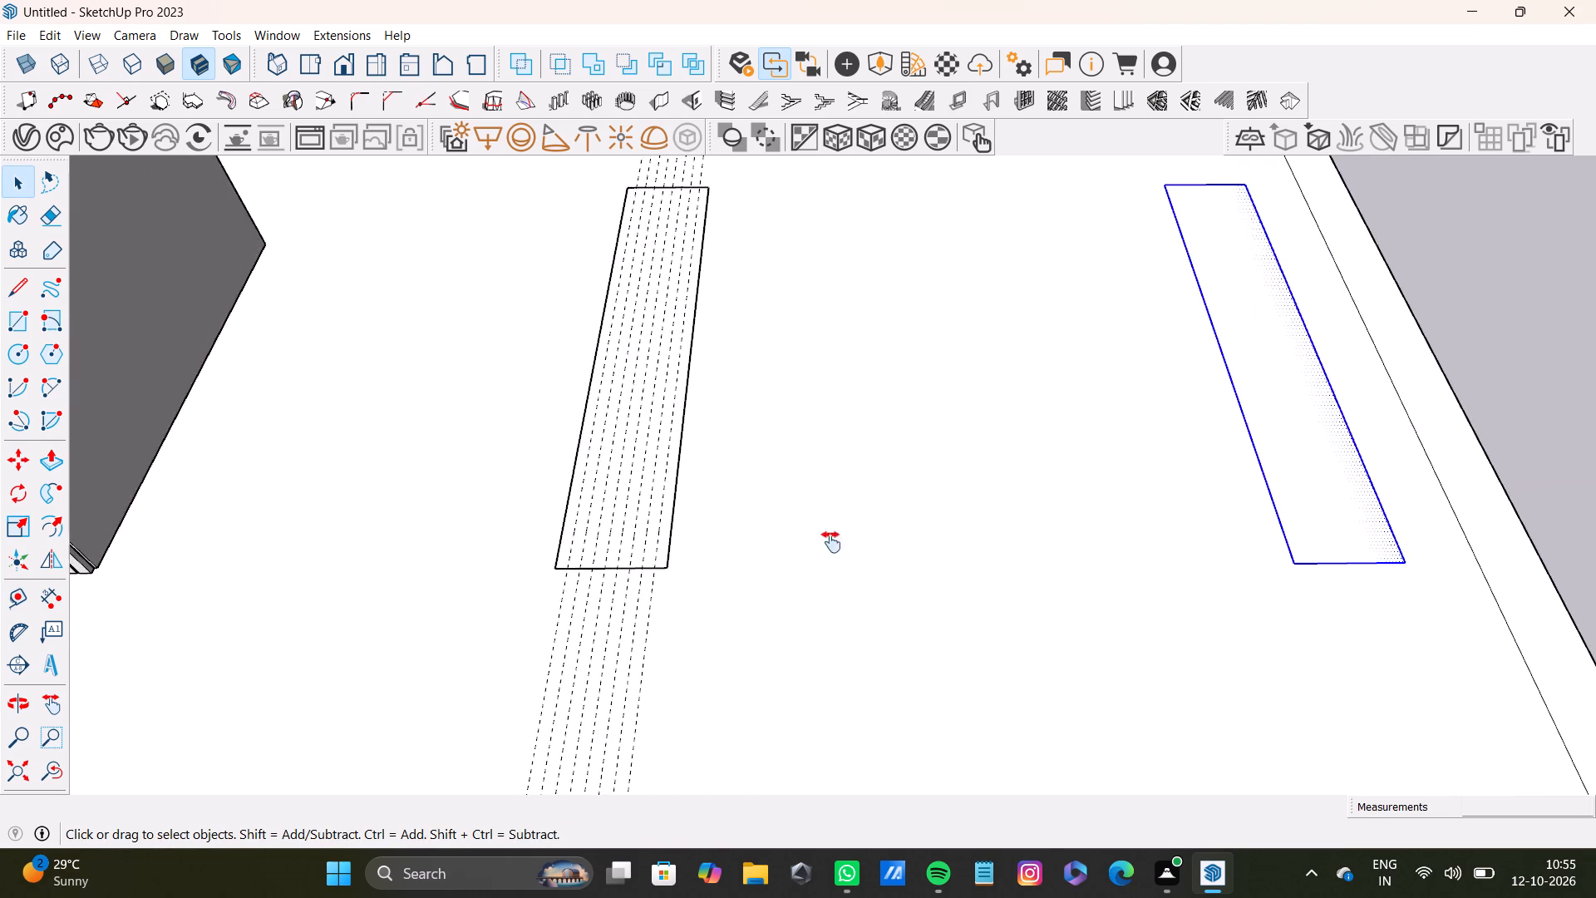
pyautogui.keyDown('shift'); pyautogui.moveTo(831, 542); pyautogui.dragTo(589, 658, button='middle'); pyautogui.keyUp('shift')
pyautogui.scroll(4, 872, 628)
pyautogui.scroll(-4, 1055, 598)
pyautogui.keyDown('shift'); pyautogui.moveTo(1075, 590); pyautogui.dragTo(1114, 579, button='middle'); pyautogui.keyUp('shift')
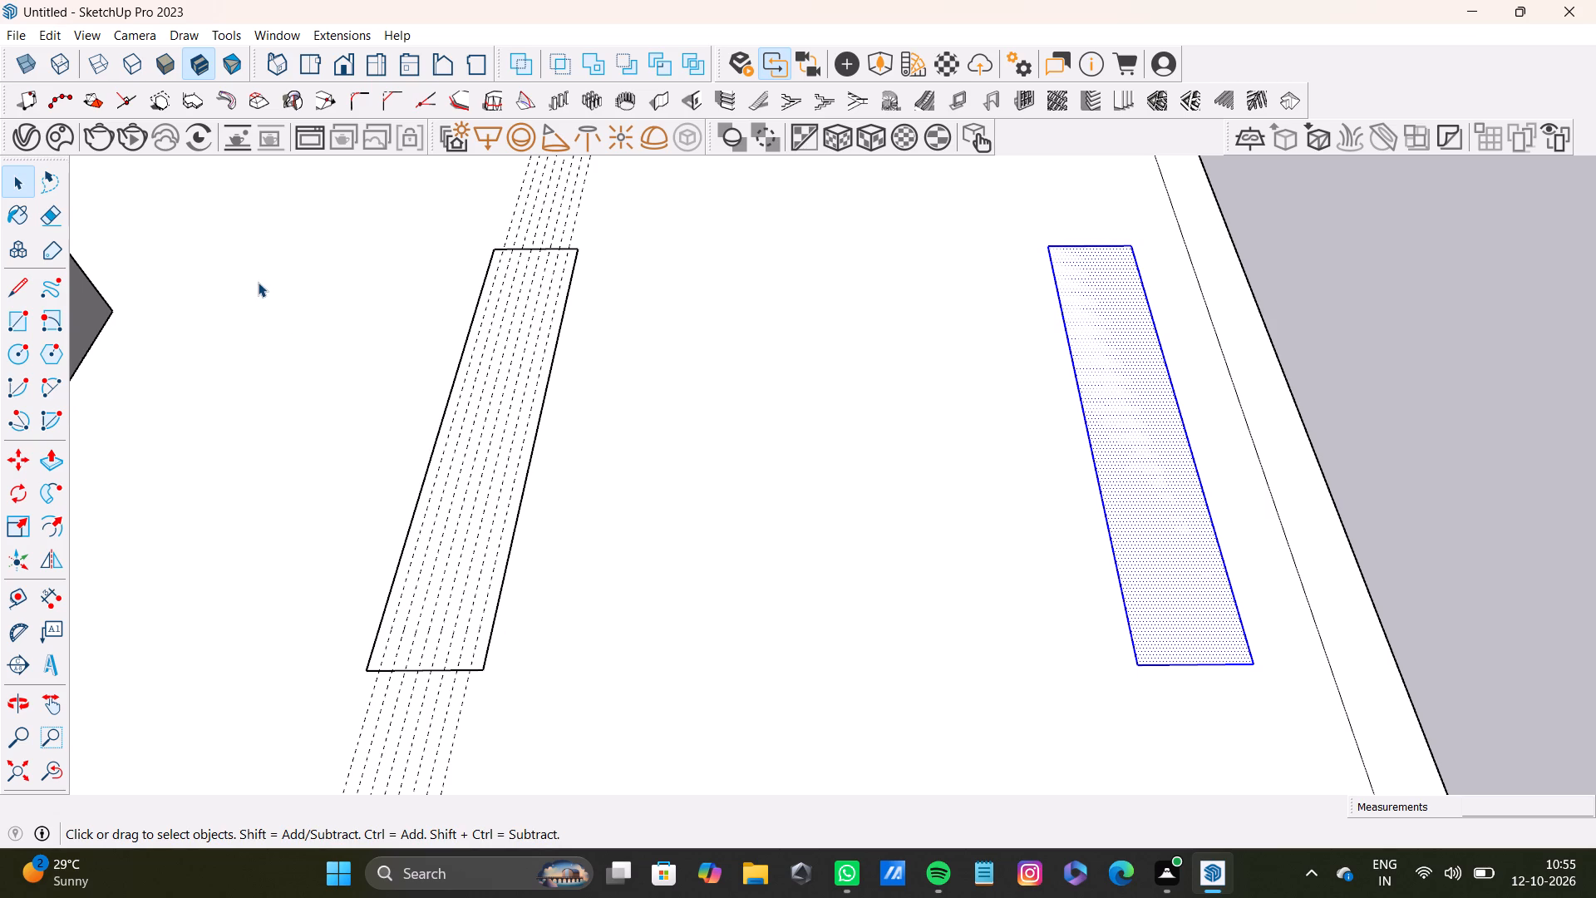
pyautogui.scroll(-4, 347, 522)
pyautogui.scroll(-13, 437, 579)
pyautogui.keyDown('shift'); pyautogui.moveTo(689, 608); pyautogui.dragTo(547, 594, button='middle'); pyautogui.keyUp('shift')
pyautogui.scroll(8, 722, 568)
pyautogui.moveTo(736, 540); pyautogui.dragTo(766, 531, button='middle')
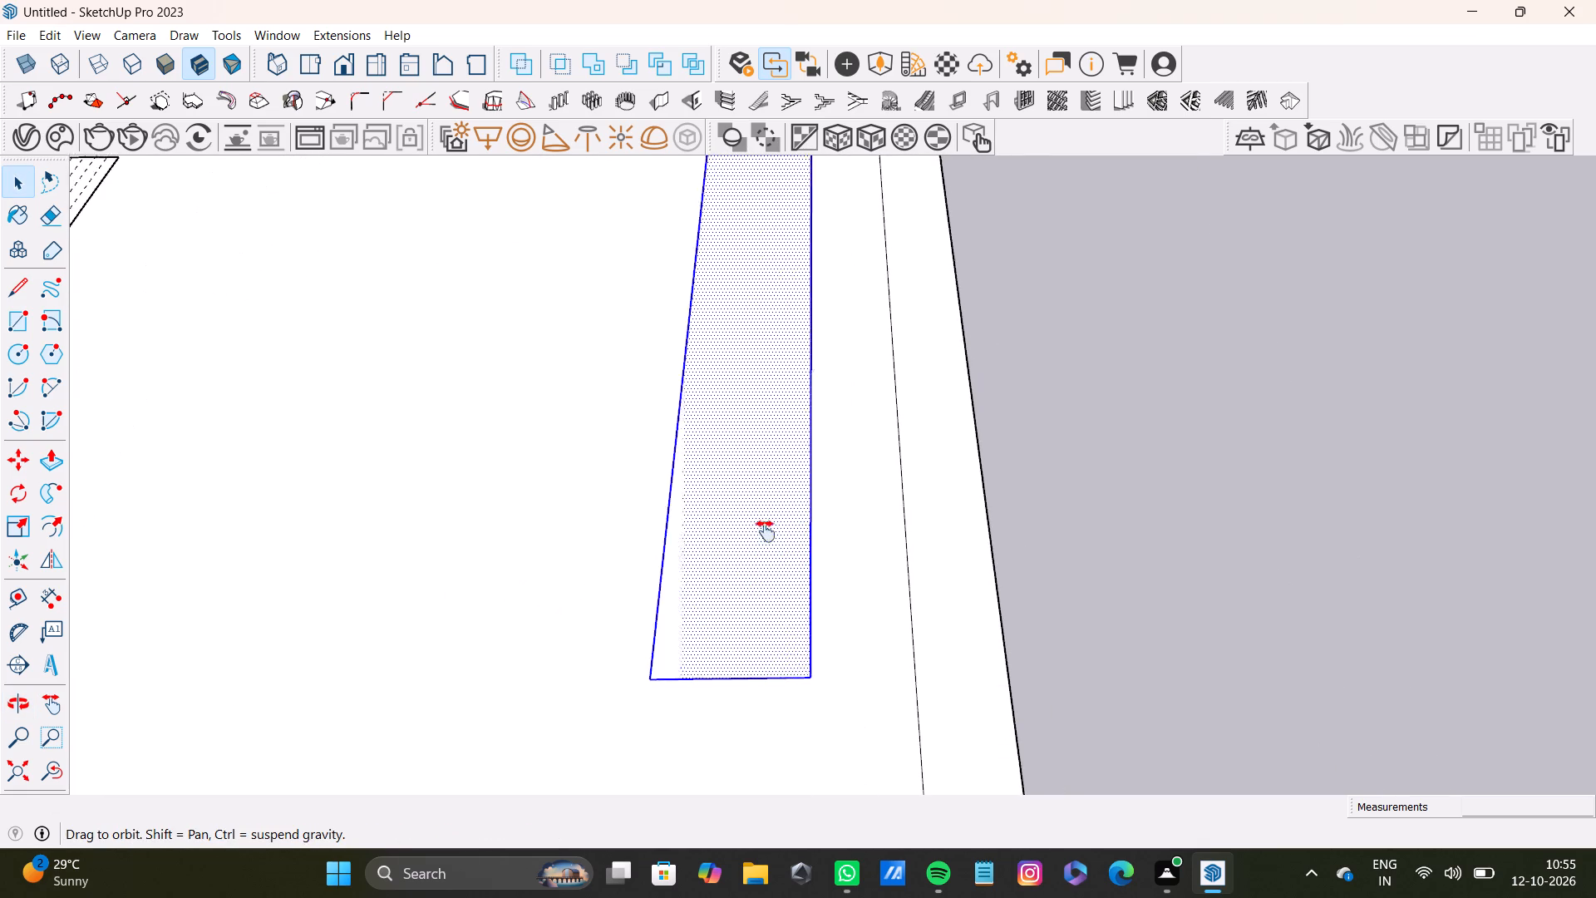
pyautogui.moveTo(766, 531); pyautogui.dragTo(887, 585, button='middle')
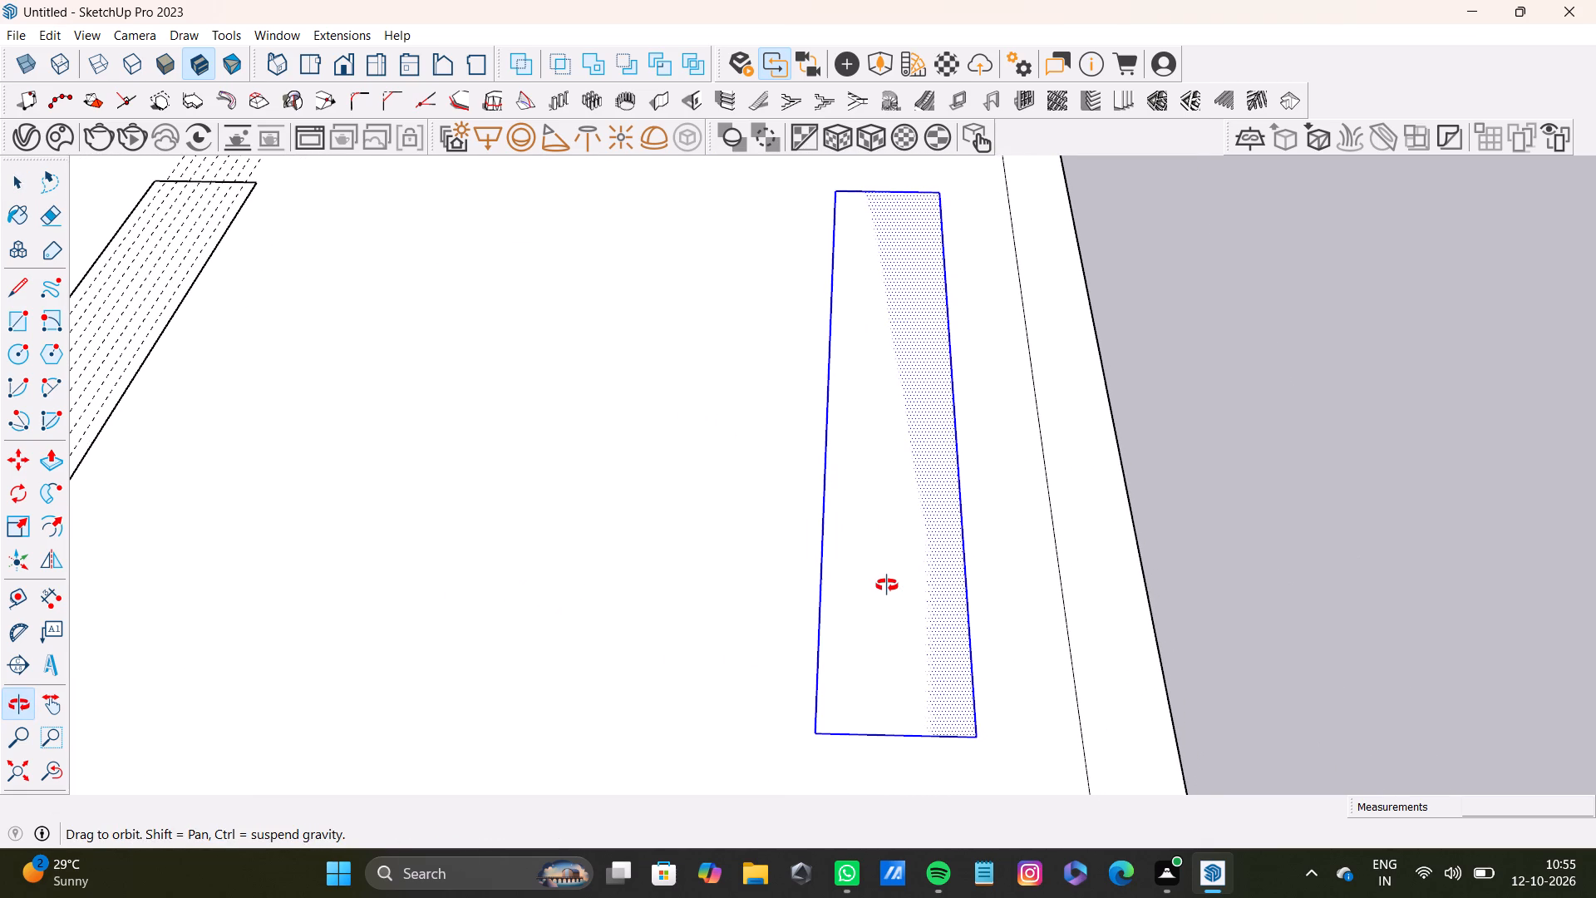
pyautogui.moveTo(887, 585); pyautogui.dragTo(881, 567, button='middle')
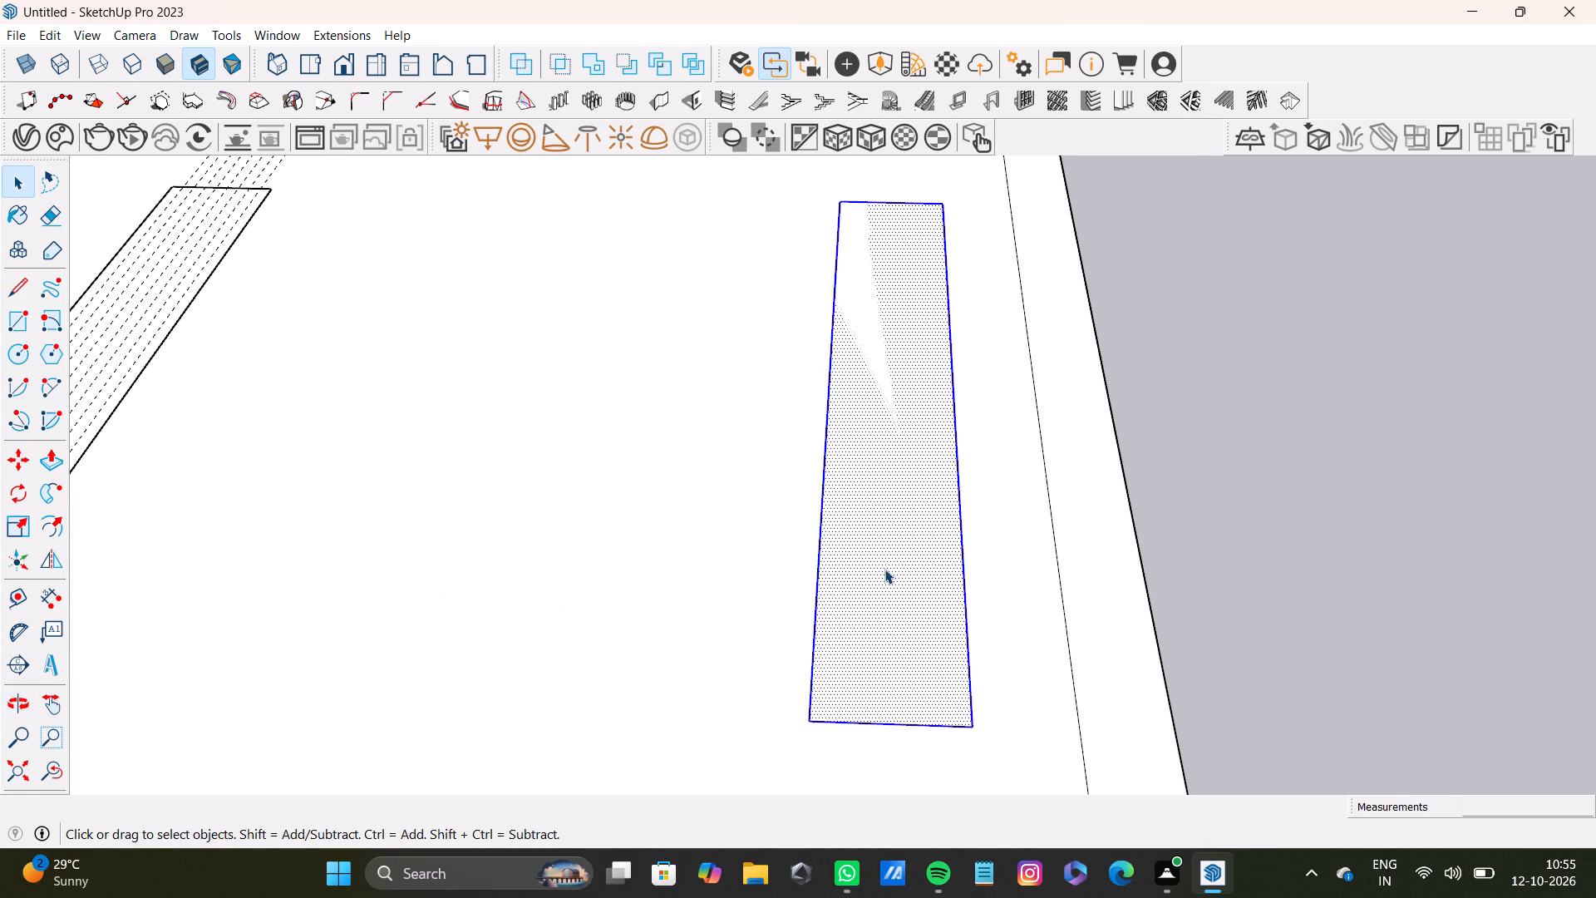
pyautogui.press('t')
pyautogui.scroll(3, 940, 582)
pyautogui.click(977, 584)
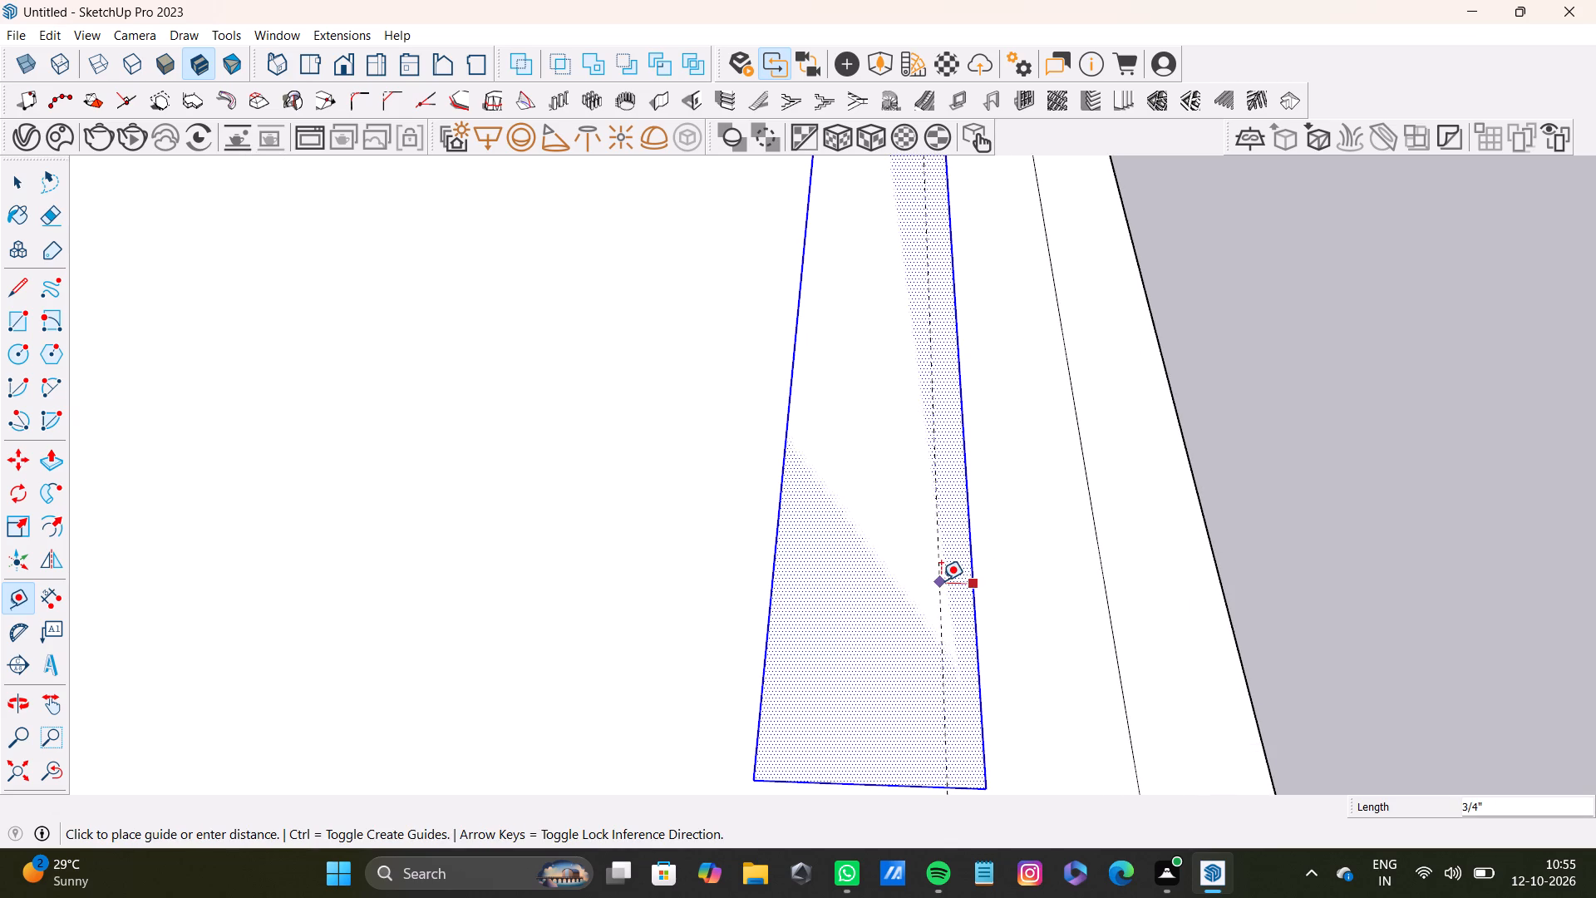
pyautogui.click(933, 580)
pyautogui.click(934, 585)
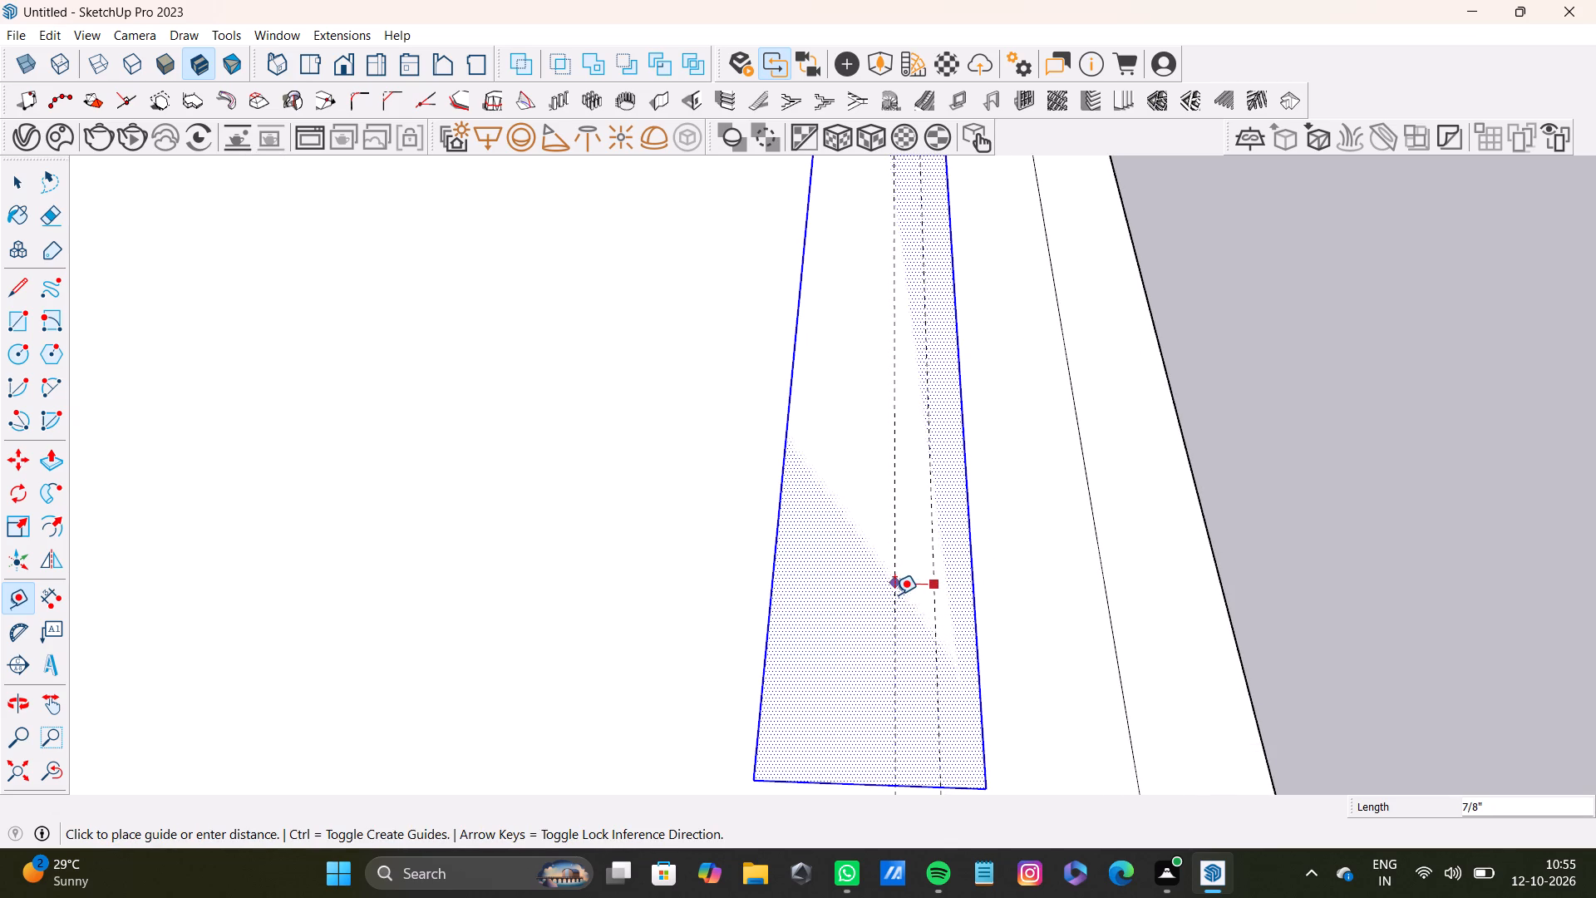
pyautogui.click(894, 595)
pyautogui.click(893, 601)
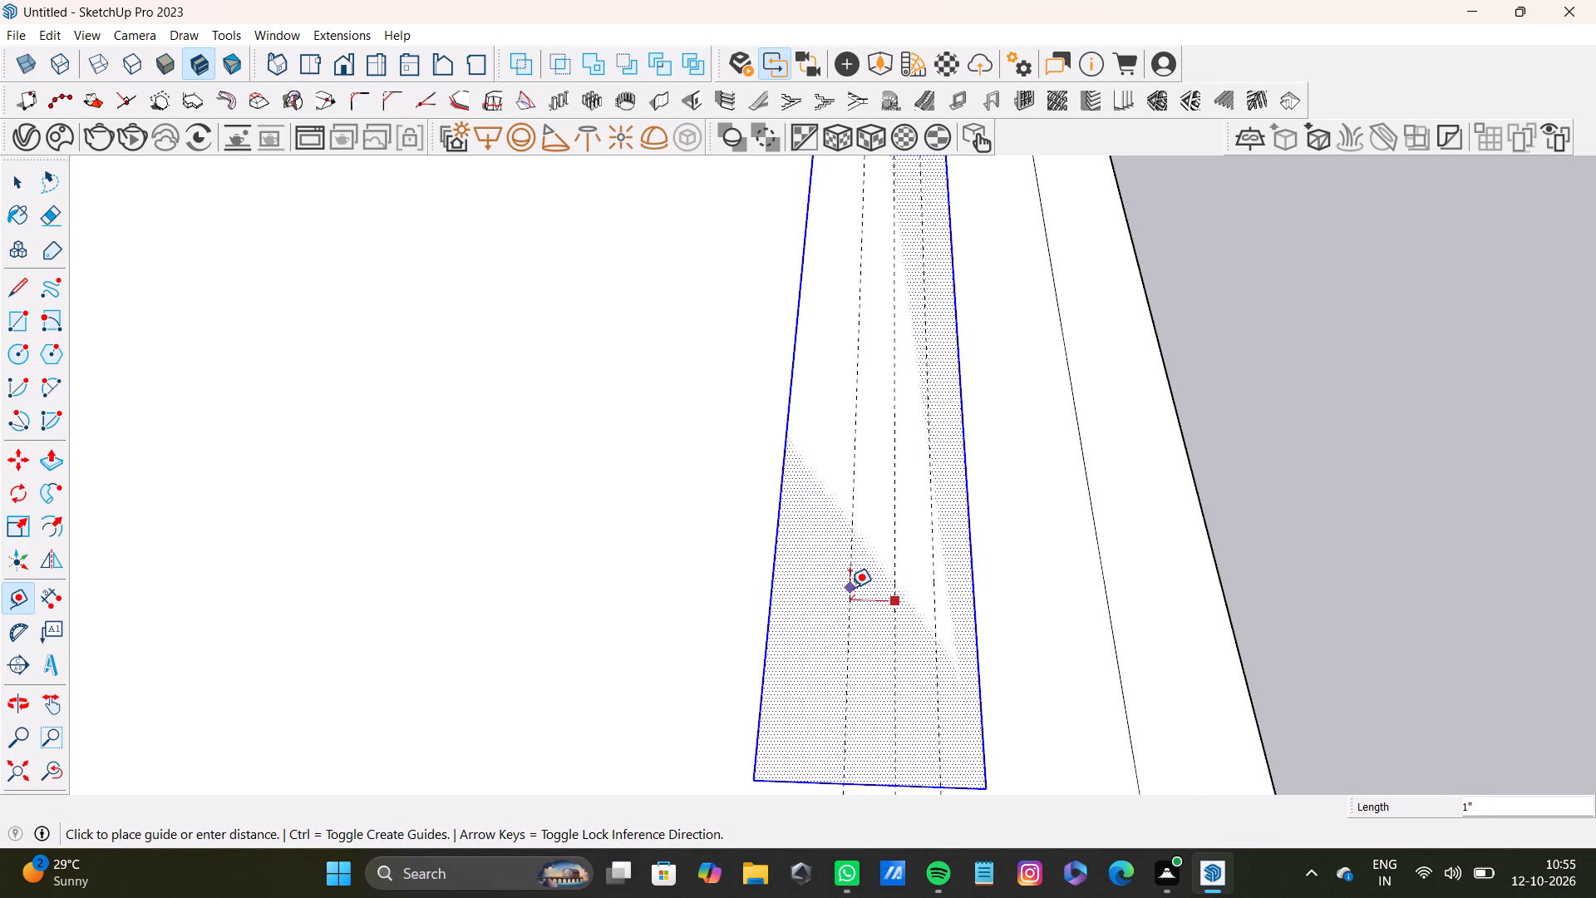
pyautogui.click(850, 588)
pyautogui.scroll(-9, 851, 592)
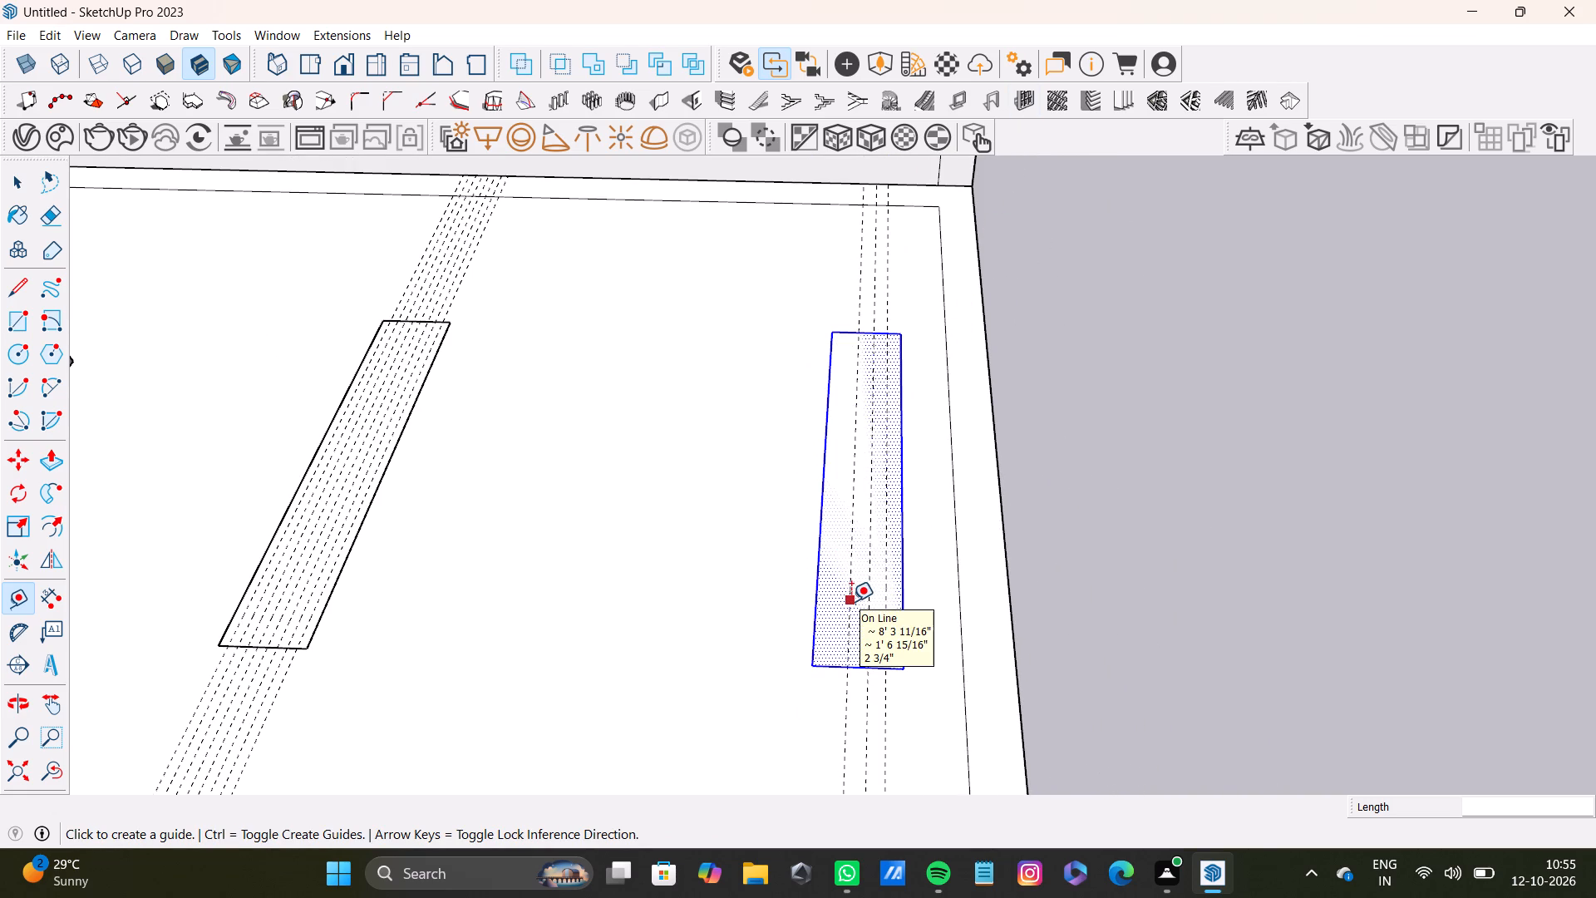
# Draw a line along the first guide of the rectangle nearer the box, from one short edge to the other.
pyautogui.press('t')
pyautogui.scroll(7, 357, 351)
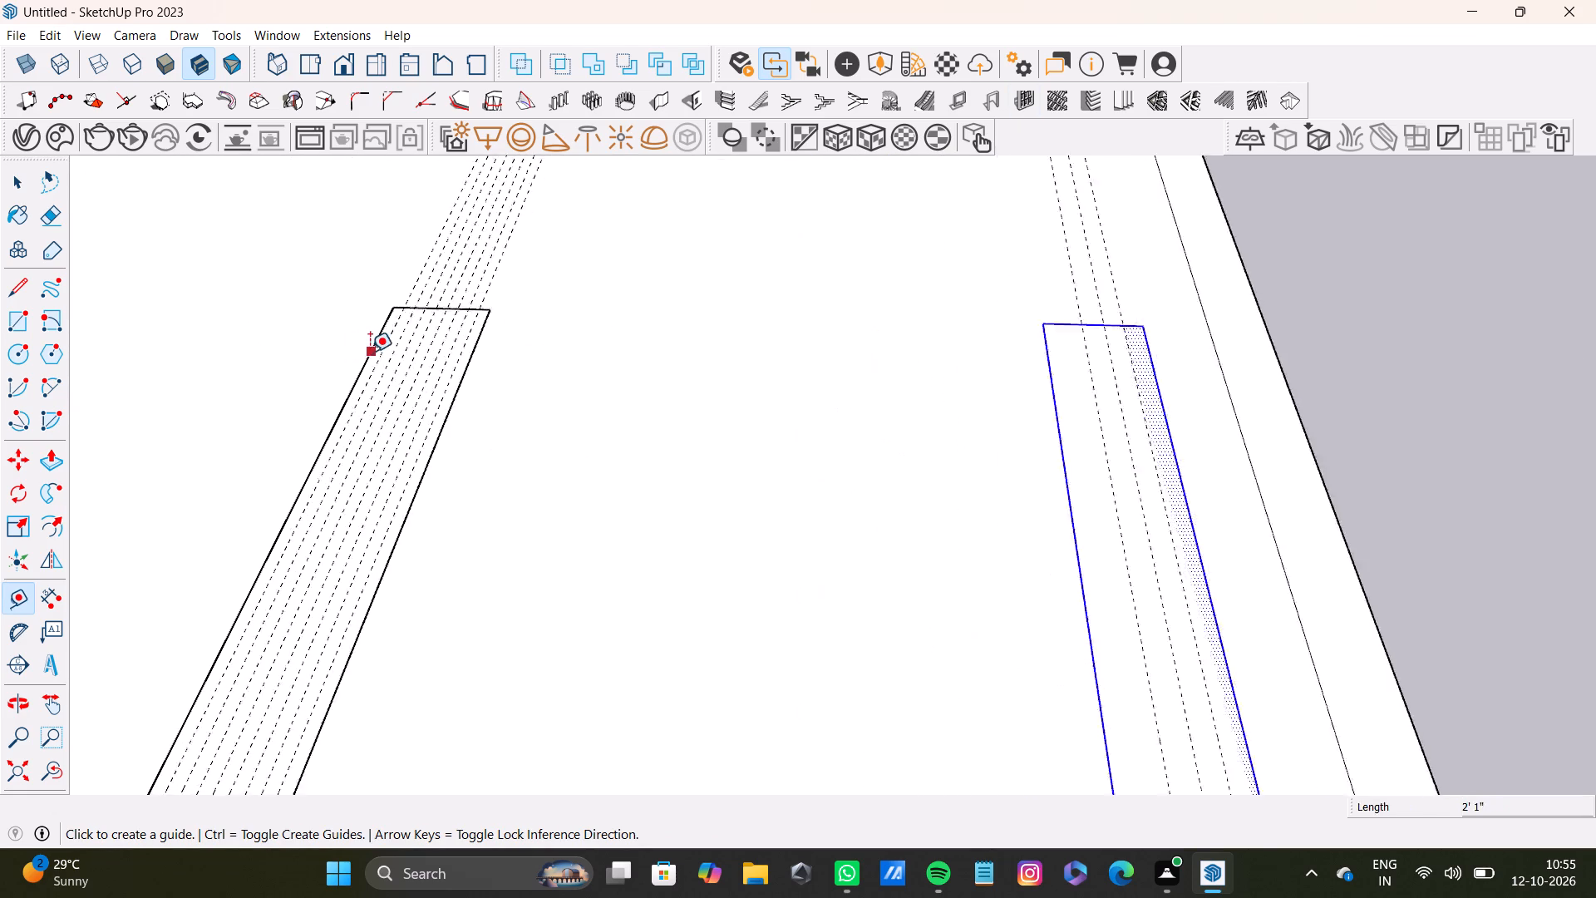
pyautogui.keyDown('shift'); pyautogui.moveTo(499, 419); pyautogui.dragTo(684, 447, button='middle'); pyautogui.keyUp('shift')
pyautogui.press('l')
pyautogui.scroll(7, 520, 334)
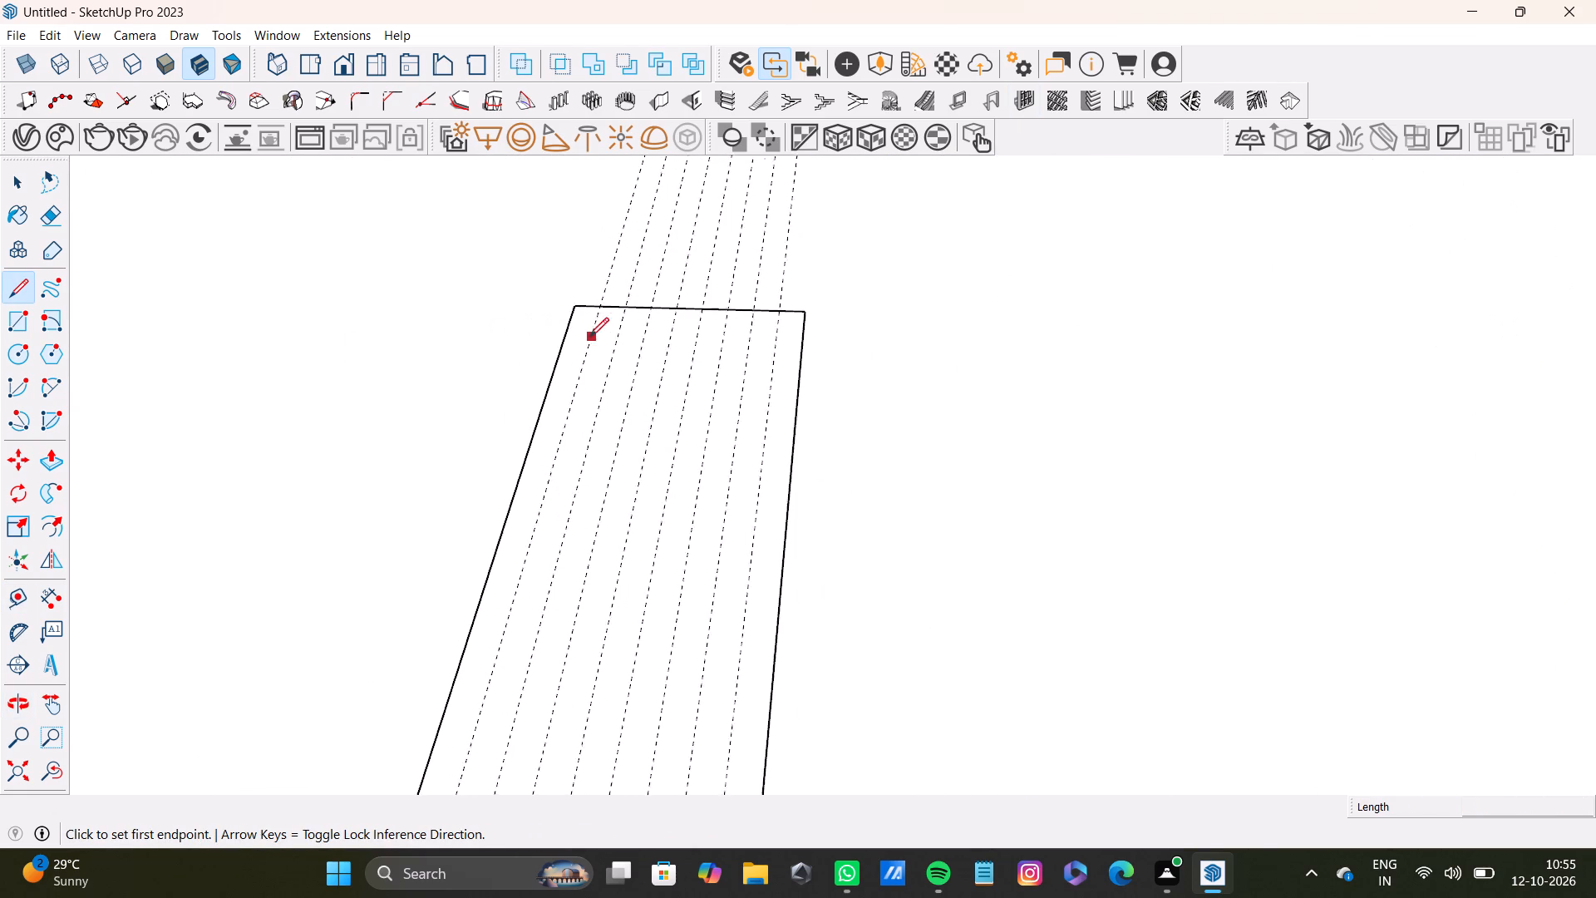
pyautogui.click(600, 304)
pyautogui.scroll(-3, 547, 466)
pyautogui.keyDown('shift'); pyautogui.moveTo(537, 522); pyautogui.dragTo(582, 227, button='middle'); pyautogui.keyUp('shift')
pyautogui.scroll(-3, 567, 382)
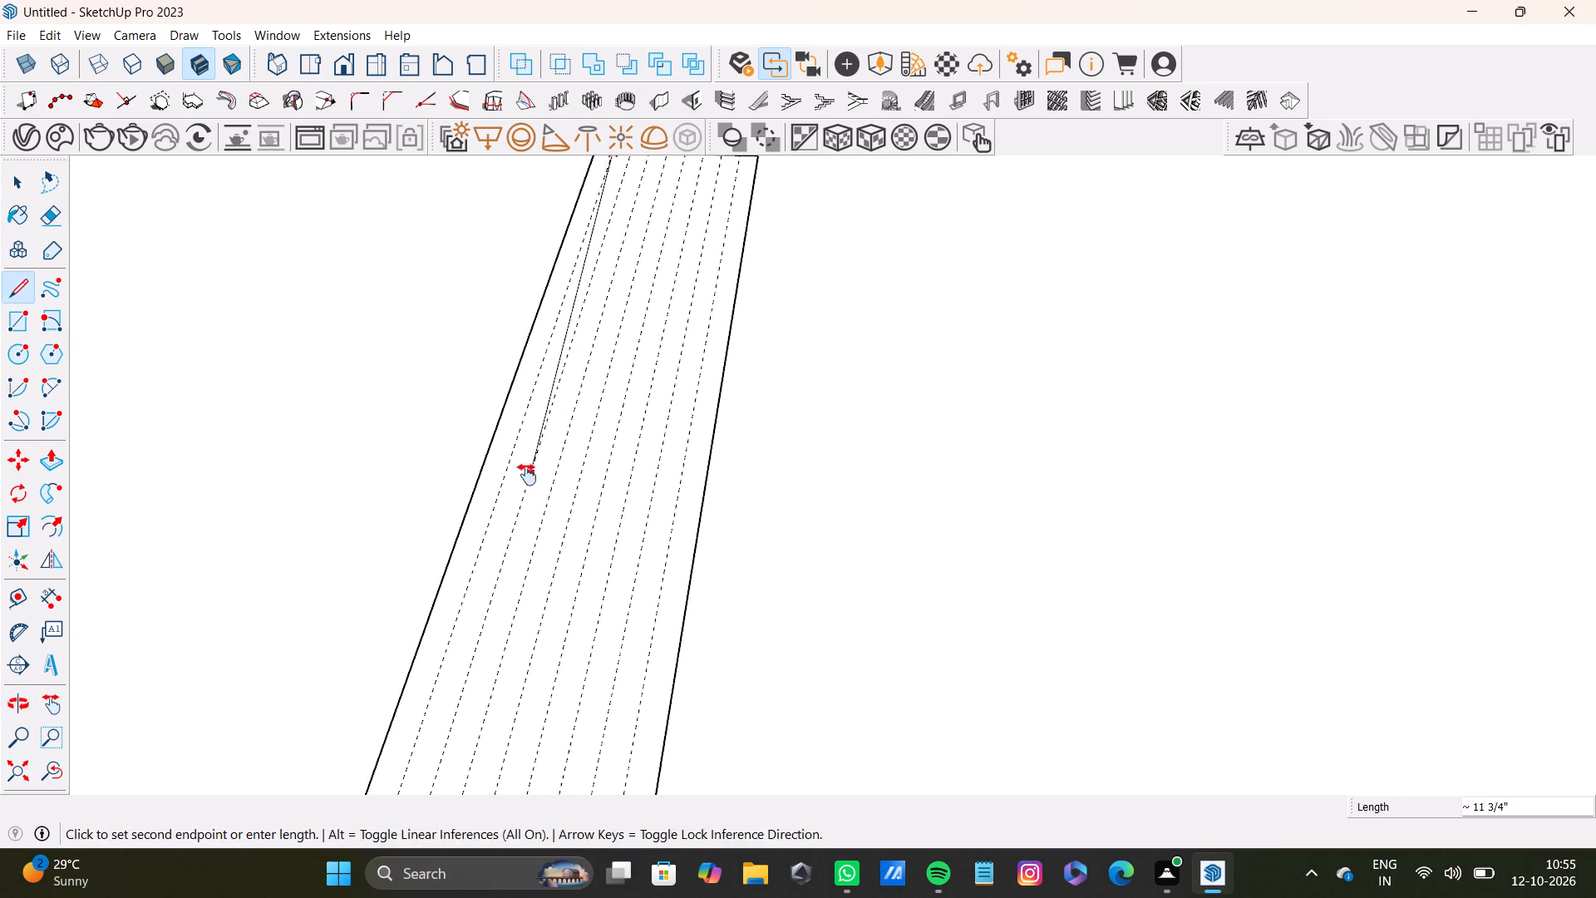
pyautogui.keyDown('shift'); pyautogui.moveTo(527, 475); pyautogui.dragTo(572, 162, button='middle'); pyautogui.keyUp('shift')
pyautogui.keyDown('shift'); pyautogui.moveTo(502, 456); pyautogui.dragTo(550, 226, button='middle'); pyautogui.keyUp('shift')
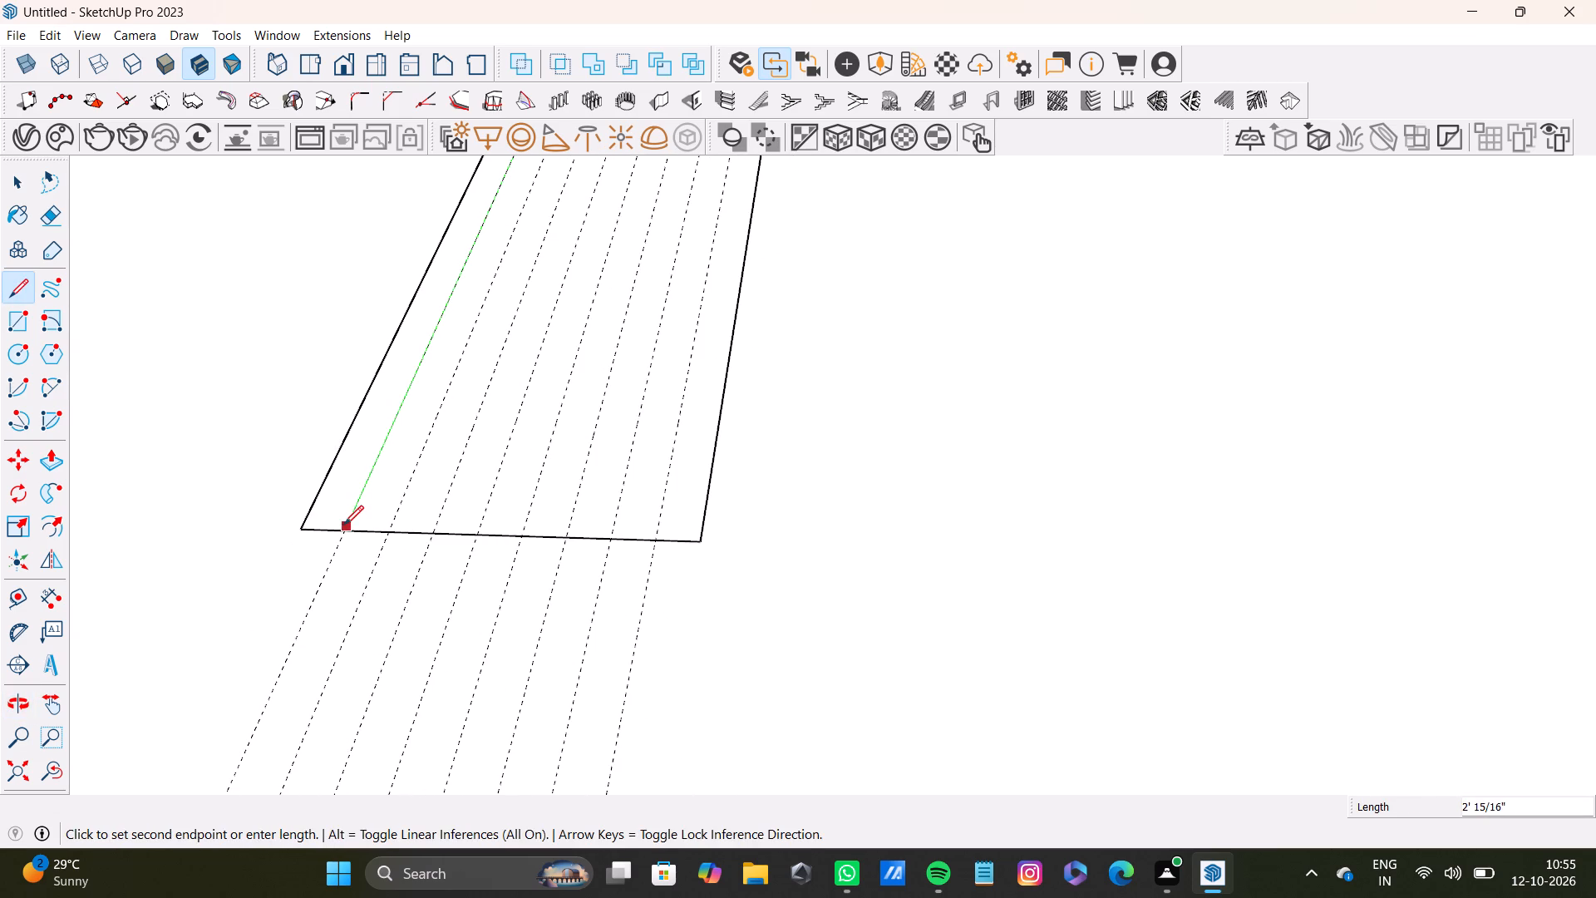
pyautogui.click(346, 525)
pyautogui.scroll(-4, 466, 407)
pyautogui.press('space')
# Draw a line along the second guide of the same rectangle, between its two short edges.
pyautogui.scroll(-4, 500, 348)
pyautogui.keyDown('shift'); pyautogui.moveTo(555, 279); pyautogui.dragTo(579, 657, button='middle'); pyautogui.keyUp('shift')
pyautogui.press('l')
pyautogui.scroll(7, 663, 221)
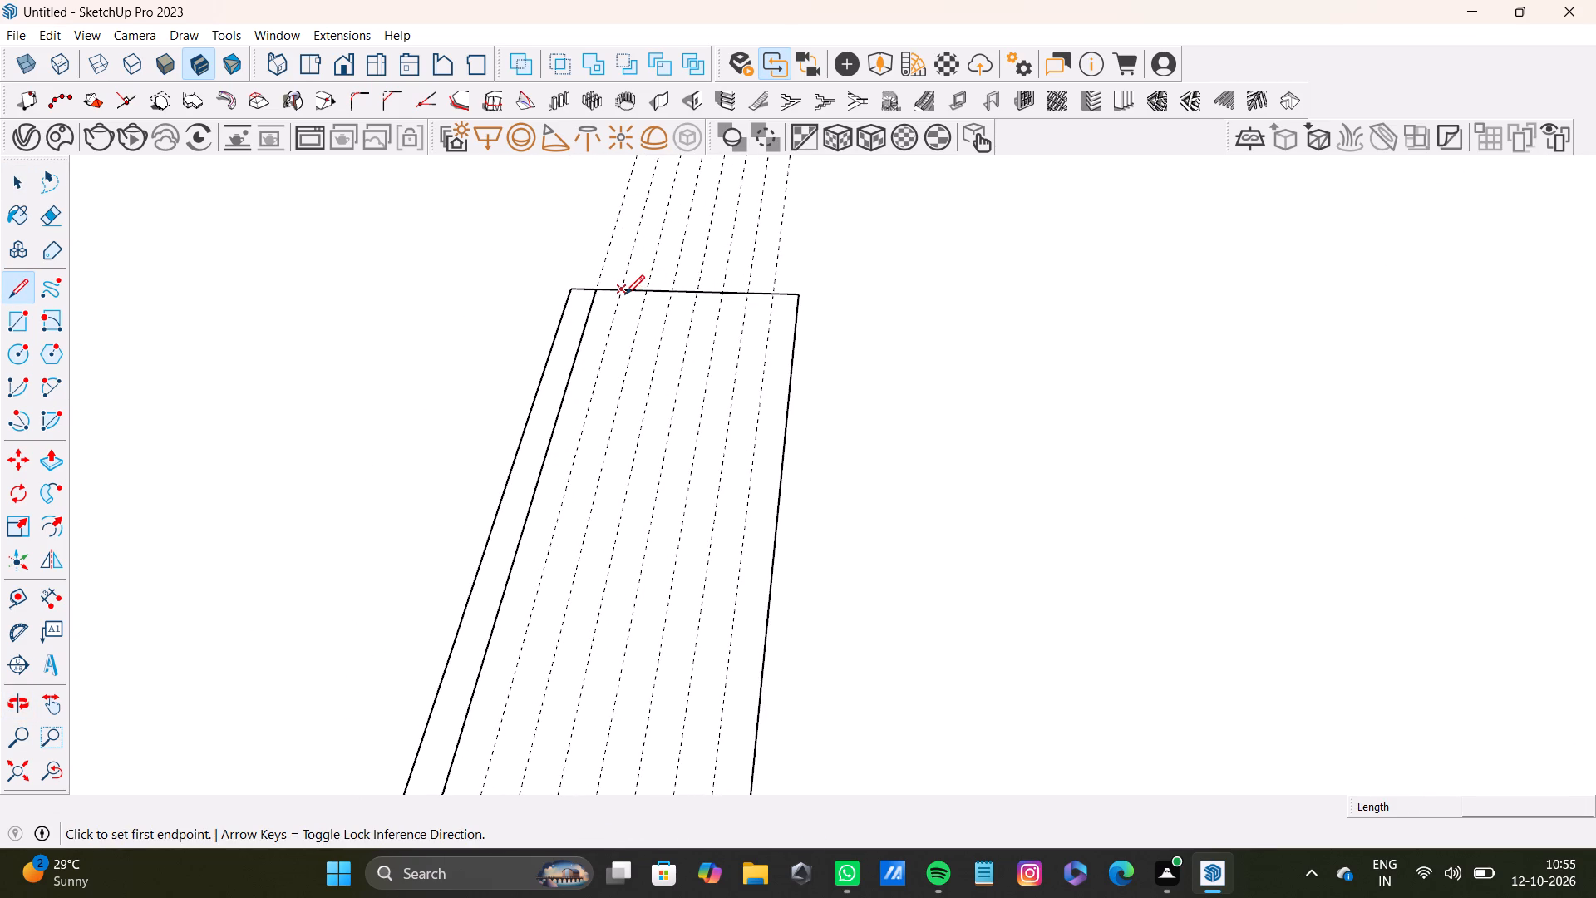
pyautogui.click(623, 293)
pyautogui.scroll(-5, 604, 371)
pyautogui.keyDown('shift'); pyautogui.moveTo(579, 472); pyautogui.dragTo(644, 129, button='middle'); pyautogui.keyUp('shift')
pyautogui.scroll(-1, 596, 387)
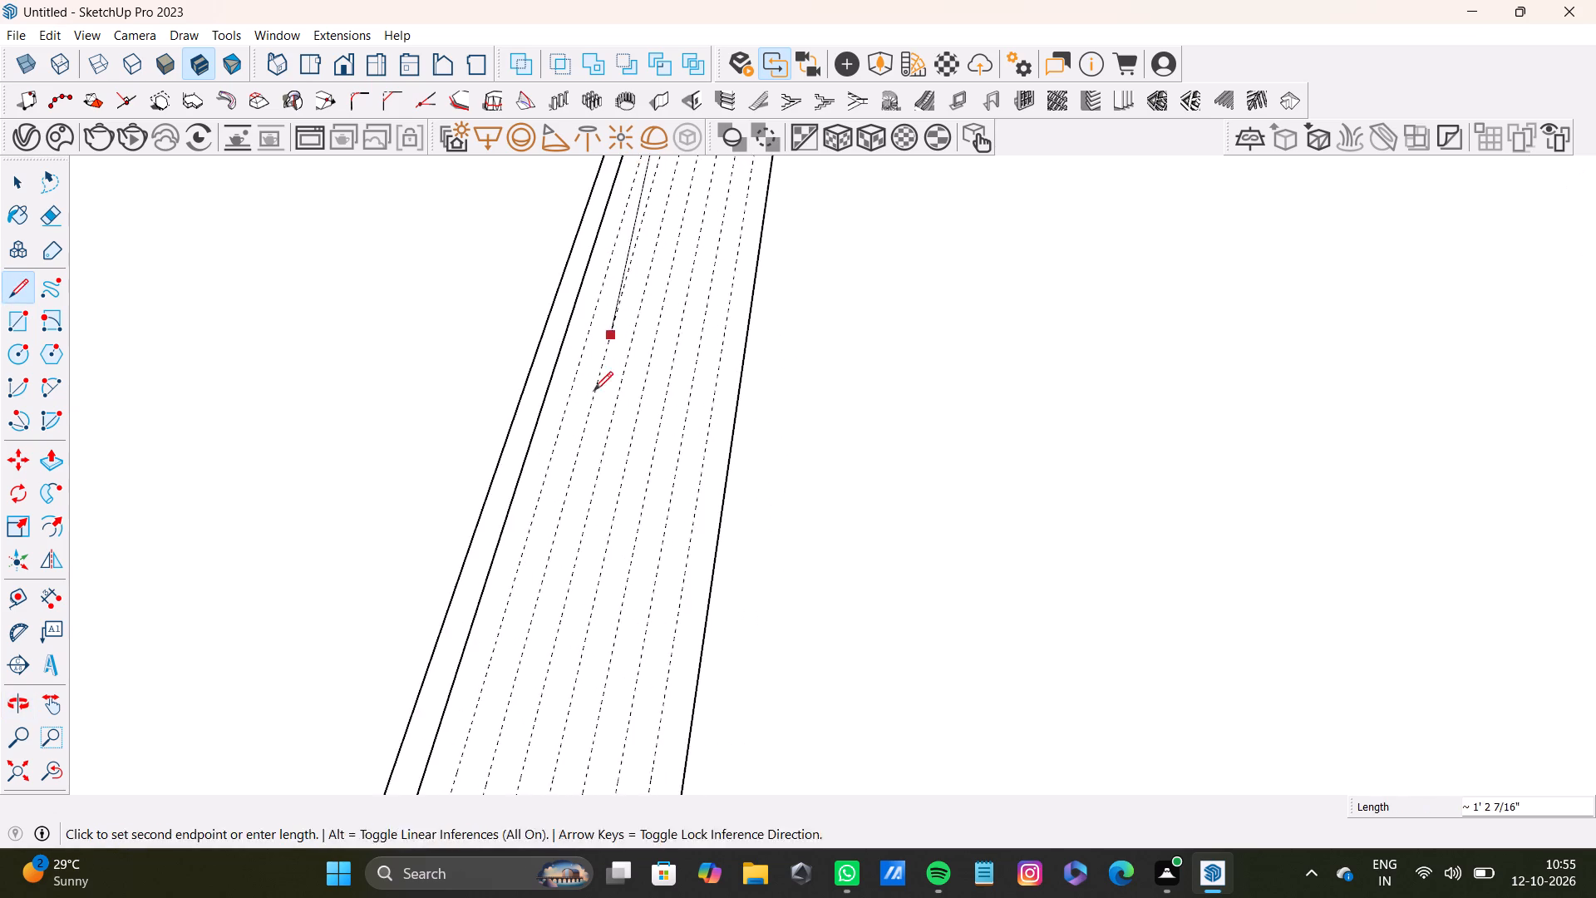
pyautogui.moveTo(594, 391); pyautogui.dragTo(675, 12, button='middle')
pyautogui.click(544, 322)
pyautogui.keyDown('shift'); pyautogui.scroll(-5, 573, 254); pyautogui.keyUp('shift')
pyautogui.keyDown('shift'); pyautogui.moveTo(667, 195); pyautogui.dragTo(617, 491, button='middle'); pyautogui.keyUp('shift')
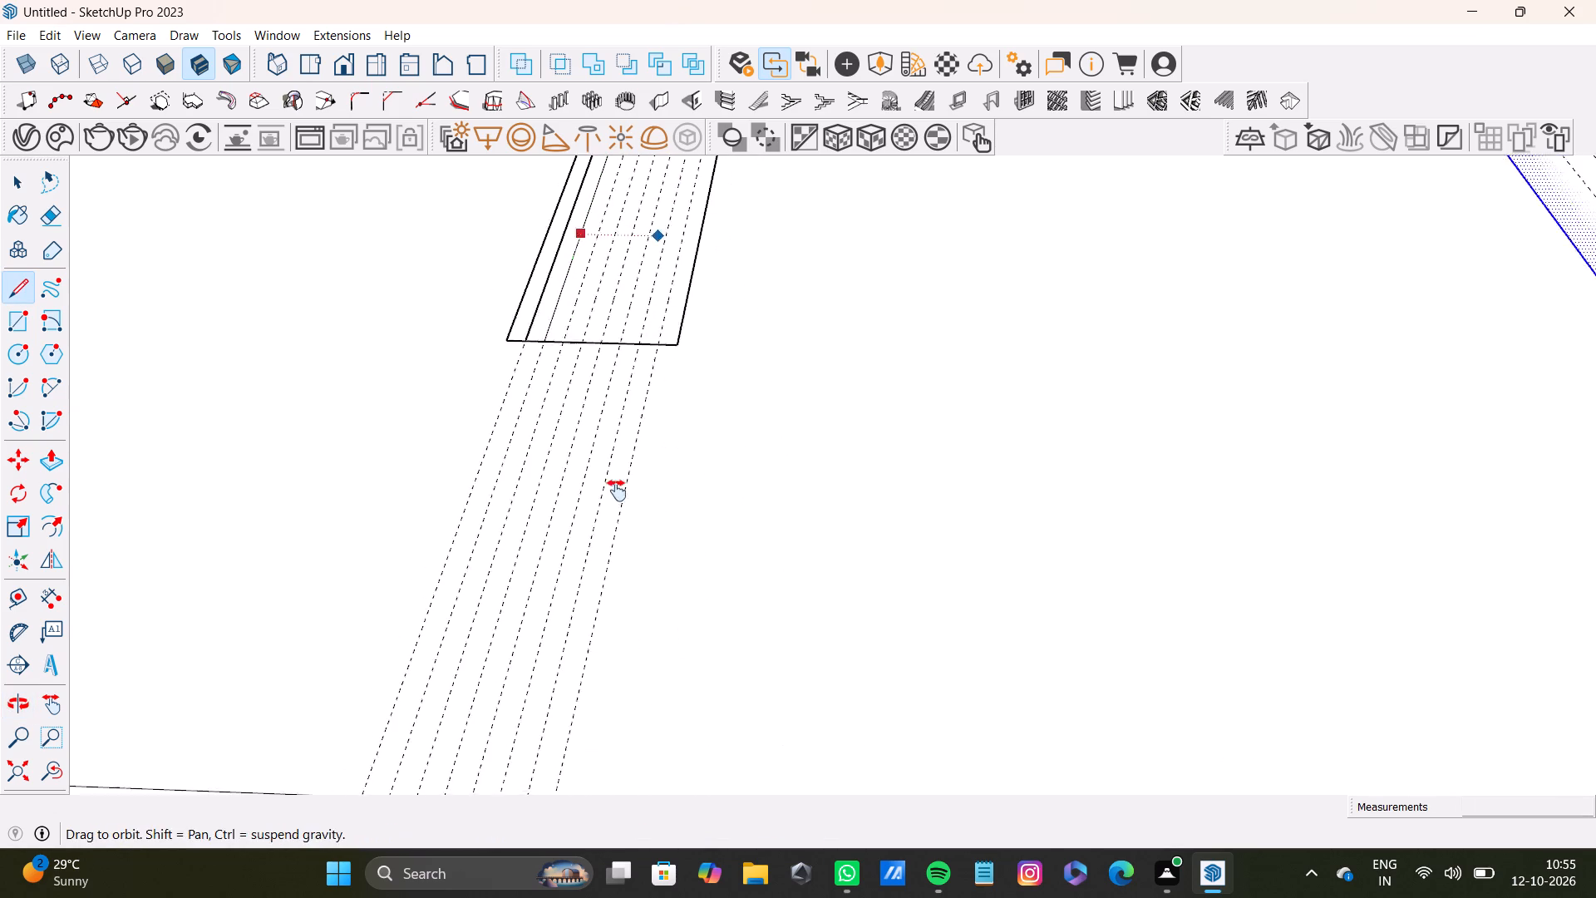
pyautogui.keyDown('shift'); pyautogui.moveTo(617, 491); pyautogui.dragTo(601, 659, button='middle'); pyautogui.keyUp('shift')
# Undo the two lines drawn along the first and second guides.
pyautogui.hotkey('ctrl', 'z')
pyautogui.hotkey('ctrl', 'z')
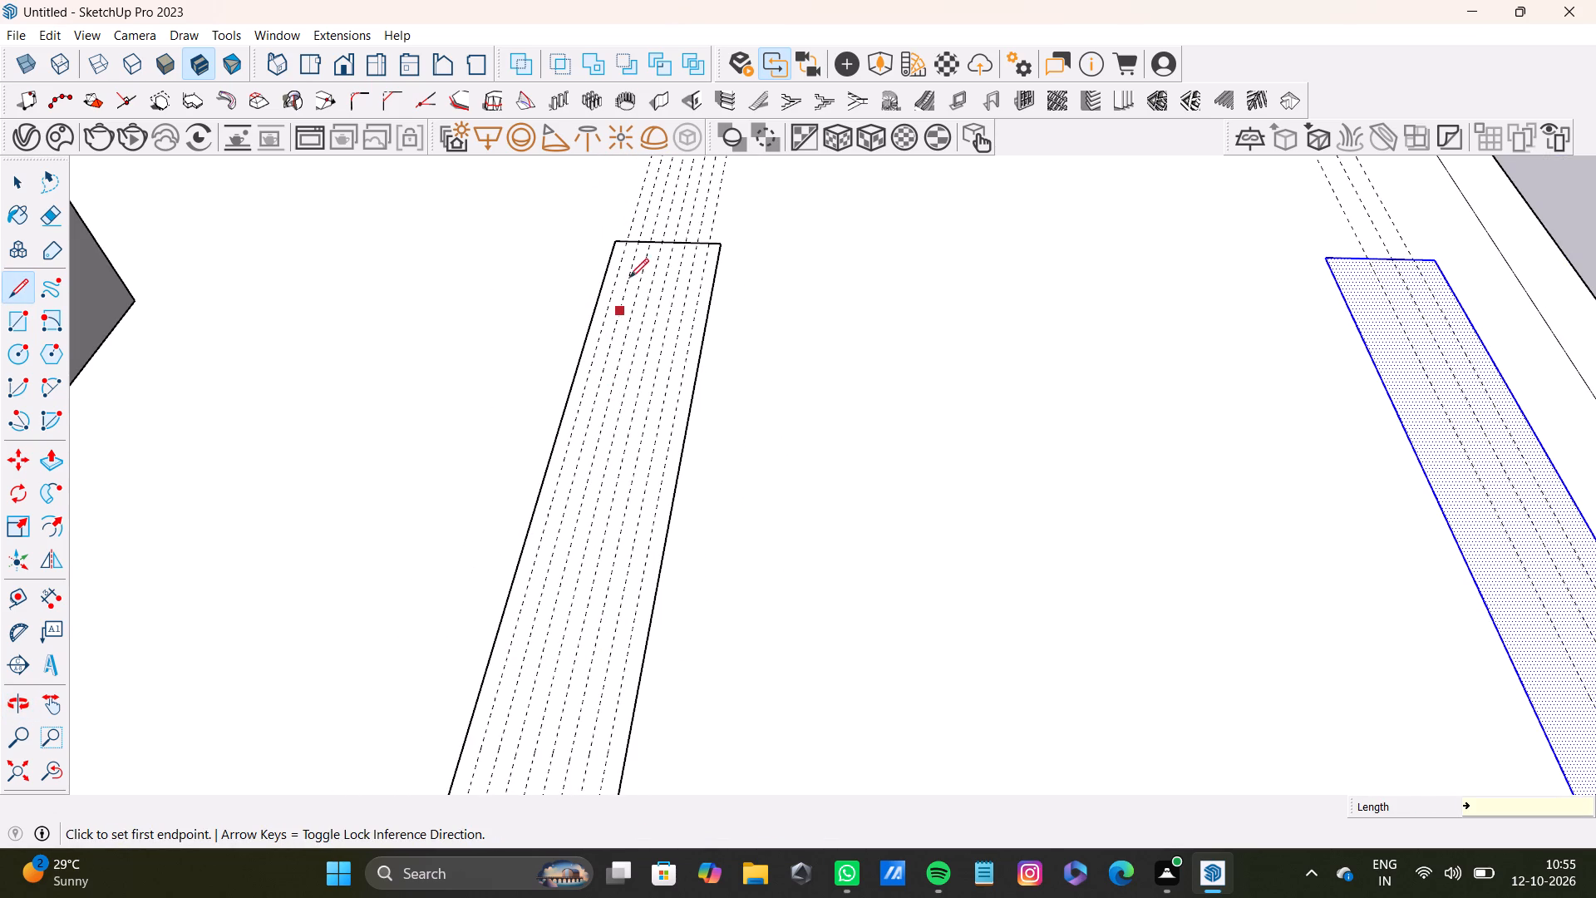
# Draw a line along the first guide from the box side, between the rectangle's far and near short edges.
pyautogui.press('l')
pyautogui.scroll(11, 624, 271)
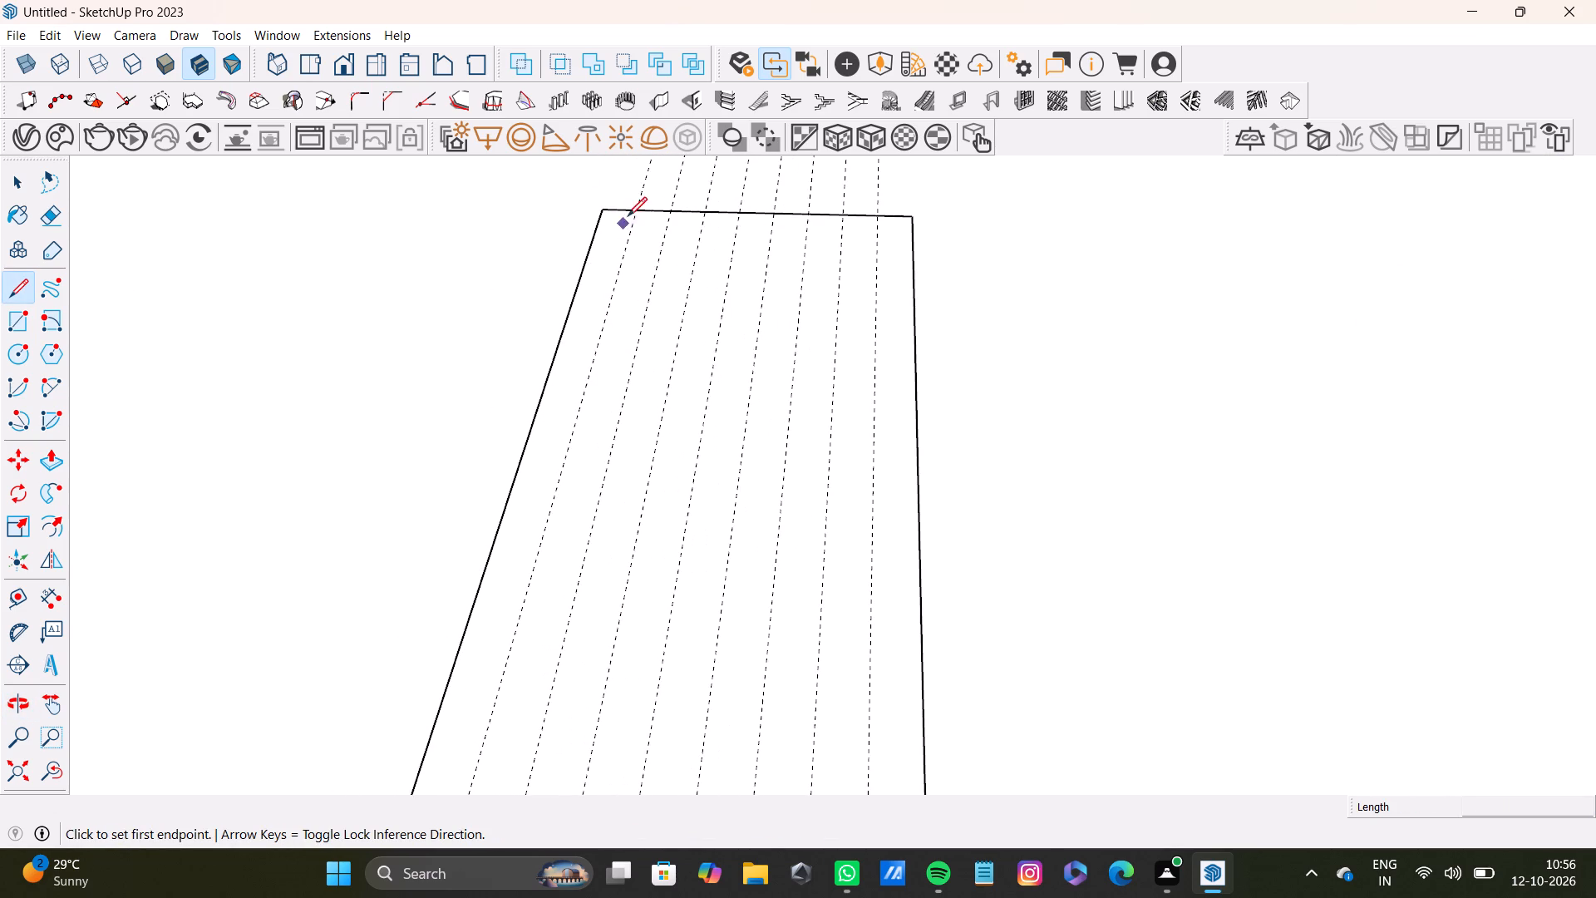
pyautogui.click(635, 211)
pyautogui.scroll(-13, 603, 374)
pyautogui.keyDown('shift'); pyautogui.moveTo(549, 461); pyautogui.dragTo(633, 210, button='middle'); pyautogui.keyUp('shift')
pyautogui.scroll(-3, 584, 401)
pyautogui.keyDown('shift'); pyautogui.moveTo(584, 401); pyautogui.dragTo(644, 218, button='middle'); pyautogui.keyUp('shift')
pyautogui.scroll(6, 594, 381)
pyautogui.click(604, 423)
pyautogui.scroll(-4, 645, 358)
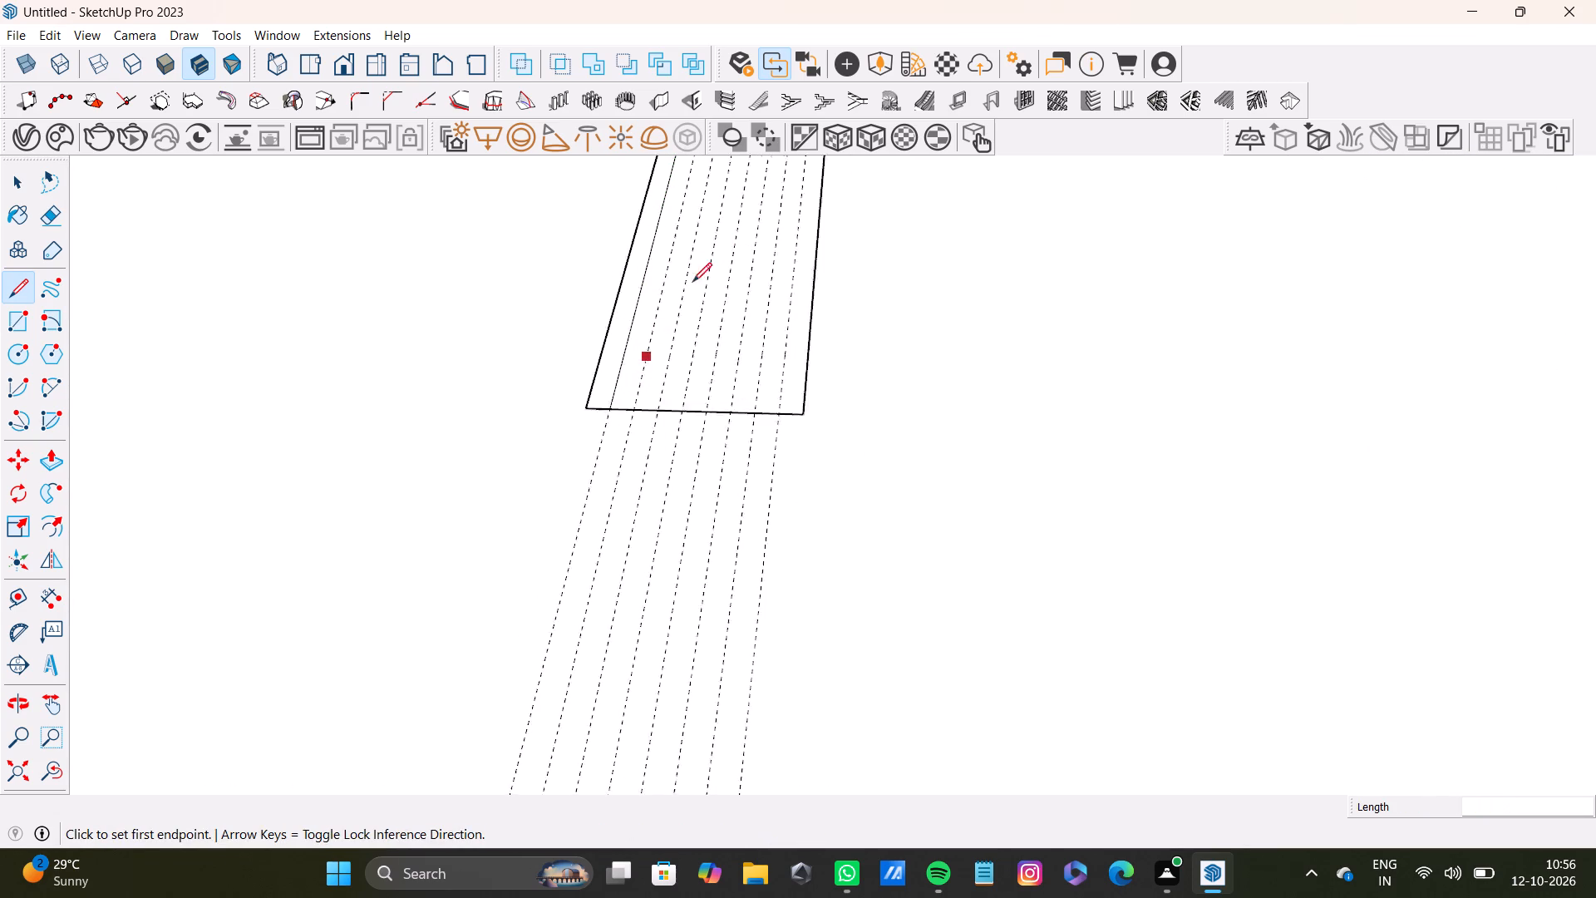
# Draw a line along the rectangle's second guide, from its far short edge to its near short edge.
pyautogui.moveTo(713, 221); pyautogui.dragTo(676, 733, button='middle')
pyautogui.scroll(10, 712, 321)
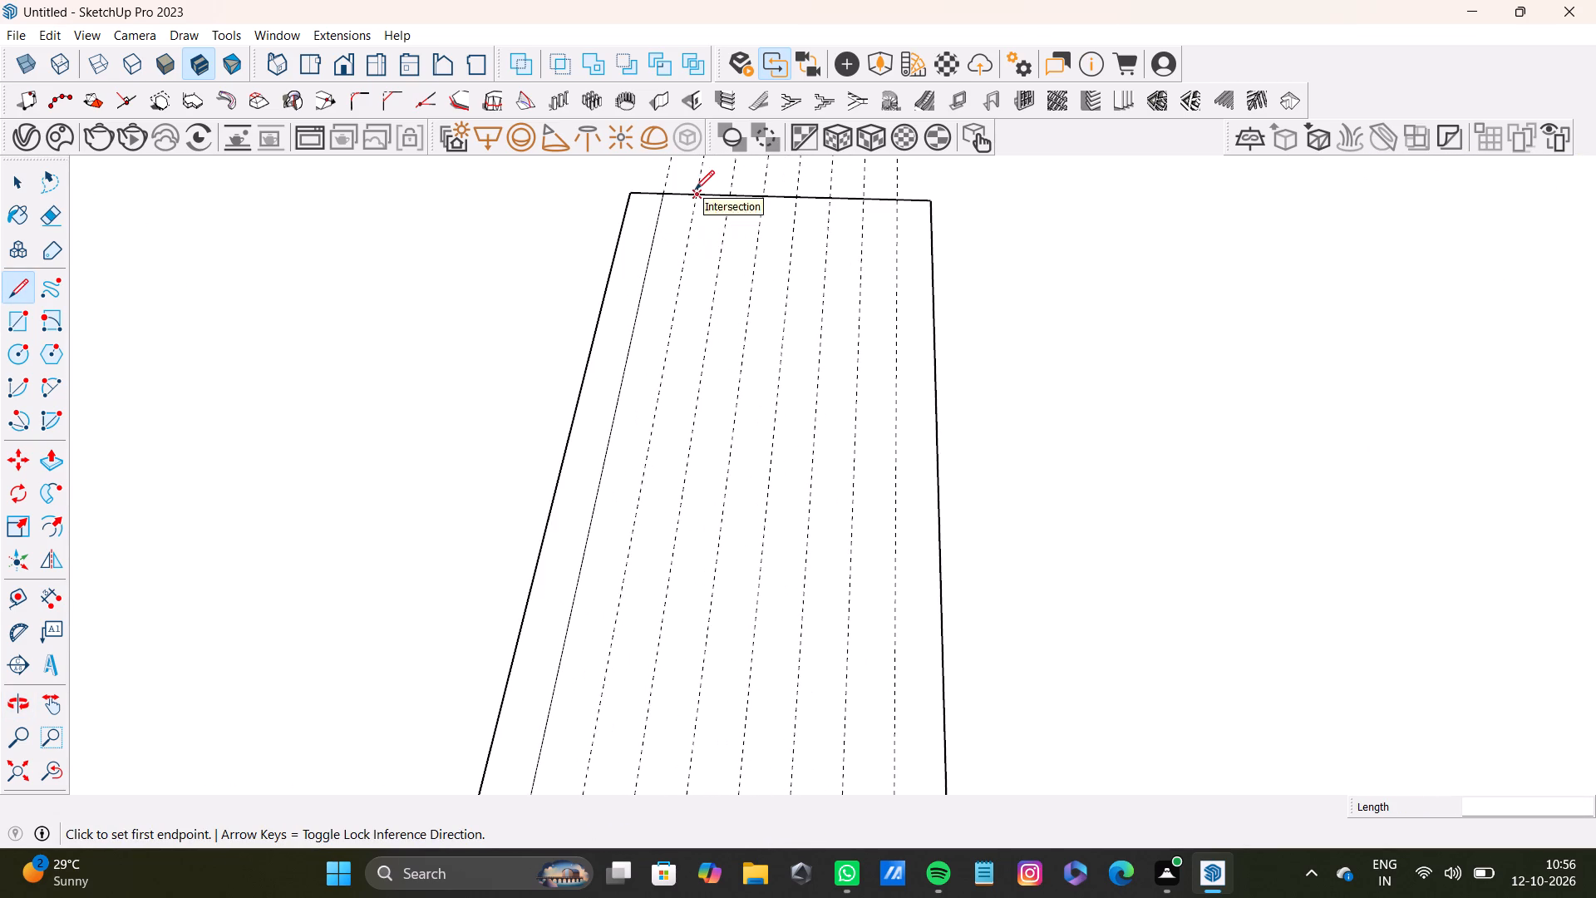
pyautogui.click(696, 196)
pyautogui.scroll(-9, 682, 380)
pyautogui.keyDown('shift'); pyautogui.moveTo(661, 385); pyautogui.dragTo(706, 170, button='middle'); pyautogui.keyUp('shift')
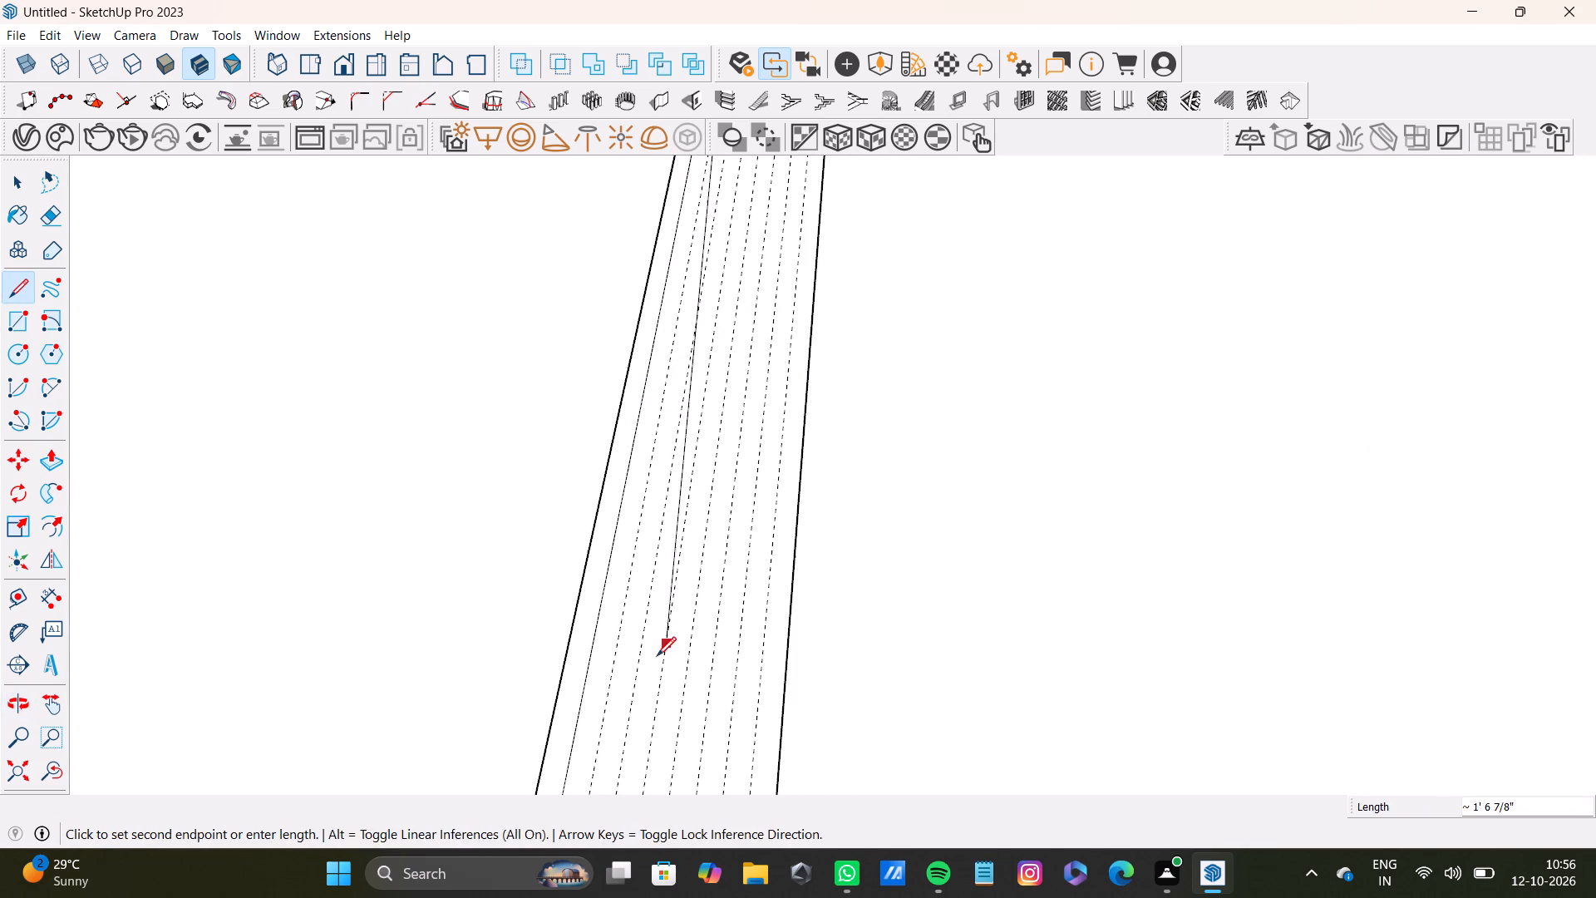
pyautogui.keyDown('shift'); pyautogui.moveTo(657, 656); pyautogui.dragTo(657, 289, button='middle'); pyautogui.keyUp('shift')
pyautogui.scroll(3, 590, 535)
pyautogui.click(540, 540)
pyautogui.scroll(-3, 633, 431)
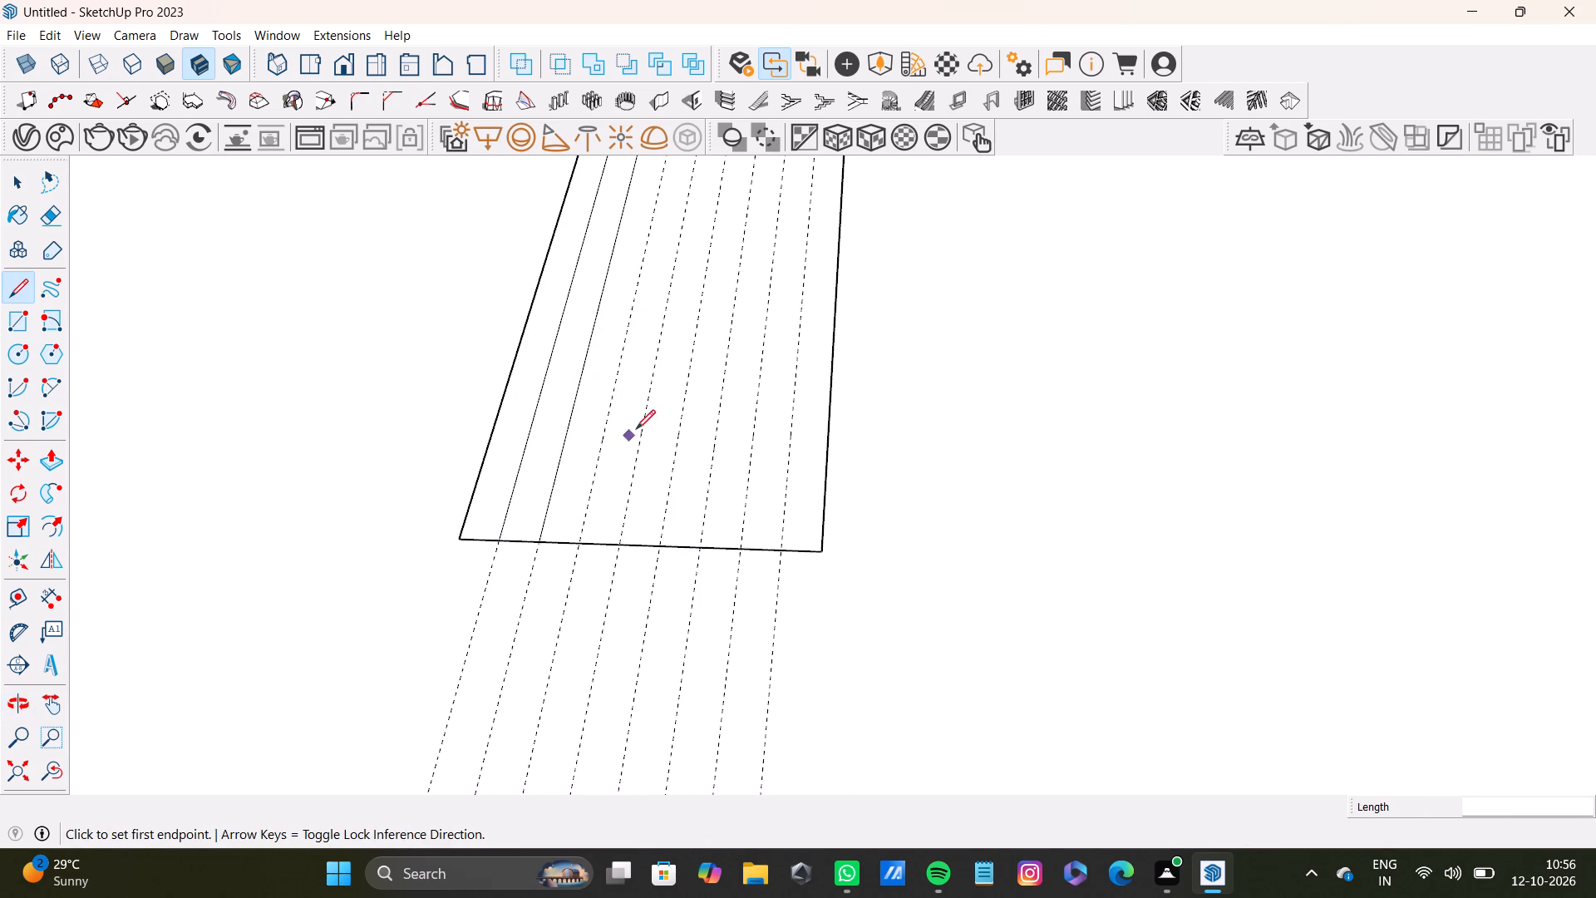
# Draw a 2' 1" line along the rectangle's third guide, from its far short edge to its near short edge.
pyautogui.scroll(-1, 636, 429)
pyautogui.keyDown('shift'); pyautogui.moveTo(704, 307); pyautogui.dragTo(746, 871, button='middle'); pyautogui.keyUp('shift')
pyautogui.scroll(9, 816, 353)
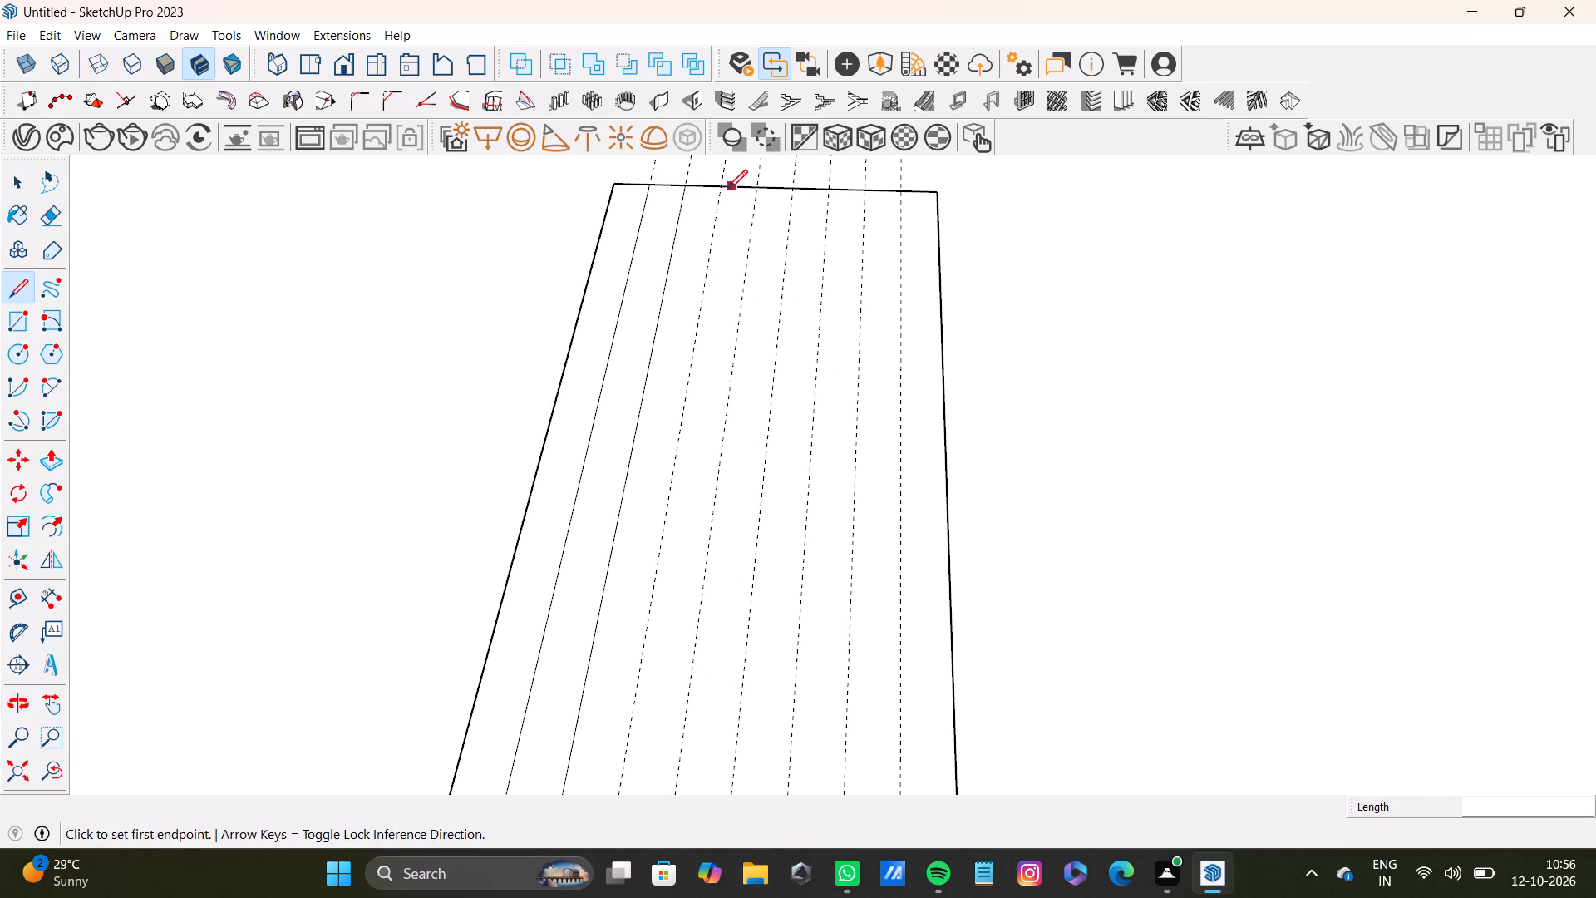
pyautogui.click(721, 189)
pyautogui.scroll(-8, 717, 342)
pyautogui.keyDown('shift'); pyautogui.moveTo(667, 496); pyautogui.dragTo(717, 195, button='middle'); pyautogui.keyUp('shift')
pyautogui.scroll(-3, 708, 373)
pyautogui.keyDown('shift'); pyautogui.moveTo(731, 136); pyautogui.dragTo(731, 143, button='middle'); pyautogui.keyUp('shift')
pyautogui.scroll(-3, 688, 560)
pyautogui.keyDown('shift'); pyautogui.moveTo(674, 592); pyautogui.dragTo(682, 258, button='middle'); pyautogui.keyUp('shift')
pyautogui.scroll(5, 677, 417)
pyautogui.click(633, 390)
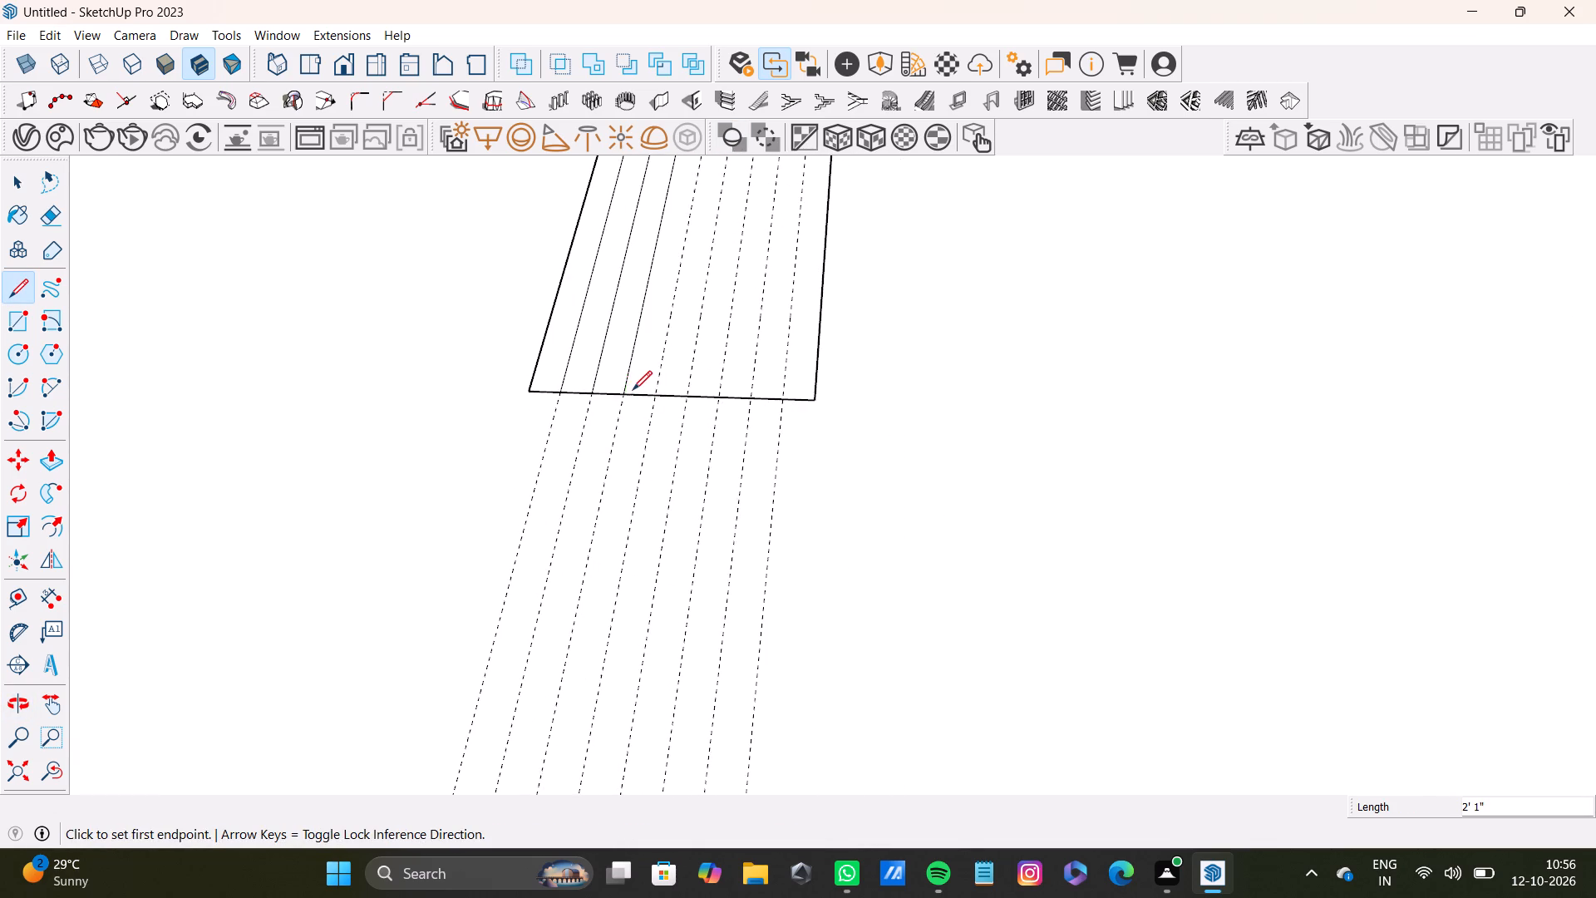
# Draw a 2' 1" line along the rectangle's fourth guide, from its far short edge to its near short edge.
pyautogui.keyDown('shift'); pyautogui.scroll(-4, 677, 348); pyautogui.keyUp('shift')
pyautogui.keyDown('shift'); pyautogui.moveTo(695, 334); pyautogui.dragTo(684, 698, button='middle'); pyautogui.keyUp('shift')
pyautogui.keyDown('shift'); pyautogui.moveTo(771, 175); pyautogui.dragTo(732, 525, button='middle'); pyautogui.keyUp('shift')
pyautogui.scroll(4, 713, 395)
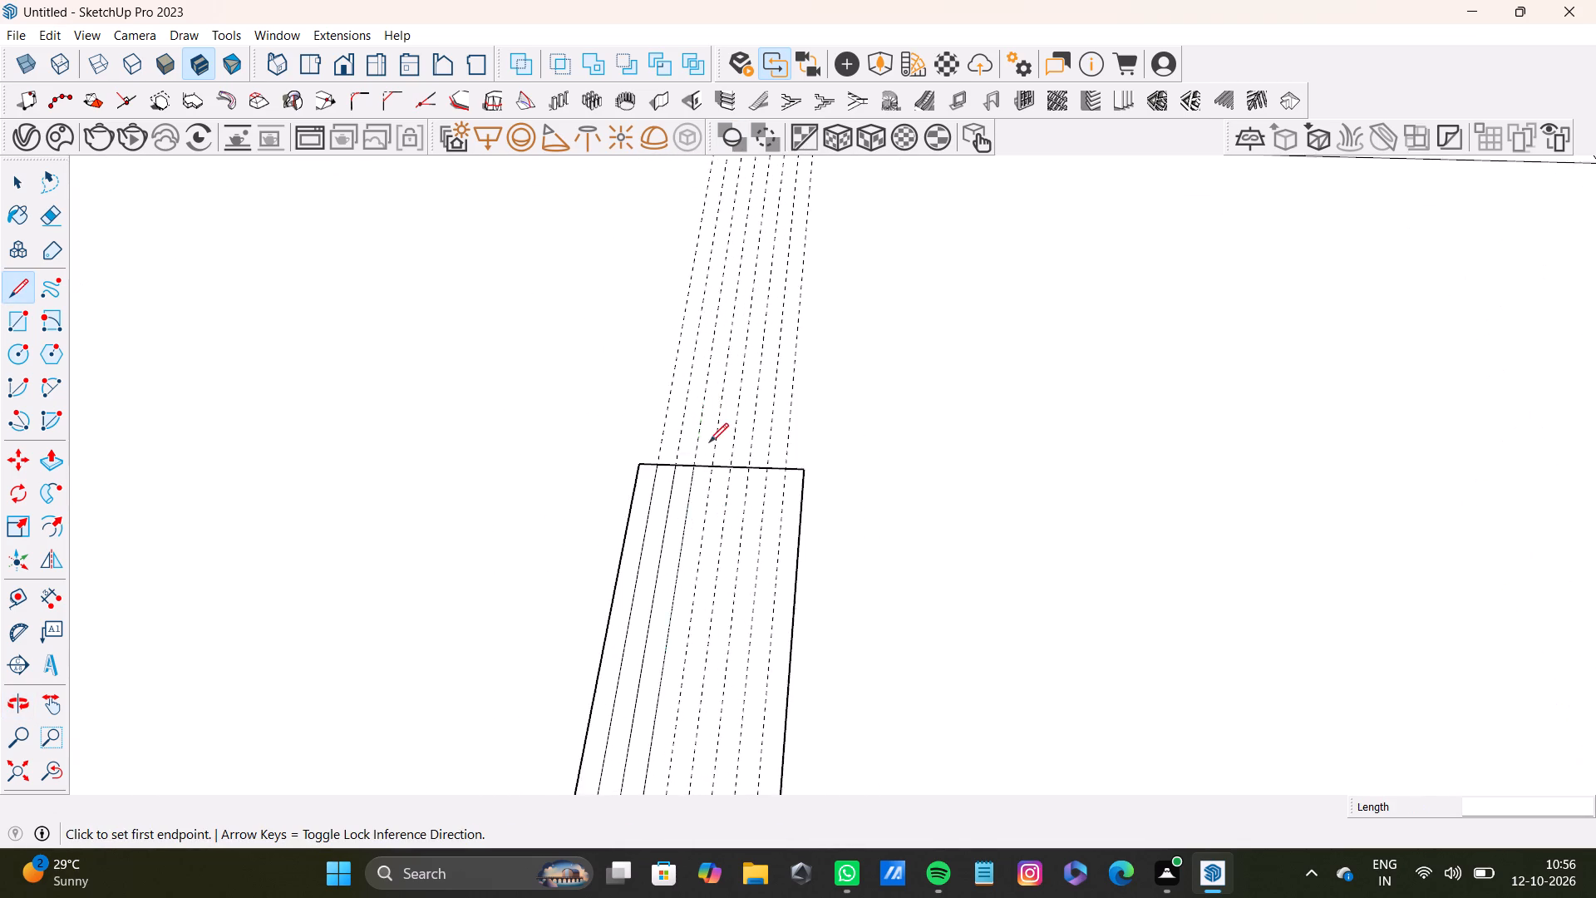
pyautogui.scroll(5, 709, 442)
pyautogui.click(715, 482)
pyautogui.scroll(-4, 719, 593)
pyautogui.moveTo(706, 624); pyautogui.dragTo(726, 359, button='middle')
pyautogui.scroll(-3, 707, 472)
pyautogui.keyDown('shift'); pyautogui.moveTo(695, 554); pyautogui.dragTo(706, 517, button='middle'); pyautogui.keyUp('shift')
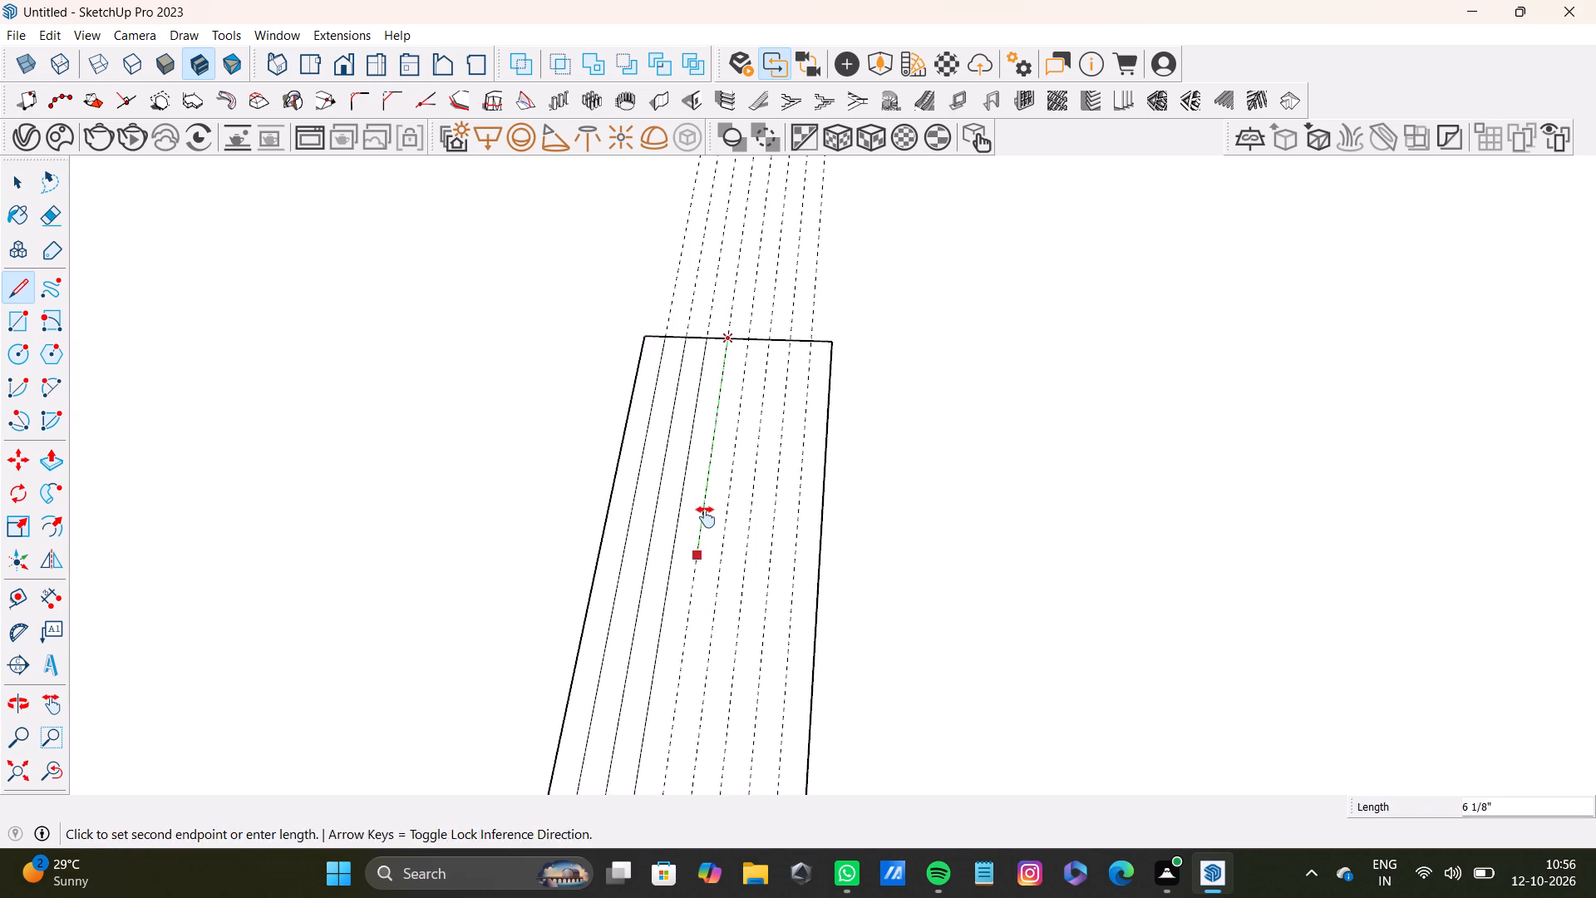
pyautogui.keyDown('shift'); pyautogui.moveTo(706, 517); pyautogui.dragTo(768, 204, button='middle'); pyautogui.keyUp('shift')
pyautogui.scroll(-2, 764, 422)
pyautogui.moveTo(739, 521); pyautogui.dragTo(813, 107, button='middle')
pyautogui.moveTo(762, 481); pyautogui.dragTo(796, 290, button='middle')
pyautogui.scroll(3, 765, 447)
pyautogui.click(782, 424)
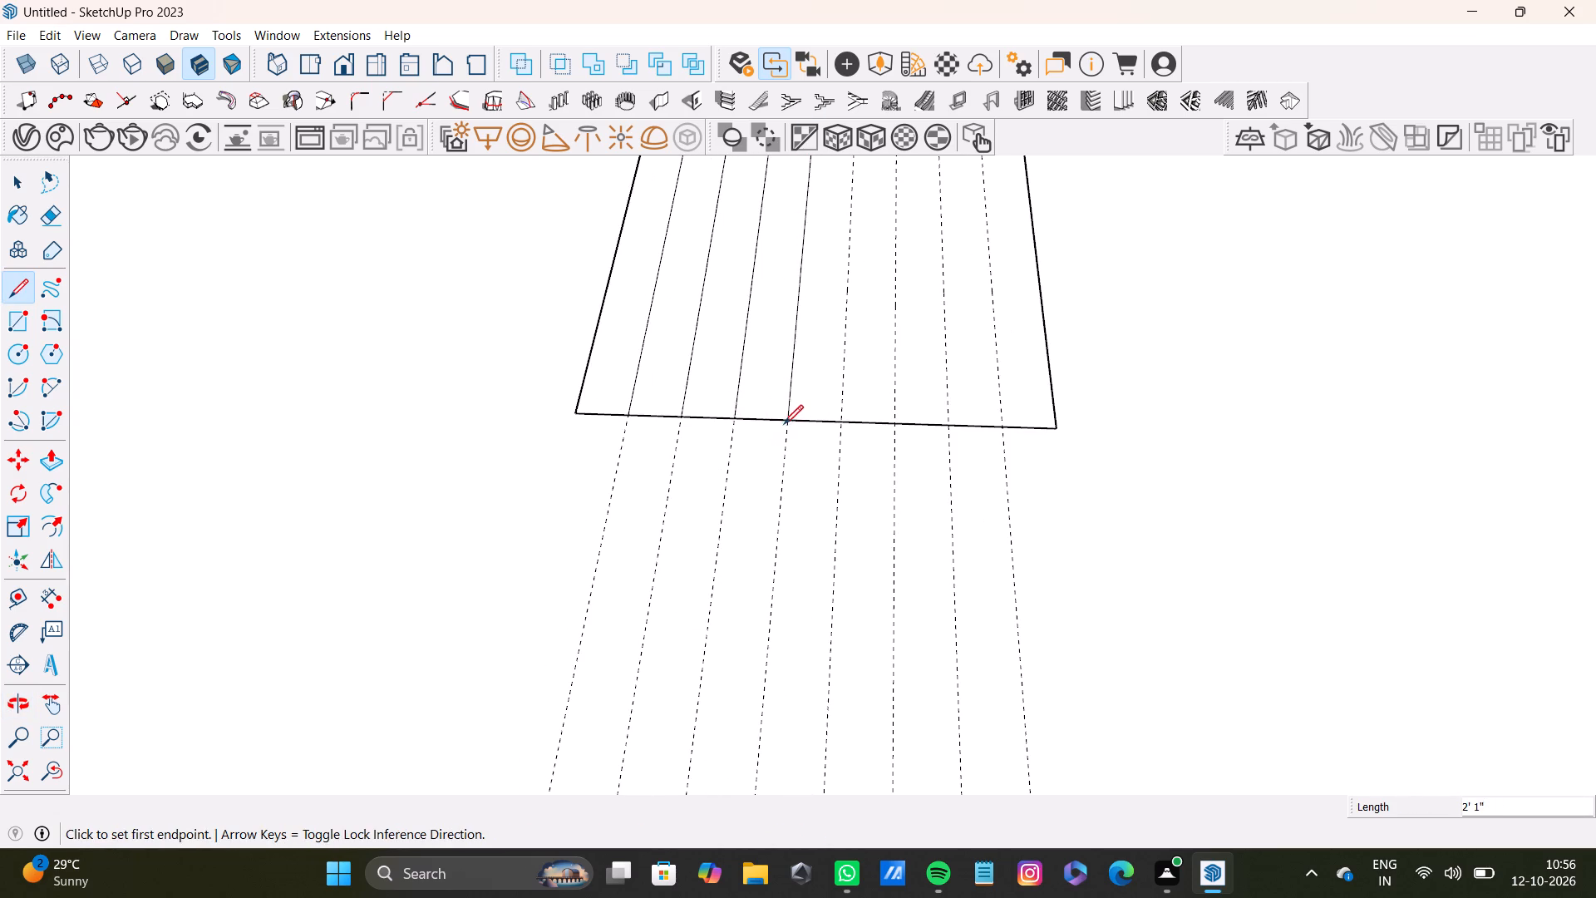
# Draw a line along the rectangle's fifth guide, from its far short edge to its near short edge.
pyautogui.scroll(-4, 820, 380)
pyautogui.keyDown('shift'); pyautogui.moveTo(874, 258); pyautogui.dragTo(860, 769, button='middle'); pyautogui.keyUp('shift')
pyautogui.scroll(2, 852, 336)
pyautogui.keyDown('shift'); pyautogui.moveTo(882, 260); pyautogui.dragTo(867, 664, button='middle'); pyautogui.keyUp('shift')
pyautogui.scroll(4, 874, 457)
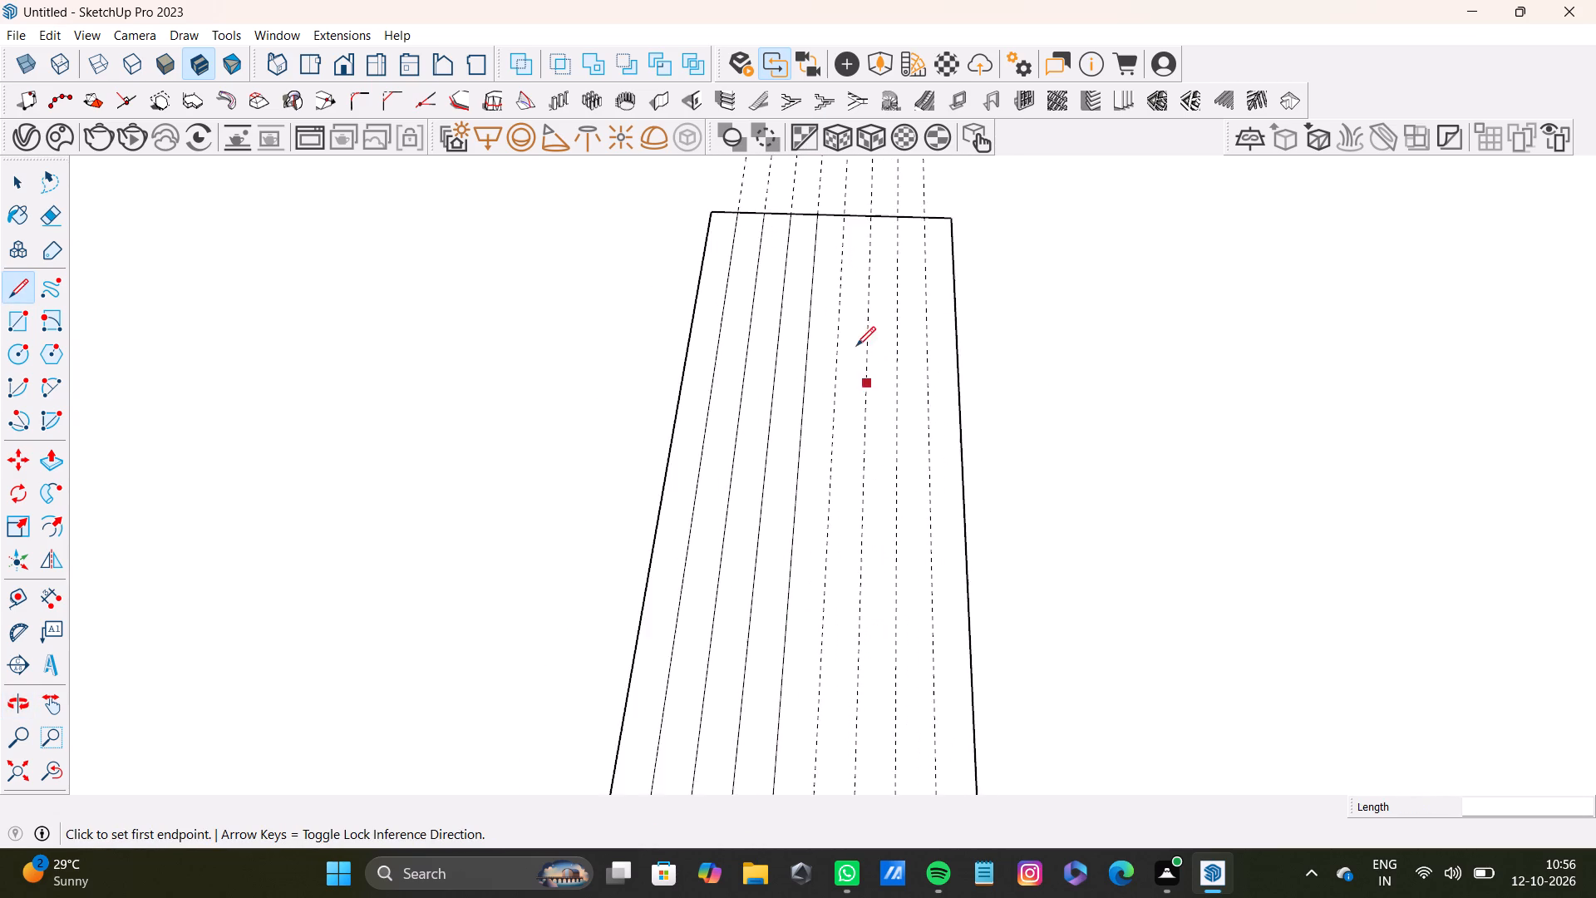
pyautogui.scroll(2, 856, 346)
pyautogui.click(840, 175)
pyautogui.scroll(-4, 884, 466)
pyautogui.keyDown('shift'); pyautogui.moveTo(869, 571); pyautogui.dragTo(883, 348, button='middle'); pyautogui.keyUp('shift')
pyautogui.scroll(-3, 856, 531)
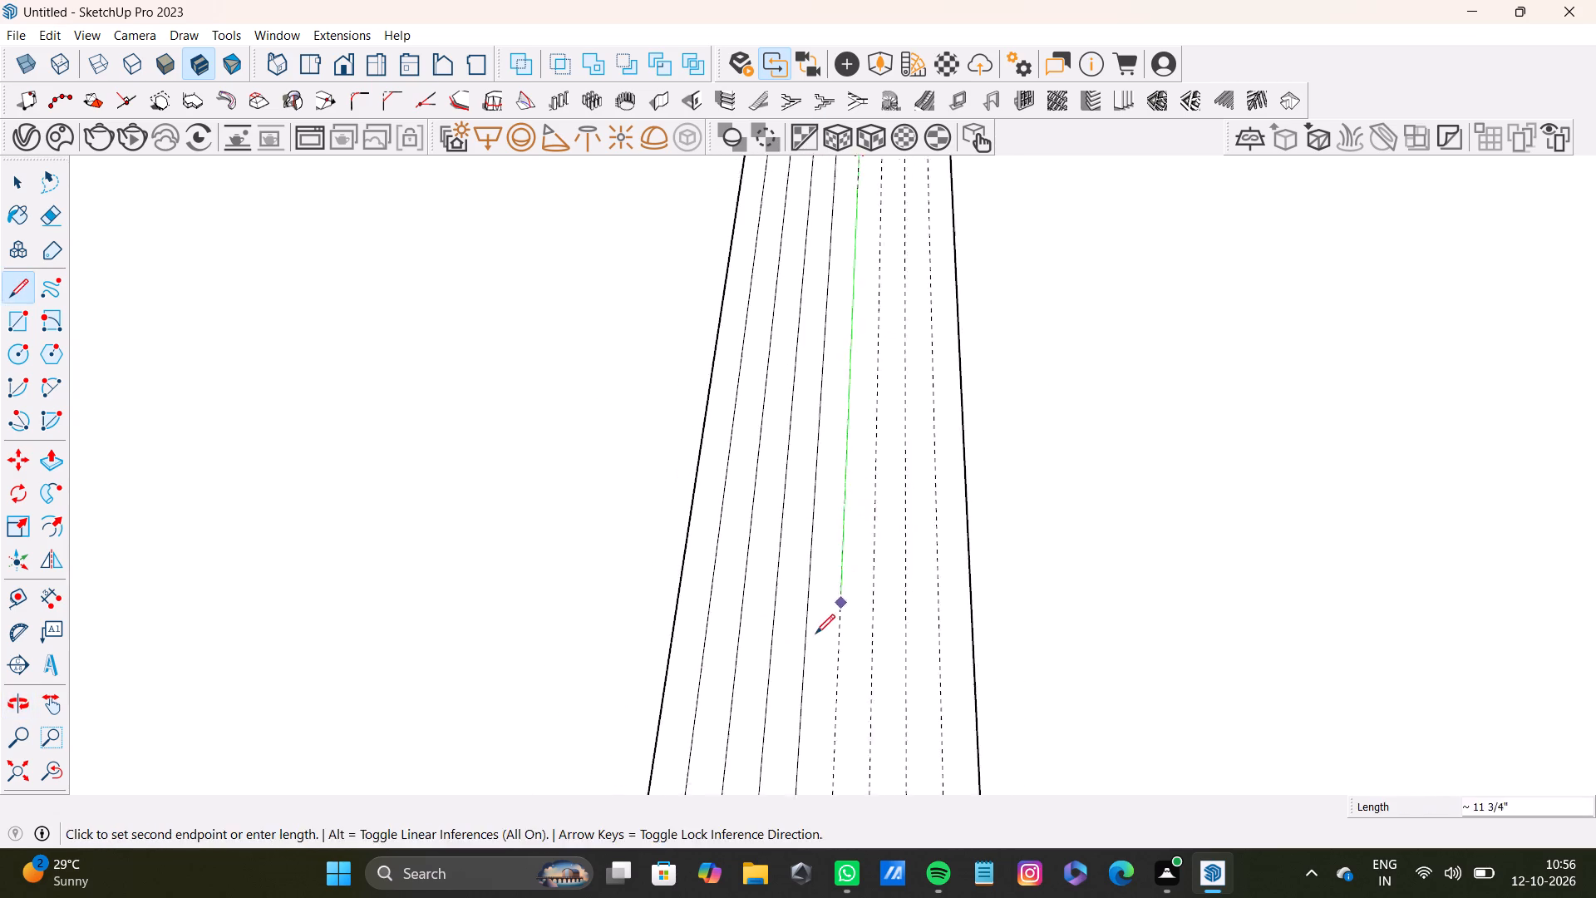
pyautogui.keyDown('shift'); pyautogui.moveTo(815, 624); pyautogui.dragTo(870, 323, button='middle'); pyautogui.keyUp('shift')
pyautogui.moveTo(879, 543); pyautogui.dragTo(923, 265, button='middle')
pyautogui.scroll(-3, 948, 658)
pyautogui.keyDown('shift'); pyautogui.moveTo(946, 695); pyautogui.dragTo(956, 233, button='middle'); pyautogui.keyUp('shift')
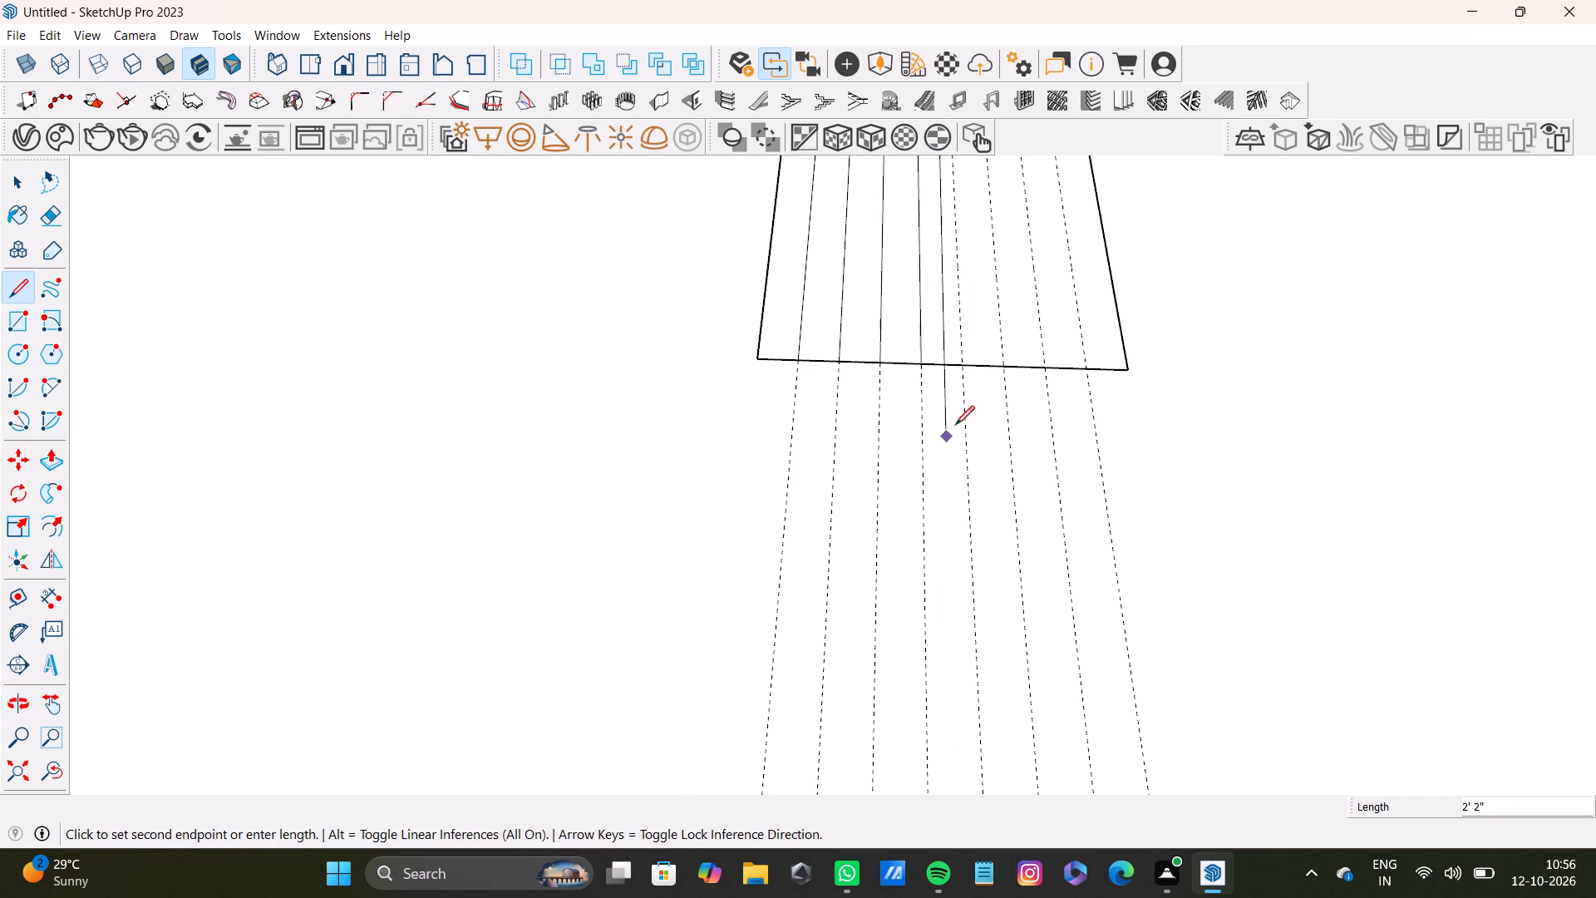
pyautogui.click(969, 362)
pyautogui.scroll(-10, 973, 333)
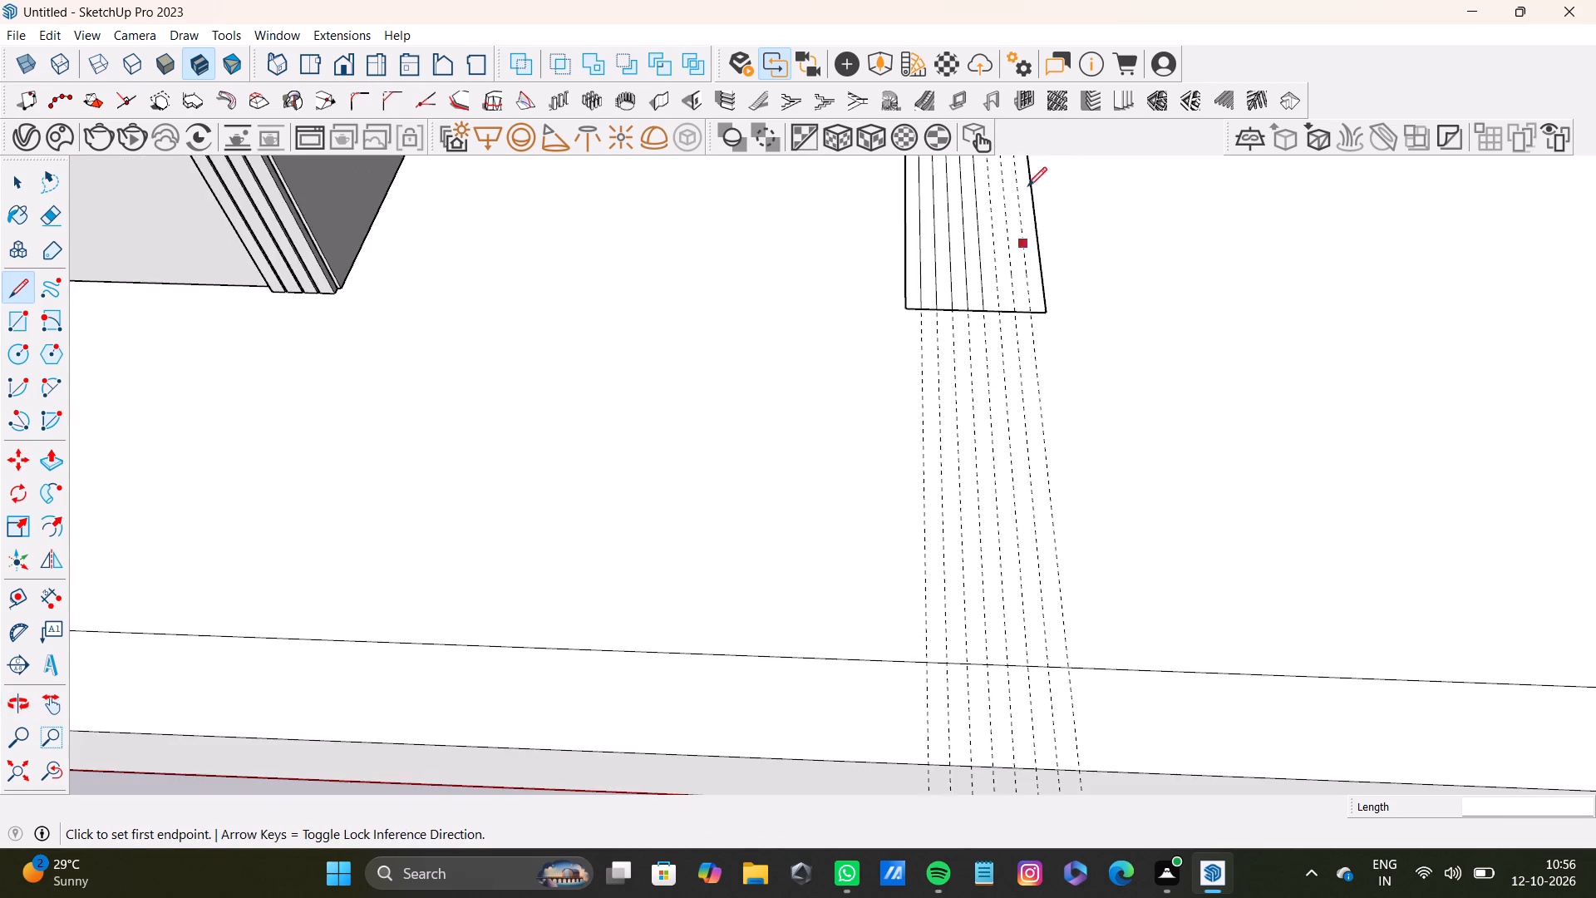
# Draw a line along the rectangle's sixth guide, from its far short edge to its near short edge.
pyautogui.keyDown('shift'); pyautogui.moveTo(1027, 186); pyautogui.dragTo(875, 803, button='middle'); pyautogui.keyUp('shift')
pyautogui.scroll(11, 923, 425)
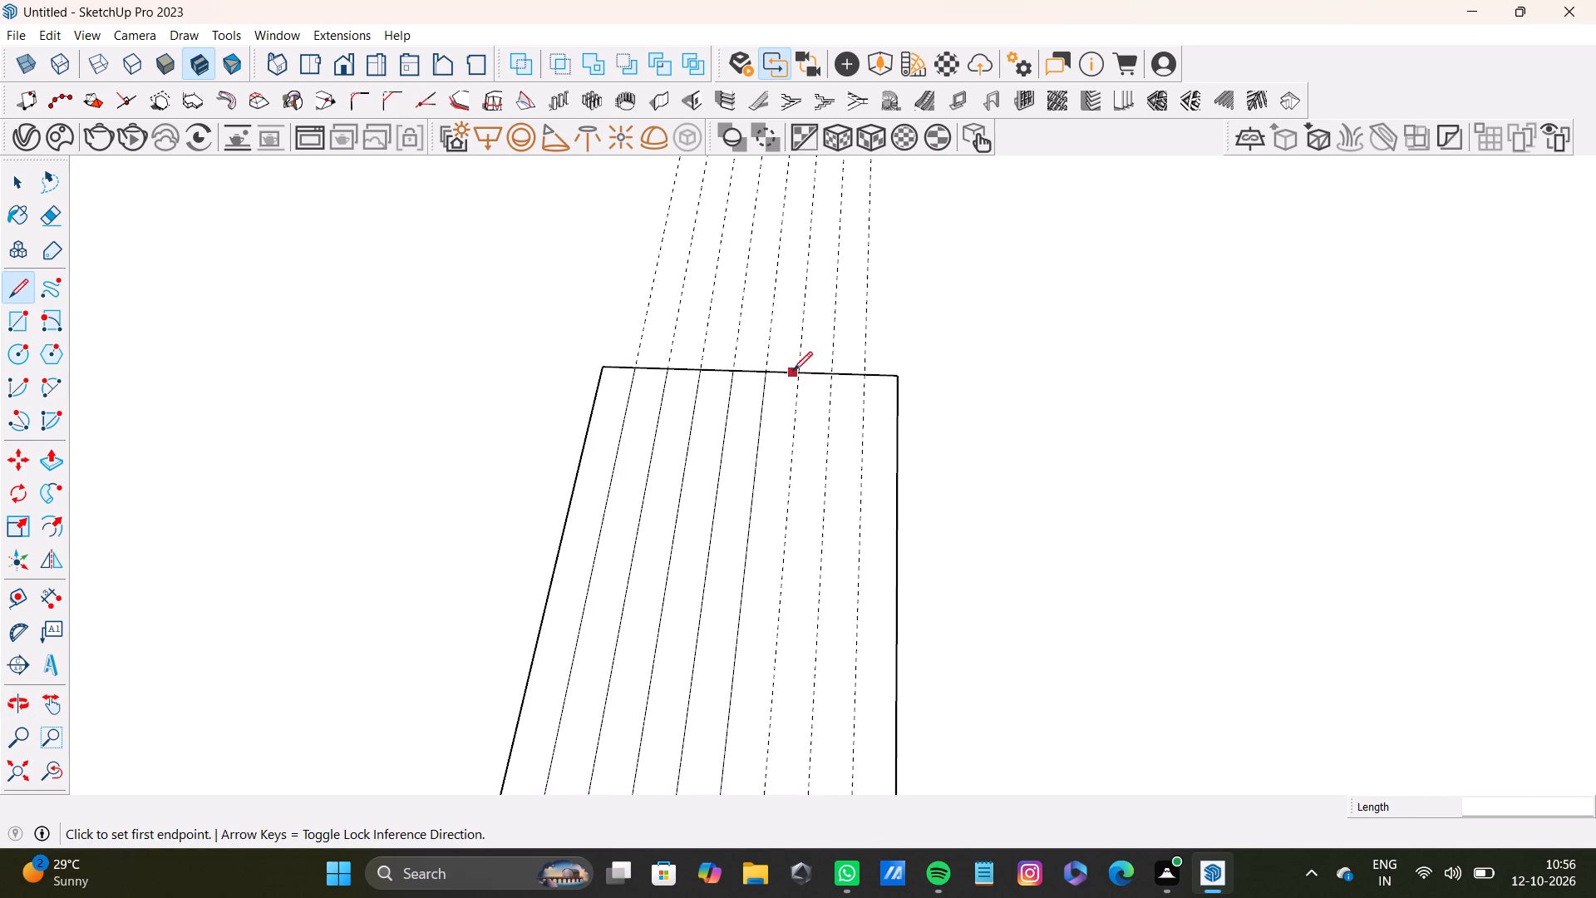
pyautogui.click(800, 371)
pyautogui.scroll(-7, 820, 499)
pyautogui.keyDown('shift'); pyautogui.moveTo(776, 625); pyautogui.dragTo(788, 240, button='middle'); pyautogui.keyUp('shift')
pyautogui.scroll(-3, 831, 576)
pyautogui.moveTo(818, 601); pyautogui.dragTo(786, 219, button='middle')
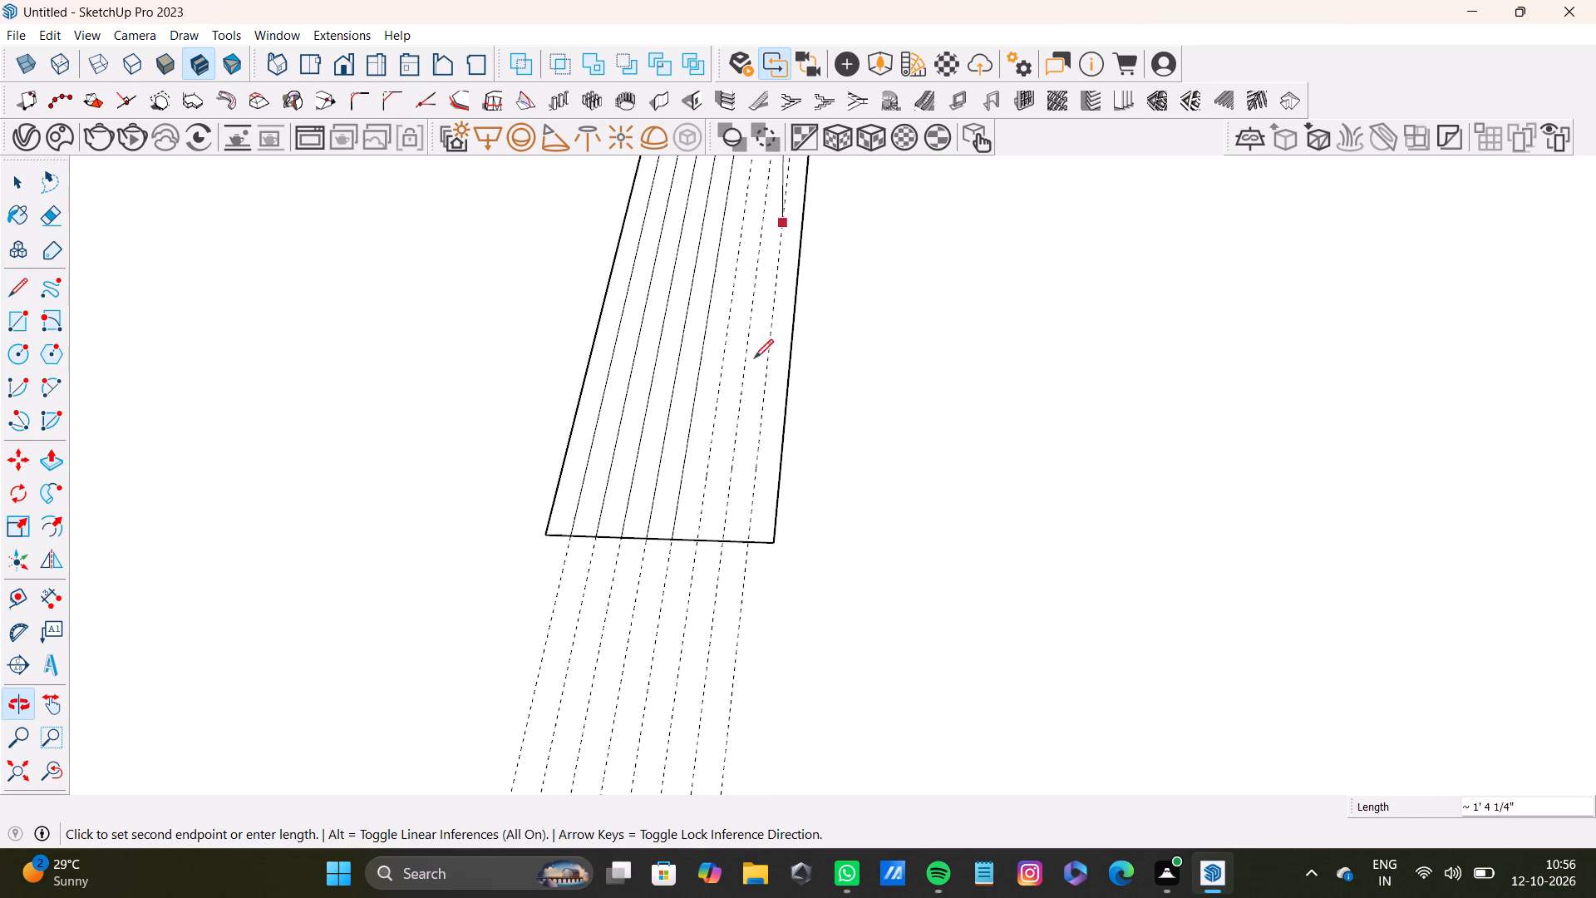
pyautogui.click(704, 532)
# Draw a line along the rectangle's seventh guide, from its far short edge to its near short edge.
pyautogui.scroll(-4, 732, 399)
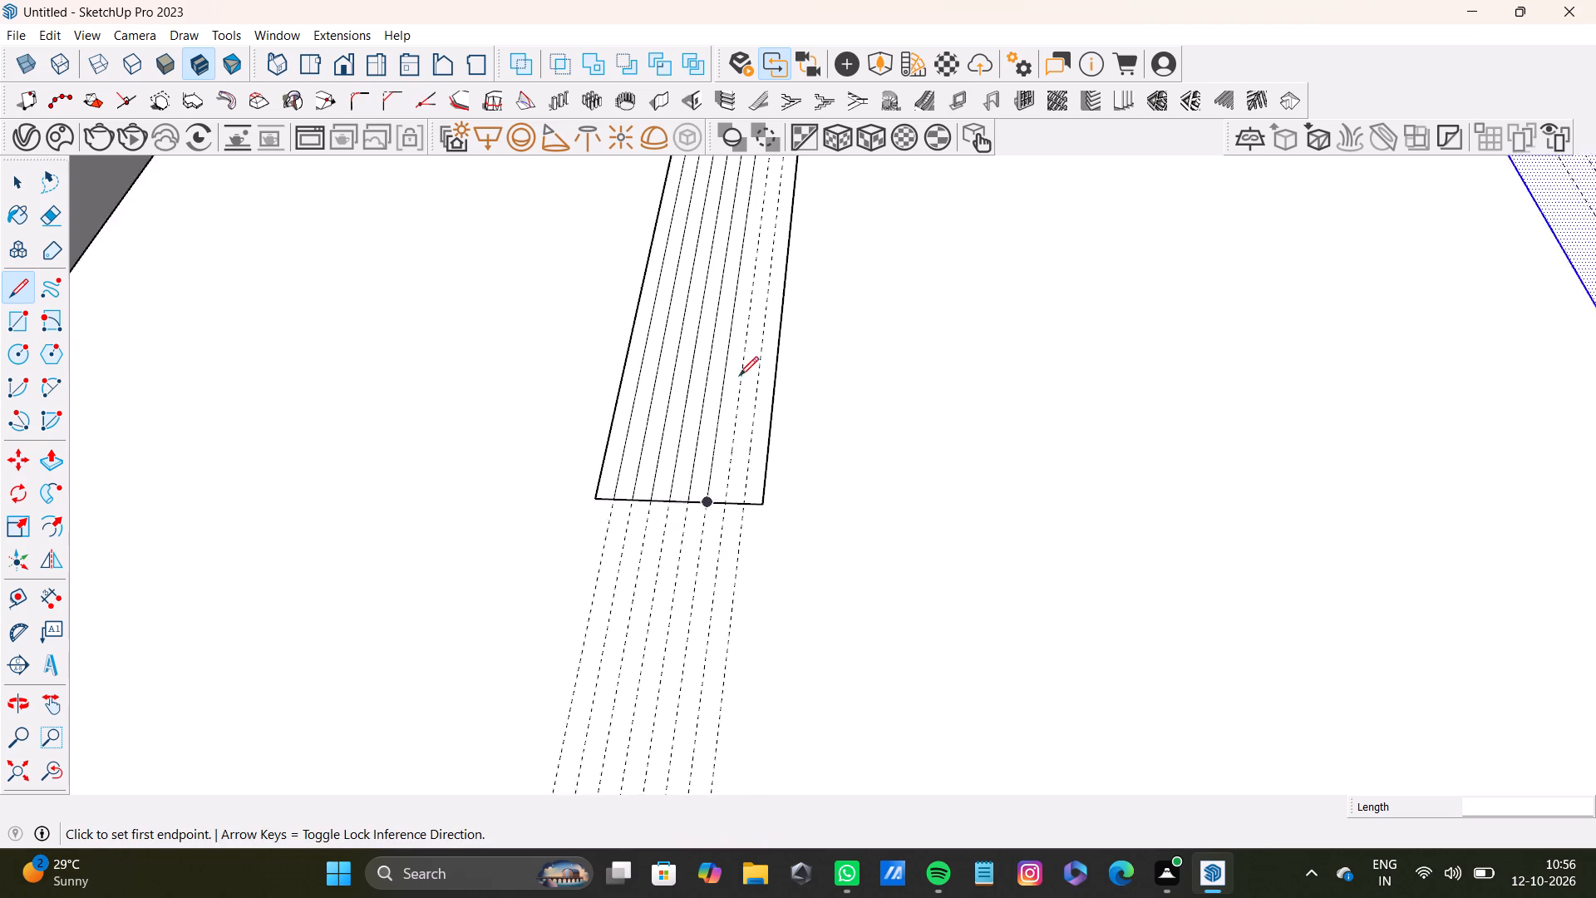
pyautogui.keyDown('shift'); pyautogui.moveTo(773, 281); pyautogui.dragTo(805, 605, button='middle'); pyautogui.keyUp('shift')
pyautogui.scroll(10, 768, 310)
pyautogui.click(831, 289)
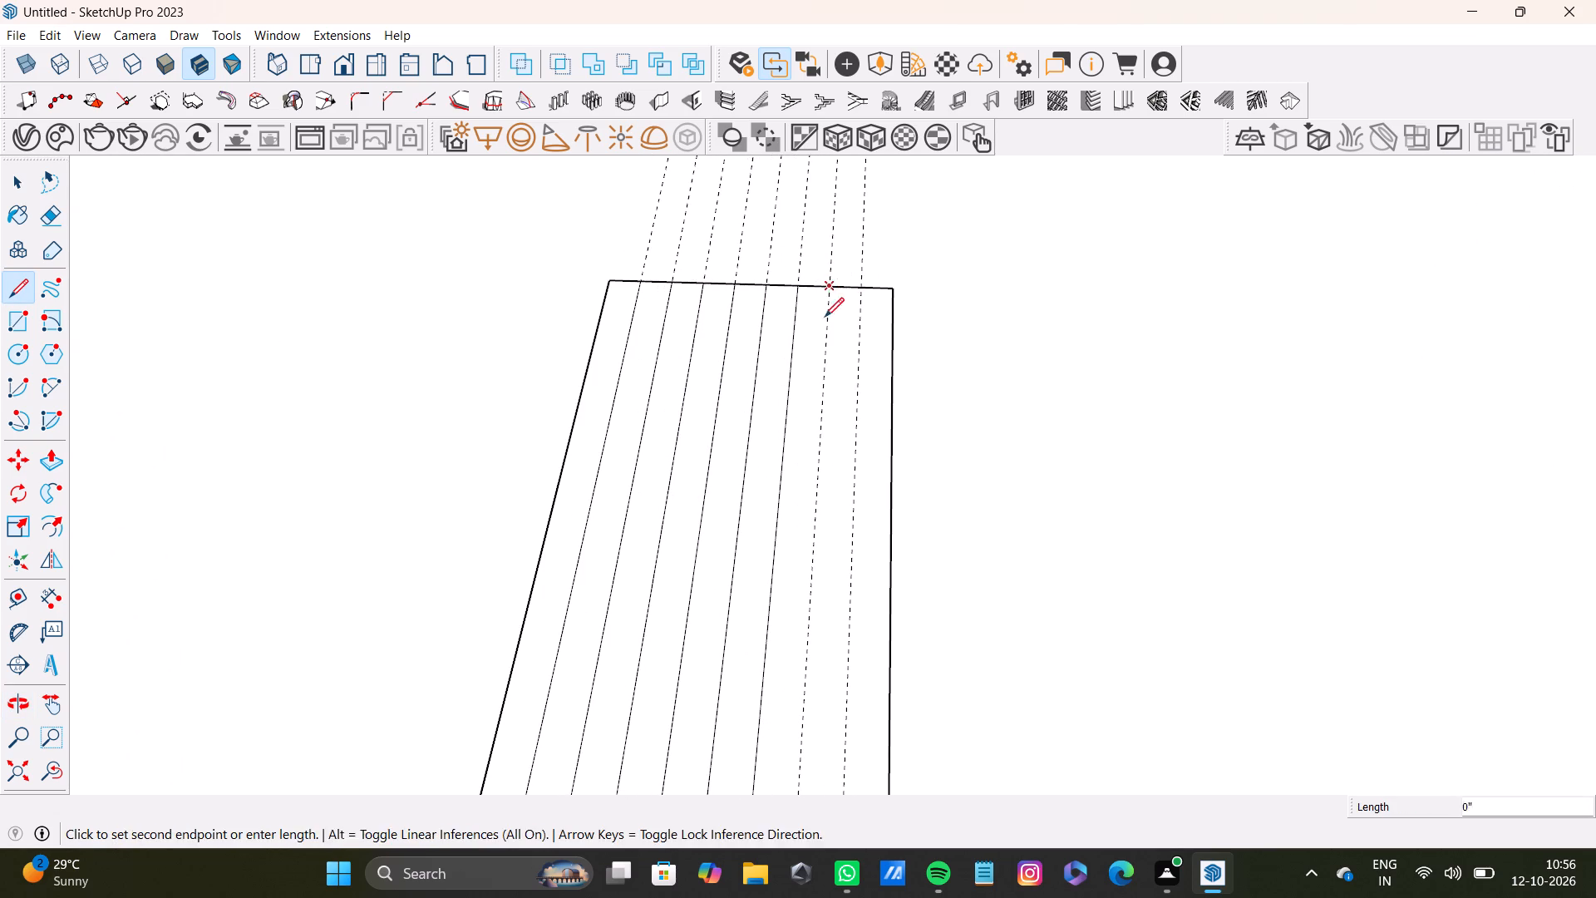
pyautogui.scroll(-3, 818, 403)
pyautogui.moveTo(809, 516); pyautogui.dragTo(851, 180, button='middle')
pyautogui.scroll(-2, 802, 490)
pyautogui.keyDown('shift'); pyautogui.moveTo(791, 542); pyautogui.dragTo(899, 197, button='middle'); pyautogui.keyUp('shift')
pyautogui.moveTo(836, 641); pyautogui.dragTo(828, 201, button='middle')
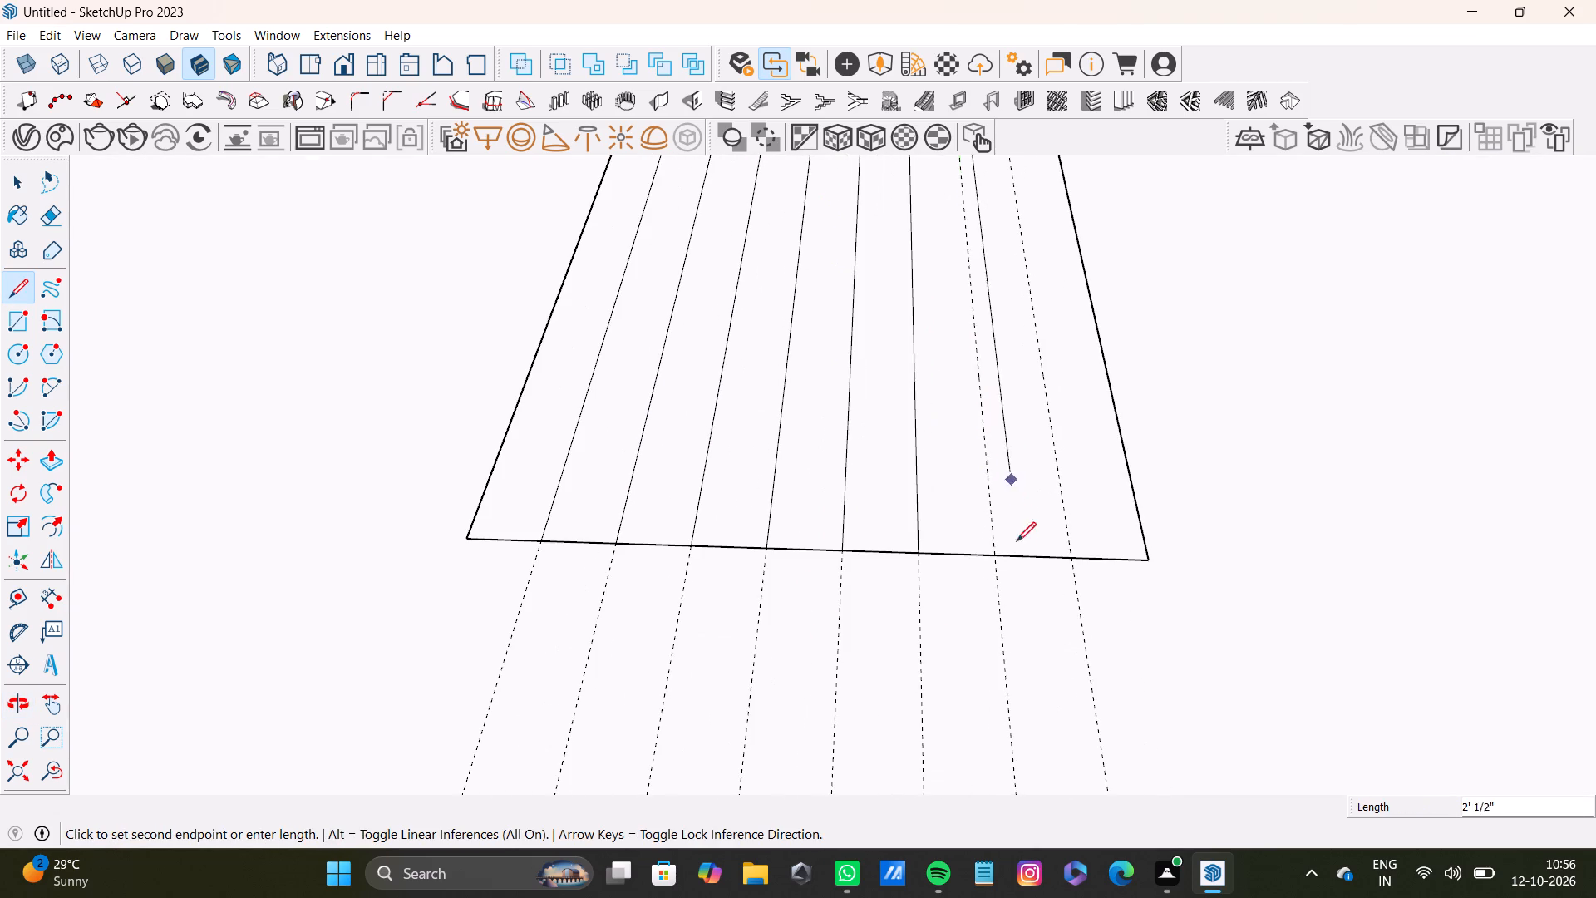
pyautogui.click(995, 556)
# Draw a 2' 1" line along the rectangle's eighth and last guide, from its far short edge to its near short edge.
pyautogui.keyDown('shift'); pyautogui.scroll(-9, 995, 470); pyautogui.keyUp('shift')
pyautogui.keyDown('shift'); pyautogui.moveTo(998, 217); pyautogui.dragTo(987, 699, button='middle'); pyautogui.keyUp('shift')
pyautogui.scroll(2, 992, 323)
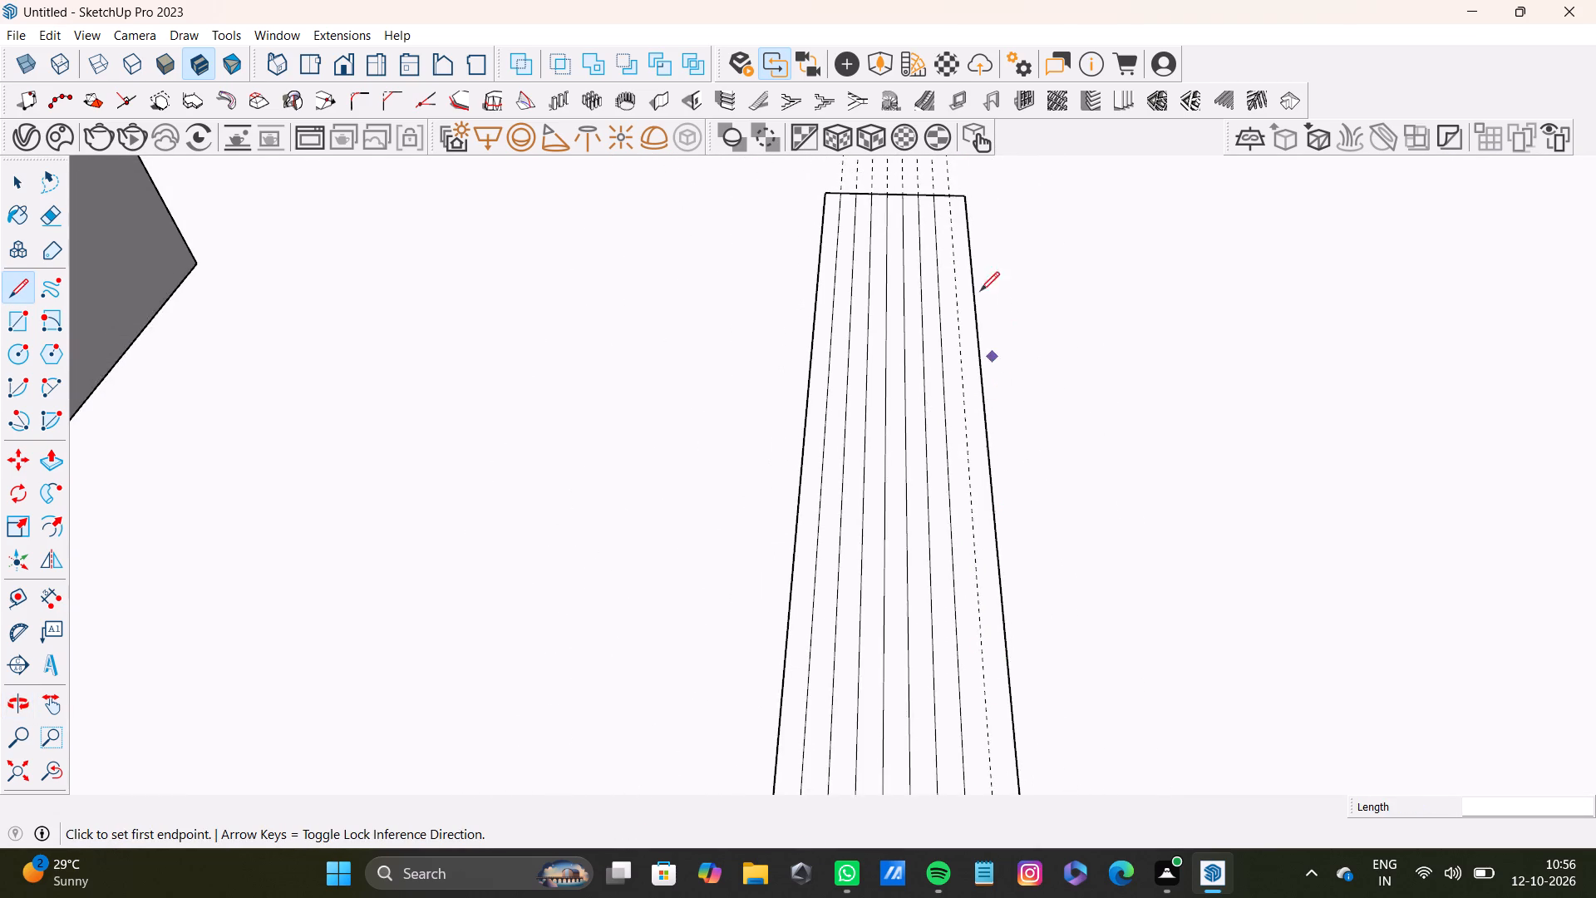
pyautogui.scroll(5, 980, 291)
pyautogui.keyDown('shift'); pyautogui.moveTo(948, 197); pyautogui.dragTo(951, 461, button='middle'); pyautogui.keyUp('shift')
pyautogui.scroll(5, 957, 406)
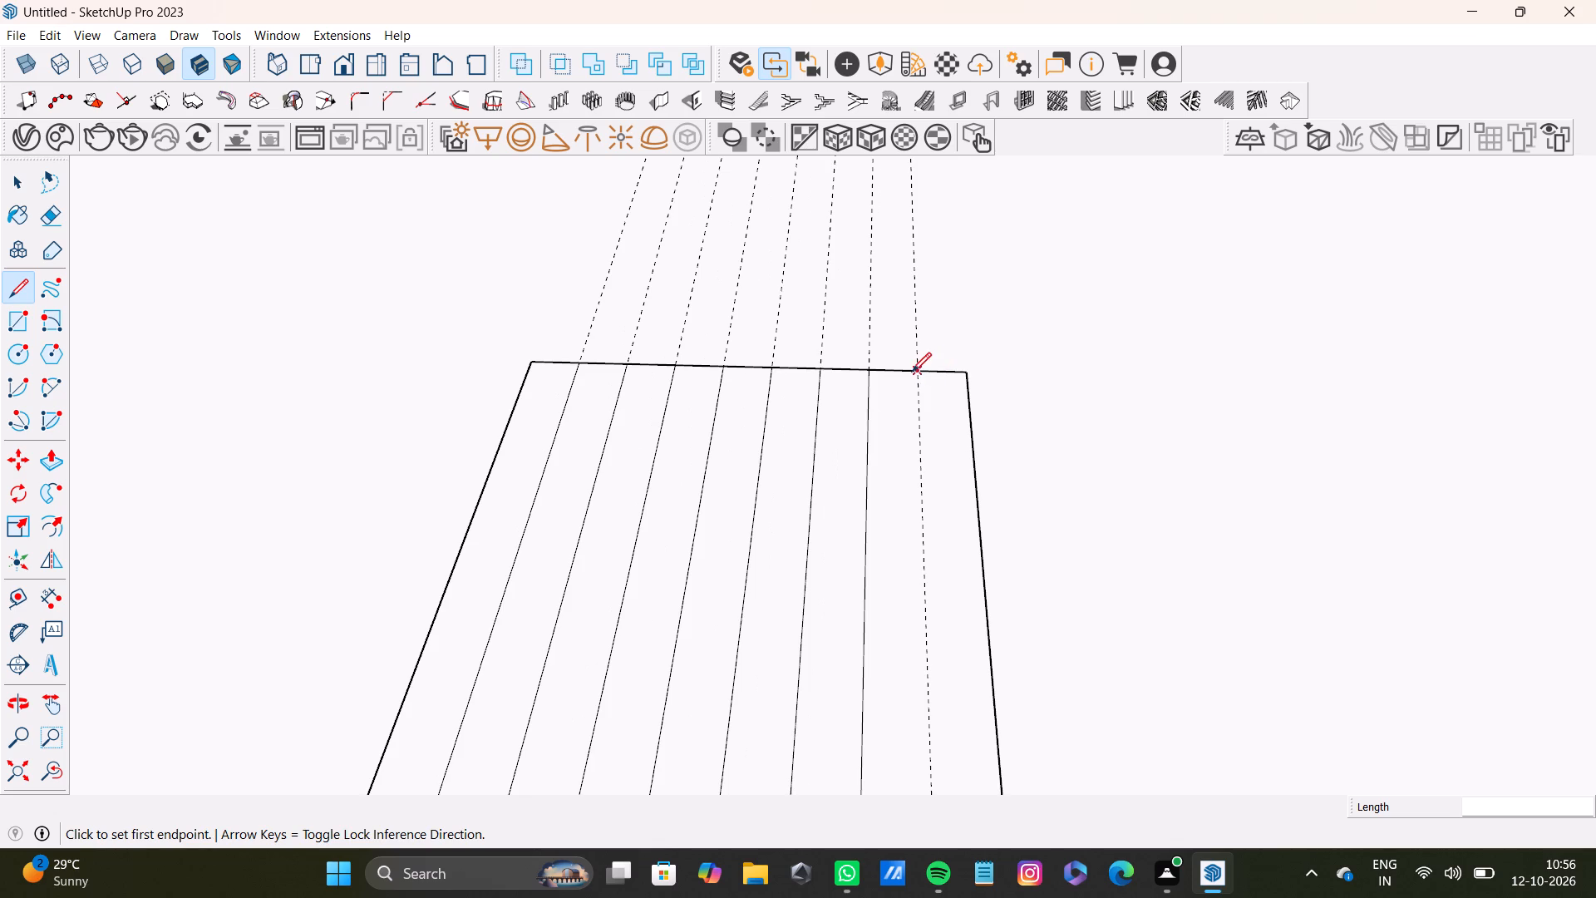
pyautogui.click(919, 373)
pyautogui.scroll(-3, 907, 483)
pyautogui.keyDown('shift'); pyautogui.moveTo(919, 612); pyautogui.dragTo(908, 248, button='middle'); pyautogui.keyUp('shift')
pyautogui.scroll(-3, 894, 508)
pyautogui.keyDown('shift'); pyautogui.moveTo(925, 572); pyautogui.dragTo(952, 215, button='middle'); pyautogui.keyUp('shift')
pyautogui.scroll(-1, 948, 517)
pyautogui.moveTo(948, 518); pyautogui.dragTo(983, 122, button='middle')
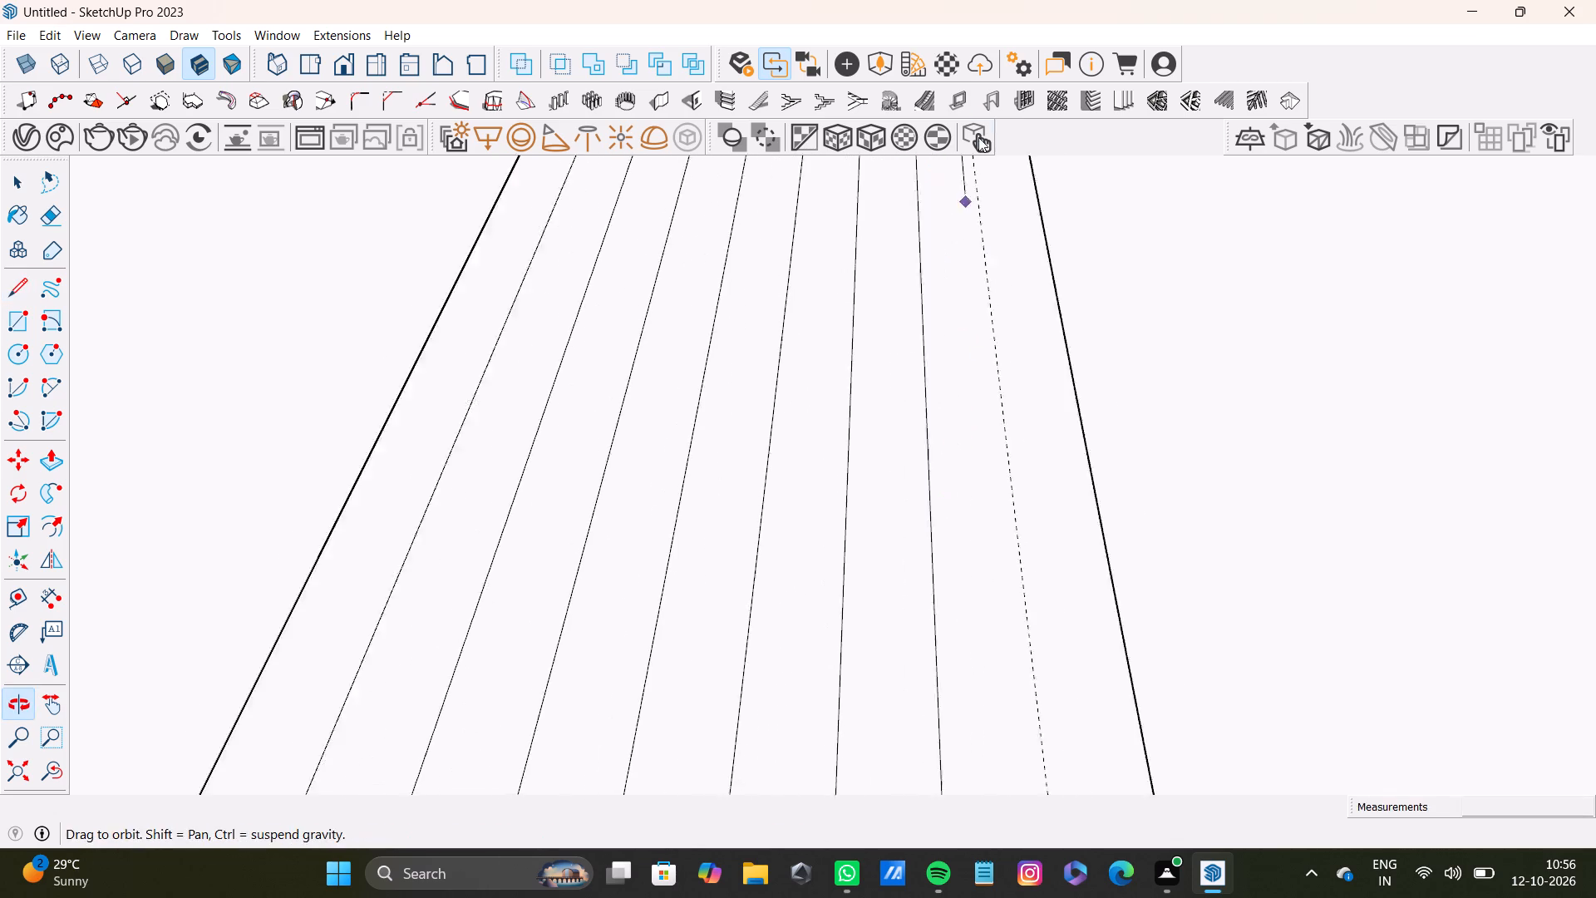
pyautogui.moveTo(993, 467); pyautogui.dragTo(997, 185, button='middle')
pyautogui.keyDown('shift'); pyautogui.moveTo(1084, 508); pyautogui.dragTo(960, 298, button='middle'); pyautogui.keyUp('shift')
pyautogui.scroll(-7, 997, 552)
pyautogui.moveTo(1086, 673); pyautogui.dragTo(963, 209, button='middle')
pyautogui.scroll(-4, 924, 598)
pyautogui.moveTo(943, 629); pyautogui.dragTo(943, 205, button='middle')
pyautogui.scroll(-3, 959, 373)
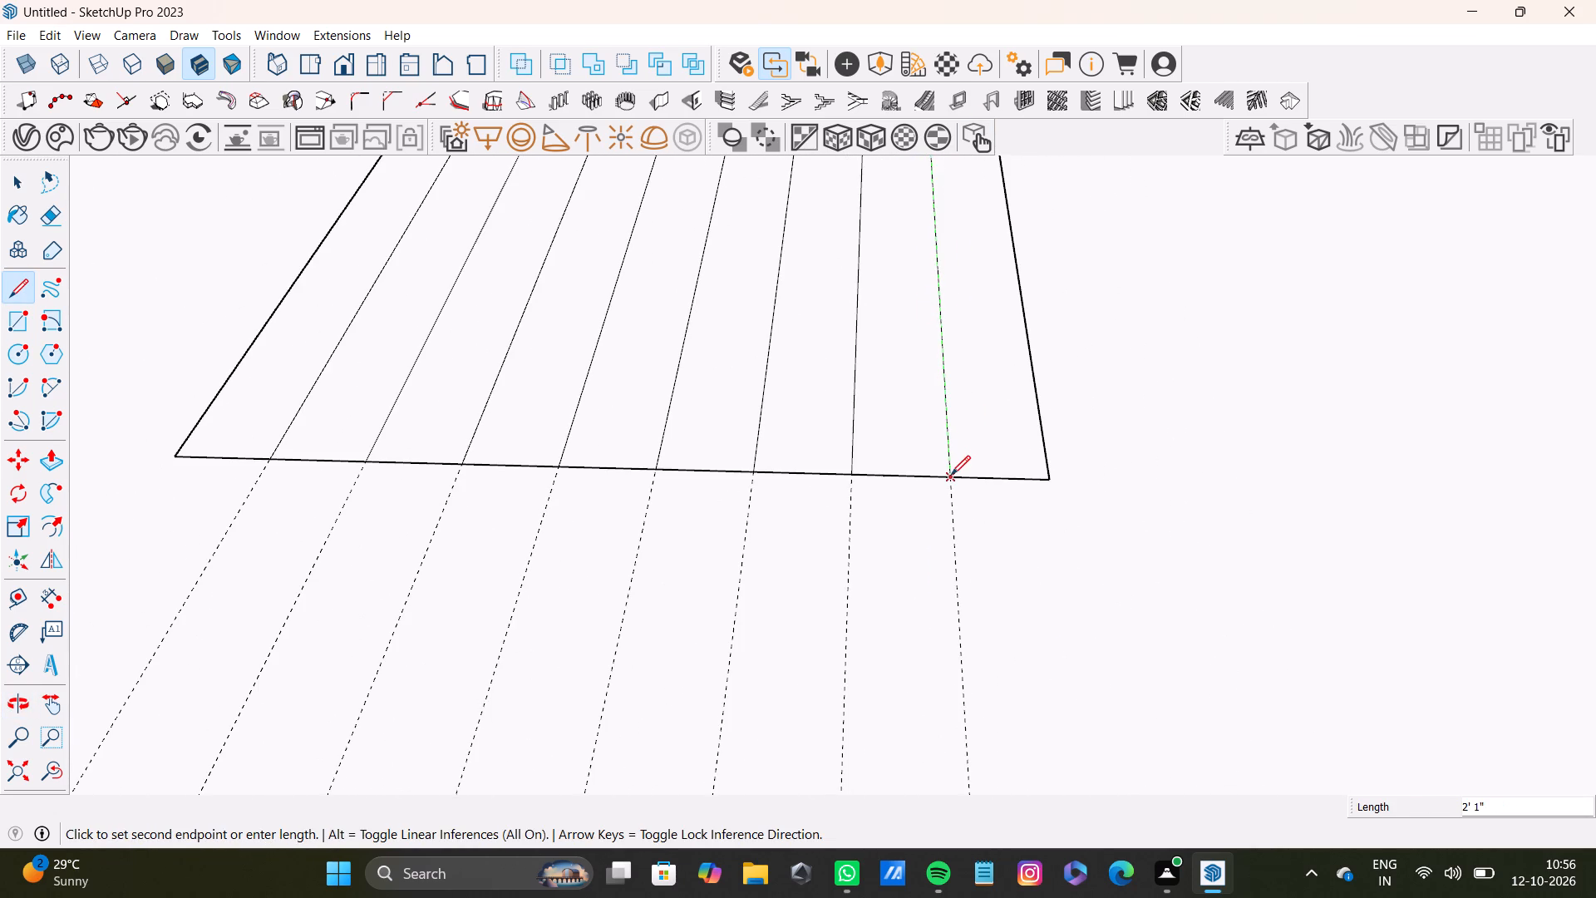
pyautogui.click(951, 475)
pyautogui.scroll(-17, 942, 453)
pyautogui.press('space')
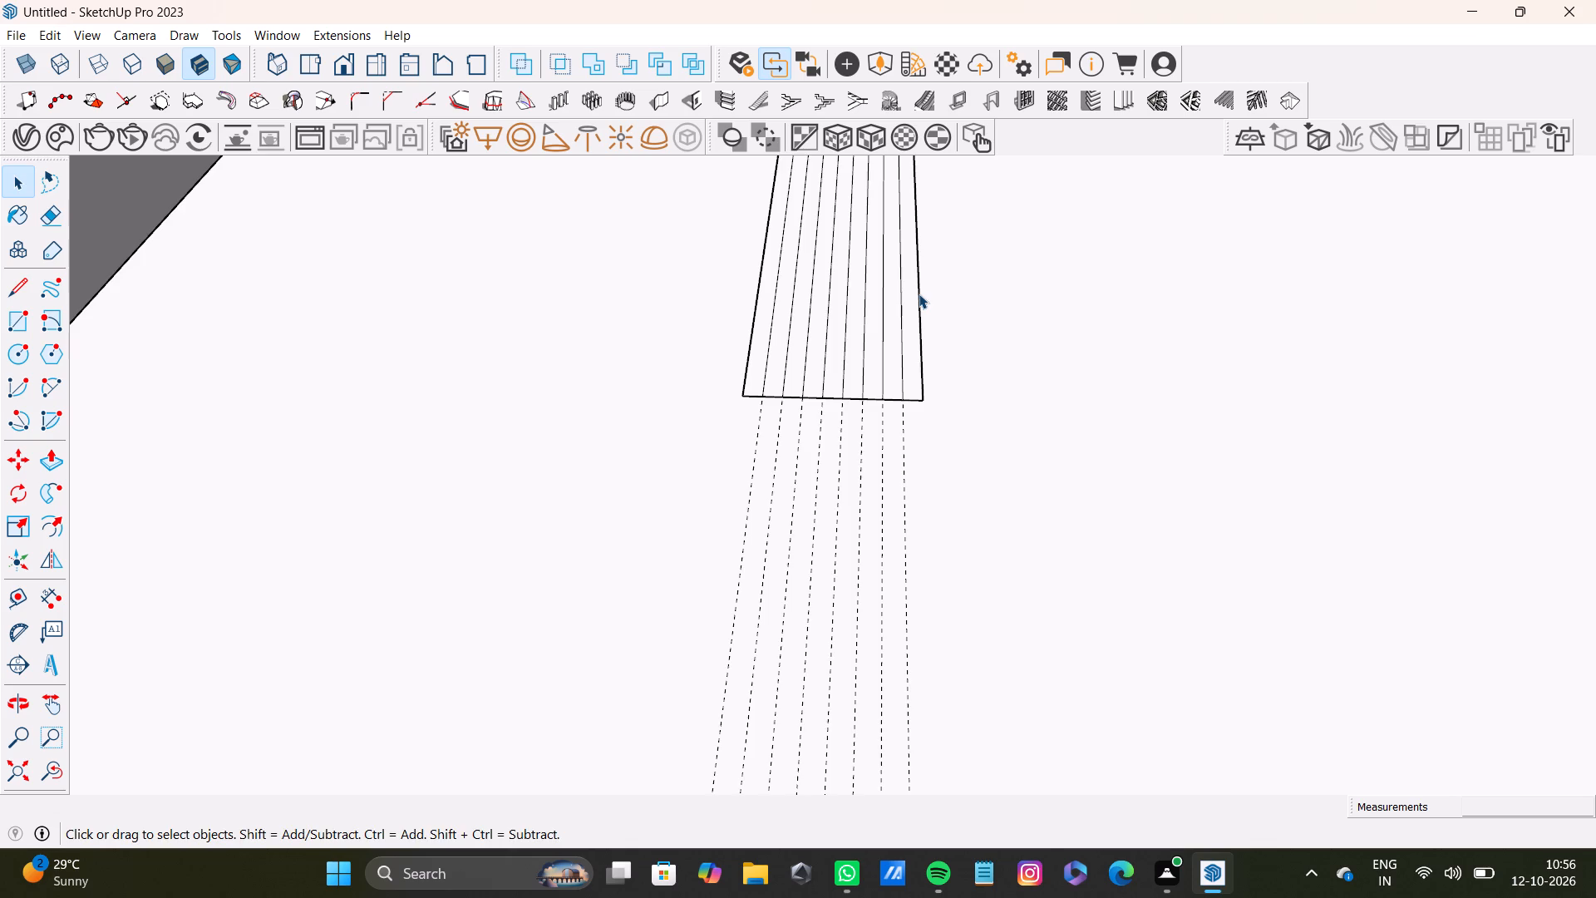
# On the other floor rectangle, draw a line between its short edges along the guide nearest the slab's side border.
pyautogui.moveTo(919, 294); pyautogui.dragTo(953, 299, button='middle')
pyautogui.scroll(-4, 930, 315)
pyautogui.keyDown('shift'); pyautogui.moveTo(1006, 372); pyautogui.dragTo(788, 391, button='middle'); pyautogui.keyUp('shift')
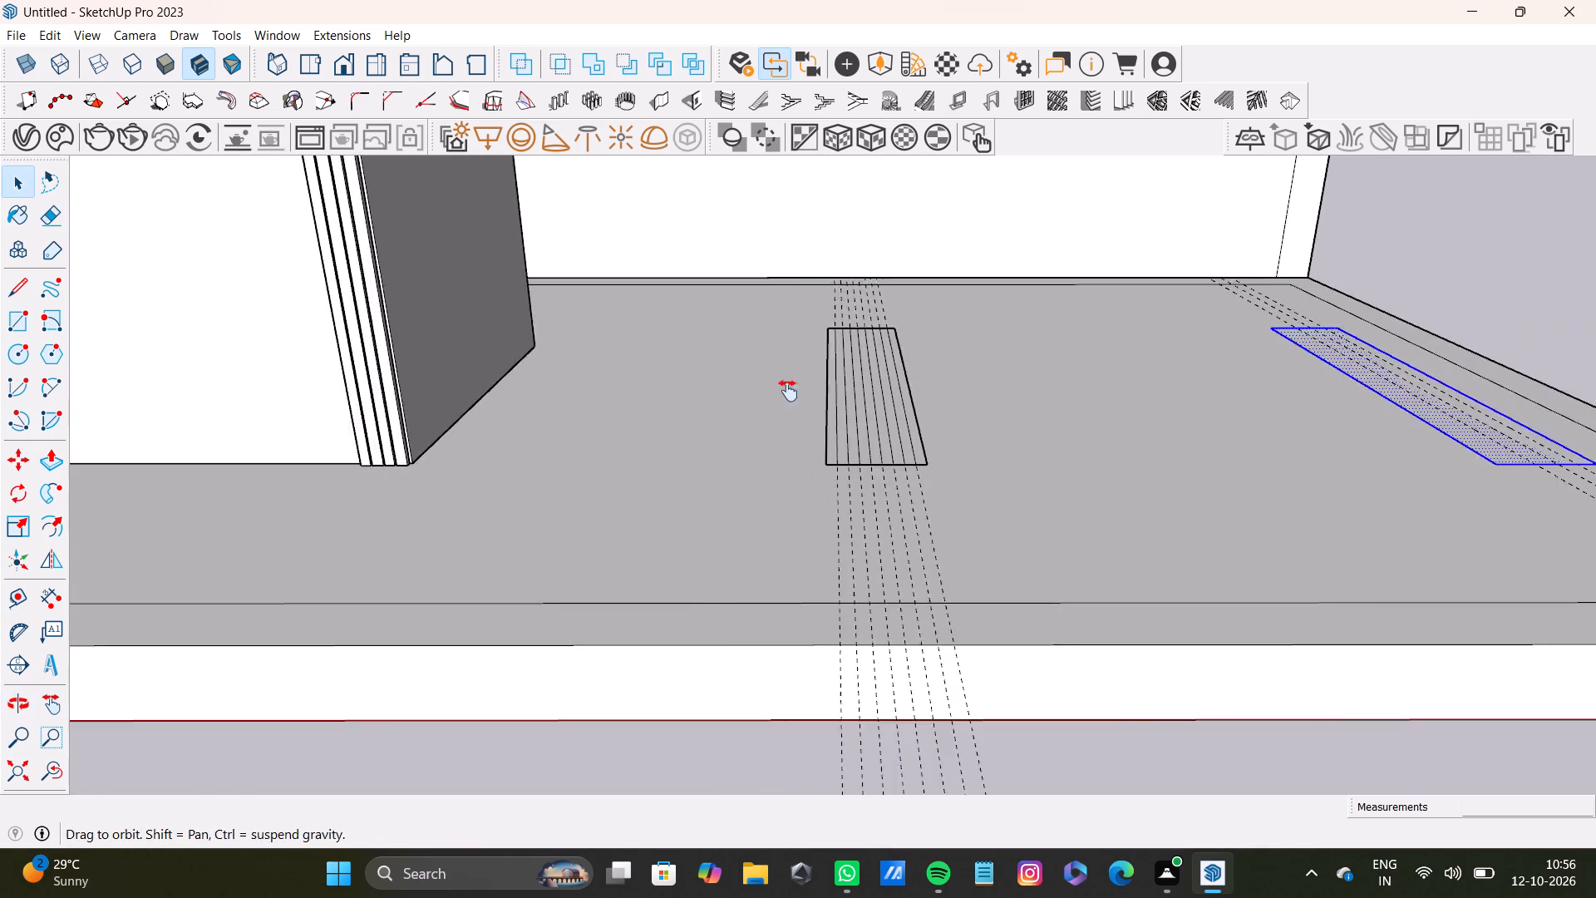
pyautogui.keyDown('shift'); pyautogui.moveTo(788, 391); pyautogui.dragTo(598, 401, button='middle'); pyautogui.keyUp('shift')
pyautogui.scroll(6, 979, 436)
pyautogui.keyDown('shift'); pyautogui.moveTo(1068, 372); pyautogui.dragTo(1005, 439, button='middle'); pyautogui.keyUp('shift')
pyautogui.press('l')
pyautogui.scroll(3, 988, 387)
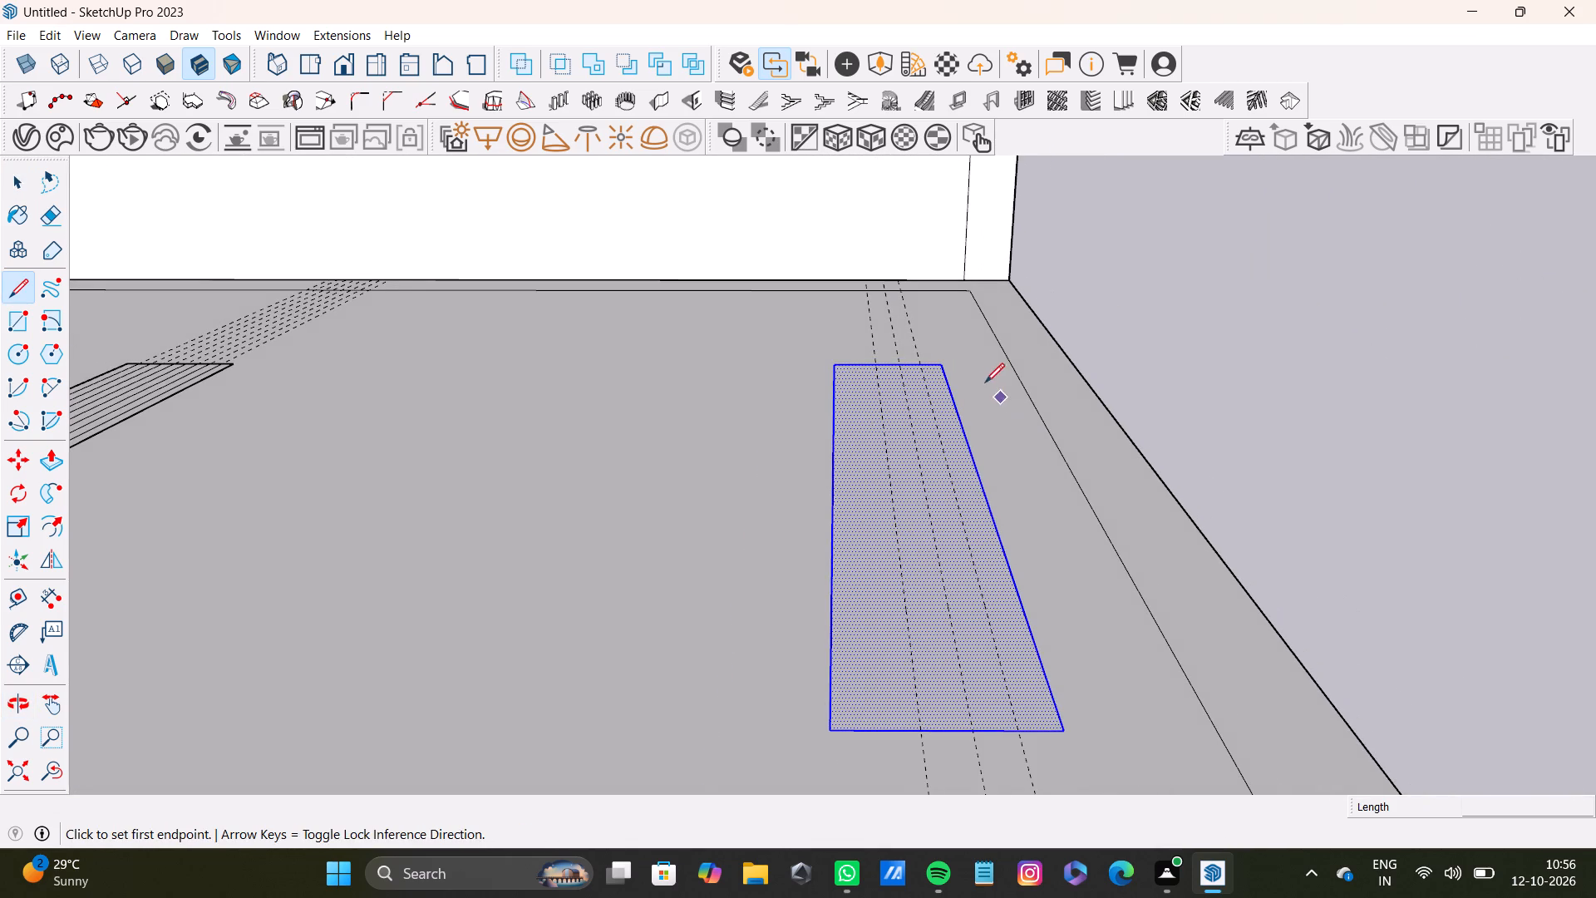
pyautogui.click(897, 355)
pyautogui.scroll(-3, 922, 541)
pyautogui.keyDown('shift'); pyautogui.moveTo(922, 549); pyautogui.dragTo(933, 269, button='middle'); pyautogui.keyUp('shift')
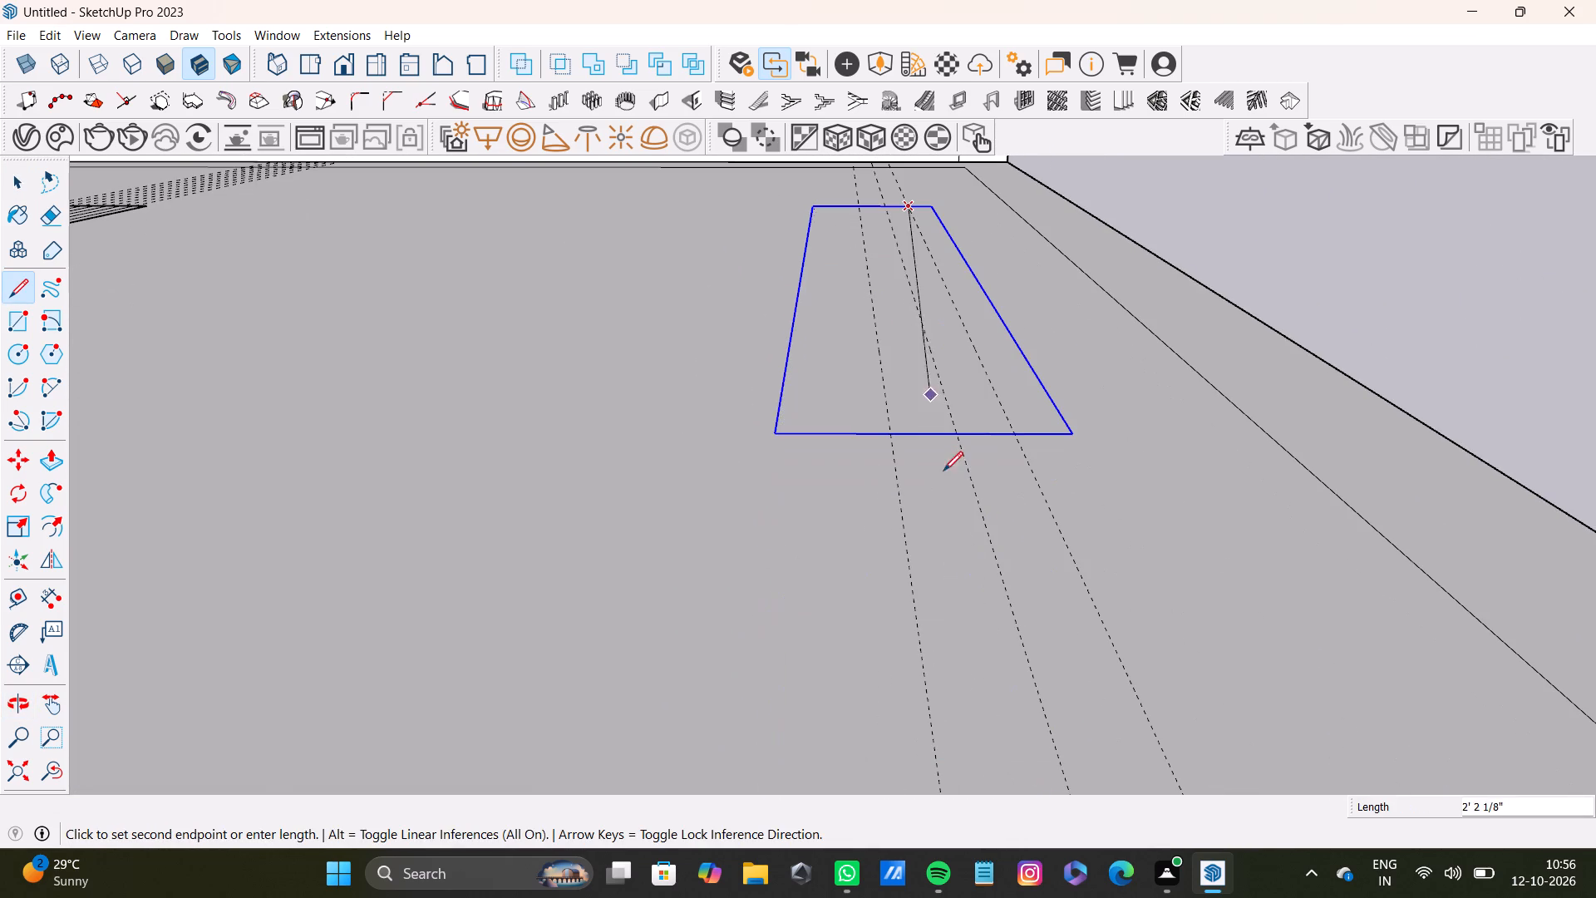
pyautogui.click(1015, 426)
# Draw a 2' 1" line along that rectangle's middle guide, from its far short edge to its near short edge.
pyautogui.scroll(-3, 988, 432)
pyautogui.keyDown('shift'); pyautogui.moveTo(962, 305); pyautogui.dragTo(953, 554, button='middle'); pyautogui.keyUp('shift')
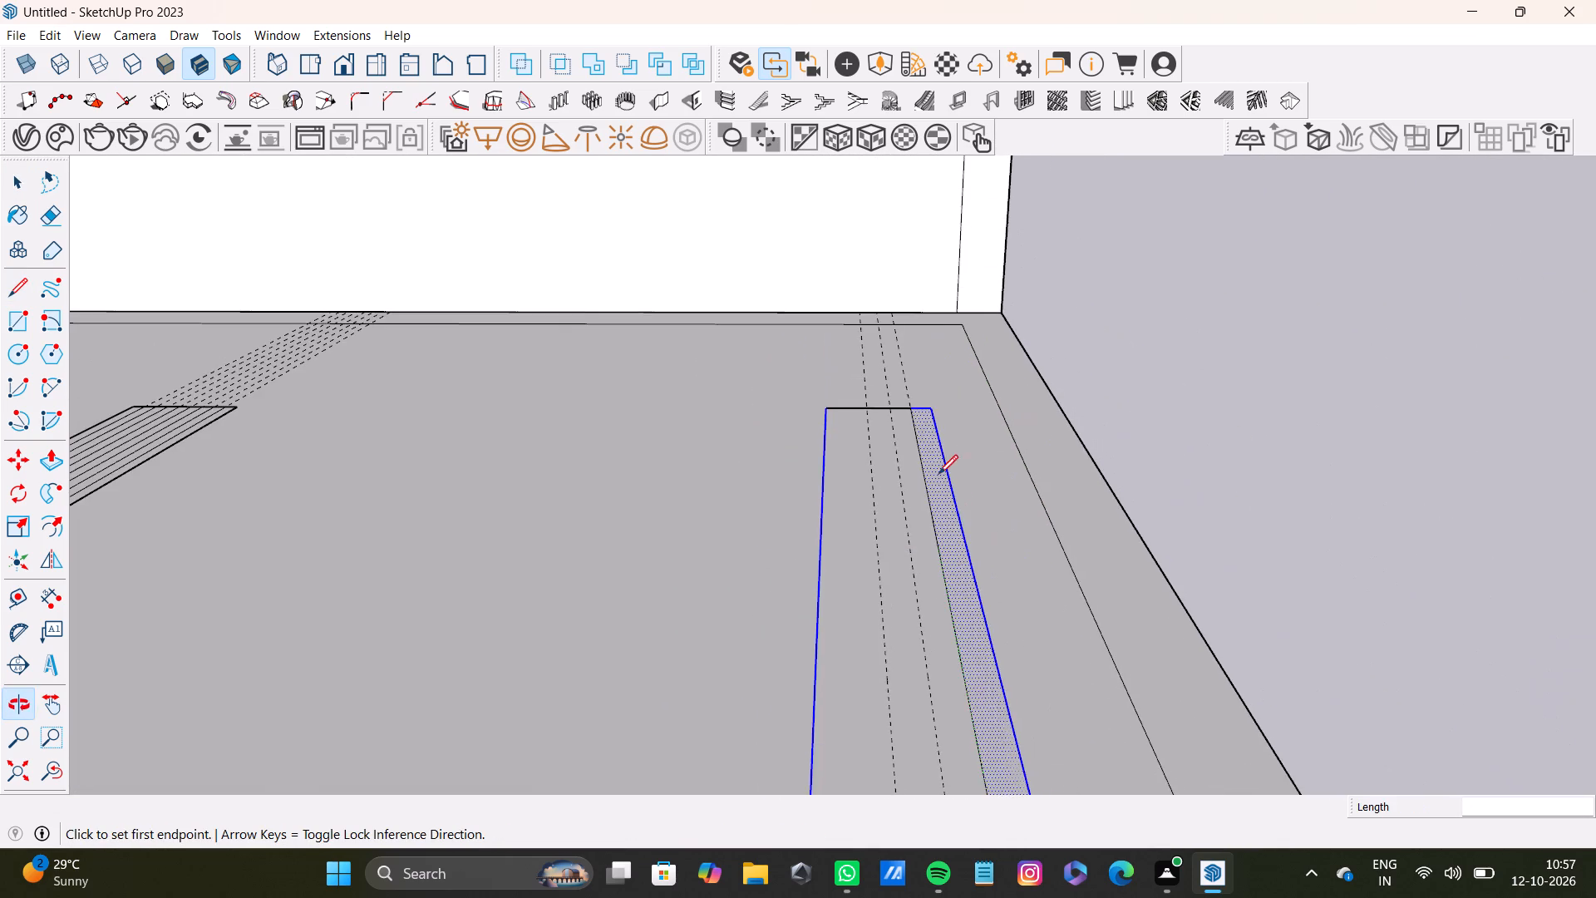
pyautogui.scroll(3, 894, 397)
pyautogui.click(888, 406)
pyautogui.scroll(-3, 879, 513)
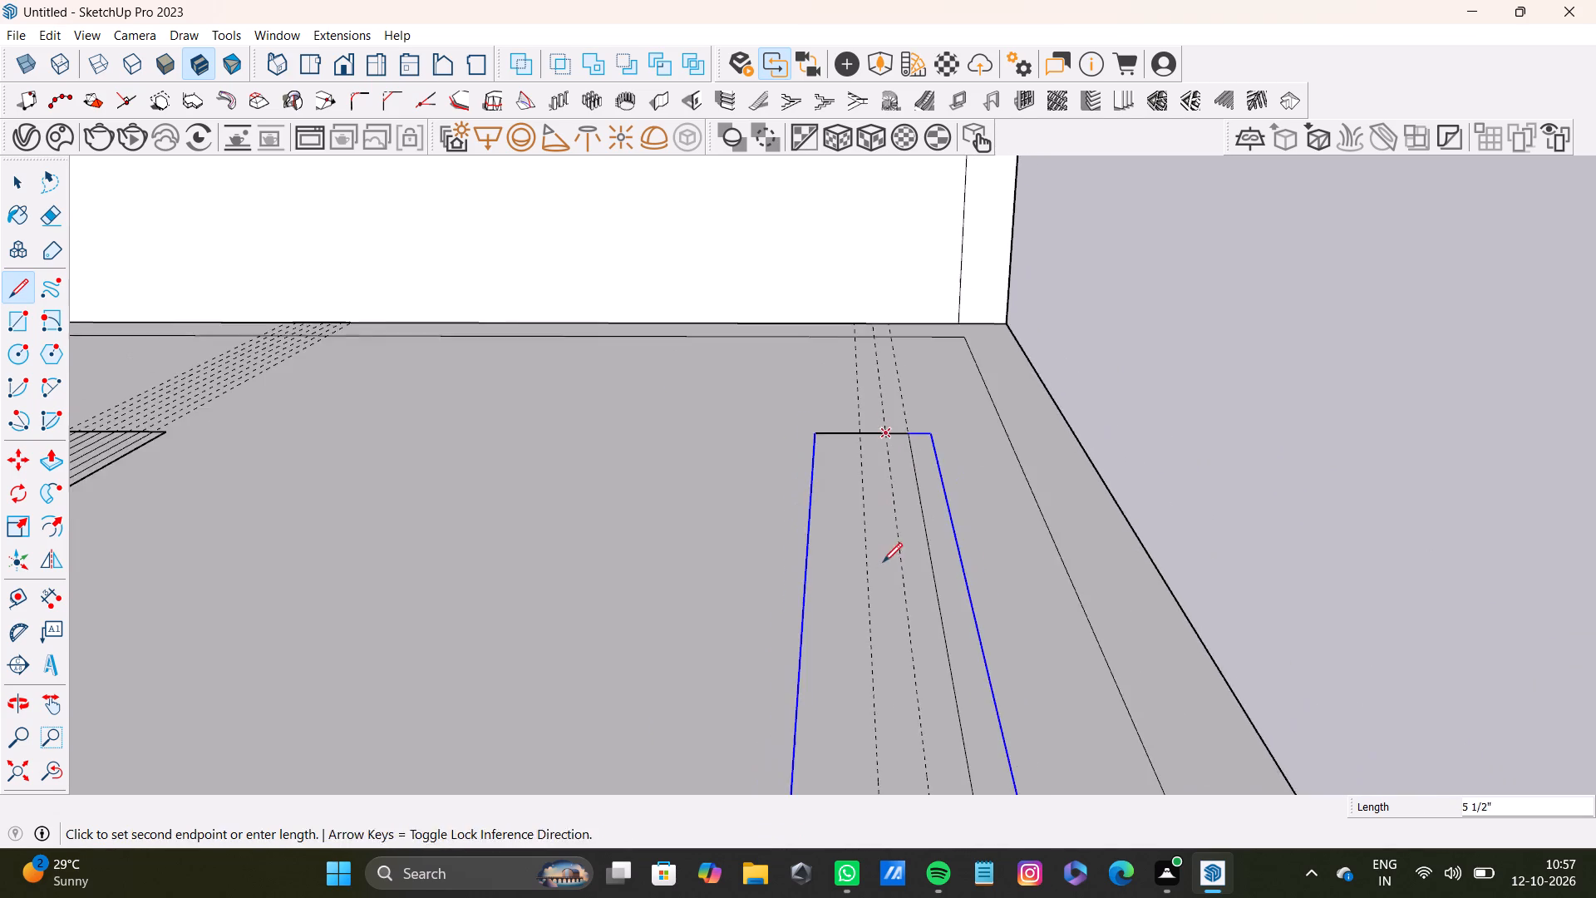
pyautogui.keyDown('shift'); pyautogui.moveTo(879, 566); pyautogui.dragTo(914, 320, button='middle'); pyautogui.keyUp('shift')
pyautogui.click(1017, 562)
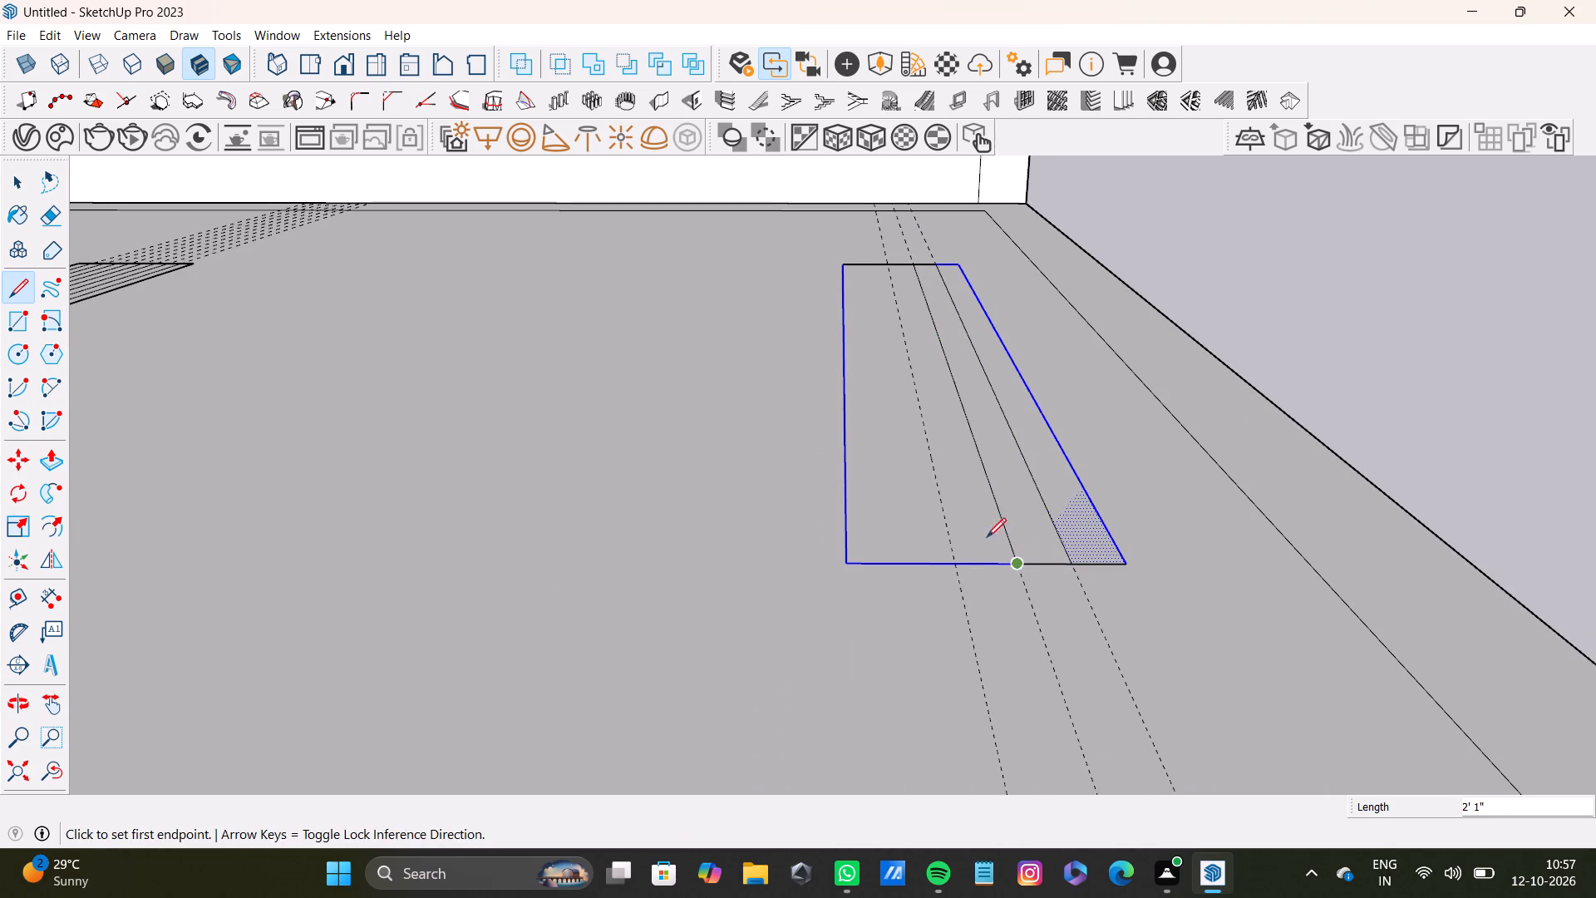
# Draw a line along that rectangle's remaining guide, farthest from the slab's side border, from far to near short edge.
pyautogui.moveTo(1016, 312); pyautogui.dragTo(1007, 477, button='middle')
pyautogui.press('space')
pyautogui.press('l')
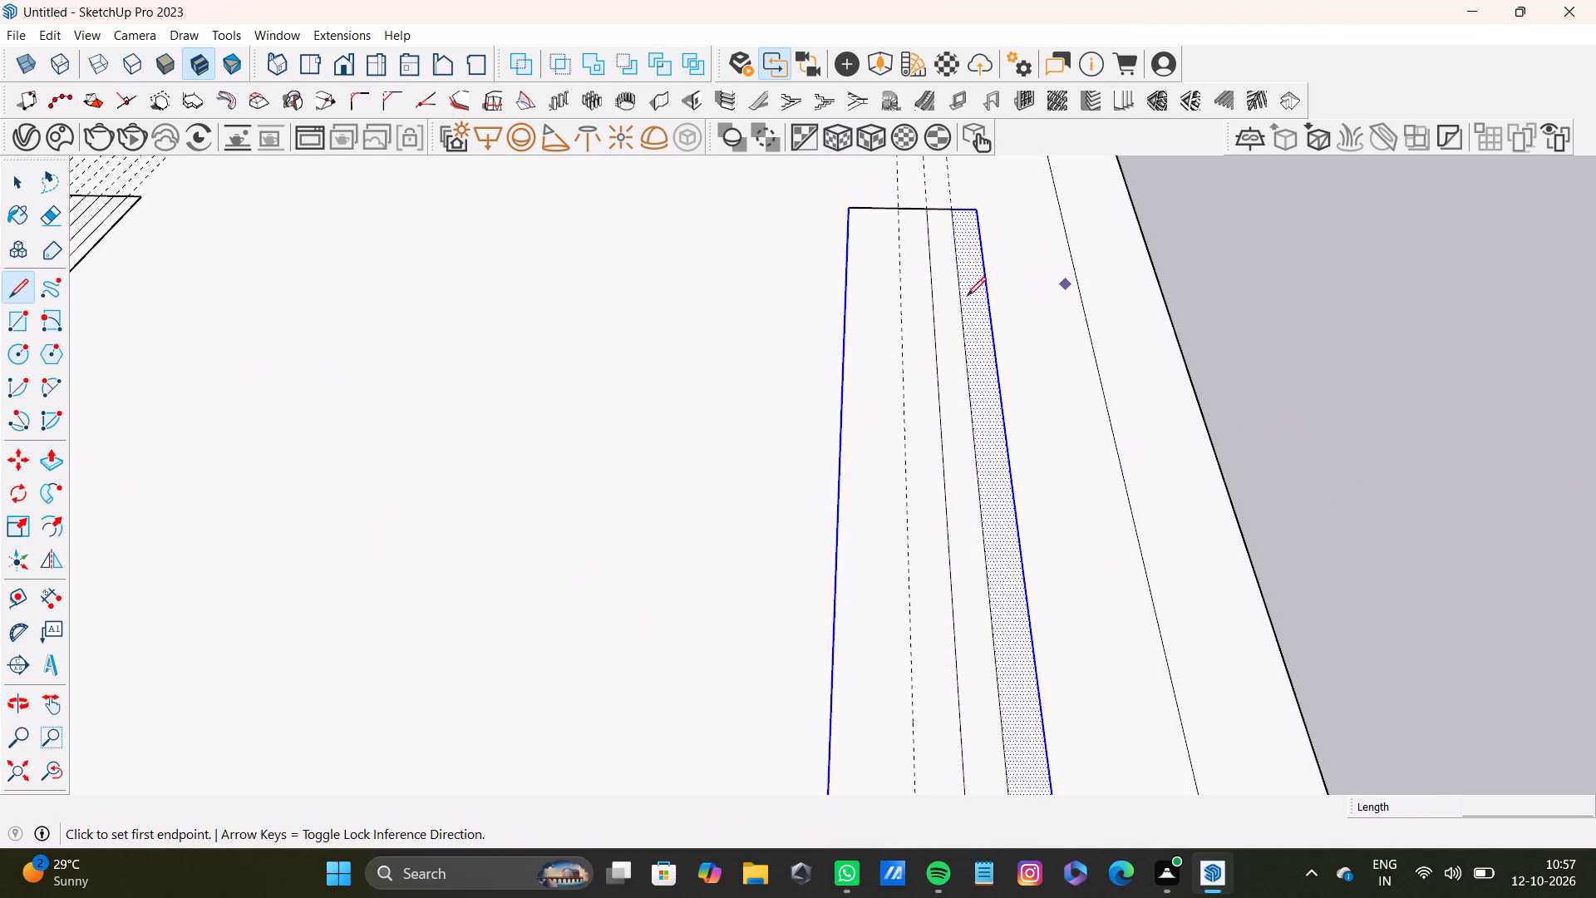
pyautogui.click(899, 207)
pyautogui.scroll(-3, 925, 260)
pyautogui.keyDown('shift'); pyautogui.moveTo(840, 481); pyautogui.dragTo(910, 122, button='middle'); pyautogui.keyUp('shift')
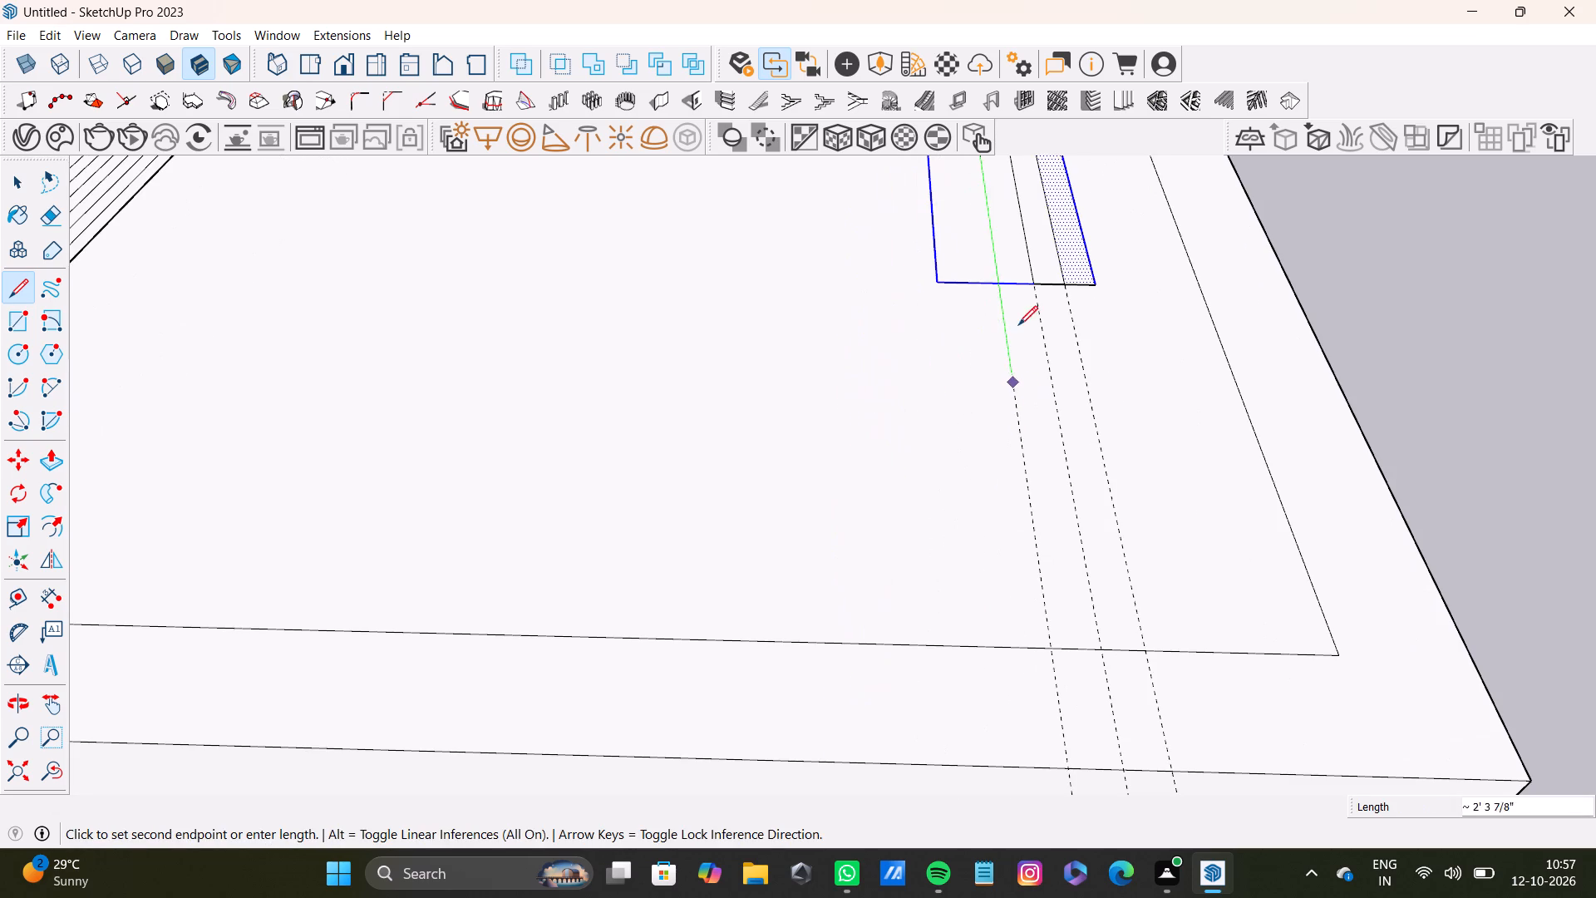
pyautogui.click(995, 286)
pyautogui.scroll(-9, 972, 310)
pyautogui.keyDown('shift'); pyautogui.scroll(1, 963, 302); pyautogui.keyUp('shift')
pyautogui.keyDown('shift'); pyautogui.moveTo(963, 302); pyautogui.dragTo(914, 548, button='middle'); pyautogui.keyUp('shift')
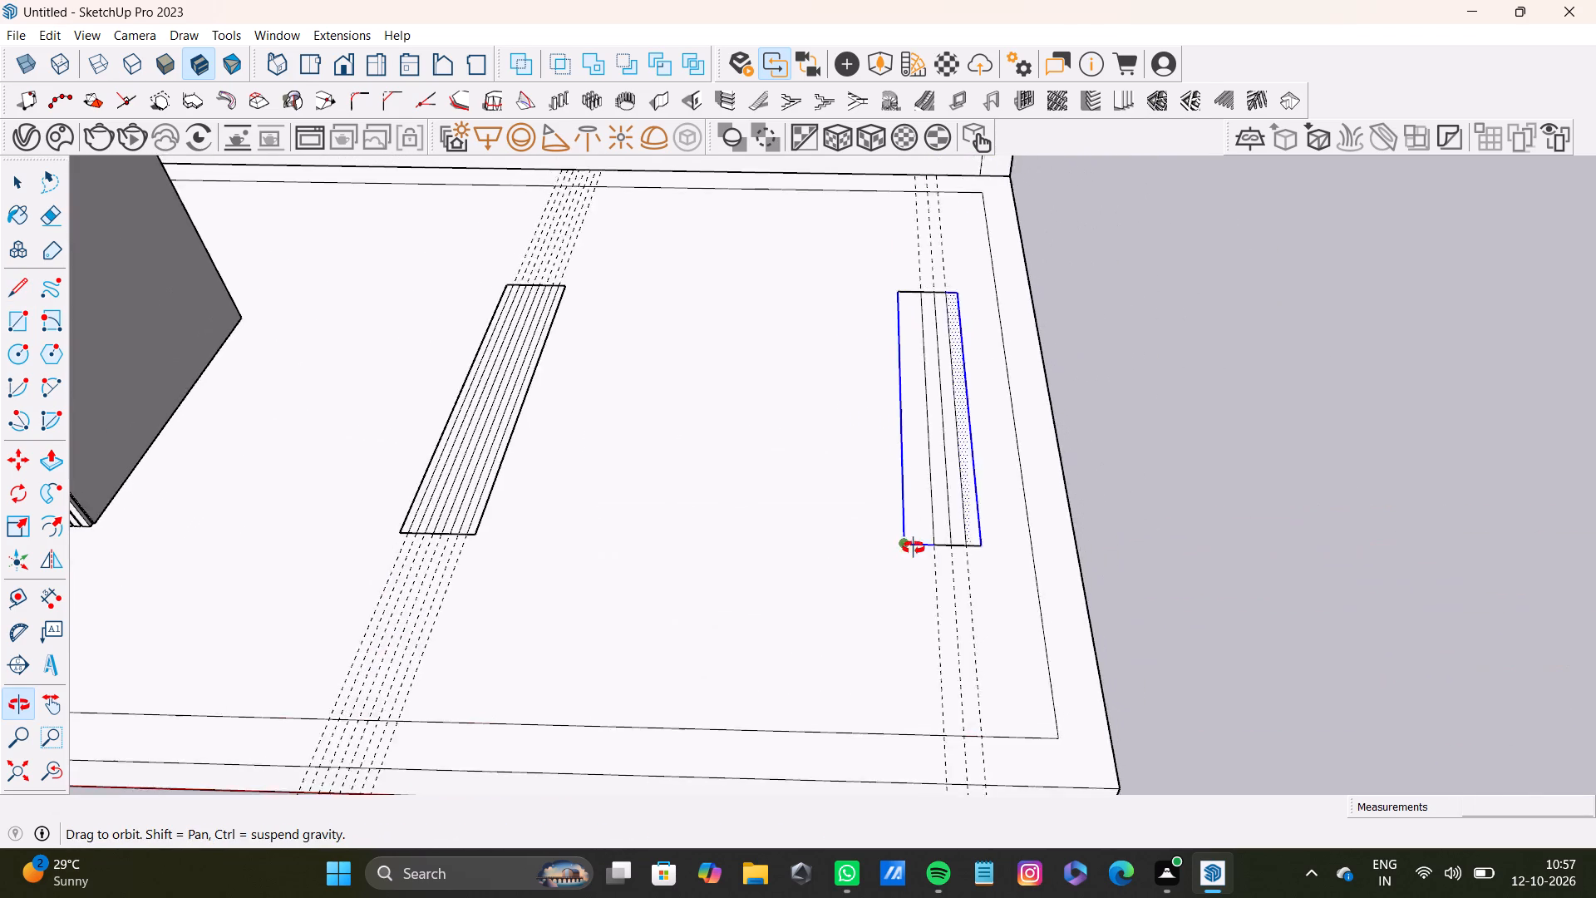
pyautogui.keyDown('shift'); pyautogui.moveTo(914, 548); pyautogui.dragTo(894, 433, button='middle'); pyautogui.keyUp('shift')
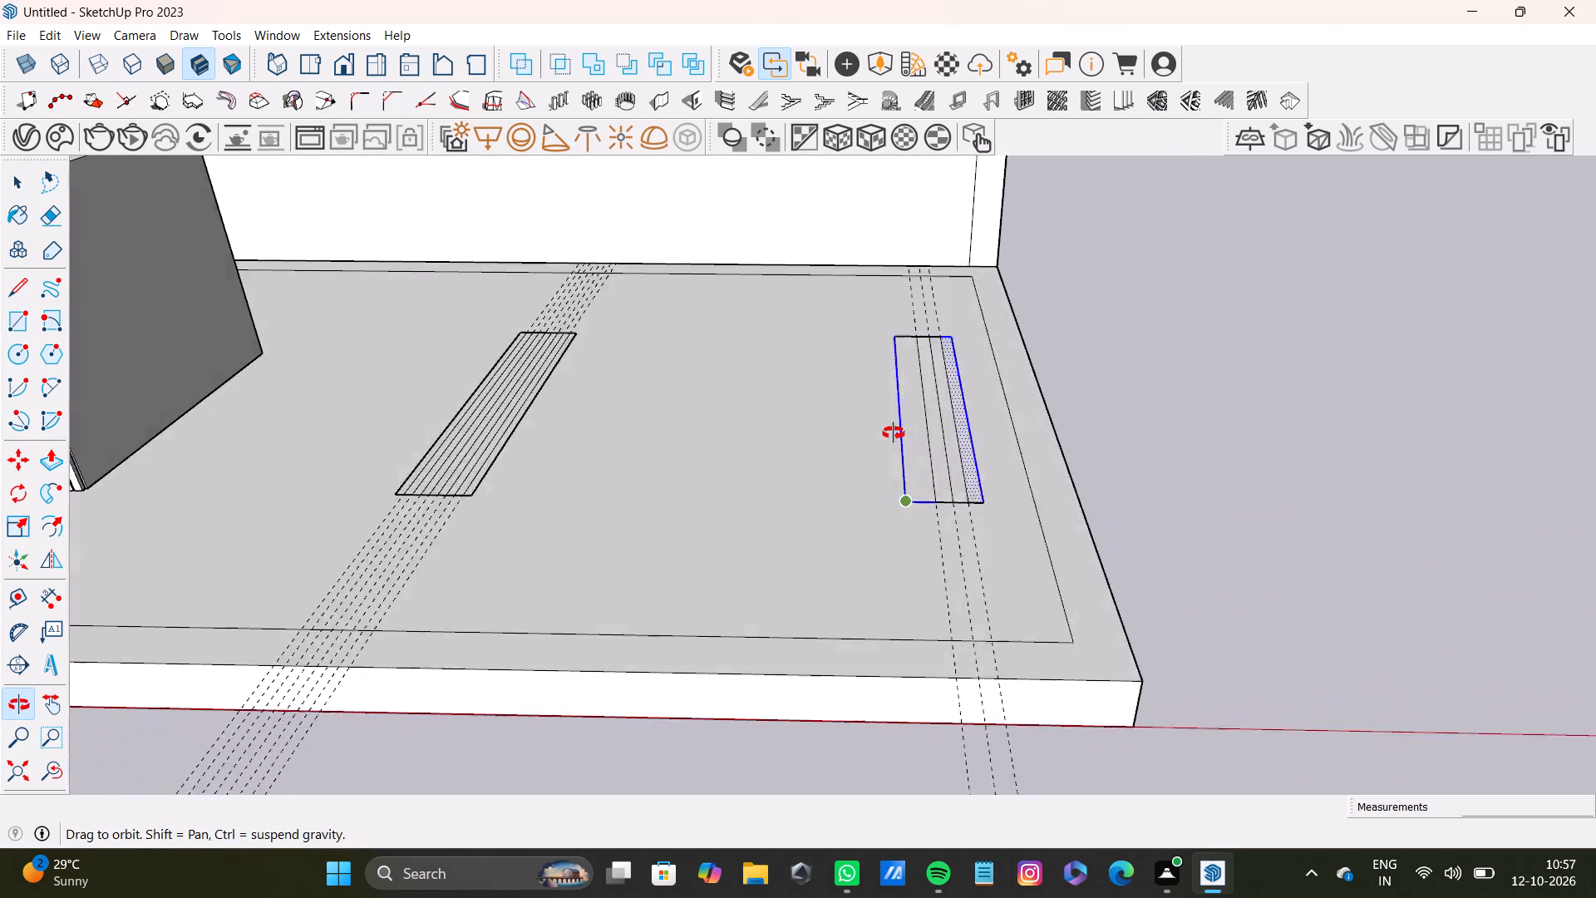
pyautogui.keyDown('shift'); pyautogui.moveTo(894, 433); pyautogui.dragTo(879, 461, button='middle'); pyautogui.keyUp('shift')
pyautogui.scroll(7, 411, 487)
pyautogui.scroll(-8, 871, 501)
pyautogui.press('space')
# Push/Pull the eight-guide rectangle's outer strip nearest the floor box upward into a tall, thin upright panel.
pyautogui.moveTo(924, 440); pyautogui.dragTo(928, 438, button='middle')
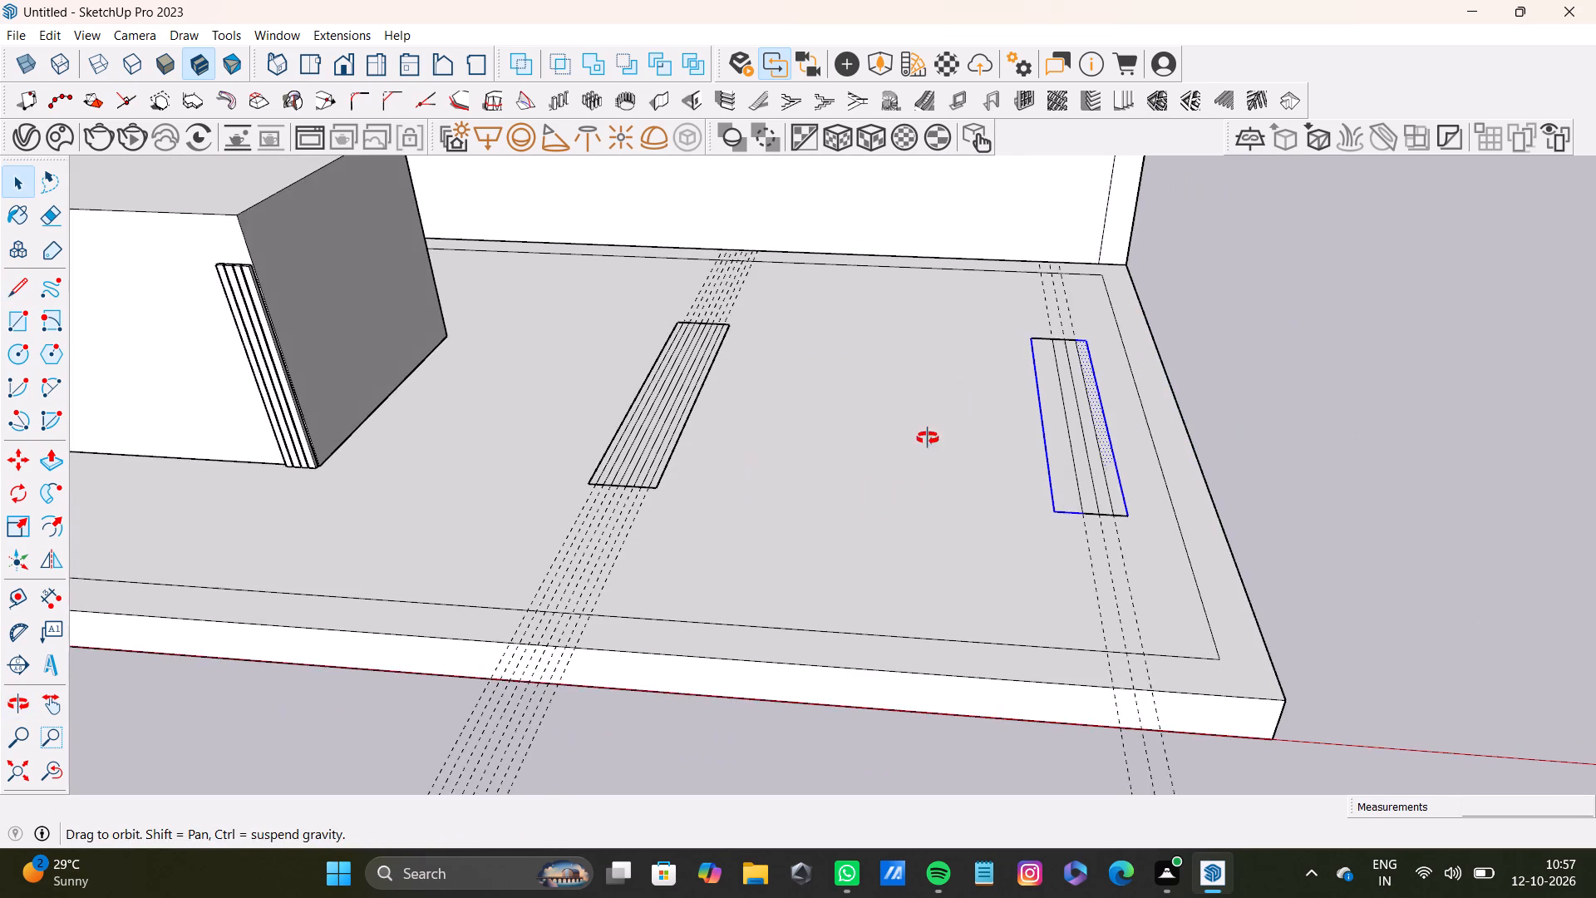
pyautogui.moveTo(928, 438); pyautogui.dragTo(890, 489, button='middle')
pyautogui.scroll(9, 602, 496)
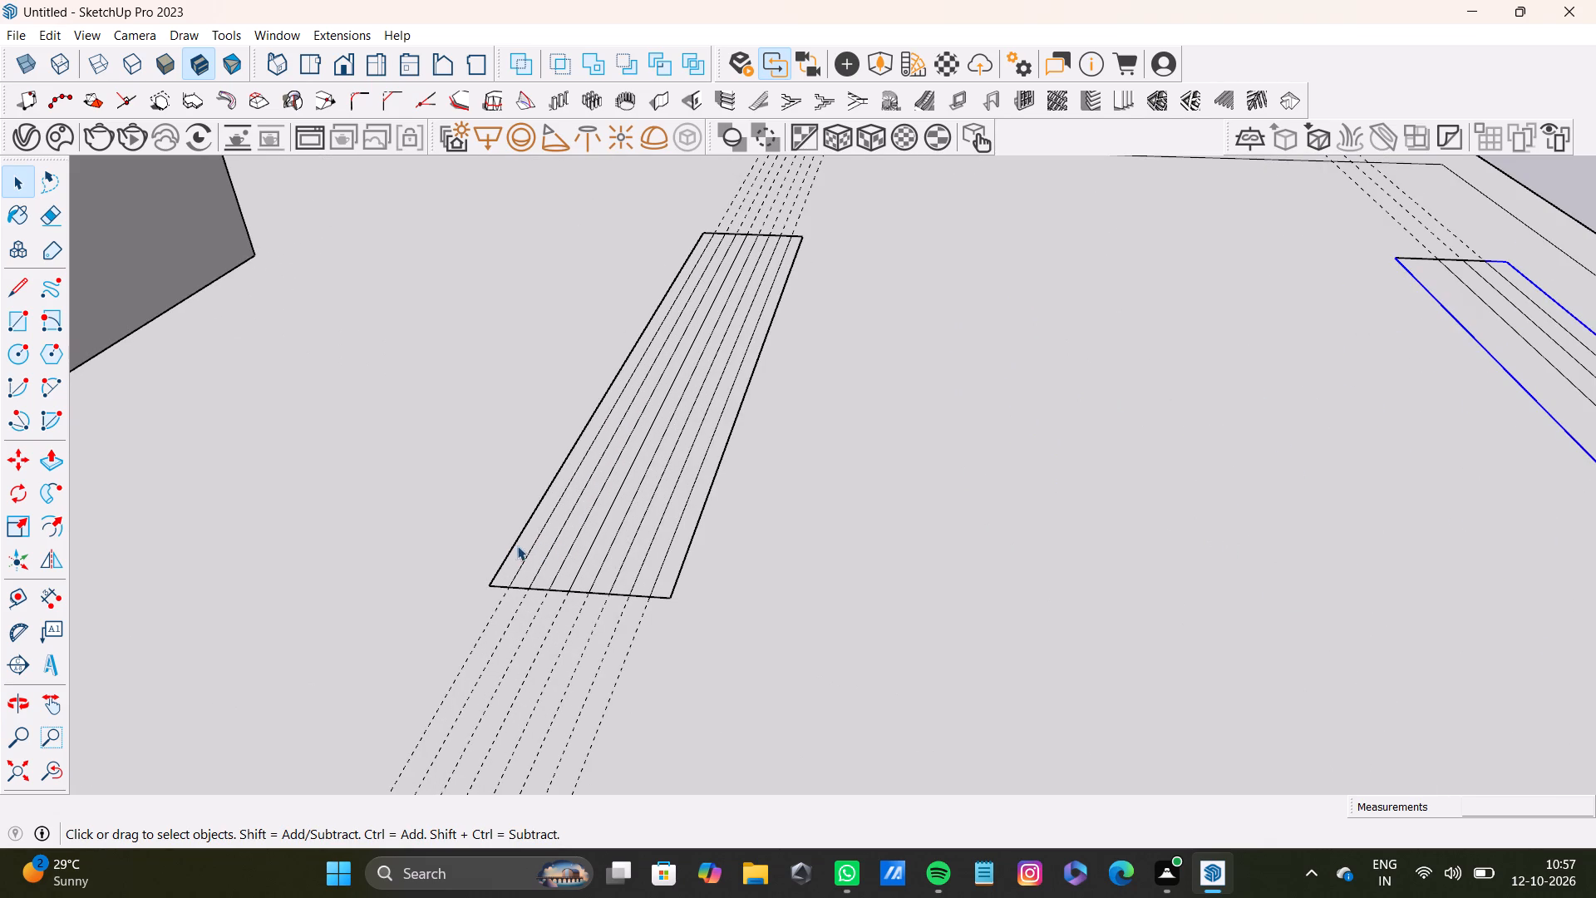
pyautogui.click(517, 545)
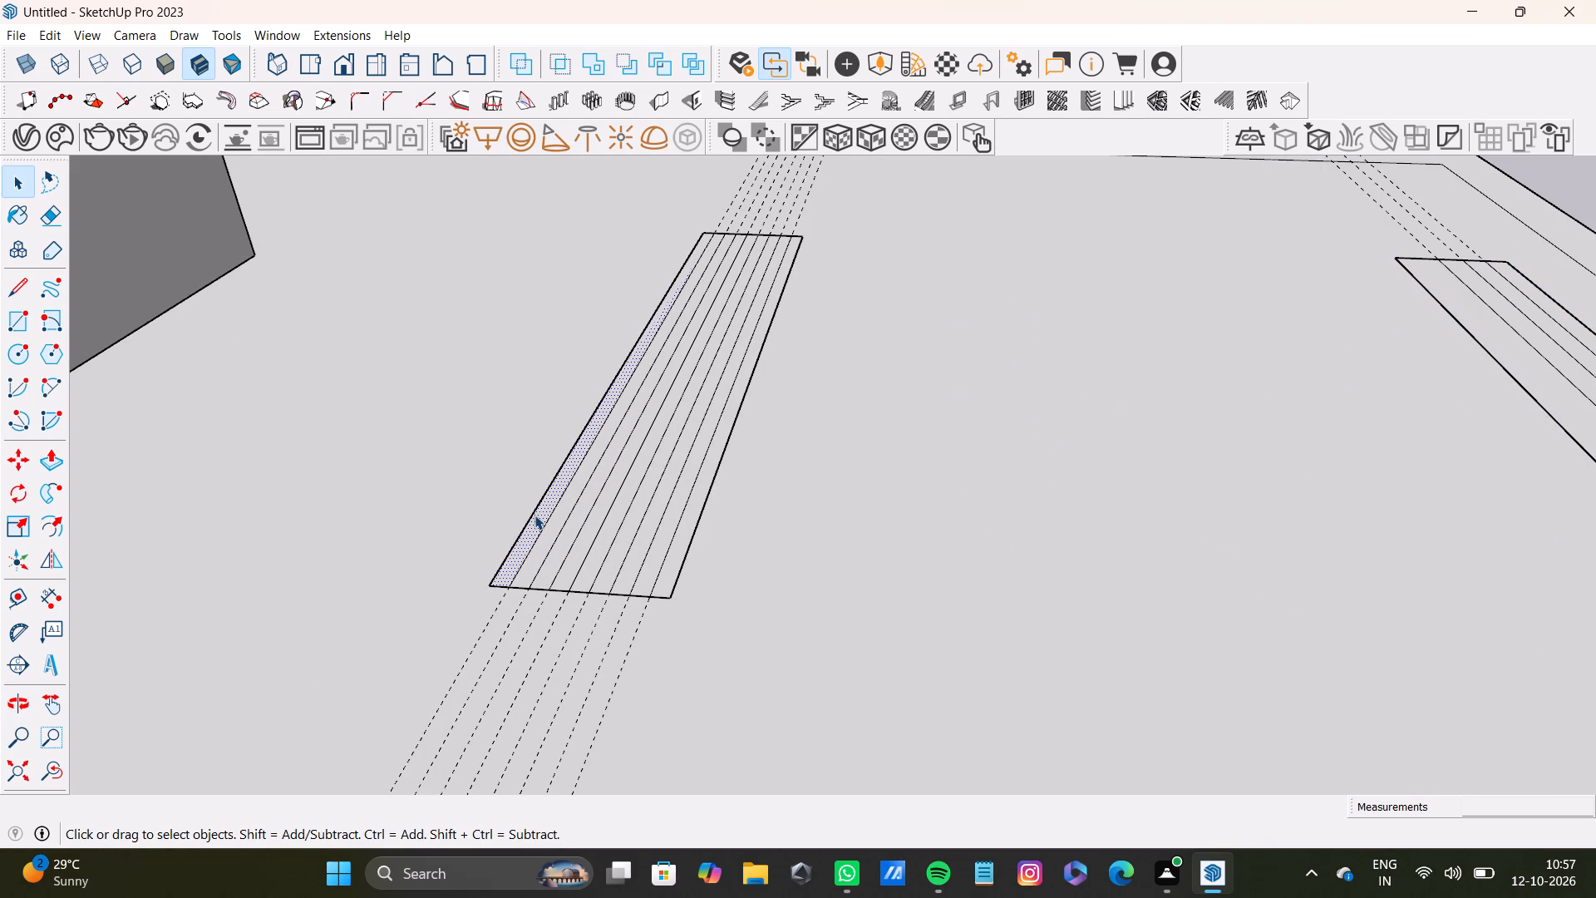
pyautogui.press('p')
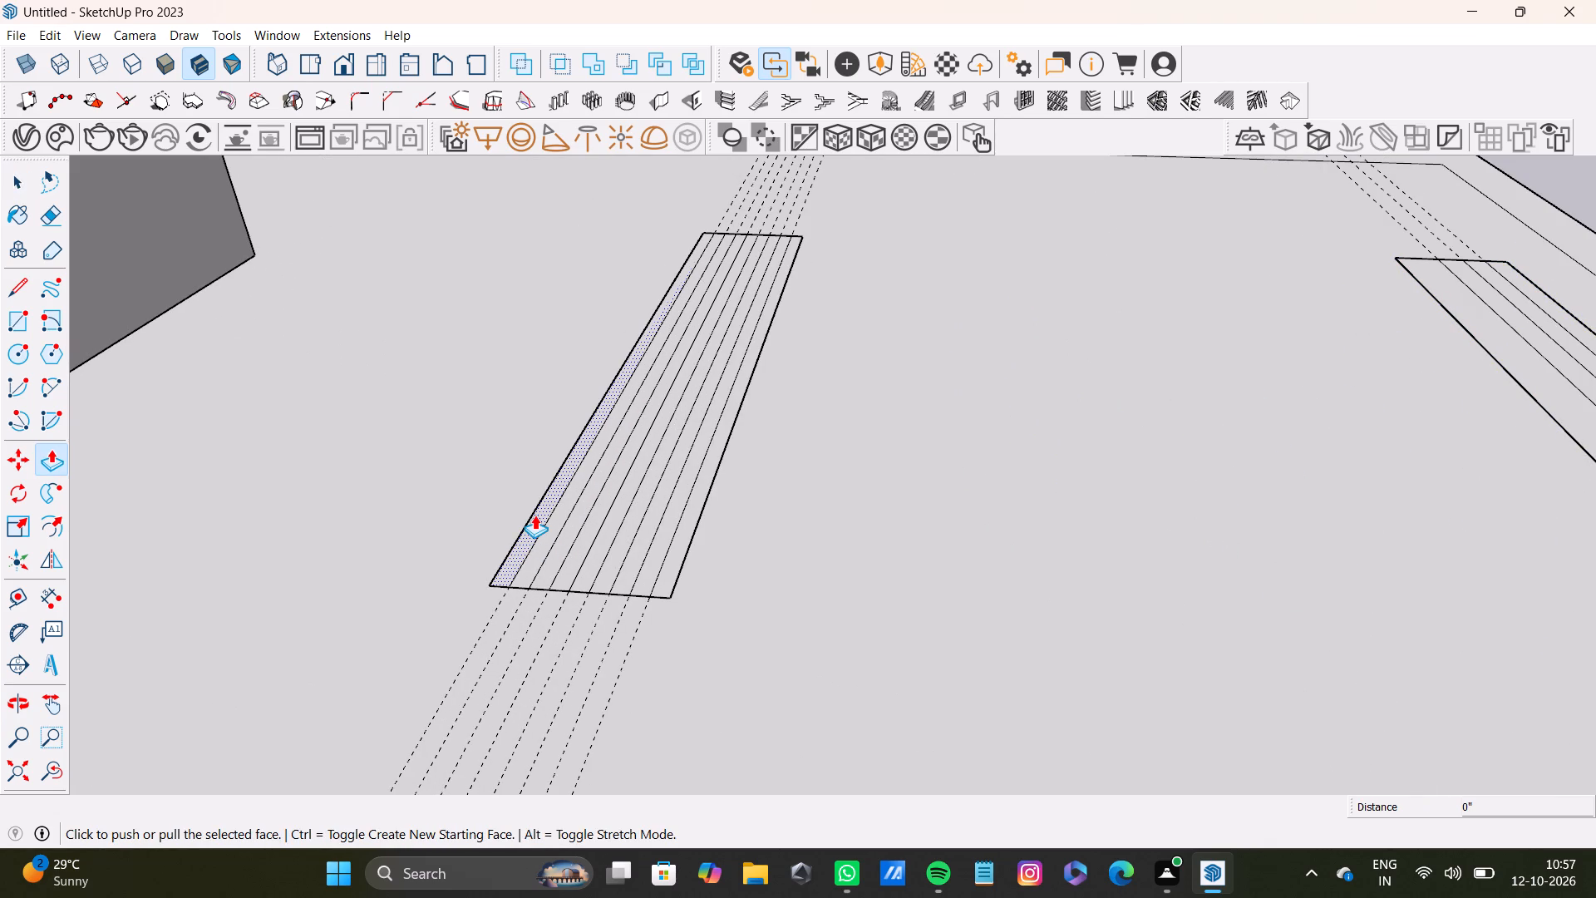
pyautogui.moveTo(530, 494); pyautogui.dragTo(512, 273)
pyautogui.scroll(1, 548, 337)
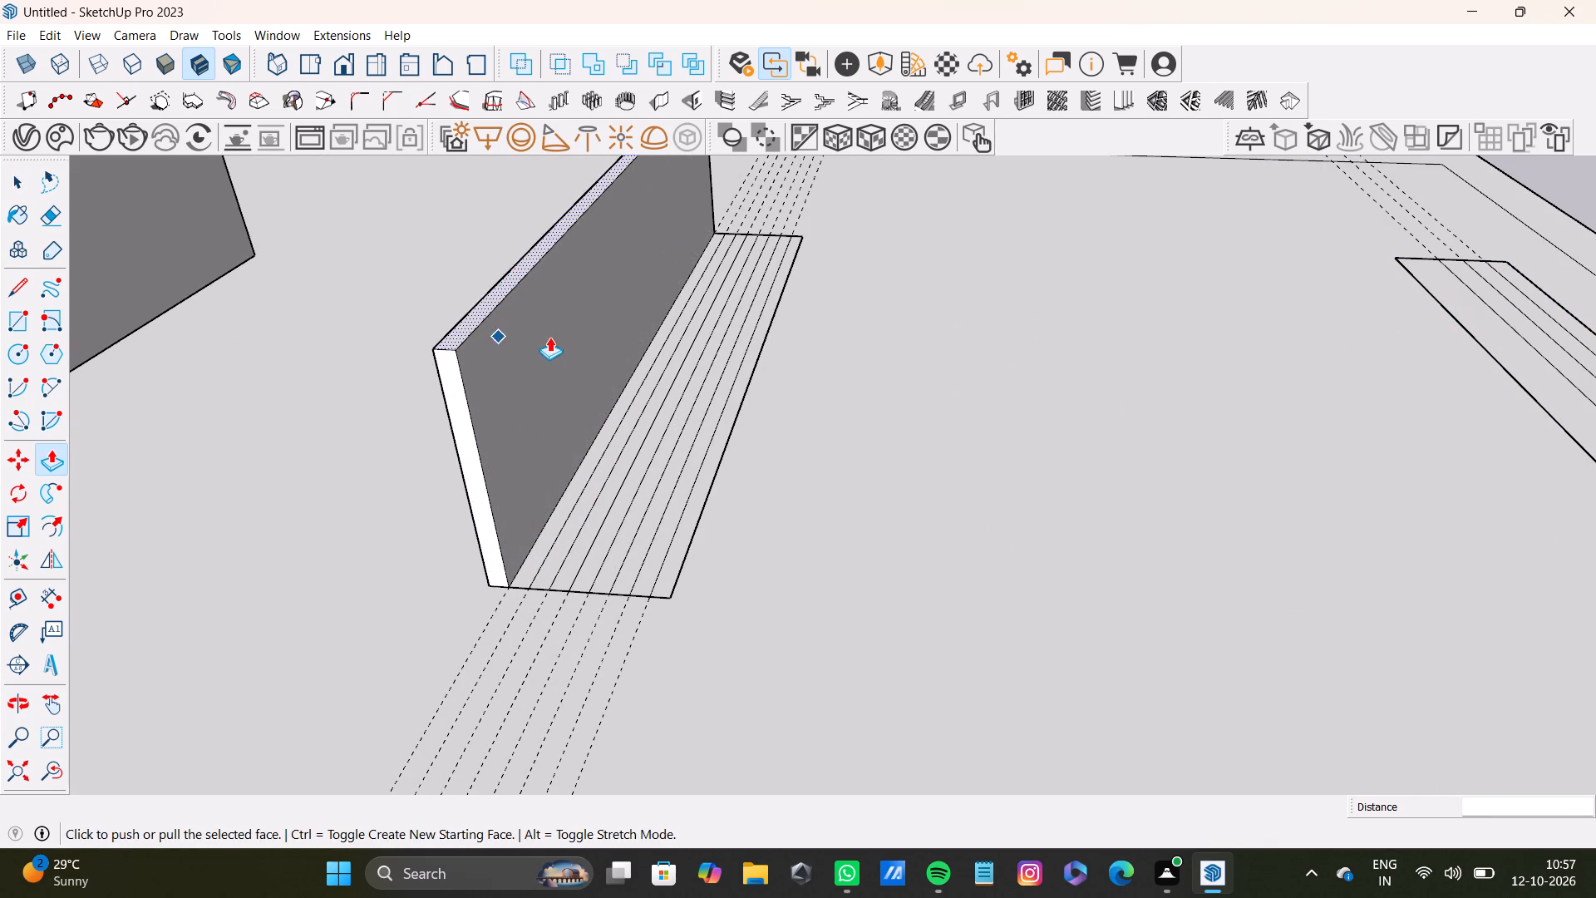
pyautogui.scroll(-13, 549, 337)
pyautogui.keyDown('shift'); pyautogui.moveTo(595, 357); pyautogui.dragTo(603, 446, button='middle'); pyautogui.keyUp('shift')
pyautogui.scroll(2, 463, 557)
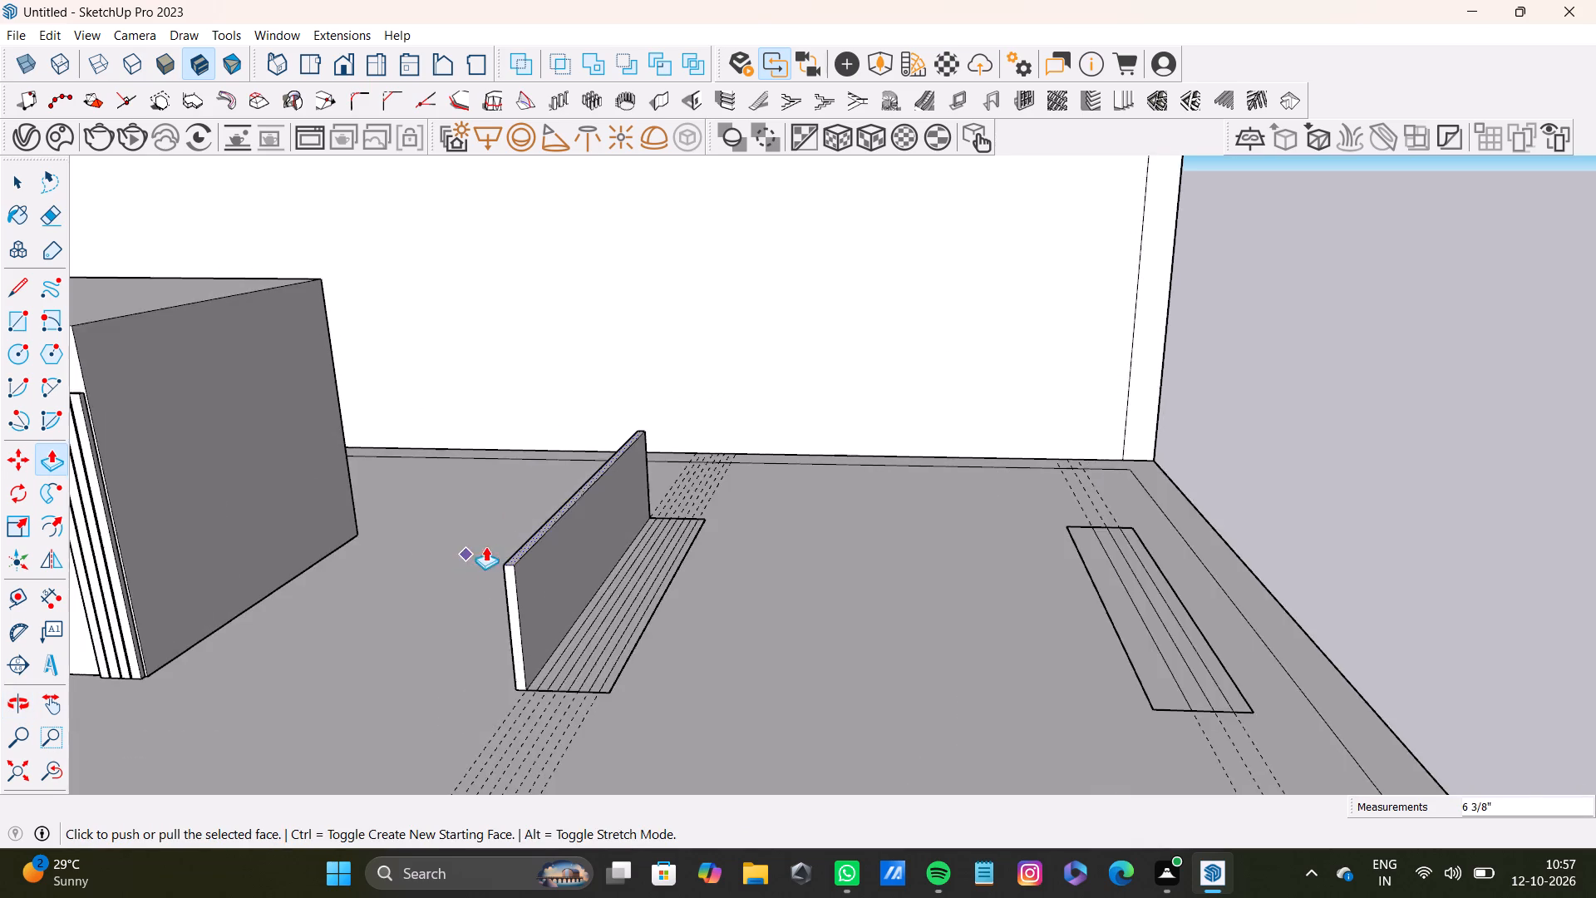
pyautogui.scroll(4, 485, 546)
pyautogui.moveTo(520, 564); pyautogui.dragTo(507, 397)
pyautogui.scroll(-7, 534, 516)
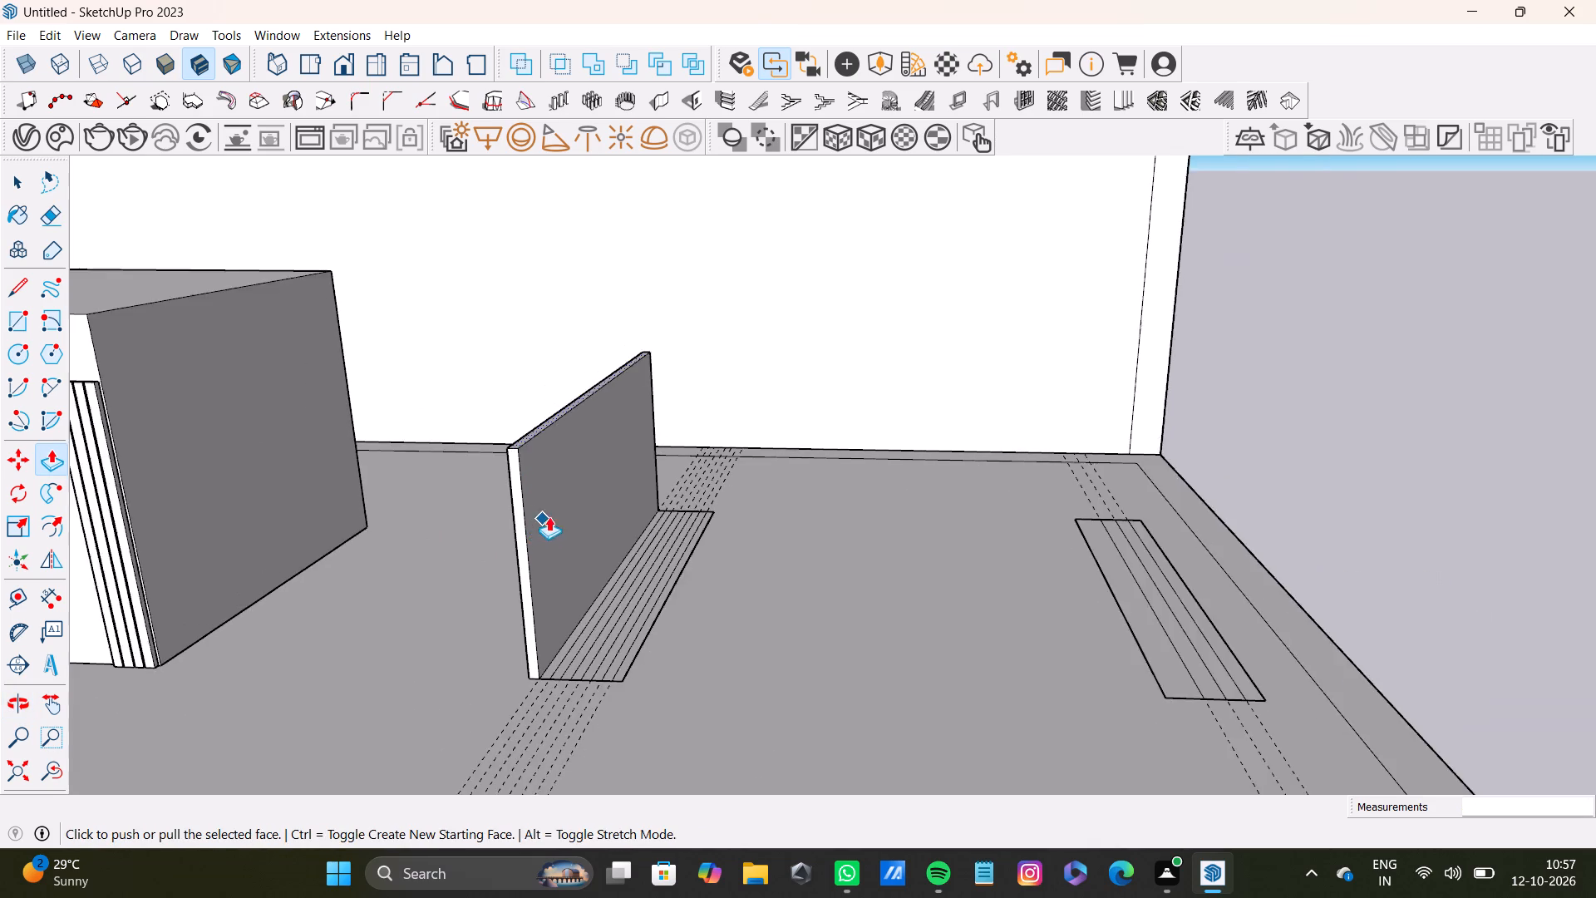
# Push/Pull the second strip, directly beside the upright panel, up to the same height as that panel.
pyautogui.scroll(-2, 549, 516)
pyautogui.keyDown('shift'); pyautogui.moveTo(575, 538); pyautogui.dragTo(601, 466, button='middle'); pyautogui.keyUp('shift')
pyautogui.scroll(11, 569, 535)
pyautogui.press('v')
pyautogui.press('v')
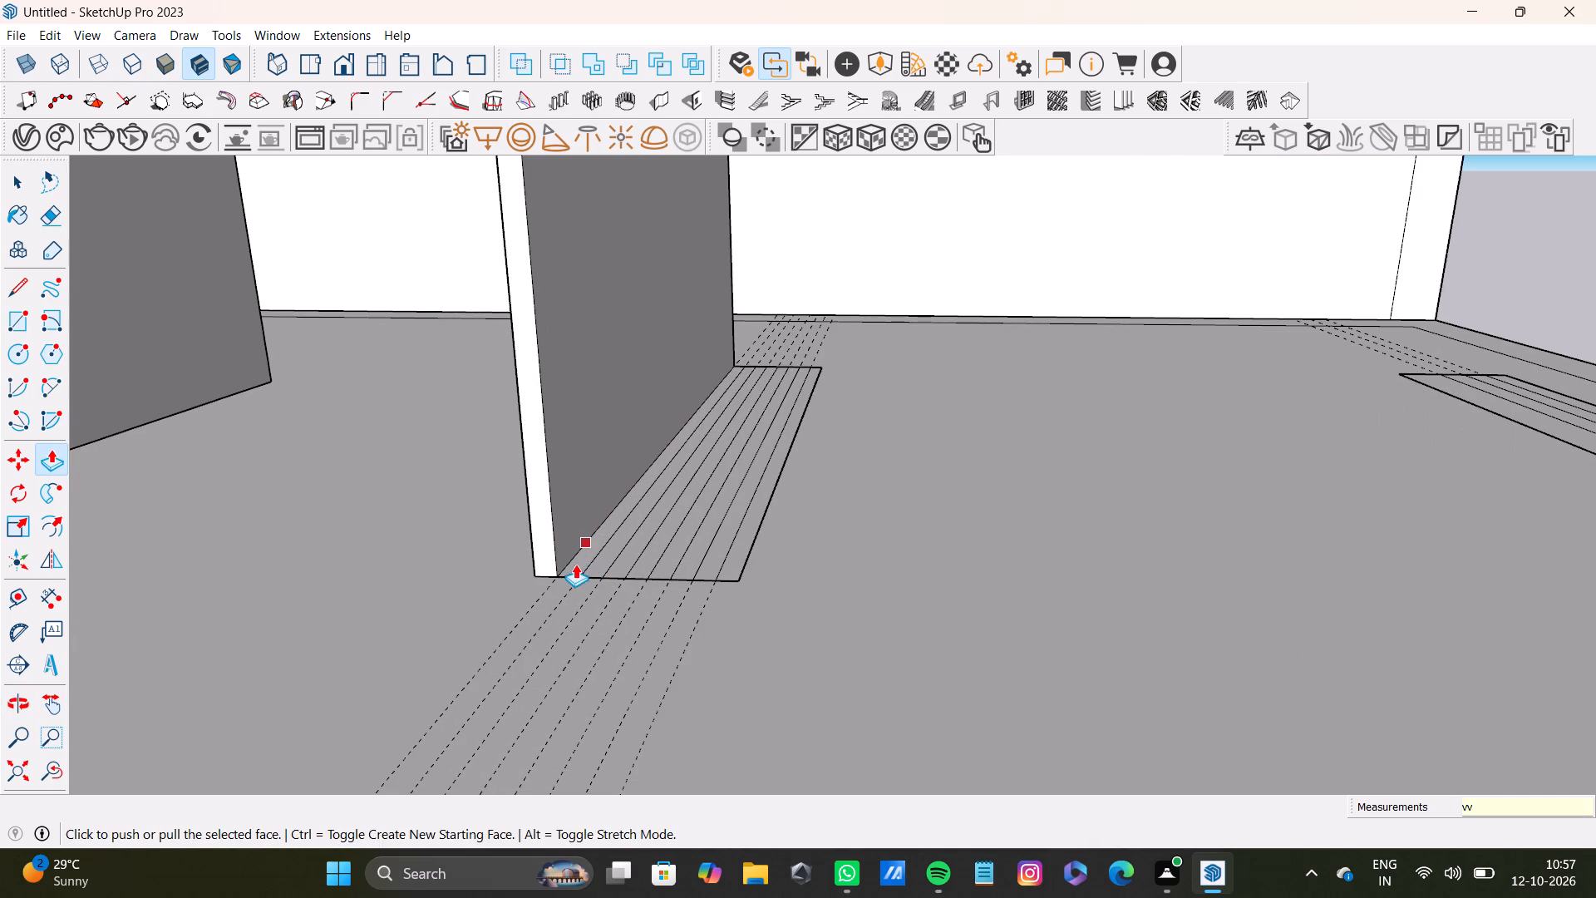
pyautogui.write('v')
pyautogui.press('space')
pyautogui.click(577, 559)
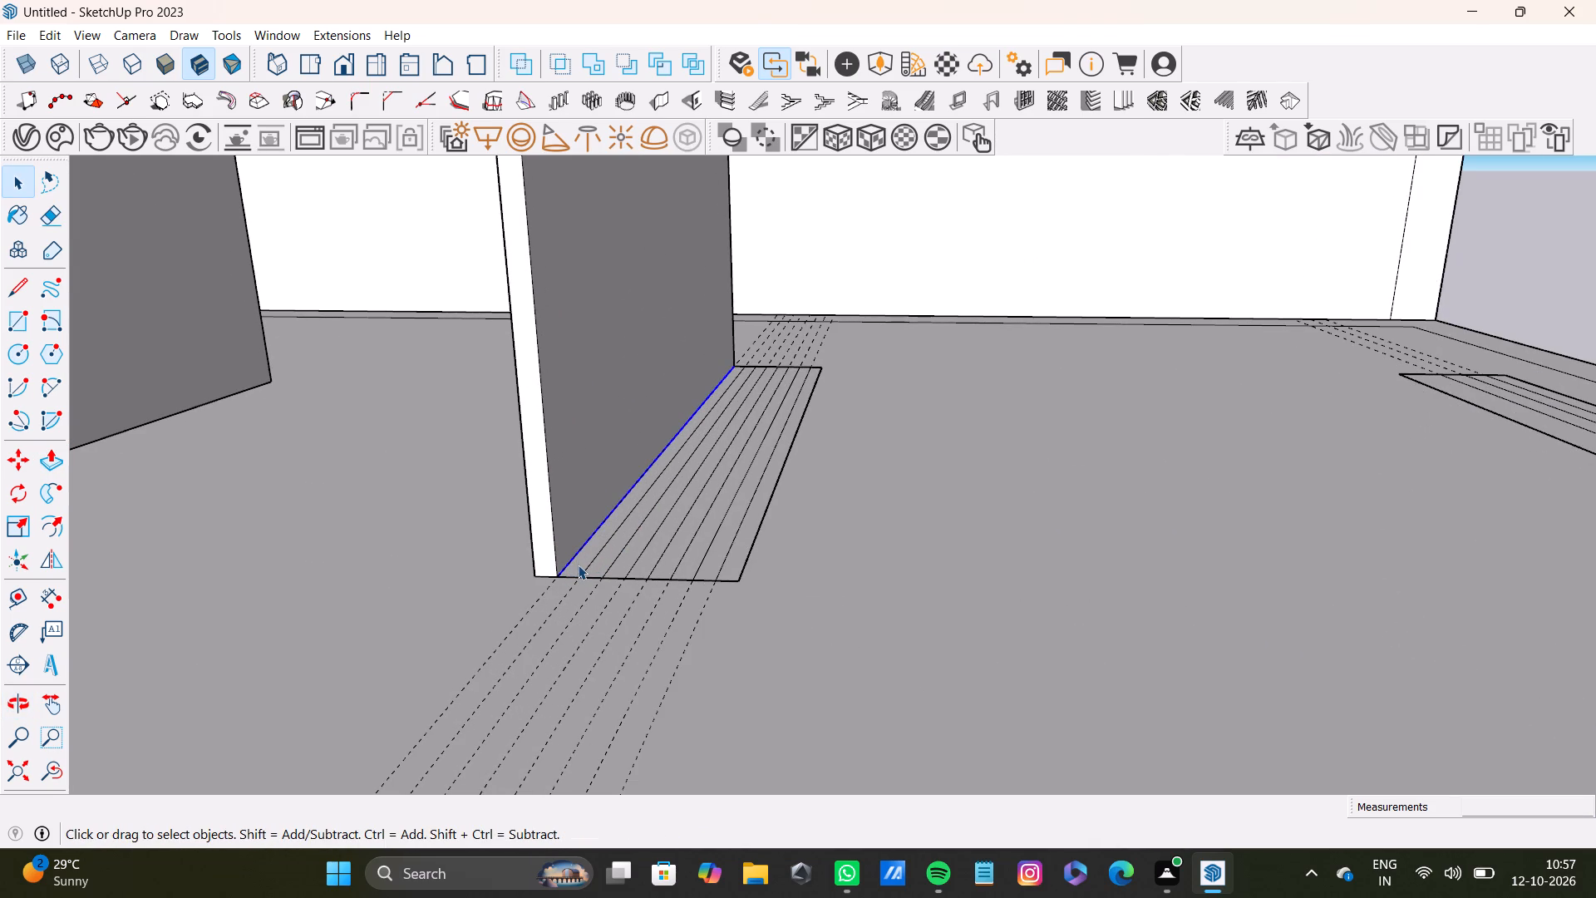
pyautogui.click(578, 565)
pyautogui.scroll(8, 574, 565)
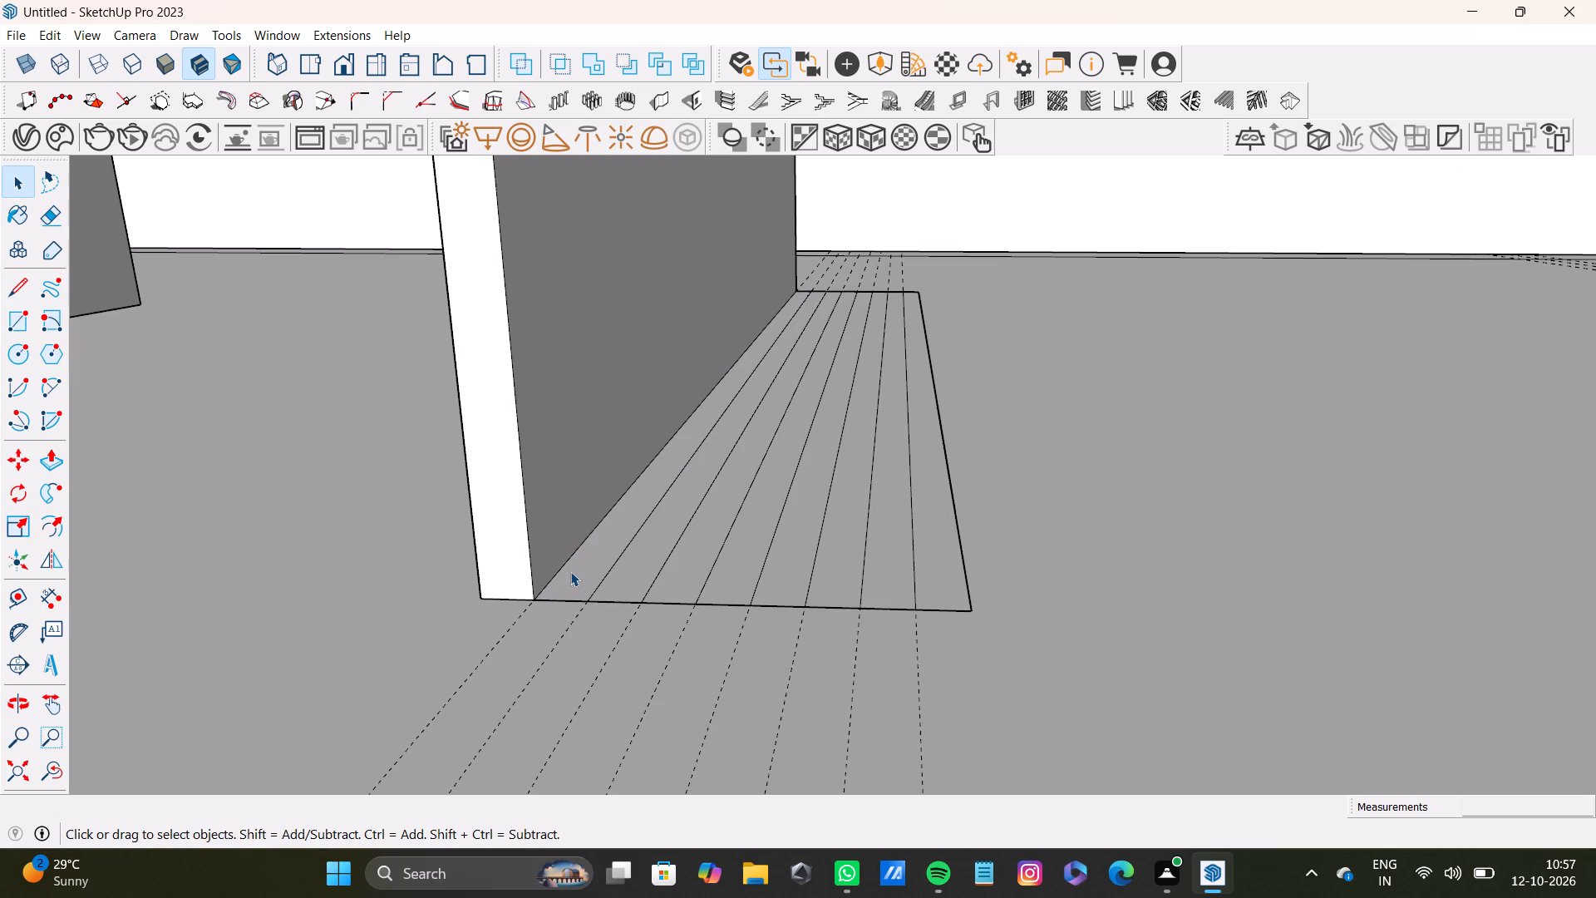
pyautogui.click(570, 571)
pyautogui.click(575, 578)
pyautogui.scroll(-15, 588, 572)
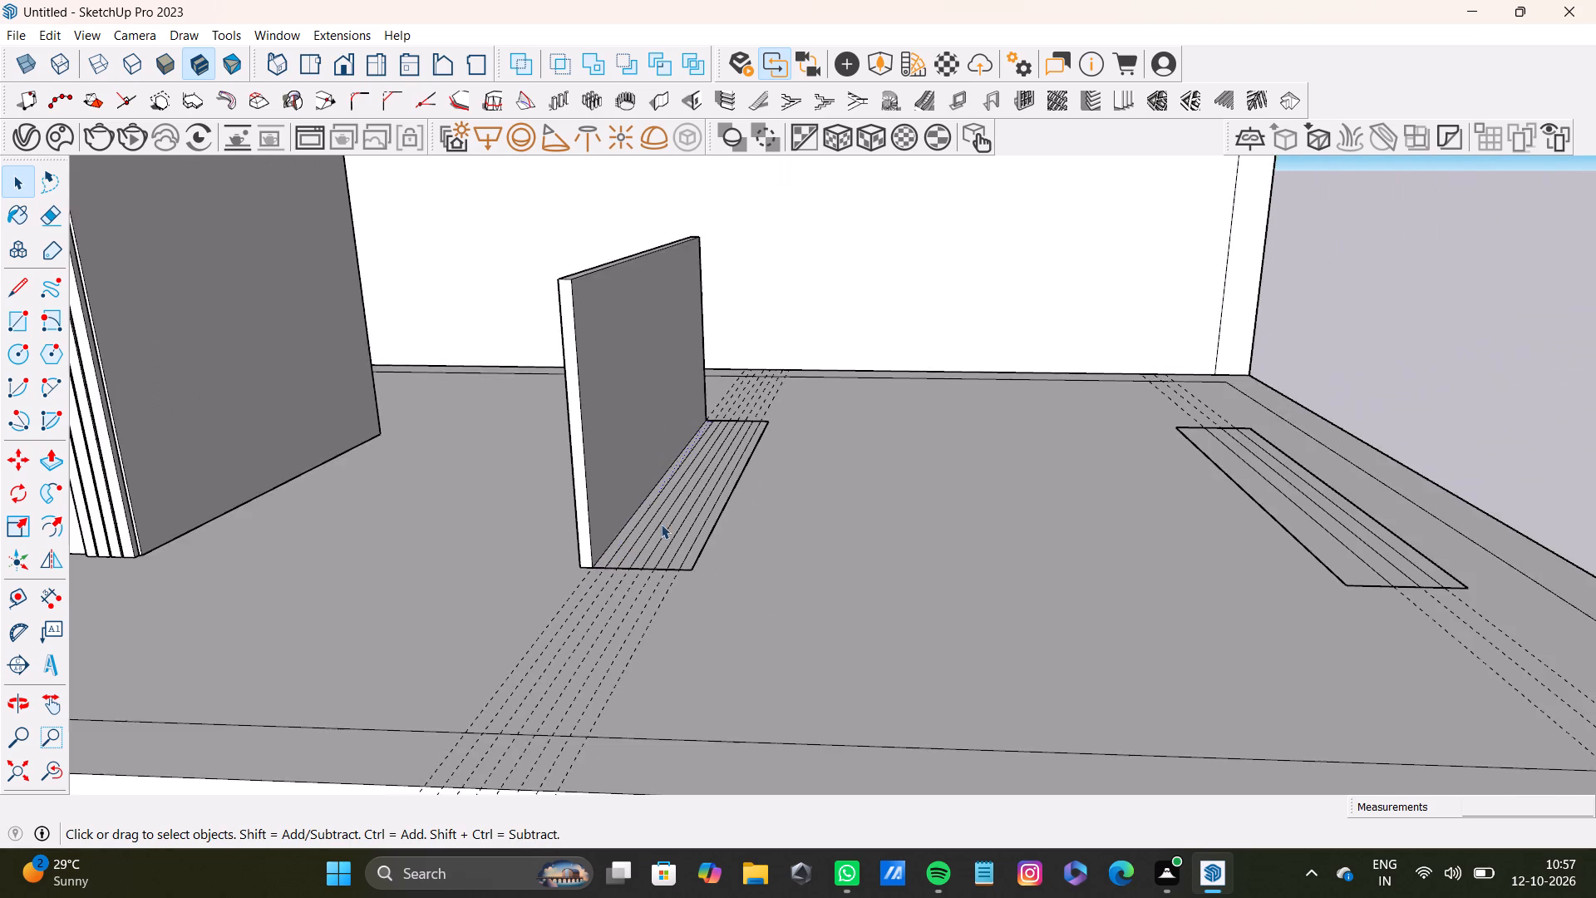
pyautogui.moveTo(686, 492); pyautogui.dragTo(677, 648, button='middle')
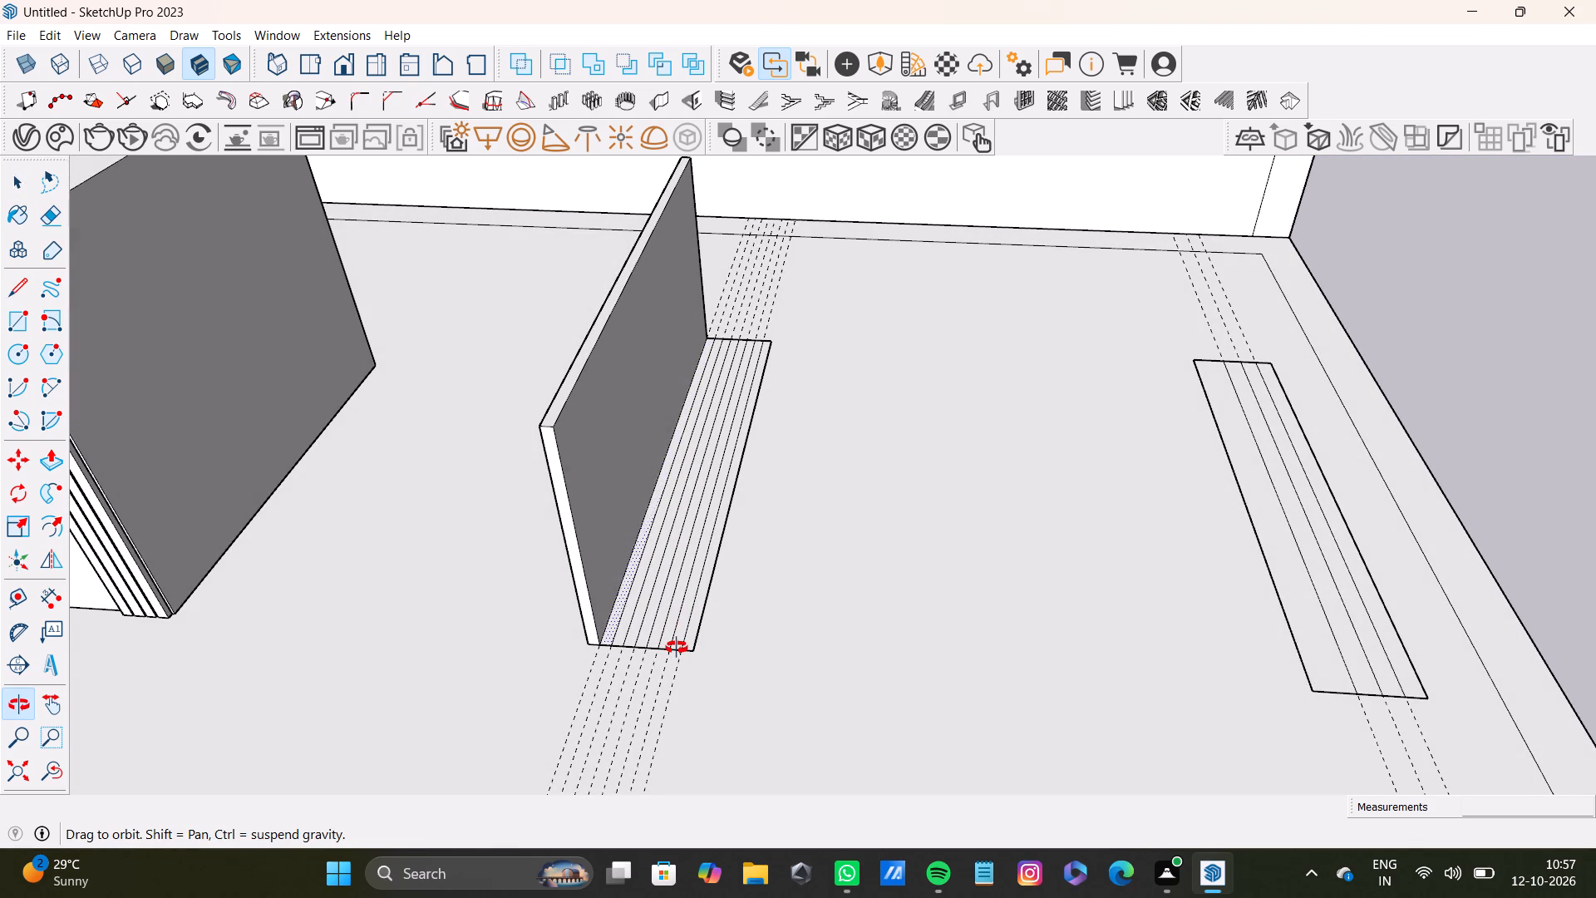
pyautogui.moveTo(677, 648); pyautogui.dragTo(669, 644, button='middle')
pyautogui.middleClick(669, 644)
pyautogui.press('p')
pyautogui.moveTo(607, 622); pyautogui.dragTo(571, 484)
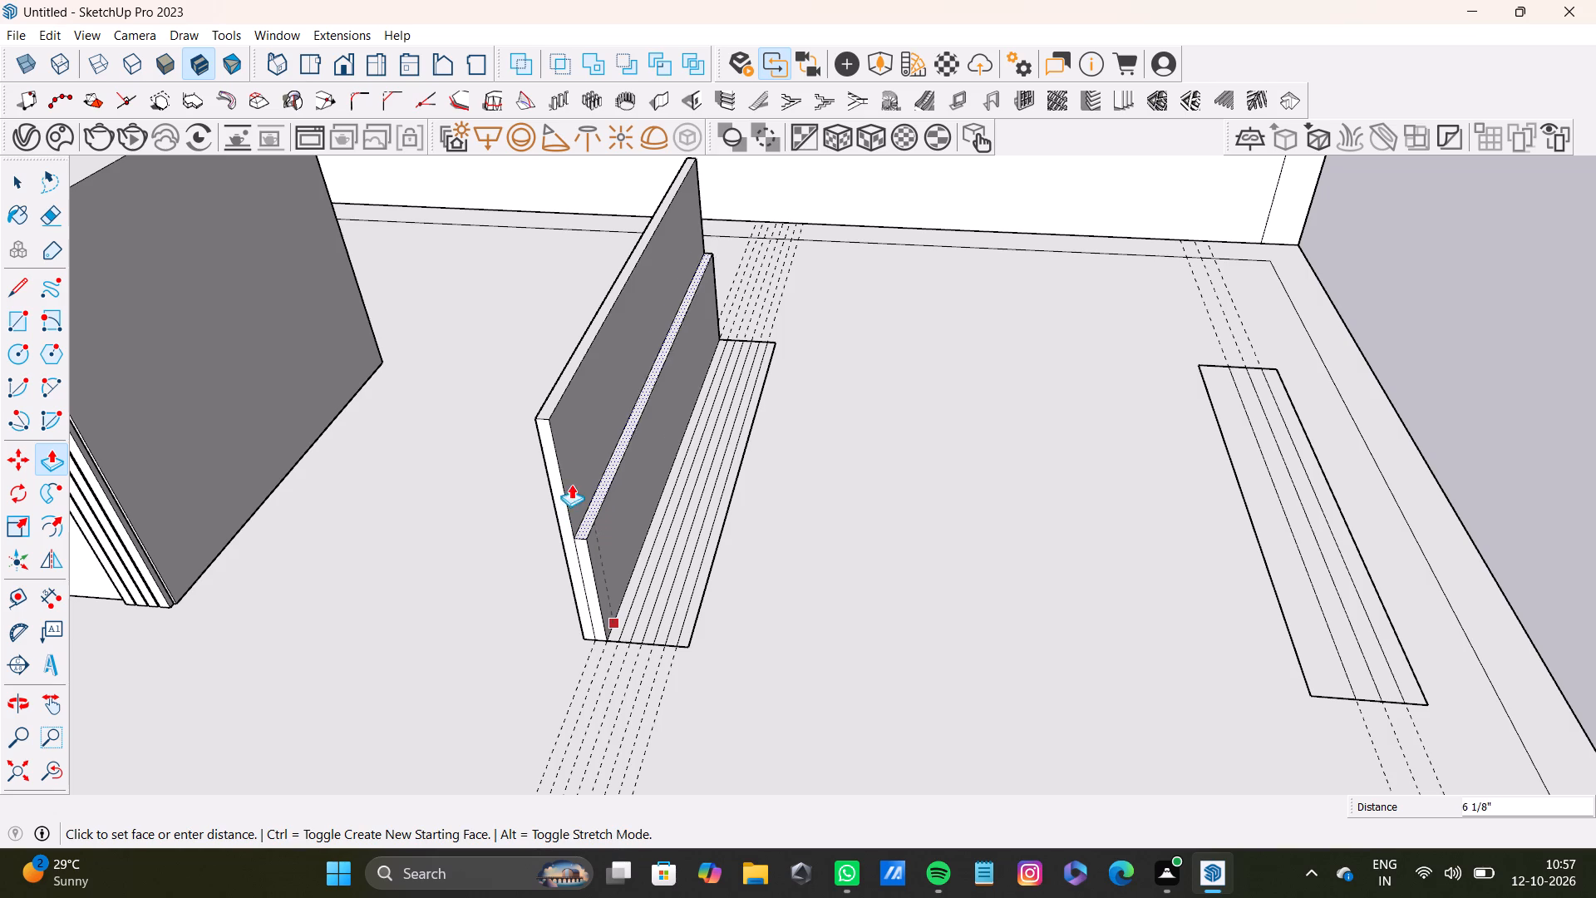
pyautogui.moveTo(571, 484); pyautogui.dragTo(546, 413)
pyautogui.press('space')
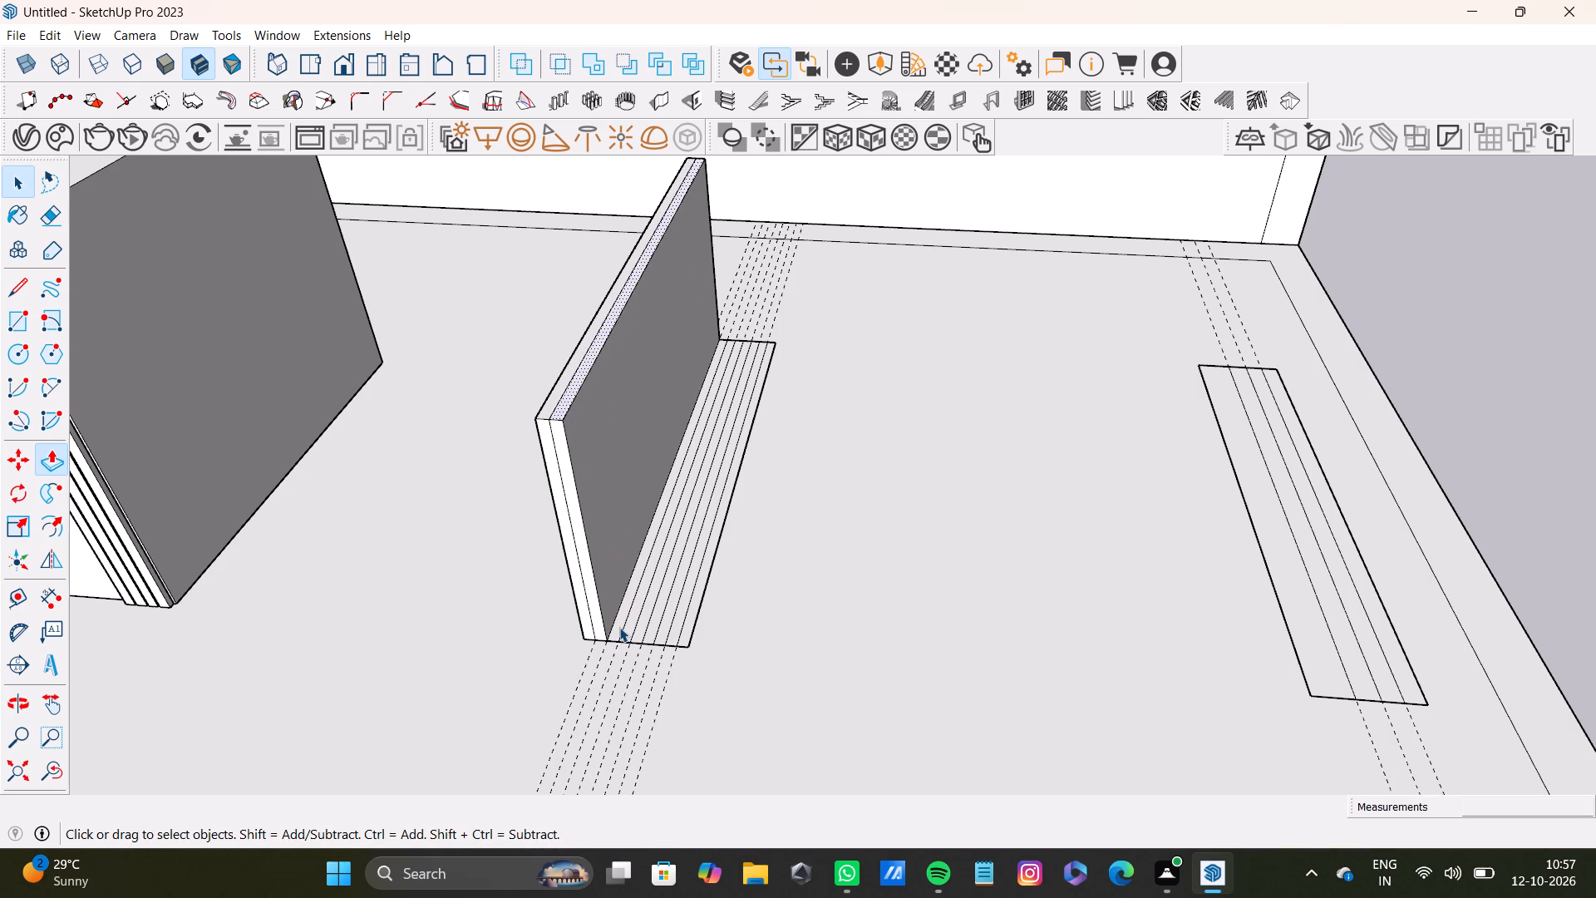
# Push/Pull the third strip, directly beside the two raised panels, up level with their tops.
pyautogui.click(619, 627)
pyautogui.press('p')
pyautogui.moveTo(618, 628); pyautogui.dragTo(556, 426)
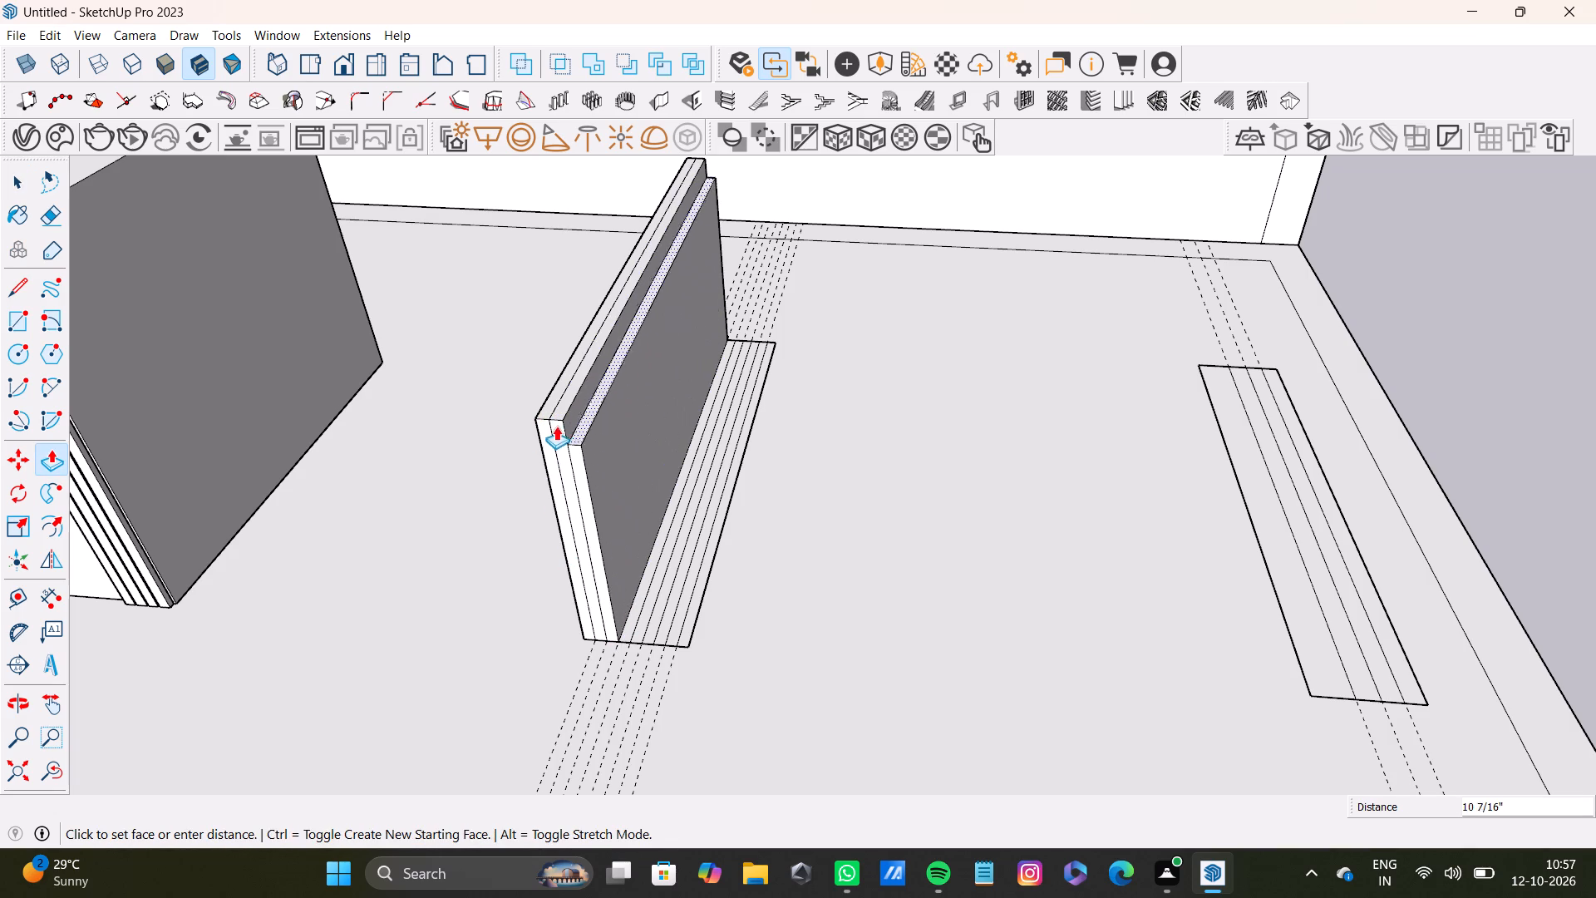
pyautogui.moveTo(556, 426); pyautogui.dragTo(558, 412)
pyautogui.press('space')
# Push/Pull the fourth strip of the eight-guide rectangle up to the same height as the raised panels.
pyautogui.scroll(3, 610, 640)
pyautogui.click(633, 633)
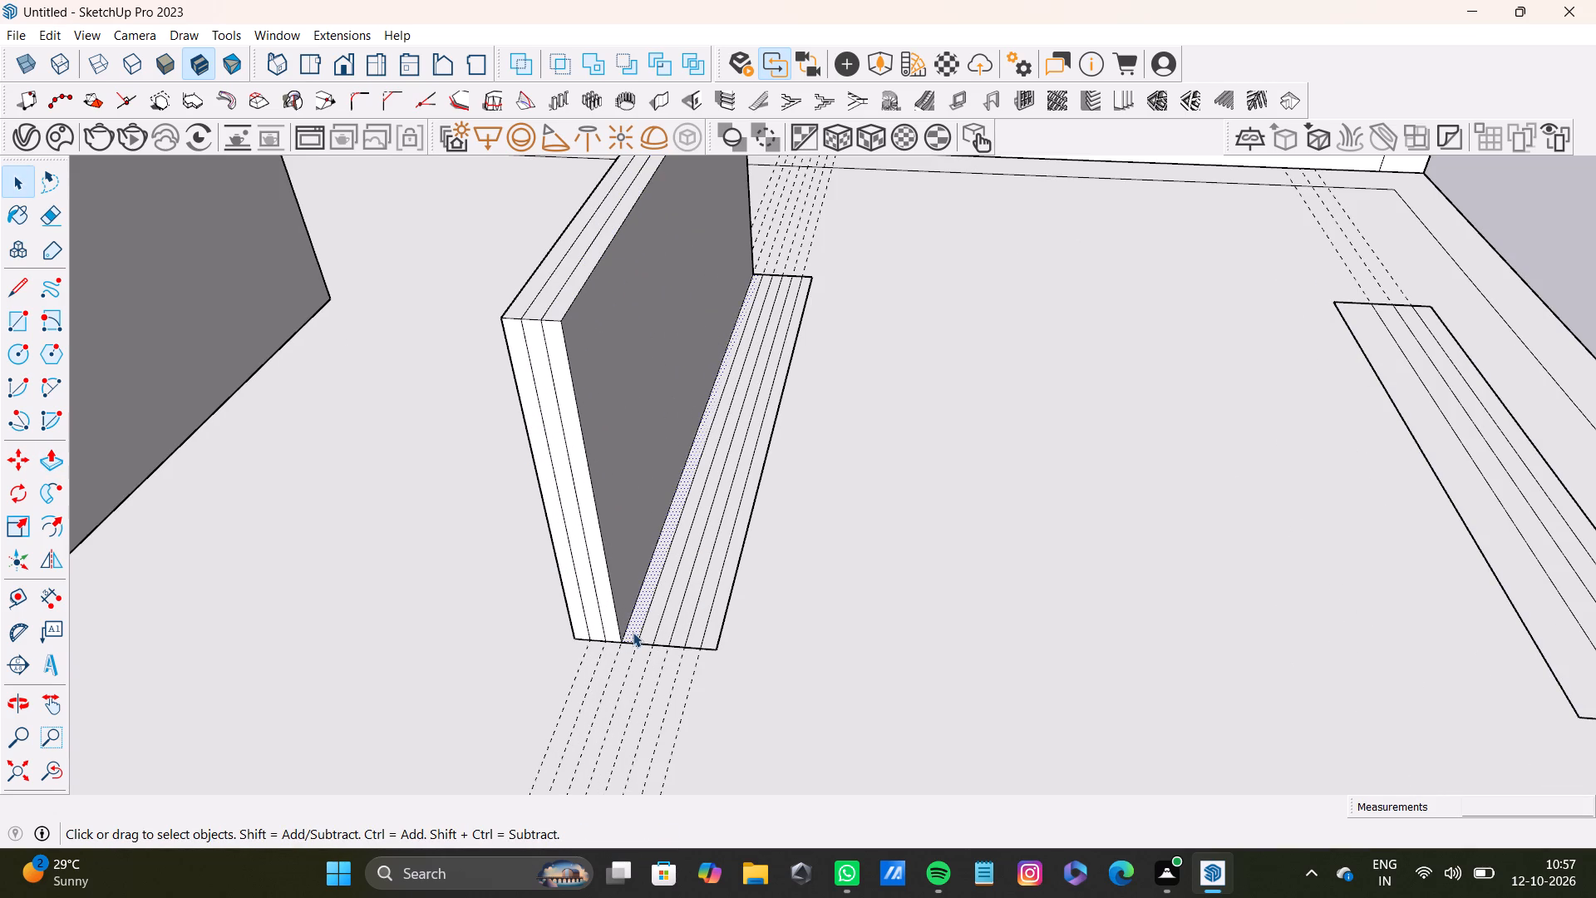
pyautogui.press('p')
pyautogui.moveTo(632, 628); pyautogui.dragTo(549, 313)
pyautogui.press('space')
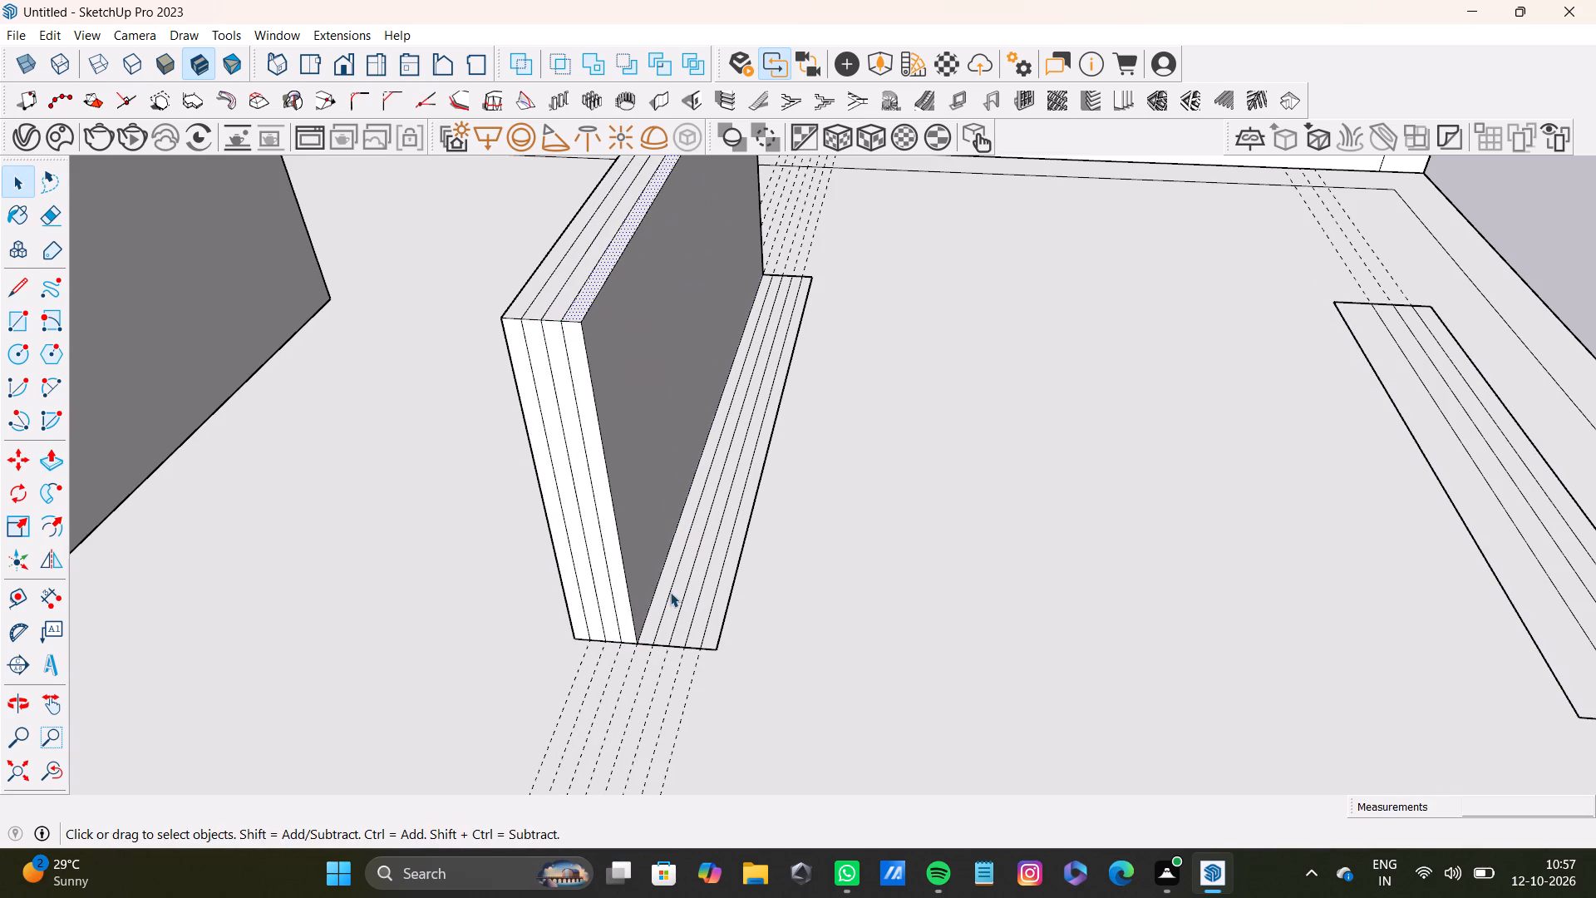
# Push/Pull the fifth strip up 11 3/8", level with the tops of the four raised panels.
pyautogui.click(660, 593)
pyautogui.press('p')
pyautogui.moveTo(659, 594); pyautogui.dragTo(551, 301)
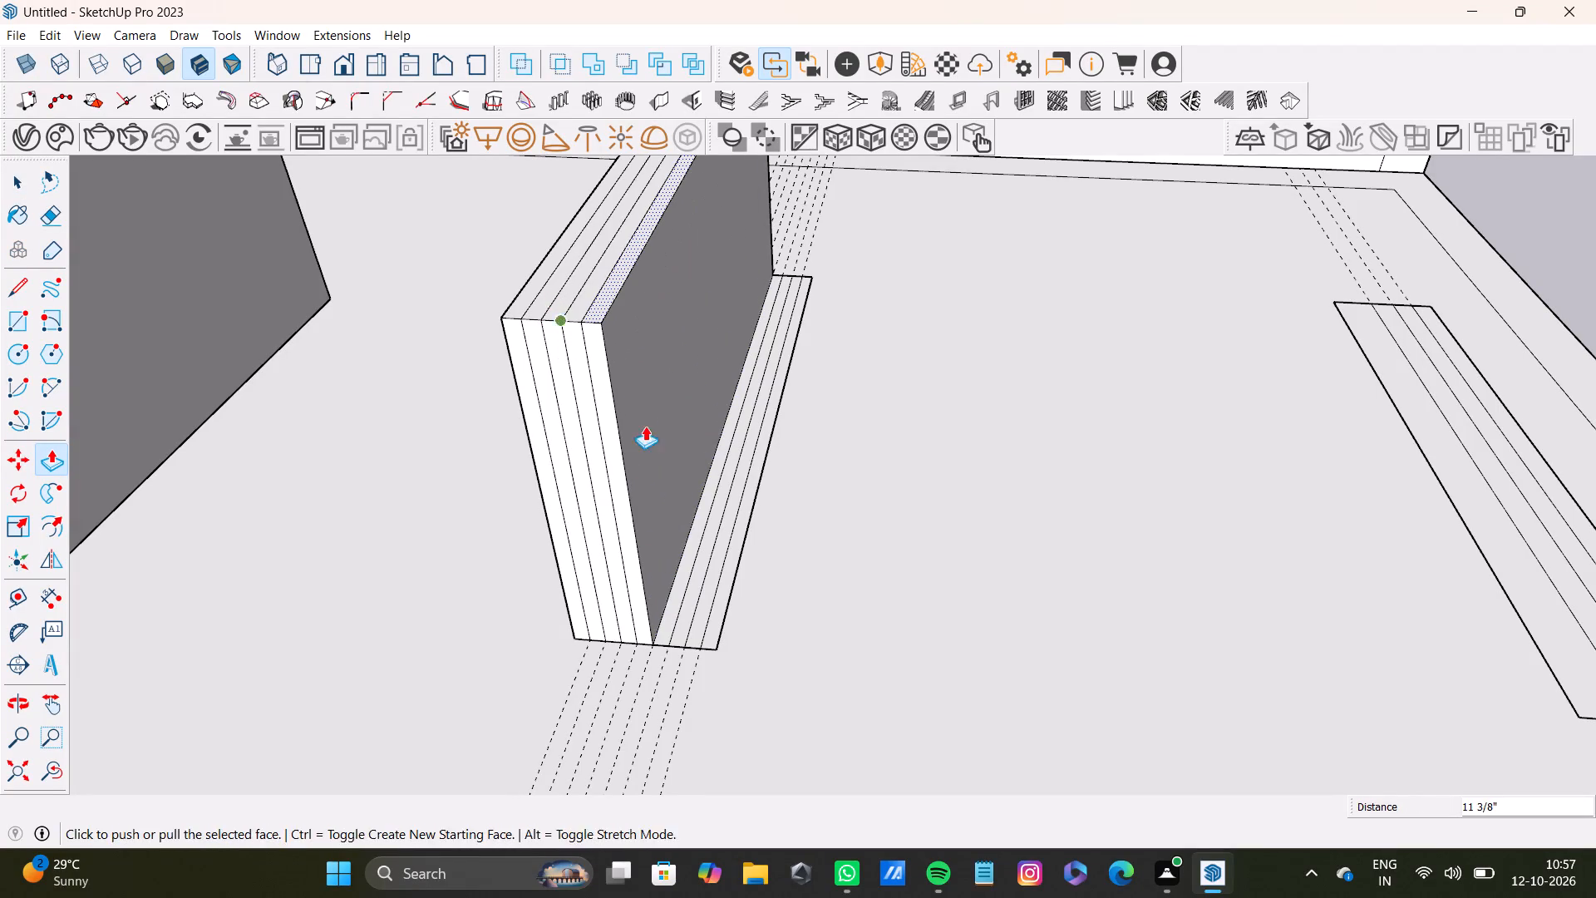
pyautogui.press('space')
# Push/Pull the sixth strip up 11 3/8", level with the tops of the five raised panels.
pyautogui.click(682, 591)
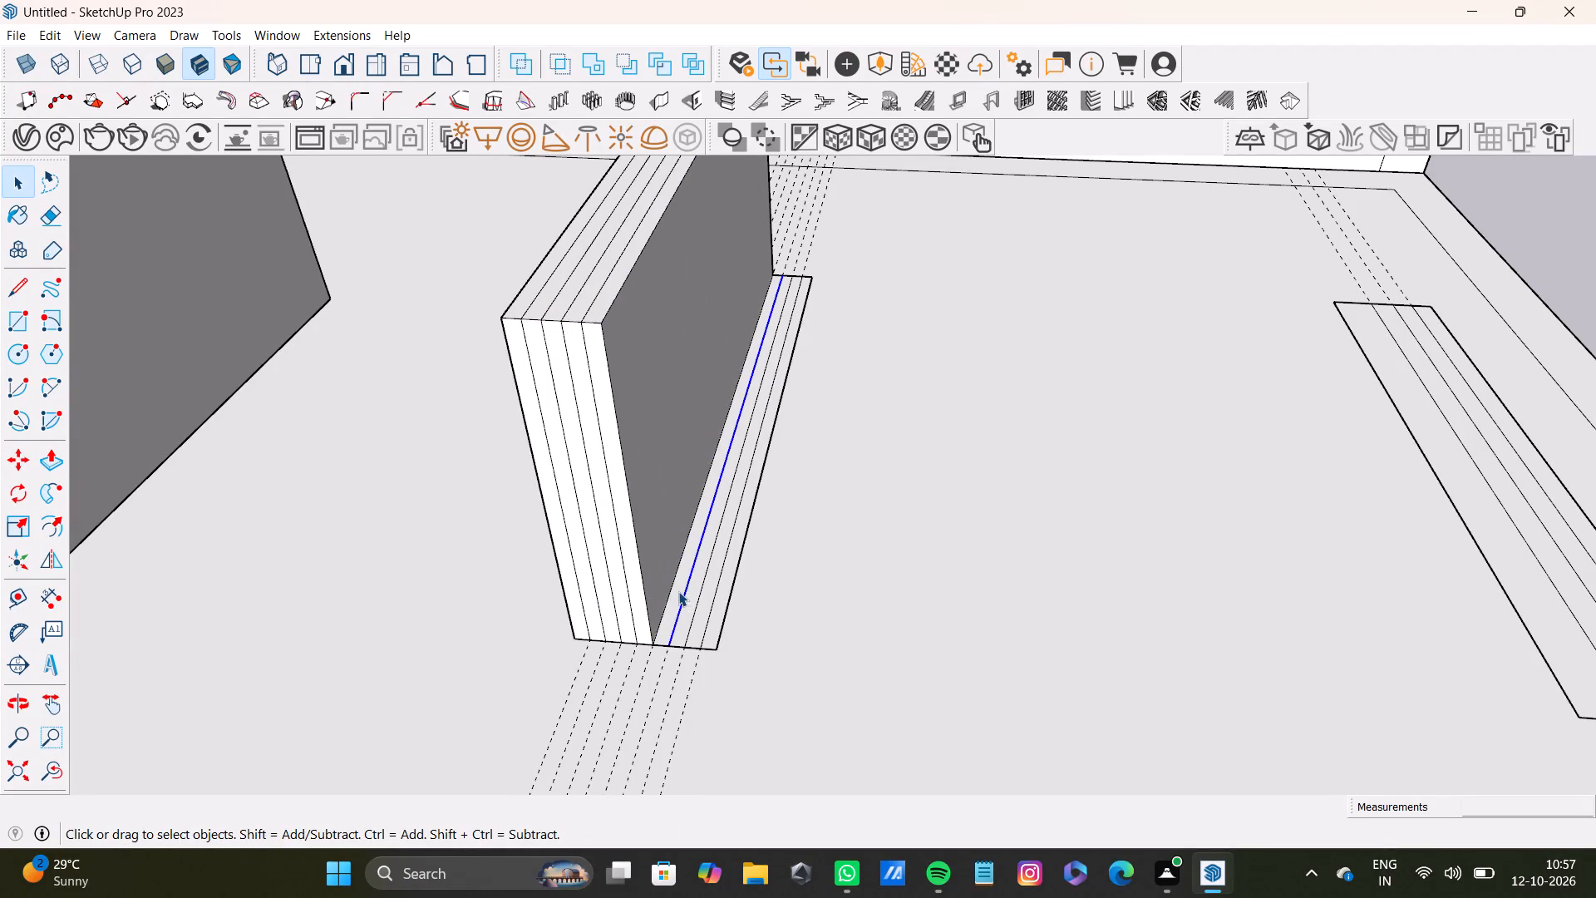
pyautogui.click(678, 591)
pyautogui.press('p')
pyautogui.moveTo(677, 594); pyautogui.dragTo(594, 316)
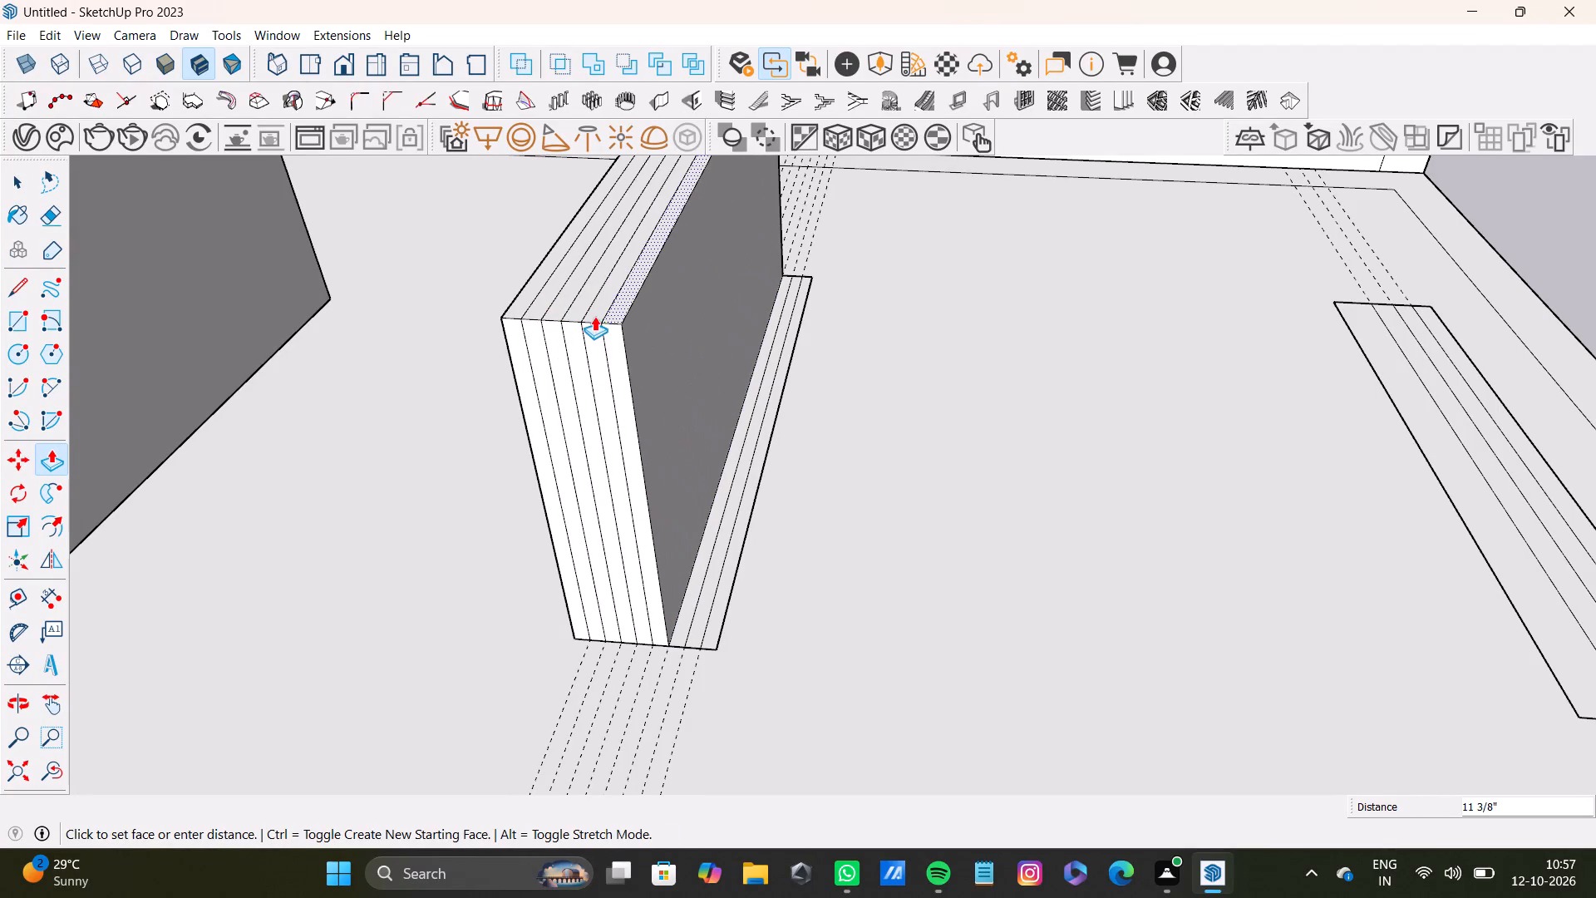
pyautogui.press('space')
# Delete the two lines dividing the remaining flat strips beside the raised panels, keeping the dashed guides.
pyautogui.scroll(-7, 686, 592)
pyautogui.moveTo(702, 597); pyautogui.dragTo(810, 460, button='middle')
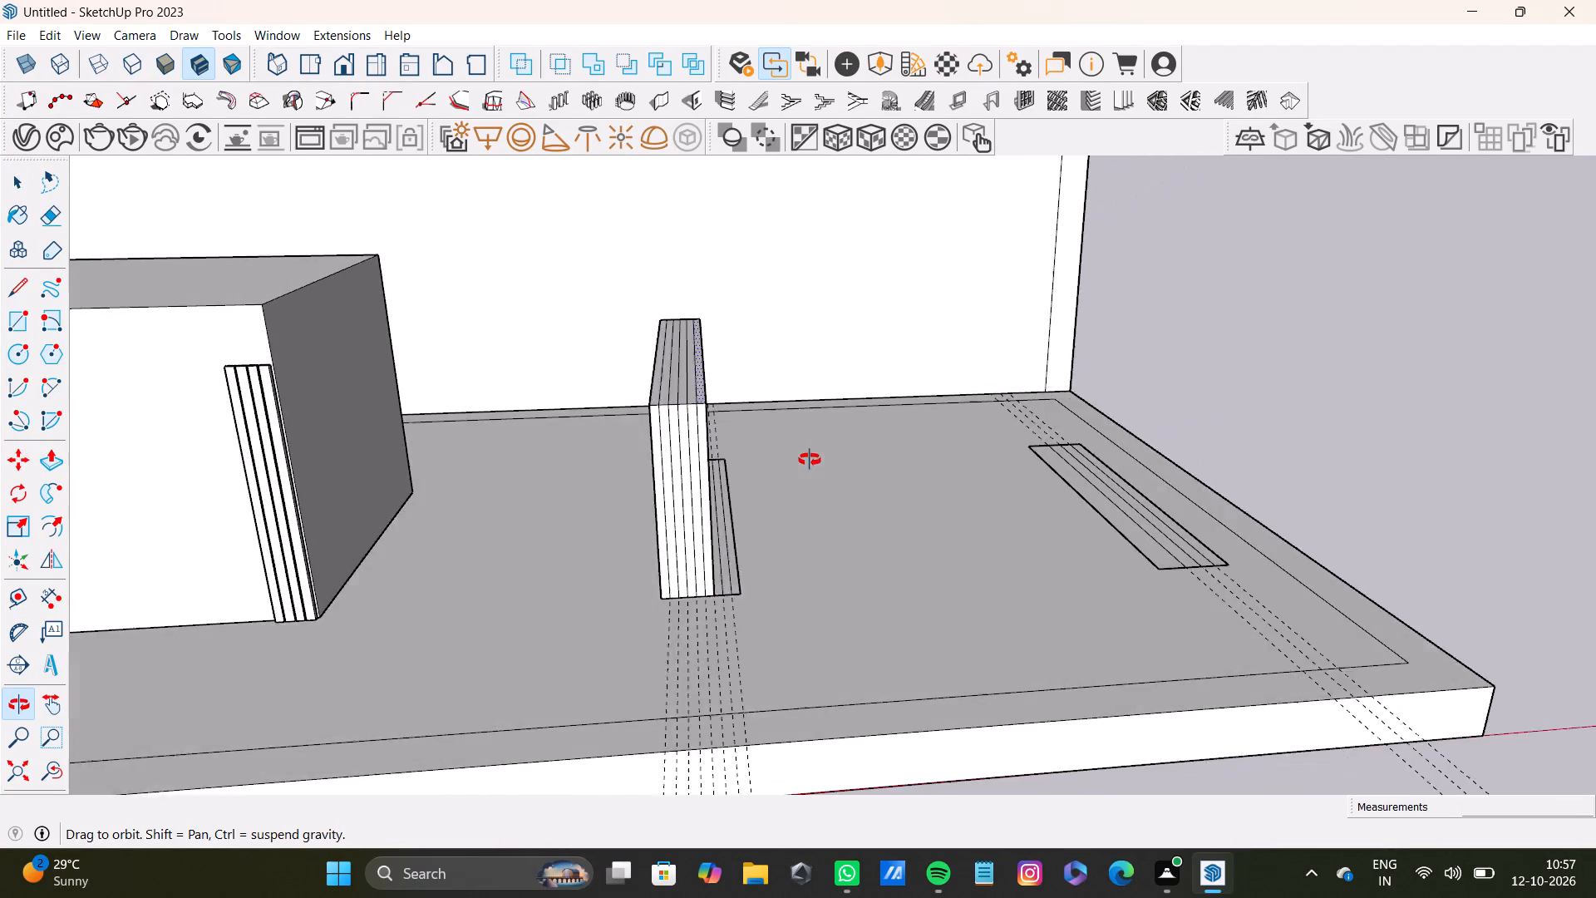
pyautogui.moveTo(810, 460); pyautogui.dragTo(704, 471, button='middle')
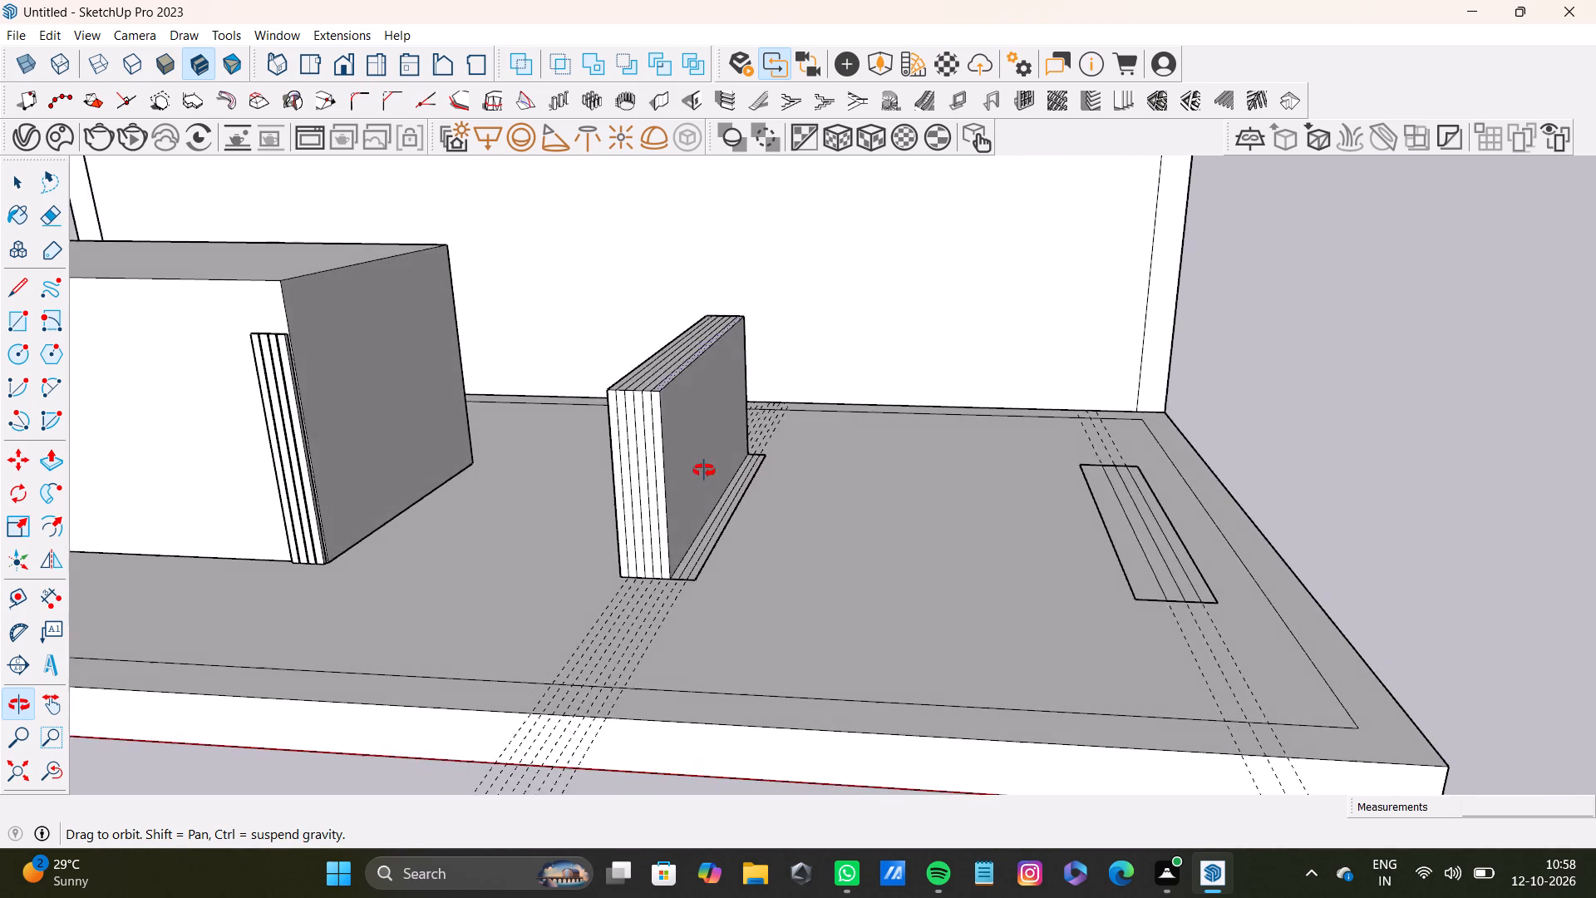
pyautogui.moveTo(704, 471); pyautogui.dragTo(694, 507, button='middle')
pyautogui.scroll(10, 690, 575)
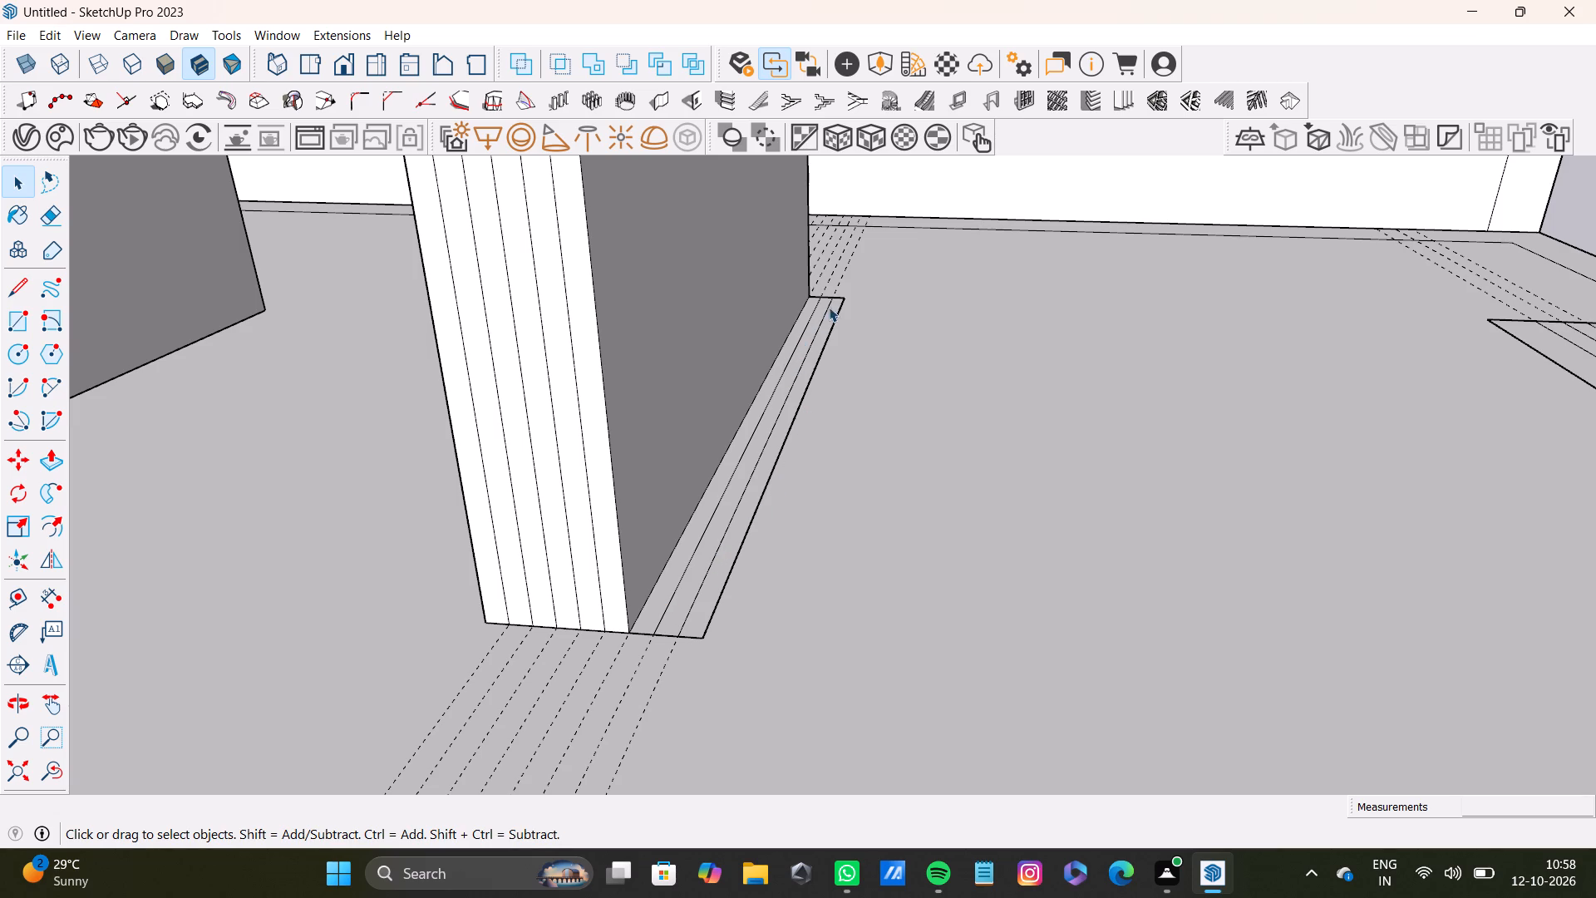
pyautogui.scroll(-3, 825, 366)
pyautogui.scroll(3, 629, 554)
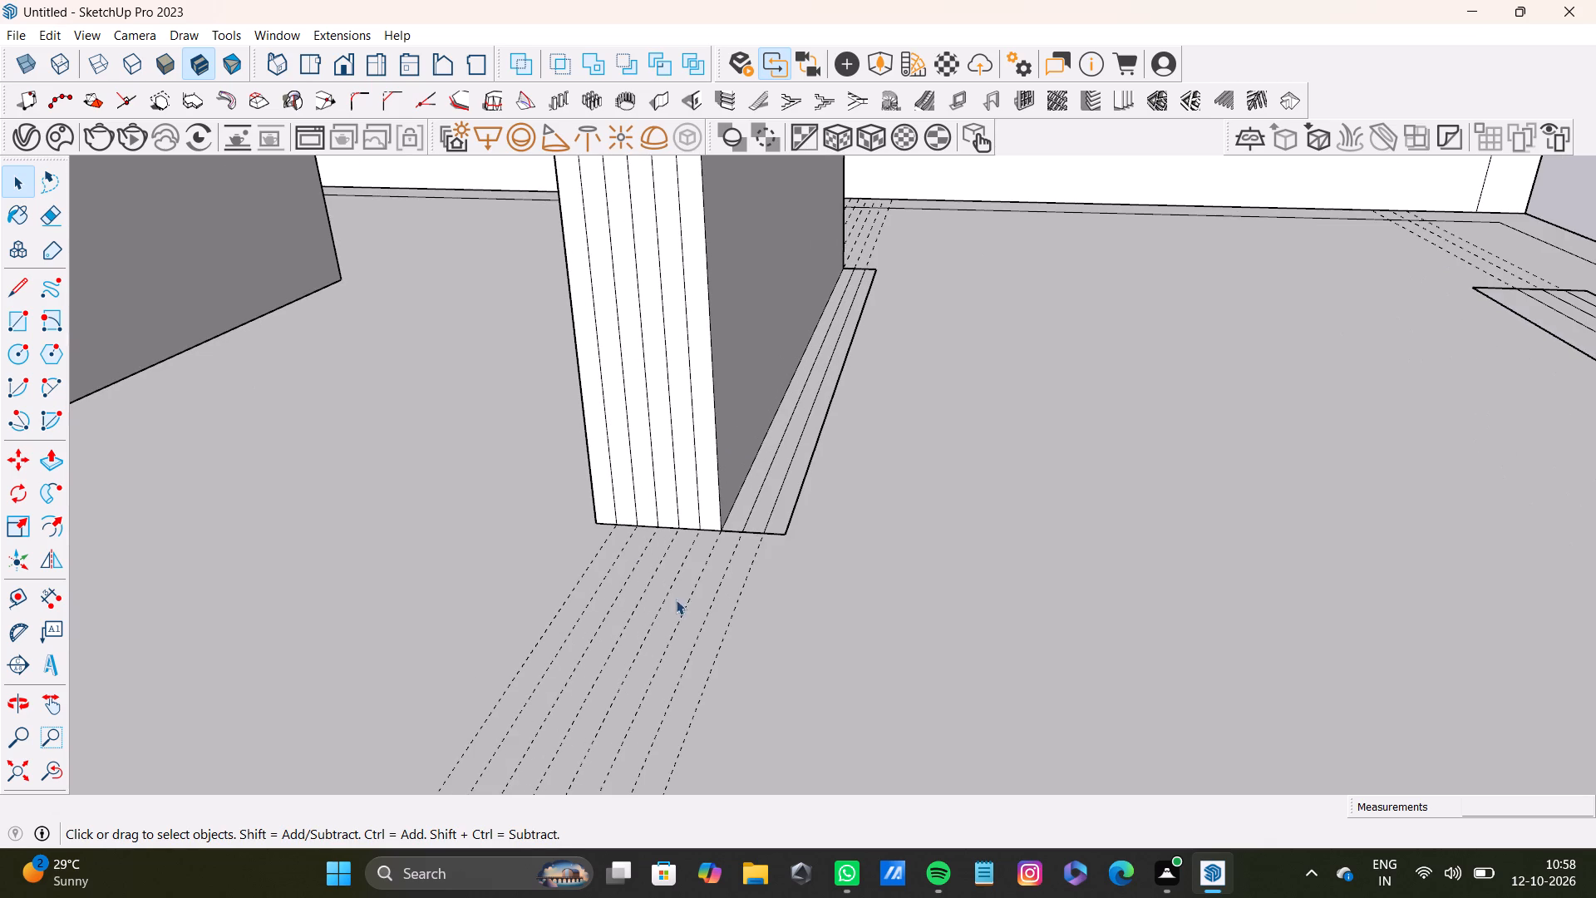
pyautogui.click(751, 491)
pyautogui.click(756, 501)
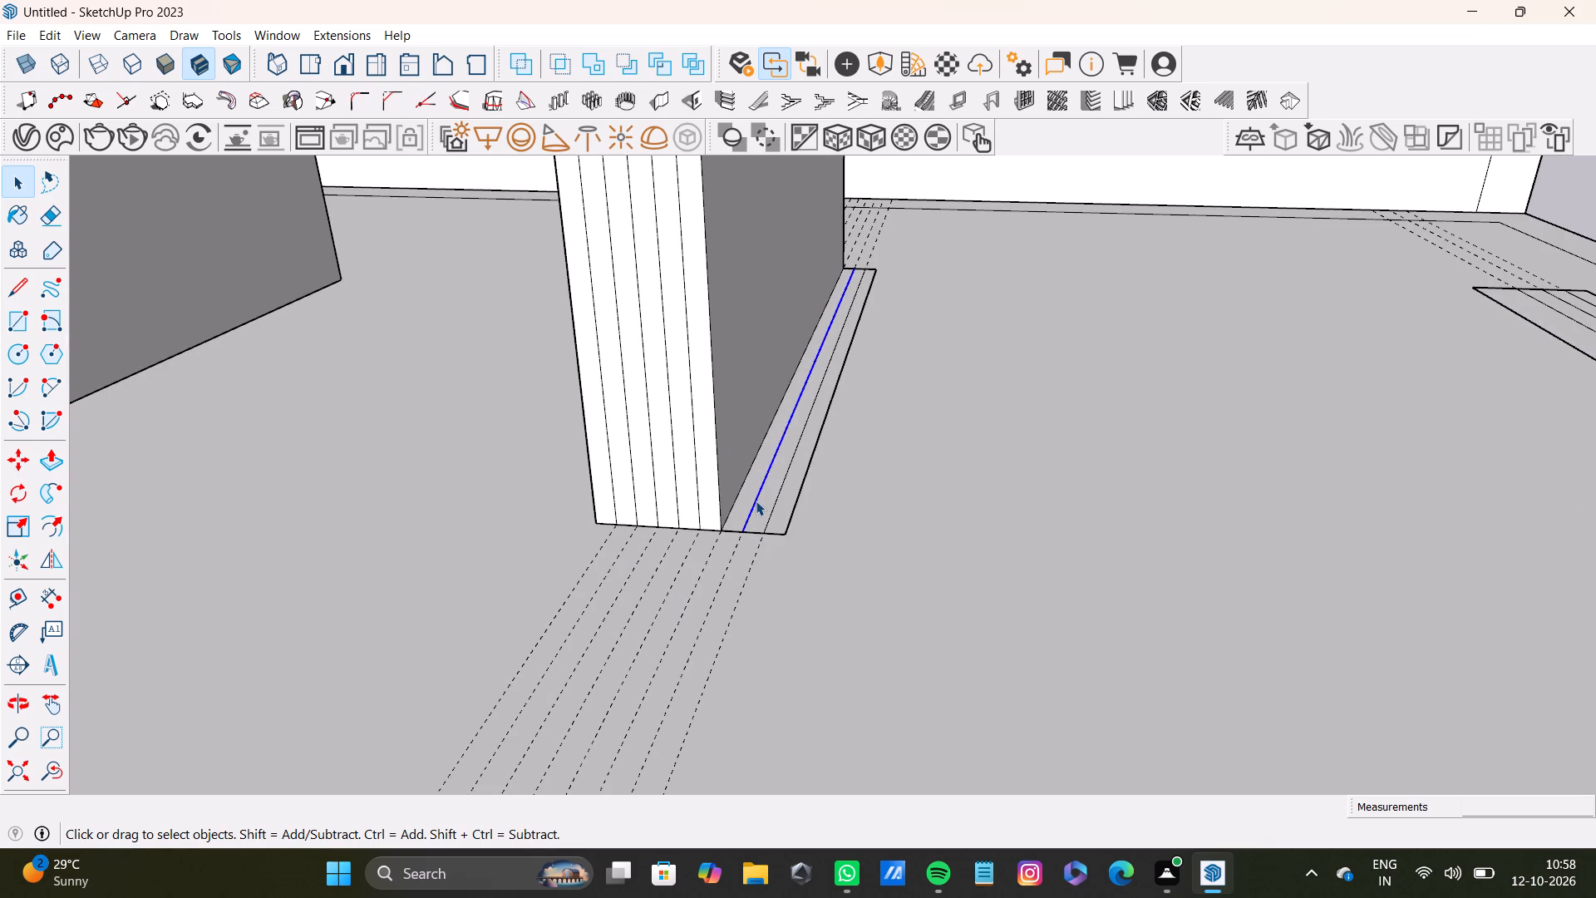
pyautogui.press('Delete')
pyautogui.click(769, 519)
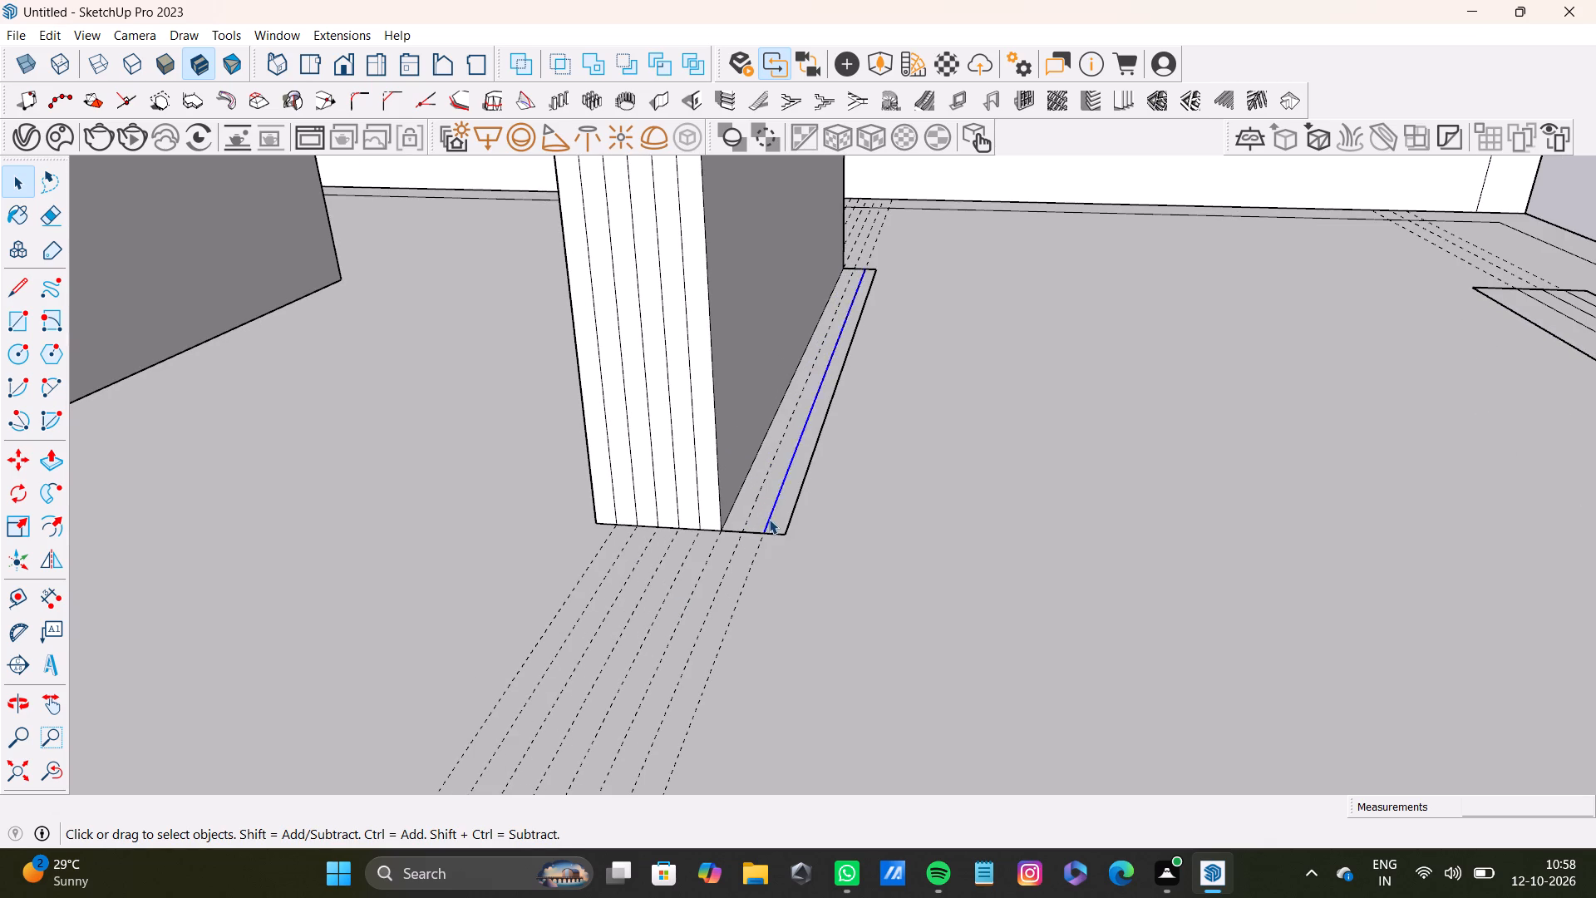
pyautogui.press('Delete')
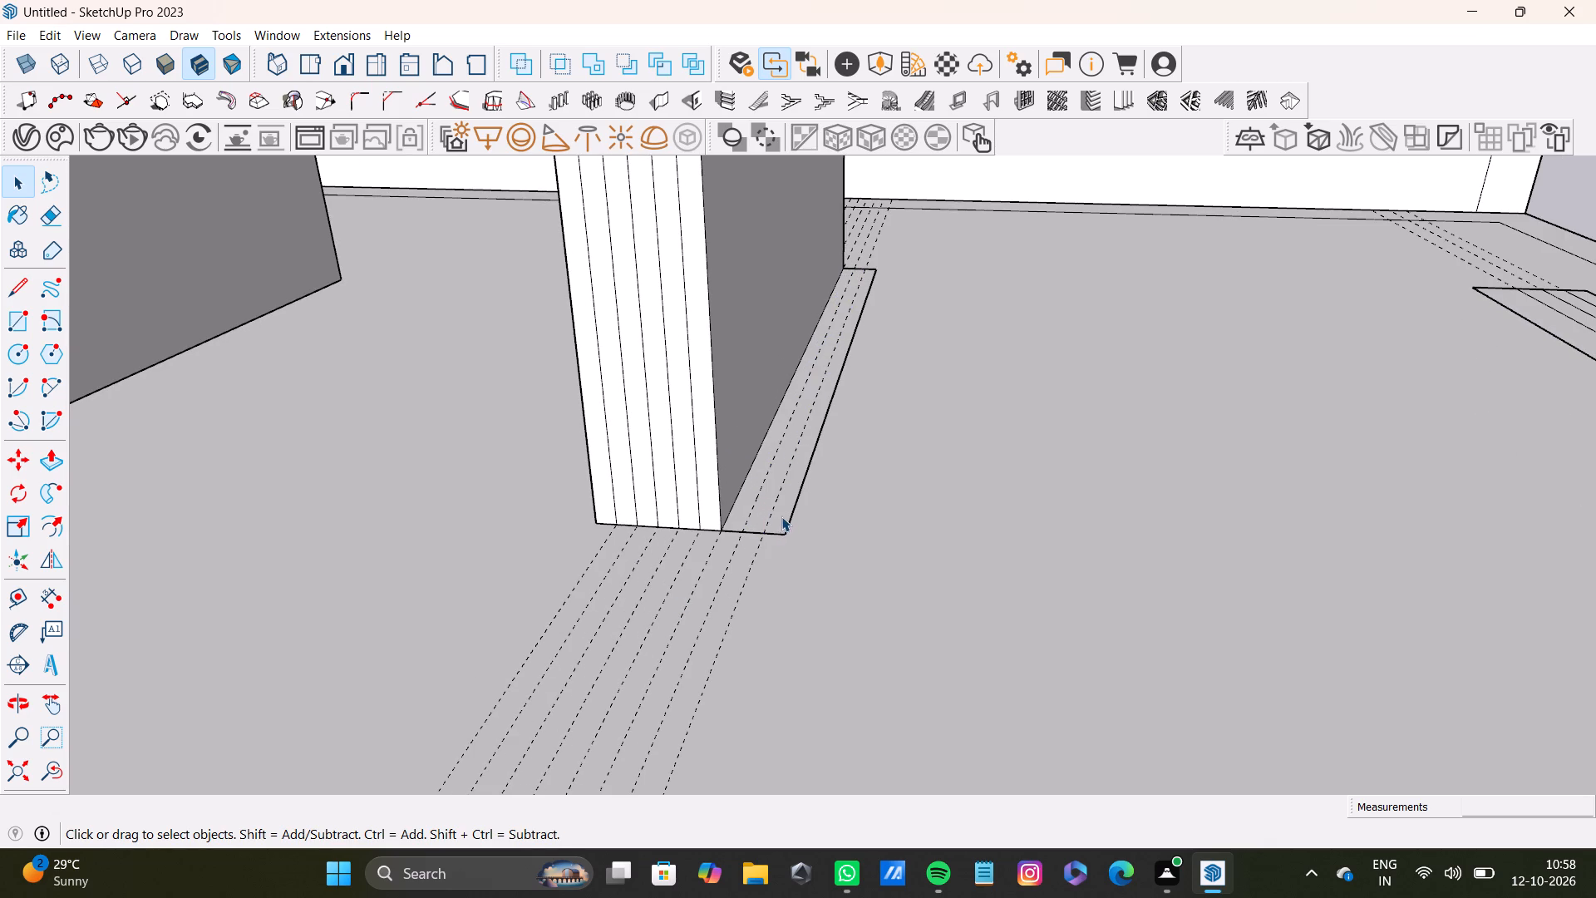
pyautogui.click(781, 519)
pyautogui.press('Delete')
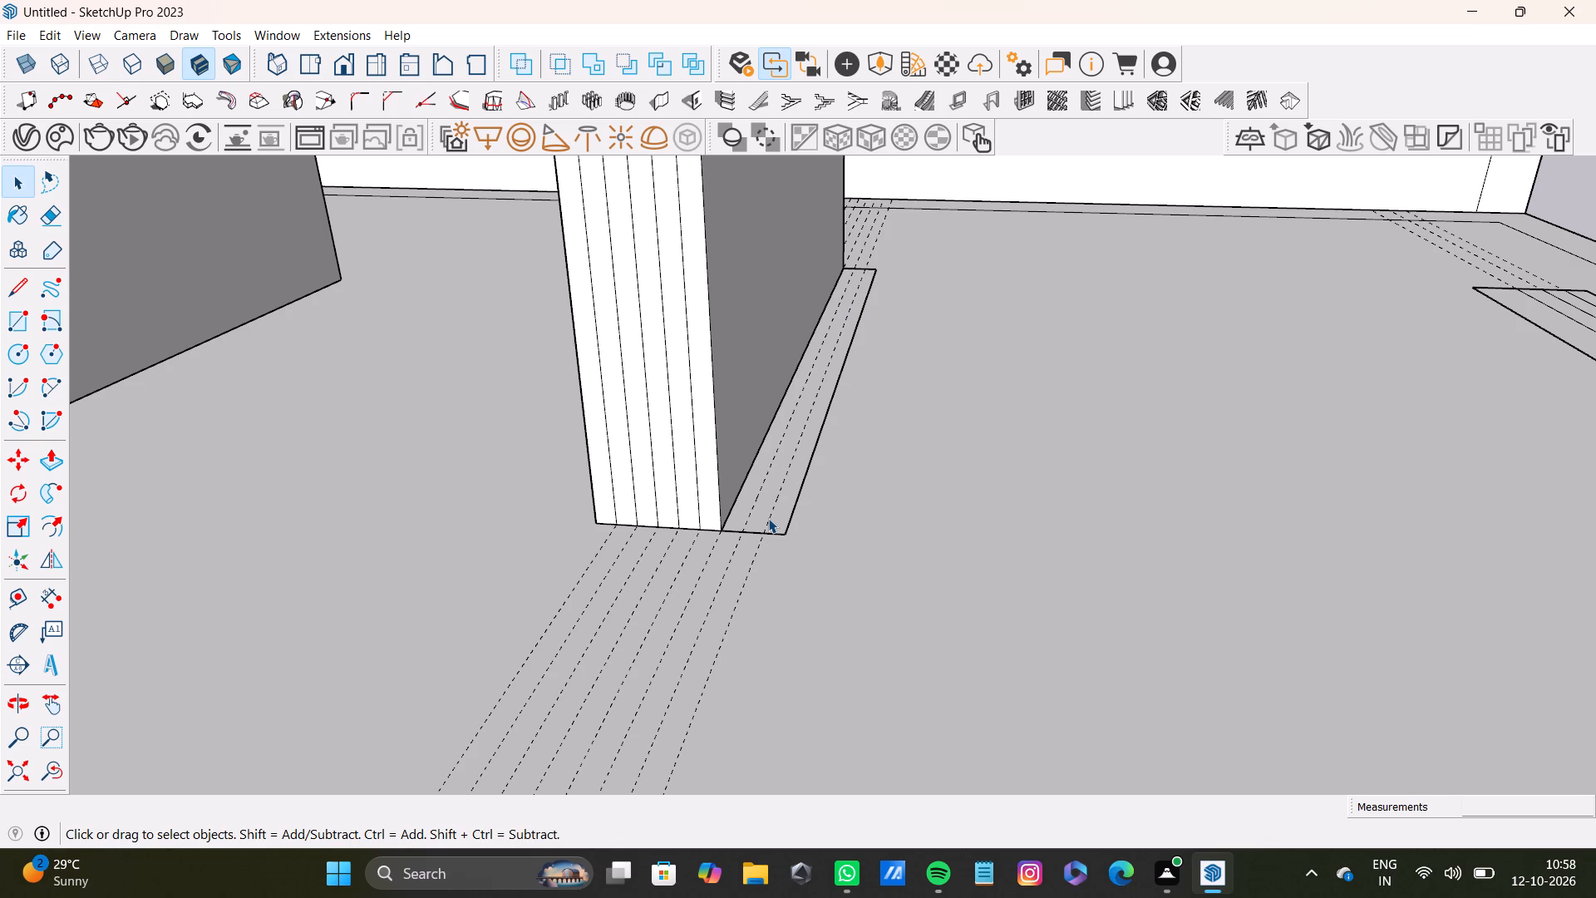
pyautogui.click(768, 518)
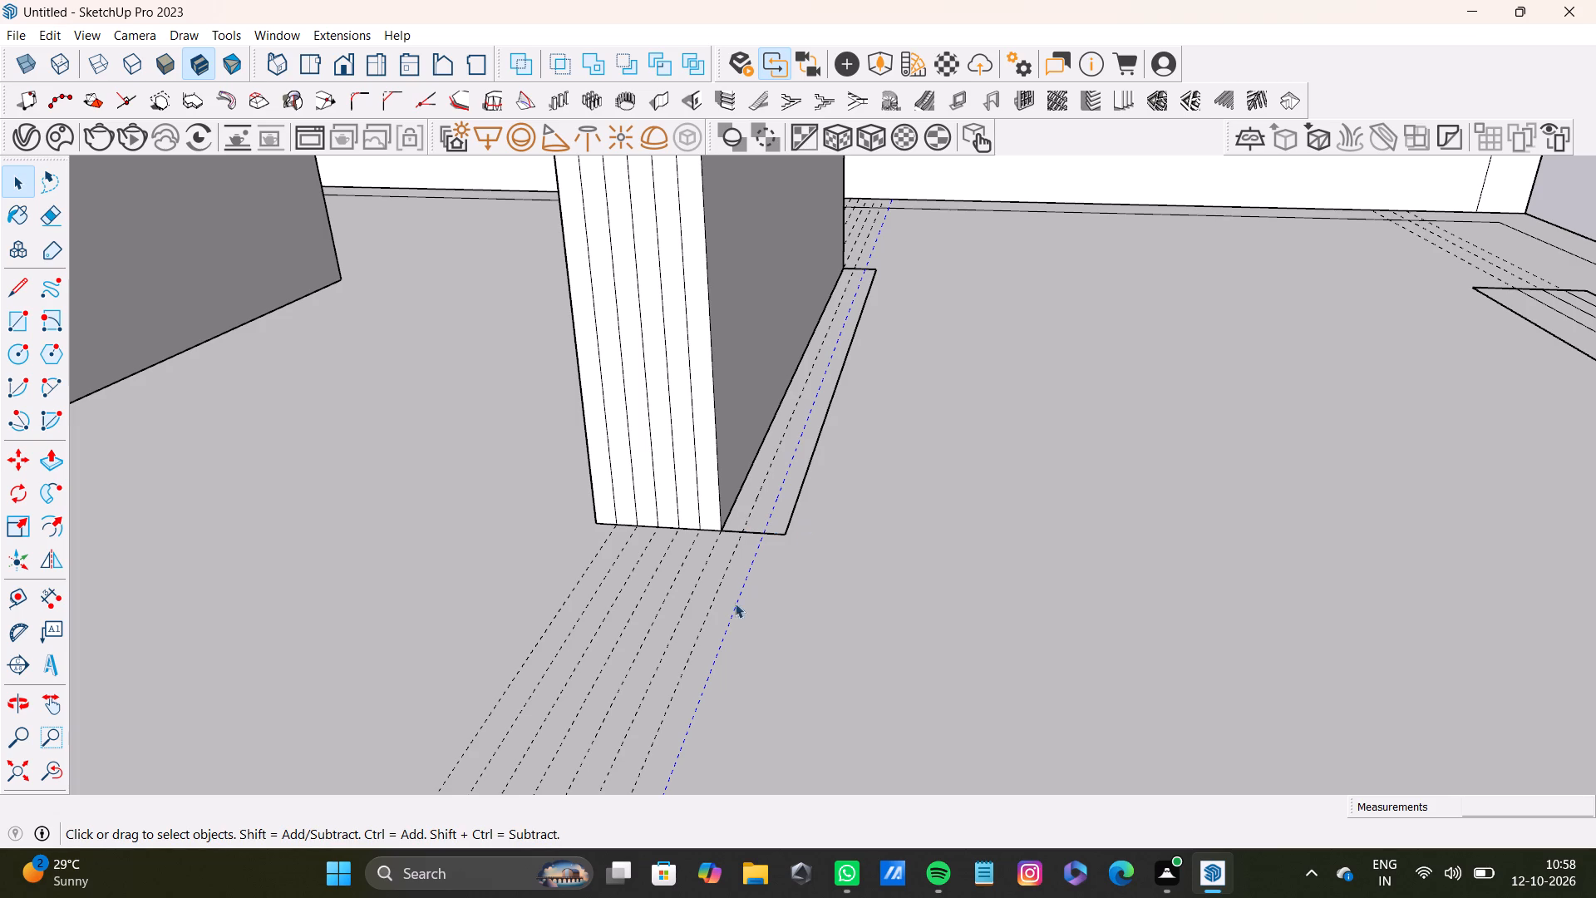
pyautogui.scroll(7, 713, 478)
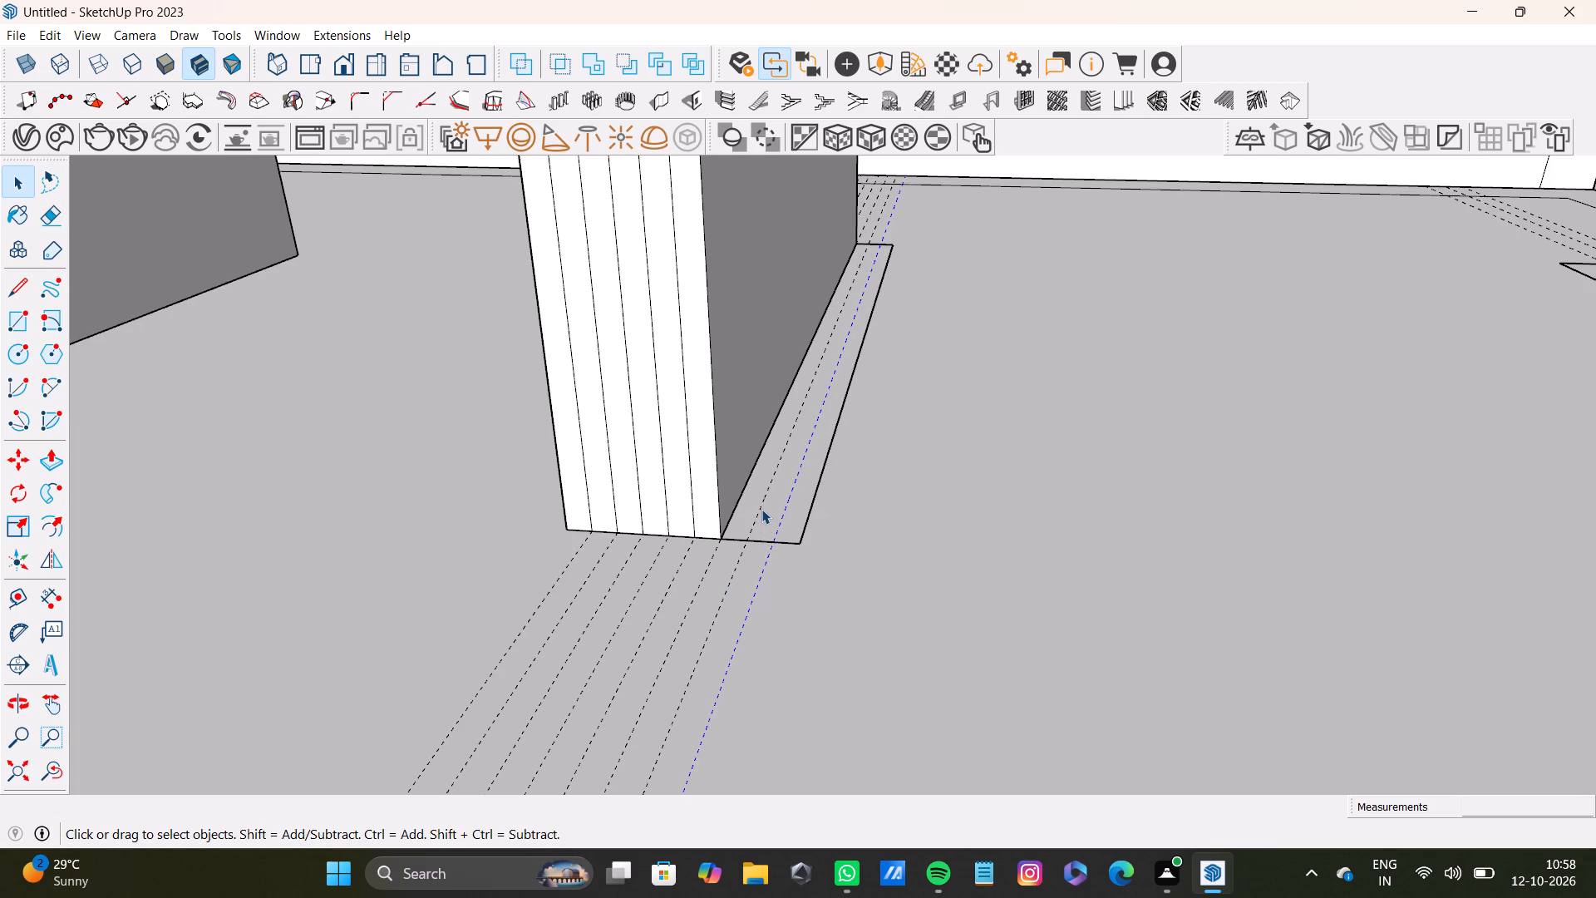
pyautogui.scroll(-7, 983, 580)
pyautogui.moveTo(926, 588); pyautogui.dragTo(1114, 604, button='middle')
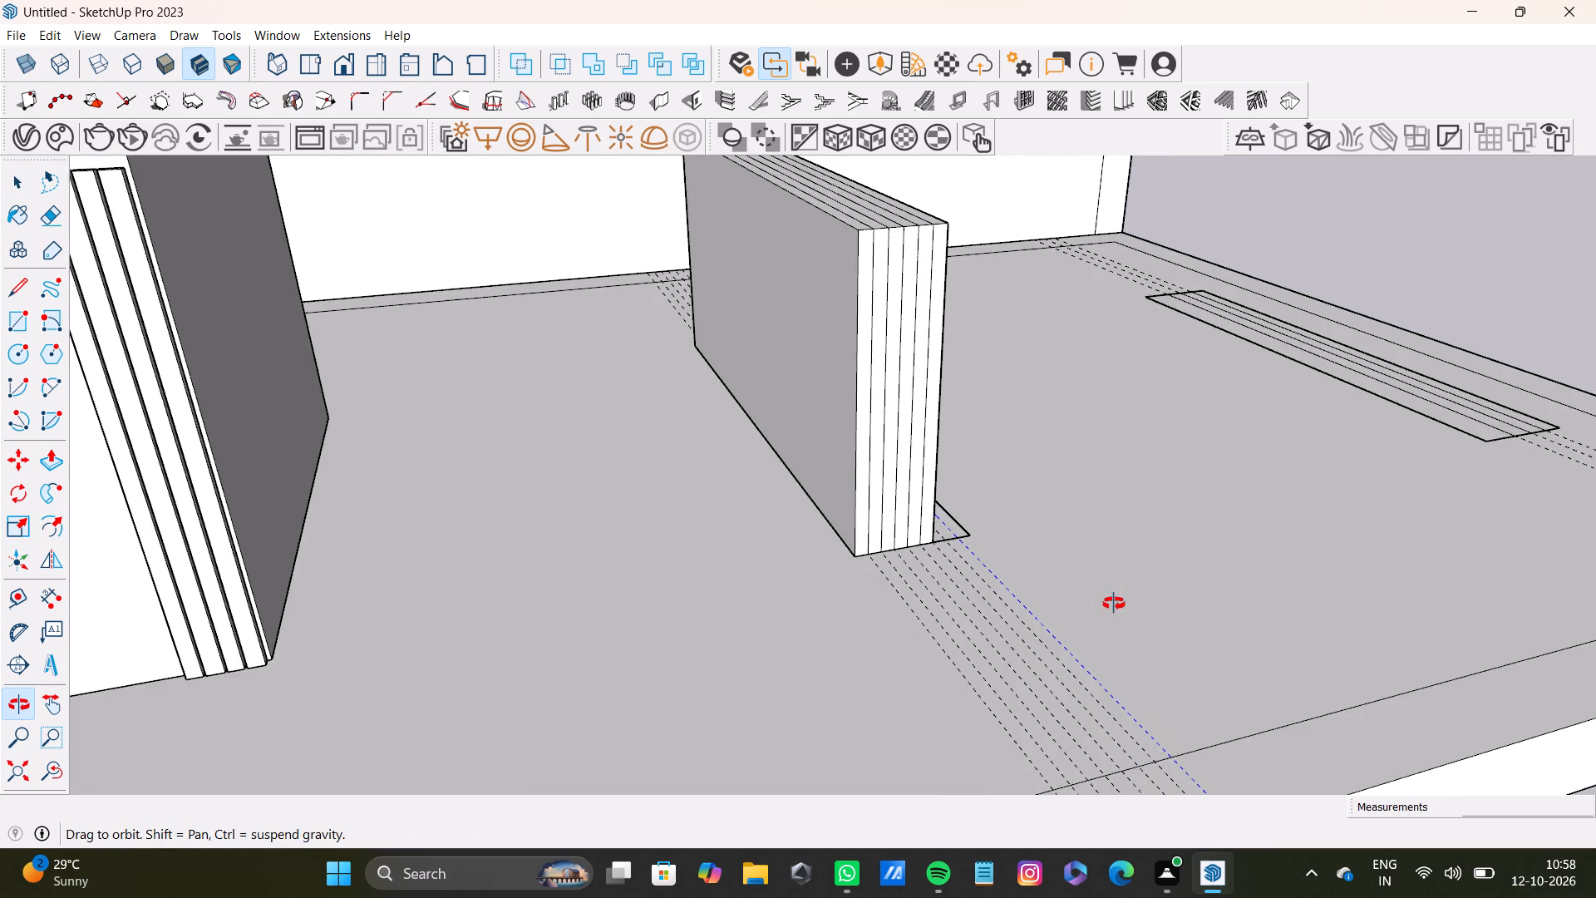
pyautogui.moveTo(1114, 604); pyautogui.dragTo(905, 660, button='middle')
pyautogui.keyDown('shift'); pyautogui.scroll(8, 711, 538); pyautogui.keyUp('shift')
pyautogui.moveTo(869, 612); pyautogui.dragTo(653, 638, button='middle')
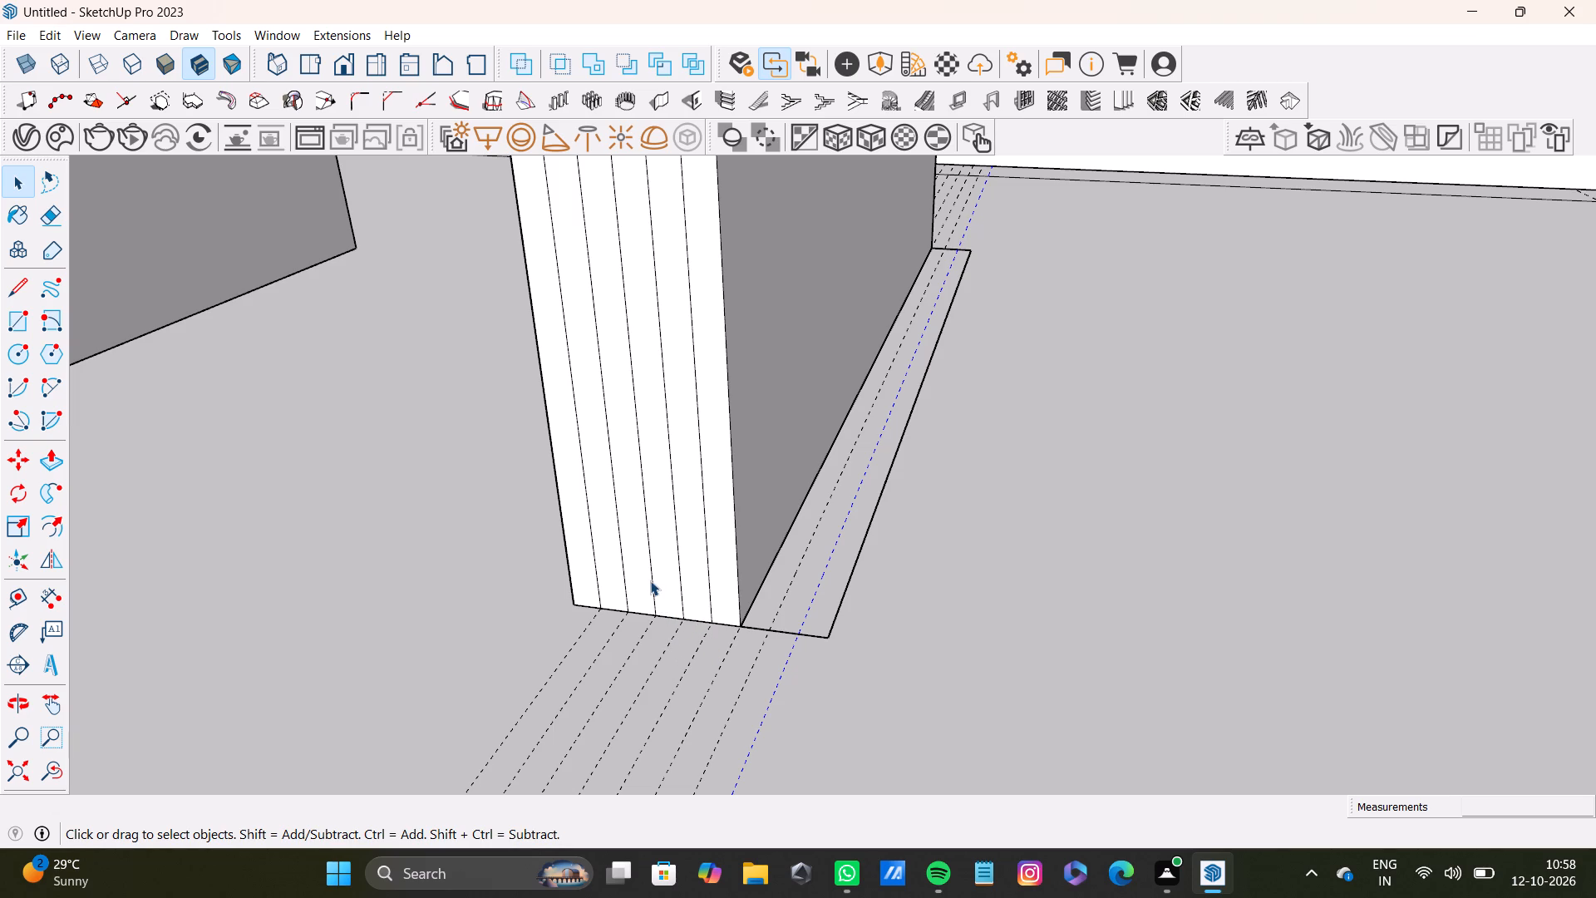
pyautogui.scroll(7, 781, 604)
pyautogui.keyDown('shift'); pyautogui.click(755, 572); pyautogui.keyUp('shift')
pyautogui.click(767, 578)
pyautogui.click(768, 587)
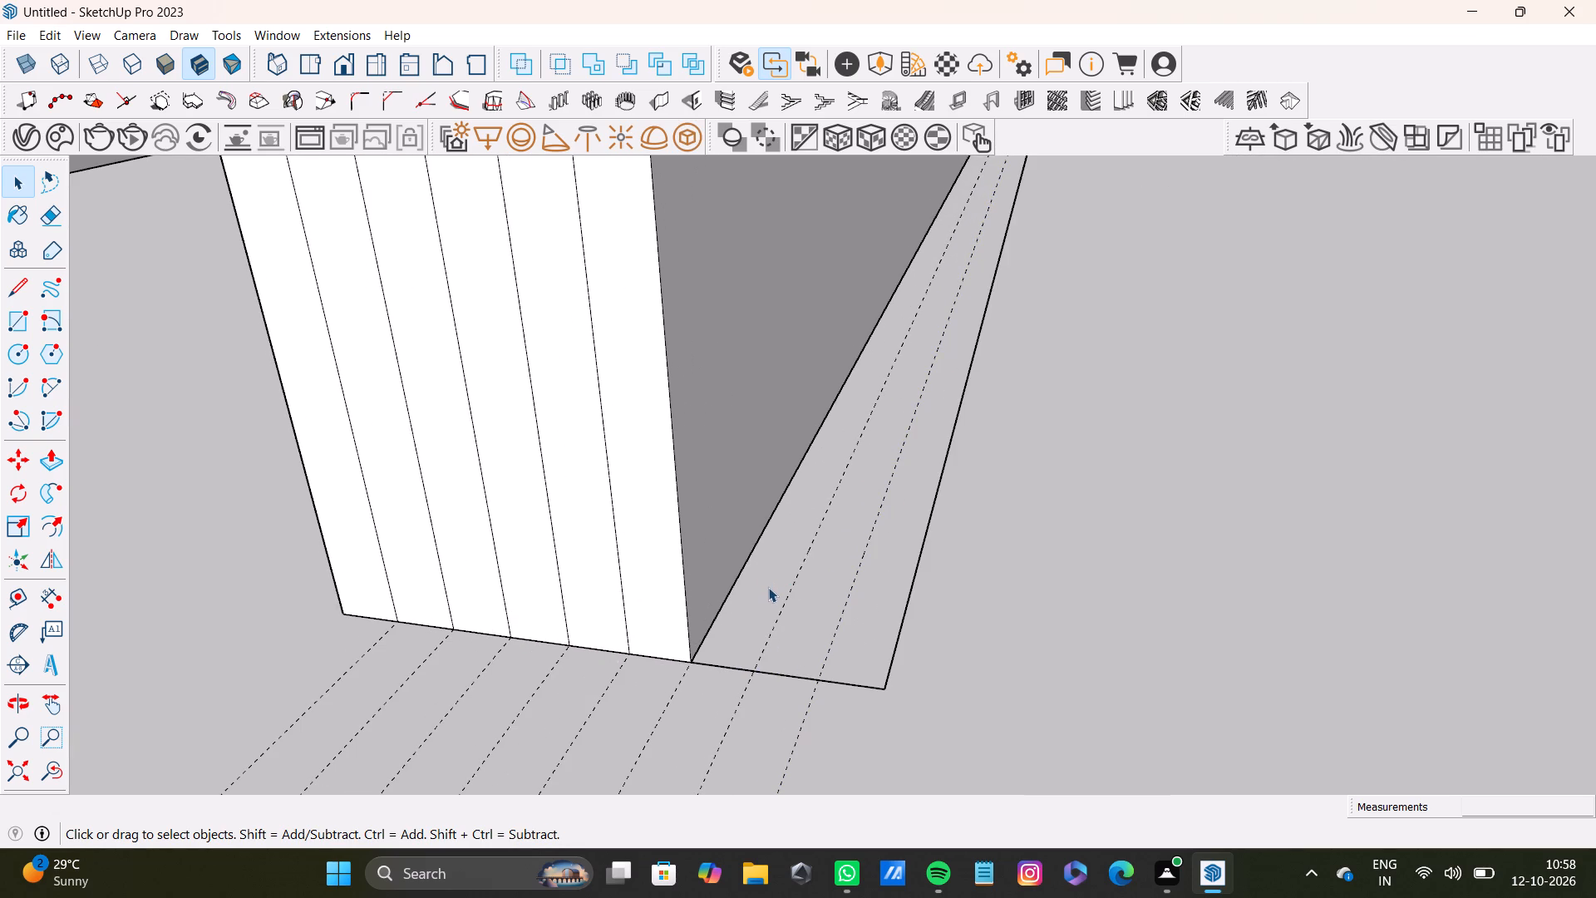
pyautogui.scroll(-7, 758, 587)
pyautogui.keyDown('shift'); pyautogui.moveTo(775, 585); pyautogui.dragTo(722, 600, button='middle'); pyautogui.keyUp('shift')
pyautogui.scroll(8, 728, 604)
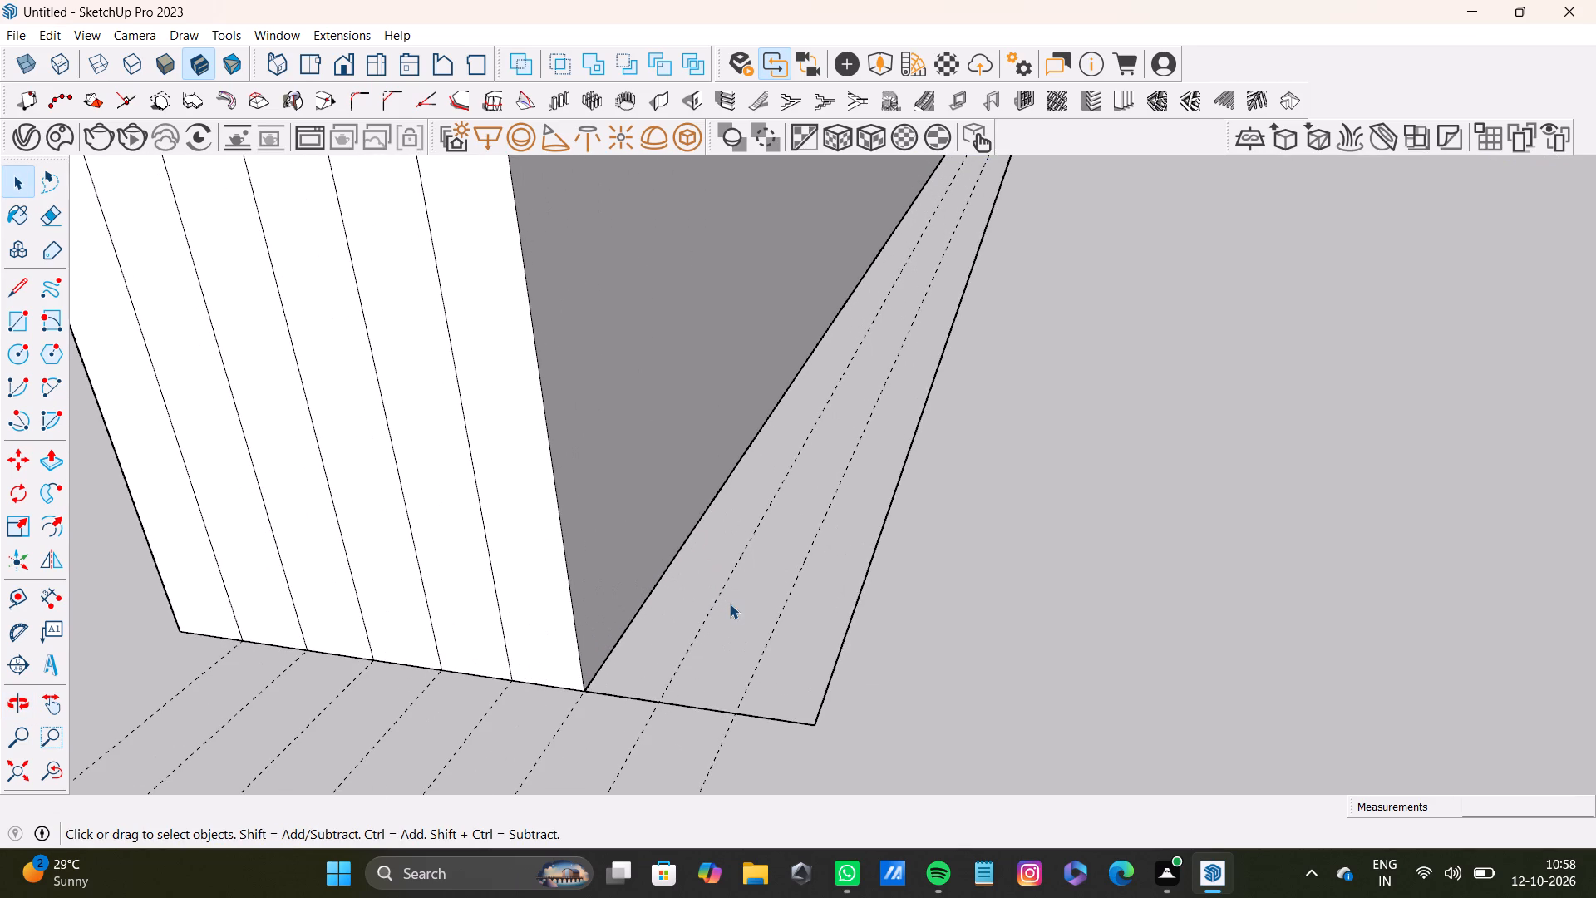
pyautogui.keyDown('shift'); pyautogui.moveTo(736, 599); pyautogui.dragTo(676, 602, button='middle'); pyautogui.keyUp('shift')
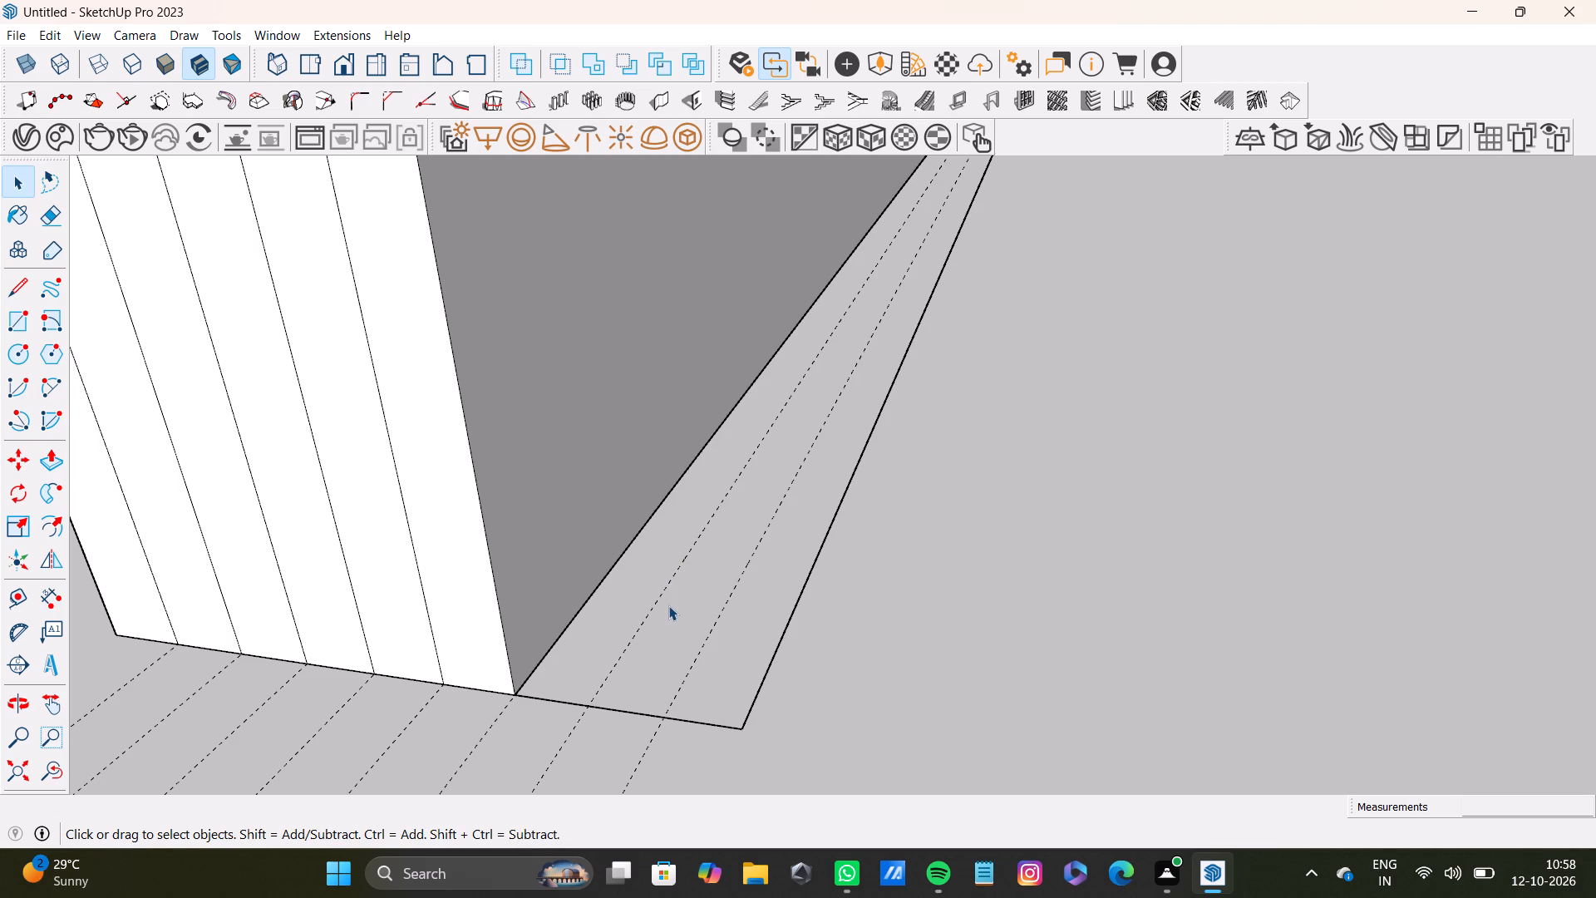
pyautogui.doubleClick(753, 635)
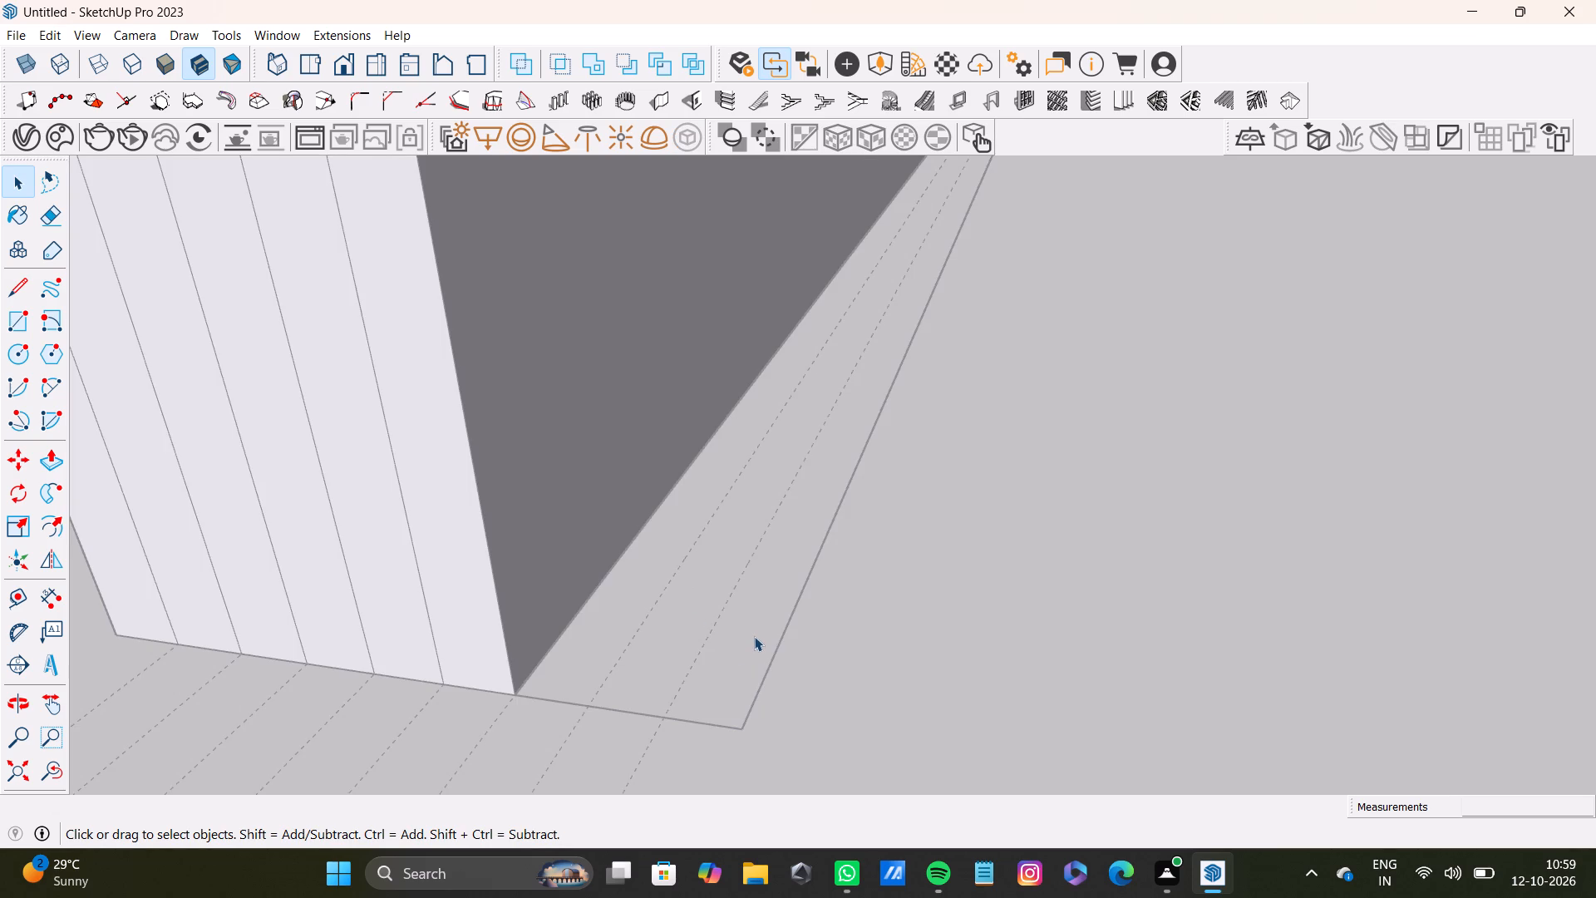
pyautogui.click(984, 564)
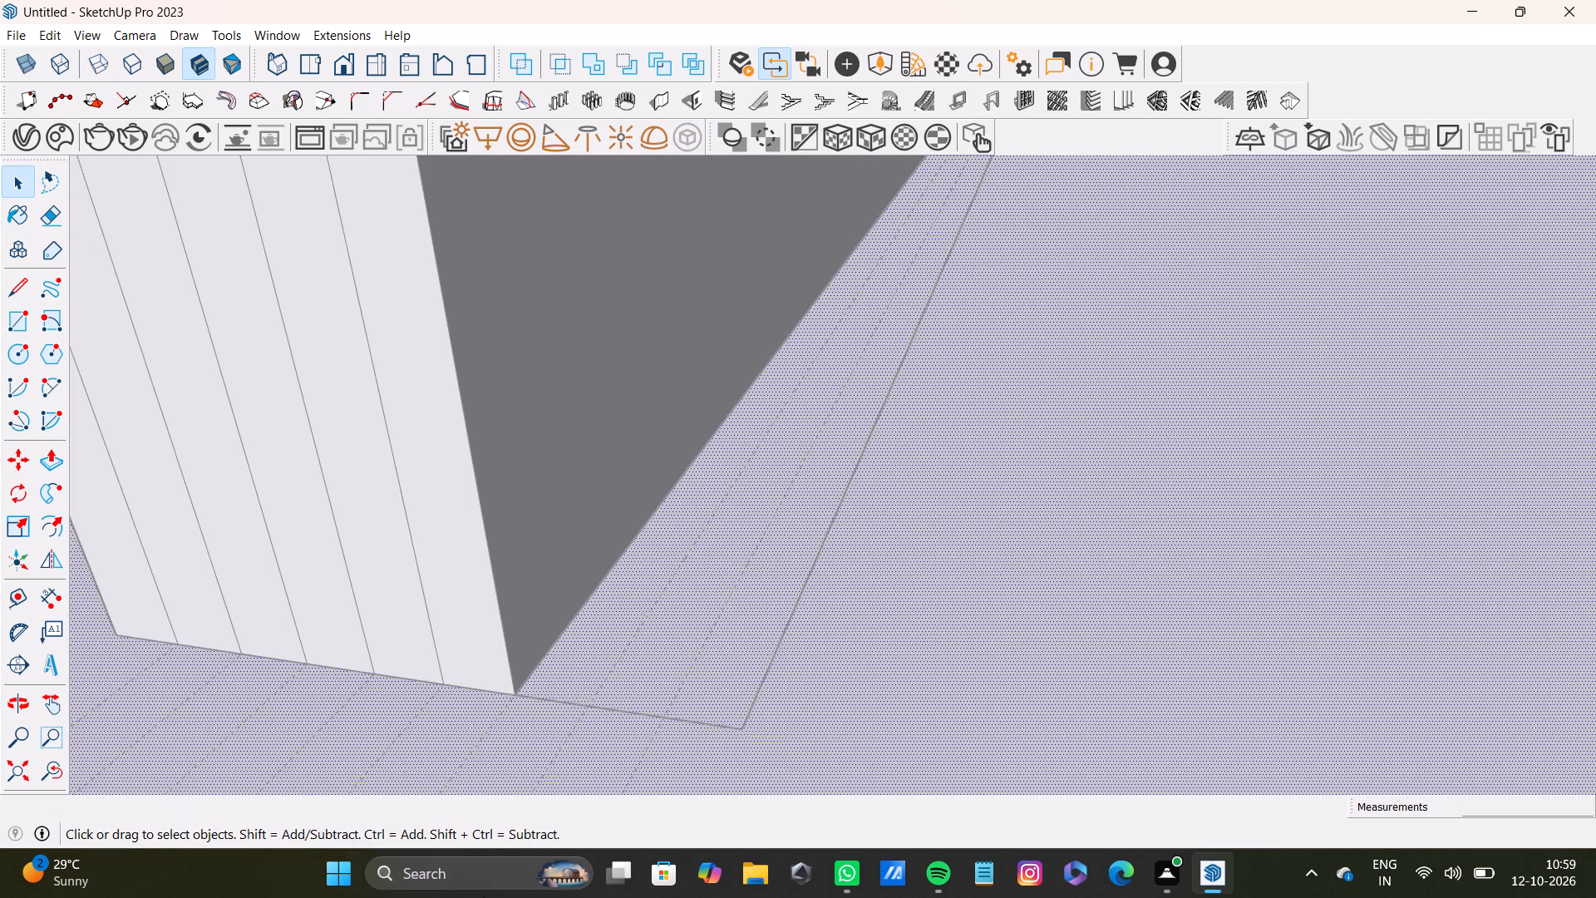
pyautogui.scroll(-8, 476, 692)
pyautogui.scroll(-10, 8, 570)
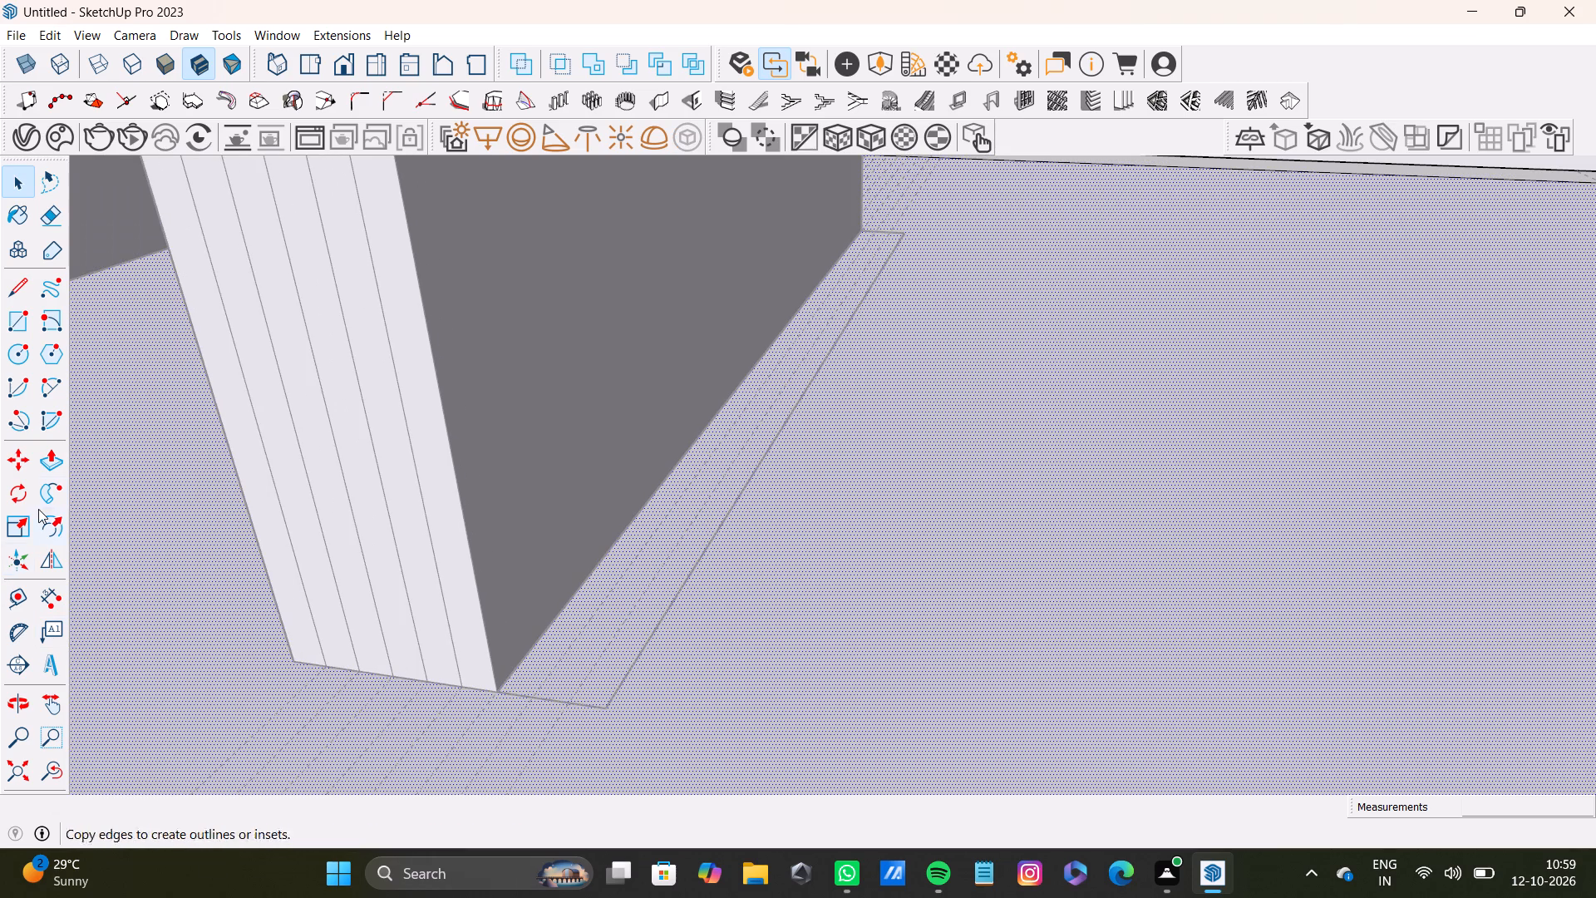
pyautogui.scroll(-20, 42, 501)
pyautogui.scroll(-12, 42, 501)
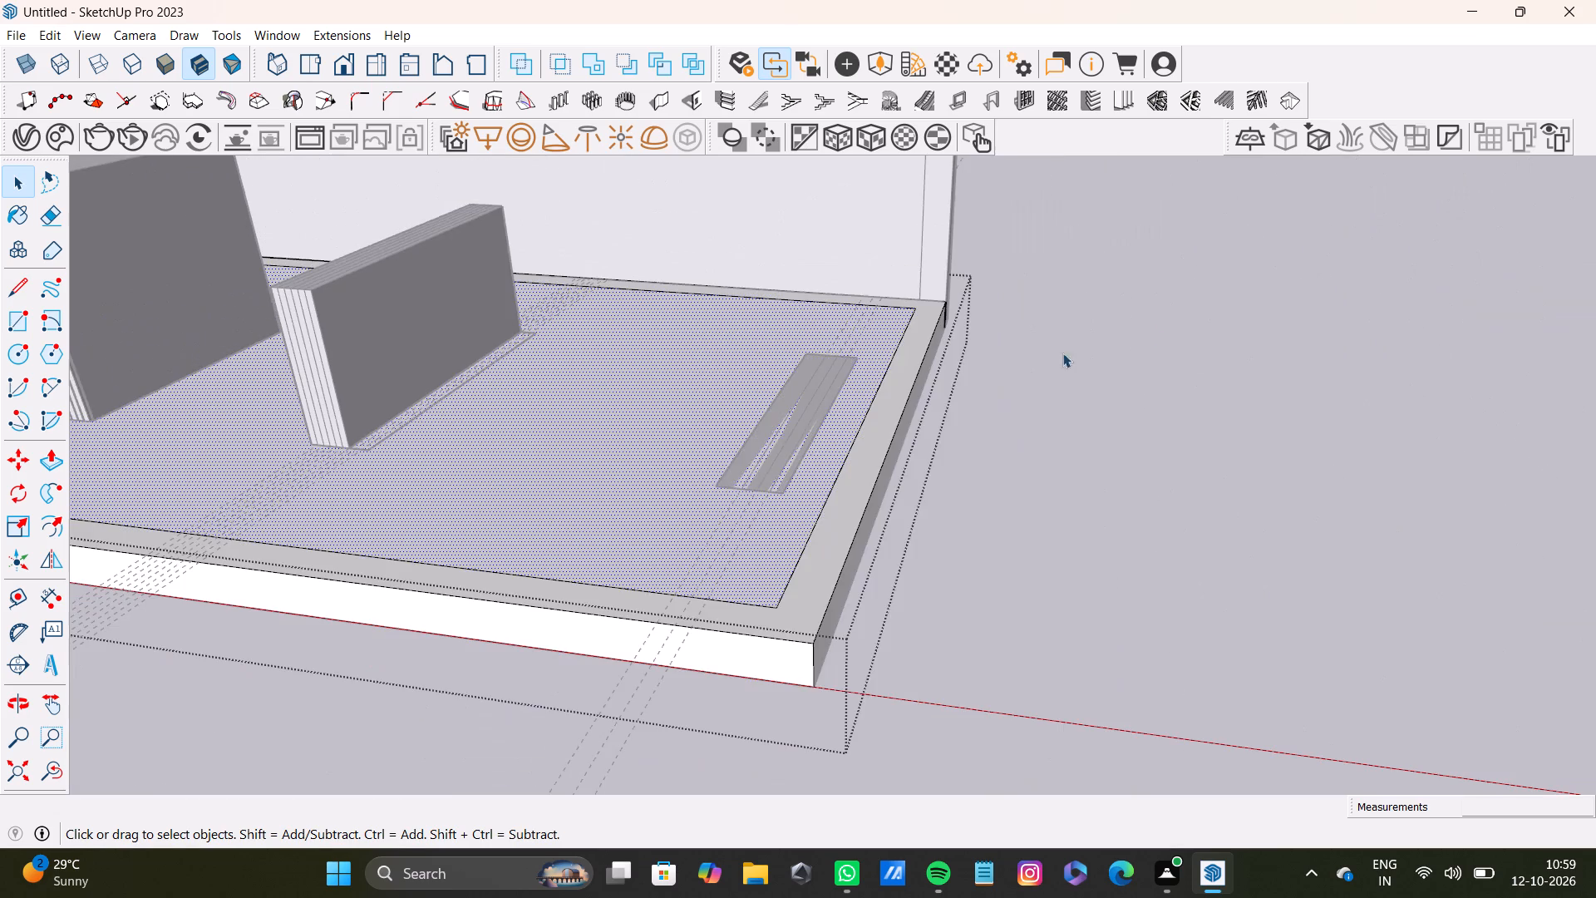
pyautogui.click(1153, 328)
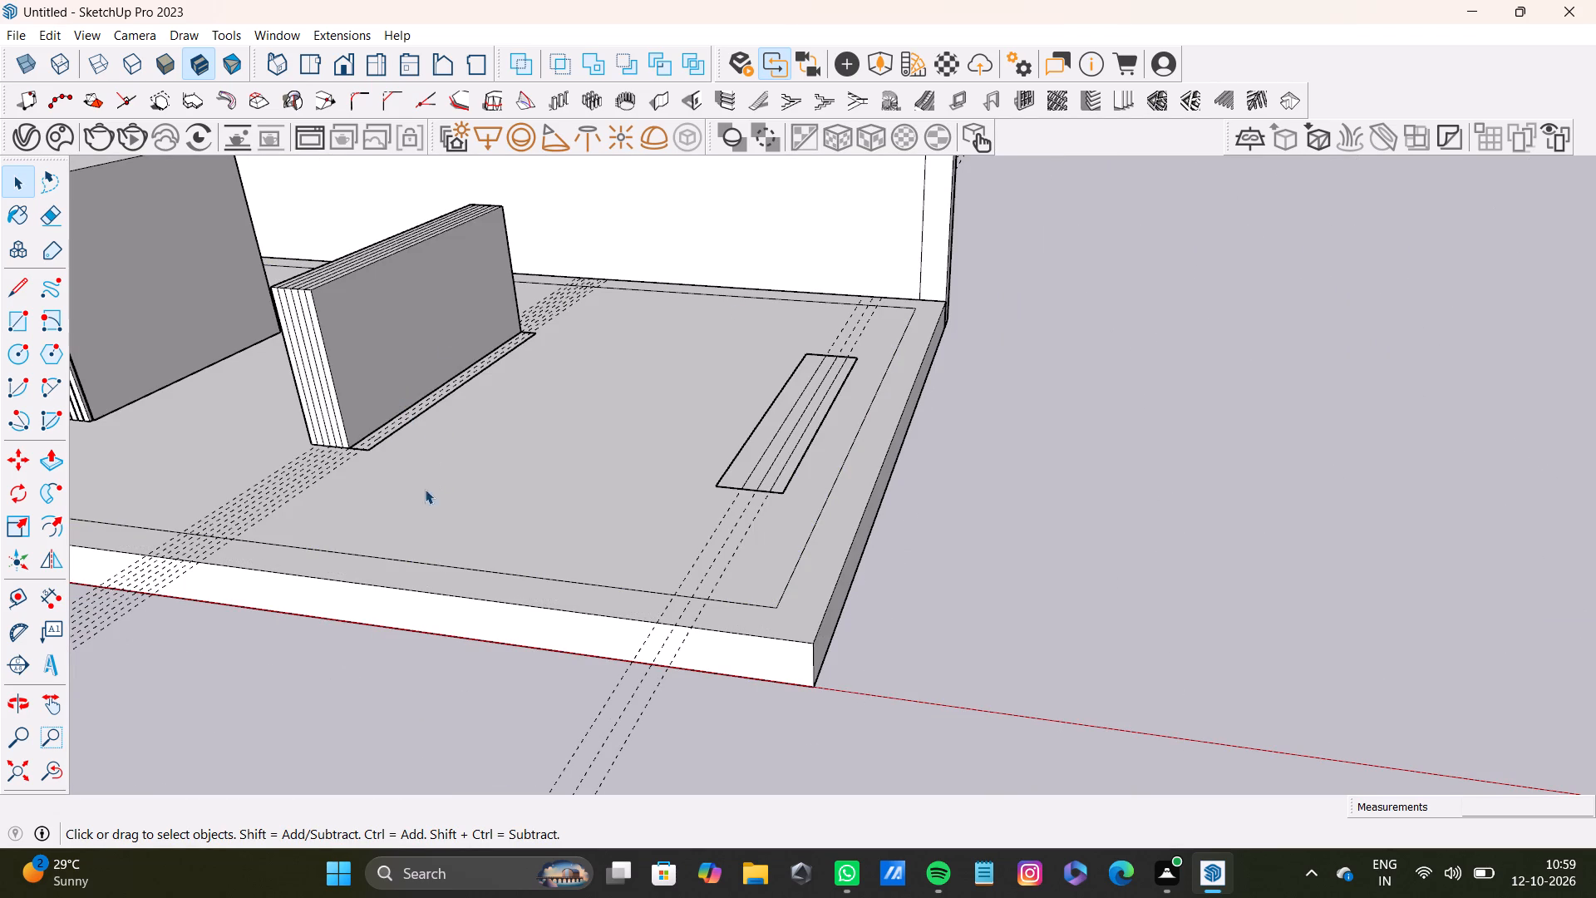
# Delete the near short edge and the outer long edge of the leftover flat outline beside the raised panels.
pyautogui.scroll(7, 333, 389)
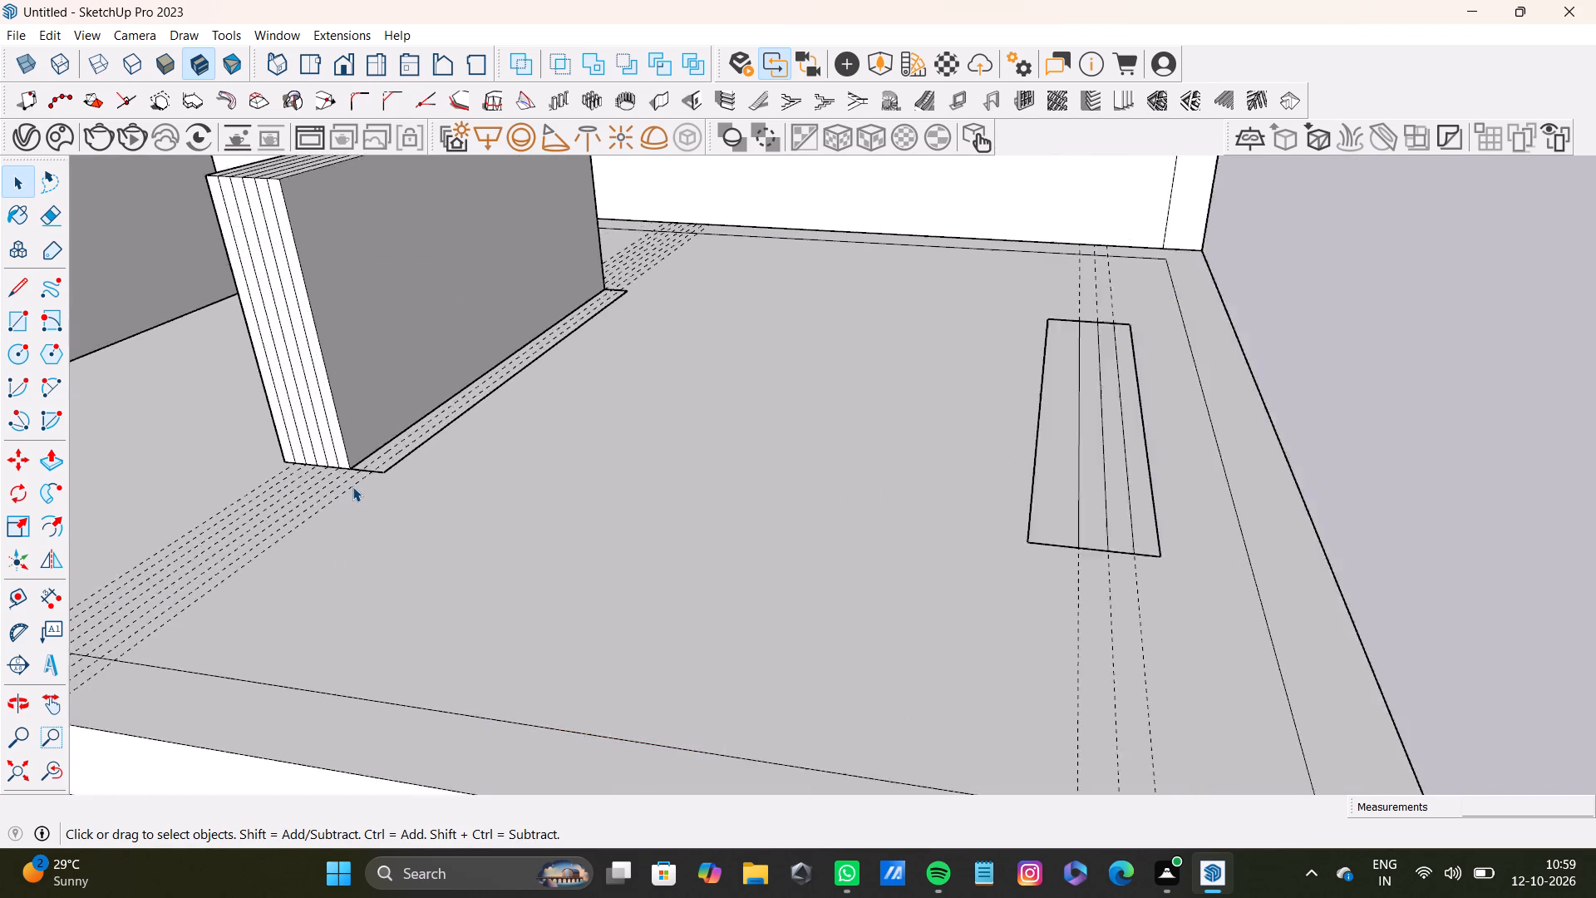
pyautogui.scroll(17, 352, 486)
pyautogui.click(393, 472)
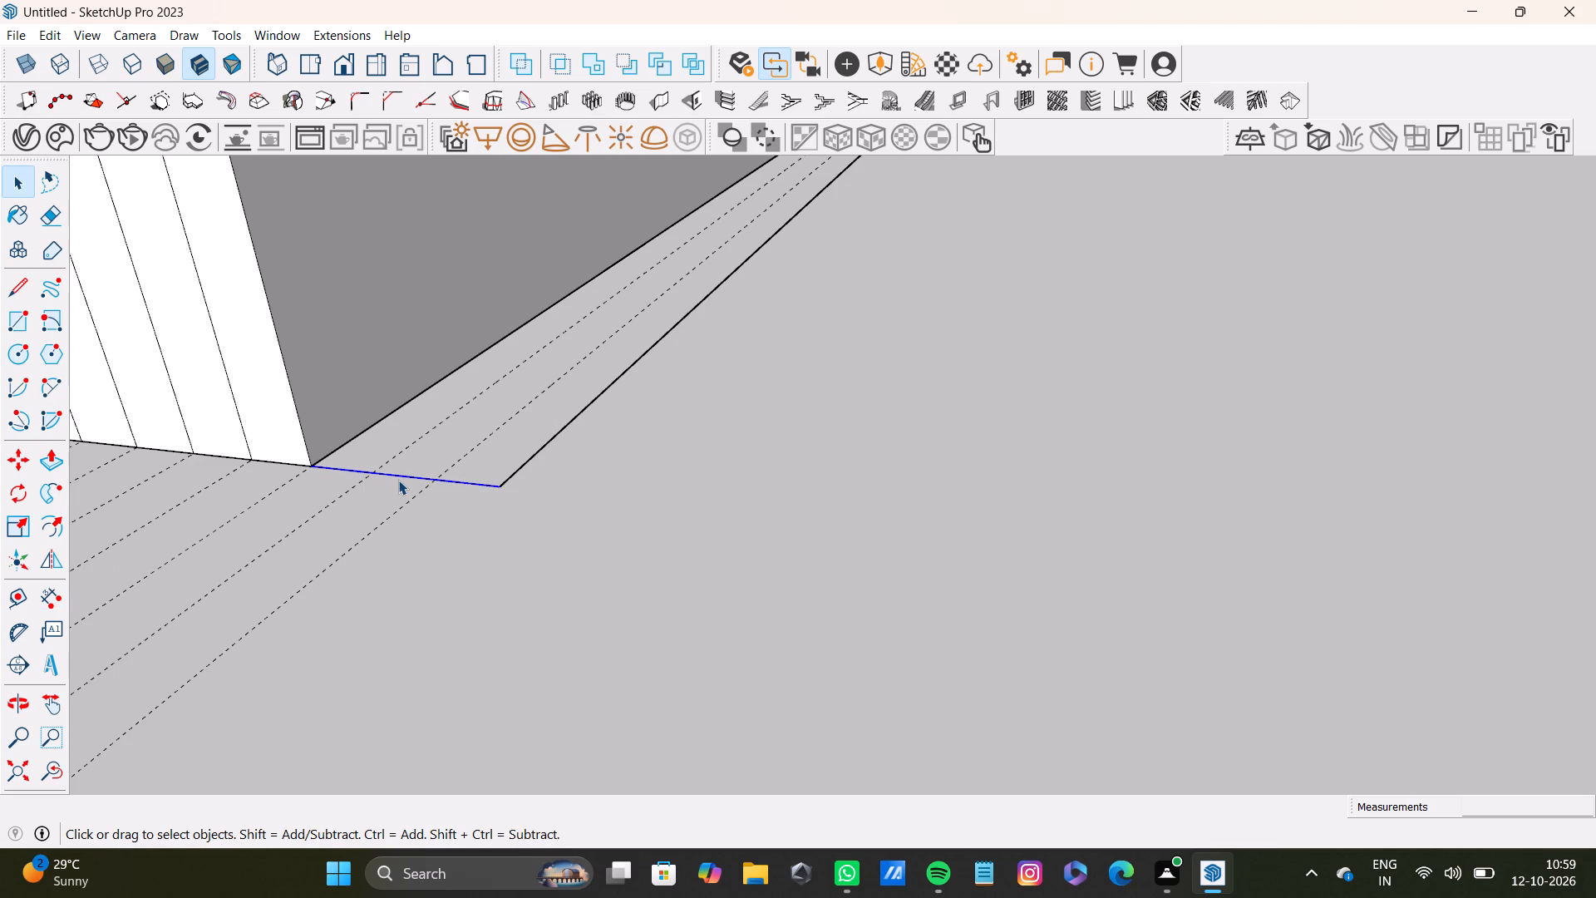
pyautogui.press('Delete')
pyautogui.click(520, 470)
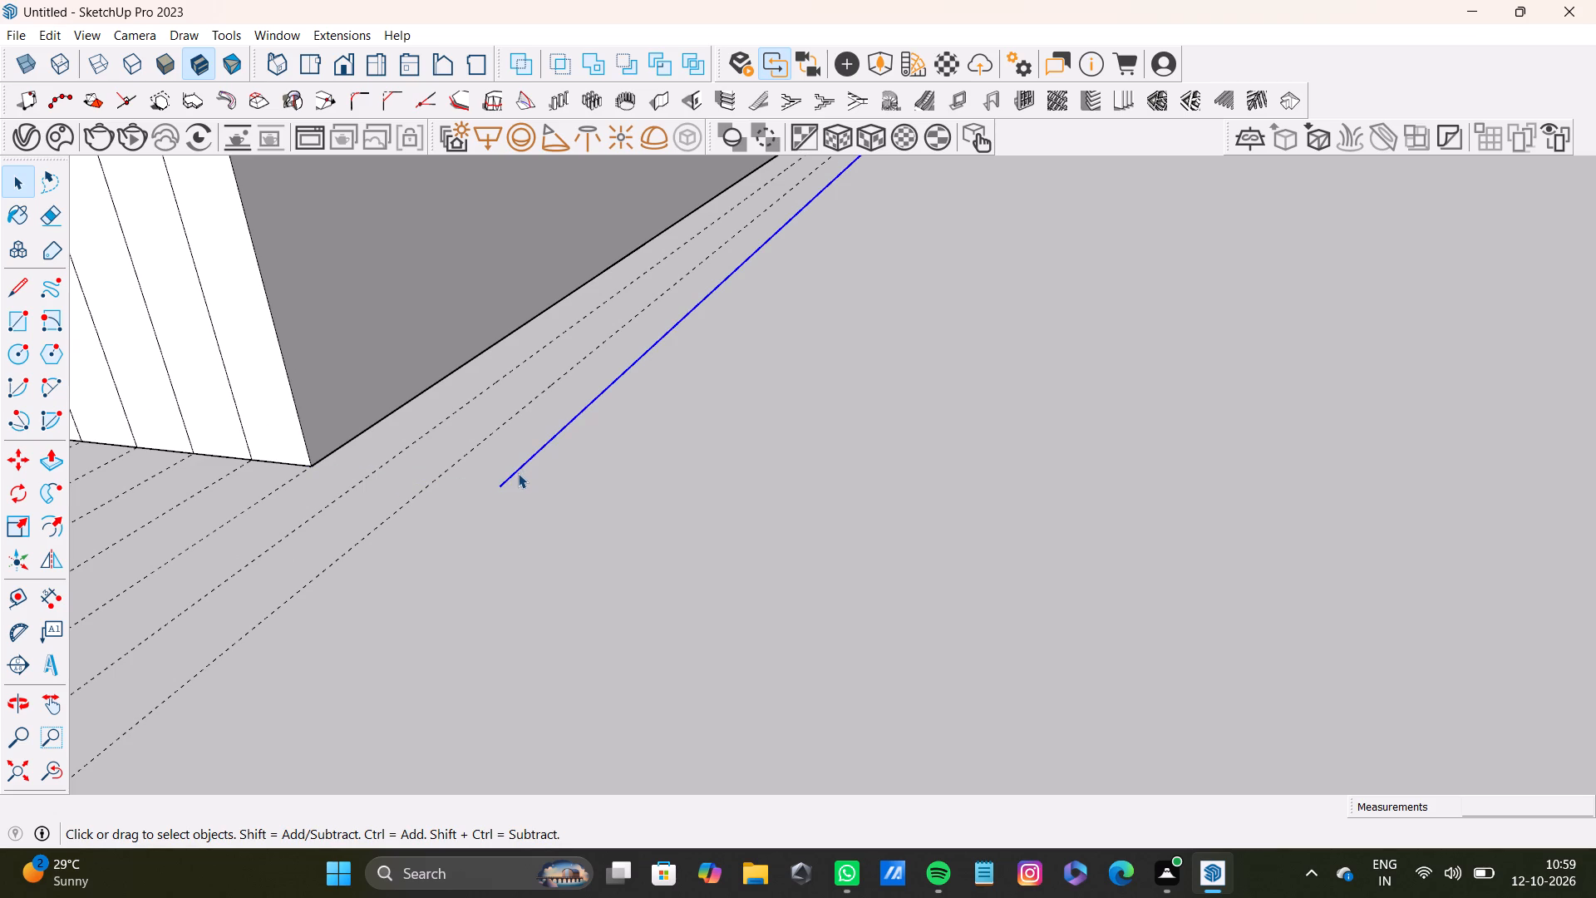
pyautogui.press('Delete')
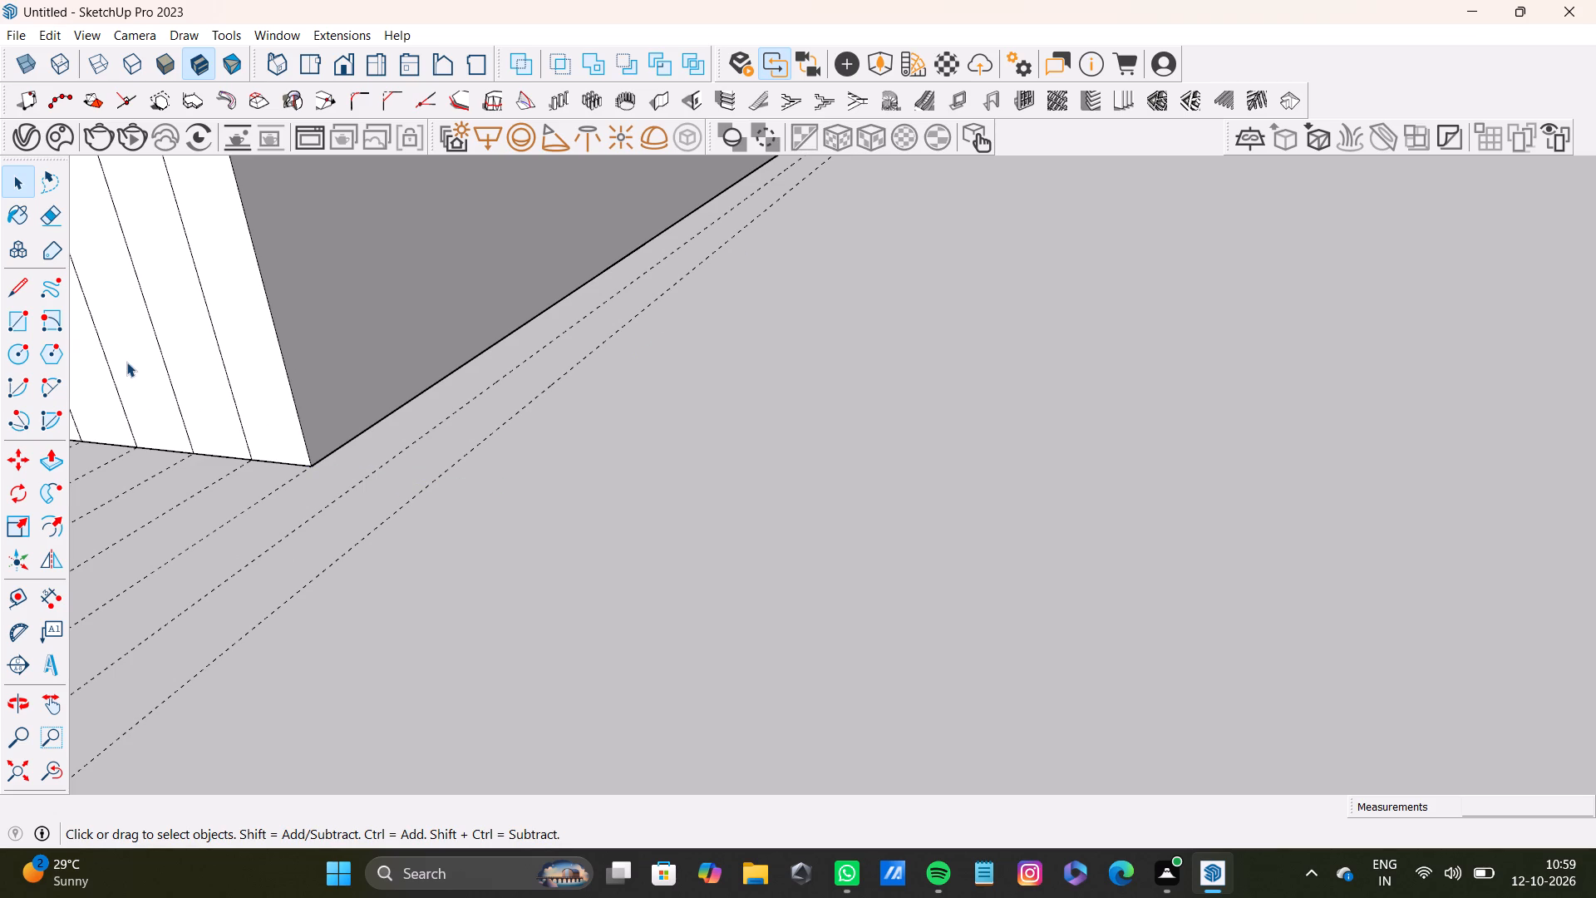
# Delete the leftover far short edge extending from the raised panels' base on the back-wall side.
pyautogui.scroll(-4, 125, 357)
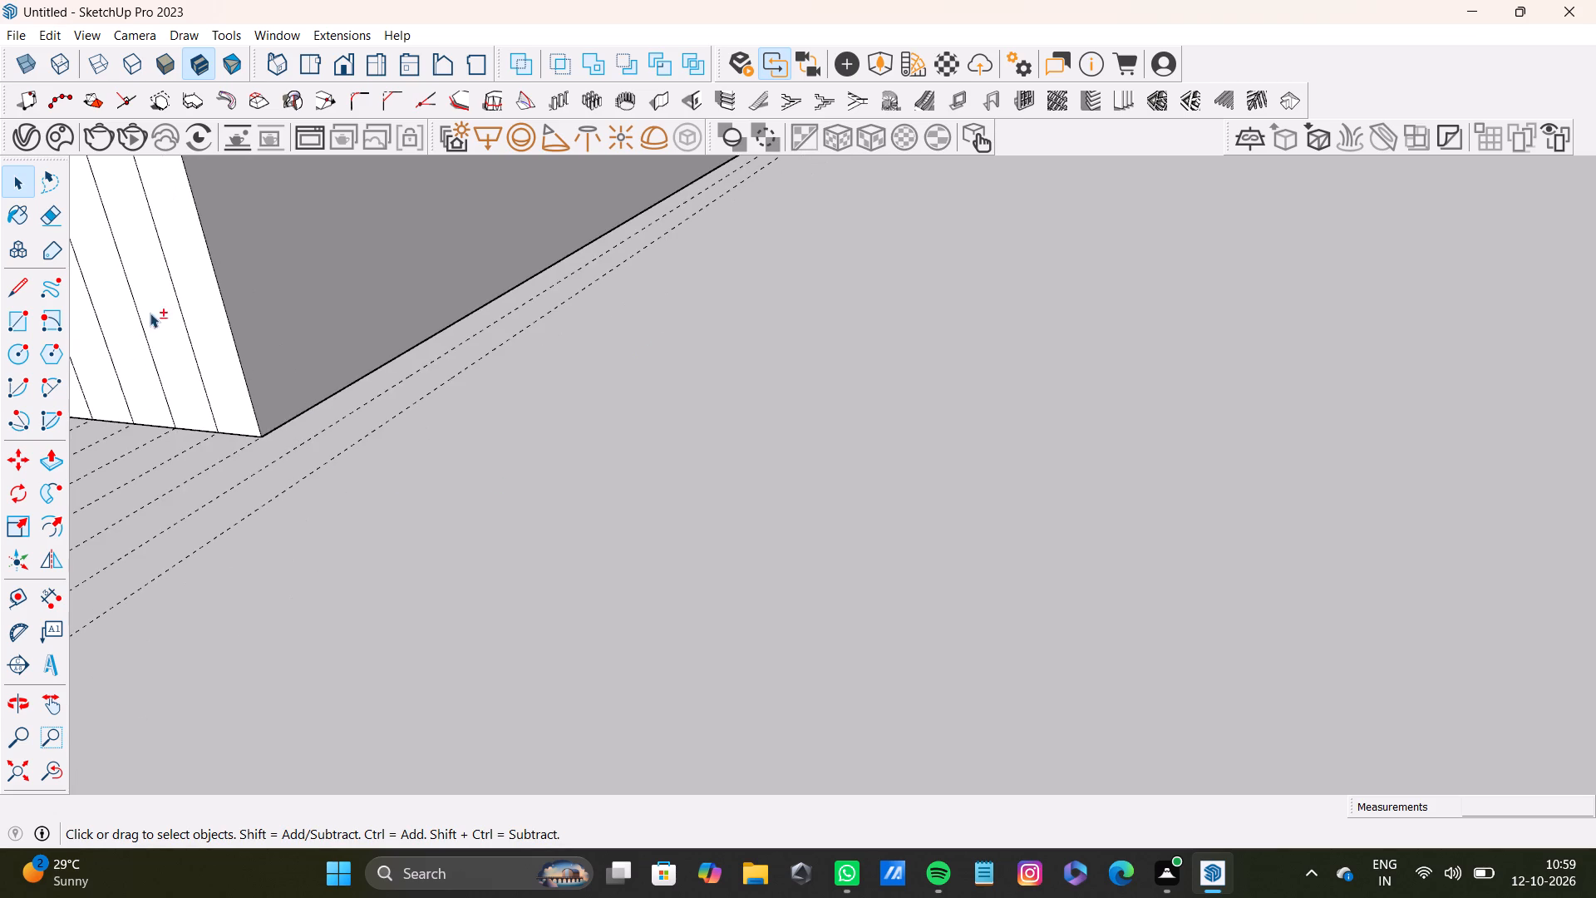
pyautogui.keyDown('shift'); pyautogui.moveTo(169, 254); pyautogui.dragTo(371, 636, button='middle'); pyautogui.keyUp('shift')
pyautogui.scroll(-8, 415, 584)
pyautogui.keyDown('shift'); pyautogui.moveTo(855, 380); pyautogui.dragTo(736, 652, button='middle'); pyautogui.keyUp('shift')
pyautogui.scroll(11, 714, 510)
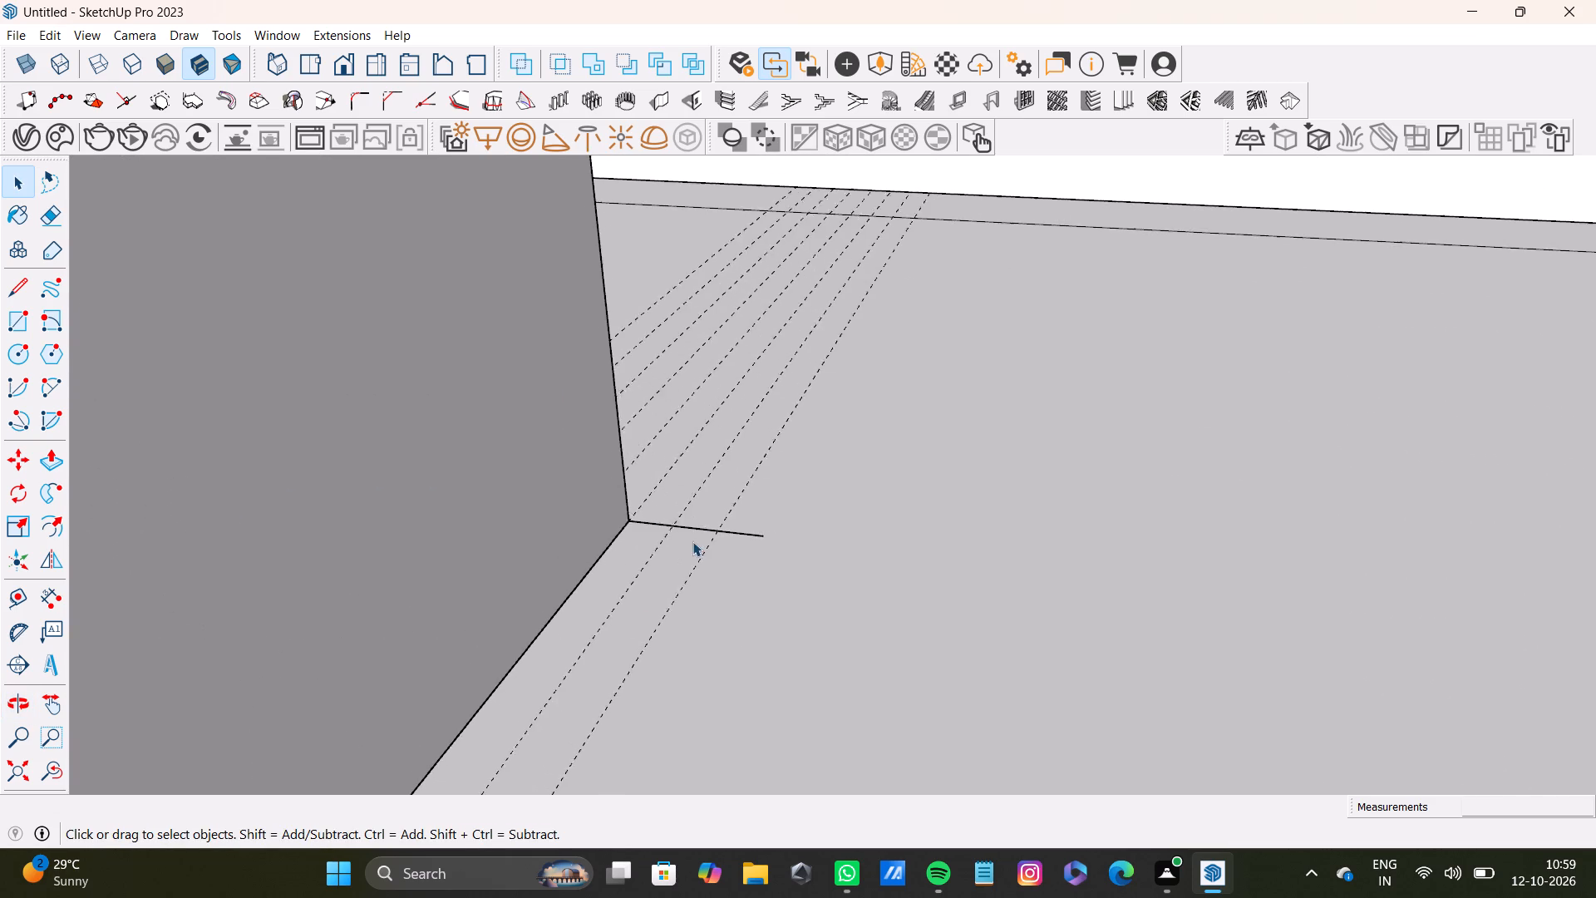
pyautogui.scroll(5, 692, 541)
pyautogui.click(710, 521)
pyautogui.click(711, 525)
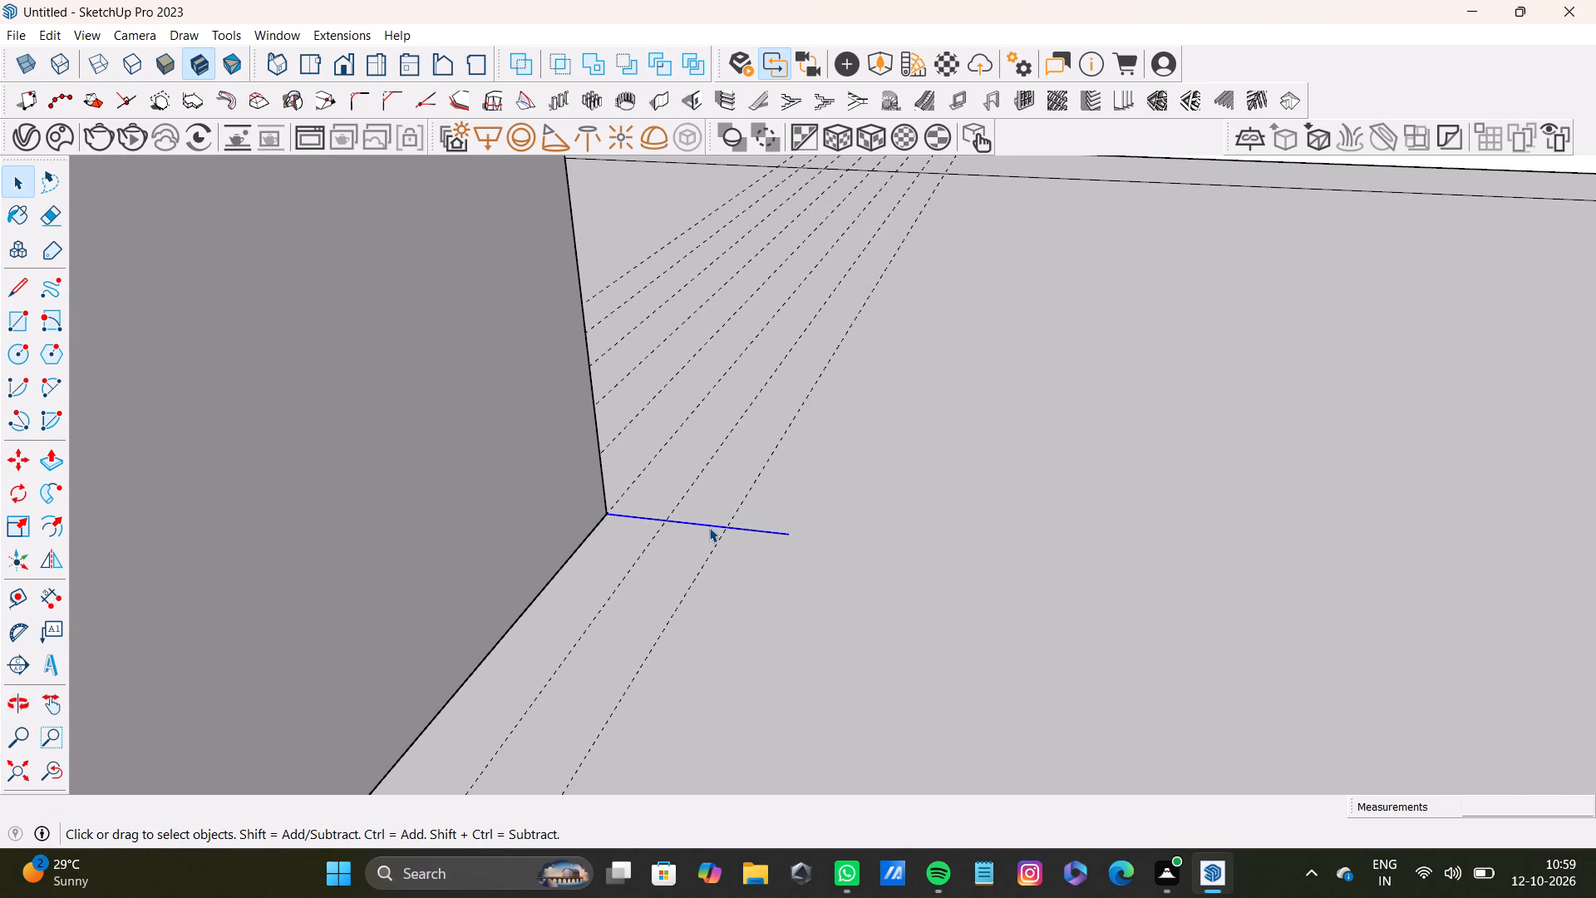
pyautogui.press('Delete')
pyautogui.scroll(-13, 467, 471)
pyautogui.keyDown('shift'); pyautogui.moveTo(665, 497); pyautogui.dragTo(666, 497, button='middle'); pyautogui.keyUp('shift')
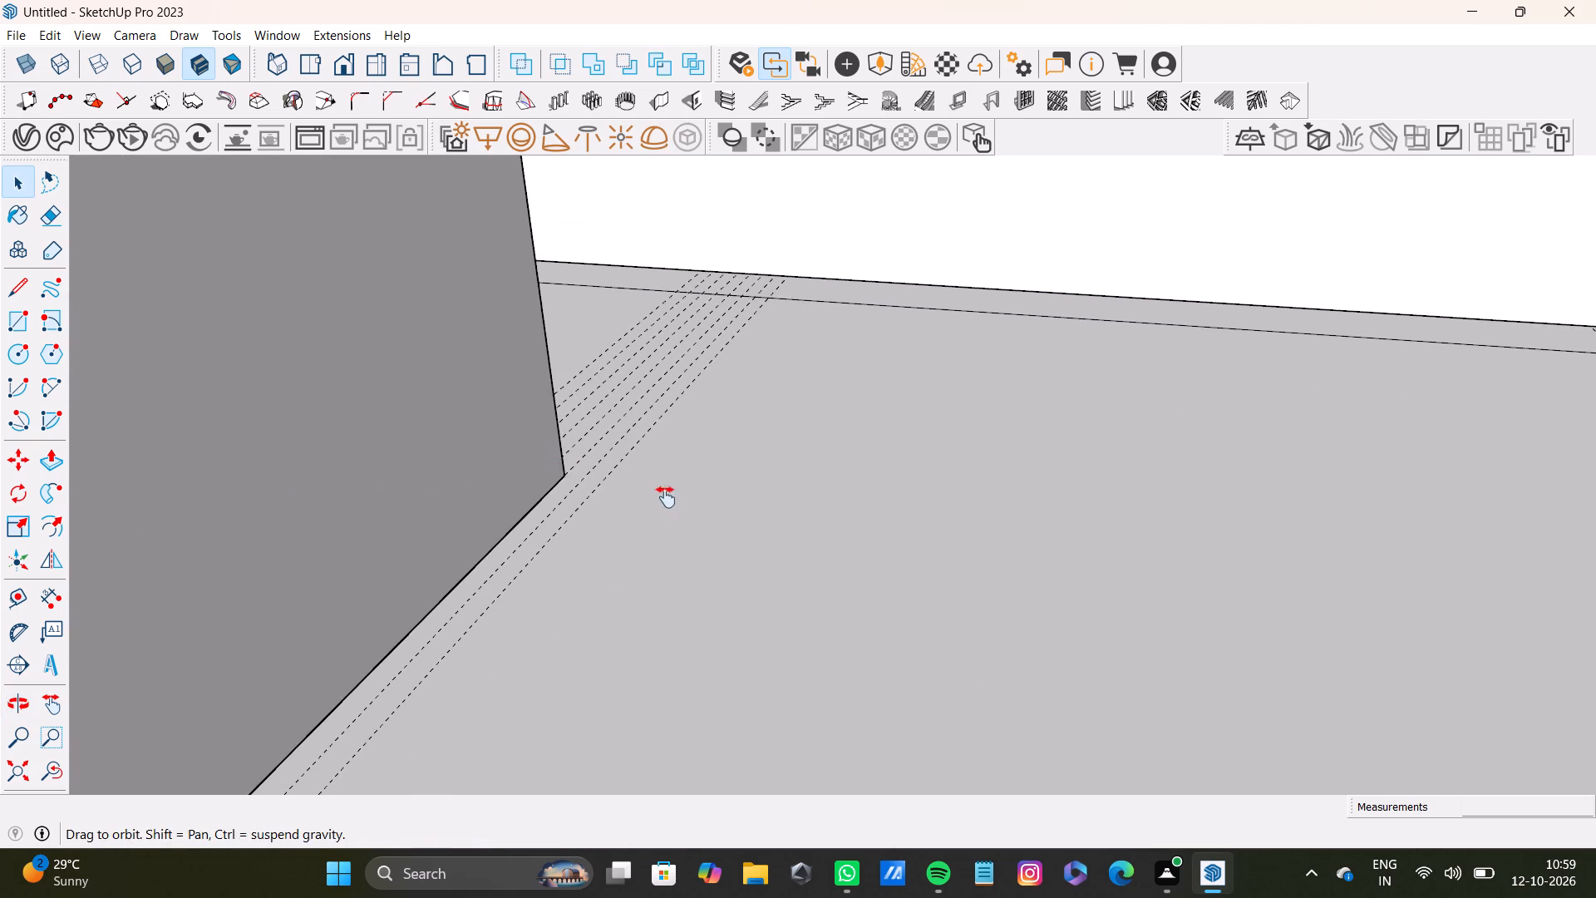
# Delete the long edge of the flat strip-divided rectangle near the slab's end, on the side facing the raised panels.
pyautogui.keyDown('shift'); pyautogui.moveTo(666, 497); pyautogui.dragTo(682, 448, button='middle'); pyautogui.keyUp('shift')
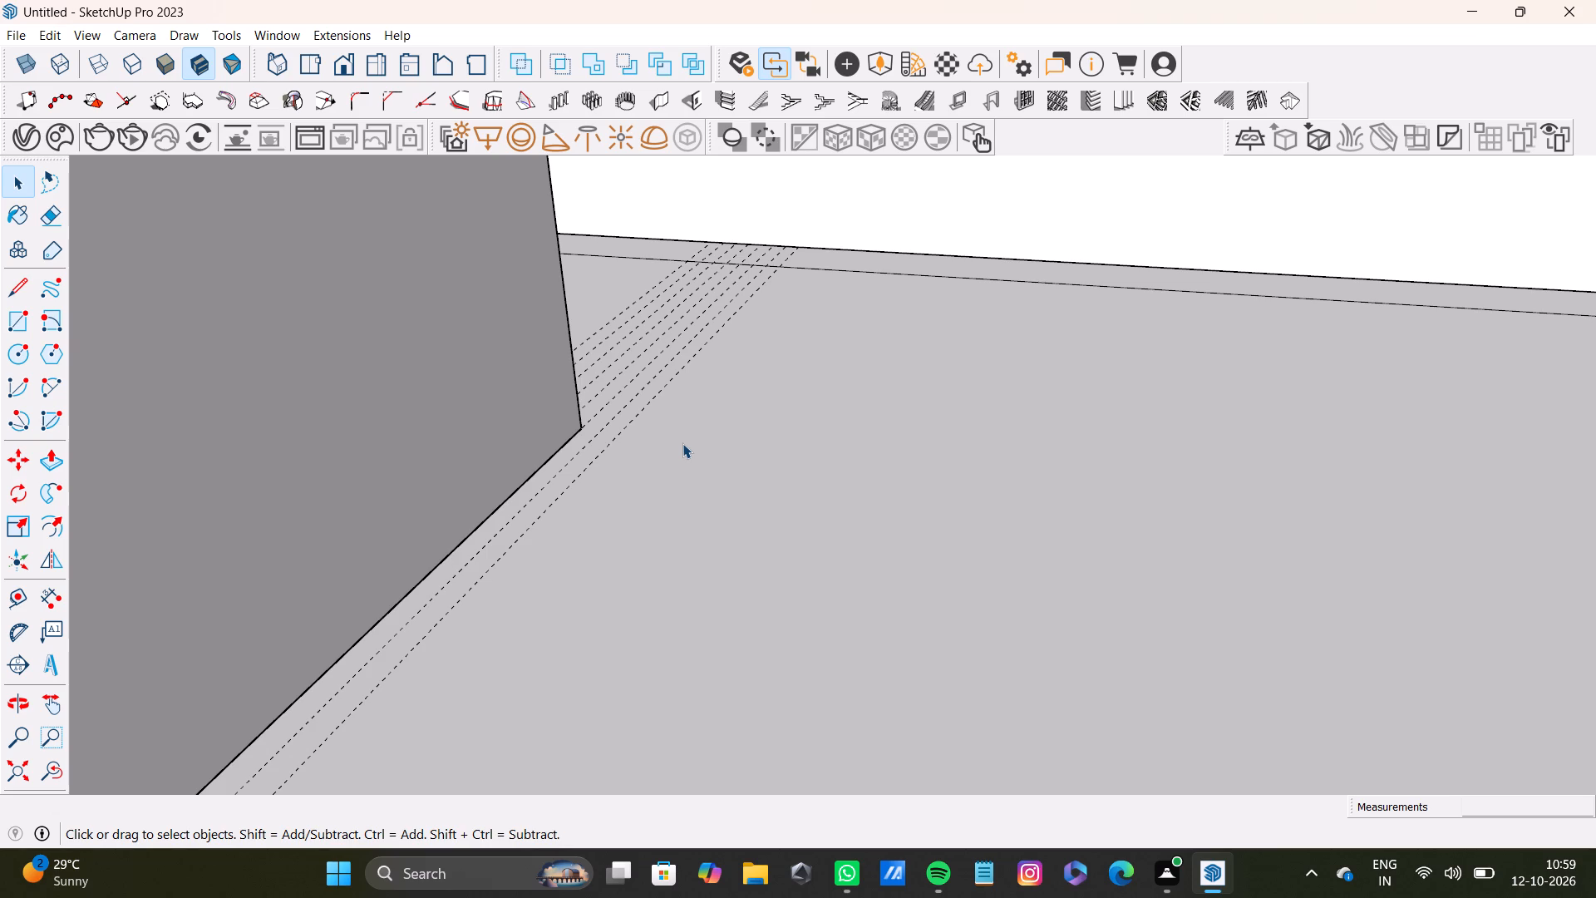
pyautogui.scroll(-8, 687, 436)
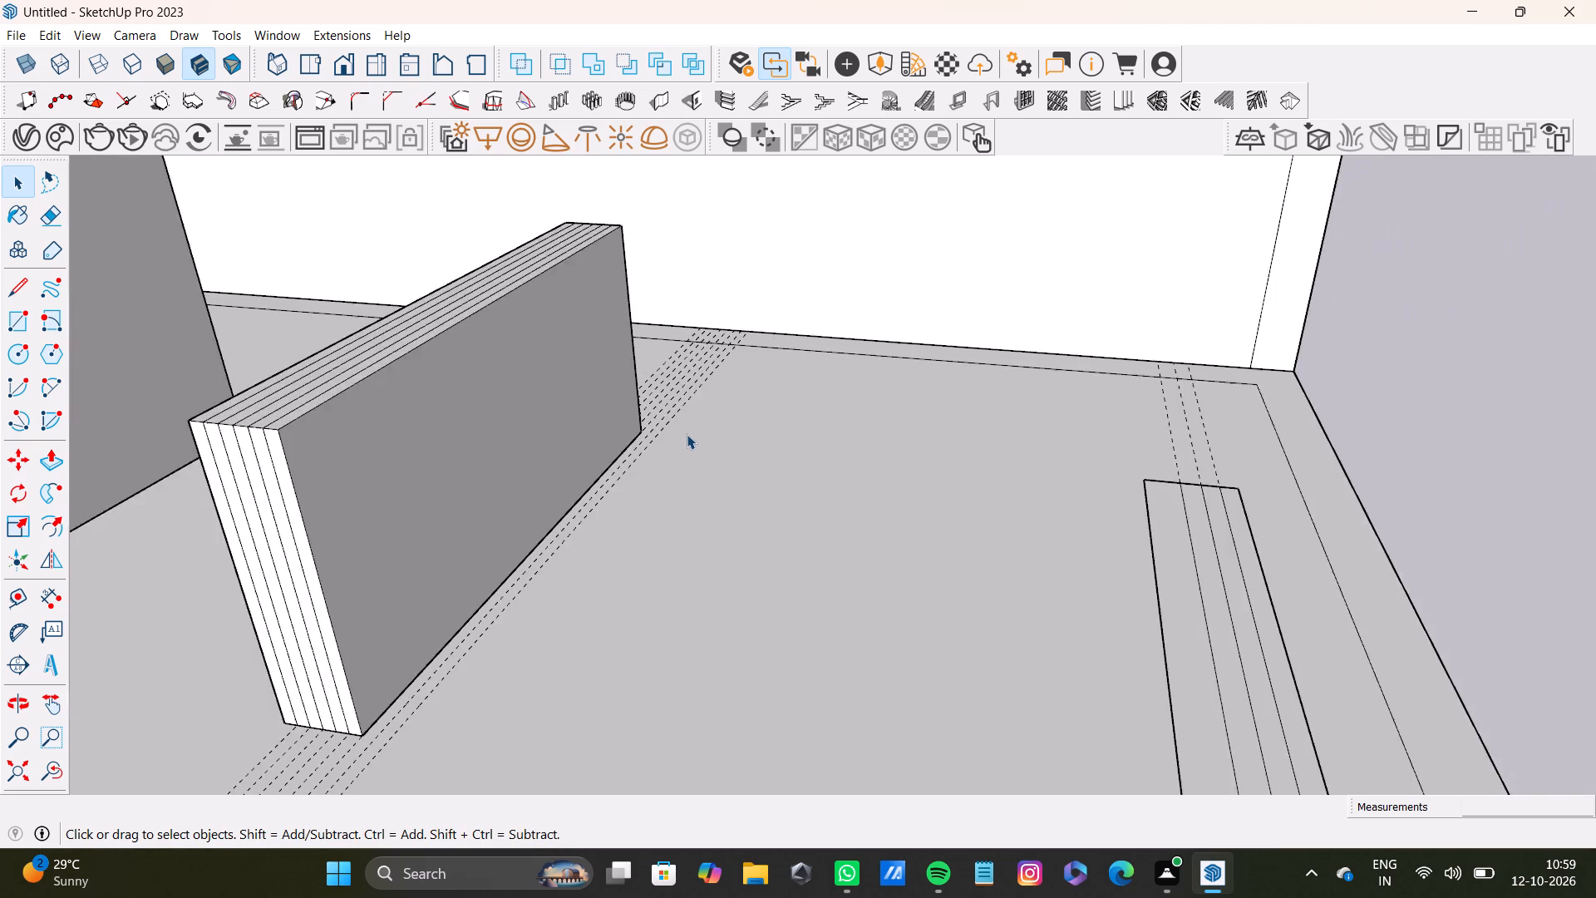
pyautogui.scroll(-10, 687, 434)
pyautogui.keyDown('shift'); pyautogui.moveTo(746, 488); pyautogui.dragTo(729, 486, button='middle'); pyautogui.keyUp('shift')
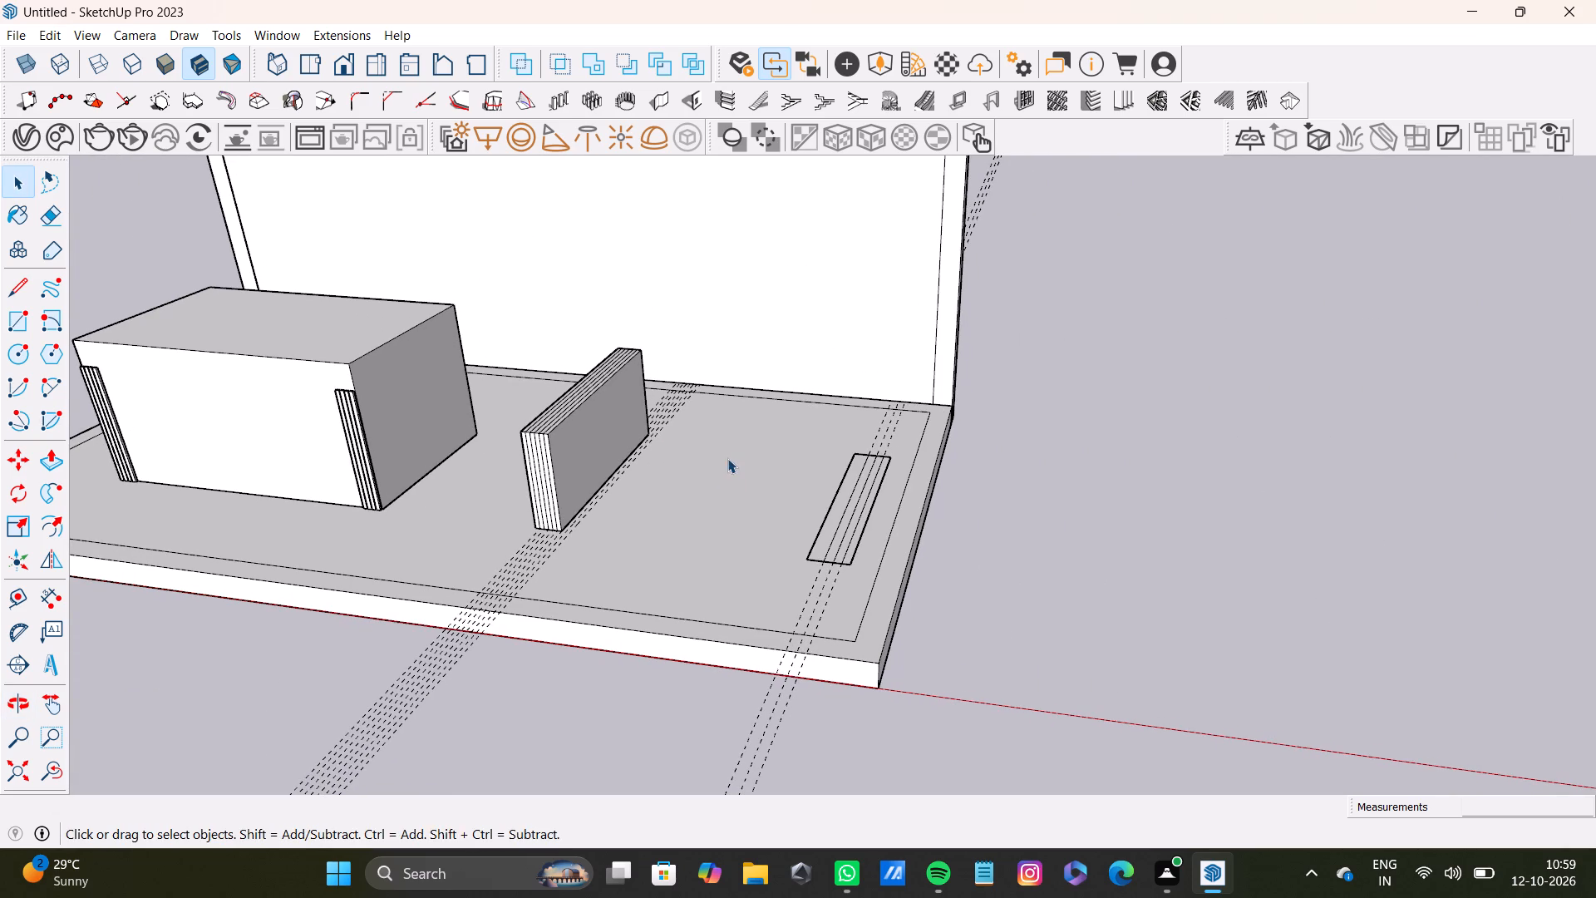
pyautogui.keyDown('shift'); pyautogui.moveTo(725, 493); pyautogui.dragTo(750, 491, button='middle'); pyautogui.keyUp('shift')
pyautogui.scroll(7, 877, 519)
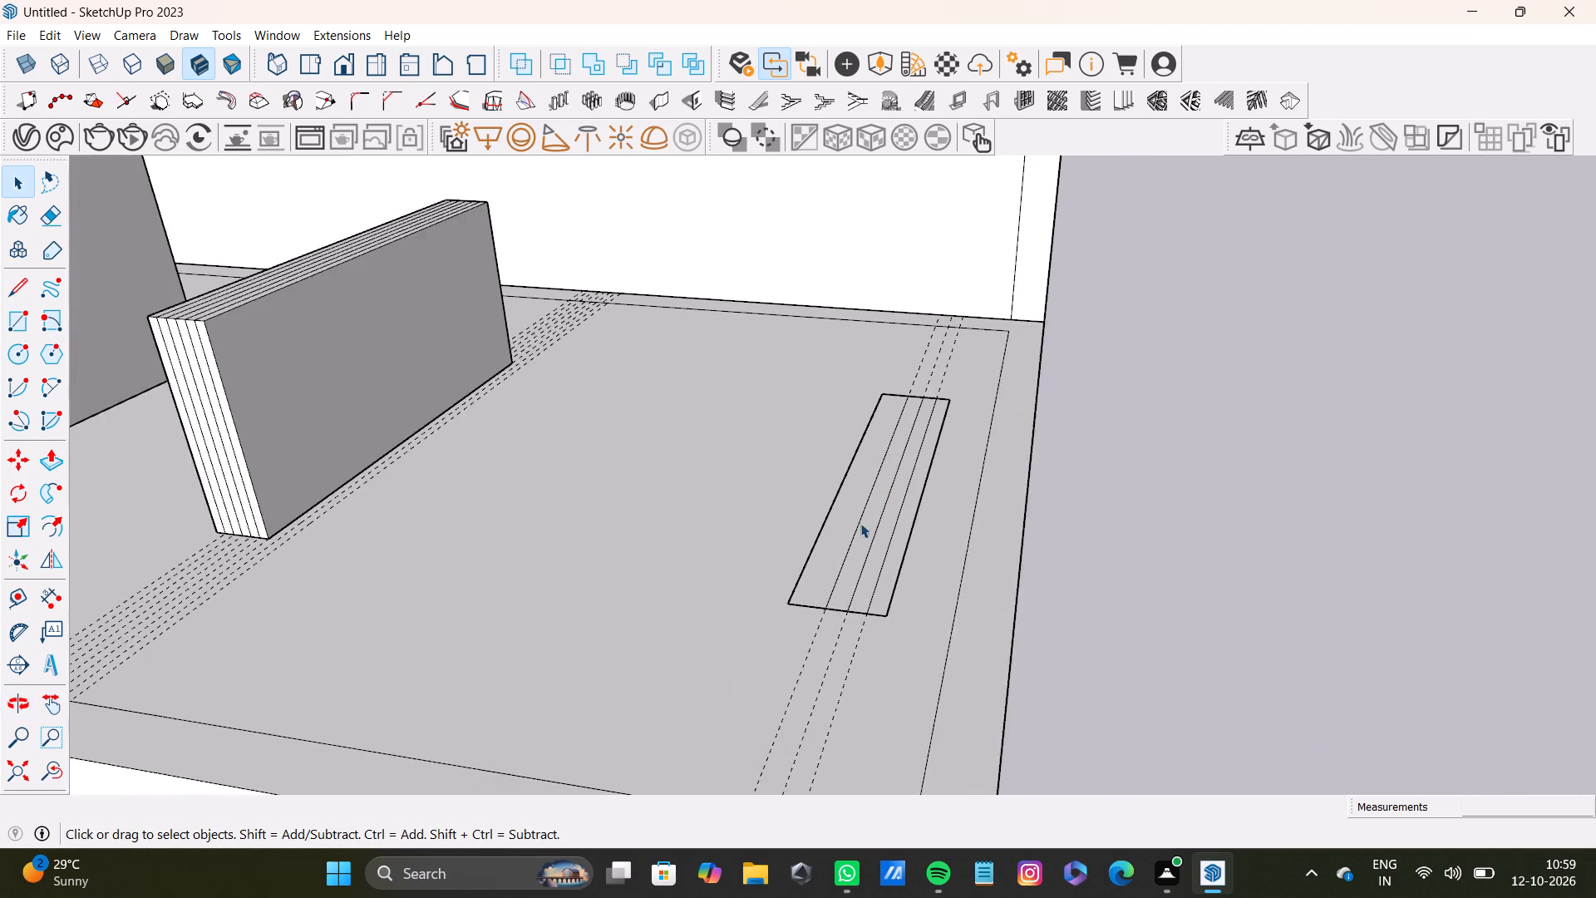
pyautogui.scroll(2, 840, 527)
pyautogui.click(816, 537)
pyautogui.press('Delete')
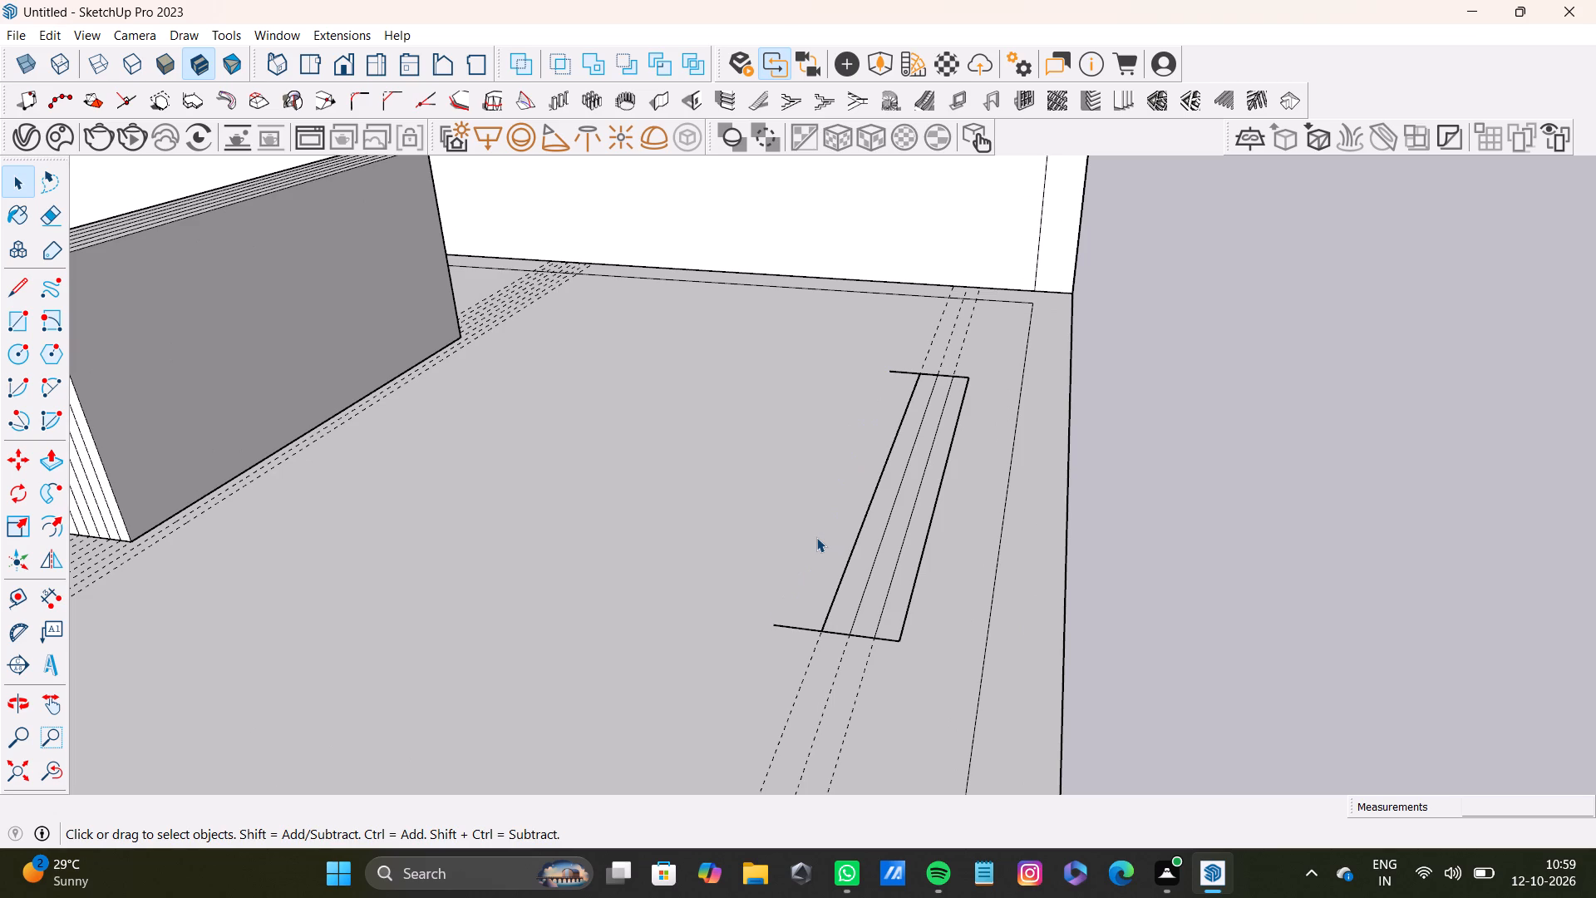
# Delete the two leftover short edge stubs extending from the far and near ends of the flat strip rectangle.
pyautogui.scroll(9, 864, 323)
pyautogui.click(938, 395)
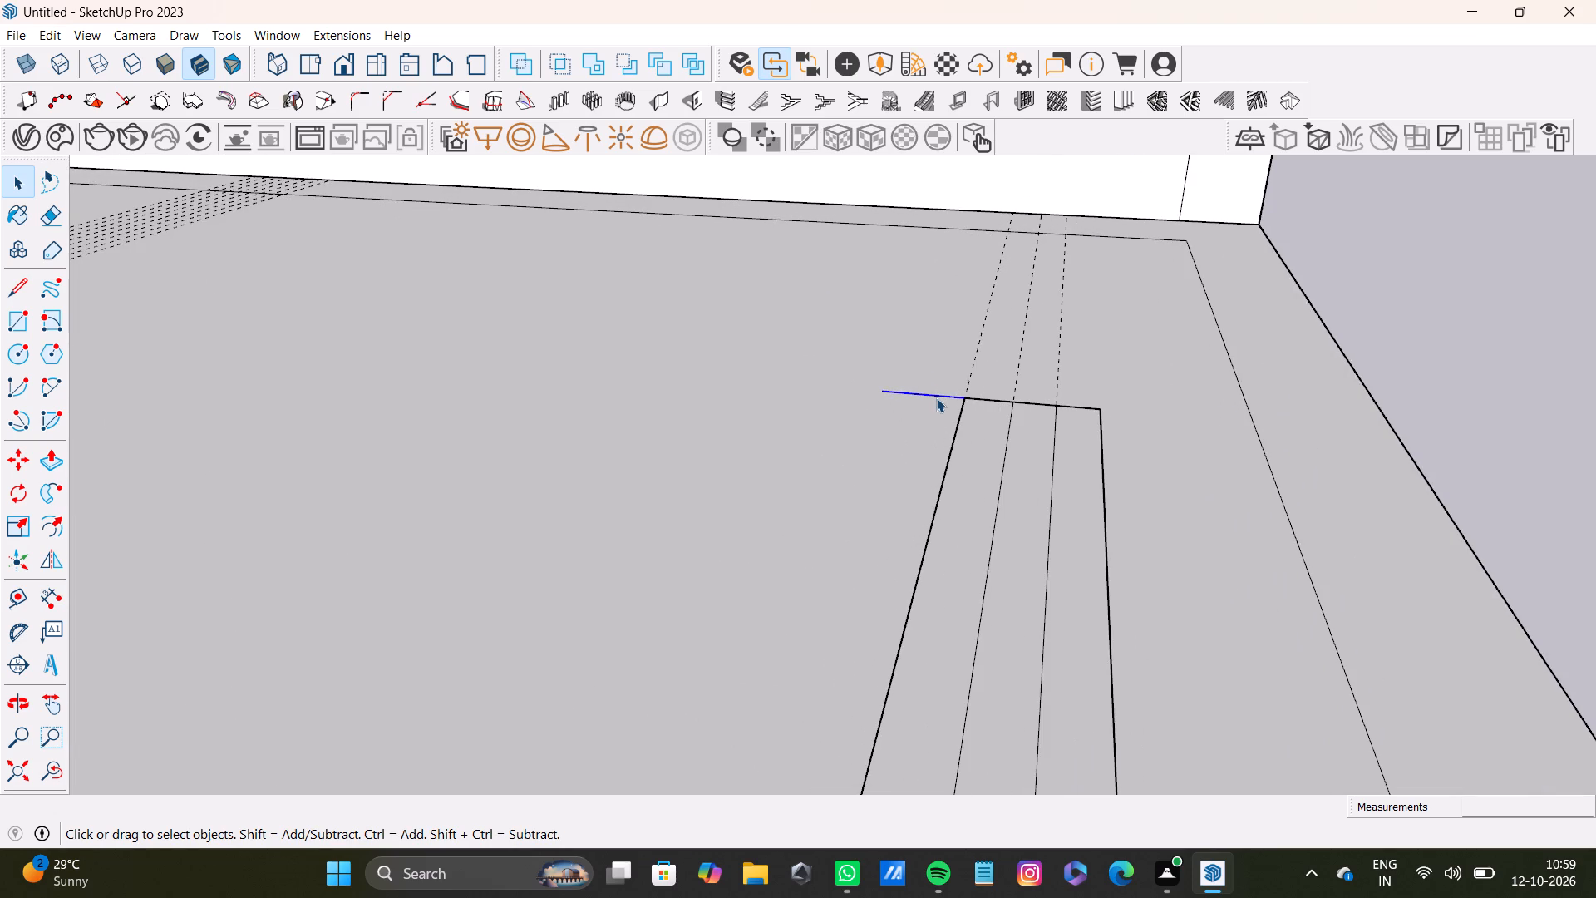
pyautogui.press('Delete')
pyautogui.scroll(-7, 953, 456)
pyautogui.keyDown('shift'); pyautogui.moveTo(957, 466); pyautogui.dragTo(938, 327, button='middle'); pyautogui.keyUp('shift')
pyautogui.click(736, 733)
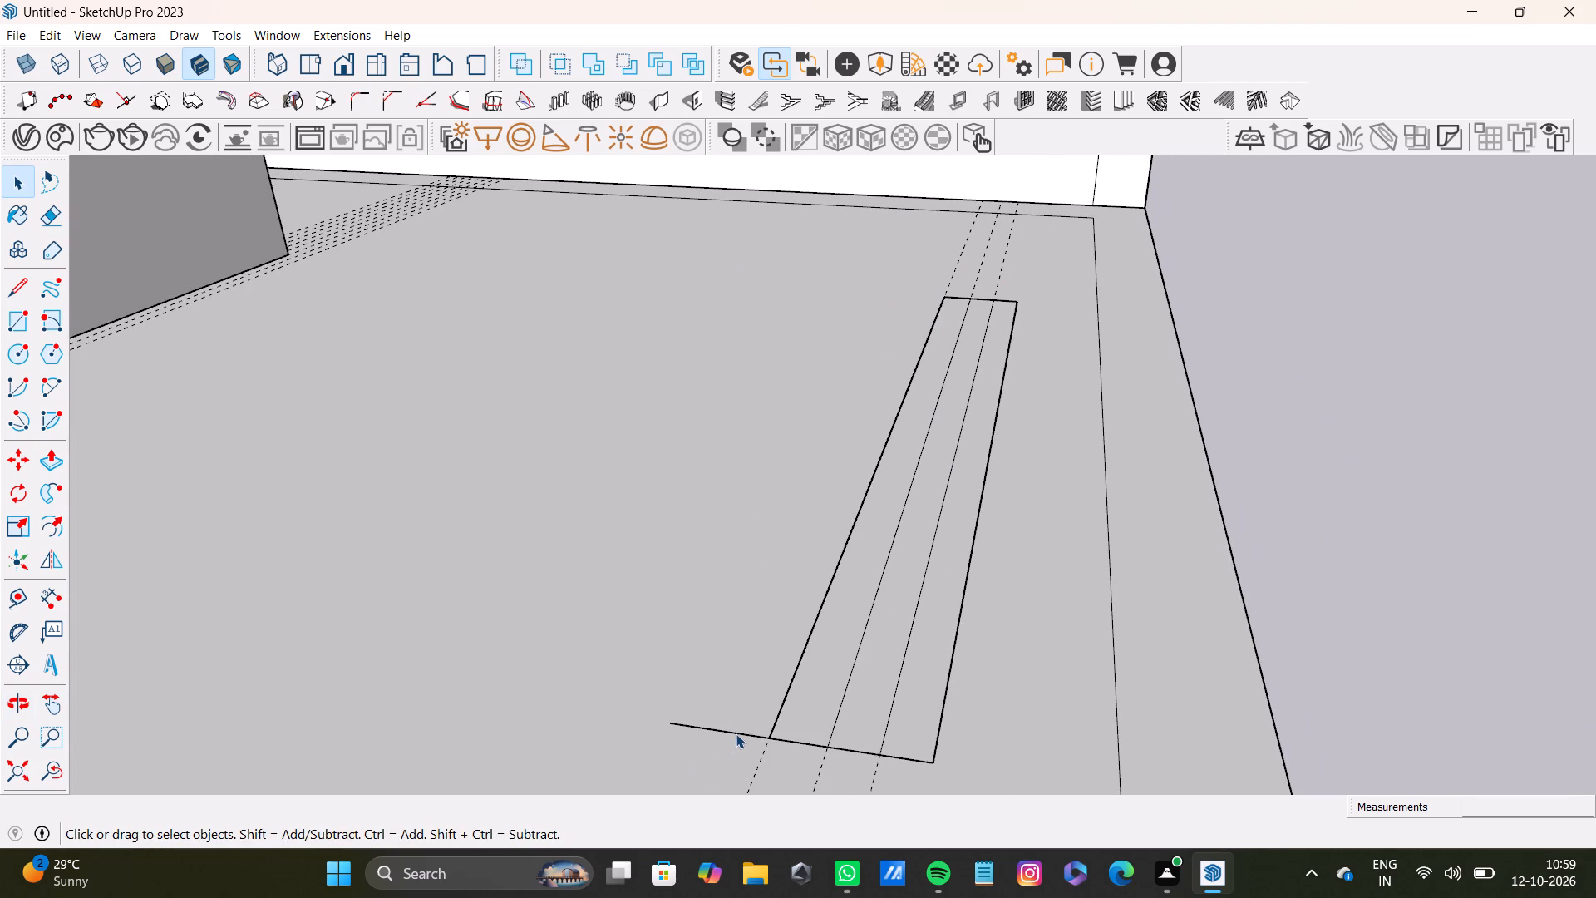
pyautogui.press('Delete')
pyautogui.scroll(-5, 725, 693)
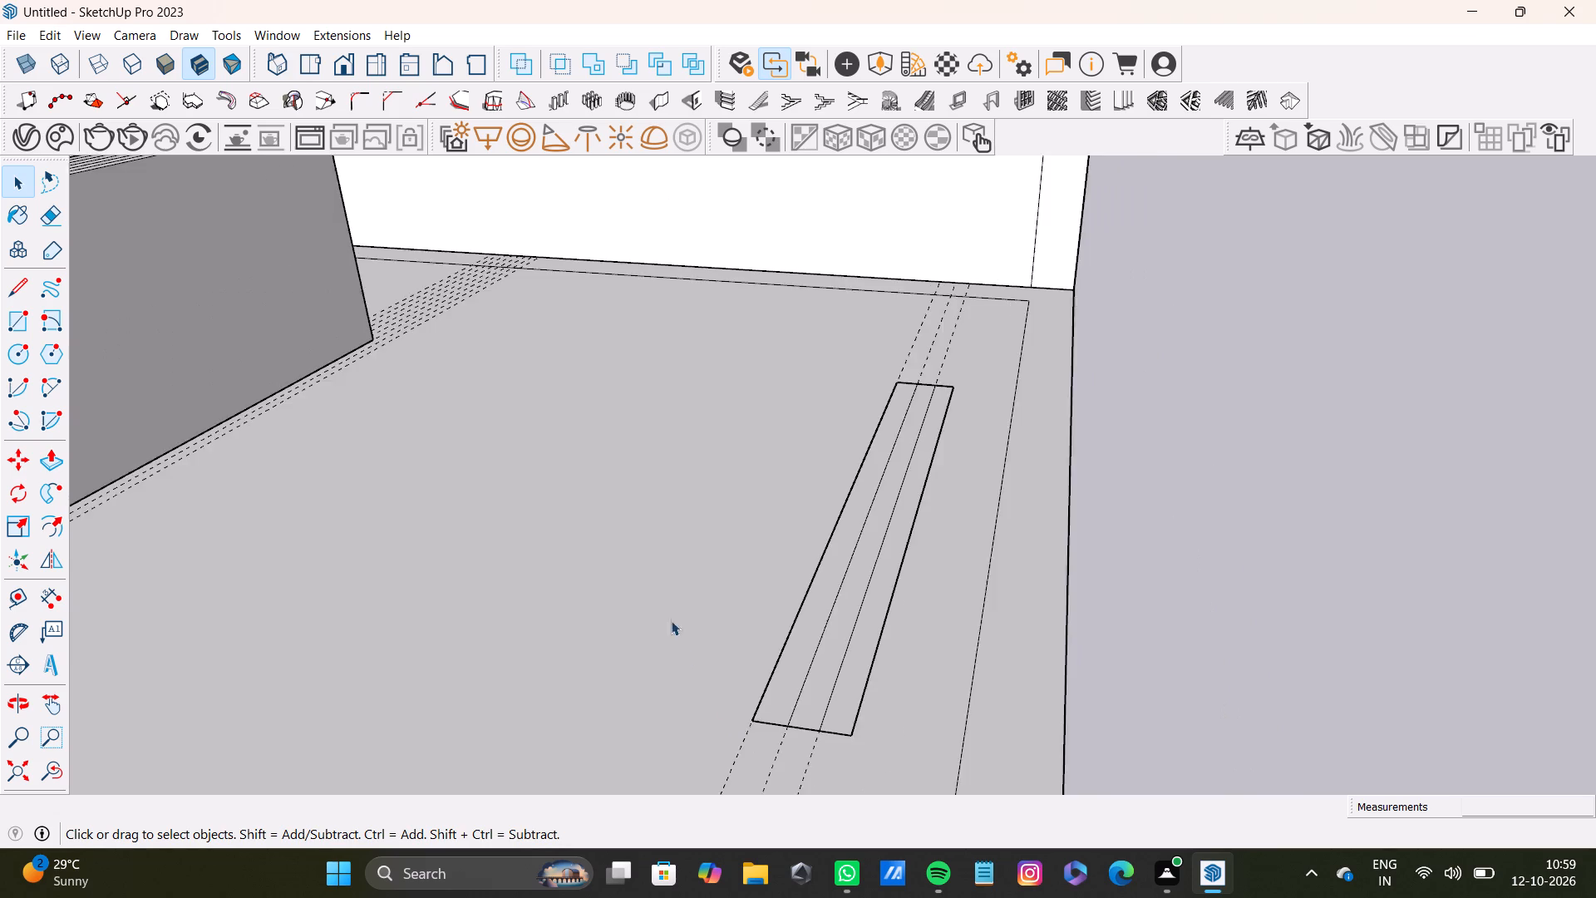
# Push/Pull the flat rectangle's strip nearest the raised panels up about 8 3/16".
pyautogui.scroll(-4, 671, 620)
pyautogui.keyDown('shift'); pyautogui.moveTo(636, 520); pyautogui.dragTo(816, 382, button='middle'); pyautogui.keyUp('shift')
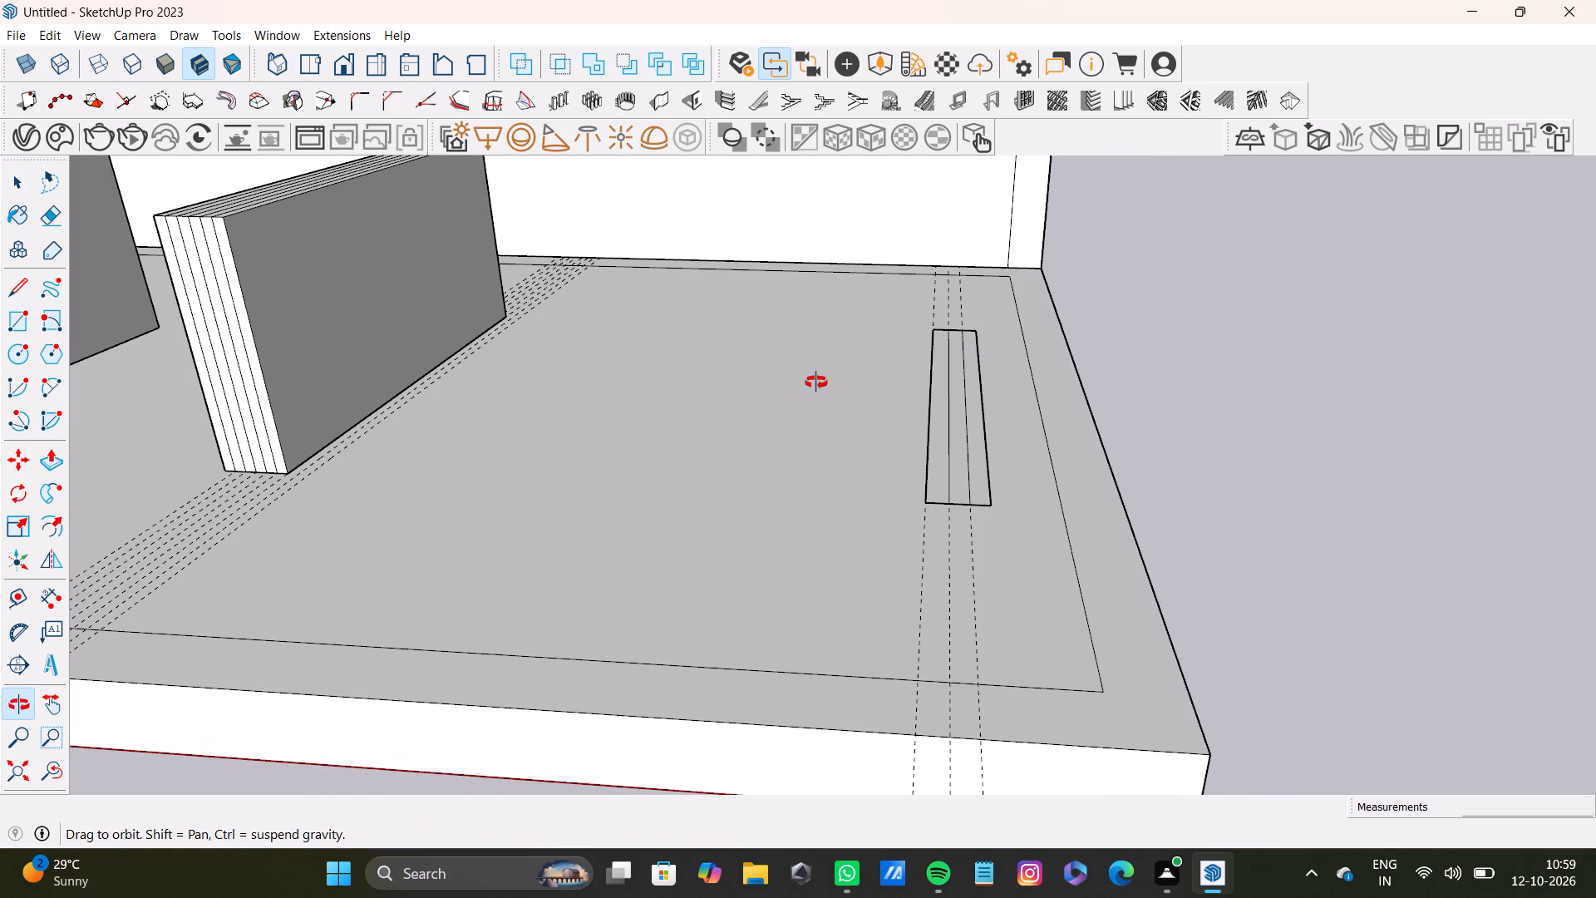
pyautogui.keyDown('shift'); pyautogui.moveTo(816, 382); pyautogui.dragTo(815, 376, button='middle'); pyautogui.keyUp('shift')
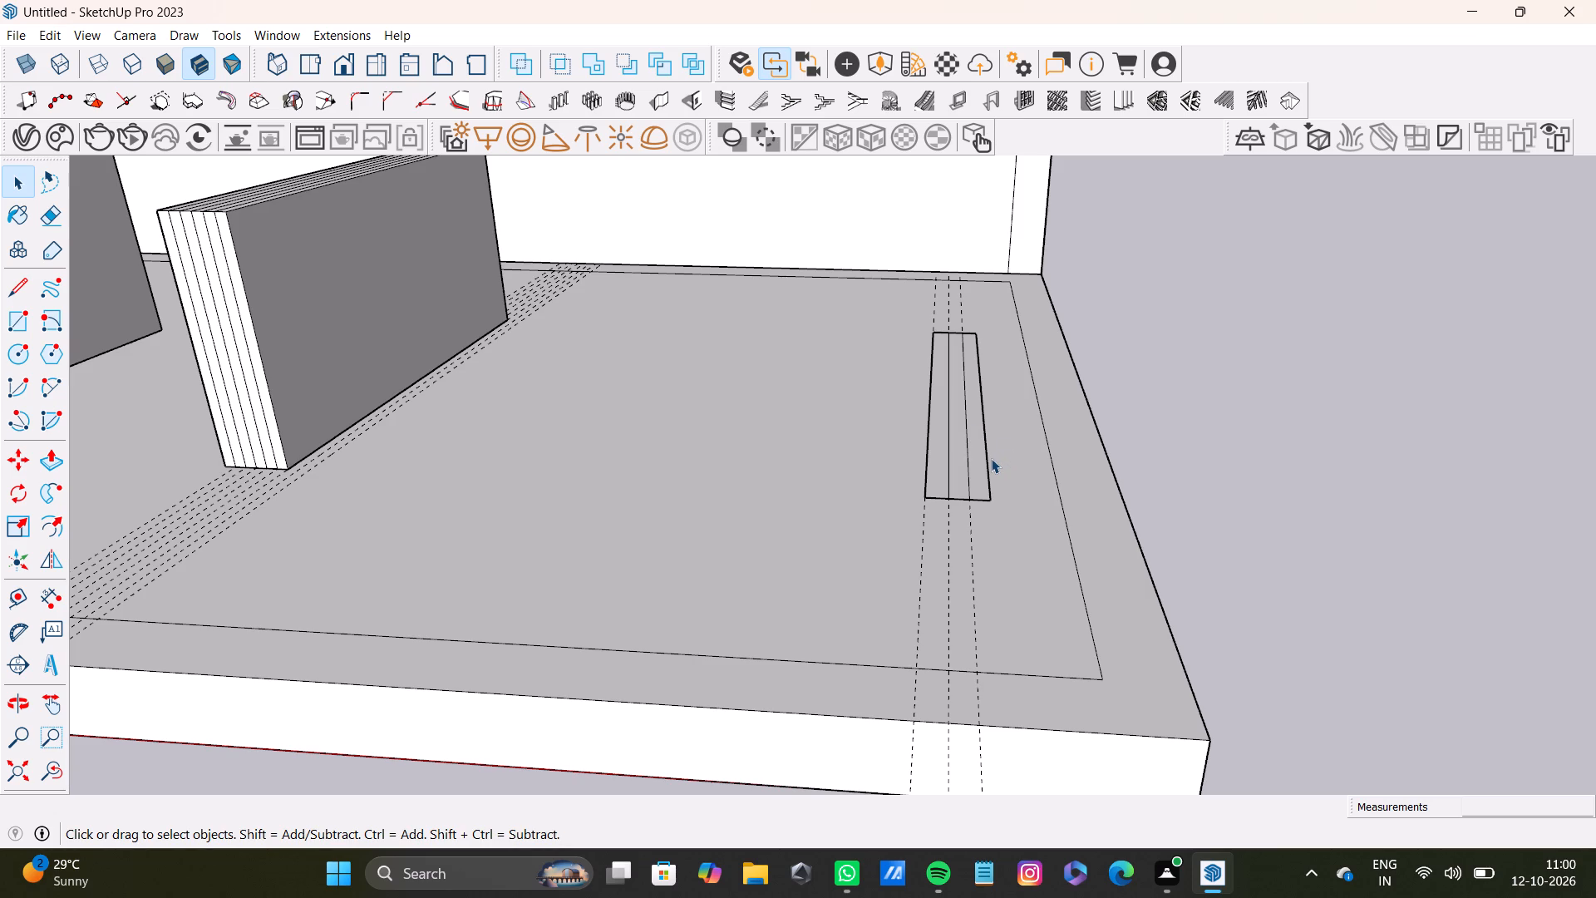
pyautogui.scroll(-4, 959, 435)
pyautogui.keyDown('shift'); pyautogui.moveTo(966, 430); pyautogui.dragTo(908, 461, button='middle'); pyautogui.keyUp('shift')
pyautogui.scroll(-12, 900, 469)
pyautogui.moveTo(767, 402); pyautogui.dragTo(610, 449, button='middle')
pyautogui.scroll(12, 610, 456)
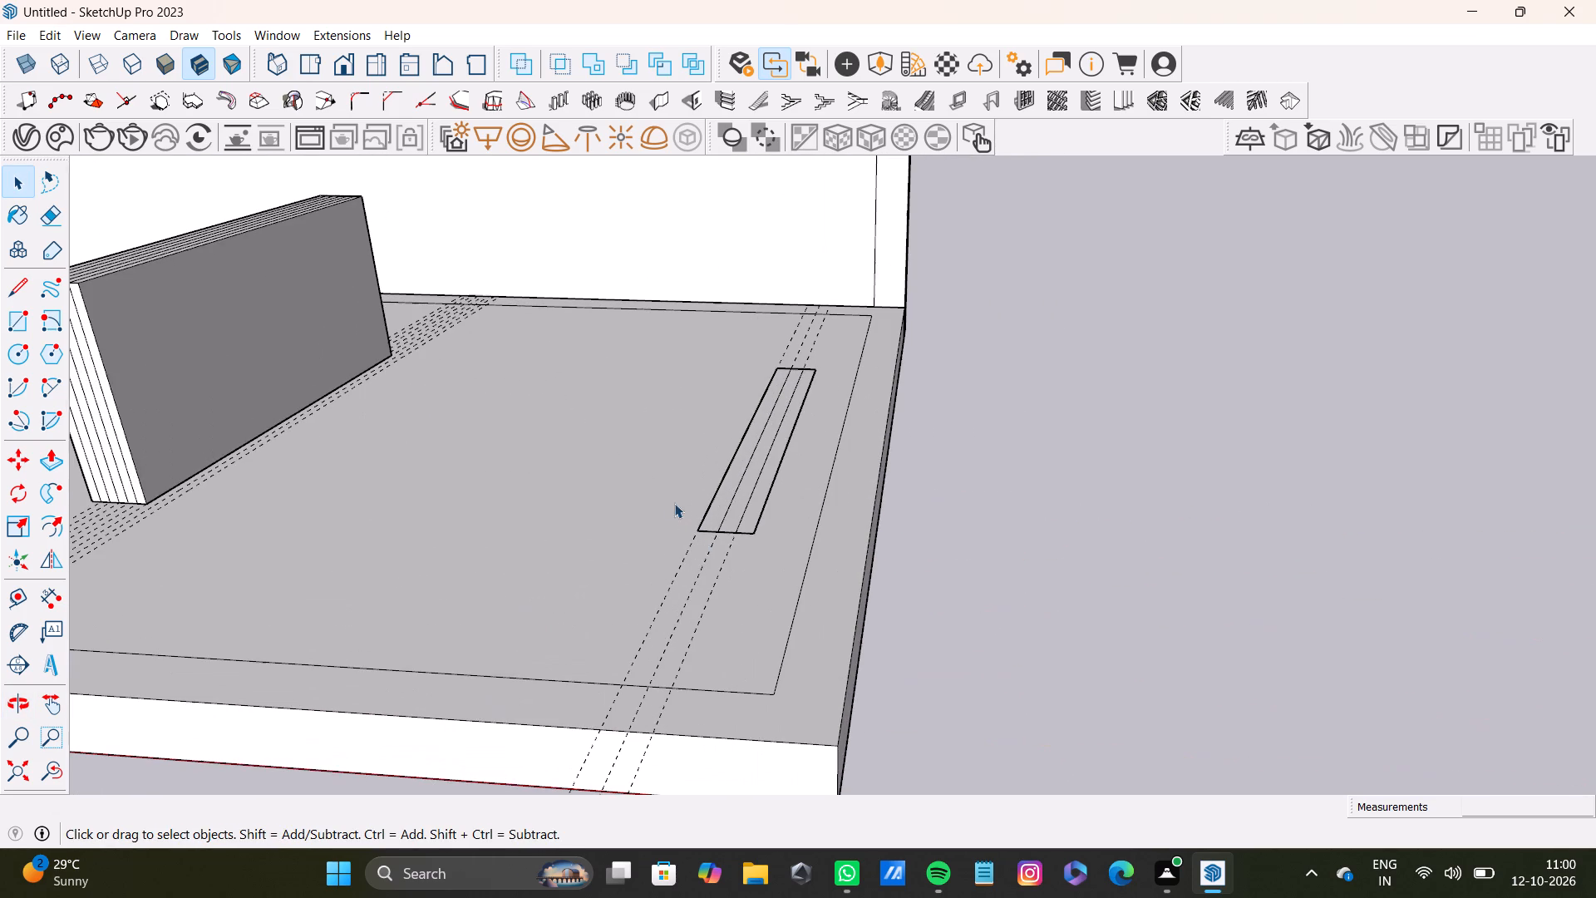
pyautogui.click(715, 517)
pyautogui.press('p')
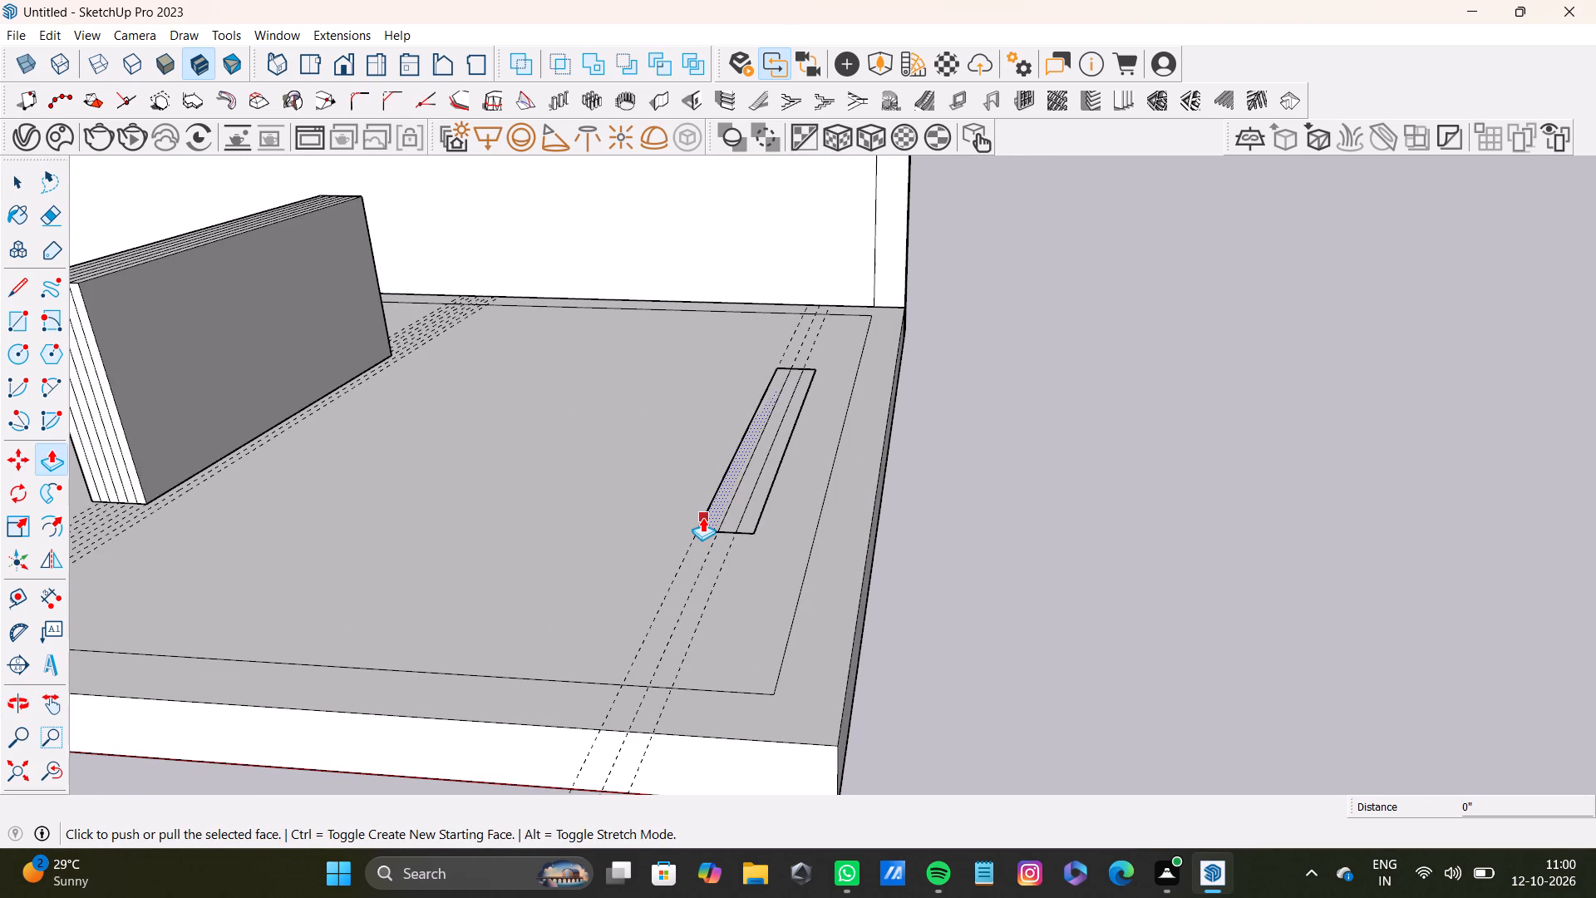
pyautogui.moveTo(702, 517); pyautogui.dragTo(680, 406)
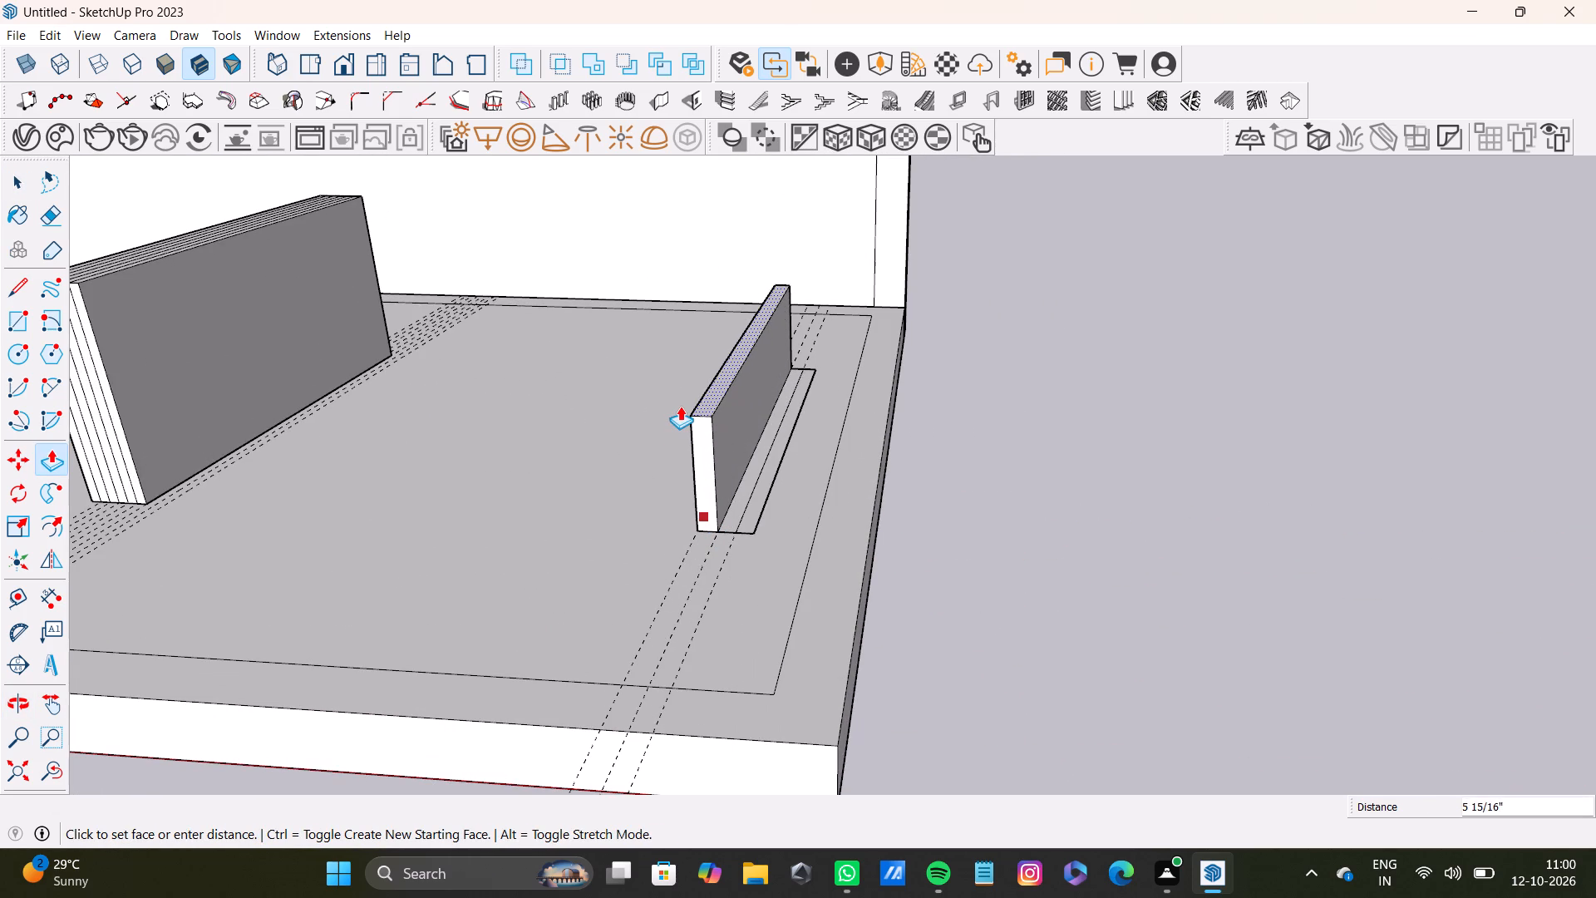
pyautogui.moveTo(680, 406); pyautogui.dragTo(680, 401)
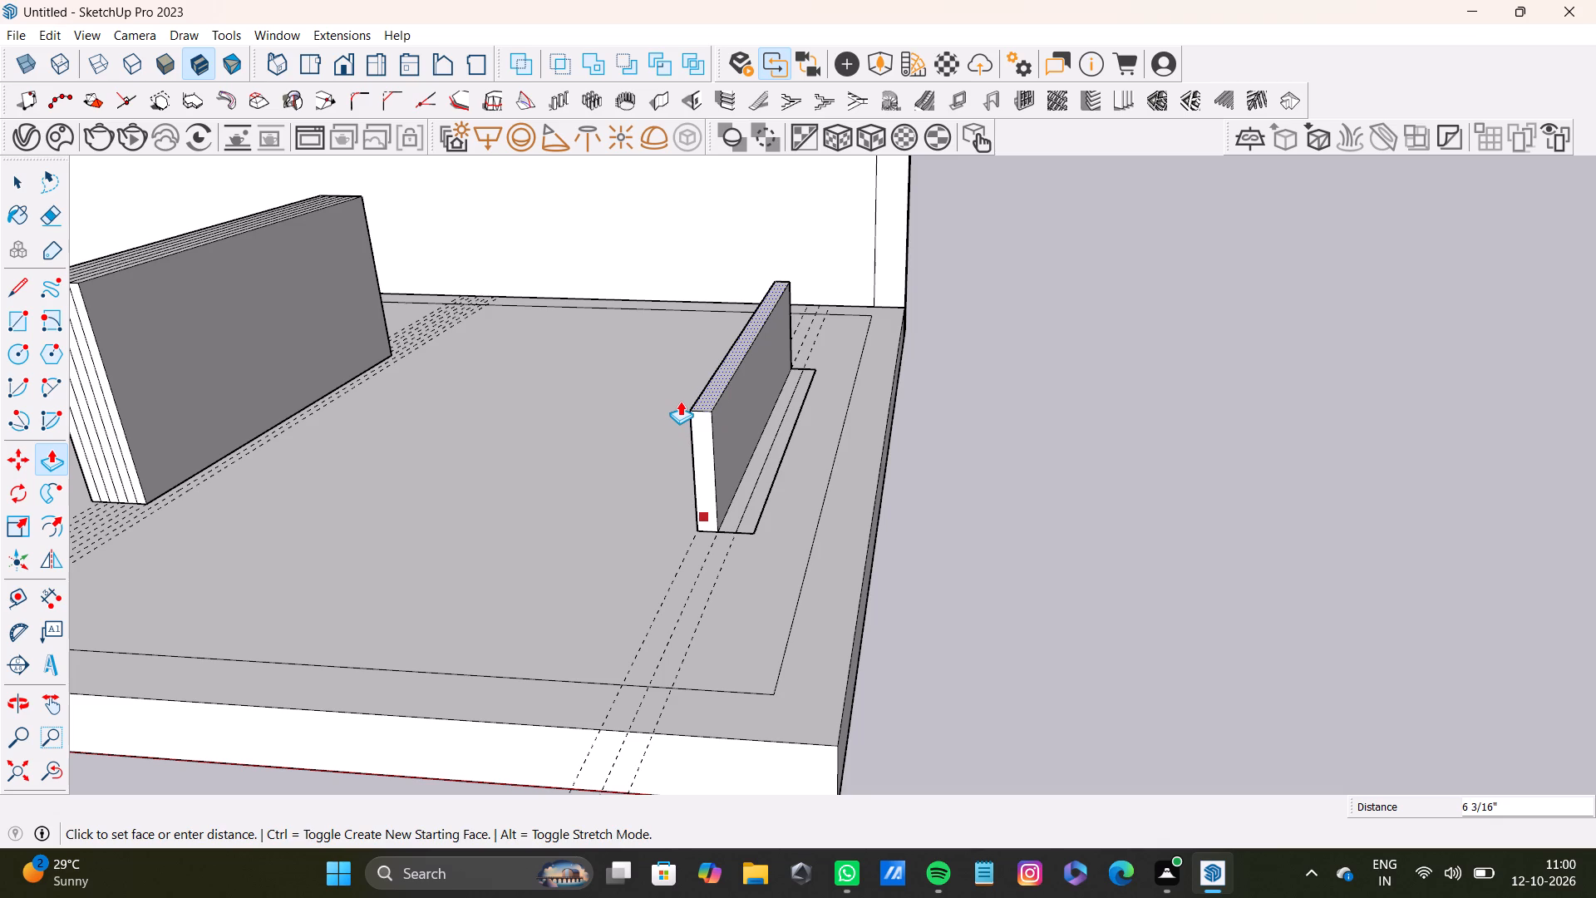
pyautogui.moveTo(680, 401); pyautogui.dragTo(673, 361)
pyautogui.press('space')
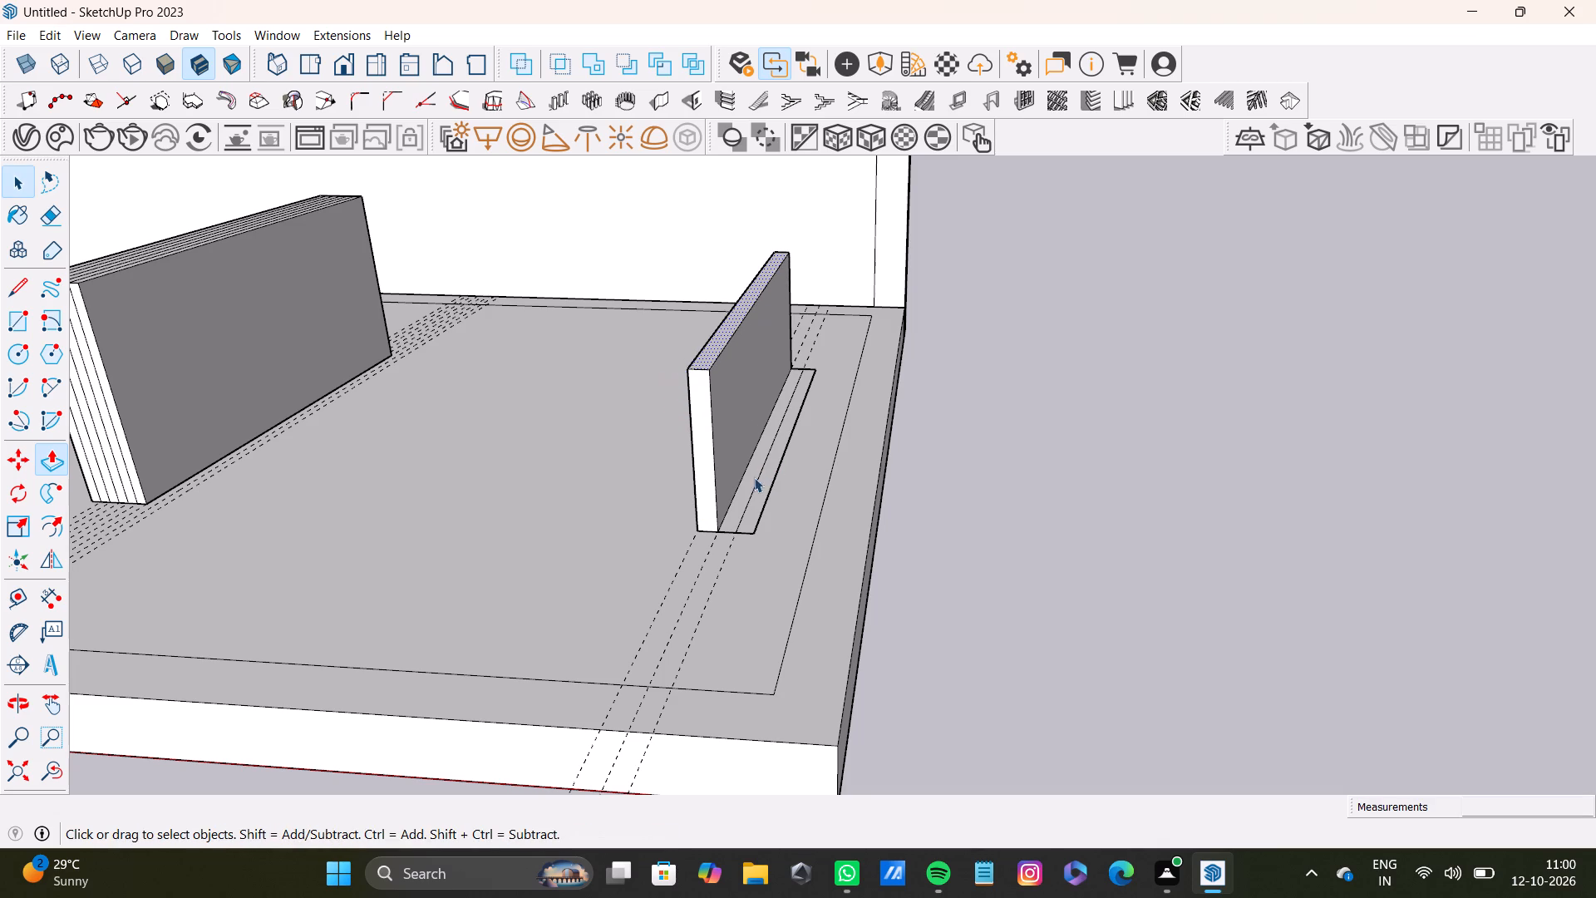
# Push/Pull the middle strip up 8 3/16", level with the top of the newly raised strip beside it.
pyautogui.click(735, 505)
pyautogui.press('p')
pyautogui.moveTo(735, 506); pyautogui.dragTo(700, 421)
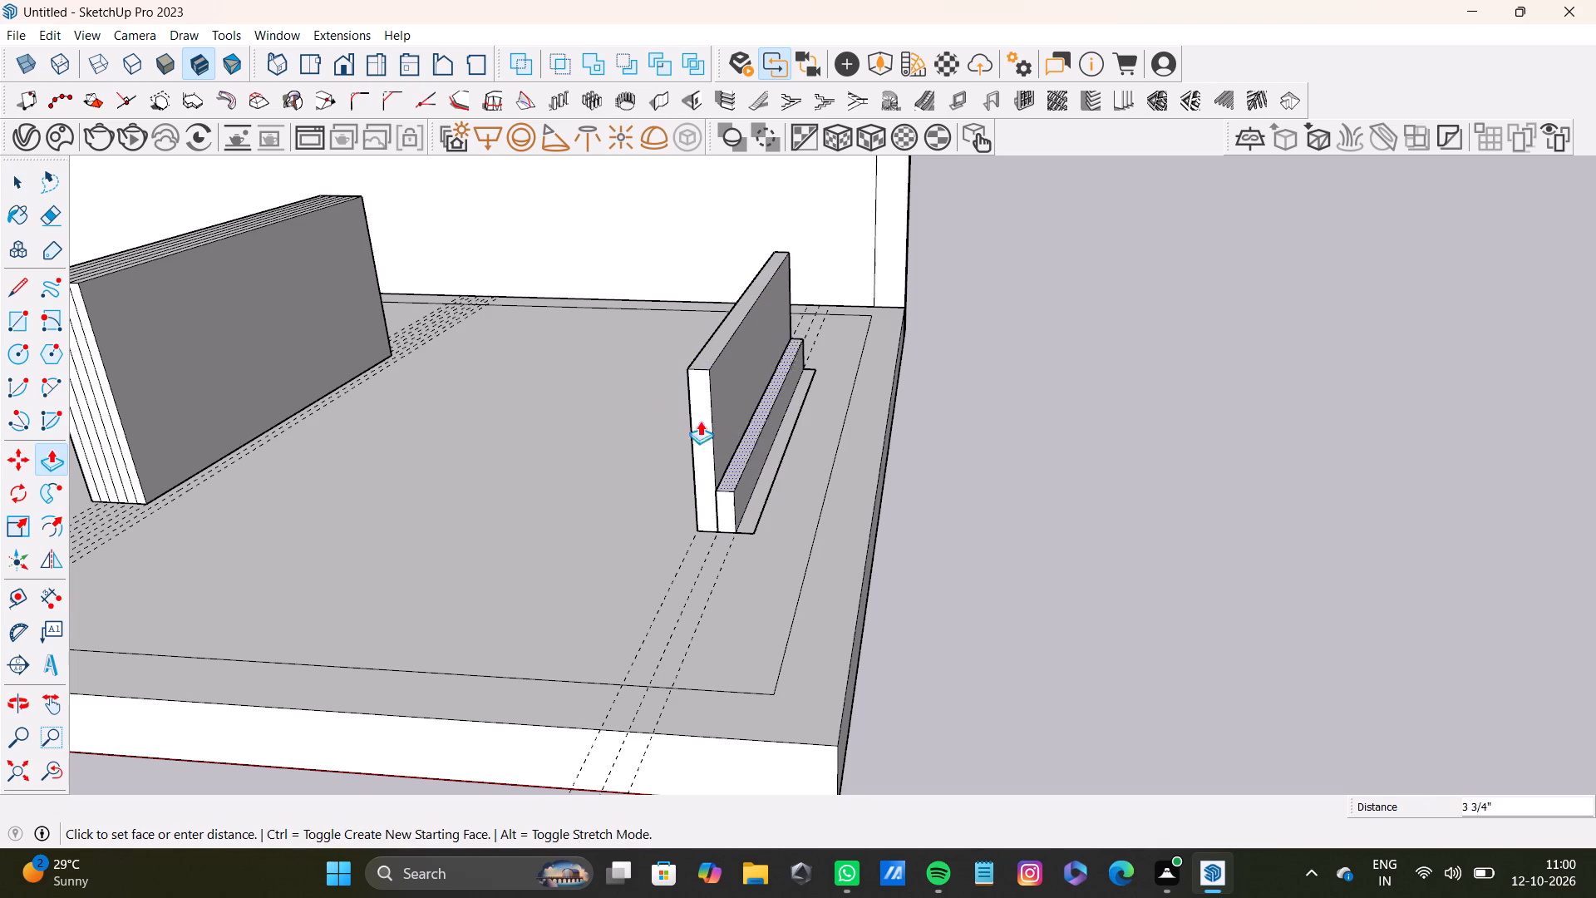
pyautogui.moveTo(700, 421); pyautogui.dragTo(693, 363)
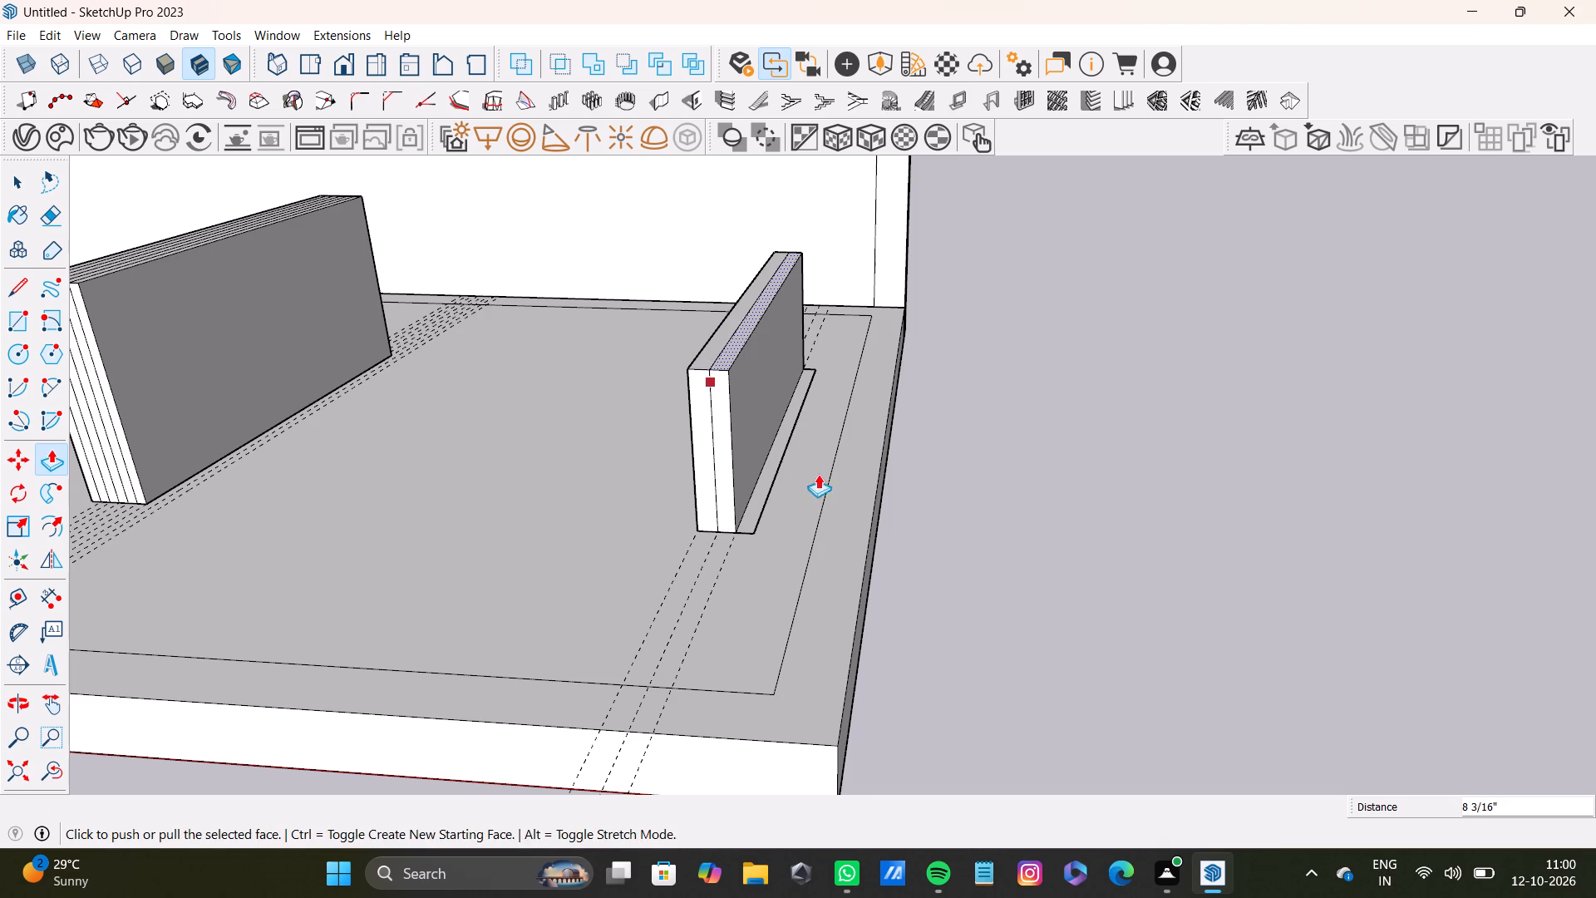
# Push/Pull the remaining outer strip up 8 3/16", level with the tops of the two strips beside it.
pyautogui.moveTo(778, 531); pyautogui.dragTo(748, 540, button='middle')
pyautogui.scroll(6, 753, 530)
pyautogui.press('space')
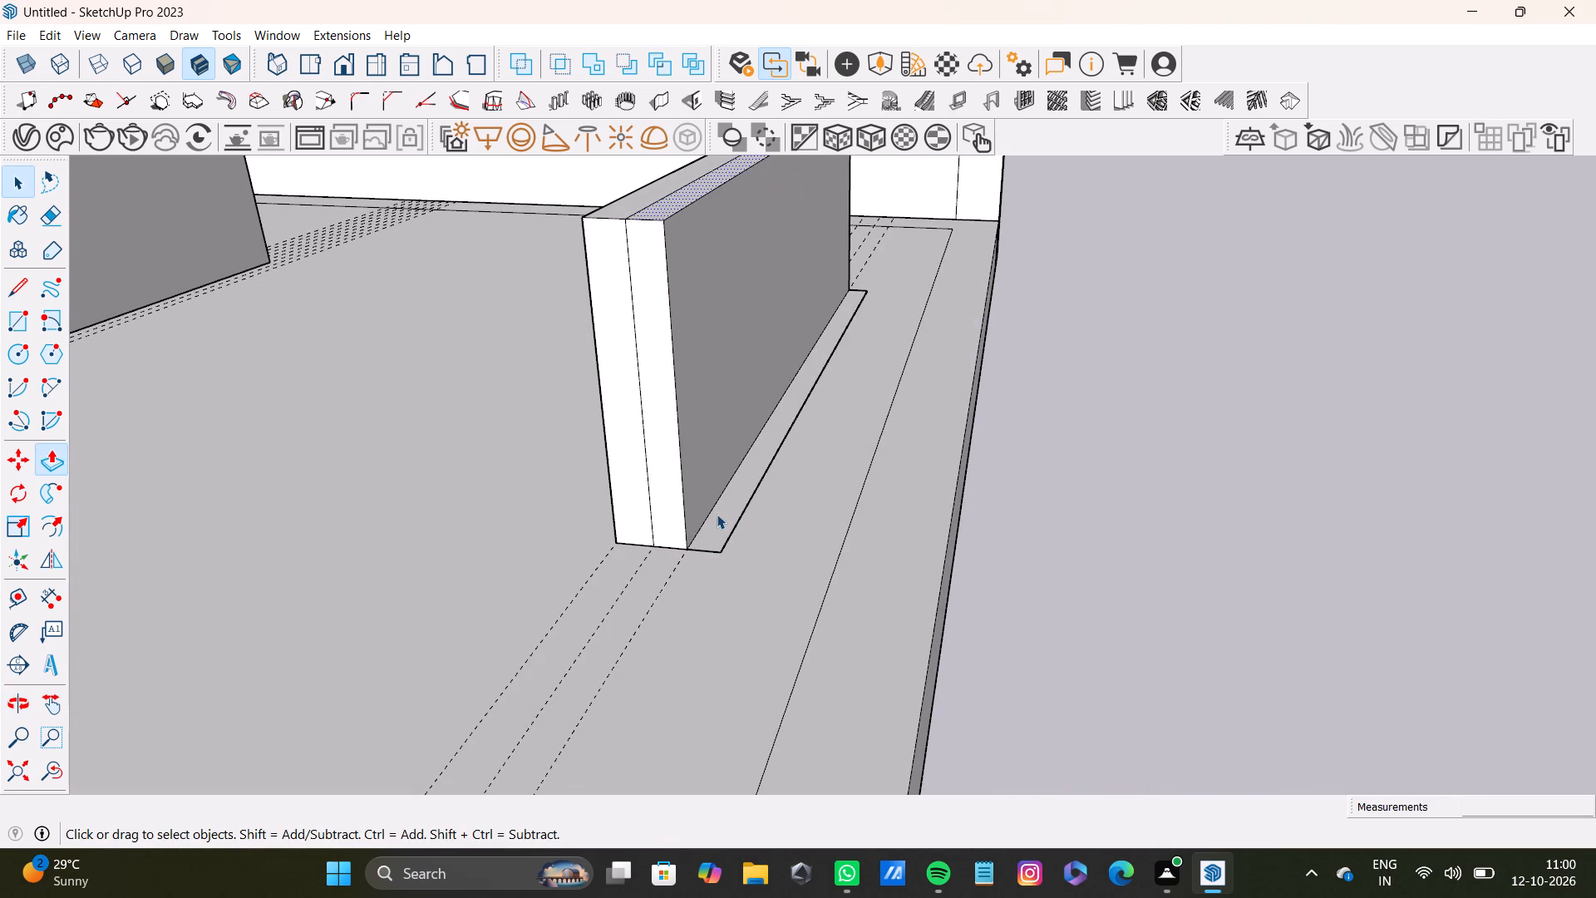
pyautogui.click(717, 514)
pyautogui.press('p')
pyautogui.moveTo(716, 514); pyautogui.dragTo(643, 205)
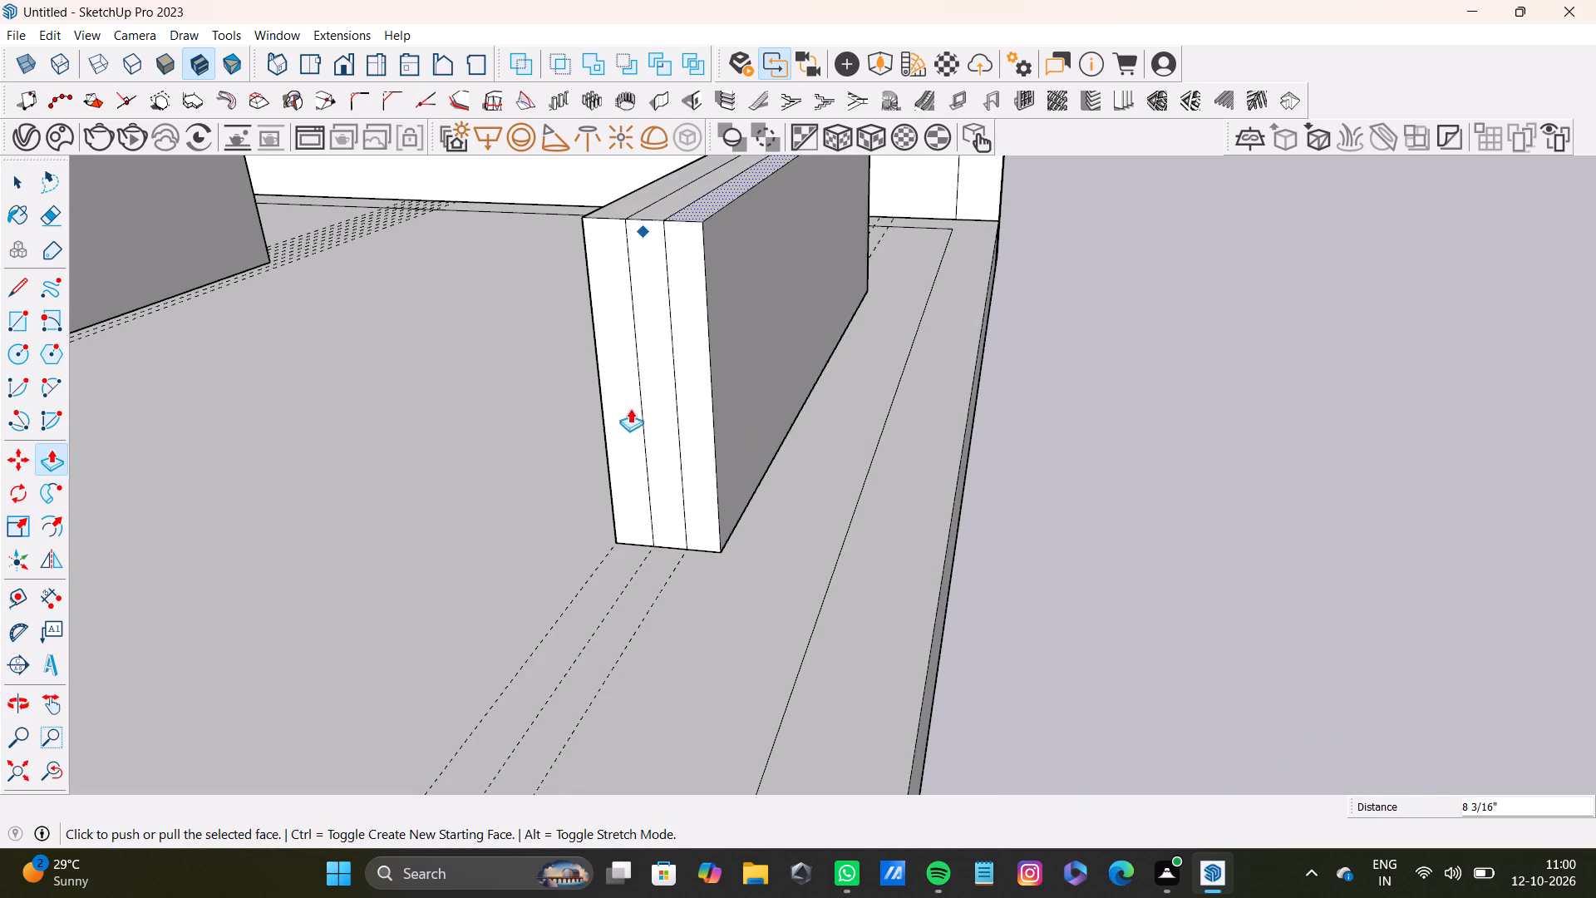
# Examine the two raised panel blocks and the floor box against the back wall from several angles and distances.
pyautogui.scroll(-5, 626, 417)
pyautogui.moveTo(614, 424); pyautogui.dragTo(909, 657, button='middle')
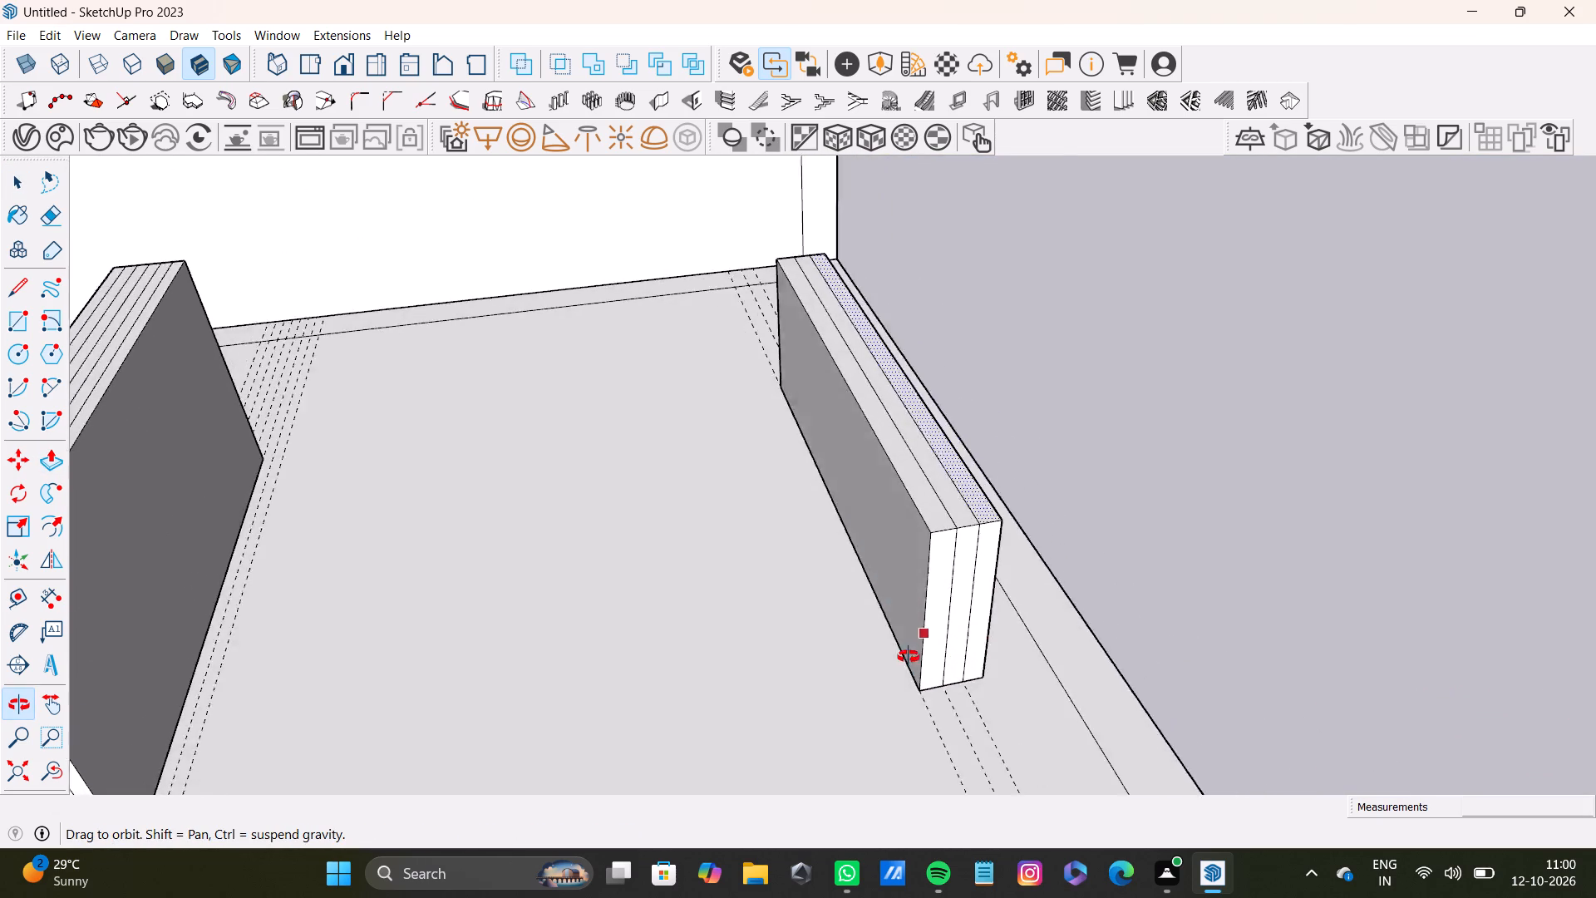
pyautogui.moveTo(909, 657); pyautogui.dragTo(889, 664, button='middle')
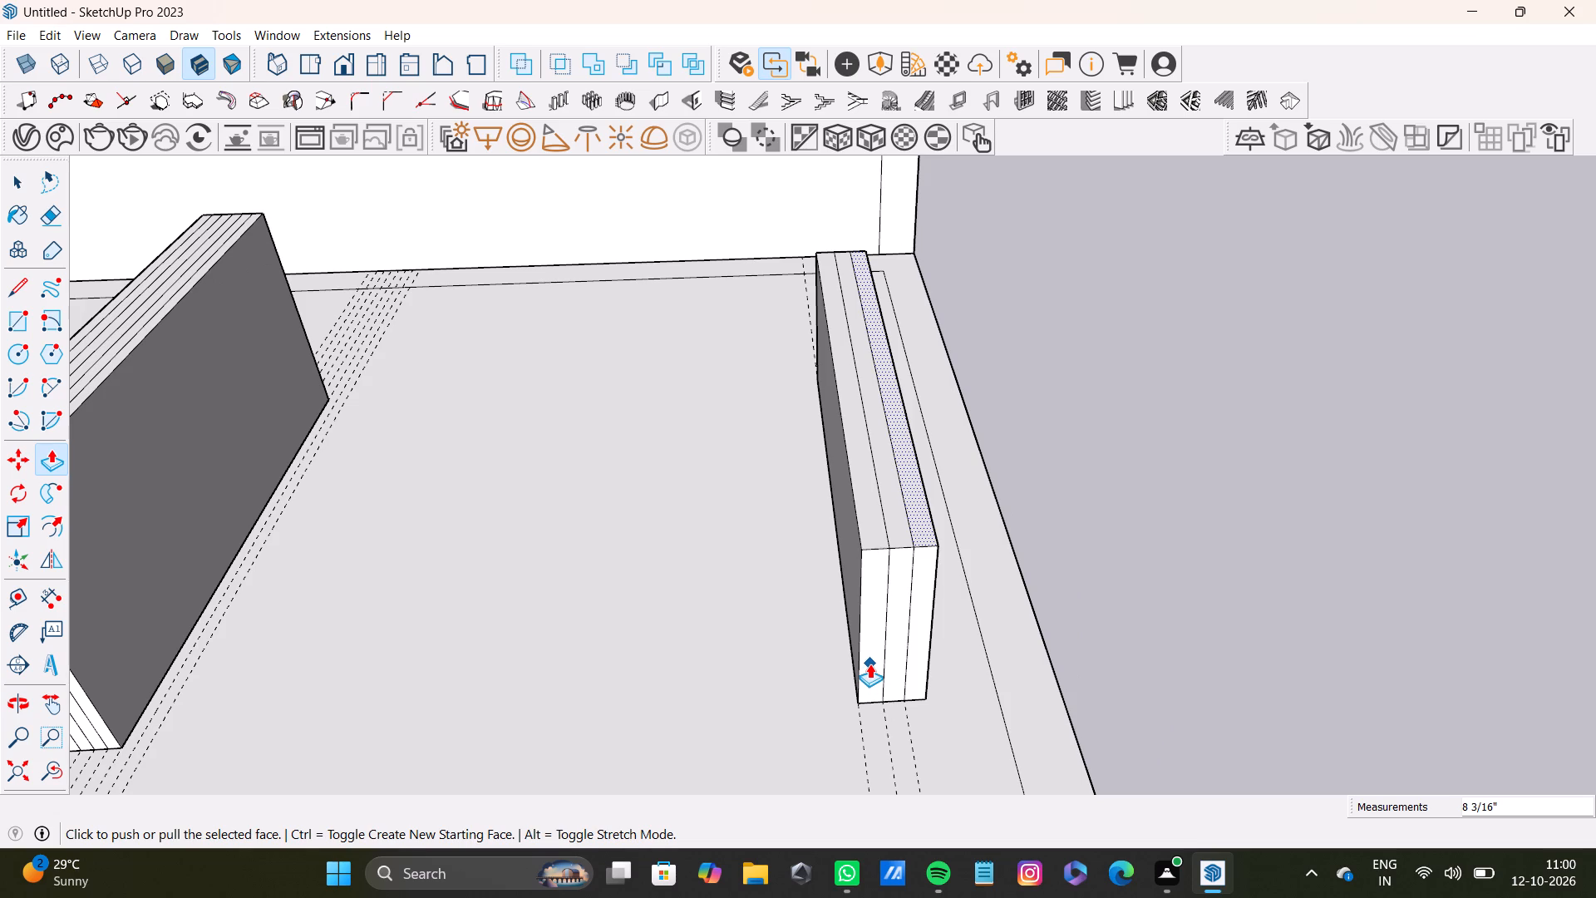
pyautogui.scroll(-4, 866, 660)
pyautogui.keyDown('shift'); pyautogui.moveTo(873, 652); pyautogui.dragTo(810, 700, button='middle'); pyautogui.keyUp('shift')
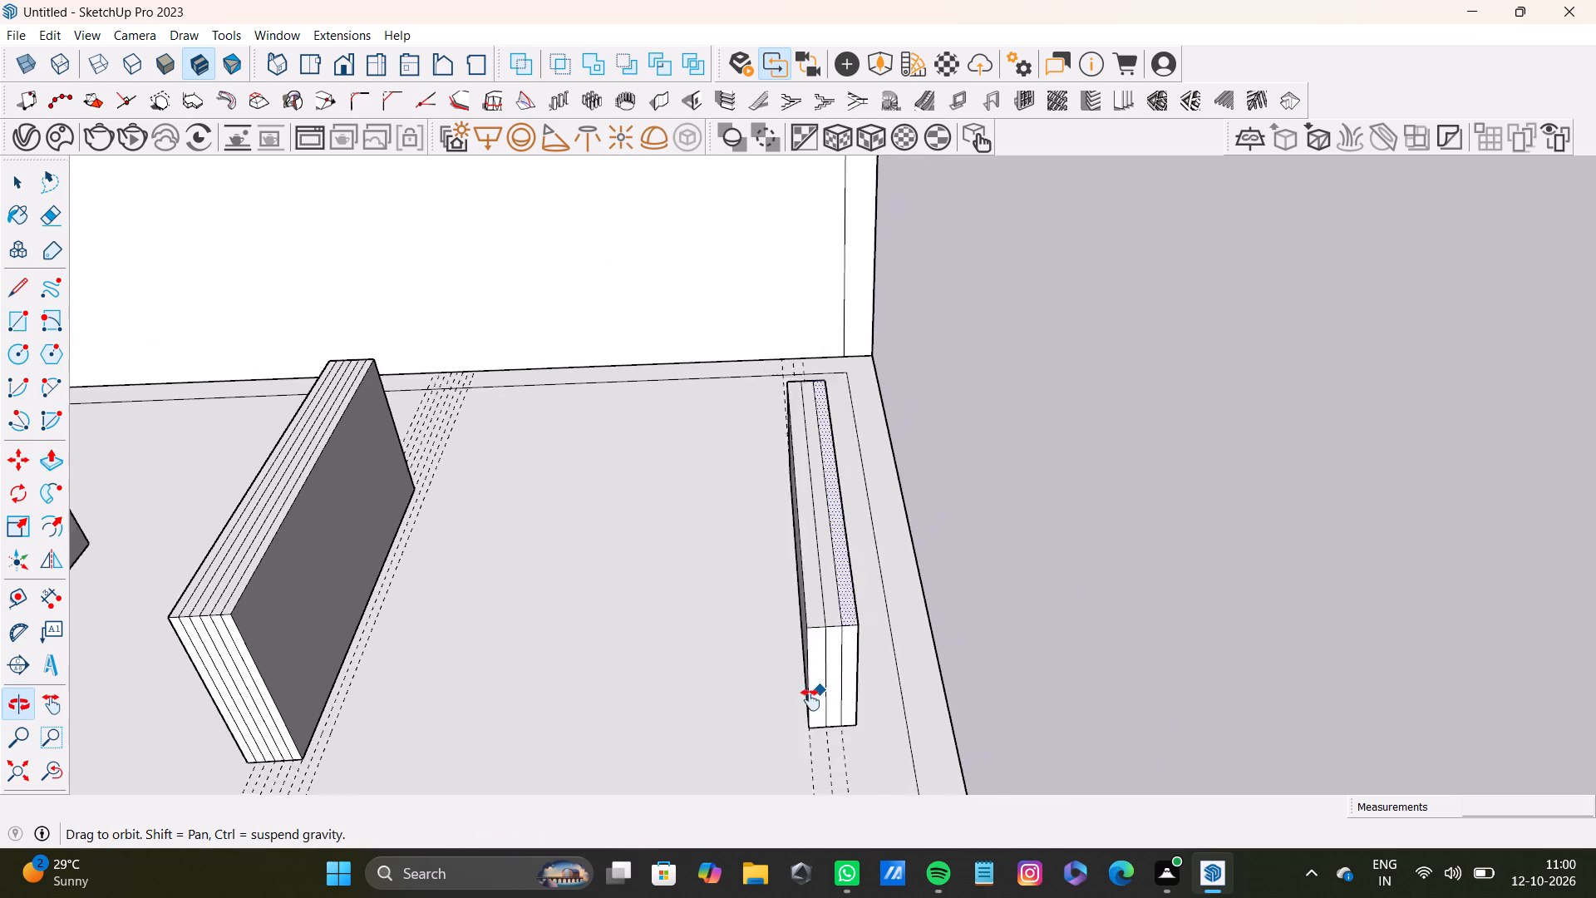
pyautogui.keyDown('shift'); pyautogui.moveTo(810, 700); pyautogui.dragTo(804, 729, button='middle'); pyautogui.keyUp('shift')
pyautogui.scroll(-6, 798, 653)
pyautogui.moveTo(630, 659); pyautogui.dragTo(470, 413, button='middle')
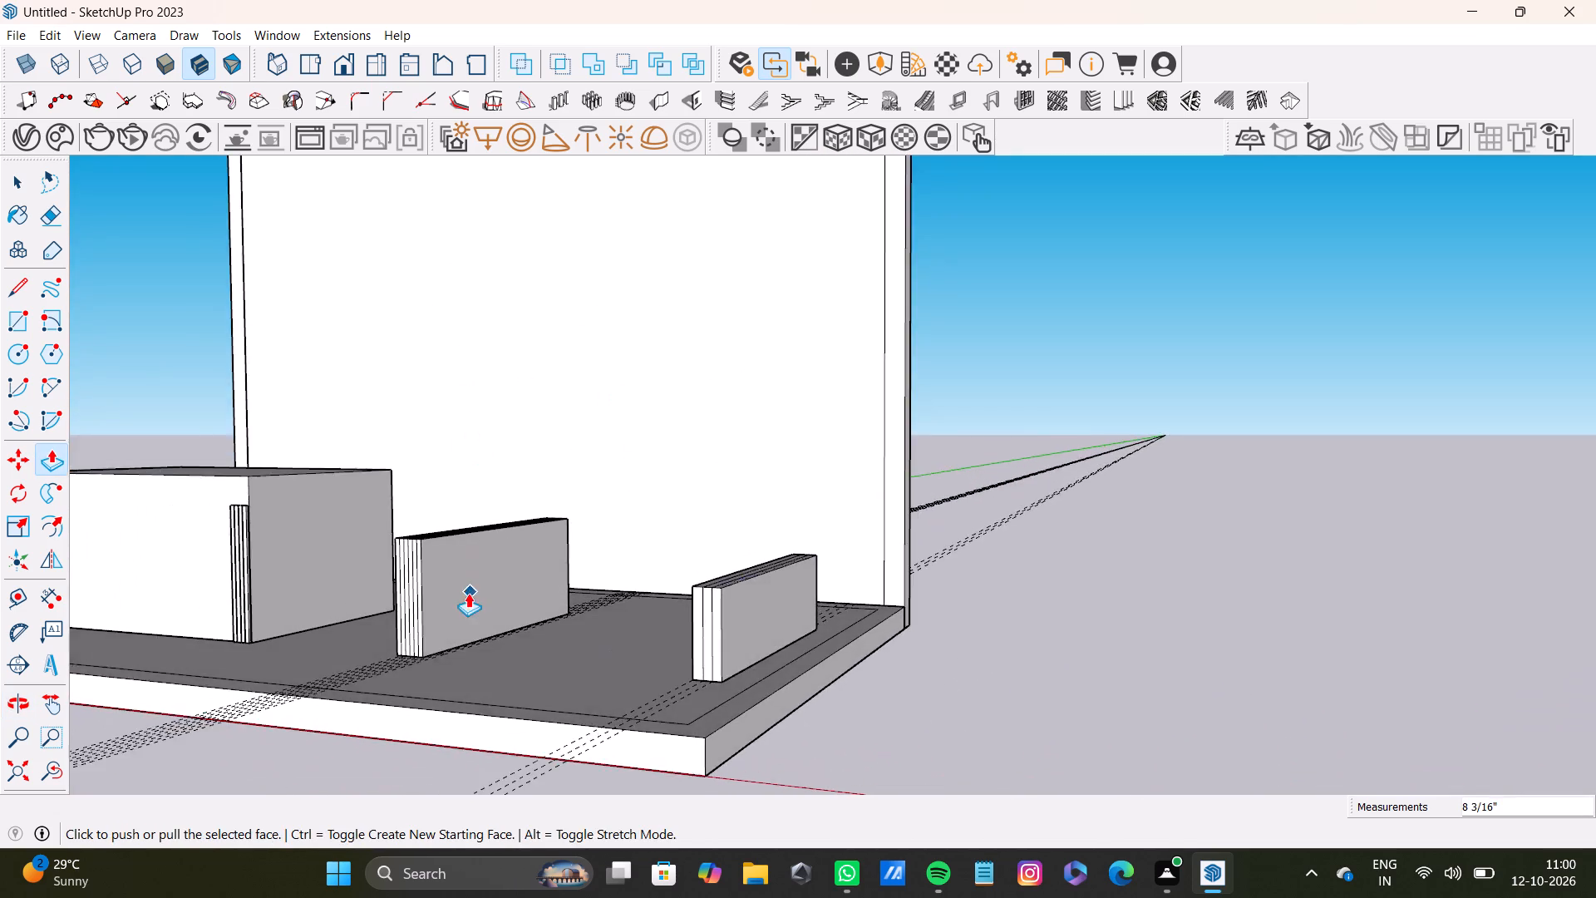
pyautogui.scroll(7, 468, 593)
pyautogui.moveTo(456, 580); pyautogui.dragTo(642, 589, button='middle')
pyautogui.scroll(-8, 642, 590)
pyautogui.keyDown('shift'); pyautogui.moveTo(638, 556); pyautogui.dragTo(588, 555, button='middle'); pyautogui.keyUp('shift')
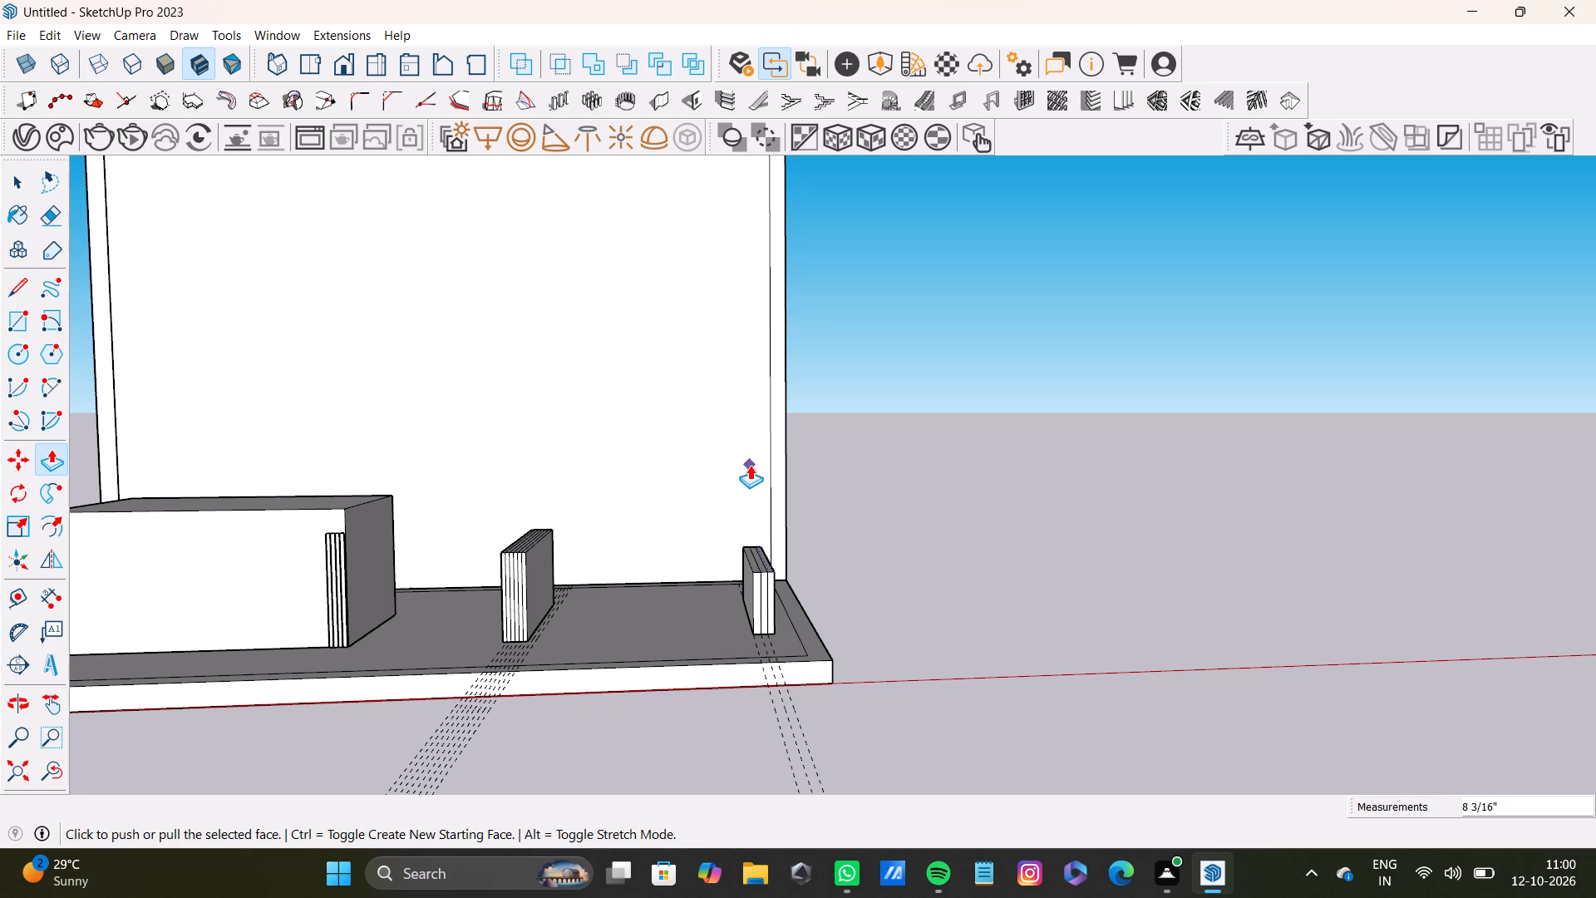
pyautogui.scroll(-4, 715, 493)
pyautogui.scroll(1, 707, 531)
pyautogui.moveTo(707, 531); pyautogui.dragTo(609, 570, button='middle')
pyautogui.scroll(9, 563, 521)
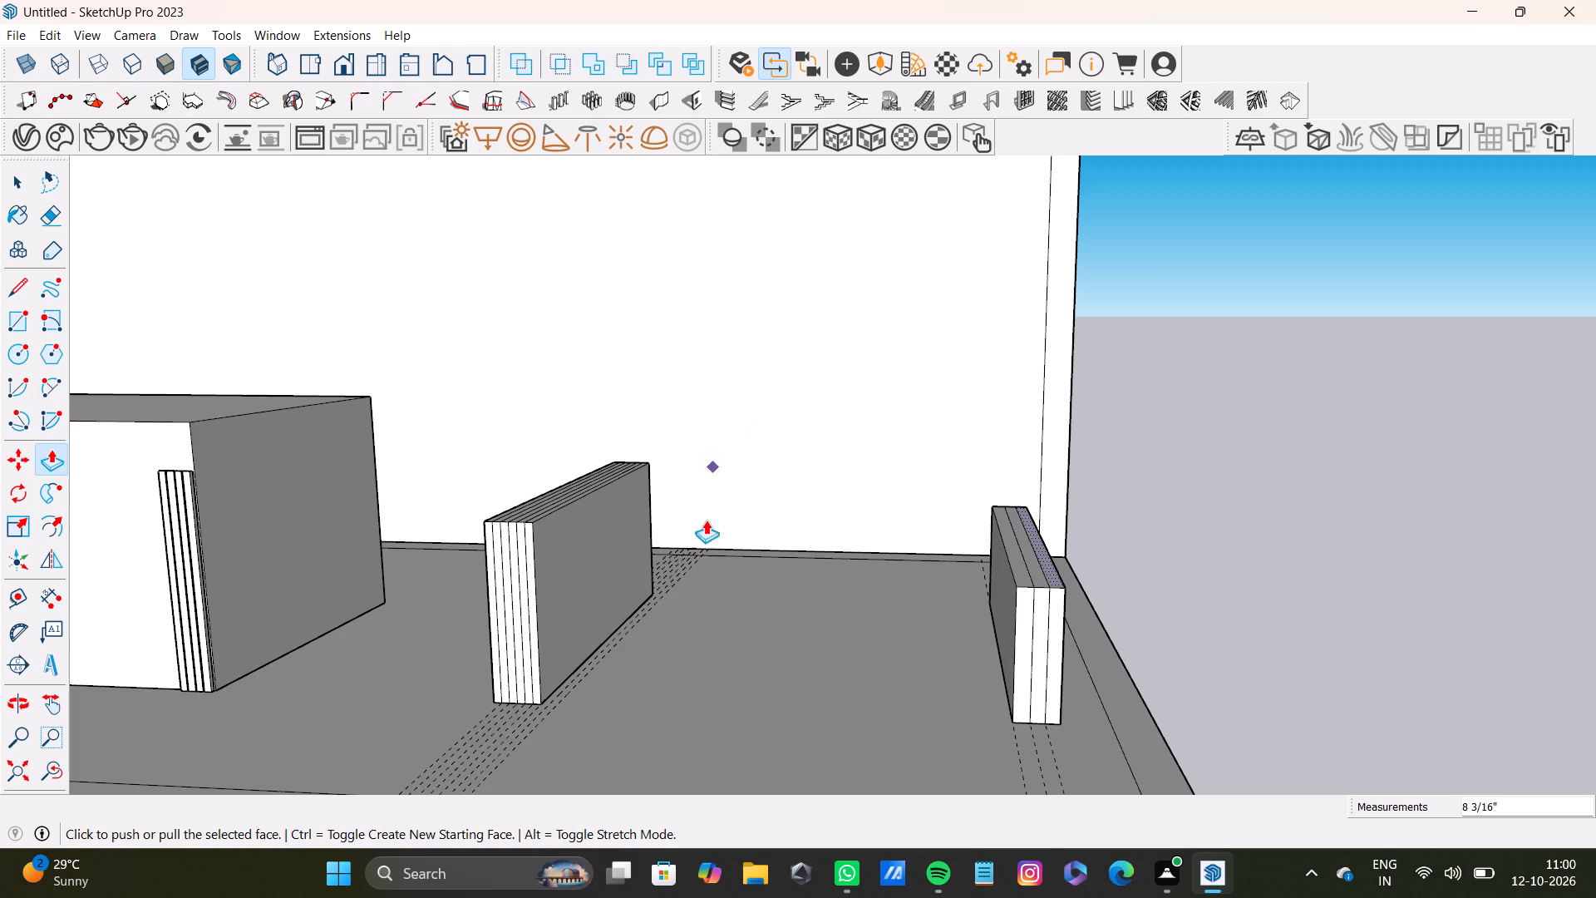
pyautogui.scroll(-7, 633, 610)
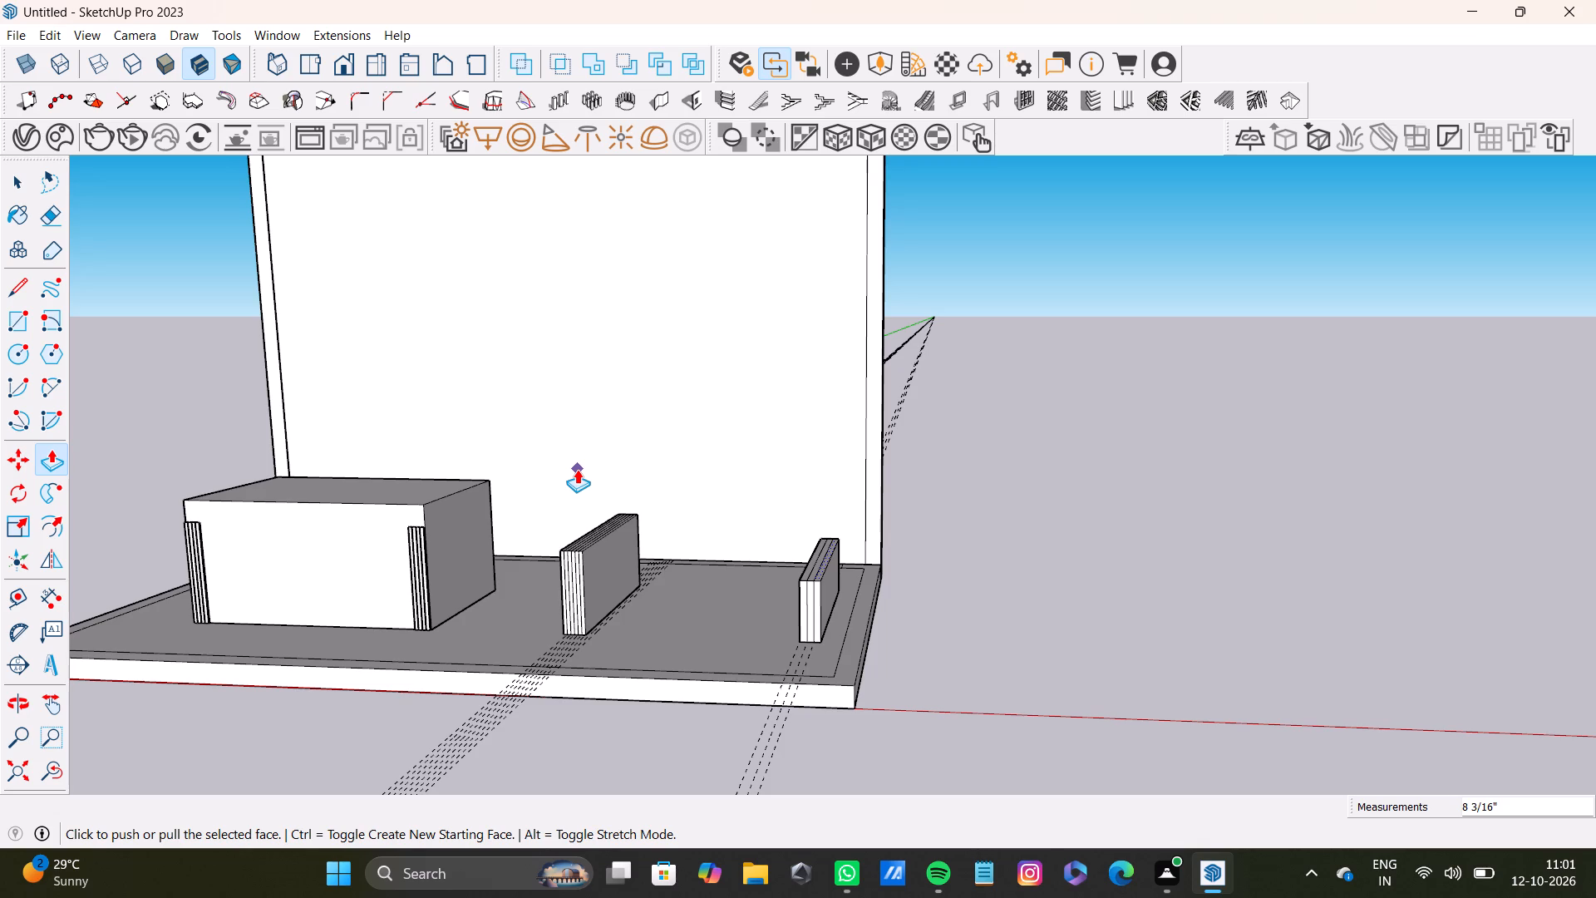
pyautogui.scroll(10, 642, 560)
pyautogui.scroll(-6, 629, 579)
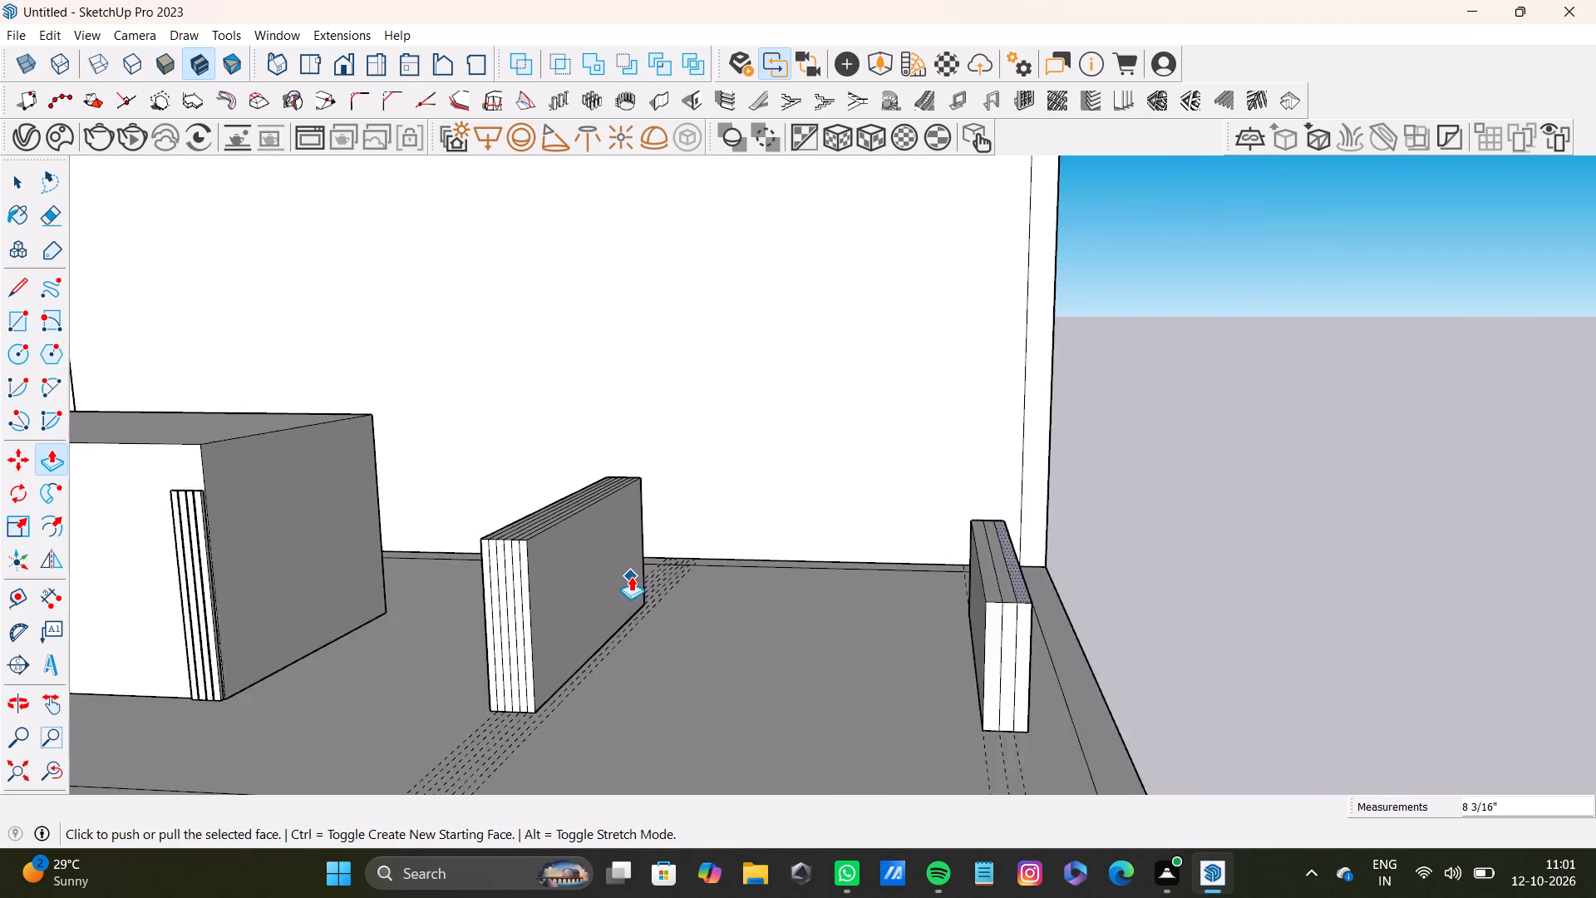
pyautogui.scroll(-3, 631, 576)
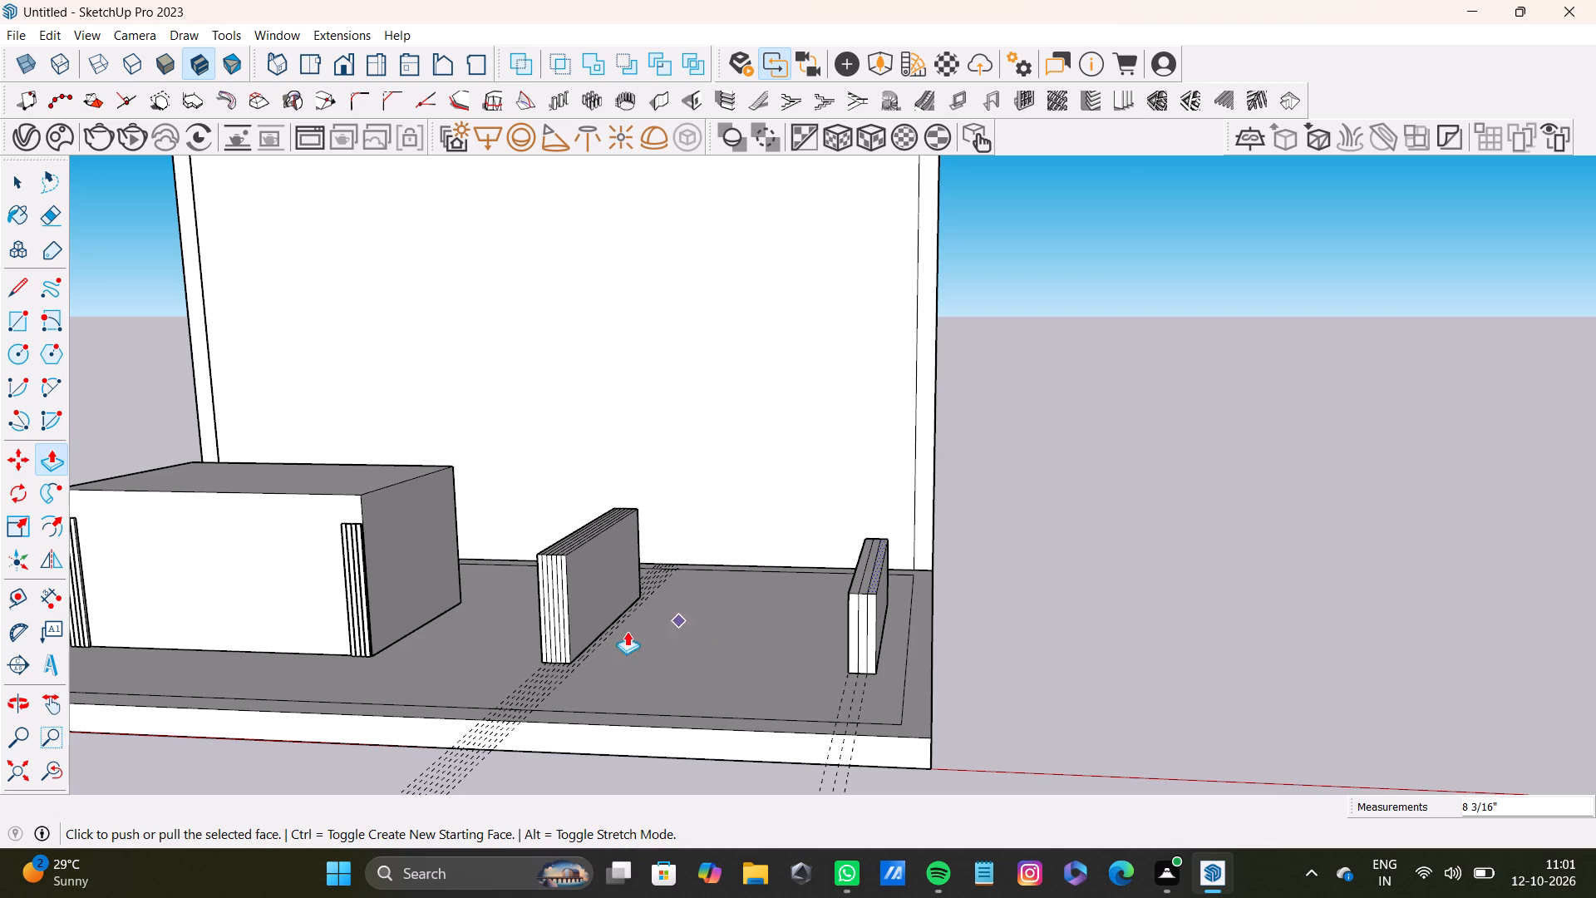
pyautogui.scroll(6, 663, 574)
pyautogui.keyDown('shift'); pyautogui.scroll(-7, 676, 581); pyautogui.keyUp('shift')
pyautogui.keyDown('shift'); pyautogui.moveTo(676, 580); pyautogui.dragTo(679, 509, button='middle'); pyautogui.keyUp('shift')
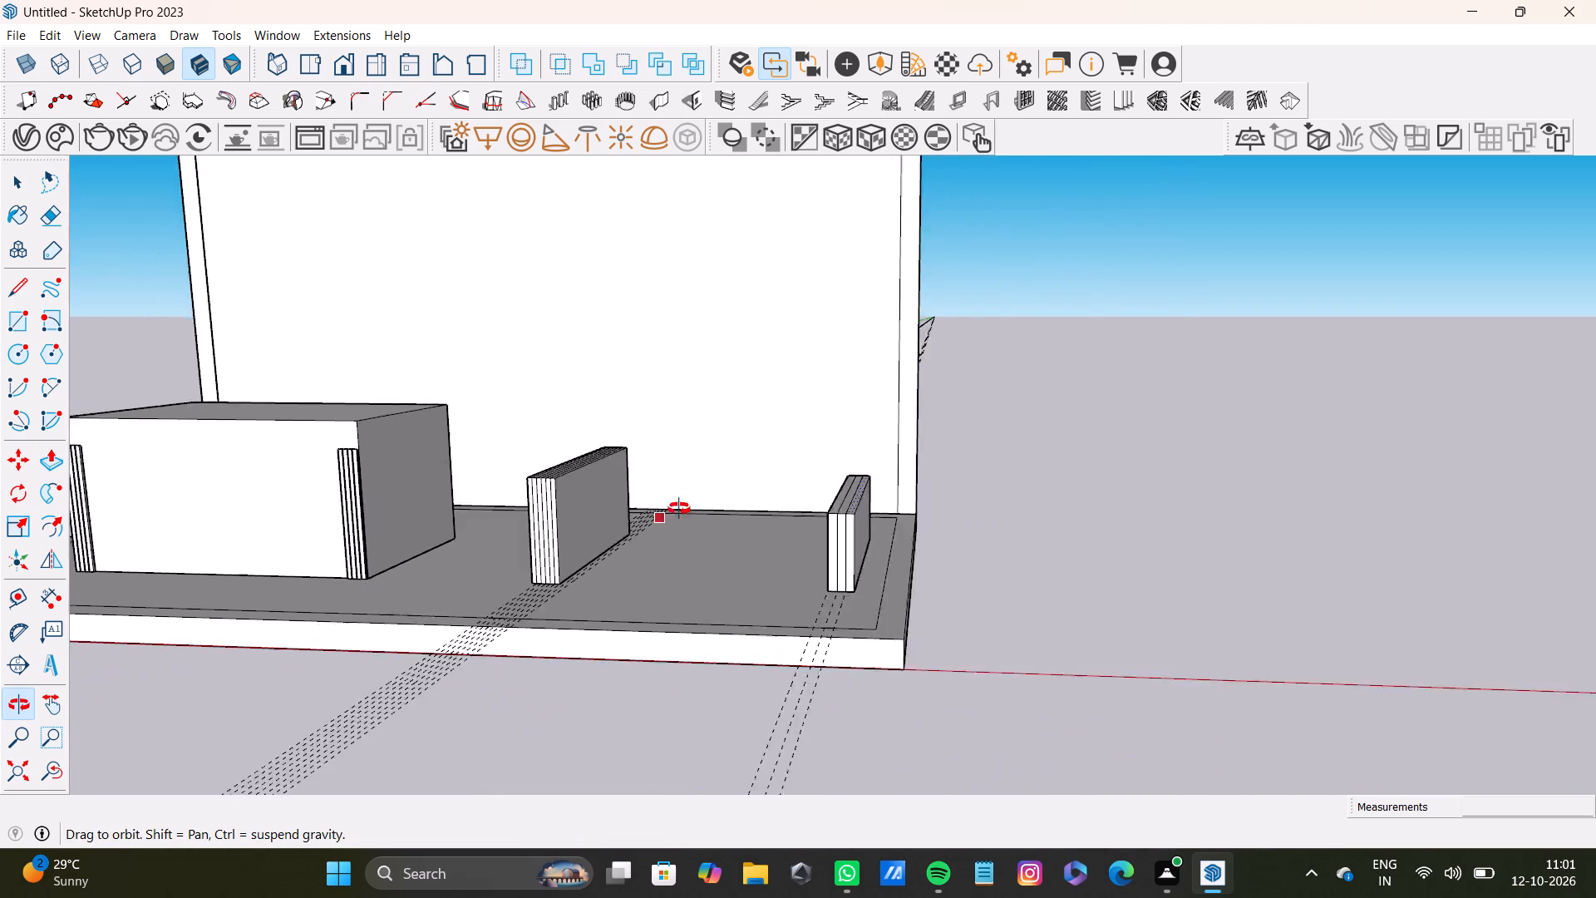
pyautogui.keyDown('shift'); pyautogui.moveTo(679, 509); pyautogui.dragTo(685, 486, button='middle'); pyautogui.keyUp('shift')
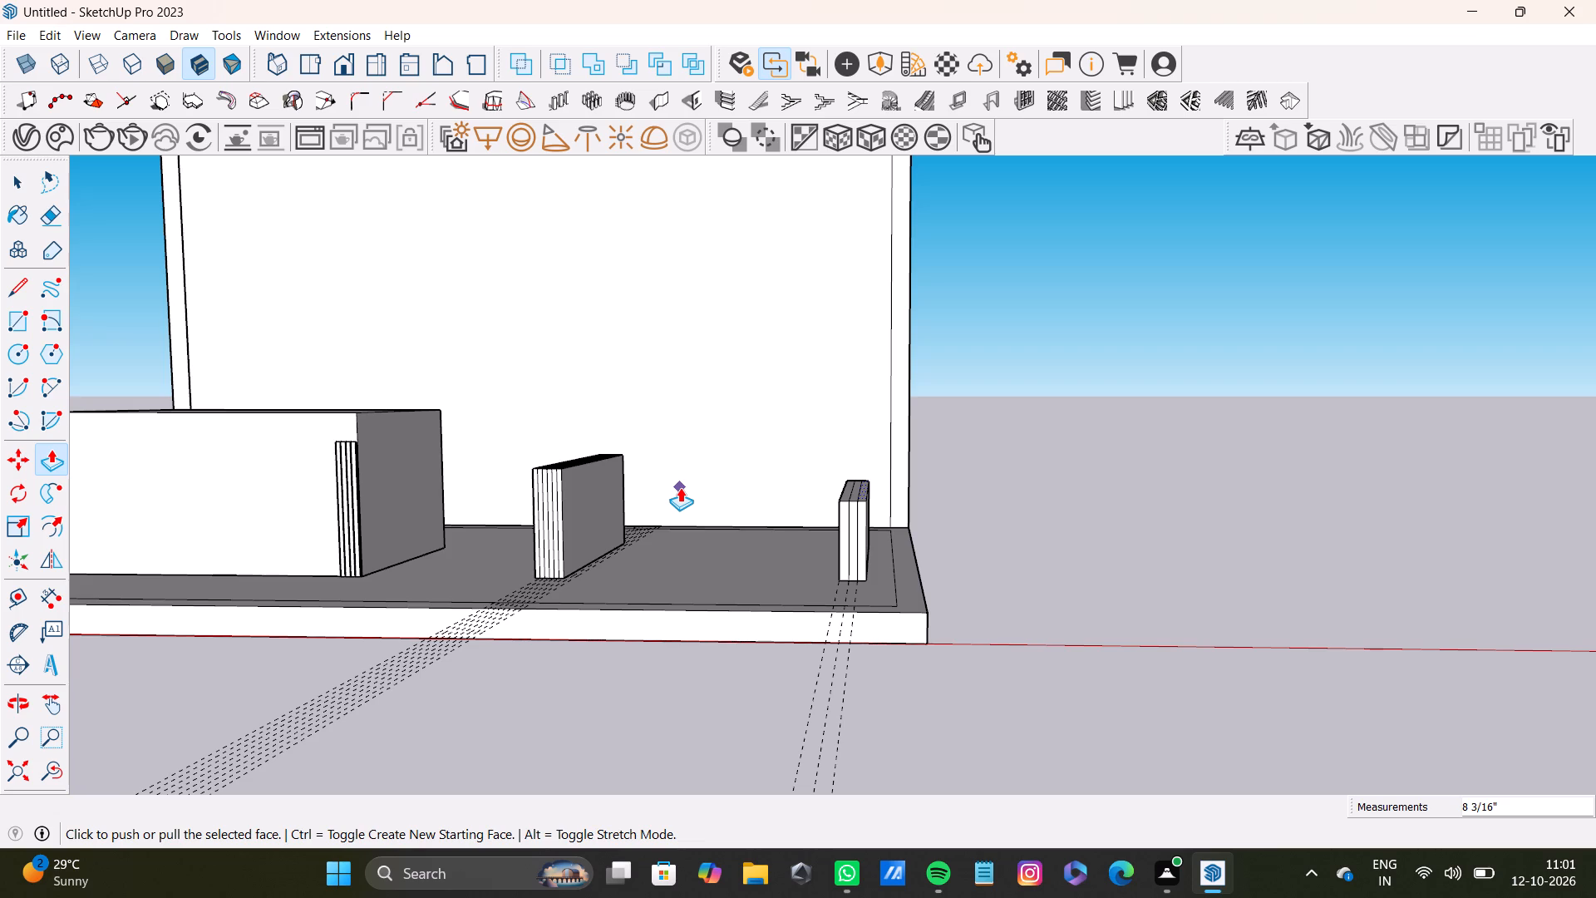
pyautogui.scroll(5, 779, 506)
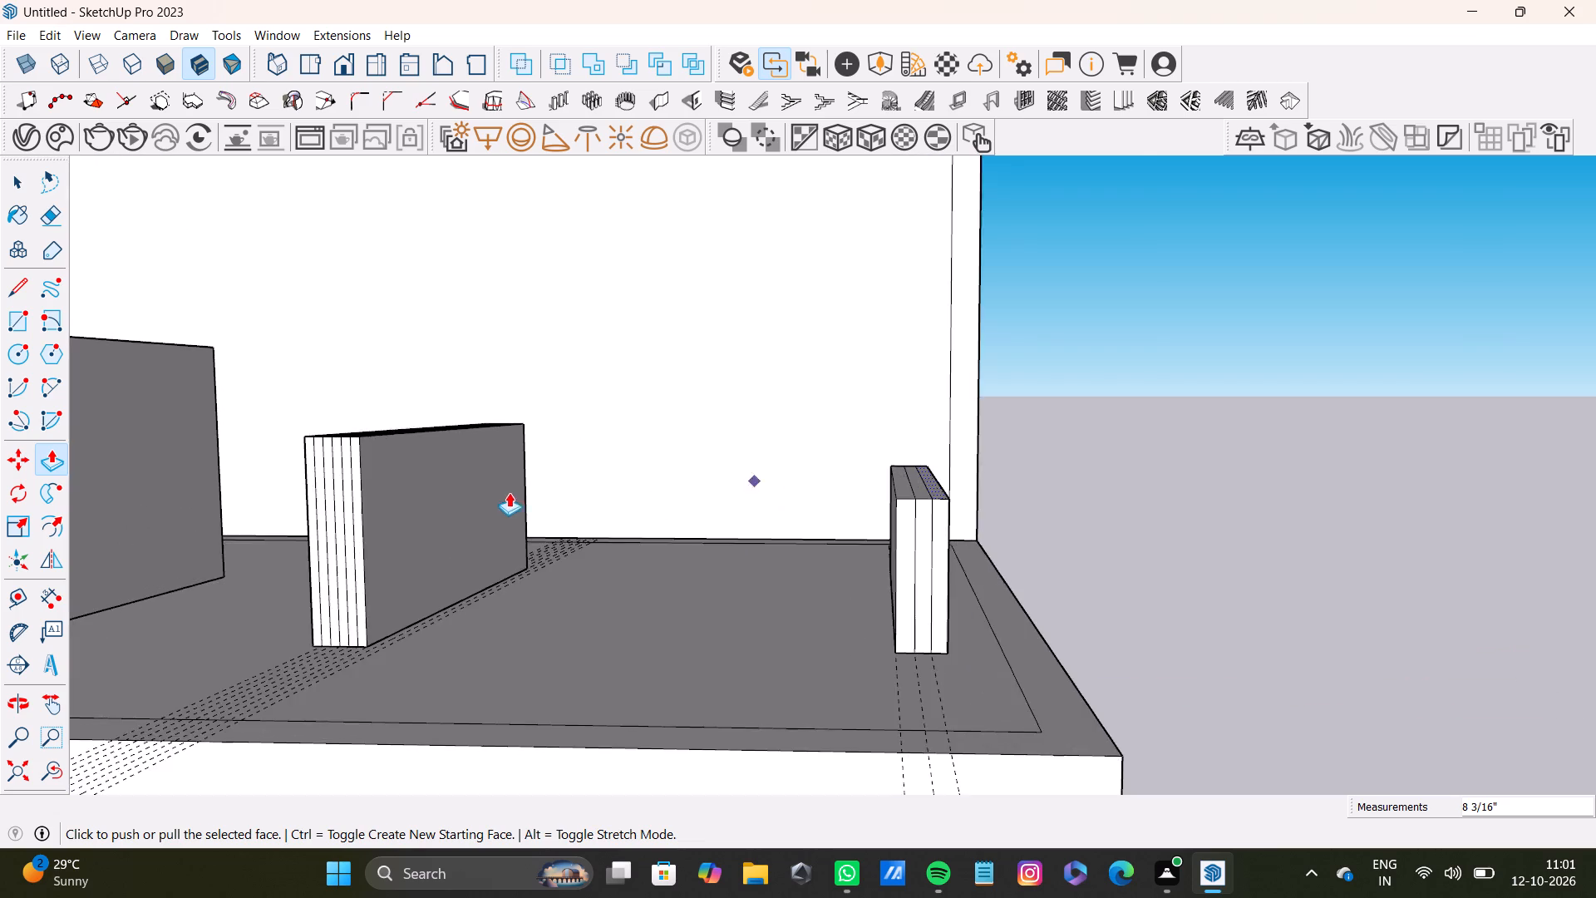
pyautogui.scroll(3, 509, 492)
pyautogui.scroll(-8, 568, 539)
pyautogui.keyDown('shift'); pyautogui.moveTo(589, 585); pyautogui.dragTo(560, 548, button='middle'); pyautogui.keyUp('shift')
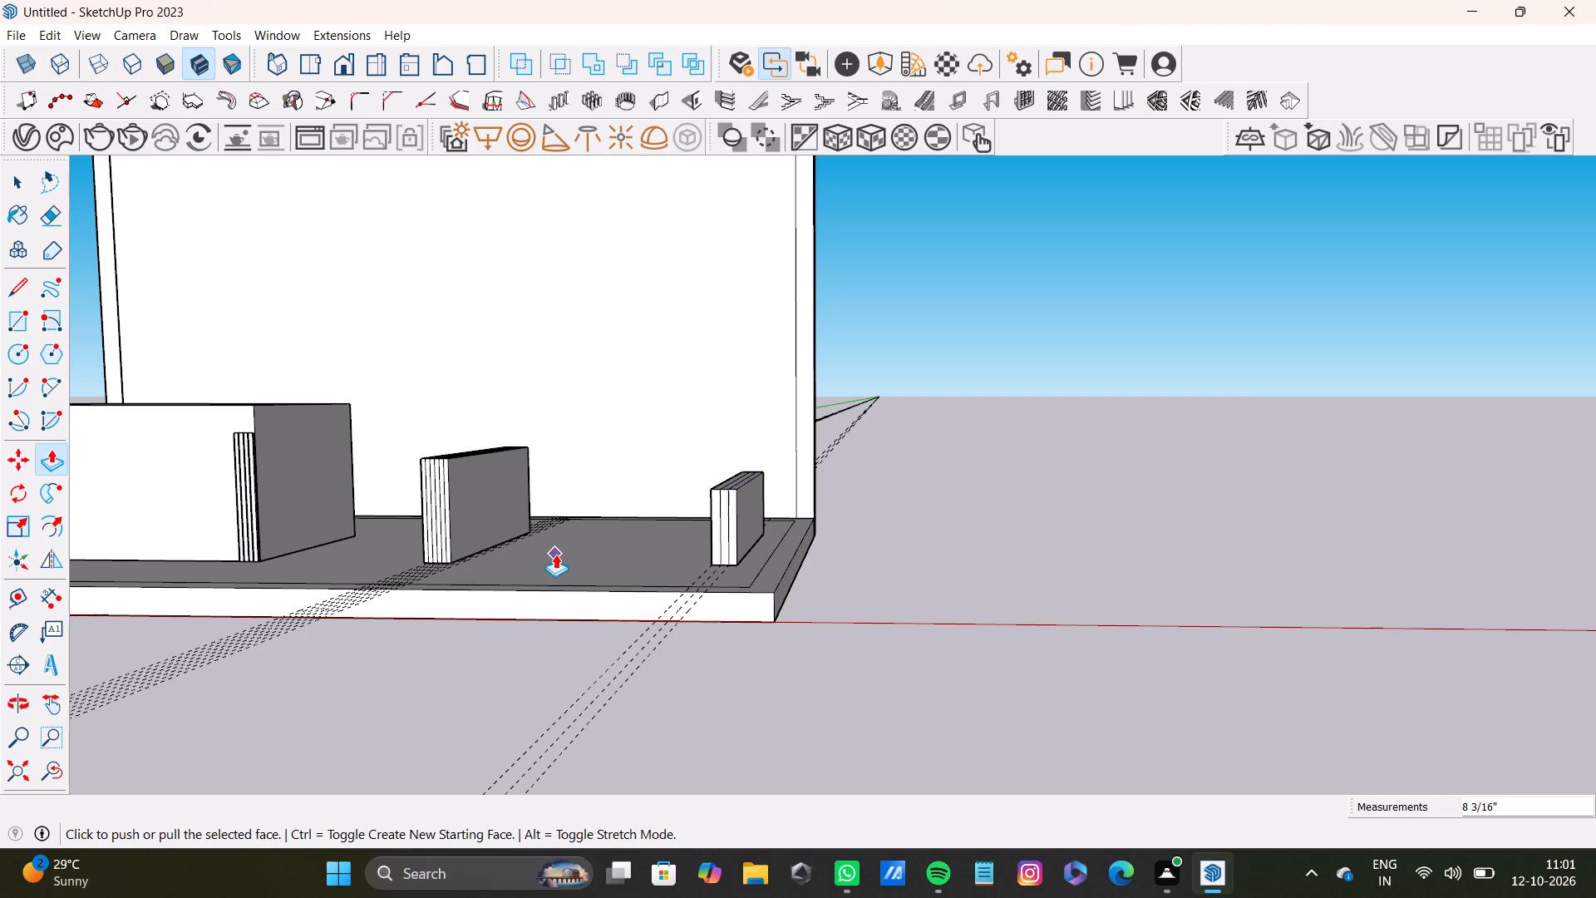
pyautogui.scroll(8, 543, 475)
pyautogui.keyDown('shift'); pyautogui.moveTo(682, 500); pyautogui.dragTo(853, 470, button='middle'); pyautogui.keyUp('shift')
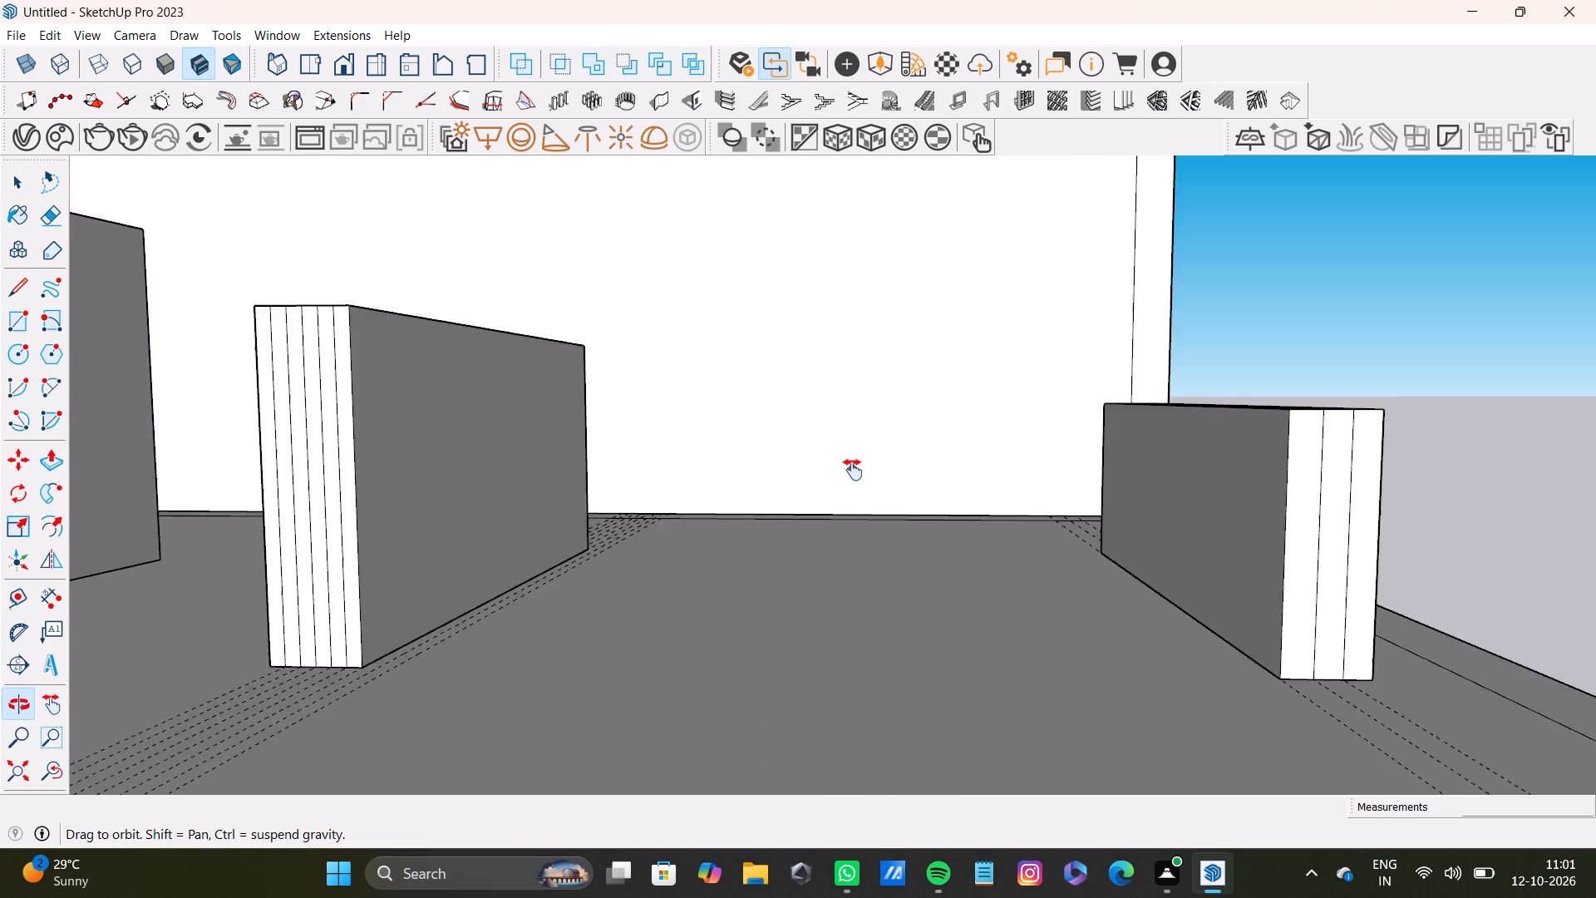
# Examine the two raised panel blocks and the floor box from several angles and distances.
pyautogui.keyDown('shift'); pyautogui.moveTo(853, 470); pyautogui.dragTo(933, 673, button='middle'); pyautogui.keyUp('shift')
pyautogui.scroll(-5, 964, 641)
pyautogui.keyDown('shift'); pyautogui.moveTo(945, 573); pyautogui.dragTo(954, 589, button='middle'); pyautogui.keyUp('shift')
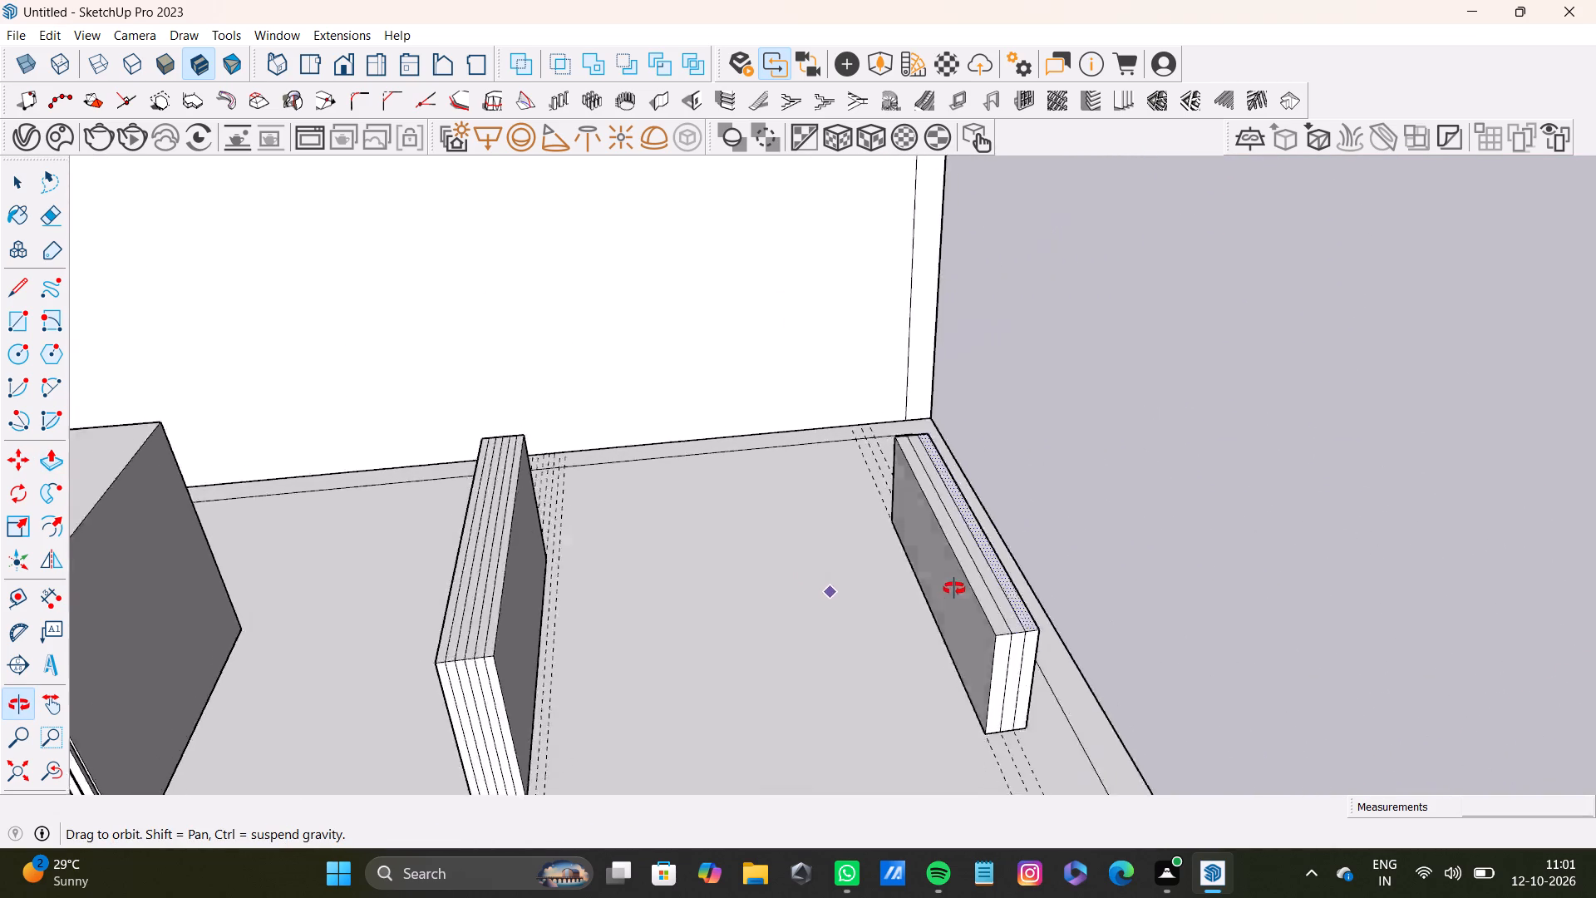
pyautogui.keyDown('shift'); pyautogui.moveTo(954, 589); pyautogui.dragTo(820, 652, button='middle'); pyautogui.keyUp('shift')
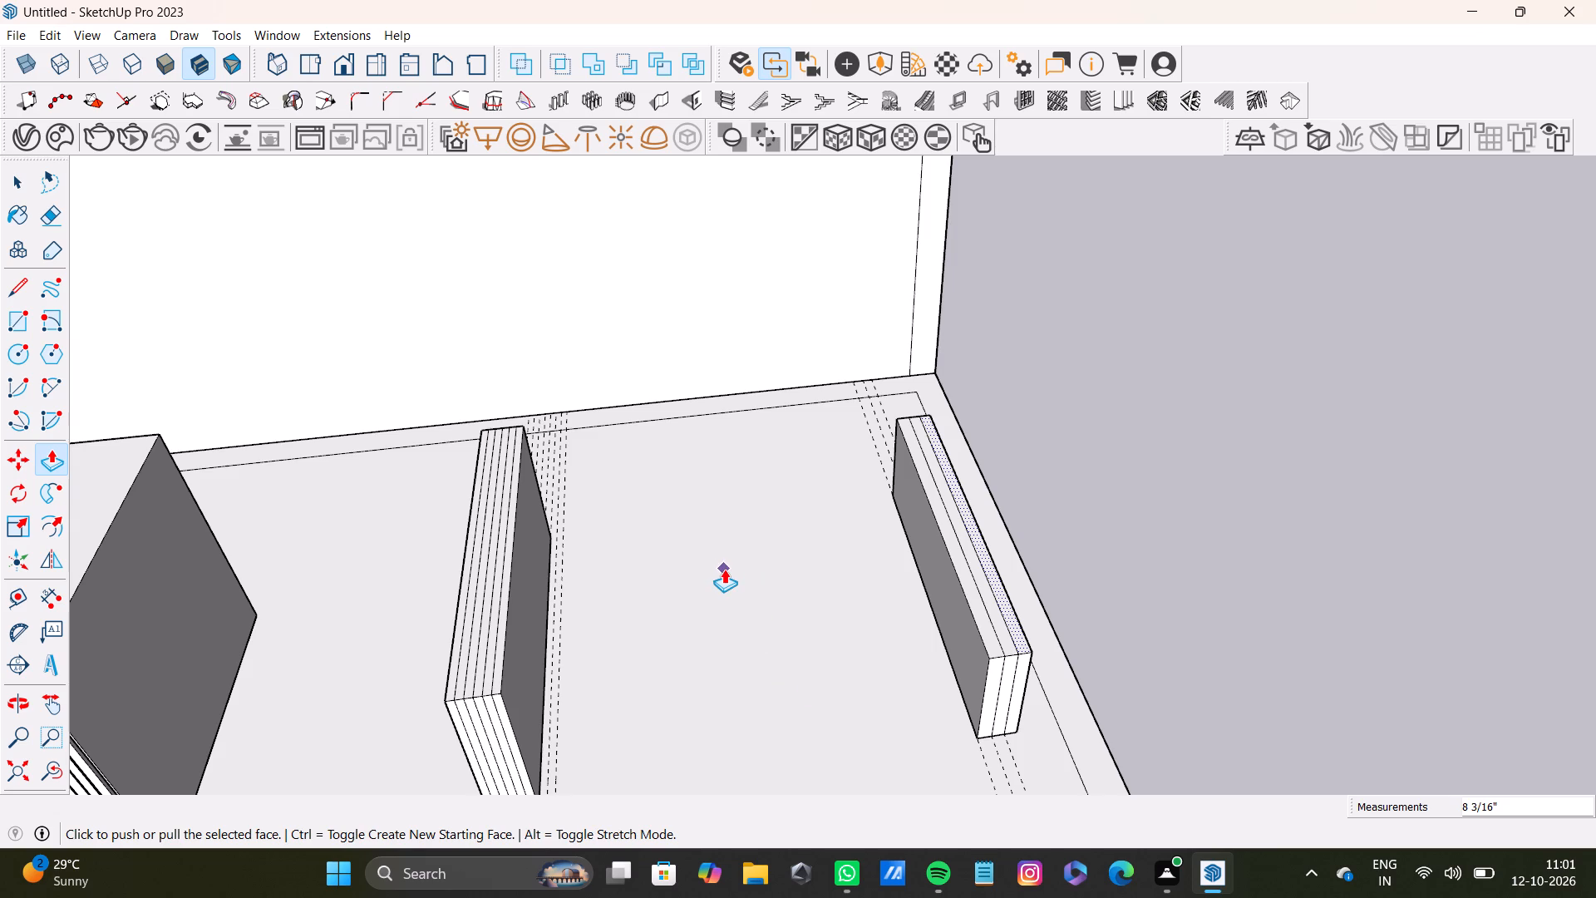
pyautogui.scroll(-8, 672, 513)
pyautogui.moveTo(774, 644); pyautogui.dragTo(677, 417, button='middle')
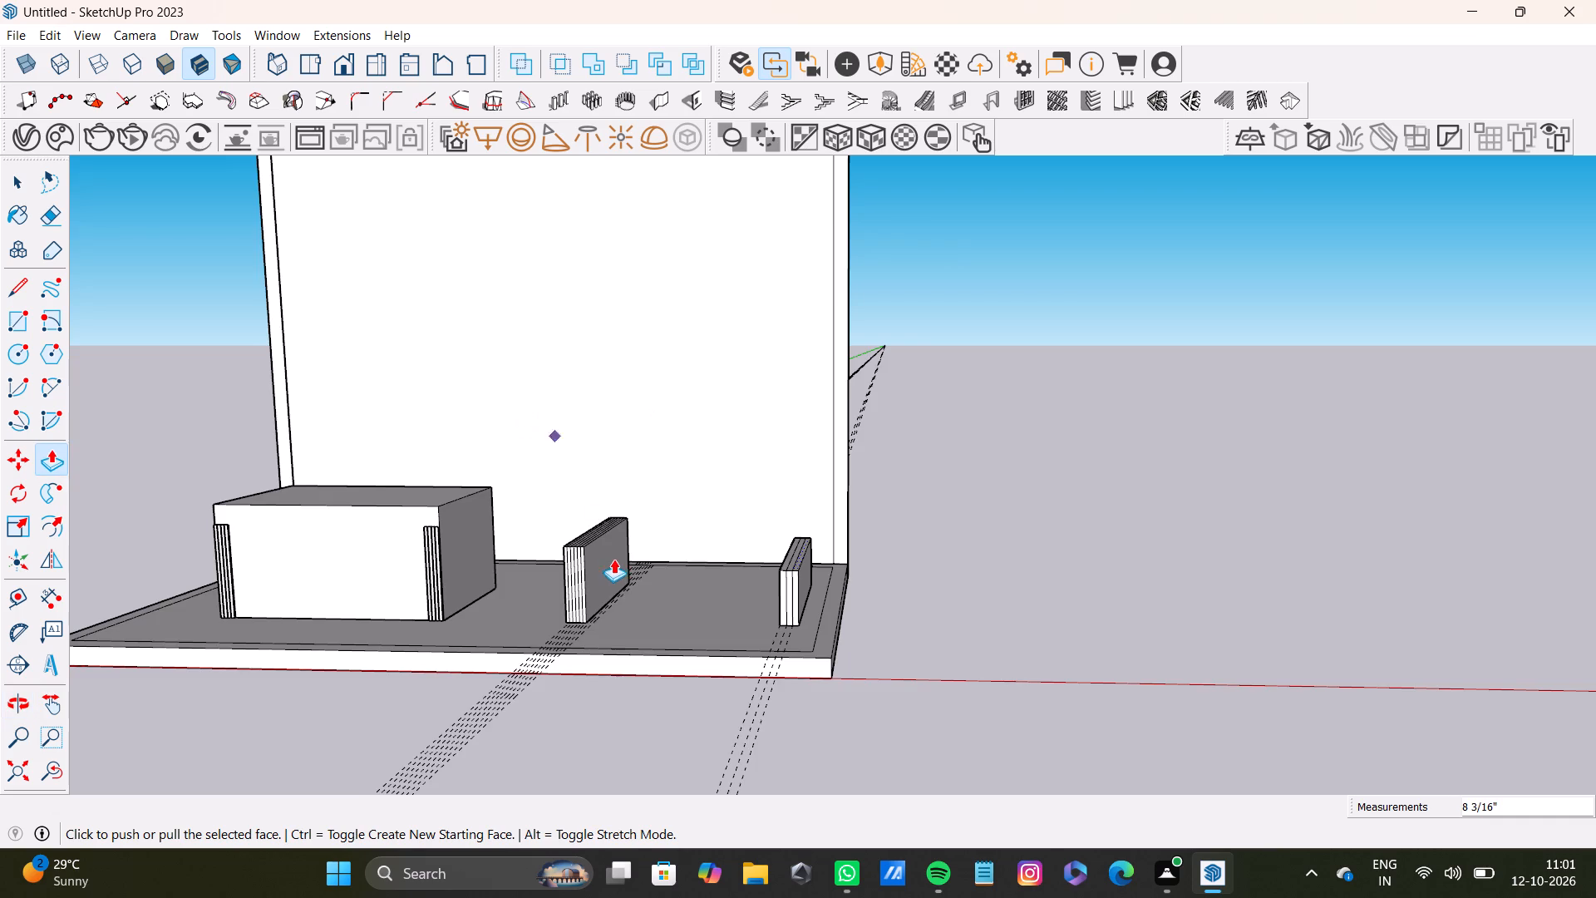
pyautogui.scroll(7, 613, 553)
pyautogui.moveTo(619, 557); pyautogui.dragTo(608, 471, button='middle')
pyautogui.press('r')
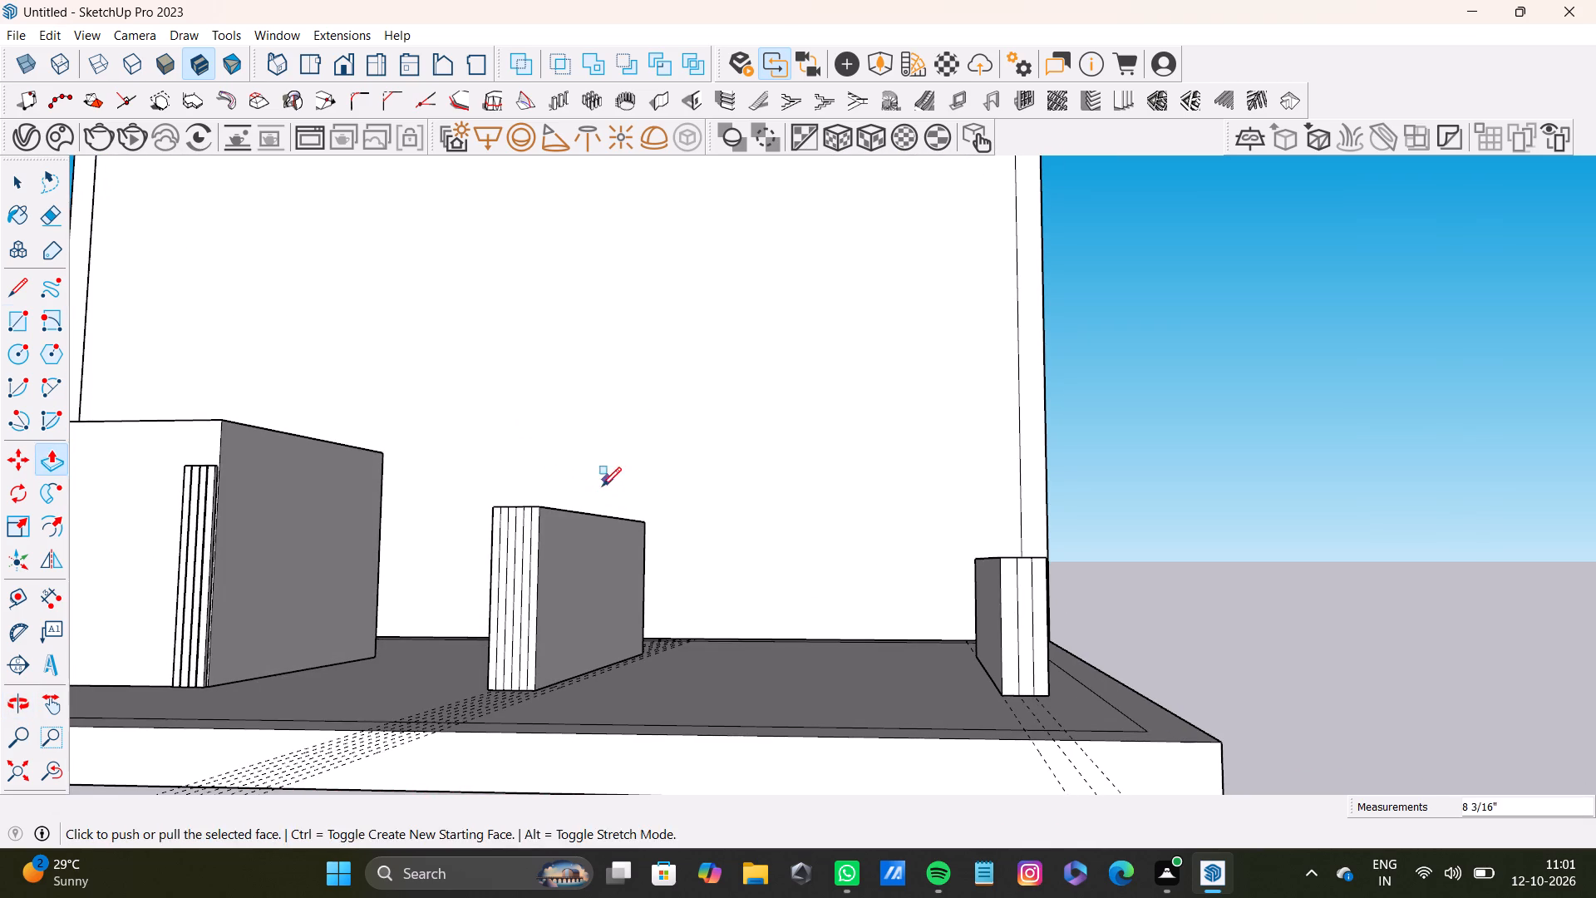
pyautogui.moveTo(628, 511); pyautogui.dragTo(537, 590, button='middle')
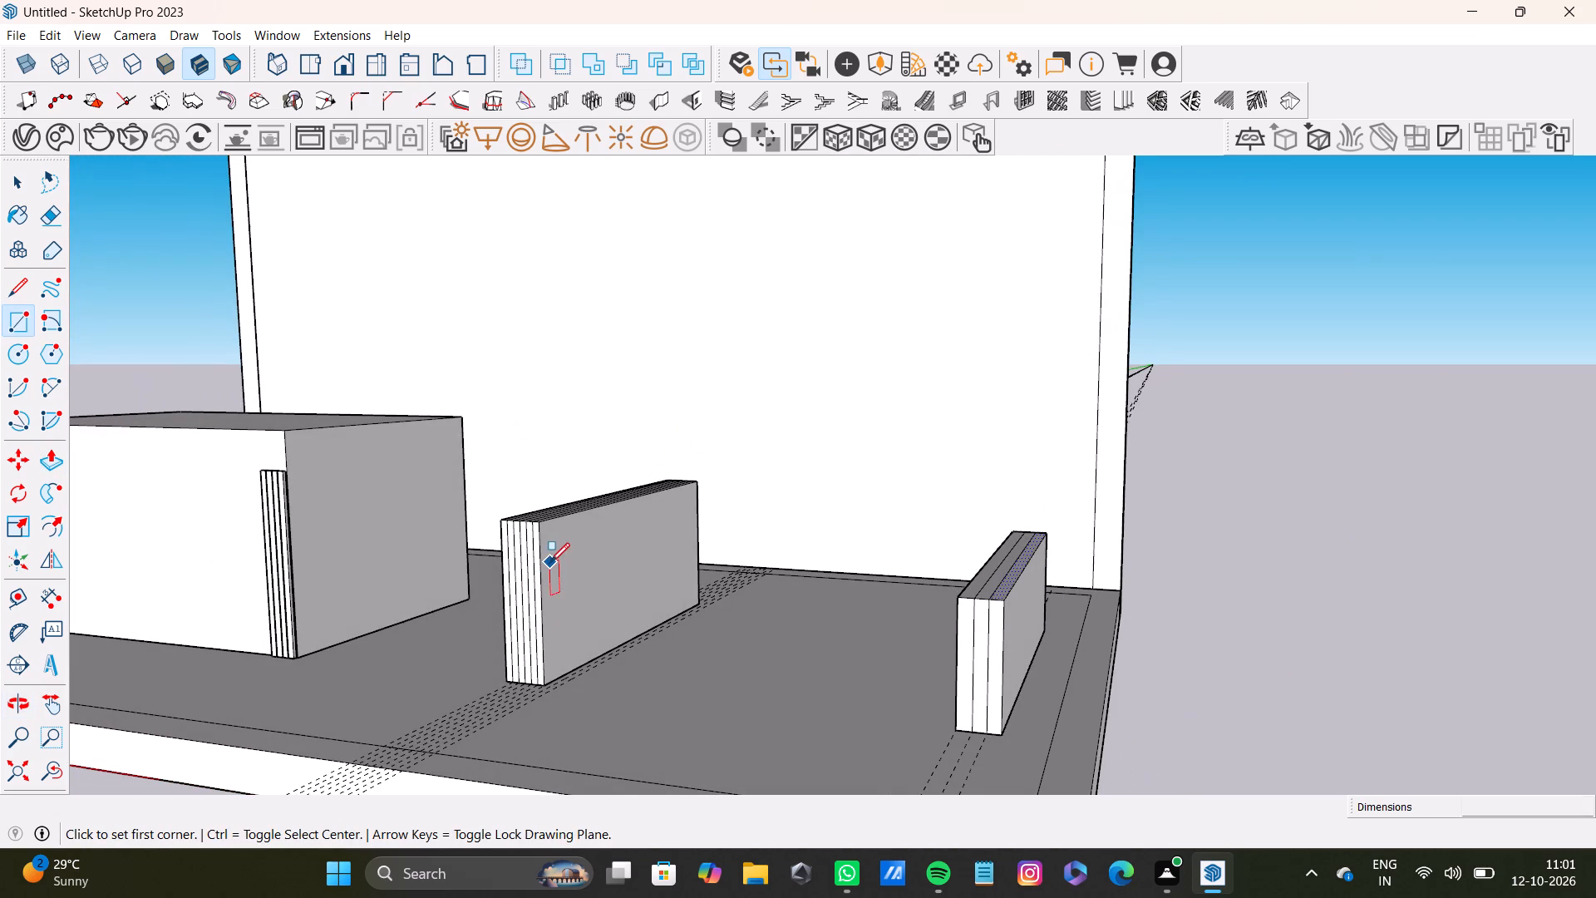
pyautogui.scroll(-6, 457, 573)
pyautogui.moveTo(614, 526); pyautogui.dragTo(661, 656, button='middle')
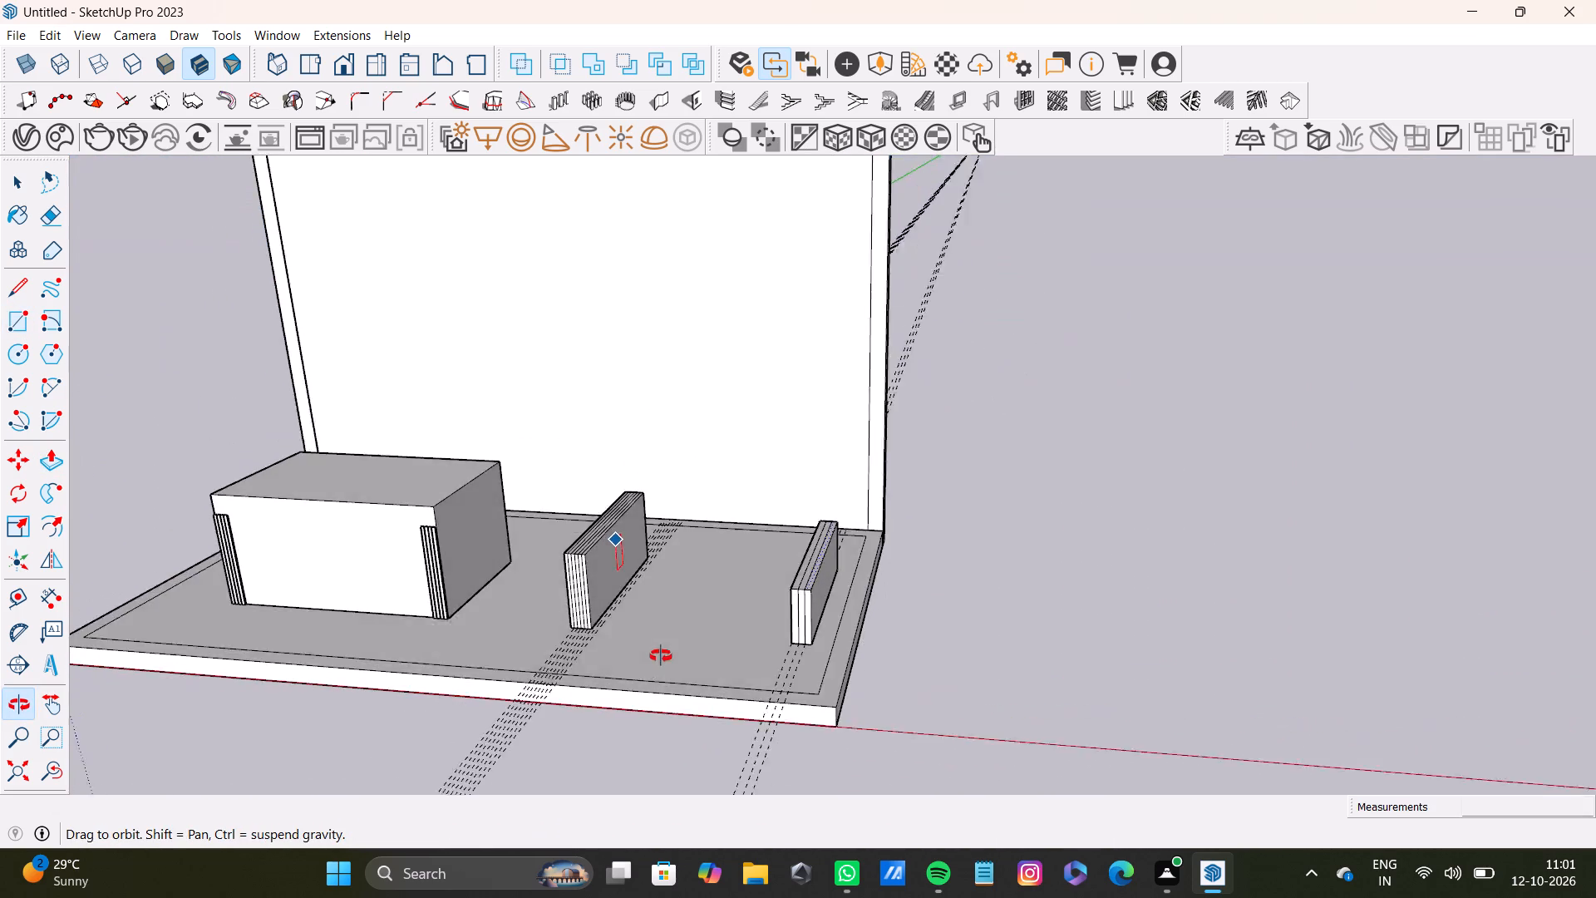
pyautogui.moveTo(661, 656); pyautogui.dragTo(655, 660, button='middle')
pyautogui.scroll(12, 673, 466)
pyautogui.scroll(-3, 612, 599)
pyautogui.moveTo(612, 599); pyautogui.dragTo(667, 636, button='middle')
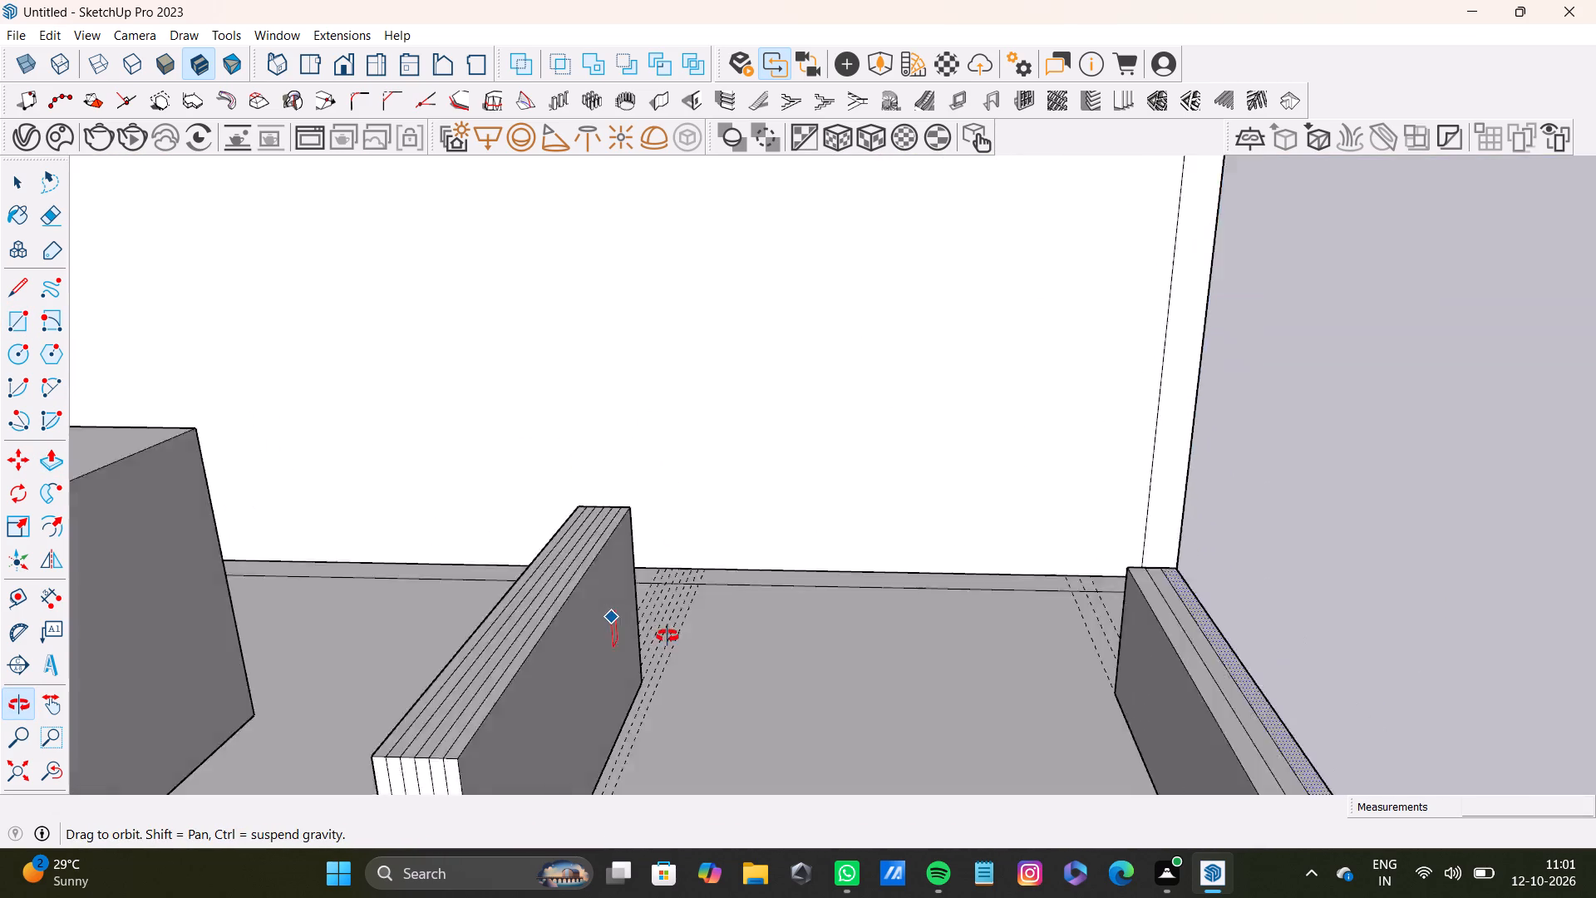
pyautogui.moveTo(667, 636); pyautogui.dragTo(436, 487, button='middle')
pyautogui.scroll(-1, 436, 487)
pyautogui.scroll(7, 372, 568)
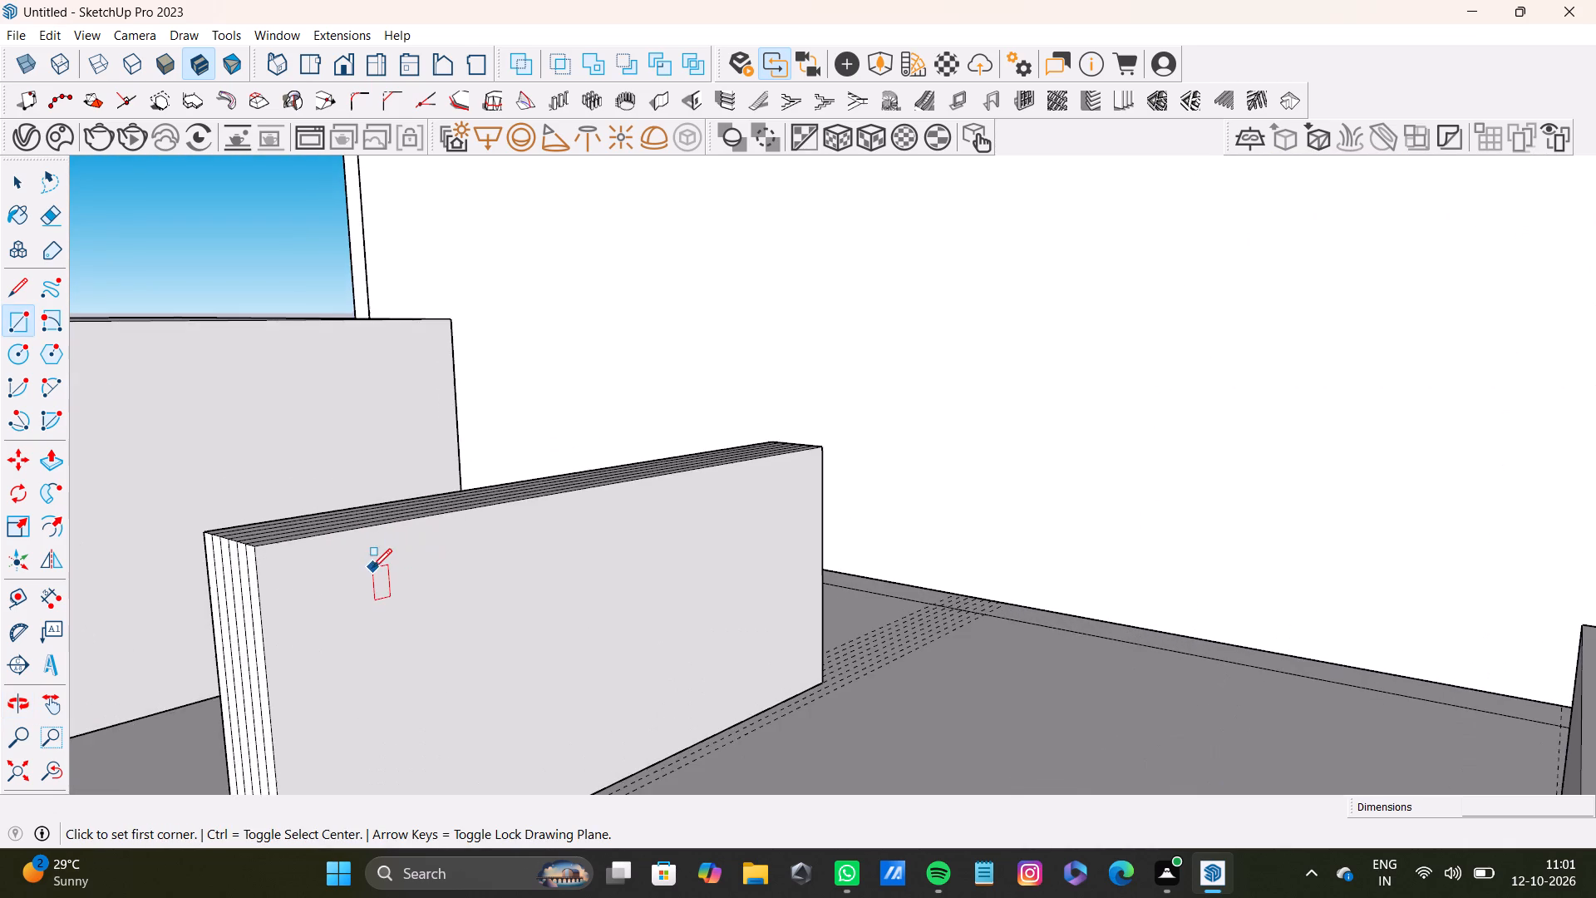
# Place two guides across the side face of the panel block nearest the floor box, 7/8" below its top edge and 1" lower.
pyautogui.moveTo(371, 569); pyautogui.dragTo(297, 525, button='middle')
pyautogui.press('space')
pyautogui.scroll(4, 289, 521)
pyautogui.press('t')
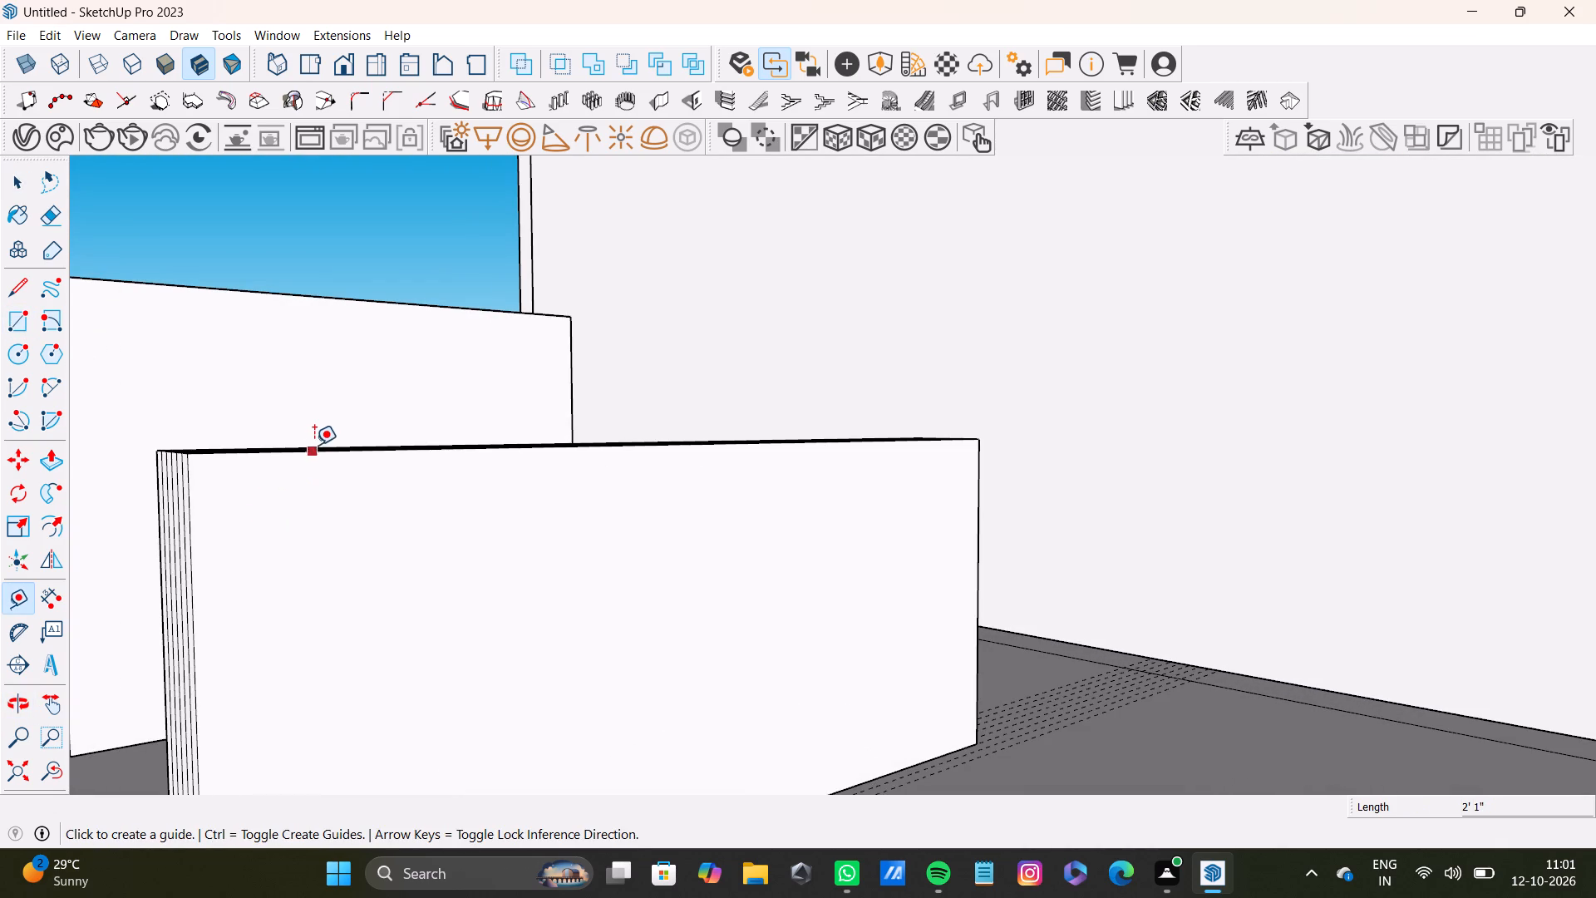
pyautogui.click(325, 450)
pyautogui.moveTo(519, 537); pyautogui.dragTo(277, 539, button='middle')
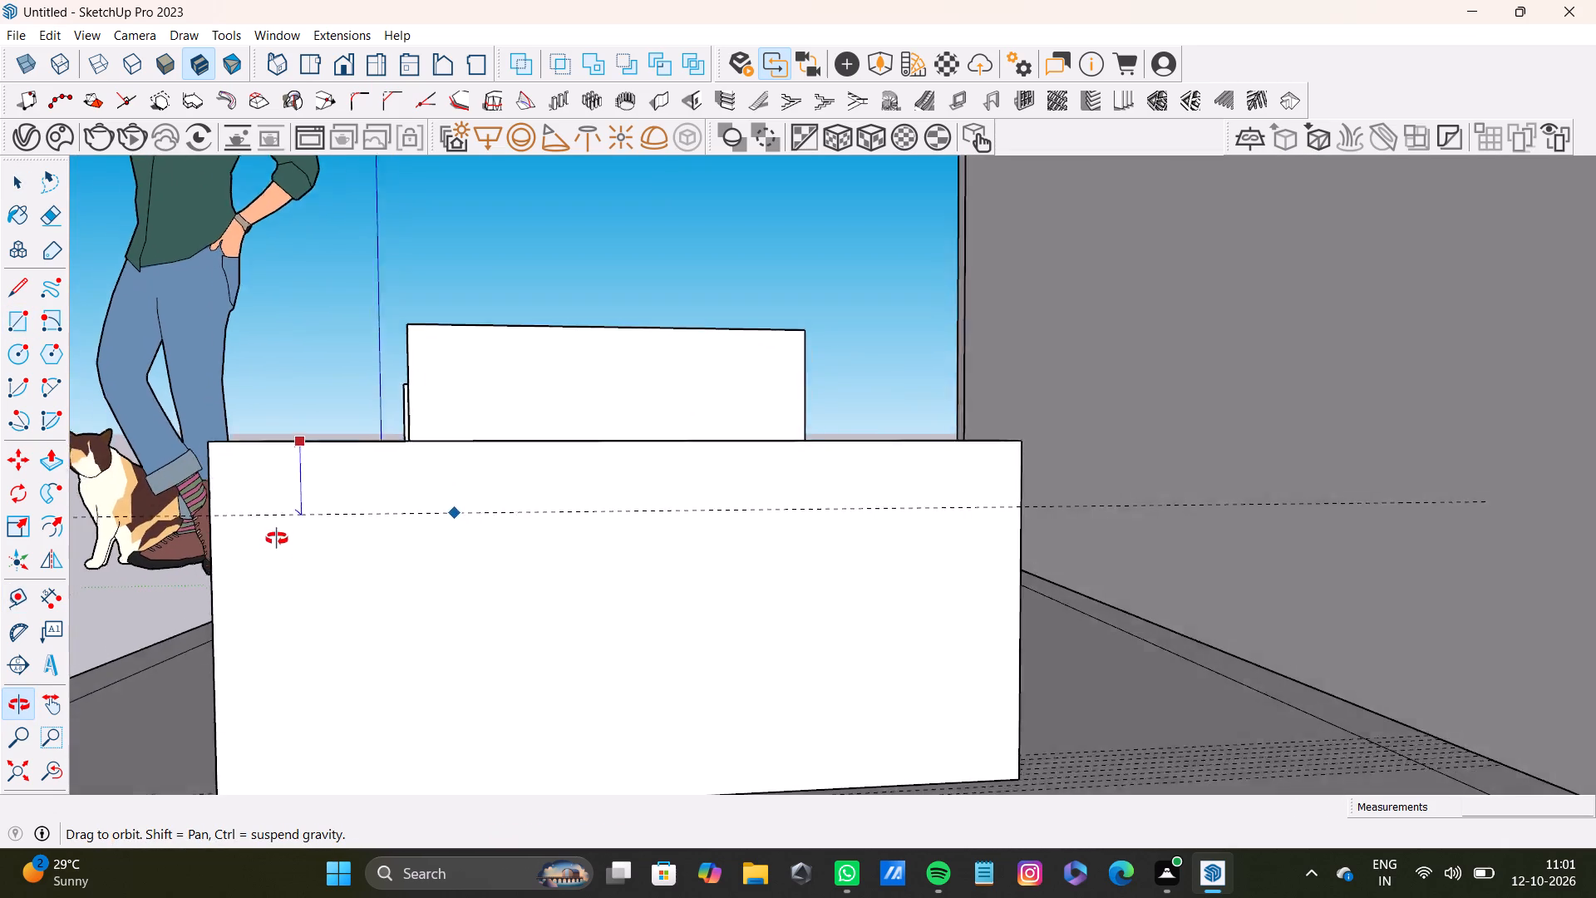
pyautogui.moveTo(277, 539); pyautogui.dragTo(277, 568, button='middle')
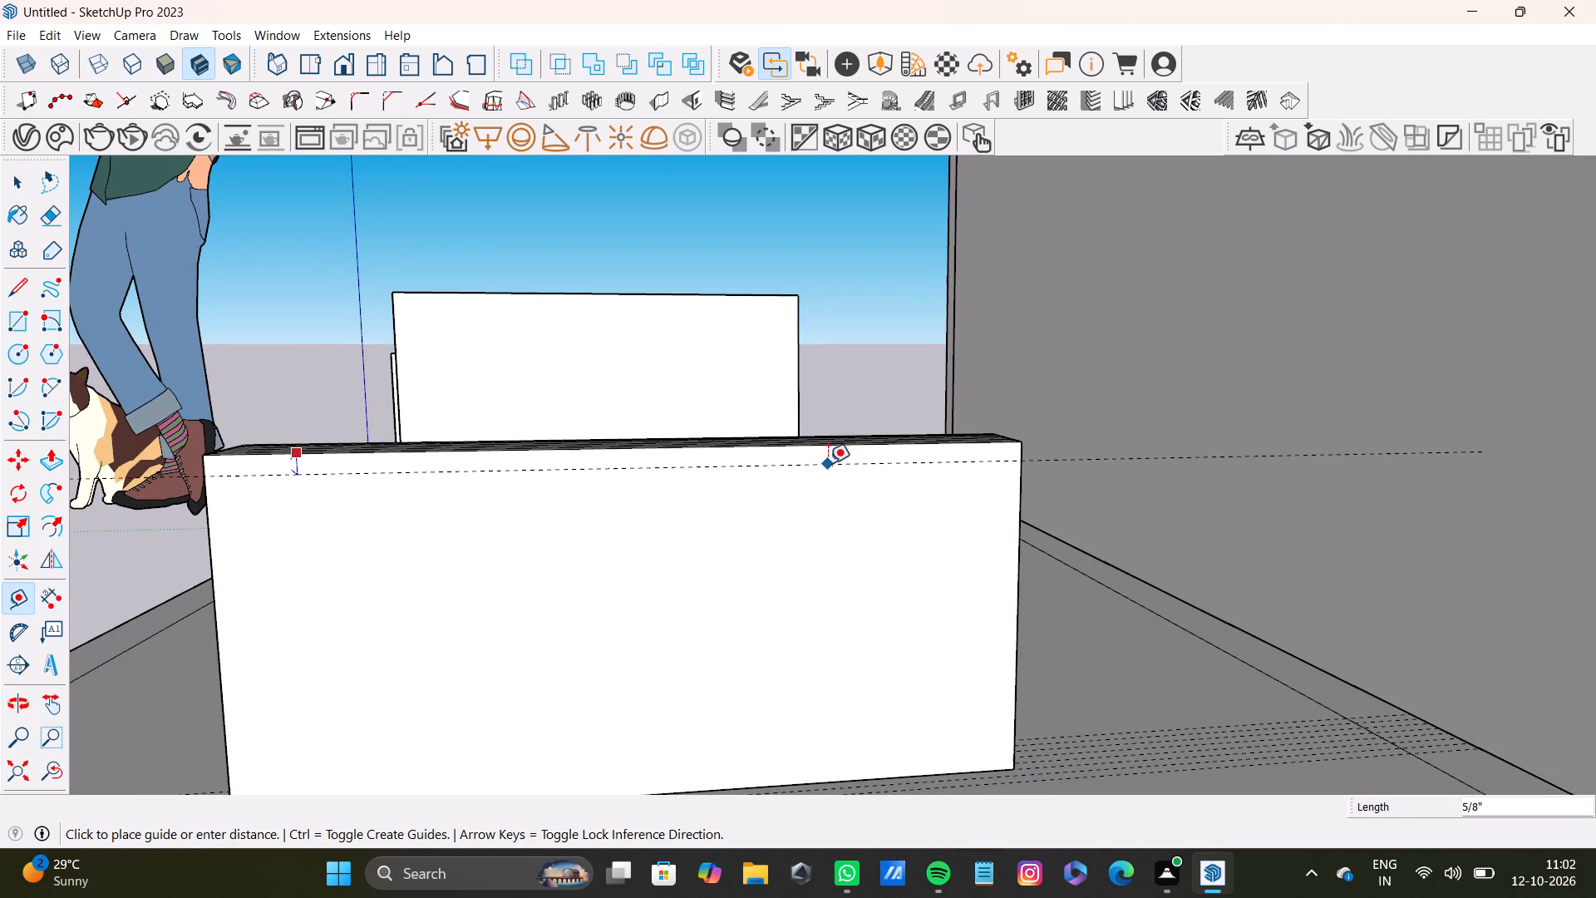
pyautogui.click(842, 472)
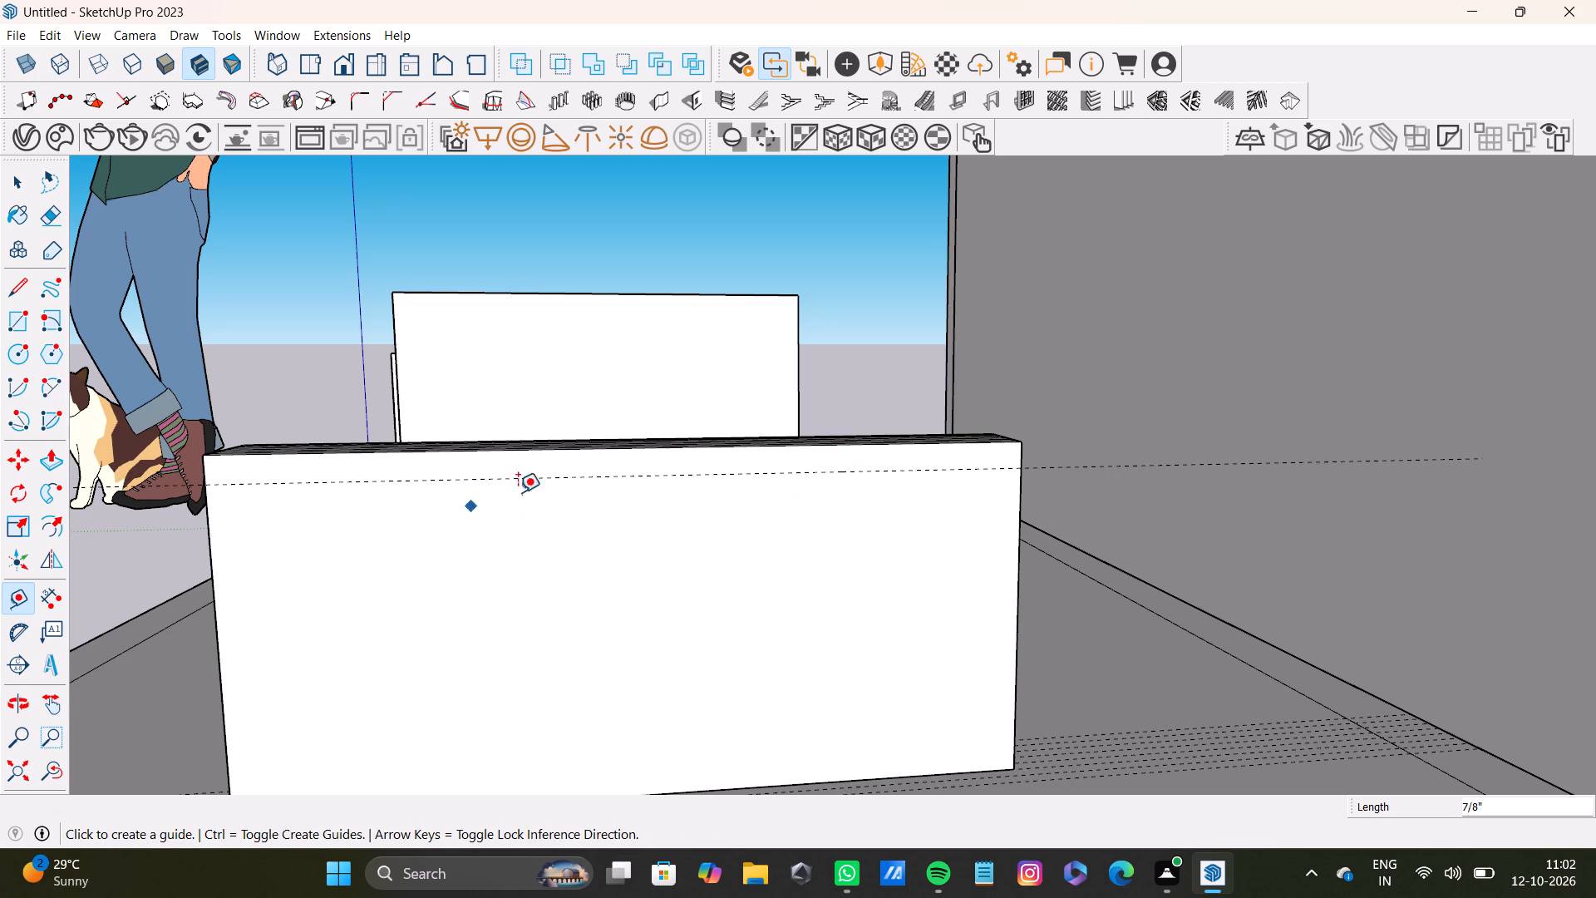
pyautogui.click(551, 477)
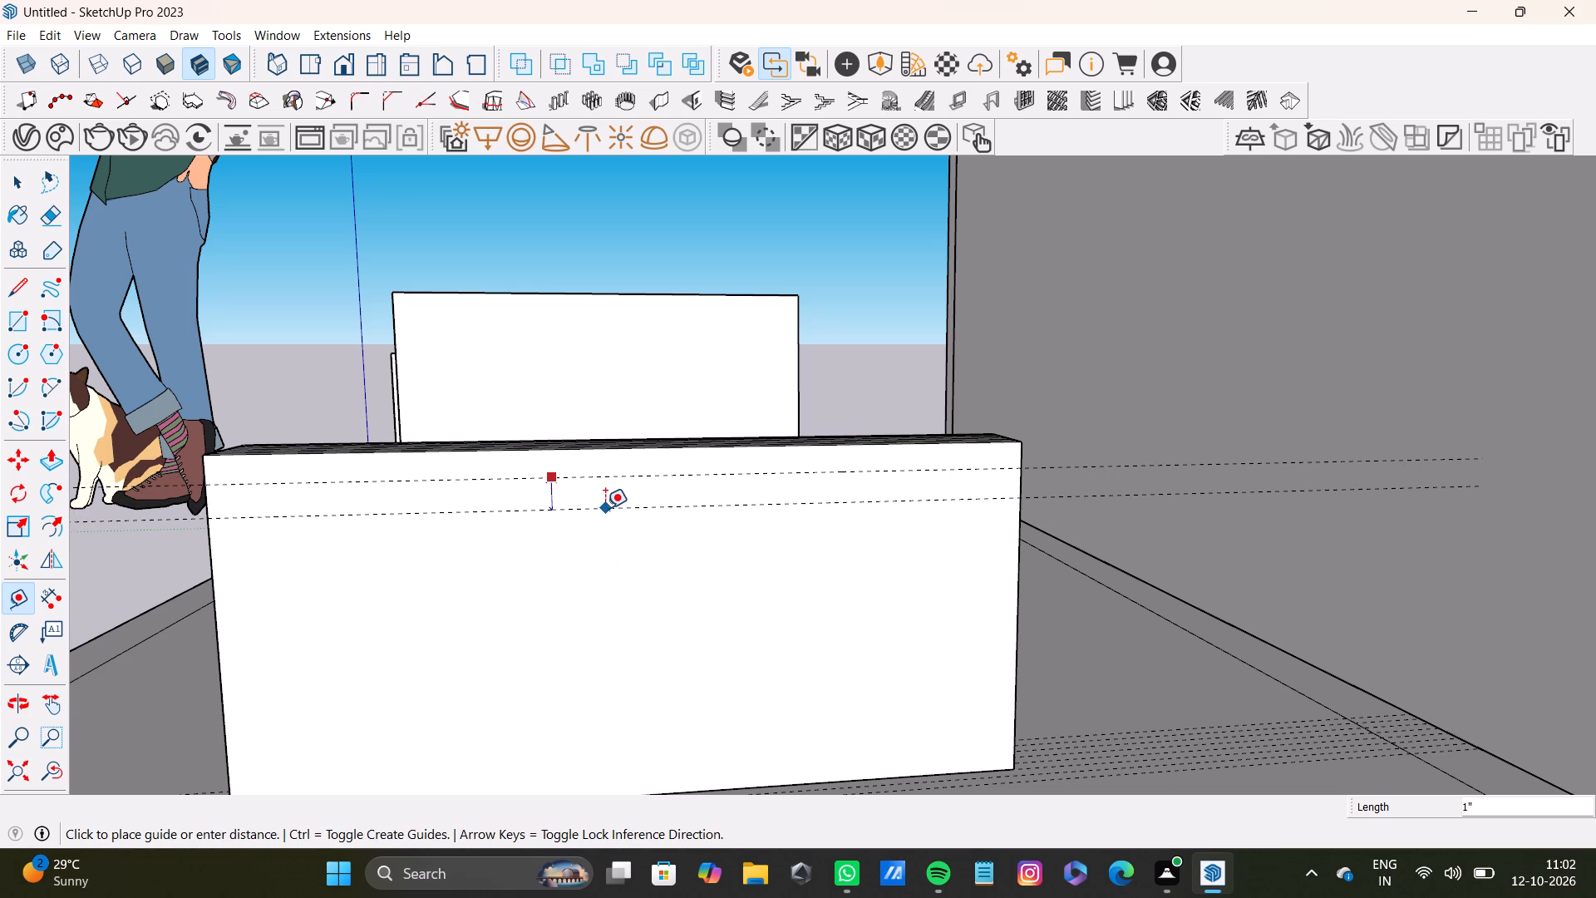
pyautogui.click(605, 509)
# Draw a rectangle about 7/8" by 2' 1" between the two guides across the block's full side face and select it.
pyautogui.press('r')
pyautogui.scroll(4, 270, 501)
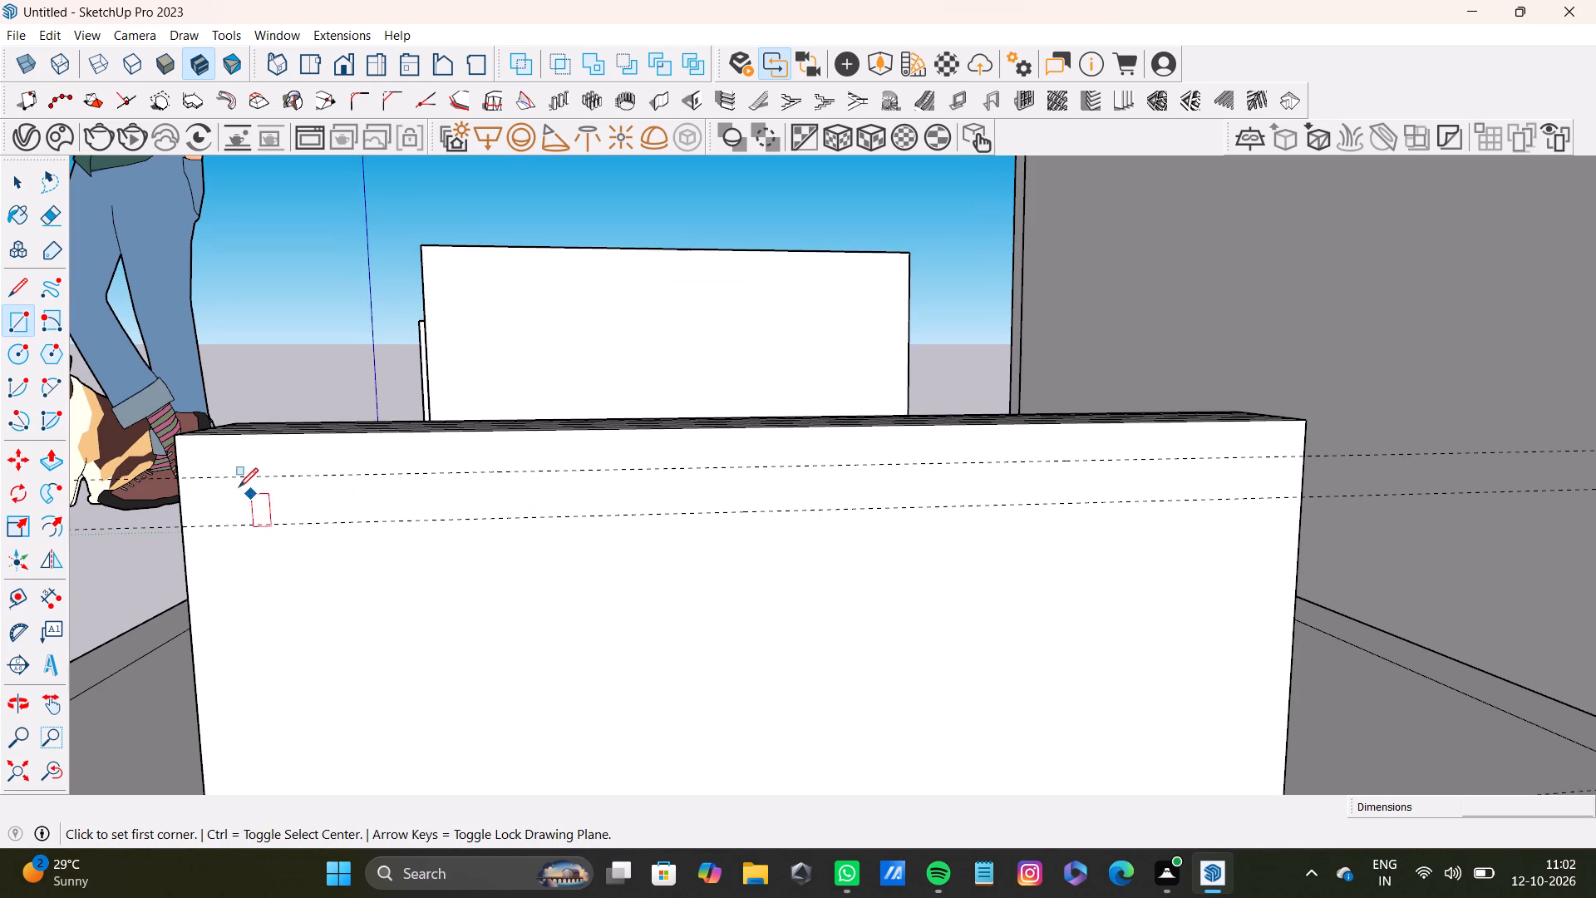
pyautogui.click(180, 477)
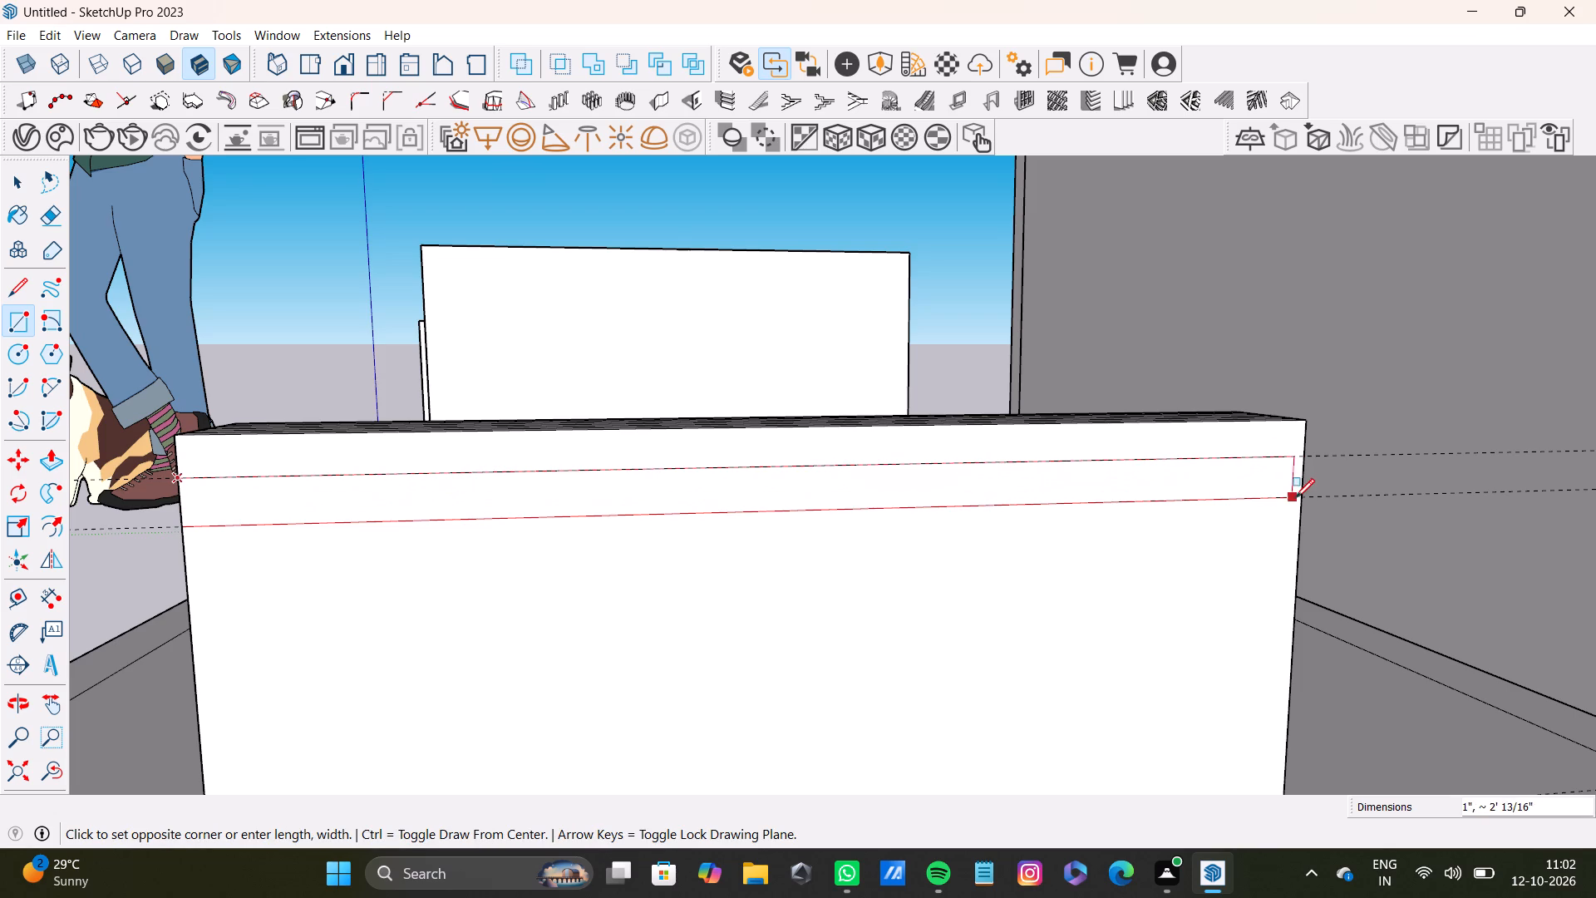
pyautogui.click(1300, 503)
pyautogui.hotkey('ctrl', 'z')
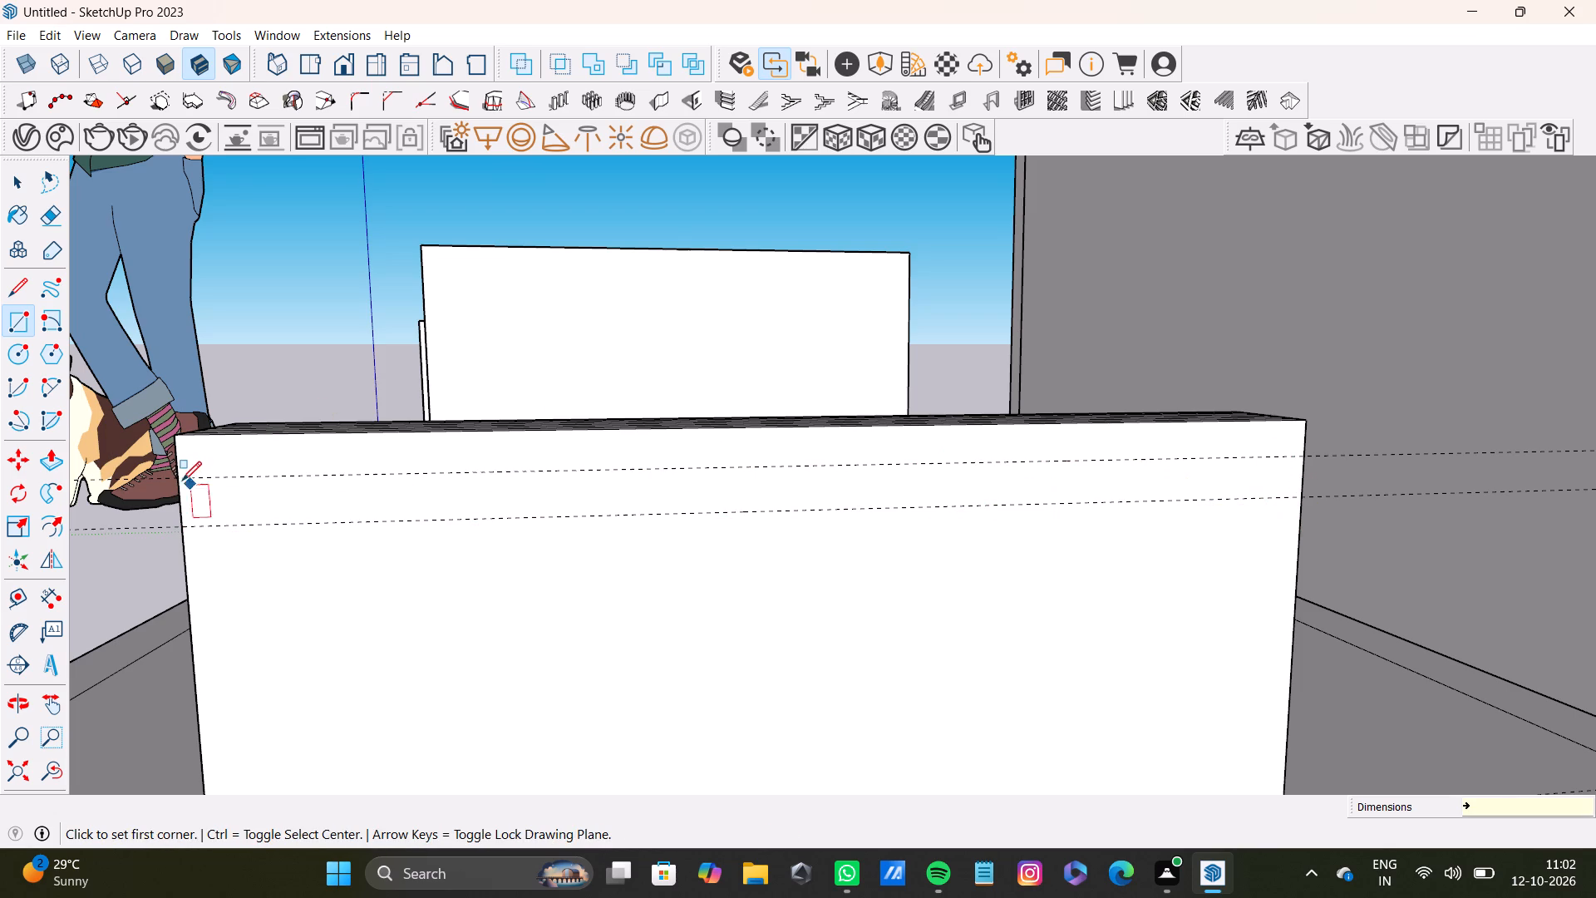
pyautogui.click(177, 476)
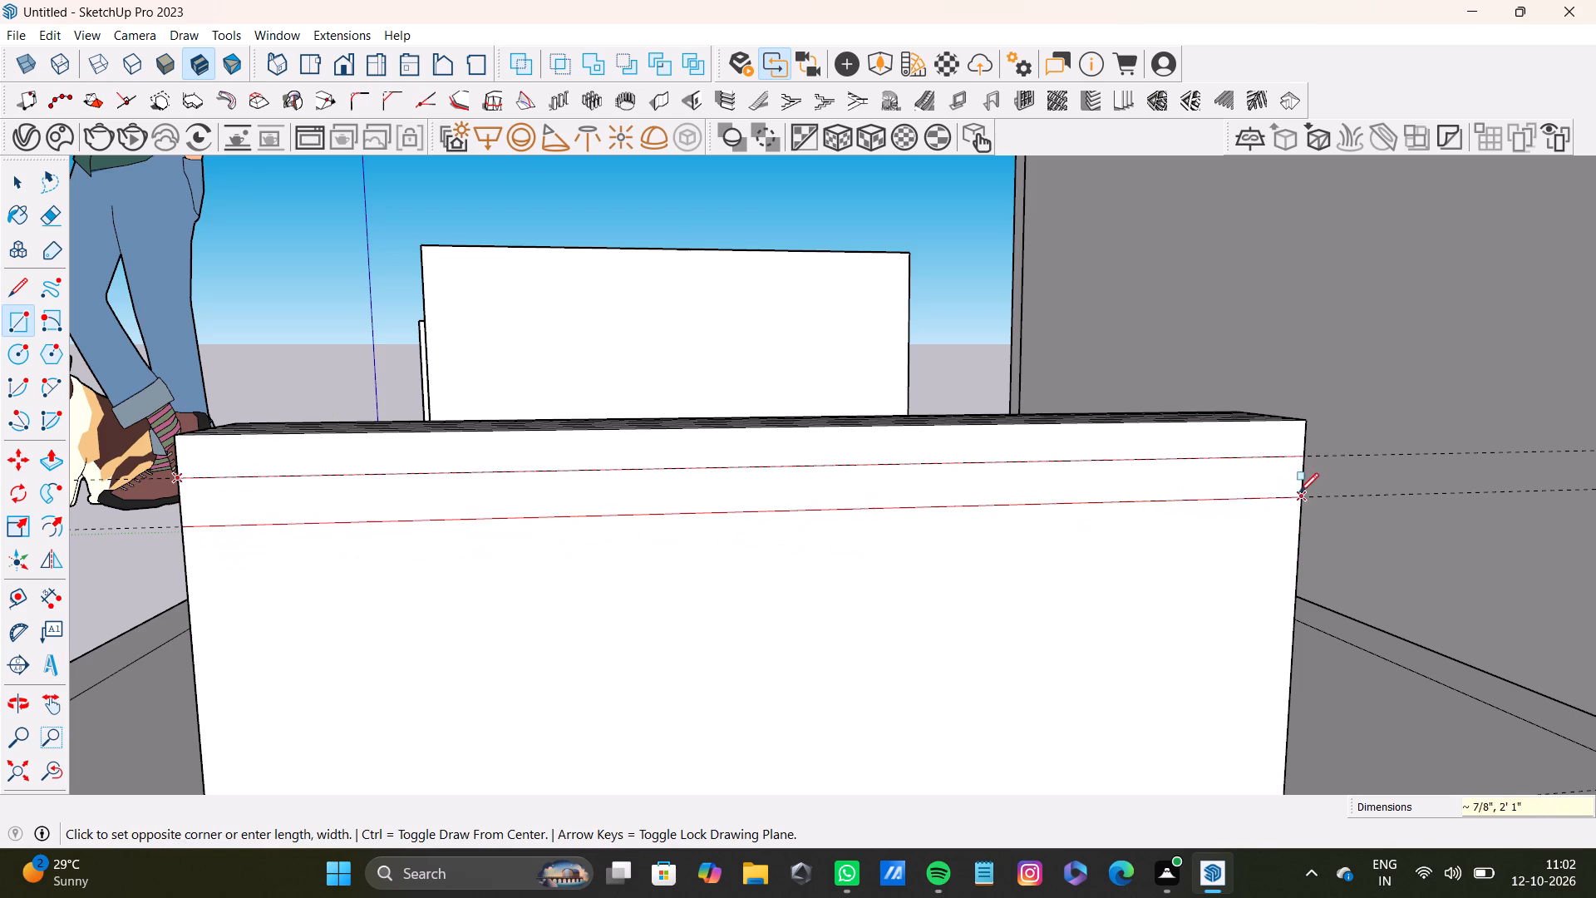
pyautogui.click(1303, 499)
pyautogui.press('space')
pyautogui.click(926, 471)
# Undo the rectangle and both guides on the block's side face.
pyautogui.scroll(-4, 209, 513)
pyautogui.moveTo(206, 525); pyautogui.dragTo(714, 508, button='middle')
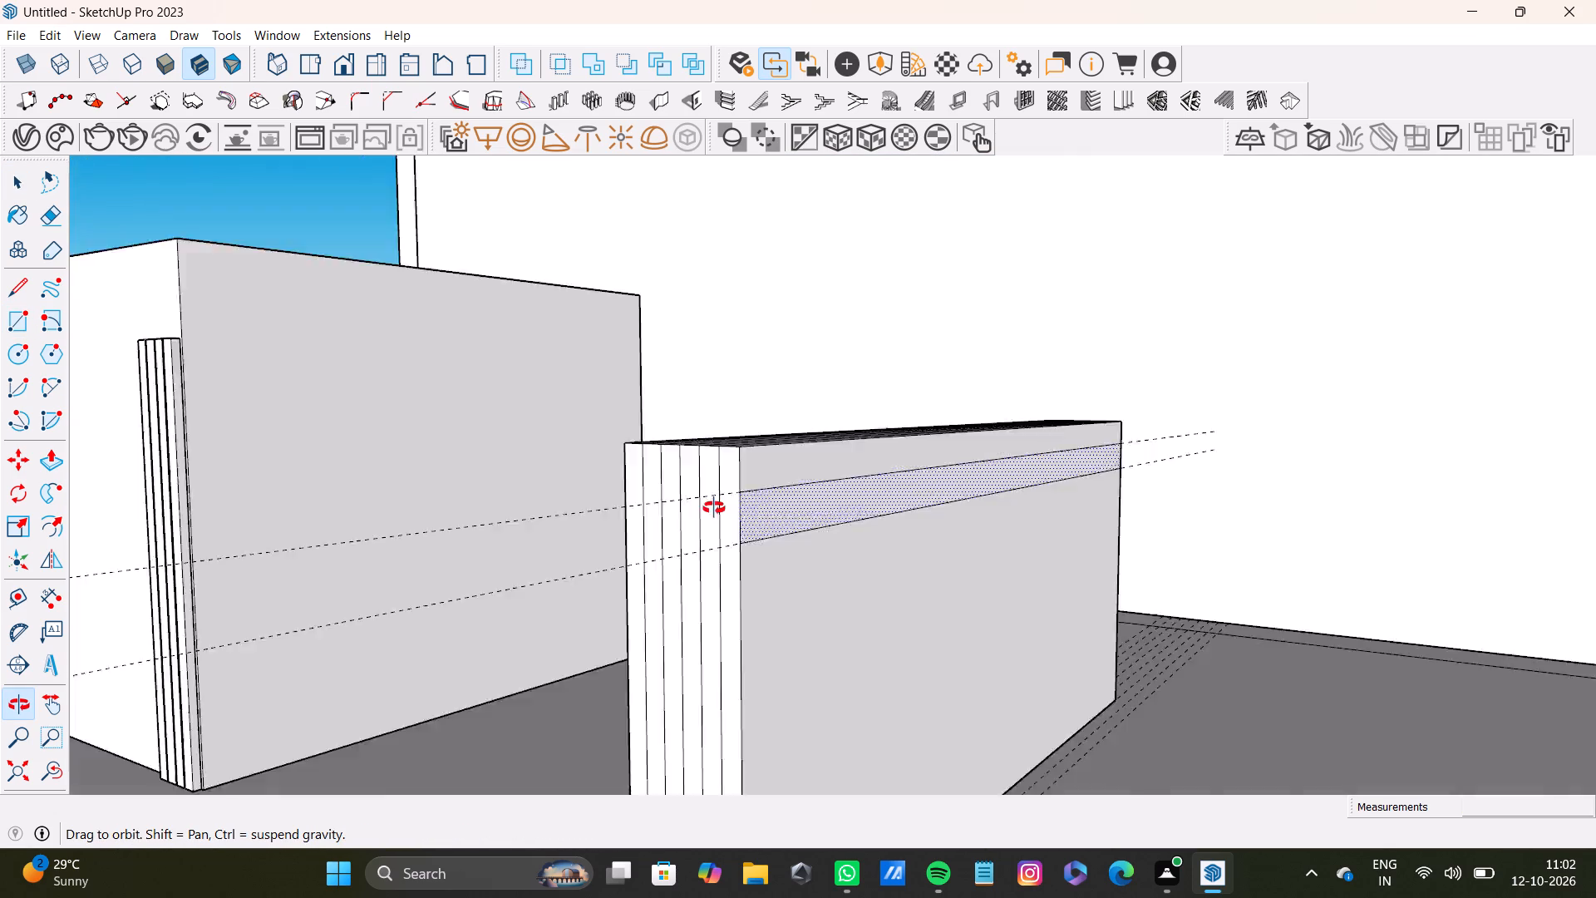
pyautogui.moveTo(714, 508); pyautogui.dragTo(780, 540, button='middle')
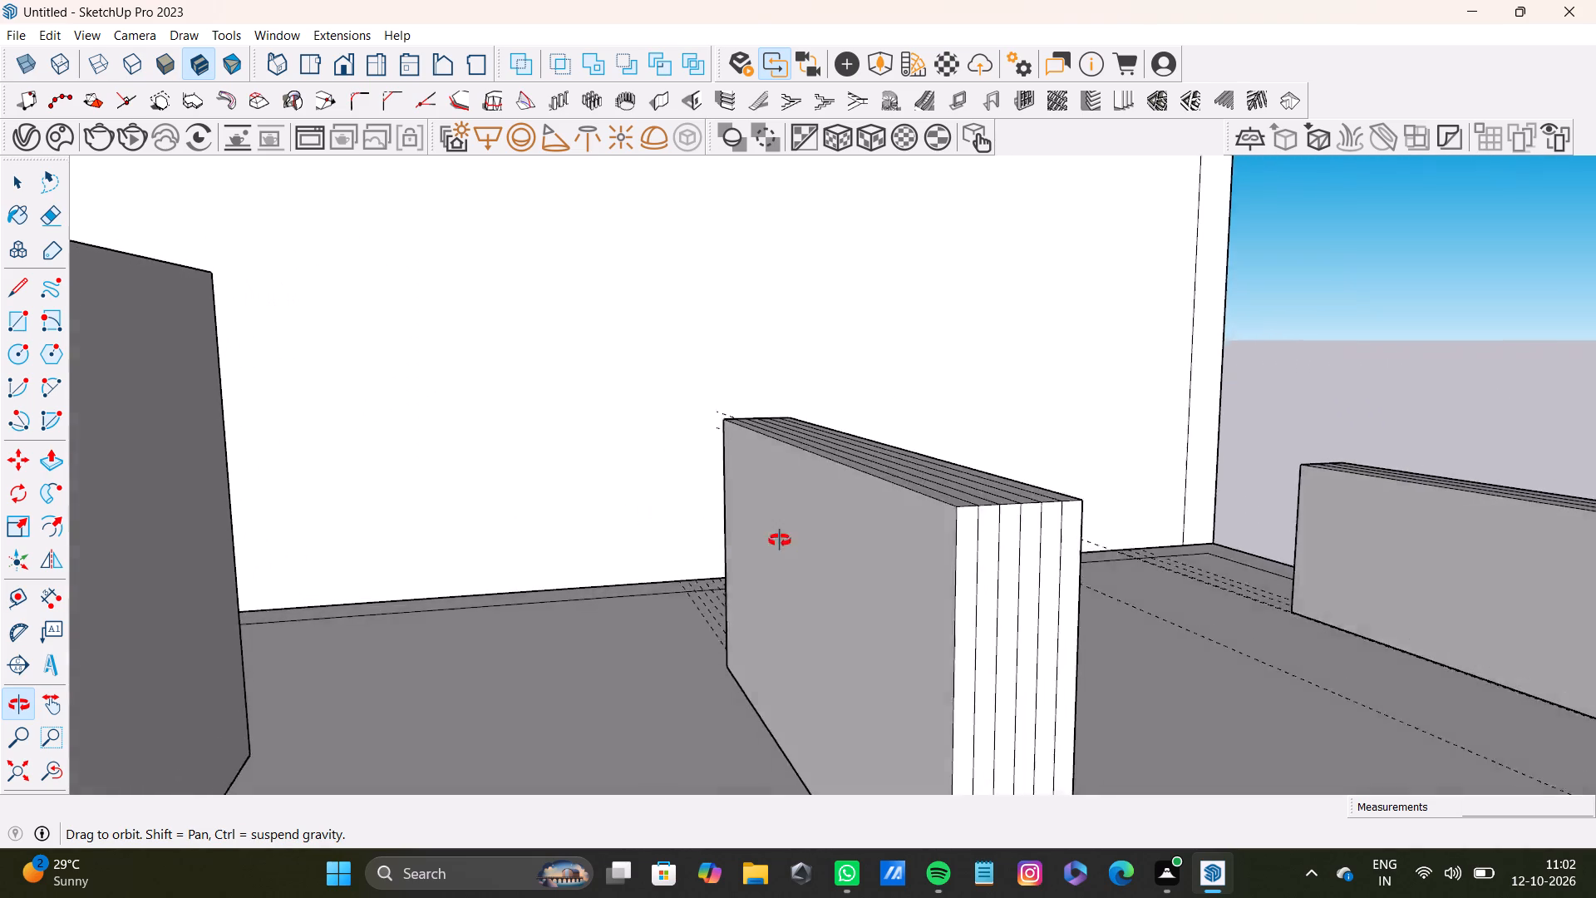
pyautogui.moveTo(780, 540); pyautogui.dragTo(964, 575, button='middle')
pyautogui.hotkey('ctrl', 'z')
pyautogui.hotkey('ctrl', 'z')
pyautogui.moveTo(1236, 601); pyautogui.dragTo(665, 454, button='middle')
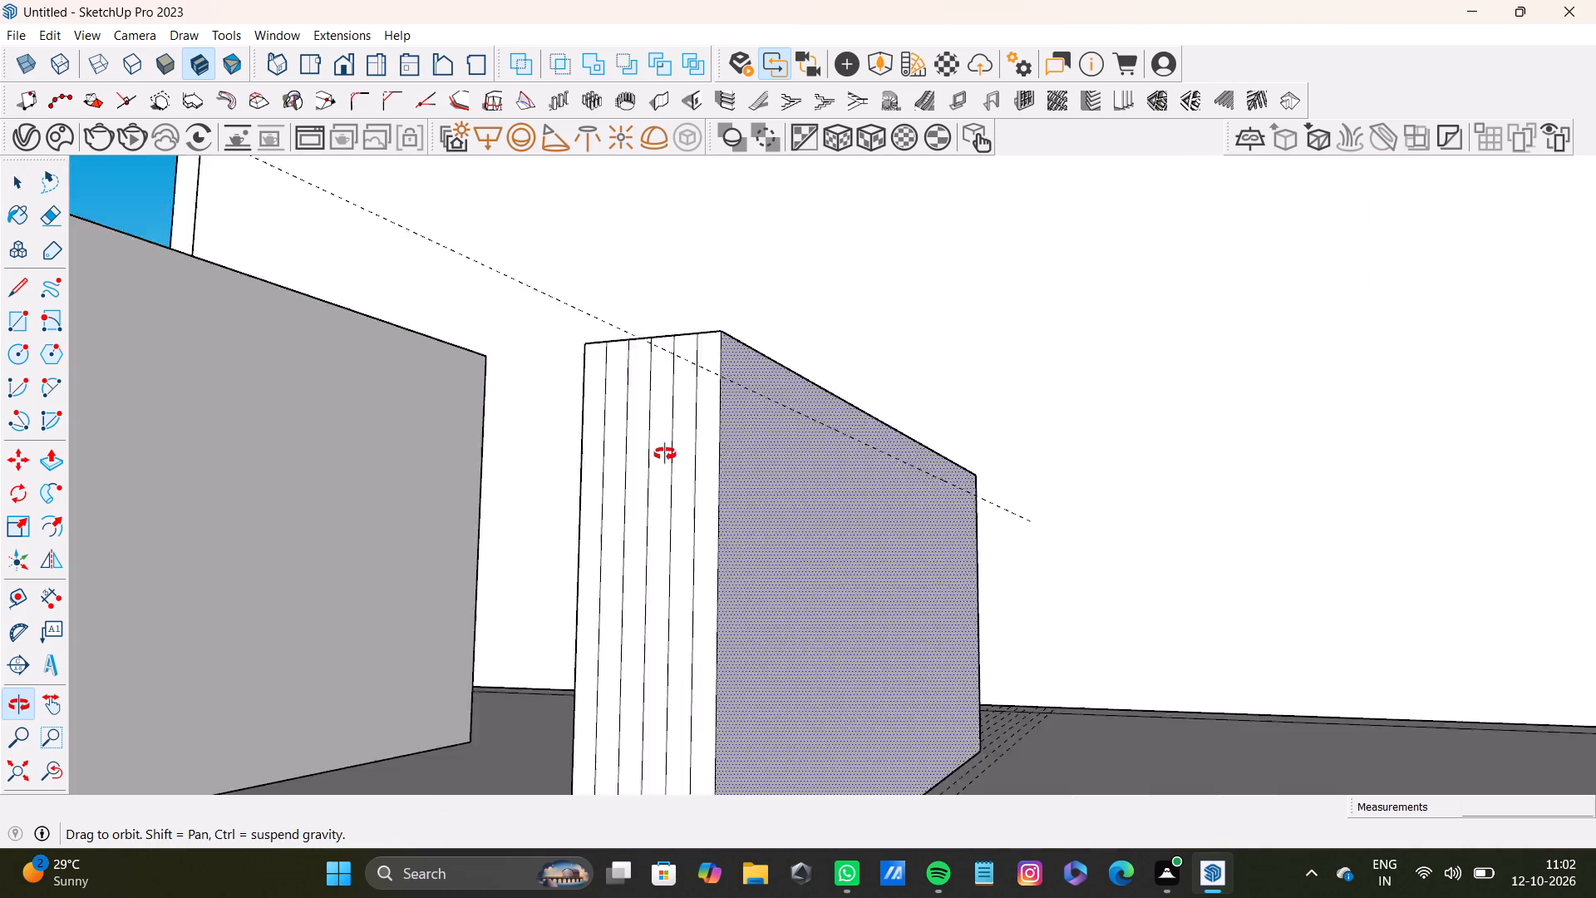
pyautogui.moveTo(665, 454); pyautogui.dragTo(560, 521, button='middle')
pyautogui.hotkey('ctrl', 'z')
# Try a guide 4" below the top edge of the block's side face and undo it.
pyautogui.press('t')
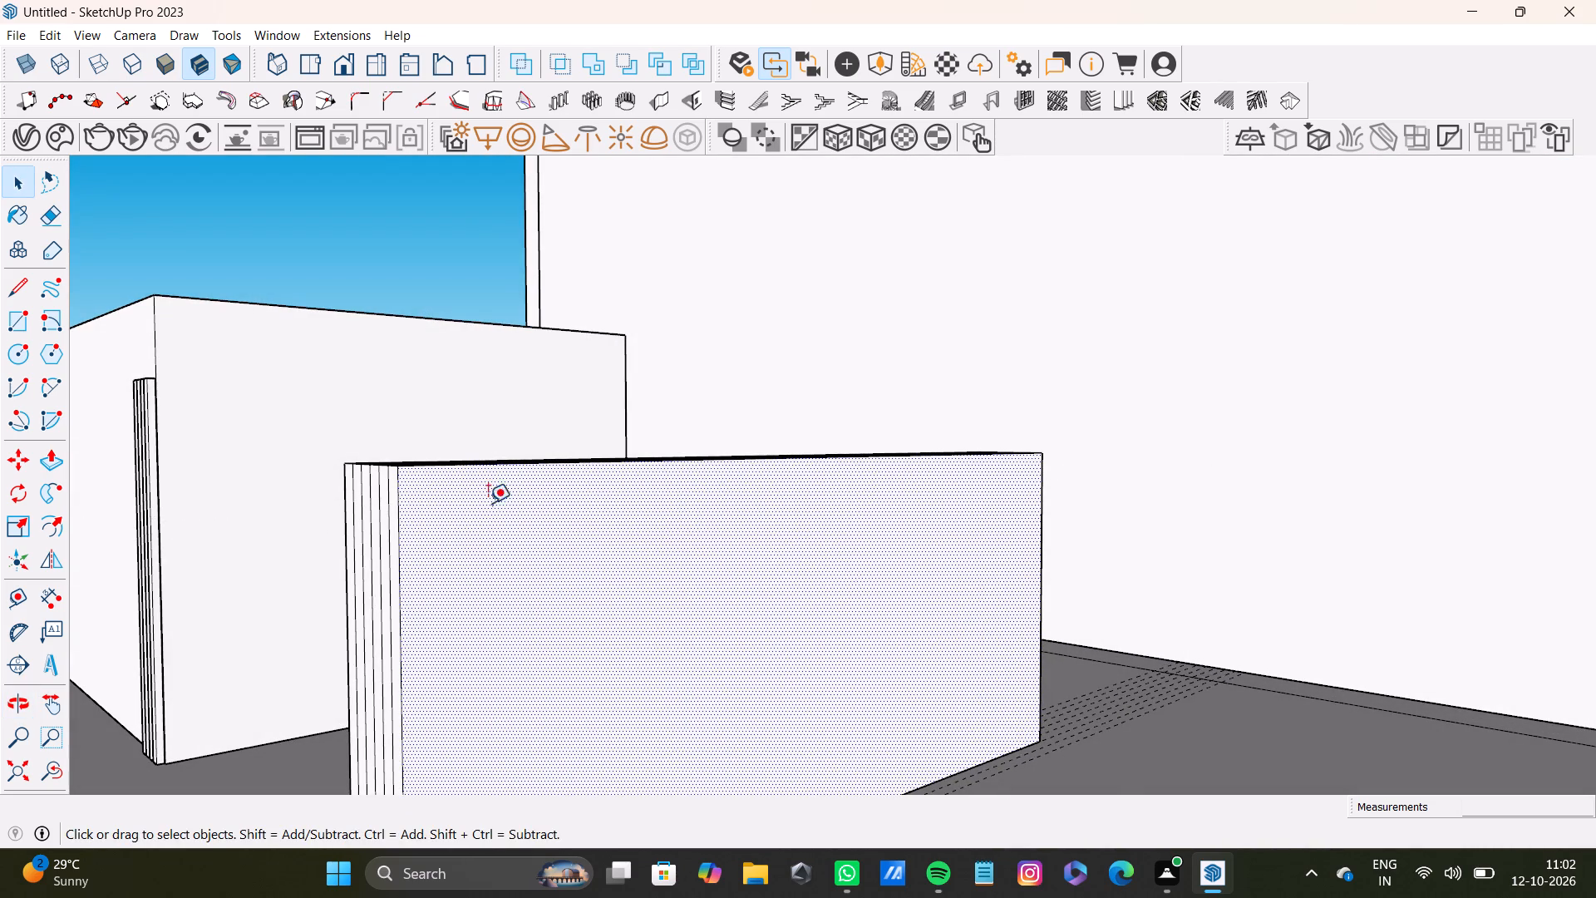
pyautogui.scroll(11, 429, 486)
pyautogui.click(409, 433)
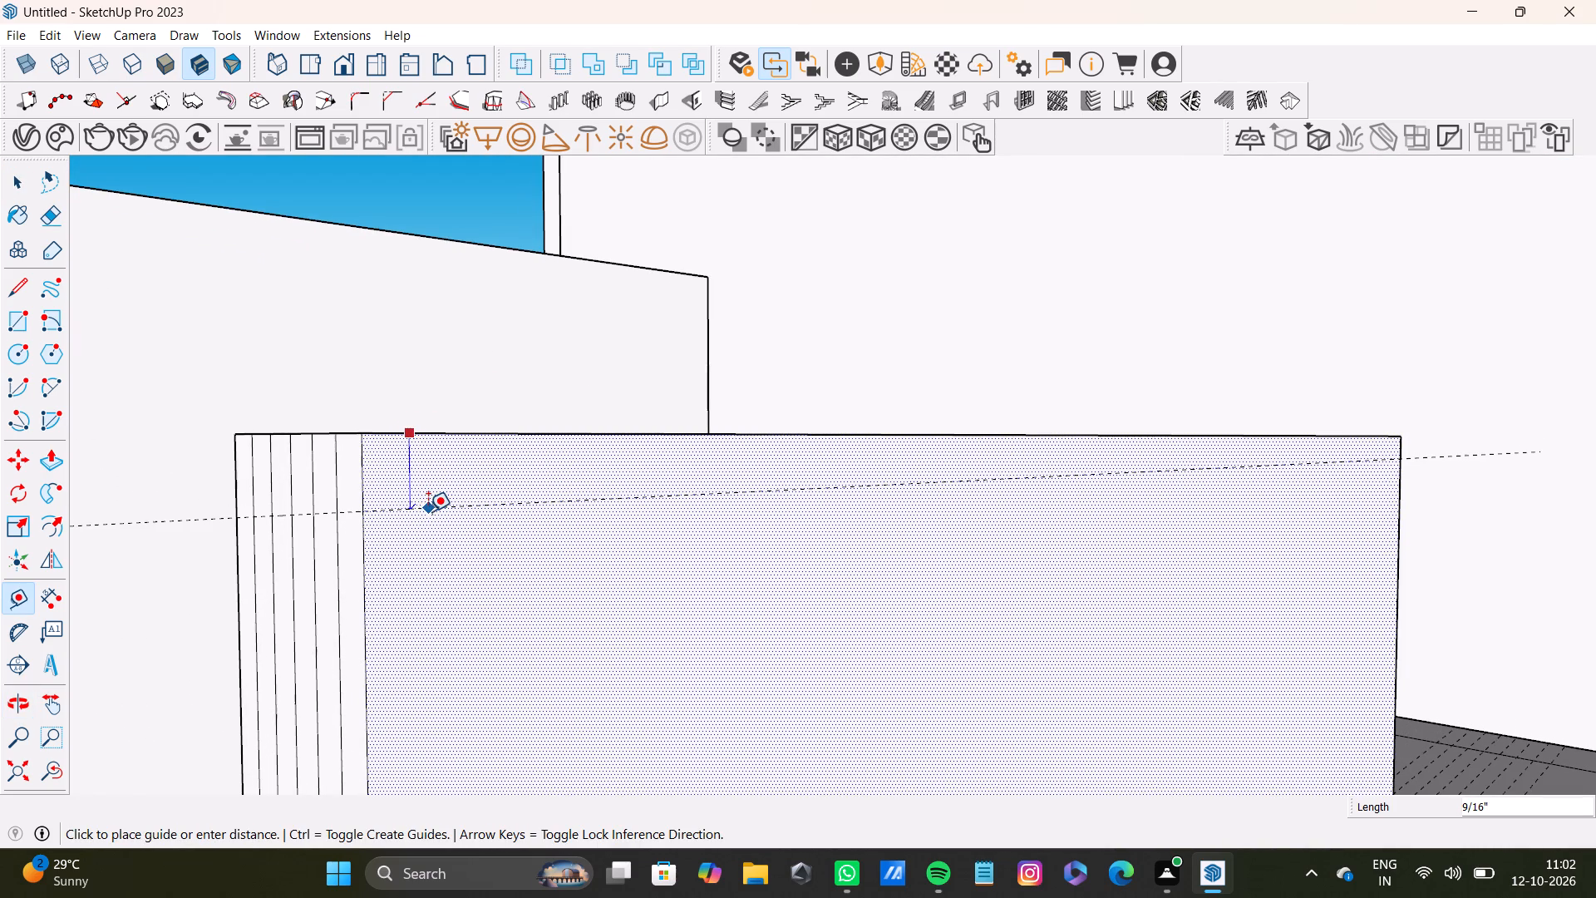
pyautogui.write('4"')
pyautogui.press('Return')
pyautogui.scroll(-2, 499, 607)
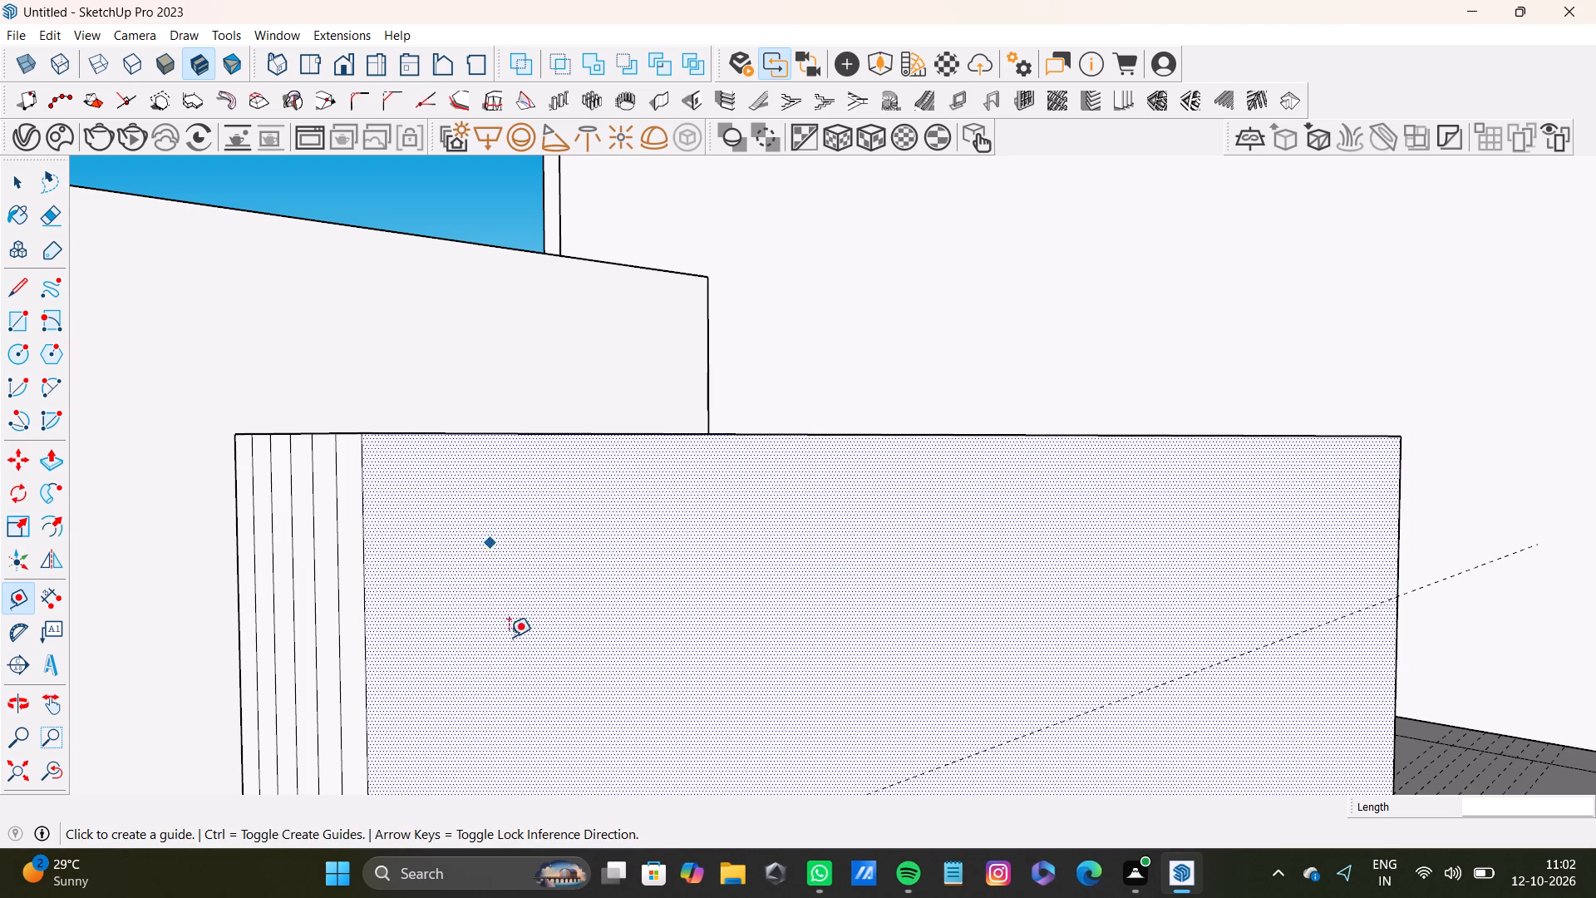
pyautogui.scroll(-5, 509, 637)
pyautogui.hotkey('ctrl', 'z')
# Place a guide 2" below the top edge on the block's side face that looks away from the floor box.
pyautogui.scroll(11, 532, 551)
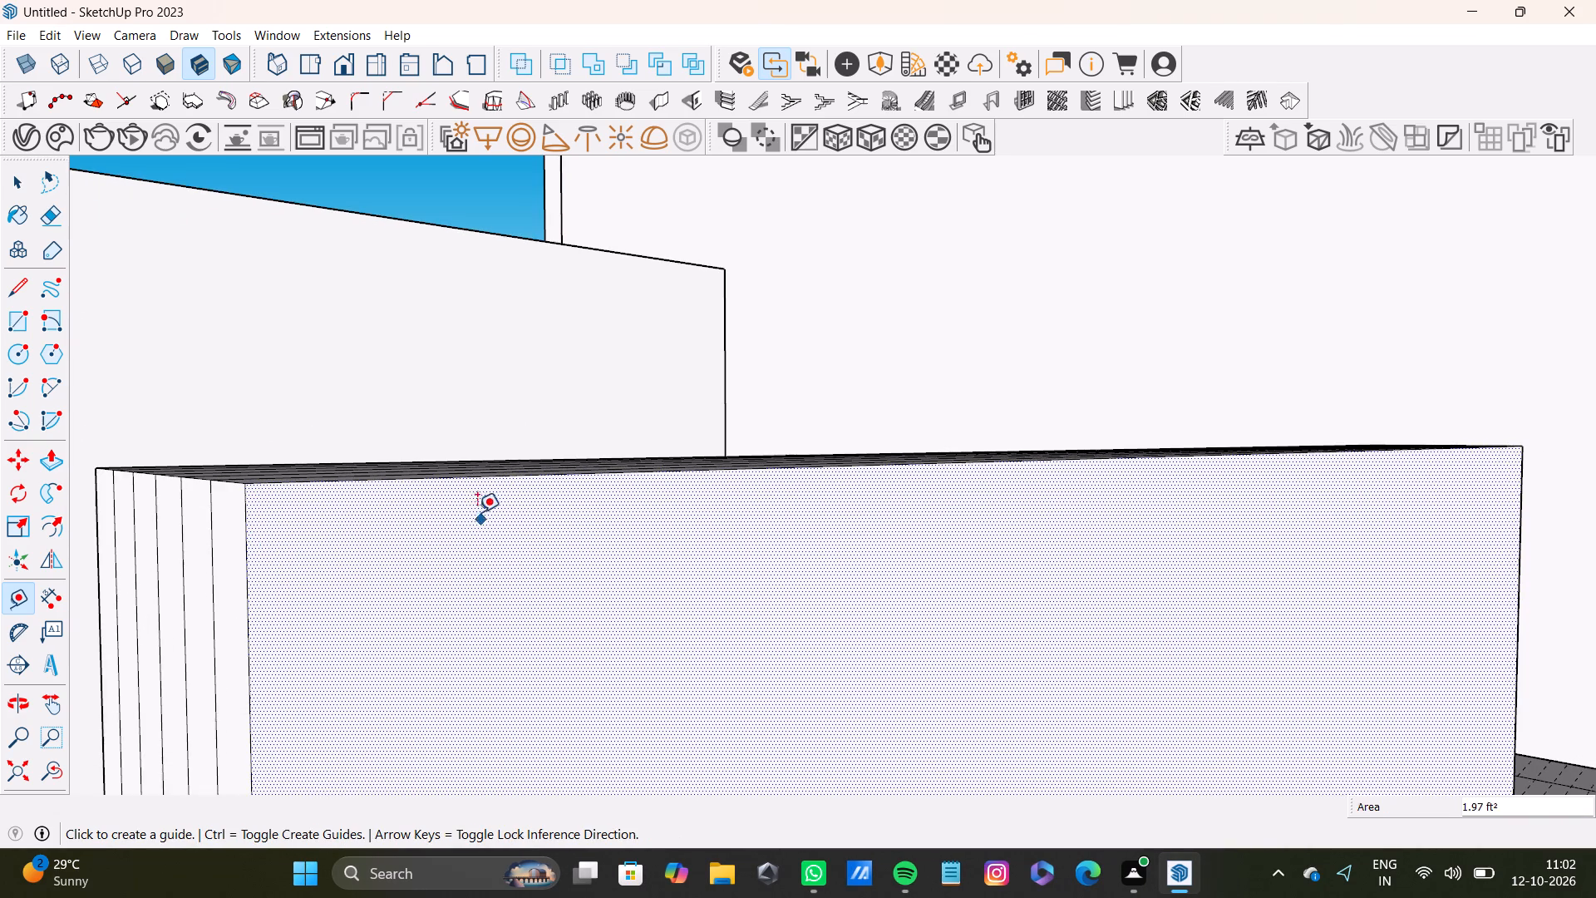
pyautogui.click(515, 472)
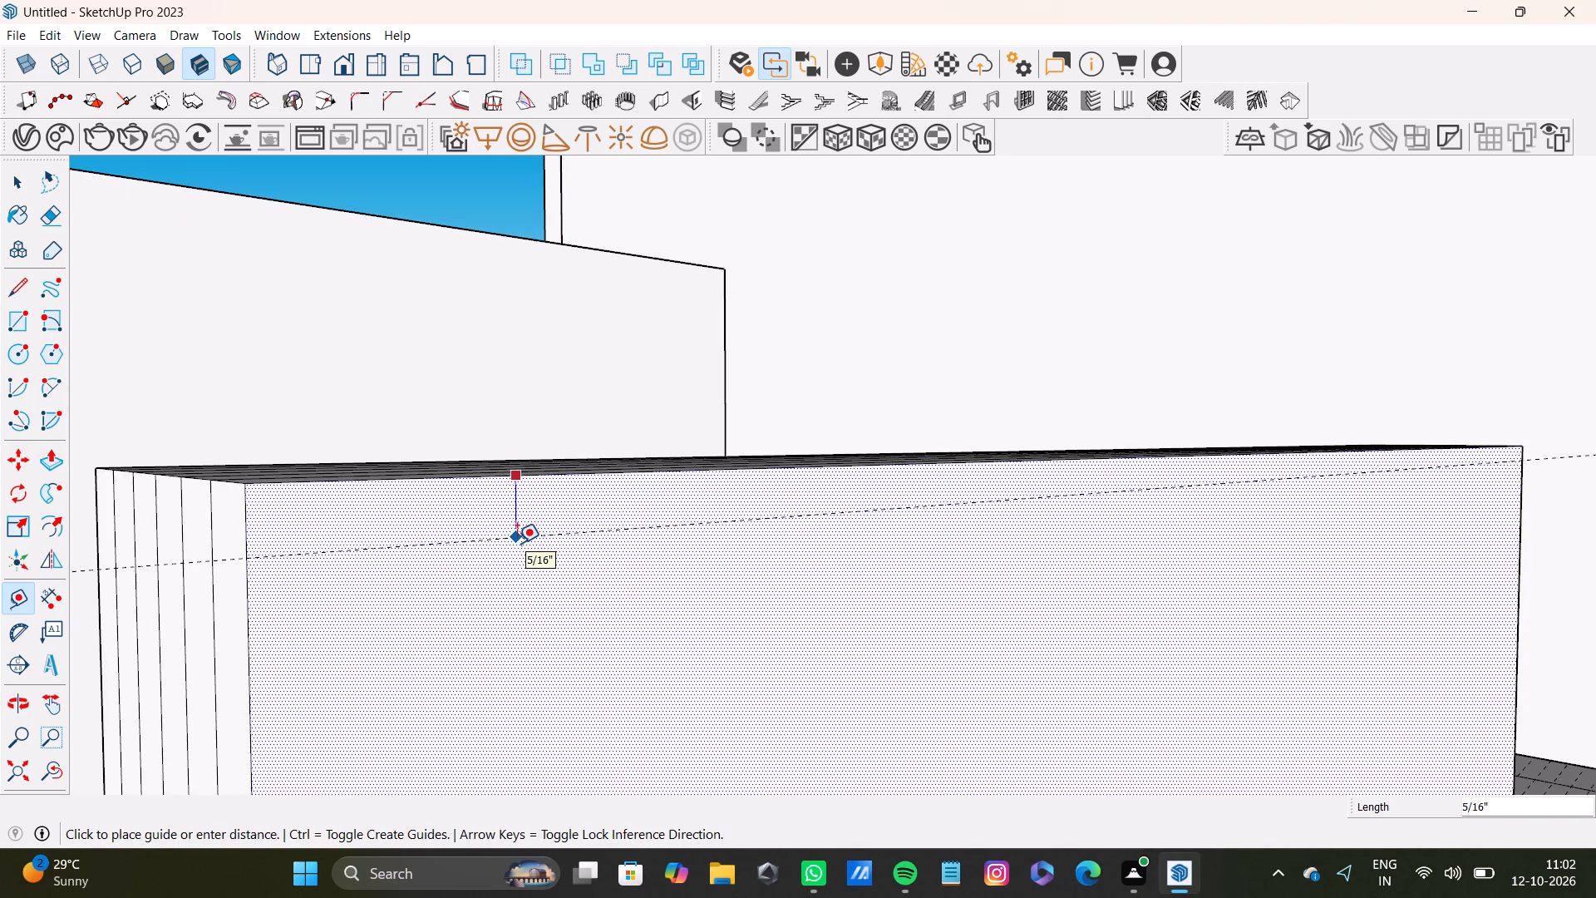
pyautogui.write('2"')
pyautogui.press('Return')
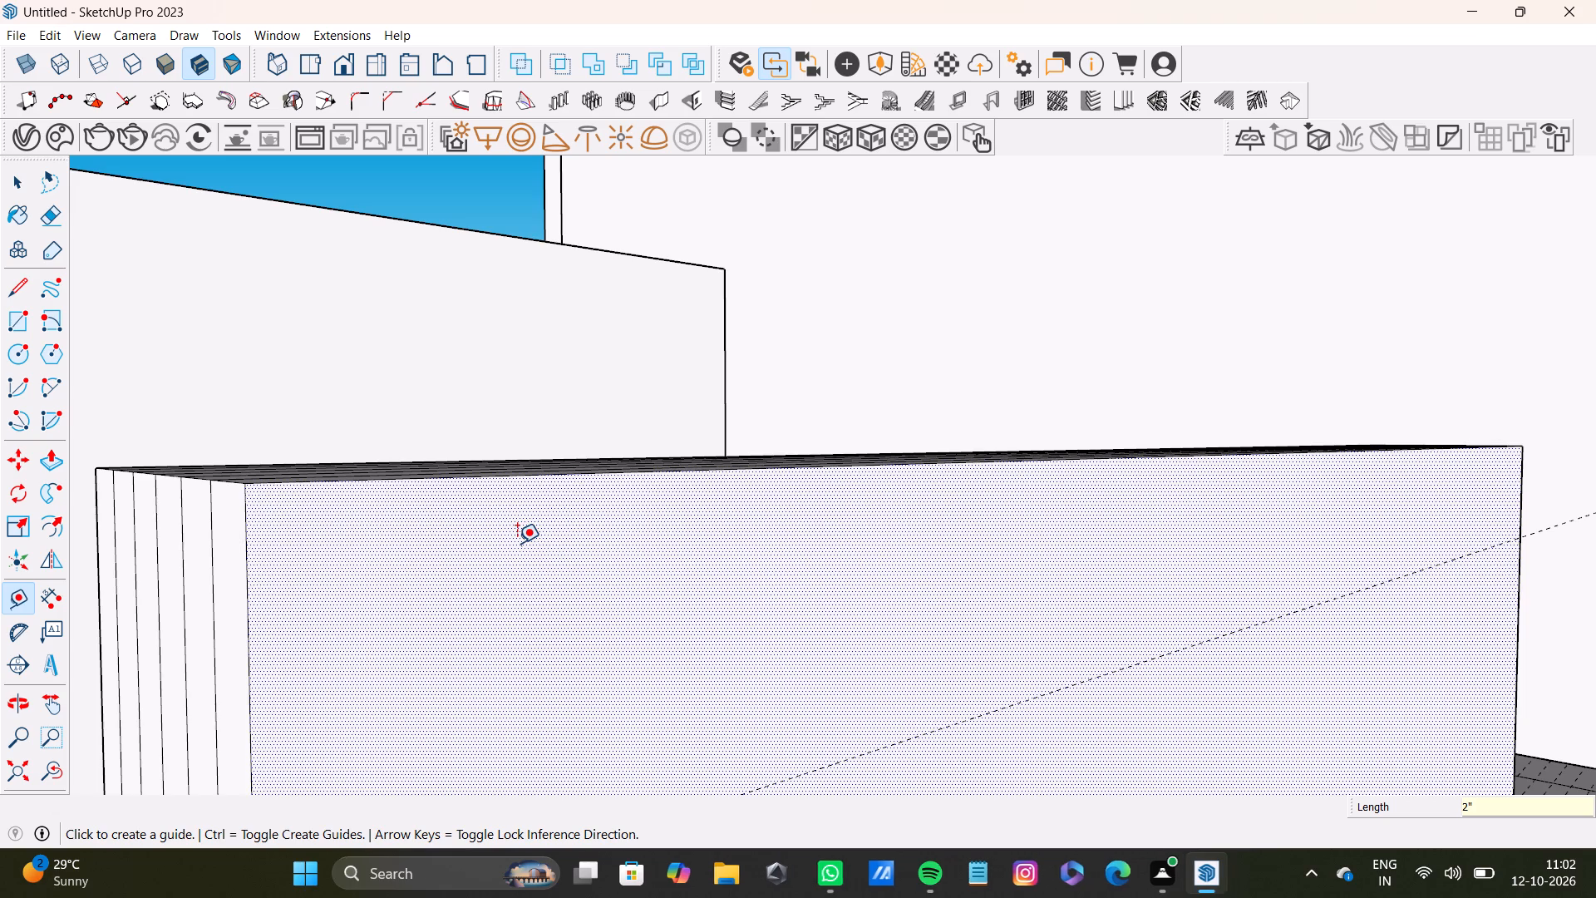
# Place a guide 2" below the top edge on the block's opposite side face, the one toward the floor box.
pyautogui.scroll(-18, 558, 533)
pyautogui.moveTo(579, 645); pyautogui.dragTo(983, 568, button='middle')
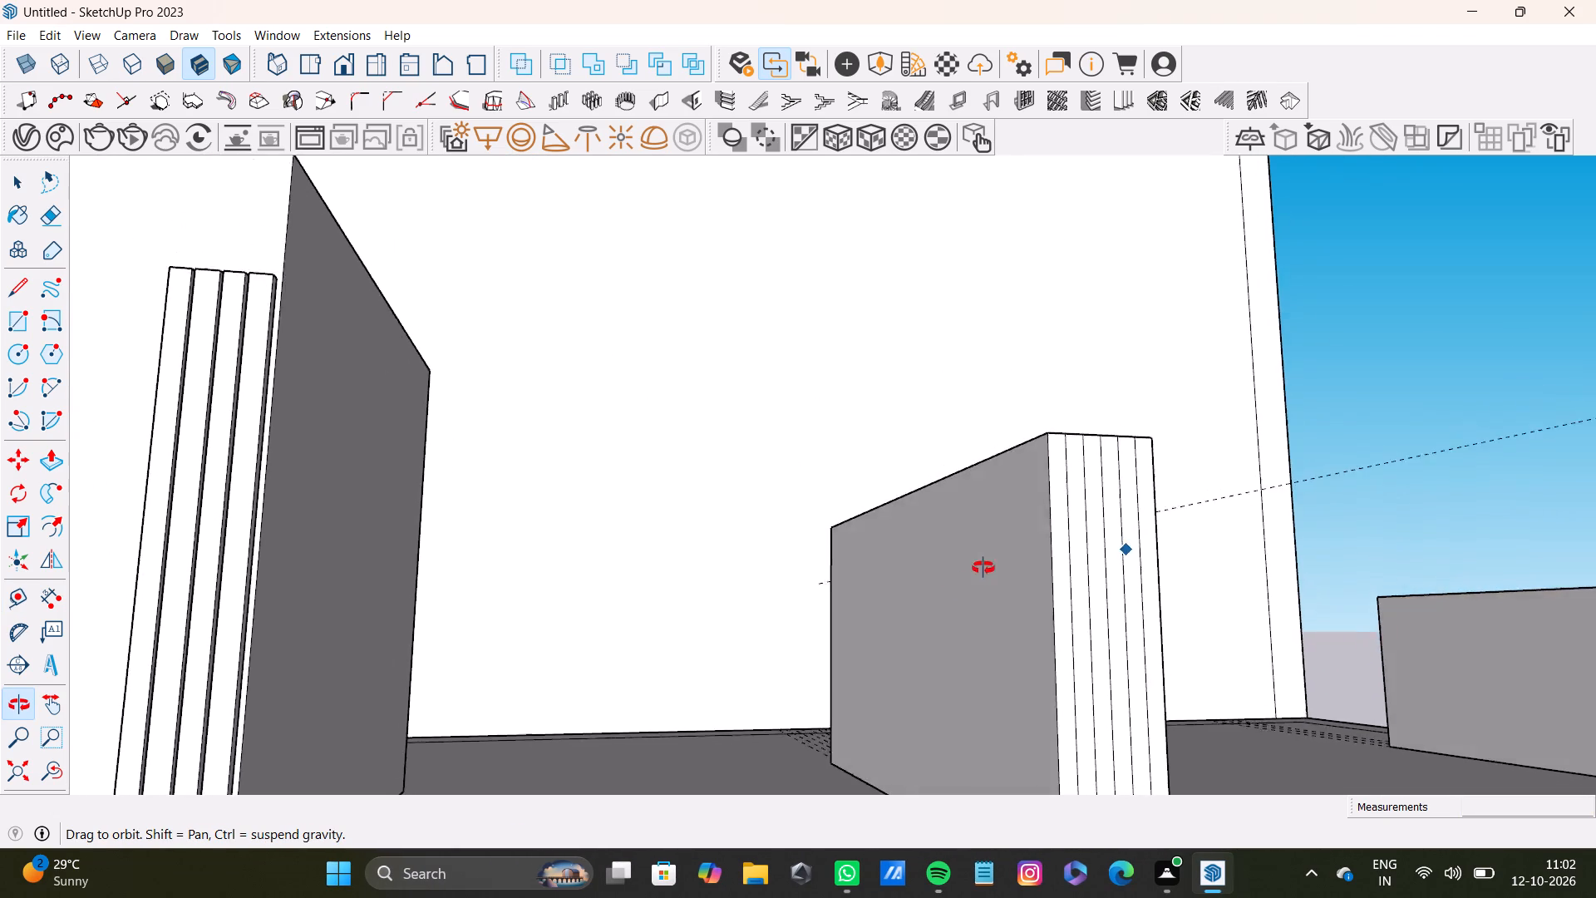
pyautogui.moveTo(983, 568); pyautogui.dragTo(899, 609, button='middle')
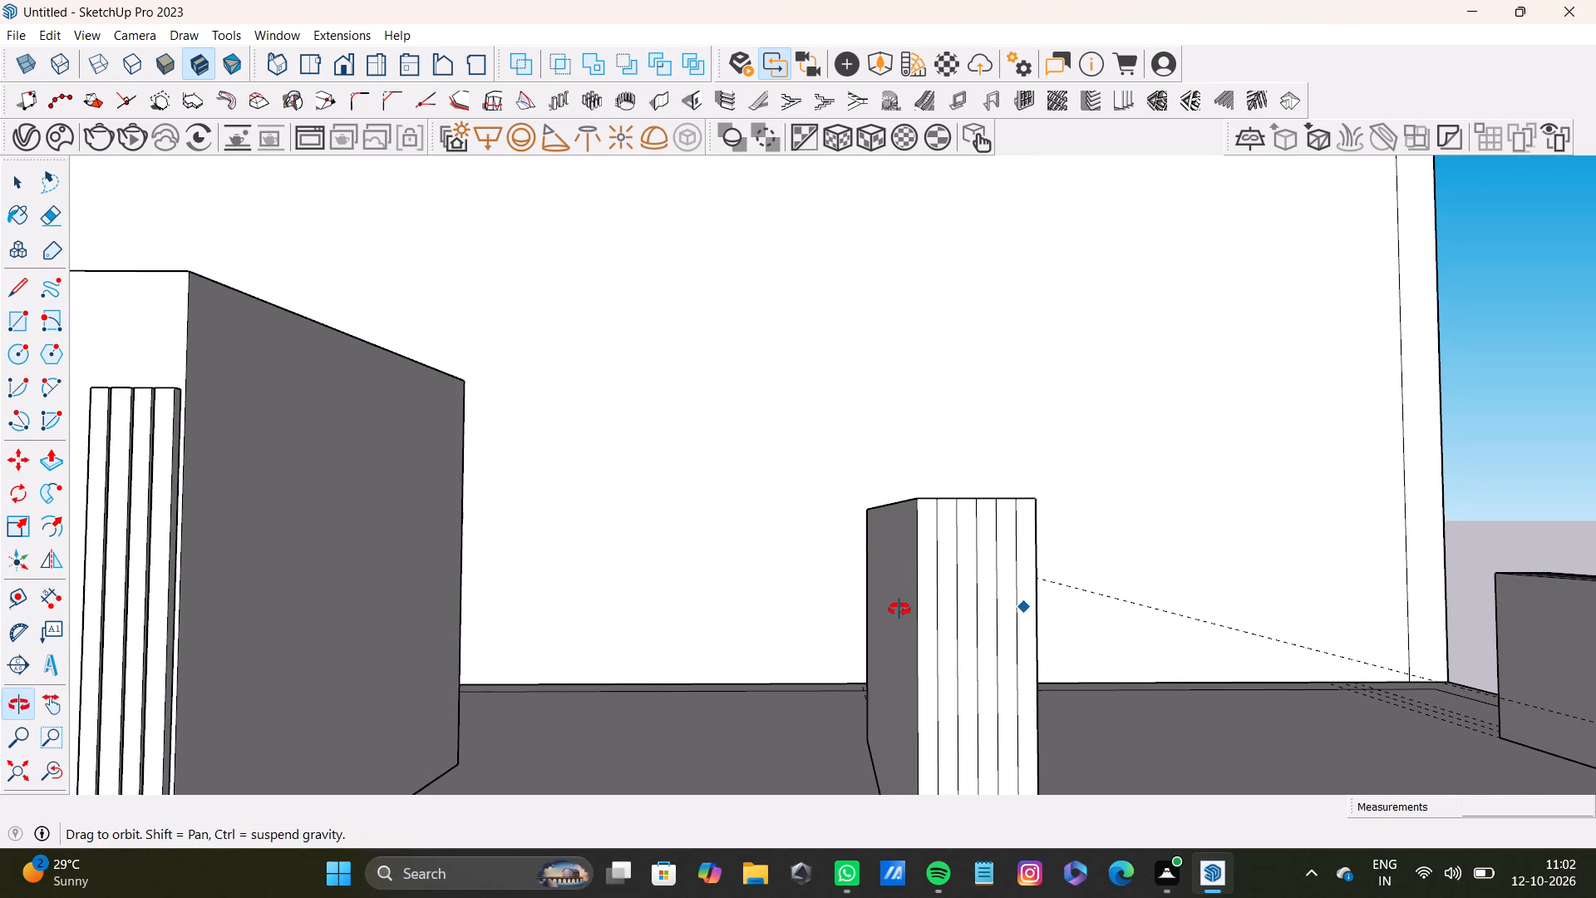
pyautogui.moveTo(899, 609); pyautogui.dragTo(768, 613, button='middle')
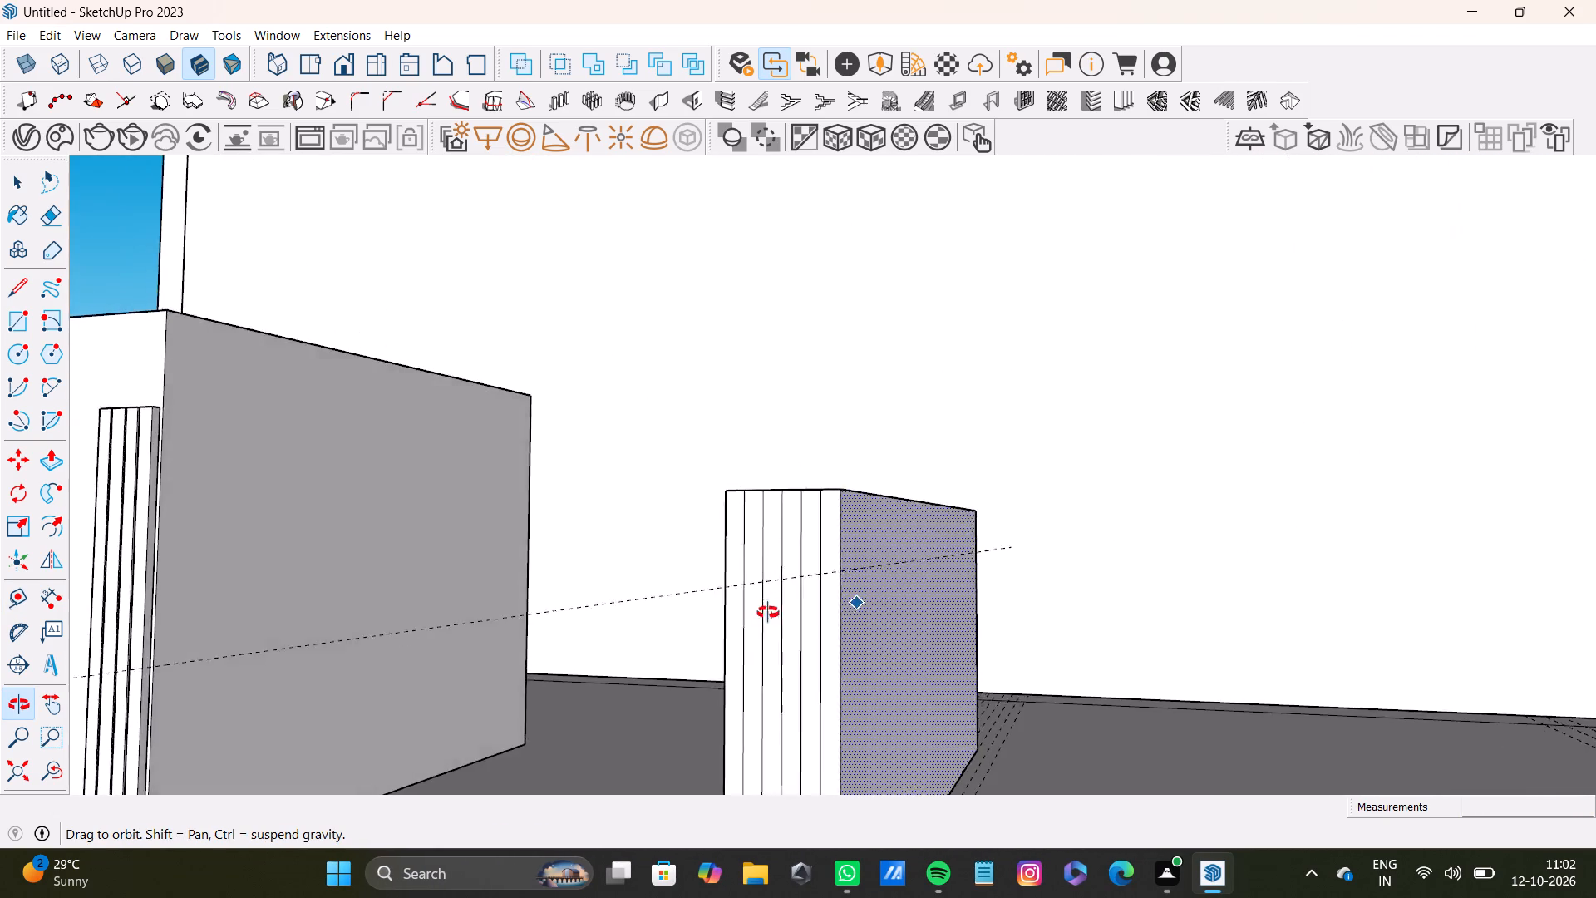
pyautogui.moveTo(768, 613); pyautogui.dragTo(1076, 634, button='middle')
pyautogui.press('r')
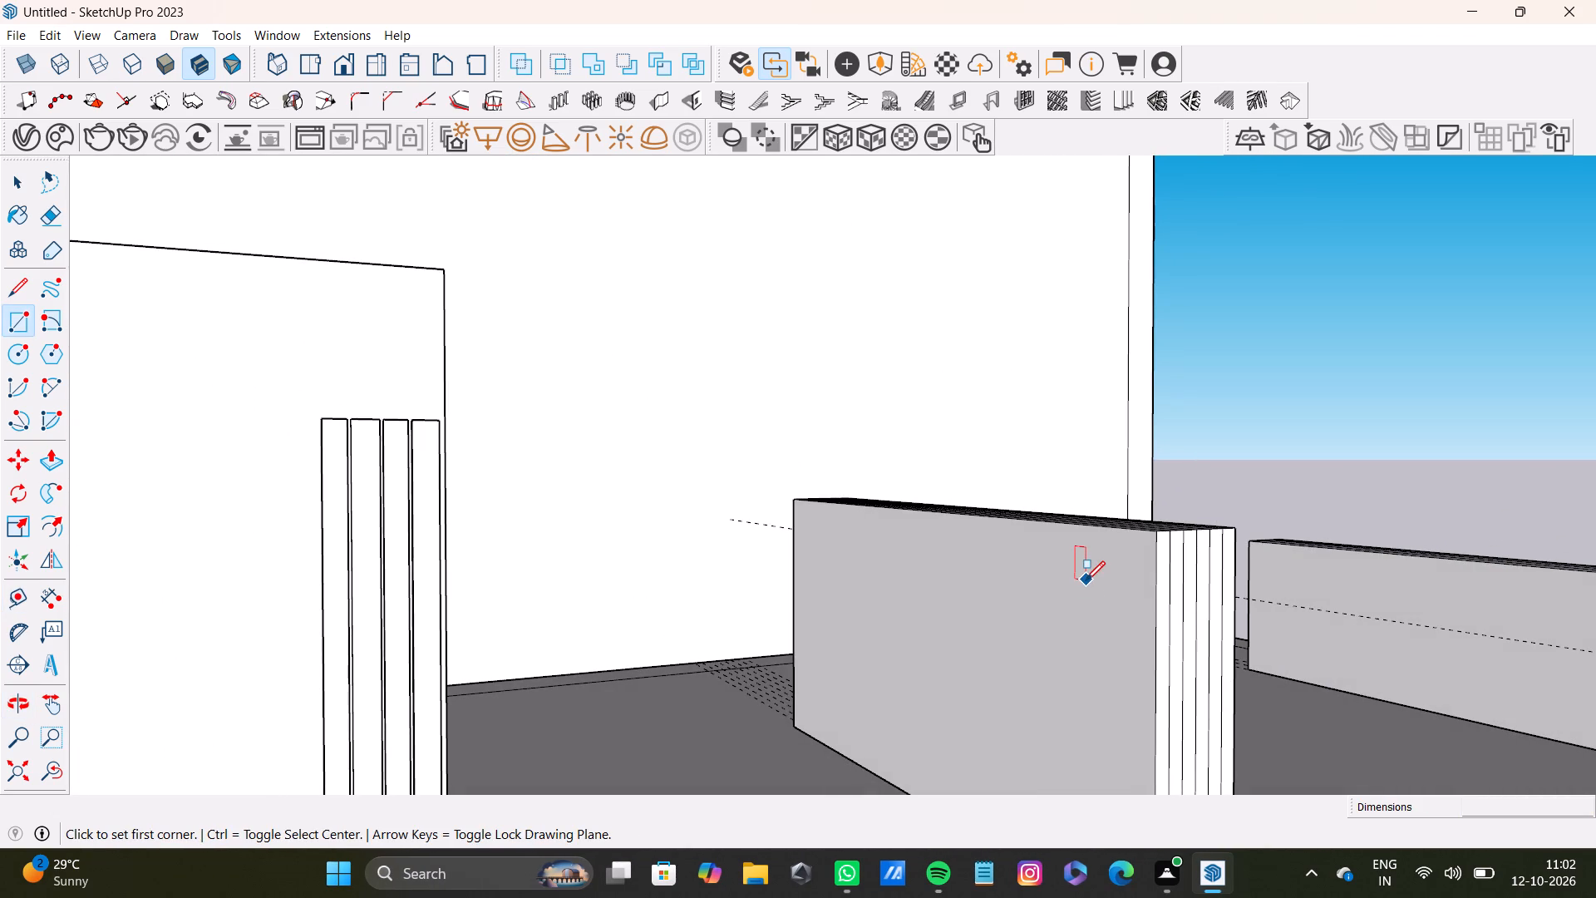
pyautogui.press('t')
pyautogui.click(1136, 526)
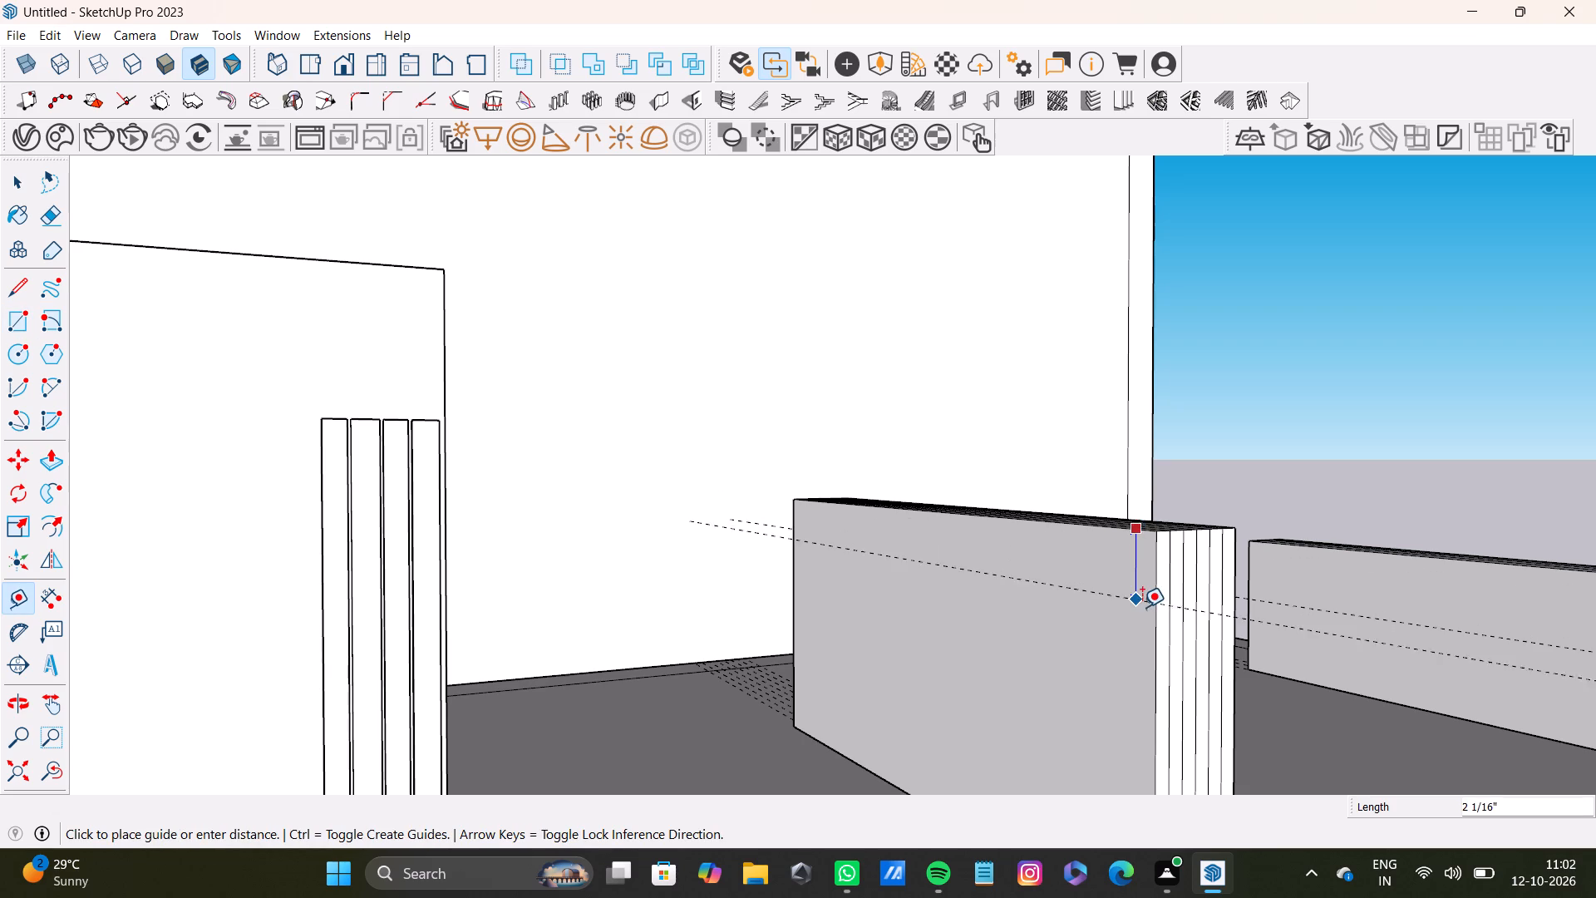
pyautogui.write('2"')
pyautogui.press('Return')
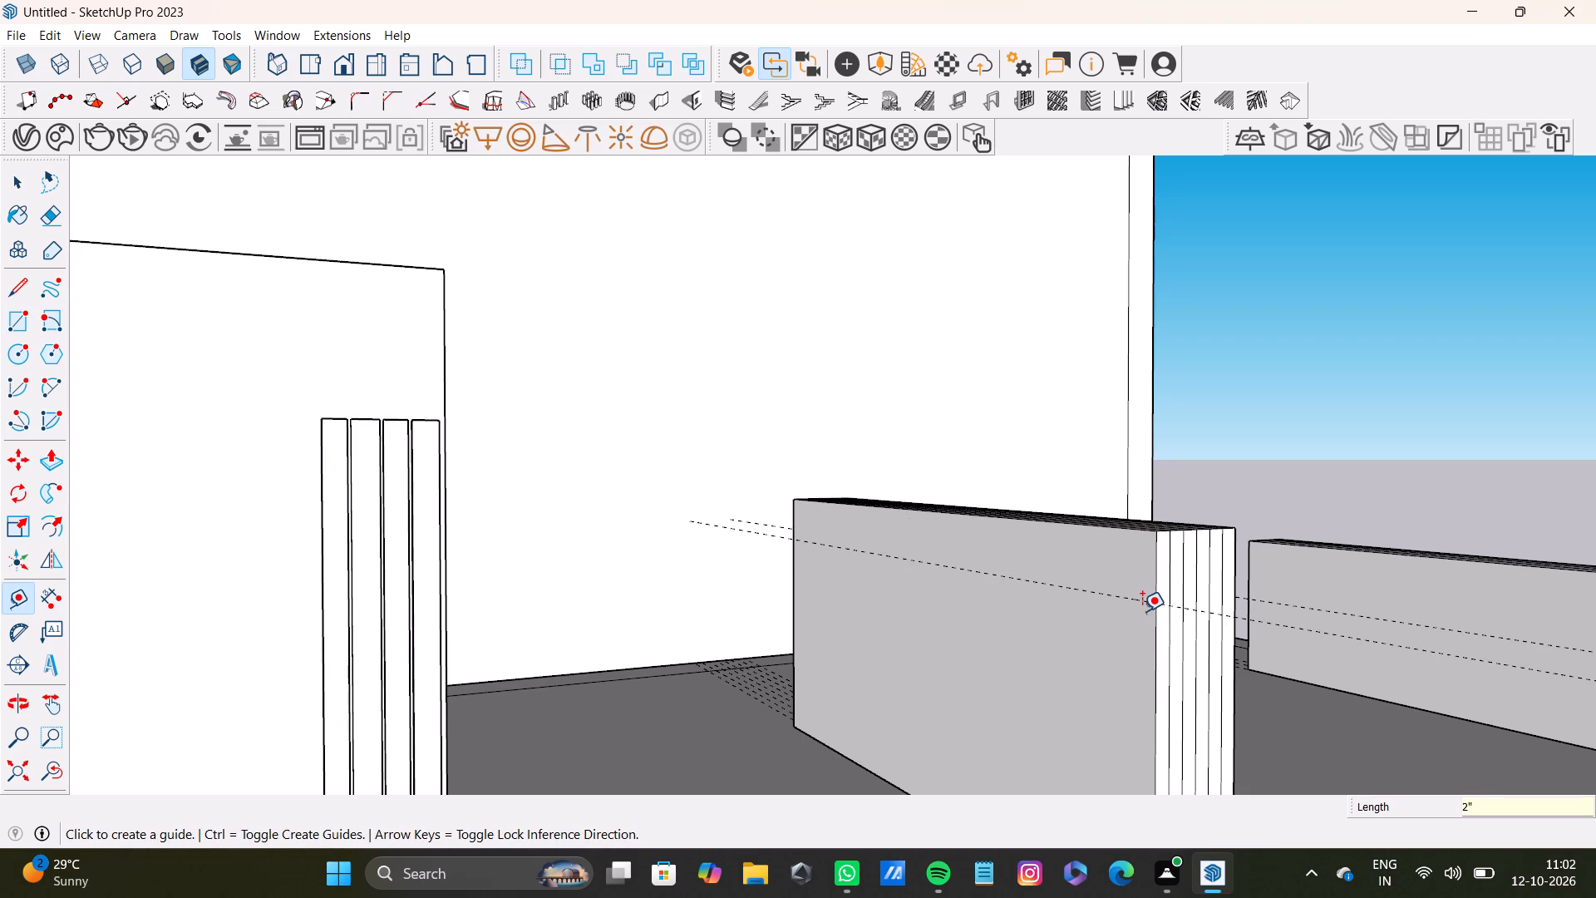
# Examine the guides on both side faces of the panel block nearest the floor box.
pyautogui.scroll(-7, 938, 594)
pyautogui.moveTo(1111, 648); pyautogui.dragTo(599, 719, button='middle')
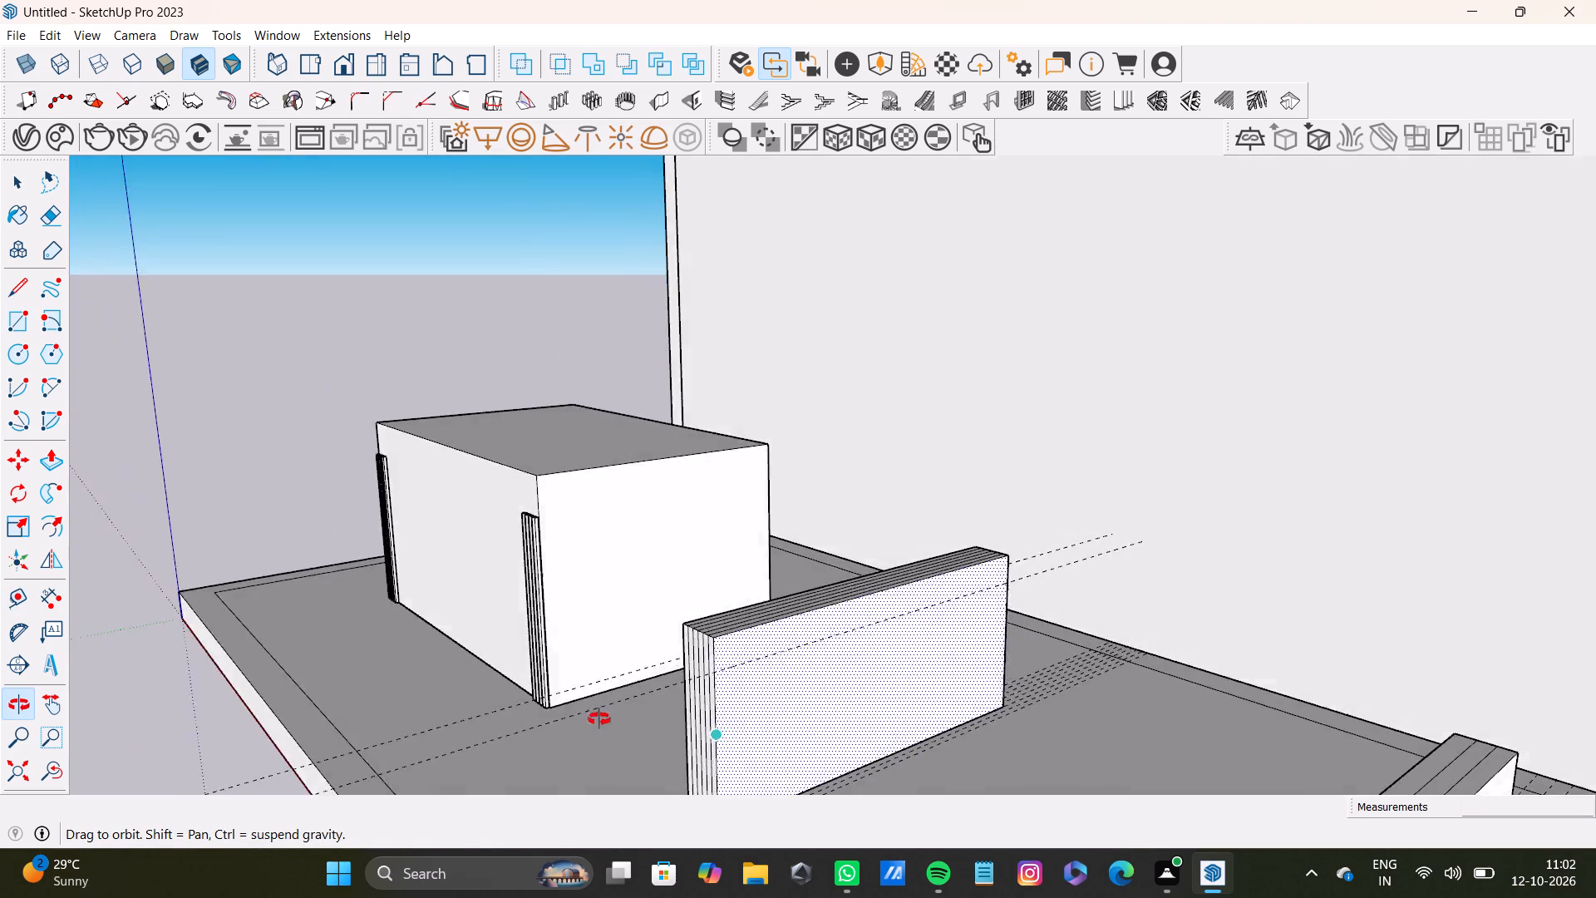
pyautogui.moveTo(599, 719); pyautogui.dragTo(611, 712, button='middle')
pyautogui.scroll(-1, 717, 697)
pyautogui.scroll(9, 783, 585)
pyautogui.scroll(-7, 836, 721)
pyautogui.keyDown('shift'); pyautogui.moveTo(872, 724); pyautogui.dragTo(820, 663, button='middle'); pyautogui.keyUp('shift')
pyautogui.scroll(4, 824, 669)
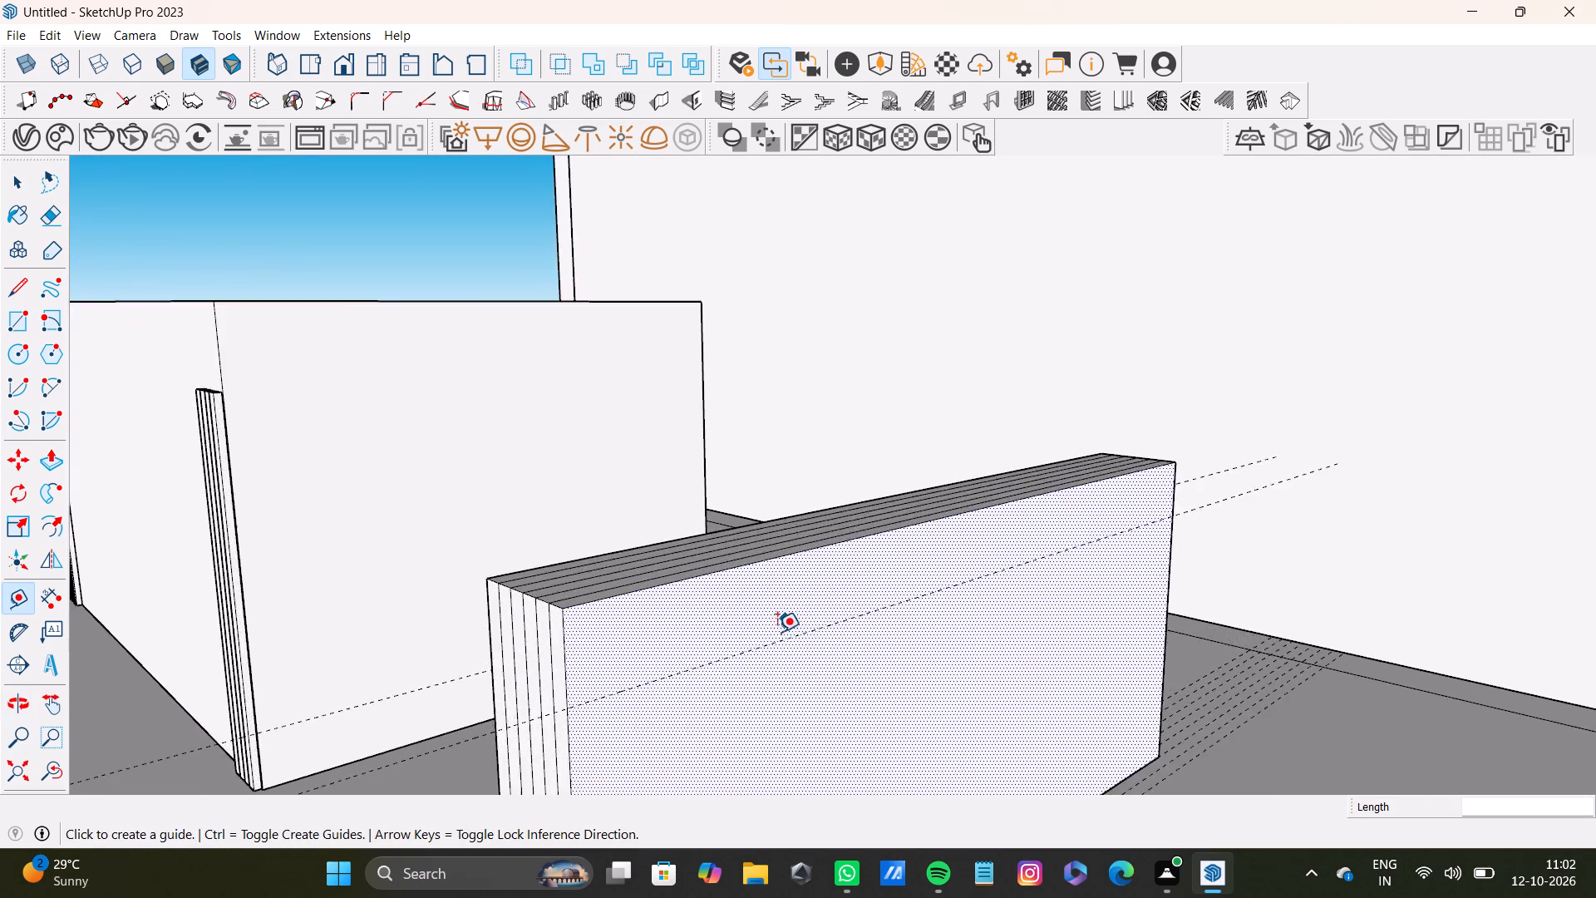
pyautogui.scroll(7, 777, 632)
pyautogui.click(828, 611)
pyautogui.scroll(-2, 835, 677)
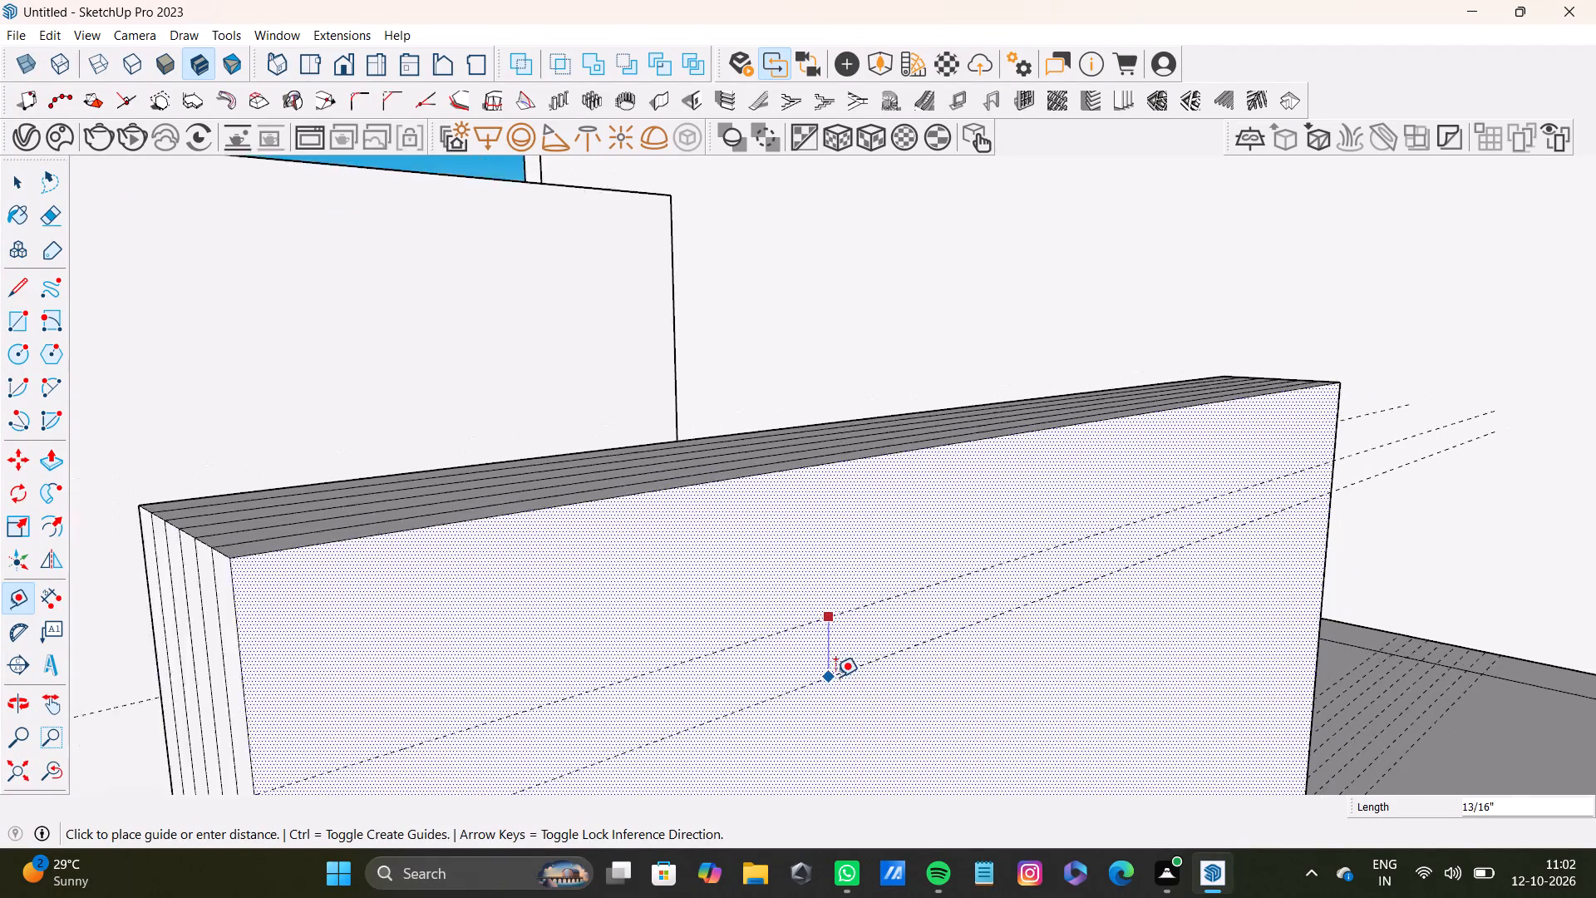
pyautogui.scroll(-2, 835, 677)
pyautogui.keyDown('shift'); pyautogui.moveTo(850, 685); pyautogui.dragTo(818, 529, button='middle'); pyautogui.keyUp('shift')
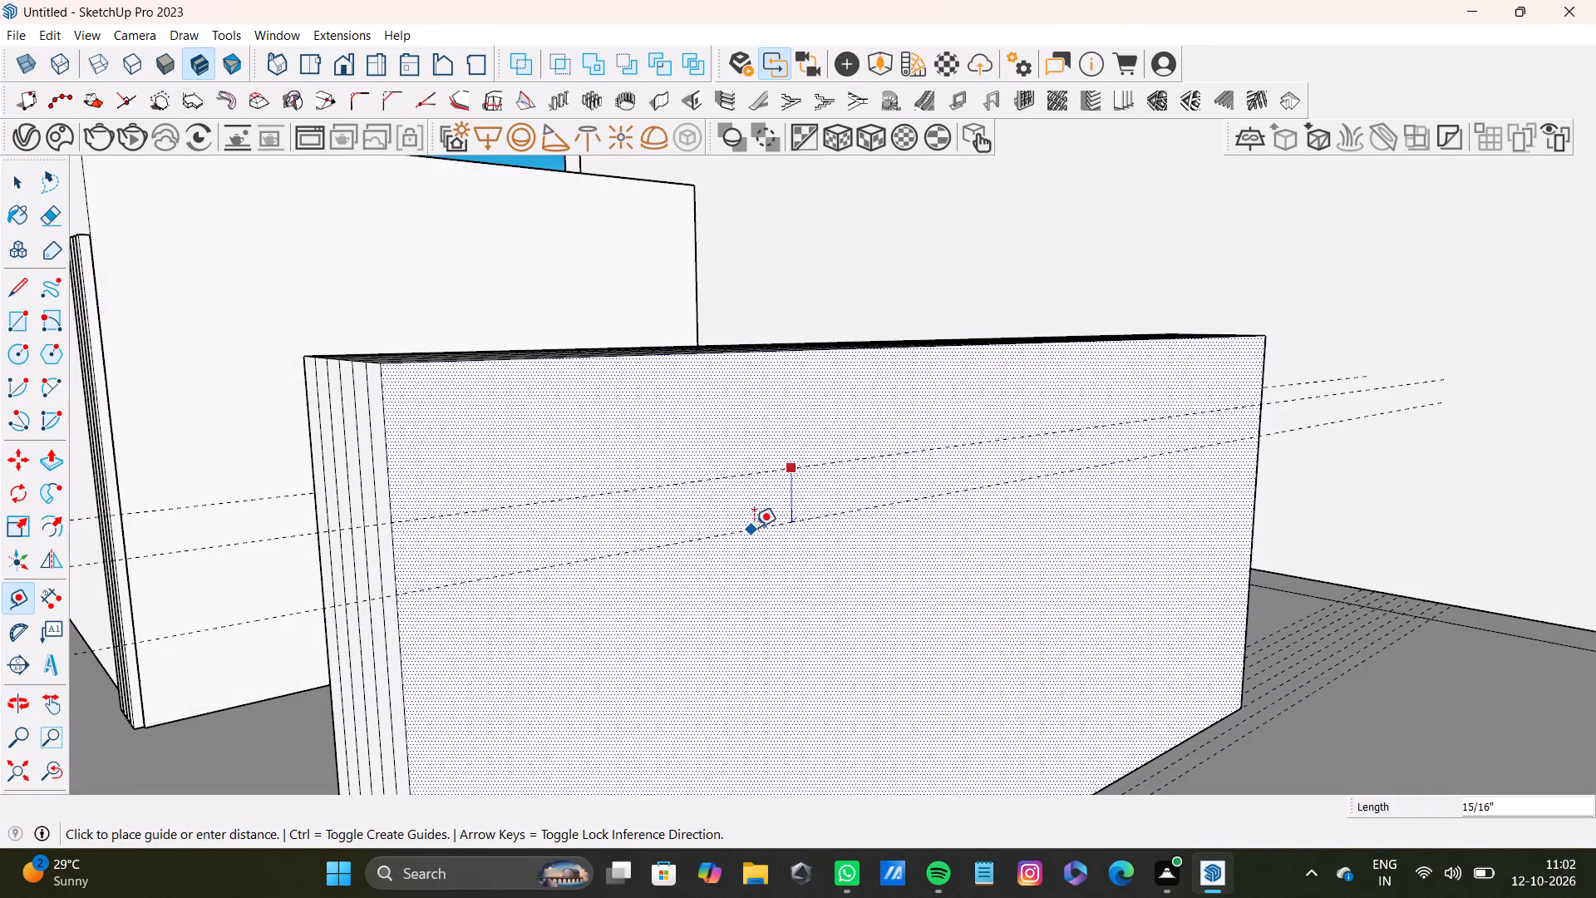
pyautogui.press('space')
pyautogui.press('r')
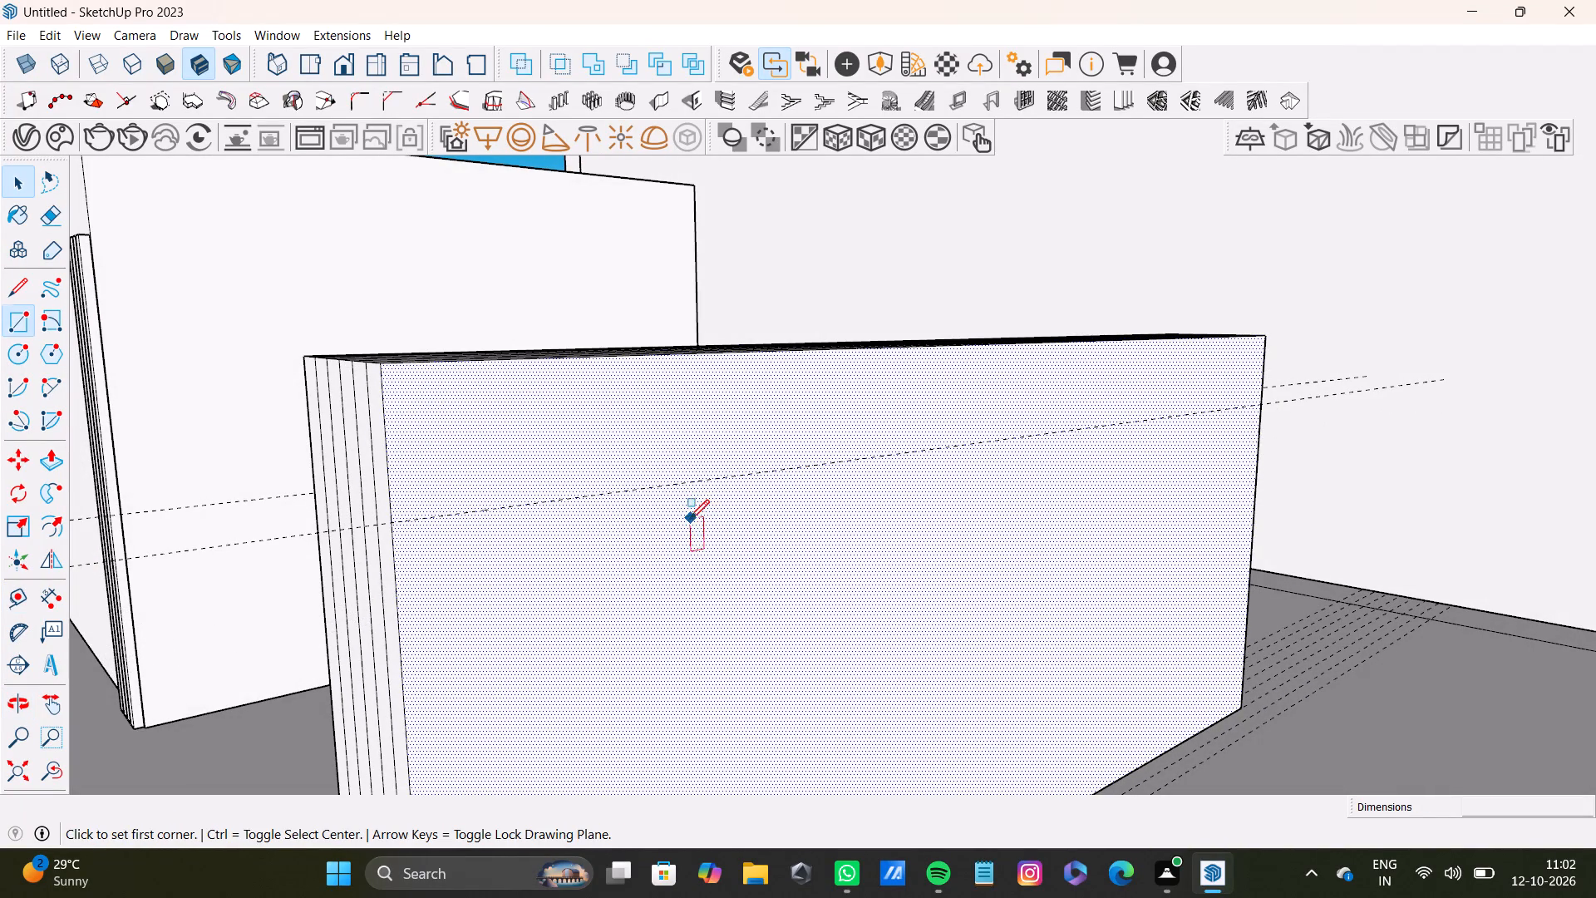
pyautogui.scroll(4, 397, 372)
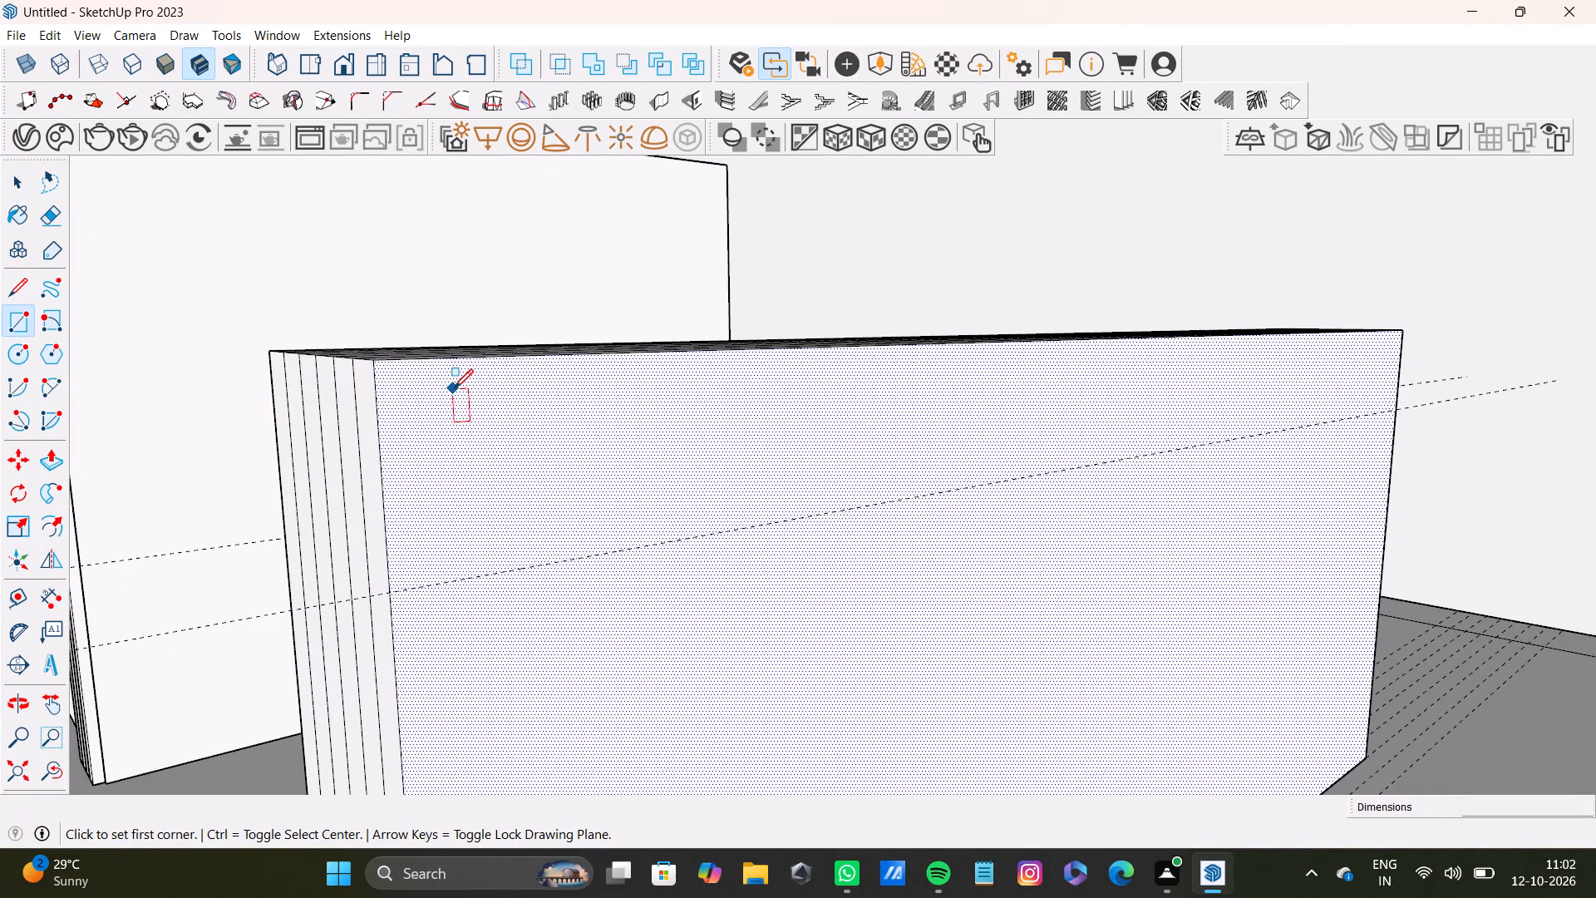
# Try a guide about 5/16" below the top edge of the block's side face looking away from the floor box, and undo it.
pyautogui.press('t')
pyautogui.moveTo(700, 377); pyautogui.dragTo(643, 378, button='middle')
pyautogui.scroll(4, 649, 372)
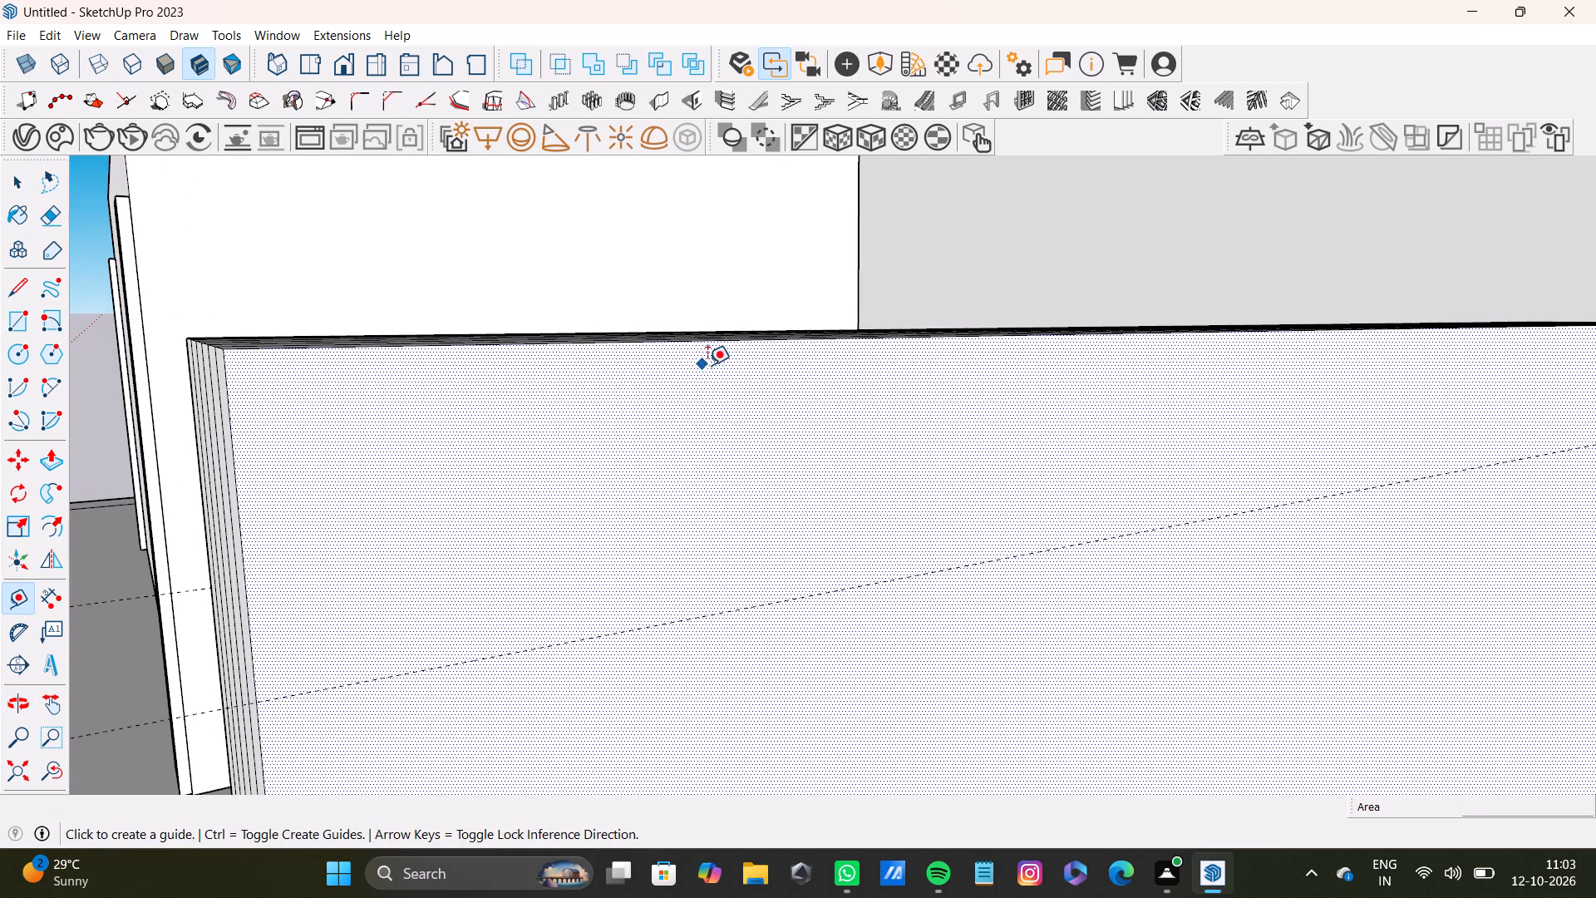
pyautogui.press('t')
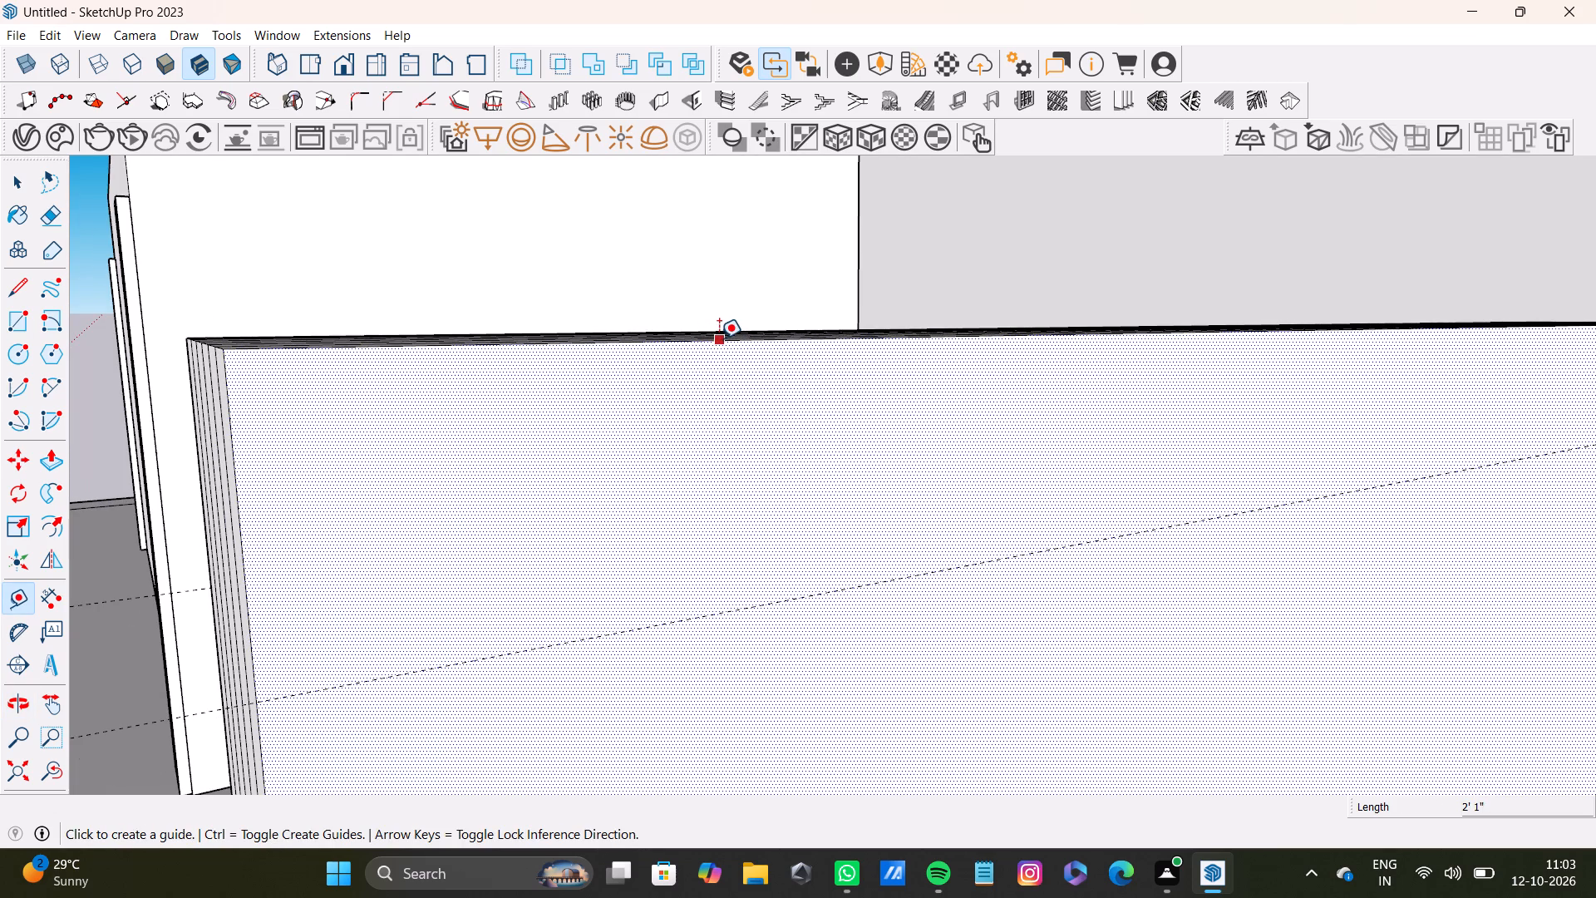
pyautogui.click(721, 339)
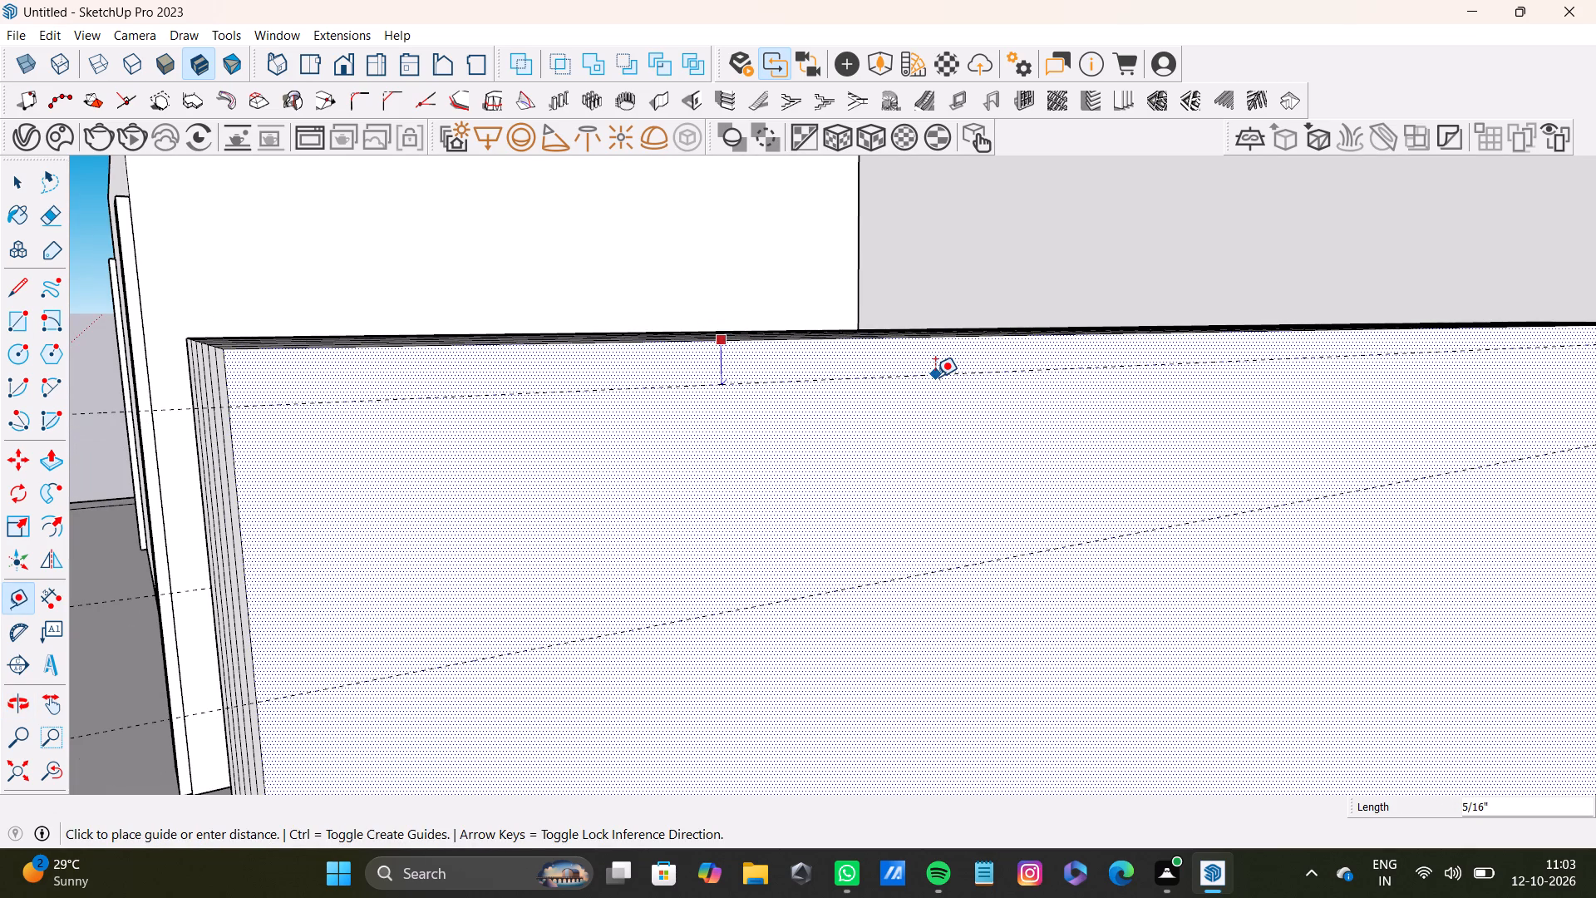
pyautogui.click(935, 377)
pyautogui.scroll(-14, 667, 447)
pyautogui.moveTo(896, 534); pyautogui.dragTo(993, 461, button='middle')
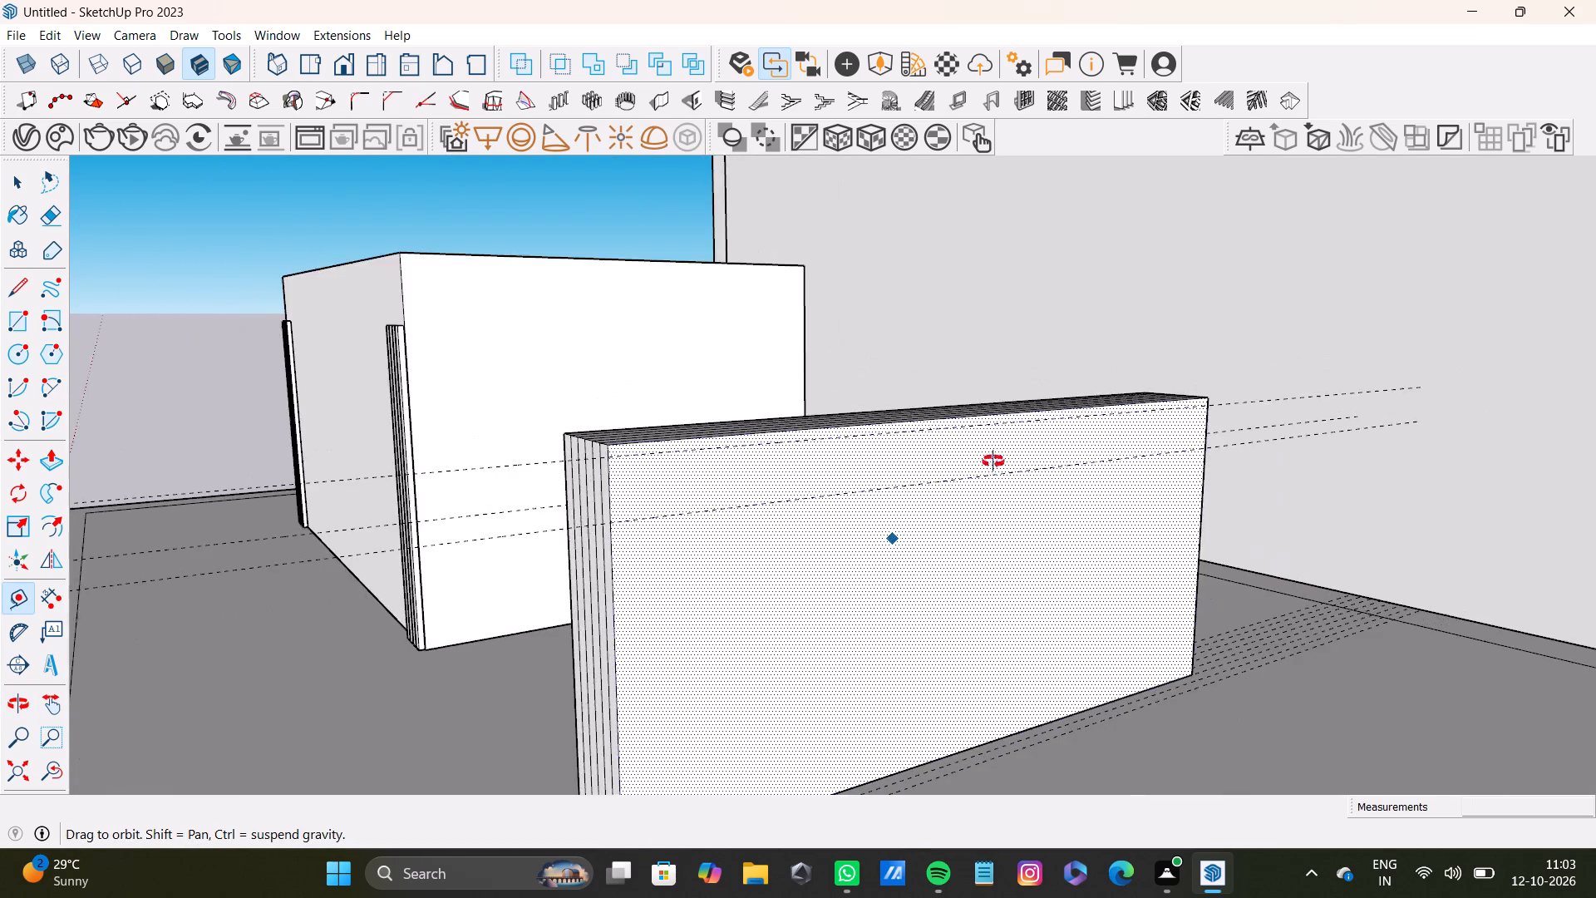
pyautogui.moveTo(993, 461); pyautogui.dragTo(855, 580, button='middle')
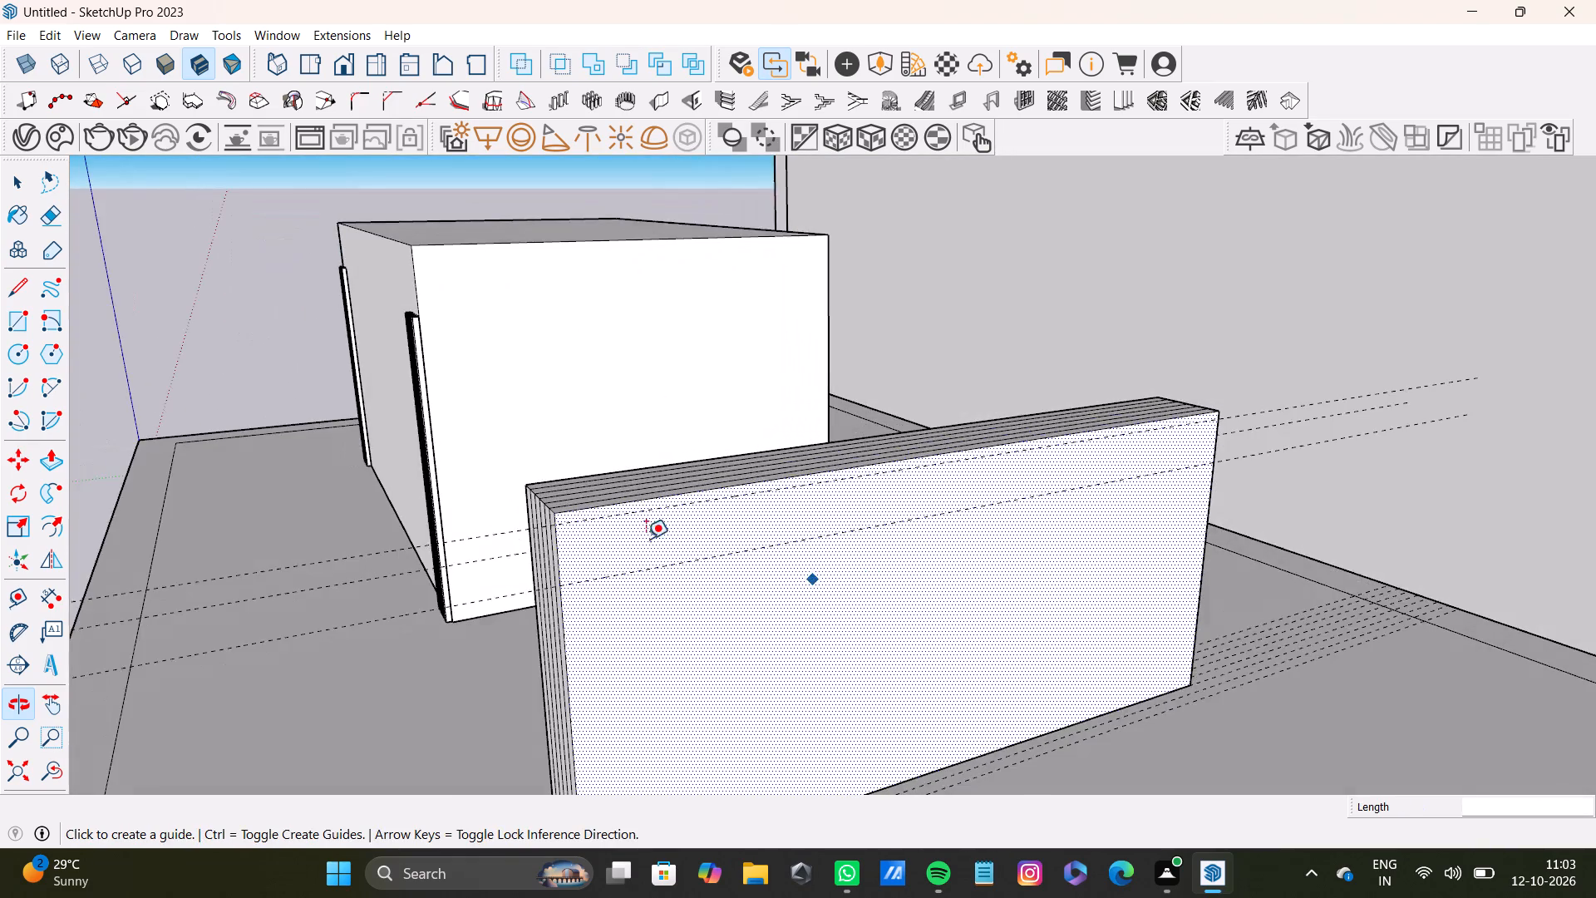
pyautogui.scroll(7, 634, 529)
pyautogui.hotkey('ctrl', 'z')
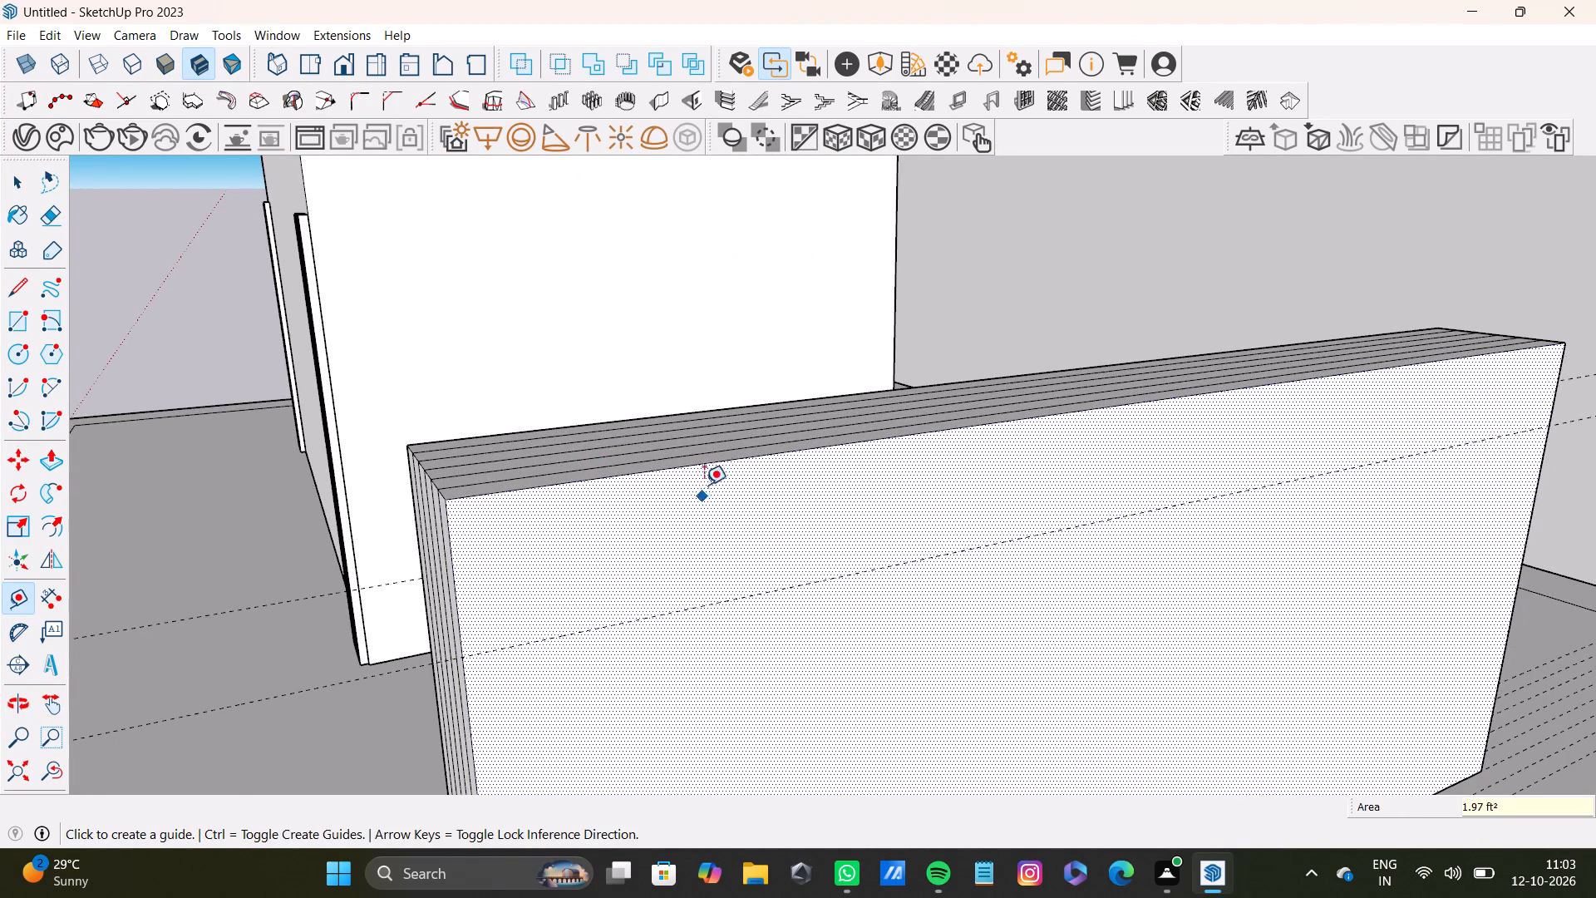
# Place a guide about 5/16" below the top edge on the block's side face that looks away from the floor box.
pyautogui.scroll(7, 706, 474)
pyautogui.moveTo(821, 479); pyautogui.dragTo(725, 451, button='middle')
pyautogui.scroll(3, 771, 418)
pyautogui.click(786, 442)
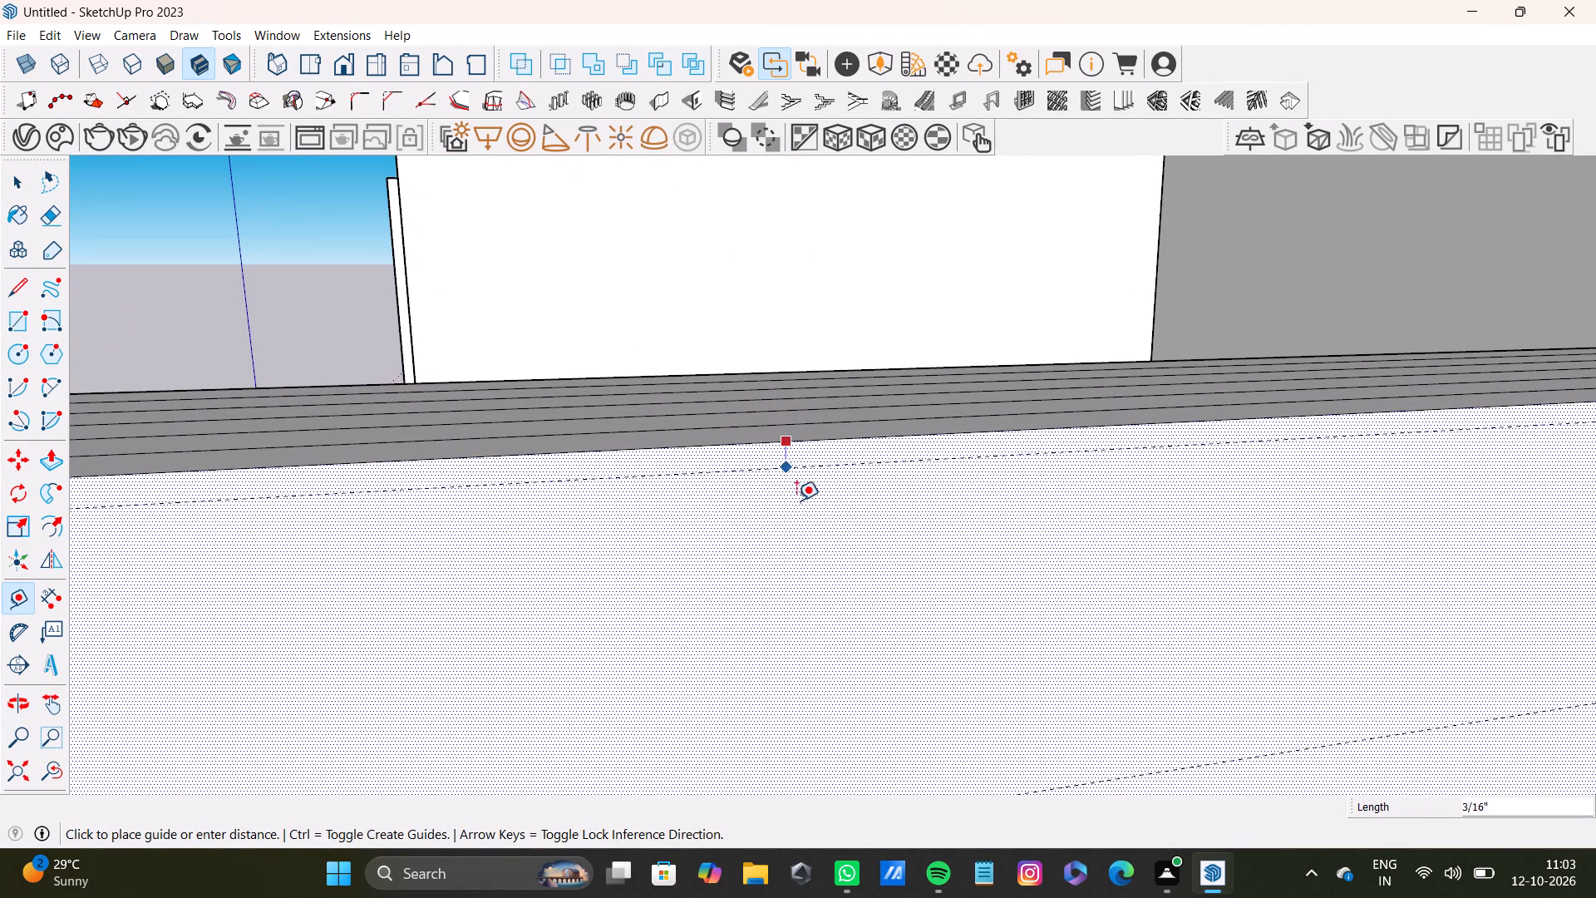
pyautogui.click(800, 511)
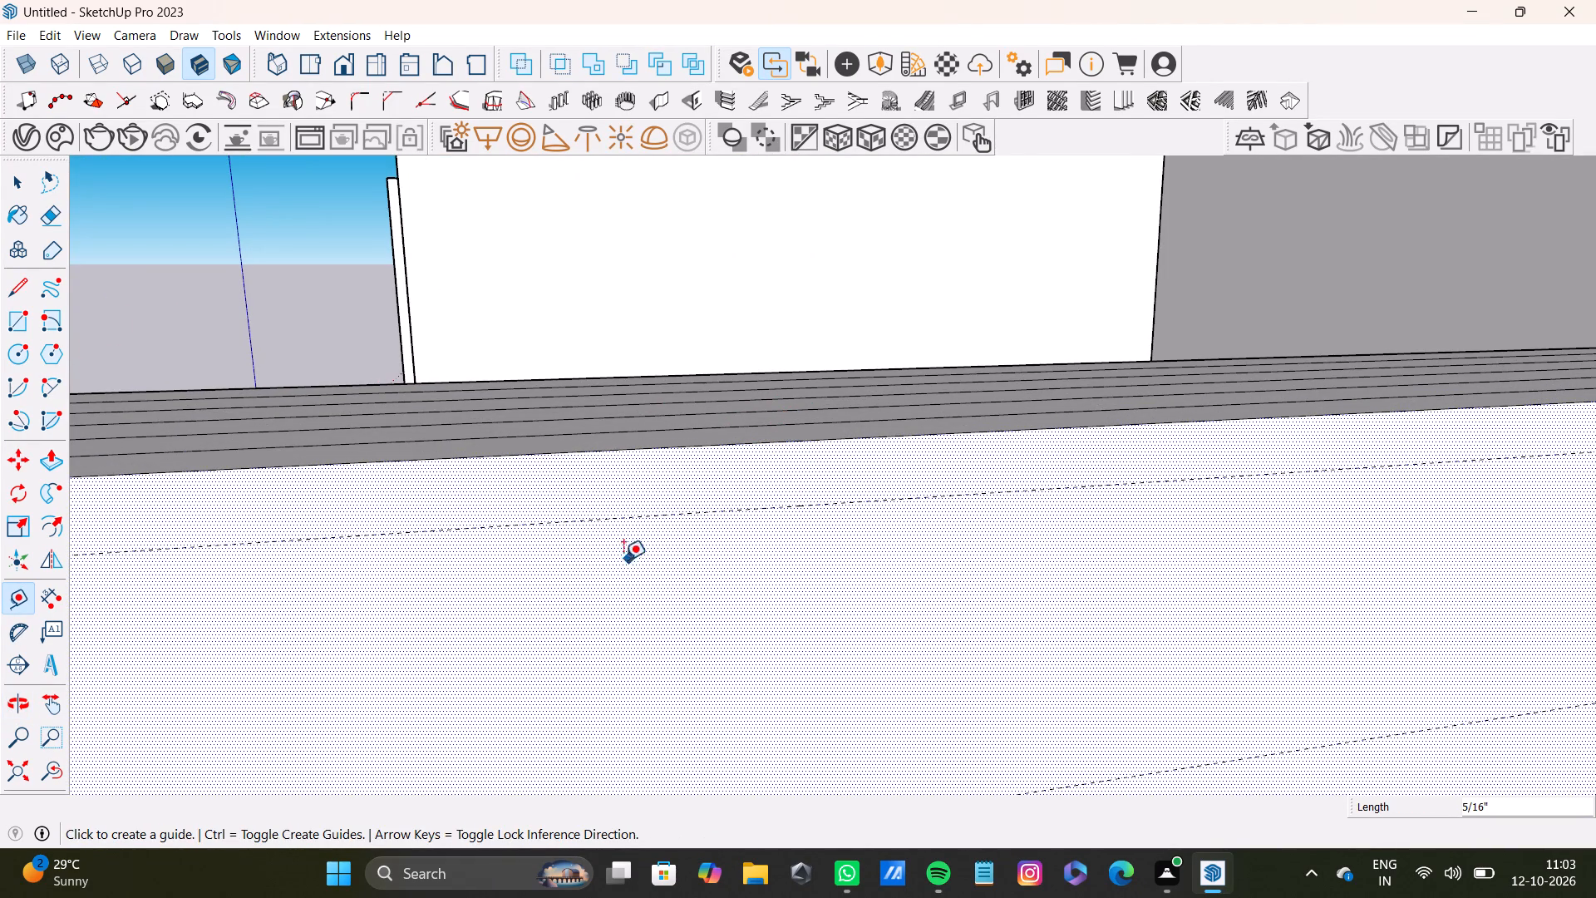
# Place a guide 5/16" below the top edge on the block's opposite side face, the one toward the floor box.
pyautogui.scroll(-13, 623, 560)
pyautogui.moveTo(529, 592); pyautogui.dragTo(1276, 584, button='middle')
pyautogui.scroll(3, 1052, 552)
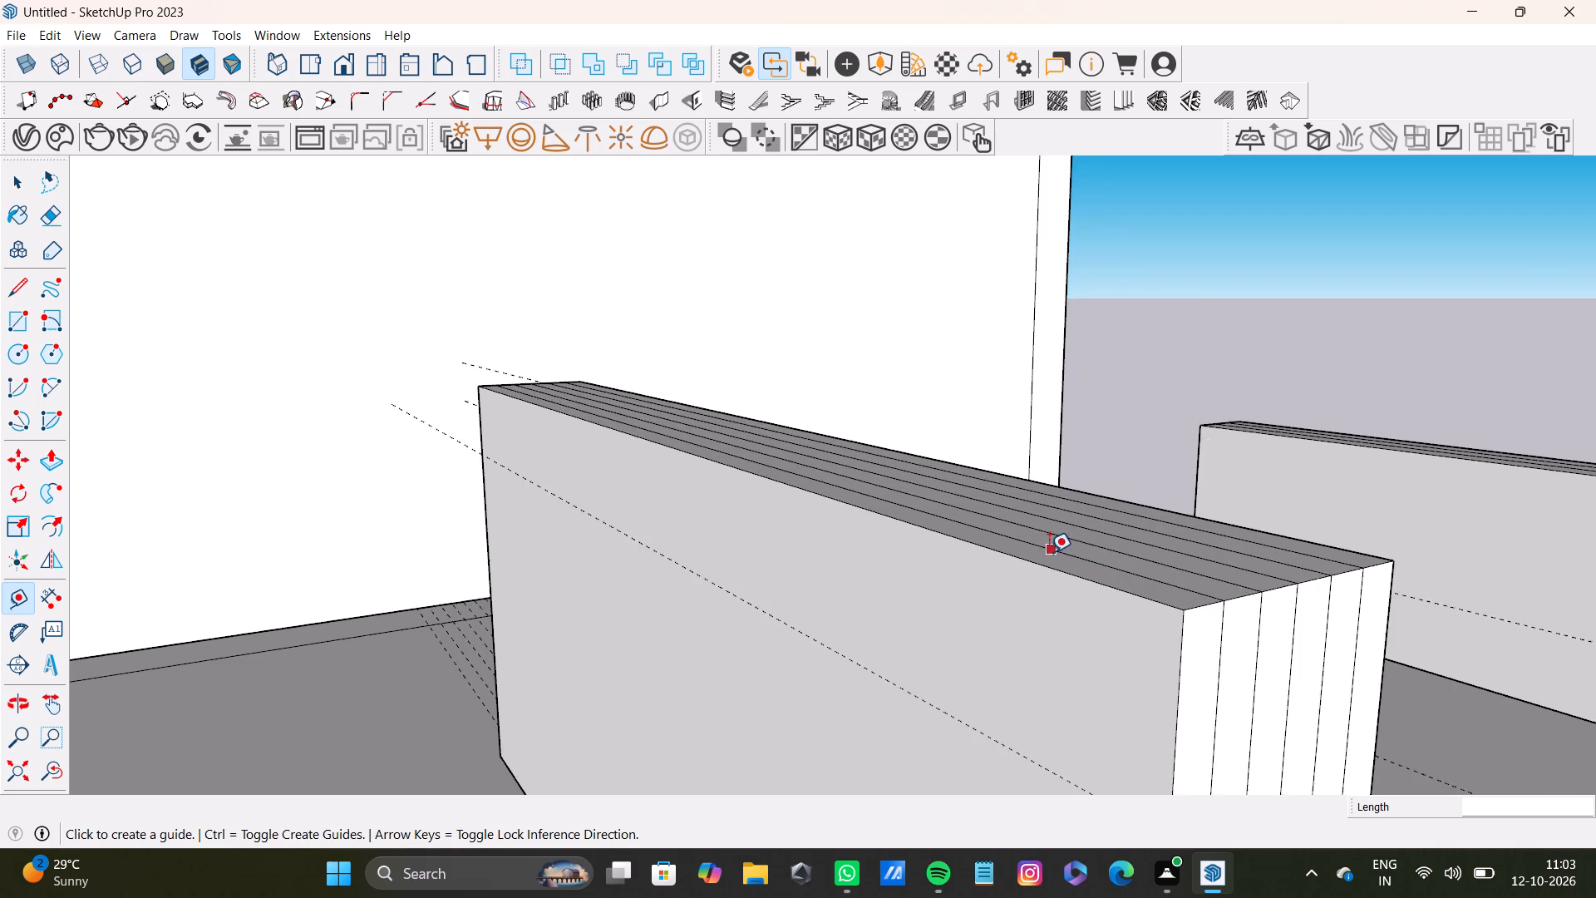
pyautogui.scroll(3, 1049, 552)
pyautogui.click(1061, 575)
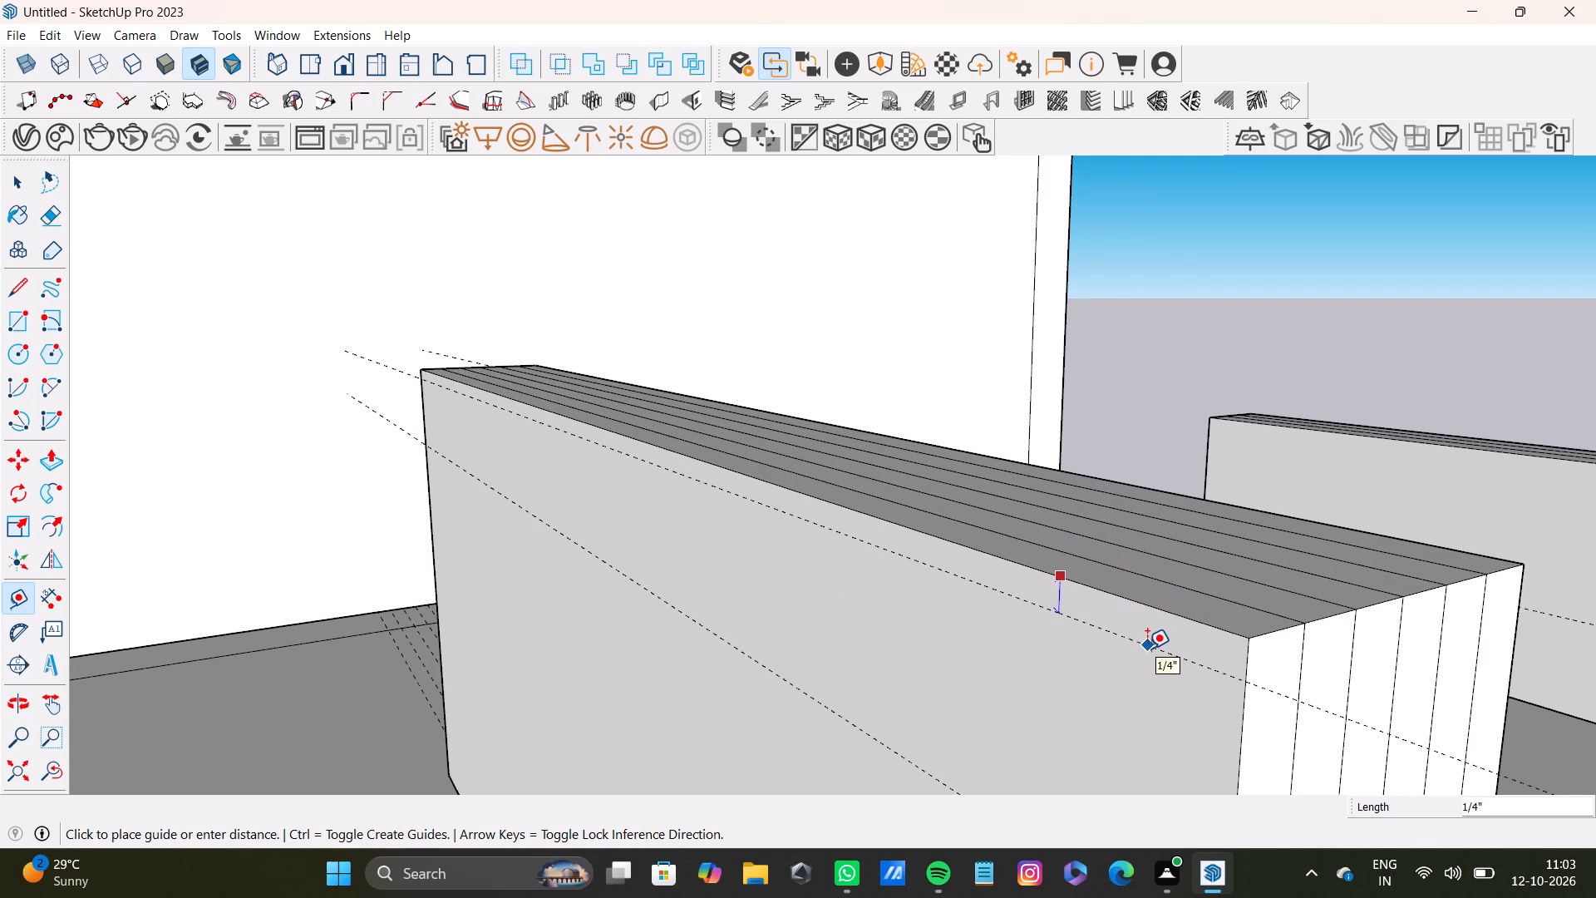
pyautogui.press('5')
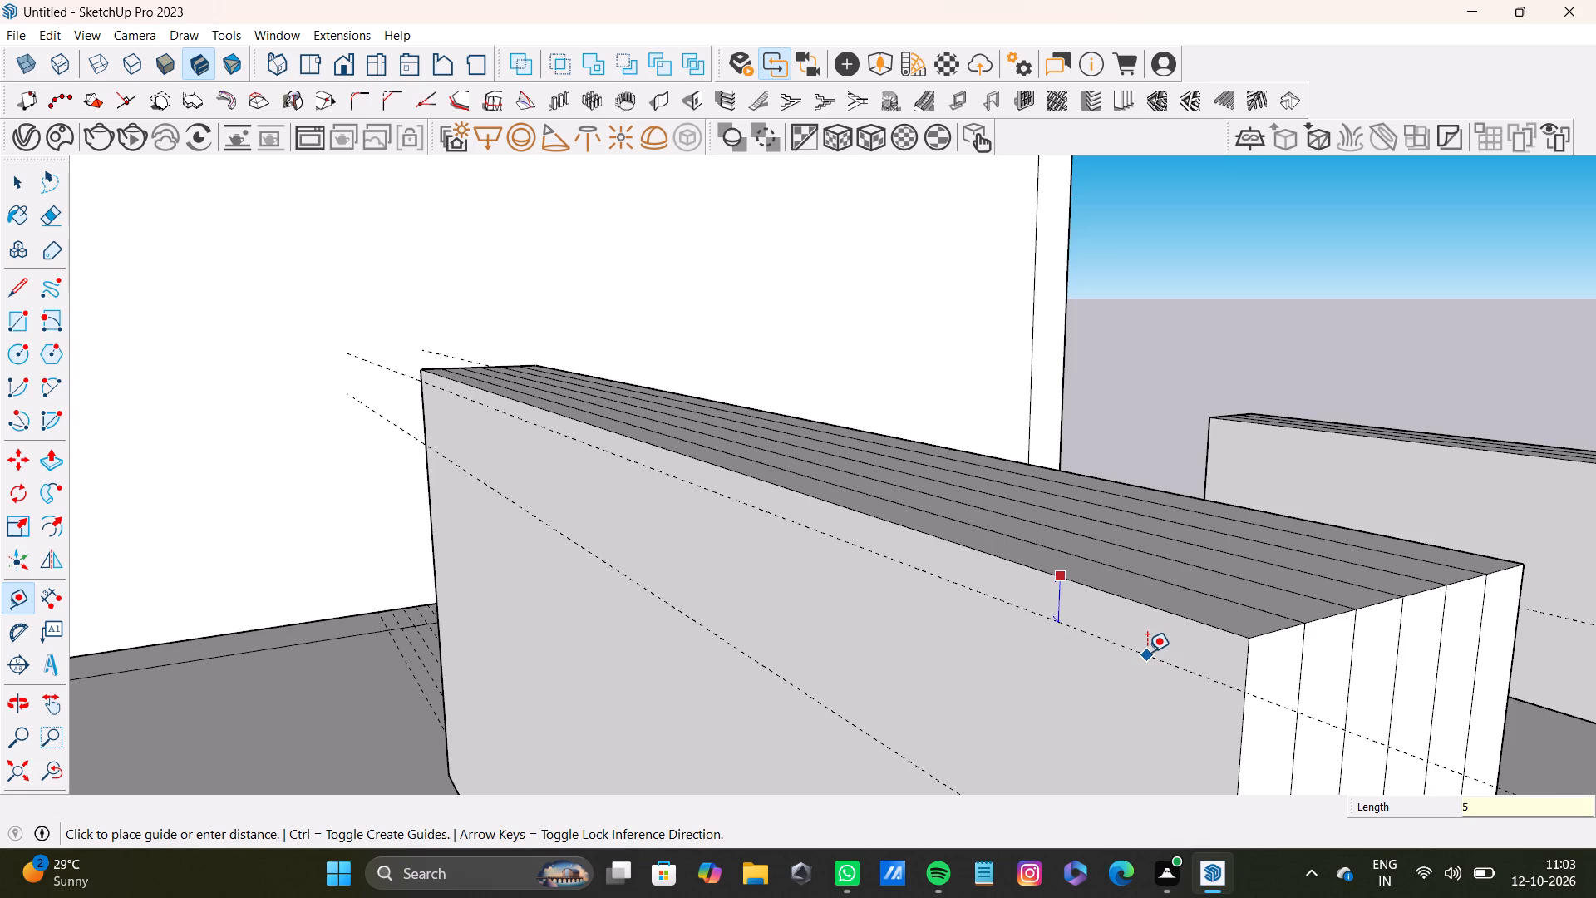
pyautogui.write('/16')
pyautogui.press('Return')
pyautogui.scroll(-9, 913, 643)
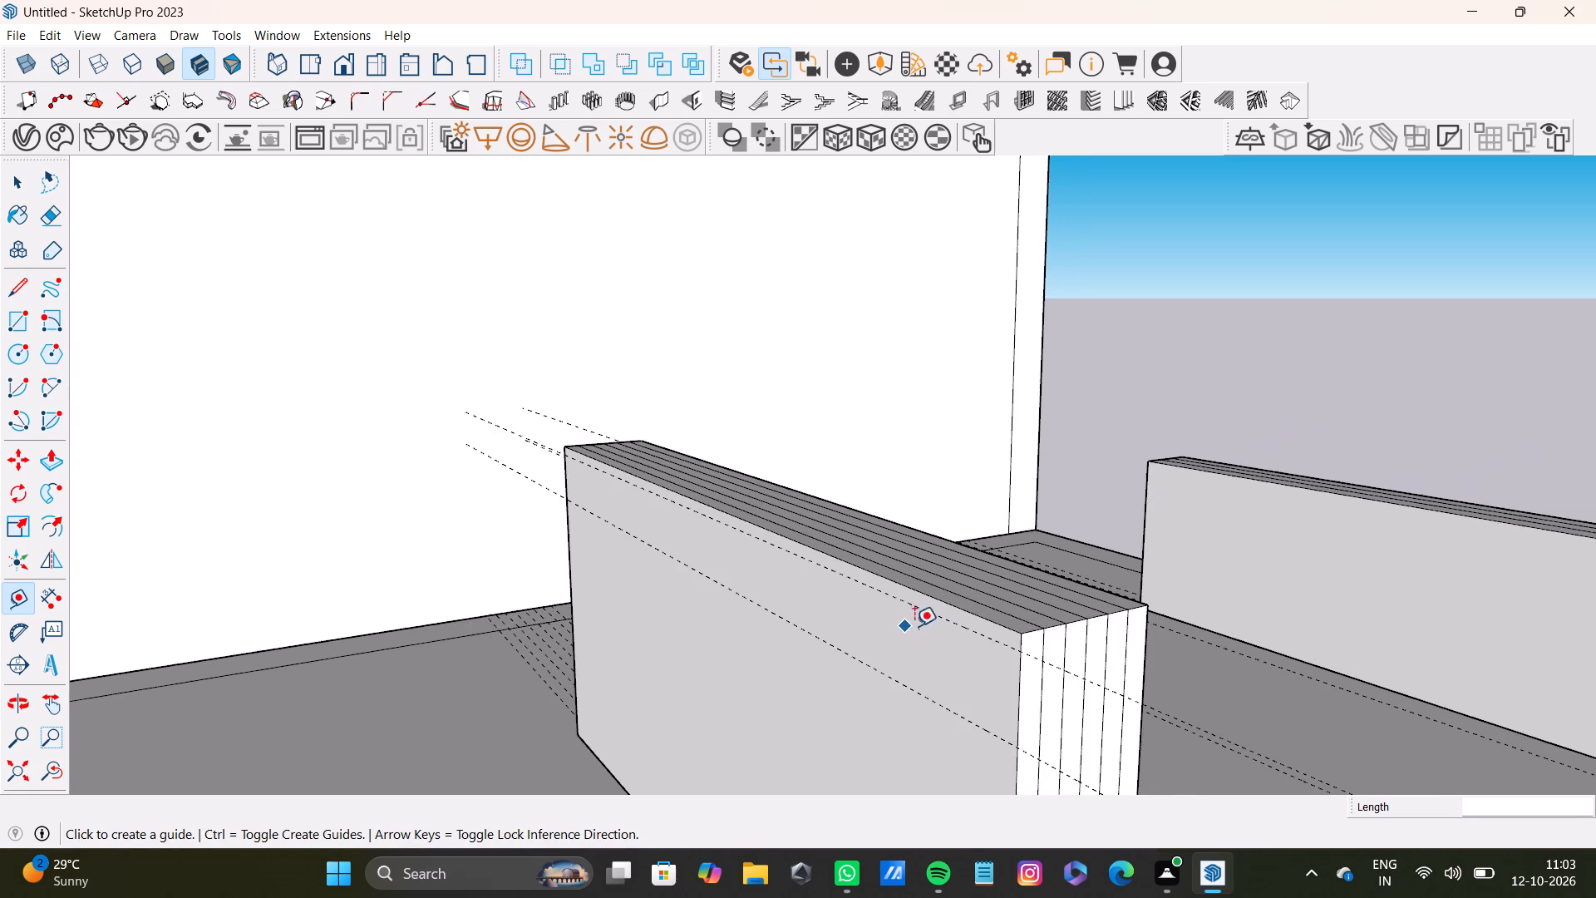
# Draw a 1 11/16" by 2' 1" rectangle between the two guides along the block's side face looking away from the floor box.
pyautogui.moveTo(1044, 626); pyautogui.dragTo(525, 599, button='middle')
pyautogui.scroll(-4, 975, 656)
pyautogui.moveTo(1199, 693); pyautogui.dragTo(1116, 658, button='middle')
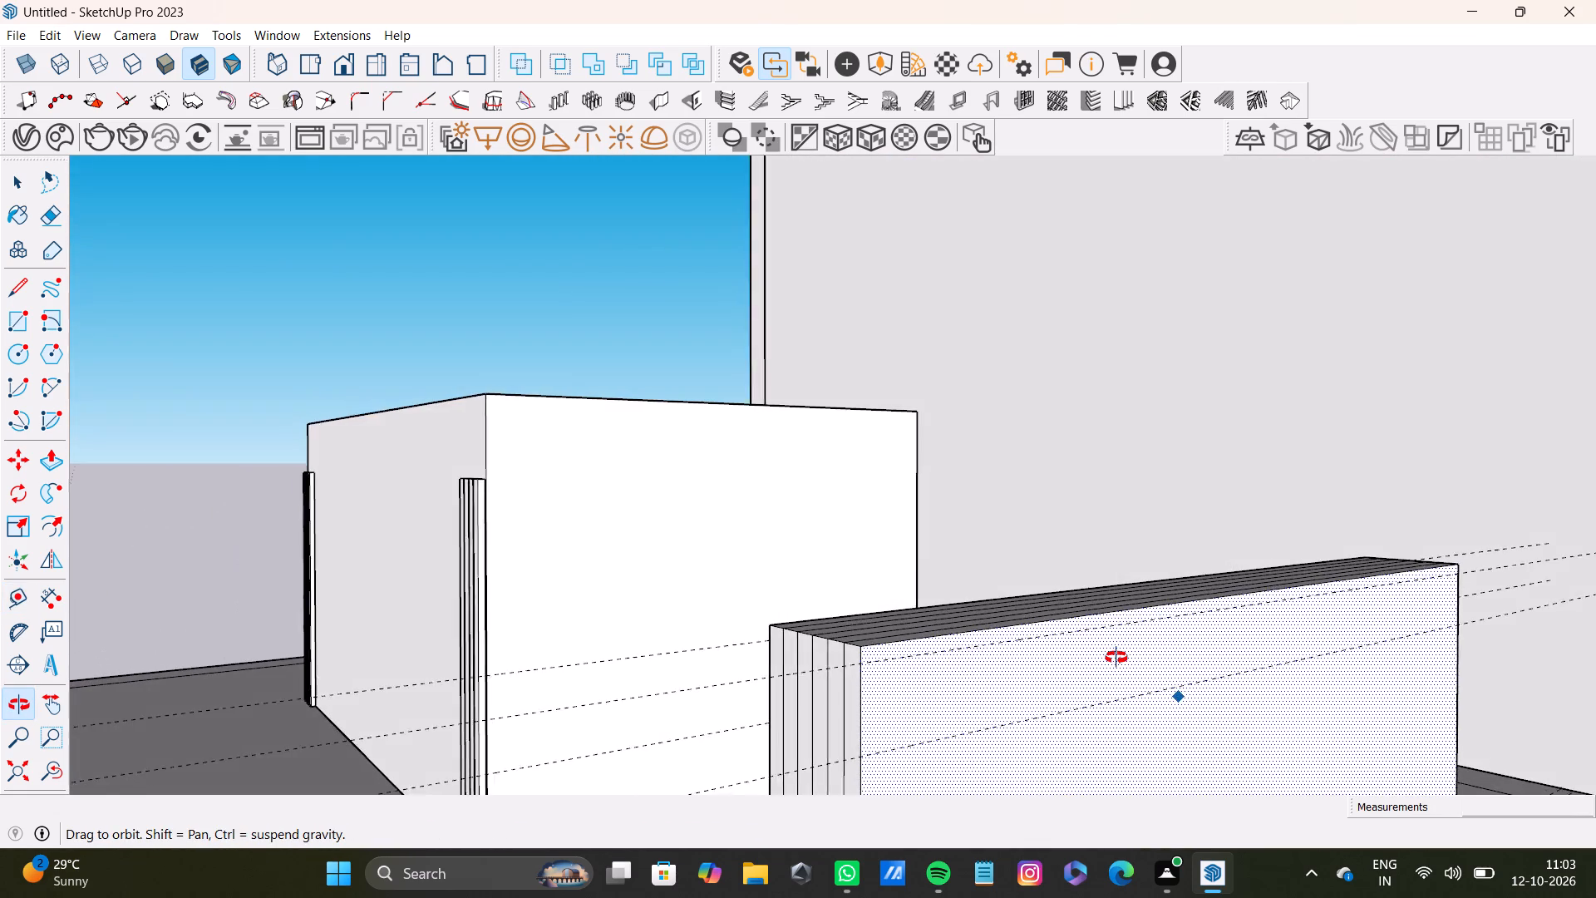
pyautogui.moveTo(1116, 658); pyautogui.dragTo(771, 698, button='middle')
pyautogui.press('r')
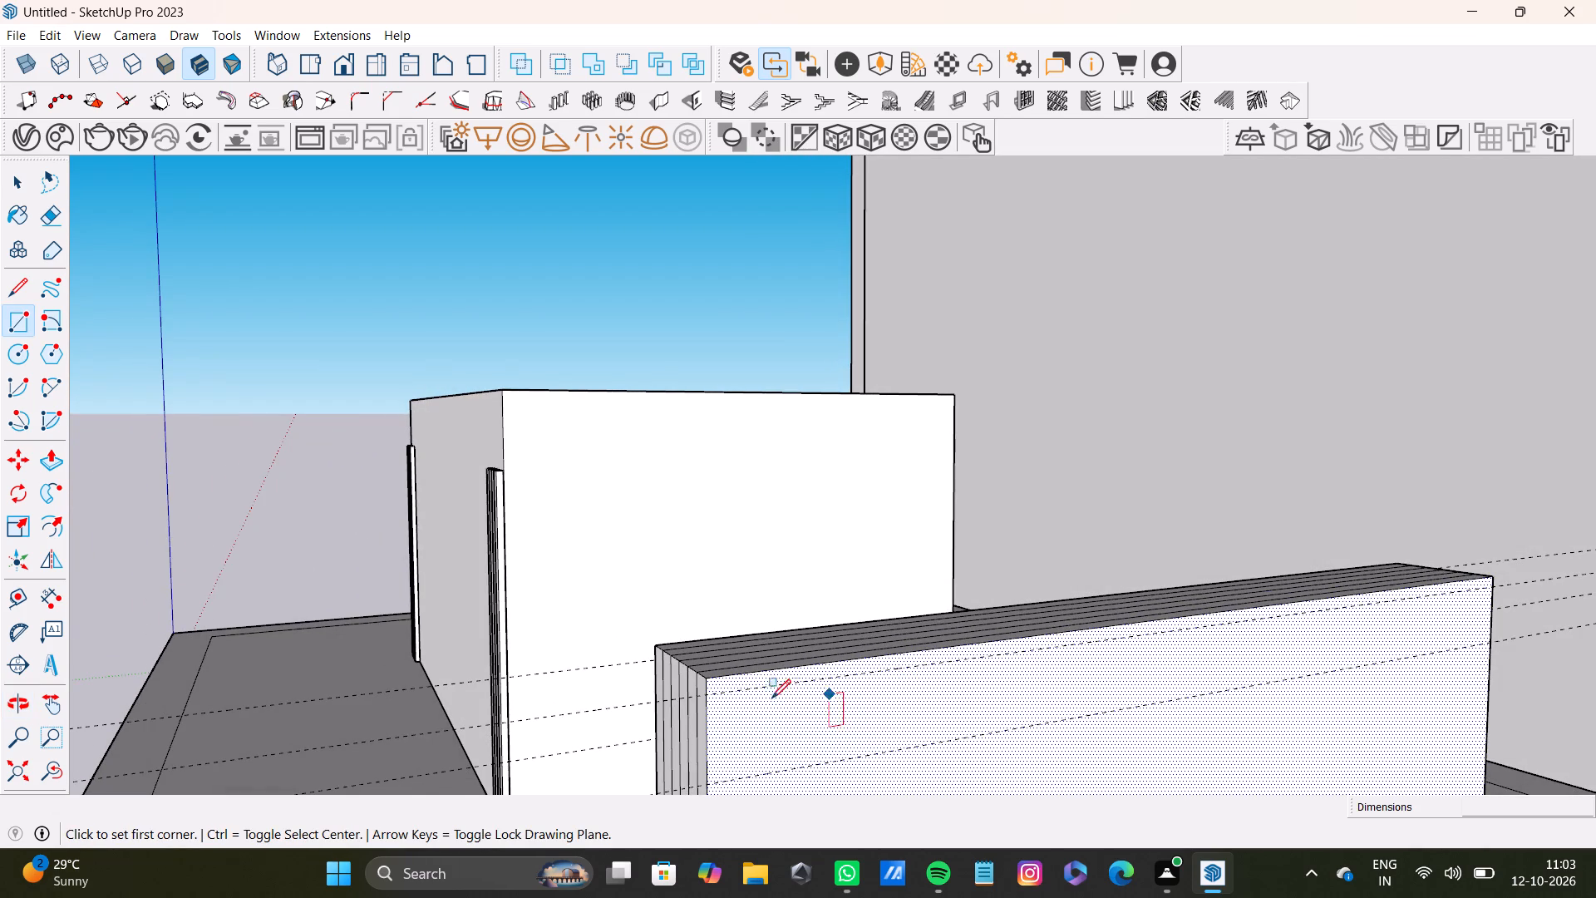
pyautogui.moveTo(771, 698); pyautogui.dragTo(718, 698, button='middle')
pyautogui.moveTo(999, 677); pyautogui.dragTo(853, 688, button='middle')
pyautogui.press('r')
pyautogui.scroll(2, 493, 716)
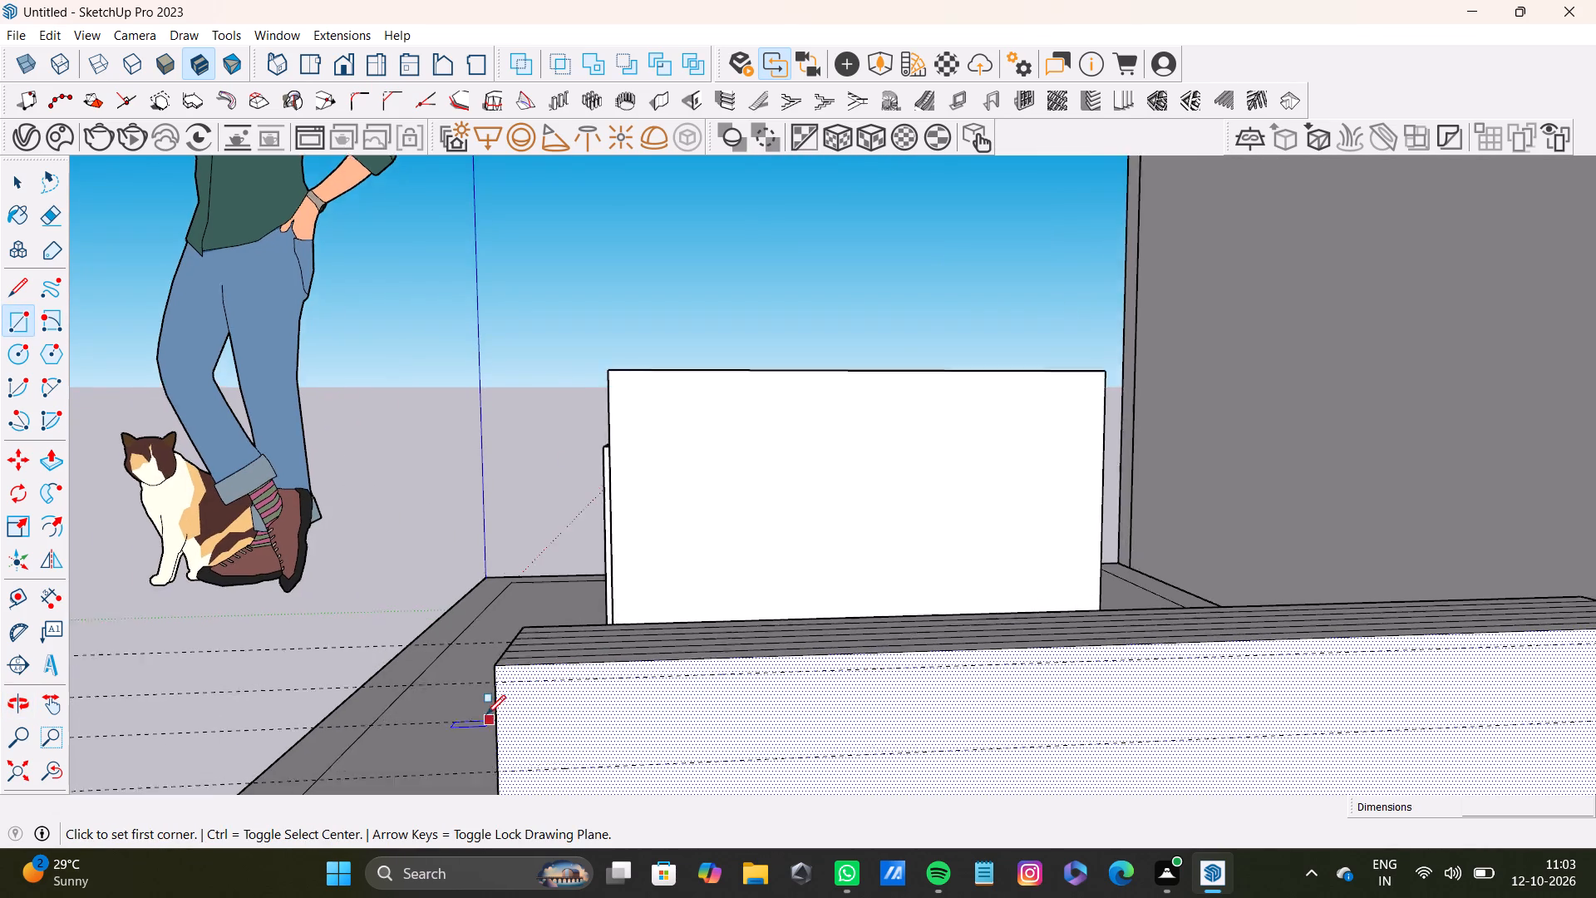
pyautogui.scroll(4, 486, 714)
pyautogui.scroll(-10, 806, 644)
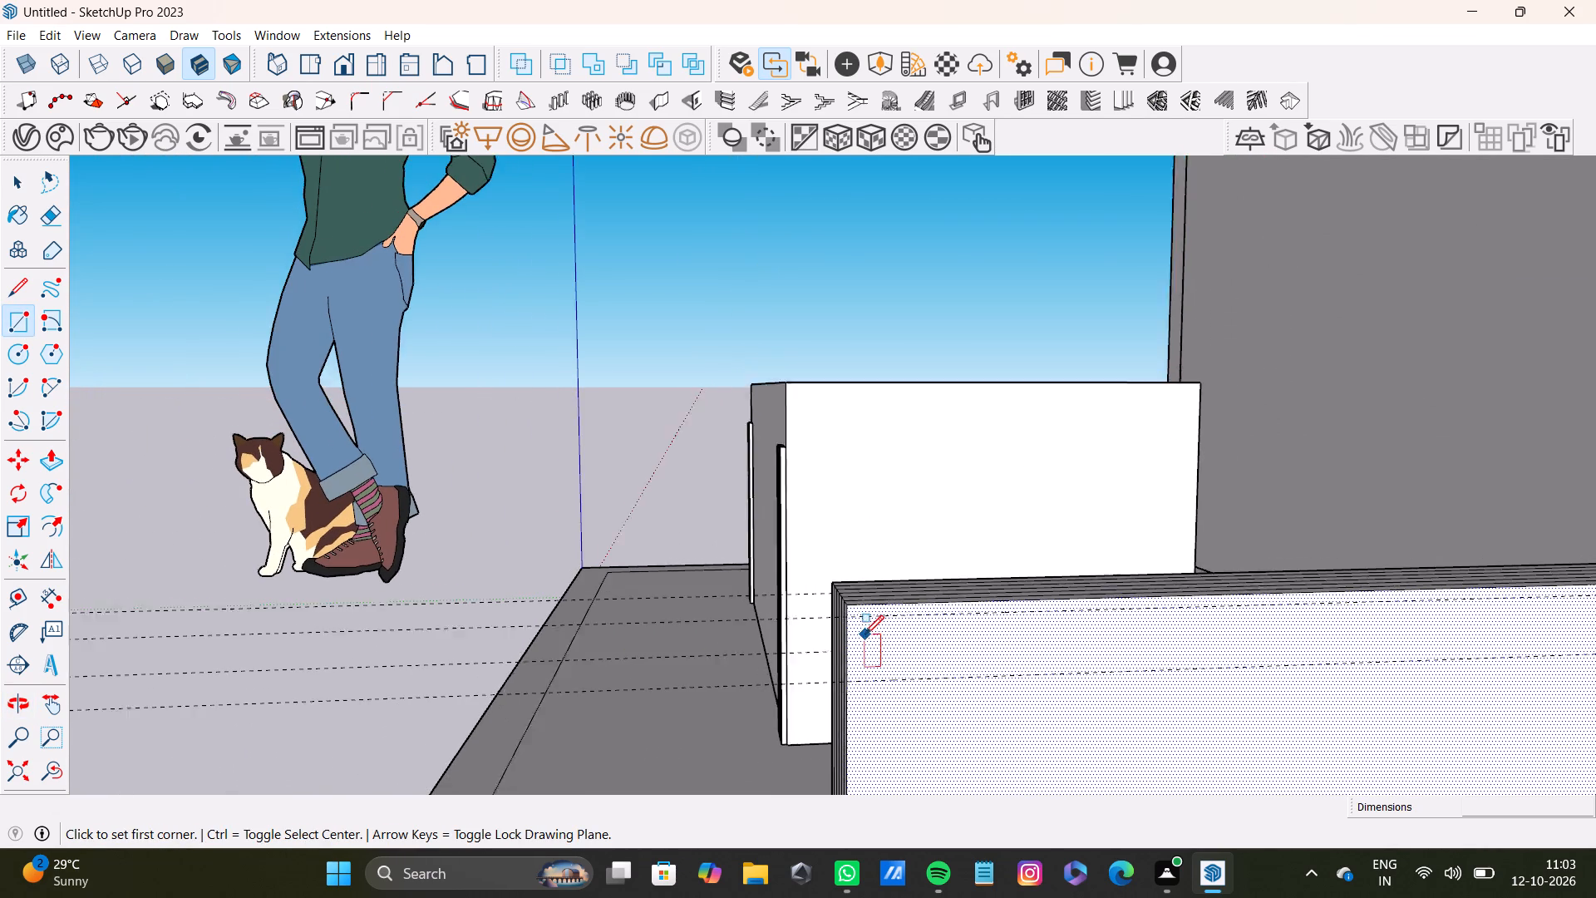
pyautogui.scroll(-1, 864, 634)
pyautogui.keyDown('shift'); pyautogui.moveTo(938, 664); pyautogui.dragTo(771, 654, button='middle'); pyautogui.keyUp('shift')
pyautogui.scroll(3, 666, 625)
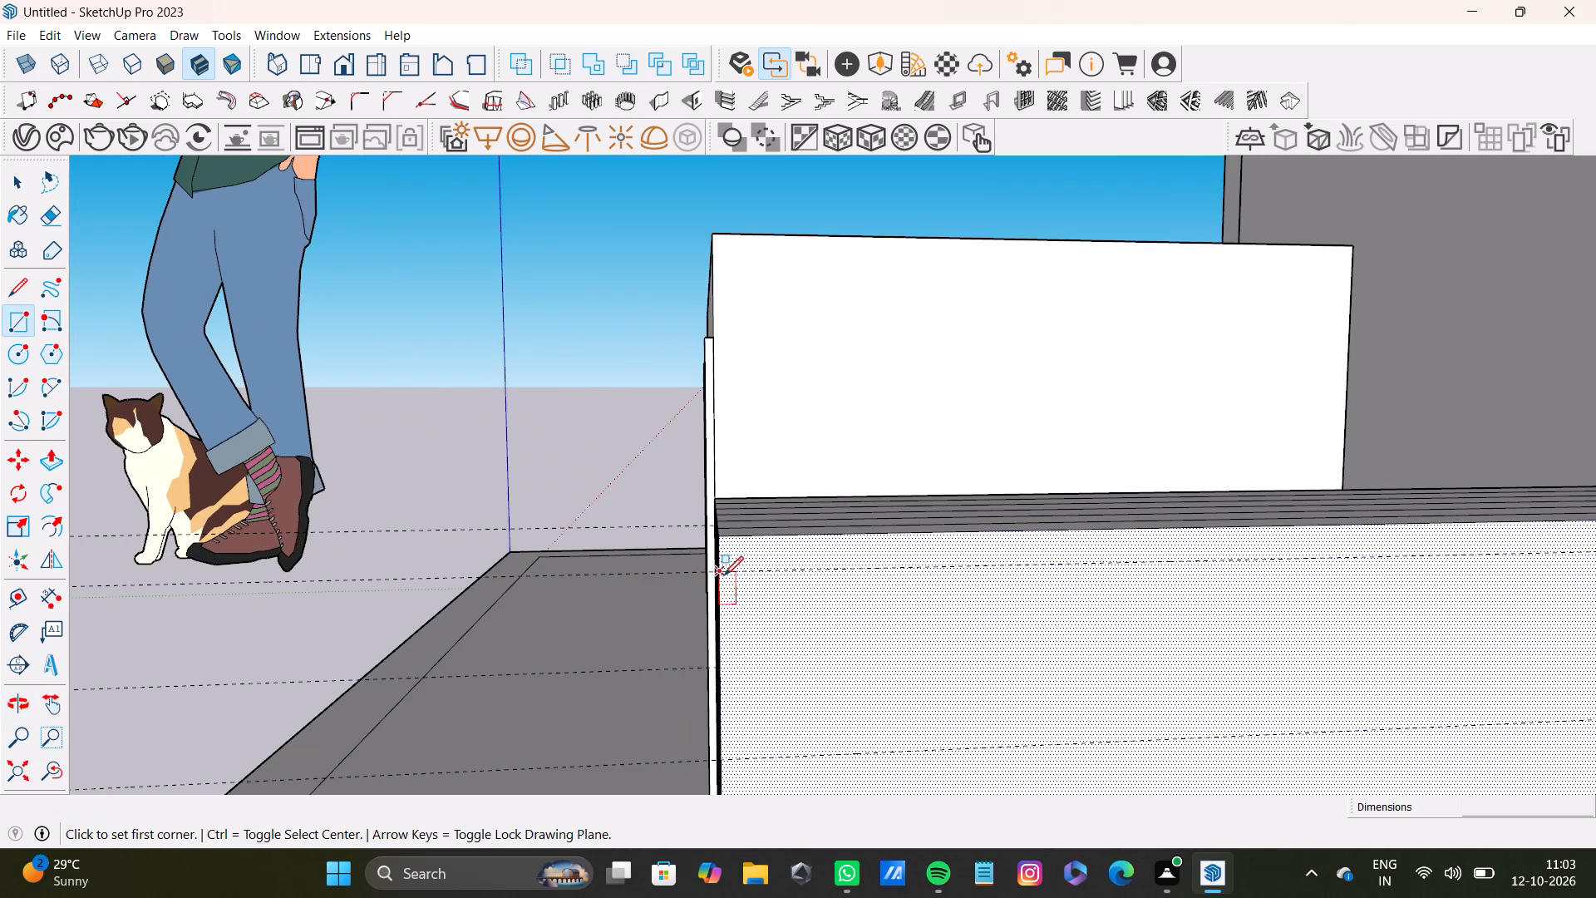
pyautogui.moveTo(725, 570); pyautogui.dragTo(734, 570)
pyautogui.scroll(-4, 1239, 638)
pyautogui.keyDown('shift'); pyautogui.moveTo(1515, 628); pyautogui.dragTo(560, 593, button='middle'); pyautogui.keyUp('shift')
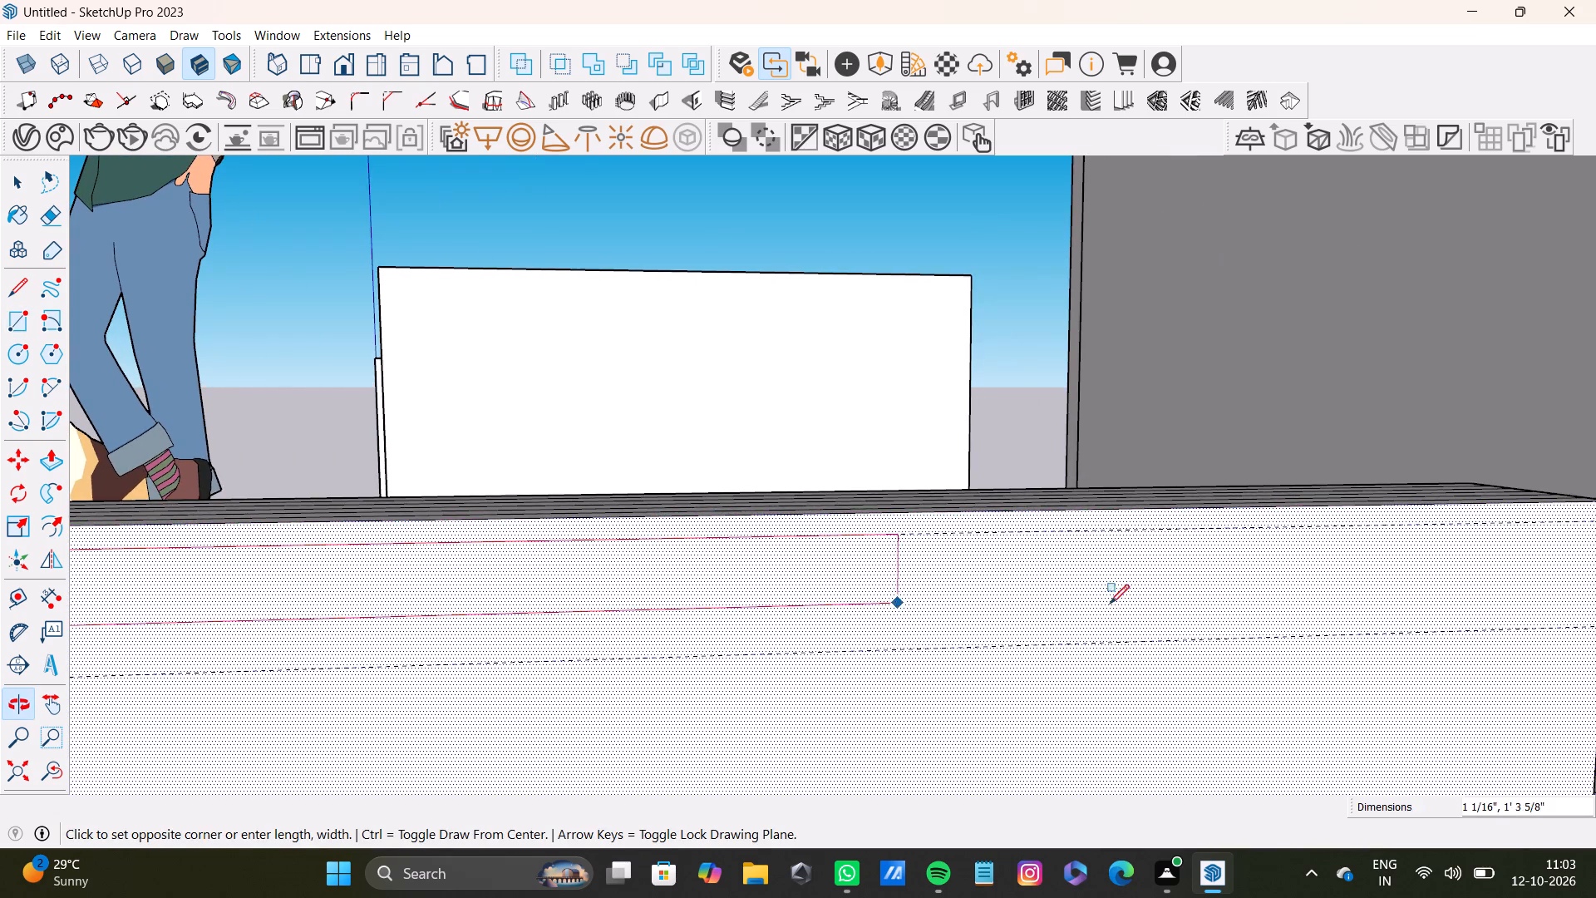
pyautogui.scroll(-4, 1292, 592)
pyautogui.keyDown('shift'); pyautogui.moveTo(1375, 607); pyautogui.dragTo(1103, 604, button='middle'); pyautogui.keyUp('shift')
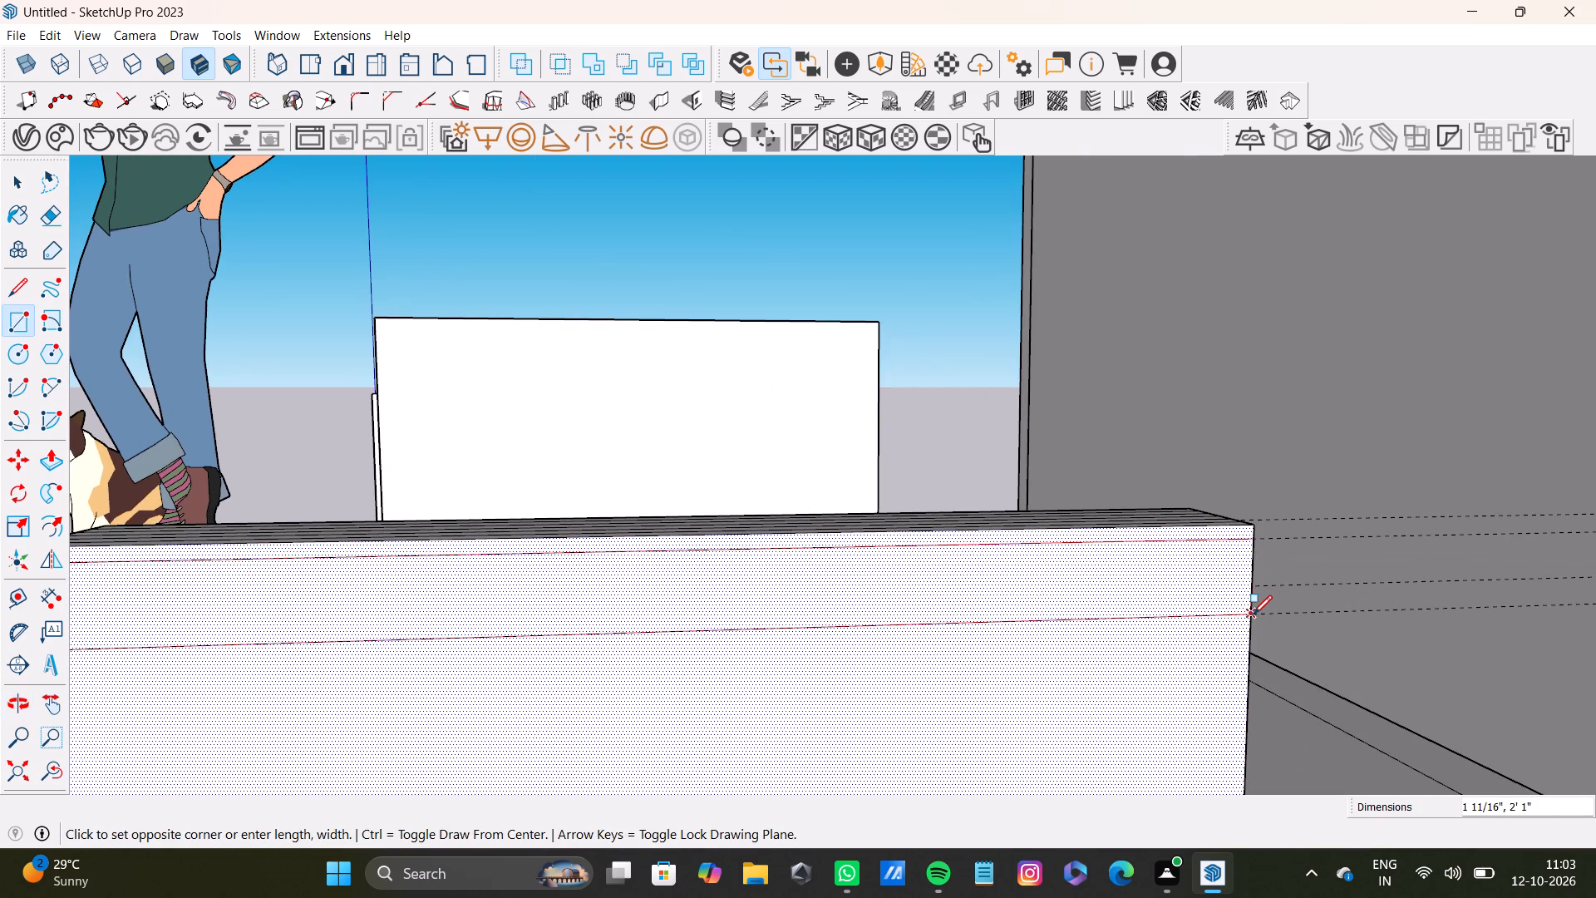
pyautogui.click(1253, 614)
# Push the side face area below the rectangular band inward 1/2", removing one strip thickness beneath the band.
pyautogui.scroll(-4, 1116, 625)
pyautogui.keyDown('shift'); pyautogui.moveTo(863, 629); pyautogui.dragTo(1070, 564, button='middle'); pyautogui.keyUp('shift')
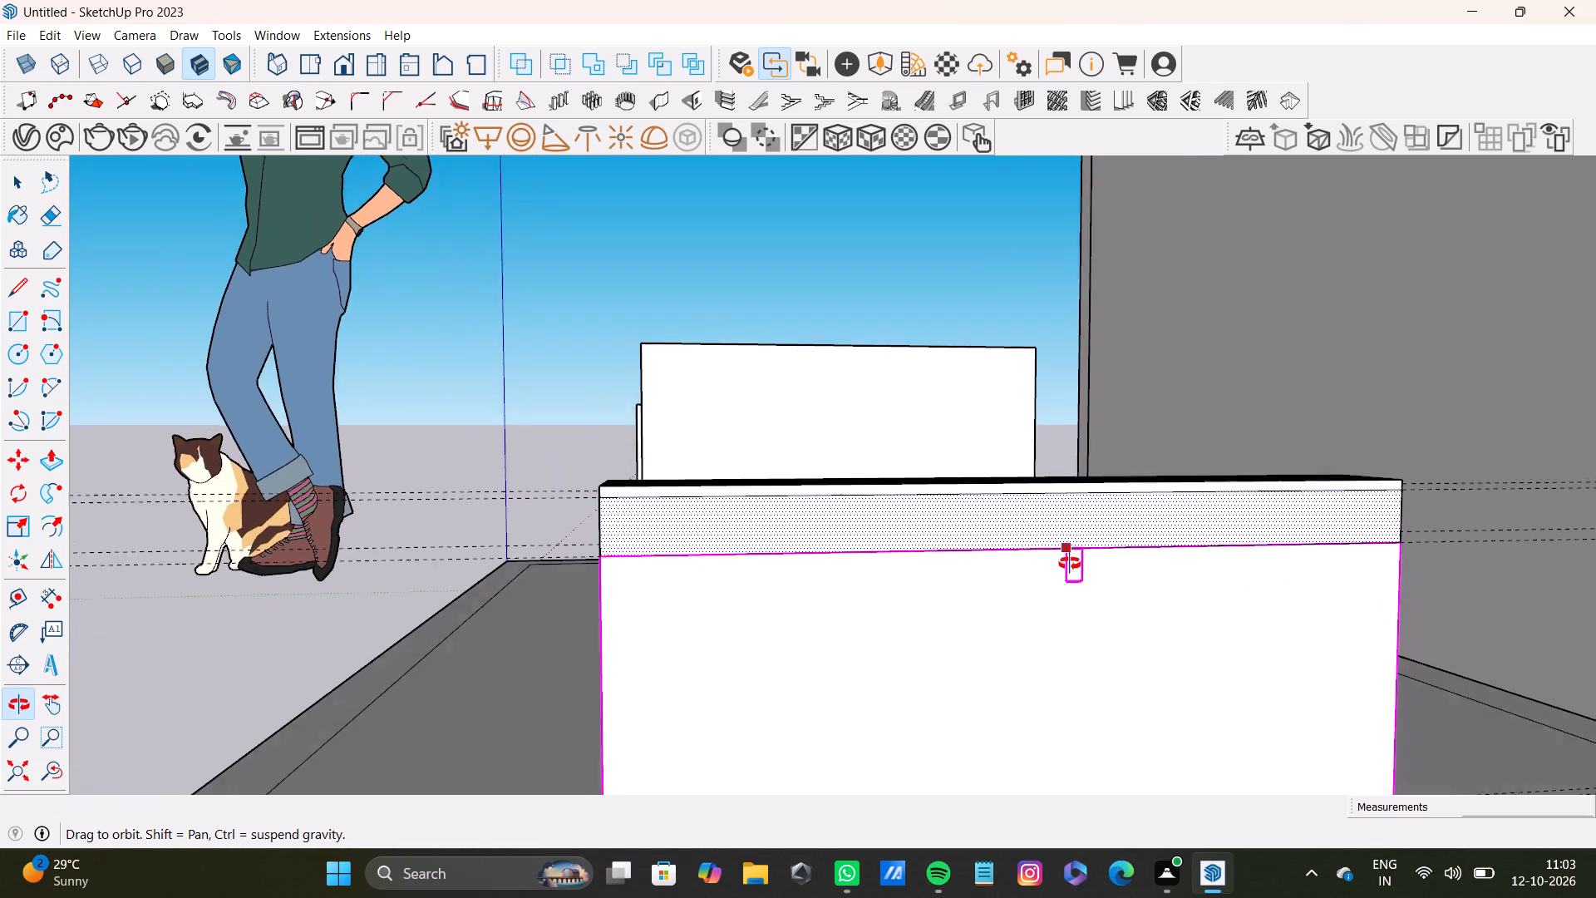
pyautogui.keyDown('shift'); pyautogui.moveTo(1070, 564); pyautogui.dragTo(1071, 565, button='middle'); pyautogui.keyUp('shift')
pyautogui.press('space')
pyautogui.click(889, 666)
pyautogui.moveTo(1199, 689); pyautogui.dragTo(940, 694, button='middle')
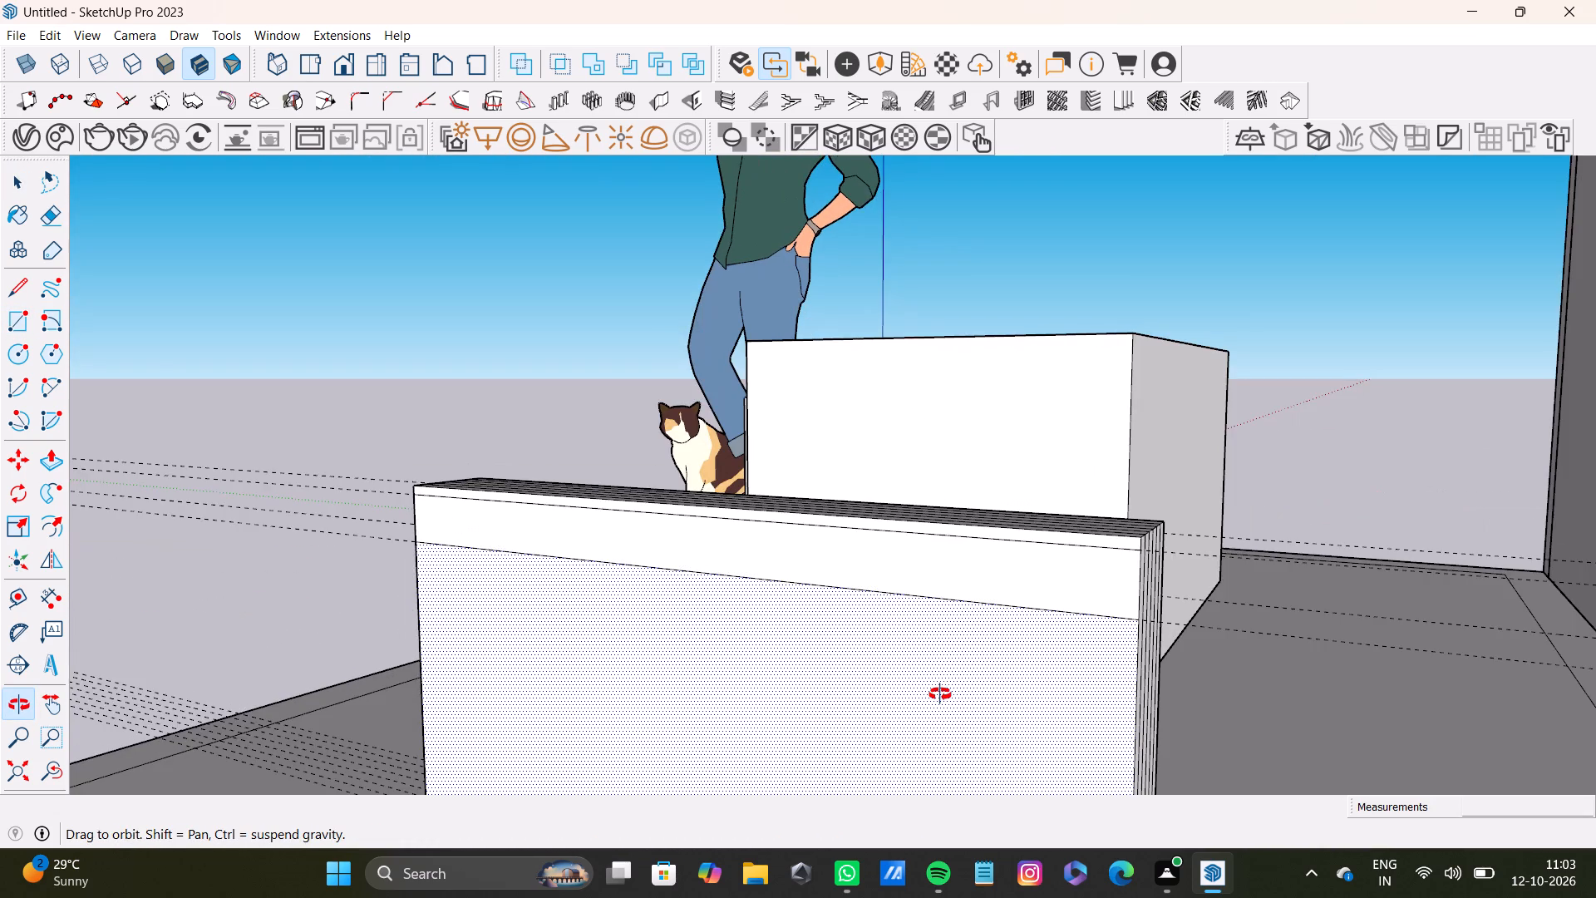
pyautogui.moveTo(940, 694); pyautogui.dragTo(862, 566, button='middle')
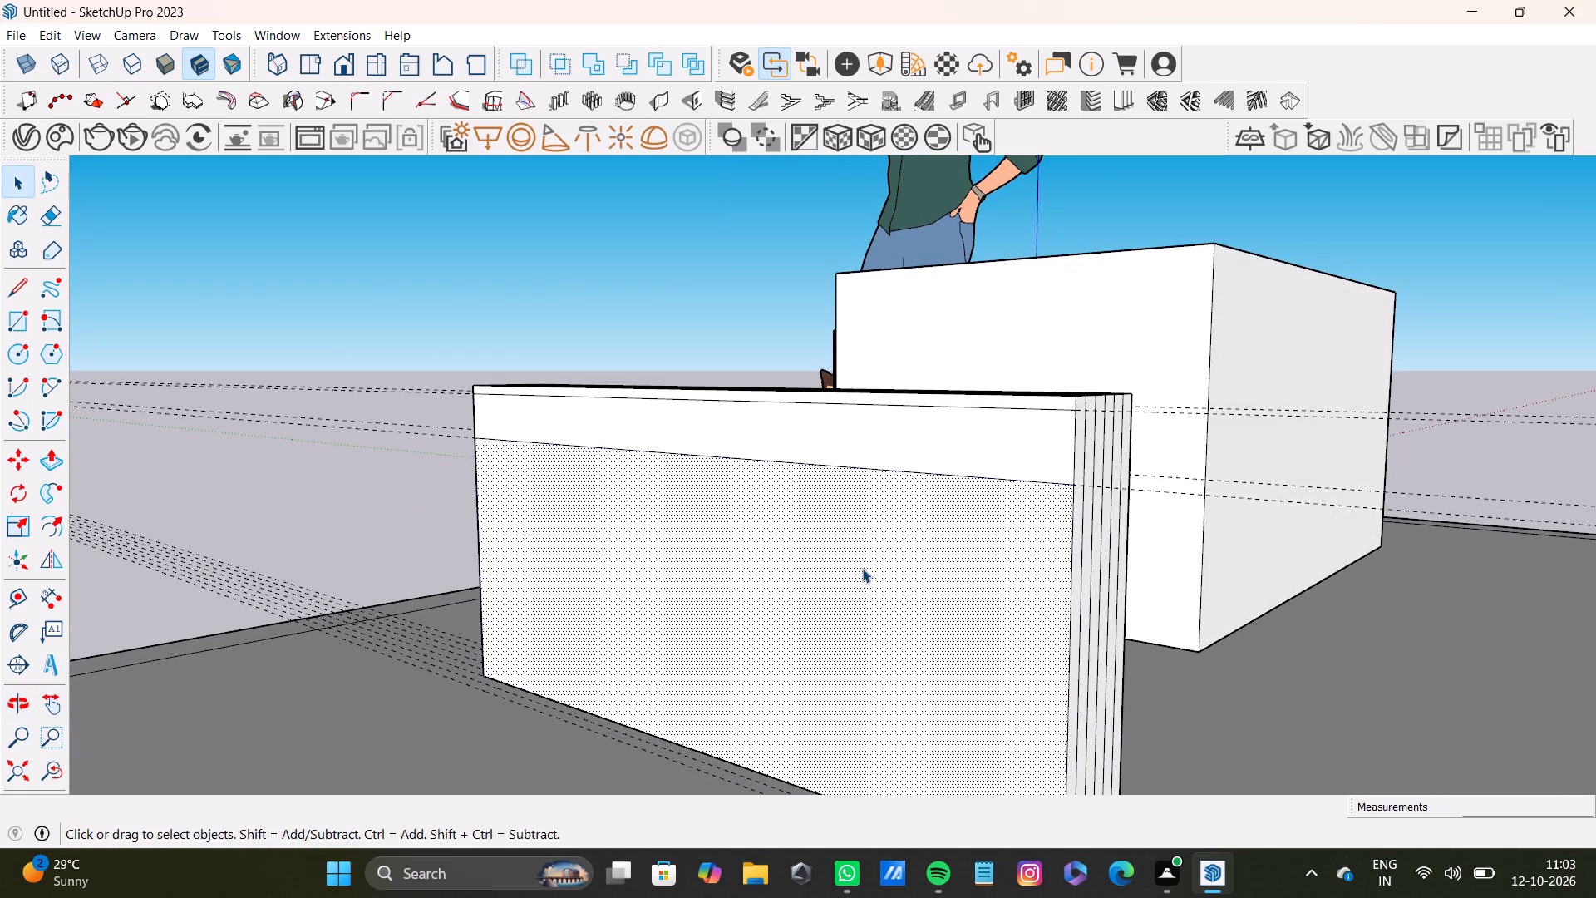
pyautogui.press('p')
pyautogui.moveTo(885, 580); pyautogui.dragTo(1111, 588)
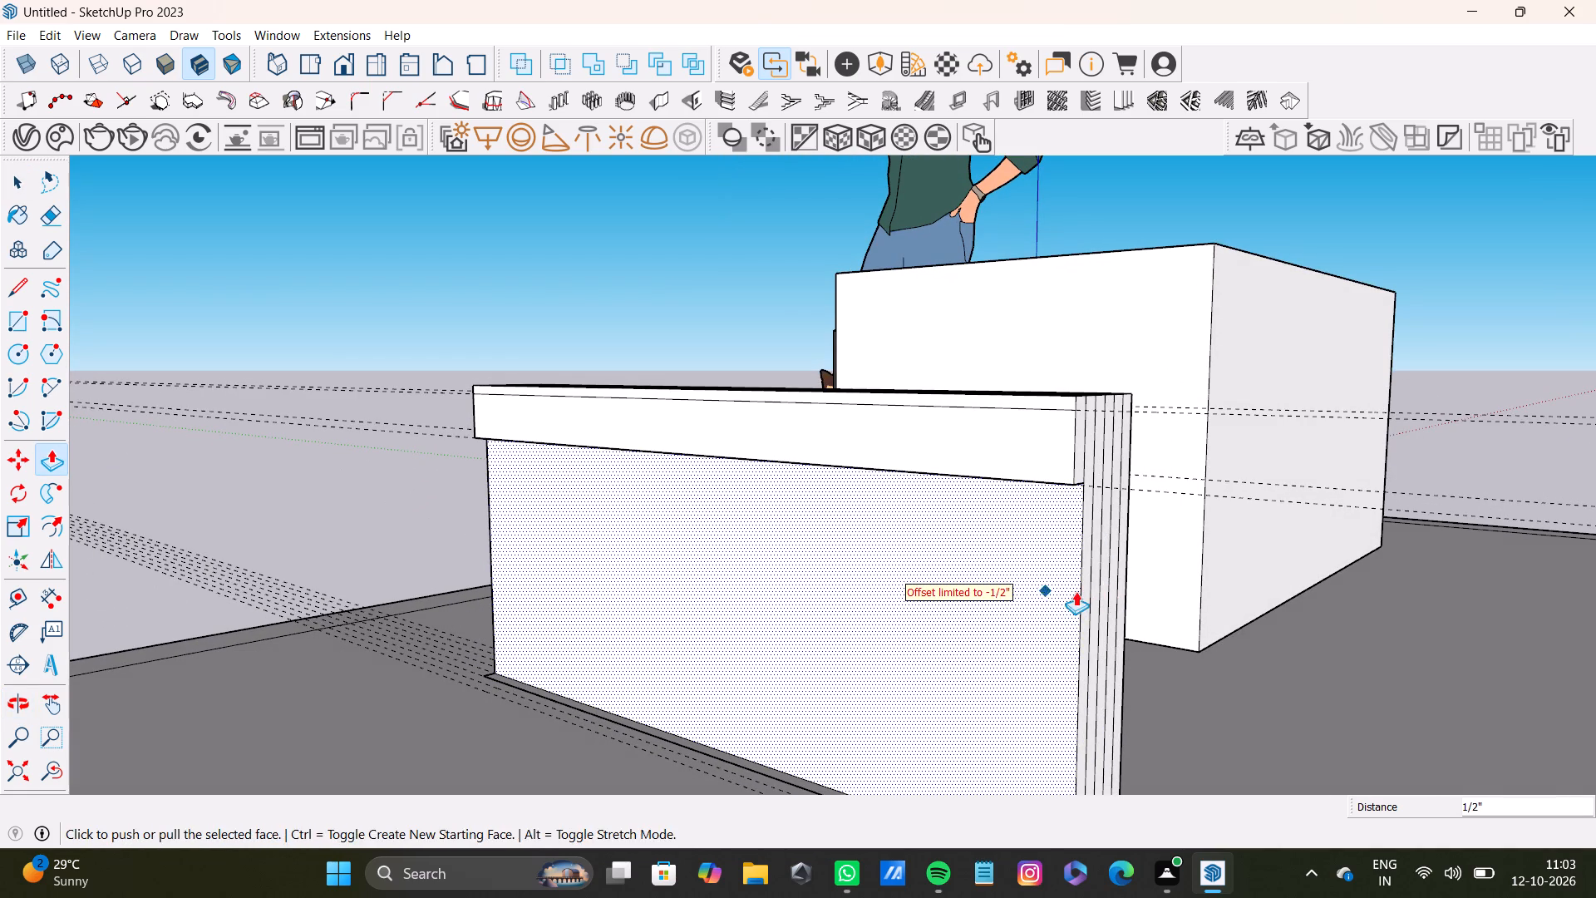
# Pull the rectangular band outward into a horizontal slab spanning over the smaller strip-divided block to its outer face.
pyautogui.moveTo(1079, 589); pyautogui.dragTo(1595, 599, button='middle')
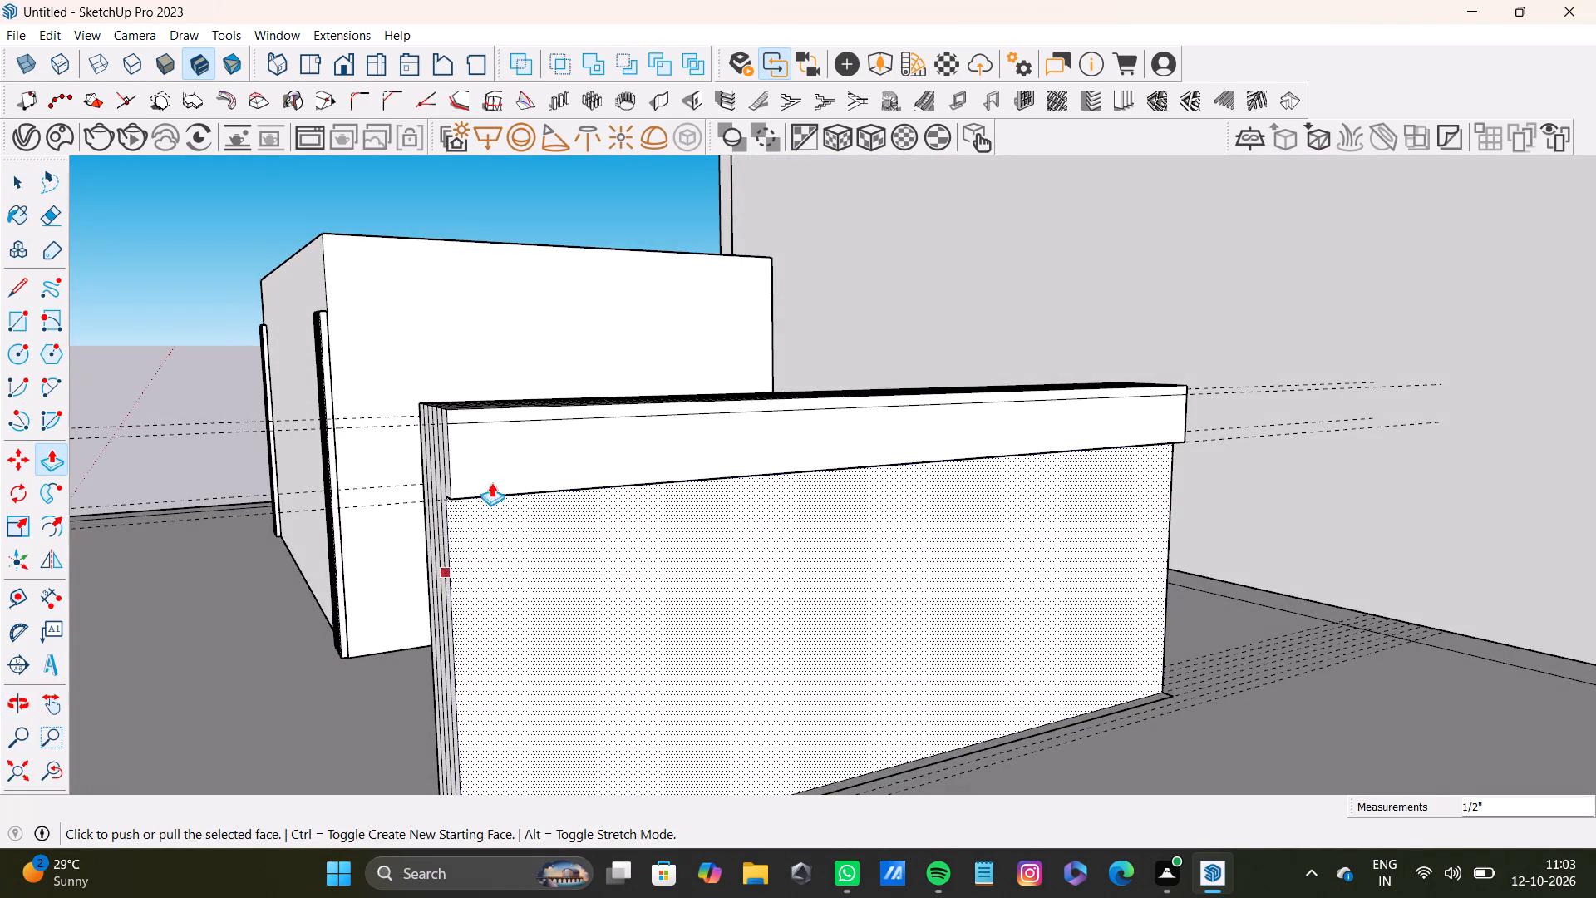
pyautogui.moveTo(517, 509); pyautogui.dragTo(732, 527, button='middle')
pyautogui.press('space')
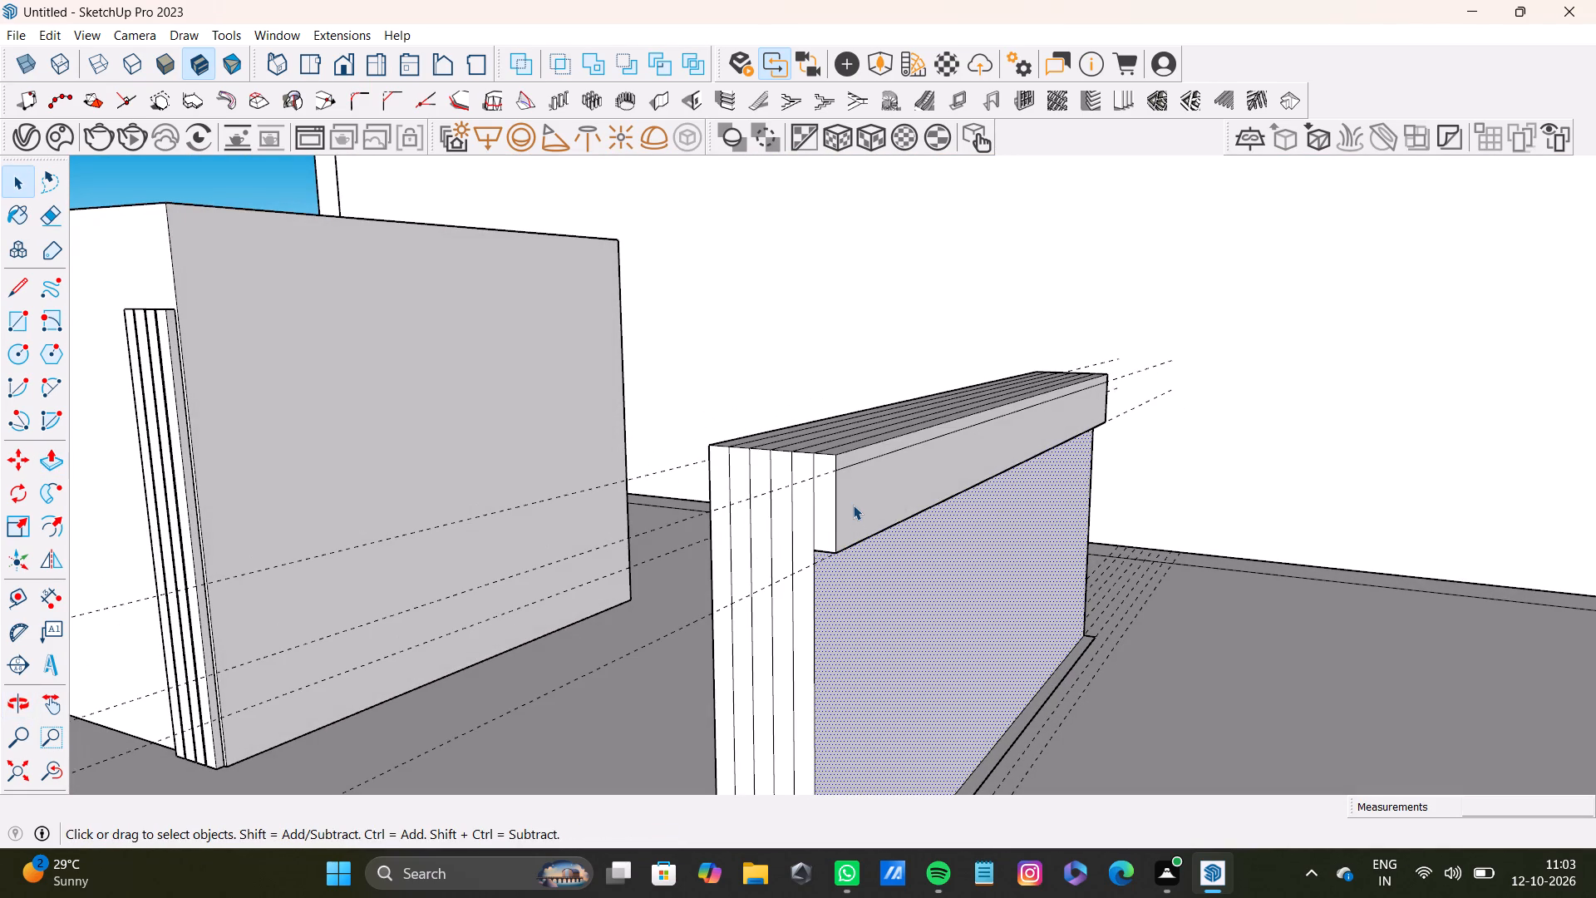
pyautogui.click(853, 505)
pyautogui.press('p')
pyautogui.moveTo(854, 504); pyautogui.dragTo(1042, 502)
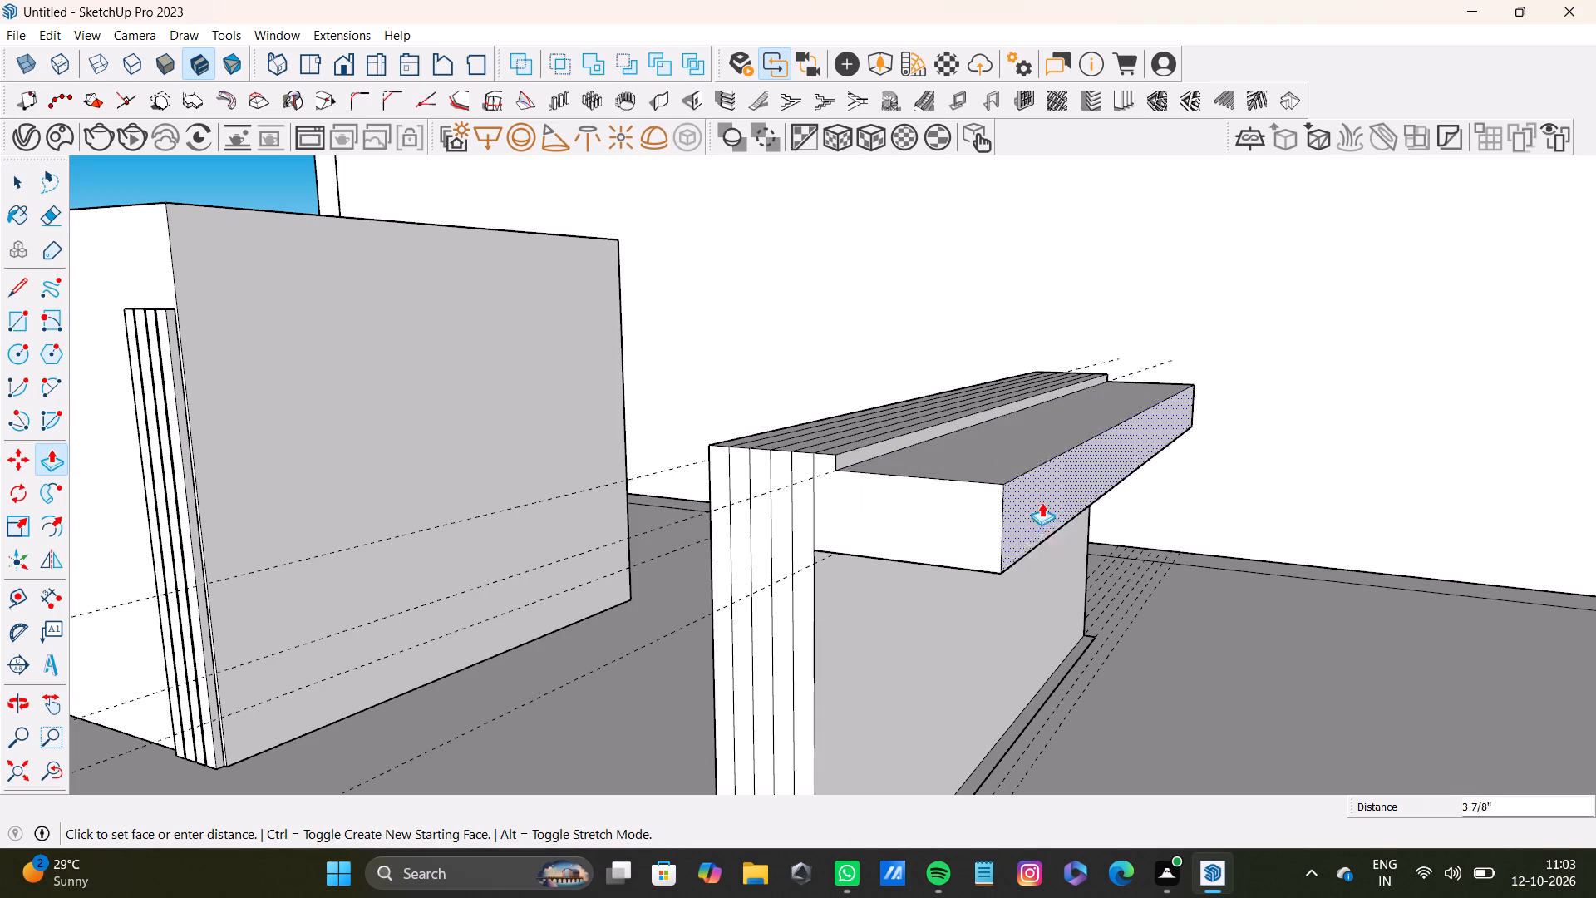
pyautogui.moveTo(1042, 502); pyautogui.dragTo(1328, 557)
pyautogui.scroll(-4, 953, 611)
pyautogui.keyDown('shift'); pyautogui.moveTo(918, 585); pyautogui.dragTo(1186, 561, button='middle'); pyautogui.keyUp('shift')
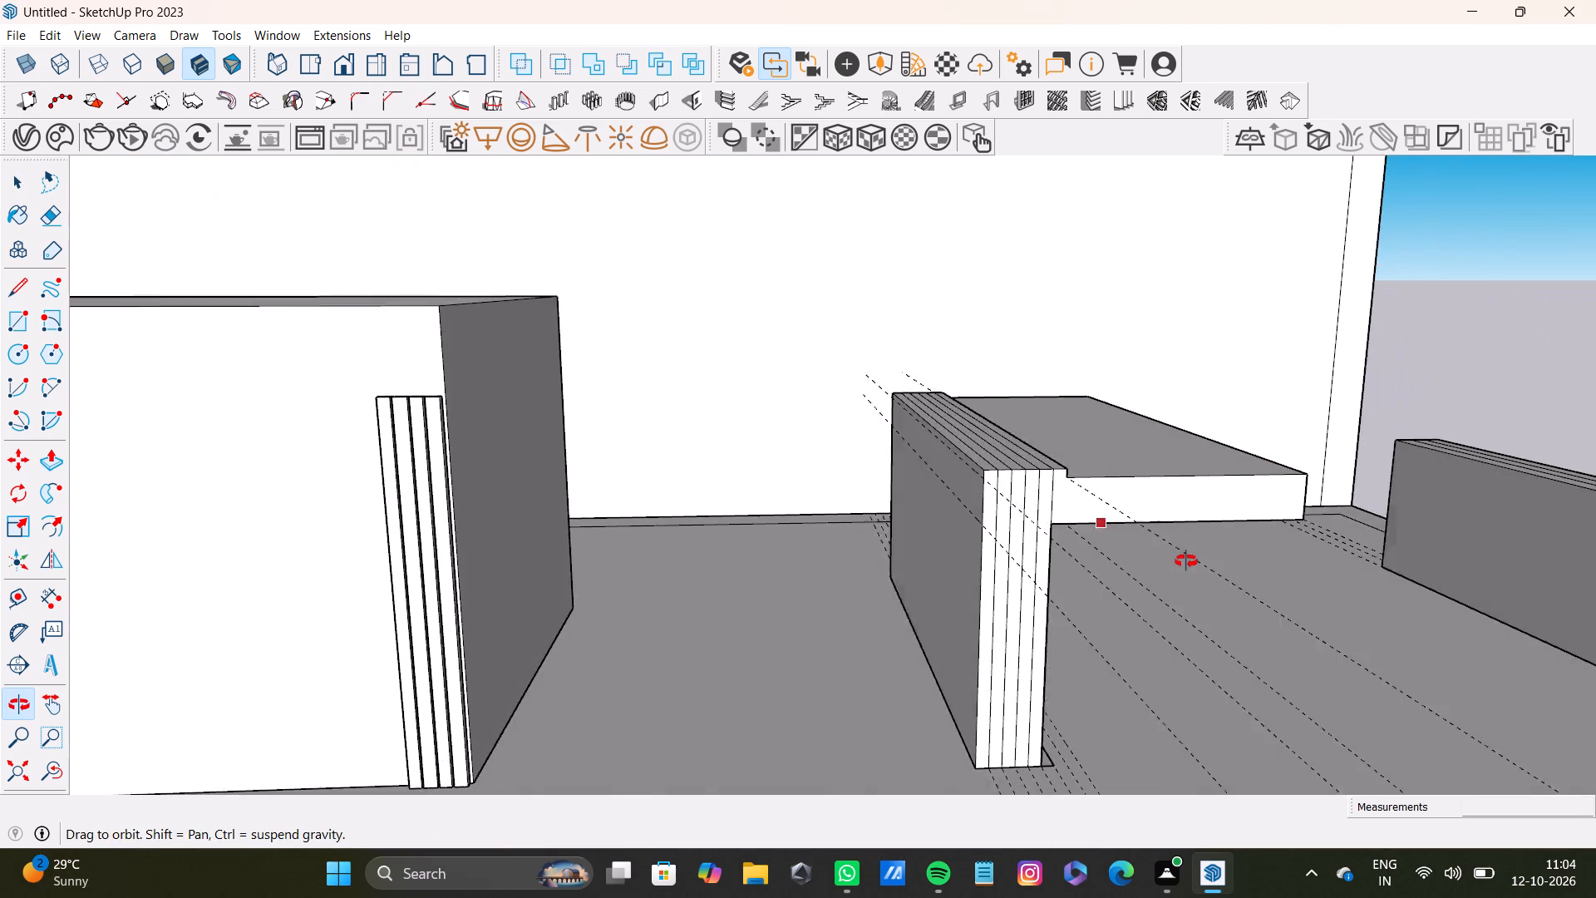
pyautogui.keyDown('shift'); pyautogui.moveTo(1186, 561); pyautogui.dragTo(755, 692, button='middle'); pyautogui.keyUp('shift')
pyautogui.moveTo(556, 705); pyautogui.dragTo(899, 704)
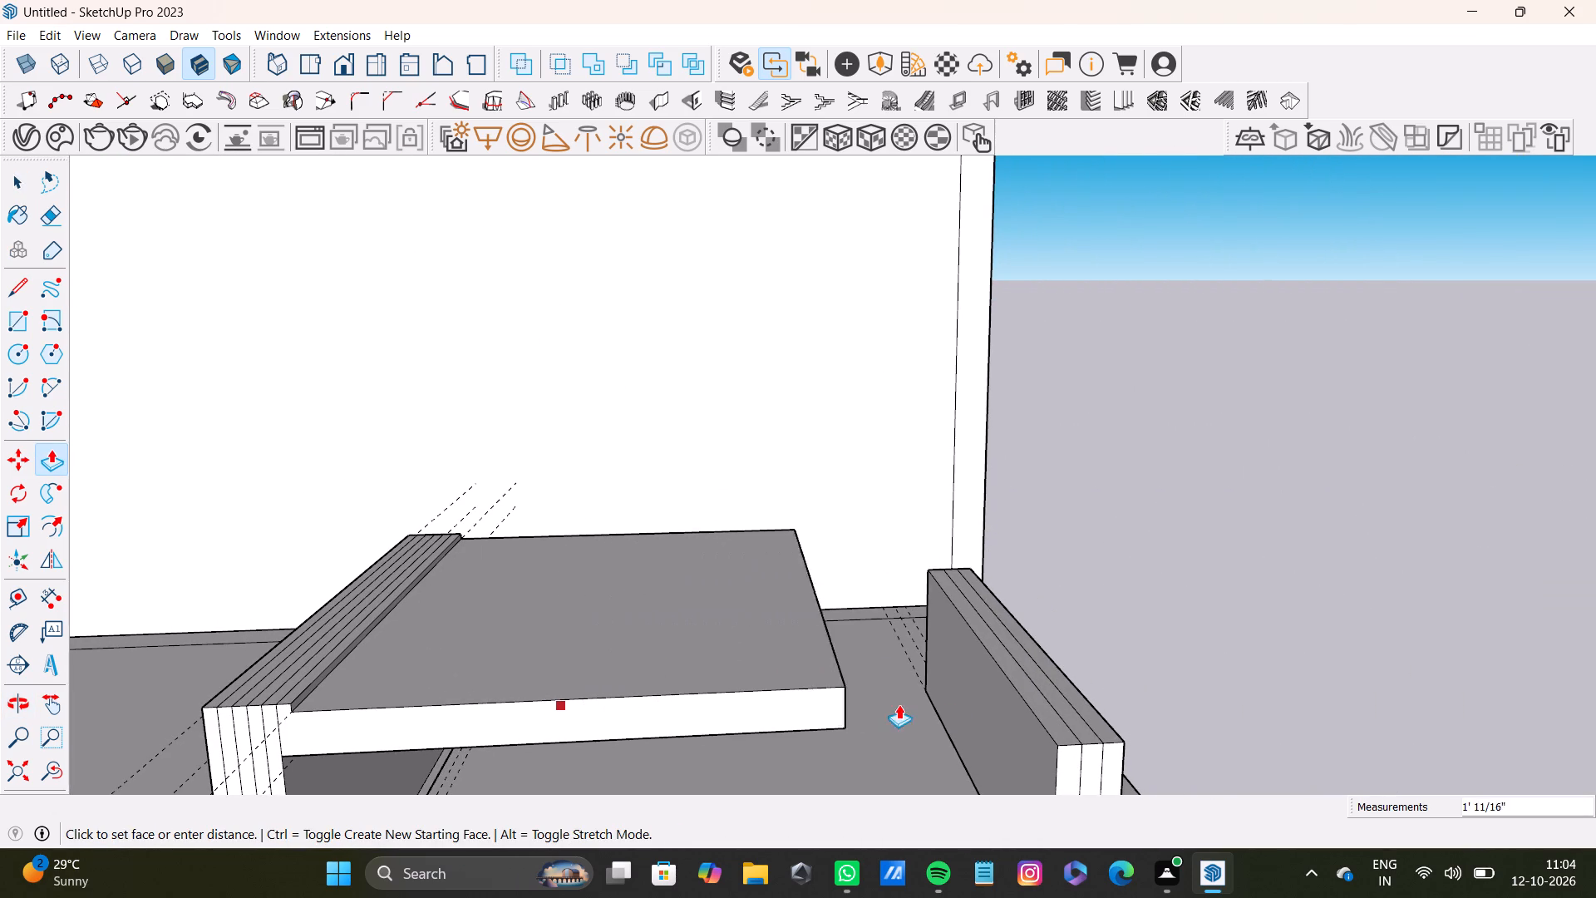
pyautogui.moveTo(899, 704); pyautogui.dragTo(1116, 741)
pyautogui.scroll(-4, 1096, 745)
pyautogui.moveTo(1100, 752); pyautogui.dragTo(939, 481, button='middle')
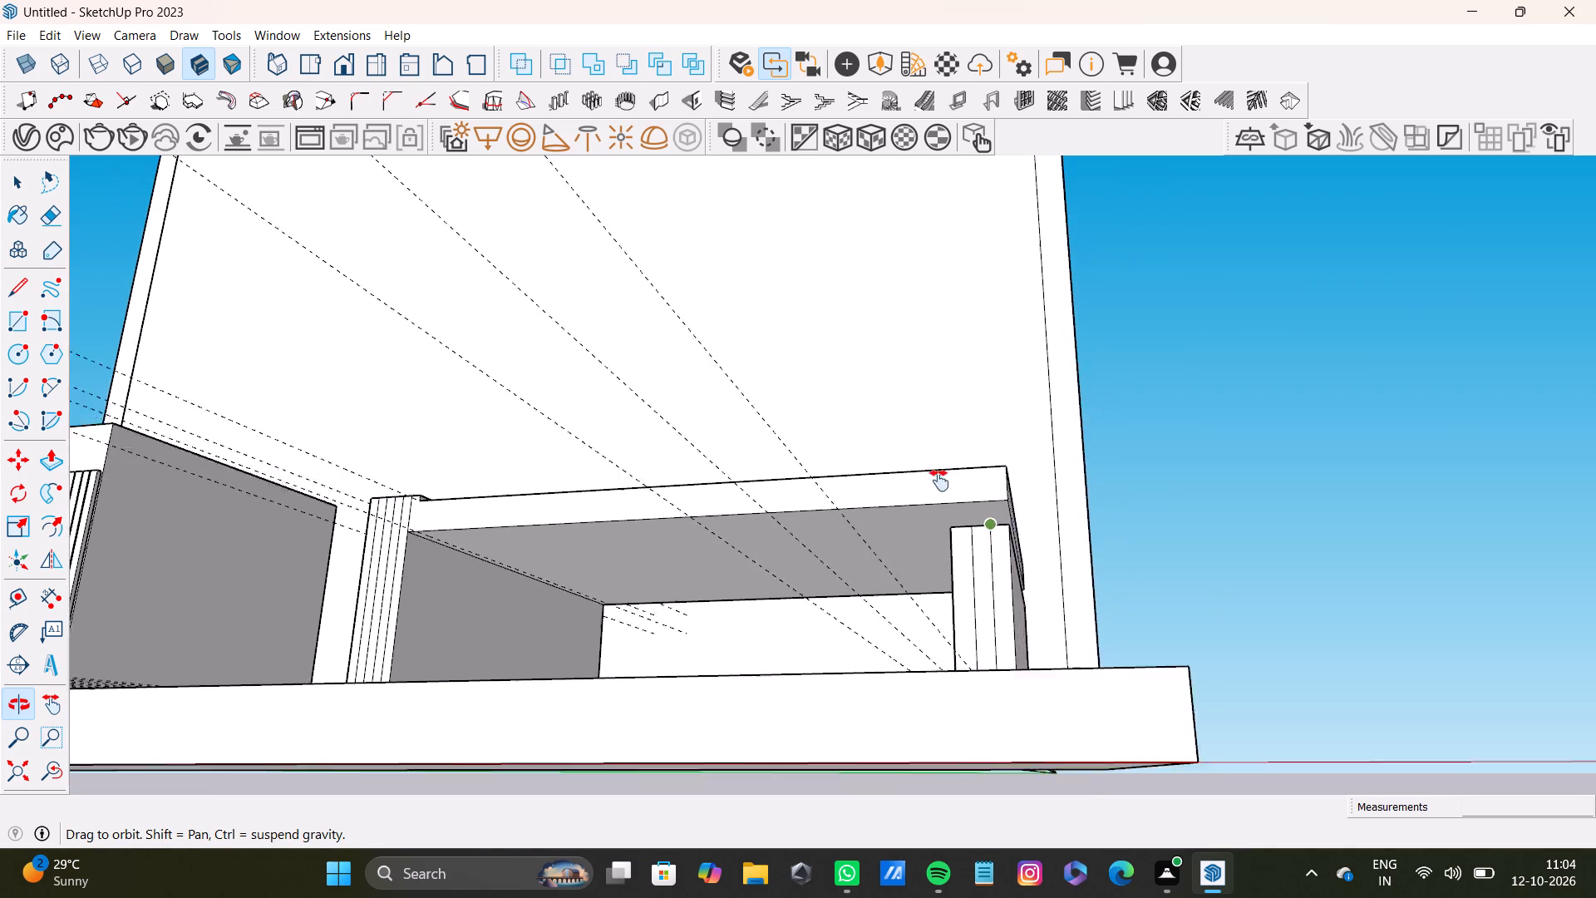
pyautogui.moveTo(939, 481); pyautogui.dragTo(934, 650, button='middle')
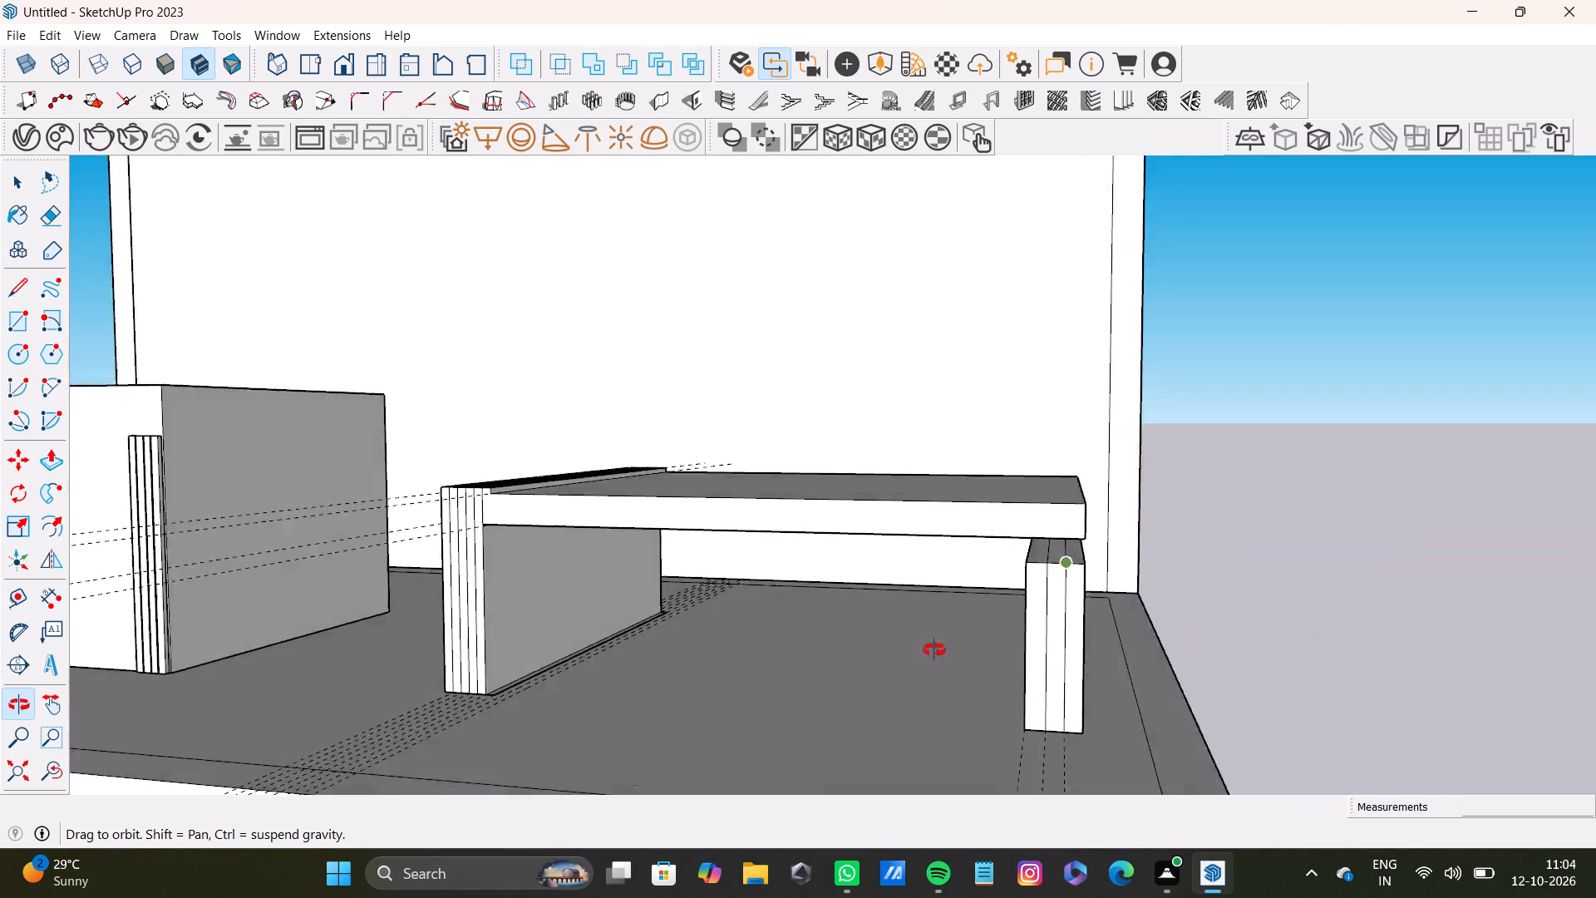
# Pull the horizontal slab's top face up 5/16" so it is flush with the top of the larger strip-divided block.
pyautogui.moveTo(934, 650); pyautogui.dragTo(897, 704, button='middle')
pyautogui.scroll(17, 626, 522)
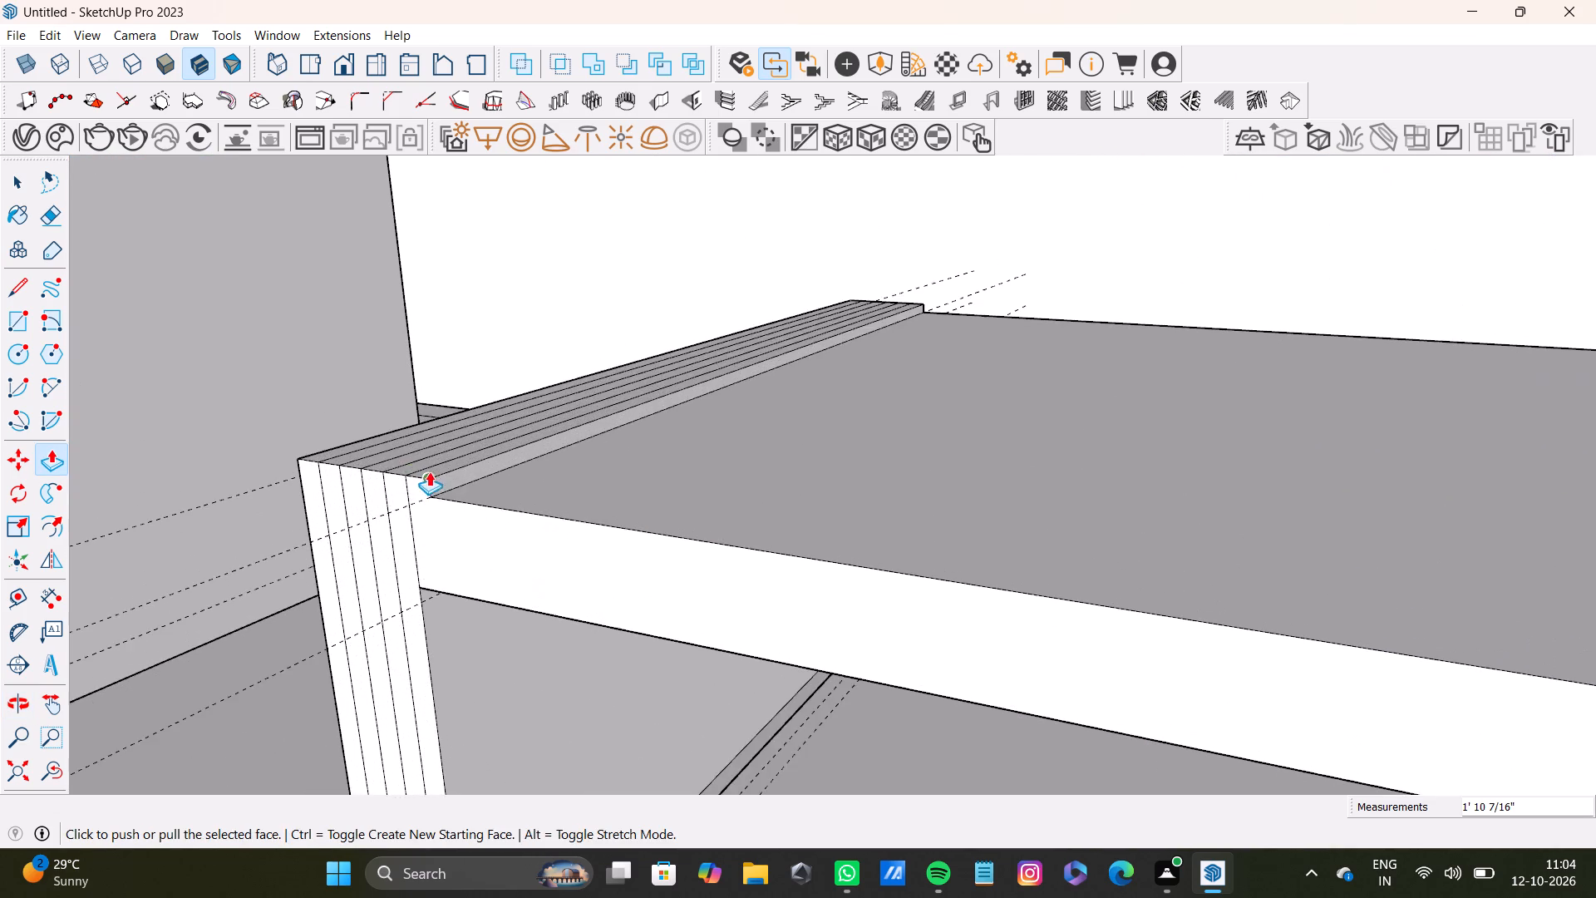
pyautogui.scroll(7, 429, 471)
pyautogui.scroll(-8, 440, 502)
pyautogui.moveTo(471, 565); pyautogui.dragTo(692, 472, button='middle')
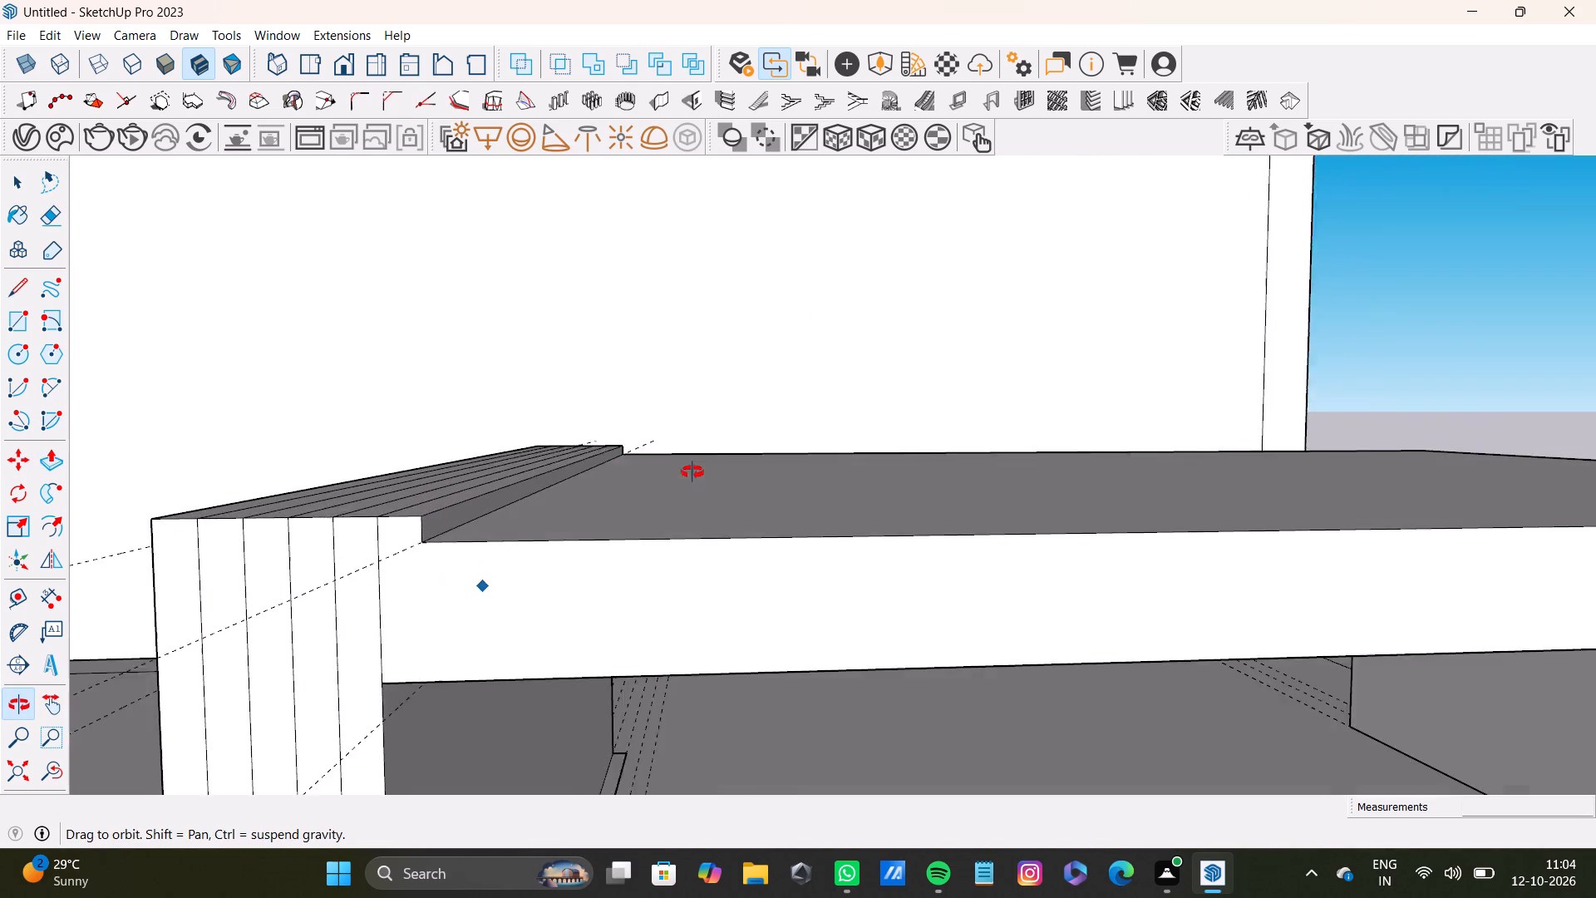
pyautogui.moveTo(692, 472); pyautogui.dragTo(653, 491, button='middle')
pyautogui.press('space')
pyautogui.click(572, 524)
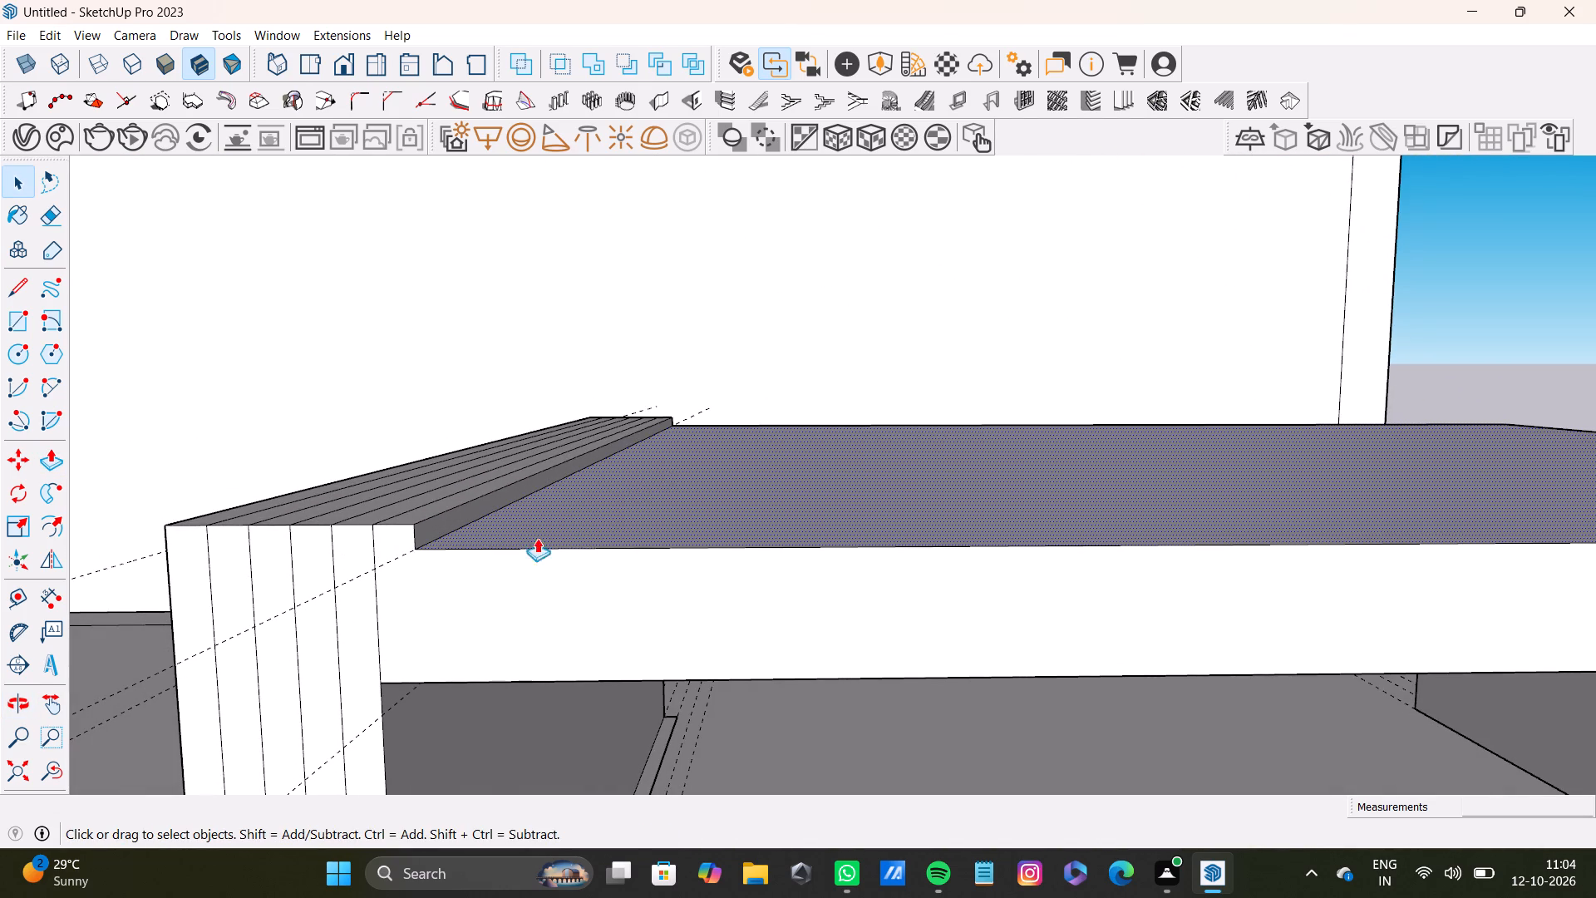
pyautogui.press('p')
pyautogui.moveTo(494, 540); pyautogui.dragTo(413, 523)
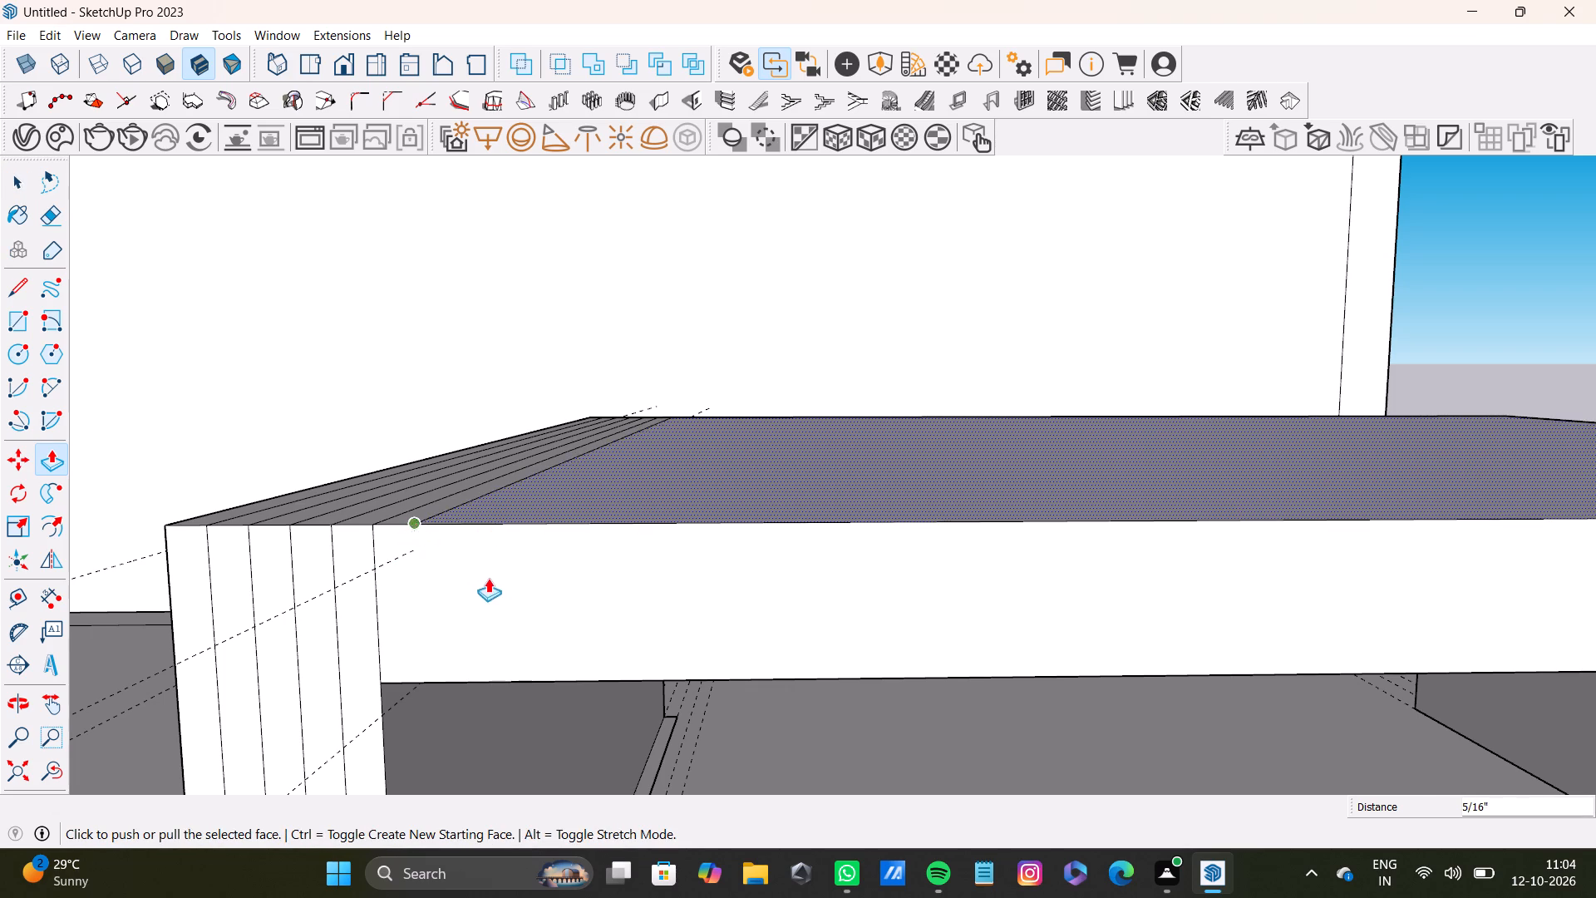
# Delete the seam edge between the slab's top face and the adjoining strip of the block's top.
pyautogui.scroll(-9, 495, 580)
pyautogui.moveTo(638, 598); pyautogui.dragTo(626, 673, button='middle')
pyautogui.press('space')
pyautogui.scroll(4, 506, 599)
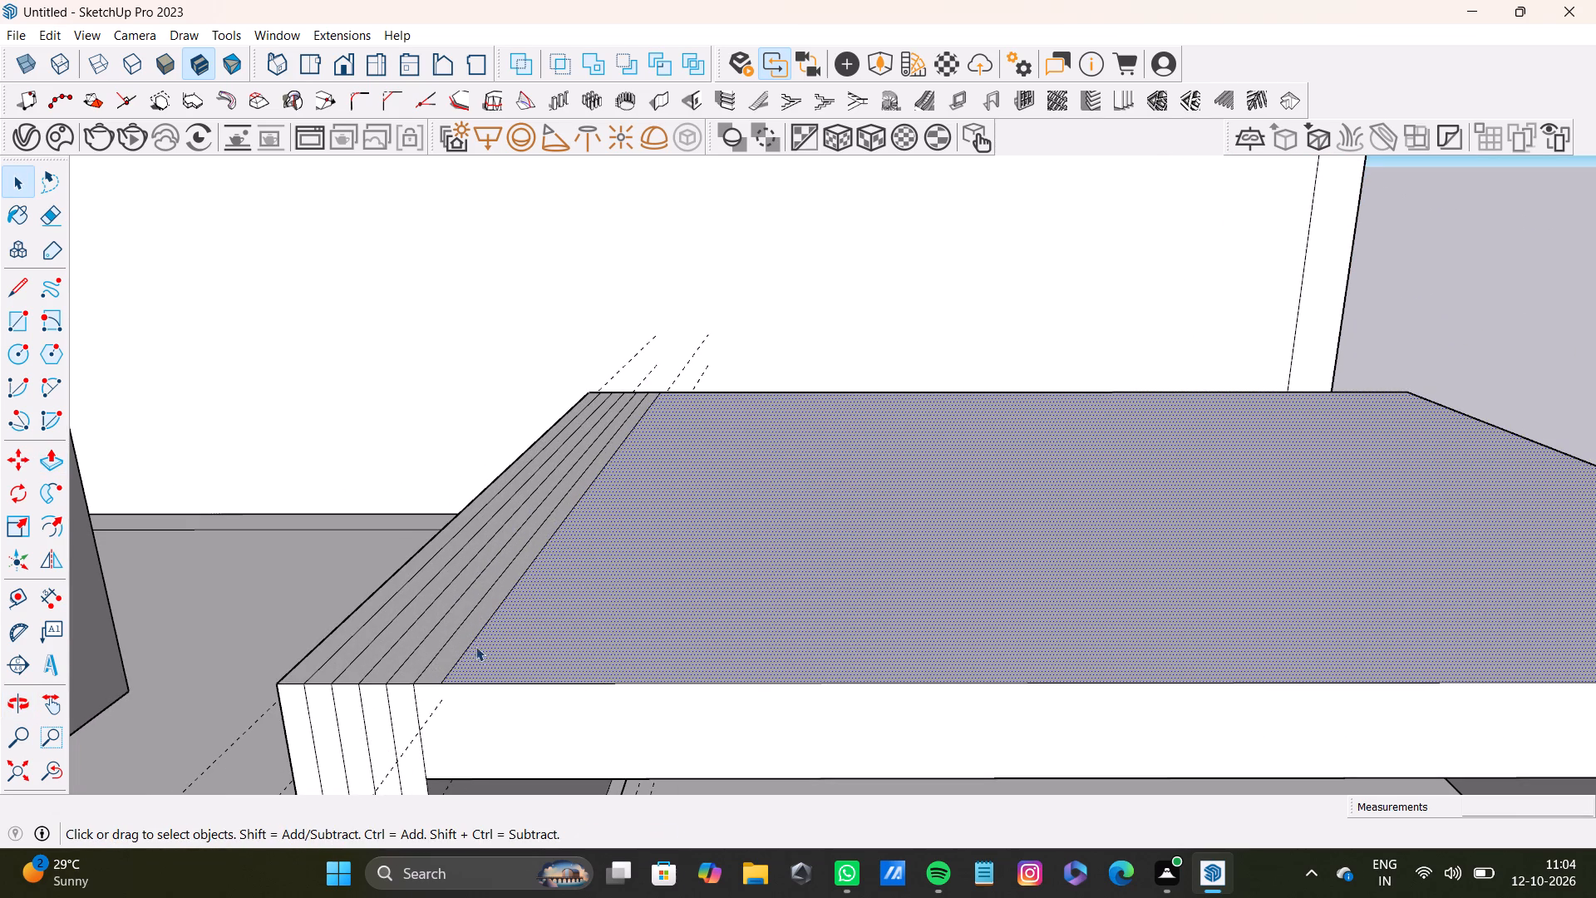
pyautogui.click(471, 644)
pyautogui.press('Delete')
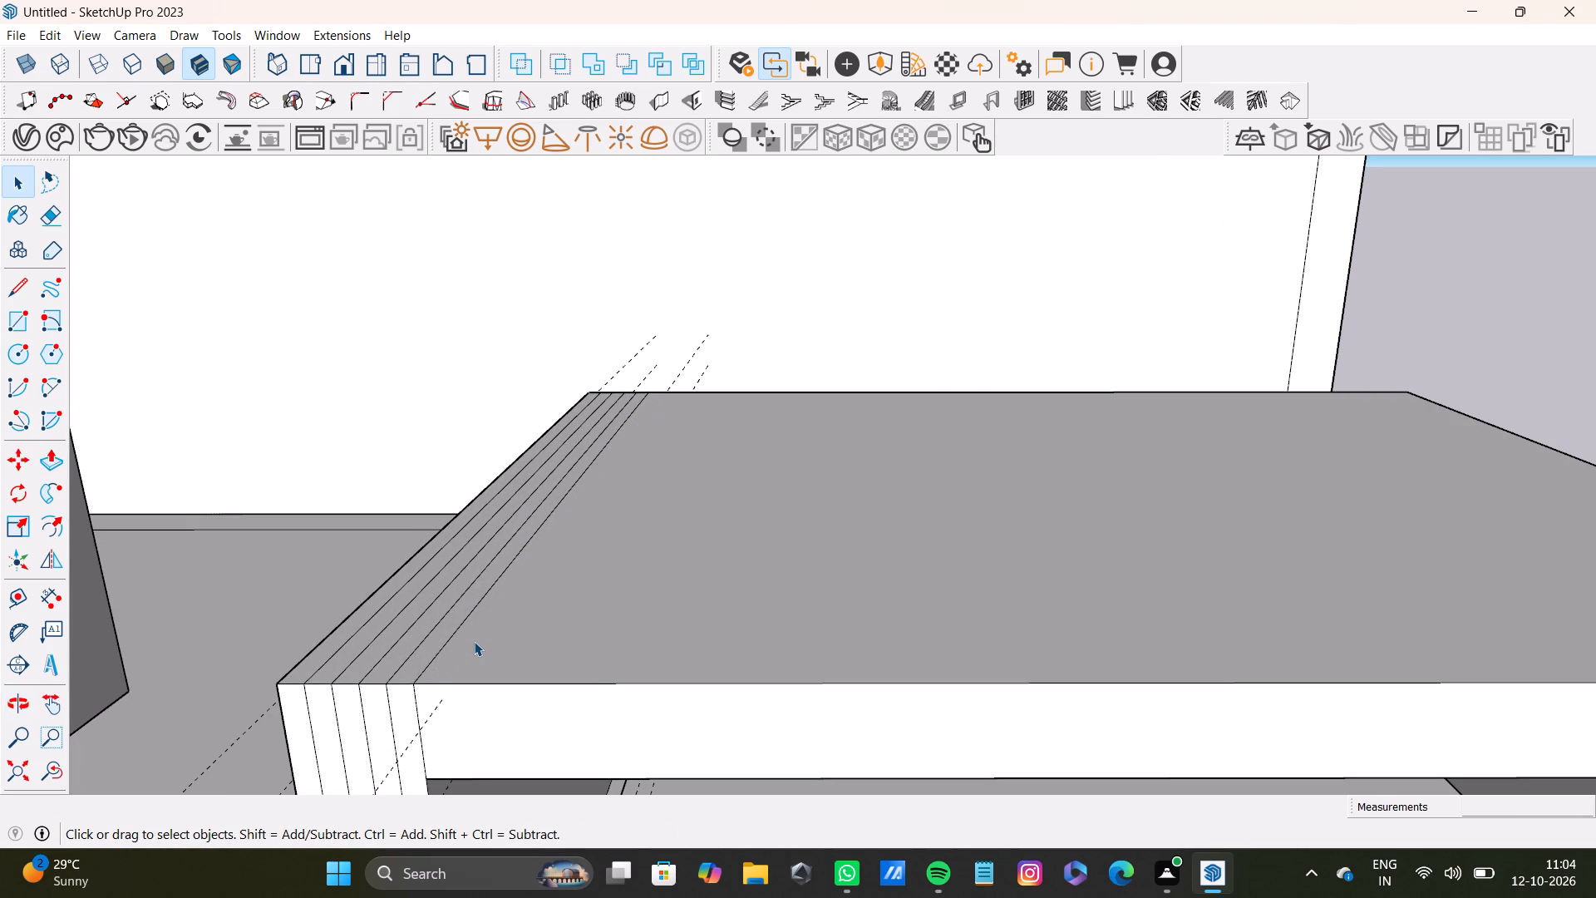
# Pull the innermost strip's top face on the smaller strip-divided block up to the slab's underside.
pyautogui.scroll(-11, 495, 640)
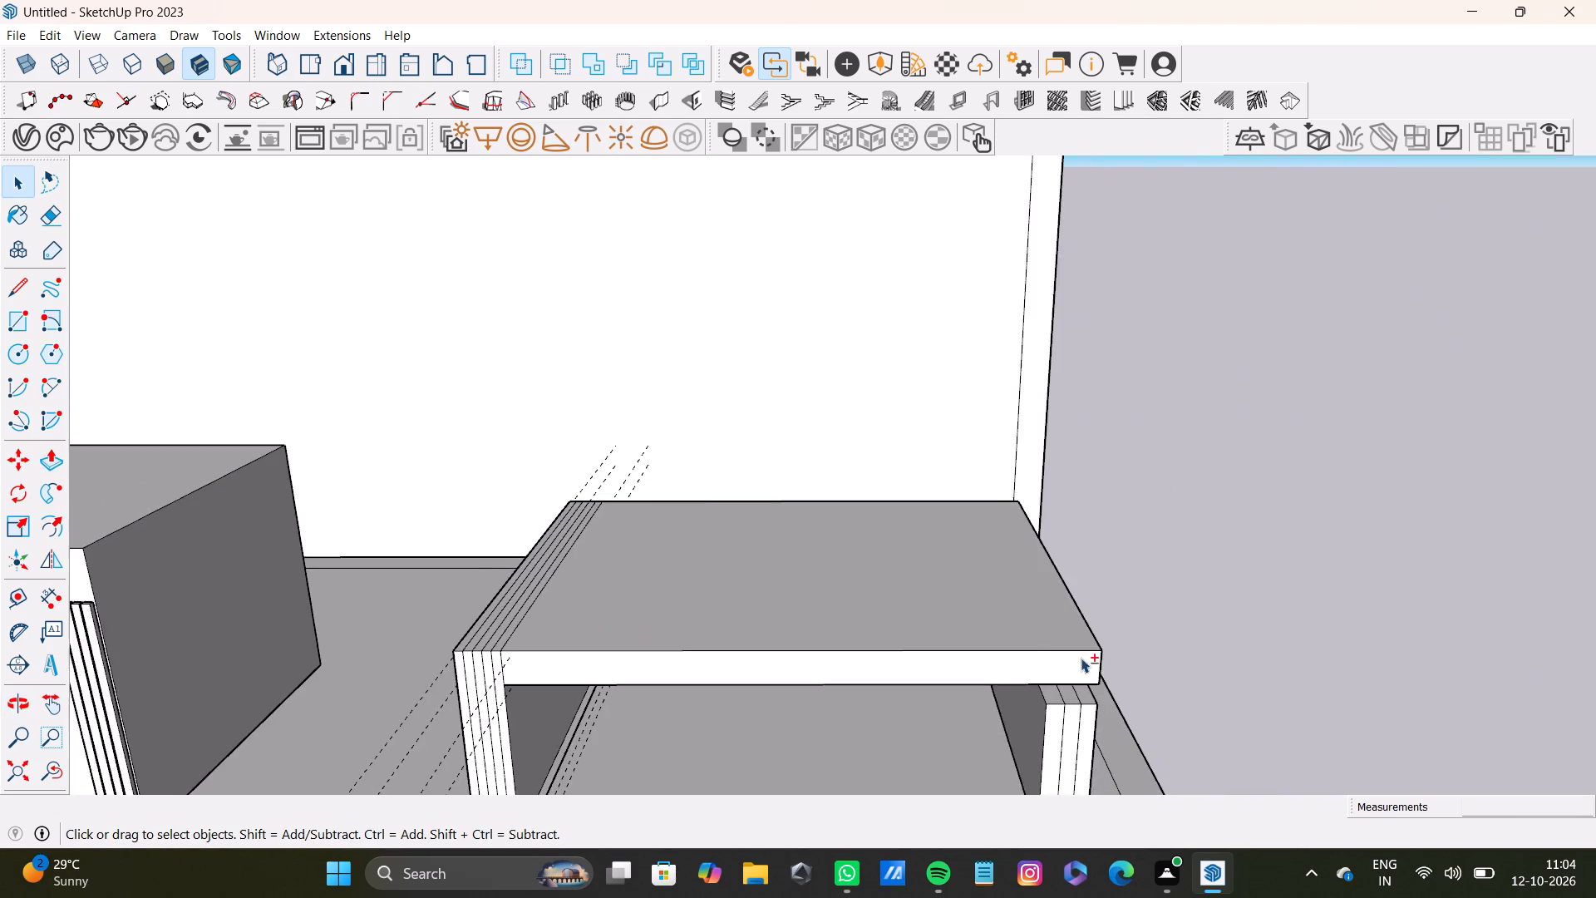
pyautogui.keyDown('shift'); pyautogui.moveTo(1081, 658); pyautogui.dragTo(949, 683, button='middle'); pyautogui.keyUp('shift')
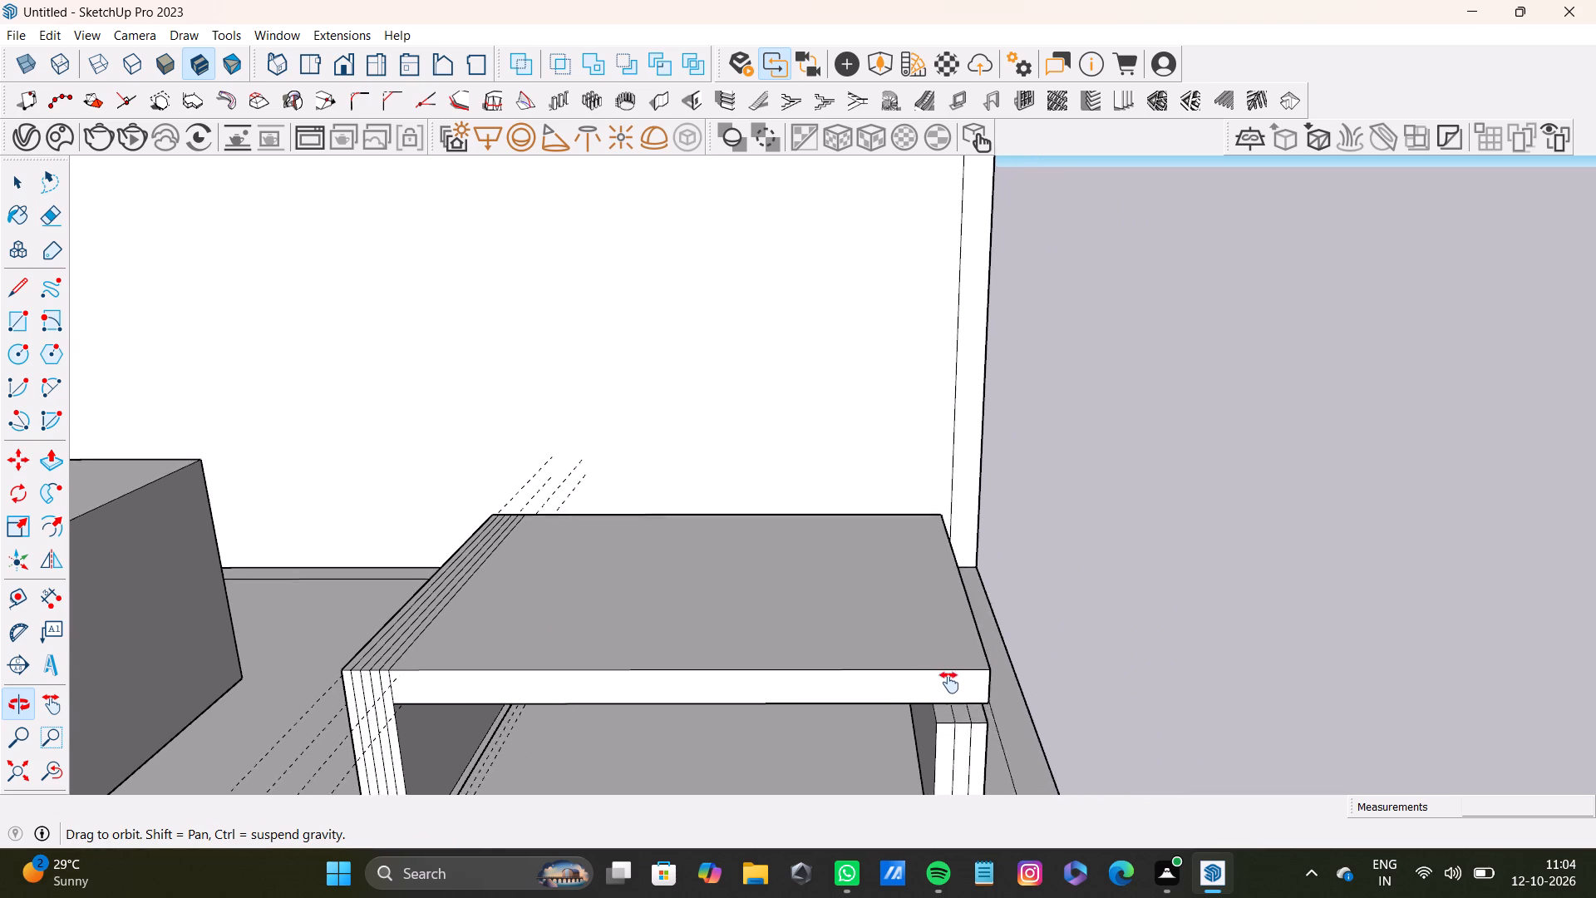
pyautogui.keyDown('shift'); pyautogui.moveTo(949, 683); pyautogui.dragTo(603, 570, button='middle'); pyautogui.keyUp('shift')
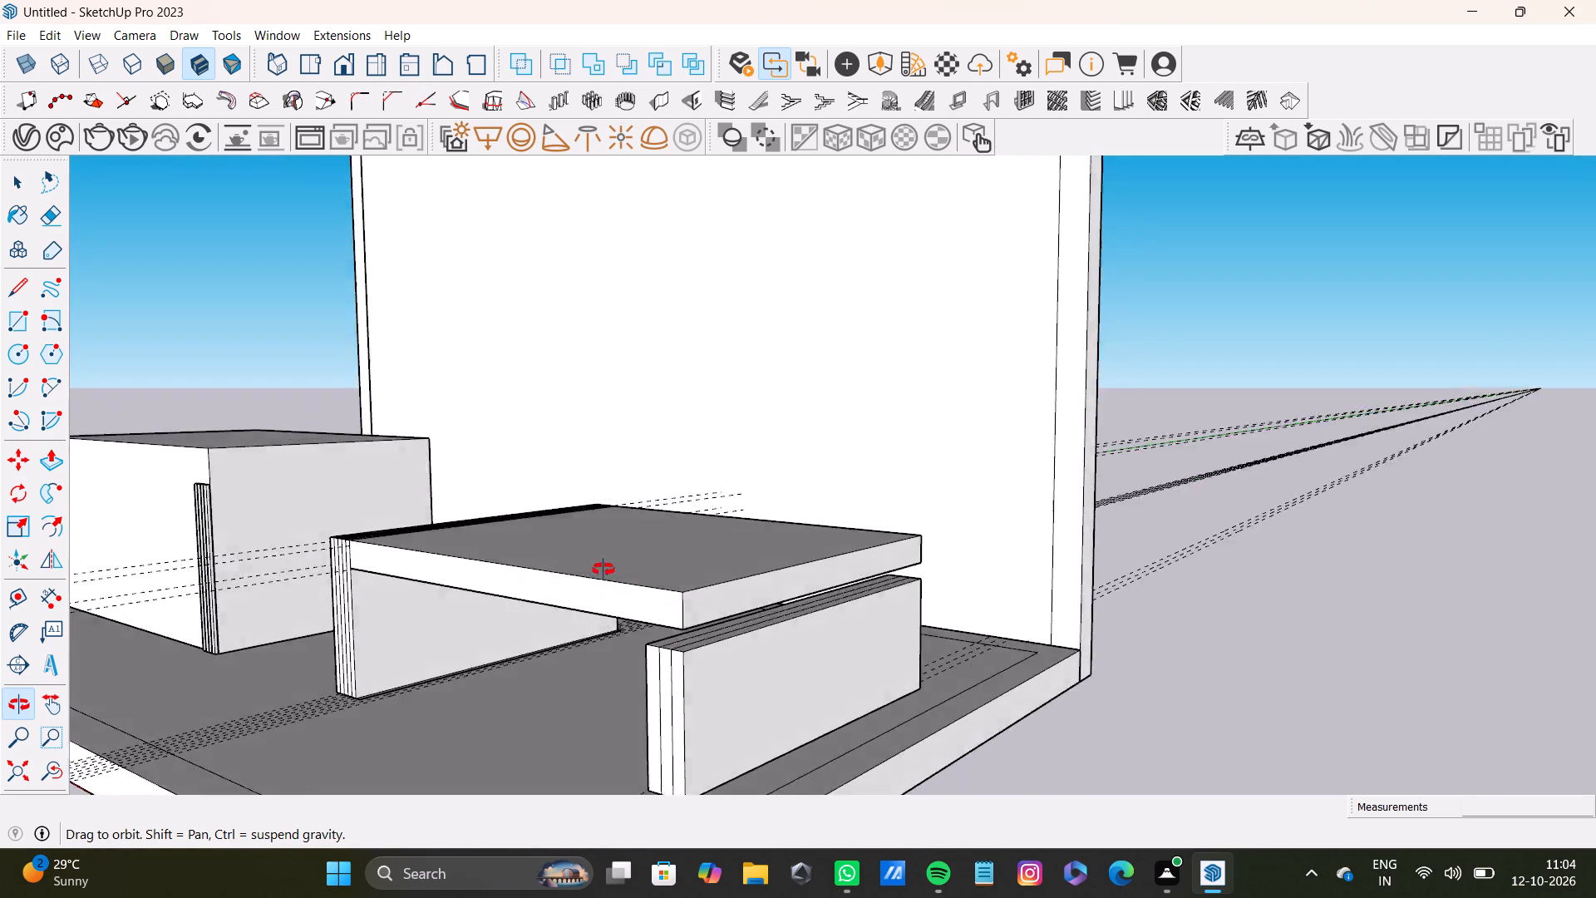
pyautogui.keyDown('shift'); pyautogui.moveTo(603, 570); pyautogui.dragTo(505, 568, button='middle'); pyautogui.keyUp('shift')
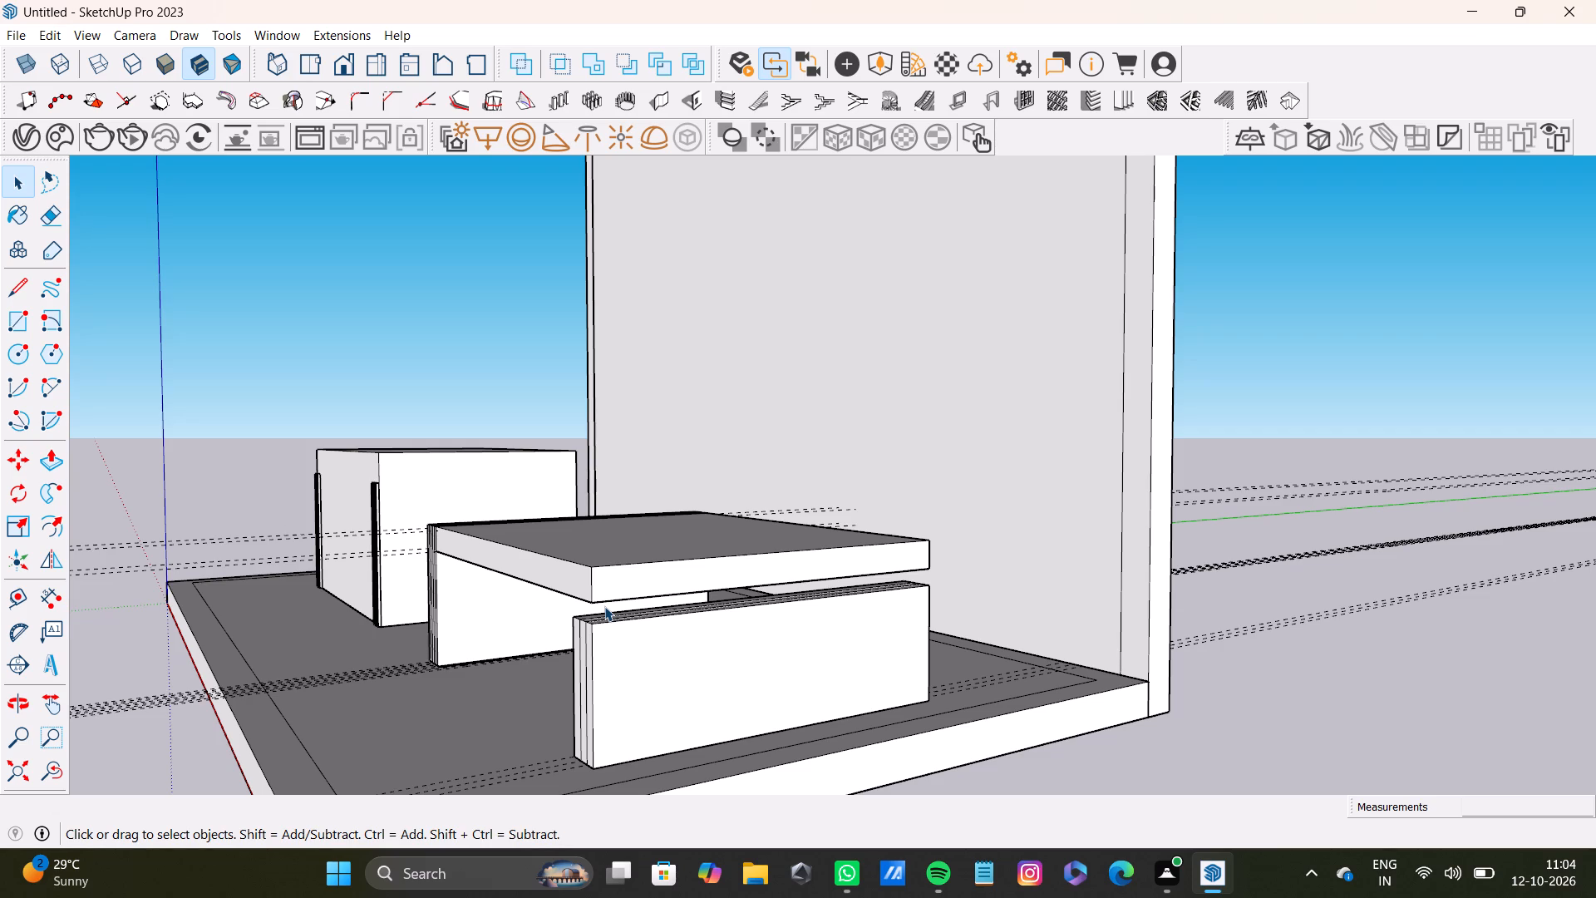
pyautogui.scroll(8, 660, 591)
pyautogui.scroll(-16, 612, 621)
pyautogui.moveTo(598, 626); pyautogui.dragTo(676, 599, button='middle')
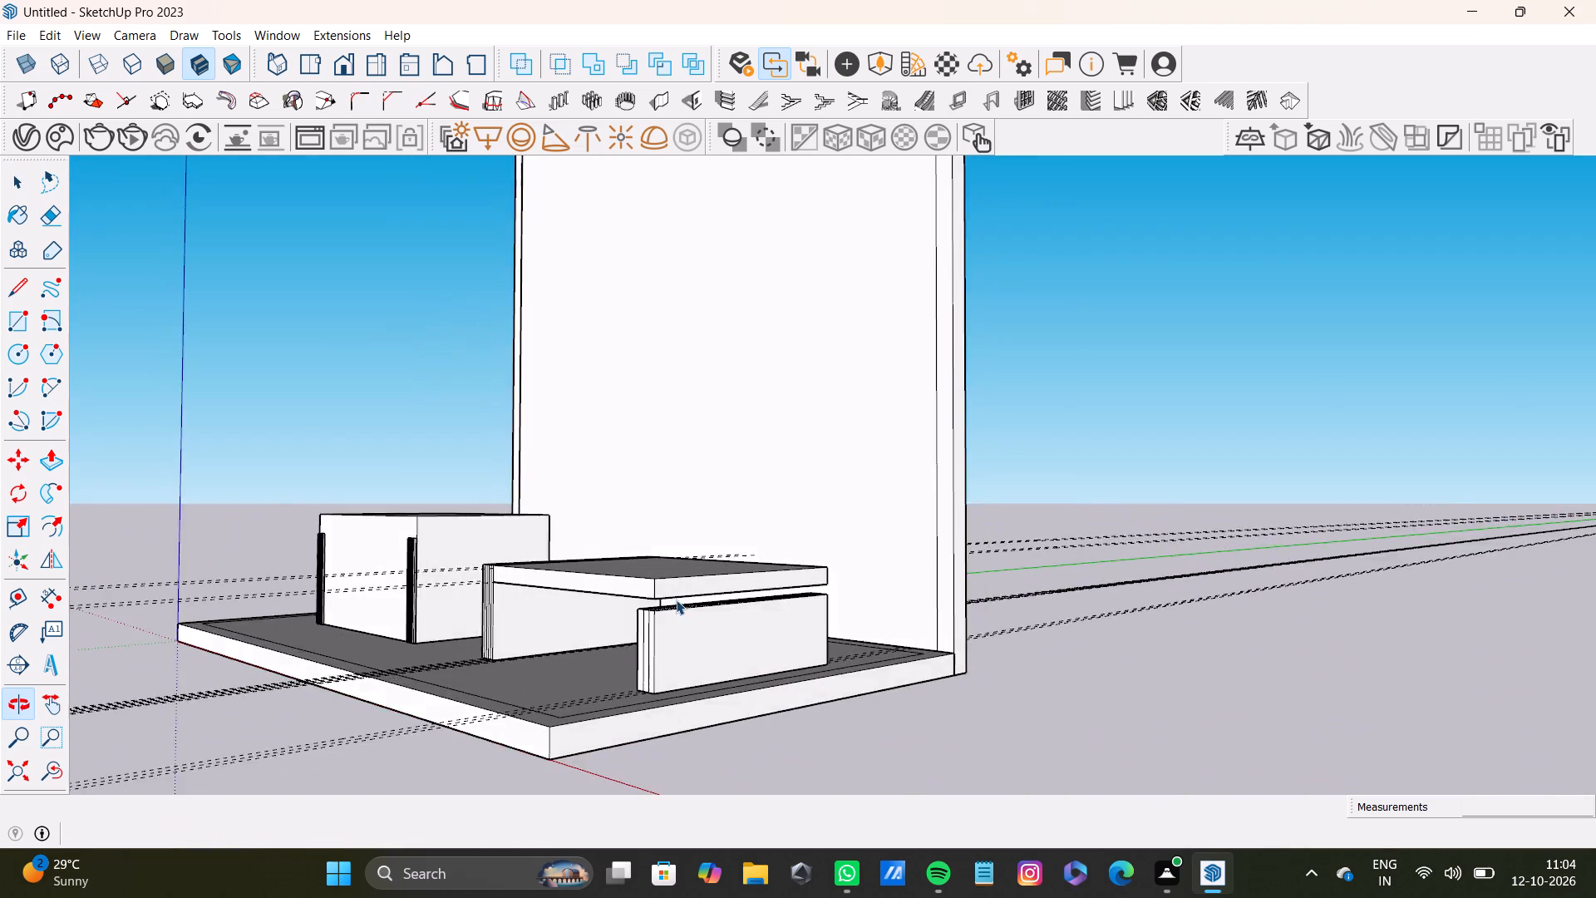
pyautogui.scroll(10, 676, 598)
pyautogui.moveTo(664, 609); pyautogui.dragTo(629, 563, button='middle')
pyautogui.scroll(8, 598, 498)
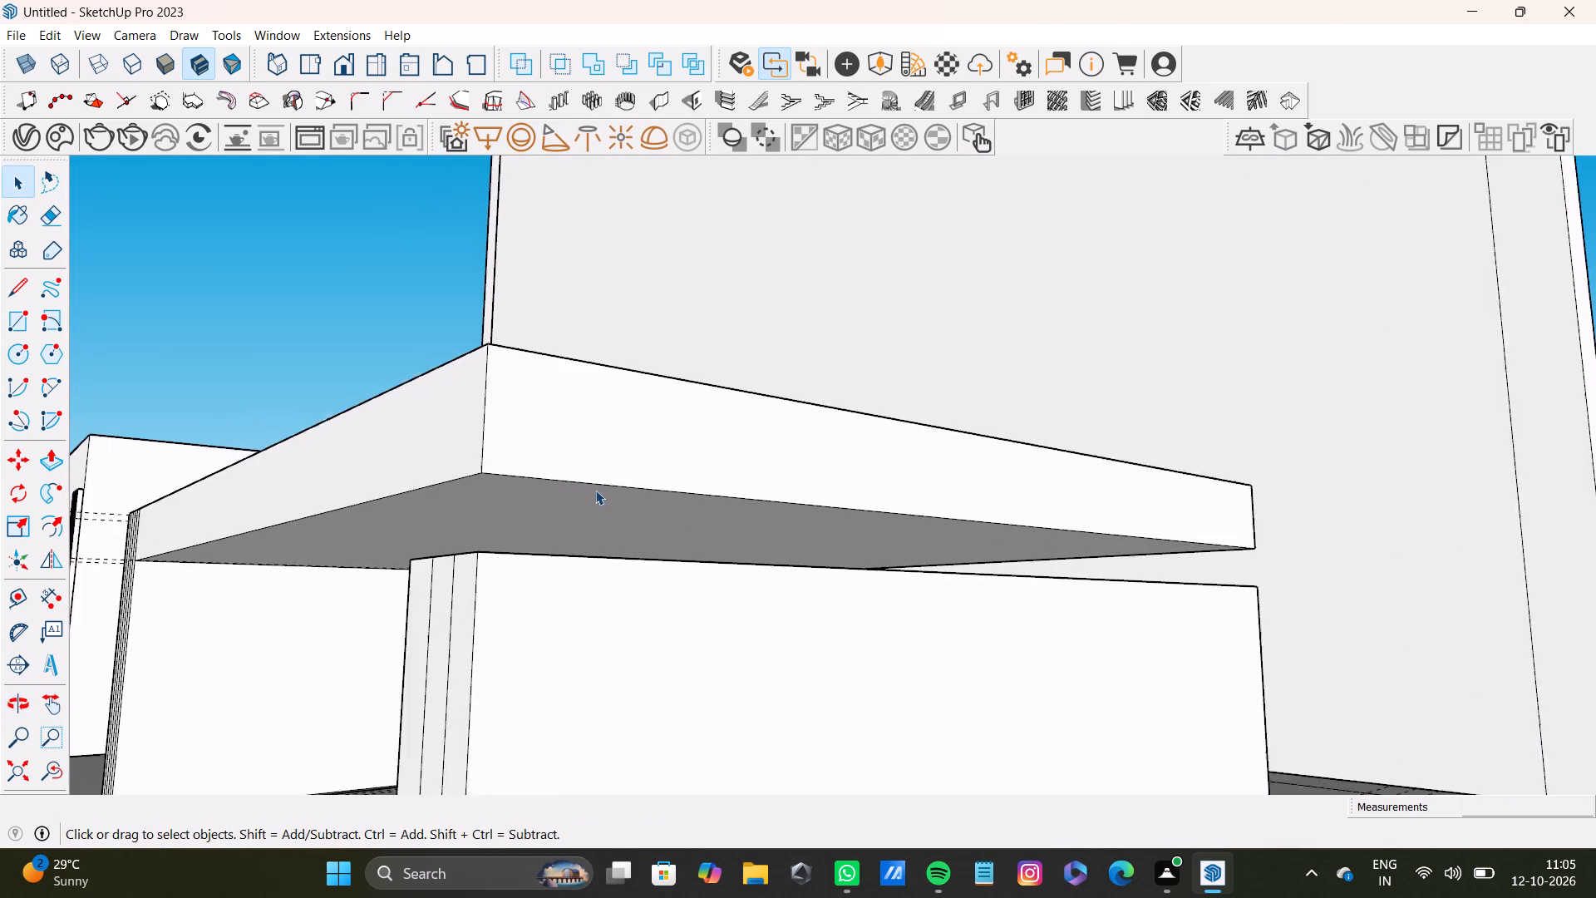
pyautogui.scroll(-3, 446, 491)
pyautogui.moveTo(494, 516); pyautogui.dragTo(724, 510, button='middle')
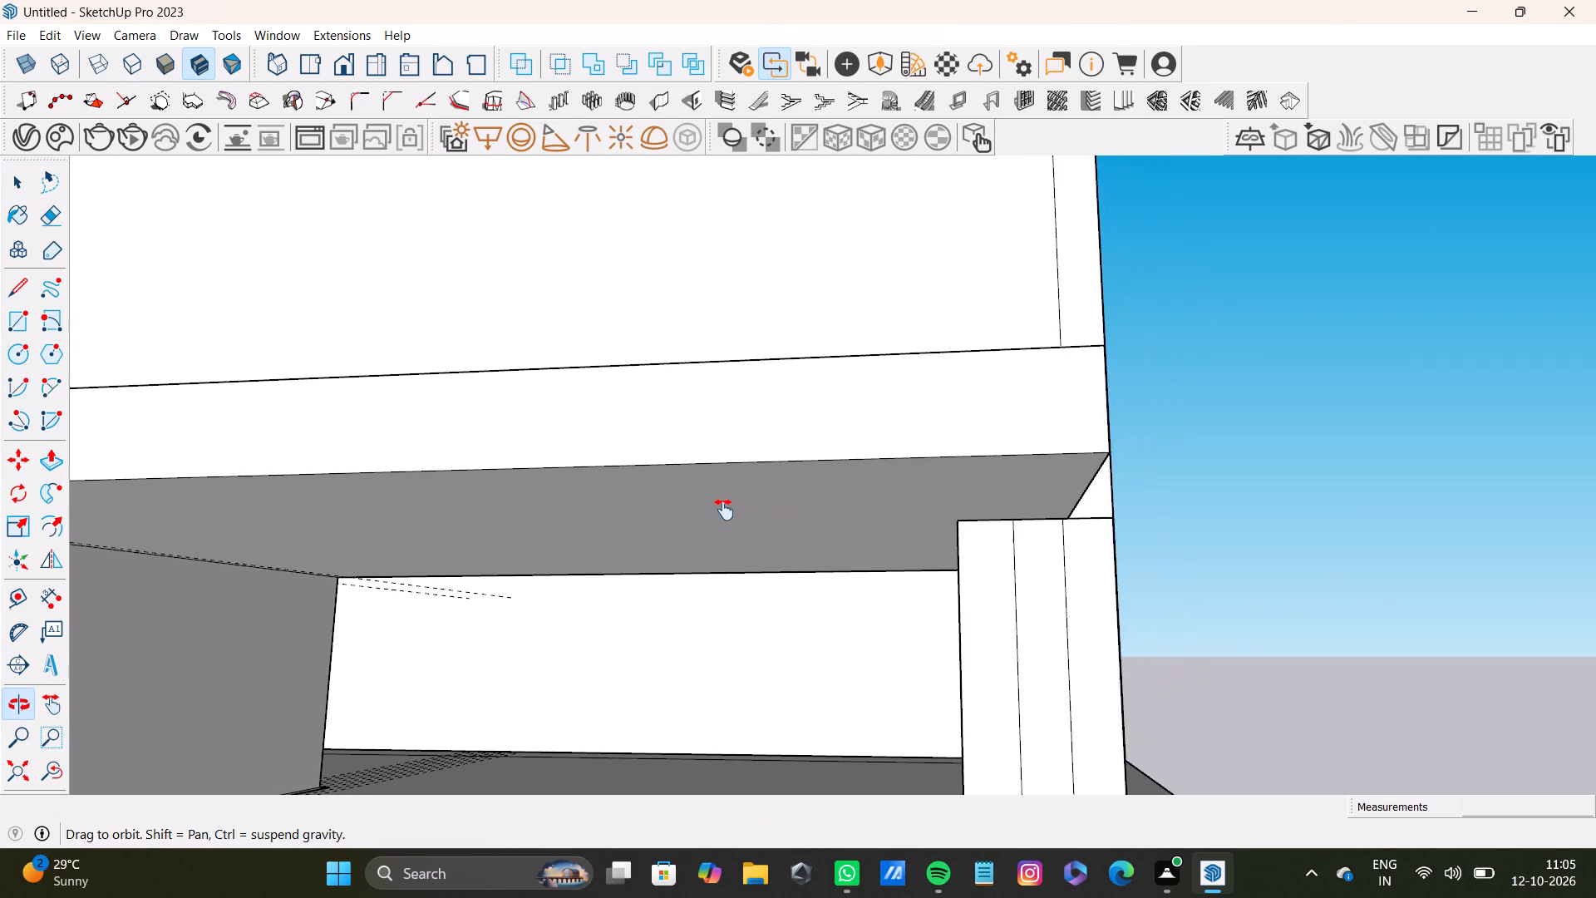
pyautogui.moveTo(724, 510); pyautogui.dragTo(595, 625, button='middle')
pyautogui.scroll(3, 707, 679)
pyautogui.scroll(-3, 848, 738)
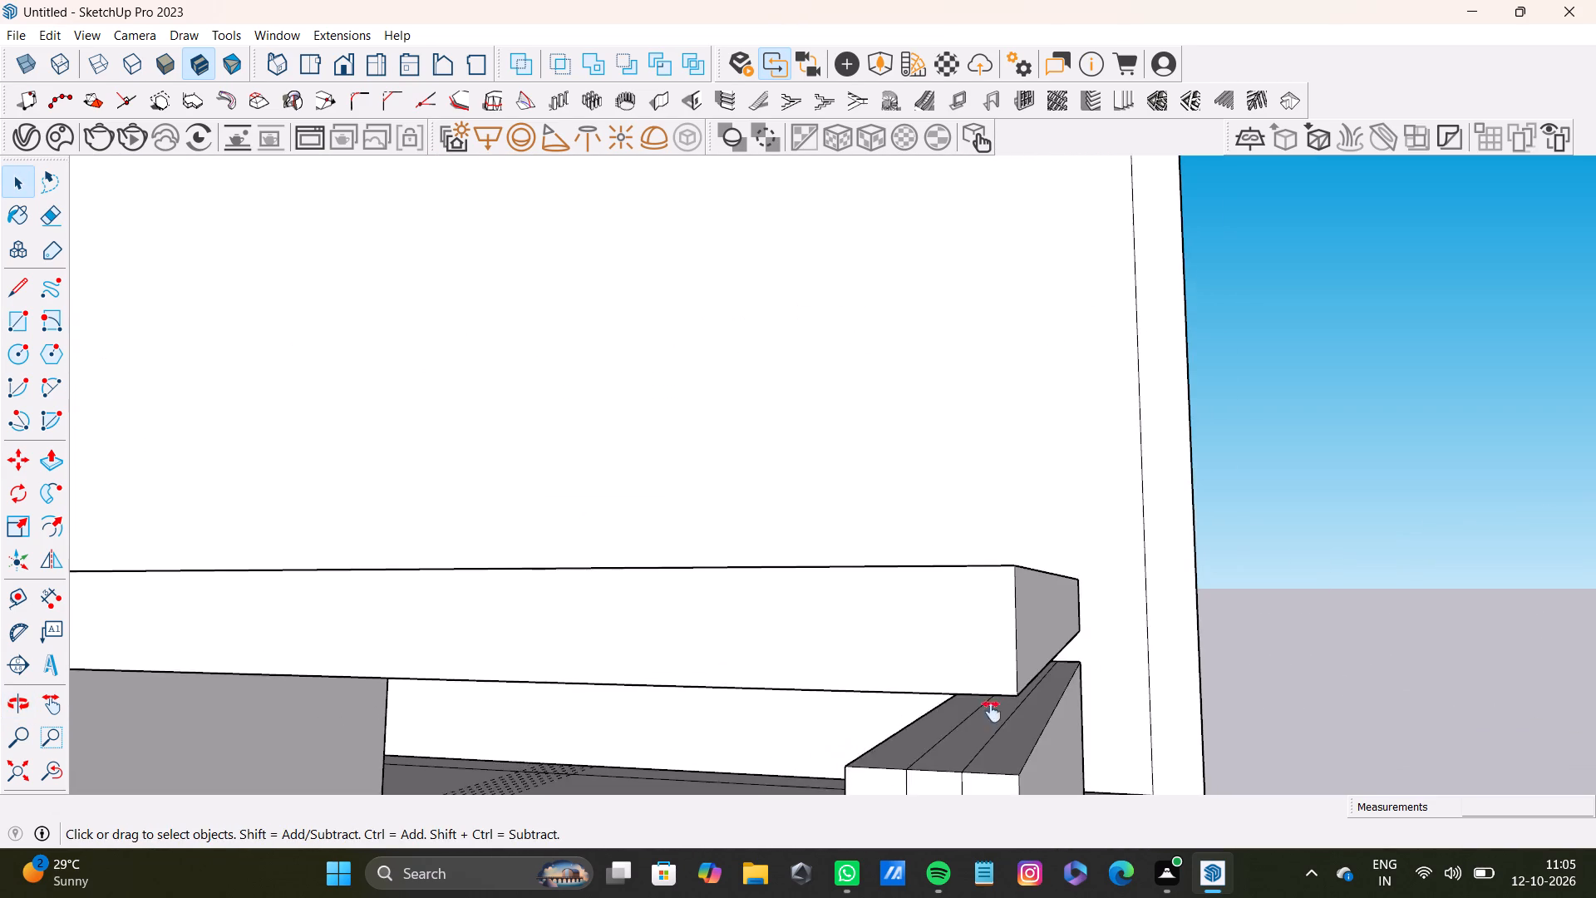
pyautogui.keyDown('shift'); pyautogui.moveTo(992, 712); pyautogui.dragTo(850, 644, button='middle'); pyautogui.keyUp('shift')
pyautogui.press('space')
pyautogui.scroll(3, 682, 668)
pyautogui.click(681, 668)
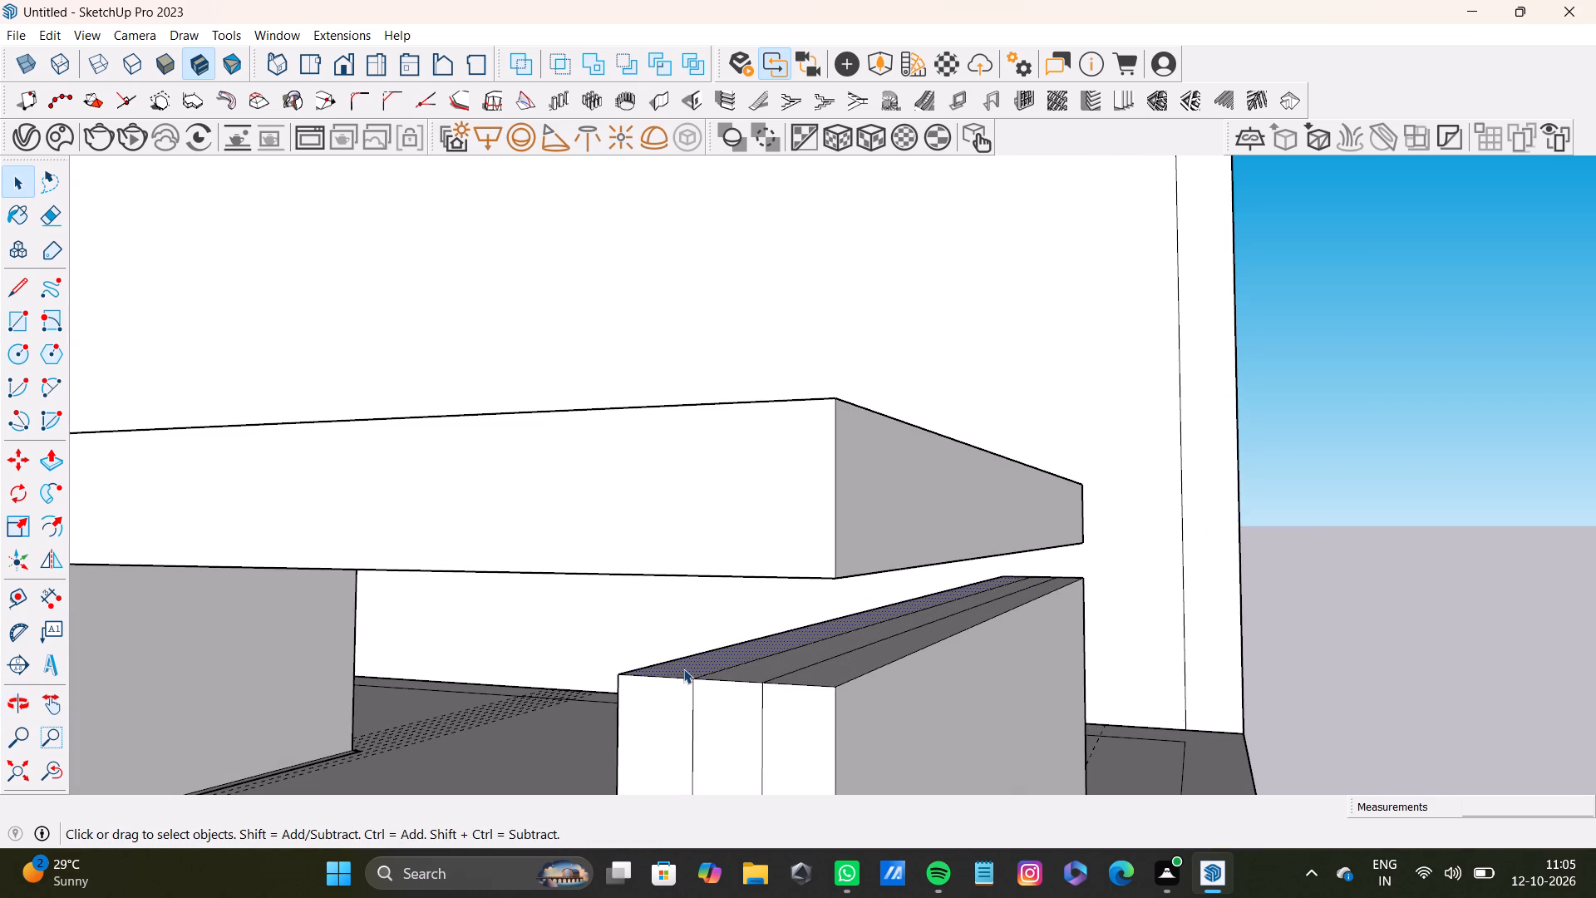
pyautogui.press('p')
pyautogui.moveTo(686, 669); pyautogui.dragTo(699, 560)
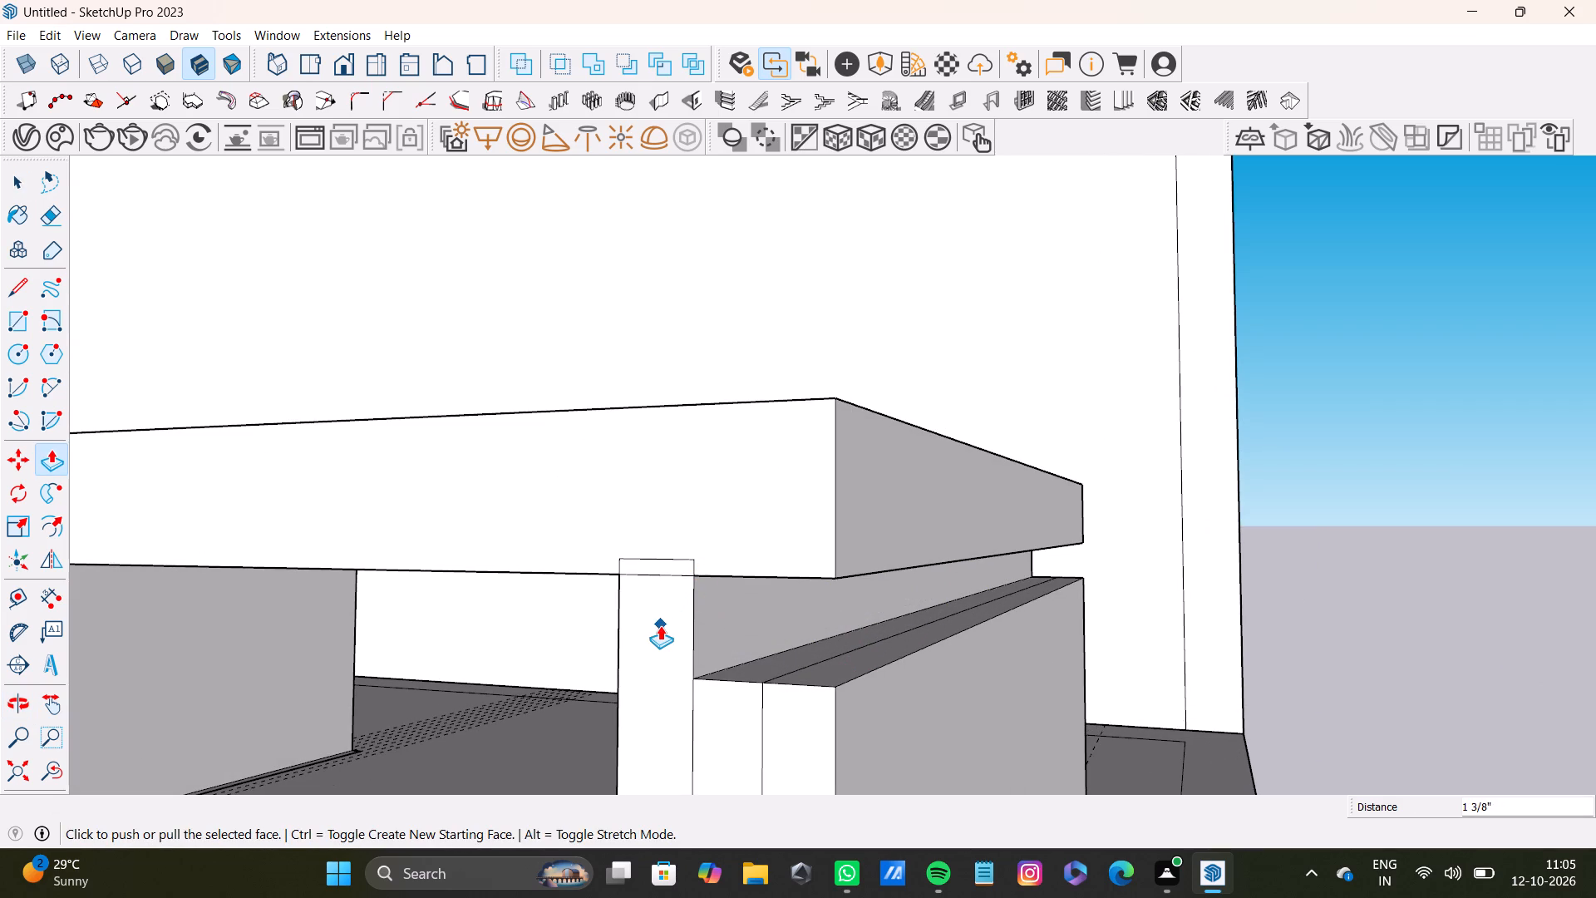
pyautogui.hotkey('ctrl', 'z')
pyautogui.moveTo(671, 668); pyautogui.dragTo(727, 574)
pyautogui.press('space')
# Pull the middle strip's top face on the smaller block up to the slab's underside.
pyautogui.click(751, 665)
pyautogui.click(755, 678)
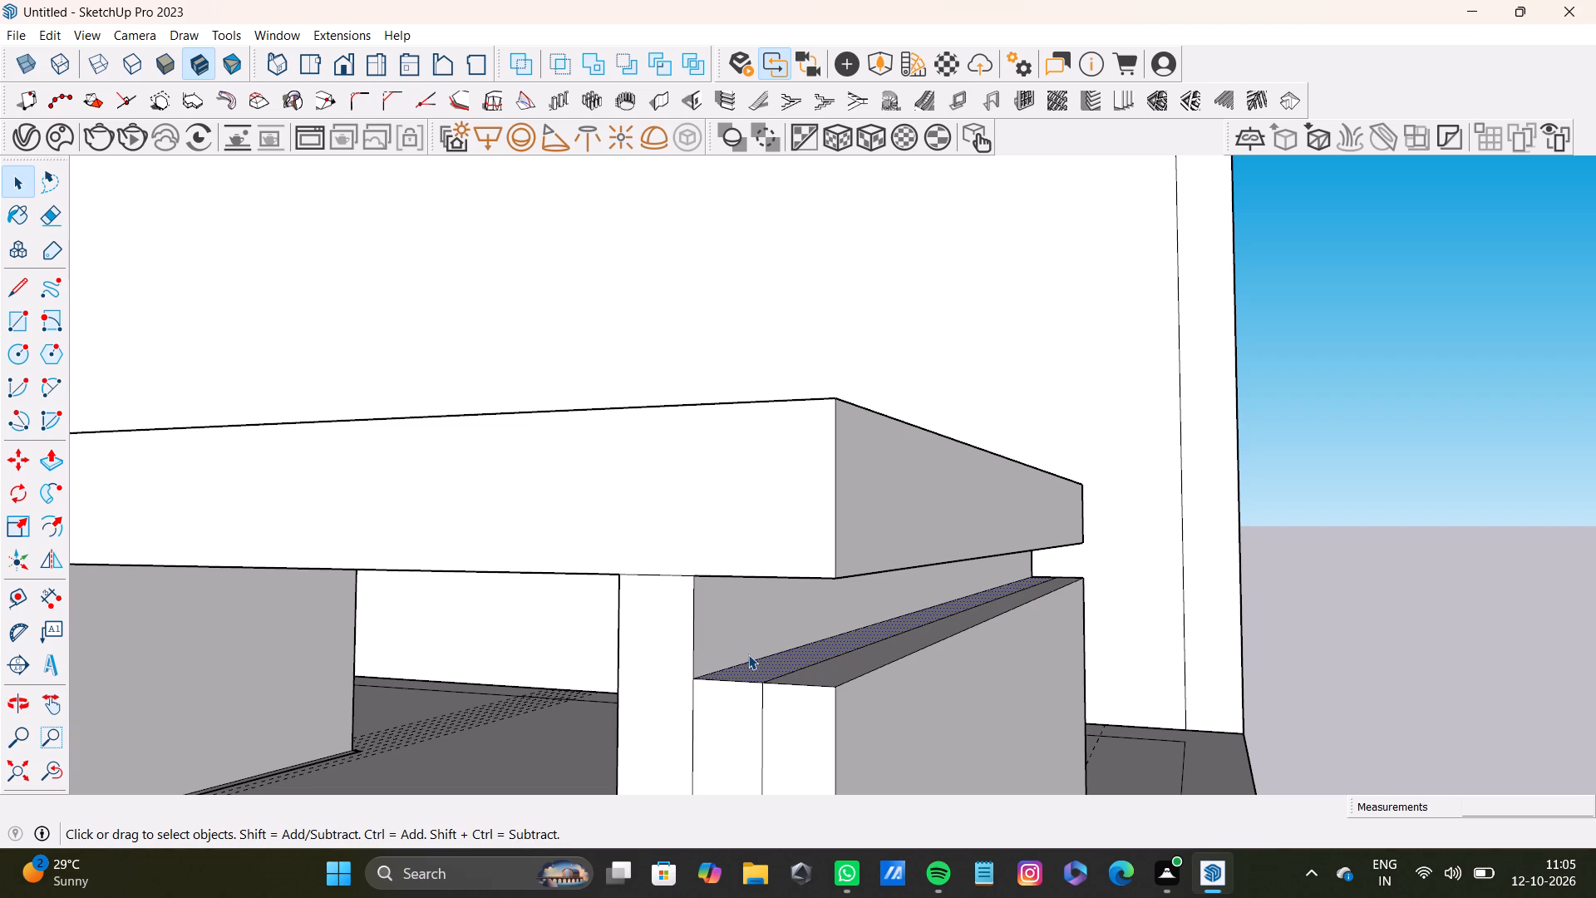
pyautogui.press('p')
pyautogui.moveTo(738, 677); pyautogui.dragTo(720, 570)
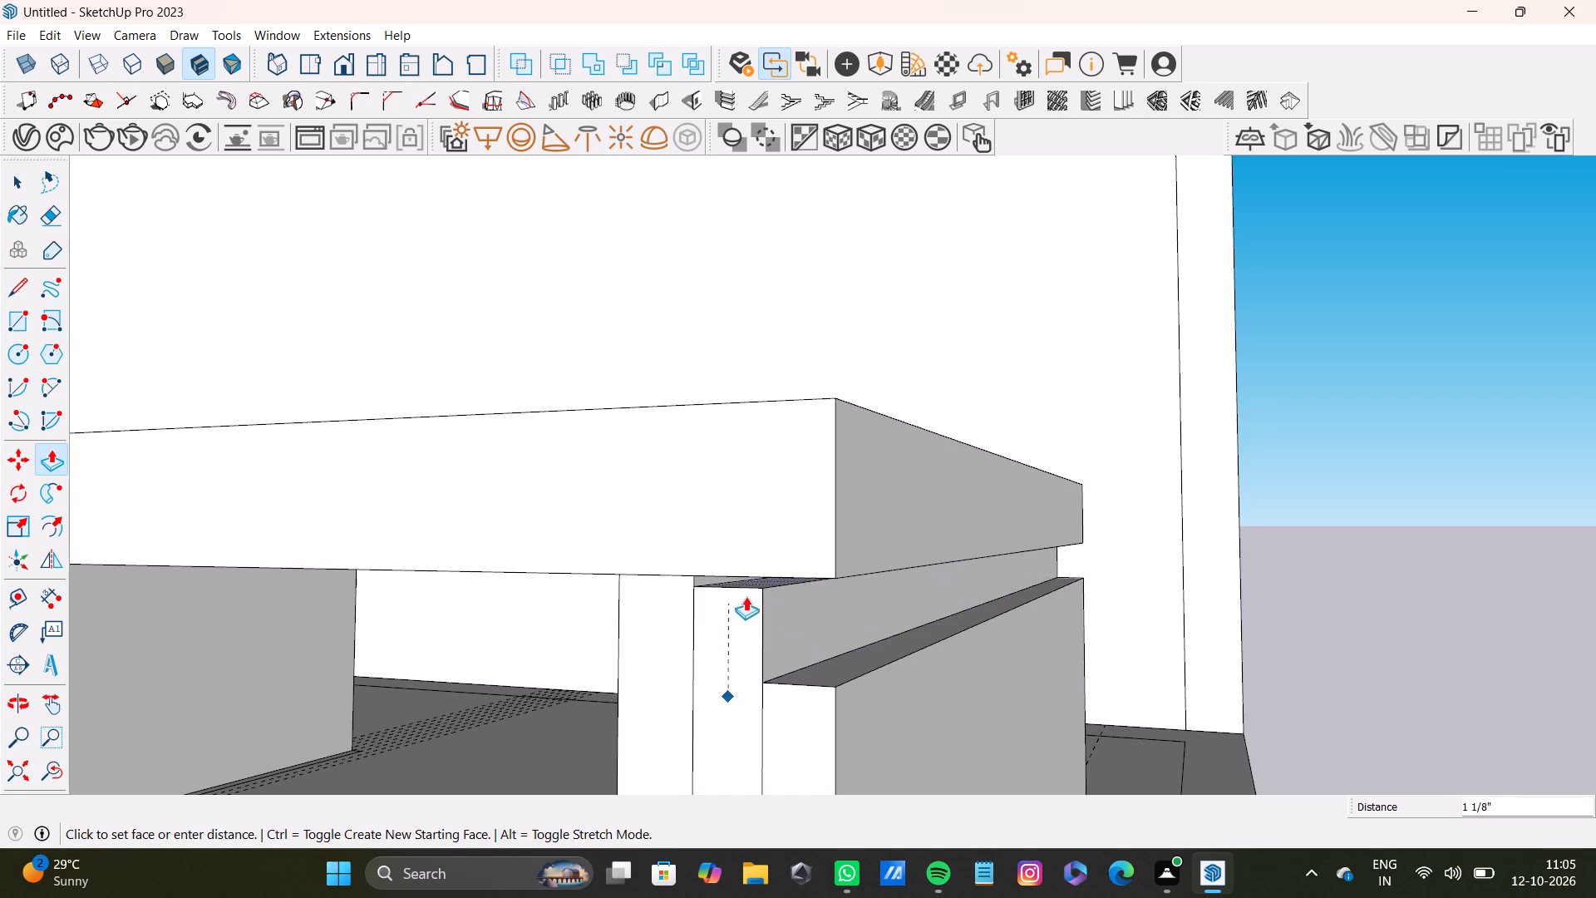
pyautogui.click(759, 580)
pyautogui.press('space')
# Pull the outermost strip's top face on the smaller block up 1 3/16" to meet the slab's lower edge.
pyautogui.click(825, 668)
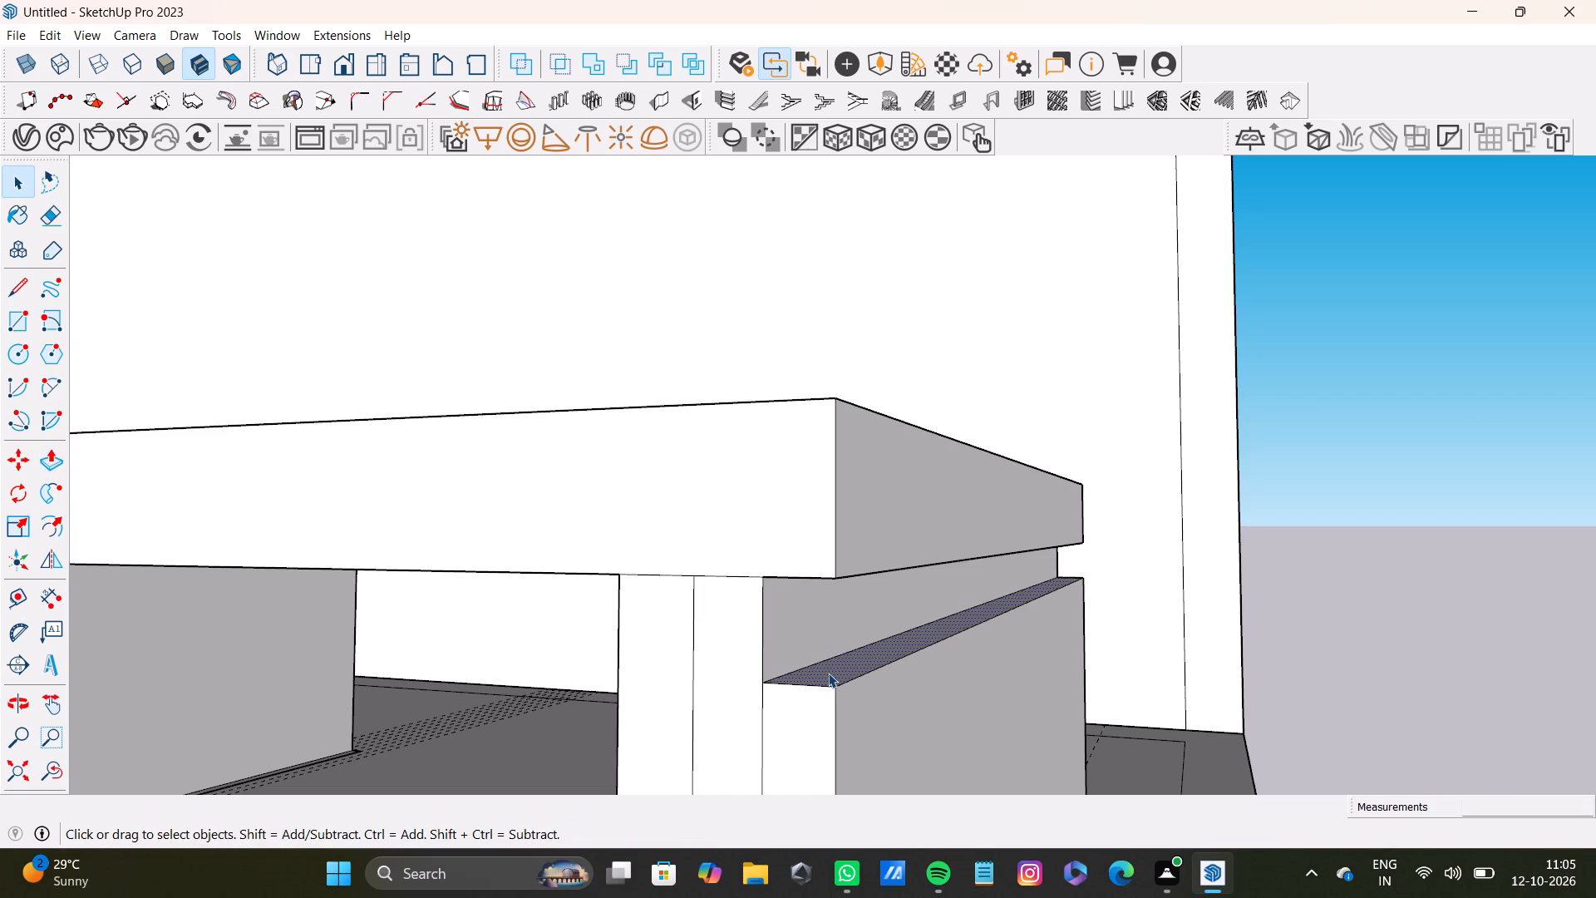
pyautogui.press('p')
pyautogui.moveTo(828, 673); pyautogui.dragTo(804, 569)
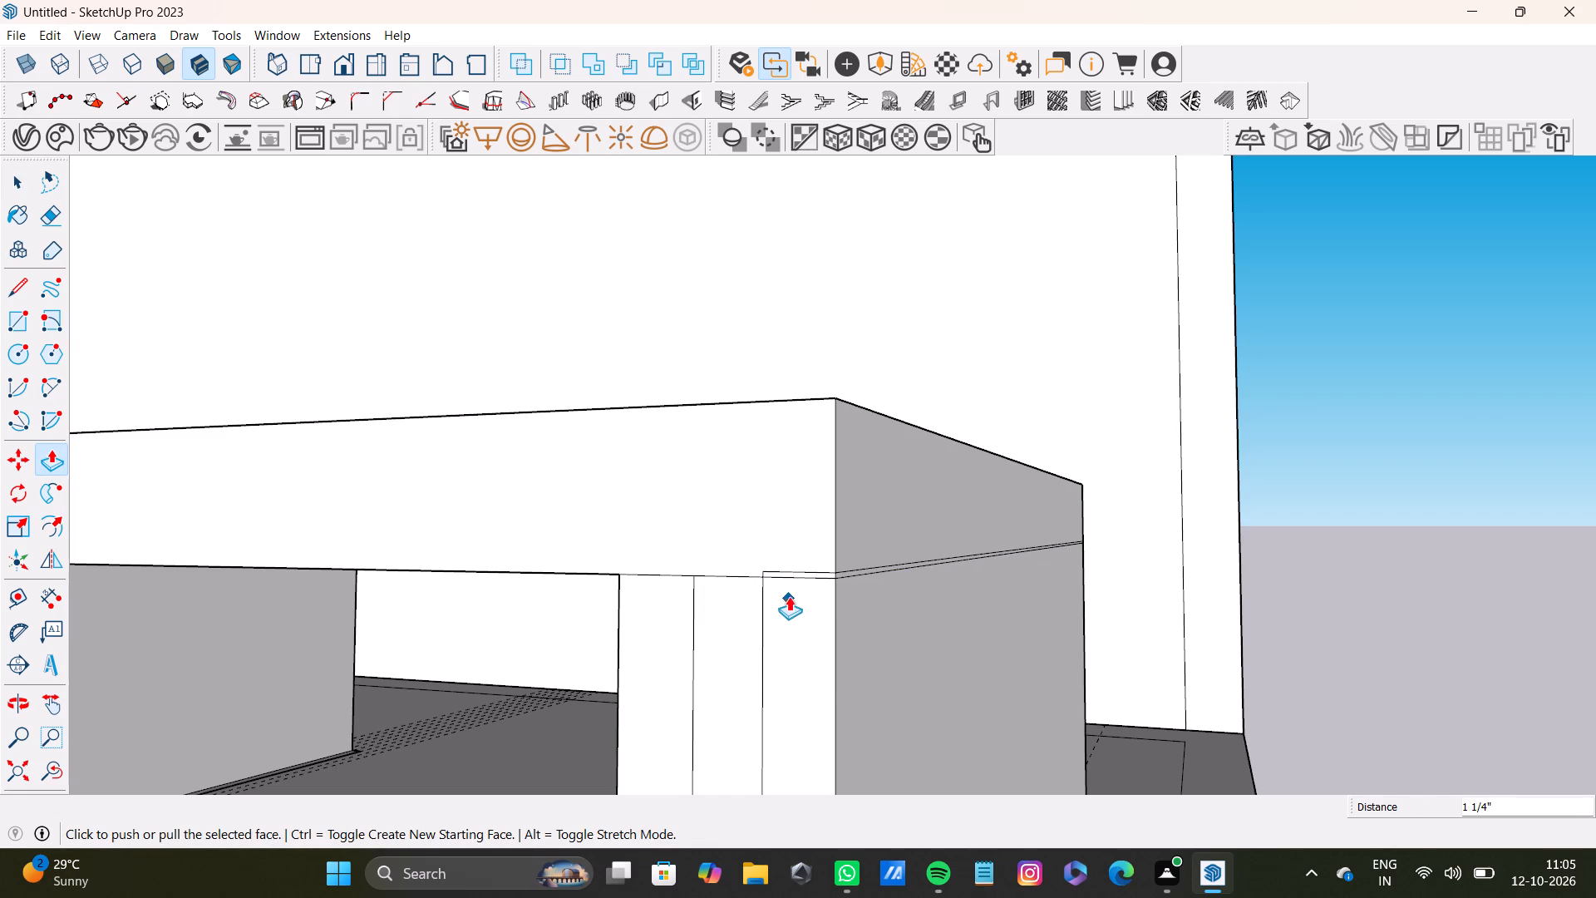
pyautogui.hotkey('ctrl', 'z')
pyautogui.moveTo(827, 668); pyautogui.dragTo(833, 570)
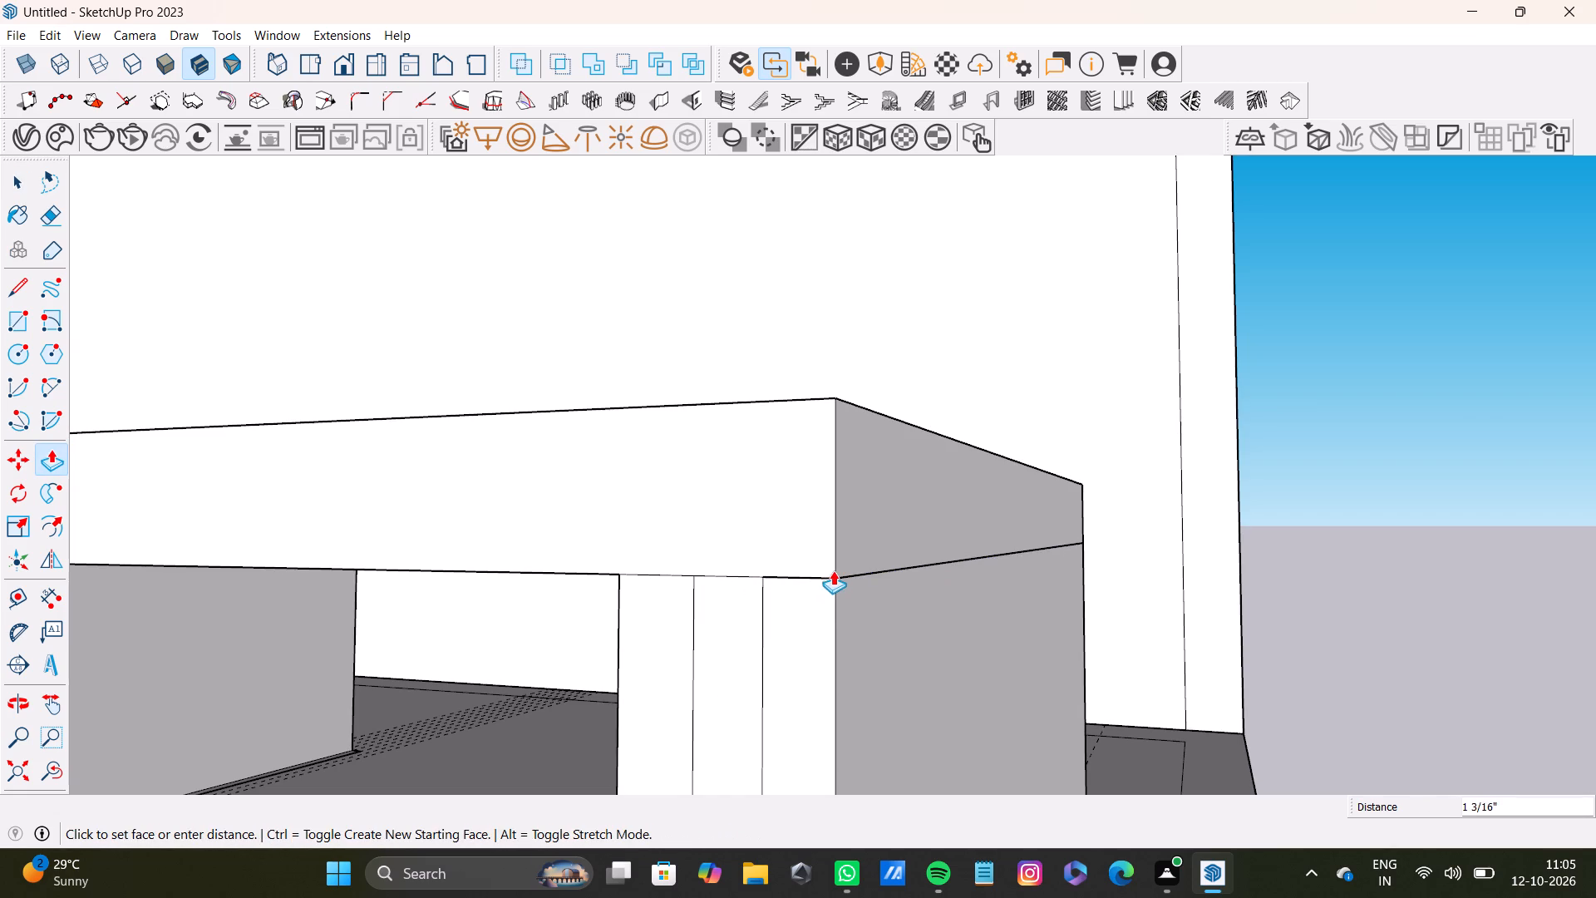
pyautogui.moveTo(833, 570); pyautogui.dragTo(835, 571)
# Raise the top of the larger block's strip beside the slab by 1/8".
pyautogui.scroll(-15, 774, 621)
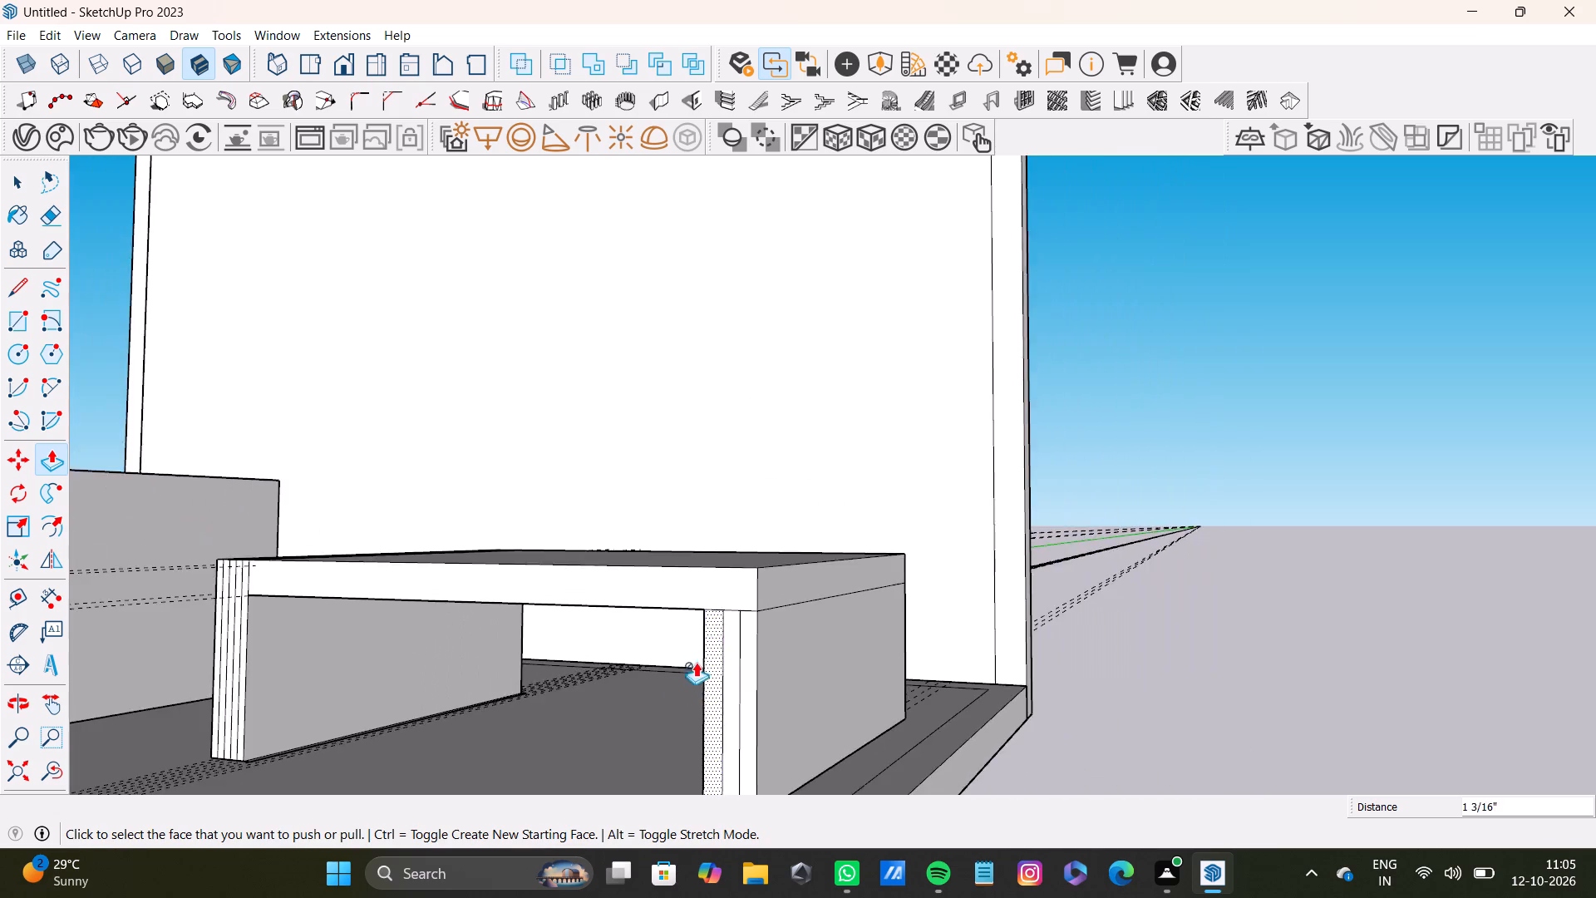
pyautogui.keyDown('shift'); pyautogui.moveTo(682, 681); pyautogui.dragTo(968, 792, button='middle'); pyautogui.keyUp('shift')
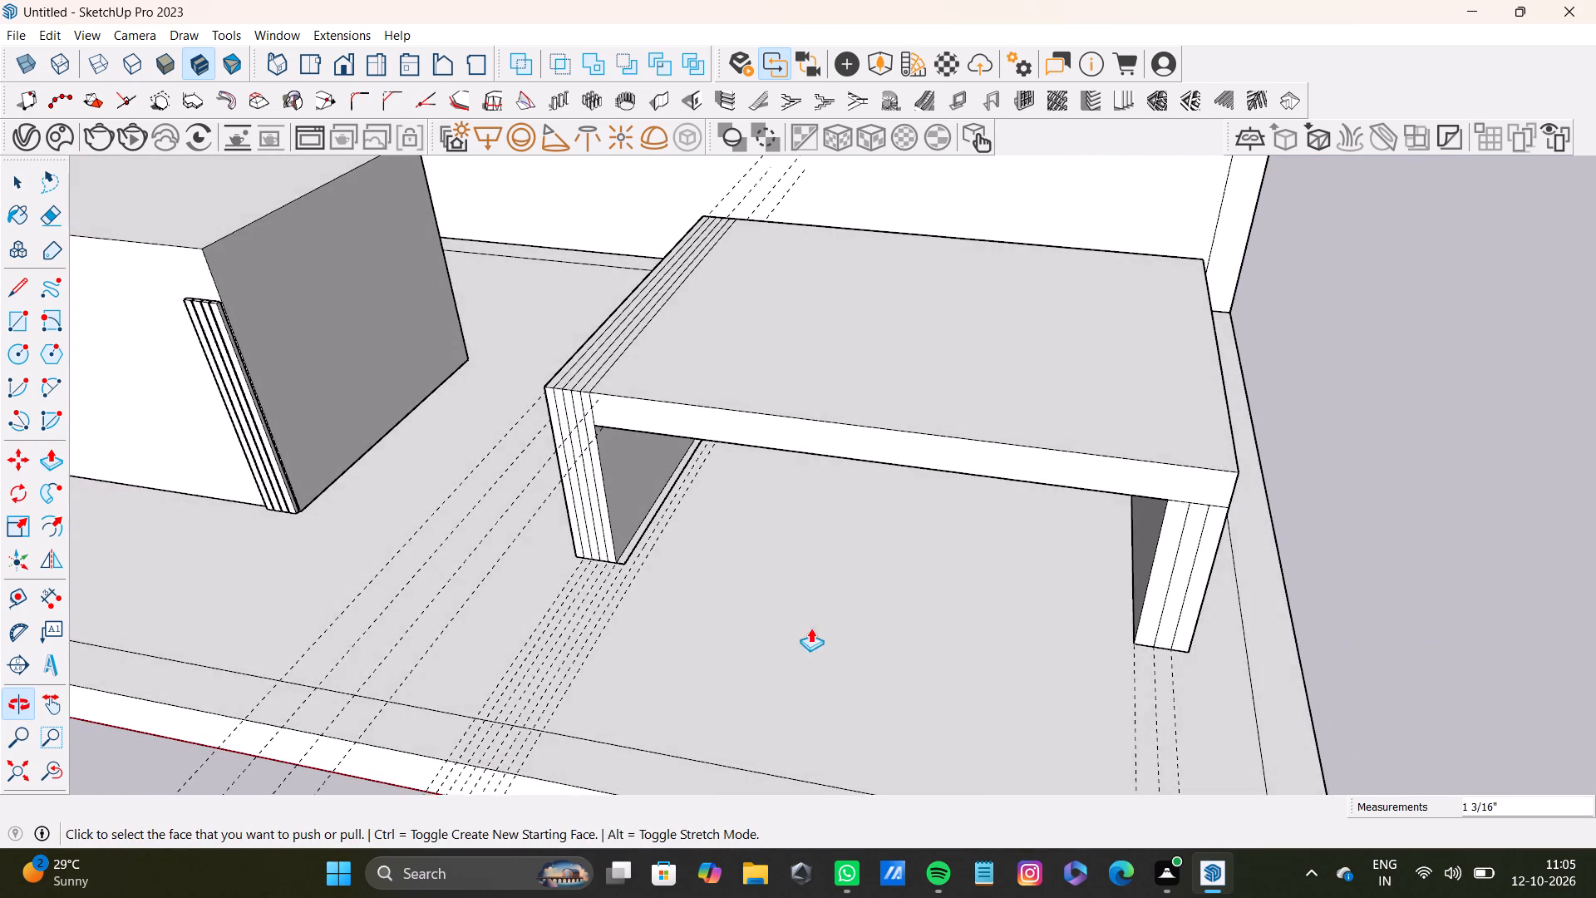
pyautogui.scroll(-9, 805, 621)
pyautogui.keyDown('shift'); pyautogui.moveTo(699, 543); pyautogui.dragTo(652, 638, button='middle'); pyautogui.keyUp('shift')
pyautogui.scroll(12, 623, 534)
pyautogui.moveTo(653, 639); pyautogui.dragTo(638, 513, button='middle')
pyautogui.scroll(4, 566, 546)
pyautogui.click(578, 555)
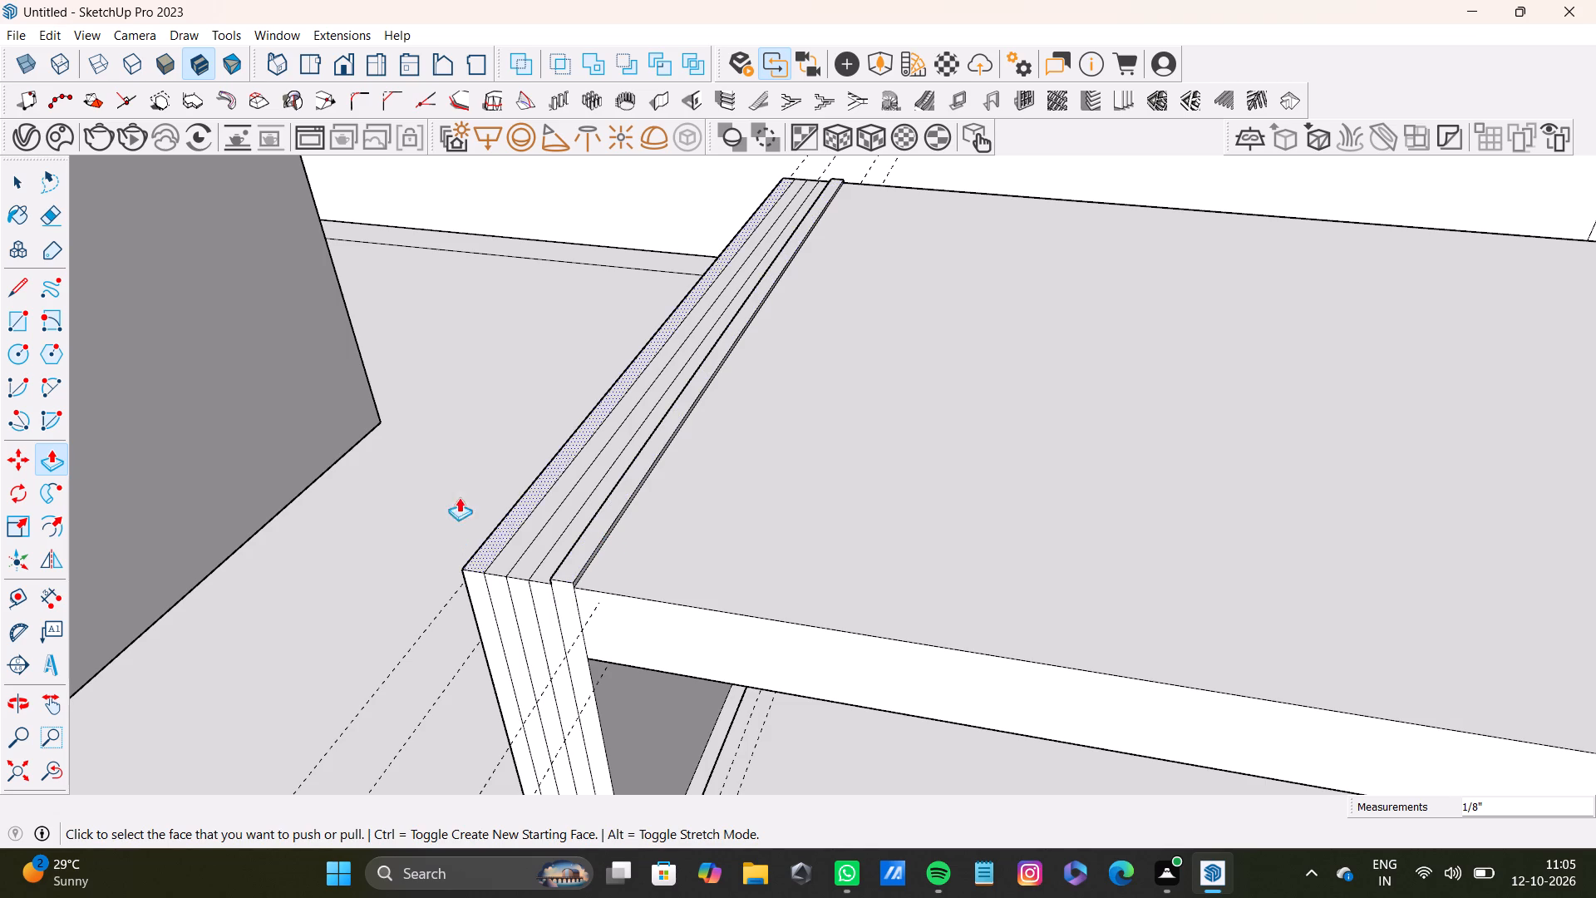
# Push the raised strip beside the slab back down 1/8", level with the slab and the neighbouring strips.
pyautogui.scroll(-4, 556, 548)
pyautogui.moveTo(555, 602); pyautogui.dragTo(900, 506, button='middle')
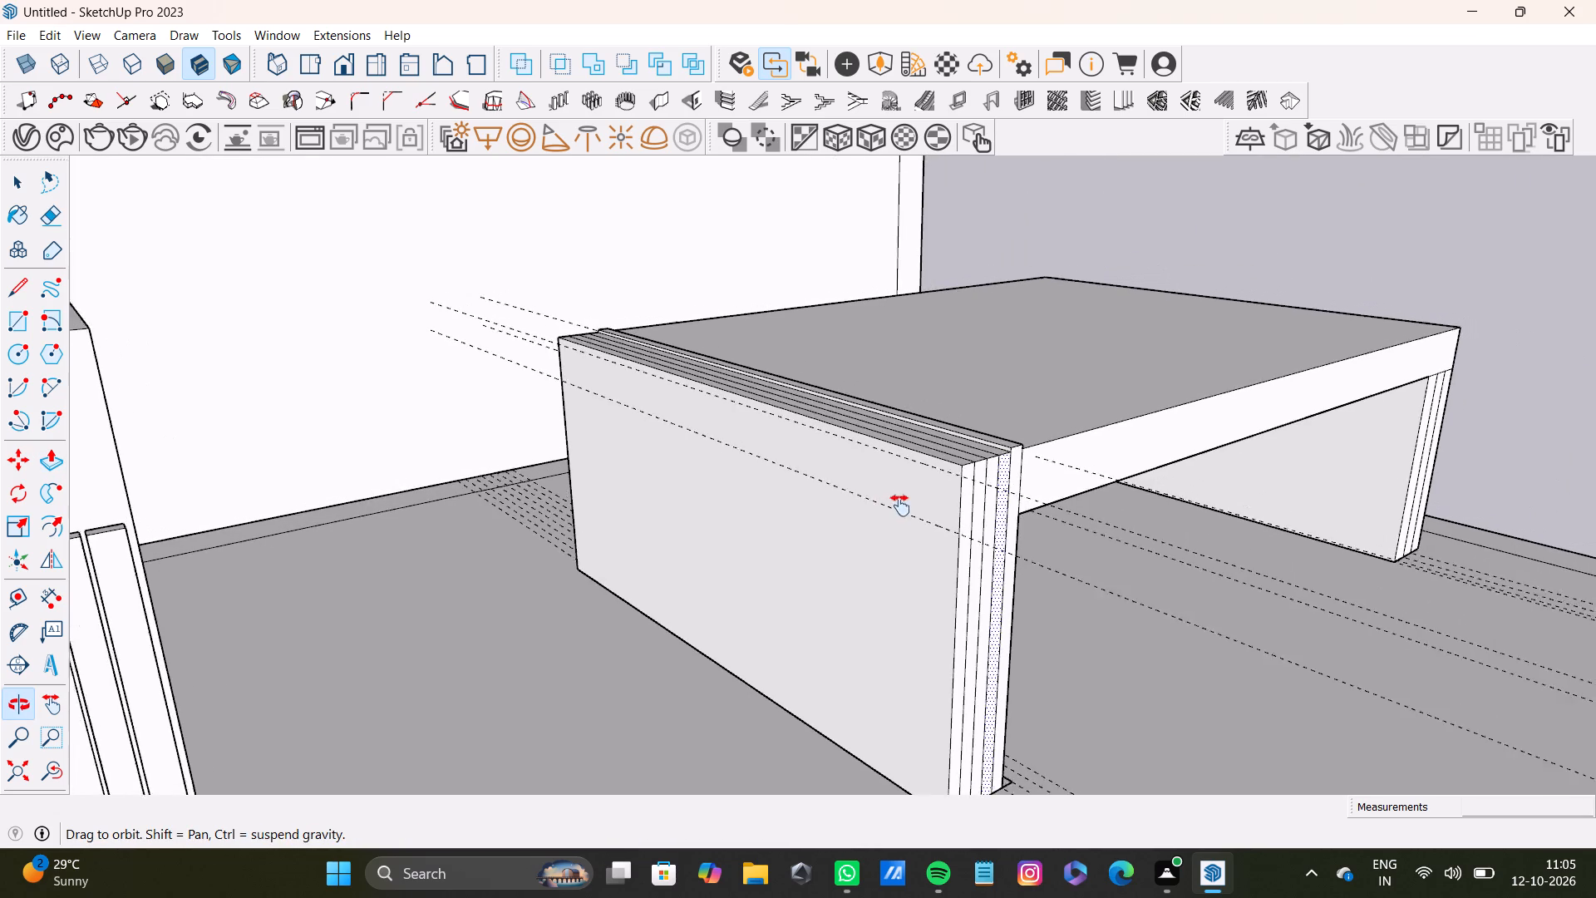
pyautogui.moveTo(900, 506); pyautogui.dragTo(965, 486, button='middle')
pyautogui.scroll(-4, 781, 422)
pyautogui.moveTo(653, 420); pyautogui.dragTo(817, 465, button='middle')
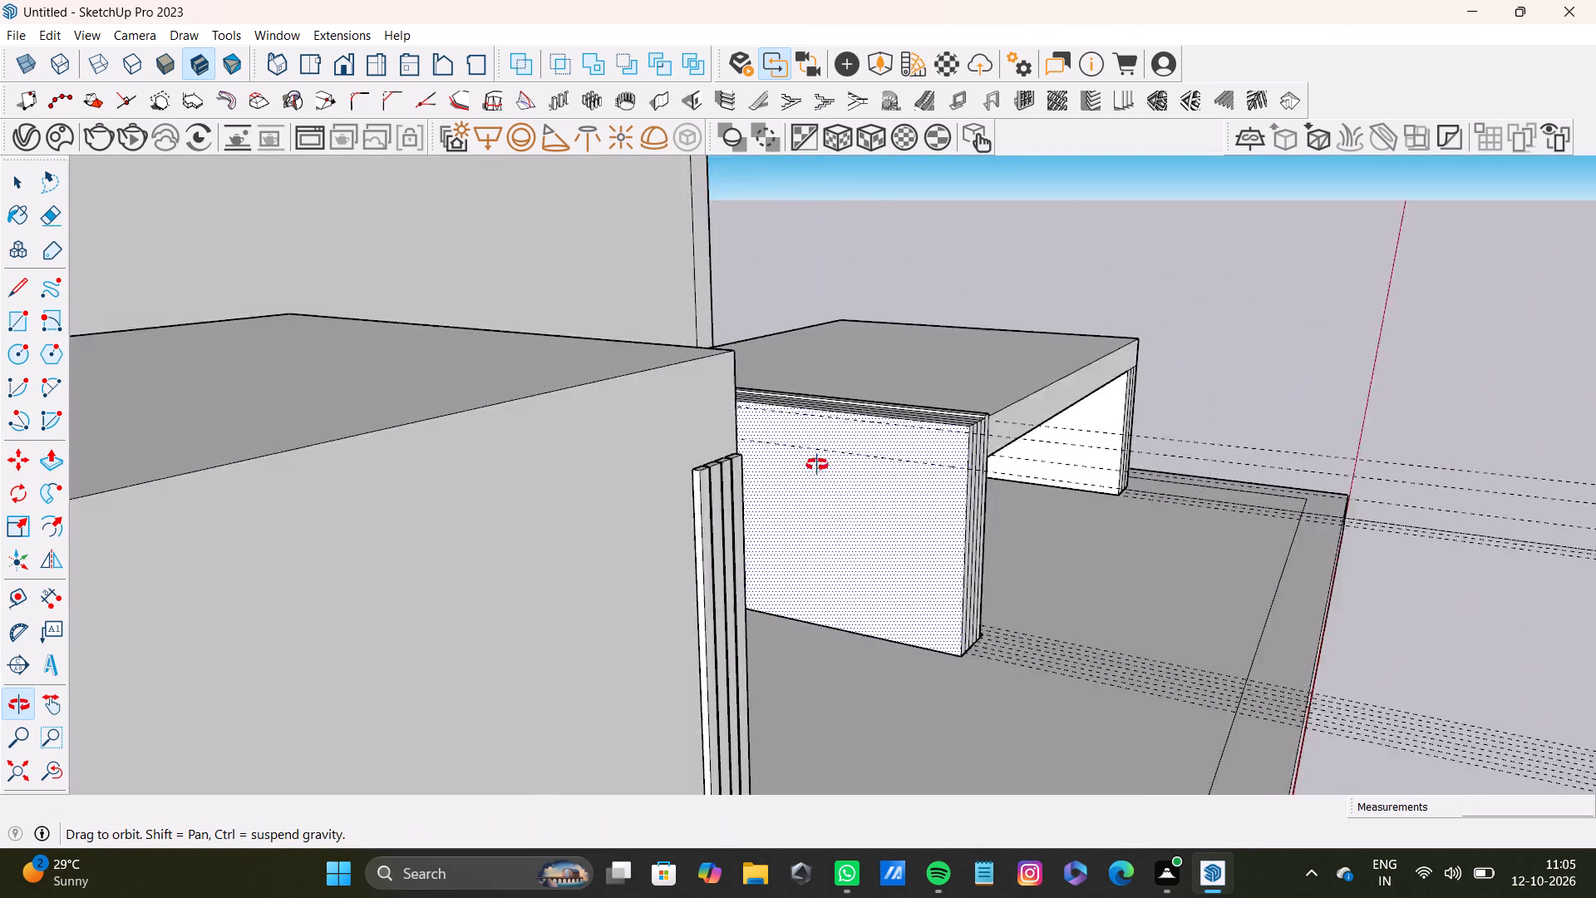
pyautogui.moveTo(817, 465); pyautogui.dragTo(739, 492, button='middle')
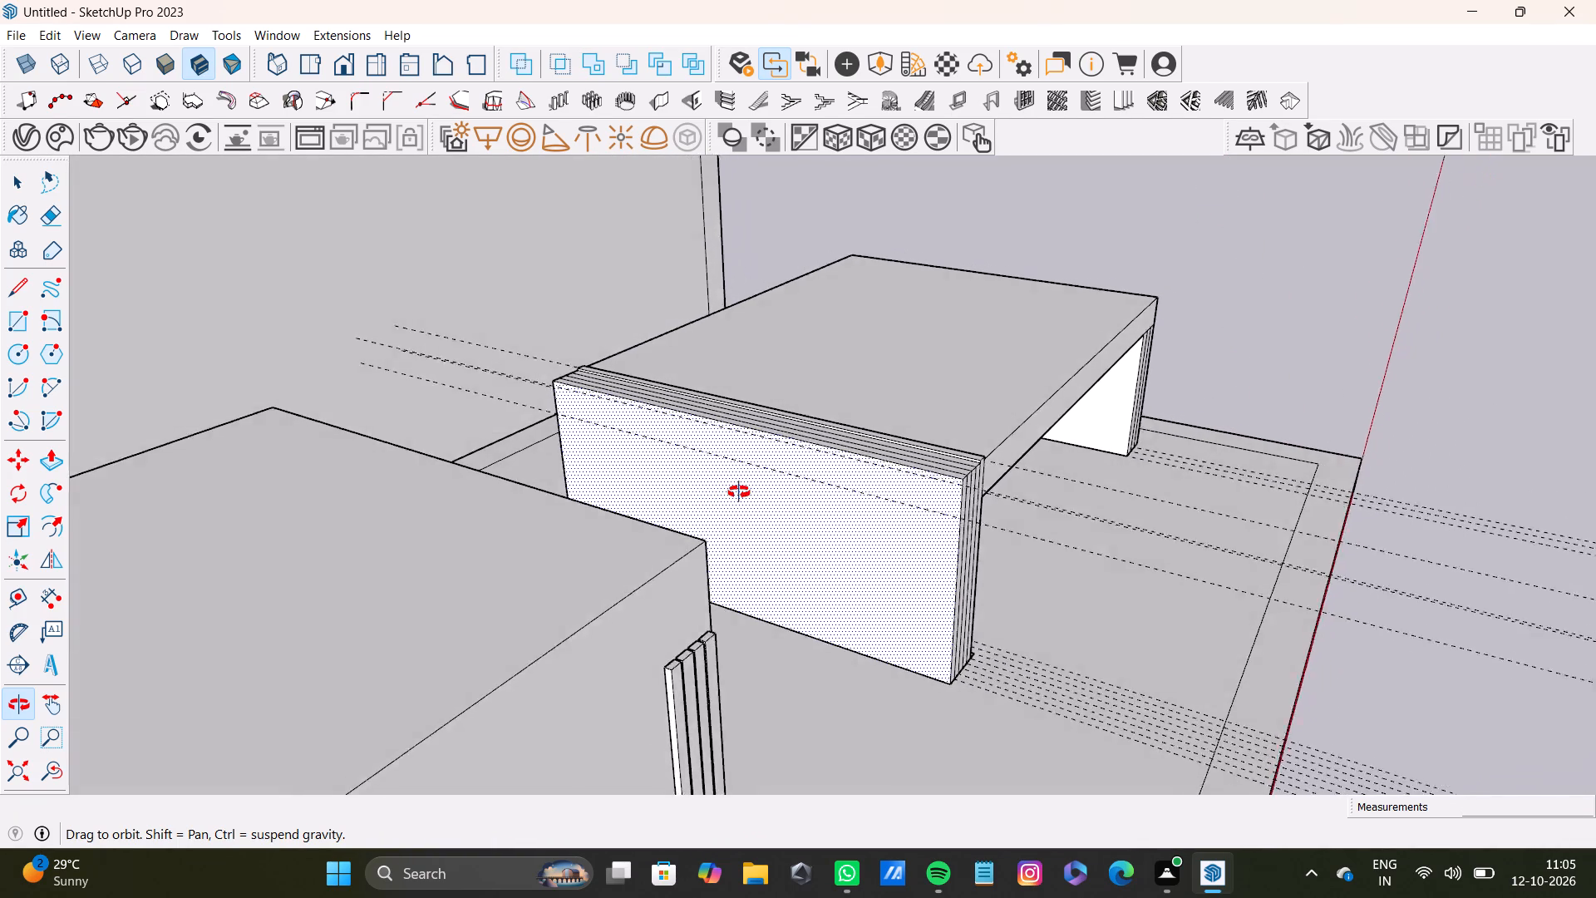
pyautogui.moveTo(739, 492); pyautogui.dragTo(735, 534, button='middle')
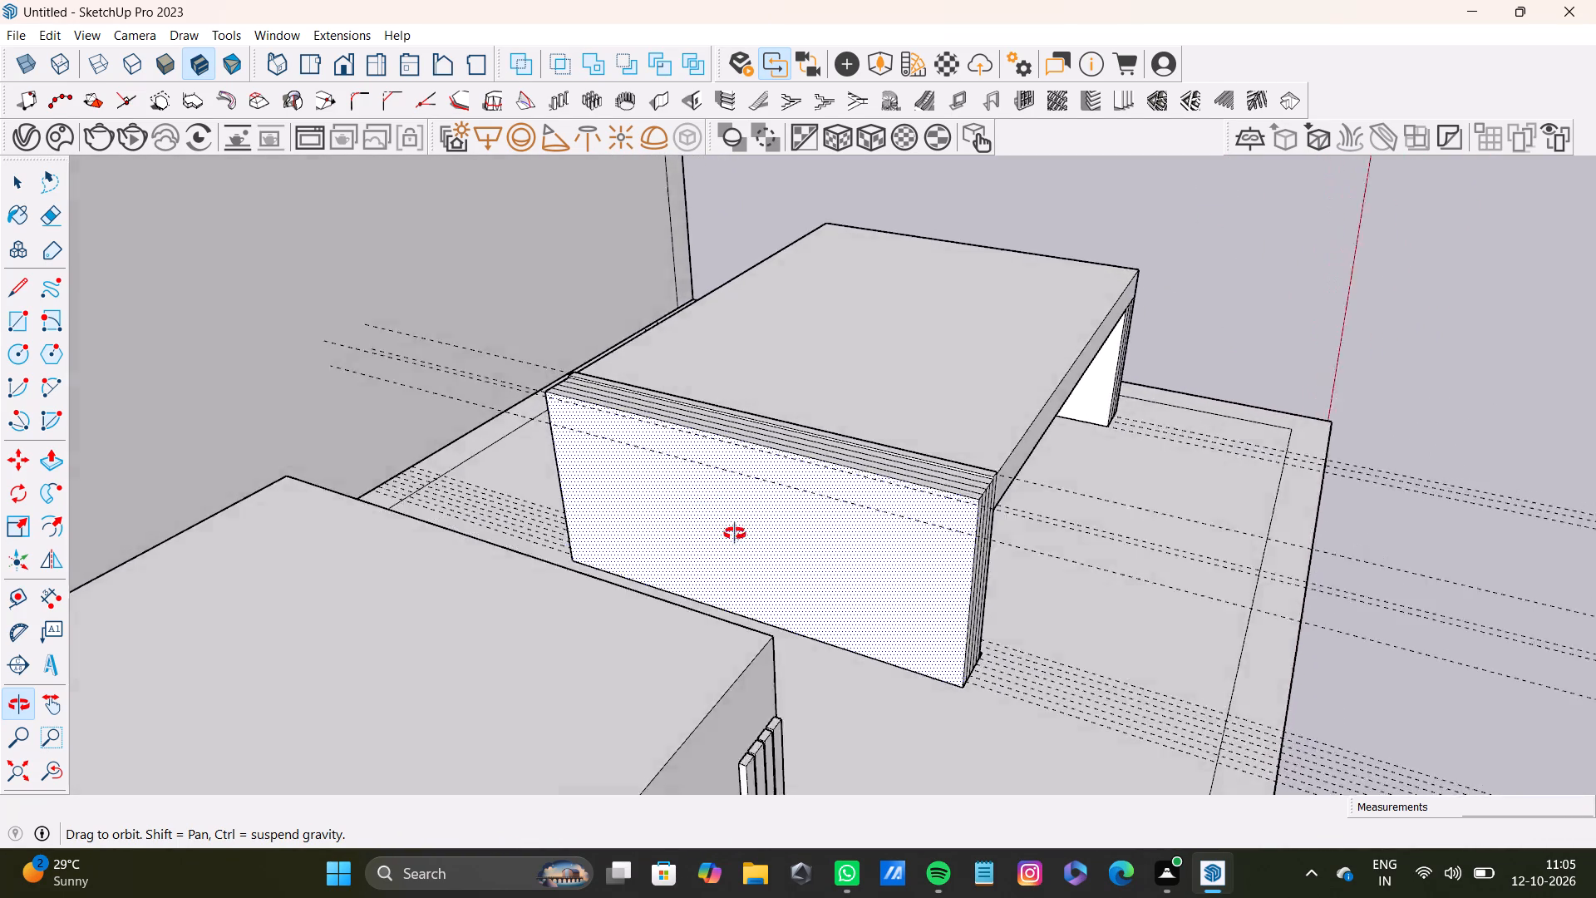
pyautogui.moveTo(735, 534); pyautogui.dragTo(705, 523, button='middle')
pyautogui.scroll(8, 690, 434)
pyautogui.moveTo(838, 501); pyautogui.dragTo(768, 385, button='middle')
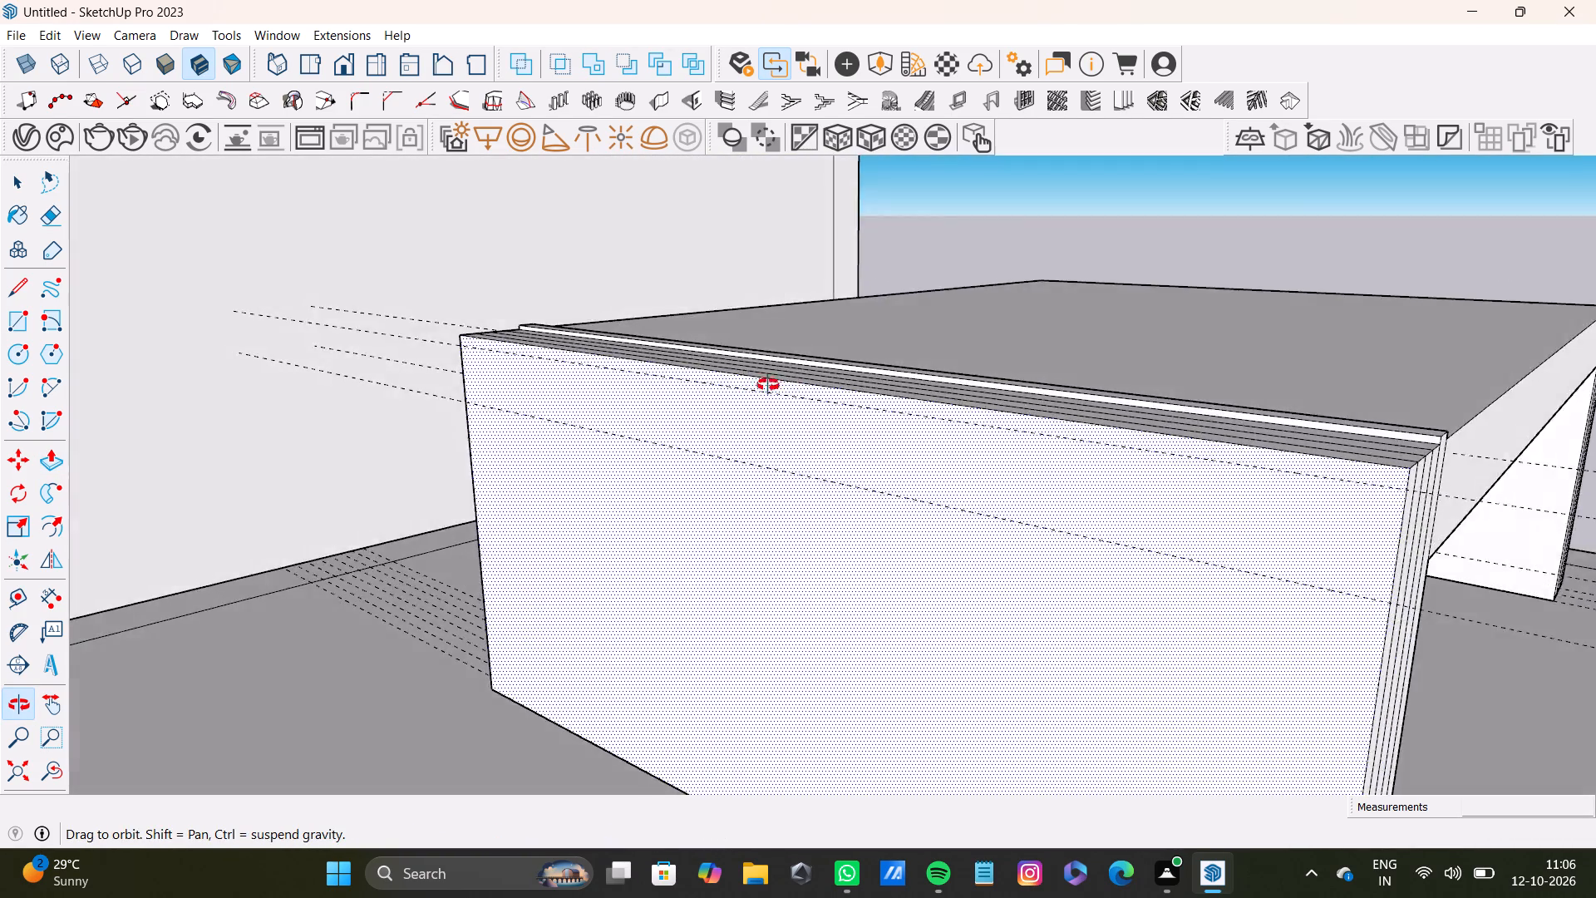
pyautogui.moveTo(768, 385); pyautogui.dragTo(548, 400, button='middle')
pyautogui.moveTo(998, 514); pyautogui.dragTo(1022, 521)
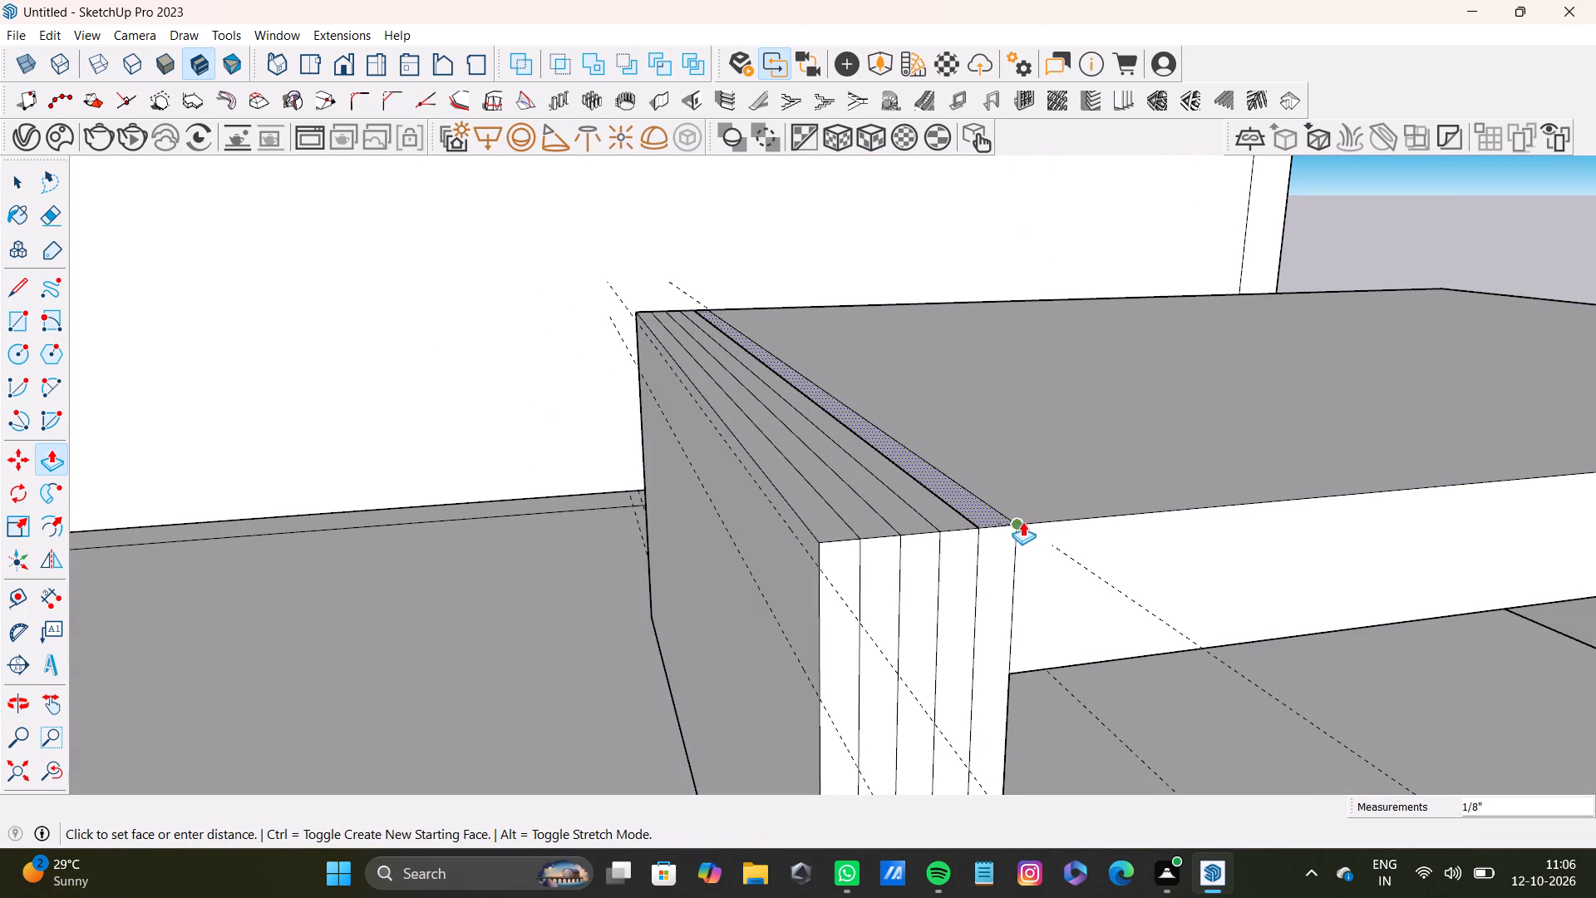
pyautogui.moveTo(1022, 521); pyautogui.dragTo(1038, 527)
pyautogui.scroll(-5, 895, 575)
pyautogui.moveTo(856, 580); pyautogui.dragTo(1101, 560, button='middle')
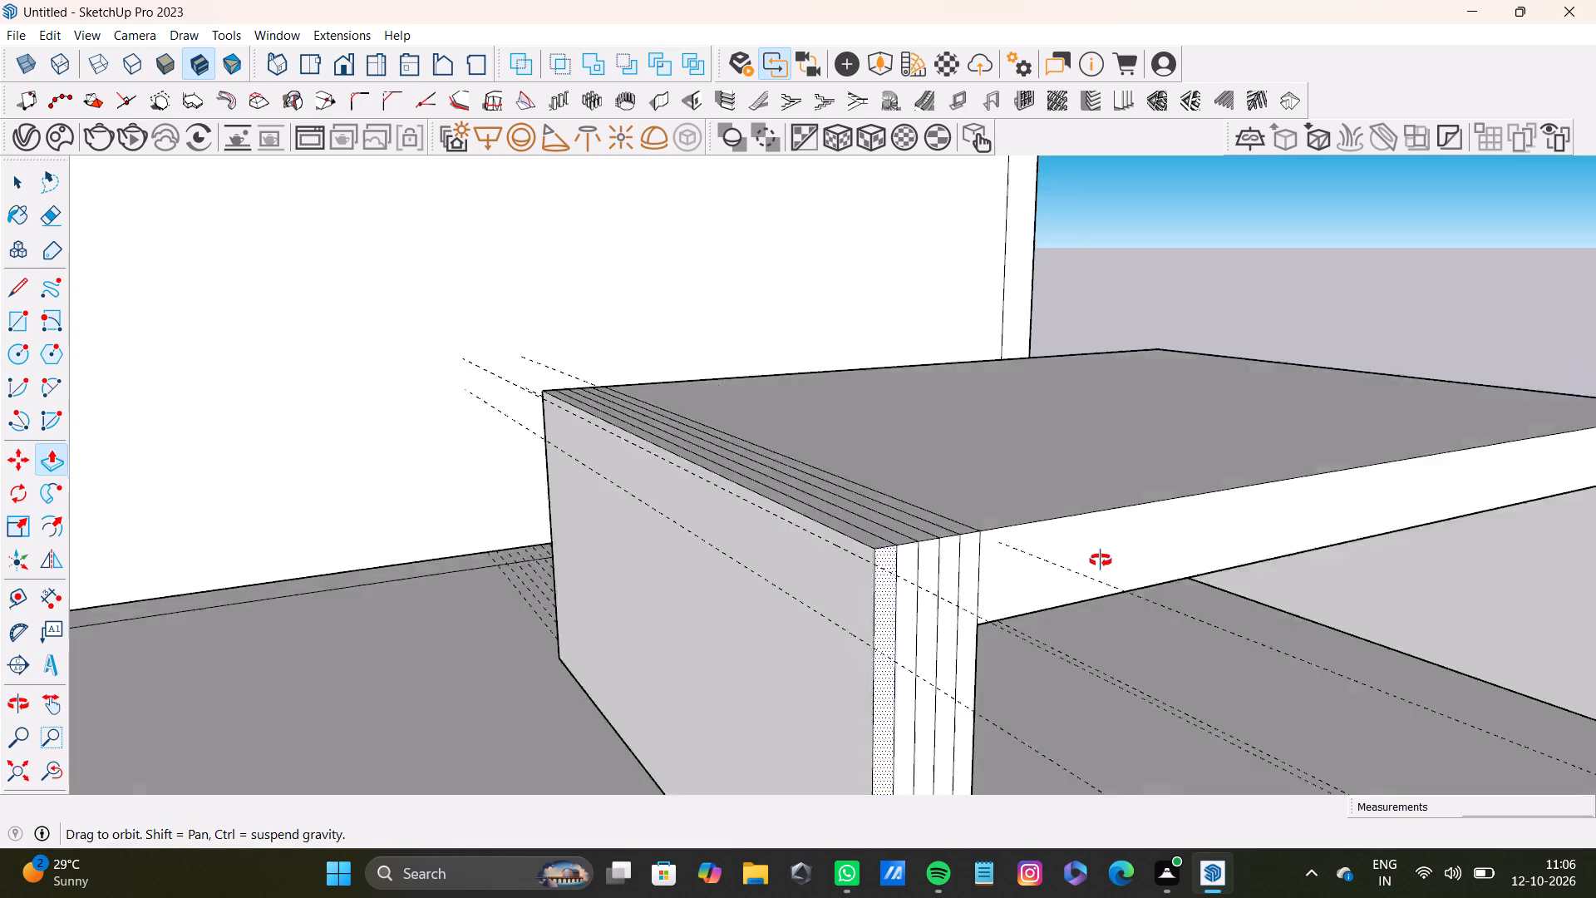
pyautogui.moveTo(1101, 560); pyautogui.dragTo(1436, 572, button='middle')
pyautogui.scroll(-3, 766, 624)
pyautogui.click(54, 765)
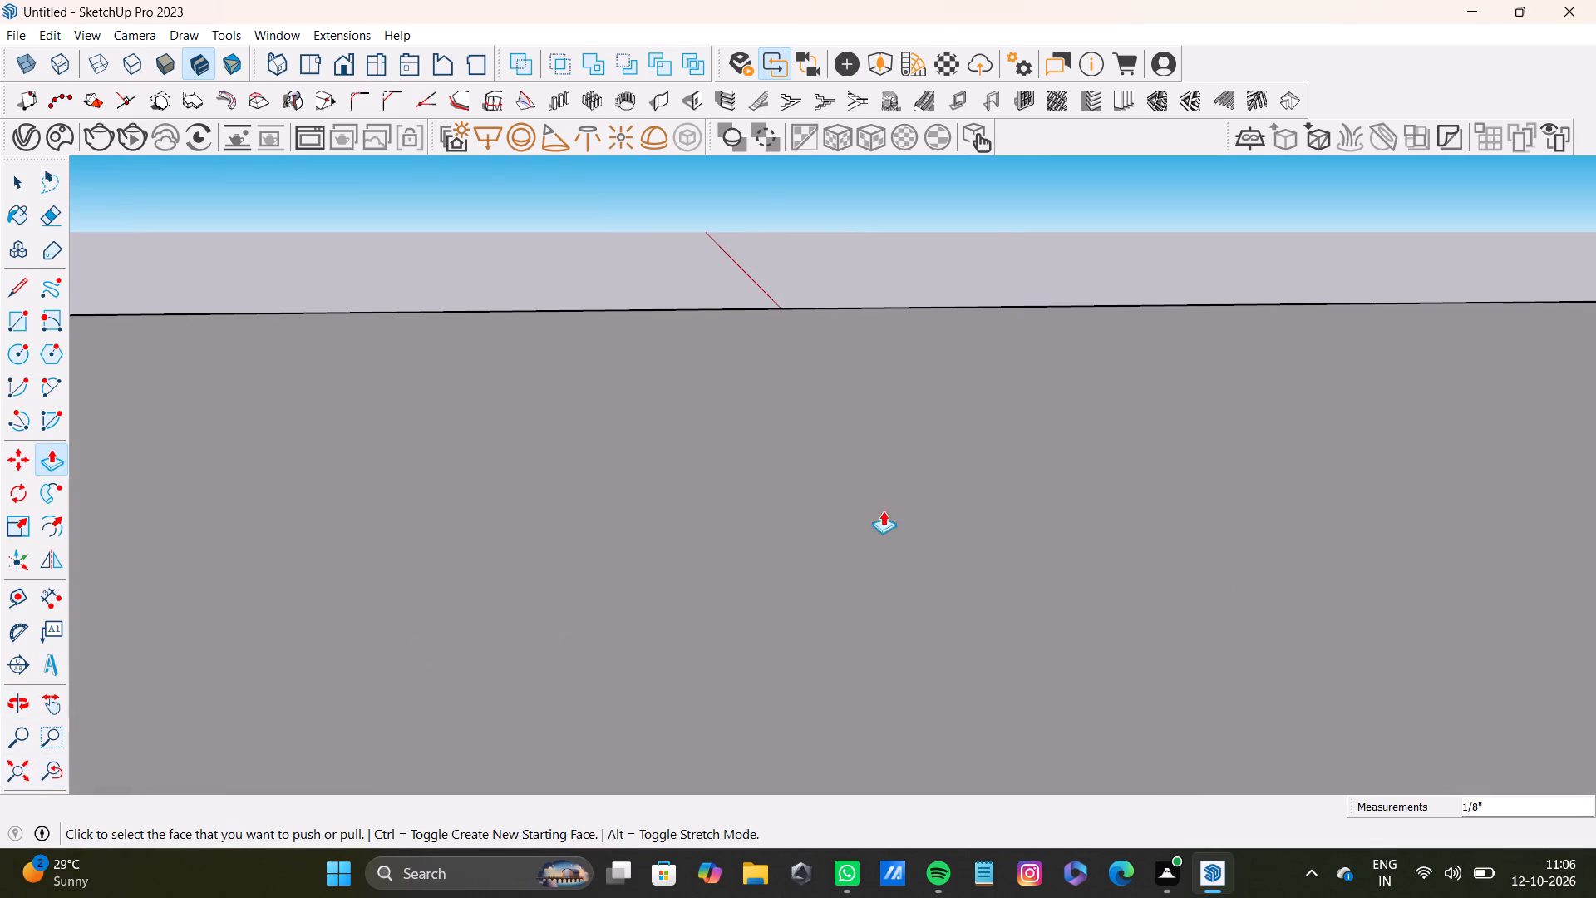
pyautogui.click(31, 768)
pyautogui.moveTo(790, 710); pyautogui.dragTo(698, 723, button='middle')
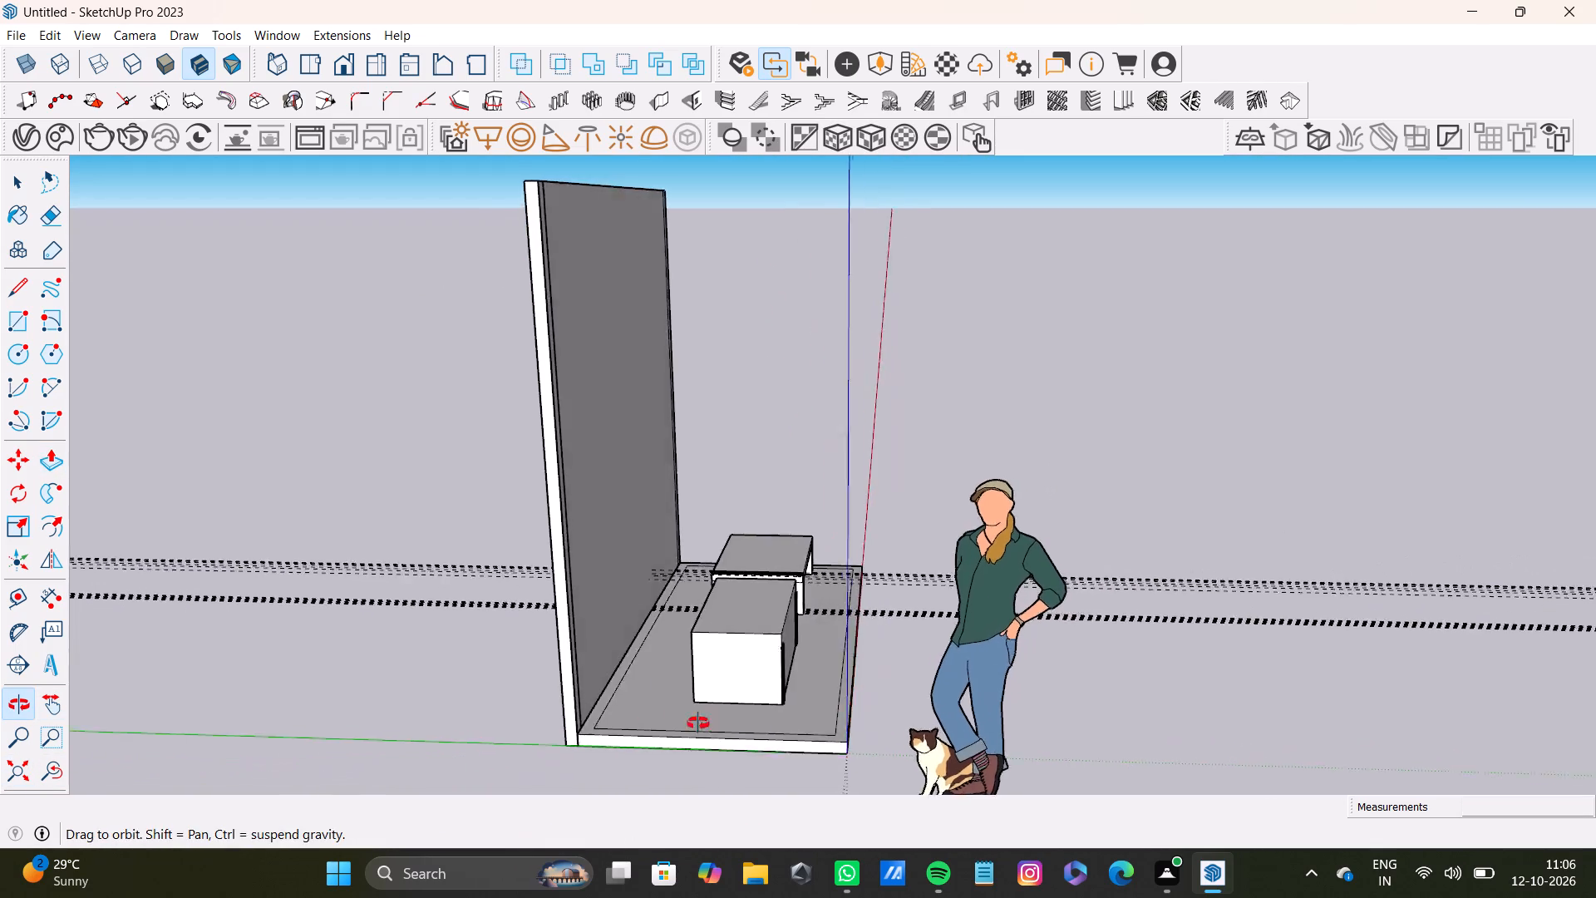
# Draw a rectangle about 1 11/16" by 2' 1" between the guides across the outer face of the bench leg nearest the floor box.
pyautogui.moveTo(698, 723); pyautogui.dragTo(540, 693, button='middle')
pyautogui.scroll(13, 800, 543)
pyautogui.moveTo(908, 595); pyautogui.dragTo(818, 627, button='middle')
pyautogui.scroll(3, 673, 592)
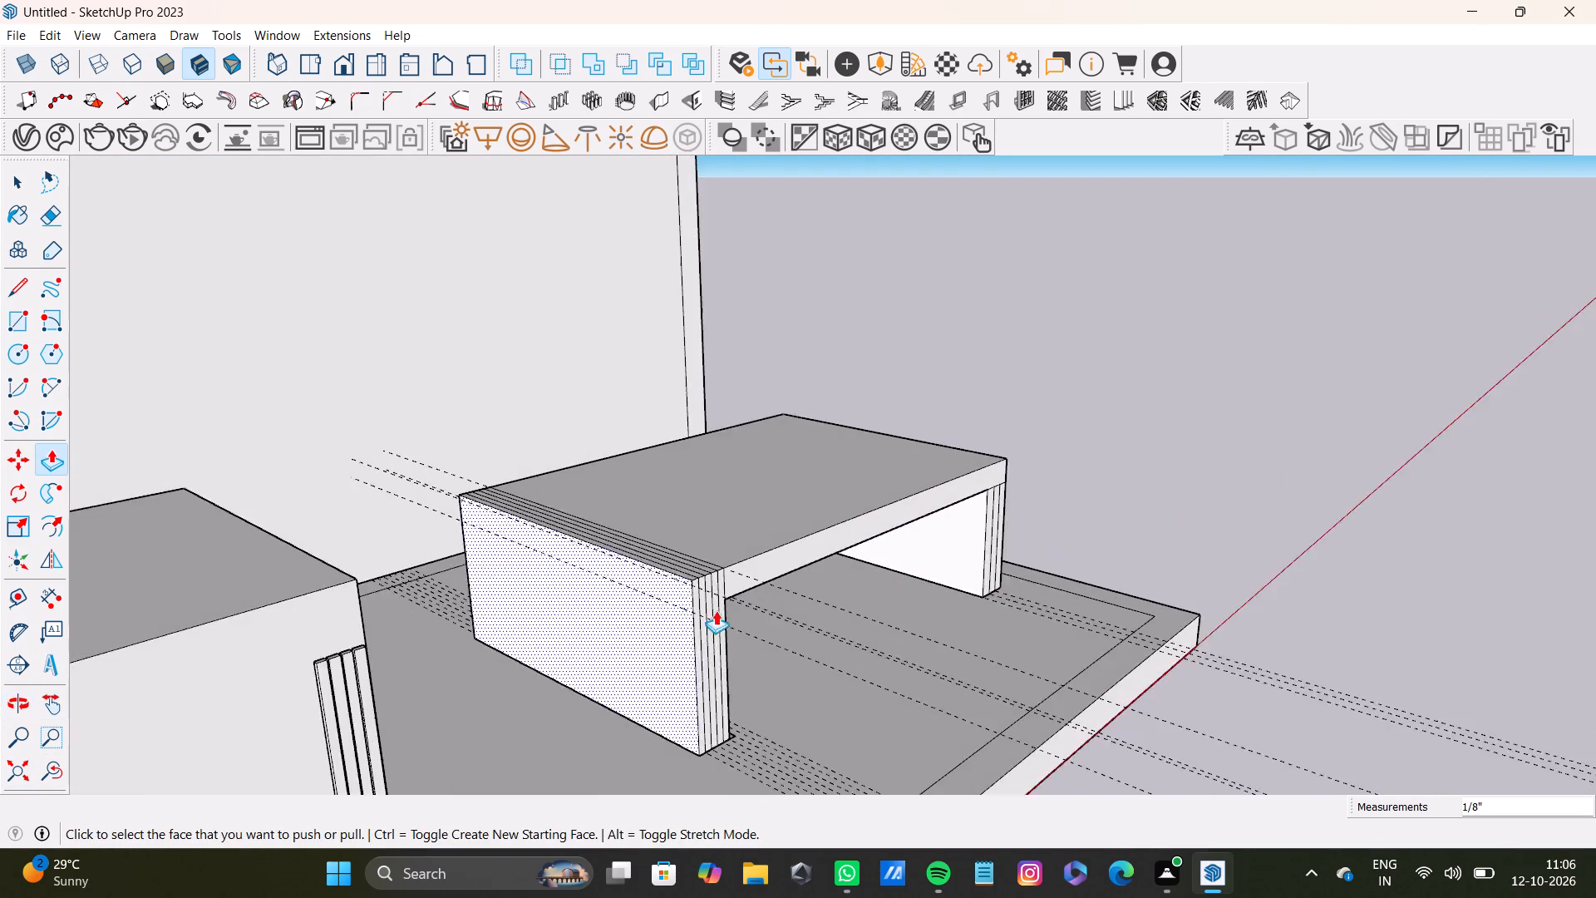
pyautogui.scroll(4, 716, 610)
pyautogui.moveTo(704, 603); pyautogui.dragTo(771, 550, button='middle')
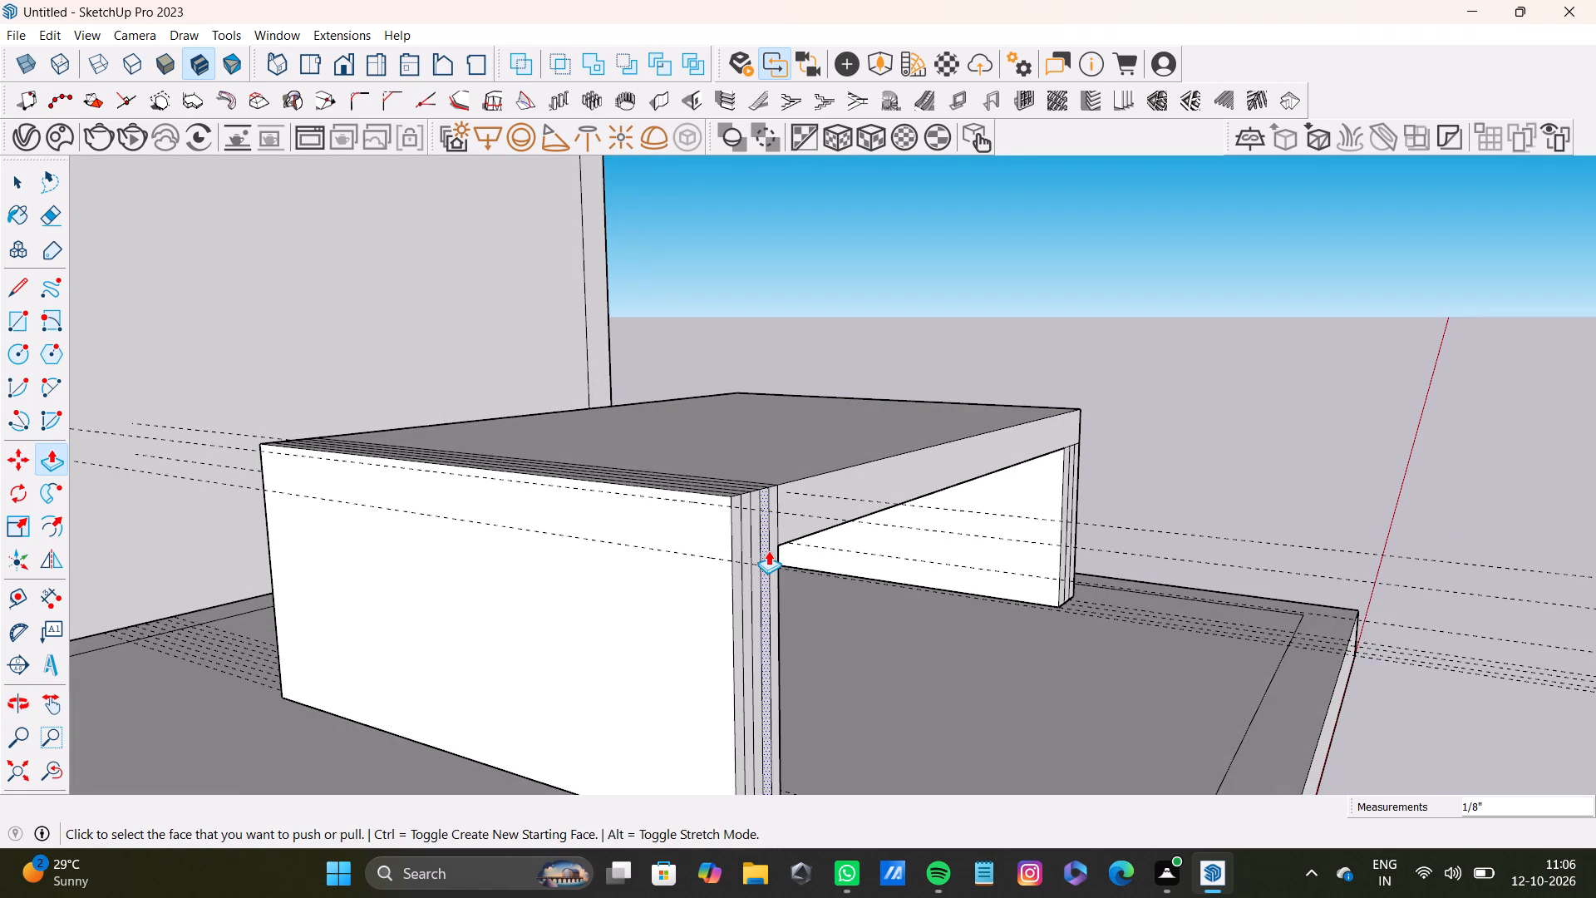
pyautogui.press('r')
pyautogui.scroll(4, 247, 498)
pyautogui.click(267, 418)
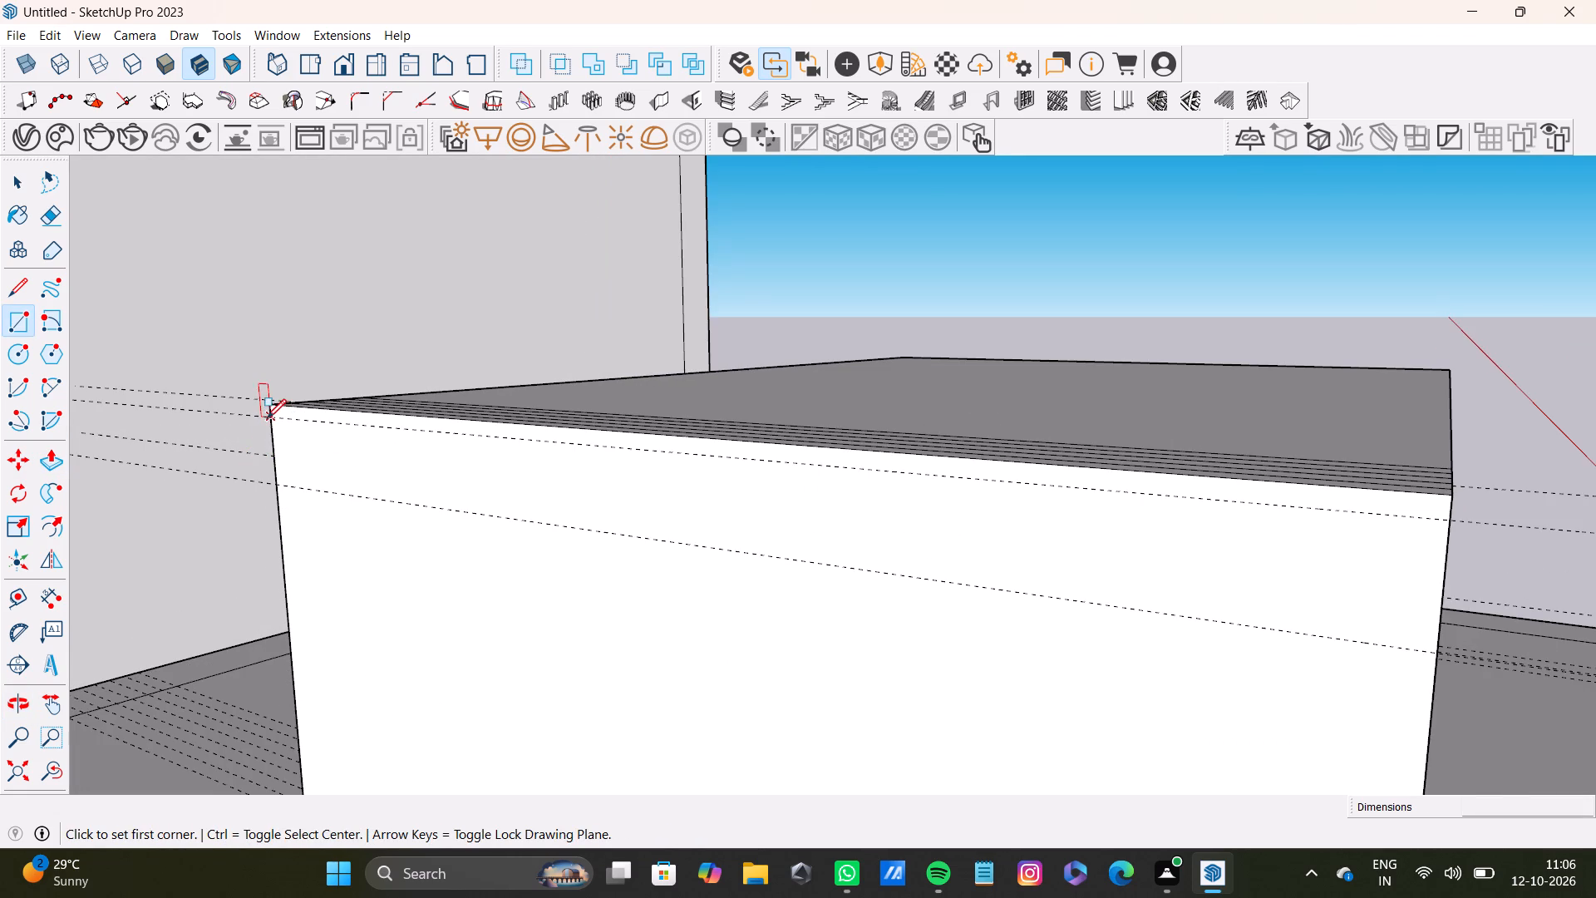
pyautogui.scroll(-2, 1423, 602)
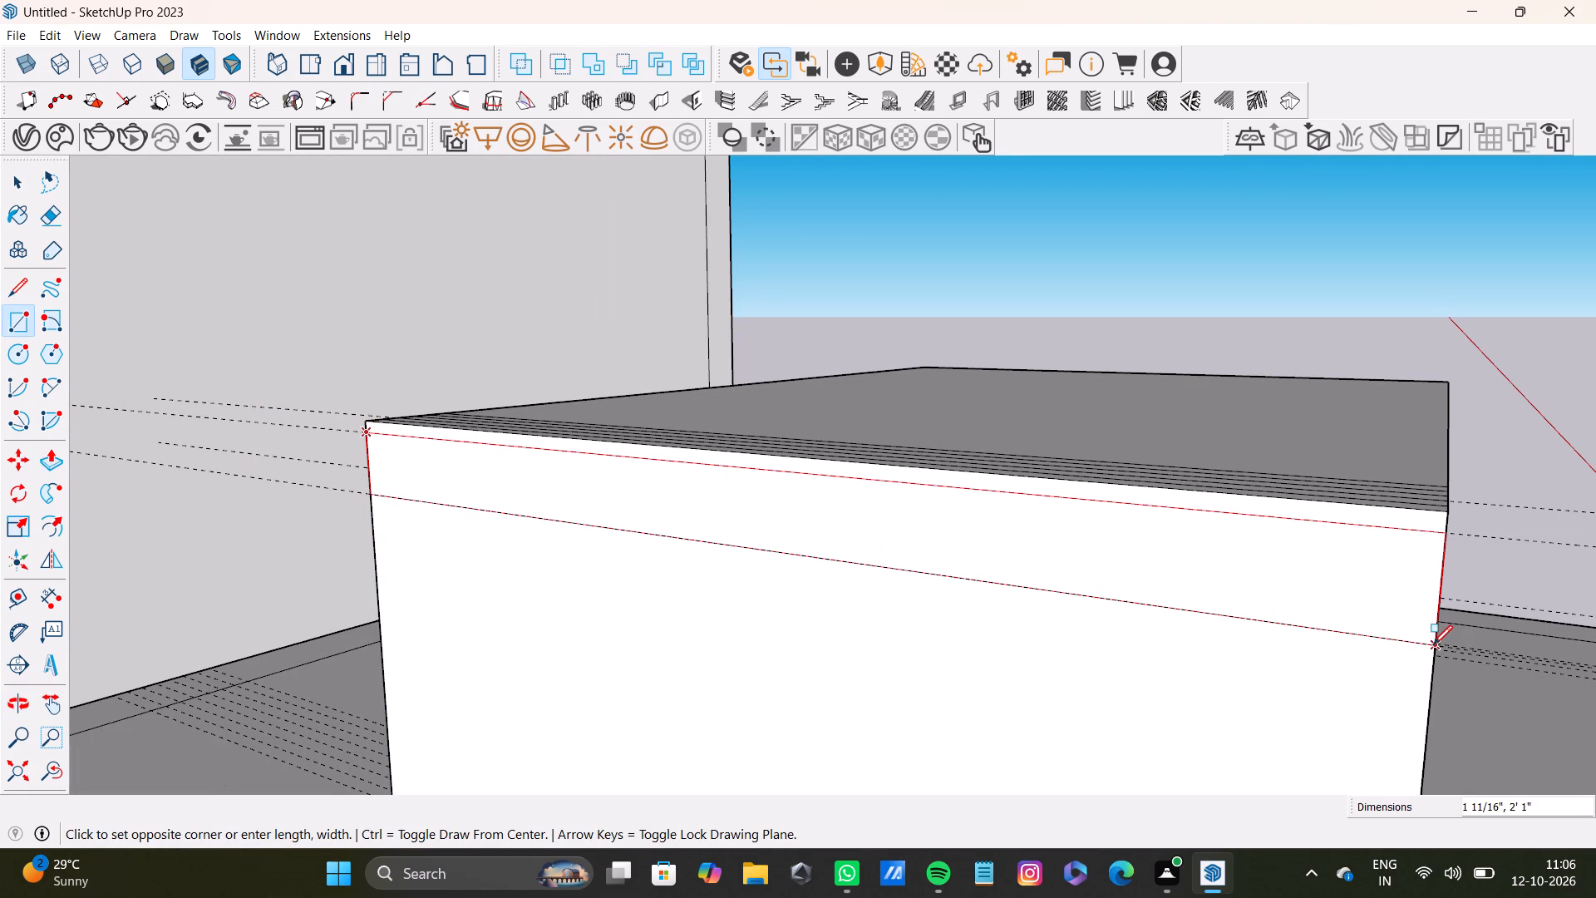
pyautogui.click(1435, 644)
# Push the lower part of that leg's outer face, below the new rectangle, inward by 1/2".
pyautogui.scroll(-10, 1436, 644)
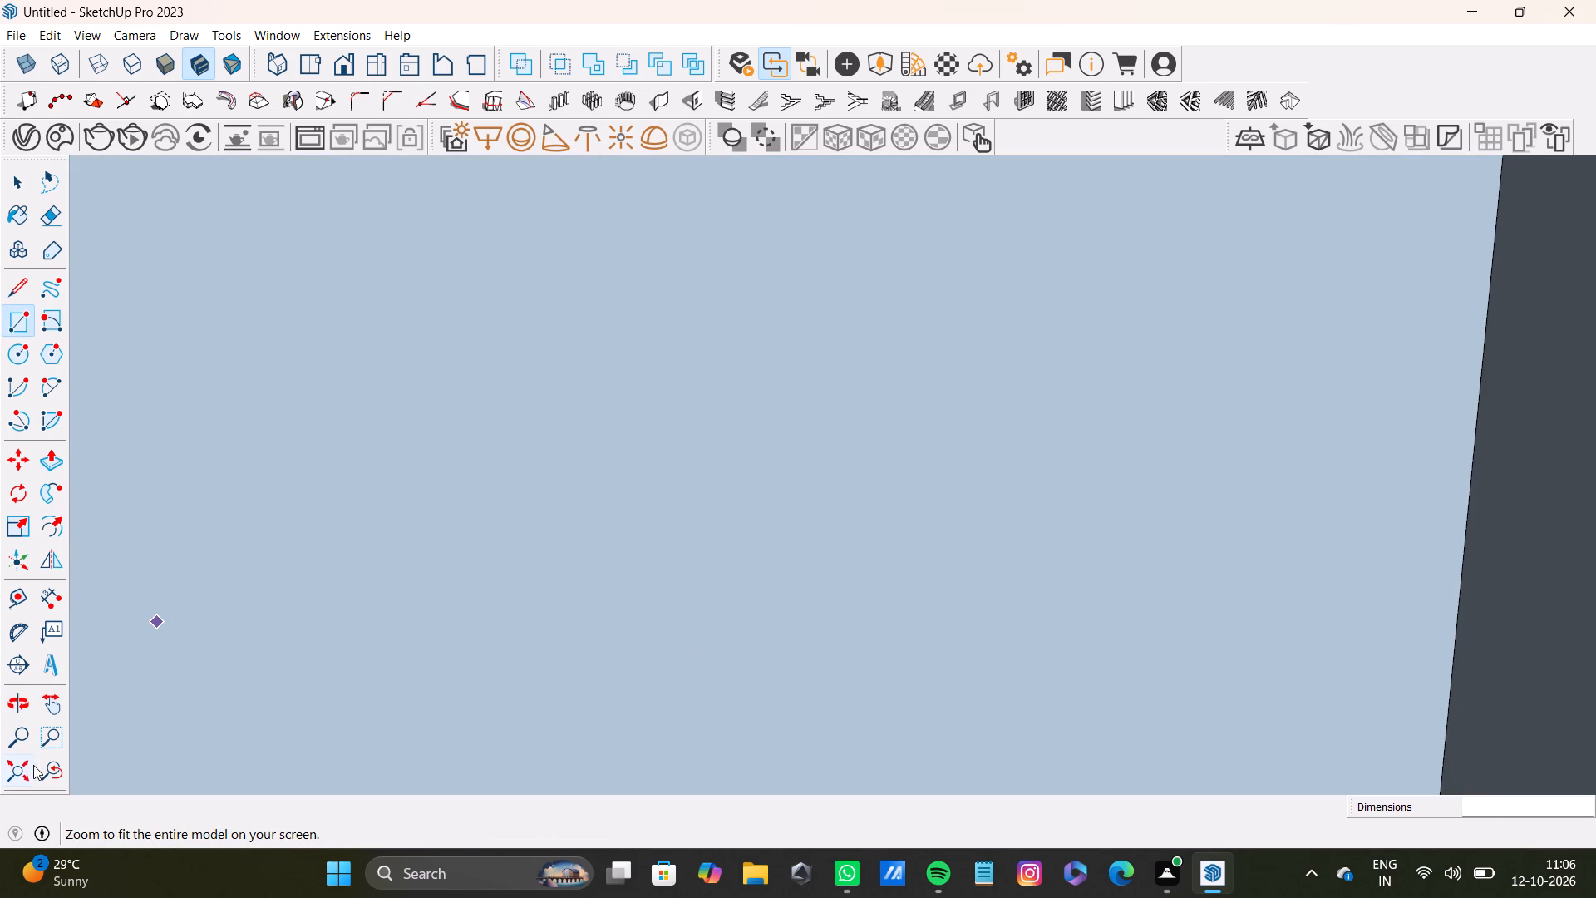
pyautogui.click(33, 769)
pyautogui.scroll(8, 746, 651)
pyautogui.moveTo(1105, 571); pyautogui.dragTo(931, 571, button='middle')
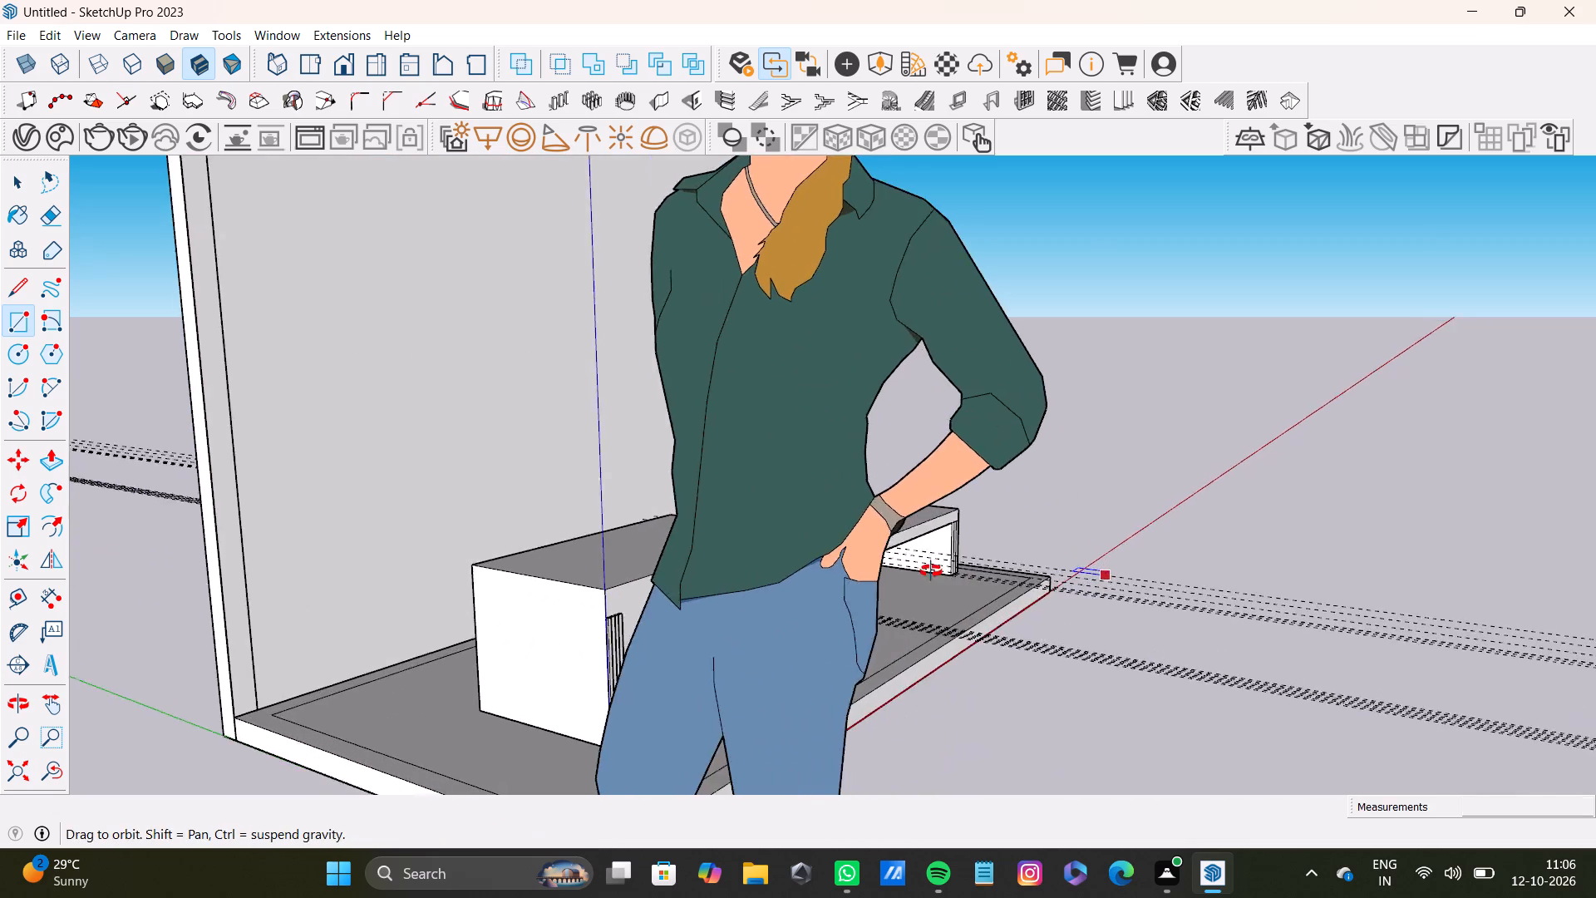
pyautogui.moveTo(931, 571); pyautogui.dragTo(858, 571, button='middle')
pyautogui.scroll(11, 805, 576)
pyautogui.keyDown('shift'); pyautogui.moveTo(1100, 586); pyautogui.dragTo(859, 535, button='middle'); pyautogui.keyUp('shift')
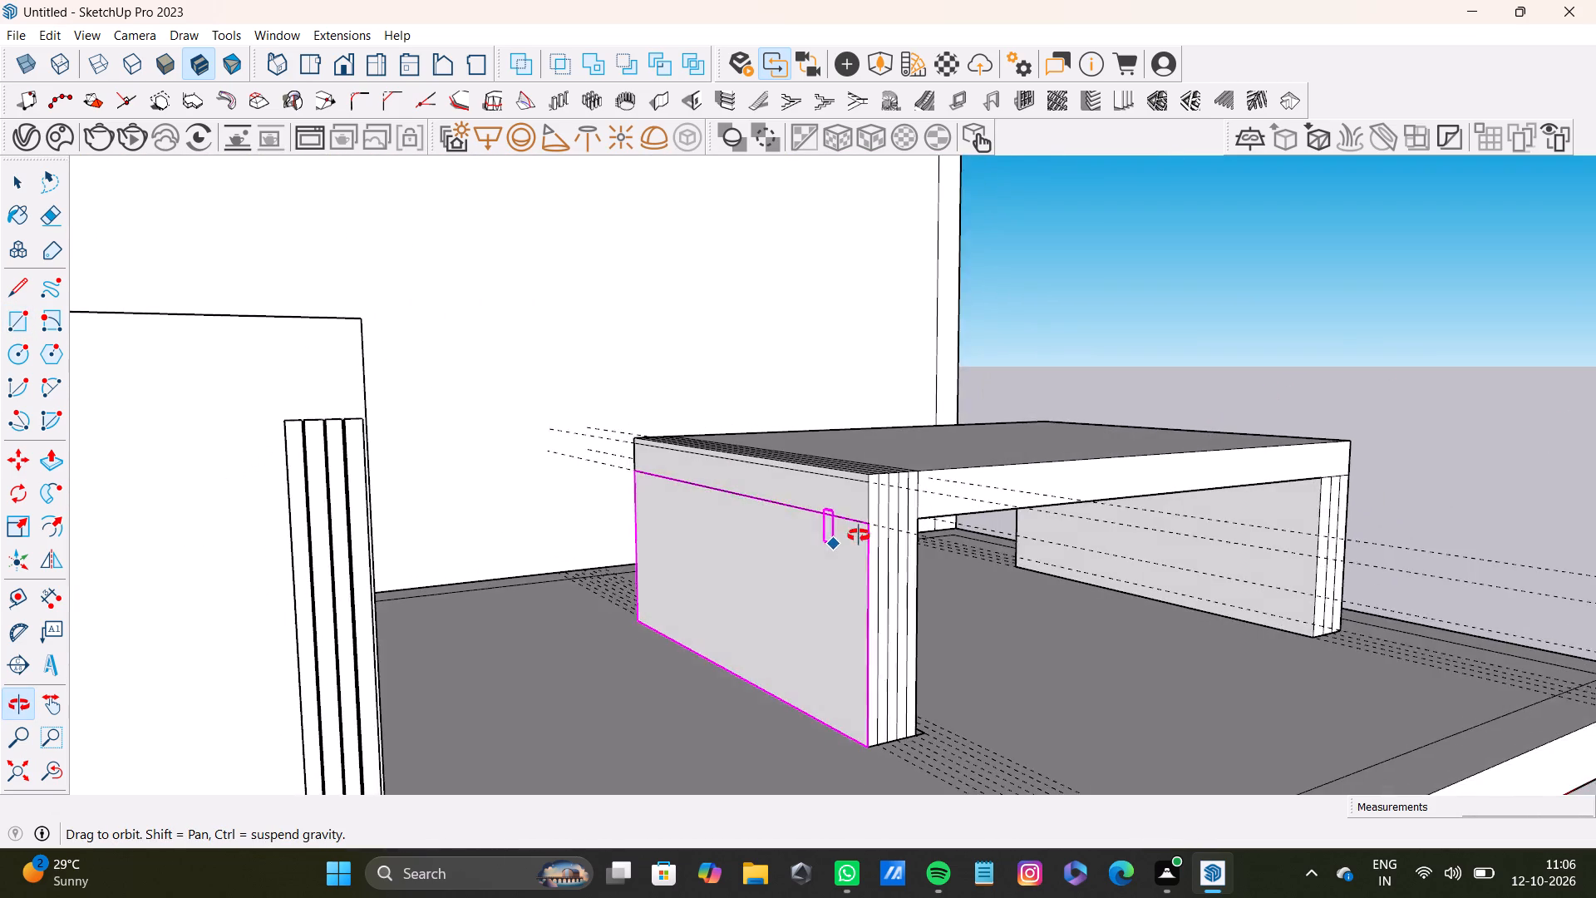
pyautogui.keyDown('shift'); pyautogui.moveTo(859, 535); pyautogui.dragTo(861, 535, button='middle'); pyautogui.keyUp('shift')
pyautogui.scroll(4, 850, 516)
pyautogui.press('space')
pyautogui.click(845, 610)
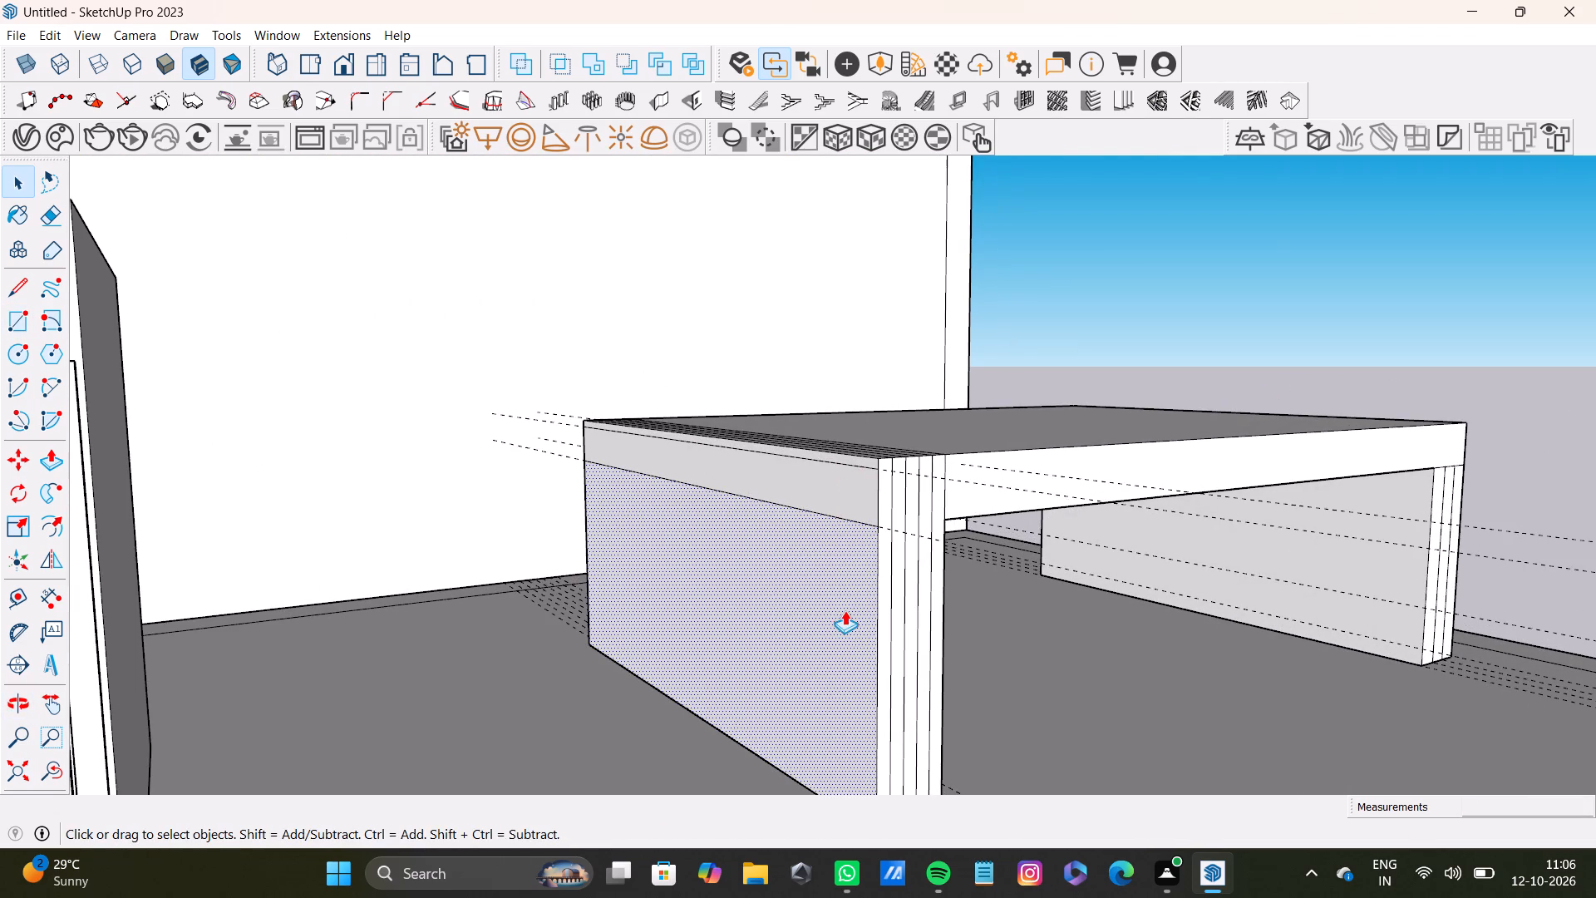
pyautogui.press('p')
pyautogui.moveTo(845, 610); pyautogui.dragTo(876, 604)
# Delete the leftover footprint edges on the floor outside the leg's recessed outer face.
pyautogui.scroll(-8, 869, 624)
pyautogui.moveTo(860, 665); pyautogui.dragTo(1018, 624, button='middle')
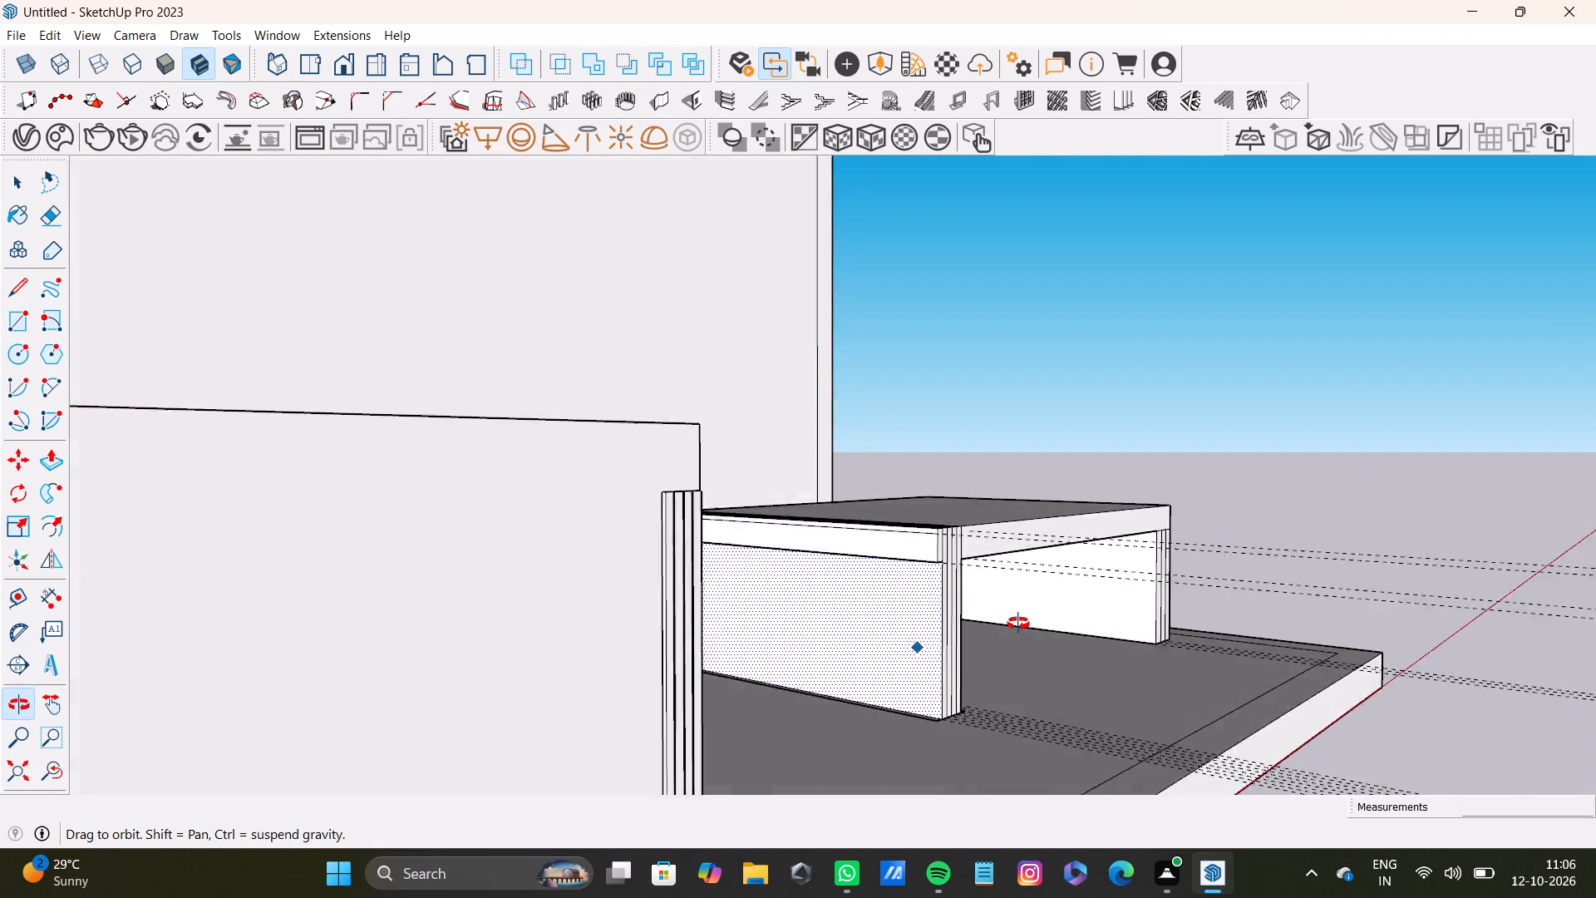
pyautogui.moveTo(1018, 624); pyautogui.dragTo(802, 686, button='middle')
pyautogui.scroll(7, 796, 731)
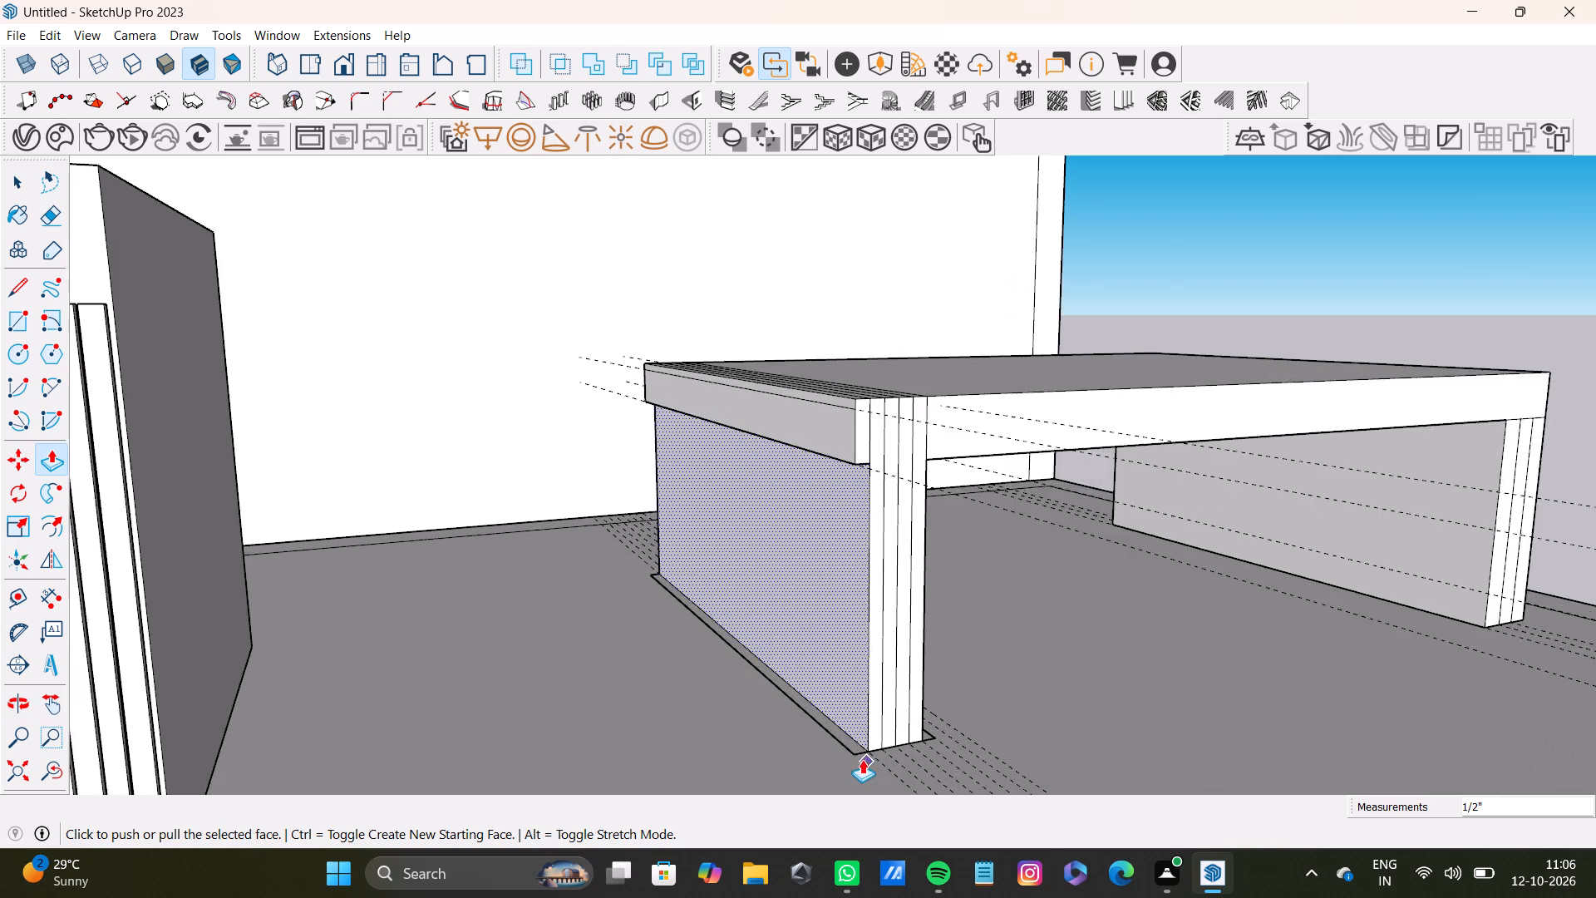
pyautogui.scroll(2, 862, 759)
pyautogui.moveTo(852, 723); pyautogui.dragTo(766, 717, button='middle')
pyautogui.scroll(4, 785, 731)
pyautogui.press('space')
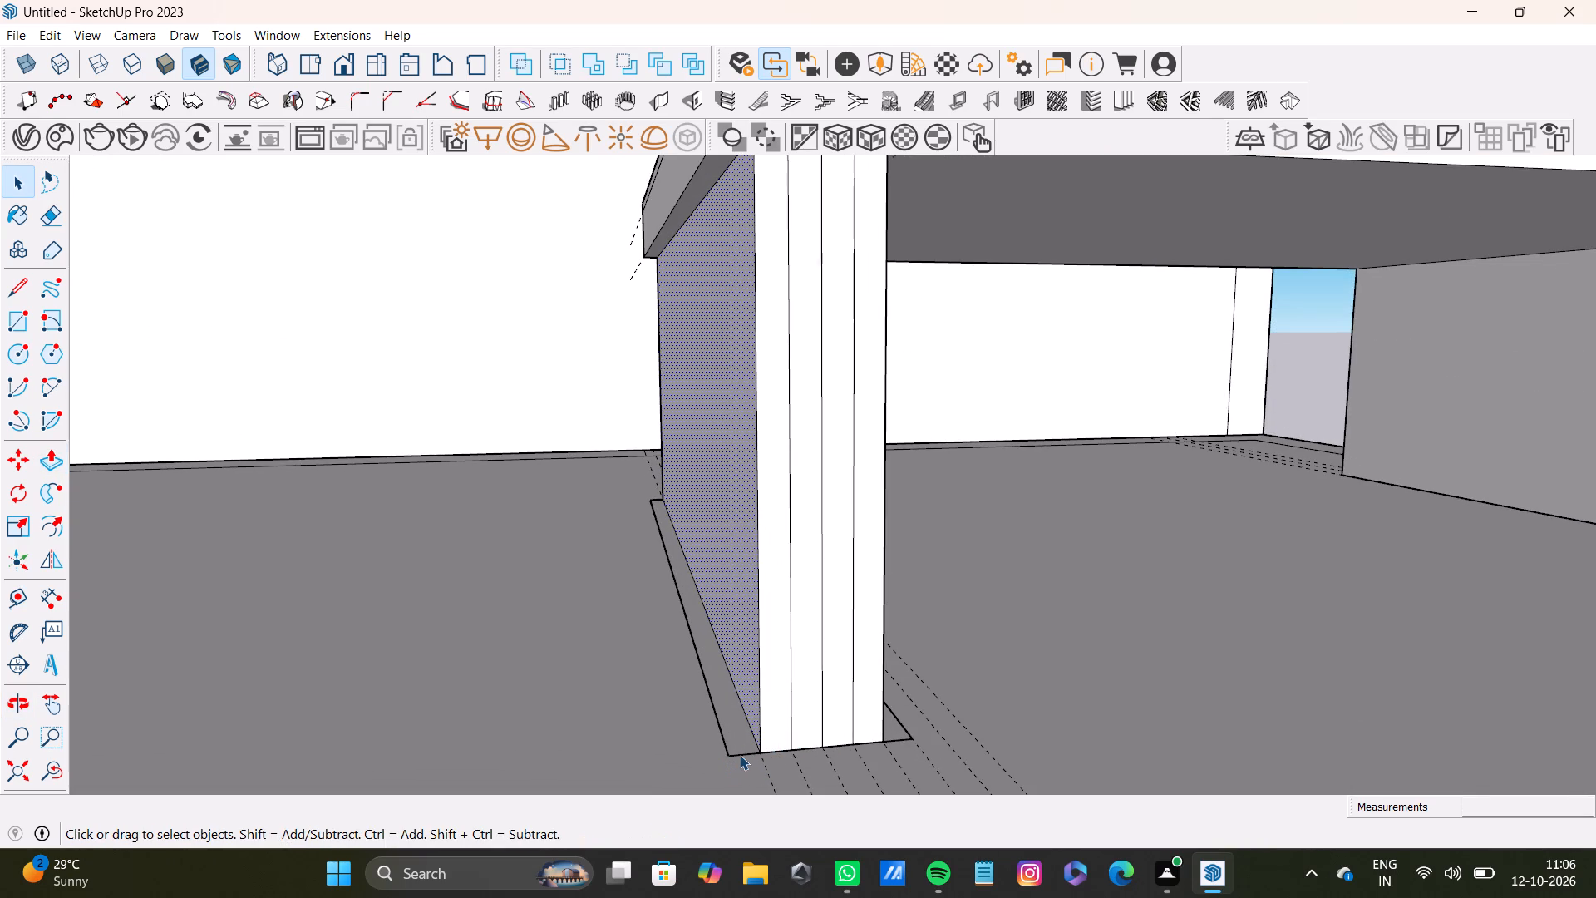
pyautogui.click(740, 755)
pyautogui.press('Delete')
pyautogui.click(727, 752)
pyautogui.press('Delete')
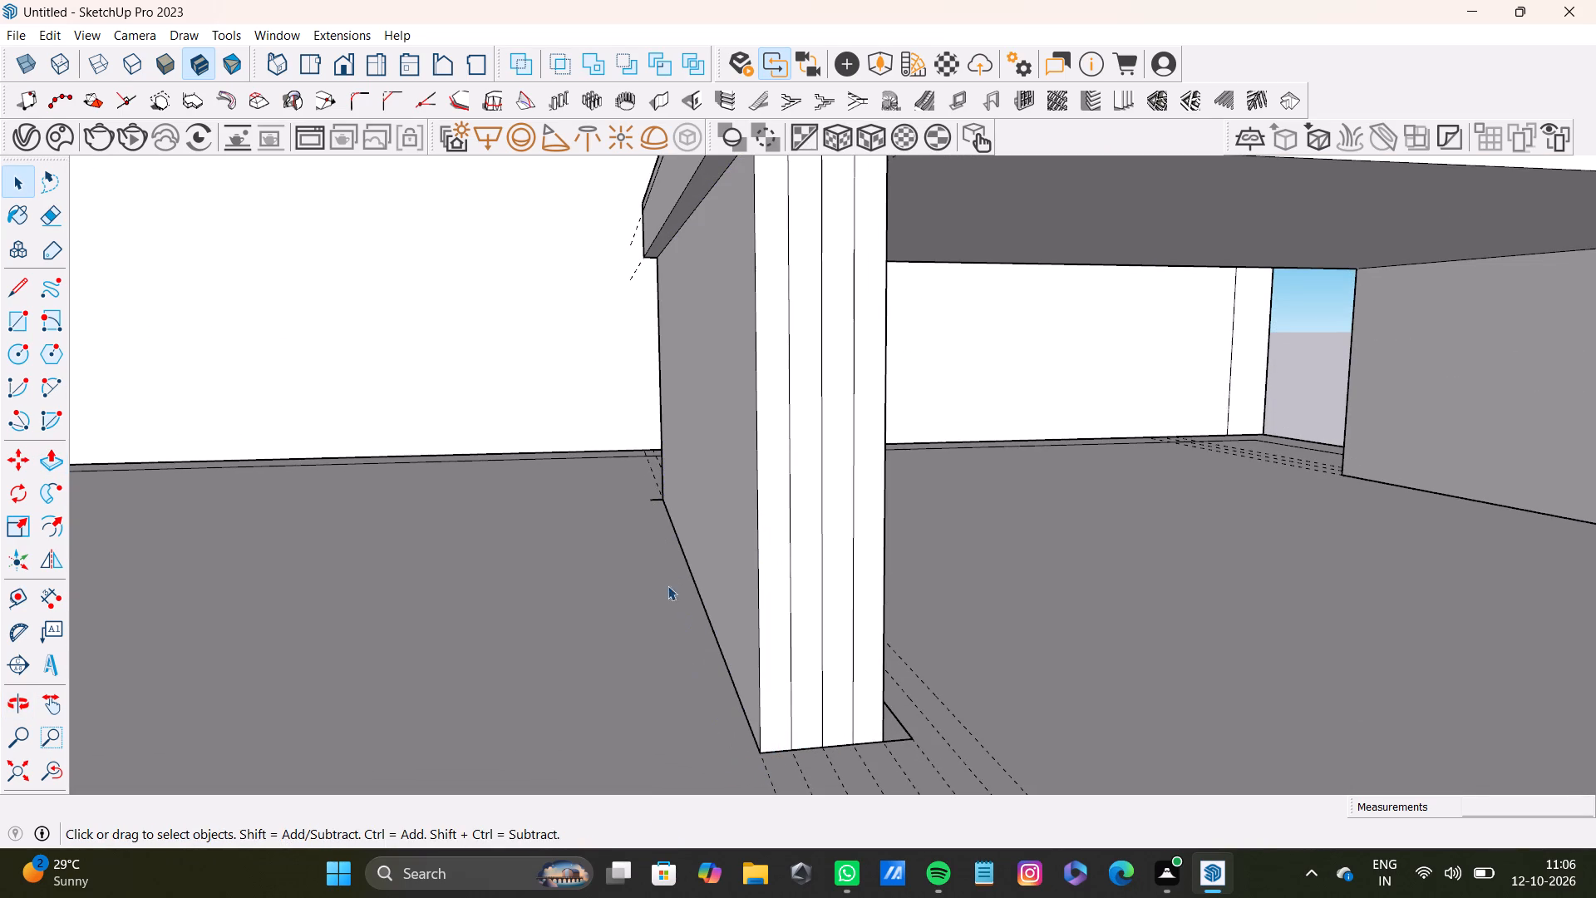
pyautogui.click(658, 500)
pyautogui.press('Delete')
# Delete the leftover footprint edges on the floor along the inner side of the same leg.
pyautogui.moveTo(922, 638); pyautogui.dragTo(763, 634, button='middle')
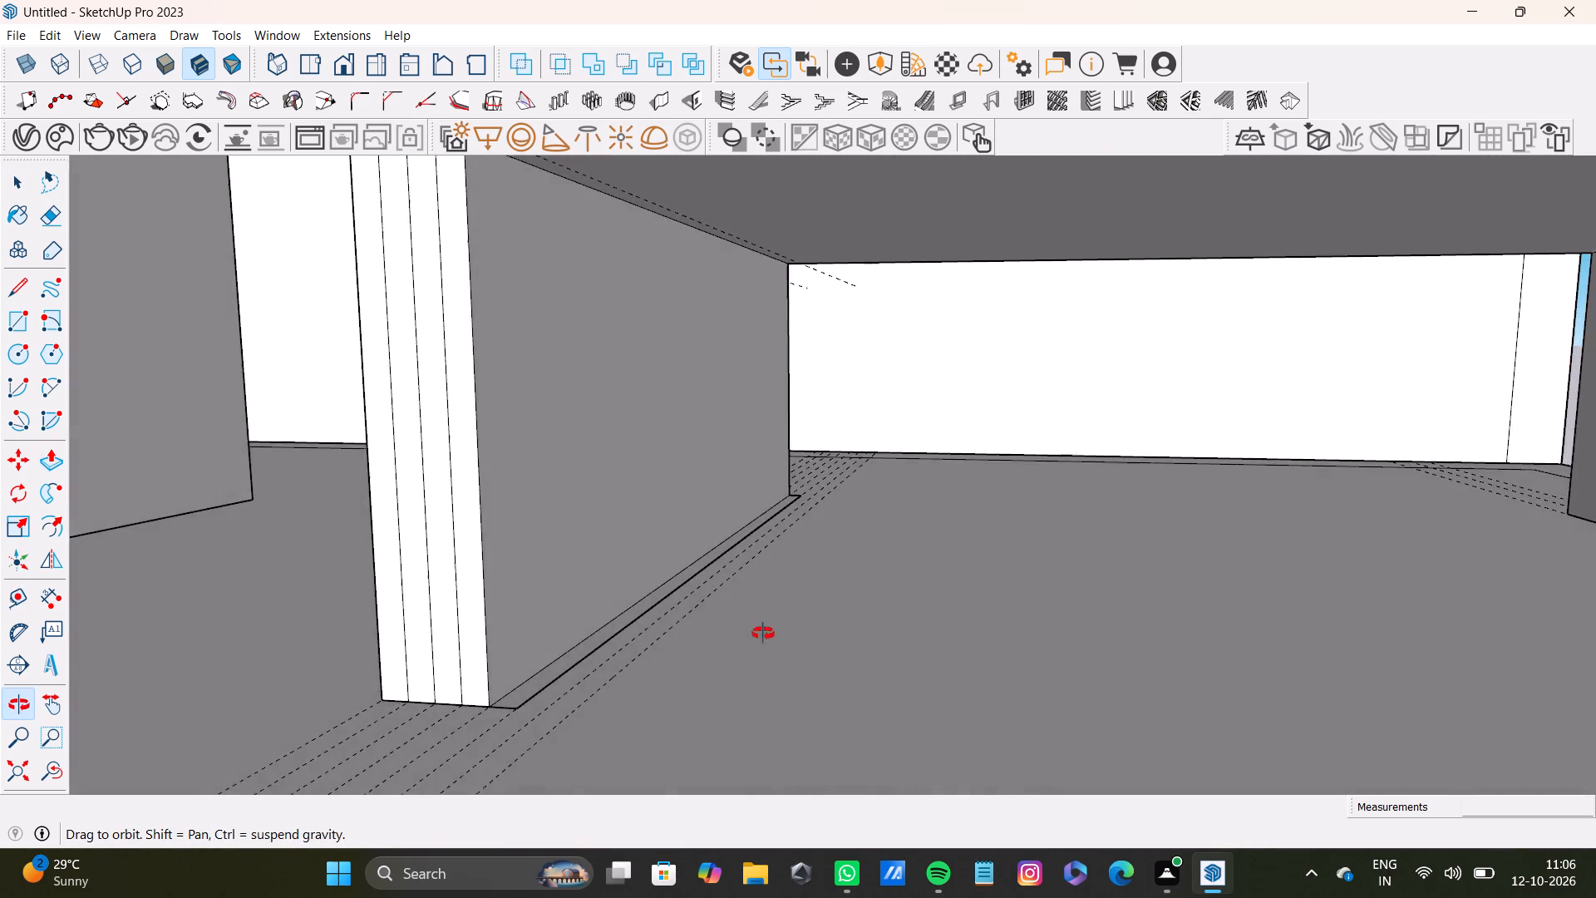
pyautogui.moveTo(763, 634); pyautogui.dragTo(742, 674, button='middle')
pyautogui.scroll(2, 637, 692)
pyautogui.keyDown('shift'); pyautogui.moveTo(544, 749); pyautogui.dragTo(633, 634, button='middle'); pyautogui.keyUp('shift')
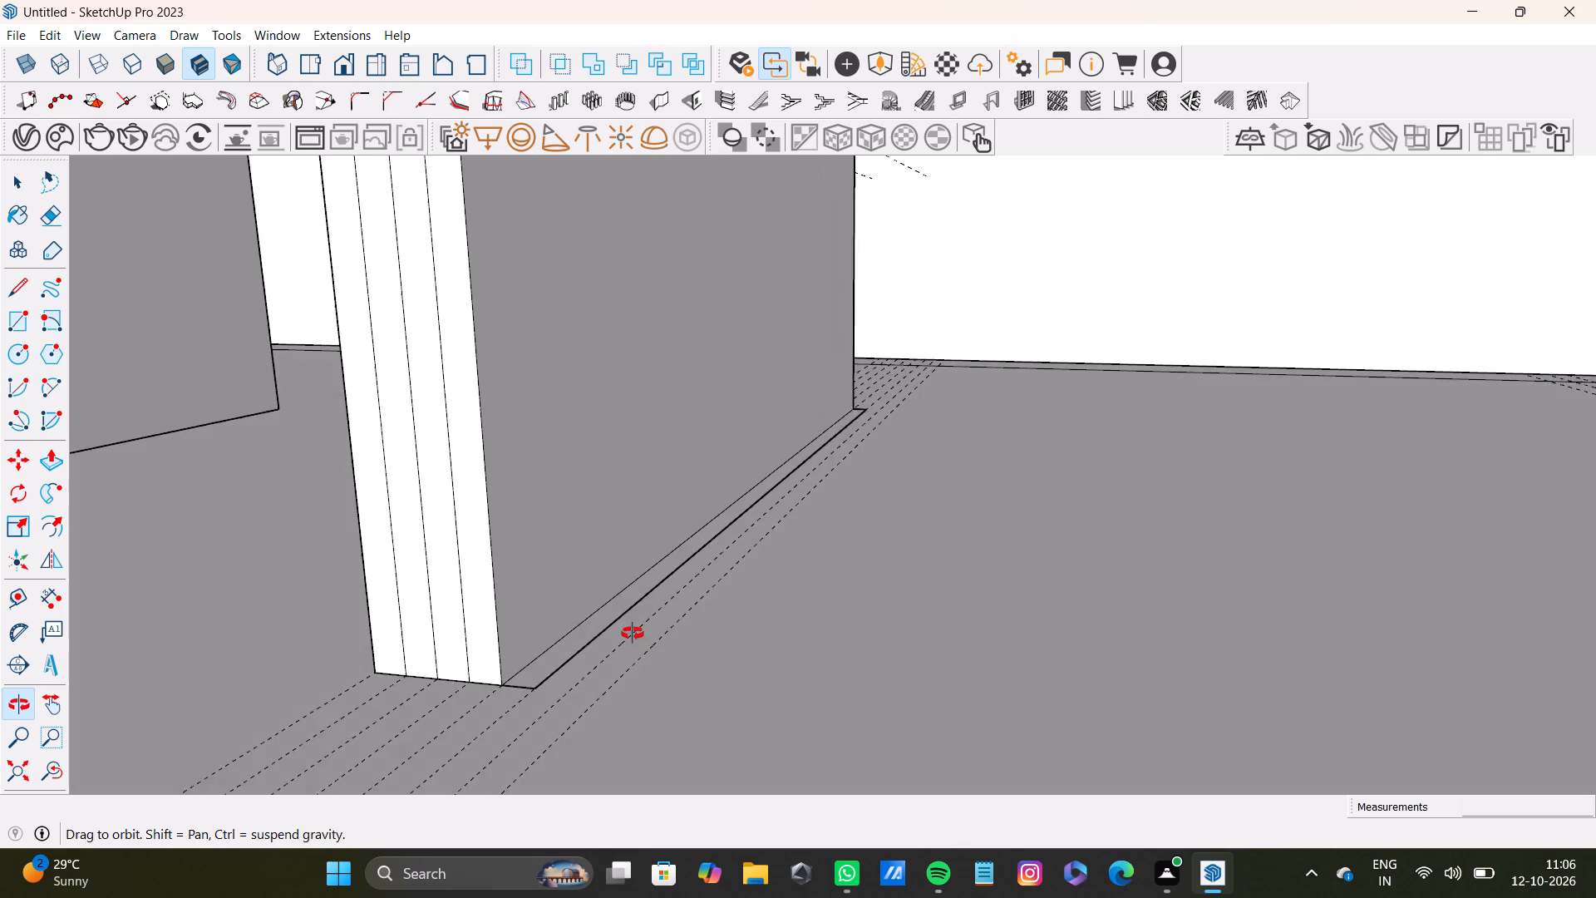
pyautogui.keyDown('shift'); pyautogui.moveTo(633, 634); pyautogui.dragTo(631, 687, button='middle'); pyautogui.keyUp('shift')
pyautogui.scroll(6, 595, 685)
pyautogui.click(512, 682)
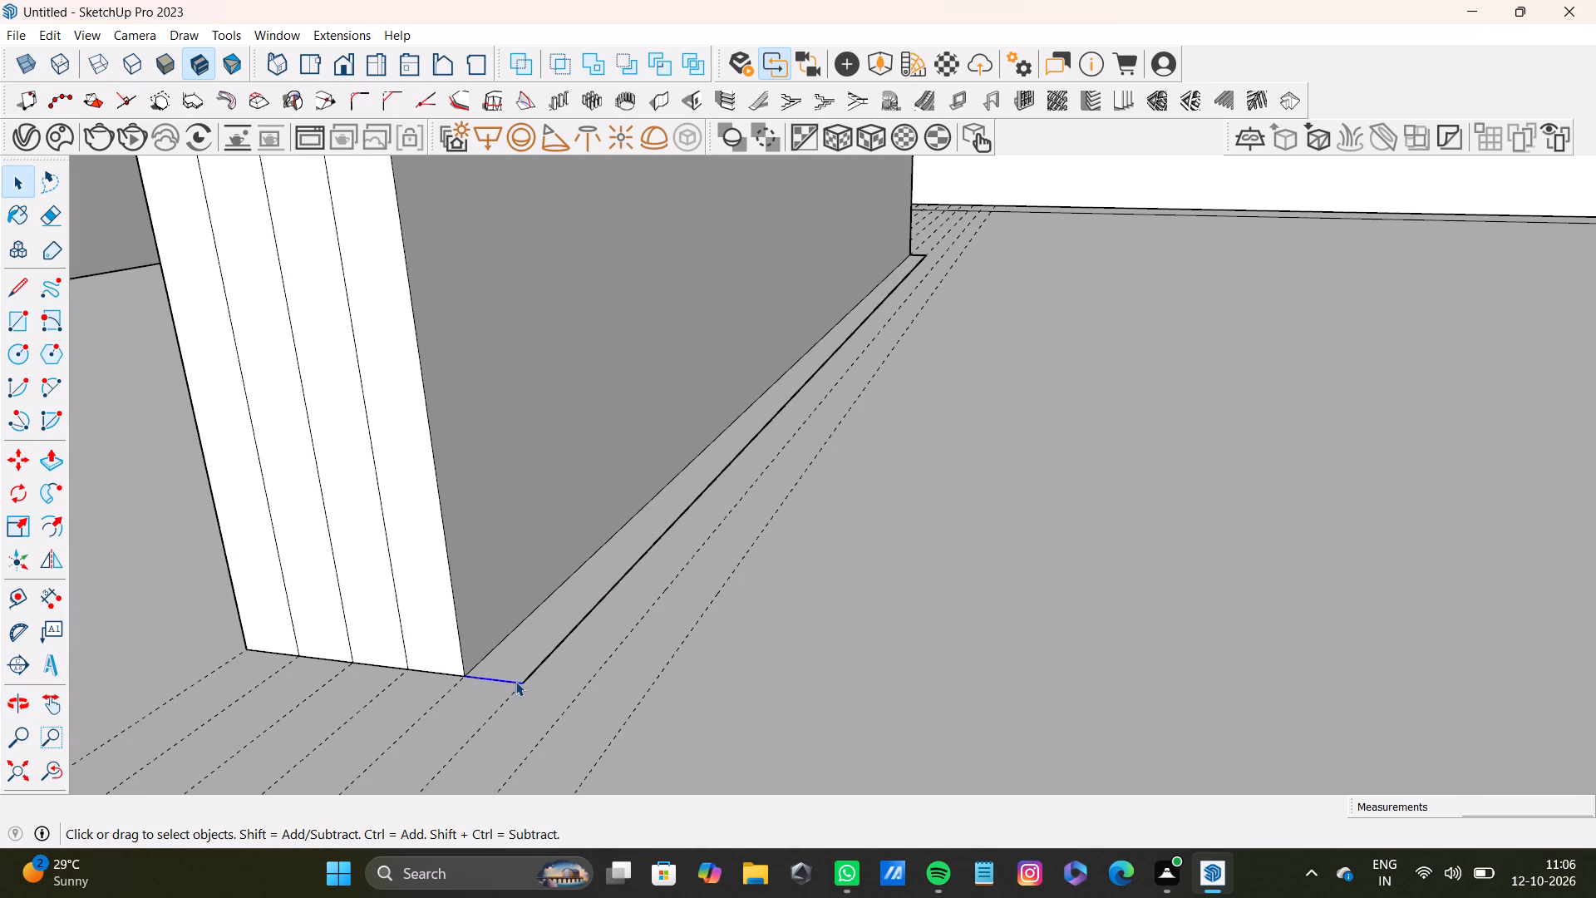
pyautogui.press('Delete')
pyautogui.click(543, 663)
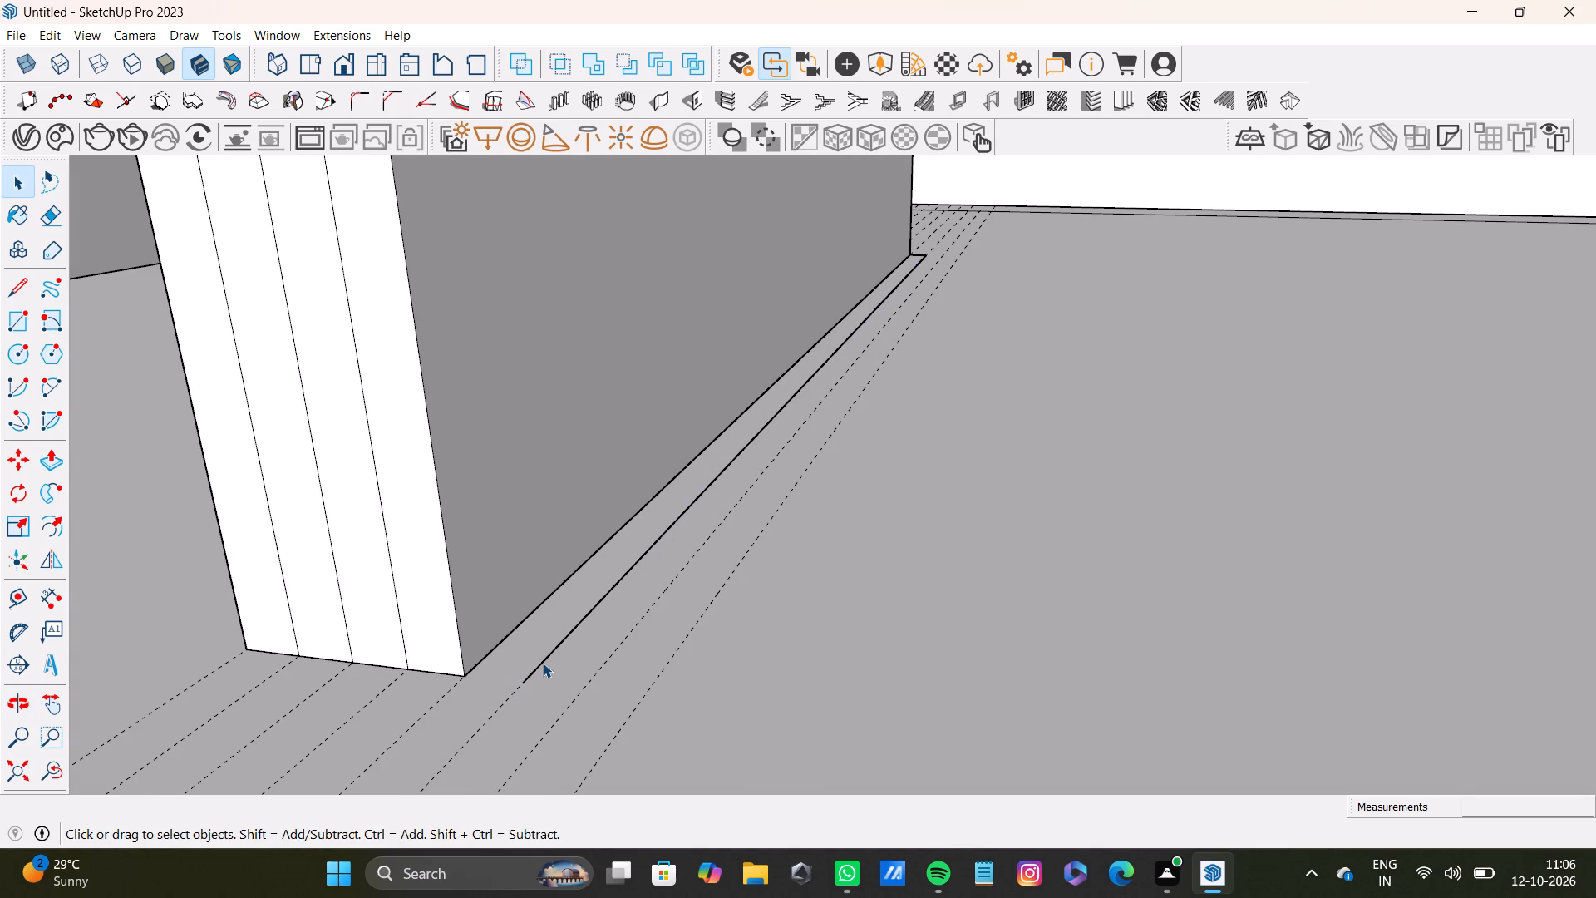
pyautogui.press('Delete')
pyautogui.keyDown('shift'); pyautogui.moveTo(980, 298); pyautogui.dragTo(854, 483, button='middle'); pyautogui.keyUp('shift')
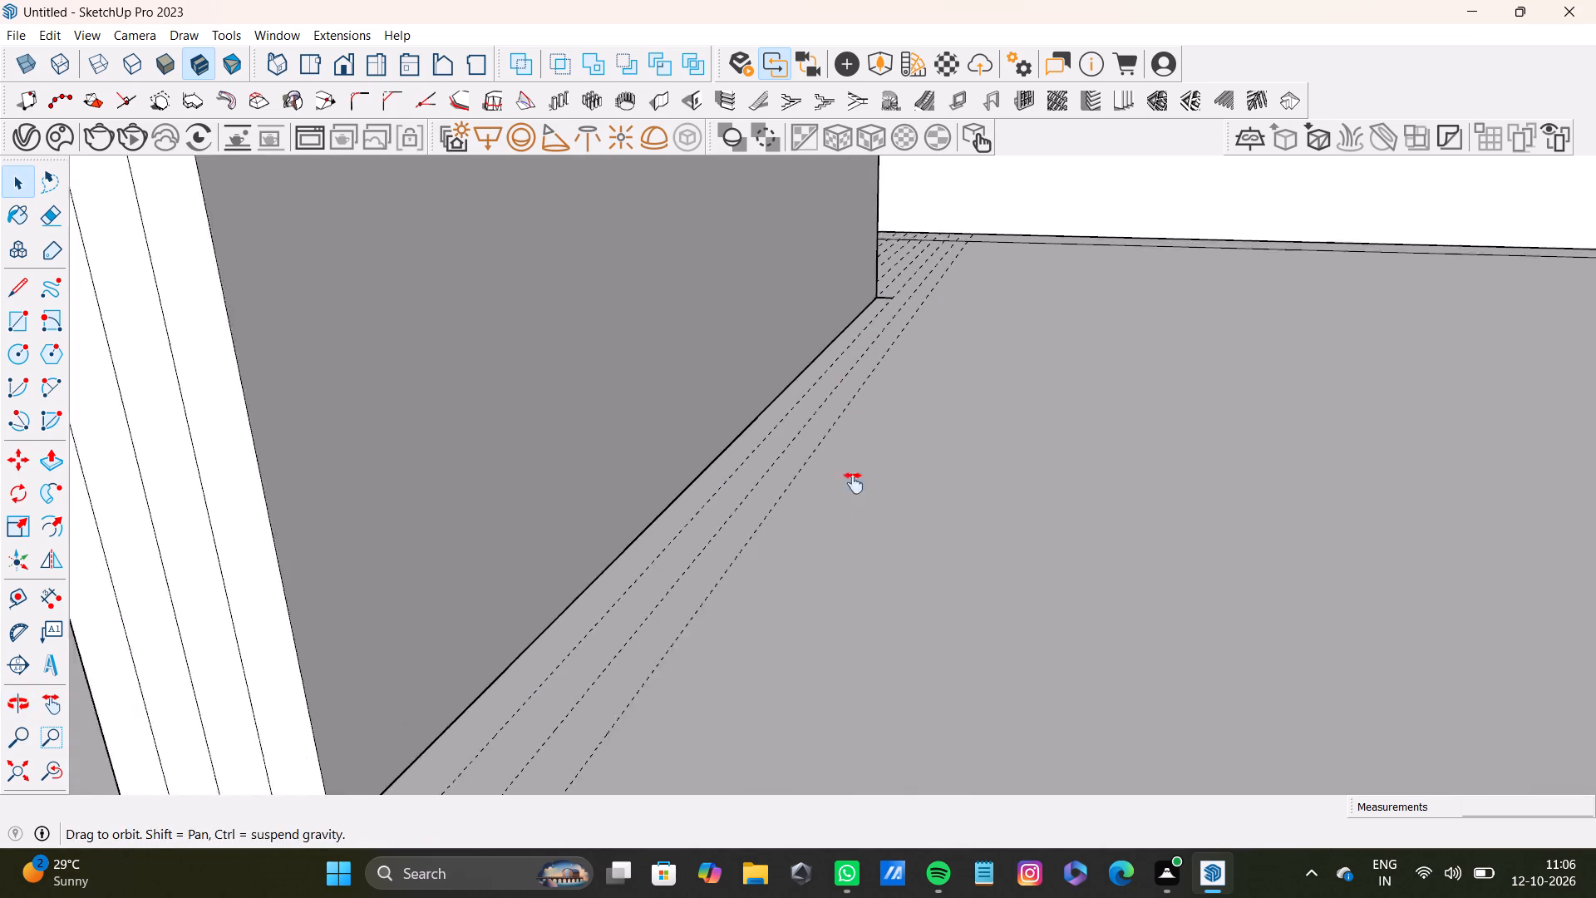
pyautogui.keyDown('shift'); pyautogui.moveTo(854, 483); pyautogui.dragTo(825, 562, button='middle'); pyautogui.keyUp('shift')
pyautogui.scroll(15, 816, 529)
pyautogui.click(781, 412)
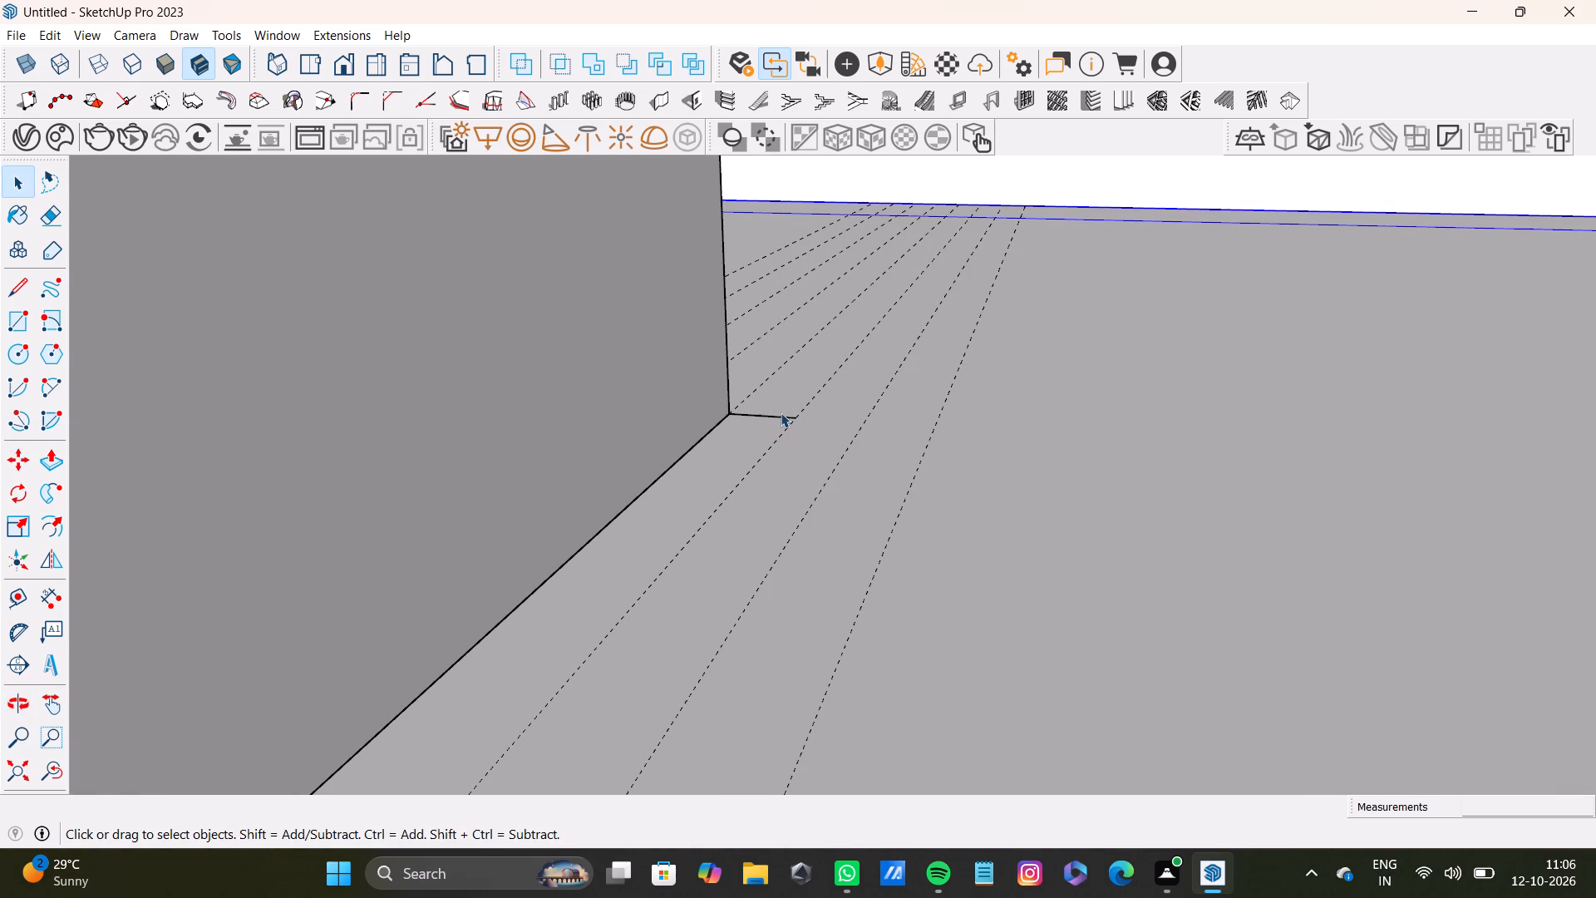
pyautogui.click(782, 418)
pyautogui.press('Delete')
# Erase the line dividing the outer face of the bench top's overhanging band.
pyautogui.scroll(-2, 870, 408)
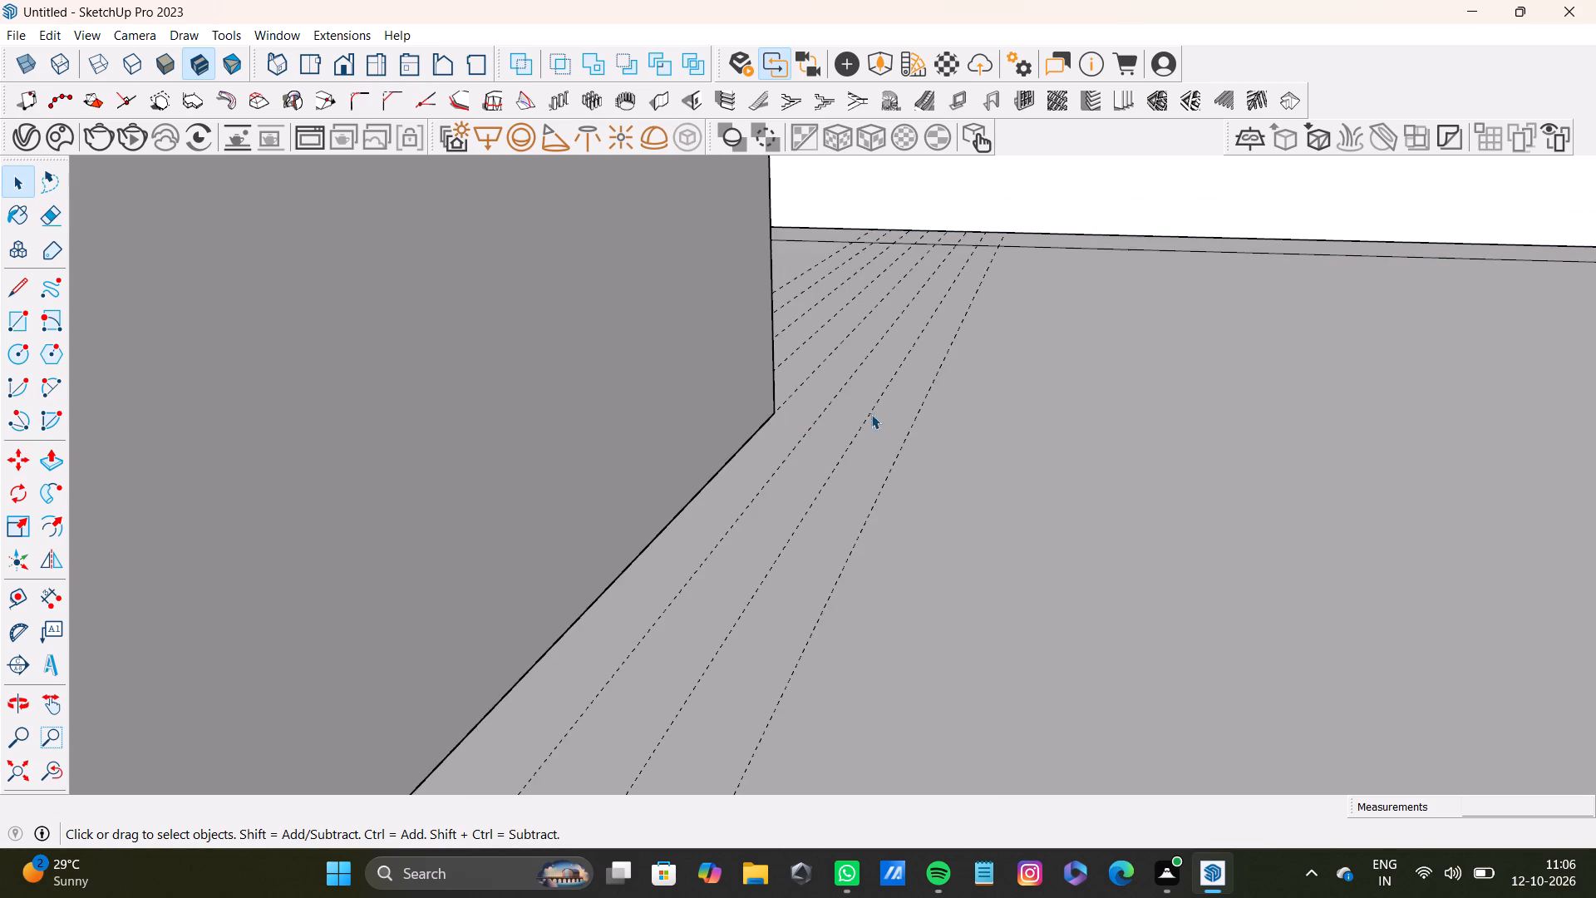
pyautogui.scroll(-20, 871, 414)
pyautogui.scroll(-1, 871, 414)
pyautogui.moveTo(820, 475); pyautogui.dragTo(997, 407, button='middle')
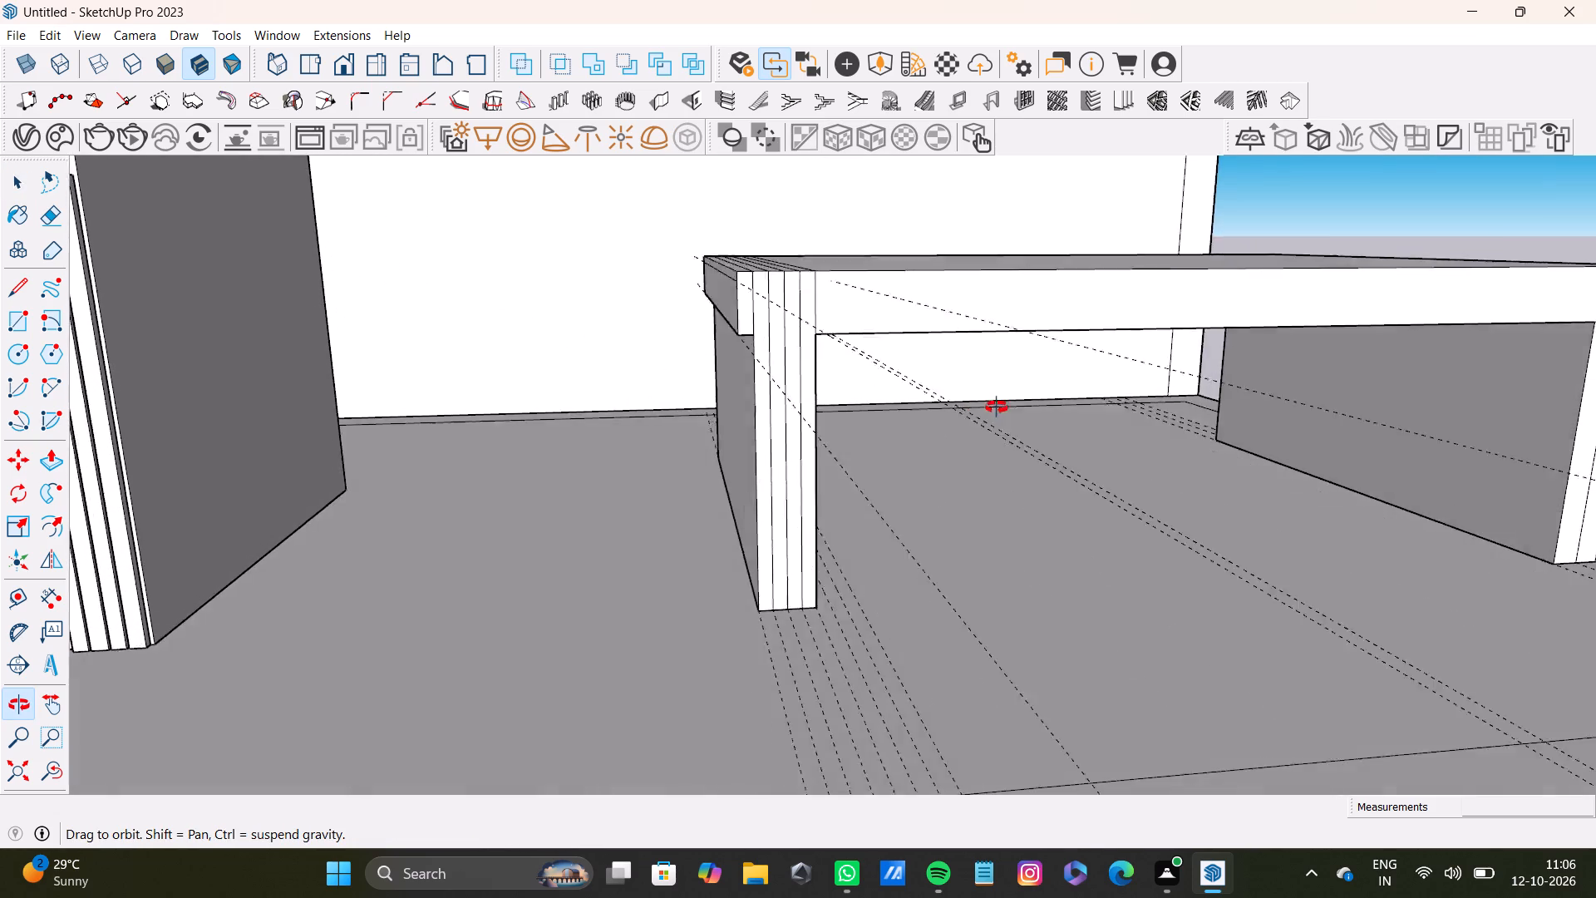
pyautogui.moveTo(997, 407); pyautogui.dragTo(995, 408, button='middle')
pyautogui.scroll(3, 749, 305)
pyautogui.moveTo(793, 356); pyautogui.dragTo(855, 357, button='middle')
pyautogui.press('space')
pyautogui.click(754, 299)
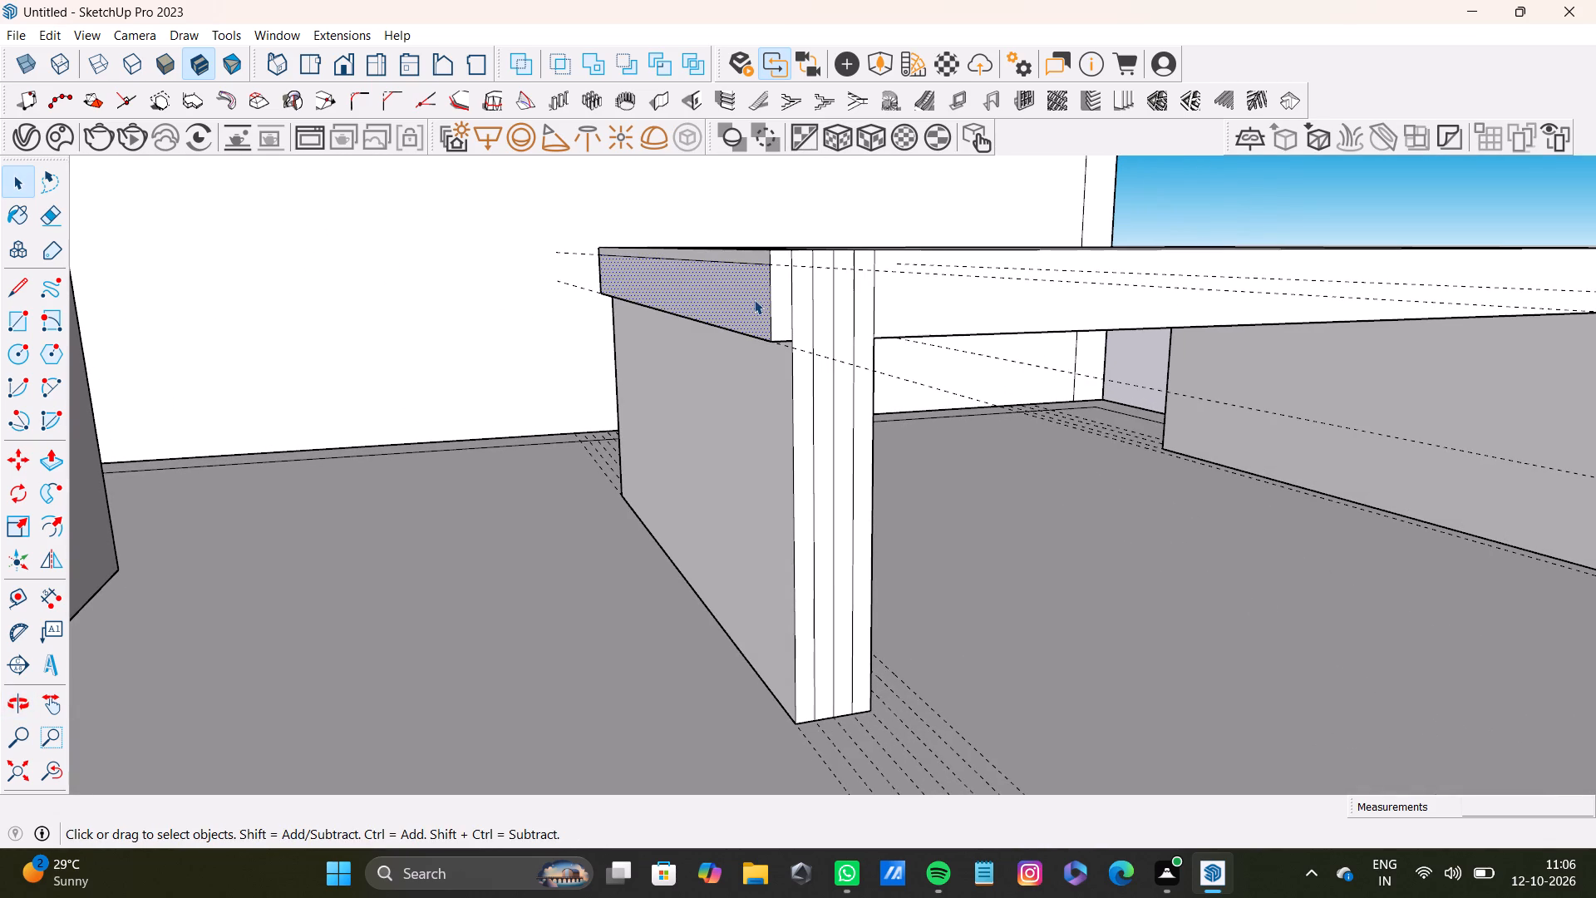
pyautogui.scroll(7, 758, 272)
pyautogui.click(773, 256)
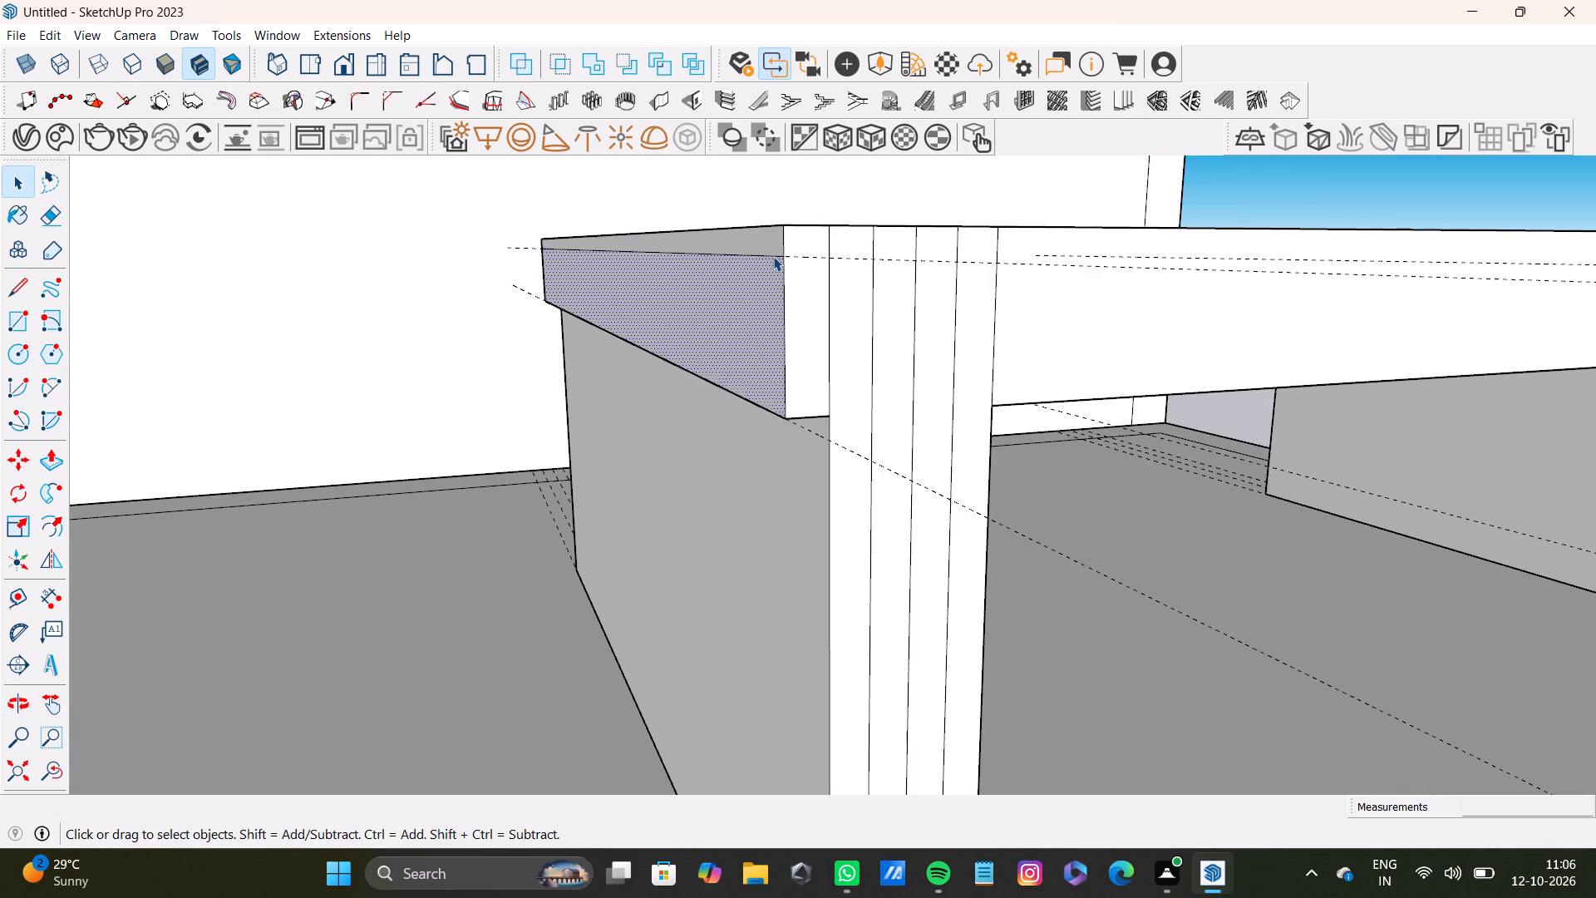
pyautogui.press('Delete')
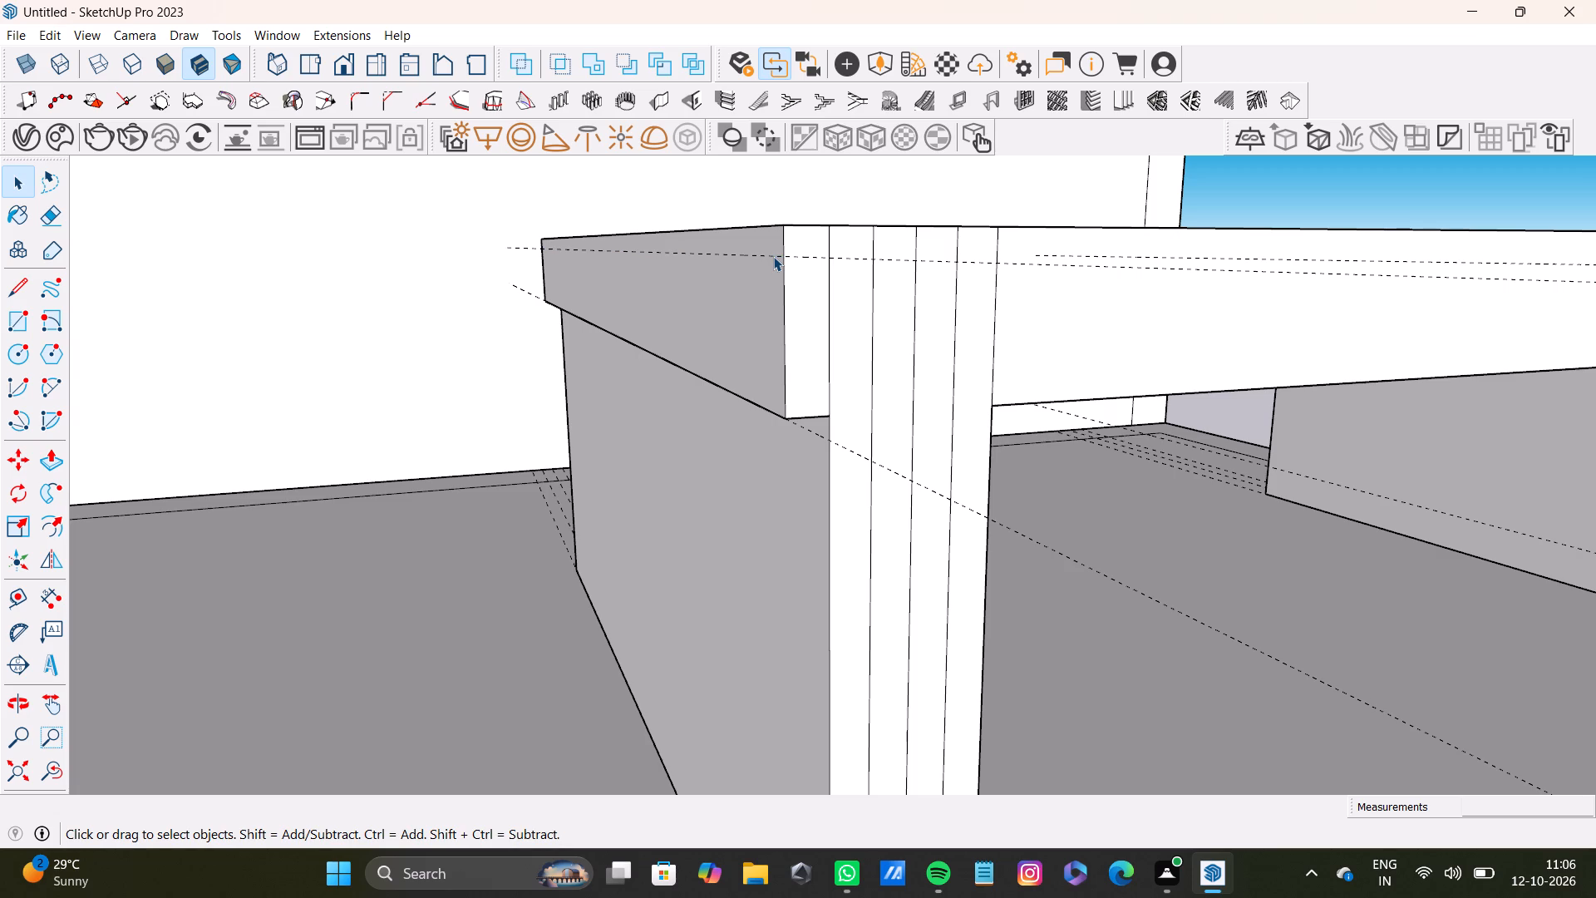
# Pull the outer face of the bench top's overhanging band outward by 2 1/4".
pyautogui.click(773, 256)
pyautogui.click(771, 294)
pyautogui.press('p')
pyautogui.moveTo(771, 294); pyautogui.dragTo(555, 302)
# Pull the front face of the leg's innermost strip, beside the slab, forward of the bench top's front edge.
pyautogui.scroll(-2, 767, 311)
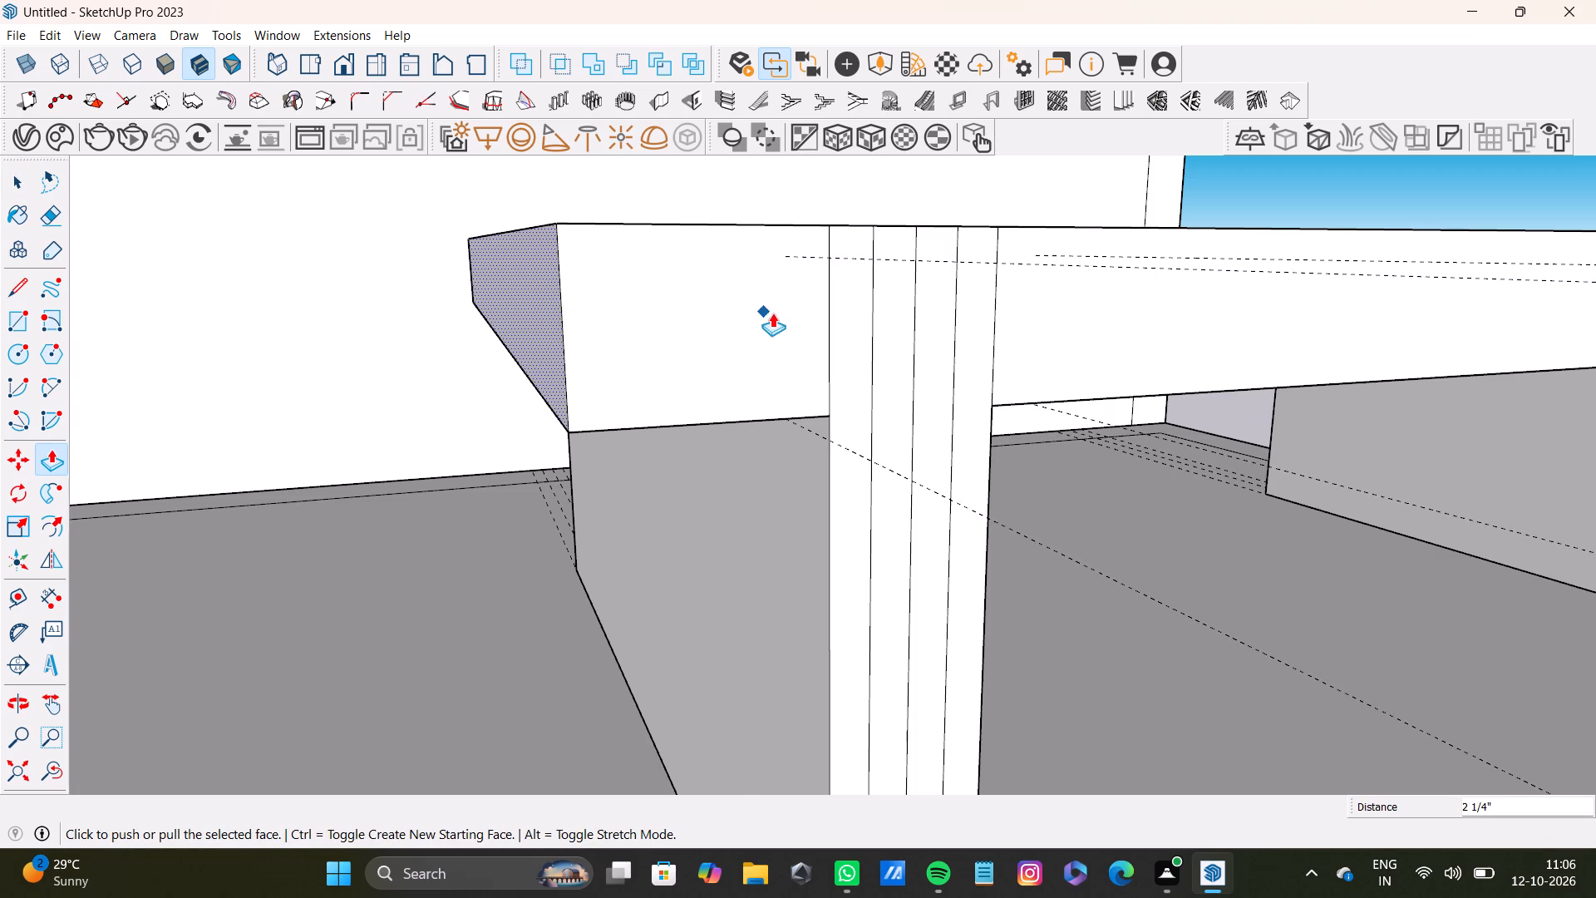
pyautogui.scroll(-8, 772, 313)
pyautogui.moveTo(835, 392); pyautogui.dragTo(391, 387, button='middle')
pyautogui.scroll(3, 516, 354)
pyautogui.press('space')
pyautogui.click(638, 315)
pyautogui.click(628, 318)
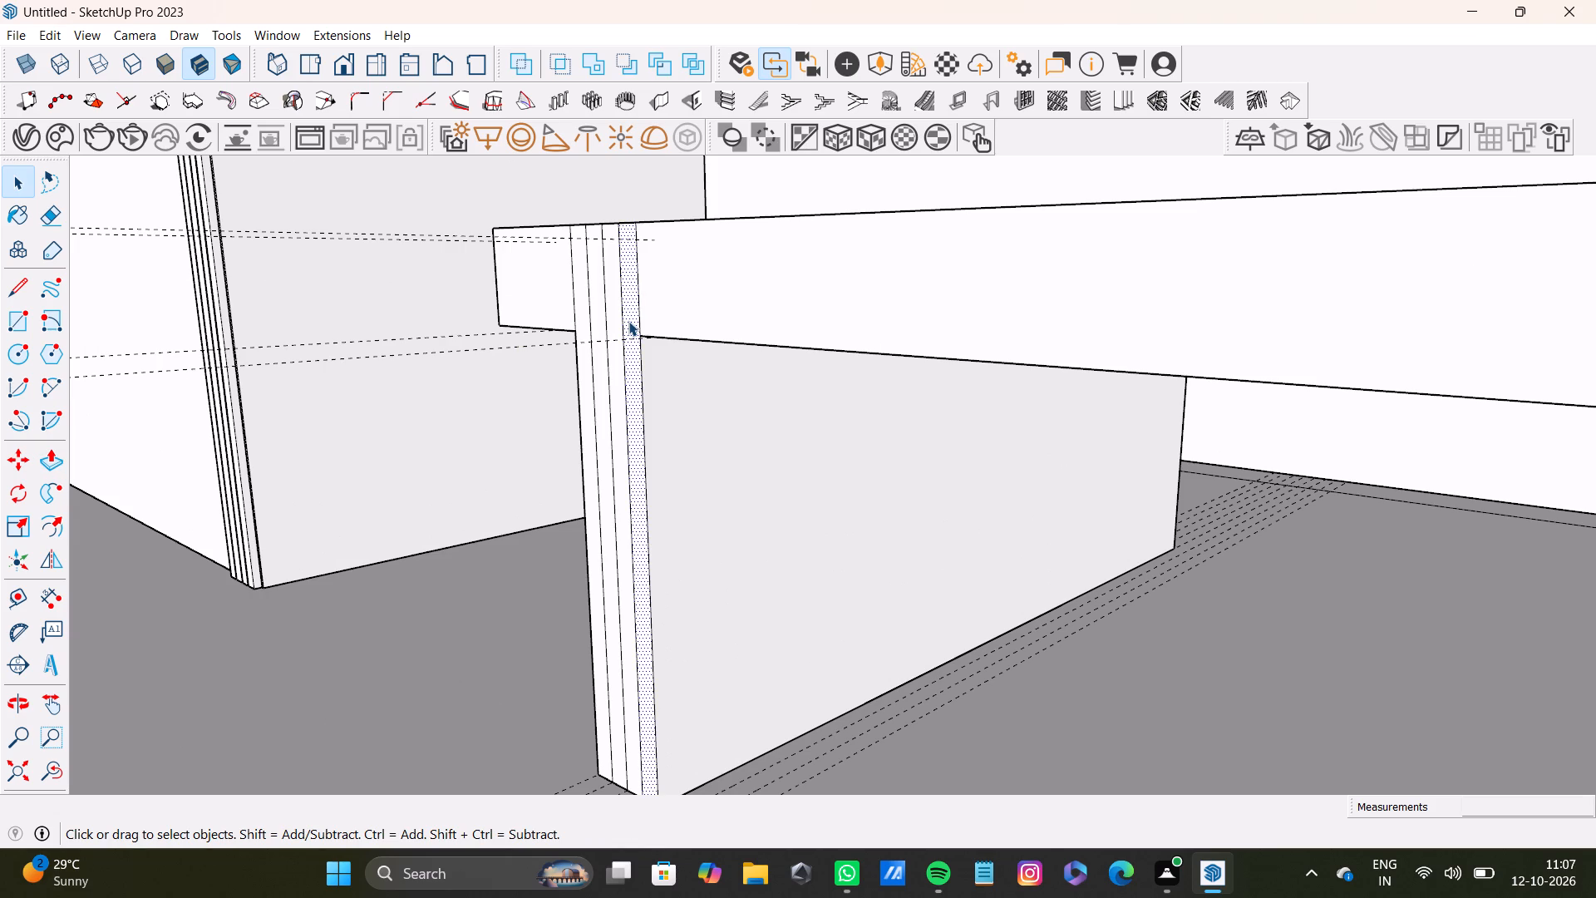
pyautogui.press('p')
pyautogui.moveTo(628, 321); pyautogui.dragTo(601, 323)
# Pull the front face of the leg's second strip from the slab forward 5/8", level with the innermost strip.
pyautogui.moveTo(619, 262); pyautogui.dragTo(652, 386, button='middle')
pyautogui.press('space')
pyautogui.scroll(4, 608, 372)
pyautogui.click(618, 334)
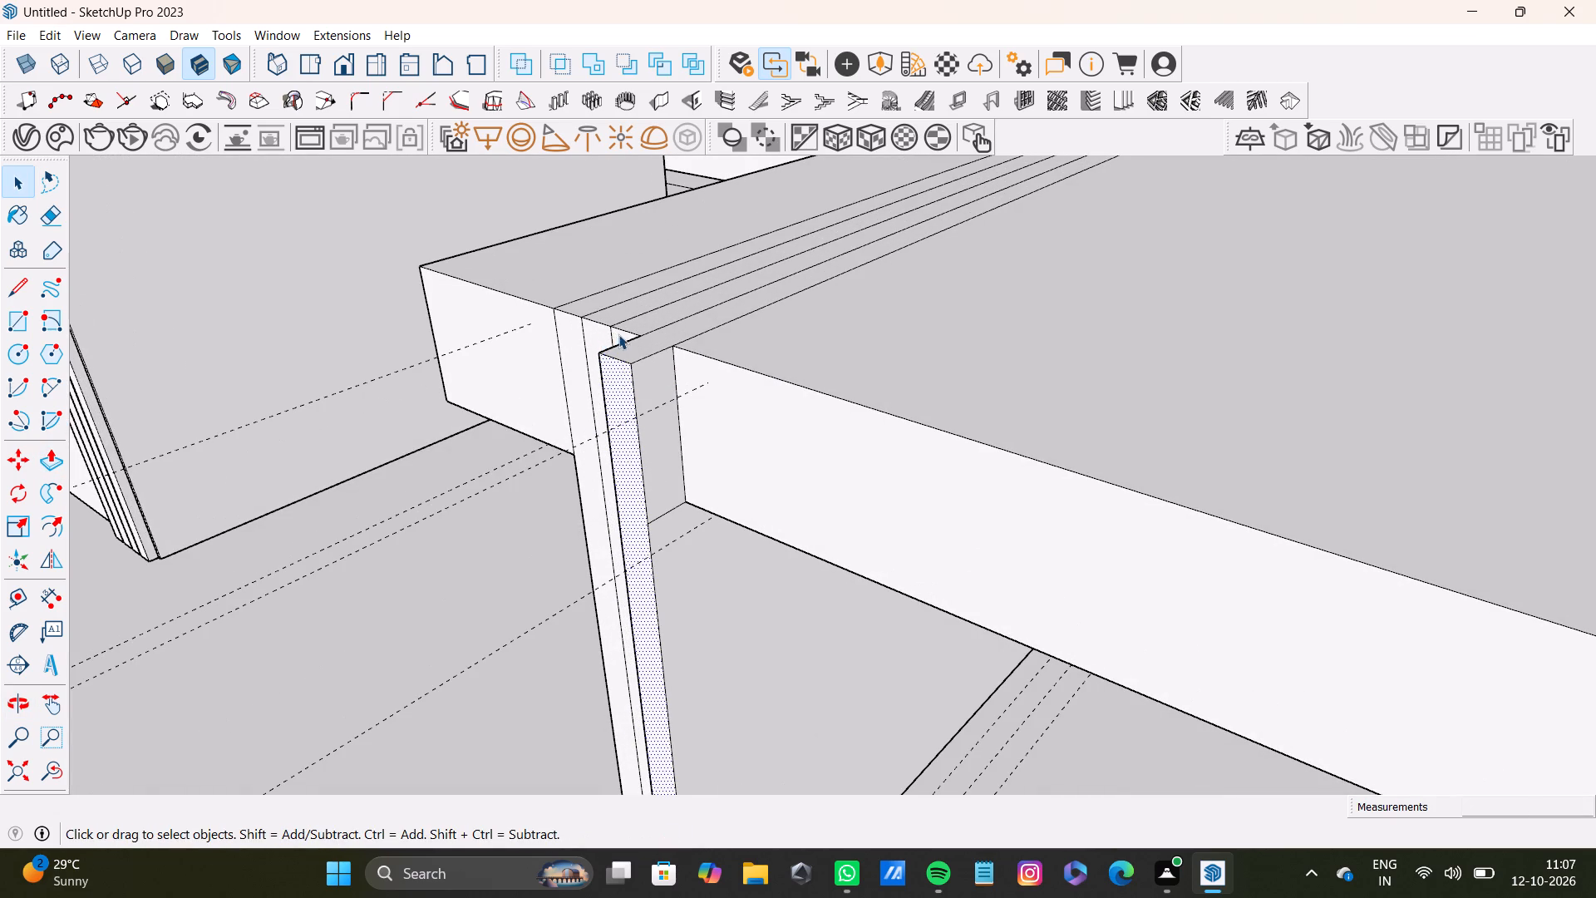
pyautogui.press('p')
pyautogui.moveTo(620, 337); pyautogui.dragTo(621, 368)
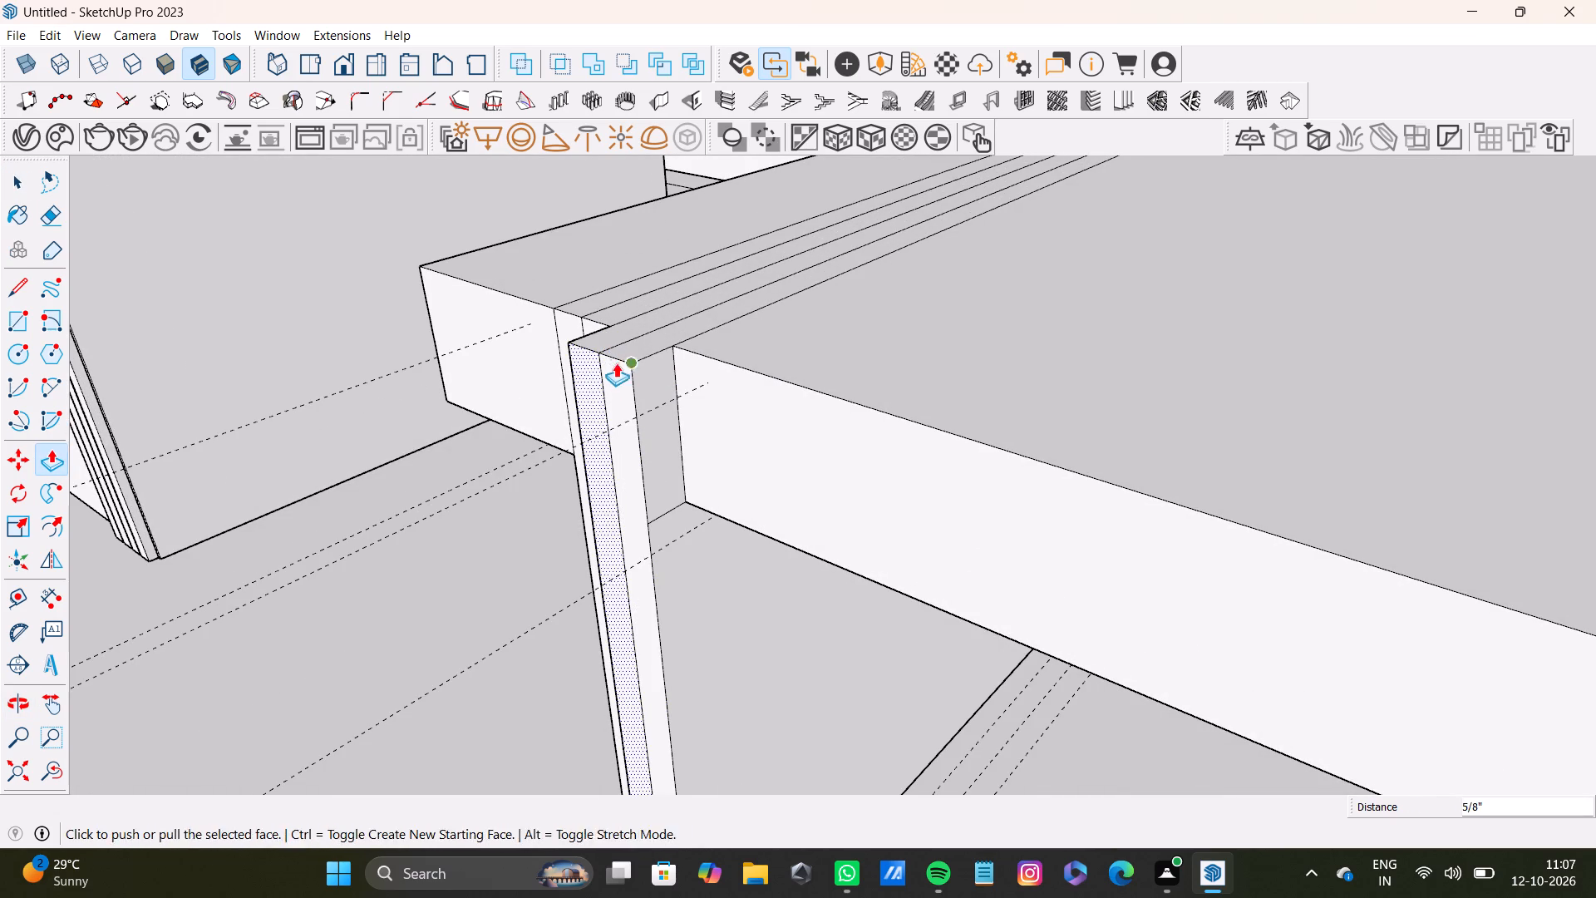
# Pull the front face of the leg's third strip from the slab forward 5/8", level with the two projecting strips.
pyautogui.press('space')
pyautogui.click(593, 324)
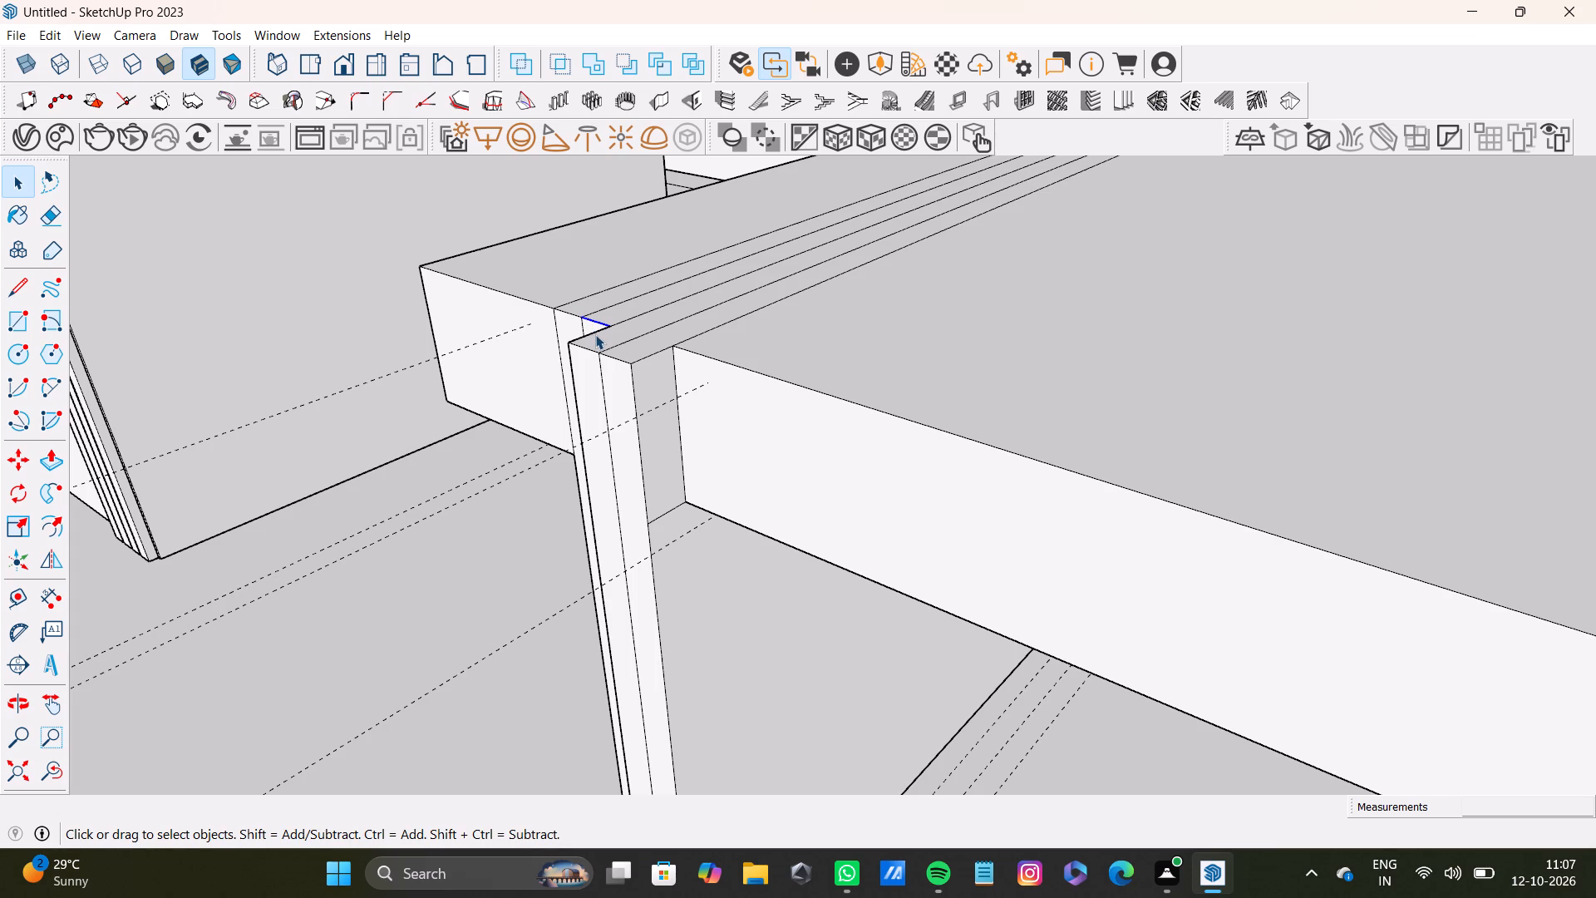
pyautogui.click(592, 327)
pyautogui.press('p')
pyautogui.moveTo(592, 326); pyautogui.dragTo(585, 355)
# Pull the front face of the leg's outermost strip forward 5/8", level with the other three strips.
pyautogui.scroll(-4, 578, 347)
pyautogui.moveTo(594, 358); pyautogui.dragTo(844, 375, button='middle')
pyautogui.scroll(6, 614, 395)
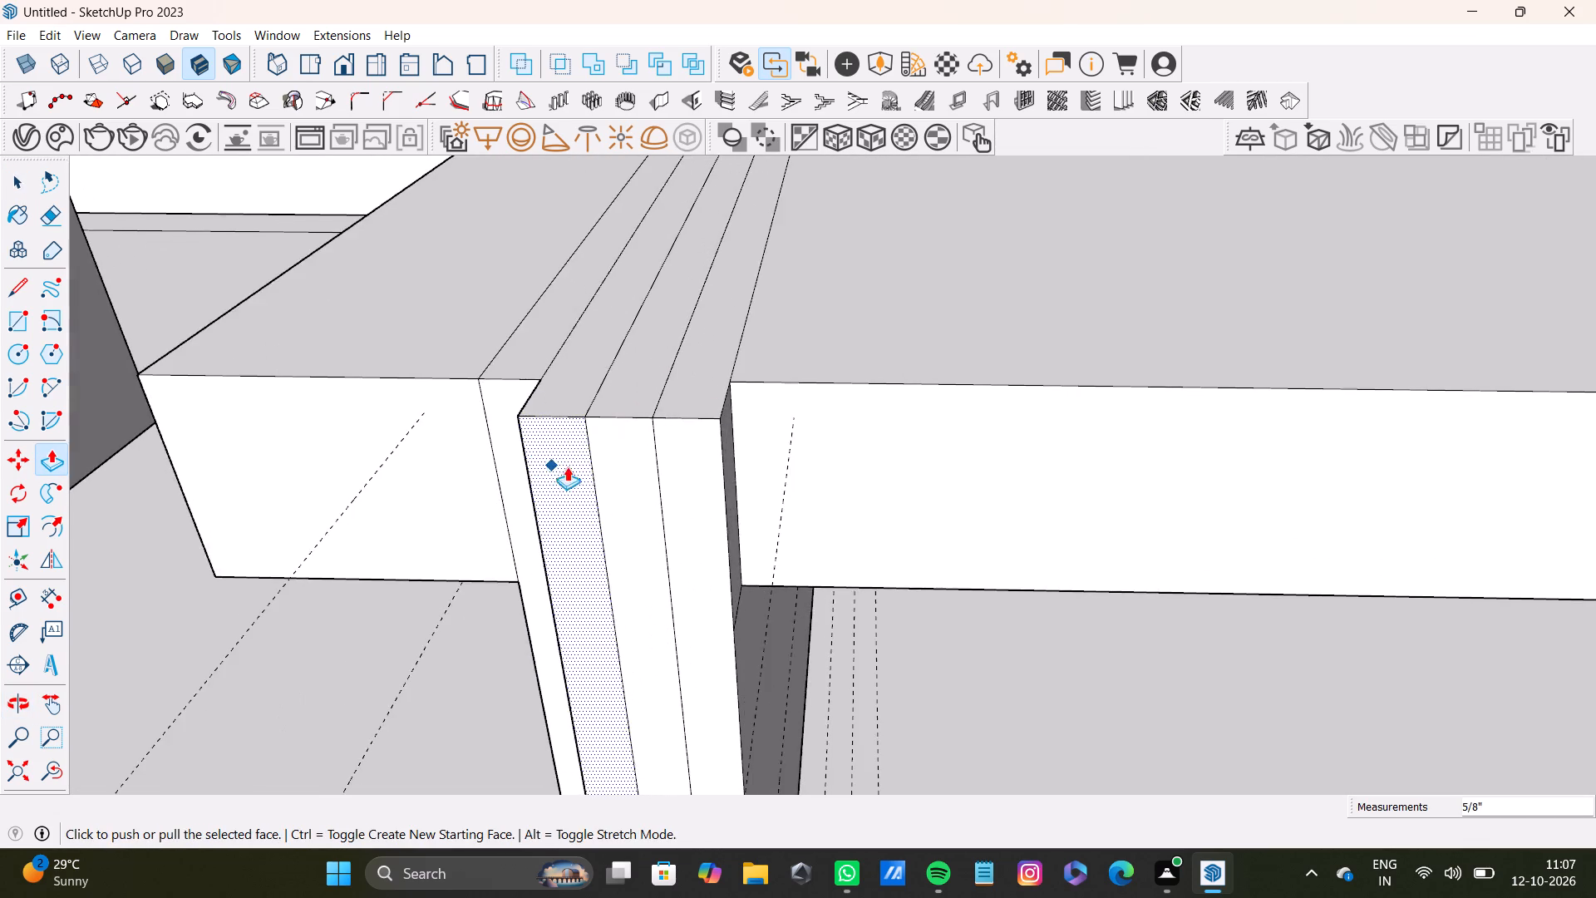
pyautogui.keyDown('shift'); pyautogui.moveTo(593, 460); pyautogui.dragTo(773, 392, button='middle'); pyautogui.keyUp('shift')
pyautogui.keyDown('shift'); pyautogui.scroll(1, 773, 392); pyautogui.keyUp('shift')
pyautogui.press('space')
pyautogui.click(674, 372)
pyautogui.press('p')
pyautogui.moveTo(681, 369); pyautogui.dragTo(720, 377)
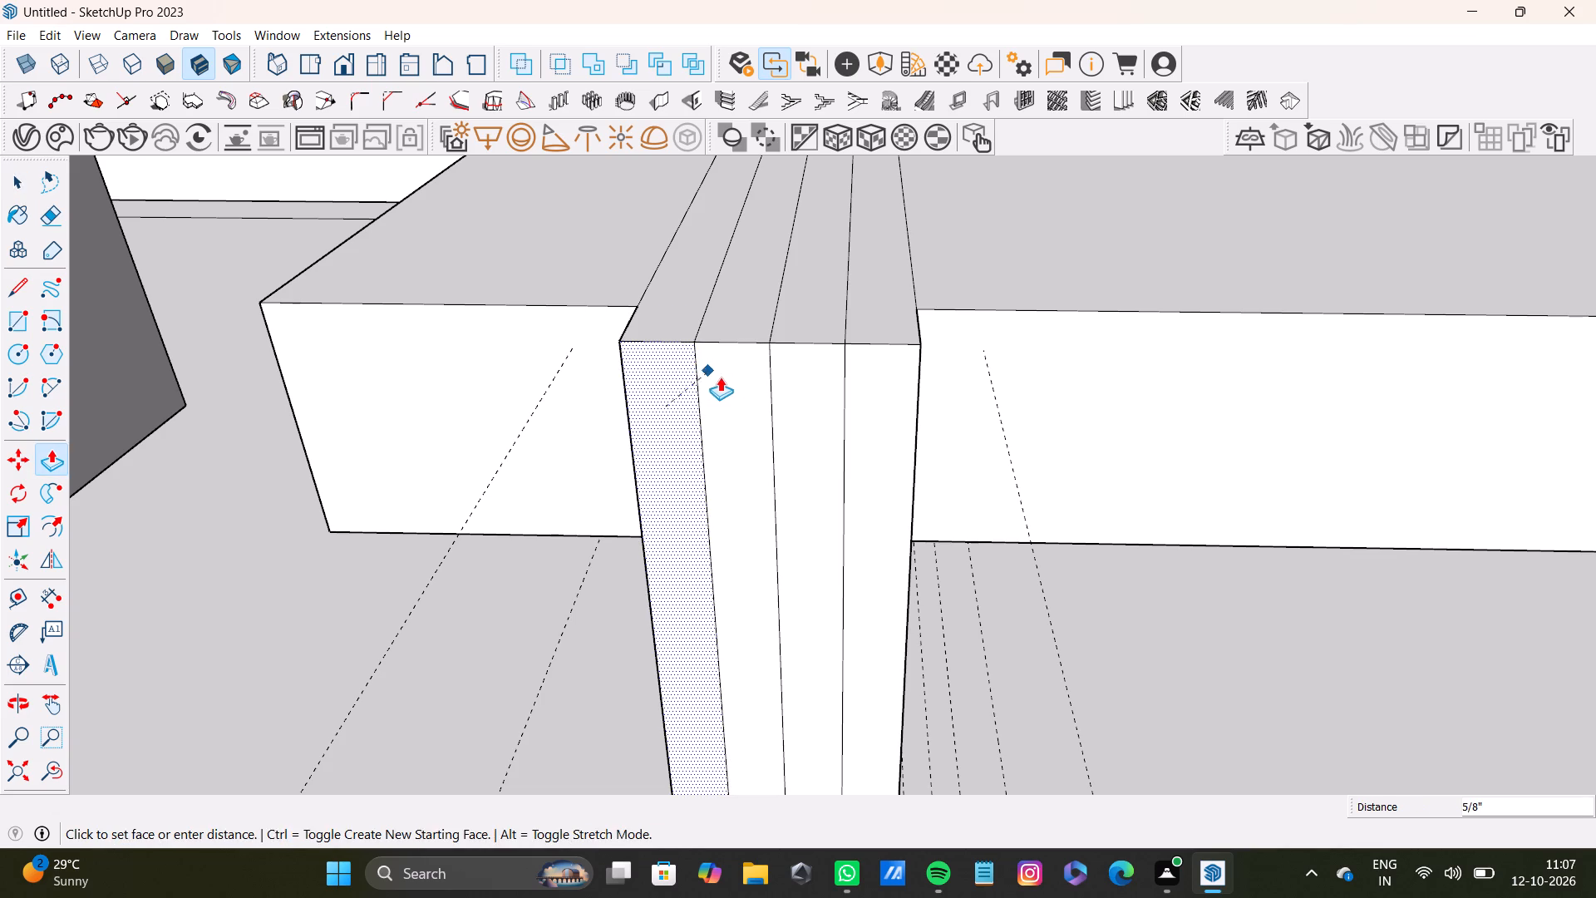
pyautogui.moveTo(720, 377); pyautogui.dragTo(726, 382)
# Raise the top face of the innermost strip, beside the slab, by 1/4".
pyautogui.scroll(-9, 900, 435)
pyautogui.moveTo(944, 471); pyautogui.dragTo(821, 468, button='middle')
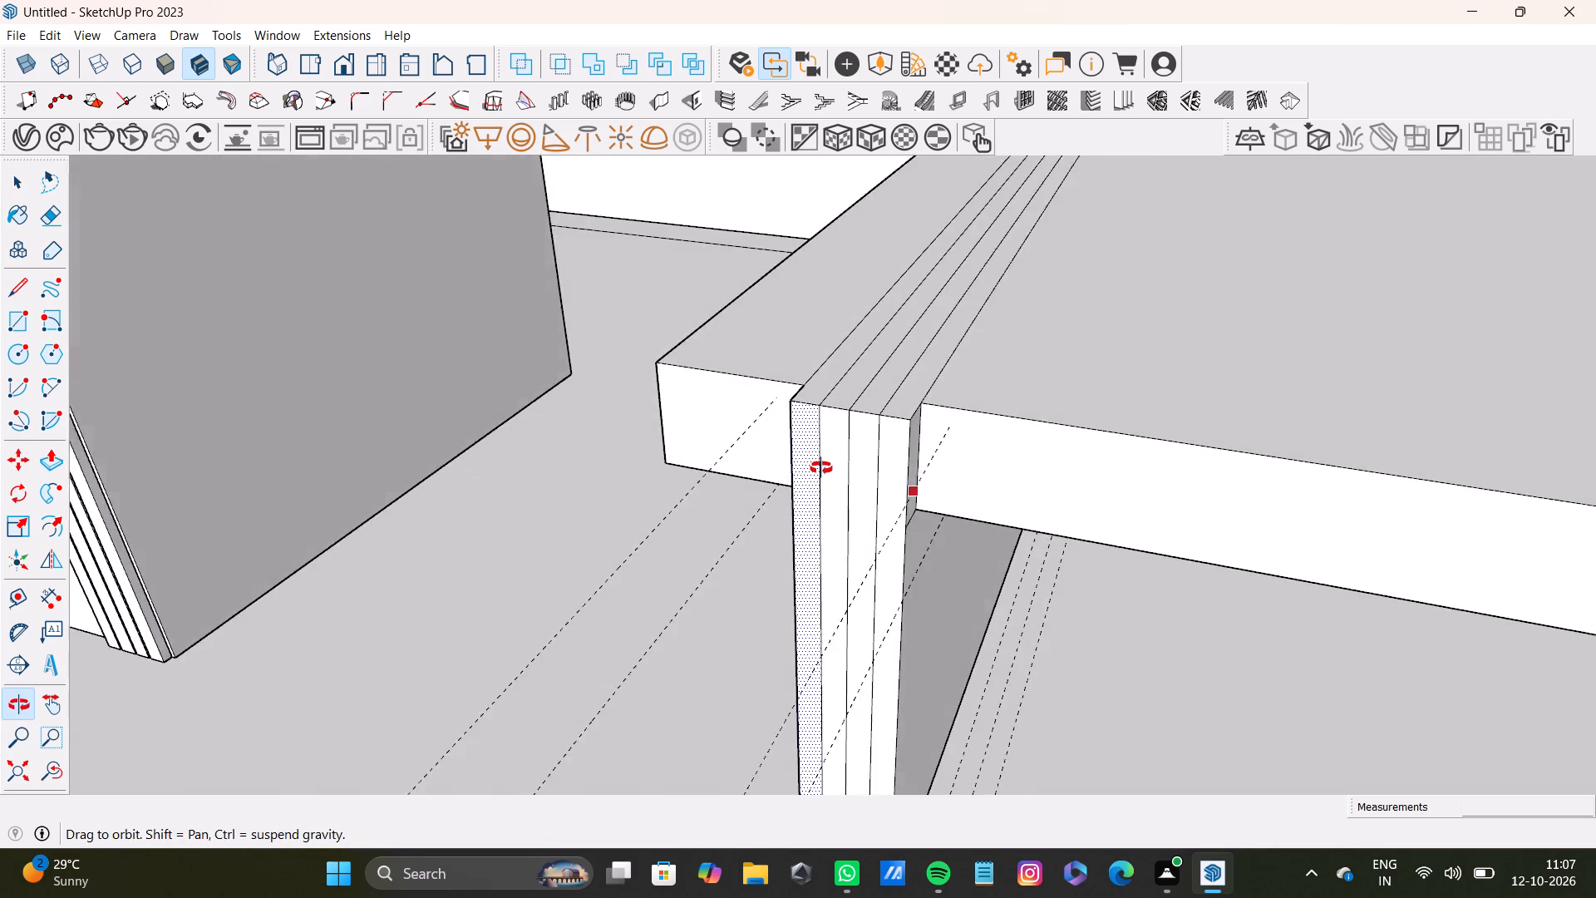
pyautogui.moveTo(821, 468); pyautogui.dragTo(677, 383, button='middle')
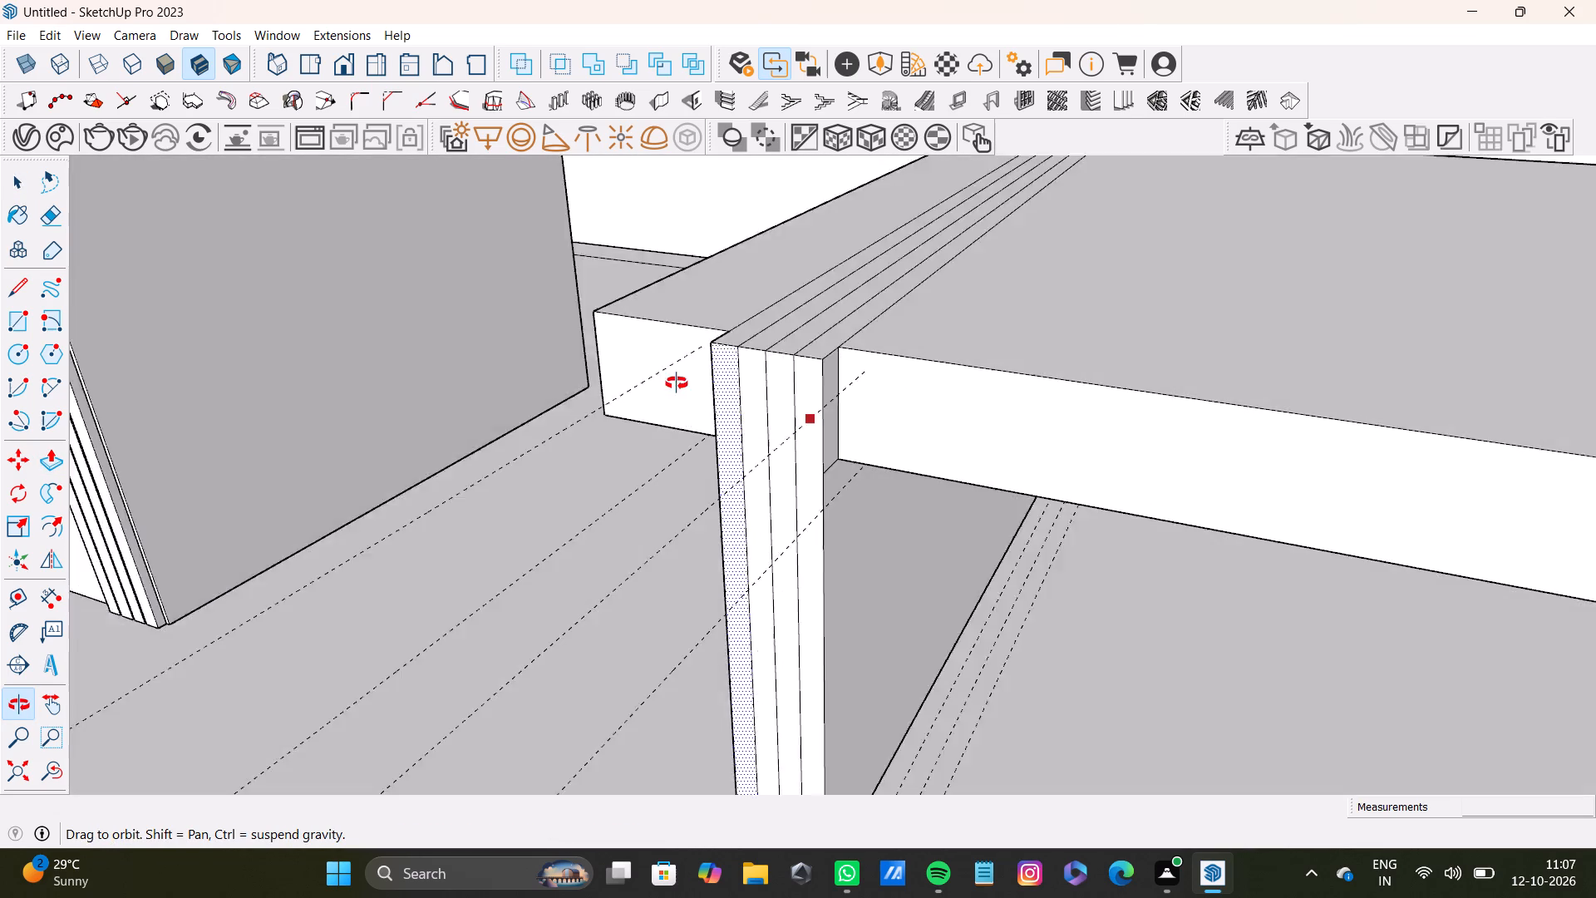
pyautogui.moveTo(677, 383); pyautogui.dragTo(562, 367, button='middle')
pyautogui.scroll(3, 972, 346)
pyautogui.moveTo(975, 338); pyautogui.dragTo(876, 373, button='middle')
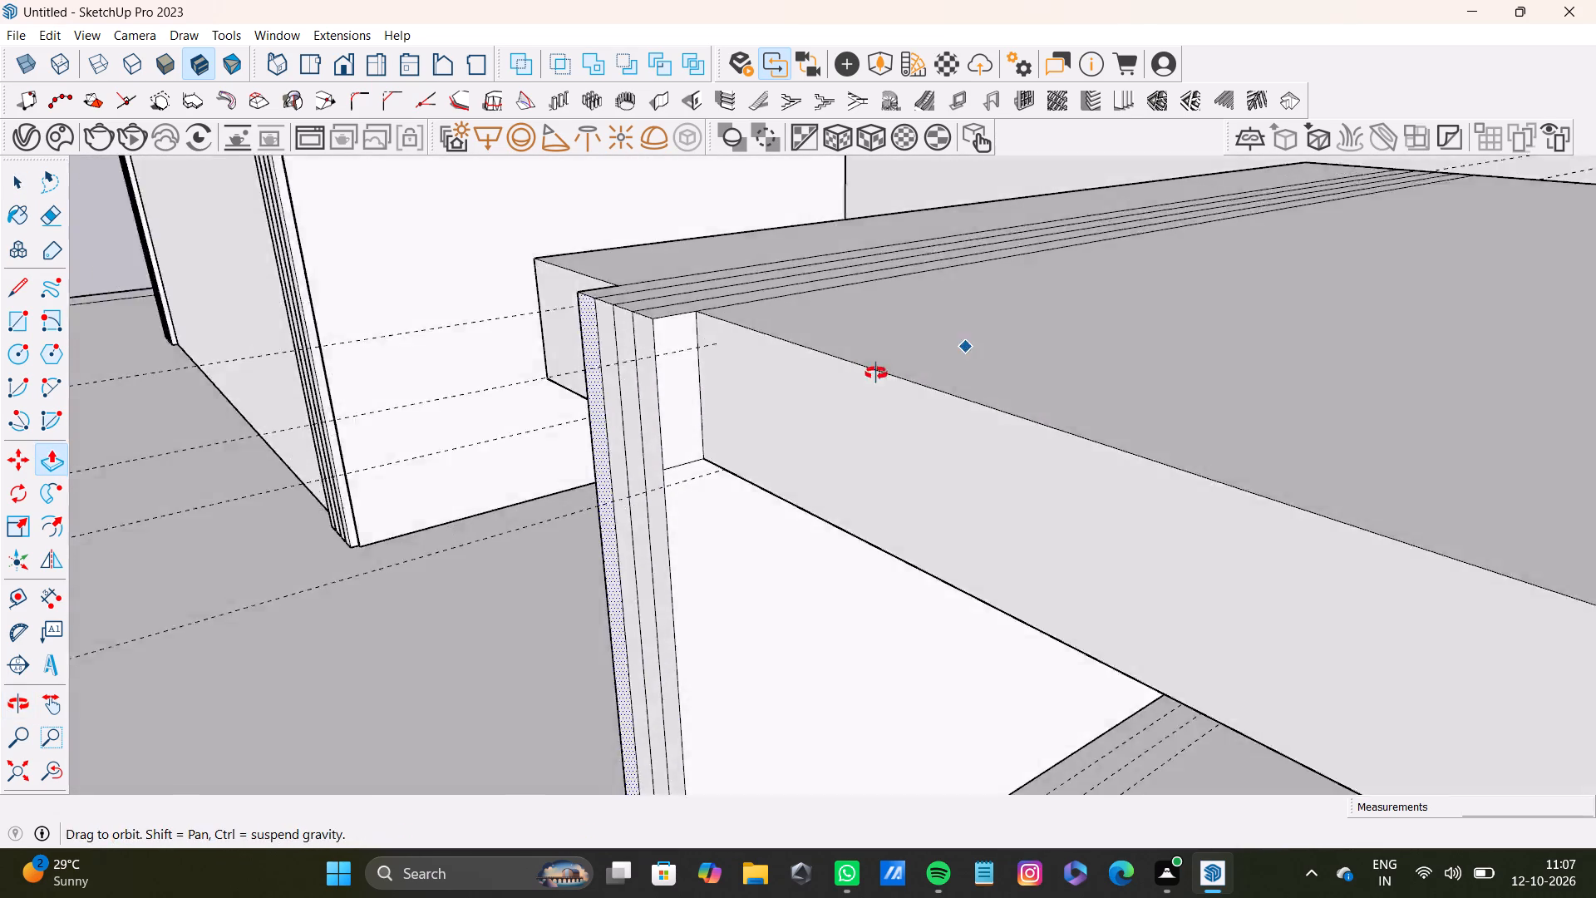
pyautogui.moveTo(876, 373); pyautogui.dragTo(851, 358, button='middle')
pyautogui.scroll(3, 805, 307)
pyautogui.keyDown('shift'); pyautogui.moveTo(812, 300); pyautogui.dragTo(819, 490, button='middle'); pyautogui.keyUp('shift')
pyautogui.scroll(4, 740, 471)
pyautogui.press('space')
pyautogui.click(739, 468)
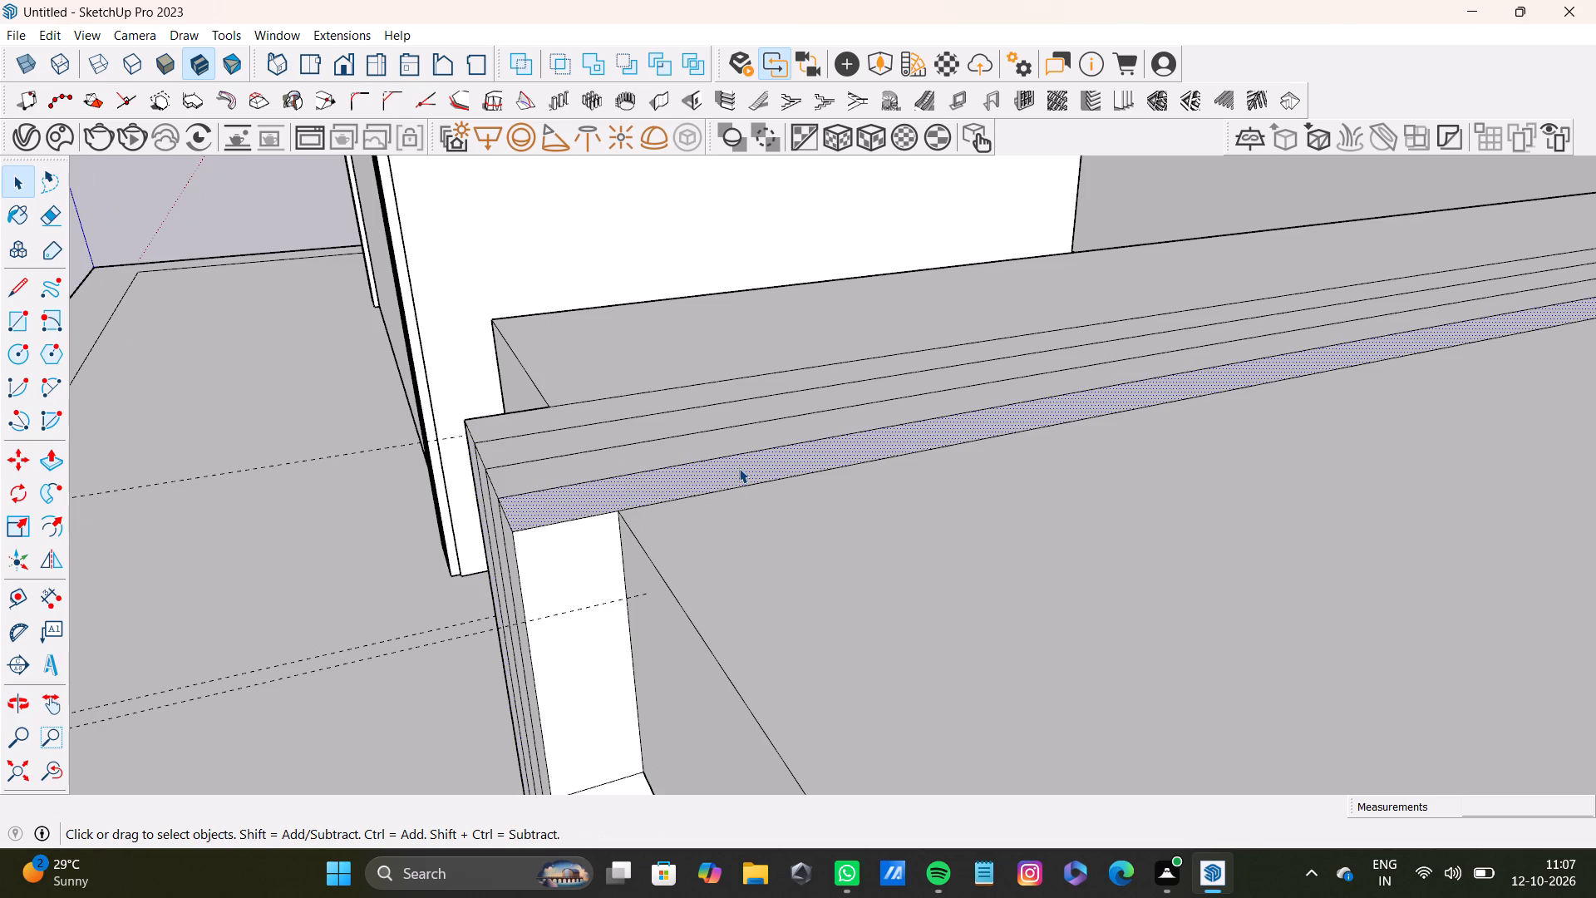
pyautogui.press('p')
pyautogui.moveTo(739, 468); pyautogui.dragTo(732, 431)
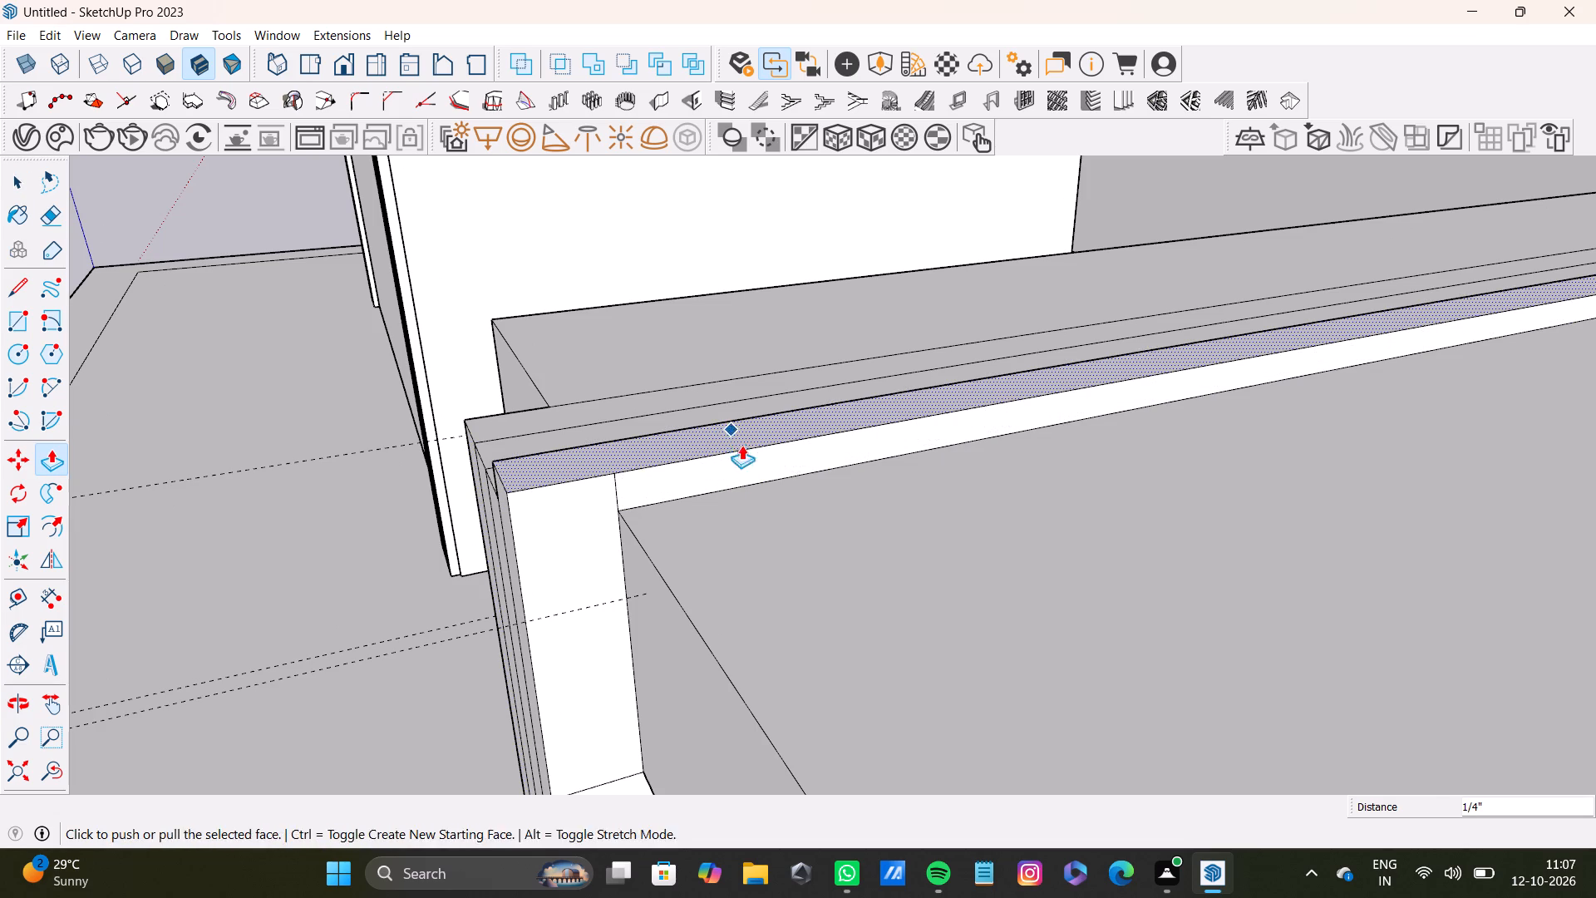
# Raise the top face of the leg's second strip from the slab by 1/4", level with the innermost strip.
pyautogui.moveTo(790, 443); pyautogui.dragTo(1058, 502, button='middle')
pyautogui.press('space')
pyautogui.click(672, 535)
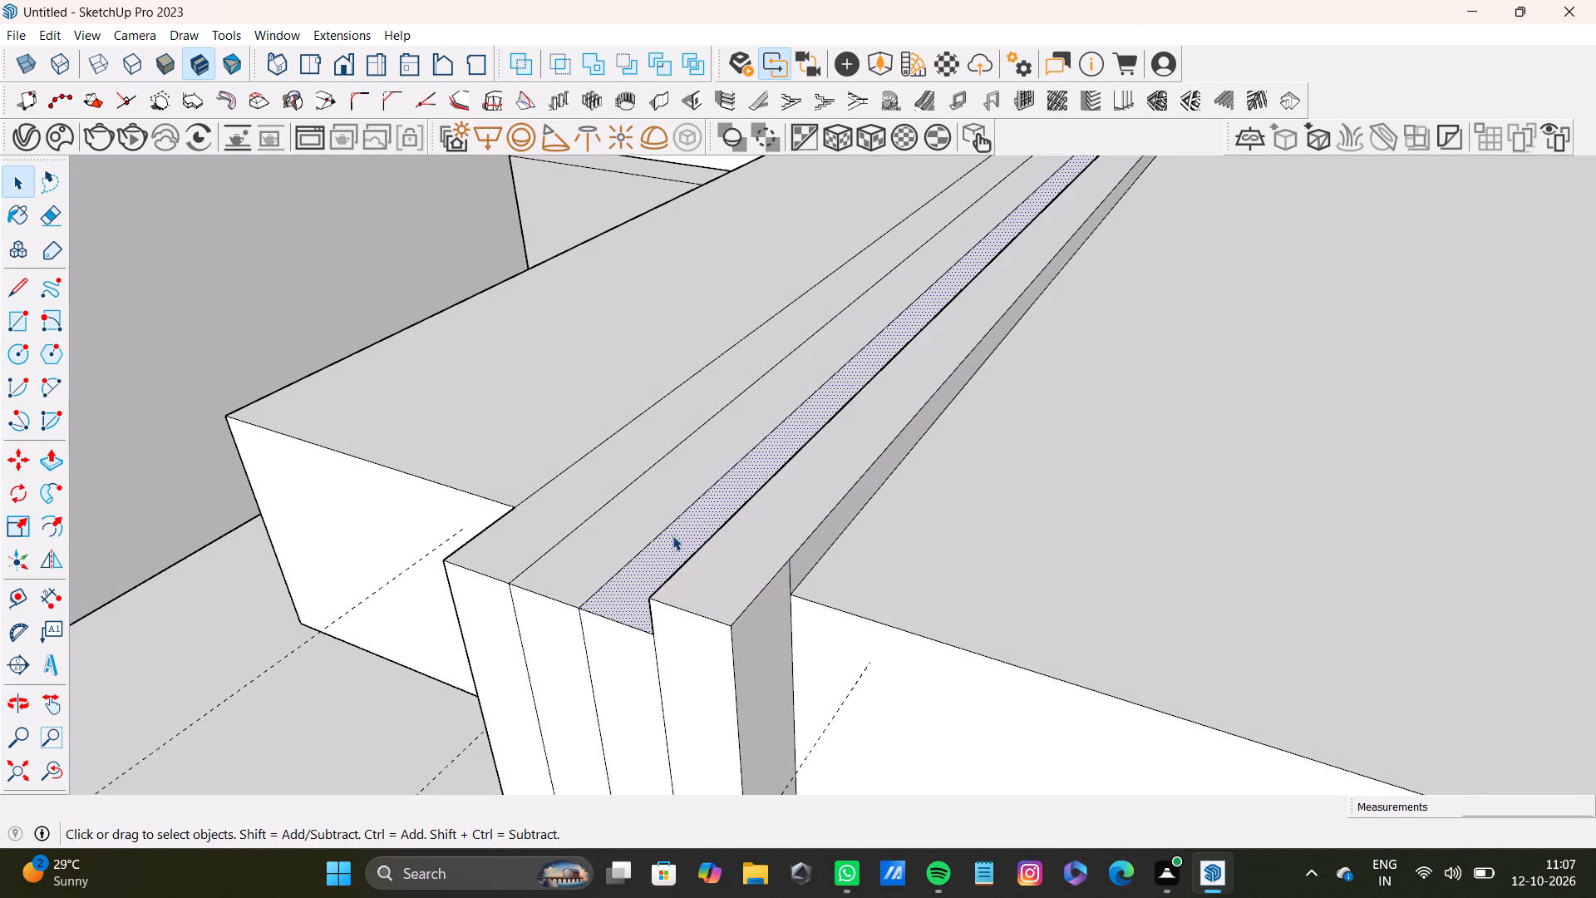
pyautogui.press('p')
pyautogui.moveTo(674, 536); pyautogui.dragTo(766, 512)
# Raise the top face of the leg's third strip from the slab by 1/4", level with the two raised strips.
pyautogui.press('space')
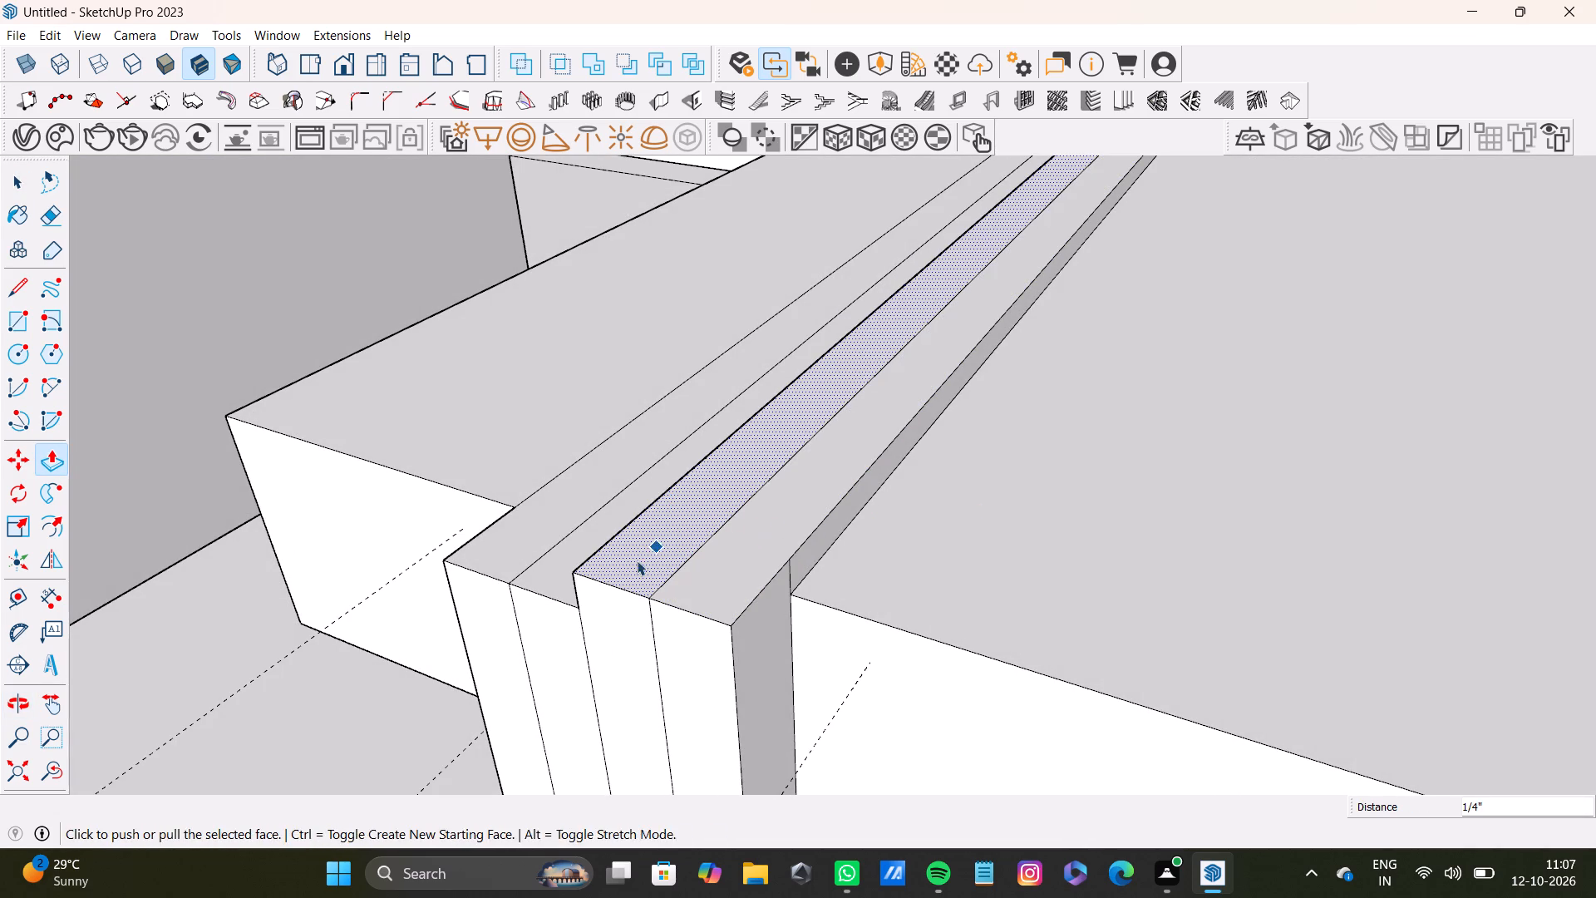
pyautogui.click(569, 563)
pyautogui.press('p')
pyautogui.moveTo(569, 563); pyautogui.dragTo(624, 549)
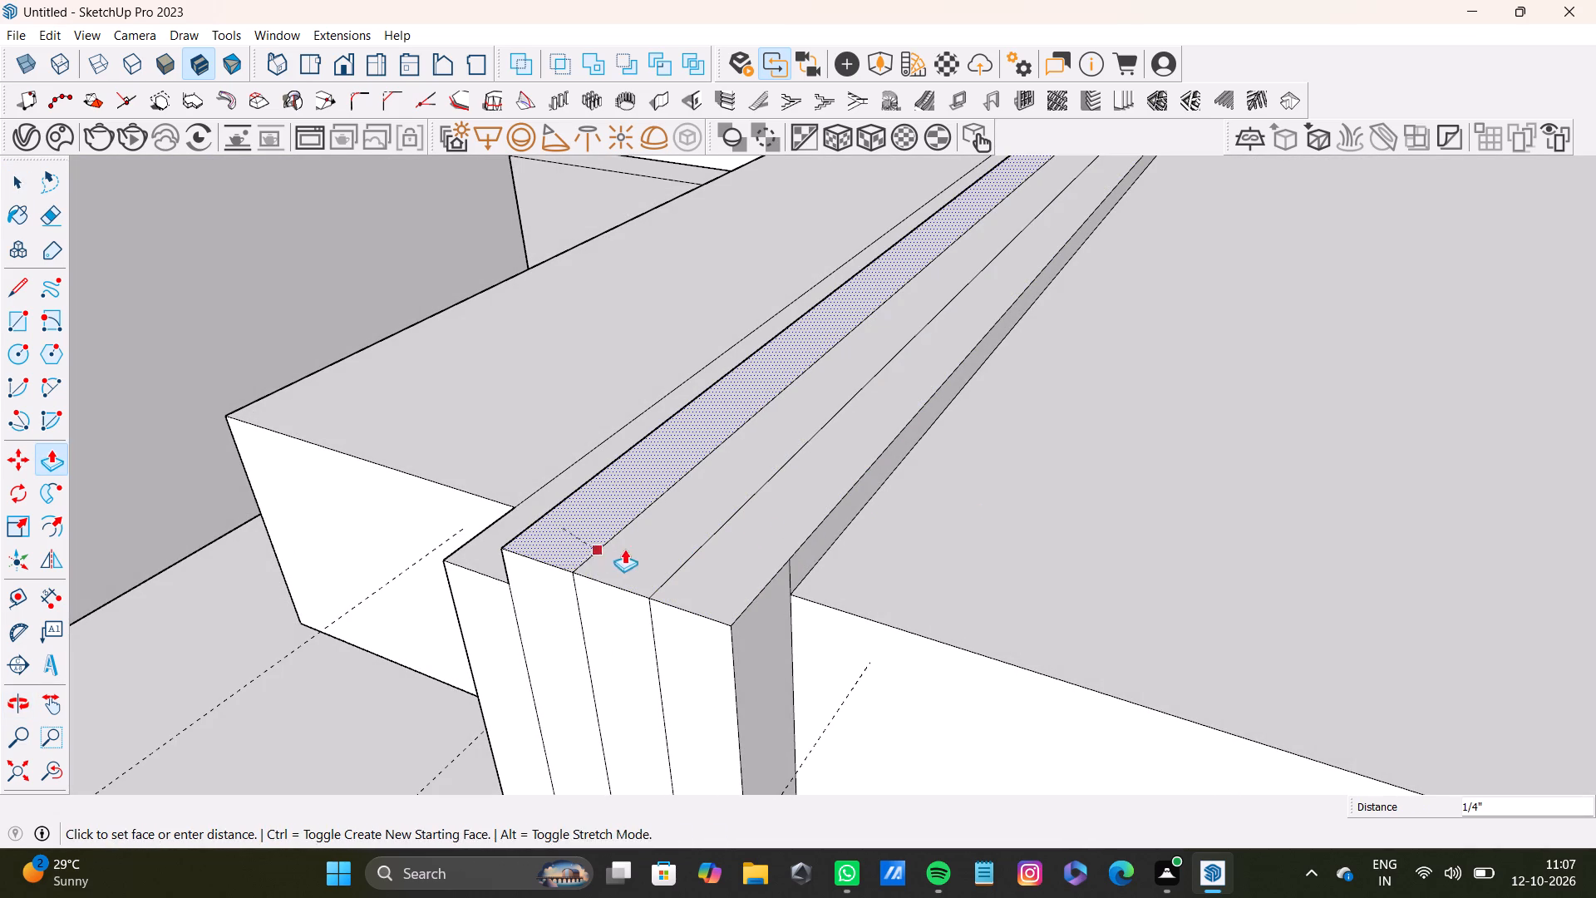
pyautogui.moveTo(624, 549); pyautogui.dragTo(625, 549)
# Raise the top face of the leg's outermost strip level with the other three strips.
pyautogui.press('space')
pyautogui.click(496, 537)
pyautogui.press('p')
pyautogui.moveTo(495, 537); pyautogui.dragTo(497, 537)
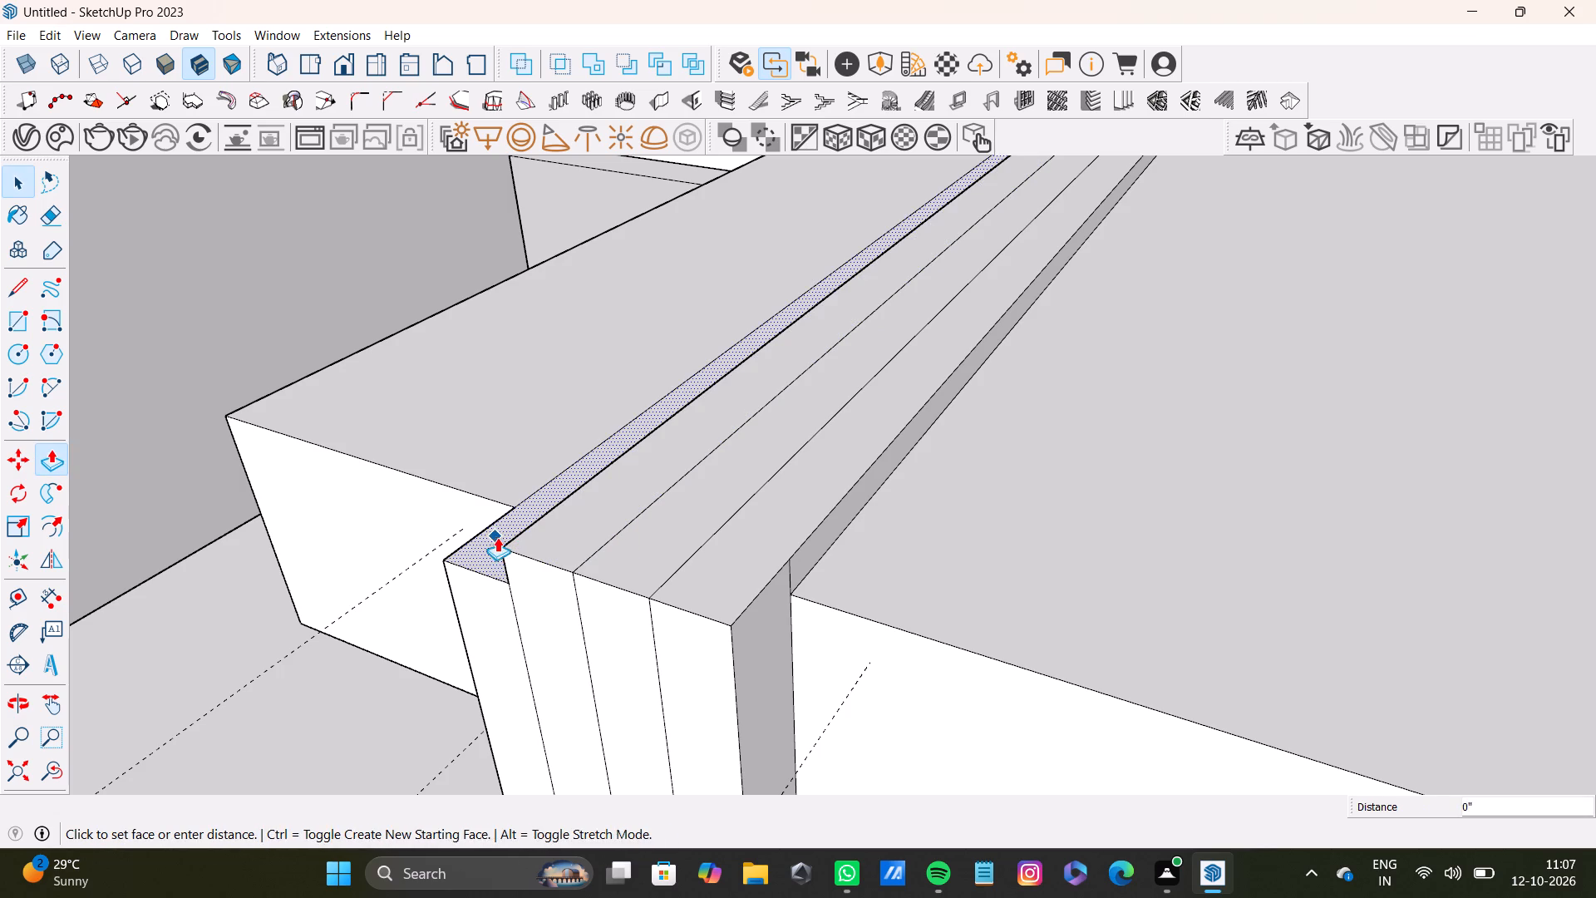
pyautogui.moveTo(497, 537); pyautogui.dragTo(547, 535)
# Delete the short vertical edge above the slab's front corner on the leg's inner side face.
pyautogui.scroll(-10, 582, 543)
pyautogui.moveTo(930, 677); pyautogui.dragTo(897, 442, button='middle')
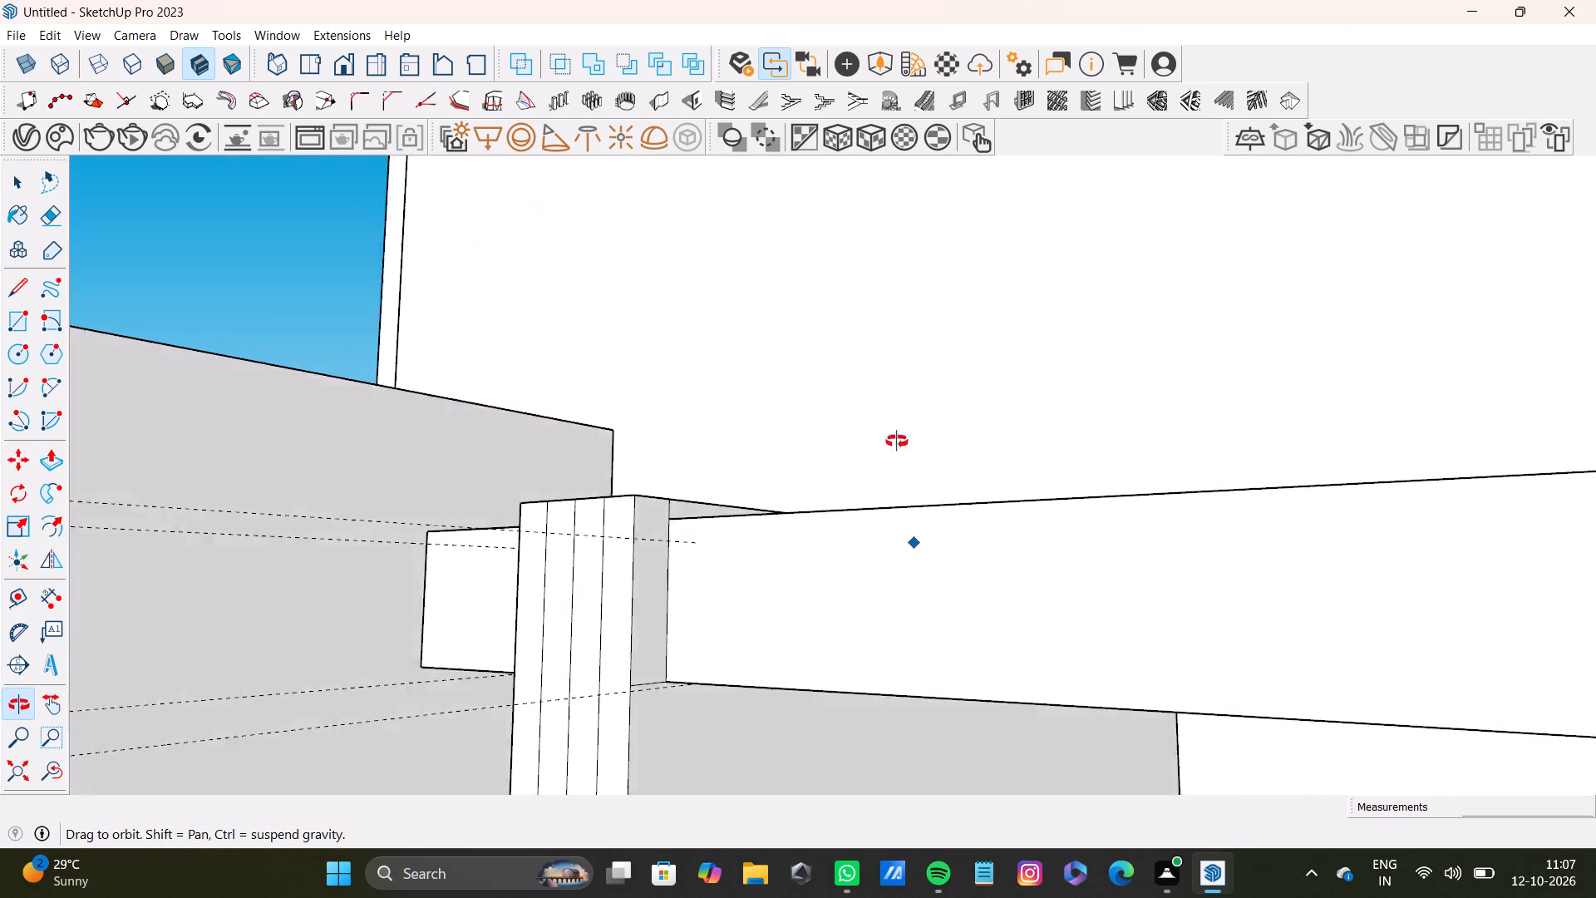
pyautogui.moveTo(897, 442); pyautogui.dragTo(761, 617, button='middle')
pyautogui.press('space')
pyautogui.scroll(7, 682, 530)
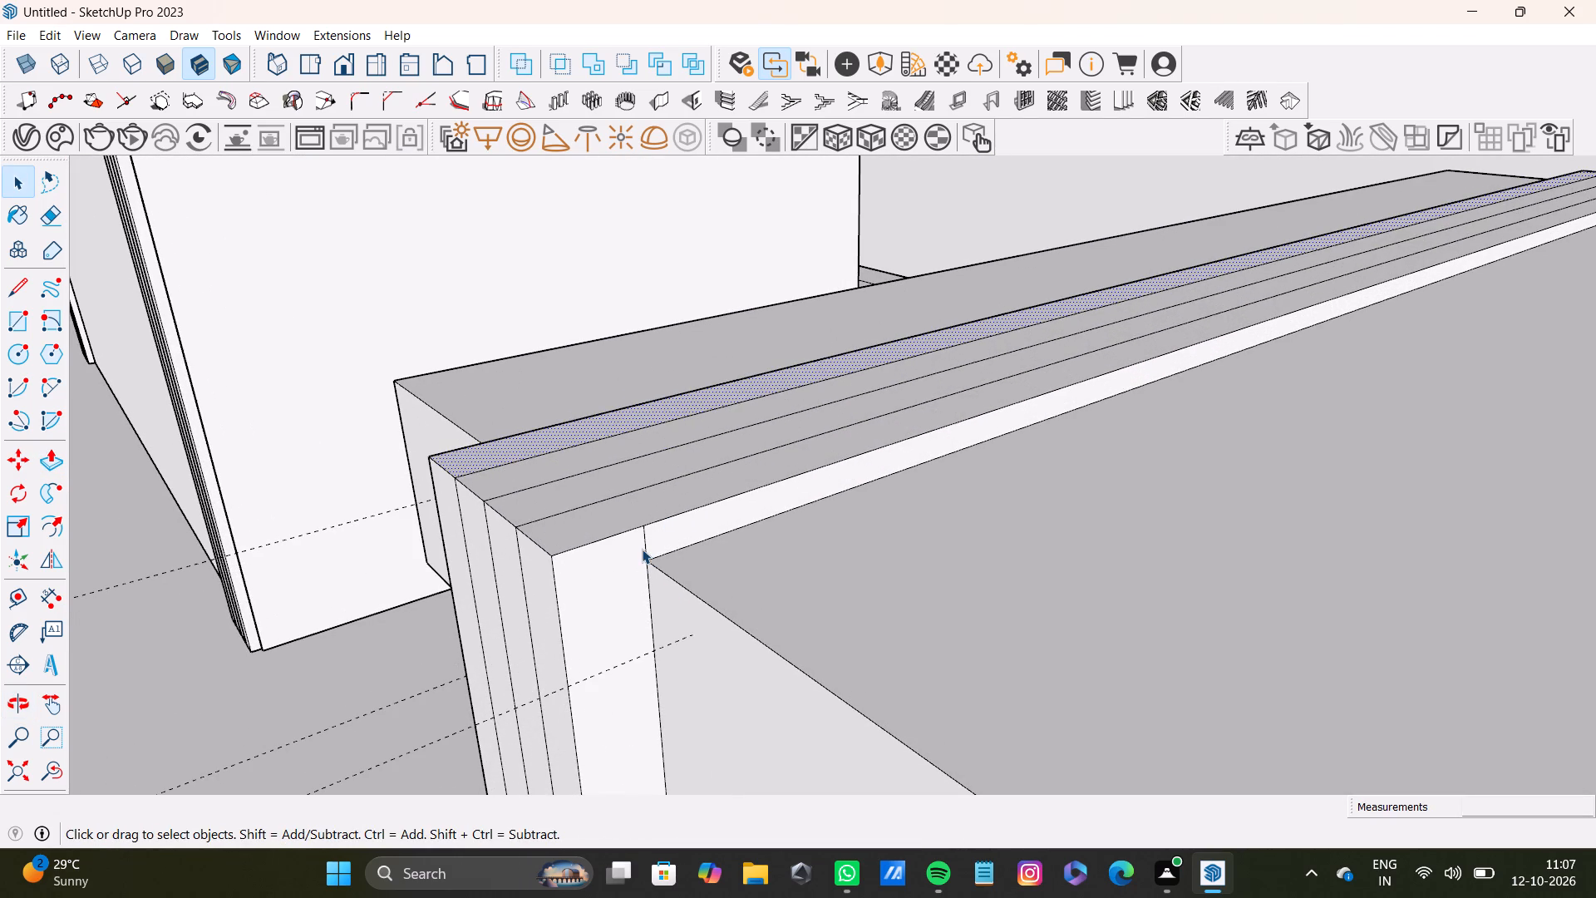
pyautogui.click(645, 550)
pyautogui.press('Delete')
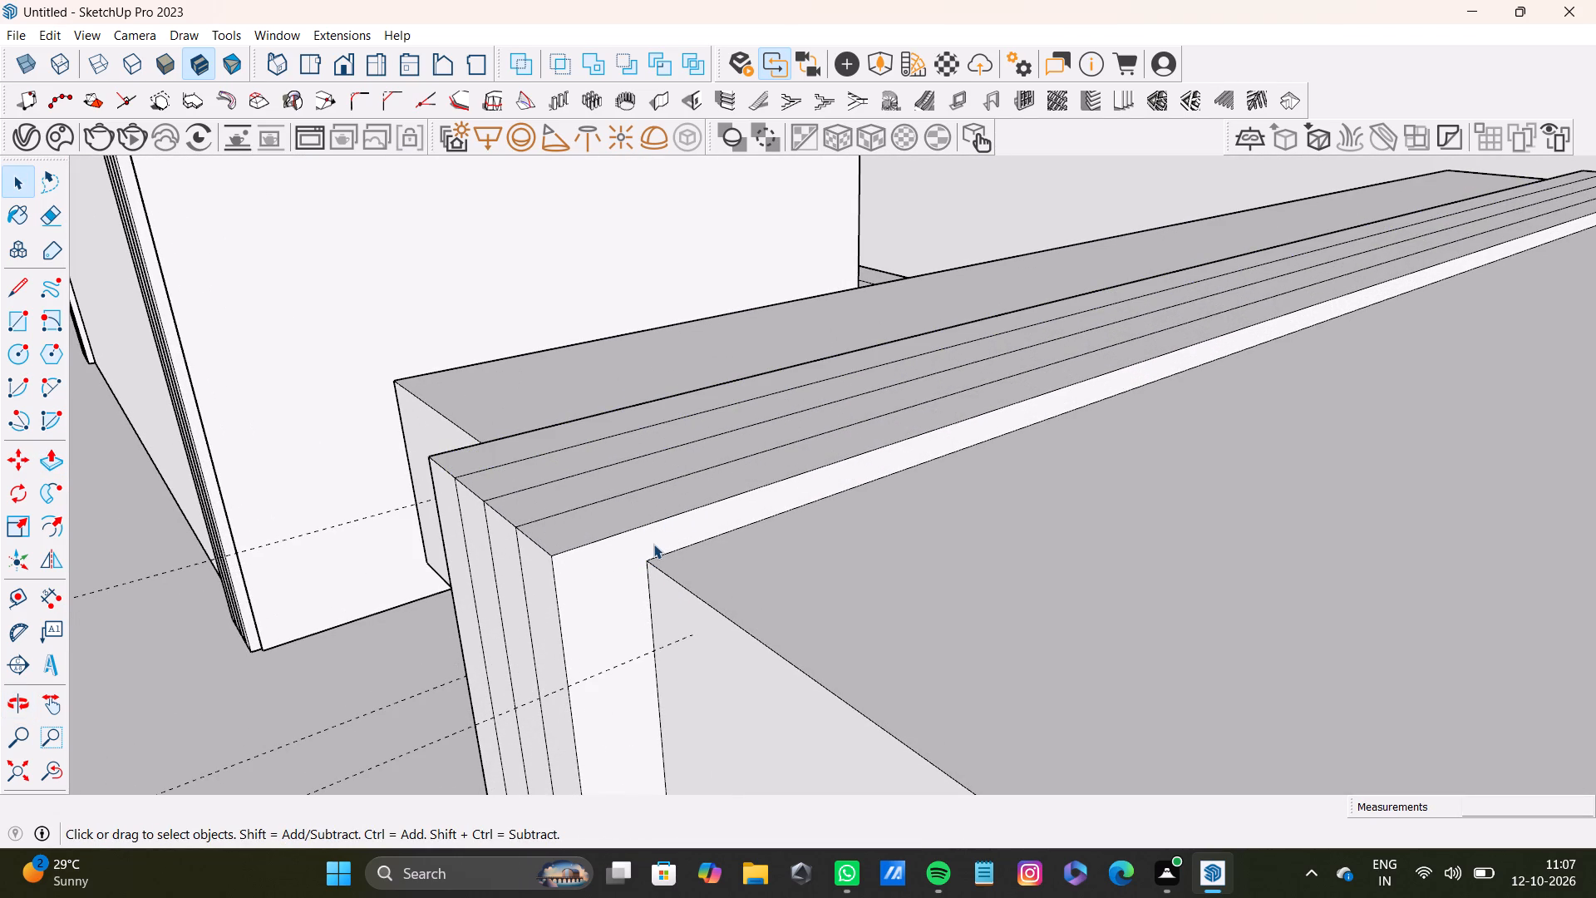
# Raise the innermost strip's top face further above the other three strips.
pyautogui.click(683, 502)
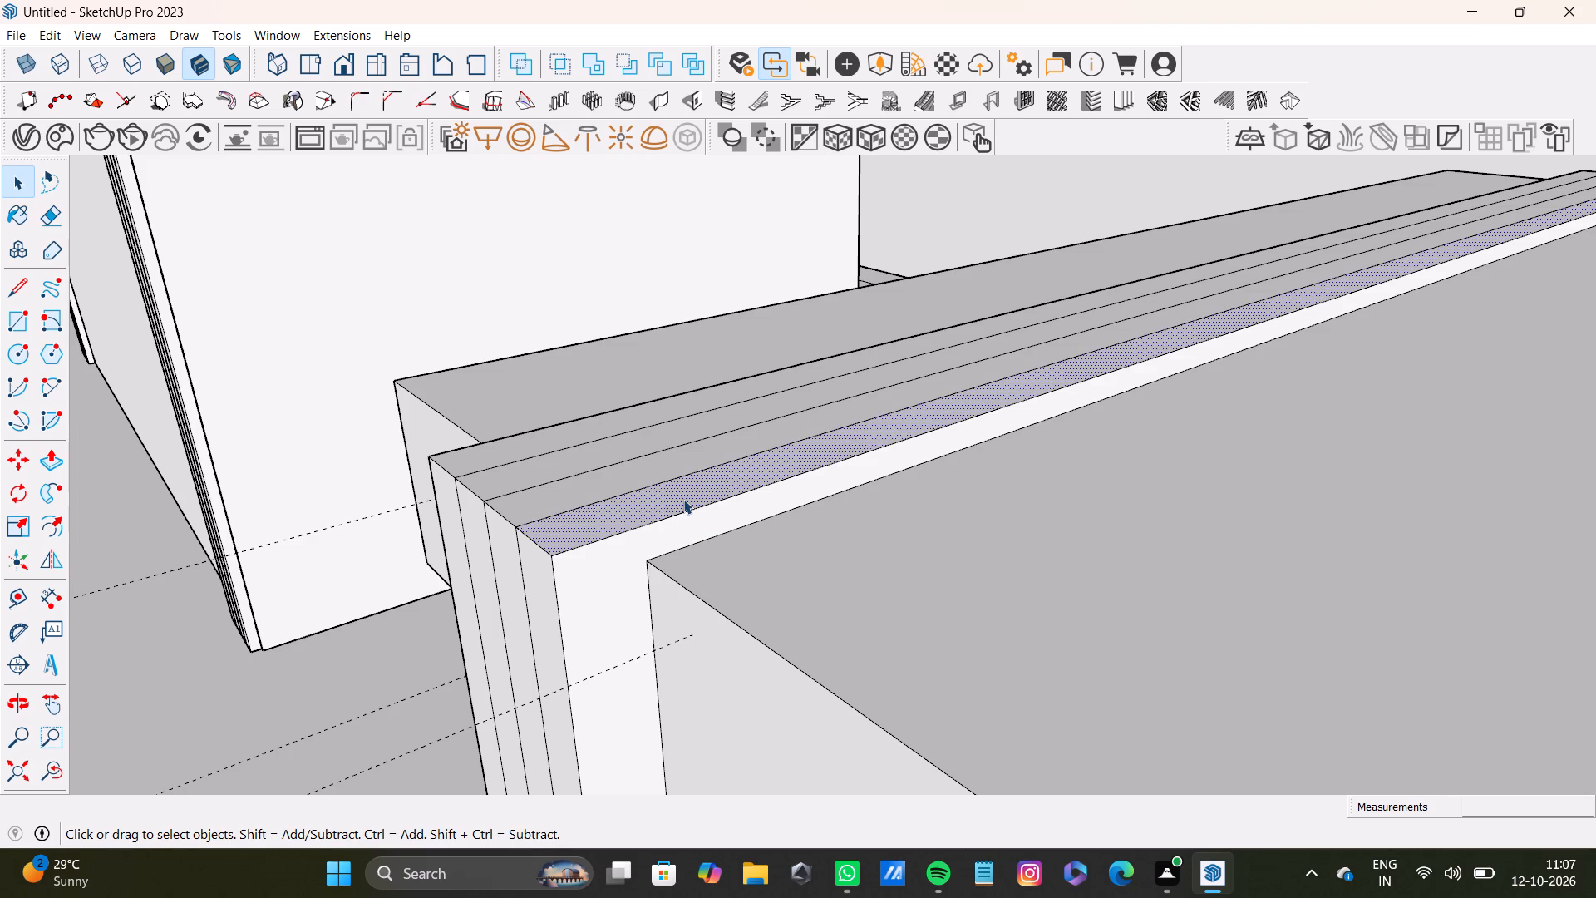
pyautogui.press('p')
pyautogui.moveTo(683, 499); pyautogui.dragTo(669, 443)
# Raise the top faces of the second, third and outermost strips level with the innermost strip.
pyautogui.scroll(-4, 643, 505)
pyautogui.moveTo(641, 506); pyautogui.dragTo(898, 555, button='middle')
pyautogui.press('space')
pyautogui.click(650, 595)
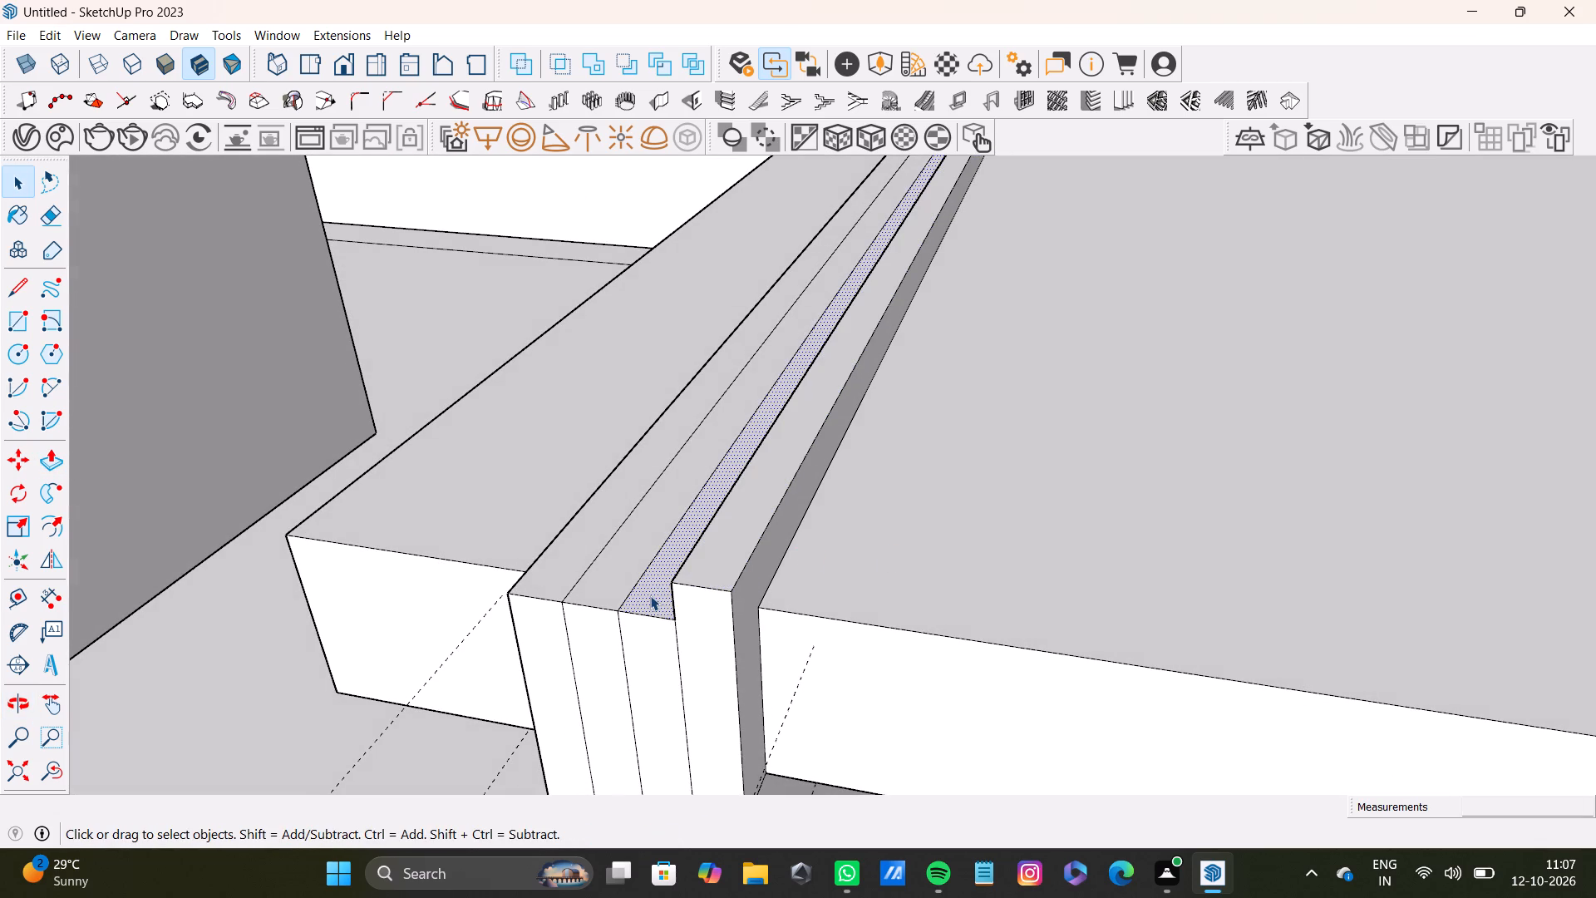
pyautogui.press('p')
pyautogui.moveTo(654, 592); pyautogui.dragTo(702, 559)
pyautogui.press('space')
pyautogui.click(599, 594)
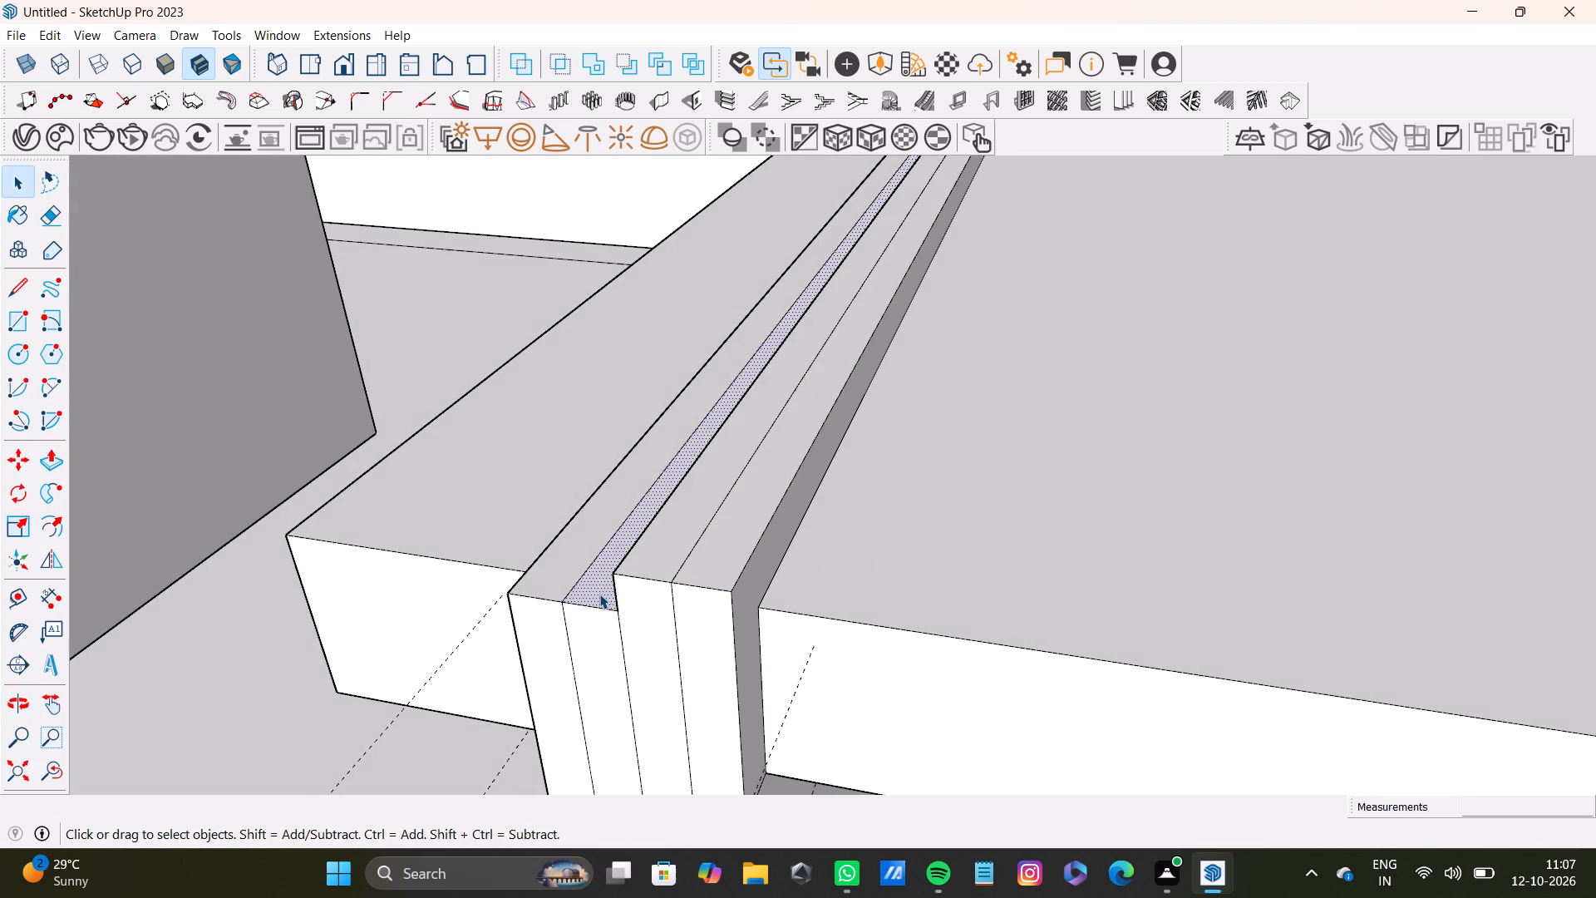
pyautogui.press('p')
pyautogui.moveTo(599, 594); pyautogui.dragTo(640, 561)
pyautogui.press('space')
pyautogui.click(544, 591)
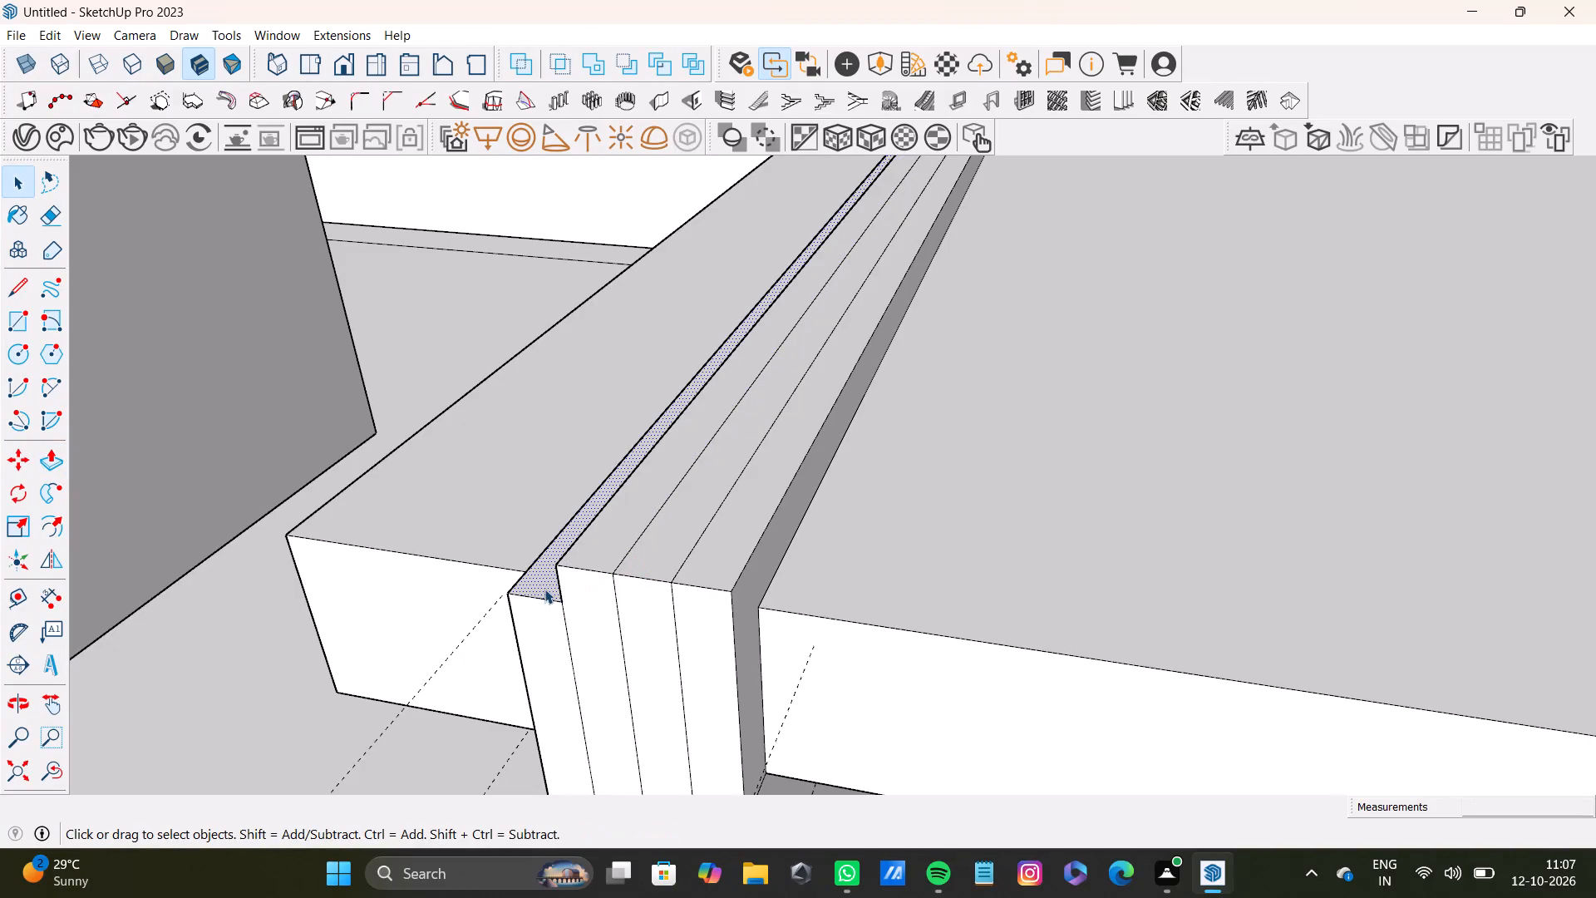
pyautogui.press('p')
pyautogui.moveTo(545, 589); pyautogui.dragTo(582, 555)
# Delete the short horizontal edge at the slab's lower front corner on the leg's inner side face.
pyautogui.scroll(-9, 624, 581)
pyautogui.moveTo(947, 637); pyautogui.dragTo(938, 614, button='middle')
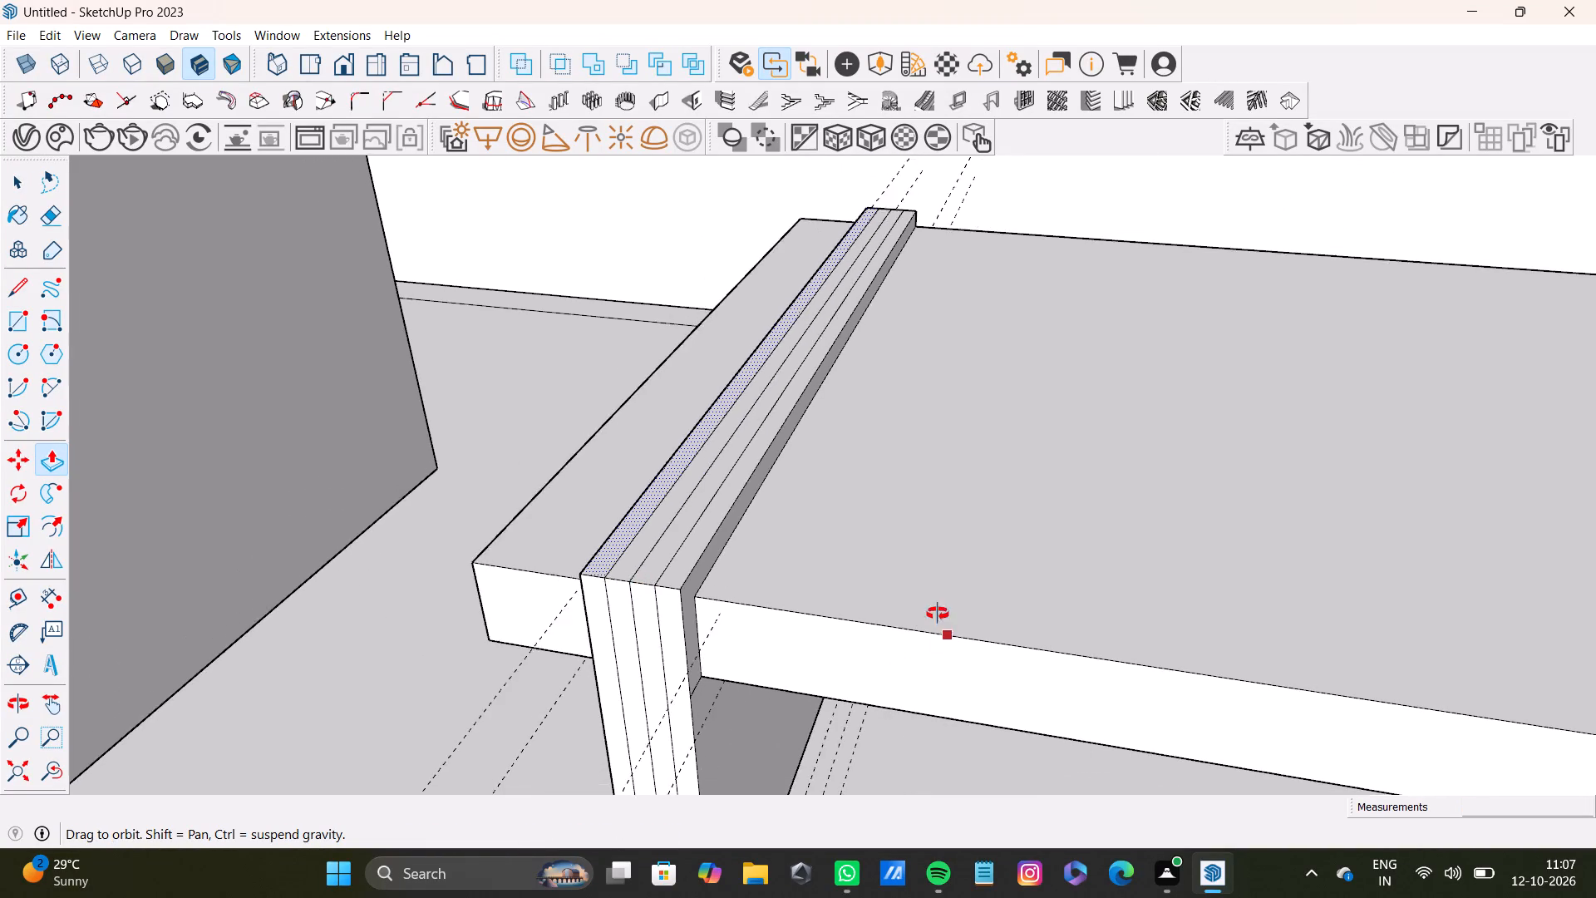
pyautogui.moveTo(938, 614); pyautogui.dragTo(761, 486, button='middle')
pyautogui.scroll(1, 880, 567)
pyautogui.scroll(10, 674, 673)
pyautogui.press('space')
pyautogui.click(635, 685)
pyautogui.press('Delete')
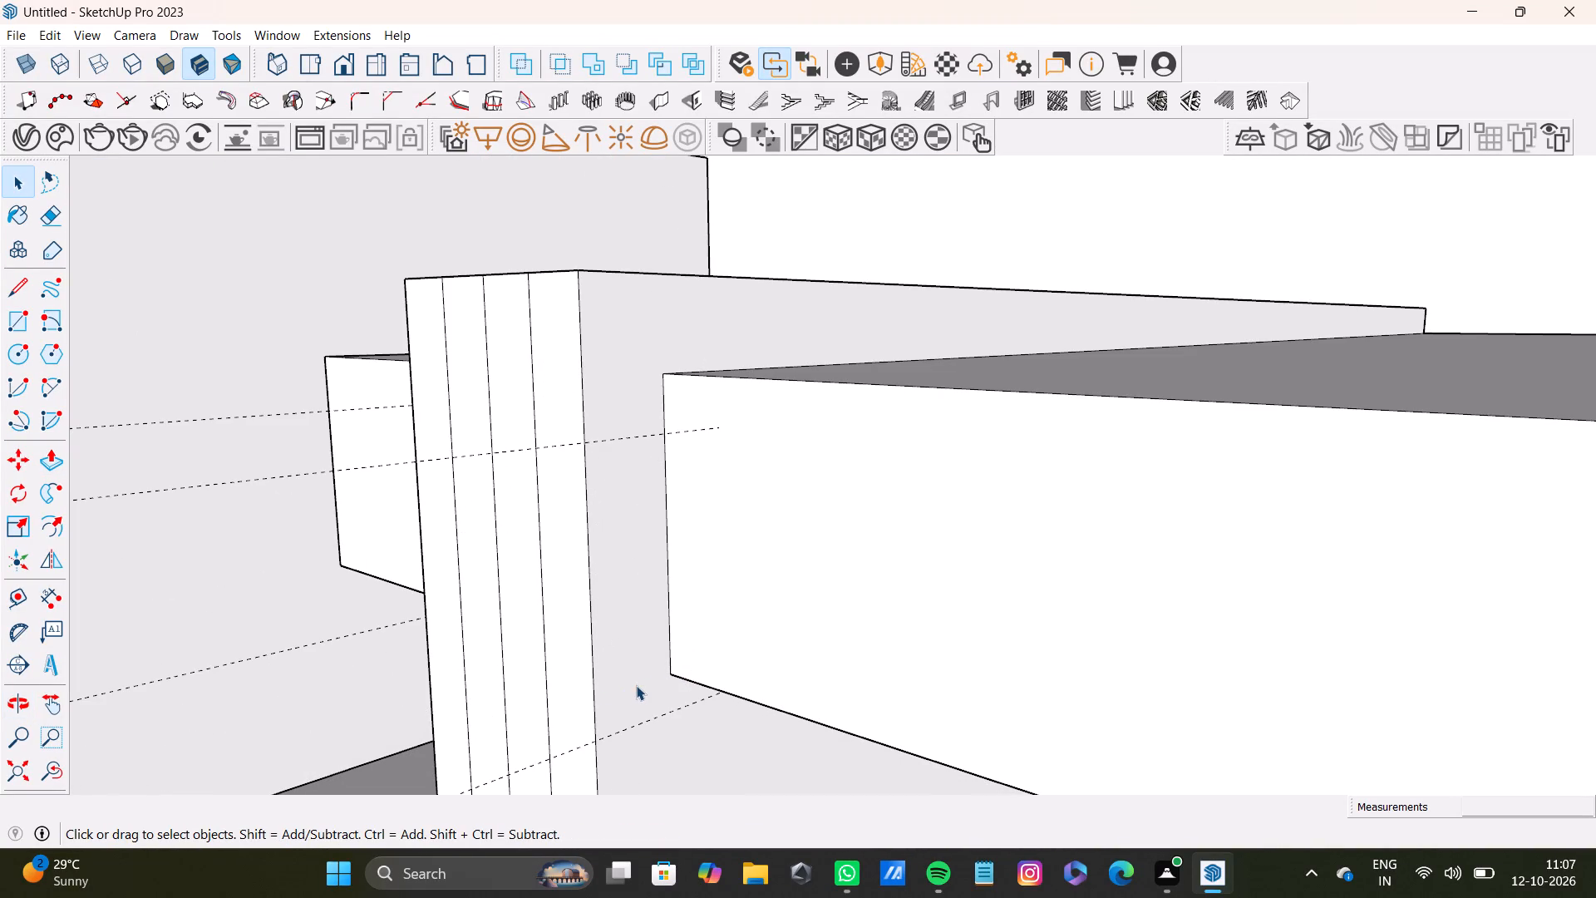
# Delete the short vertical and horizontal edges on the leg's outer face at the overhang's upper and lower front corners.
pyautogui.scroll(-20, 1032, 486)
pyautogui.scroll(-2, 1032, 486)
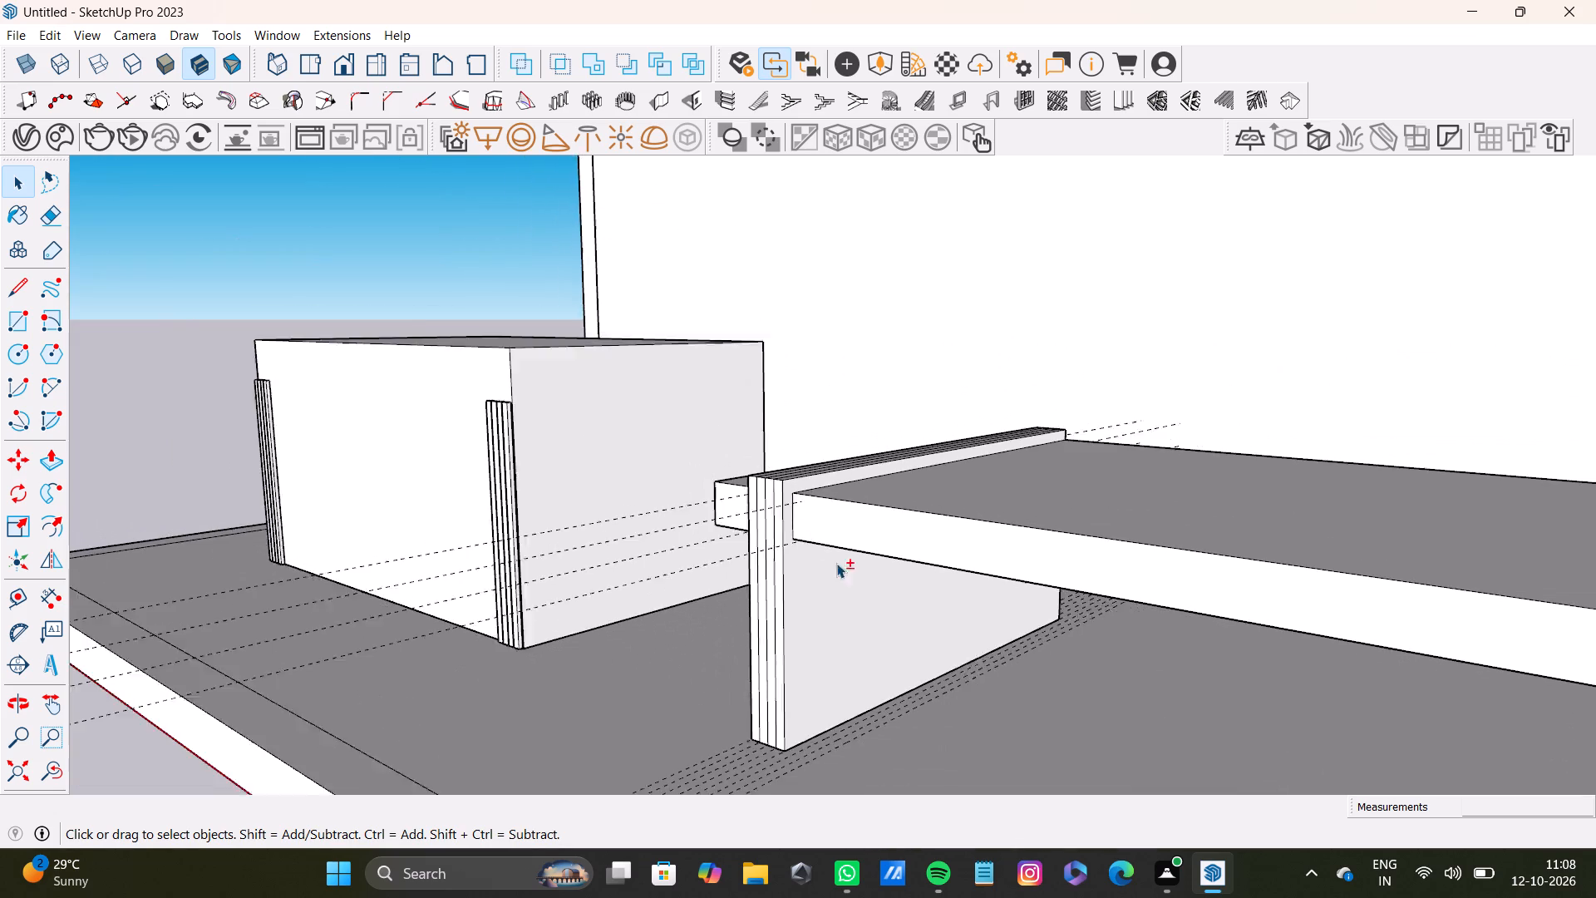
pyautogui.keyDown('shift'); pyautogui.moveTo(852, 570); pyautogui.dragTo(1169, 562, button='middle'); pyautogui.keyUp('shift')
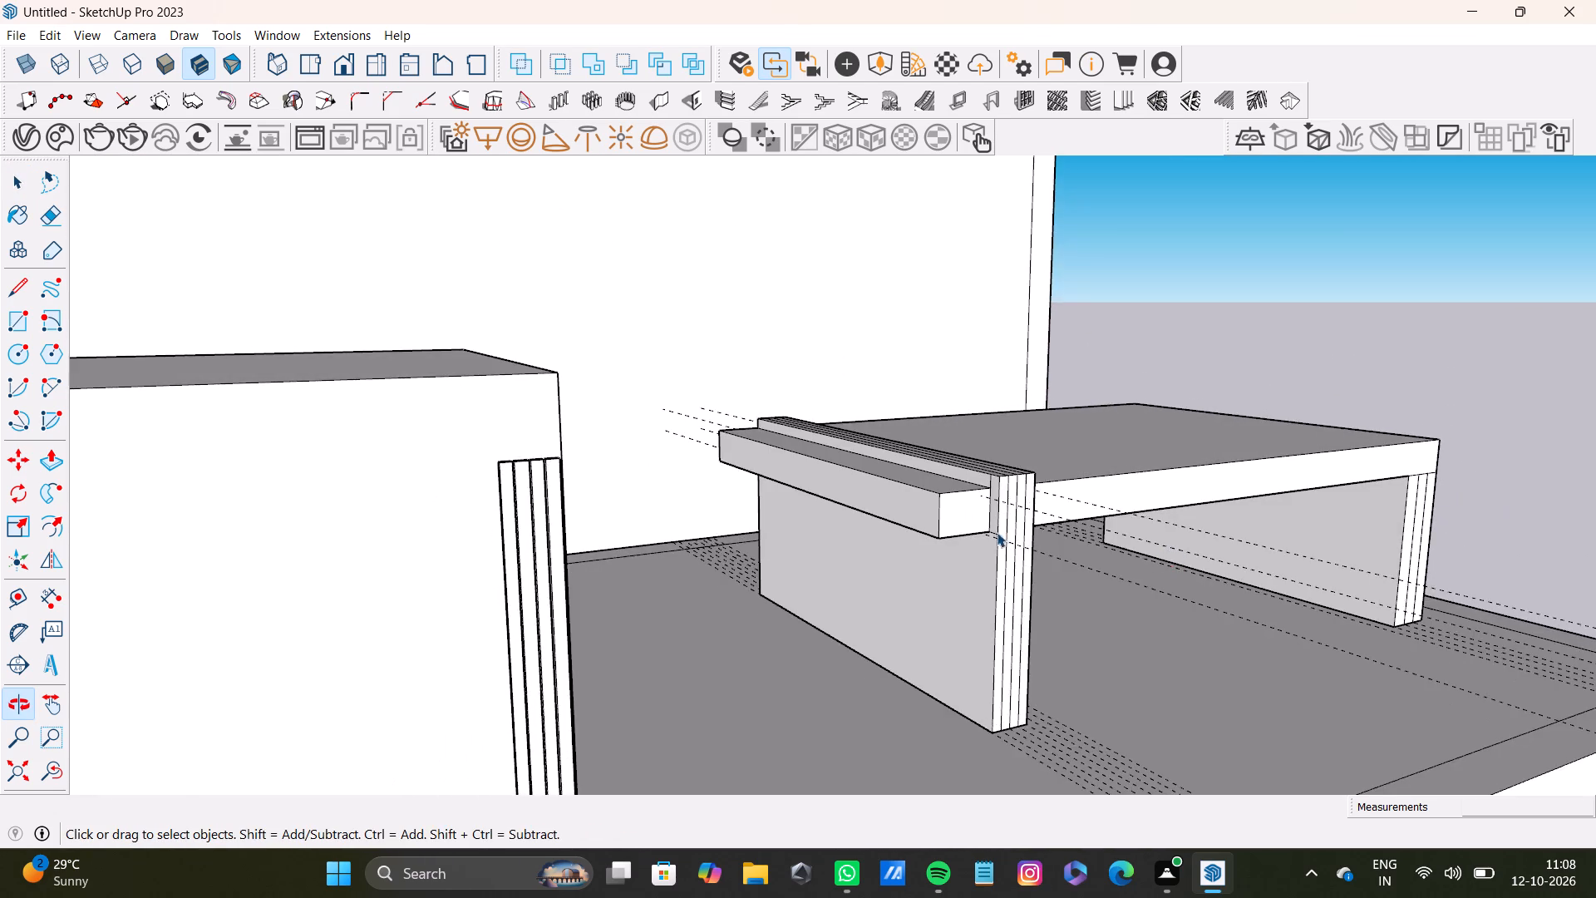
pyautogui.scroll(16, 997, 532)
pyautogui.click(961, 427)
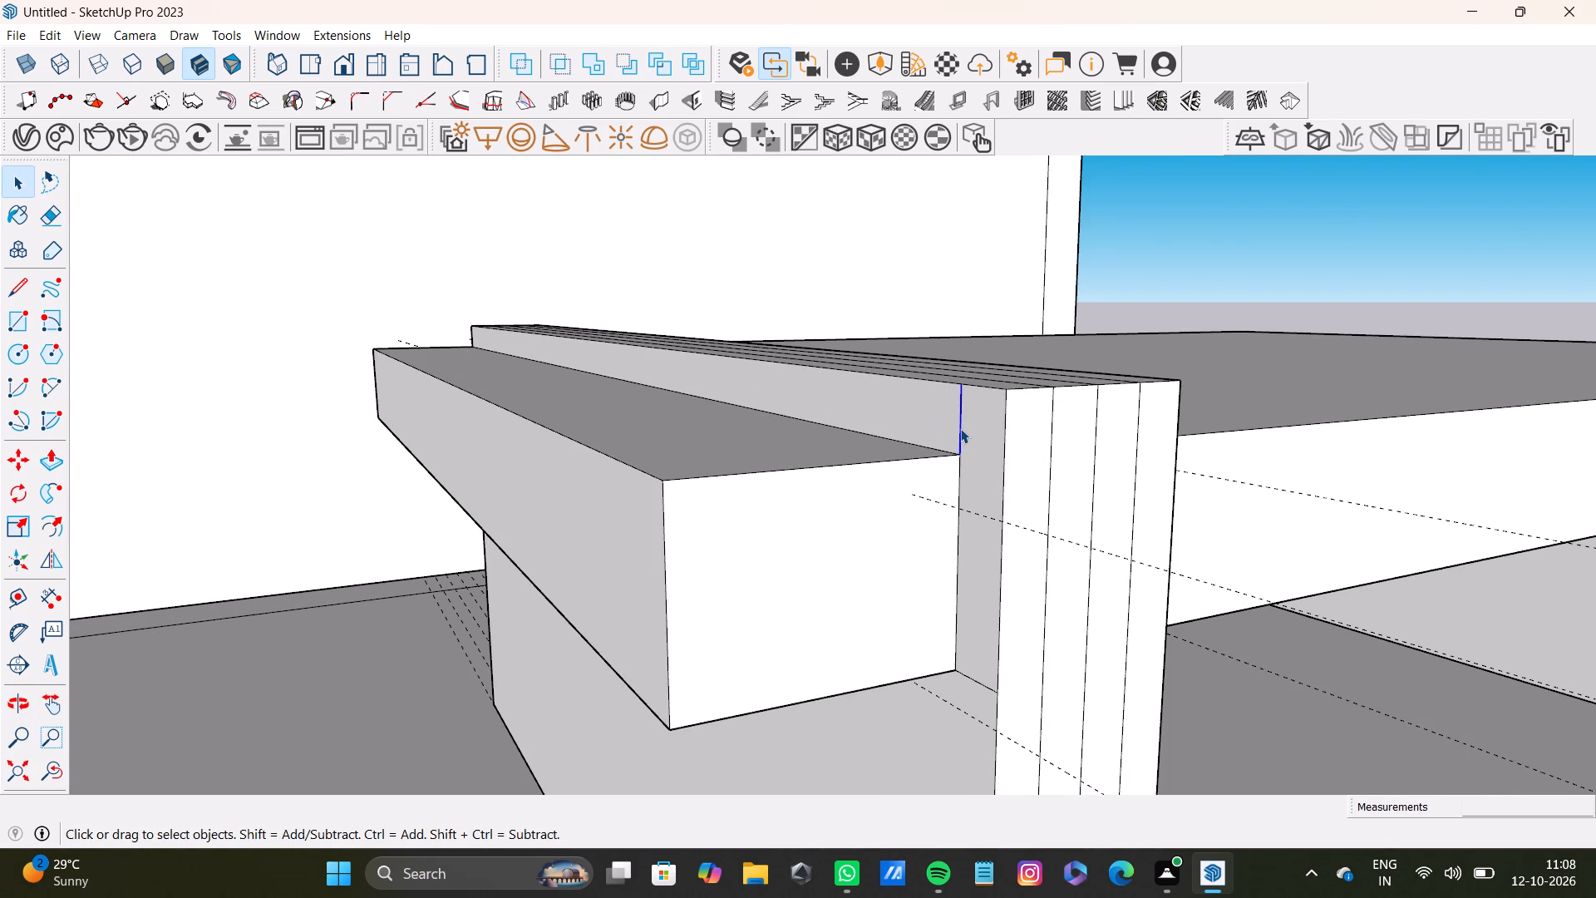
pyautogui.press('Delete')
pyautogui.scroll(3, 930, 672)
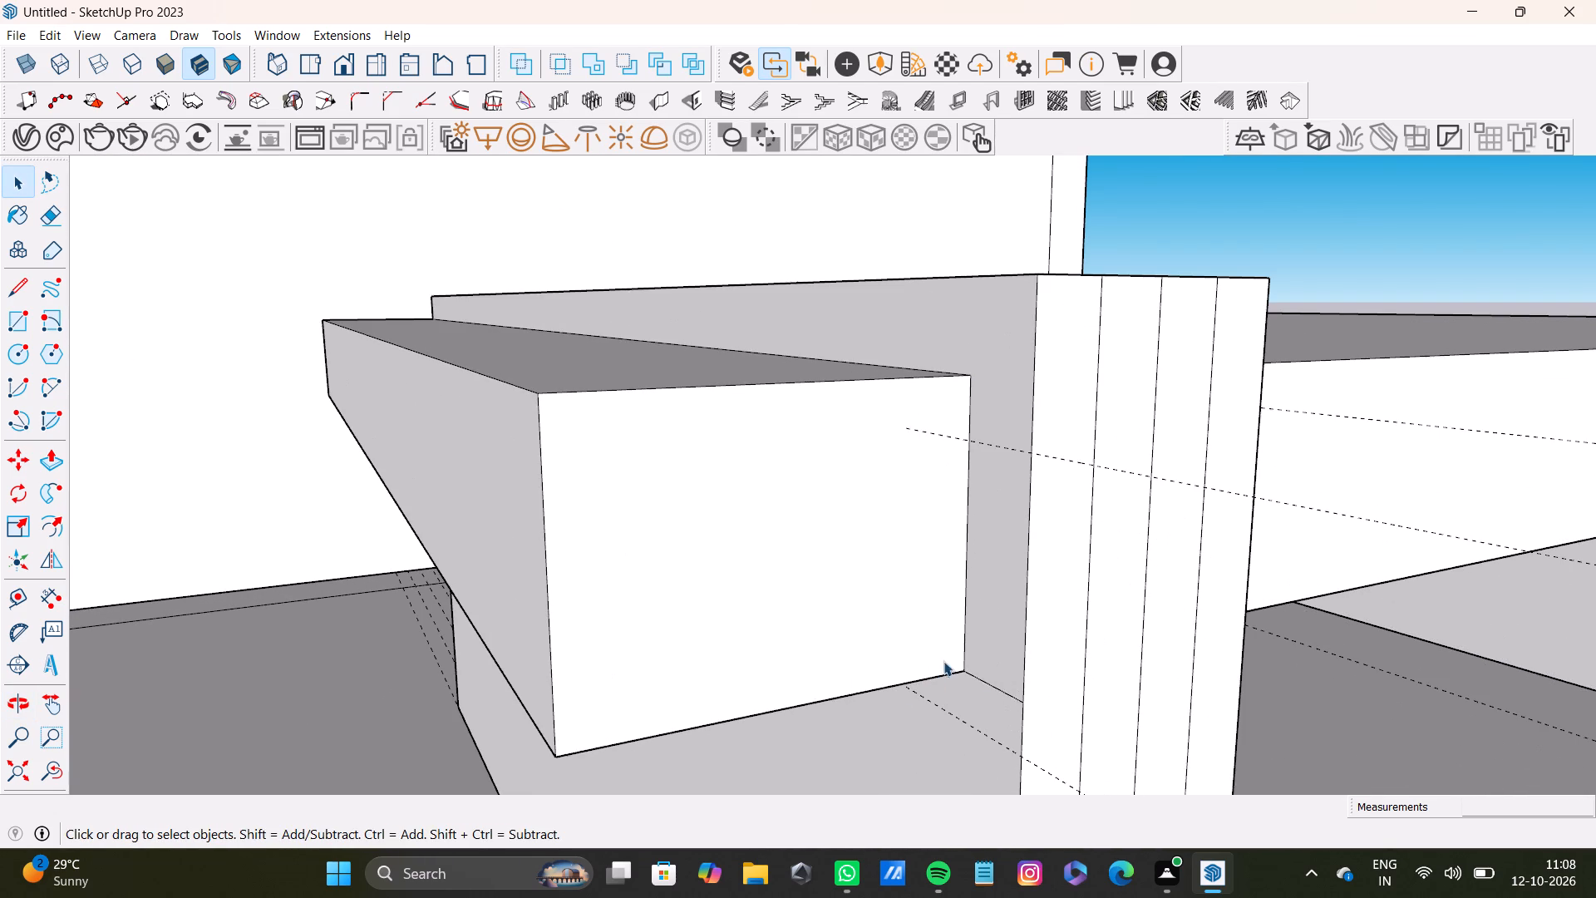
pyautogui.click(1005, 693)
pyautogui.press('Delete')
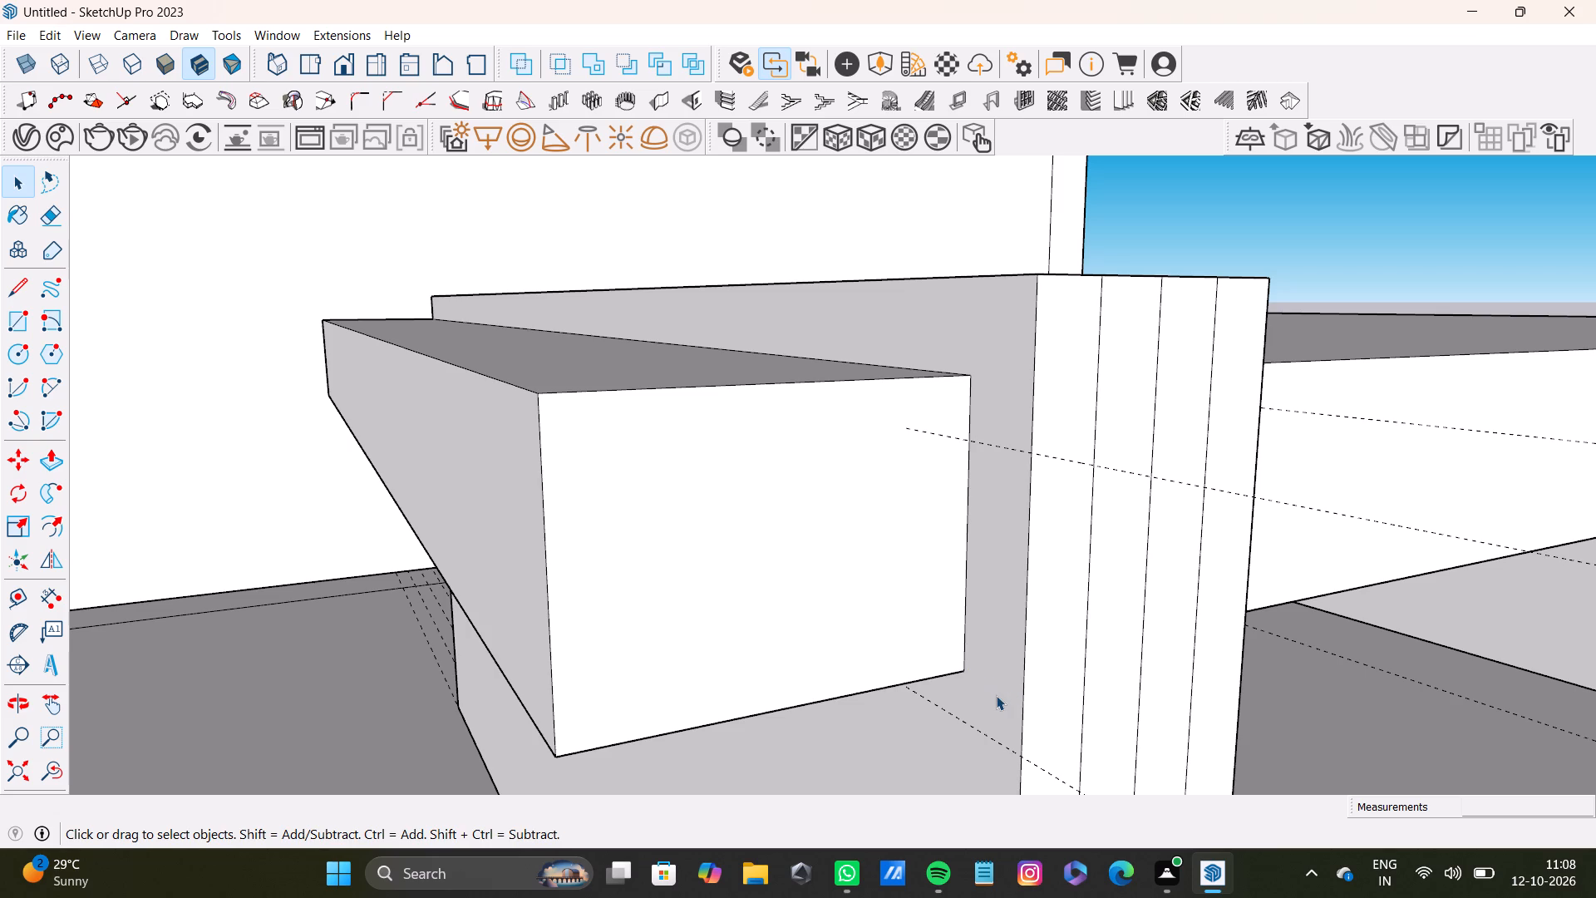
# Pull the rear end face of the leg's outermost strip, beside the overhang, out 7/16".
pyautogui.scroll(-9, 623, 306)
pyautogui.moveTo(658, 356); pyautogui.dragTo(997, 516, button='middle')
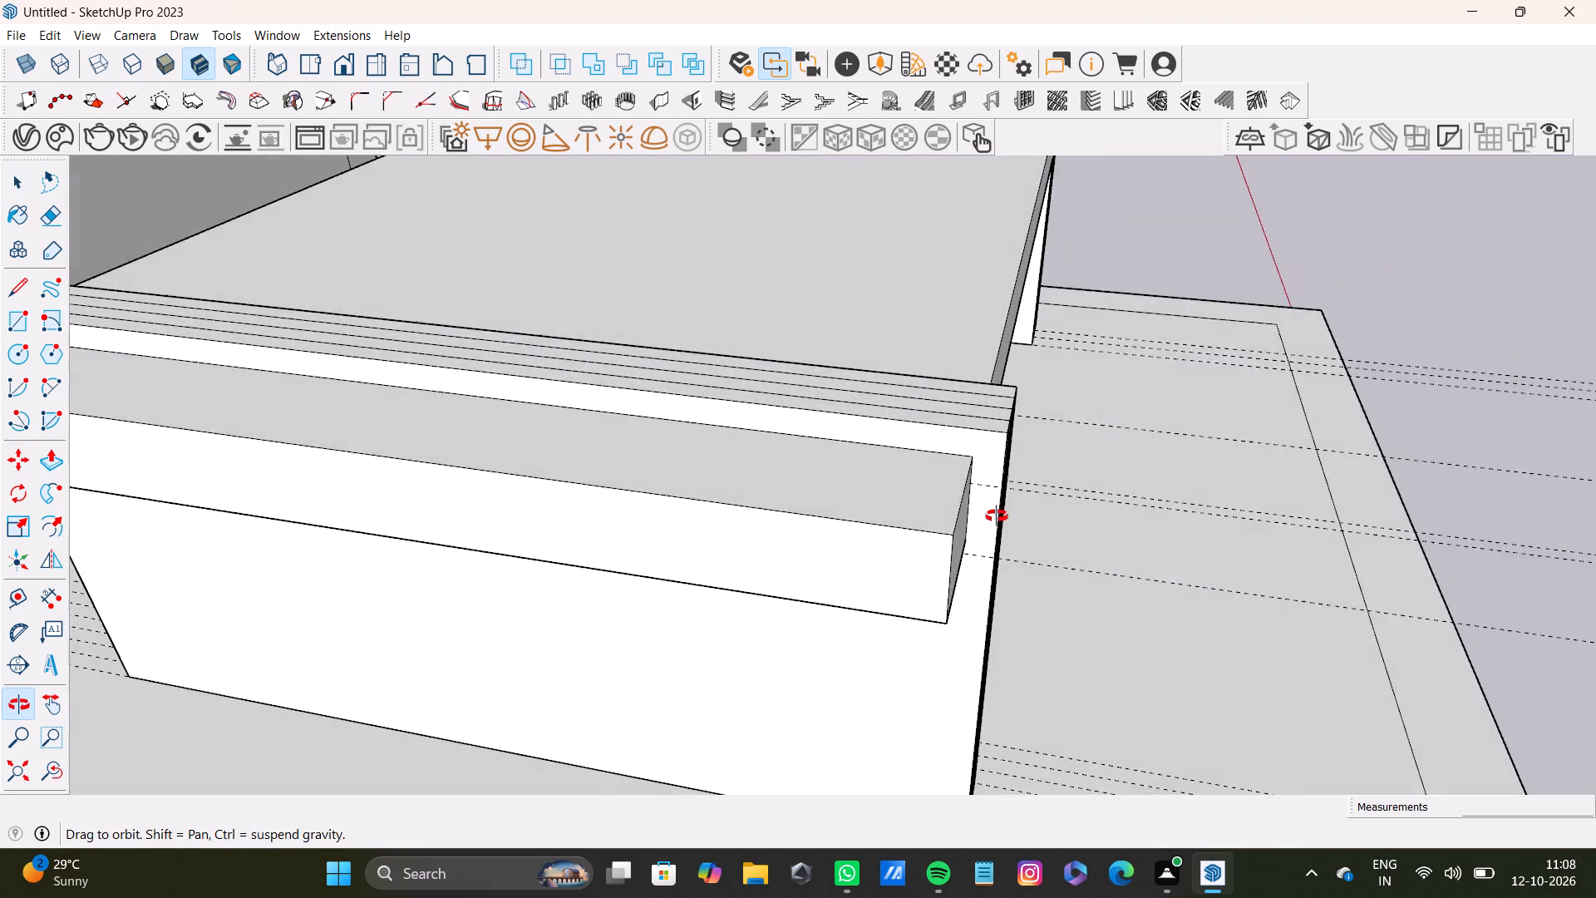
pyautogui.moveTo(997, 516); pyautogui.dragTo(1085, 579, button='middle')
pyautogui.keyDown('shift'); pyautogui.scroll(-4, 920, 584); pyautogui.keyUp('shift')
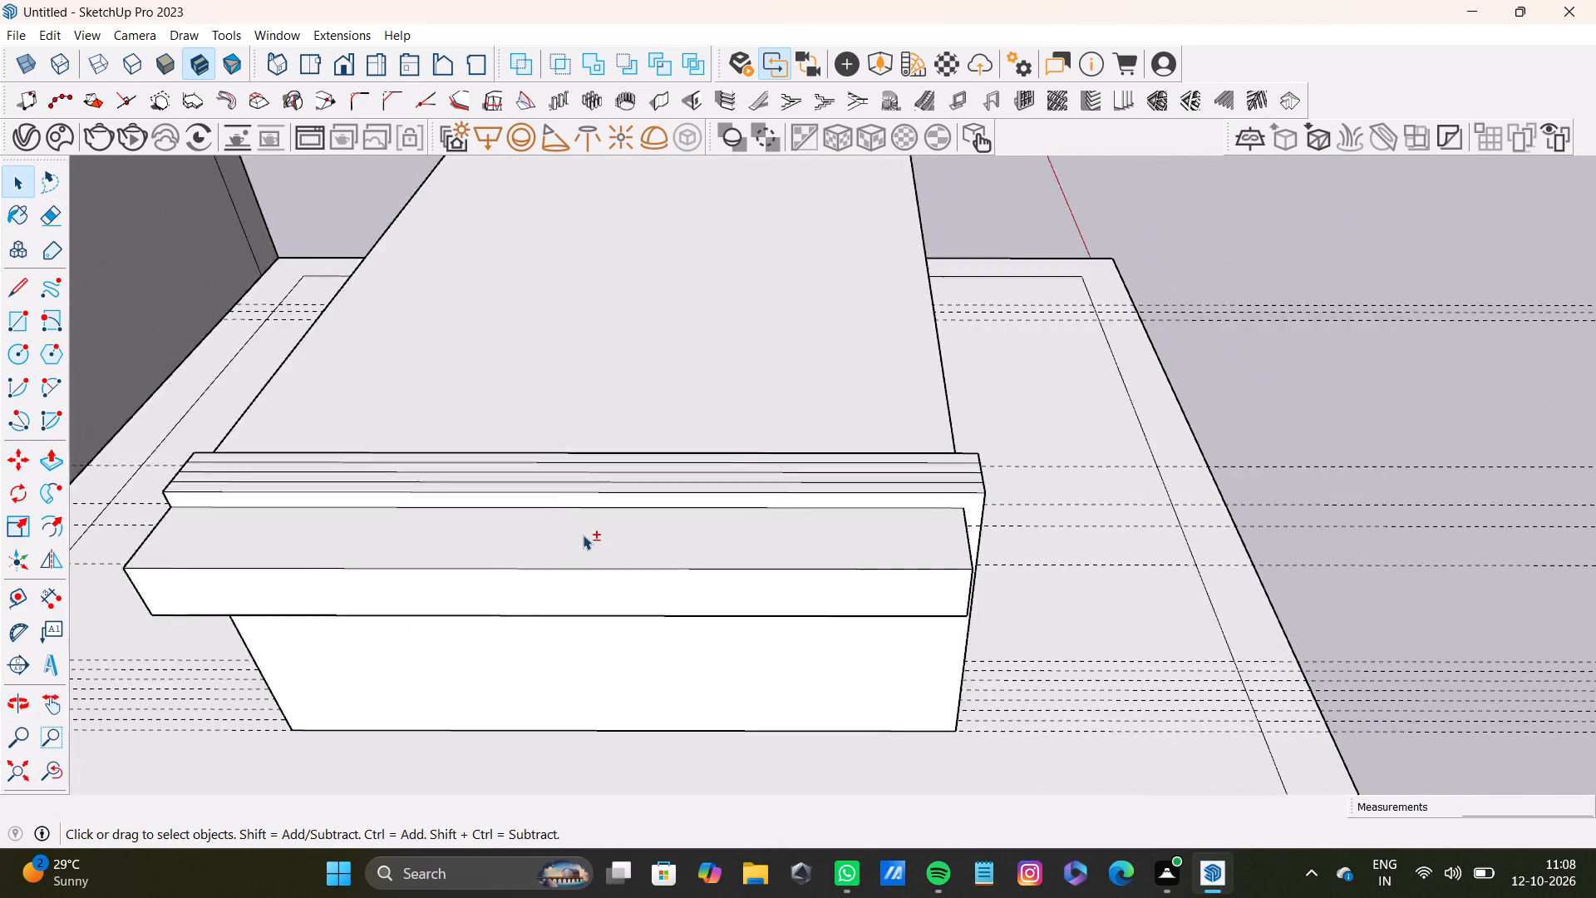
pyautogui.keyDown('shift'); pyautogui.scroll(-5, 583, 535); pyautogui.keyUp('shift')
pyautogui.keyDown('shift'); pyautogui.moveTo(348, 544); pyautogui.dragTo(1081, 514, button='middle'); pyautogui.keyUp('shift')
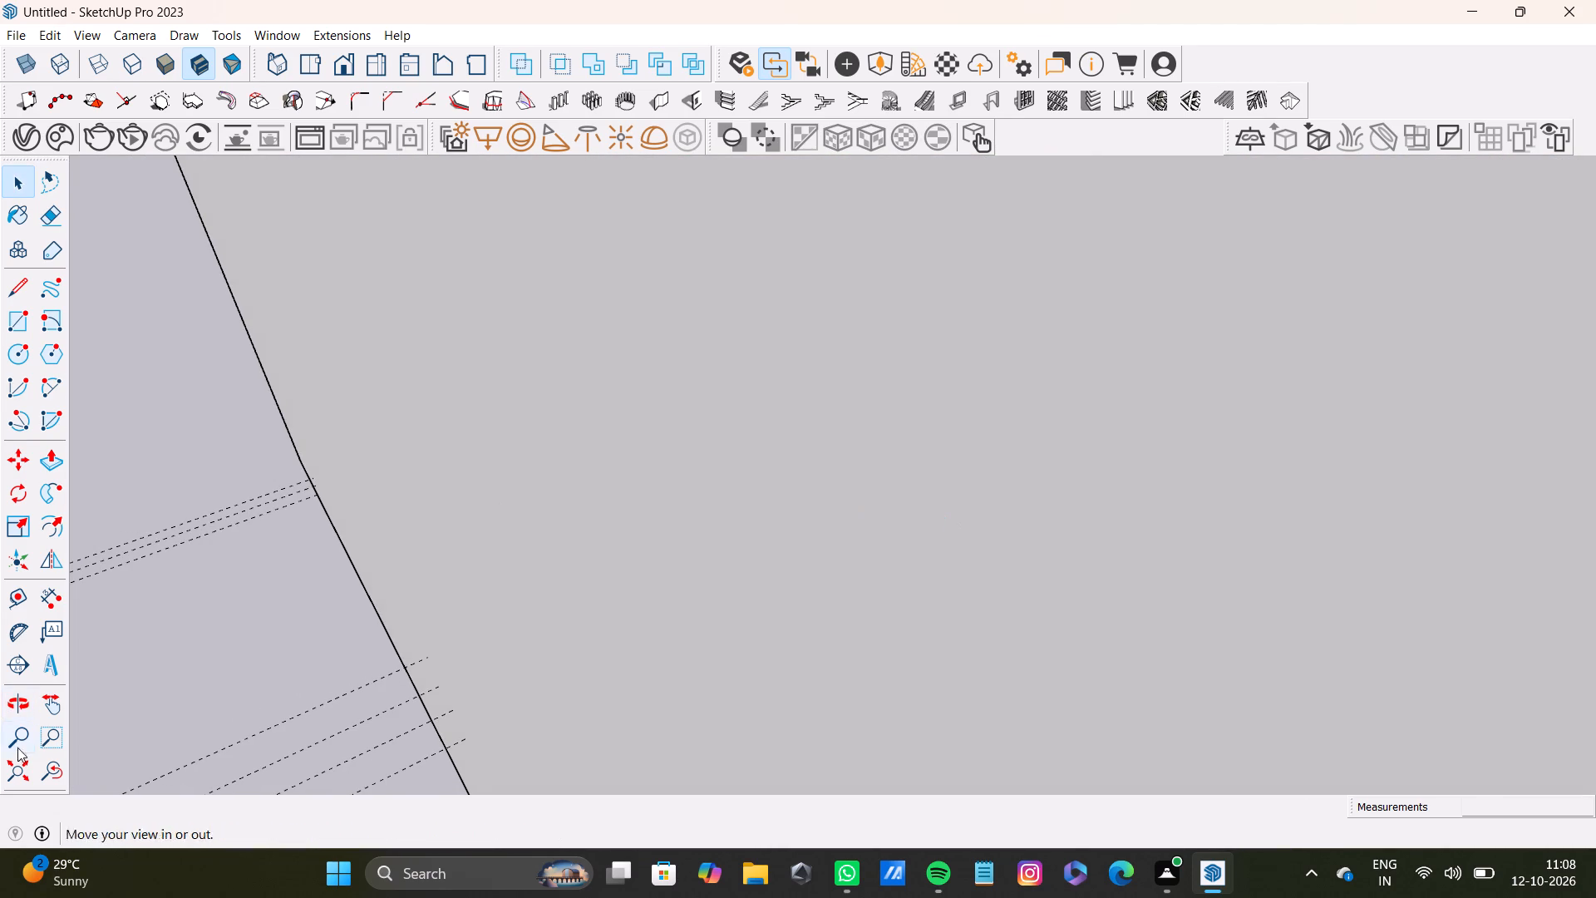
pyautogui.click(60, 778)
pyautogui.scroll(5, 345, 549)
pyautogui.moveTo(375, 502); pyautogui.dragTo(623, 477, button='middle')
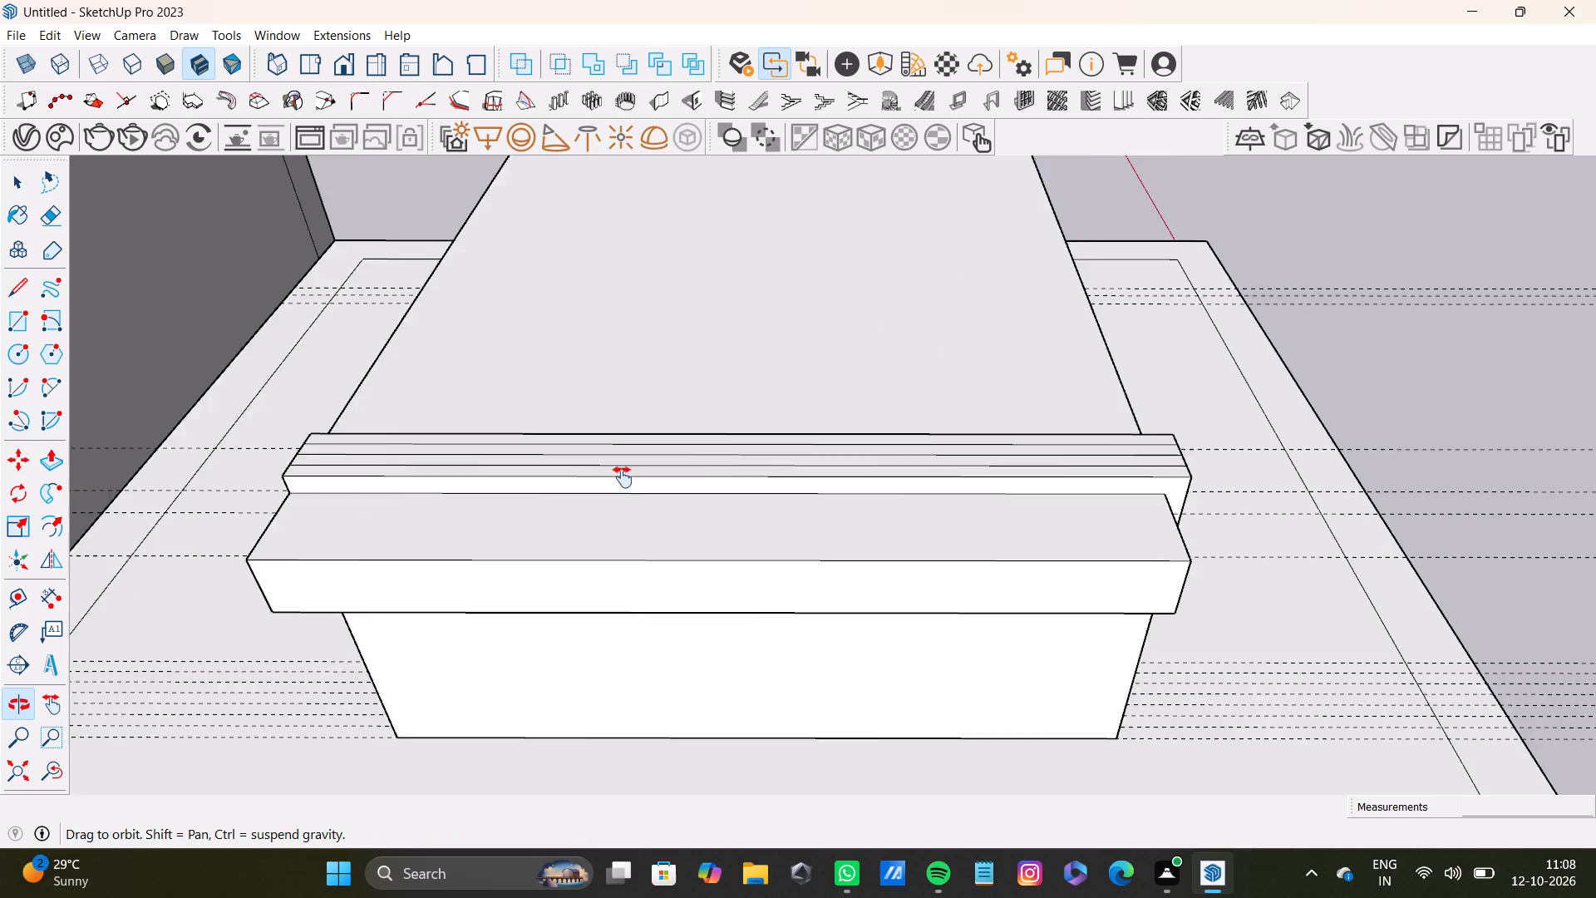
pyautogui.moveTo(623, 477); pyautogui.dragTo(1097, 475, button='middle')
pyautogui.scroll(8, 853, 530)
pyautogui.moveTo(881, 529); pyautogui.dragTo(884, 477, button='middle')
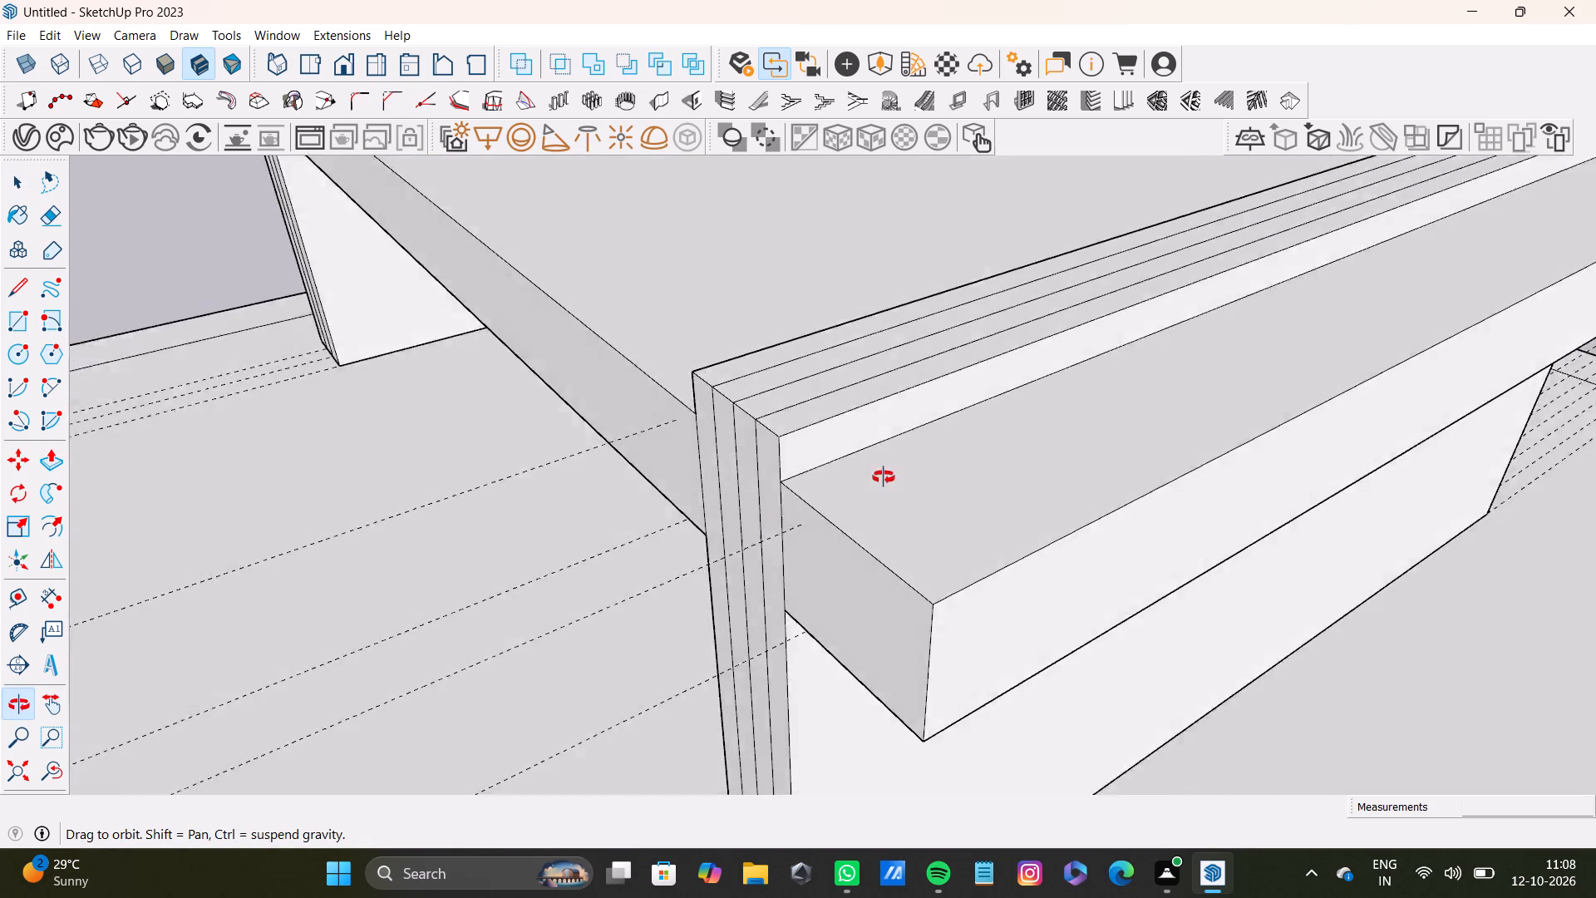
pyautogui.moveTo(884, 477); pyautogui.dragTo(824, 468, button='middle')
pyautogui.press('space')
pyautogui.scroll(3, 776, 480)
pyautogui.click(775, 475)
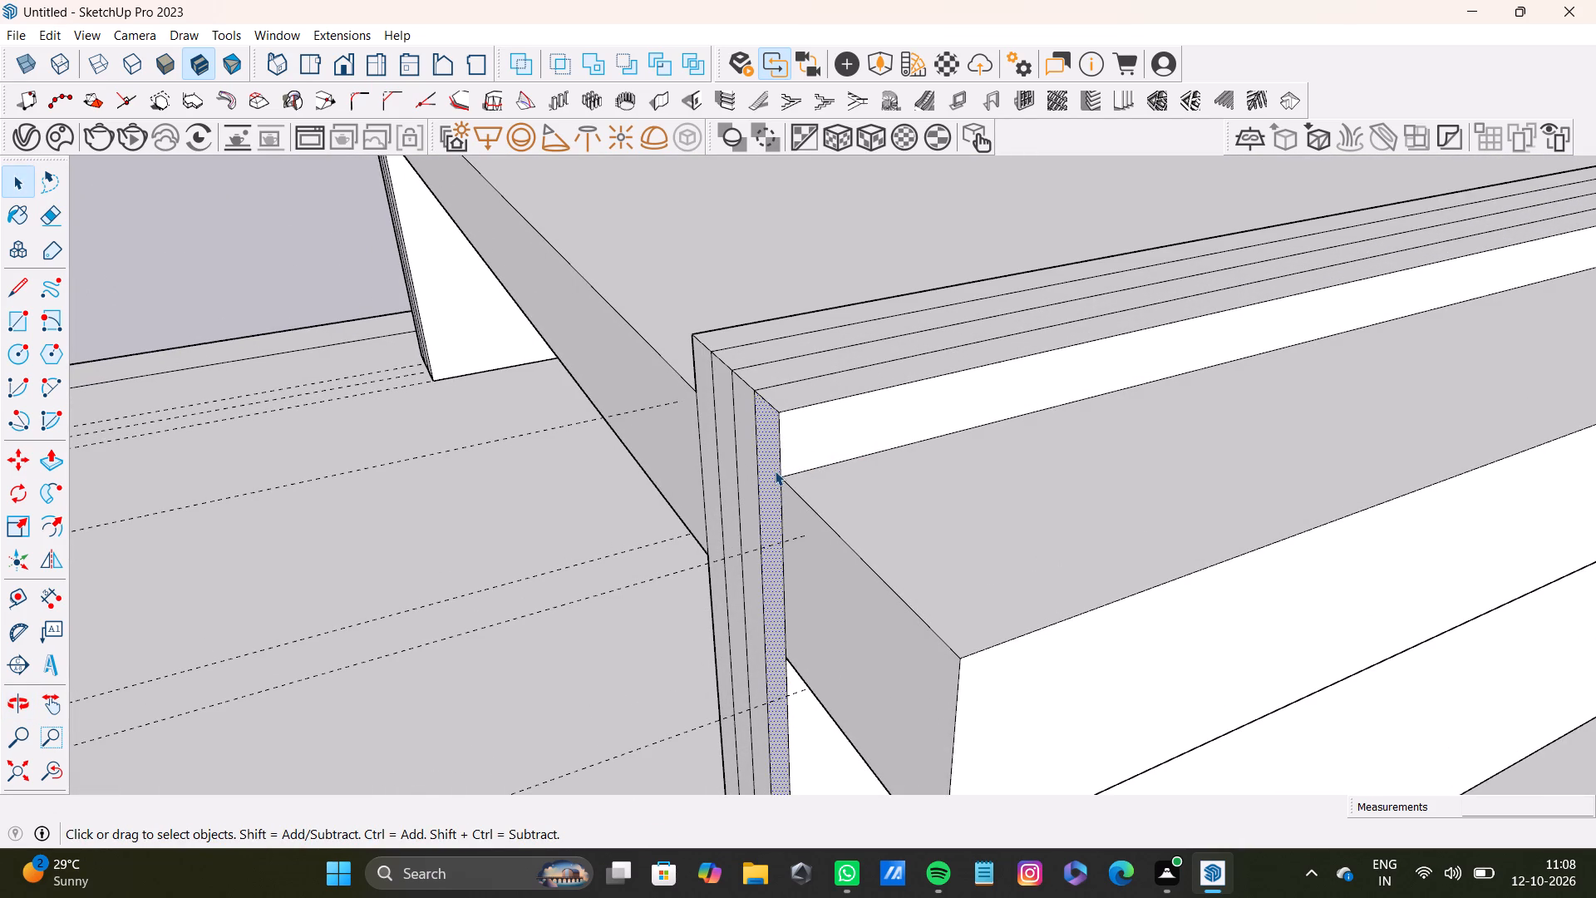
pyautogui.press('p')
pyautogui.moveTo(775, 471); pyautogui.dragTo(727, 485)
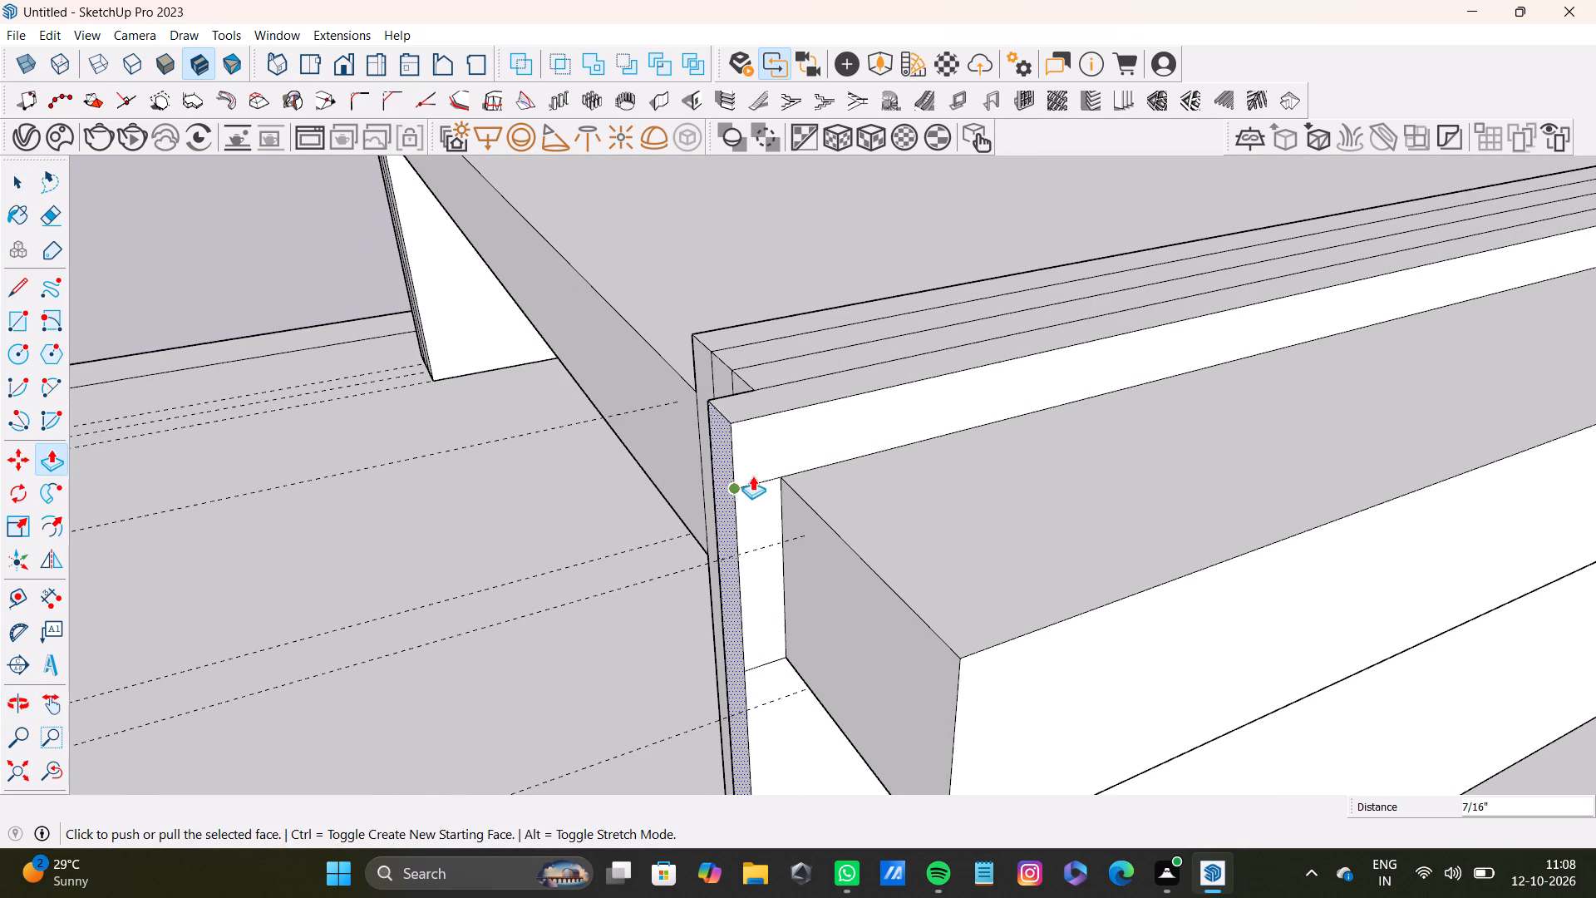
# Pull the rear end face of the strip next to the outermost one out 7/16", level with it.
pyautogui.moveTo(758, 476); pyautogui.dragTo(819, 538, button='middle')
pyautogui.press('space')
pyautogui.scroll(7, 717, 380)
pyautogui.click(733, 401)
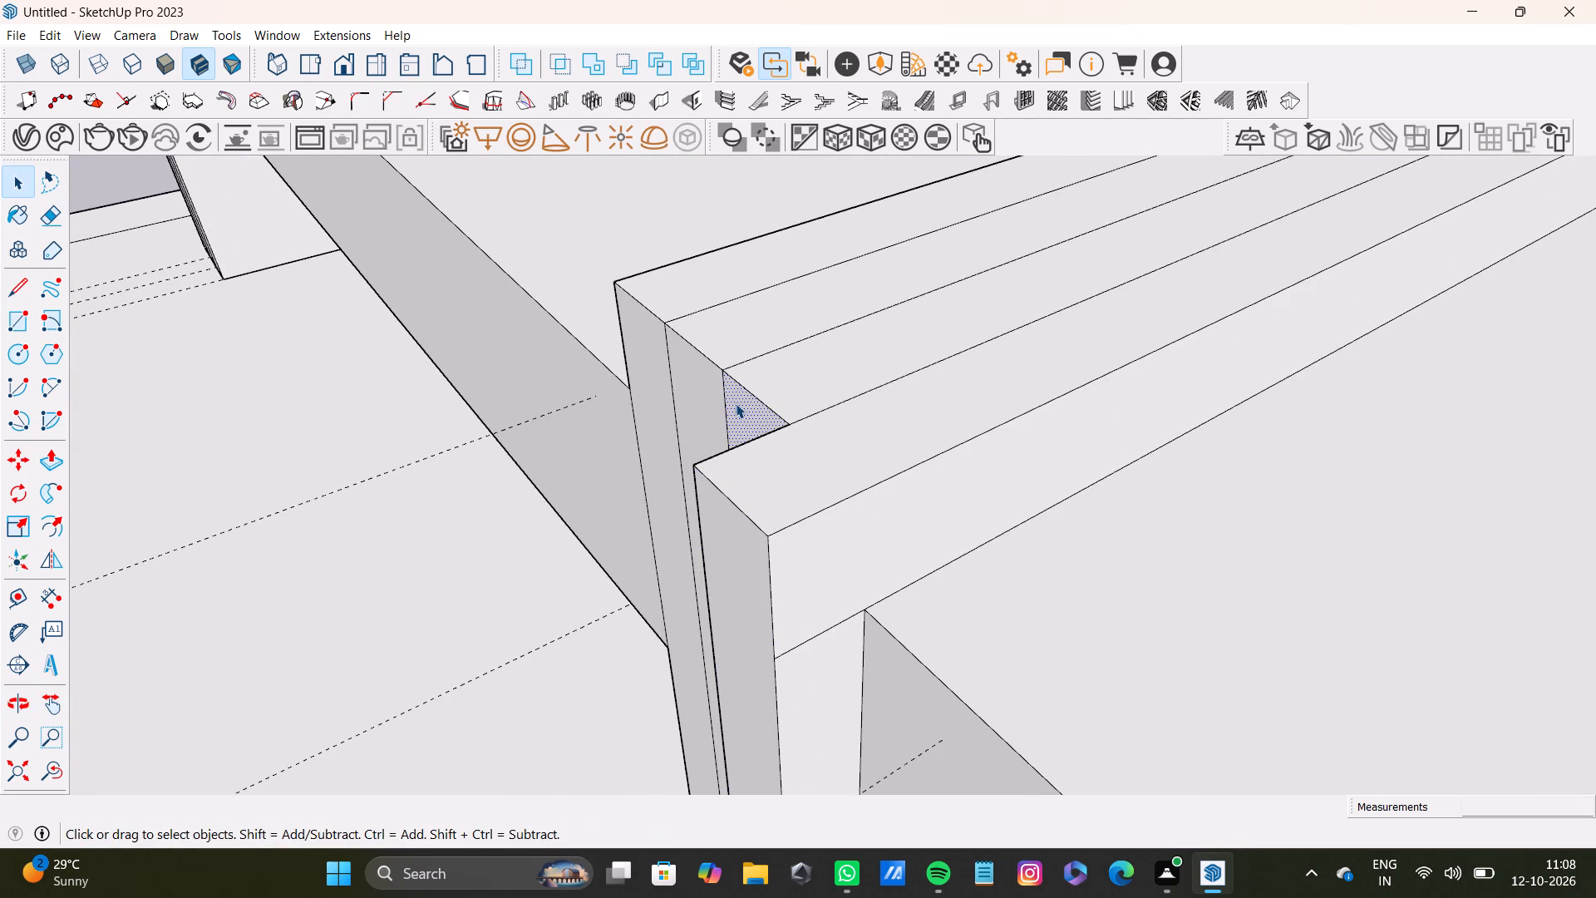
pyautogui.click(736, 402)
pyautogui.press('p')
pyautogui.moveTo(737, 402); pyautogui.dragTo(723, 518)
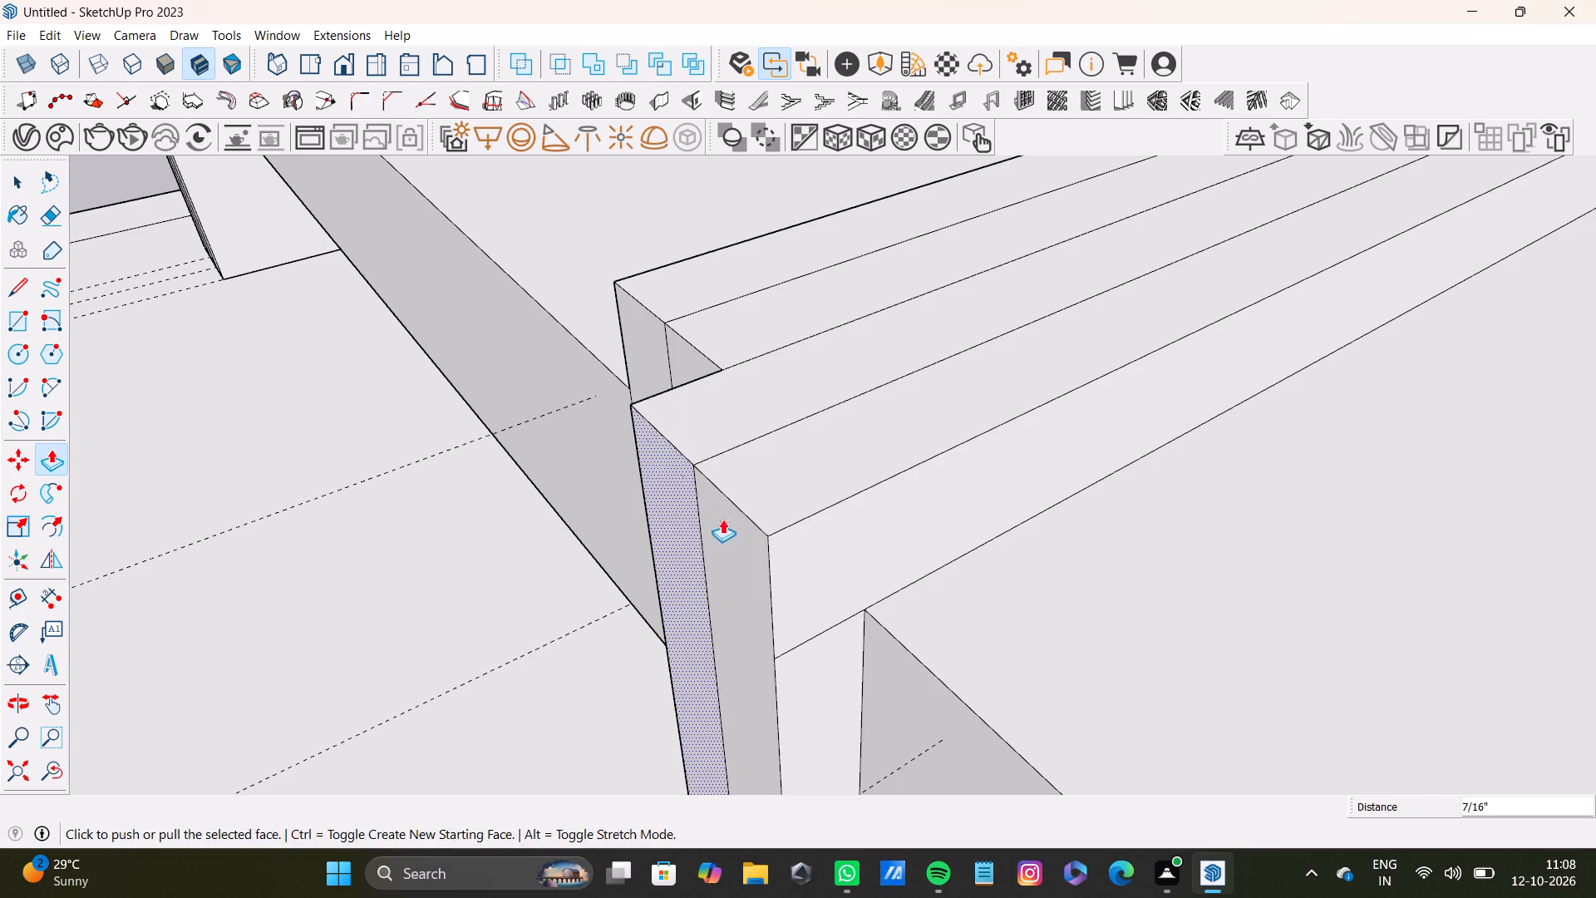
# Pull the rear end face of the leg's second strip from the slab out 7/16", level with the two projecting strips.
pyautogui.press('space')
pyautogui.click(692, 366)
pyautogui.press('p')
pyautogui.moveTo(690, 362); pyautogui.dragTo(674, 463)
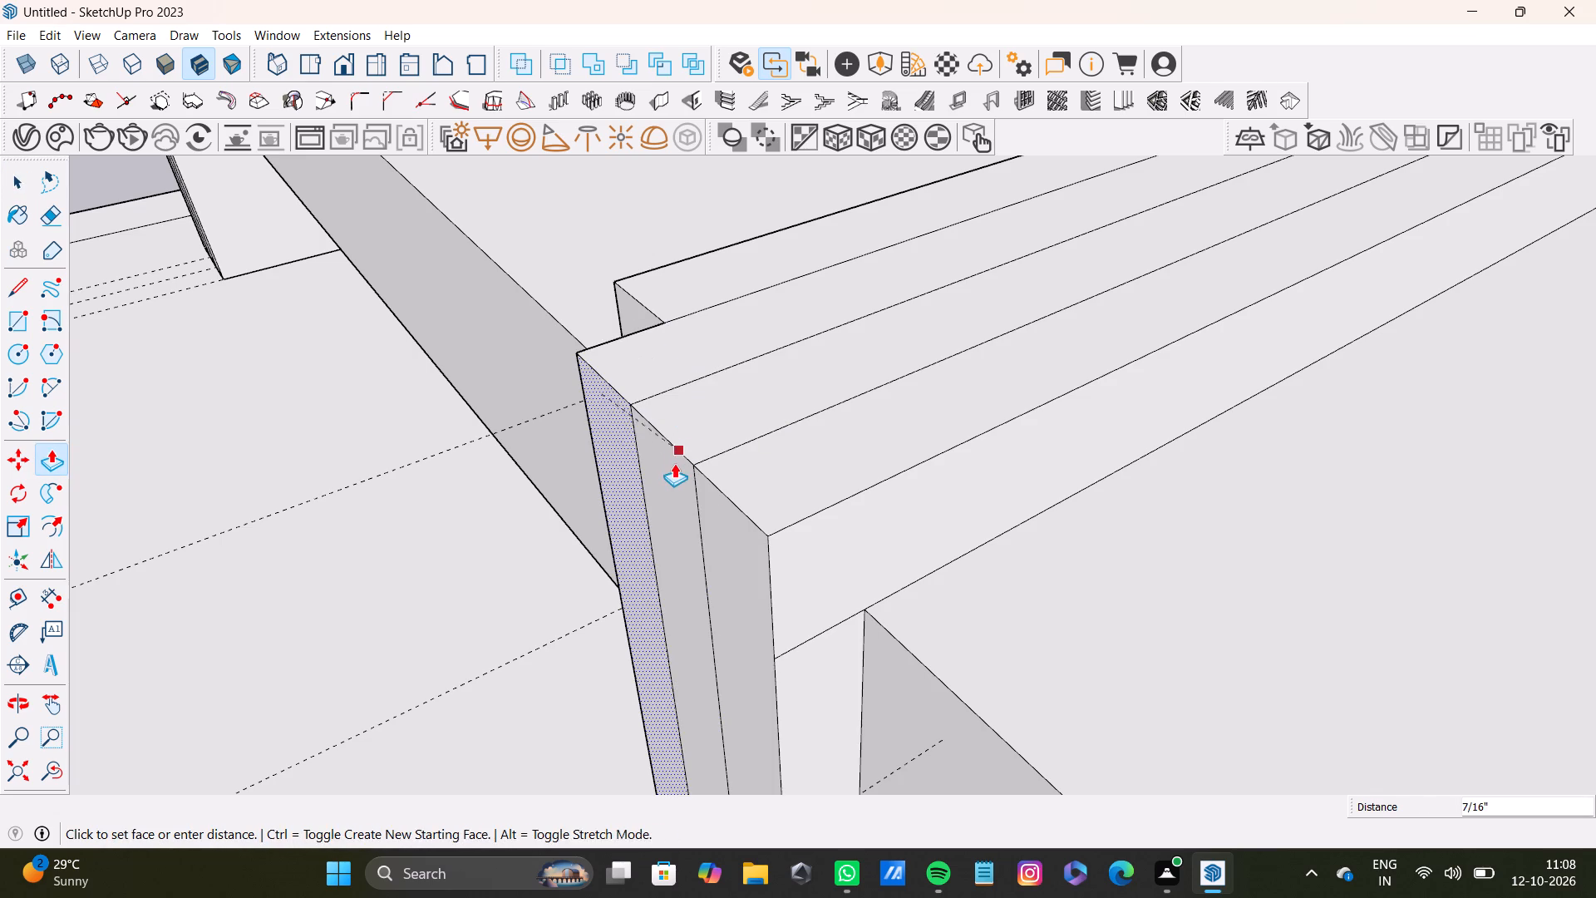
pyautogui.moveTo(674, 463); pyautogui.dragTo(674, 464)
# Pull the rear end face of the leg's innermost strip out level with the other three strips.
pyautogui.press('space')
pyautogui.click(628, 320)
pyautogui.press('p')
pyautogui.moveTo(631, 314); pyautogui.dragTo(627, 337)
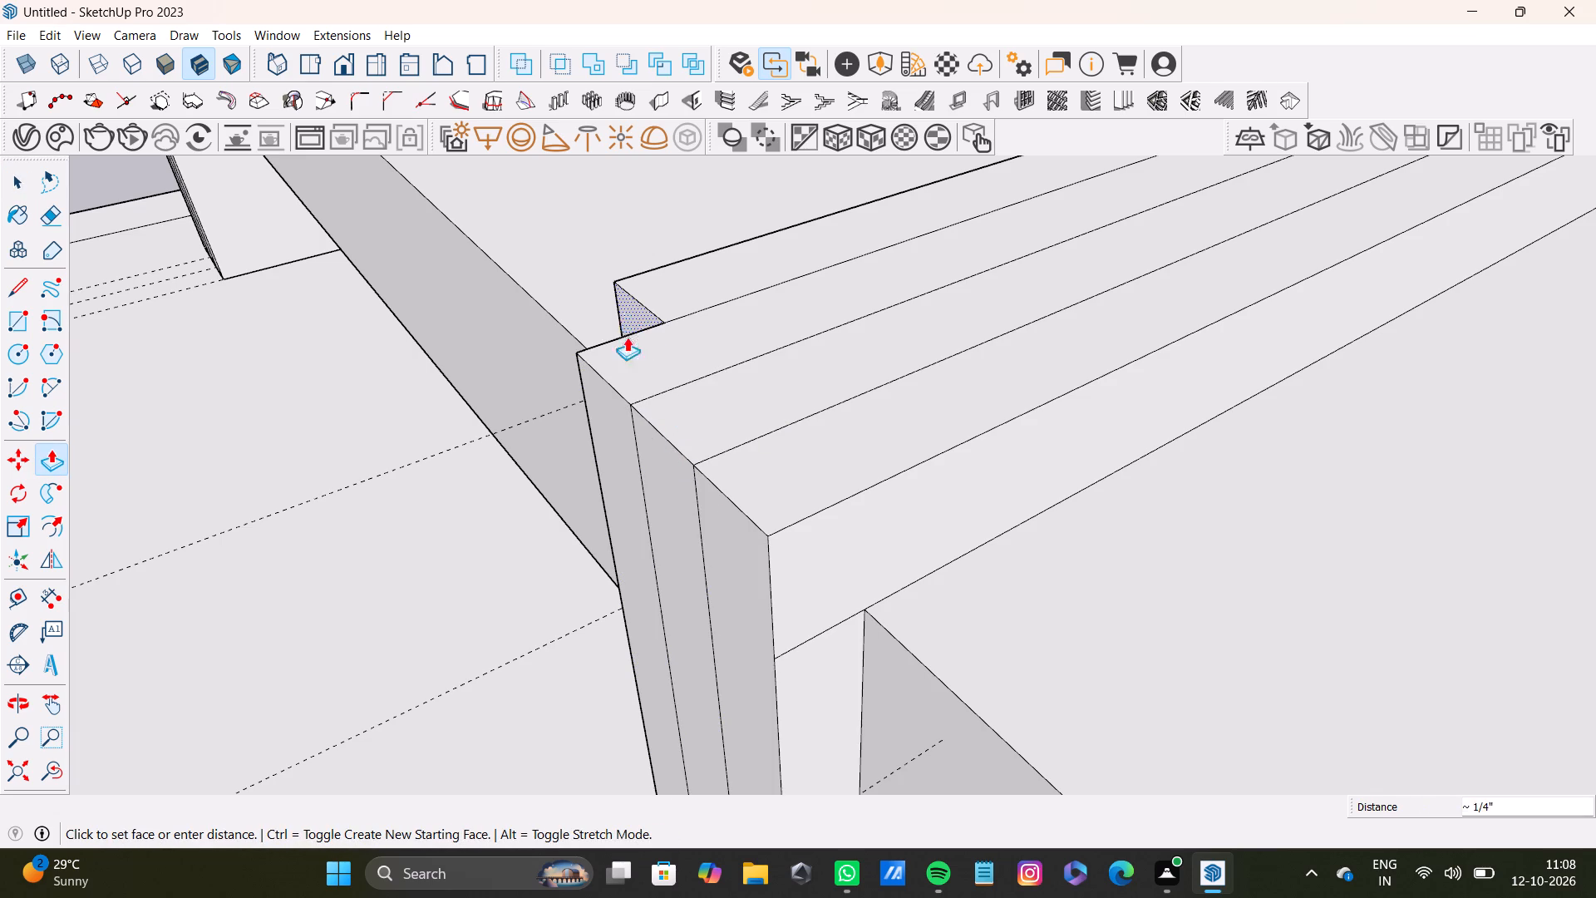
pyautogui.moveTo(627, 337); pyautogui.dragTo(609, 382)
# Delete the two short horizontal edges on the leg's outer face at the overhang's upper and lower rear corners.
pyautogui.press('space')
pyautogui.scroll(3, 822, 599)
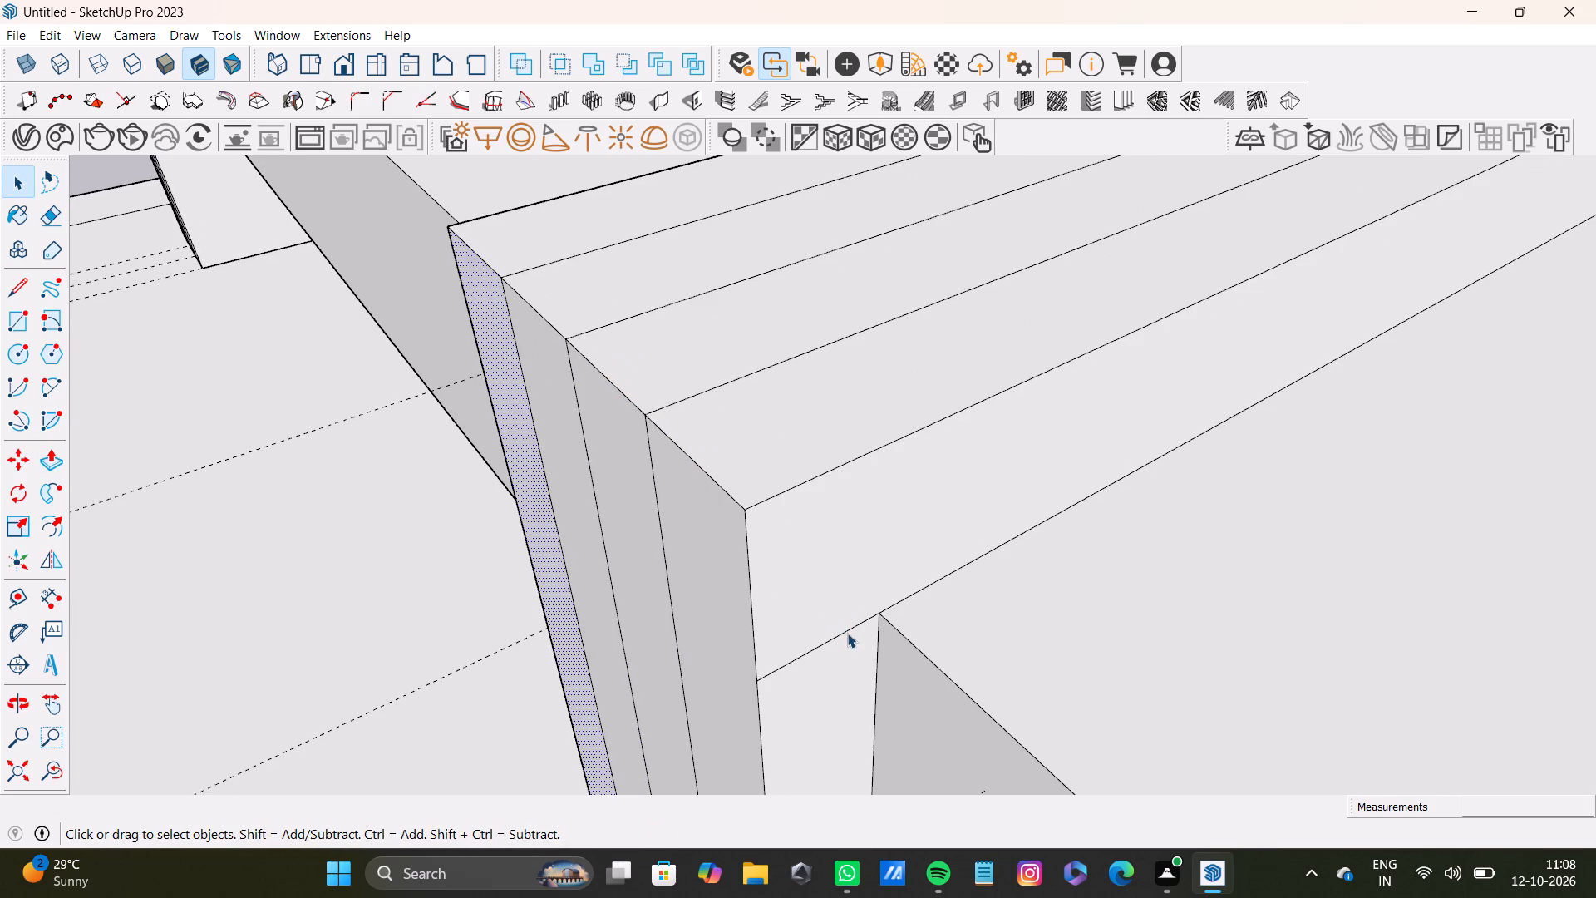
pyautogui.click(847, 631)
pyautogui.press('Delete')
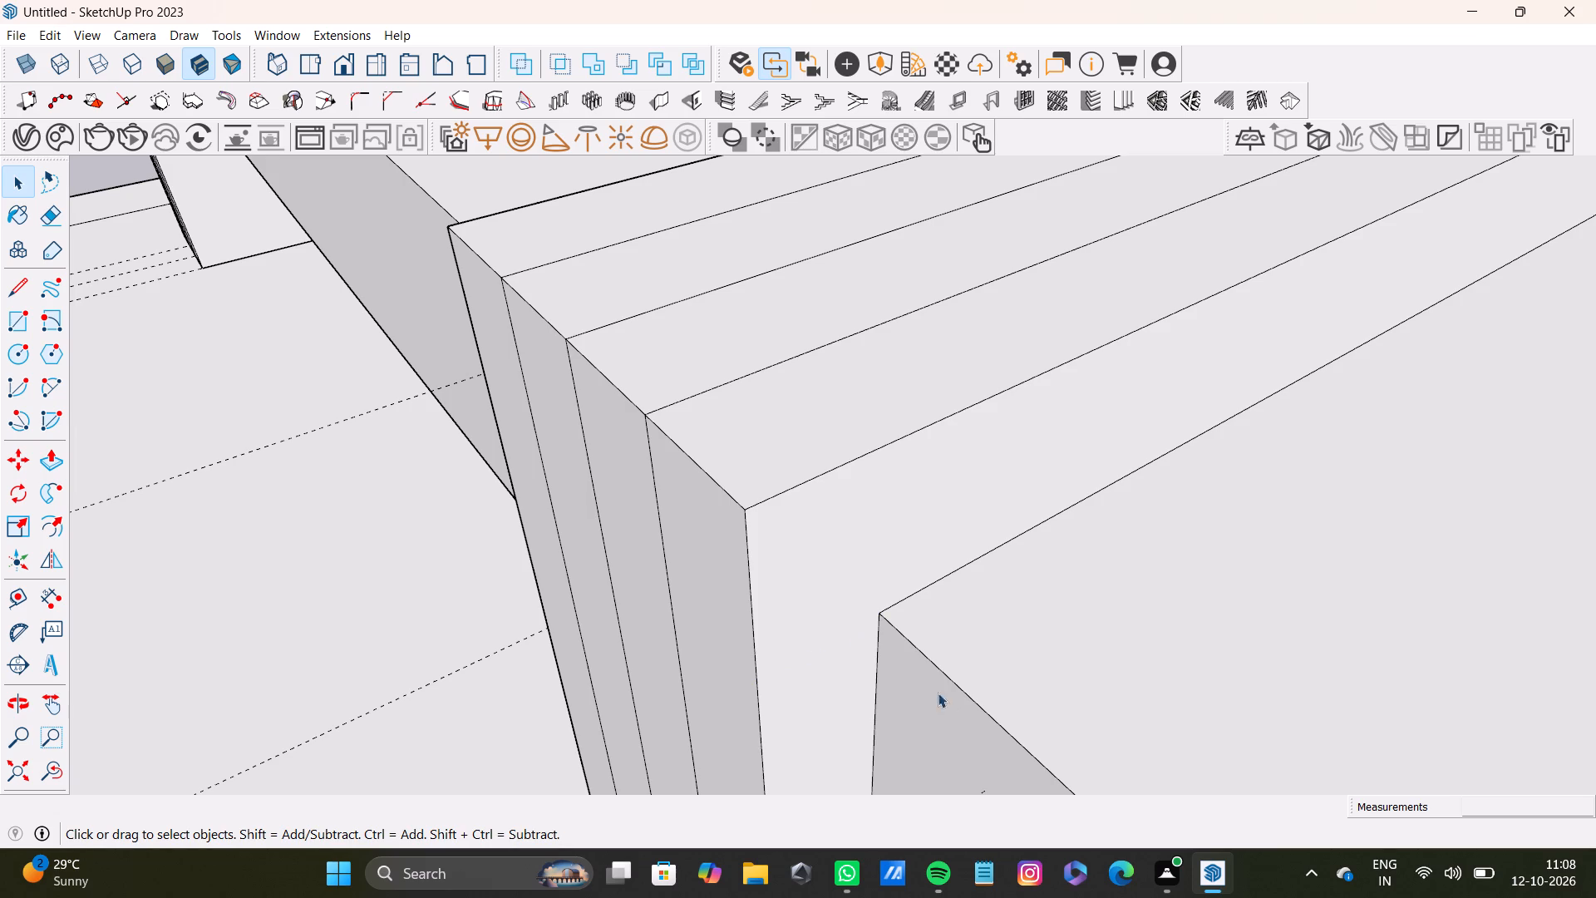
pyautogui.scroll(-11, 892, 664)
pyautogui.keyDown('shift'); pyautogui.moveTo(922, 891); pyautogui.dragTo(808, 575, button='middle'); pyautogui.keyUp('shift')
pyautogui.scroll(-8, 872, 625)
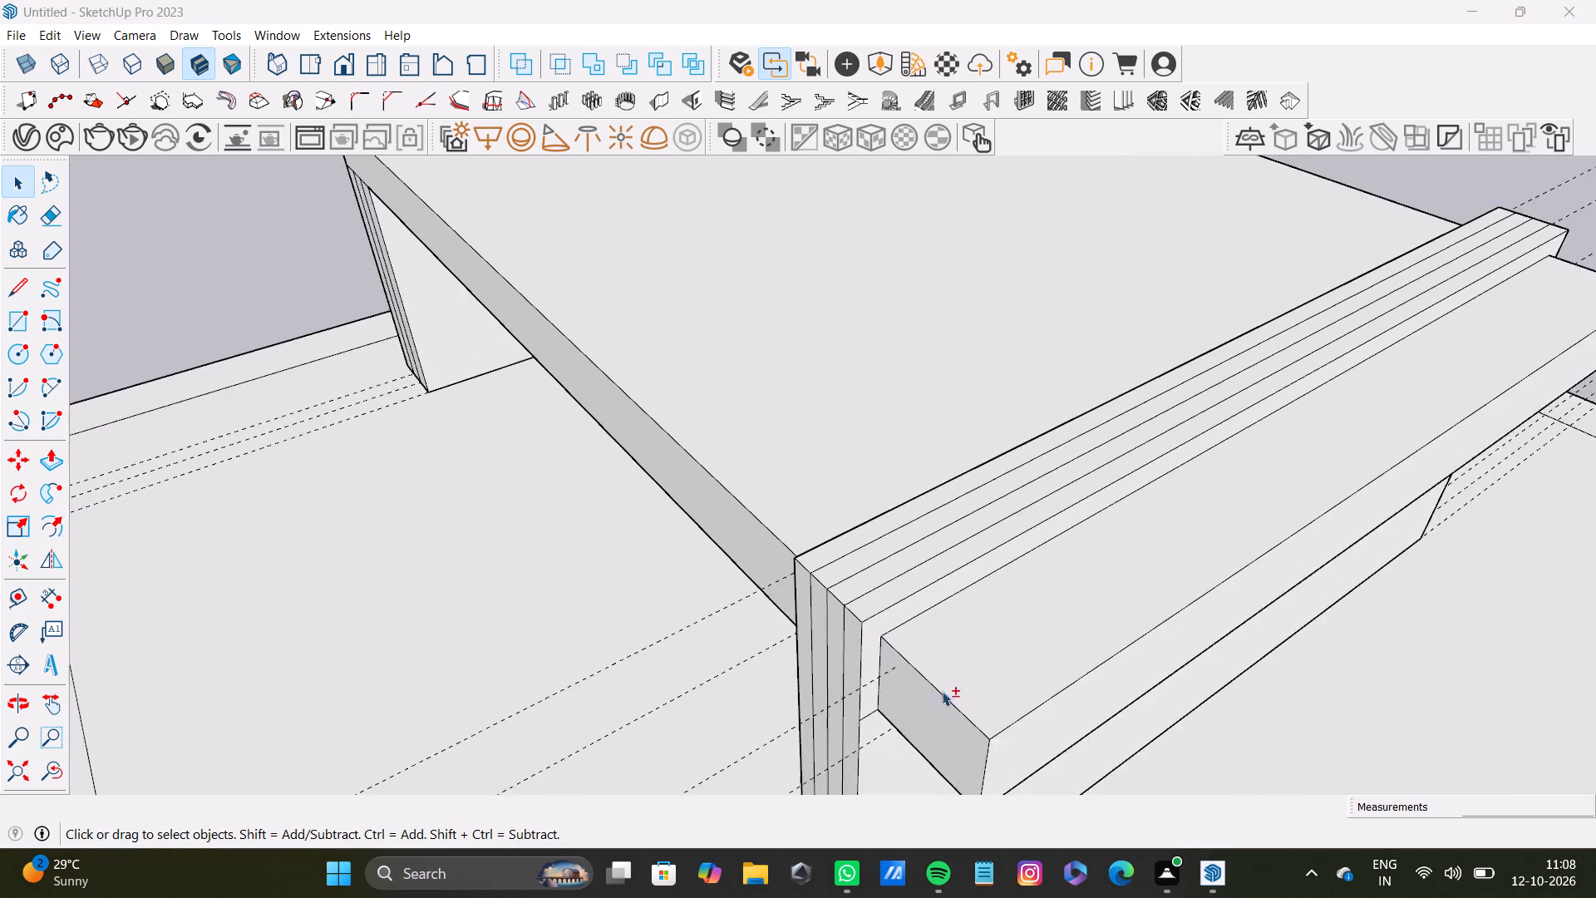
pyautogui.keyDown('shift'); pyautogui.moveTo(942, 692); pyautogui.dragTo(872, 583, button='middle'); pyautogui.keyUp('shift')
pyautogui.scroll(10, 807, 596)
pyautogui.click(810, 640)
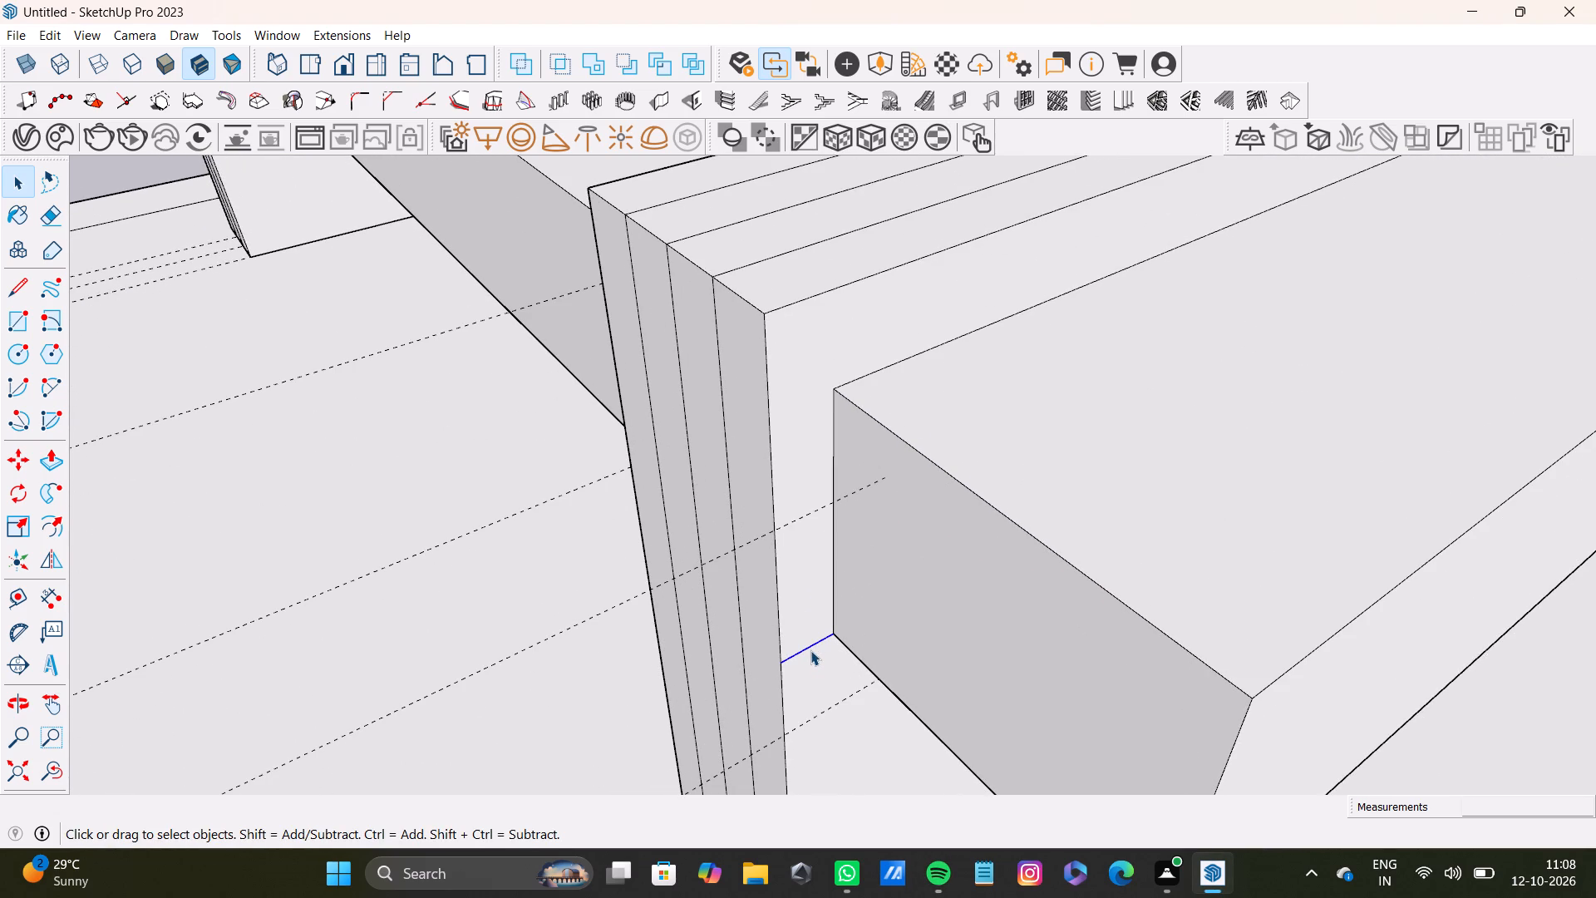
pyautogui.press('Delete')
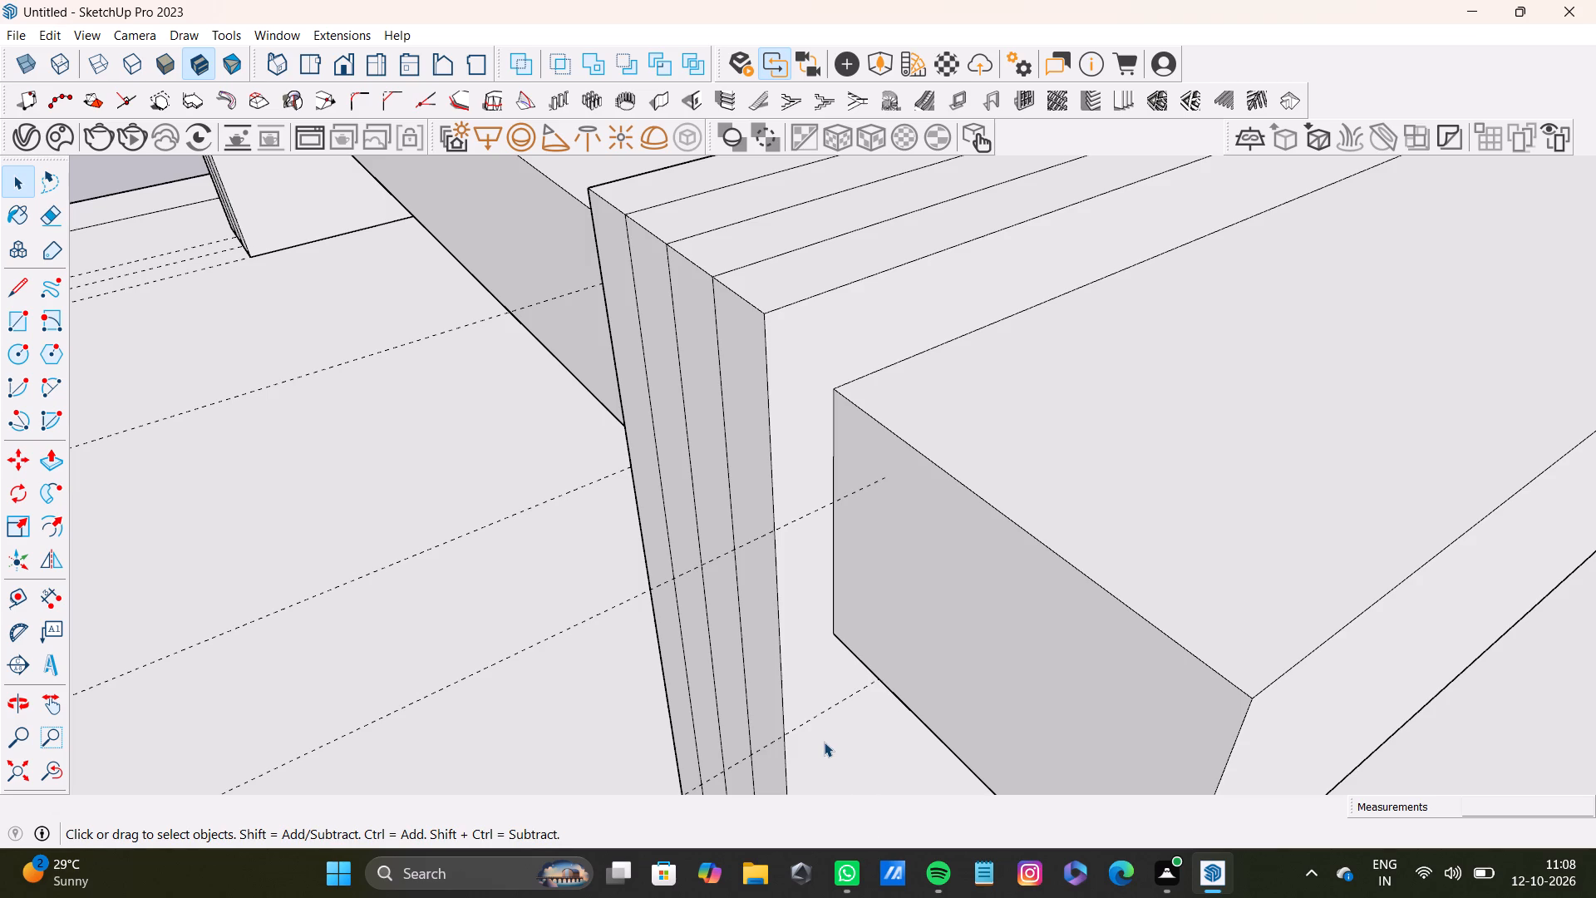
pyautogui.scroll(-6, 723, 404)
# Pull the rear end face of the leg's outermost strip, beside the overhang, out a further 1/2".
pyautogui.scroll(-20, 745, 415)
pyautogui.scroll(-7, 745, 415)
pyautogui.moveTo(813, 447); pyautogui.dragTo(676, 346, button='middle')
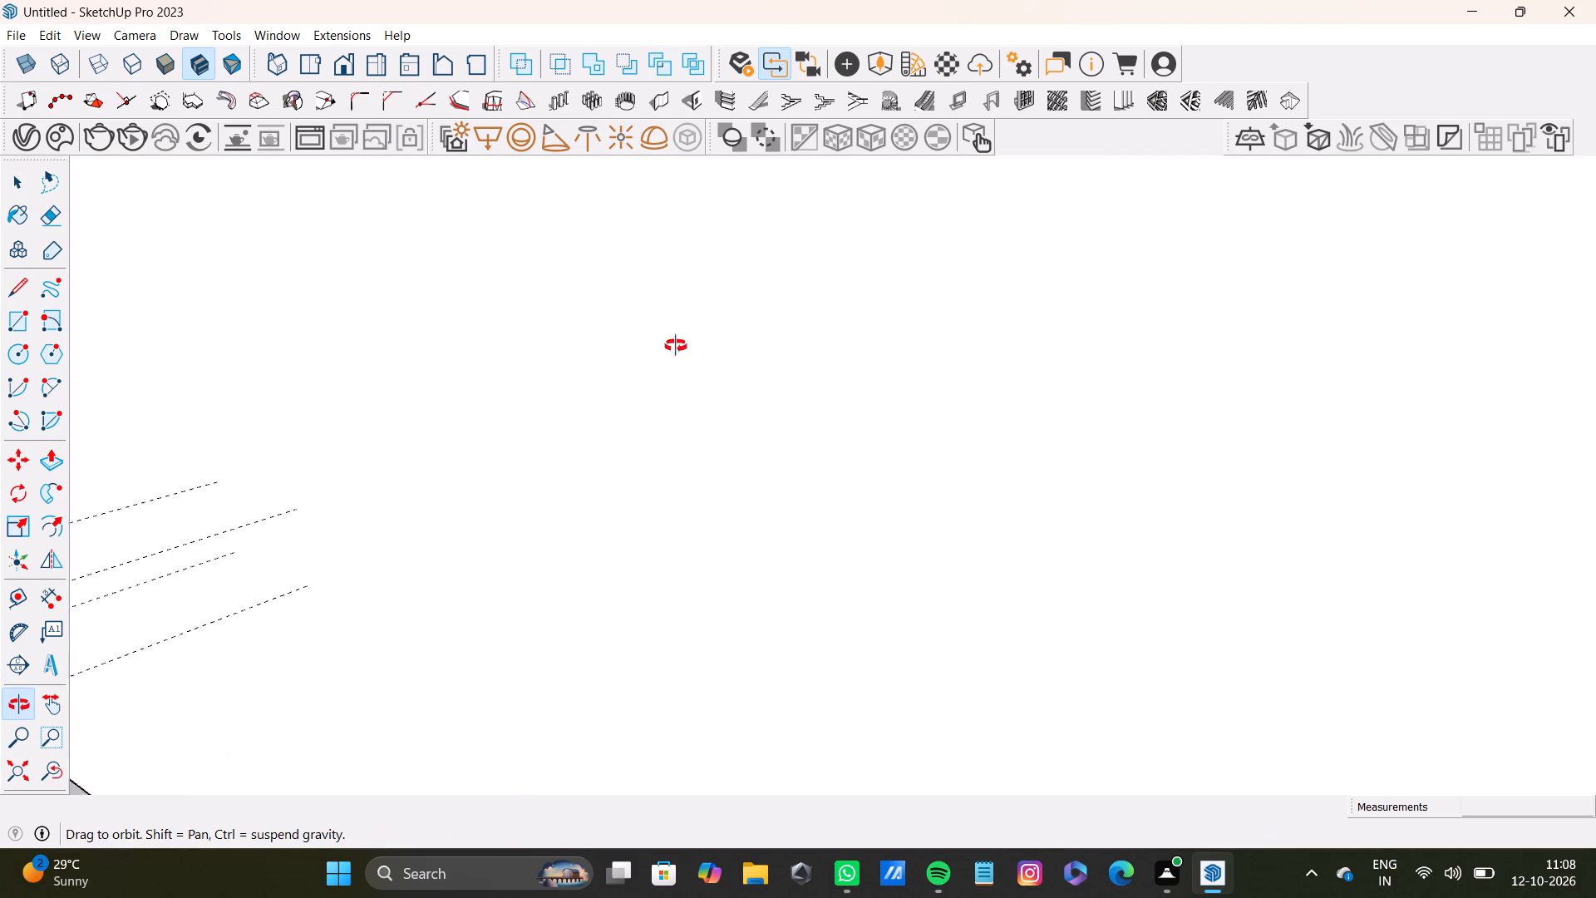
pyautogui.moveTo(676, 346); pyautogui.dragTo(559, 435, button='middle')
pyautogui.scroll(-1, 628, 430)
pyautogui.scroll(5, 1049, 426)
pyautogui.keyDown('ctrl'); pyautogui.moveTo(1136, 425); pyautogui.dragTo(1090, 355, button='middle'); pyautogui.keyUp('ctrl')
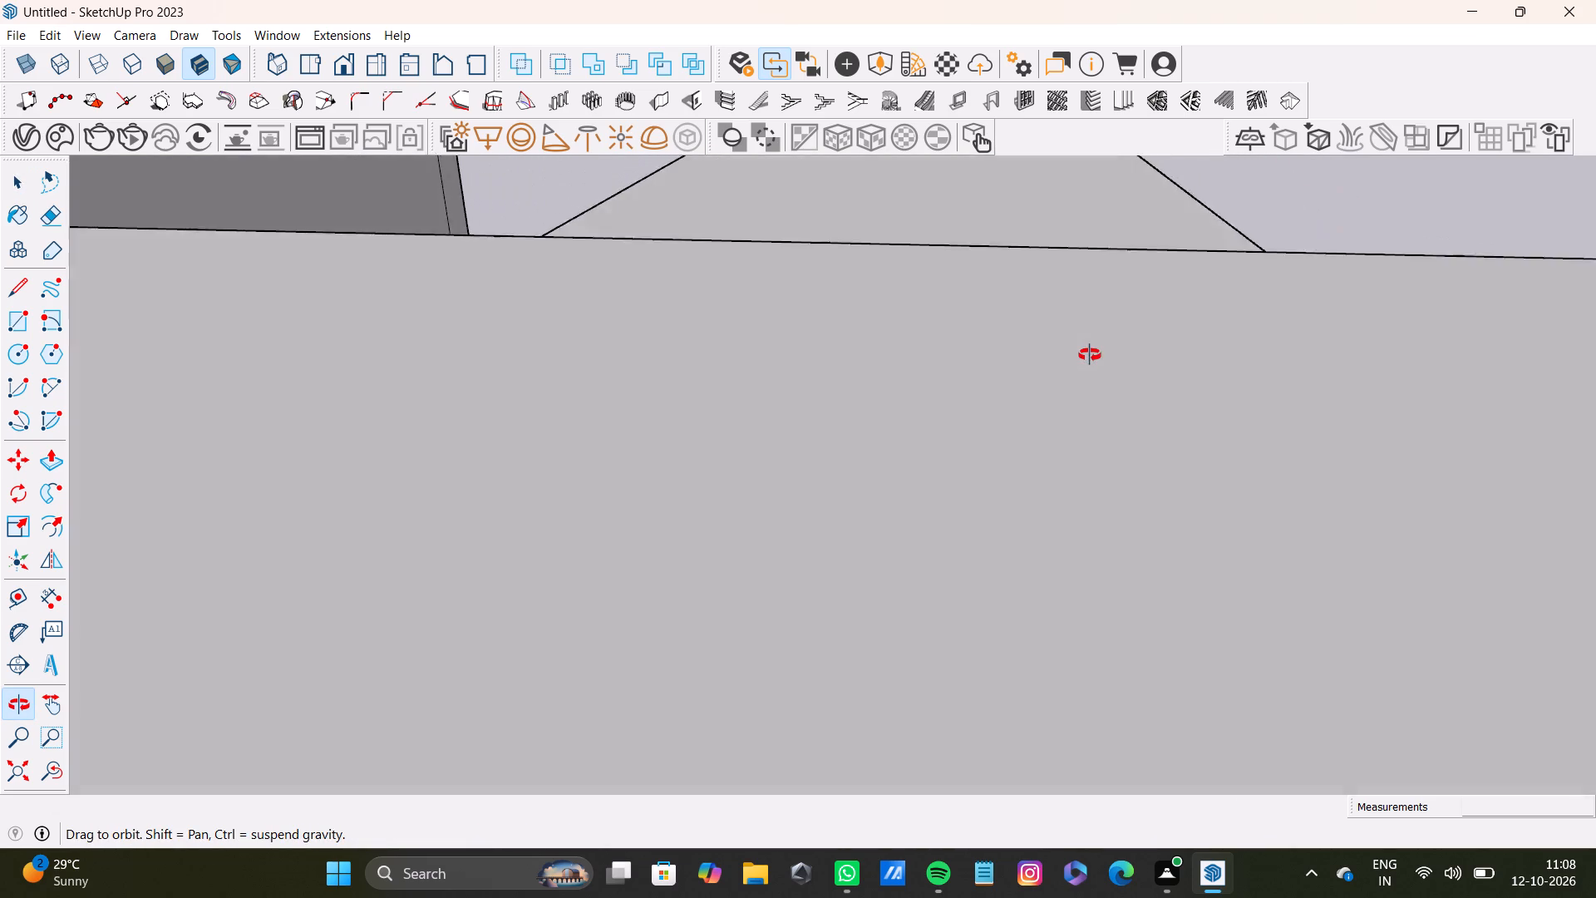
pyautogui.keyDown('ctrl'); pyautogui.moveTo(1090, 355); pyautogui.dragTo(1295, 394, button='middle'); pyautogui.keyUp('ctrl')
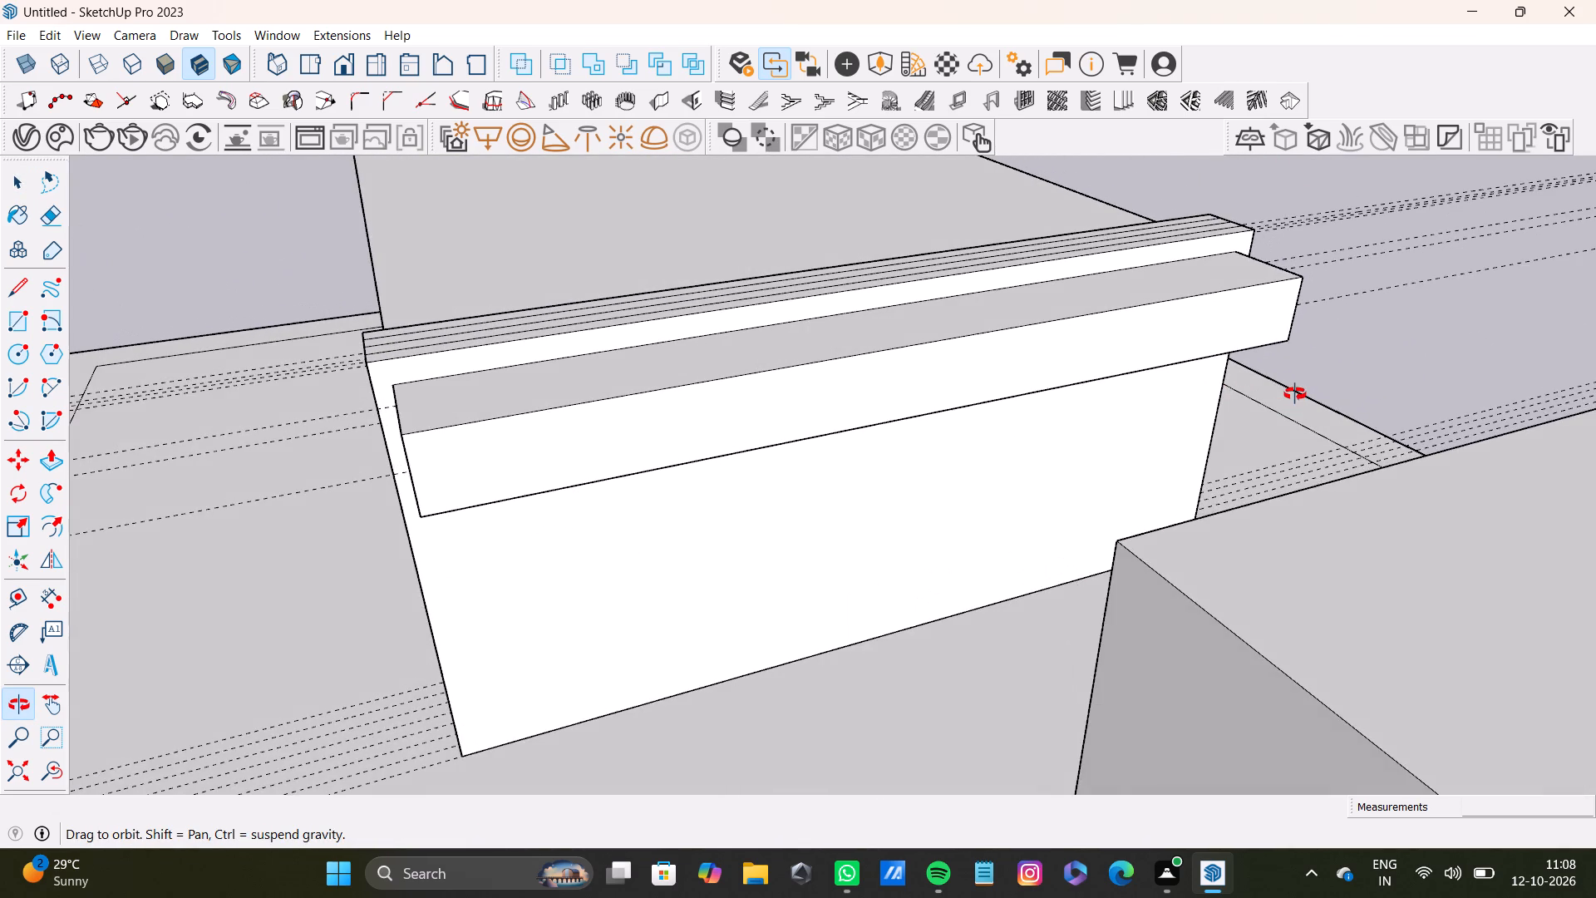
pyautogui.keyDown('ctrl'); pyautogui.moveTo(1295, 394); pyautogui.dragTo(1574, 384, button='middle'); pyautogui.keyUp('ctrl')
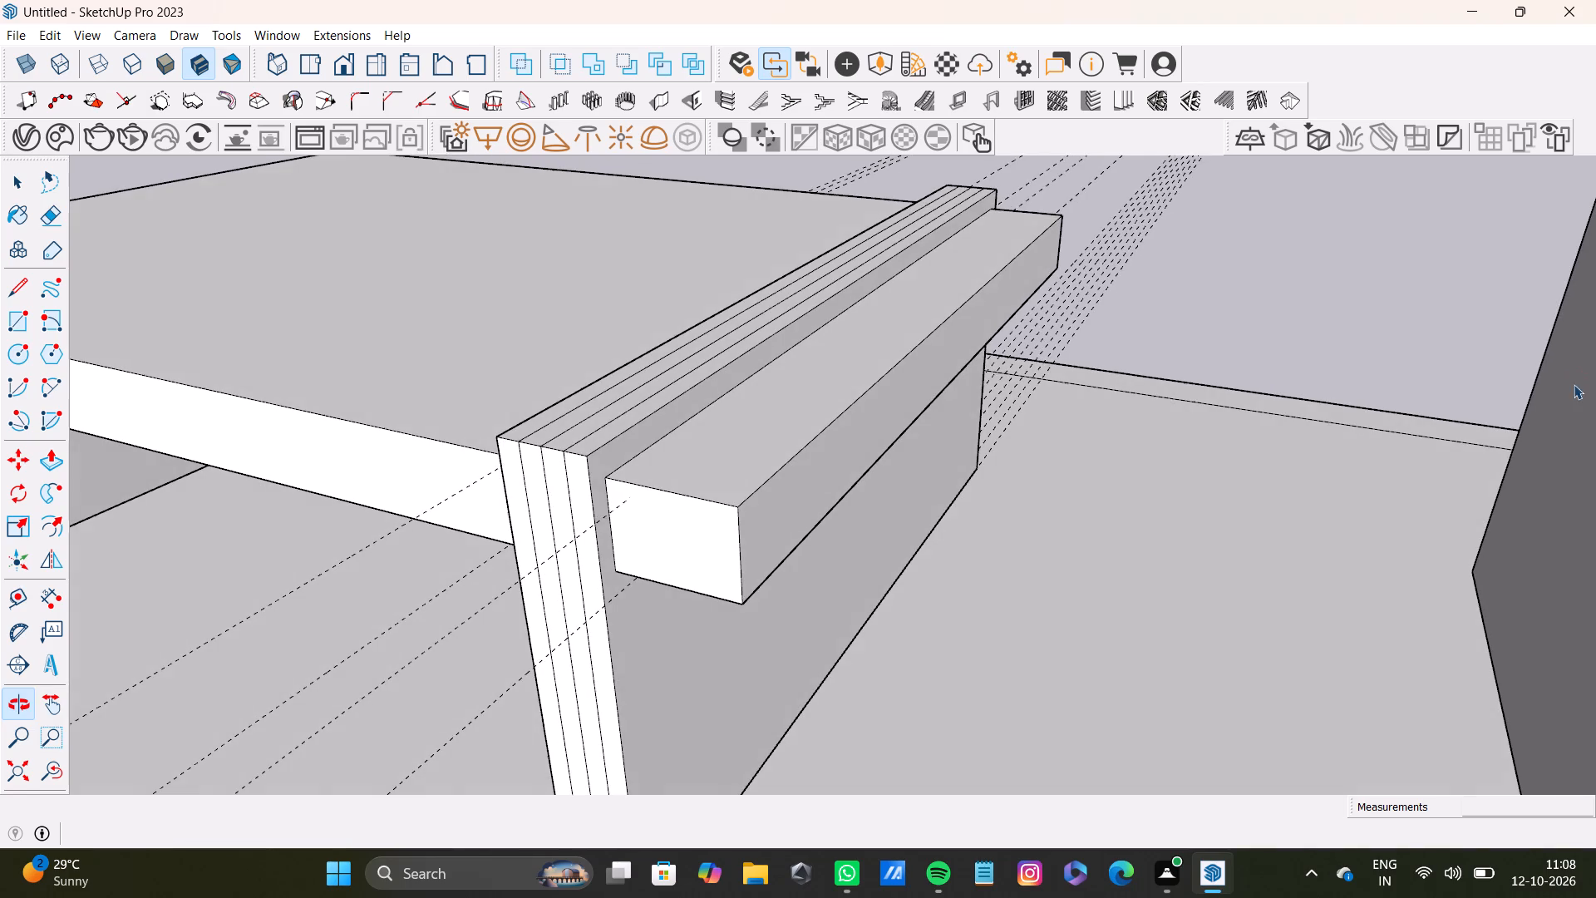
pyautogui.keyDown('ctrl'); pyautogui.moveTo(1574, 384); pyautogui.dragTo(1592, 377, button='middle'); pyautogui.keyUp('ctrl')
pyautogui.scroll(8, 533, 501)
pyautogui.moveTo(732, 523); pyautogui.dragTo(684, 528, button='middle')
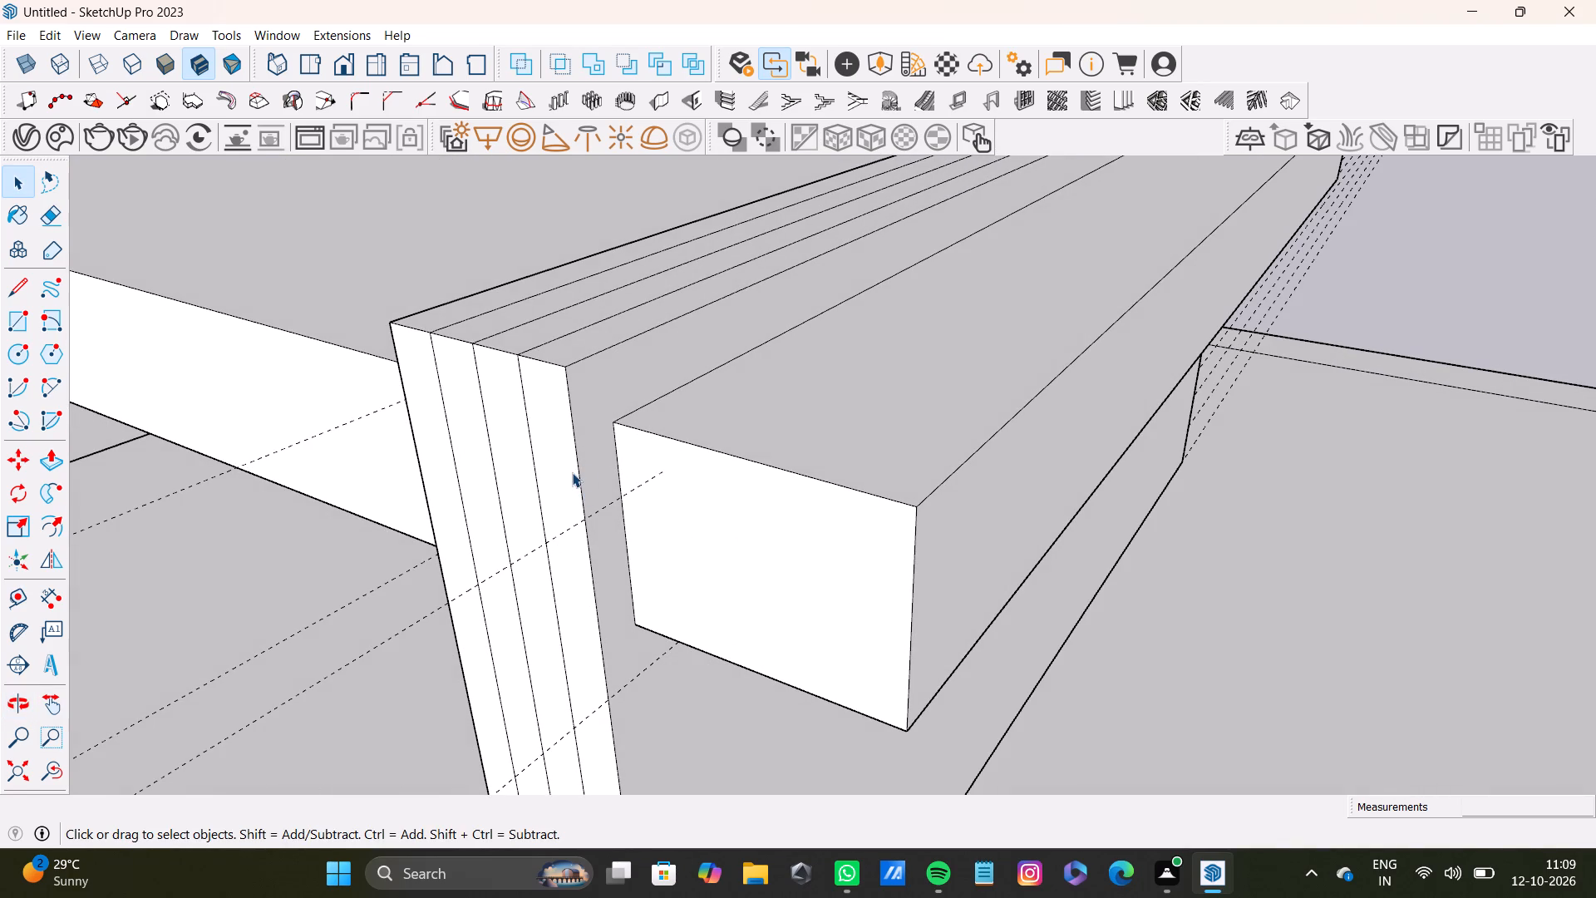
pyautogui.click(572, 472)
pyautogui.press('p')
pyautogui.moveTo(572, 472); pyautogui.dragTo(544, 481)
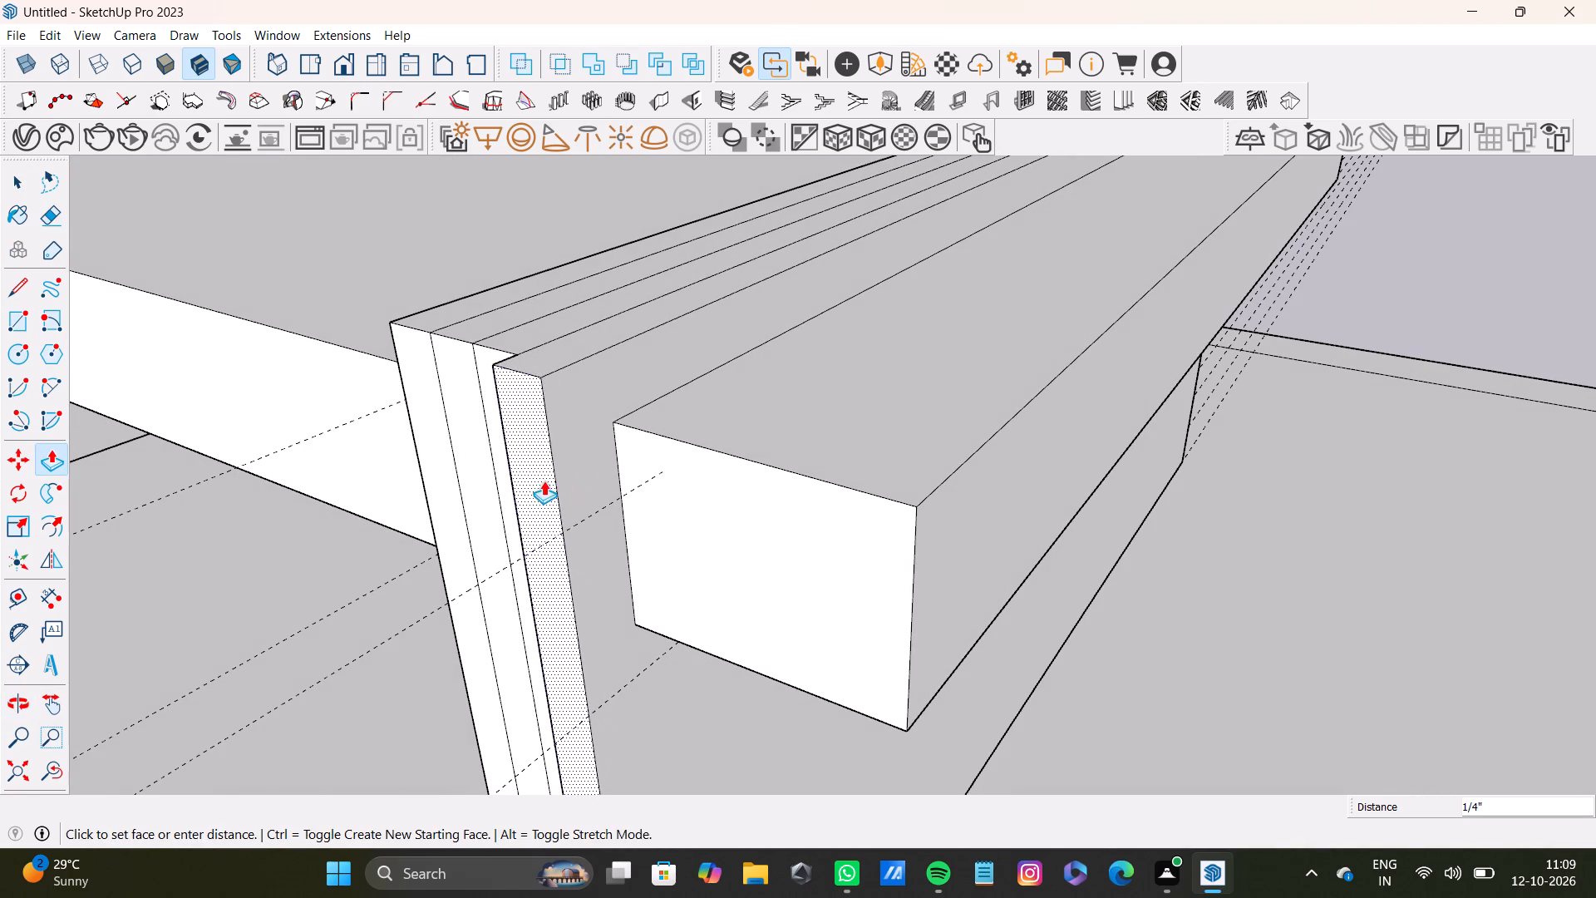
pyautogui.moveTo(544, 481); pyautogui.dragTo(523, 498)
pyautogui.scroll(-6, 530, 491)
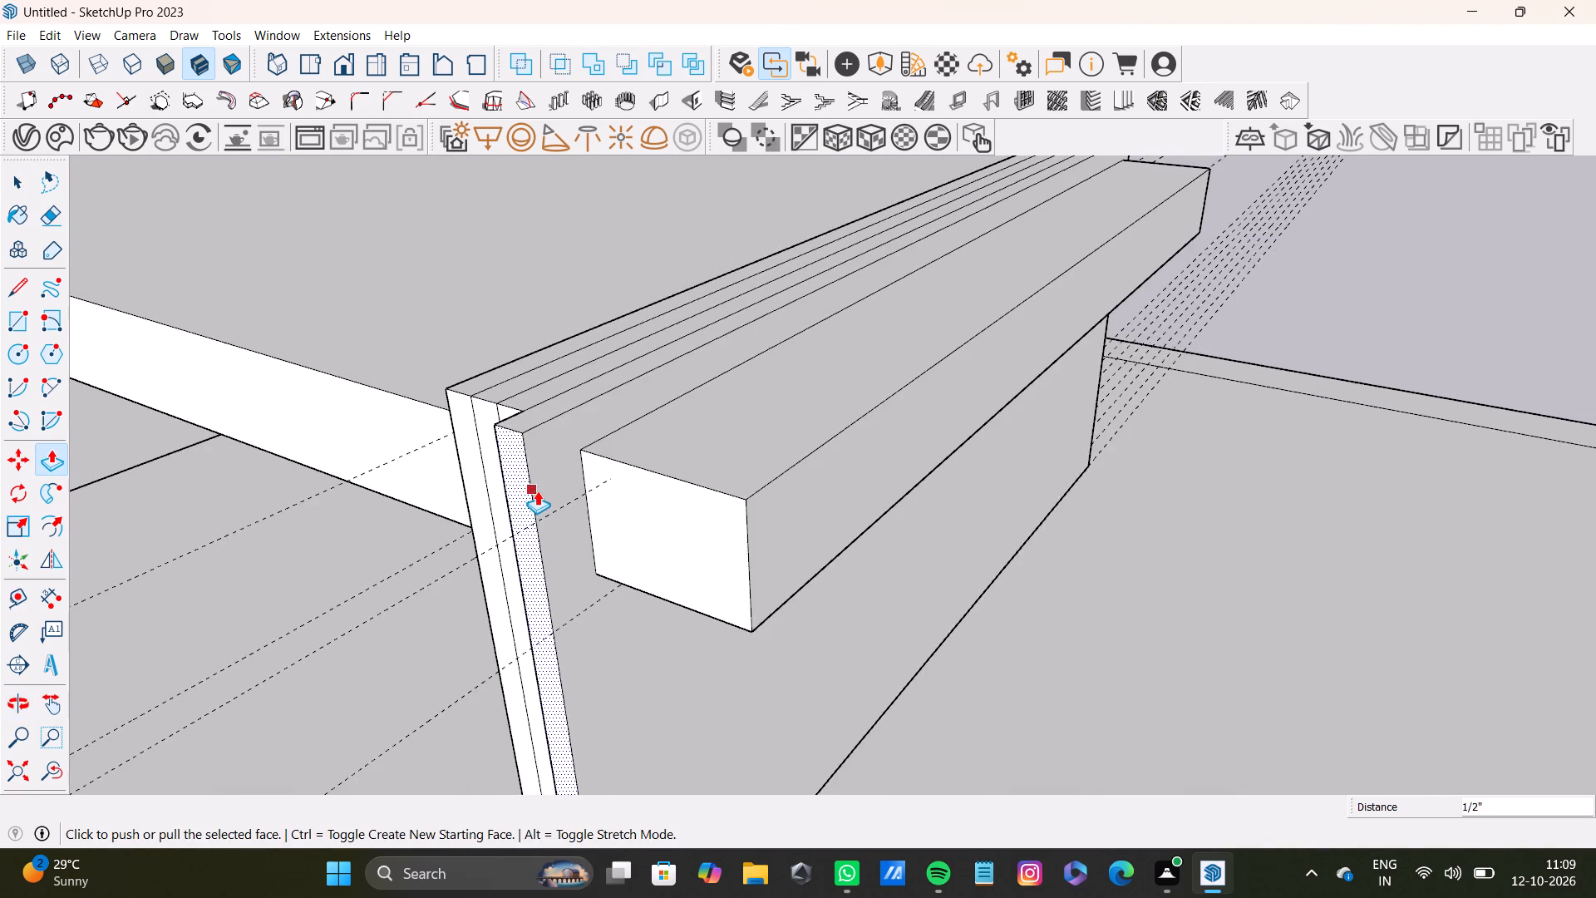
# Pull the rear end face of the strip next to the outermost one out level with it.
pyautogui.keyDown('shift'); pyautogui.moveTo(541, 481); pyautogui.dragTo(571, 431, button='middle'); pyautogui.keyUp('shift')
pyautogui.moveTo(571, 454); pyautogui.dragTo(719, 495, button='middle')
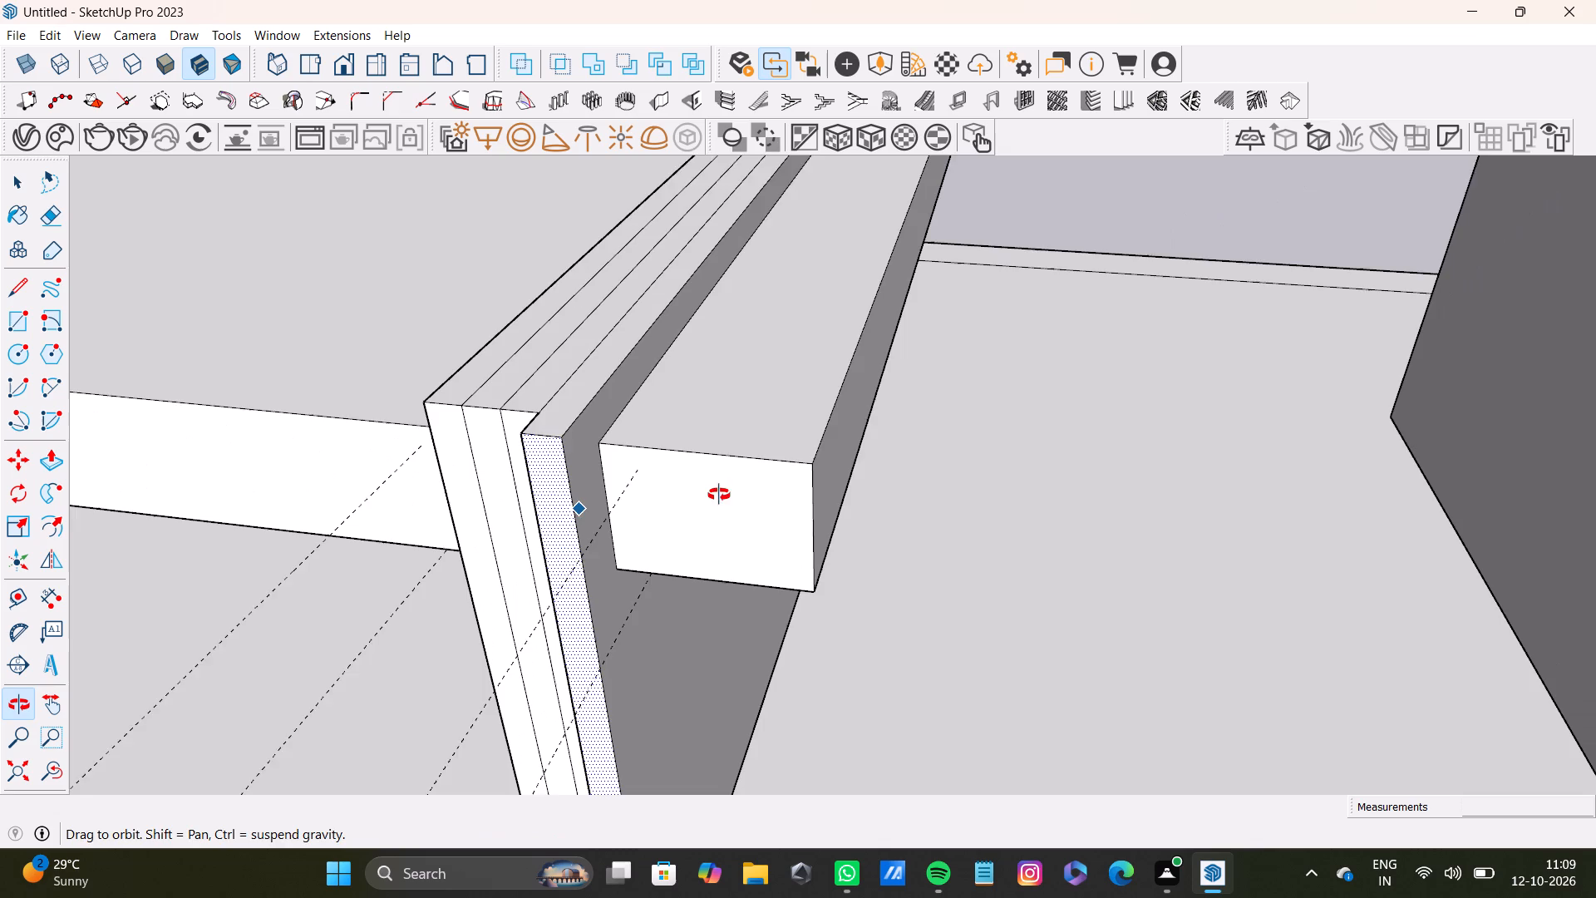
pyautogui.moveTo(719, 495); pyautogui.dragTo(720, 506, button='middle')
pyautogui.press('b')
pyautogui.scroll(6, 551, 424)
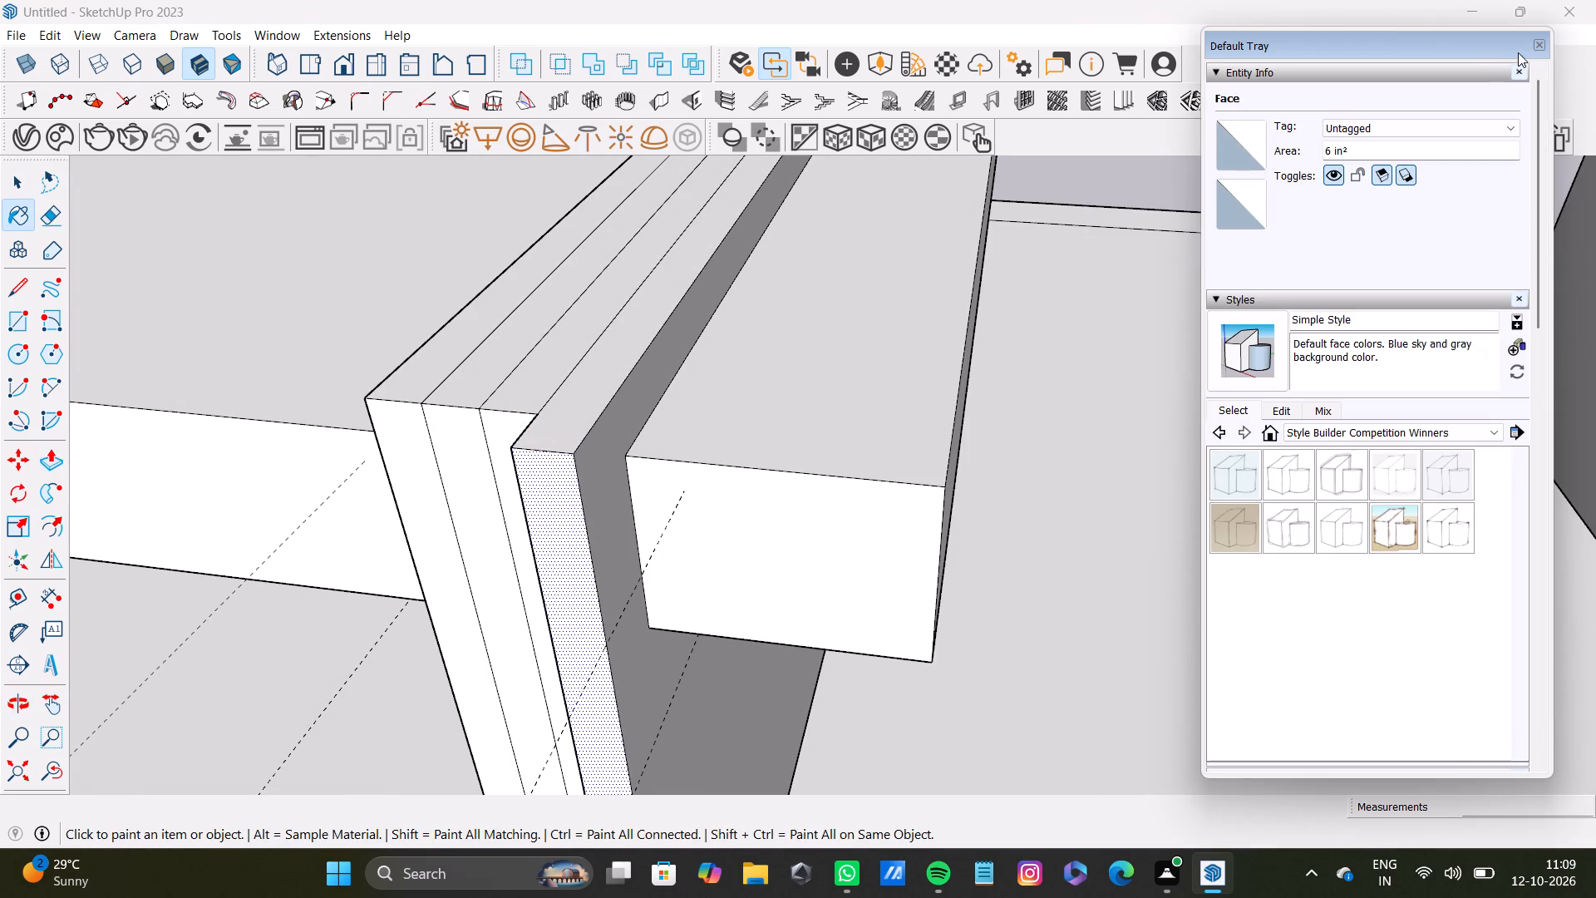
pyautogui.click(1534, 47)
pyautogui.press('space')
pyautogui.scroll(3, 456, 451)
pyautogui.click(511, 430)
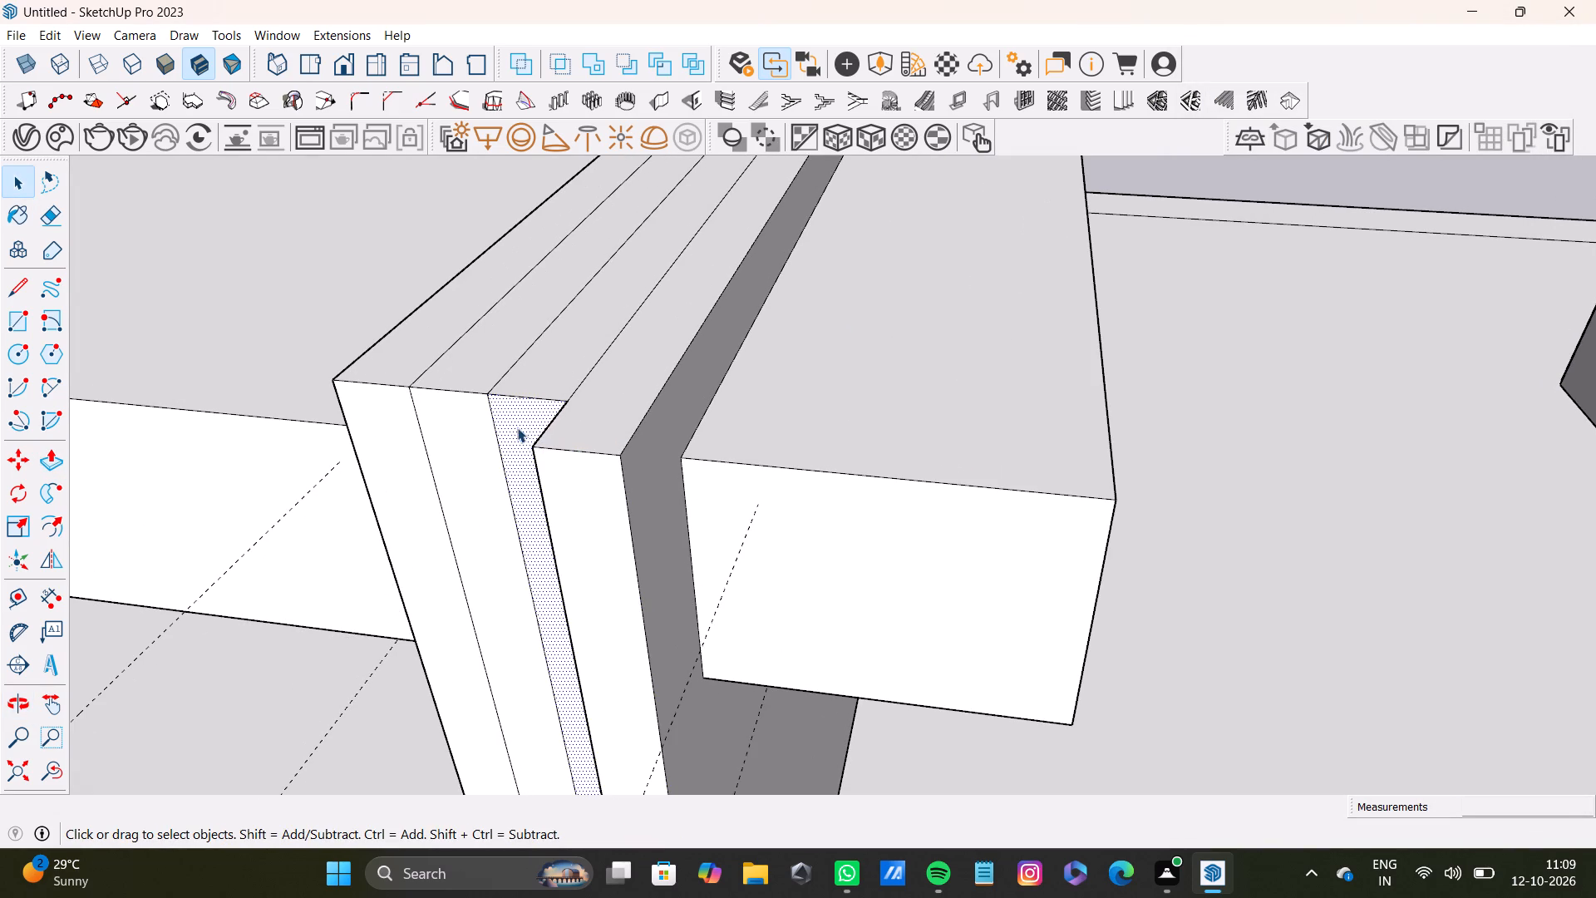
pyautogui.press('p')
pyautogui.moveTo(532, 426); pyautogui.dragTo(559, 466)
# Pull the rear end face of the leg's second strip from the slab out level with the two extended strips.
pyautogui.press('space')
pyautogui.click(443, 406)
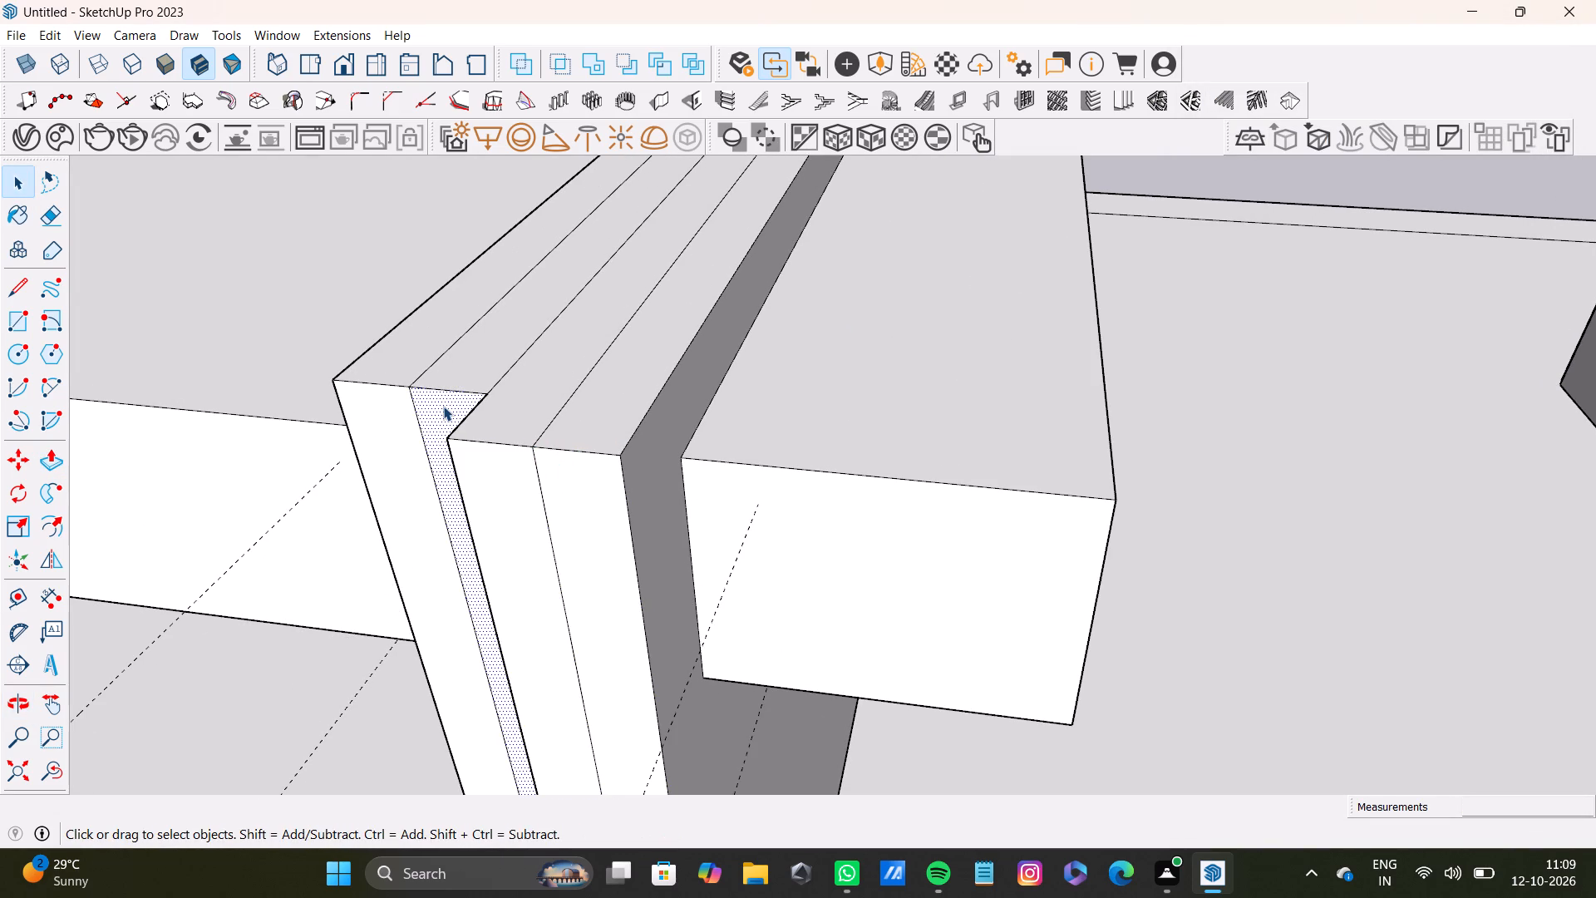
pyautogui.press('p')
pyautogui.moveTo(443, 406); pyautogui.dragTo(473, 491)
# Pull the rear end face of the leg's innermost strip out 1/2", level with the other three strips.
pyautogui.press('space')
pyautogui.click(368, 409)
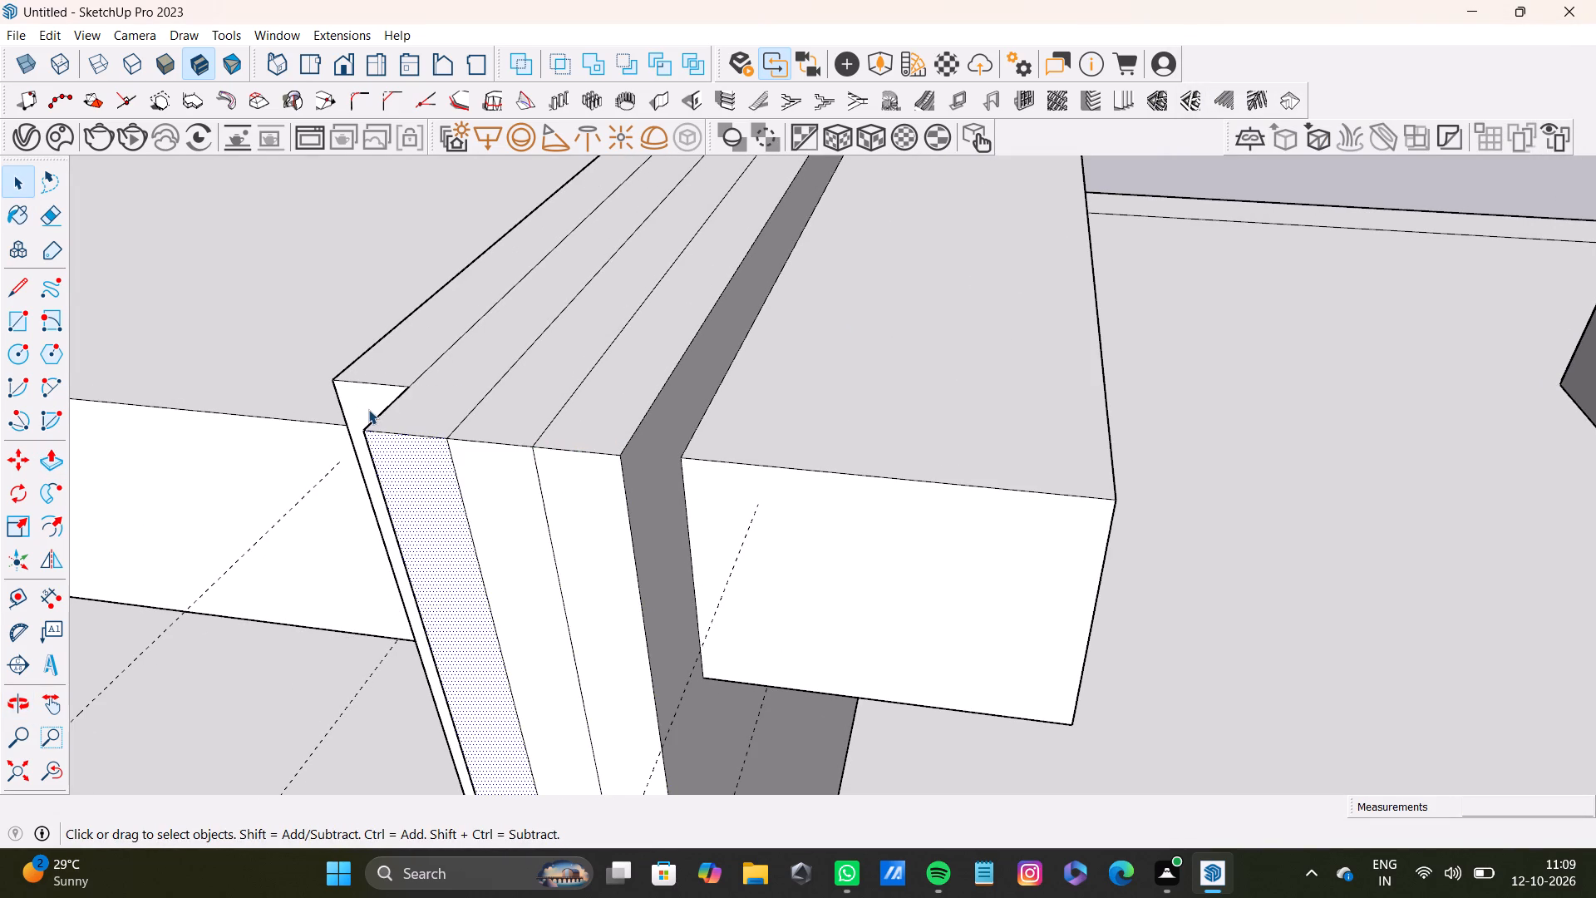
pyautogui.press('p')
pyautogui.moveTo(372, 409); pyautogui.dragTo(416, 470)
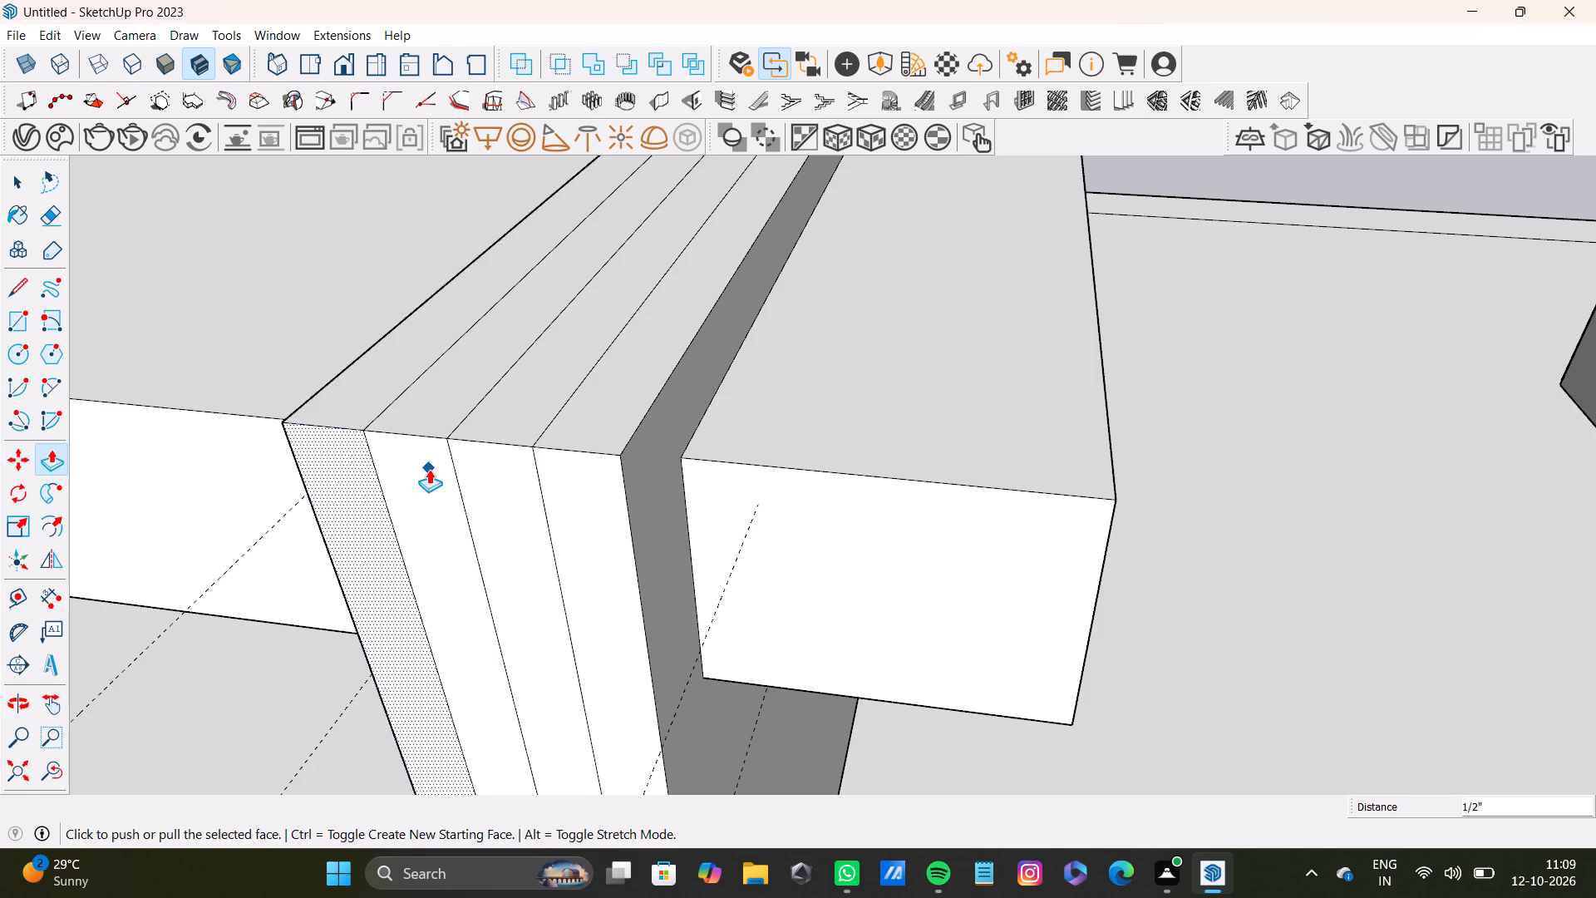
# Bring the whole model back into view and examine the bench and its legs from the front.
pyautogui.scroll(-20, 387, 523)
pyautogui.scroll(-2, 387, 523)
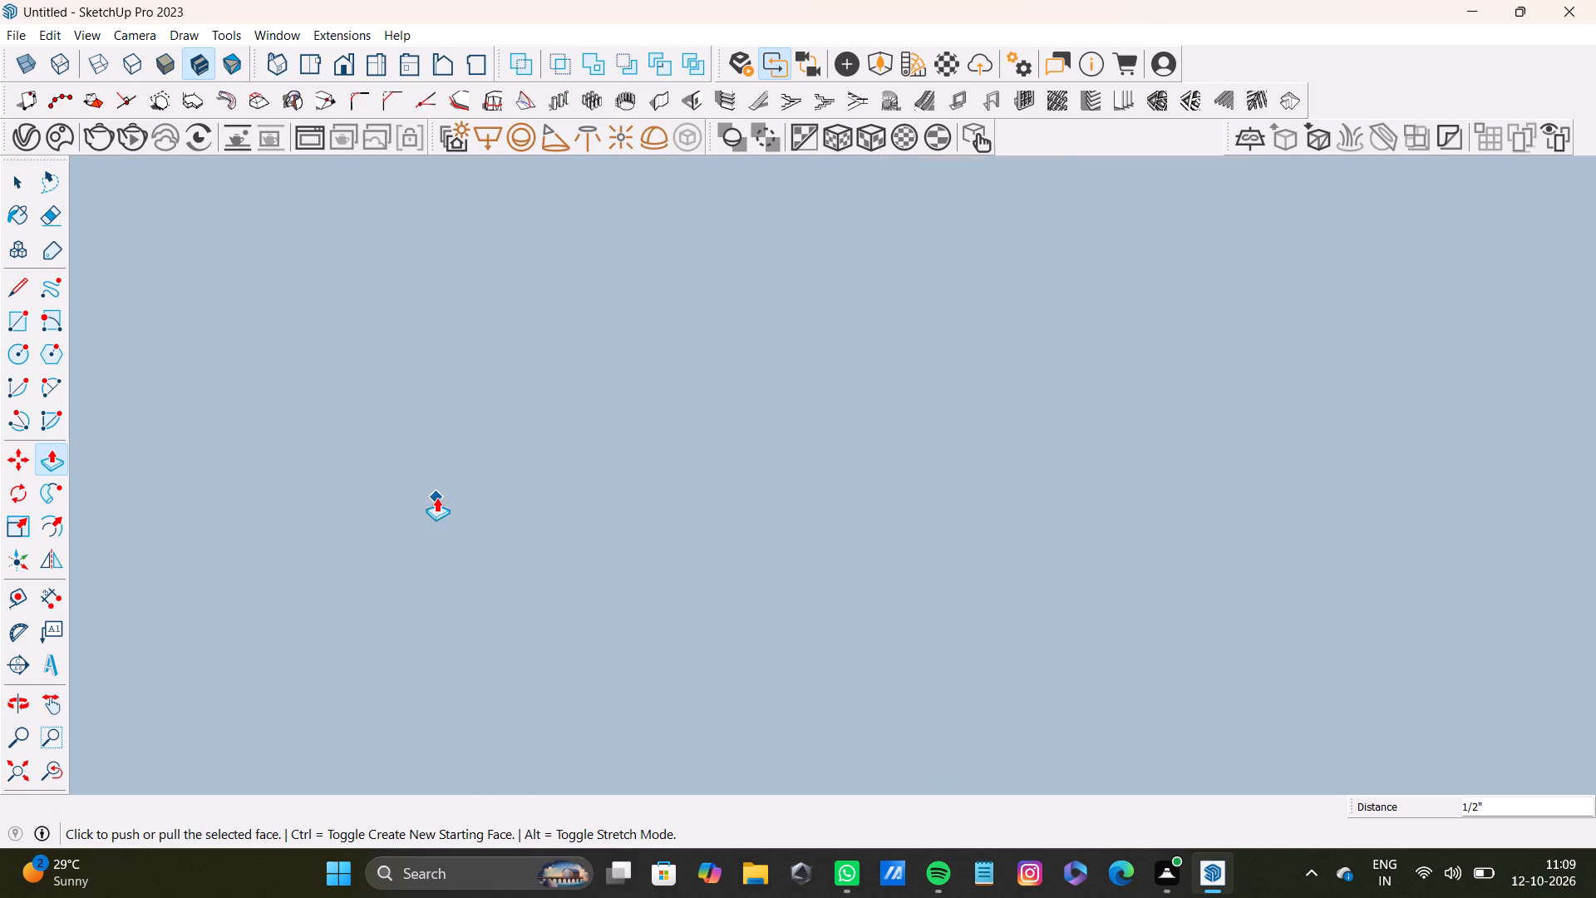
pyautogui.scroll(-8, 436, 497)
pyautogui.click(17, 768)
pyautogui.click(61, 763)
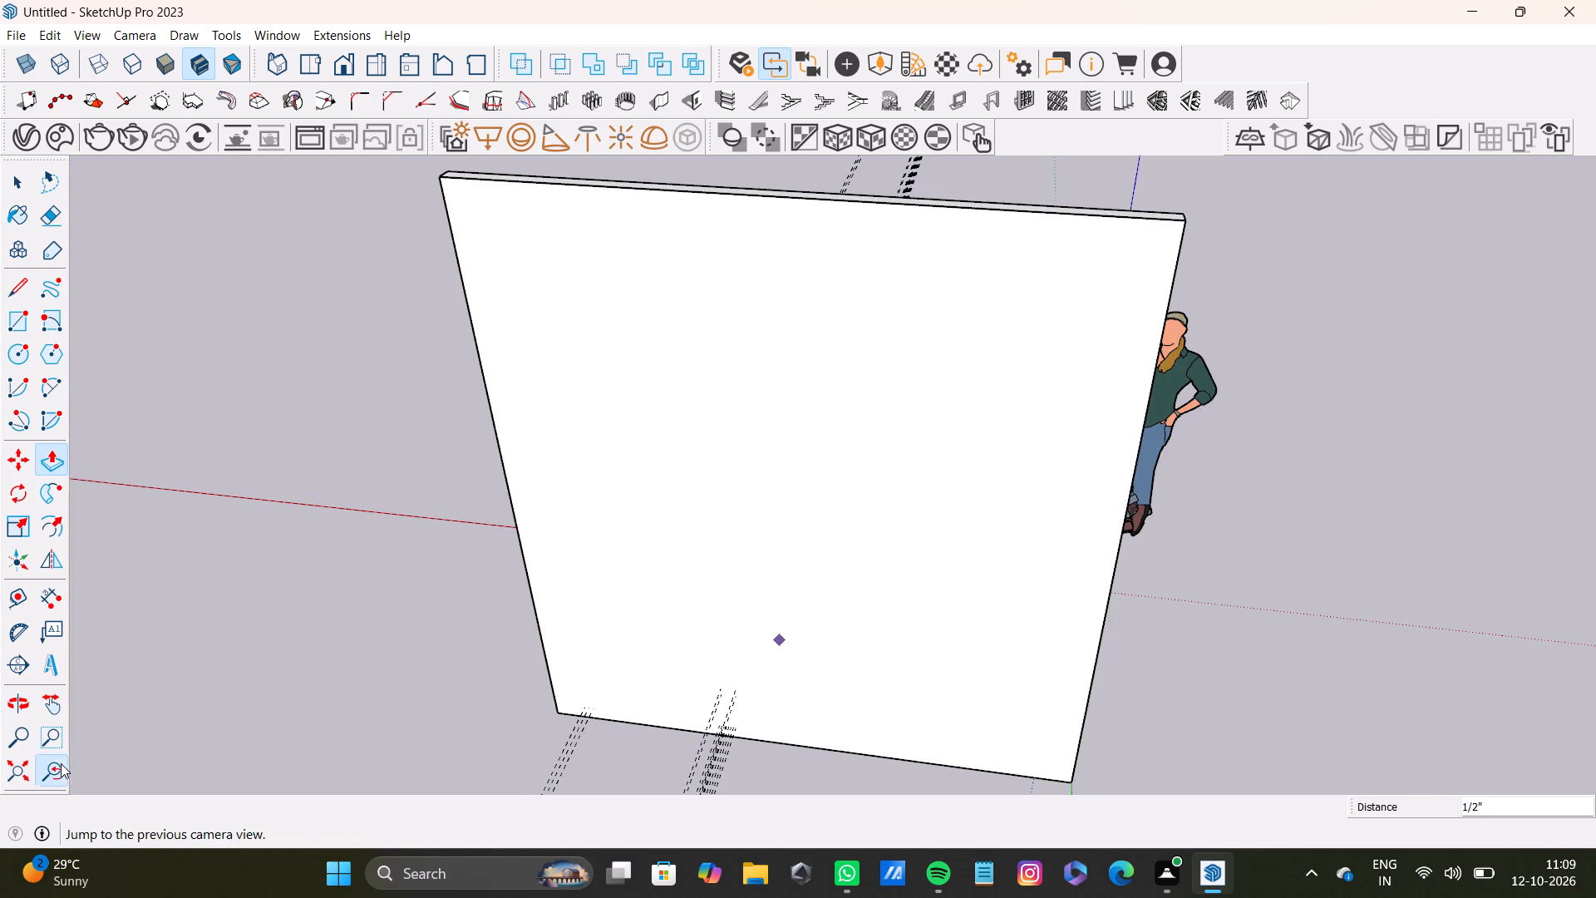
pyautogui.moveTo(855, 596); pyautogui.dragTo(0, 609, button='middle')
pyautogui.click(47, 762)
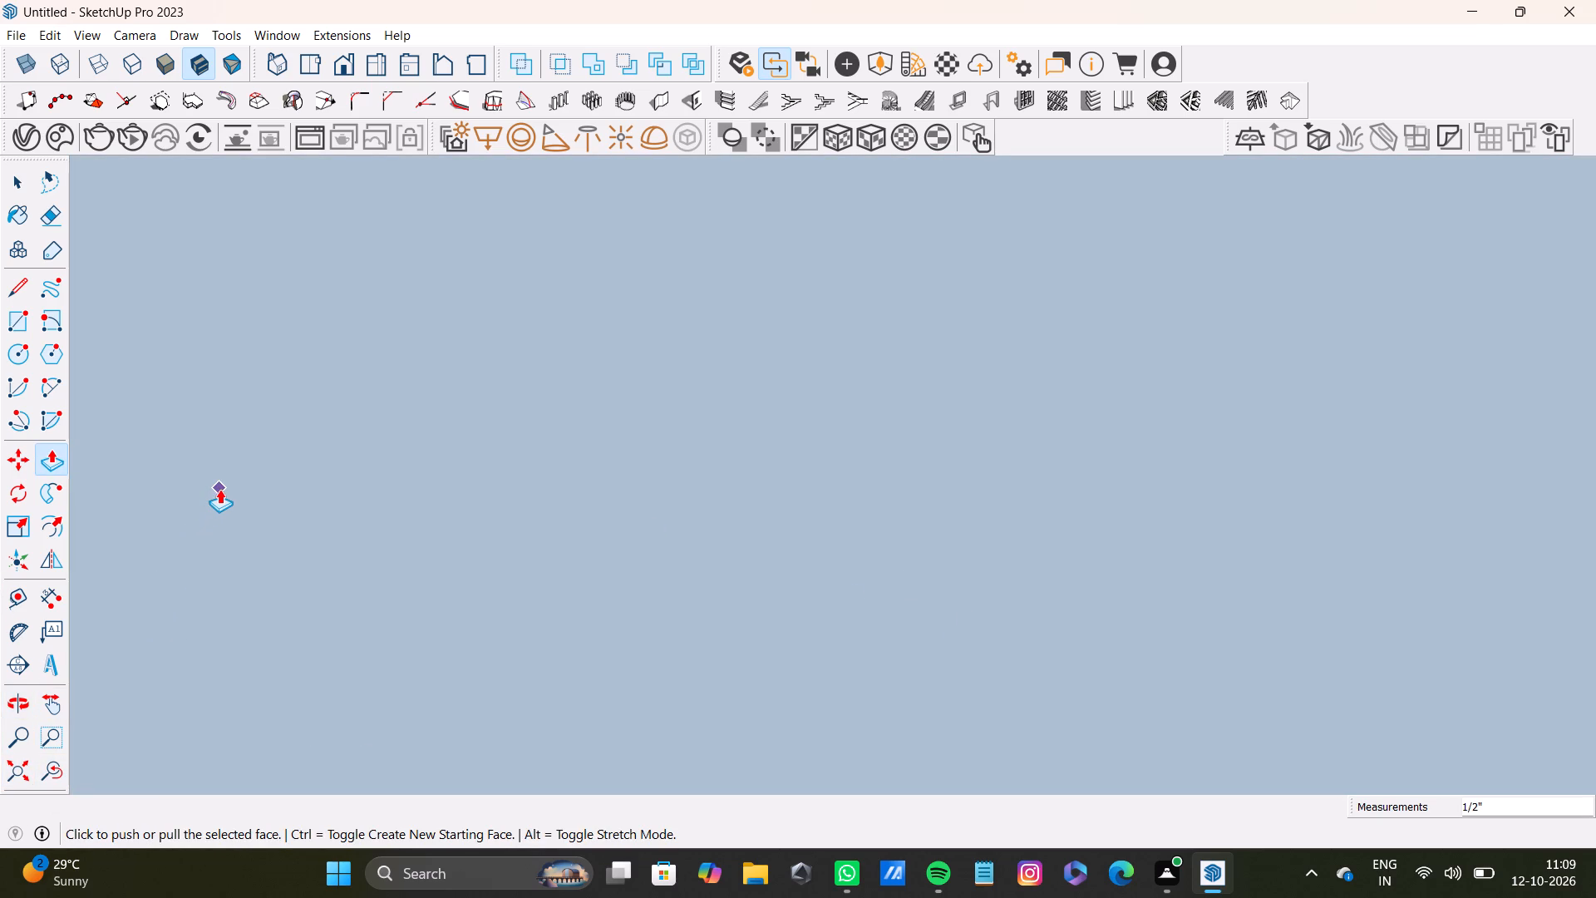
pyautogui.scroll(-1, 227, 516)
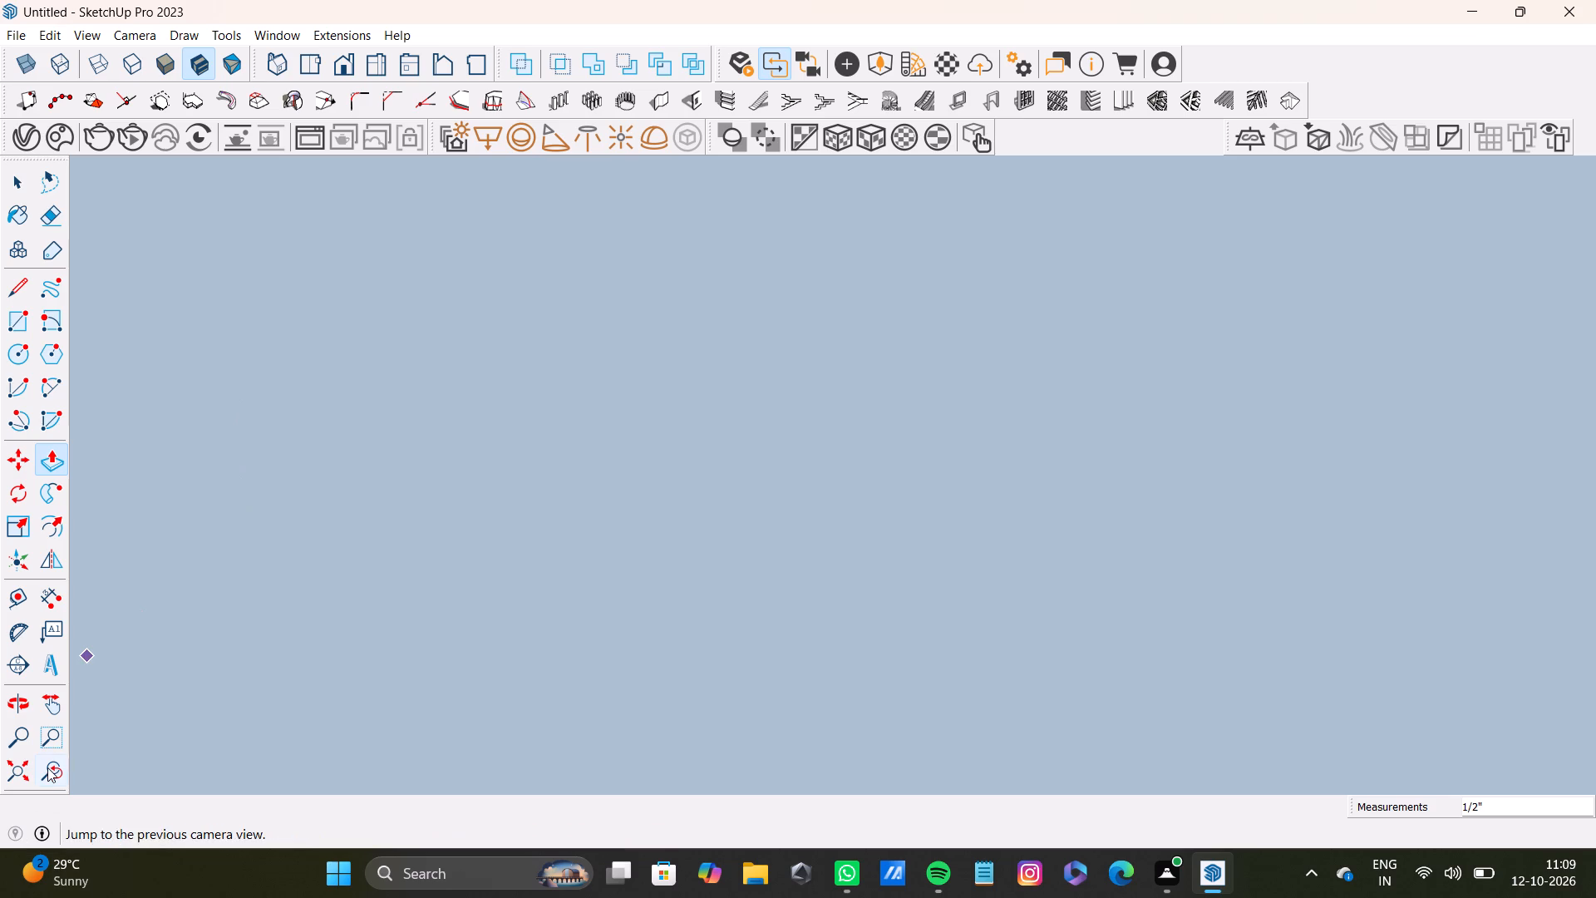
pyautogui.click(47, 767)
pyautogui.click(0, 763)
pyautogui.click(5, 768)
pyautogui.moveTo(1035, 543); pyautogui.dragTo(900, 531, button='middle')
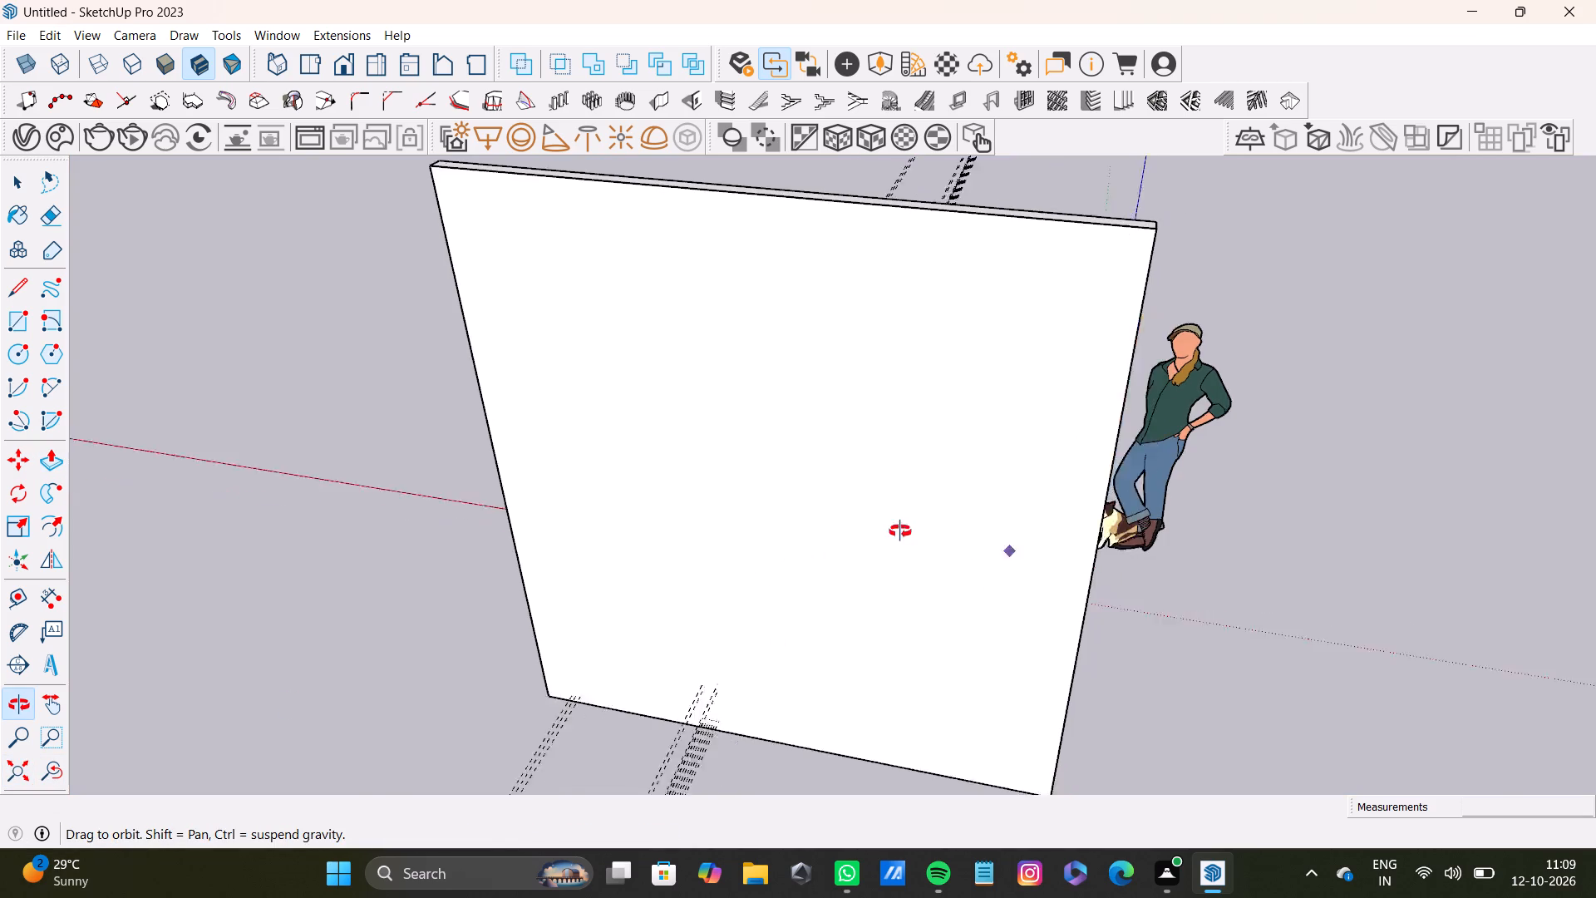
pyautogui.moveTo(900, 531); pyautogui.dragTo(714, 531, button='middle')
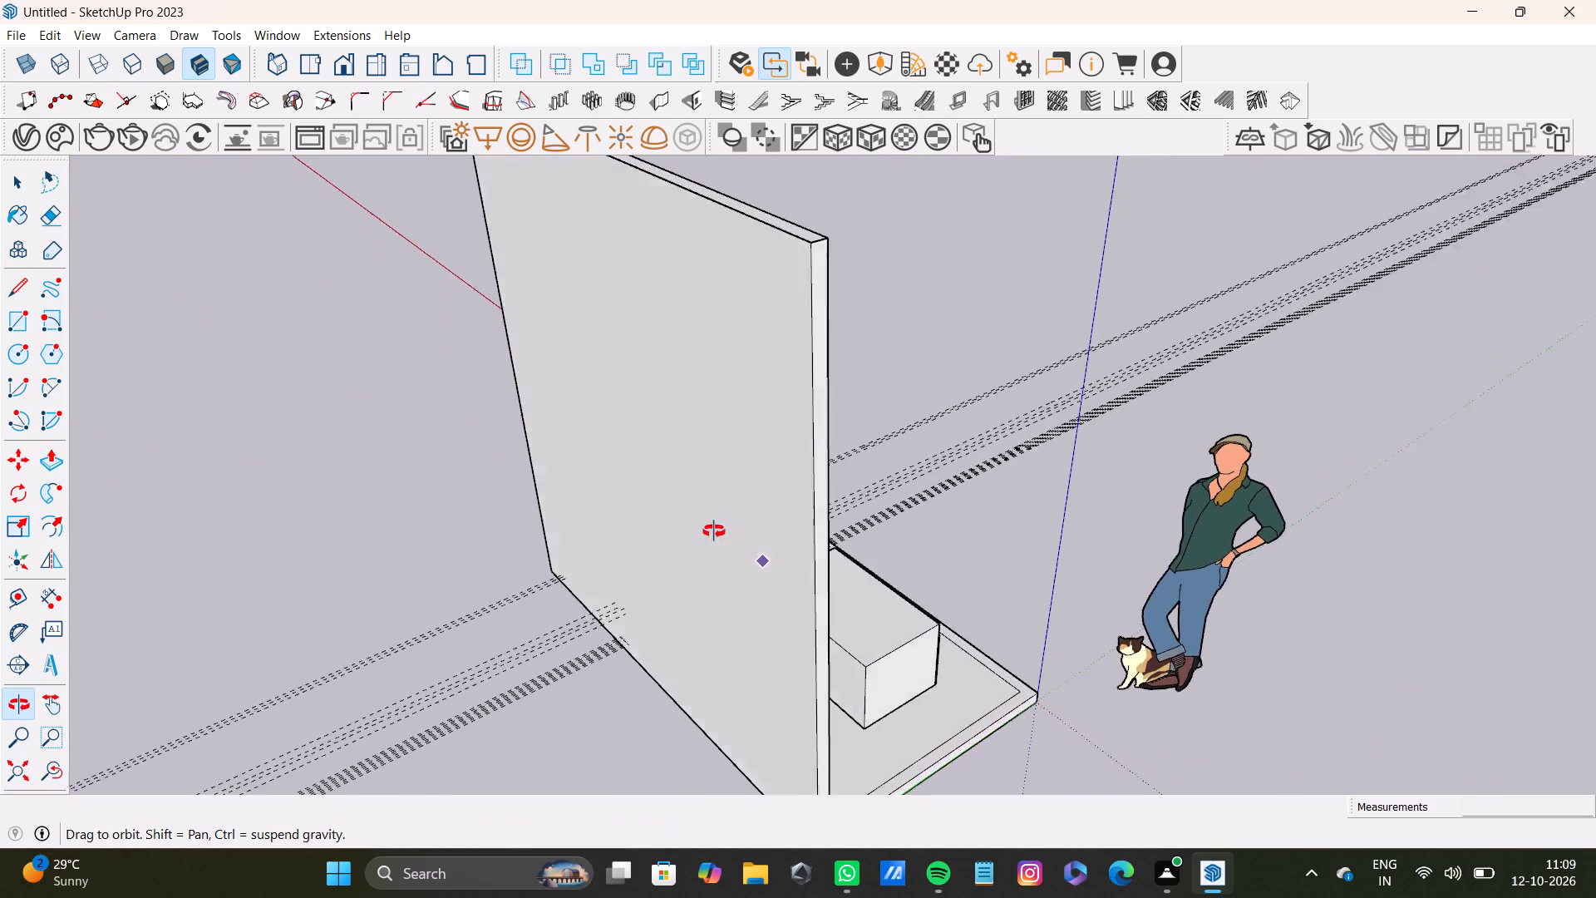
pyautogui.moveTo(714, 531); pyautogui.dragTo(82, 480, button='middle')
pyautogui.scroll(11, 835, 559)
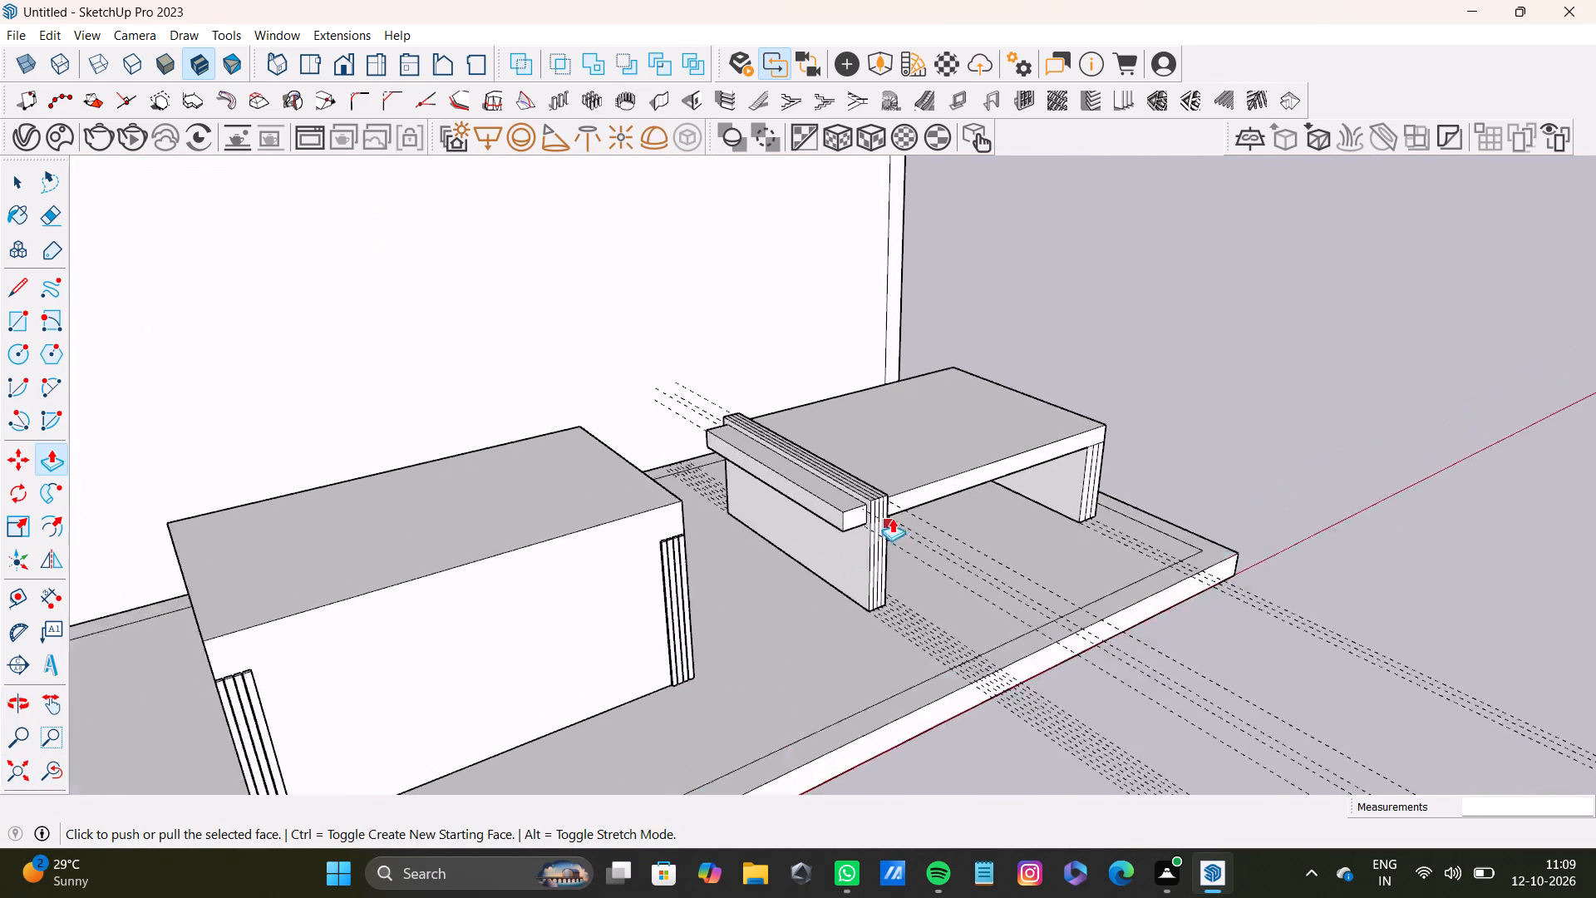
pyautogui.scroll(1, 892, 518)
pyautogui.moveTo(1034, 526); pyautogui.dragTo(751, 374, button='middle')
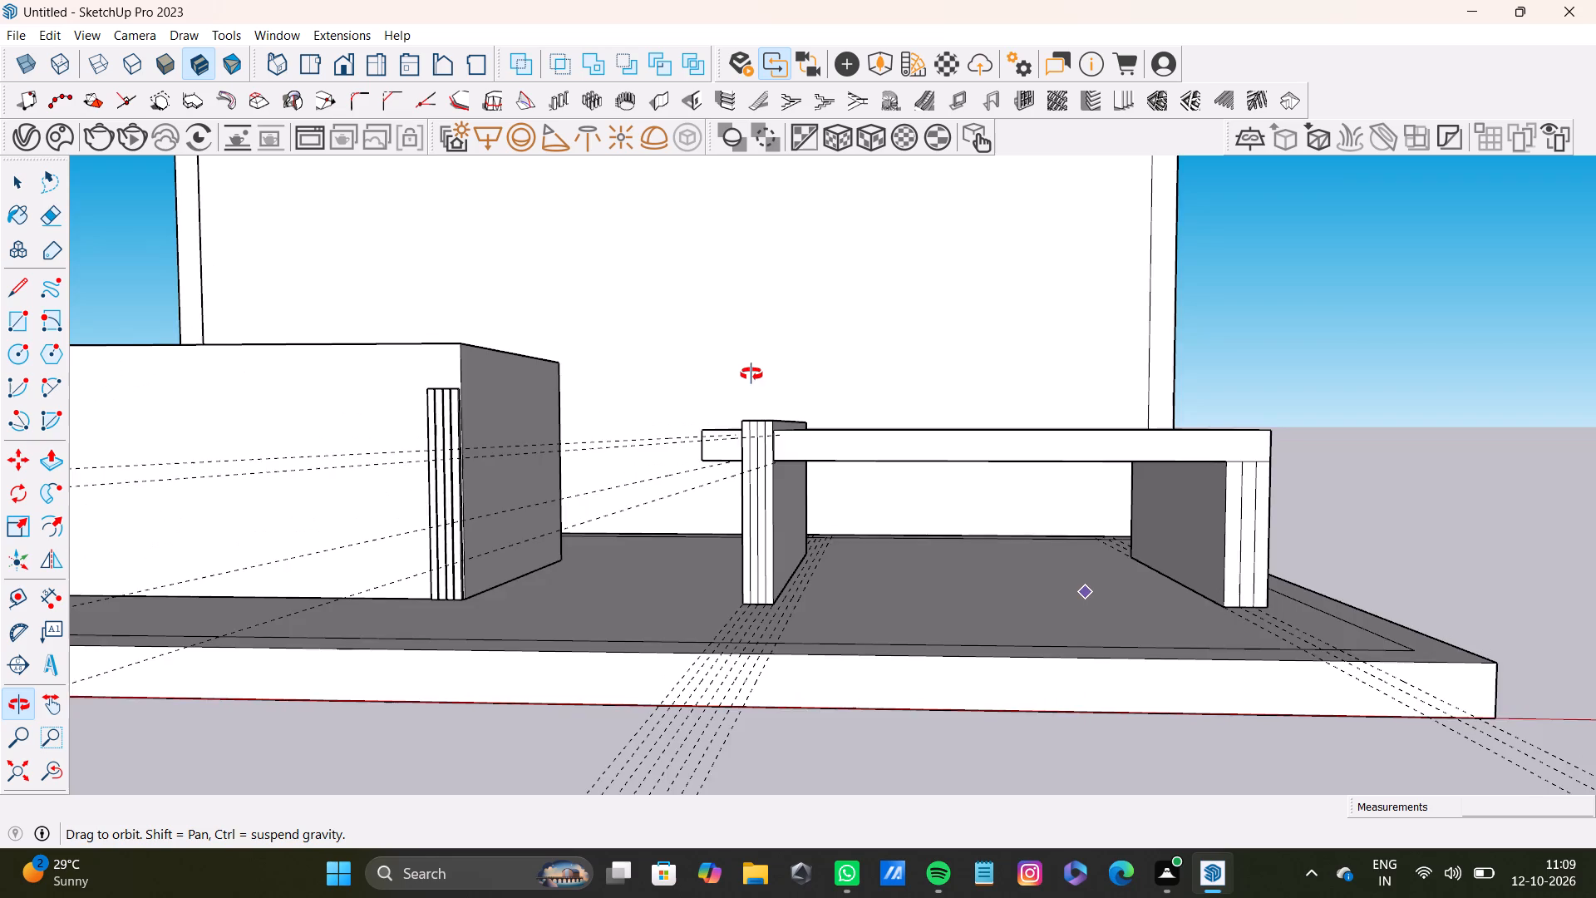
pyautogui.moveTo(751, 374); pyautogui.dragTo(883, 420, button='middle')
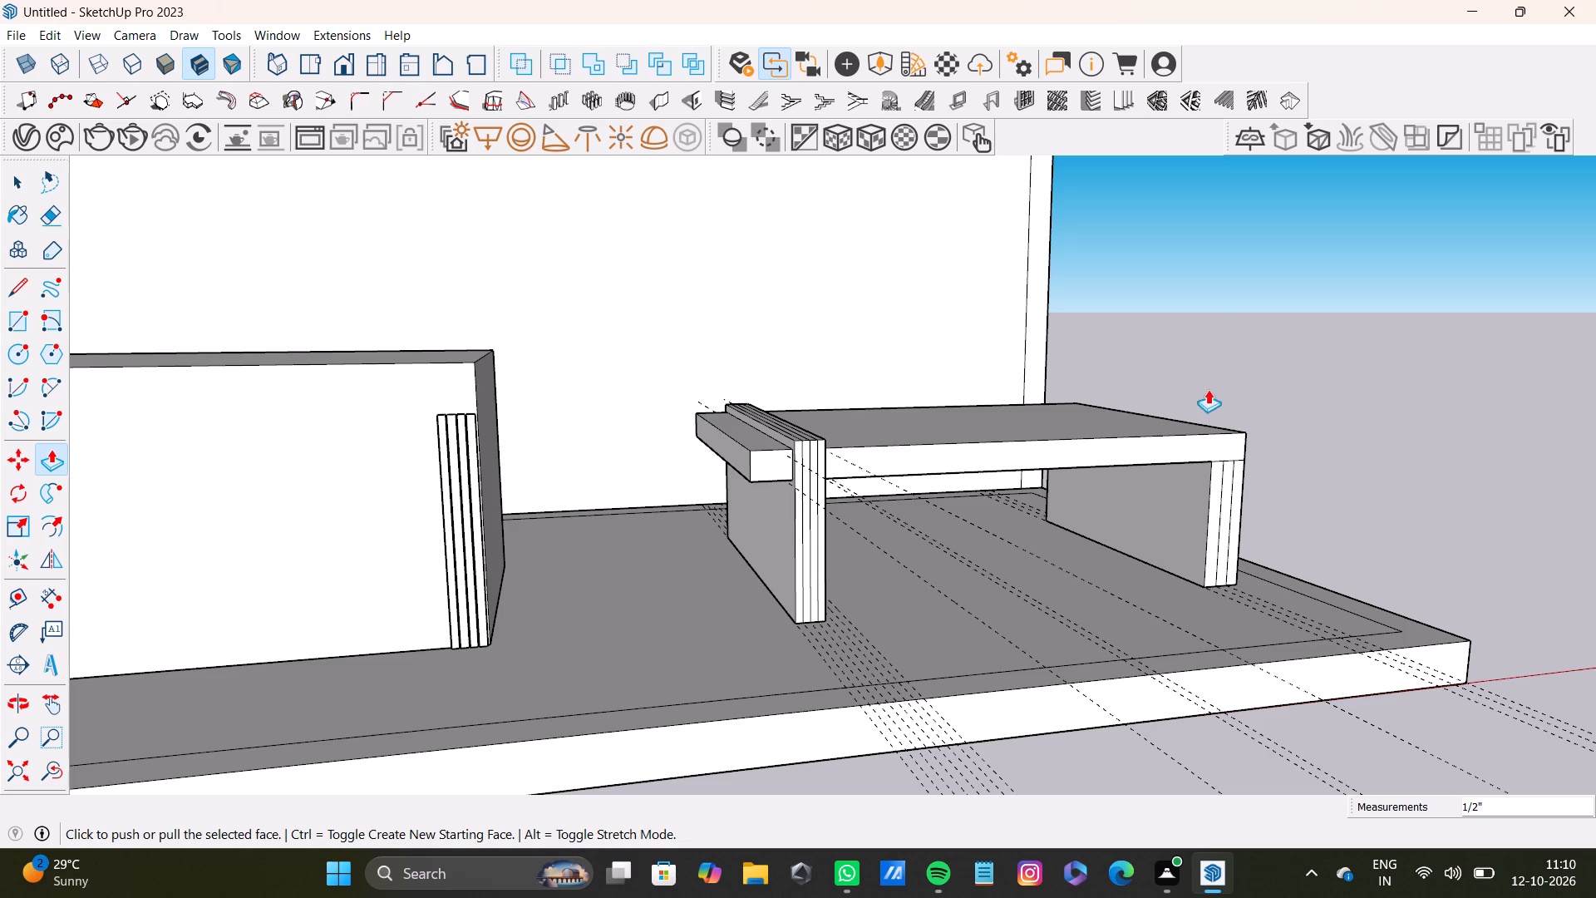
# Pull the end face of the bench top above the three-strip leg outward about 1 11/16" to form an overhang.
pyautogui.scroll(-6, 1166, 449)
pyautogui.keyDown('shift'); pyautogui.moveTo(1184, 481); pyautogui.dragTo(725, 478, button='middle'); pyautogui.keyUp('shift')
pyautogui.scroll(10, 858, 479)
pyautogui.press('space')
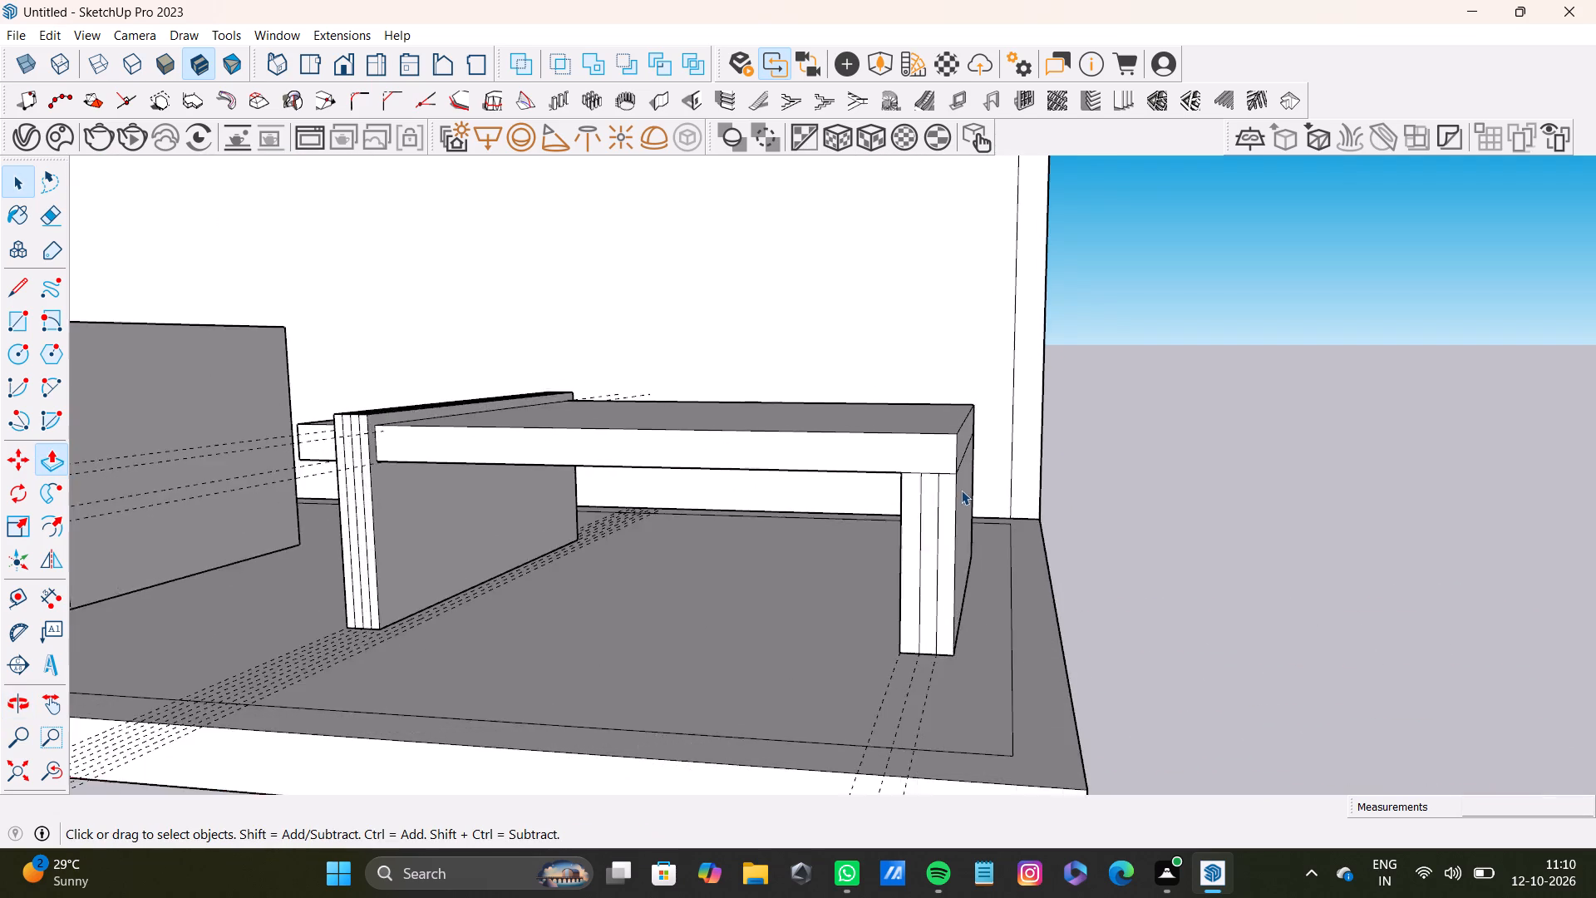
pyautogui.scroll(2, 961, 490)
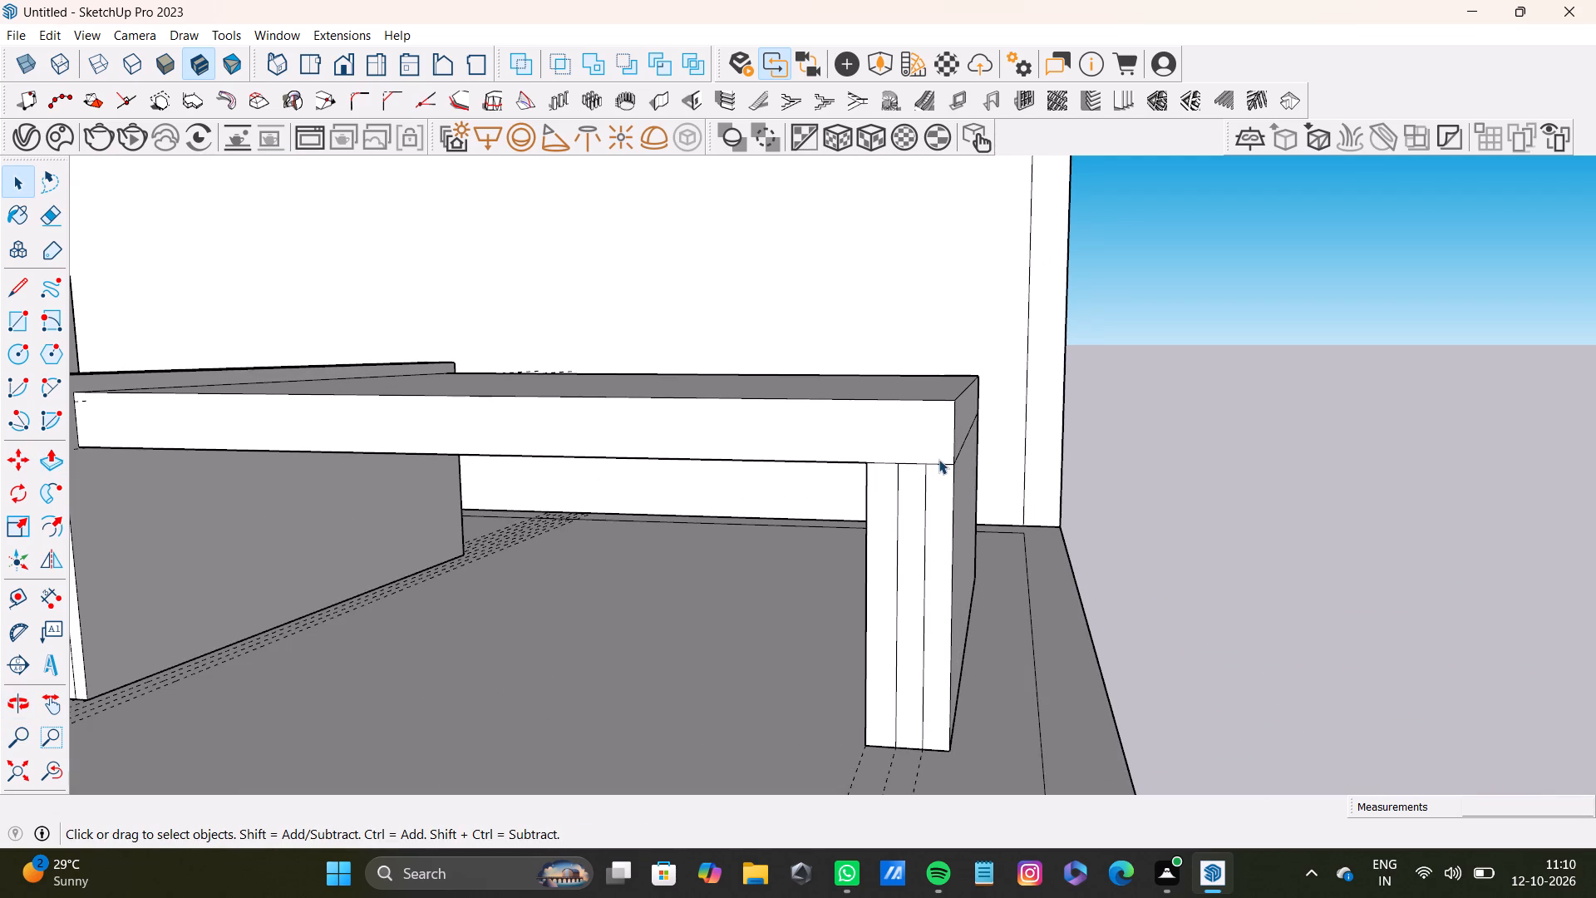
pyautogui.moveTo(976, 451); pyautogui.dragTo(884, 437, button='middle')
pyautogui.scroll(4, 888, 435)
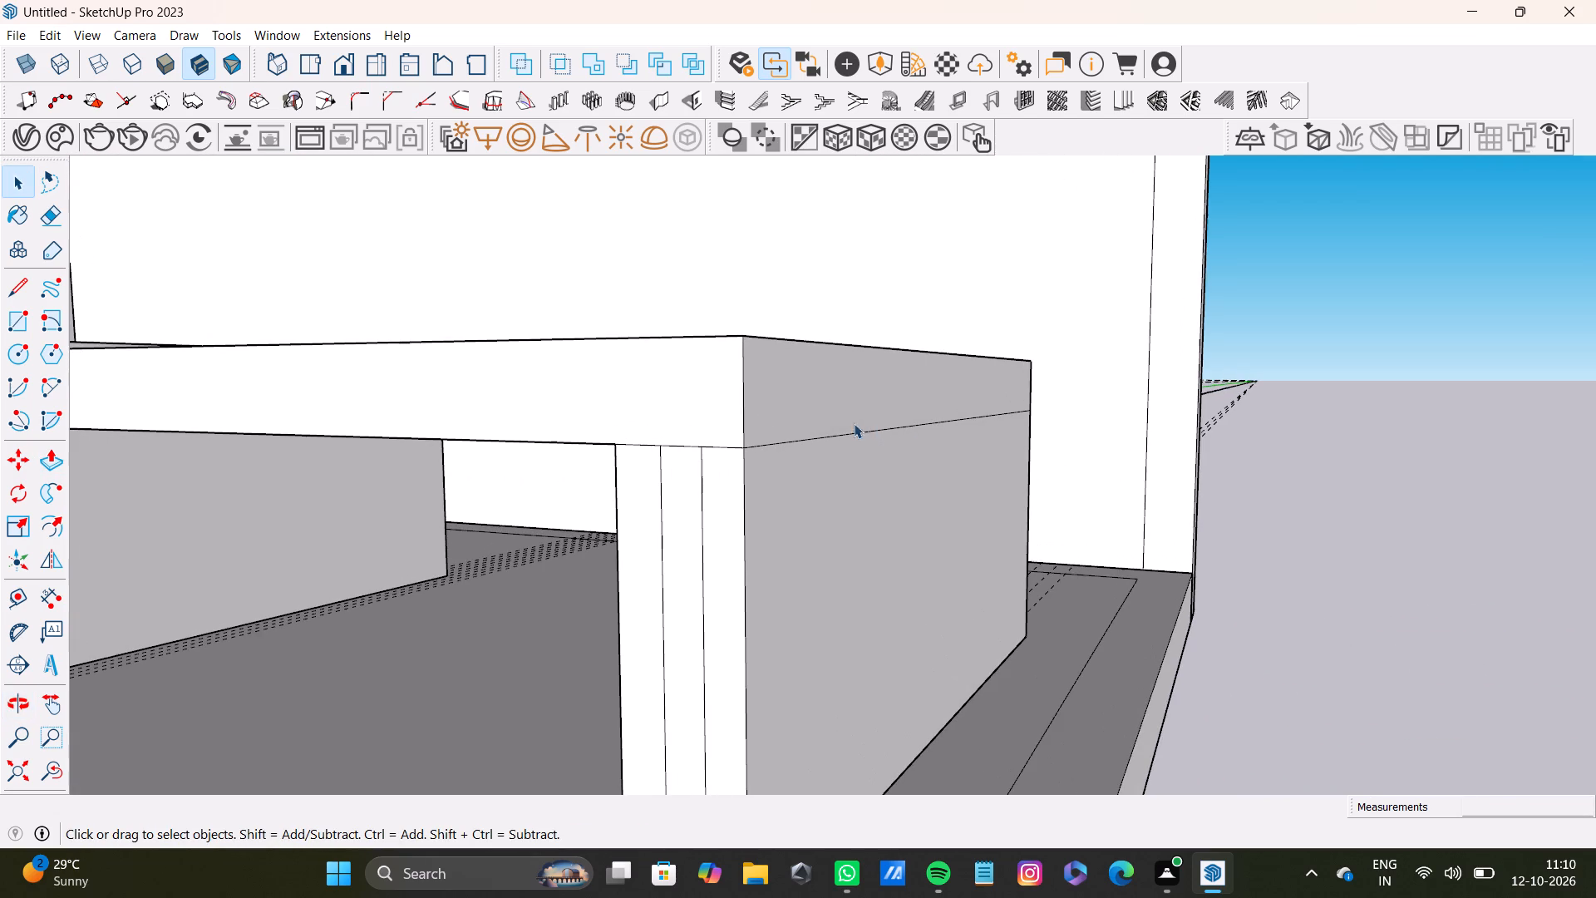
pyautogui.press('space')
pyautogui.click(789, 409)
pyautogui.press('p')
pyautogui.moveTo(789, 409); pyautogui.dragTo(874, 412)
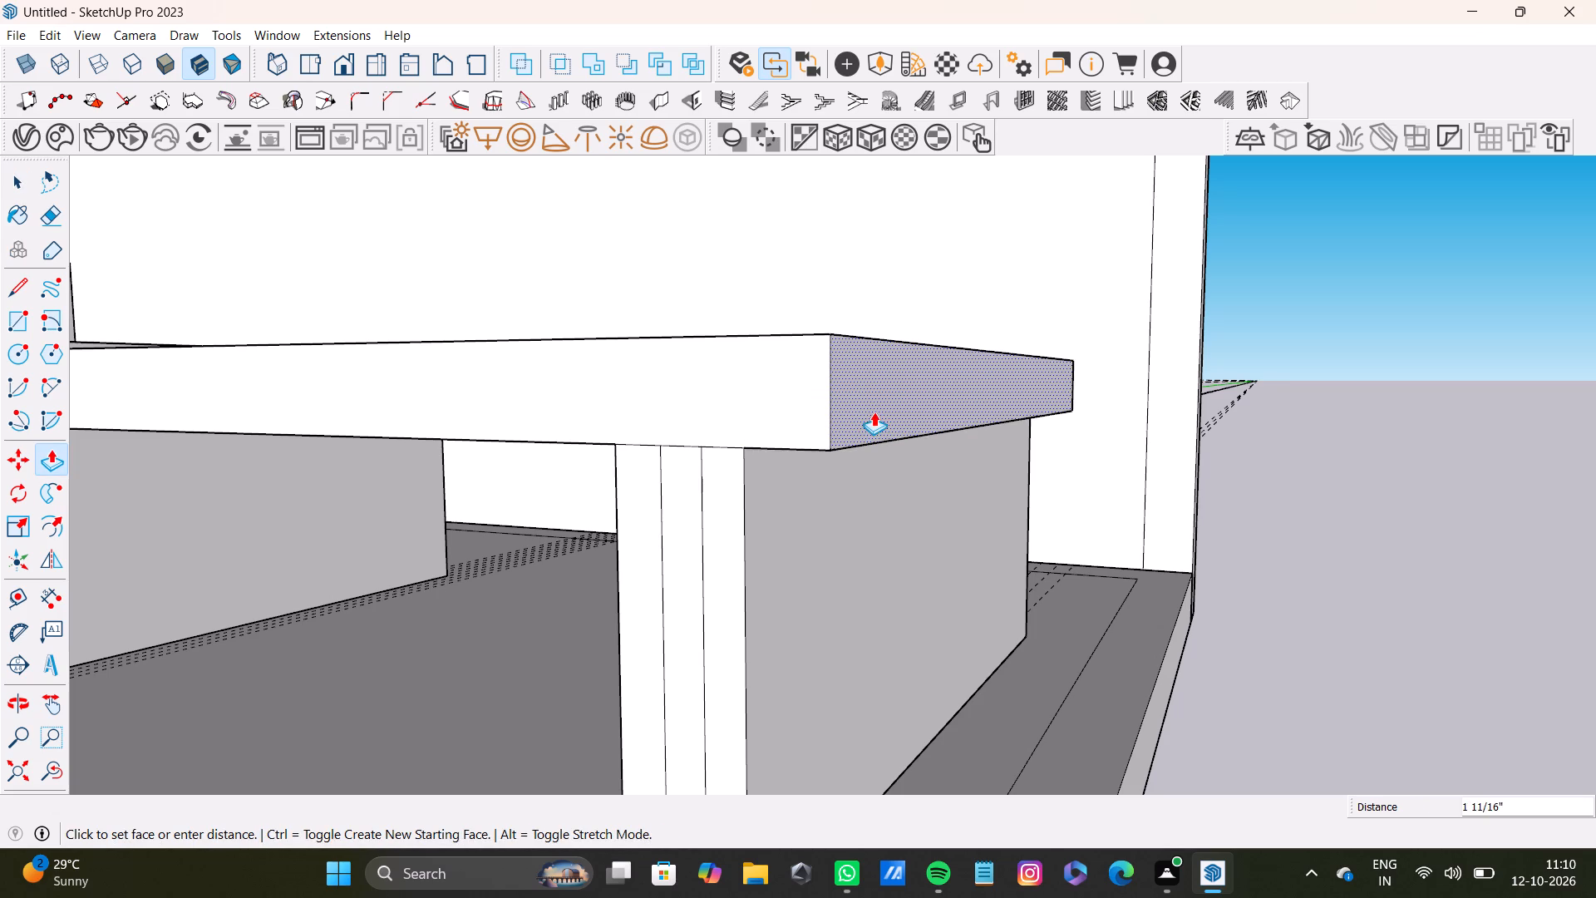
pyautogui.moveTo(874, 412); pyautogui.dragTo(883, 418)
# Examine the bench top's new overhang and the three-strip leg beneath it from several angles.
pyautogui.scroll(-15, 868, 396)
pyautogui.moveTo(791, 447); pyautogui.dragTo(1045, 416, button='middle')
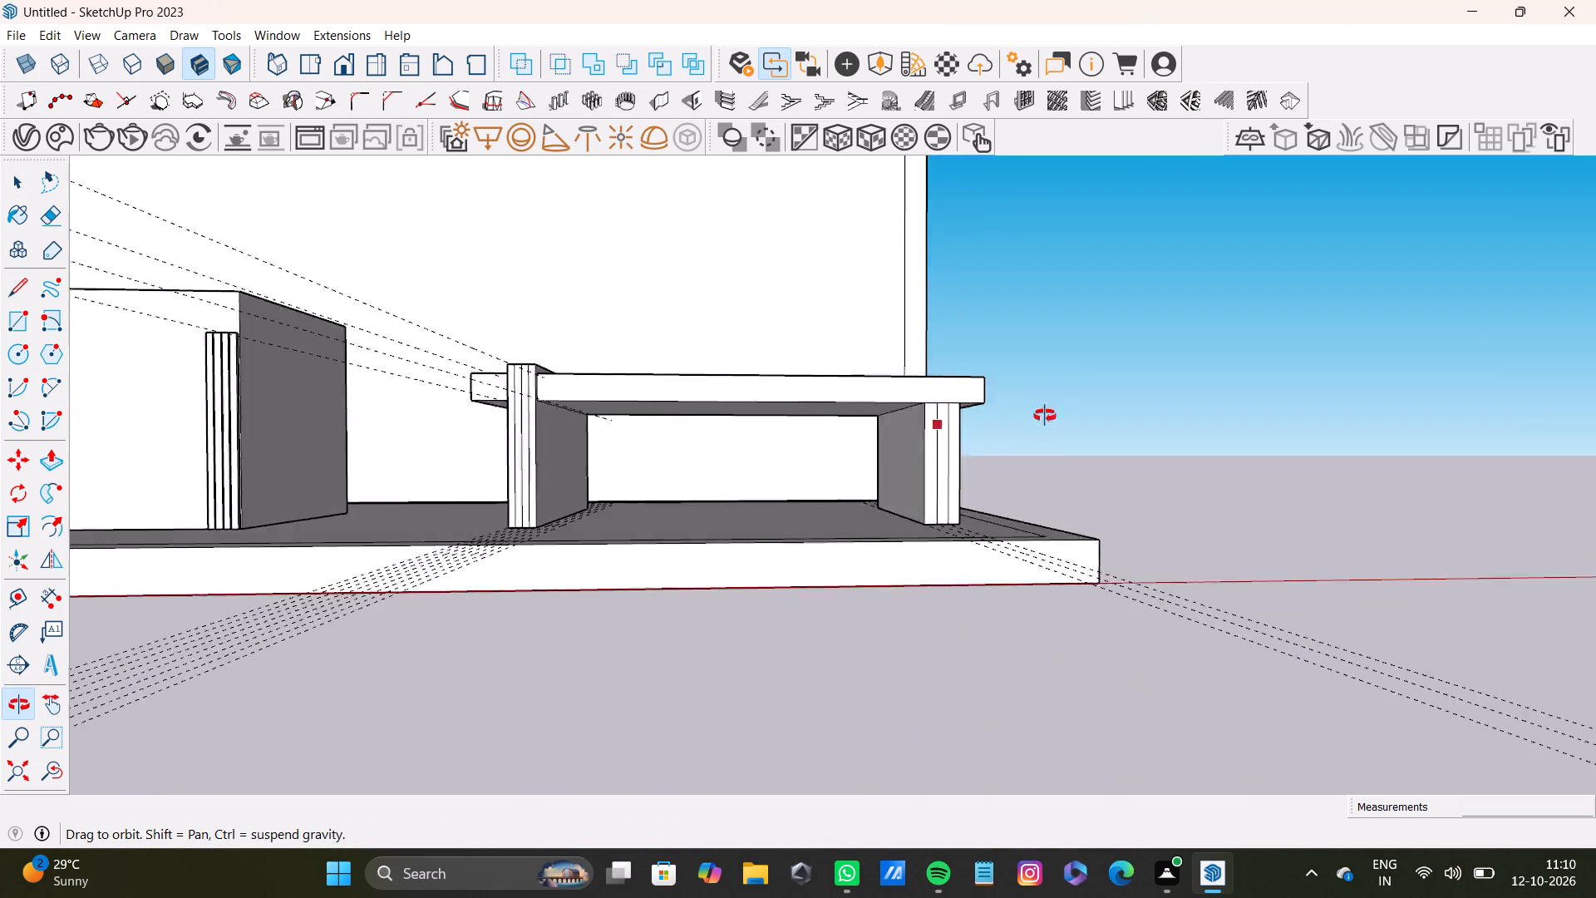
pyautogui.moveTo(1045, 416); pyautogui.dragTo(1009, 447, button='middle')
pyautogui.scroll(4, 930, 501)
pyautogui.moveTo(954, 491); pyautogui.dragTo(933, 485, button='middle')
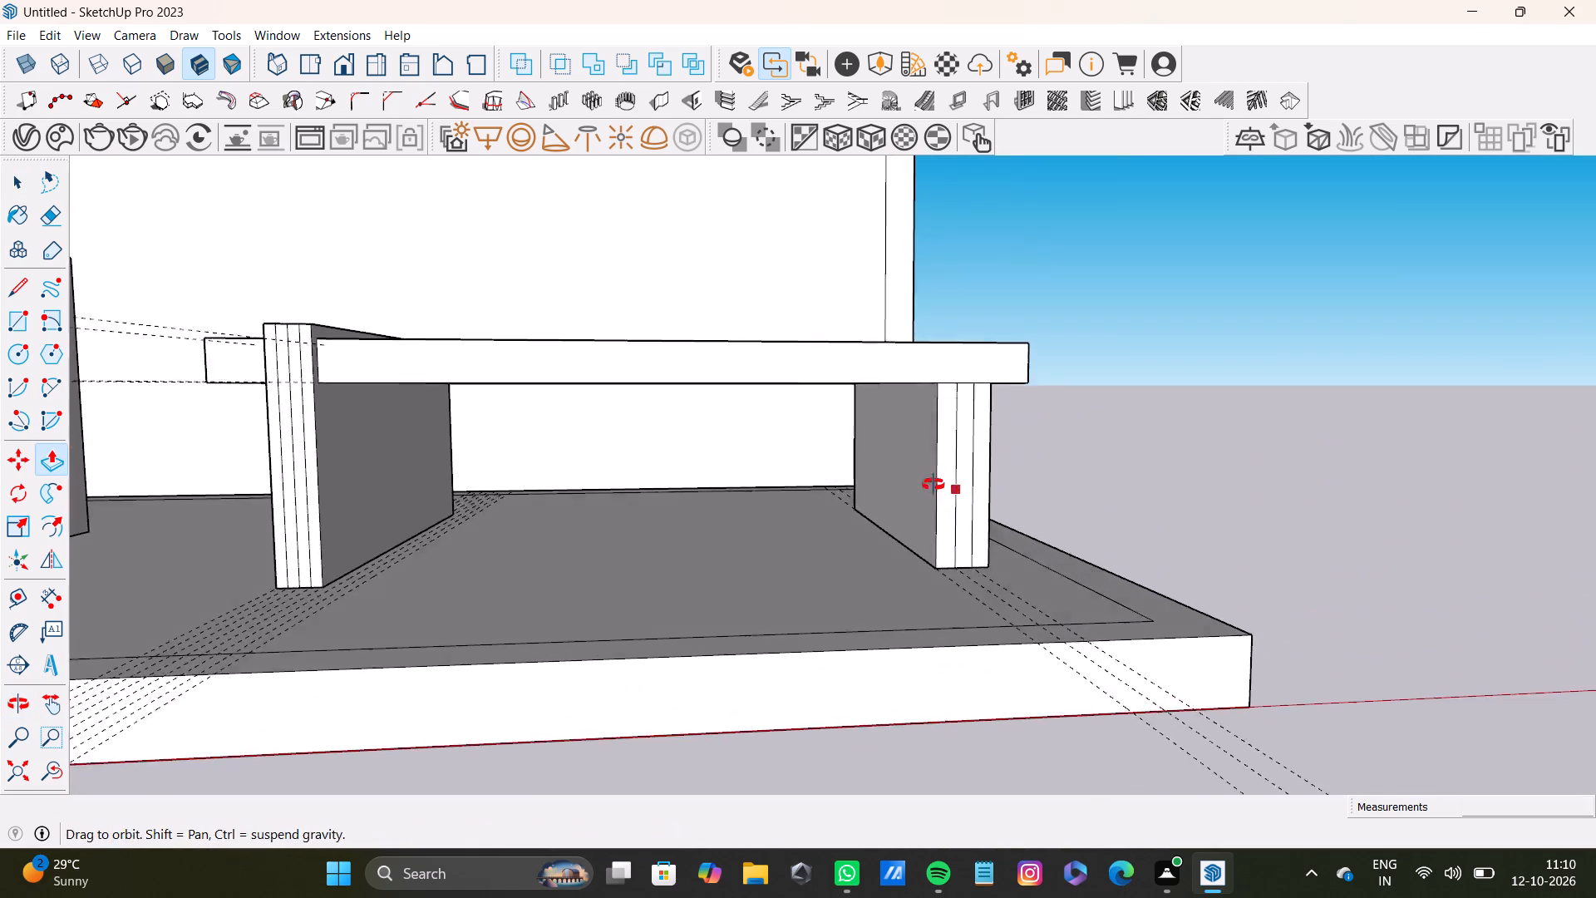
pyautogui.moveTo(933, 485); pyautogui.dragTo(884, 484, button='middle')
pyautogui.press('space')
pyautogui.moveTo(889, 461); pyautogui.dragTo(949, 484, button='middle')
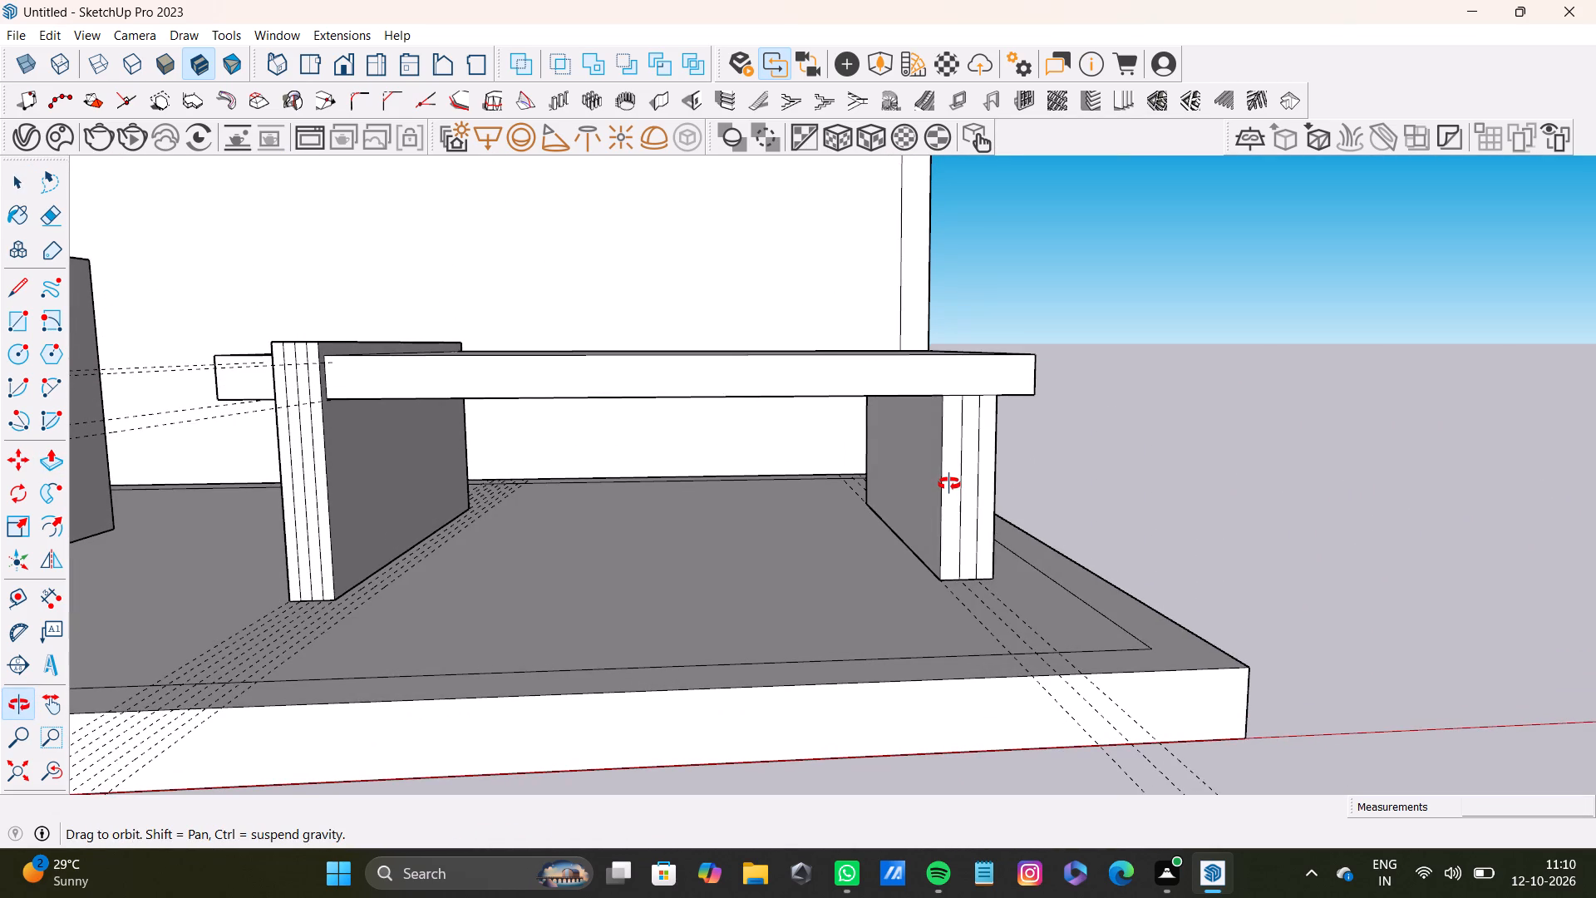
pyautogui.moveTo(949, 484); pyautogui.dragTo(896, 466, button='middle')
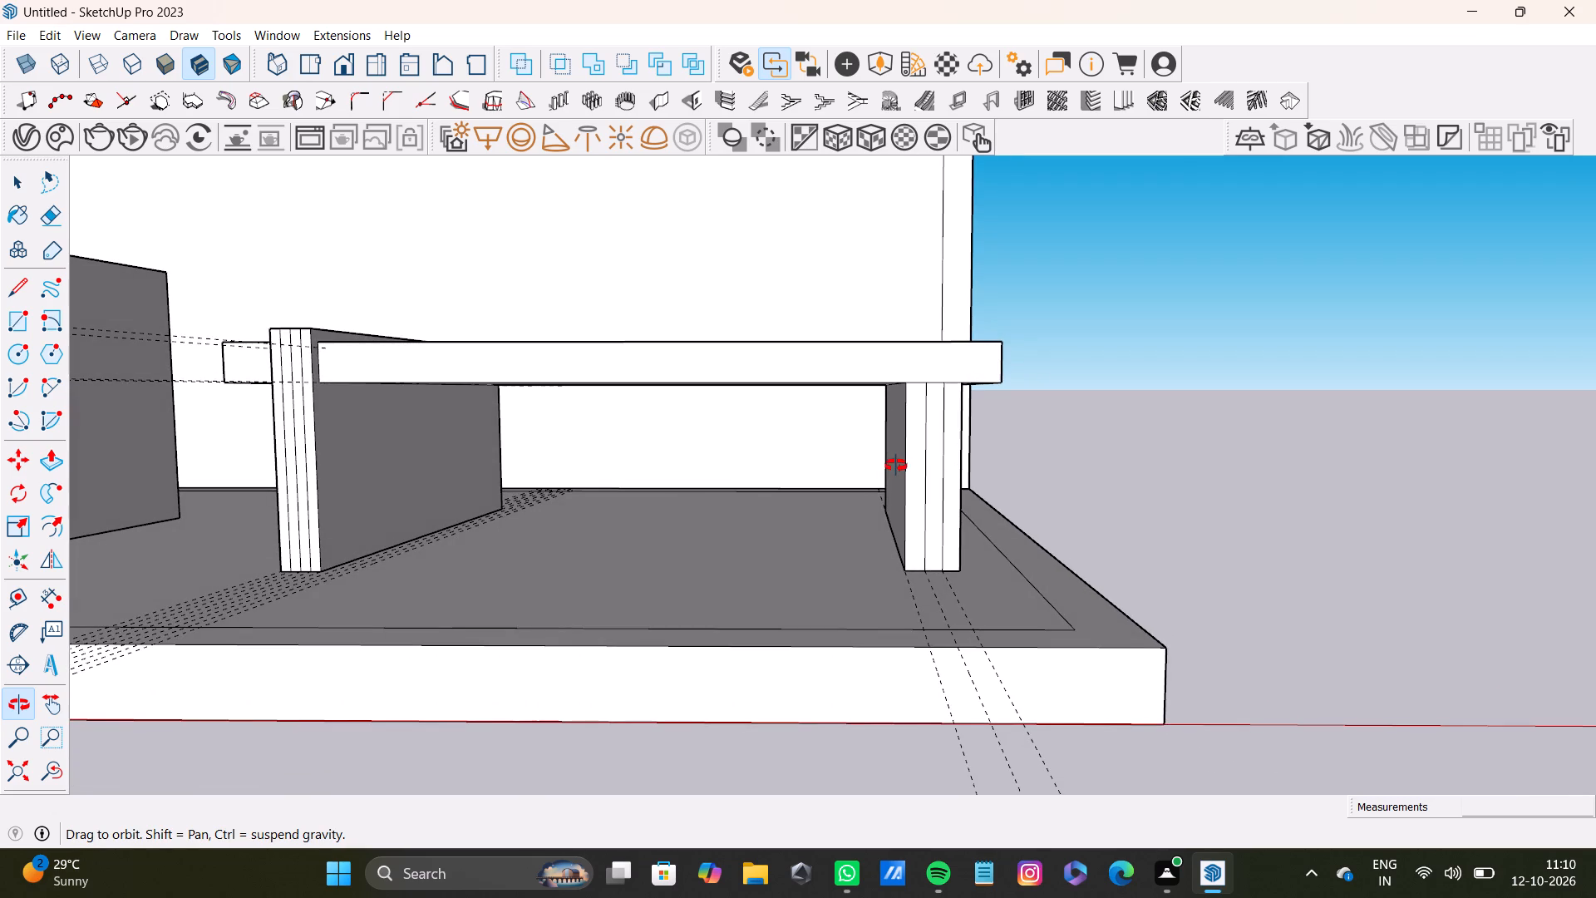
pyautogui.moveTo(896, 466); pyautogui.dragTo(864, 567, button='middle')
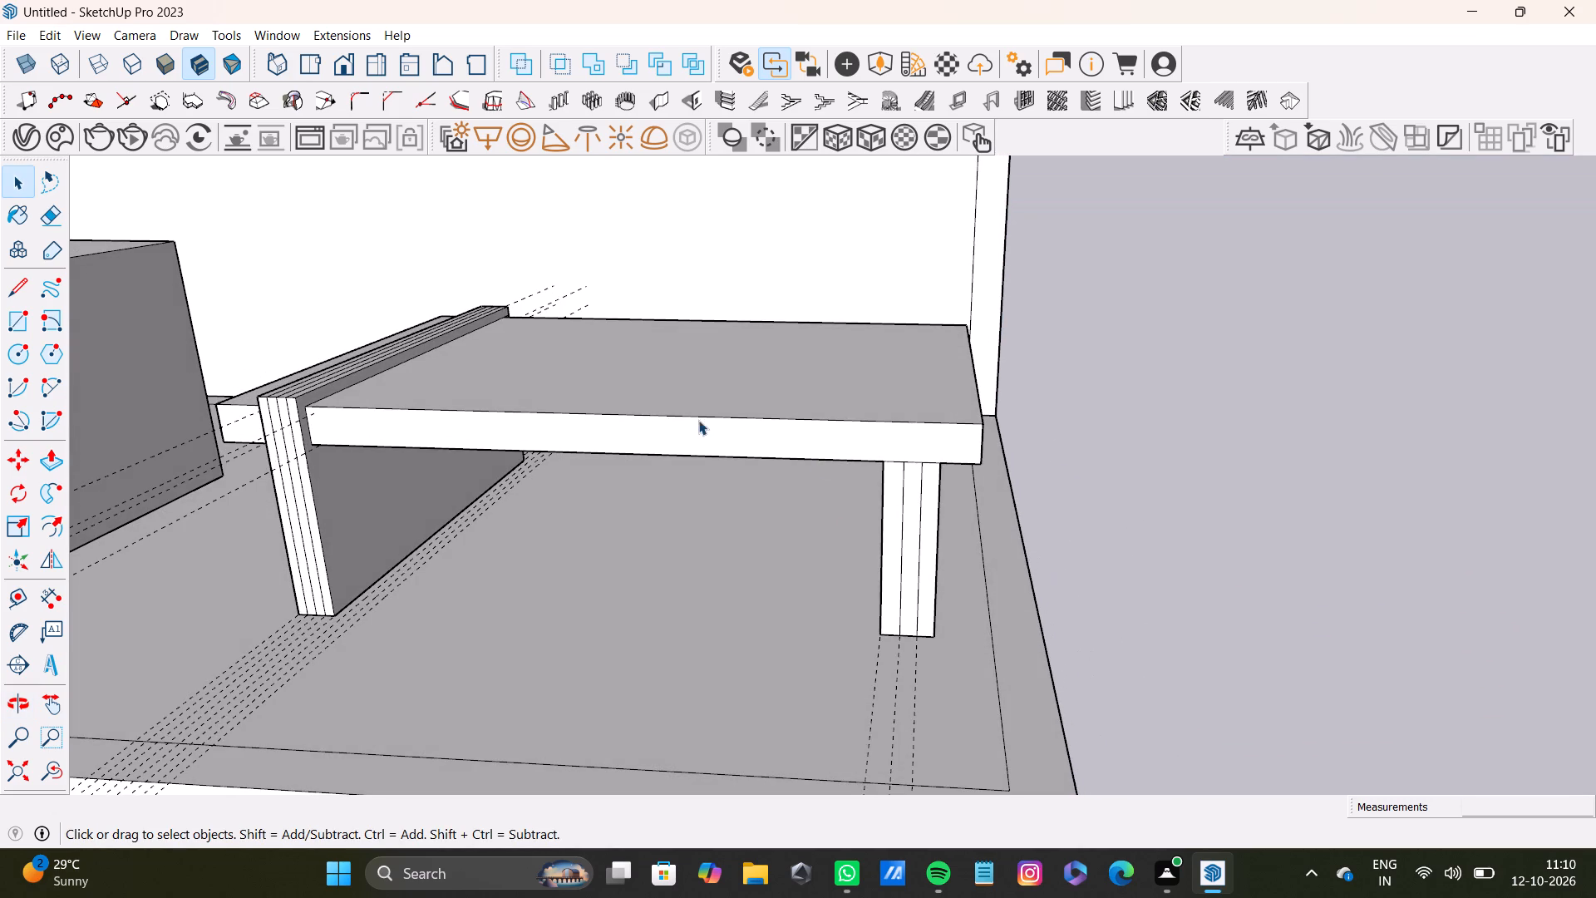
pyautogui.scroll(-4, 731, 442)
pyautogui.keyDown('shift'); pyautogui.moveTo(741, 442); pyautogui.dragTo(843, 529, button='middle'); pyautogui.keyUp('shift')
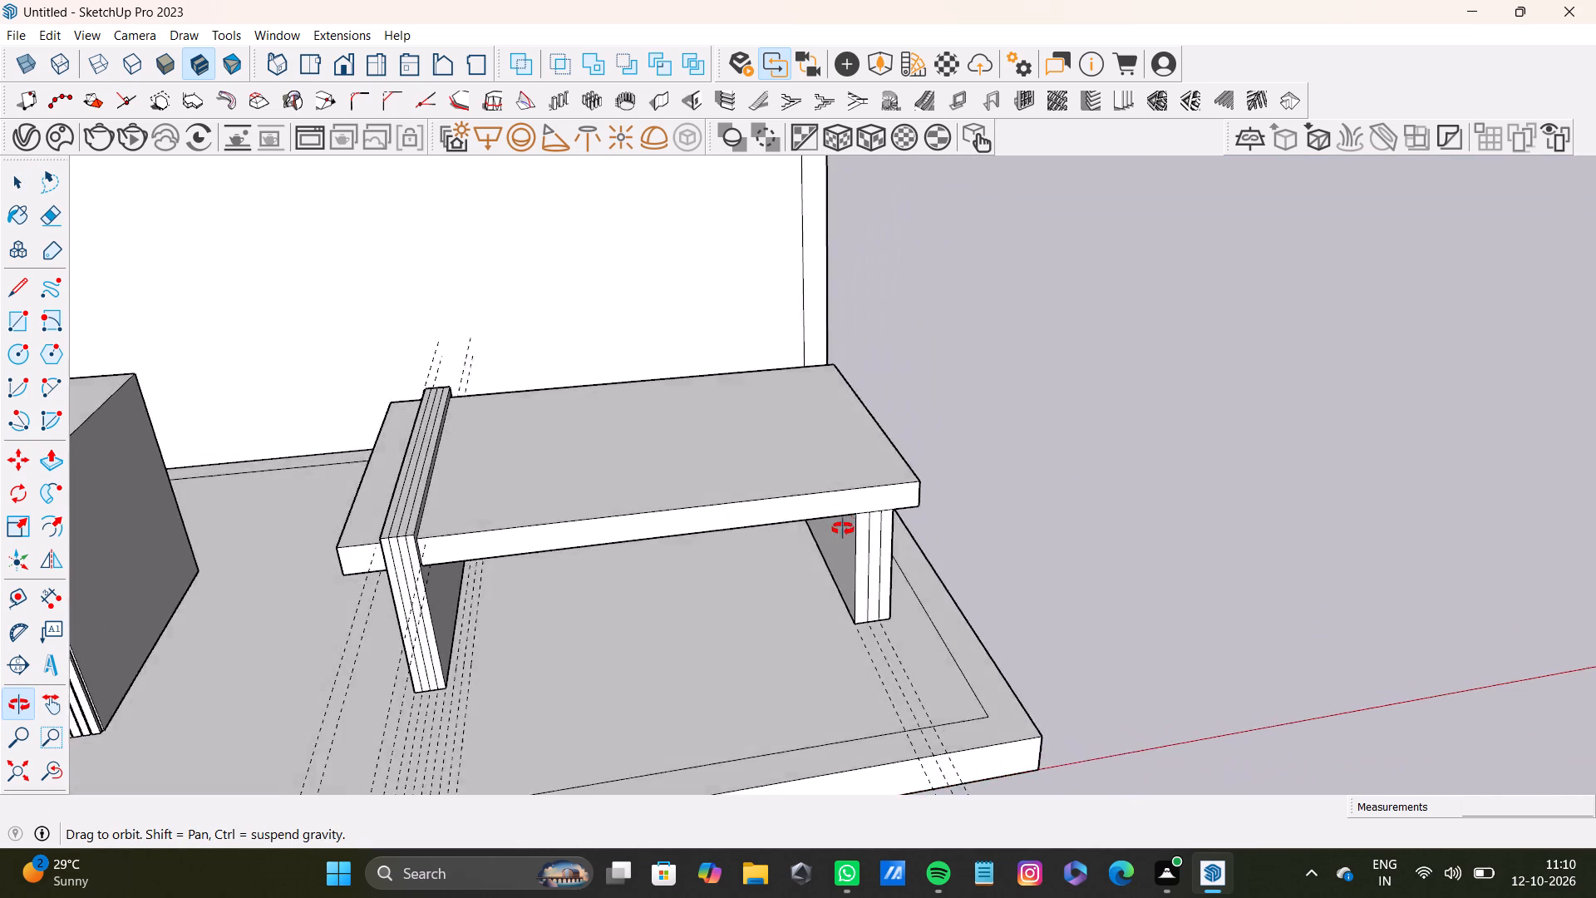
pyautogui.keyDown('shift'); pyautogui.moveTo(843, 529); pyautogui.dragTo(761, 332, button='middle'); pyautogui.keyUp('shift')
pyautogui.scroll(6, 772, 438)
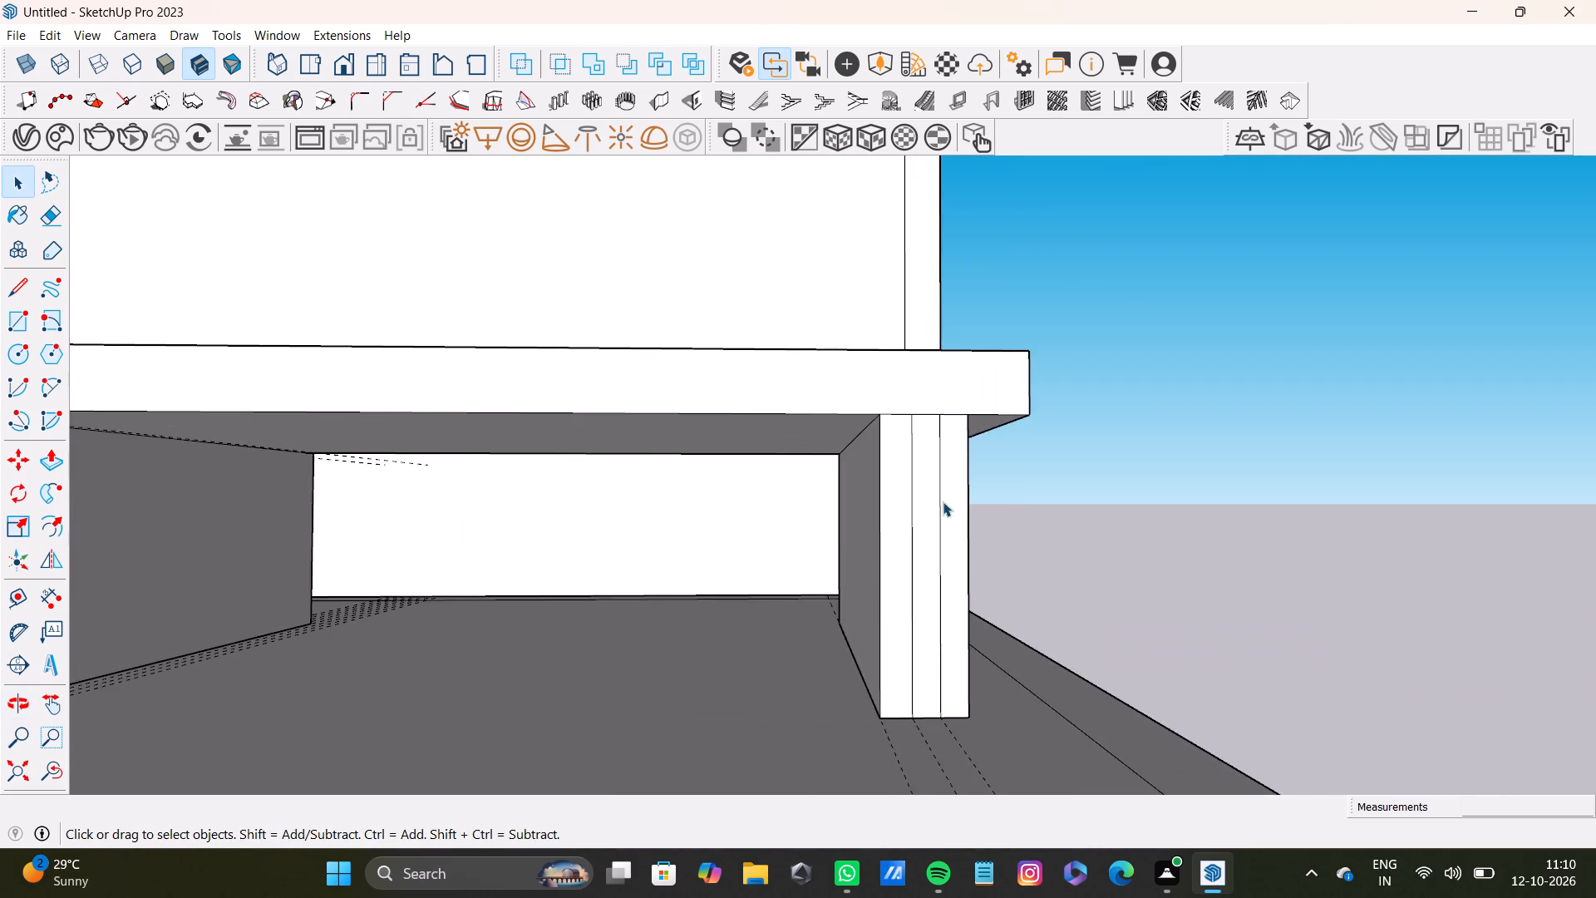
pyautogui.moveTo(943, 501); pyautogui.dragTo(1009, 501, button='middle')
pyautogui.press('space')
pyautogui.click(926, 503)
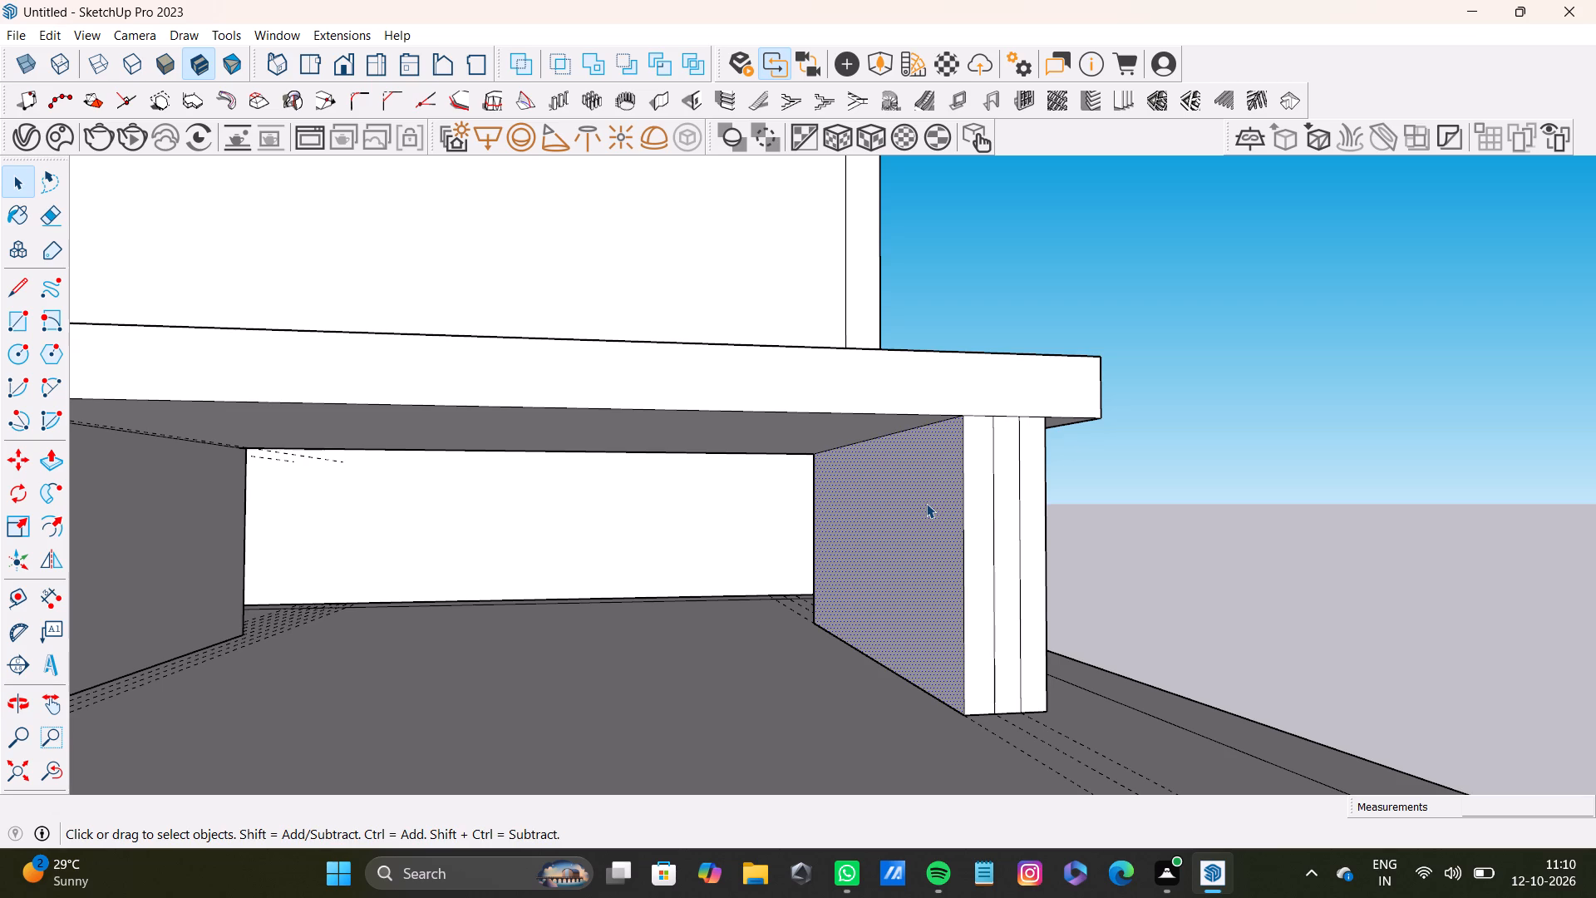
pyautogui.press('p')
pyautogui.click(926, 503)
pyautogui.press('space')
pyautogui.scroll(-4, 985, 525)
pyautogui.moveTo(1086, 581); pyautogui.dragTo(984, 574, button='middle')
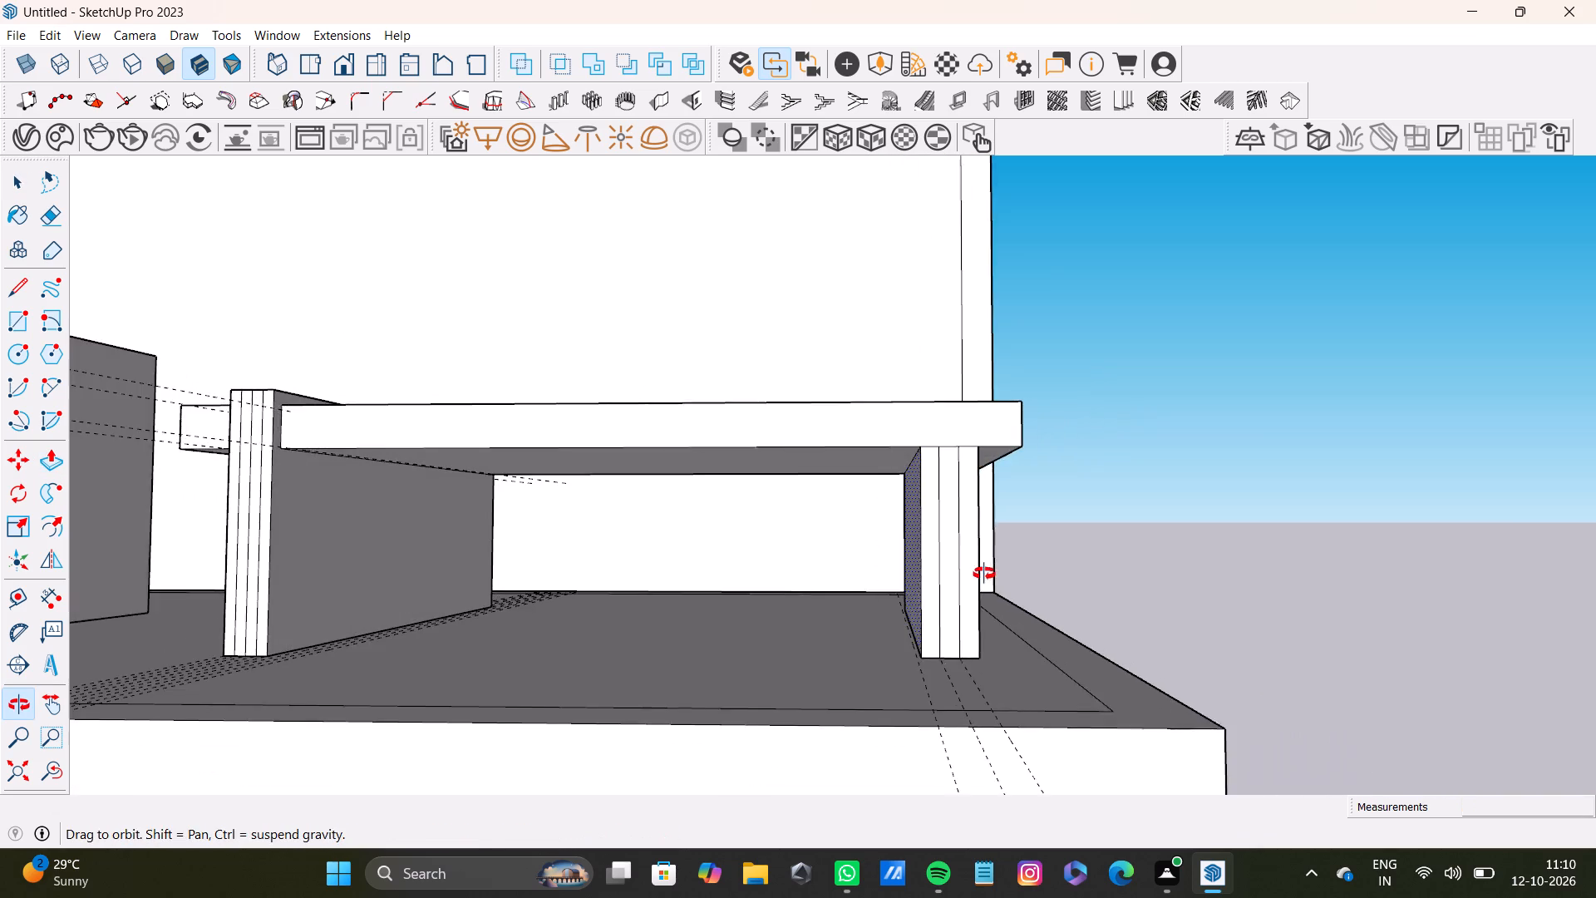
# Select the whole bench with its top and legs and scale it up uniformly by about 1.15.
pyautogui.moveTo(984, 574); pyautogui.dragTo(983, 575, button='middle')
pyautogui.scroll(-9, 983, 575)
pyautogui.keyDown('shift'); pyautogui.moveTo(869, 539); pyautogui.dragTo(919, 629, button='middle'); pyautogui.keyUp('shift')
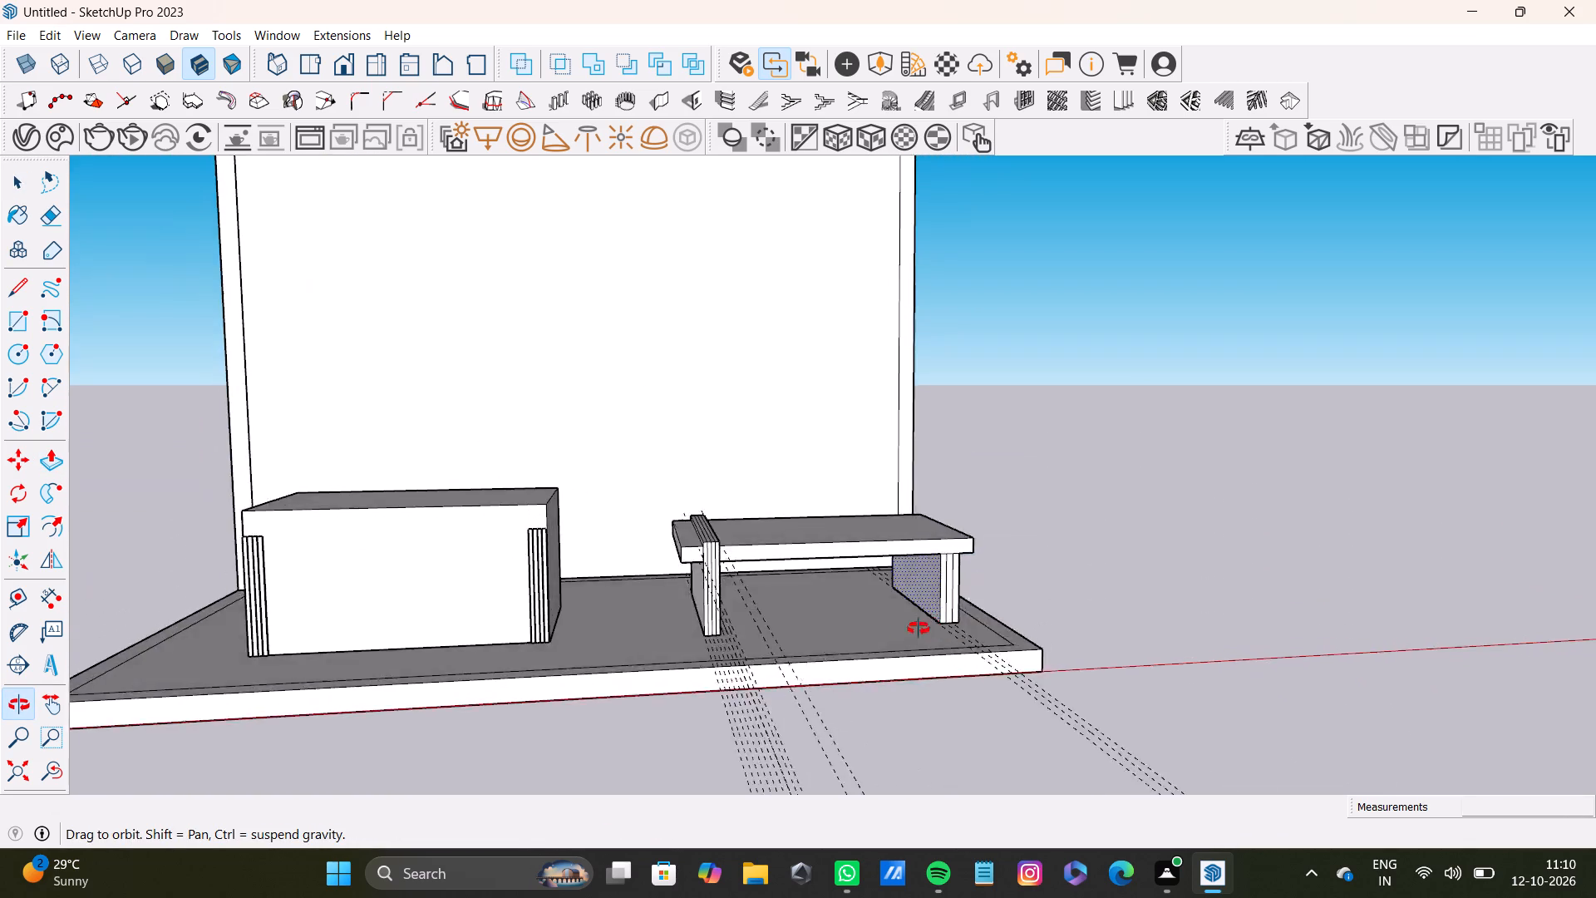
pyautogui.keyDown('shift'); pyautogui.moveTo(919, 629); pyautogui.dragTo(893, 632, button='middle'); pyautogui.keyUp('shift')
pyautogui.scroll(-4, 831, 588)
pyautogui.moveTo(827, 546); pyautogui.dragTo(800, 693, button='middle')
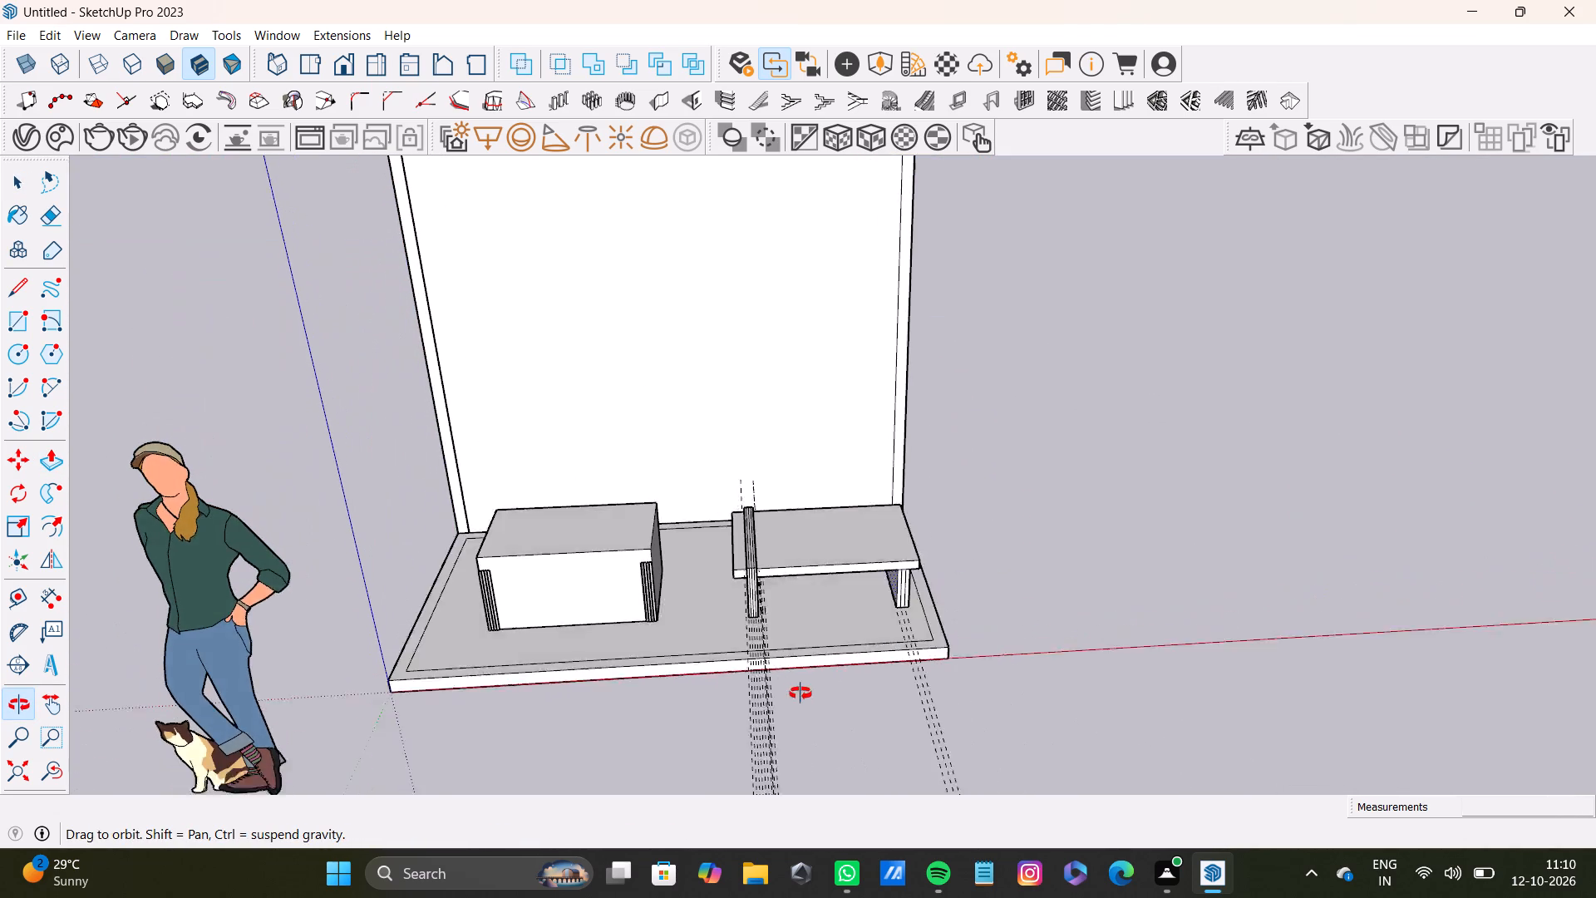
pyautogui.moveTo(800, 693); pyautogui.dragTo(796, 697, button='middle')
pyautogui.moveTo(691, 461); pyautogui.dragTo(929, 624)
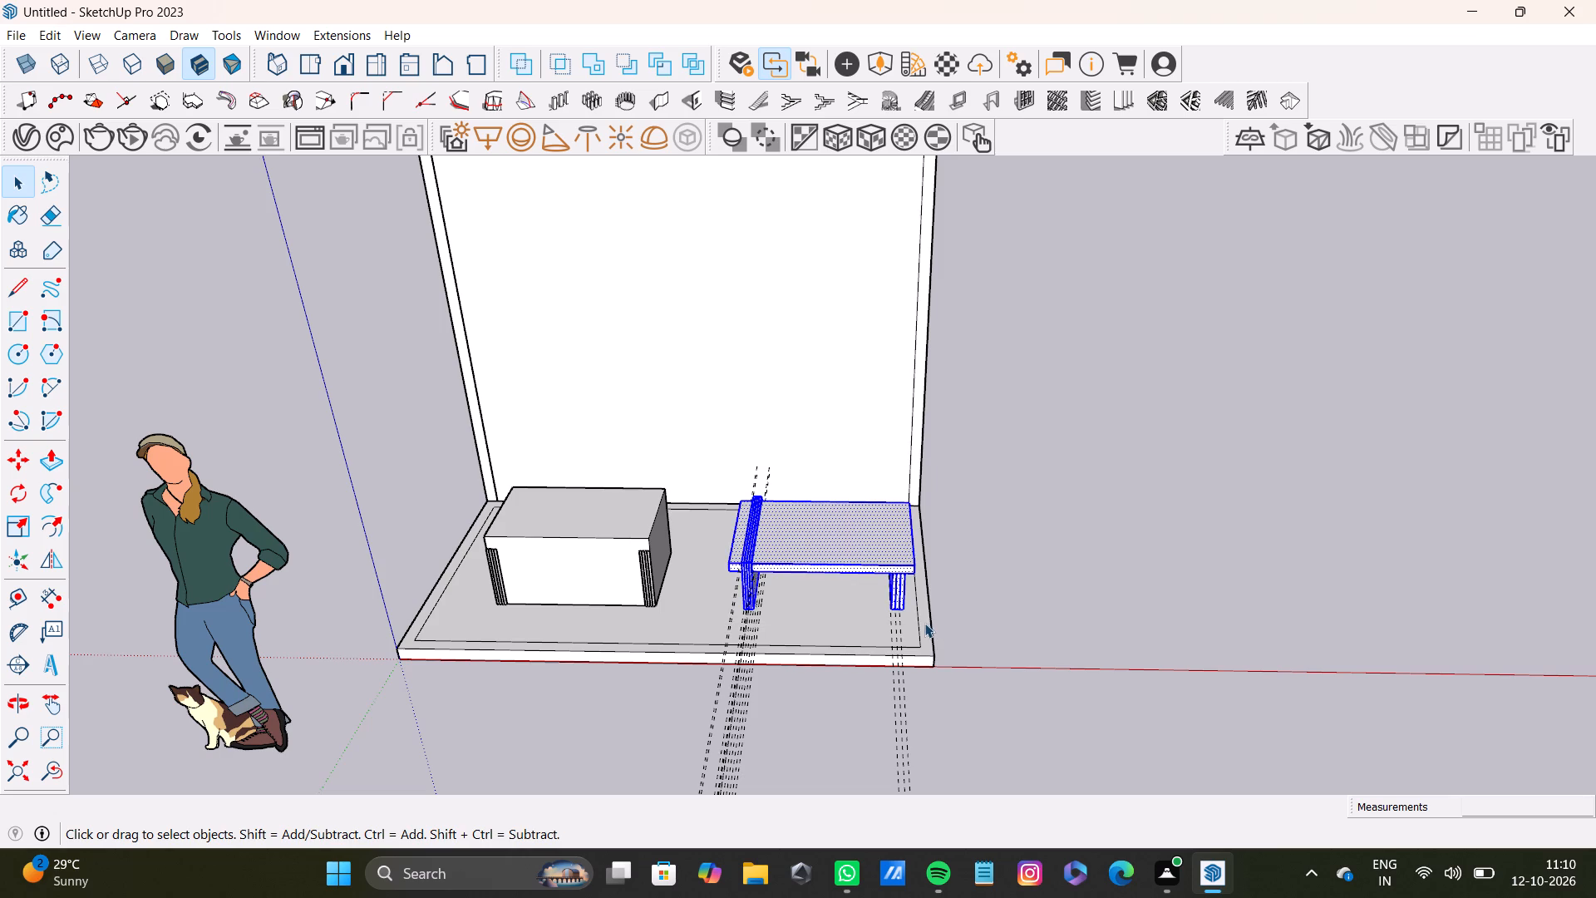
pyautogui.press('s')
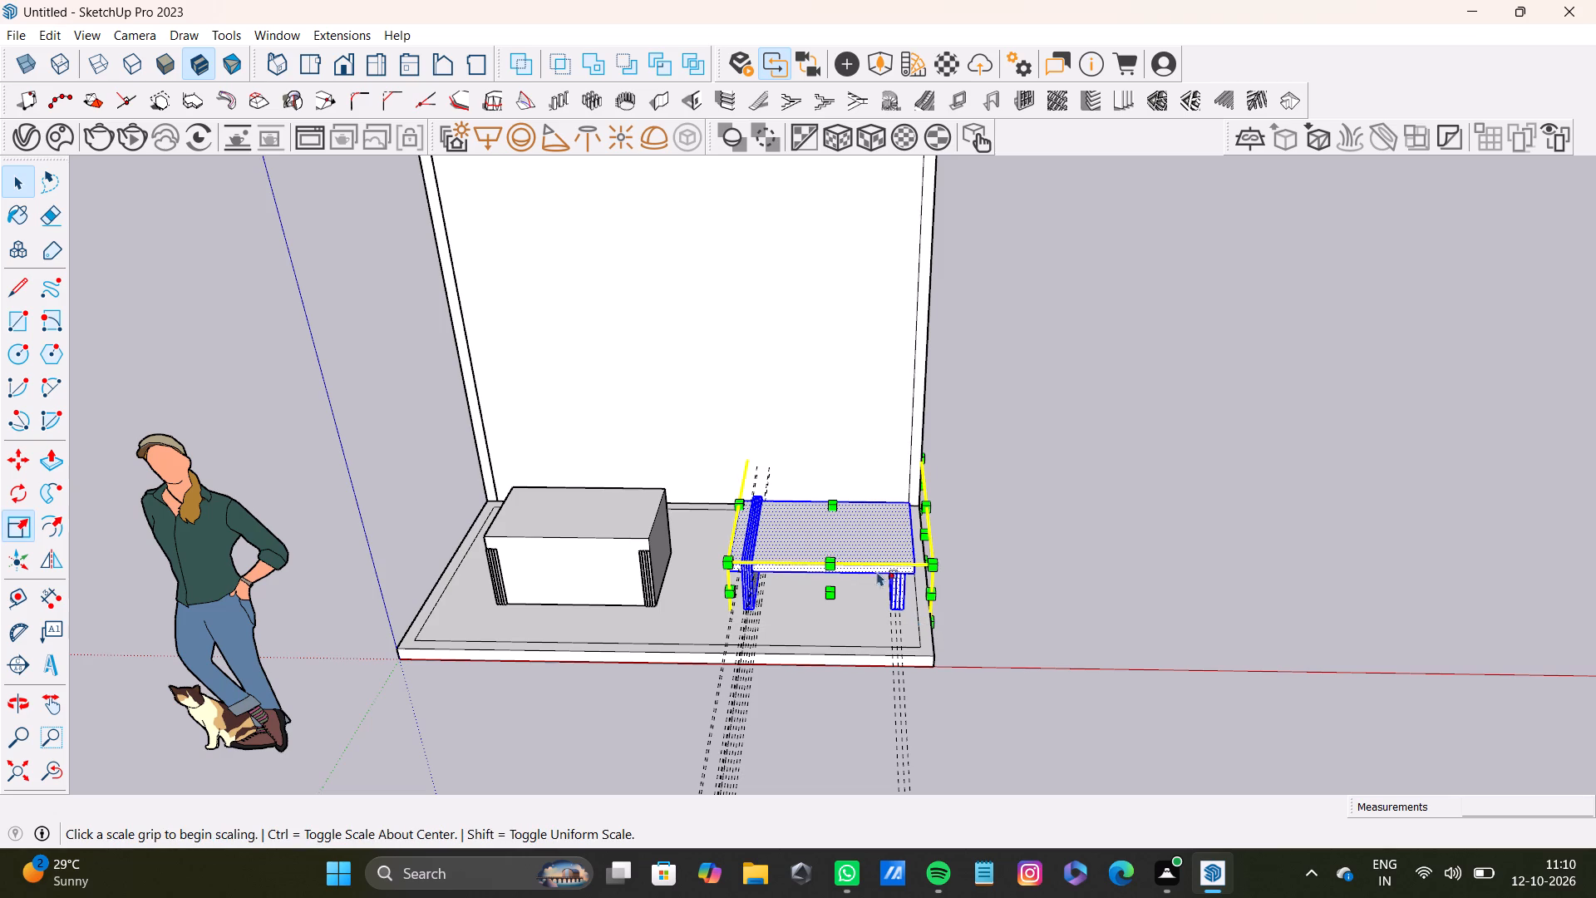
pyautogui.moveTo(972, 524); pyautogui.dragTo(323, 493, button='middle')
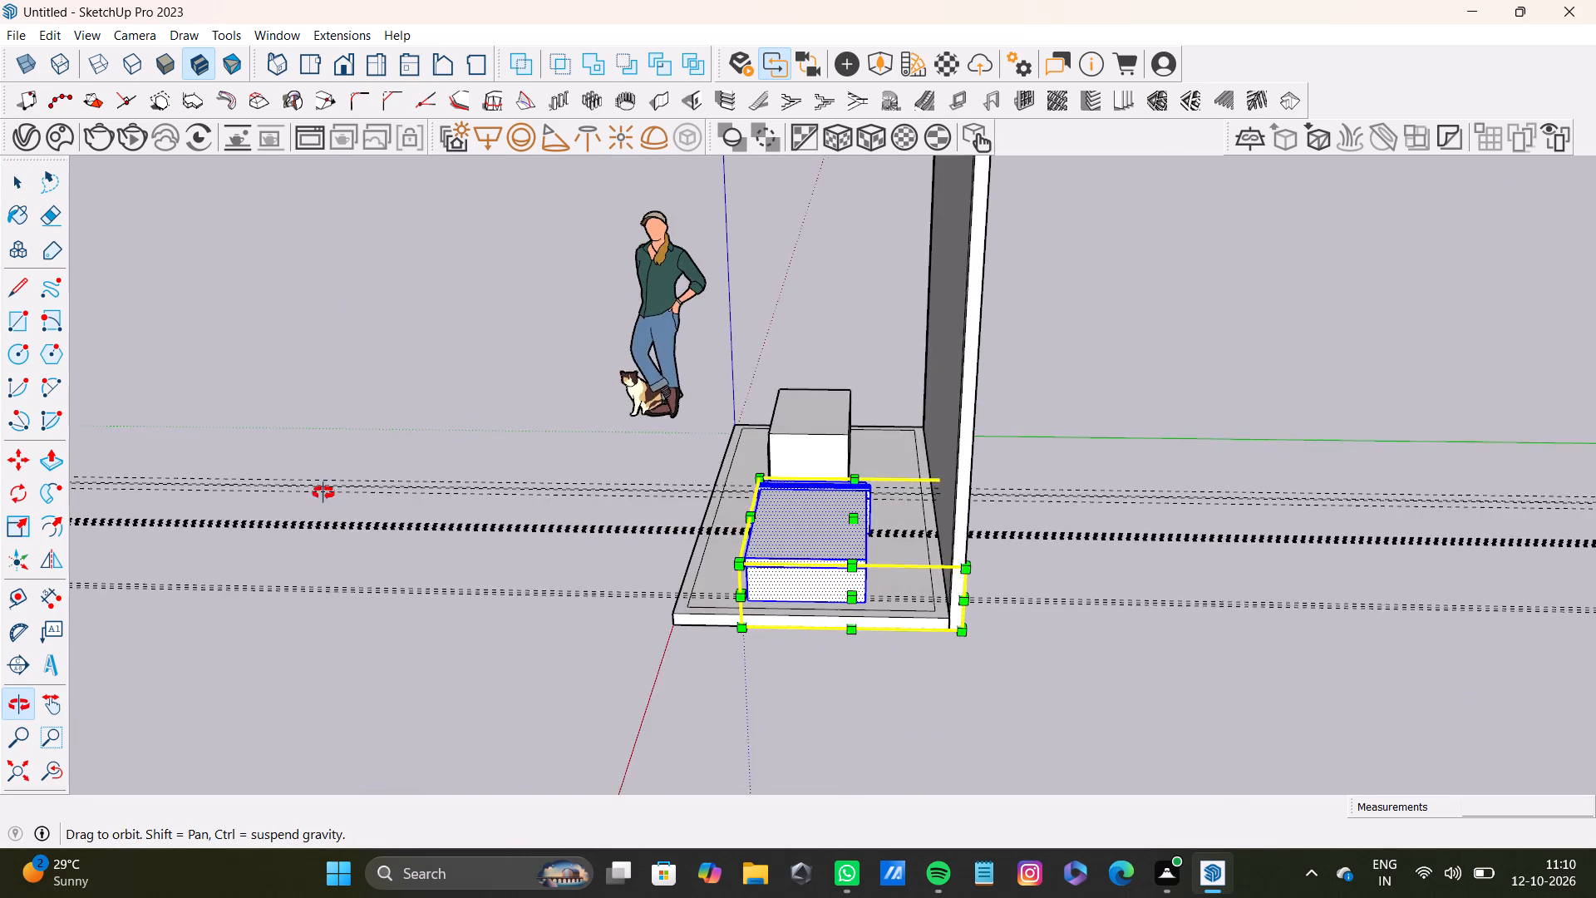
pyautogui.moveTo(323, 493); pyautogui.dragTo(195, 515, button='middle')
pyautogui.moveTo(978, 494); pyautogui.dragTo(980, 486)
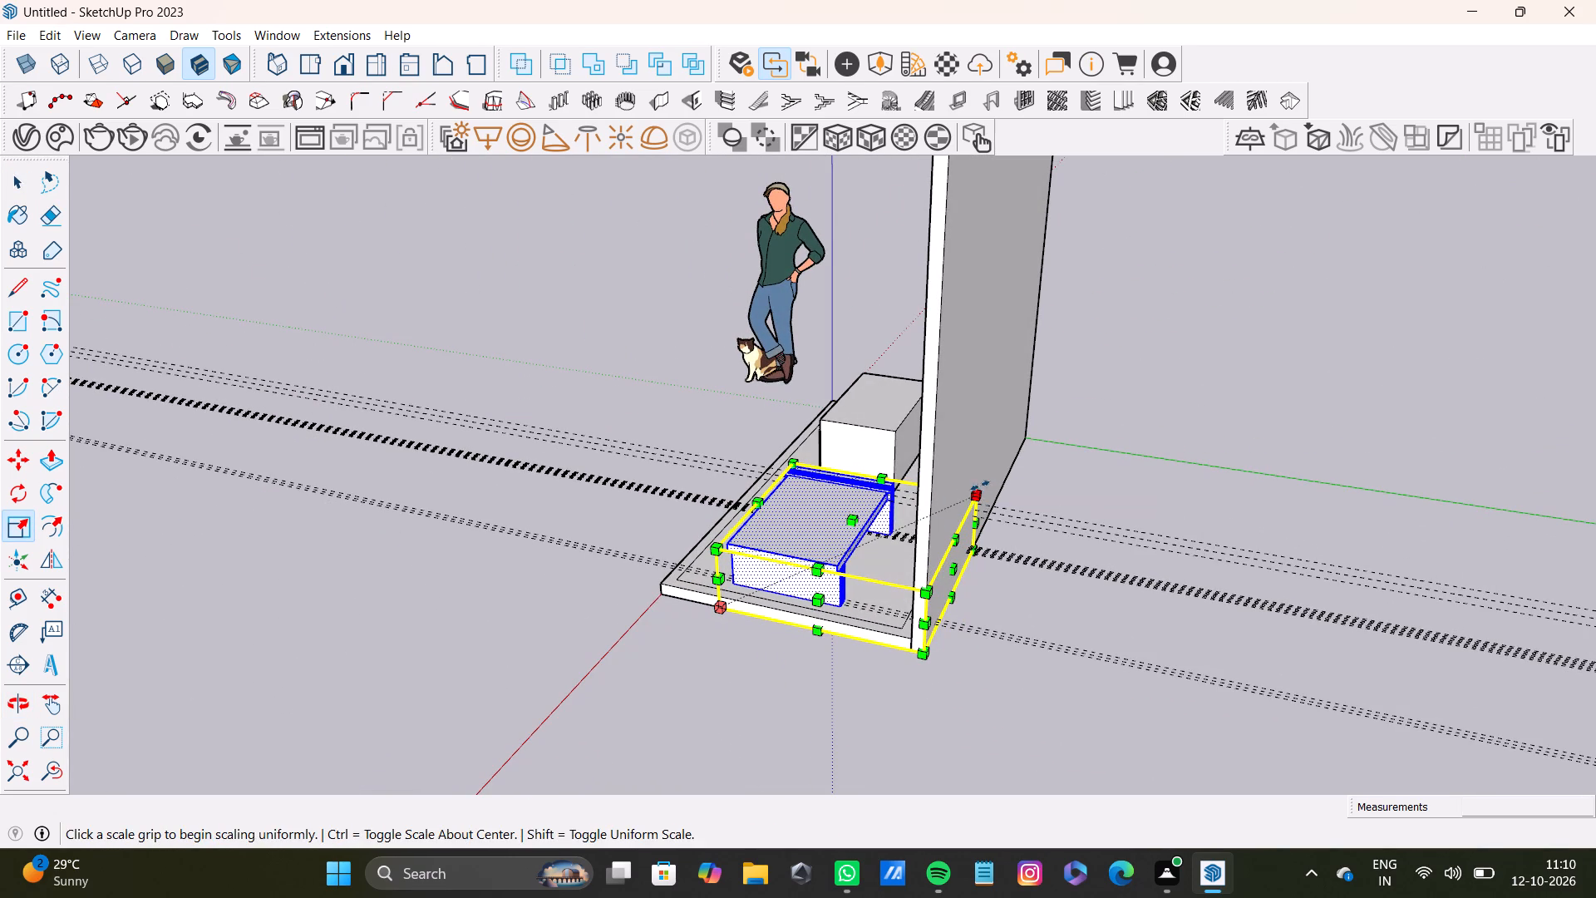
pyautogui.moveTo(980, 486); pyautogui.dragTo(1001, 457)
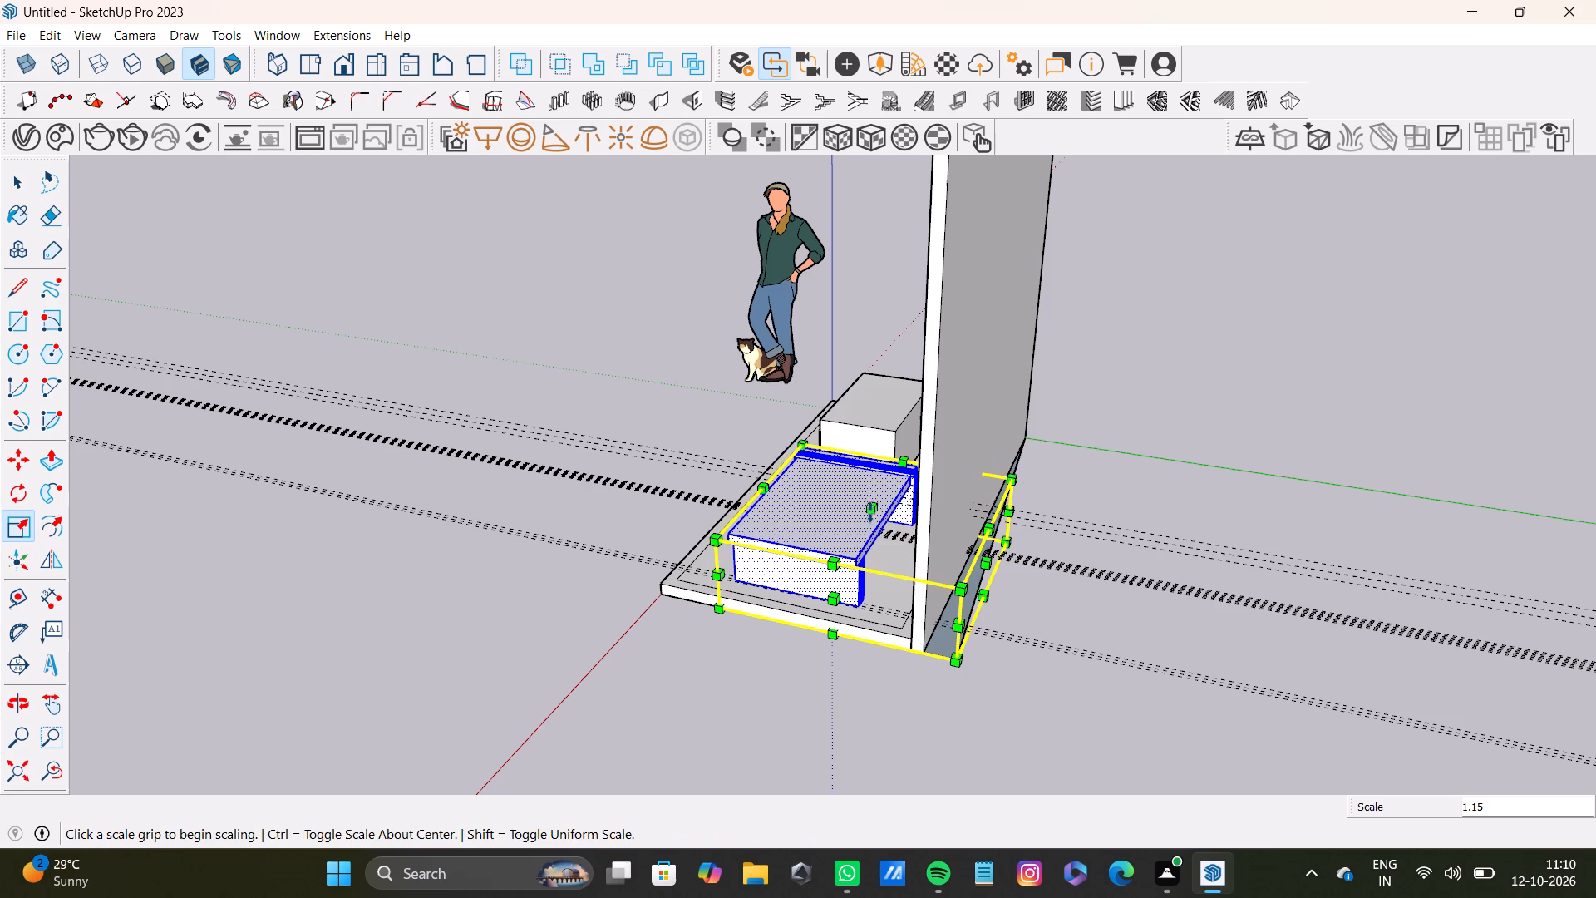
# Stretch the enlarged bench upward along its height with the Scale tool and deselect it.
pyautogui.moveTo(871, 506); pyautogui.dragTo(872, 469)
pyautogui.scroll(-5, 855, 569)
pyautogui.moveTo(852, 576); pyautogui.dragTo(1477, 571, button='middle')
pyautogui.scroll(-3, 1070, 624)
pyautogui.moveTo(942, 602); pyautogui.dragTo(1085, 554, button='middle')
pyautogui.scroll(10, 978, 523)
pyautogui.moveTo(897, 534); pyautogui.dragTo(914, 488, button='middle')
pyautogui.click(1372, 414)
pyautogui.press('space')
# Open the floor box beside the bench for editing and delete all its geometry.
pyautogui.doubleClick(635, 503)
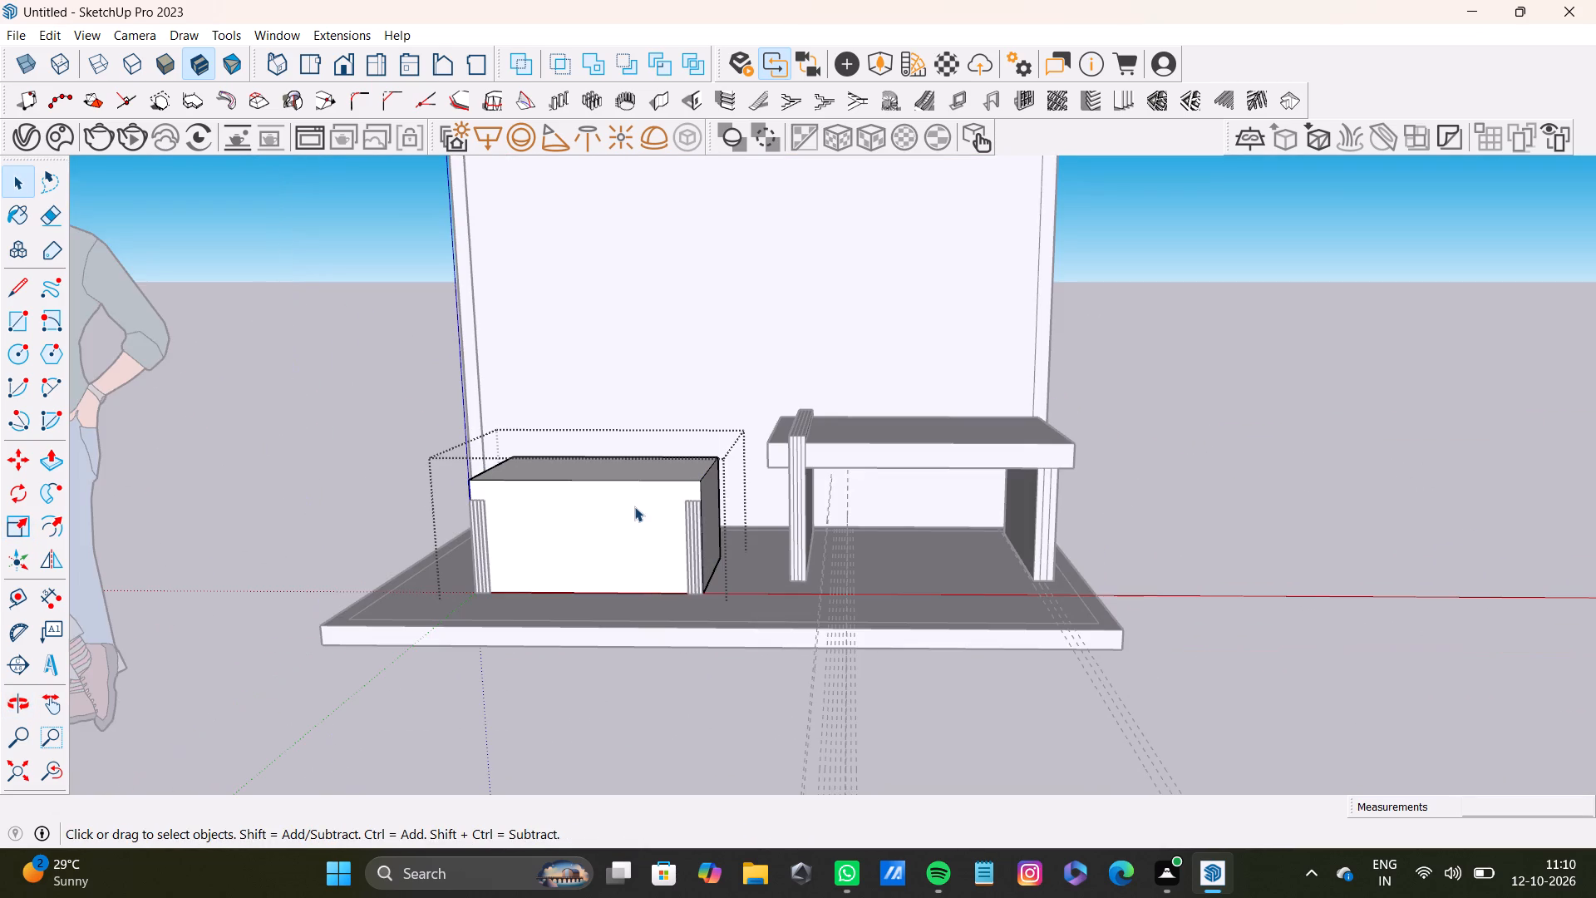
pyautogui.moveTo(389, 420); pyautogui.dragTo(750, 612)
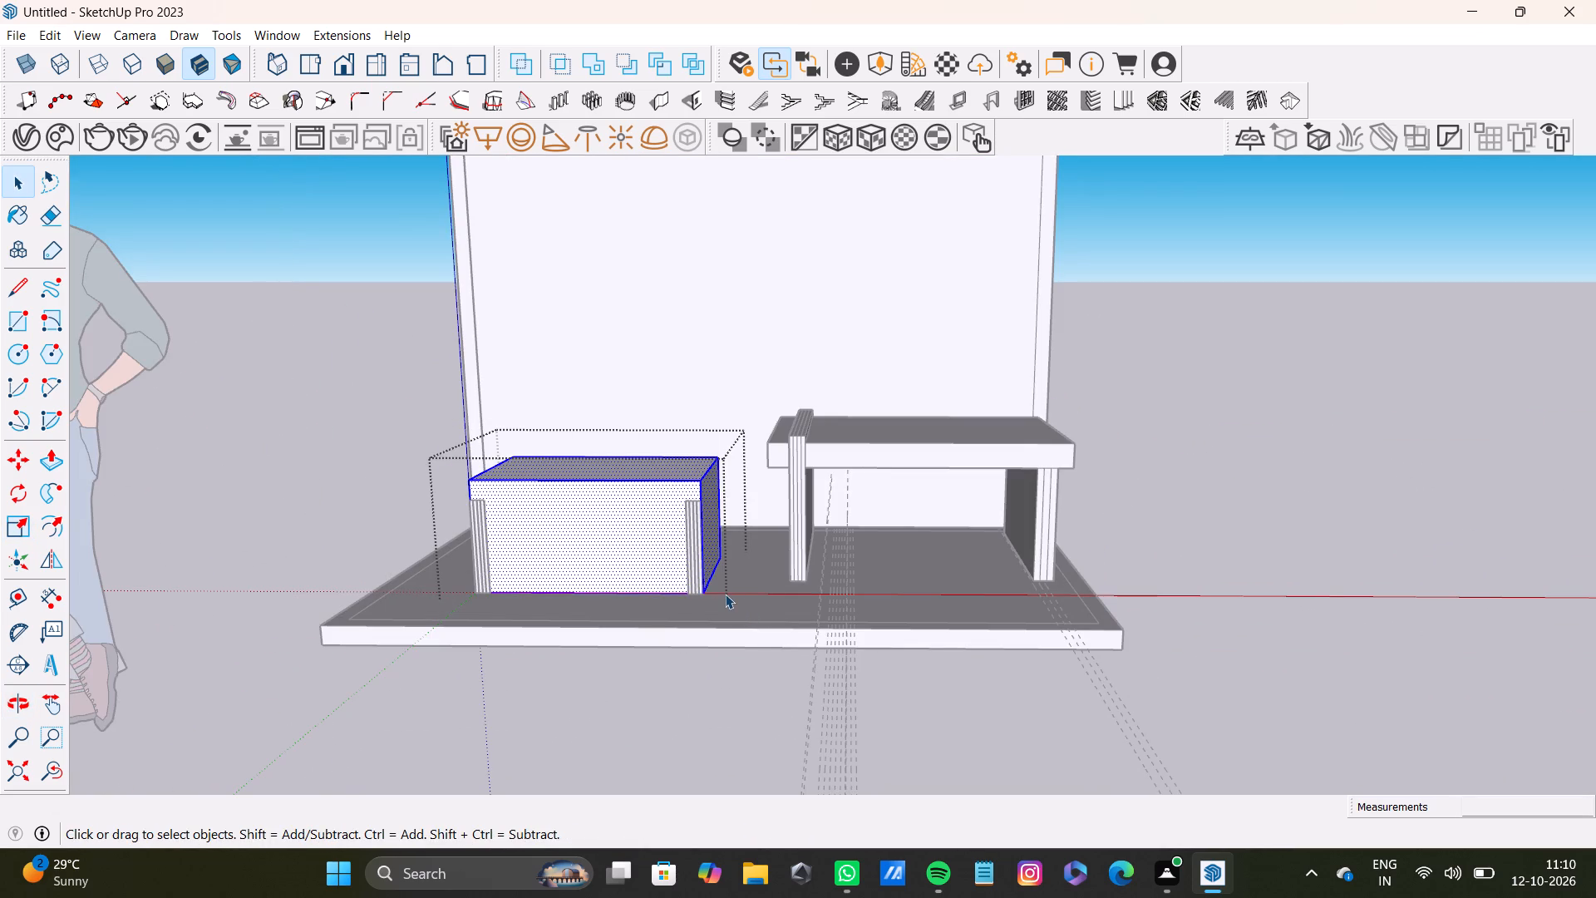
pyautogui.press('Delete')
pyautogui.click(1213, 435)
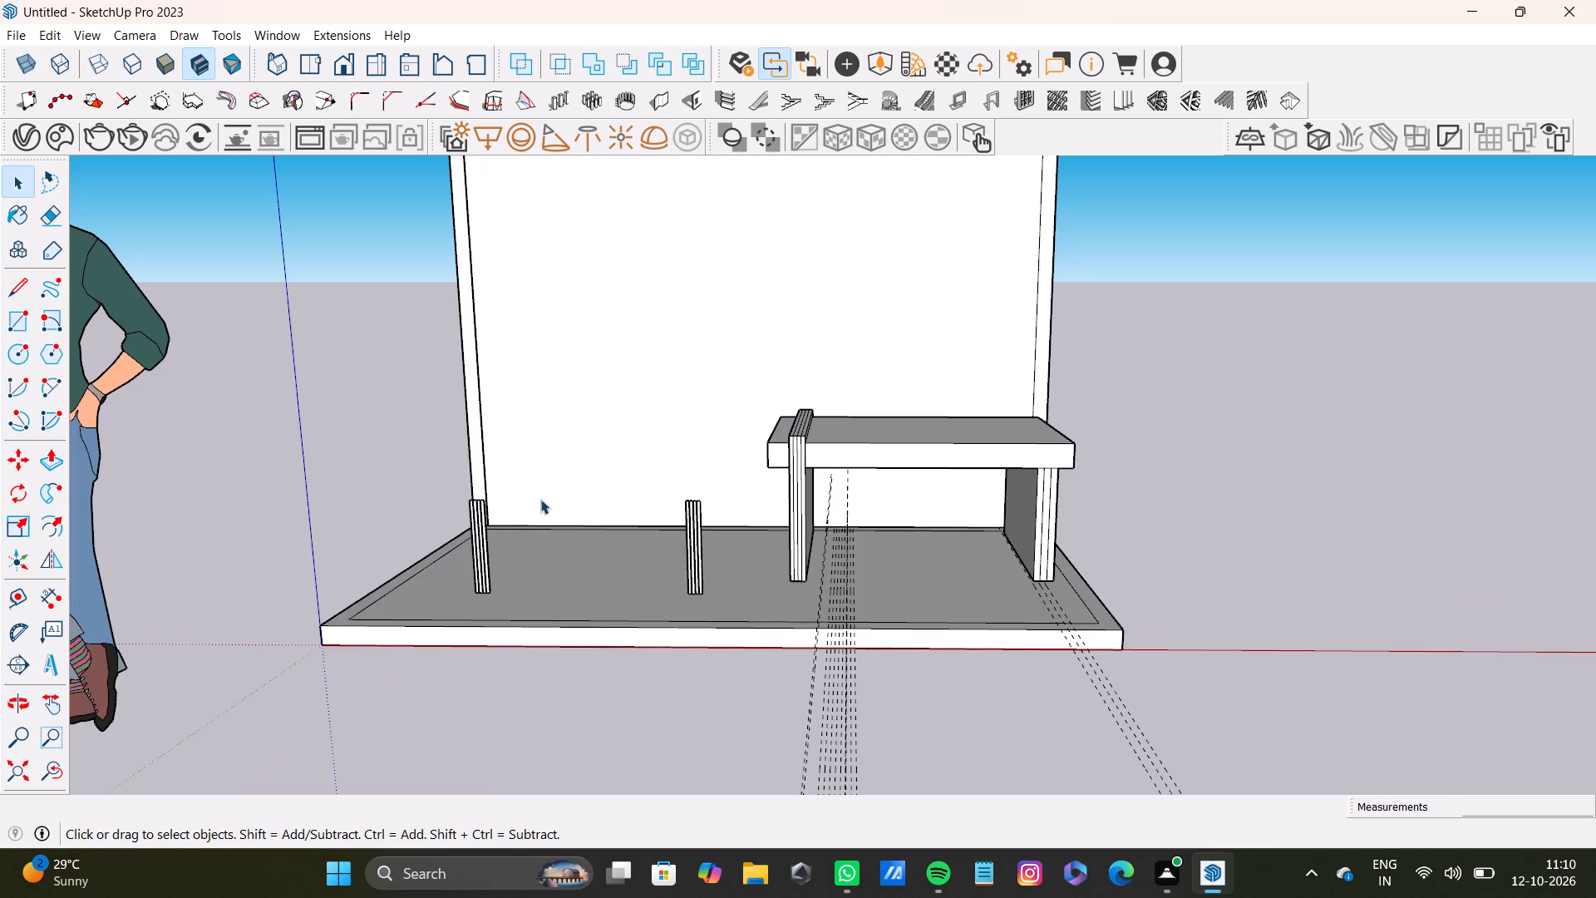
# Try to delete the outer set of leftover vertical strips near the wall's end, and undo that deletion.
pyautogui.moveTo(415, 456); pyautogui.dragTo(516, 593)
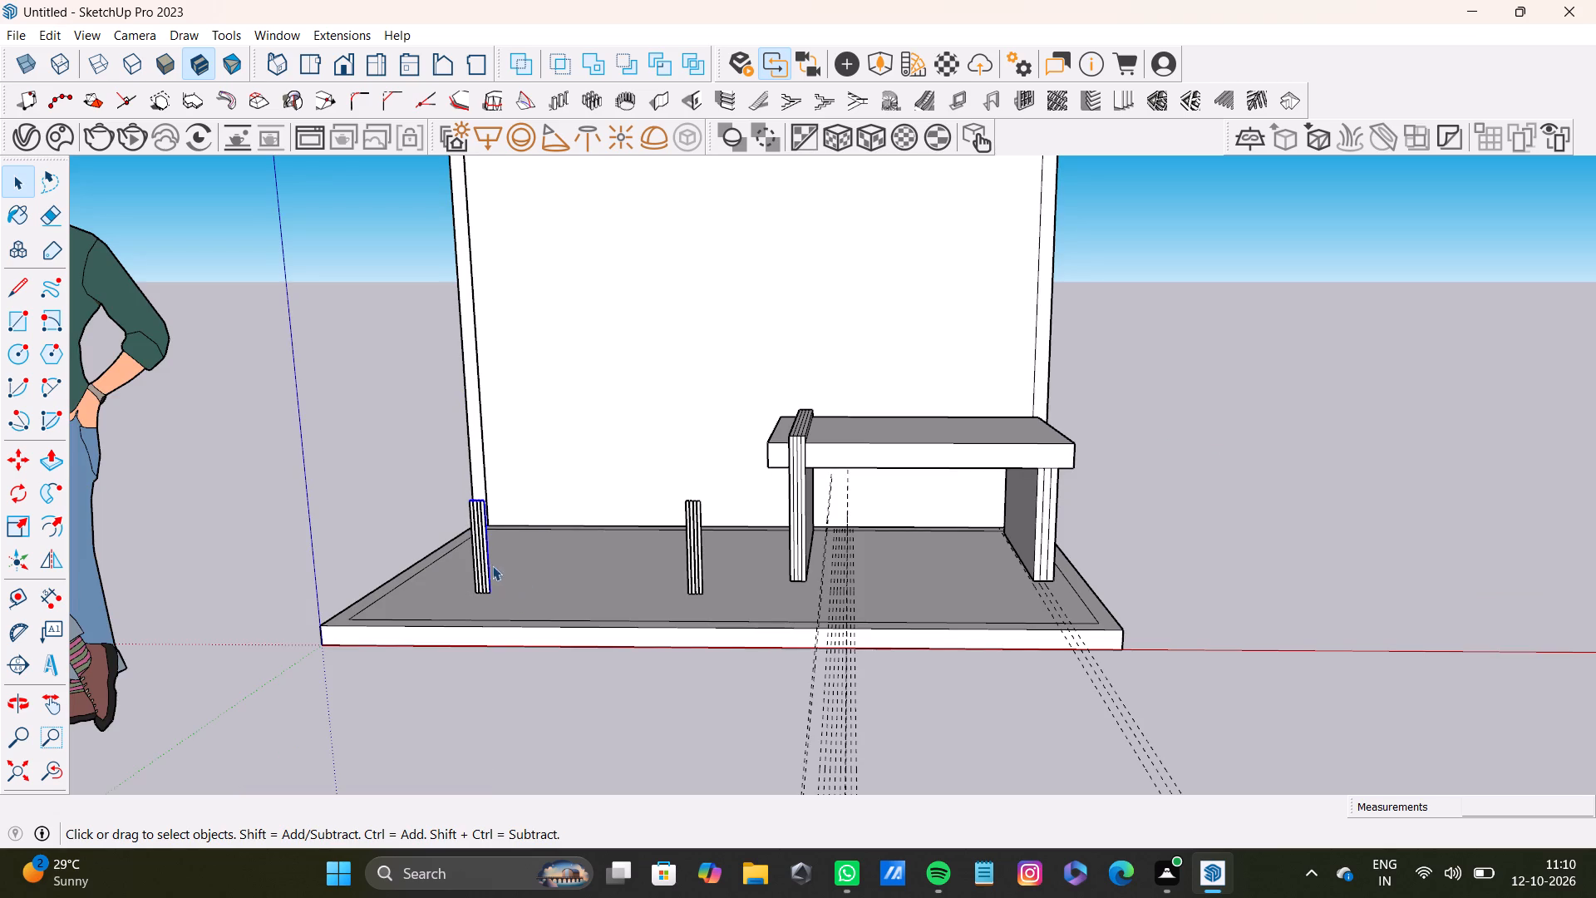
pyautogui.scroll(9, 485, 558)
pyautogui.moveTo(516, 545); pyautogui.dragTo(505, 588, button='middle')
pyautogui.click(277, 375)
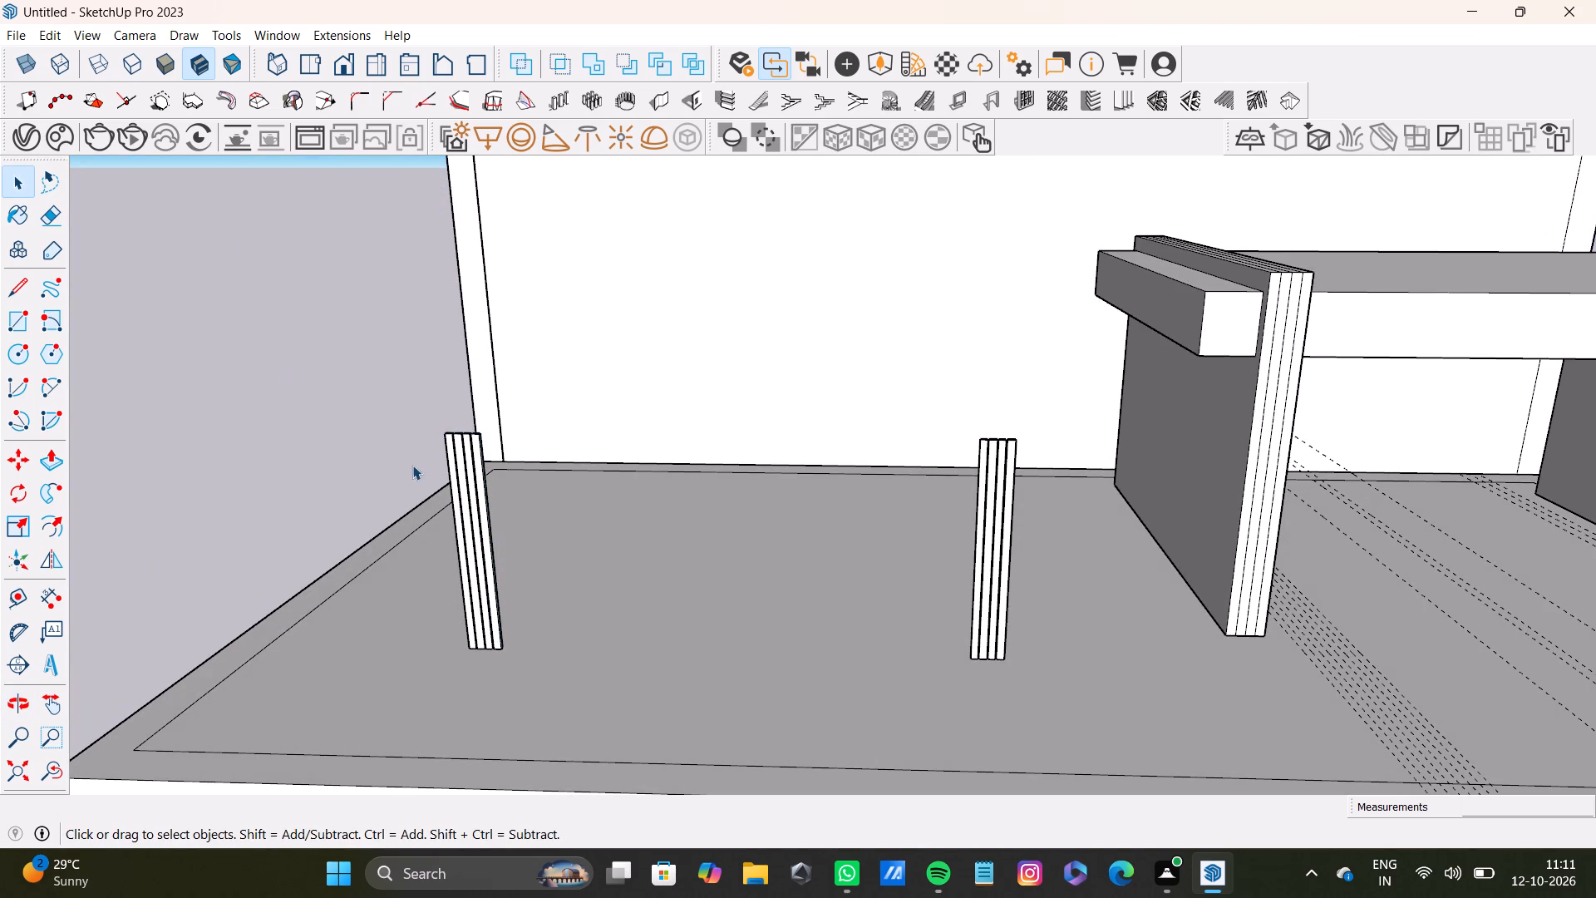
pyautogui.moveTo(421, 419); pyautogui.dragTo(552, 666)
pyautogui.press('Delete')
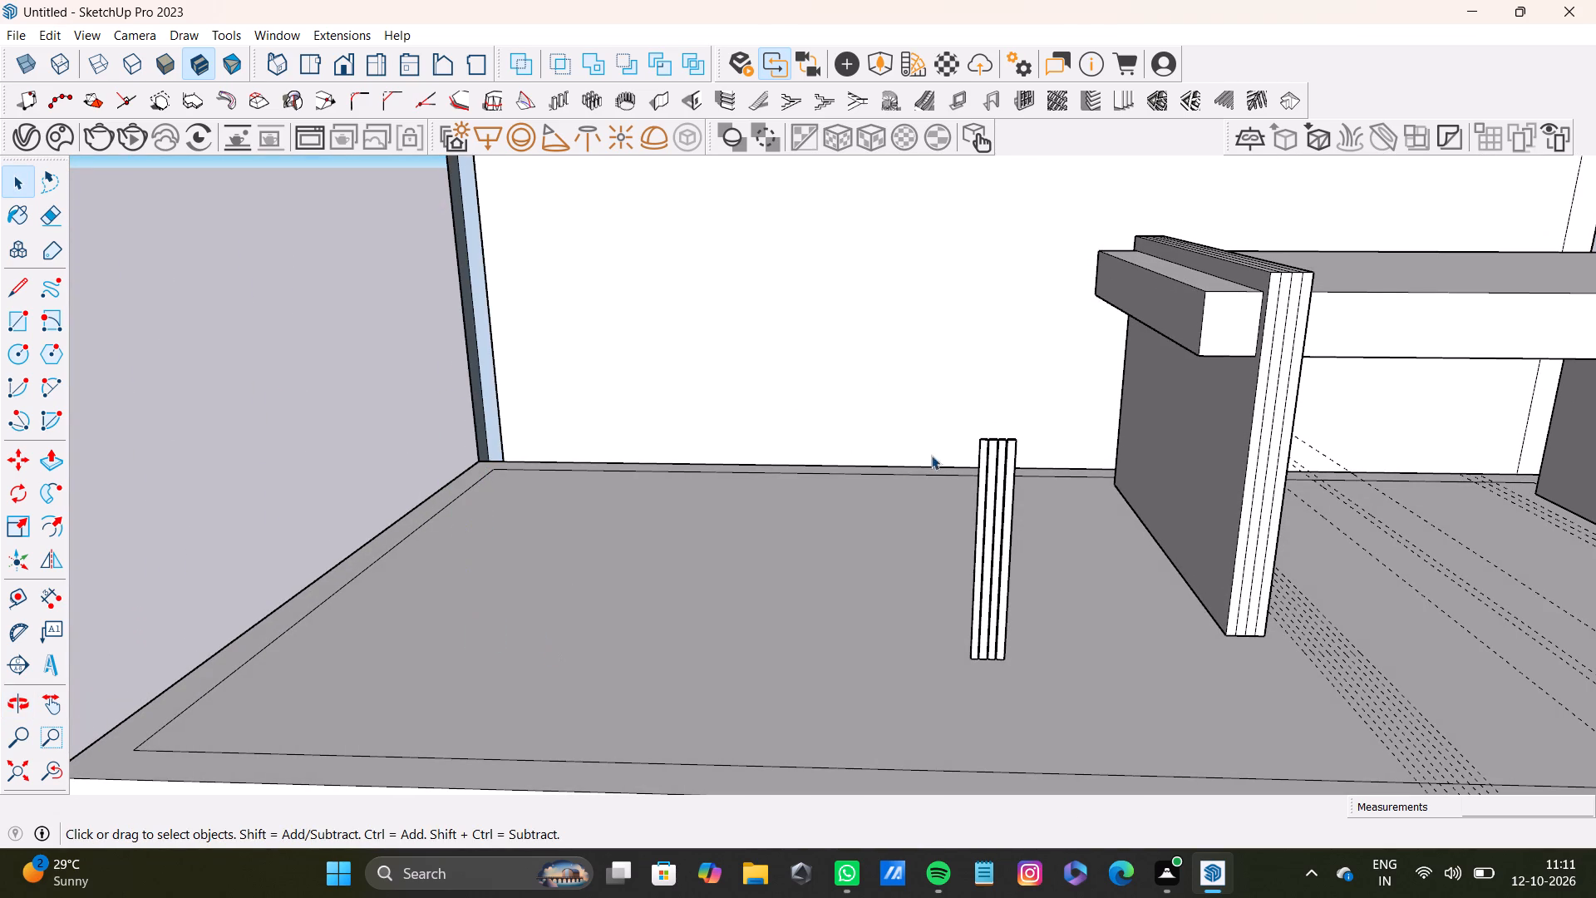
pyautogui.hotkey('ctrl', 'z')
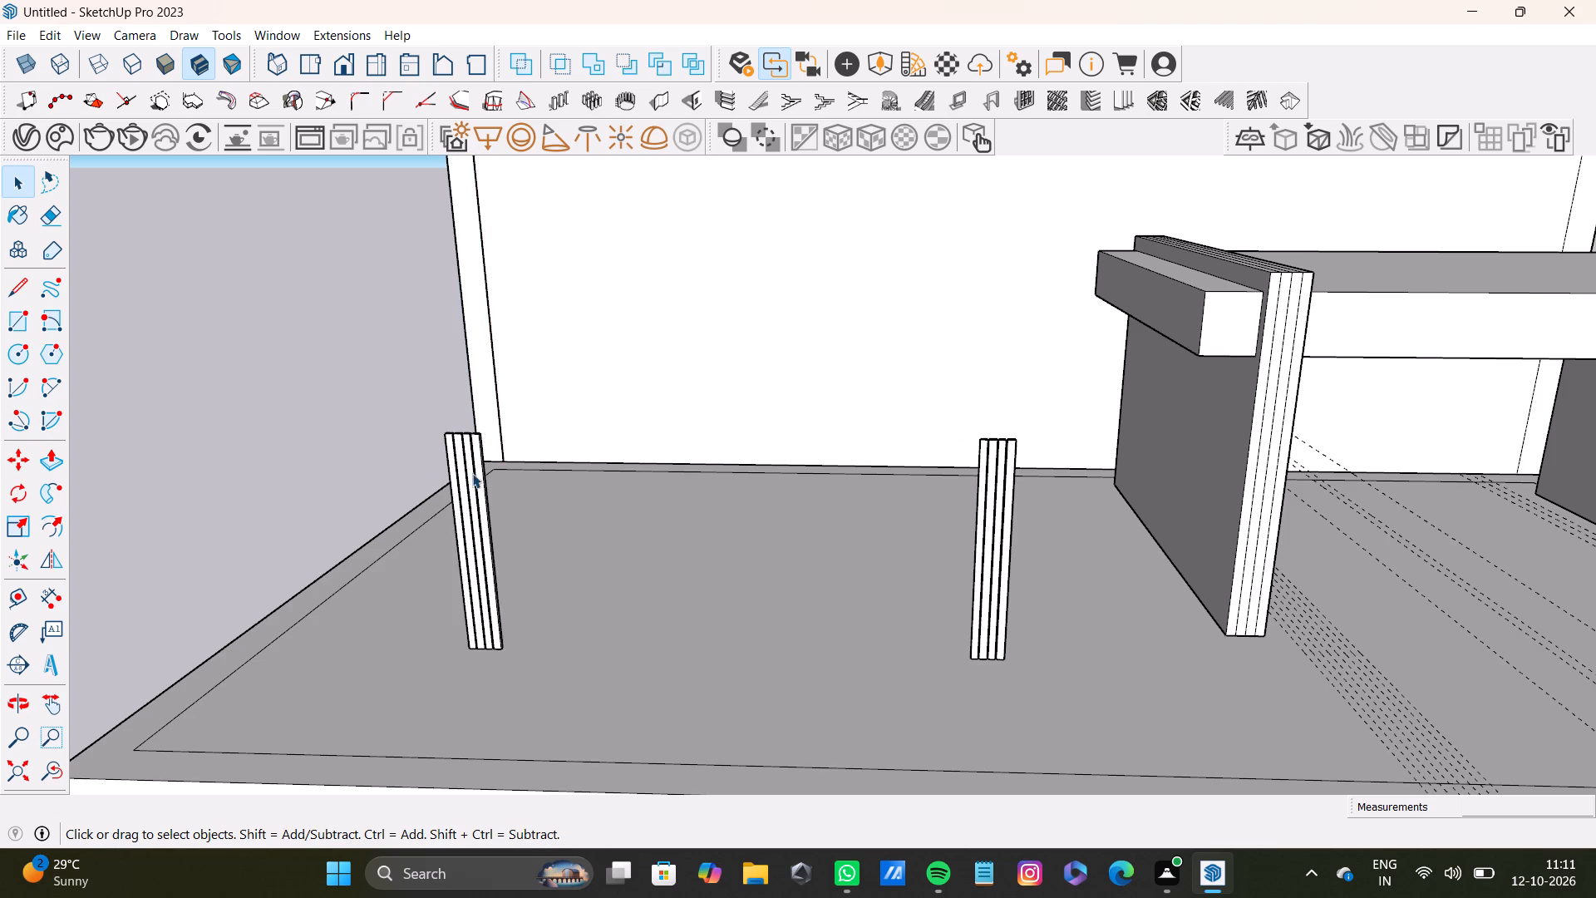
# Delete the four leftover vertical strips farthest from the bench, leaving the back wall intact.
pyautogui.doubleClick(477, 476)
pyautogui.tripleClick(474, 476)
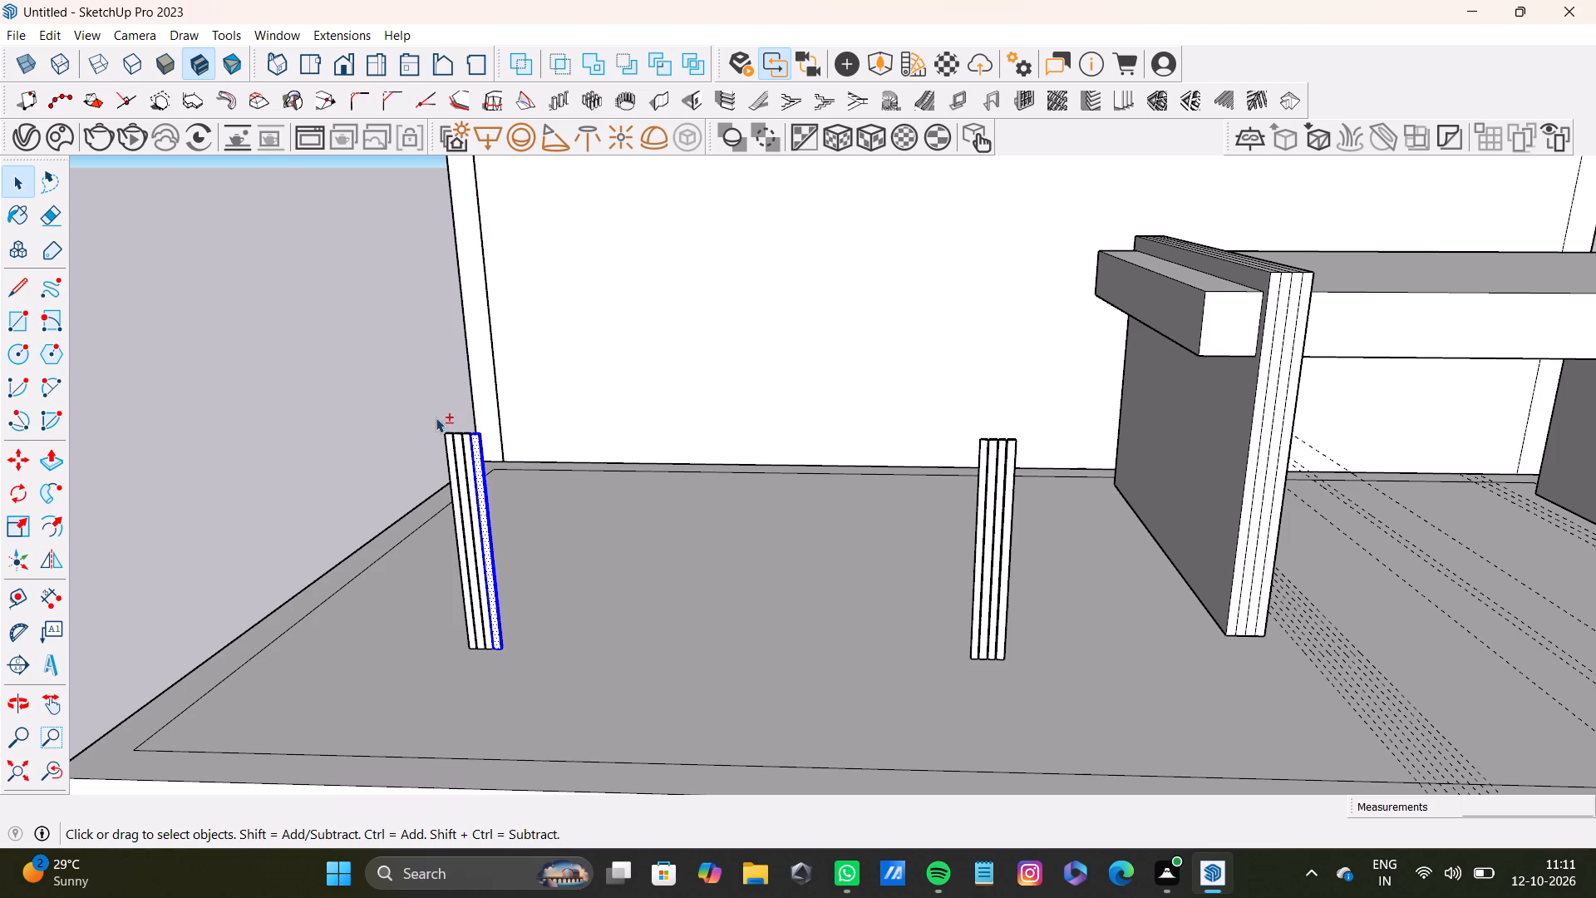
pyautogui.moveTo(603, 552); pyautogui.dragTo(482, 585, button='middle')
pyautogui.moveTo(426, 374); pyautogui.dragTo(529, 642)
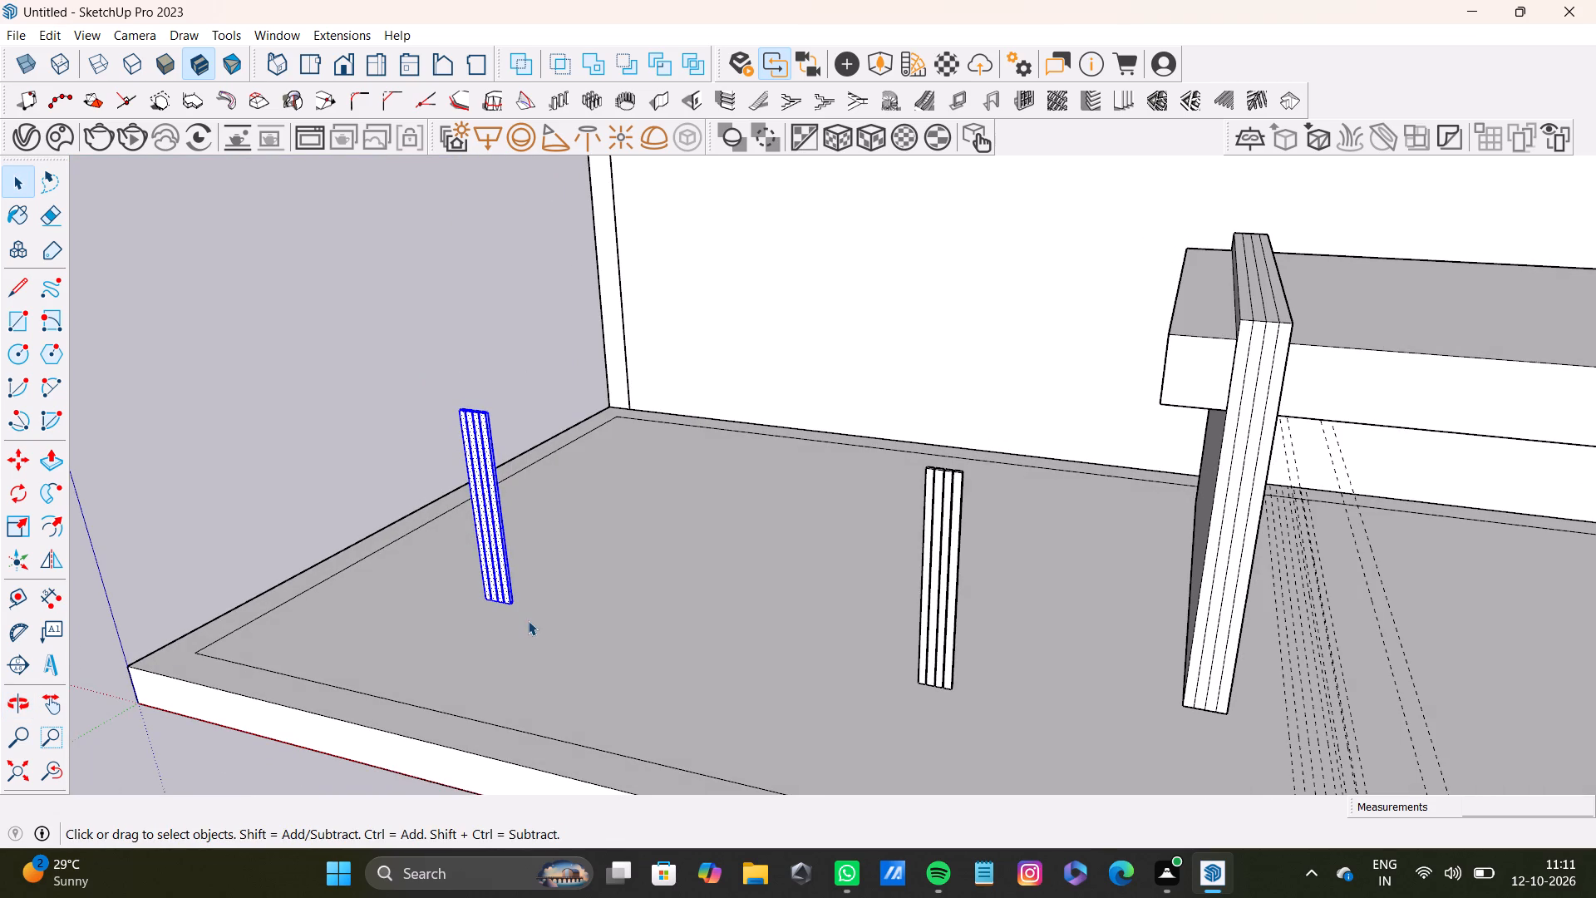
pyautogui.press('Delete')
# Delete the remaining set of leftover vertical strips standing on the slab next to the bench.
pyautogui.moveTo(941, 556); pyautogui.dragTo(901, 560, button='middle')
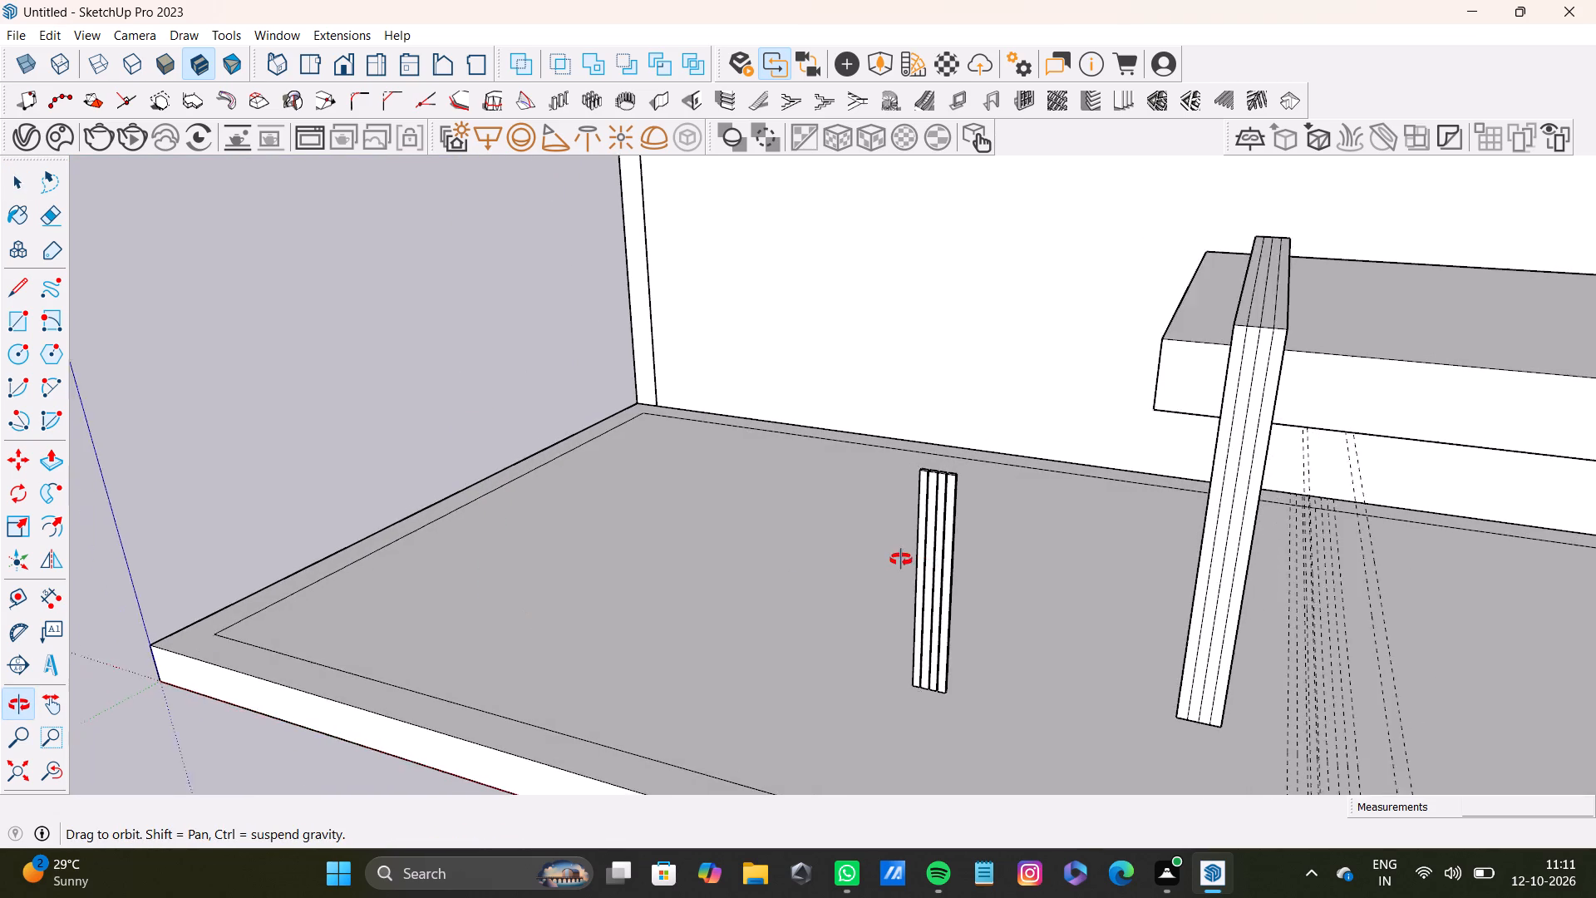
pyautogui.moveTo(901, 560); pyautogui.dragTo(850, 480, button='middle')
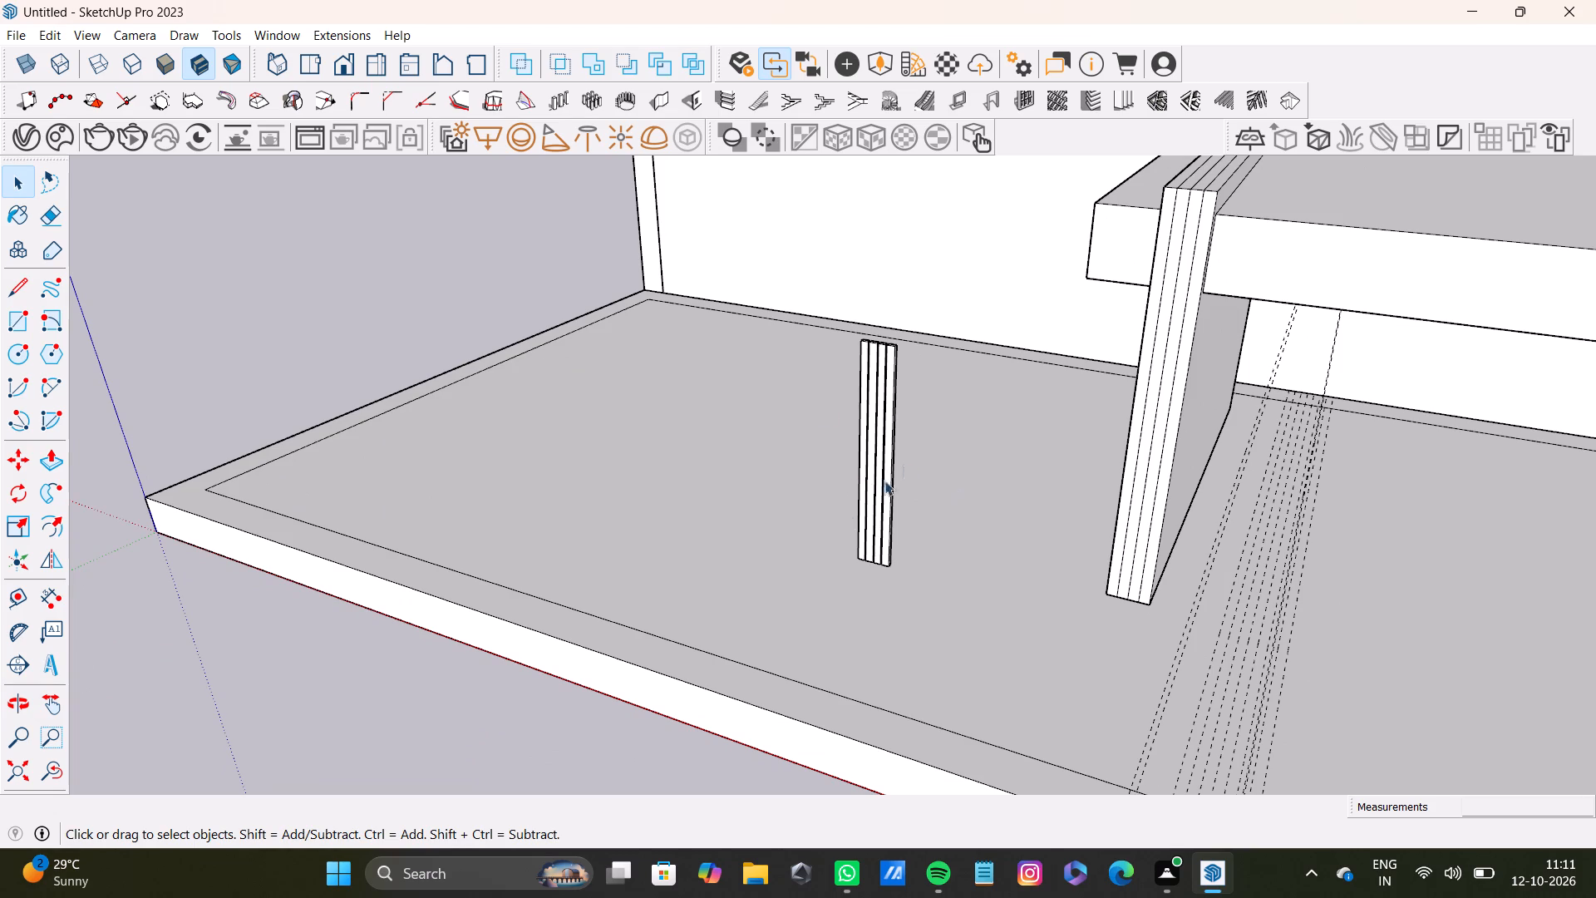
pyautogui.moveTo(928, 430); pyautogui.dragTo(909, 427, button='middle')
pyautogui.moveTo(830, 310); pyautogui.dragTo(921, 467)
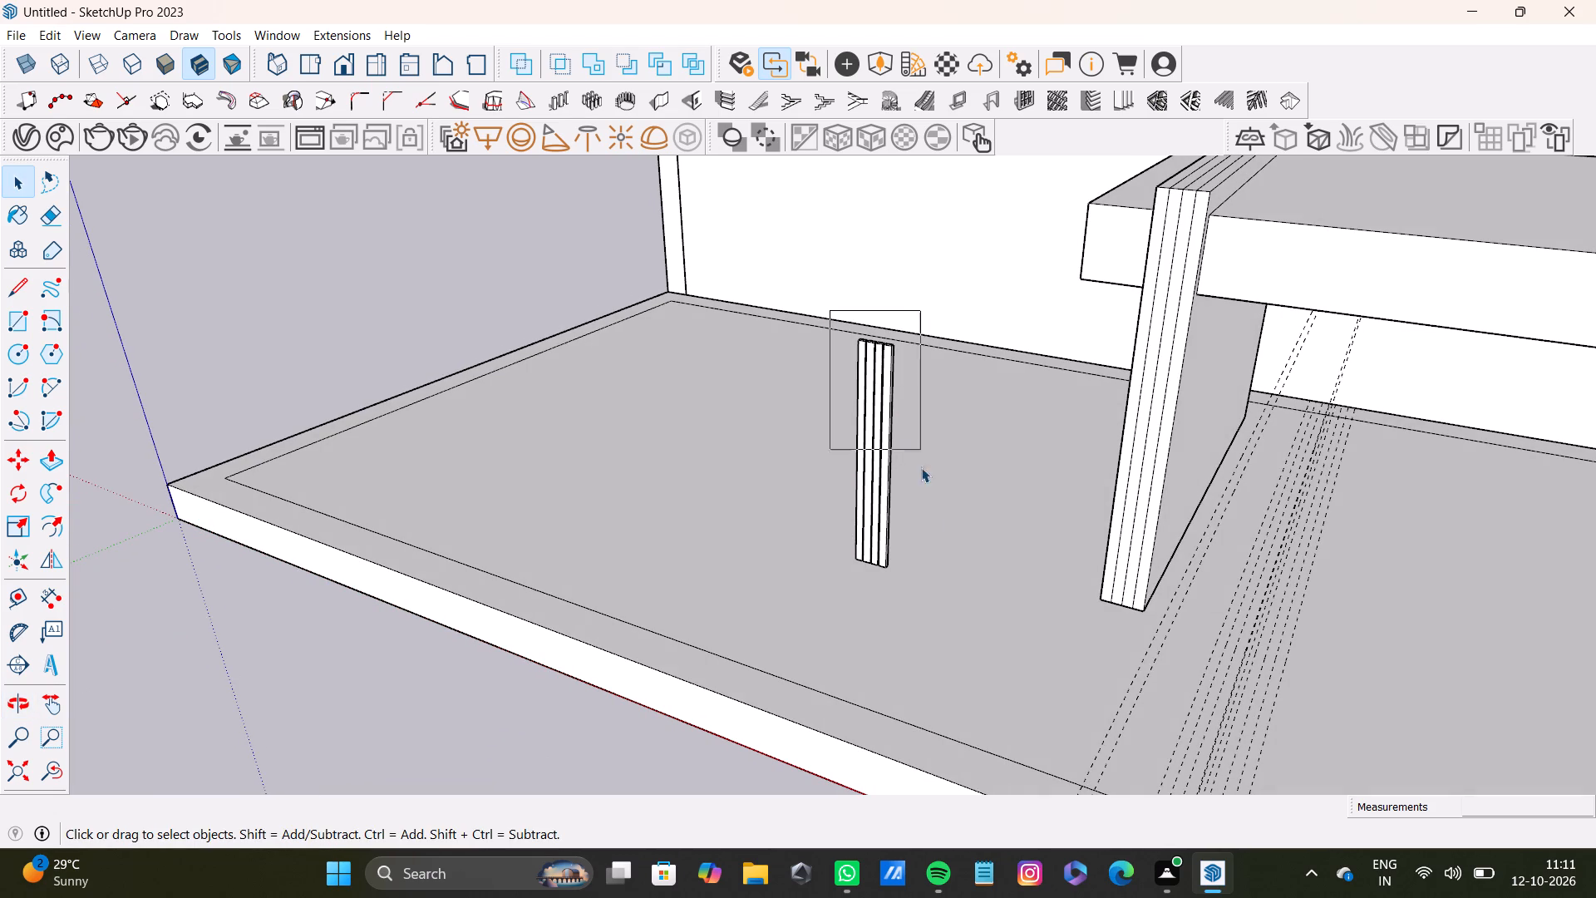
pyautogui.moveTo(921, 467); pyautogui.dragTo(934, 582)
pyautogui.press('Delete')
pyautogui.press('space')
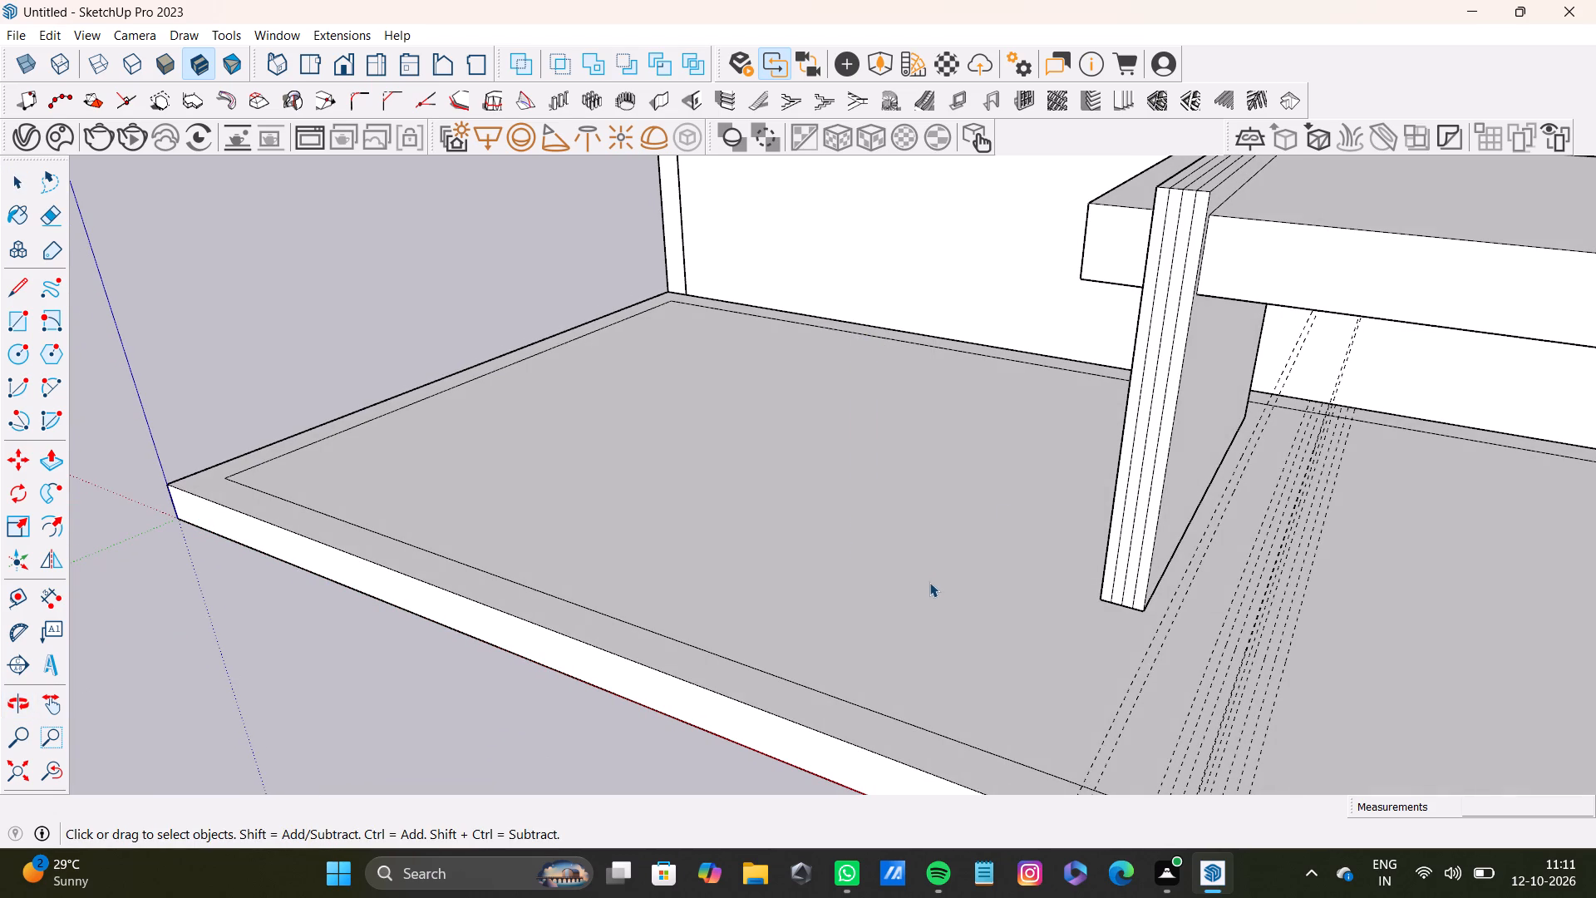
# Examine the enlarged bench from the front, both ends and below for its fit above the slab.
pyautogui.scroll(-9, 1002, 450)
pyautogui.moveTo(992, 442); pyautogui.dragTo(1181, 310, button='middle')
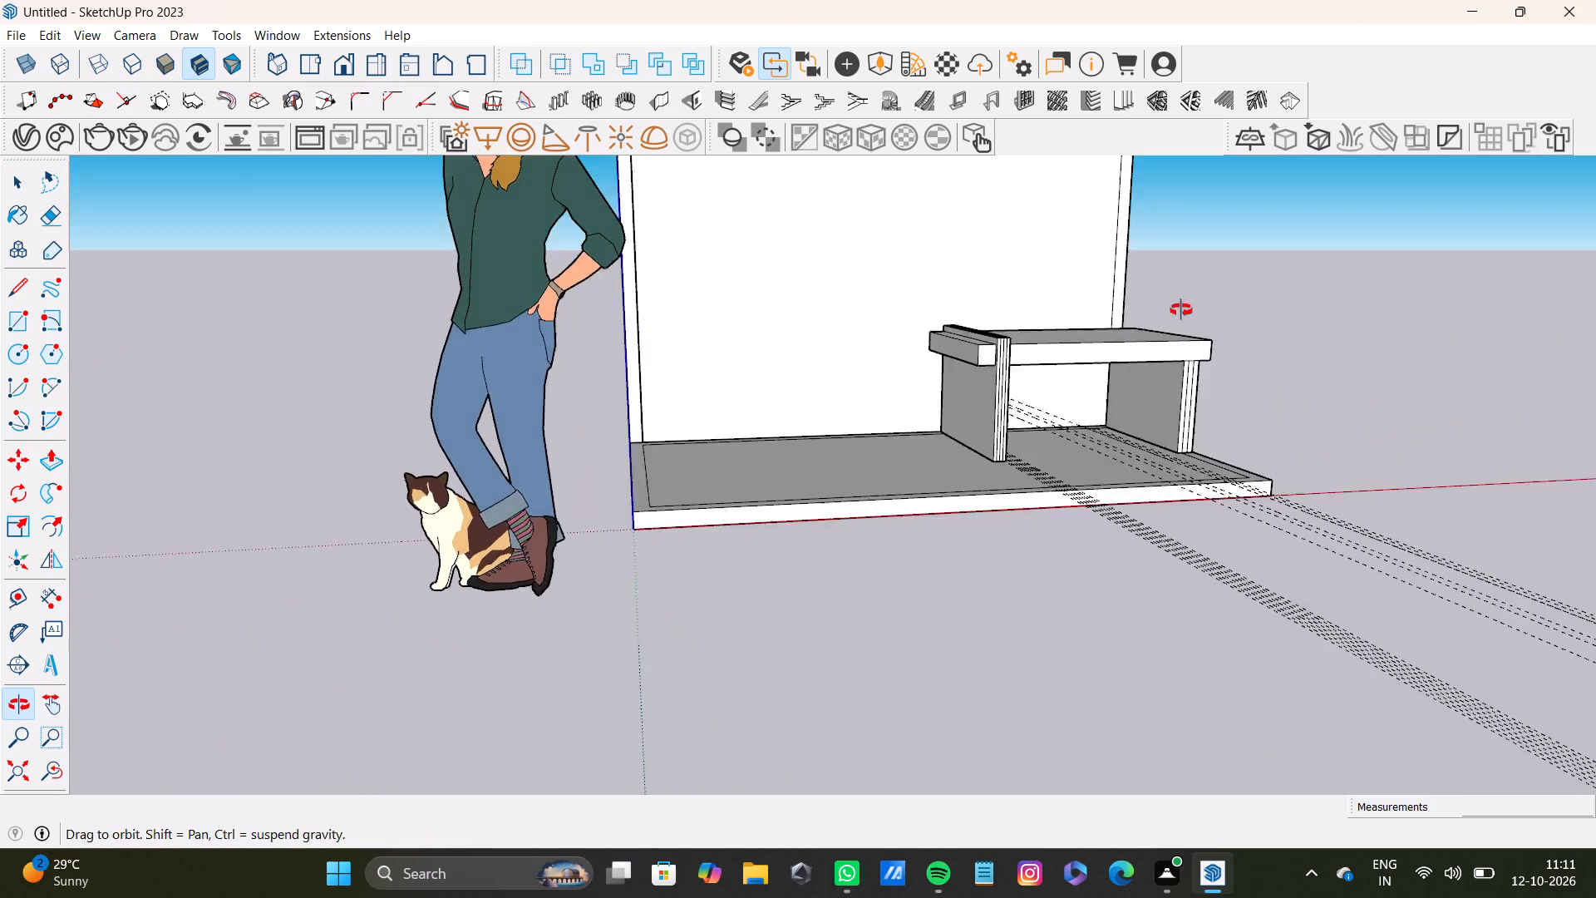
pyautogui.moveTo(1181, 310); pyautogui.dragTo(613, 367, button='middle')
pyautogui.scroll(12, 986, 393)
pyautogui.moveTo(905, 404); pyautogui.dragTo(1416, 413, button='middle')
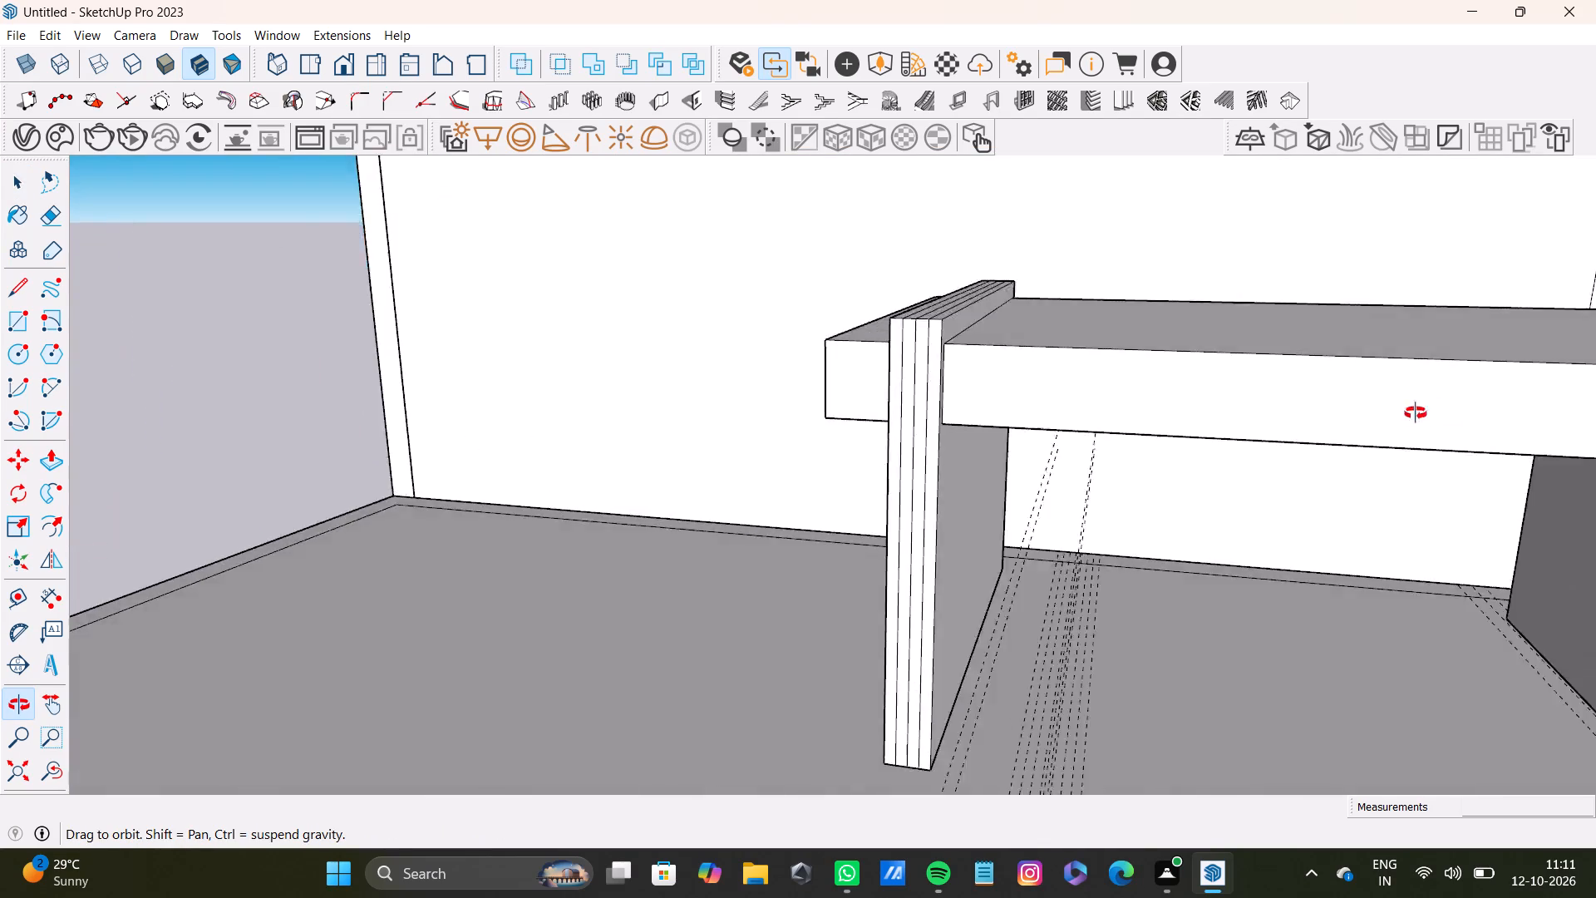
pyautogui.moveTo(1416, 413); pyautogui.dragTo(1595, 414, button='middle')
pyautogui.scroll(-7, 1105, 402)
pyautogui.moveTo(905, 395); pyautogui.dragTo(1097, 326, button='middle')
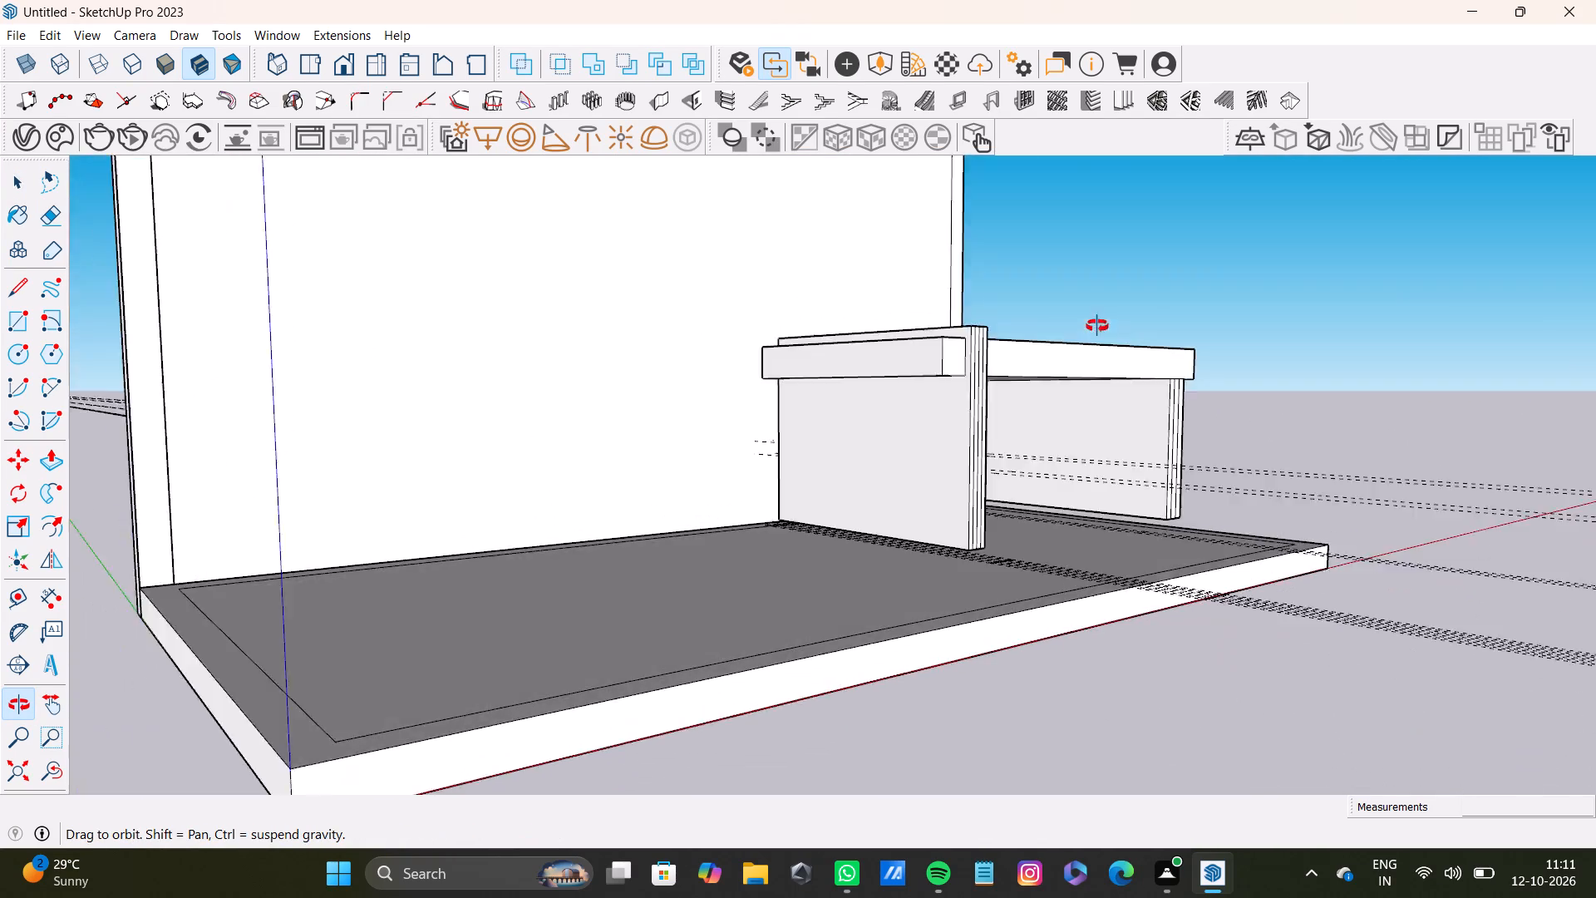
pyautogui.moveTo(1097, 326); pyautogui.dragTo(765, 353, button='middle')
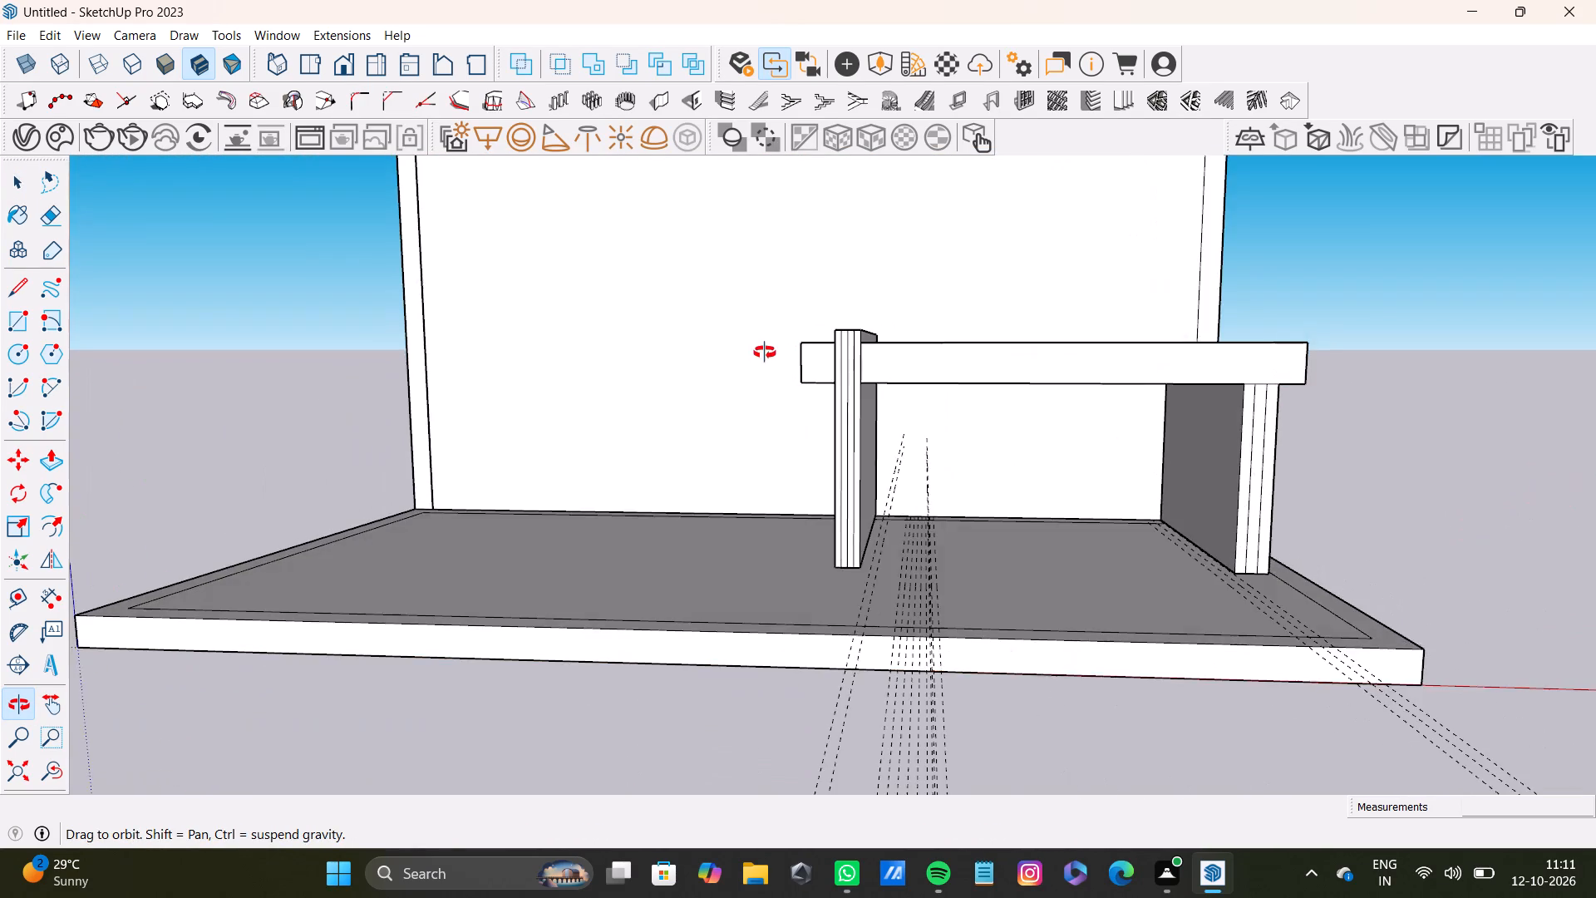
pyautogui.moveTo(765, 353); pyautogui.dragTo(617, 301, button='middle')
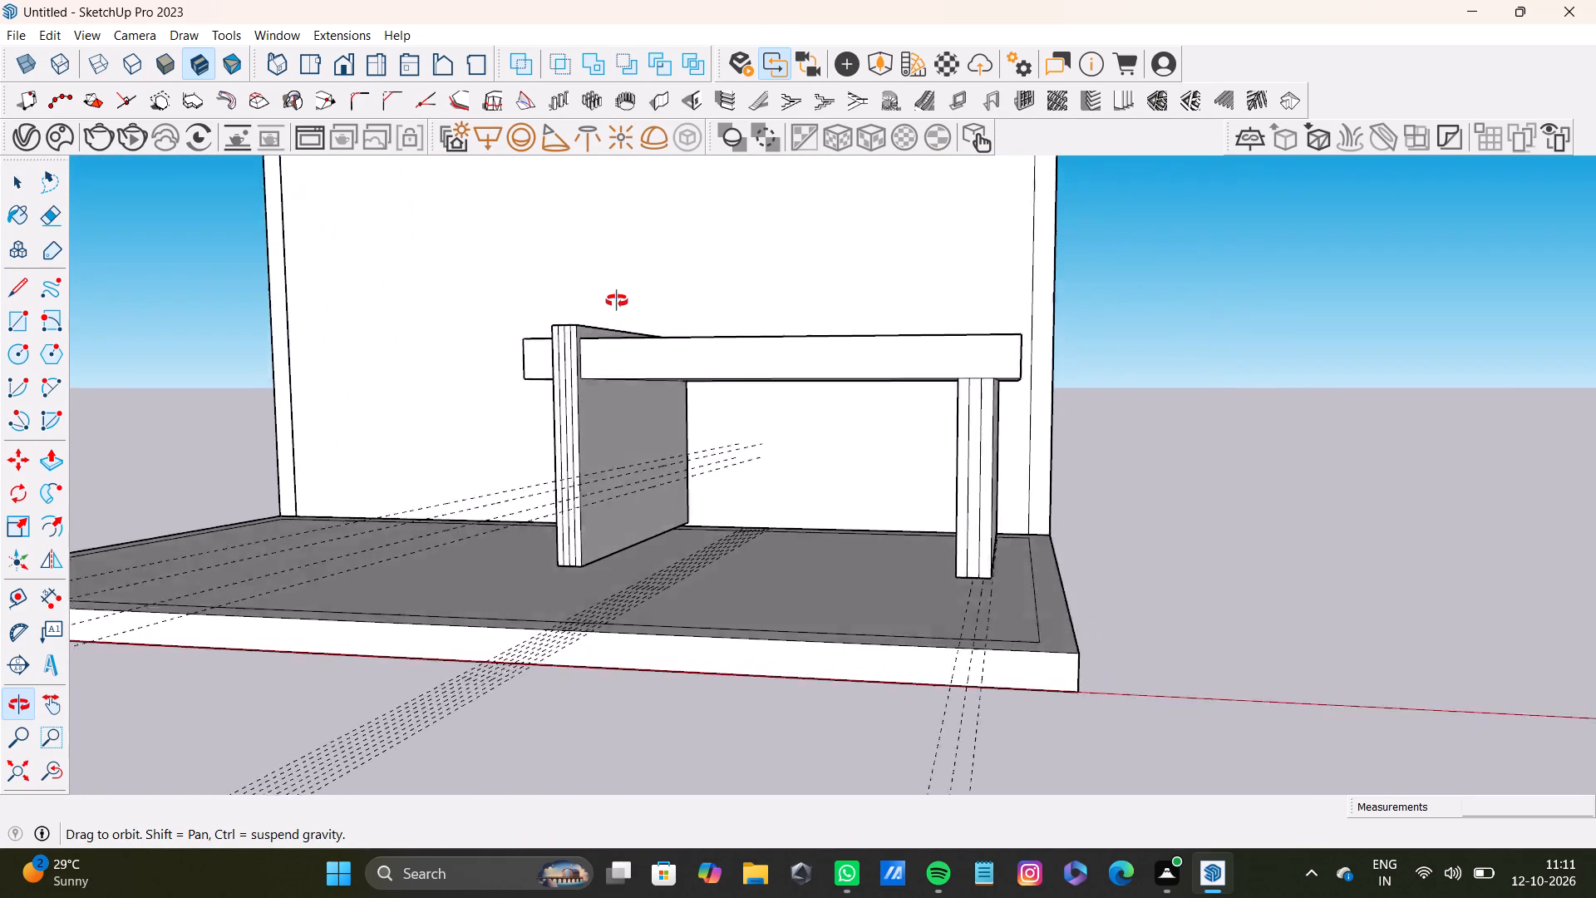
pyautogui.moveTo(617, 301); pyautogui.dragTo(778, 291, button='middle')
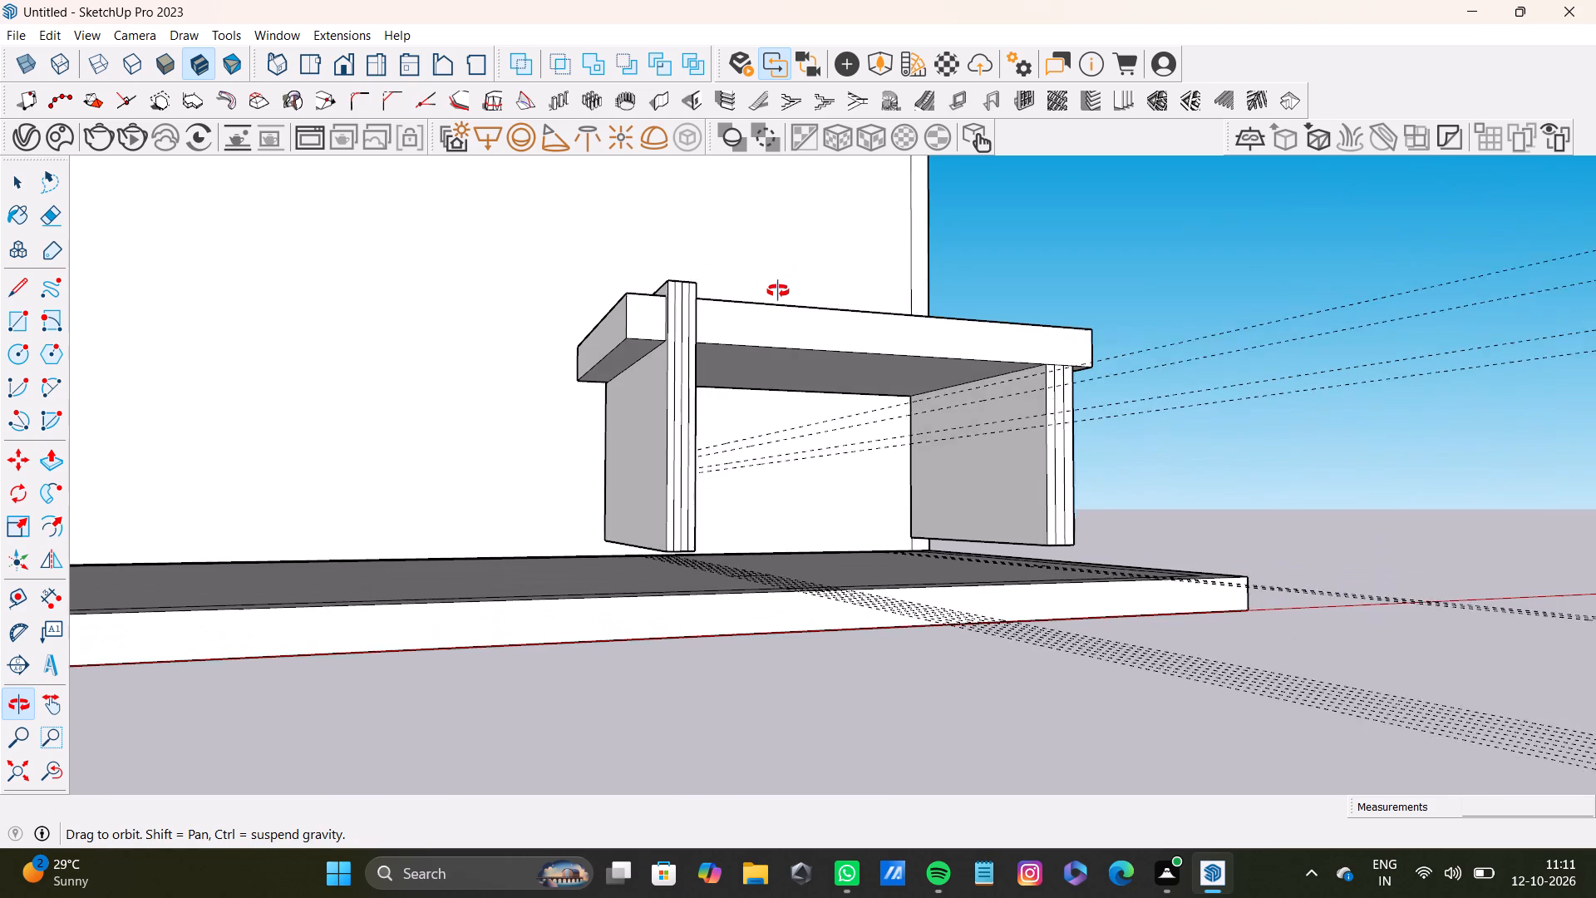
pyautogui.moveTo(778, 291); pyautogui.dragTo(753, 309, button='middle')
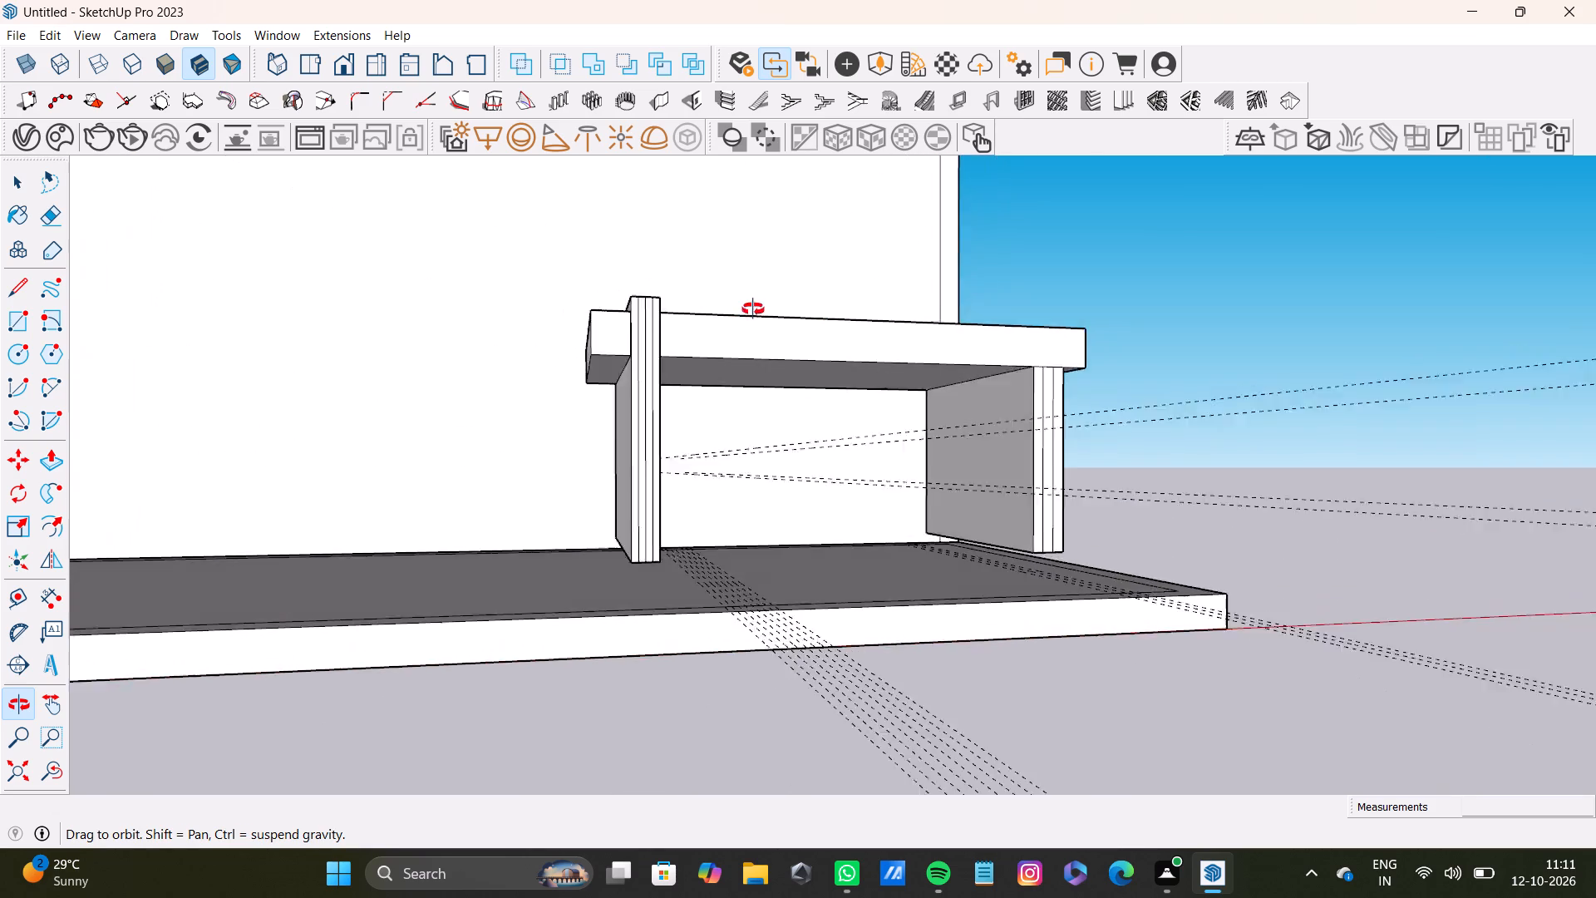
pyautogui.moveTo(753, 309); pyautogui.dragTo(659, 306, button='middle')
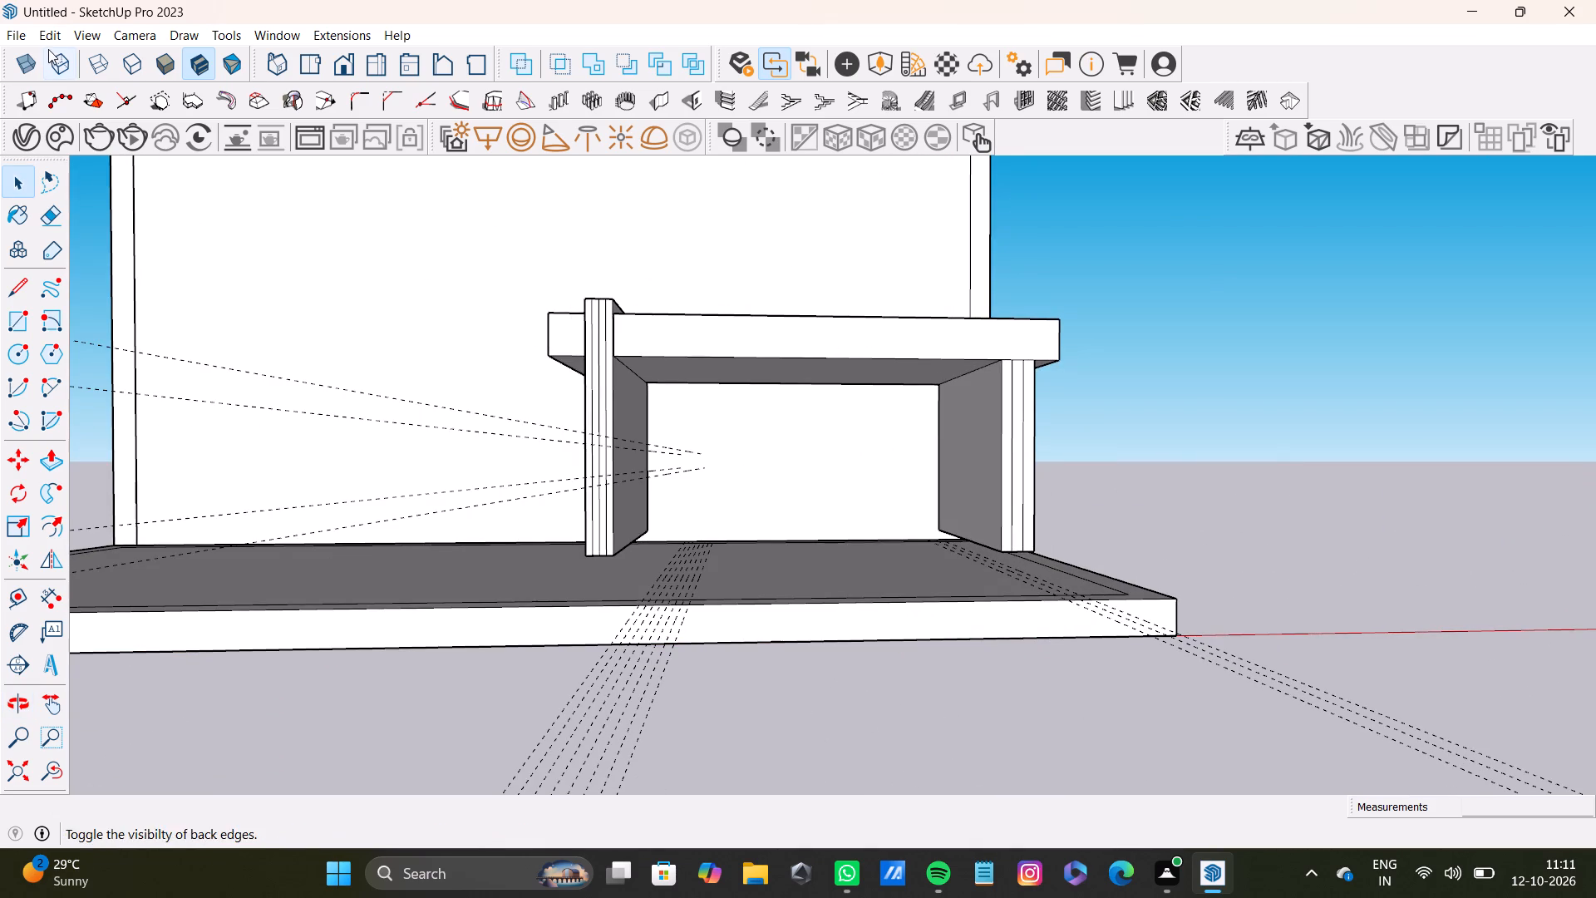
# Delete all construction guides from the model.
pyautogui.click(40, 28)
pyautogui.click(98, 206)
pyautogui.scroll(-4, 733, 364)
pyautogui.scroll(1, 866, 485)
pyautogui.moveTo(873, 472); pyautogui.dragTo(1206, 521, button='middle')
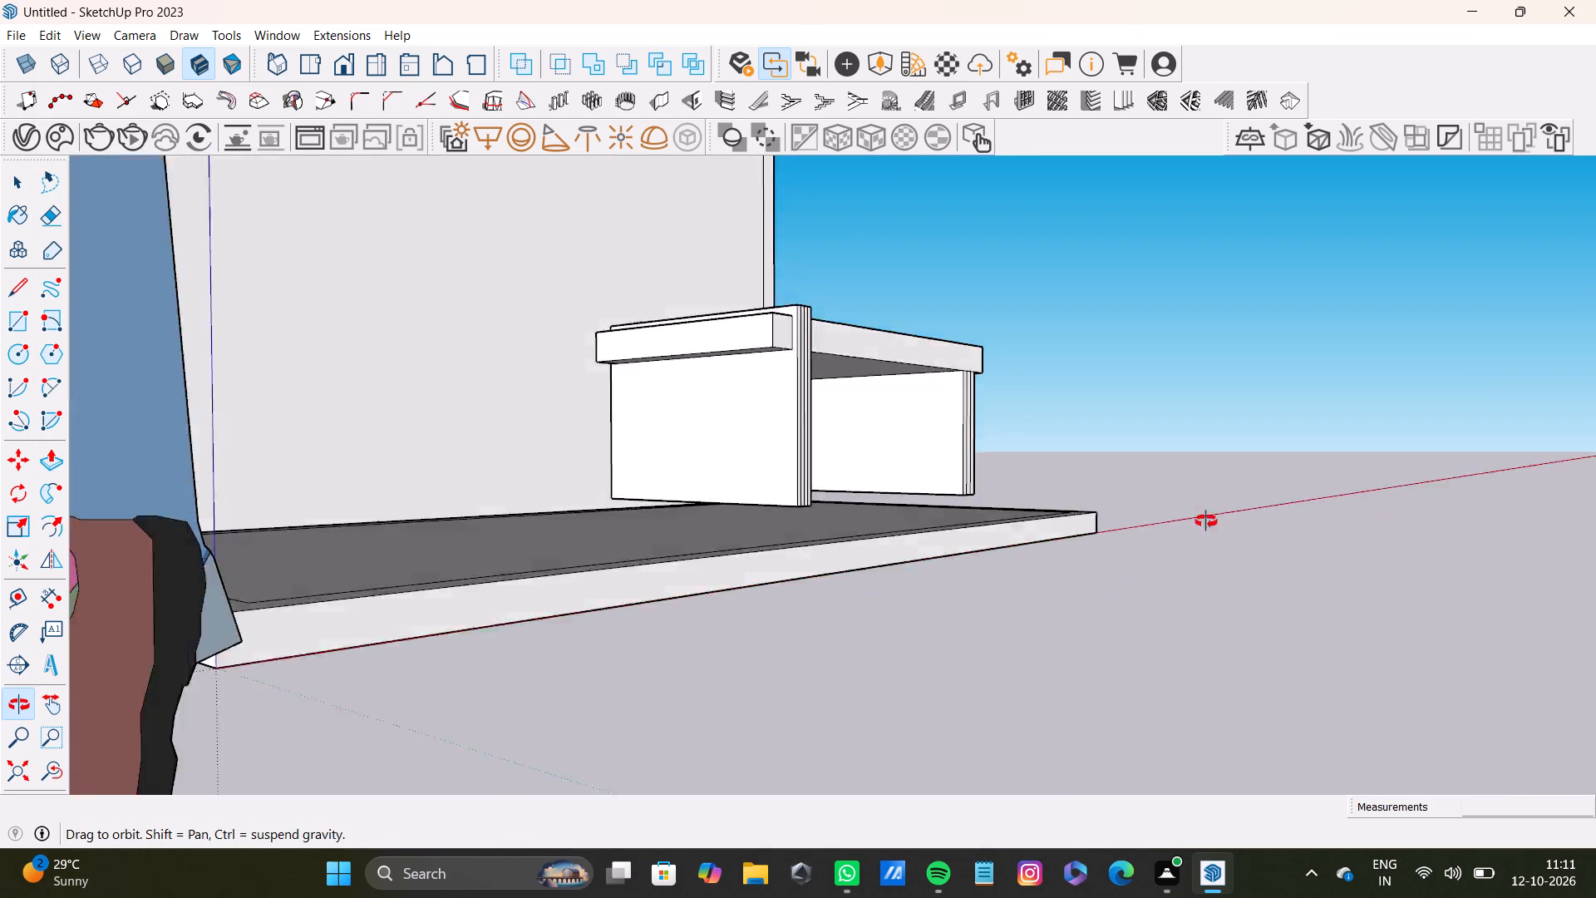
pyautogui.moveTo(1206, 521); pyautogui.dragTo(800, 545, button='middle')
# Move the whole bench about 4 7/16" toward the slab's front edge.
pyautogui.tripleClick(853, 371)
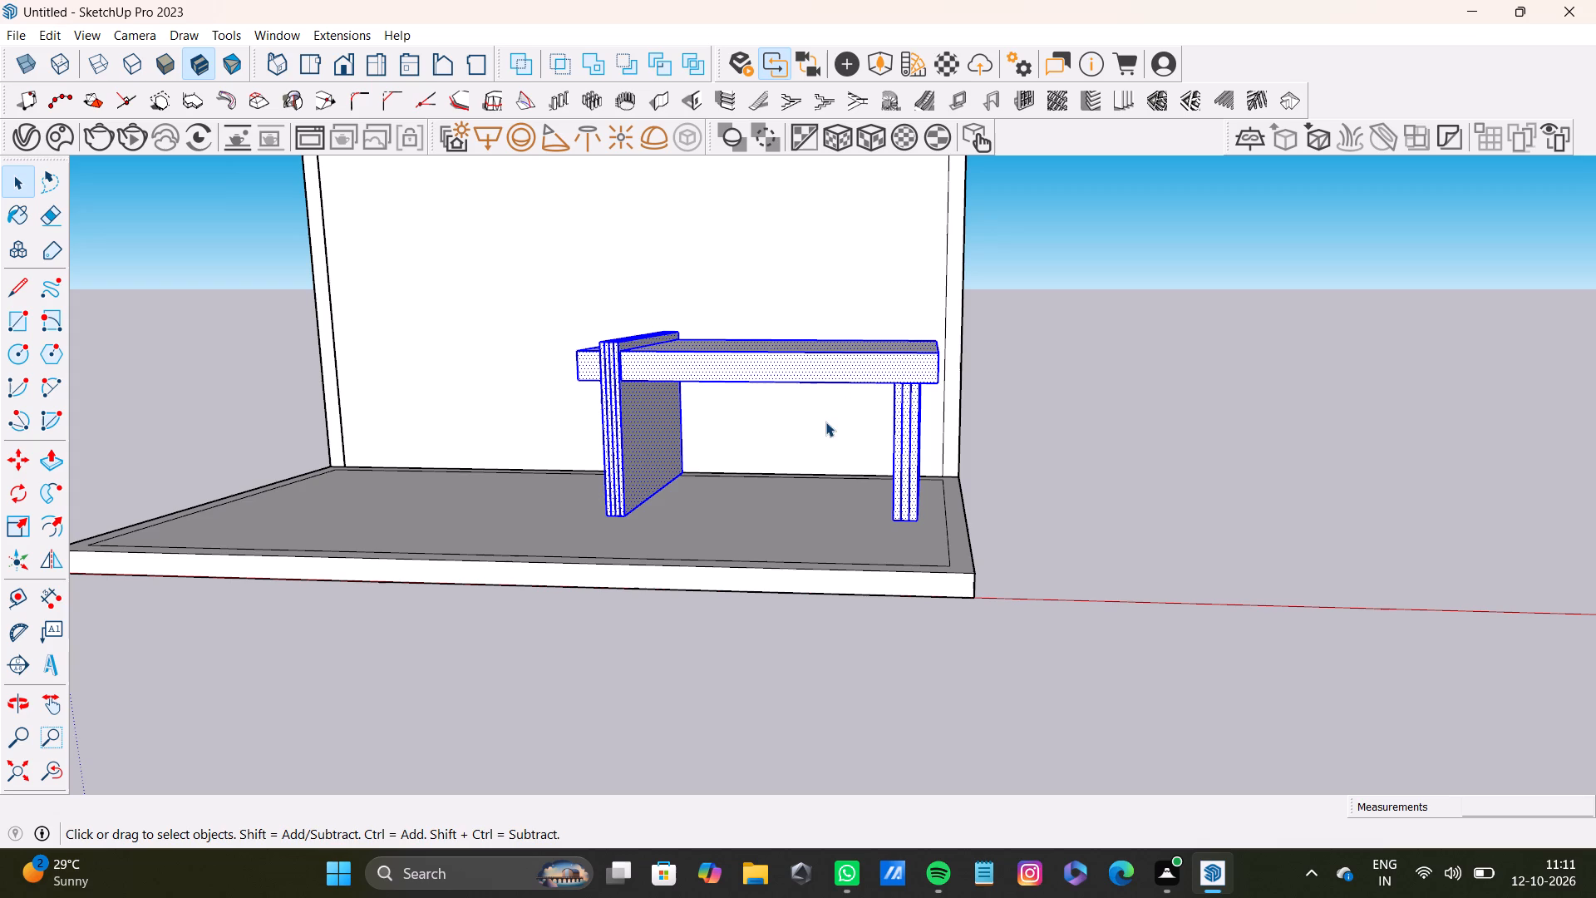
pyautogui.press('m')
pyautogui.scroll(8, 910, 527)
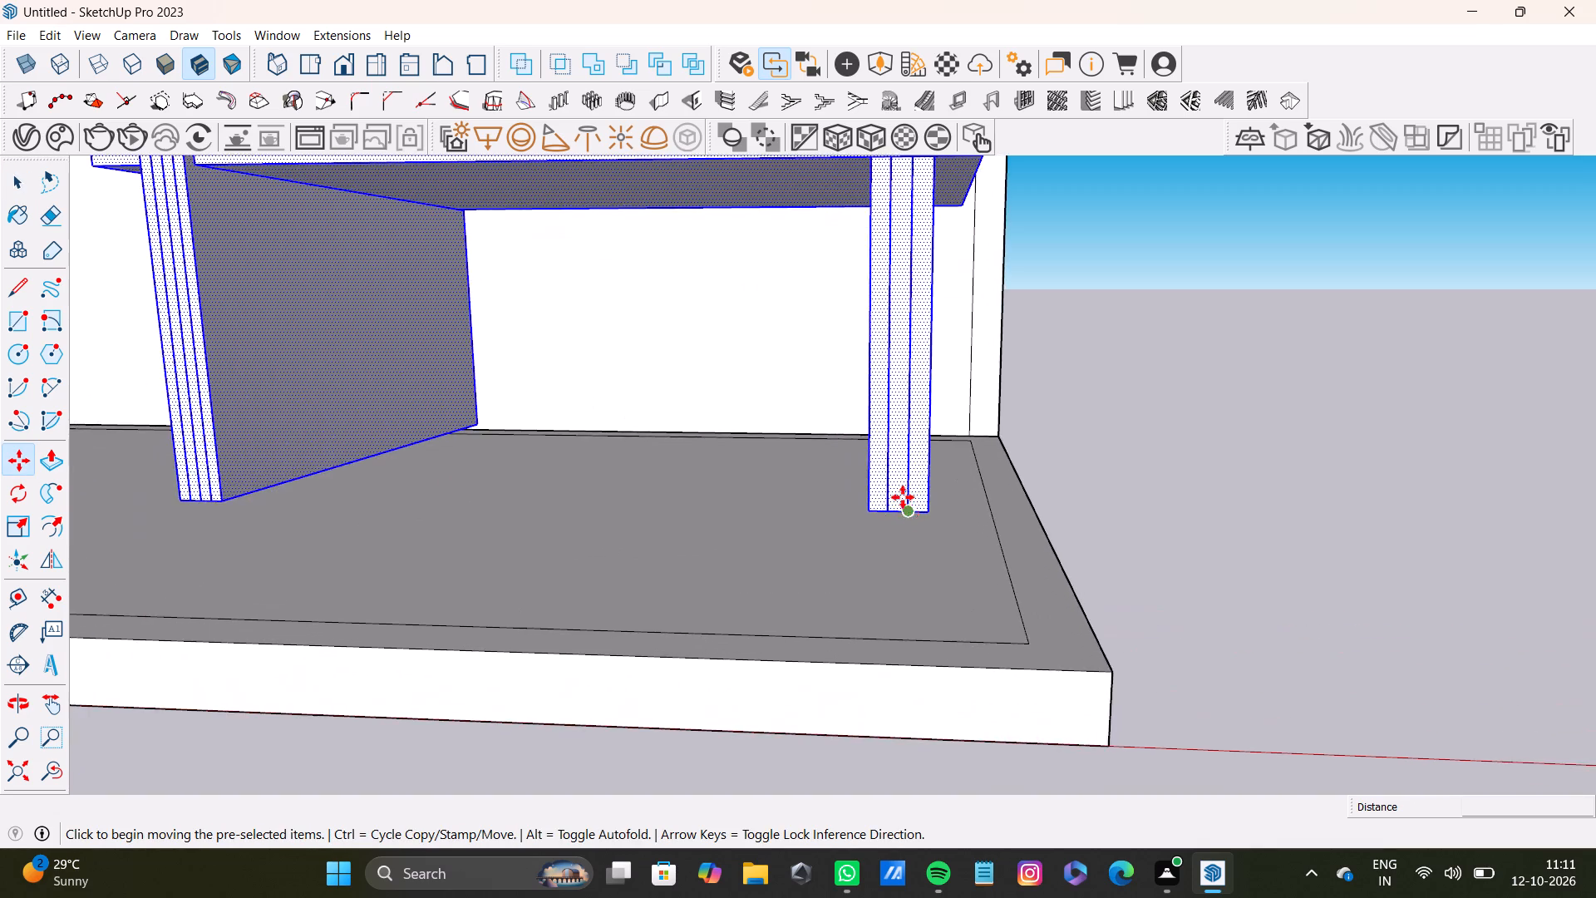
pyautogui.moveTo(874, 471); pyautogui.dragTo(796, 410, button='middle')
pyautogui.click(863, 461)
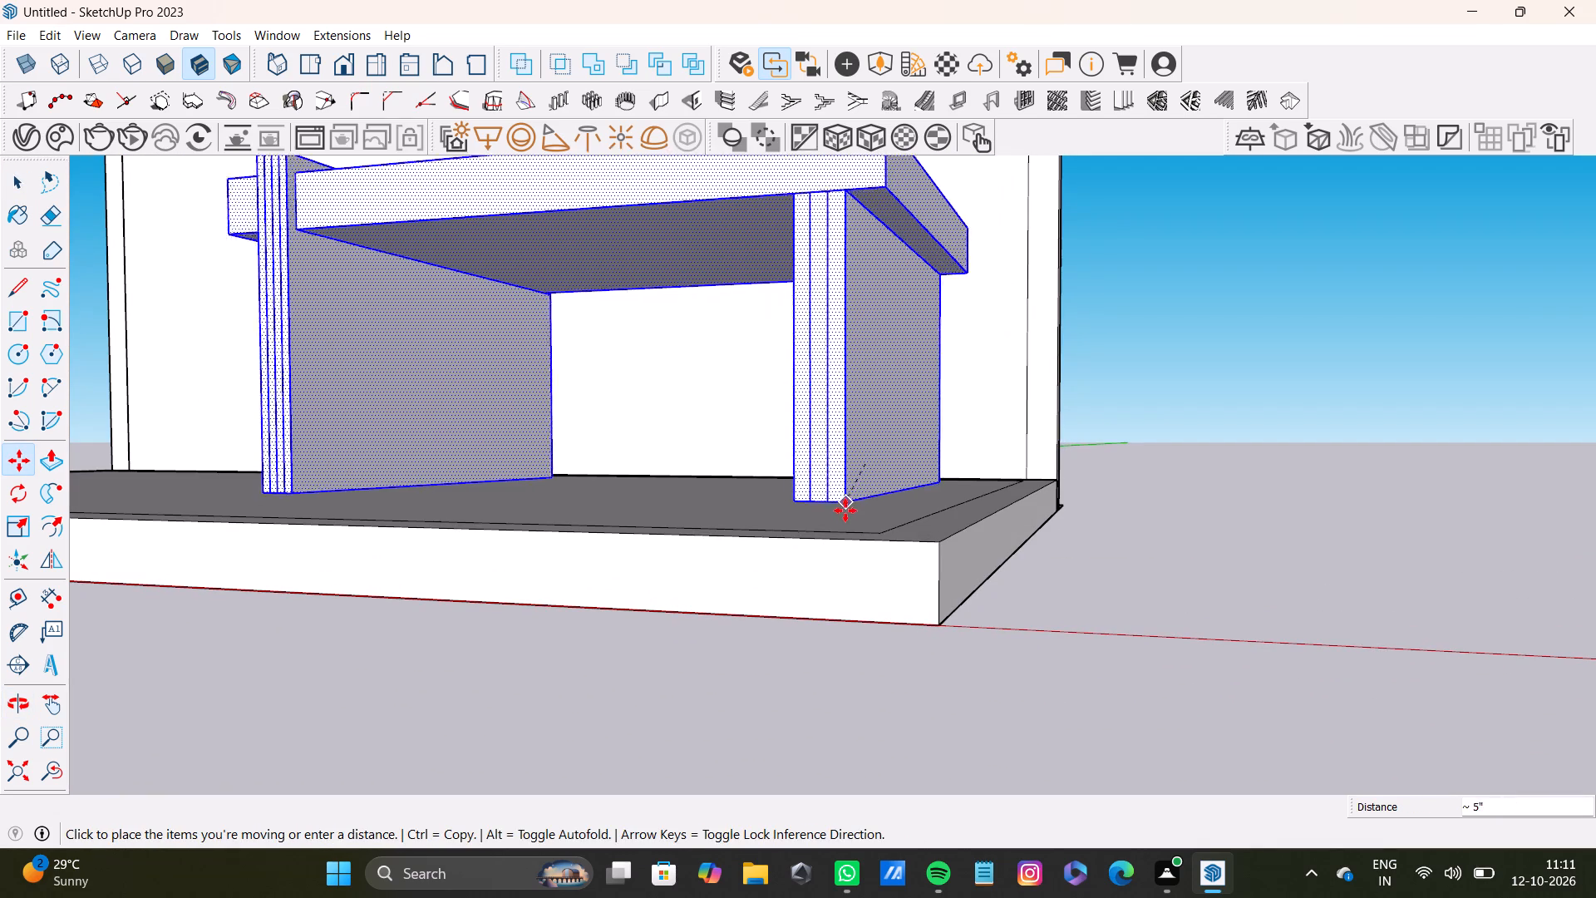
pyautogui.click(848, 515)
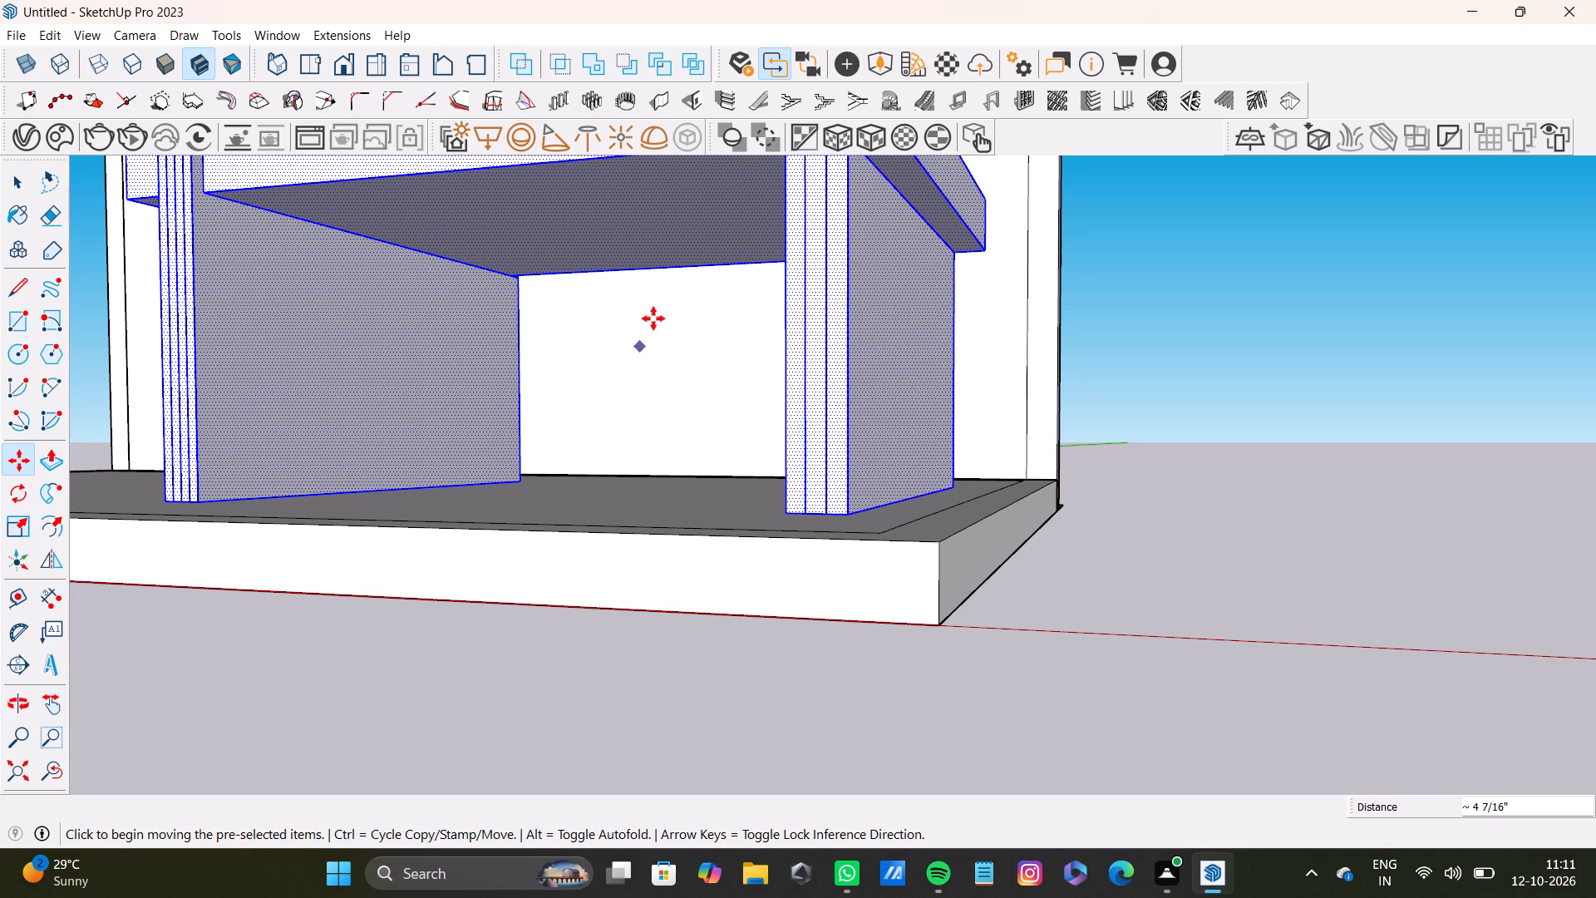
# Examine the moved bench's position on the slab against the back wall from several angles.
pyautogui.scroll(-8, 864, 423)
pyautogui.moveTo(839, 471); pyautogui.dragTo(989, 580, button='middle')
pyautogui.keyDown('shift'); pyautogui.scroll(-4, 939, 522); pyautogui.keyUp('shift')
pyautogui.keyDown('shift'); pyautogui.moveTo(846, 468); pyautogui.dragTo(1043, 390, button='middle'); pyautogui.keyUp('shift')
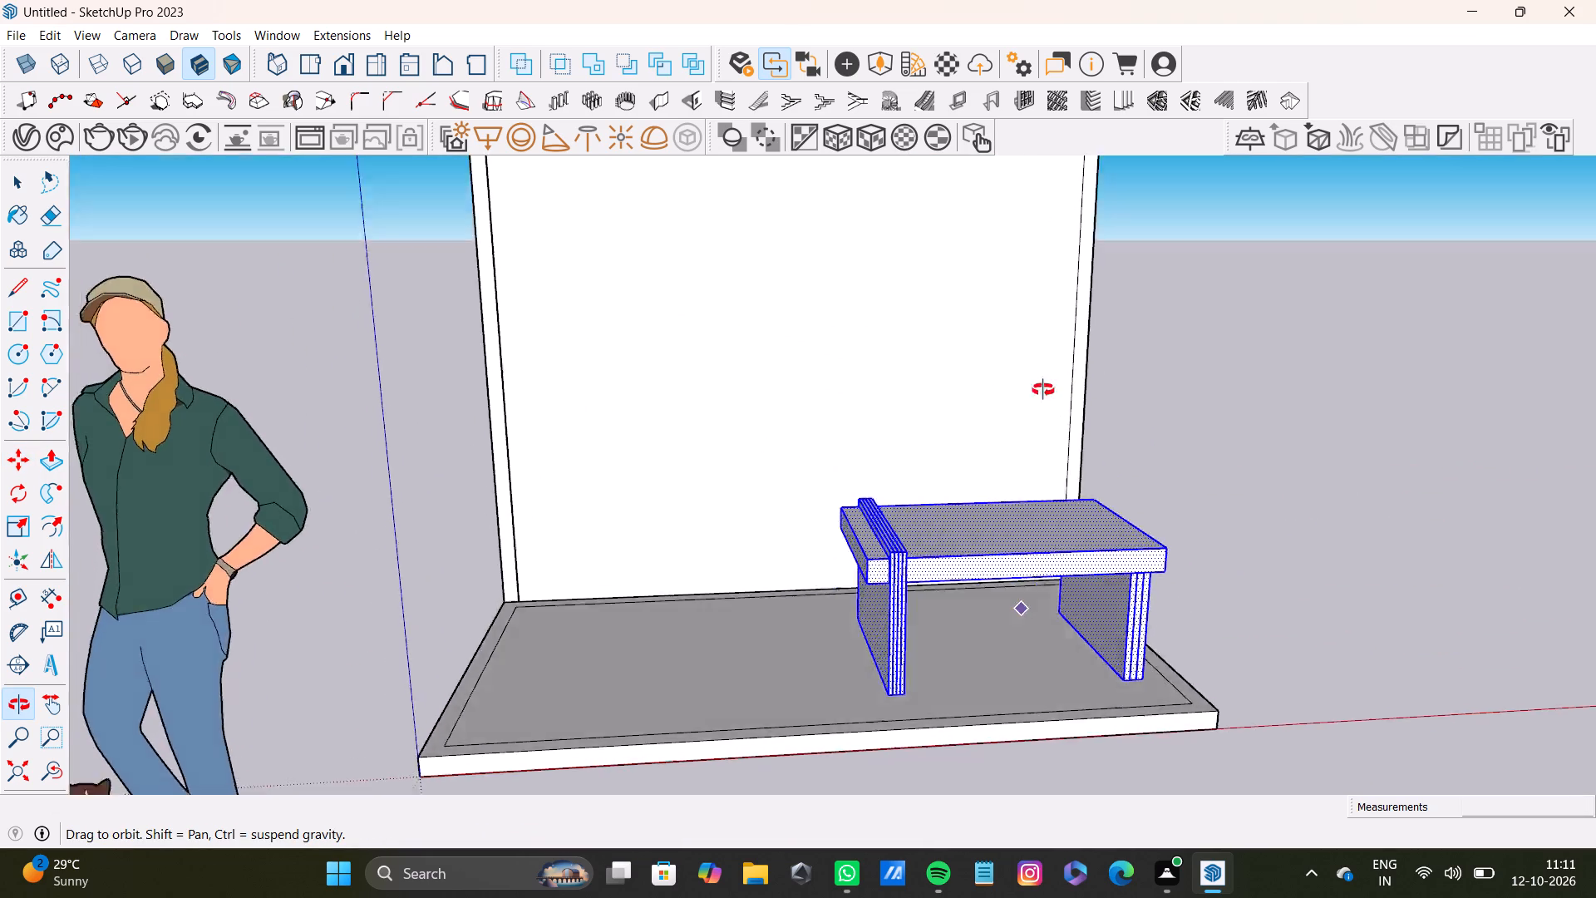
pyautogui.keyDown('shift'); pyautogui.moveTo(1043, 390); pyautogui.dragTo(760, 382, button='middle'); pyautogui.keyUp('shift')
pyautogui.scroll(-10, 760, 382)
pyautogui.moveTo(785, 368); pyautogui.dragTo(888, 450, button='middle')
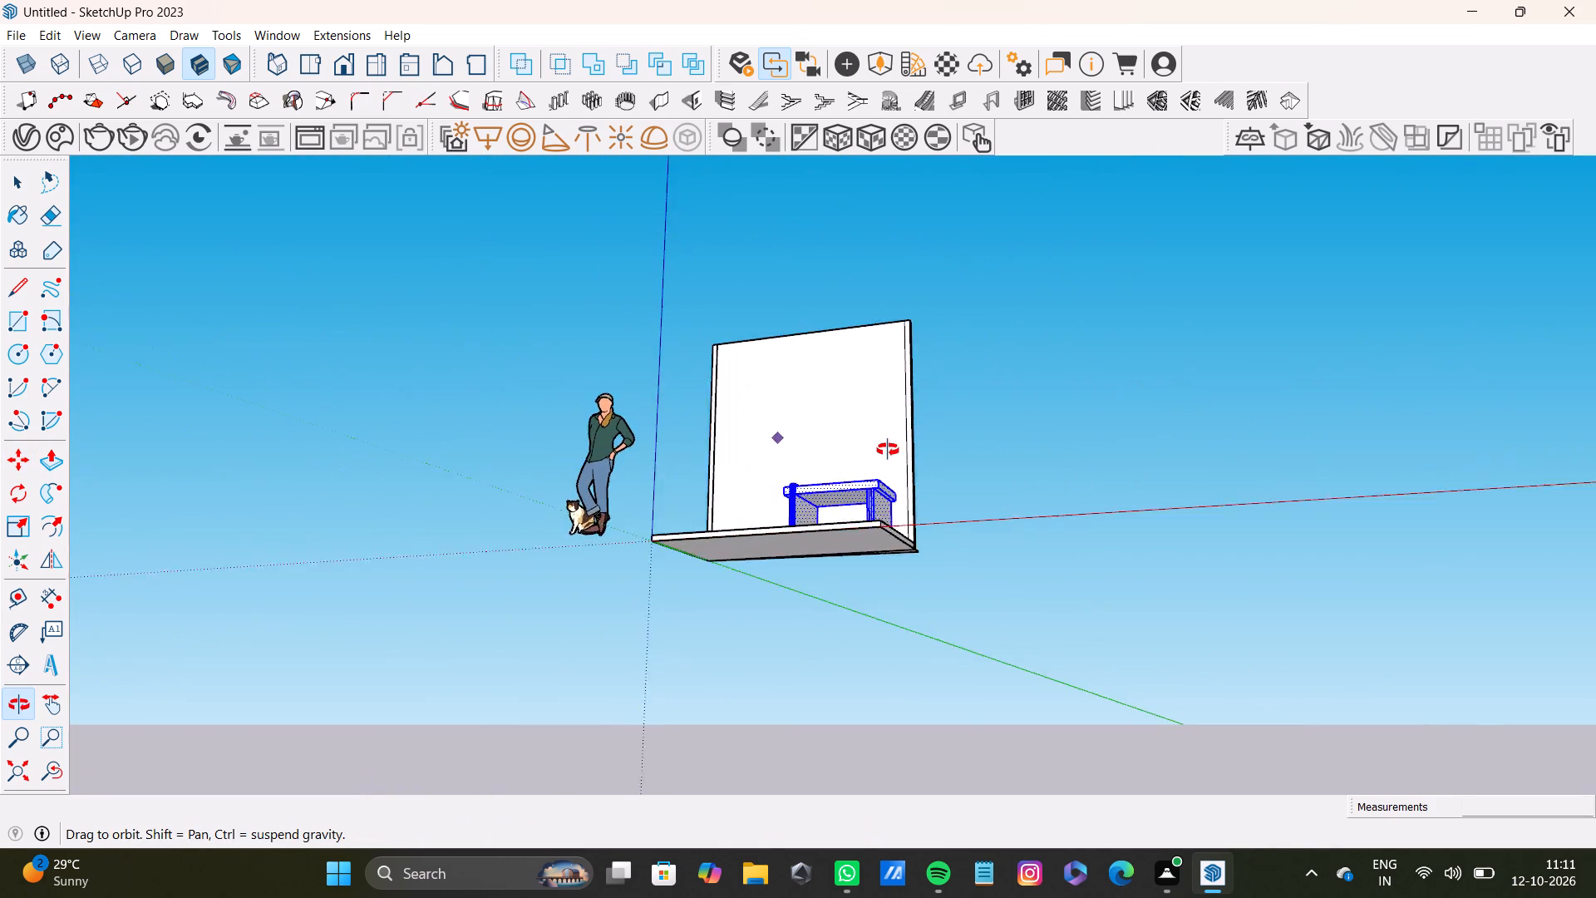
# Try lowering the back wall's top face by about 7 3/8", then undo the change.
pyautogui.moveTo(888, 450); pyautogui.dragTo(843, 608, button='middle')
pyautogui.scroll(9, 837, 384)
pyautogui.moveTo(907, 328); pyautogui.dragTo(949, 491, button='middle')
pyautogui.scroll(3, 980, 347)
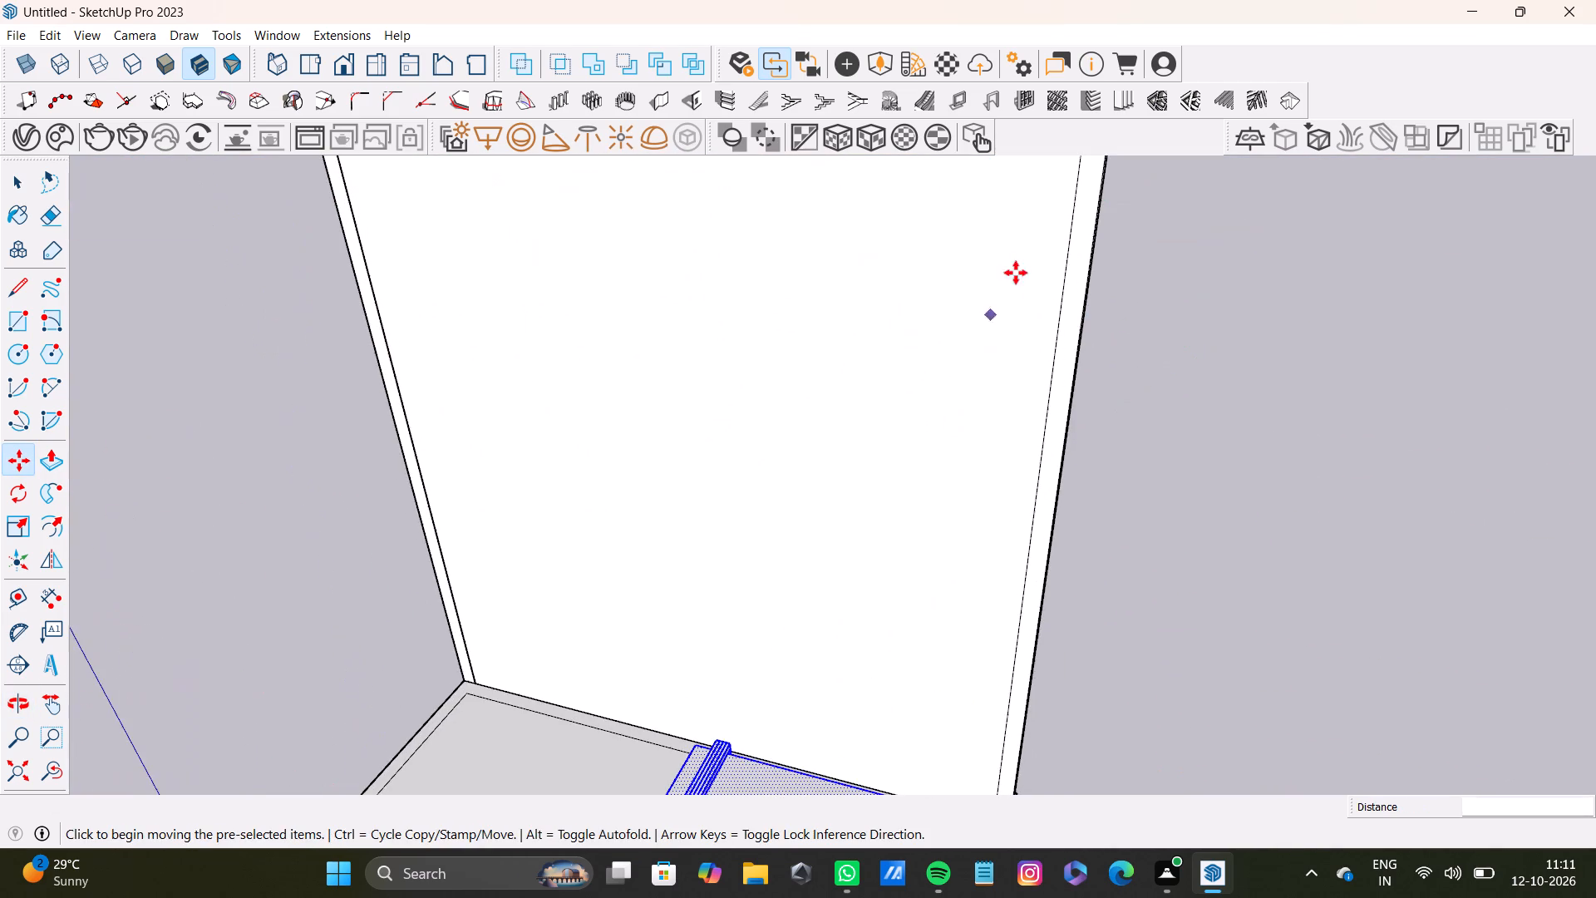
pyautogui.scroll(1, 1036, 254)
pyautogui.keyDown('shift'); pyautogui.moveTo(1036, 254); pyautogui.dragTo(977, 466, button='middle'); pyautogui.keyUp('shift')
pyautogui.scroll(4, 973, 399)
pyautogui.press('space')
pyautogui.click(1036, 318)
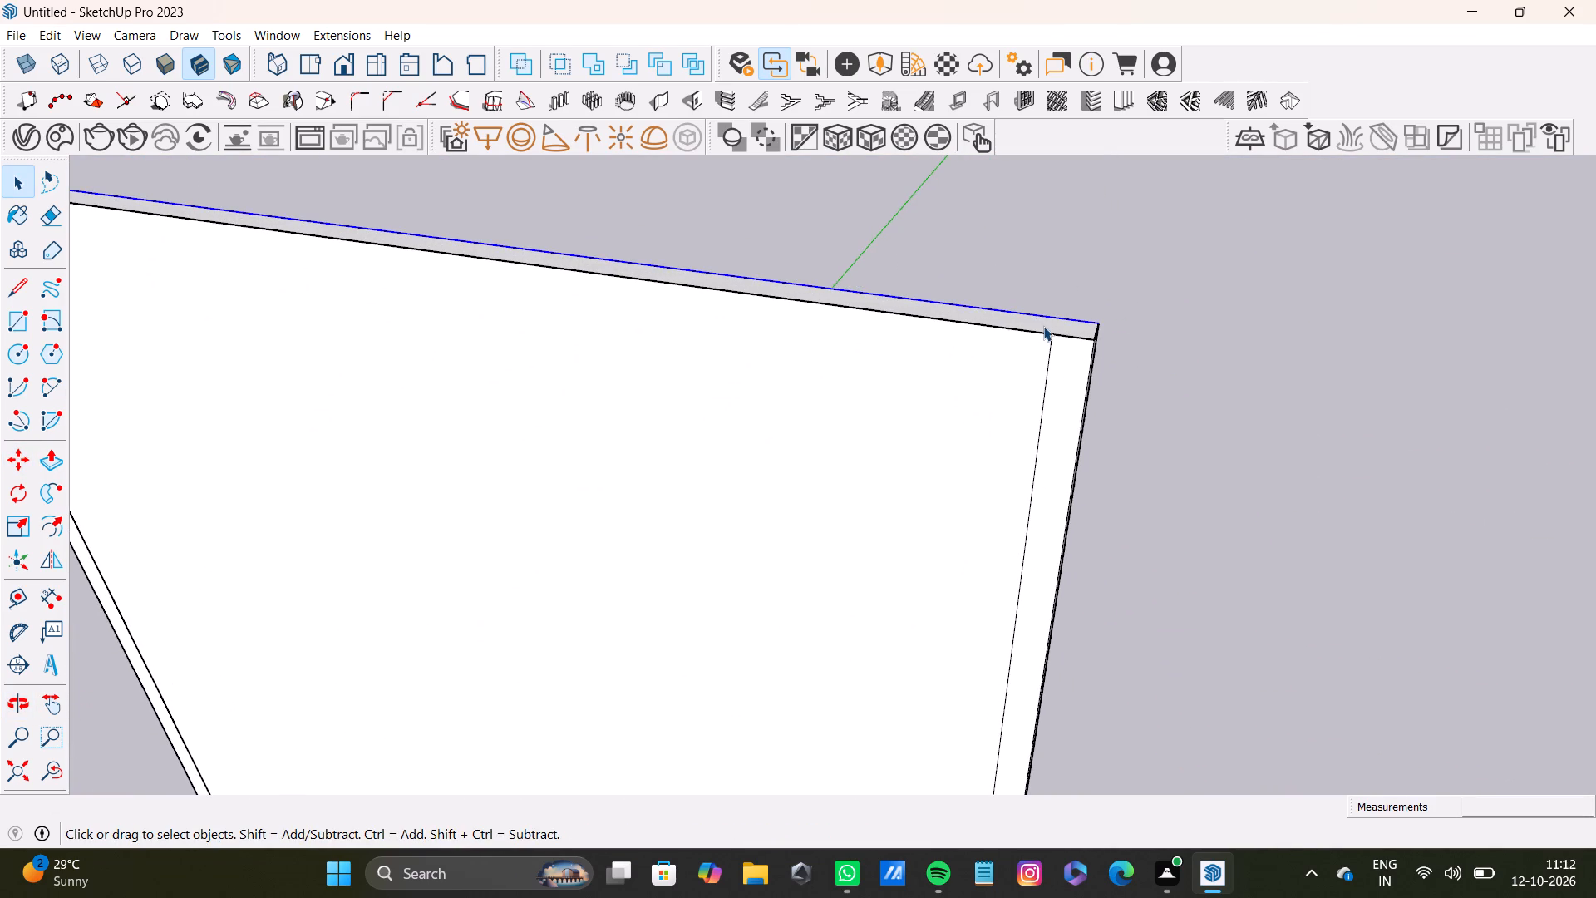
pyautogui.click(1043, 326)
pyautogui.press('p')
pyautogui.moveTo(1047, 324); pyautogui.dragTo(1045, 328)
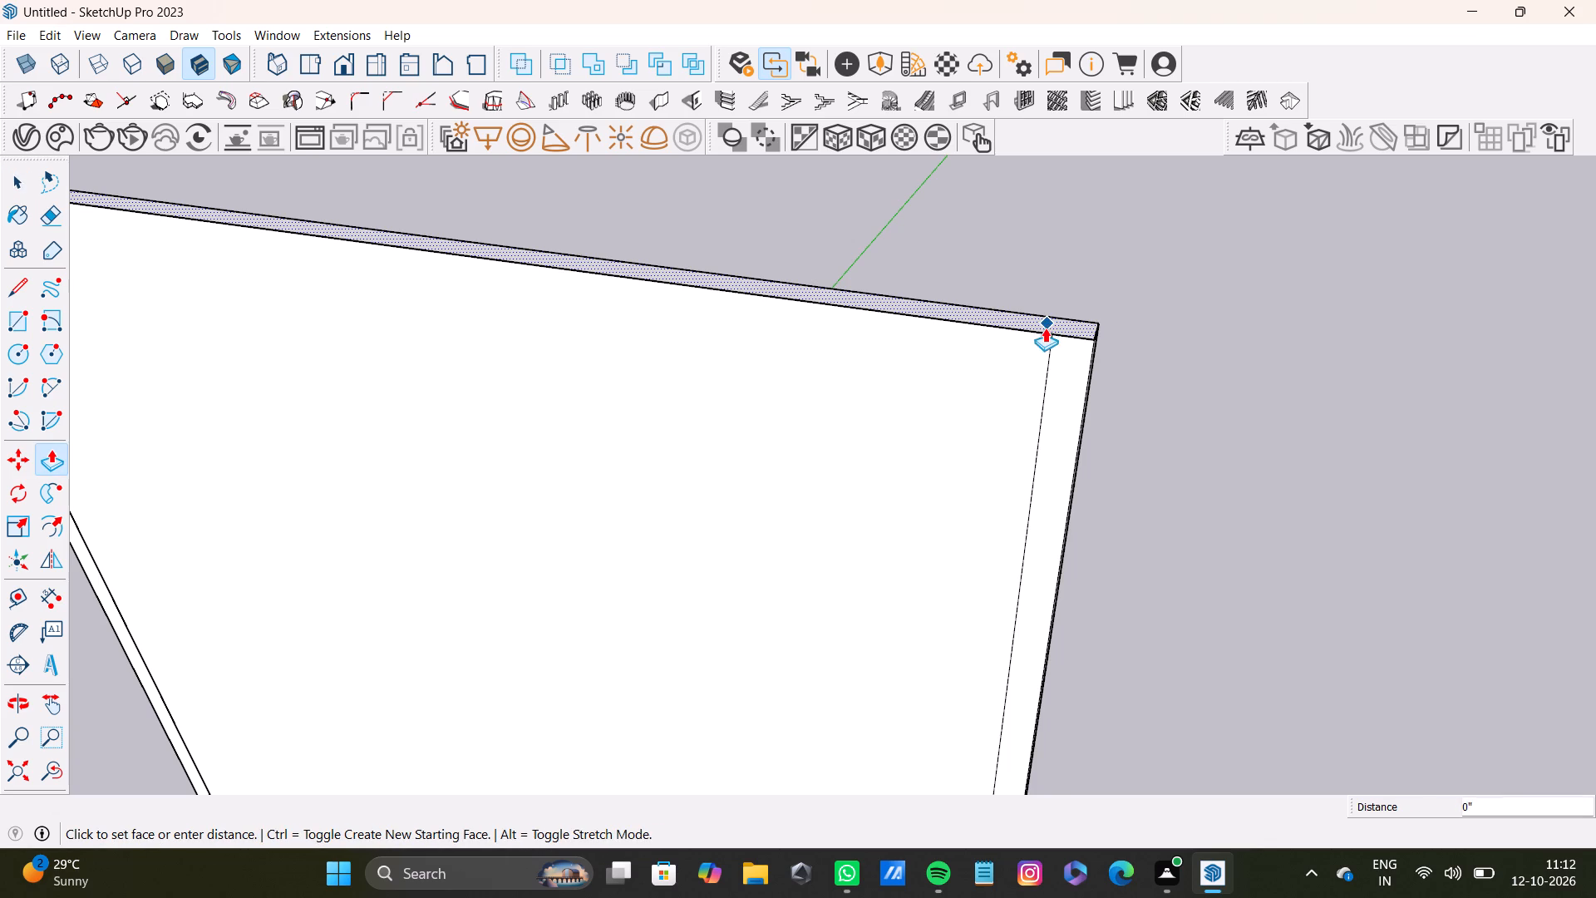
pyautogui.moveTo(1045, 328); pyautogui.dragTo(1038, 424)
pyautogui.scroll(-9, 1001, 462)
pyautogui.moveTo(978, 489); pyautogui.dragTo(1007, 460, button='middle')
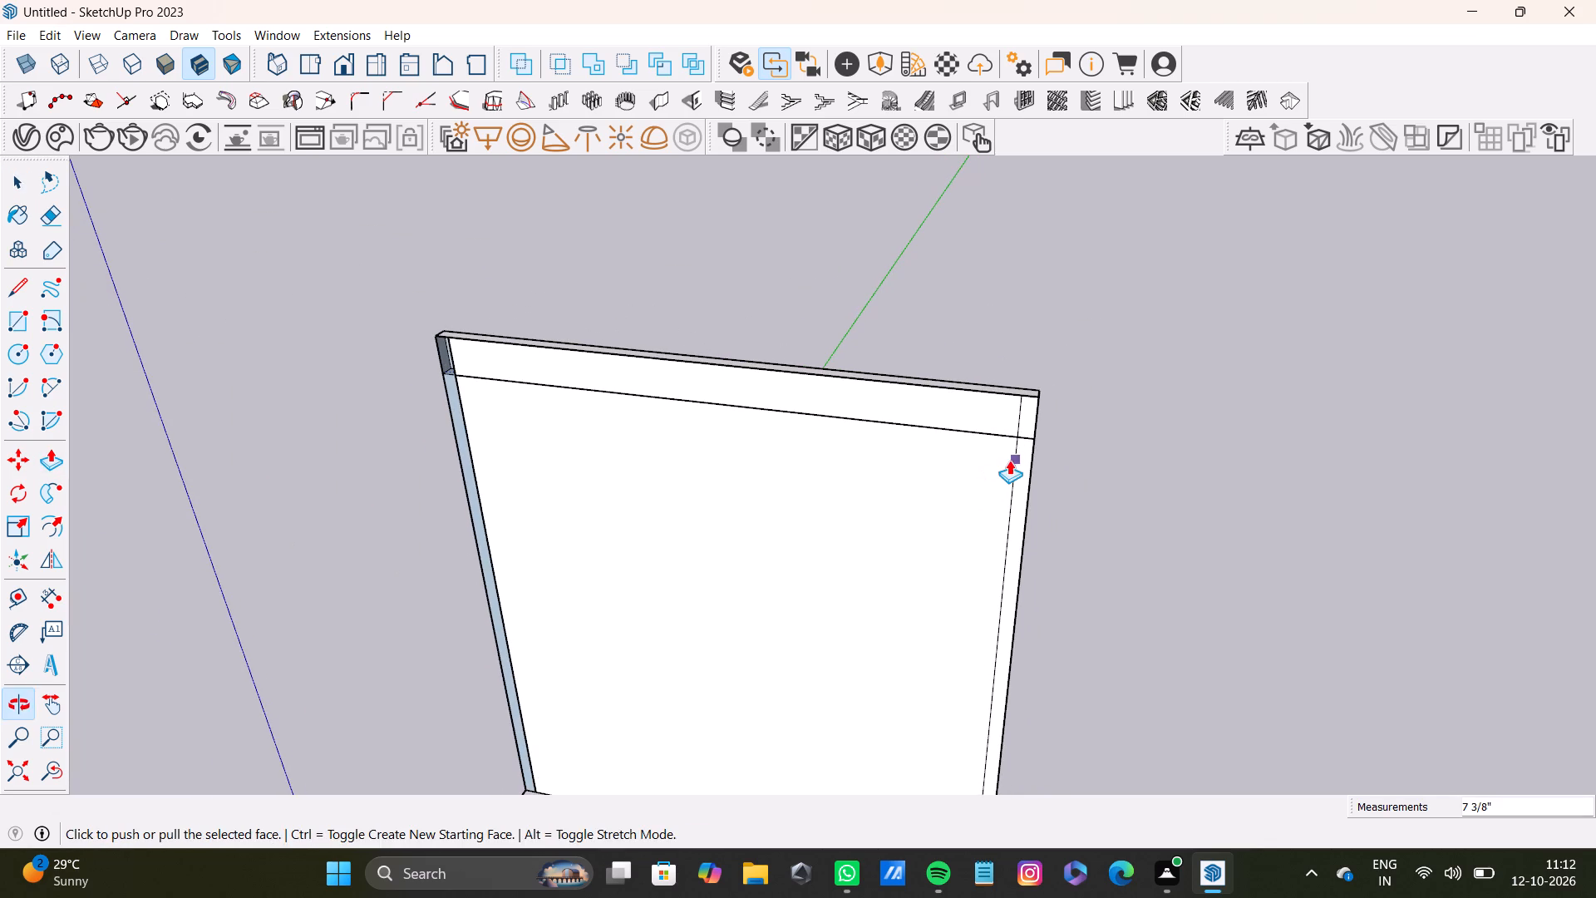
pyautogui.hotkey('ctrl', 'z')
# Examine the back wall, slab and bench together from the front and at an angle to judge their proportions.
pyautogui.scroll(-4, 1021, 422)
pyautogui.moveTo(1030, 465); pyautogui.dragTo(796, 373, button='middle')
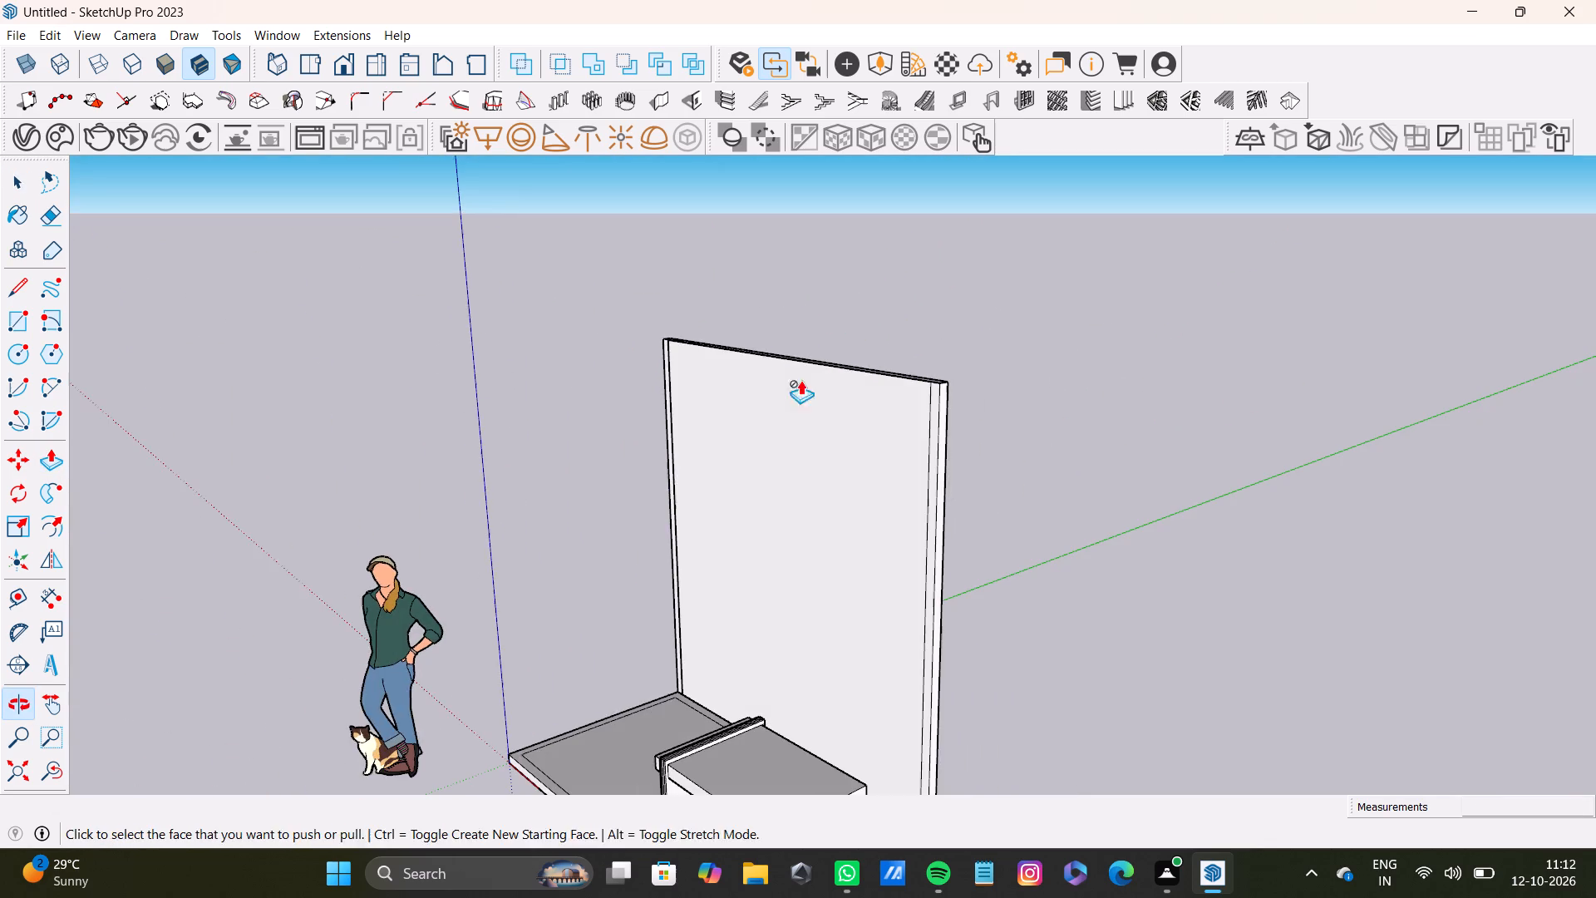
pyautogui.press('space')
pyautogui.tripleClick(894, 432)
pyautogui.moveTo(734, 453); pyautogui.dragTo(1045, 578, button='middle')
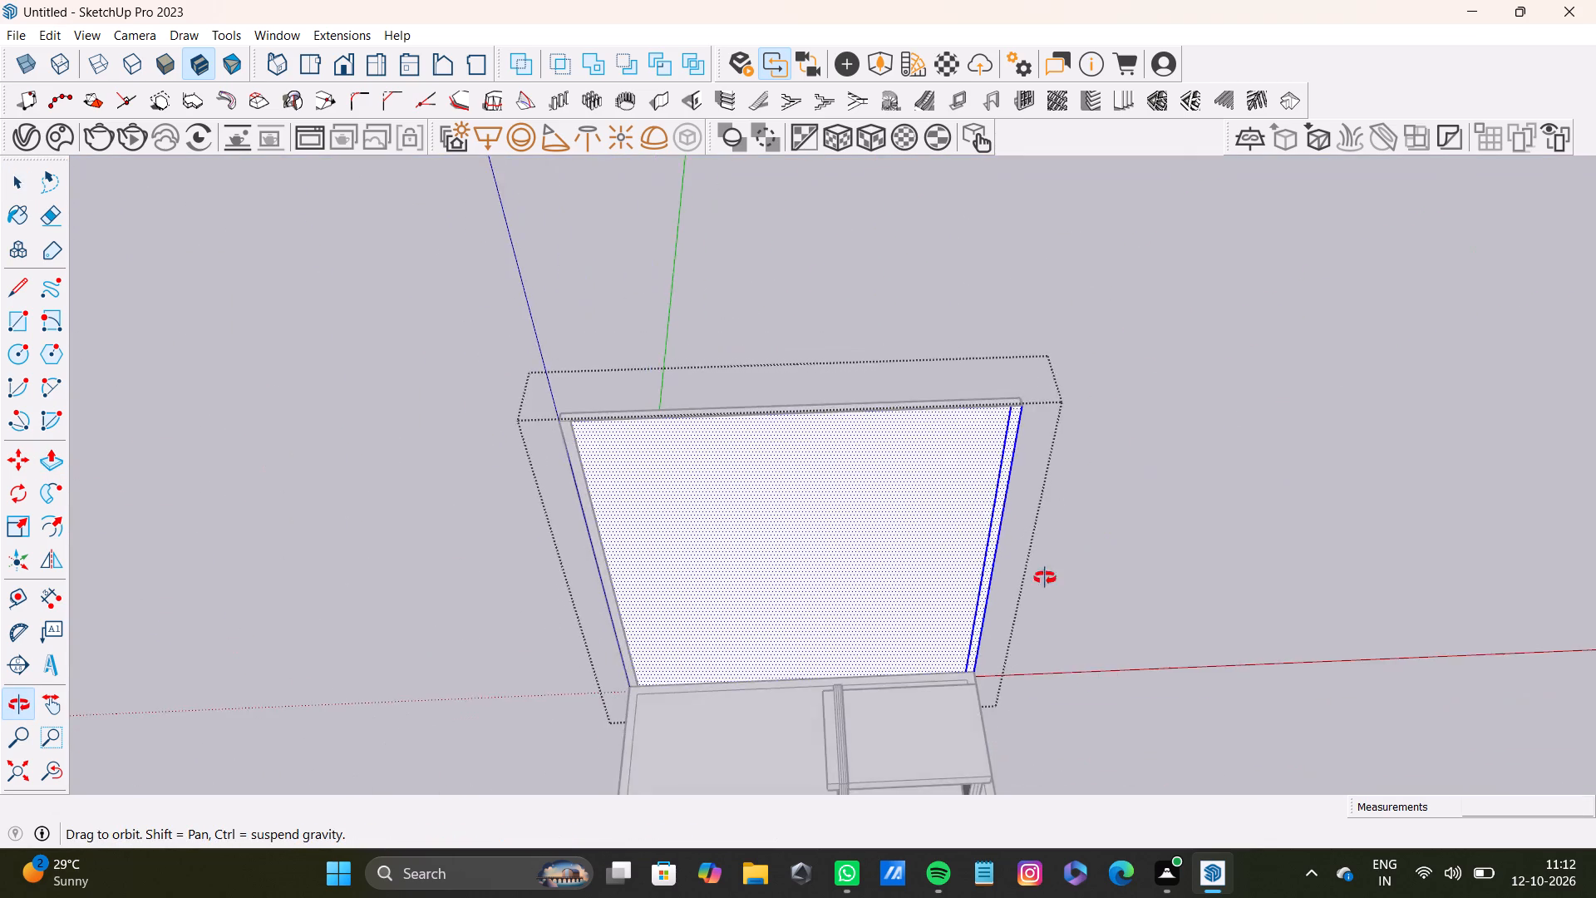
pyautogui.moveTo(1045, 578); pyautogui.dragTo(969, 361, button='middle')
pyautogui.click(1272, 382)
pyautogui.scroll(-5, 855, 472)
pyautogui.keyDown('shift'); pyautogui.moveTo(861, 495); pyautogui.dragTo(1096, 443, button='middle'); pyautogui.keyUp('shift')
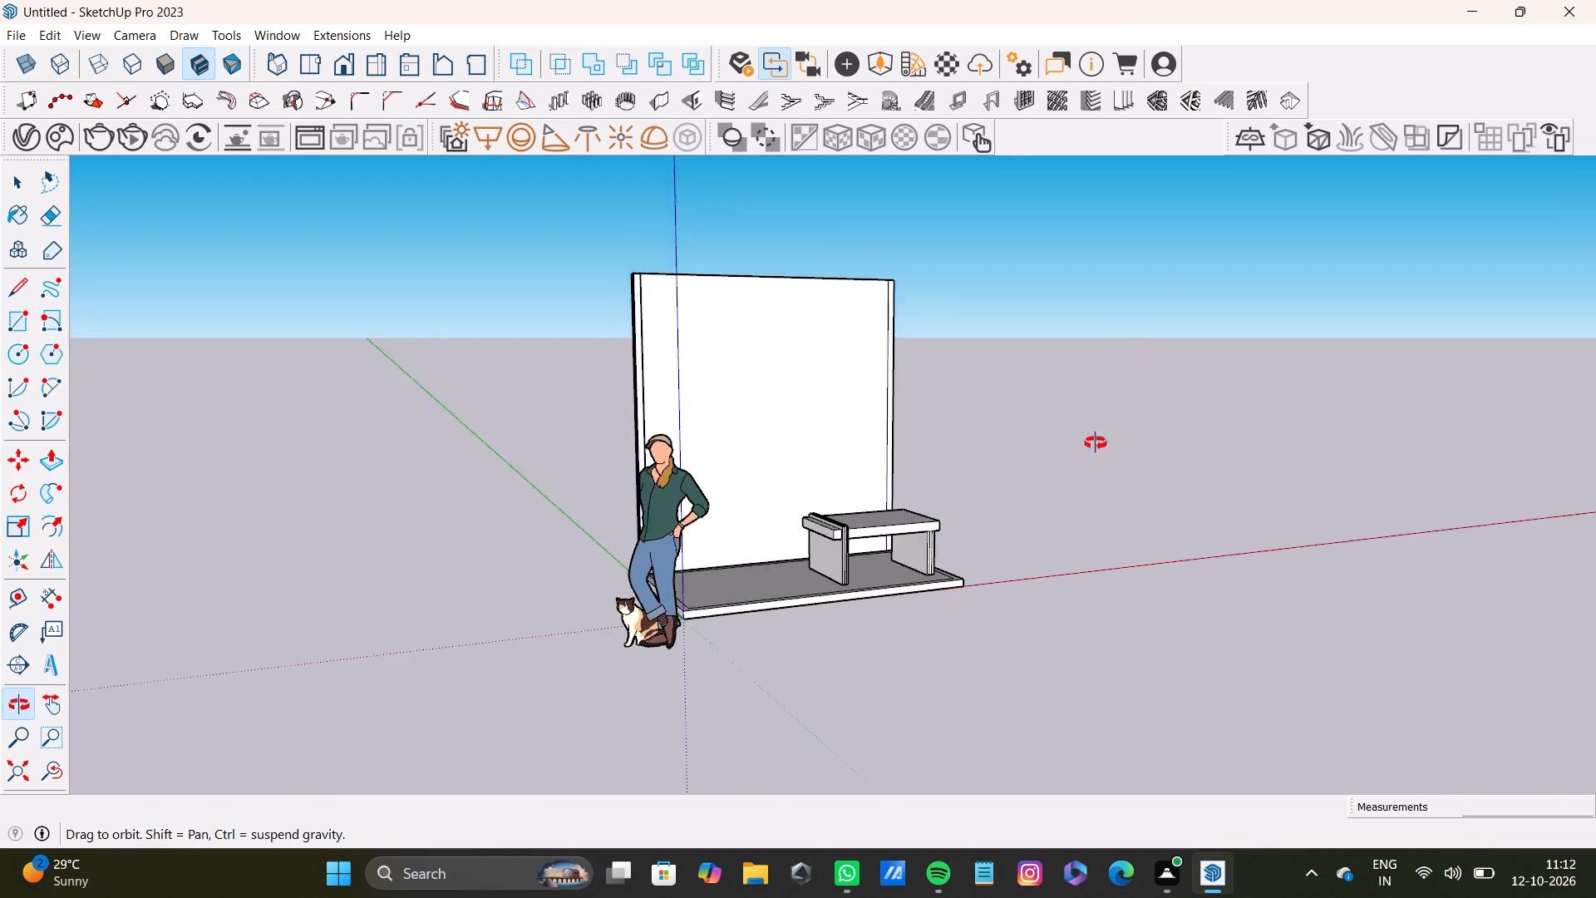
pyautogui.keyDown('shift'); pyautogui.moveTo(1096, 443); pyautogui.dragTo(962, 411, button='middle'); pyautogui.keyUp('shift')
pyautogui.scroll(8, 869, 544)
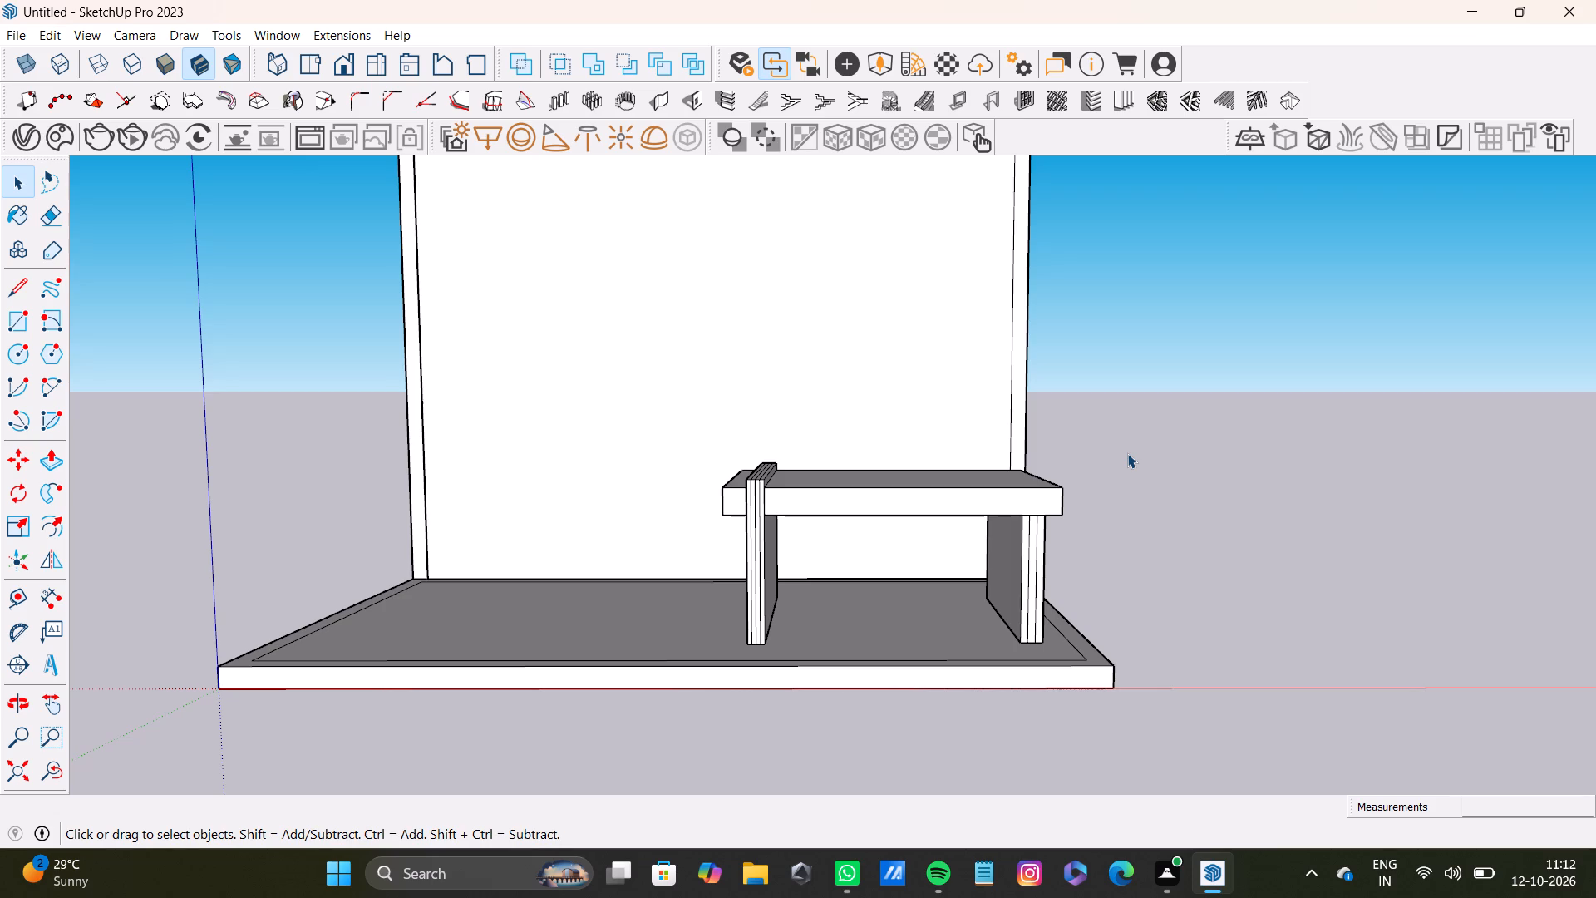
pyautogui.scroll(-4, 953, 525)
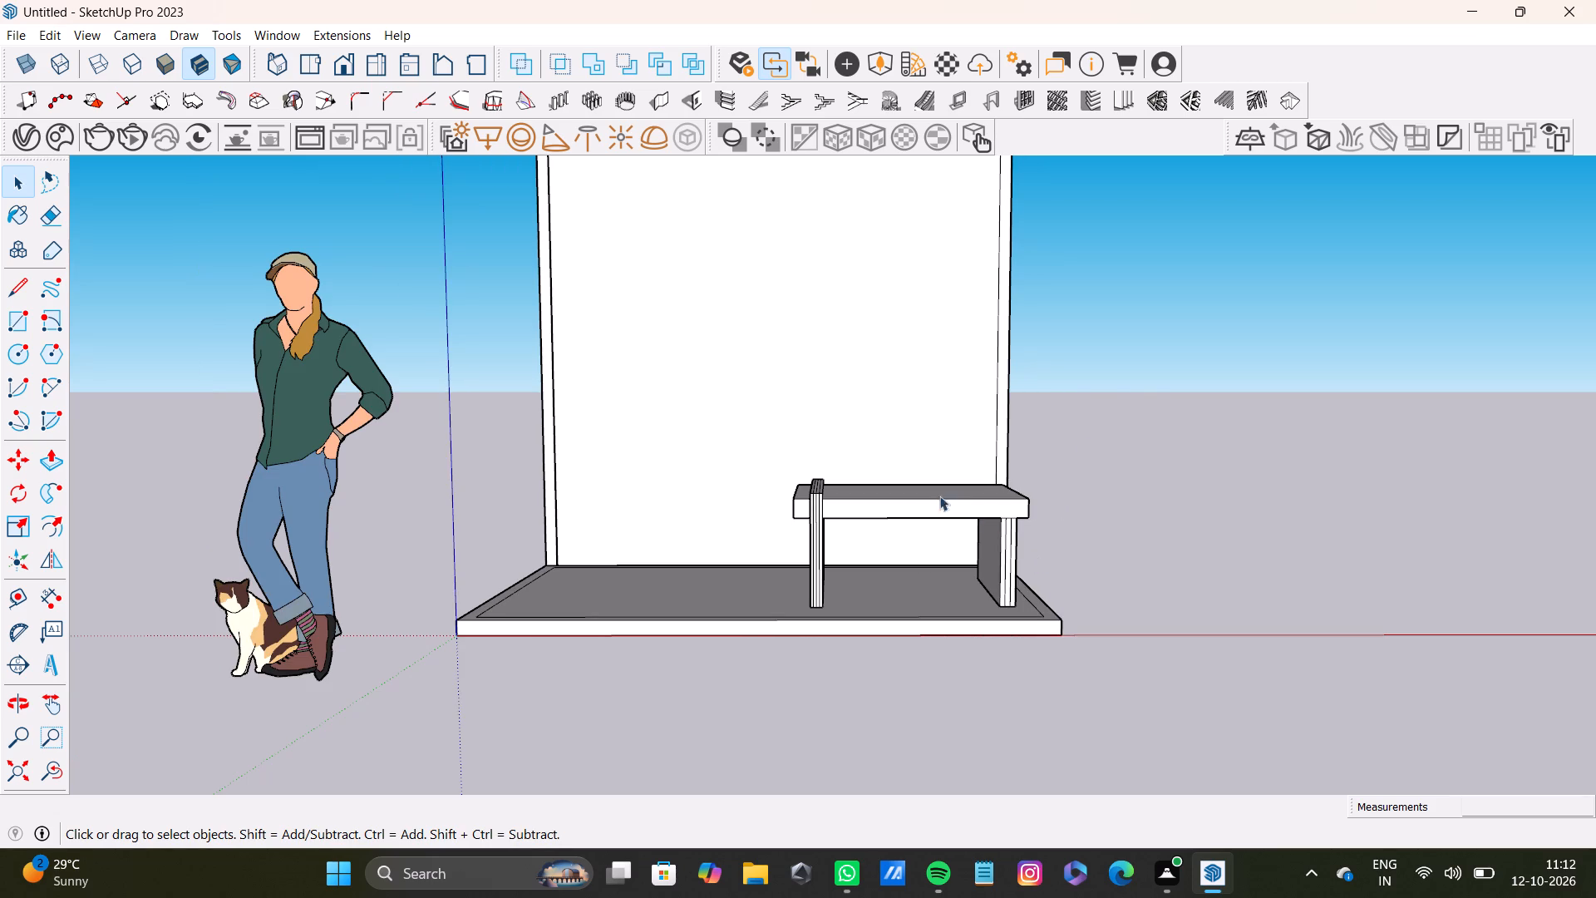
pyautogui.moveTo(1018, 511); pyautogui.dragTo(1083, 534, button='middle')
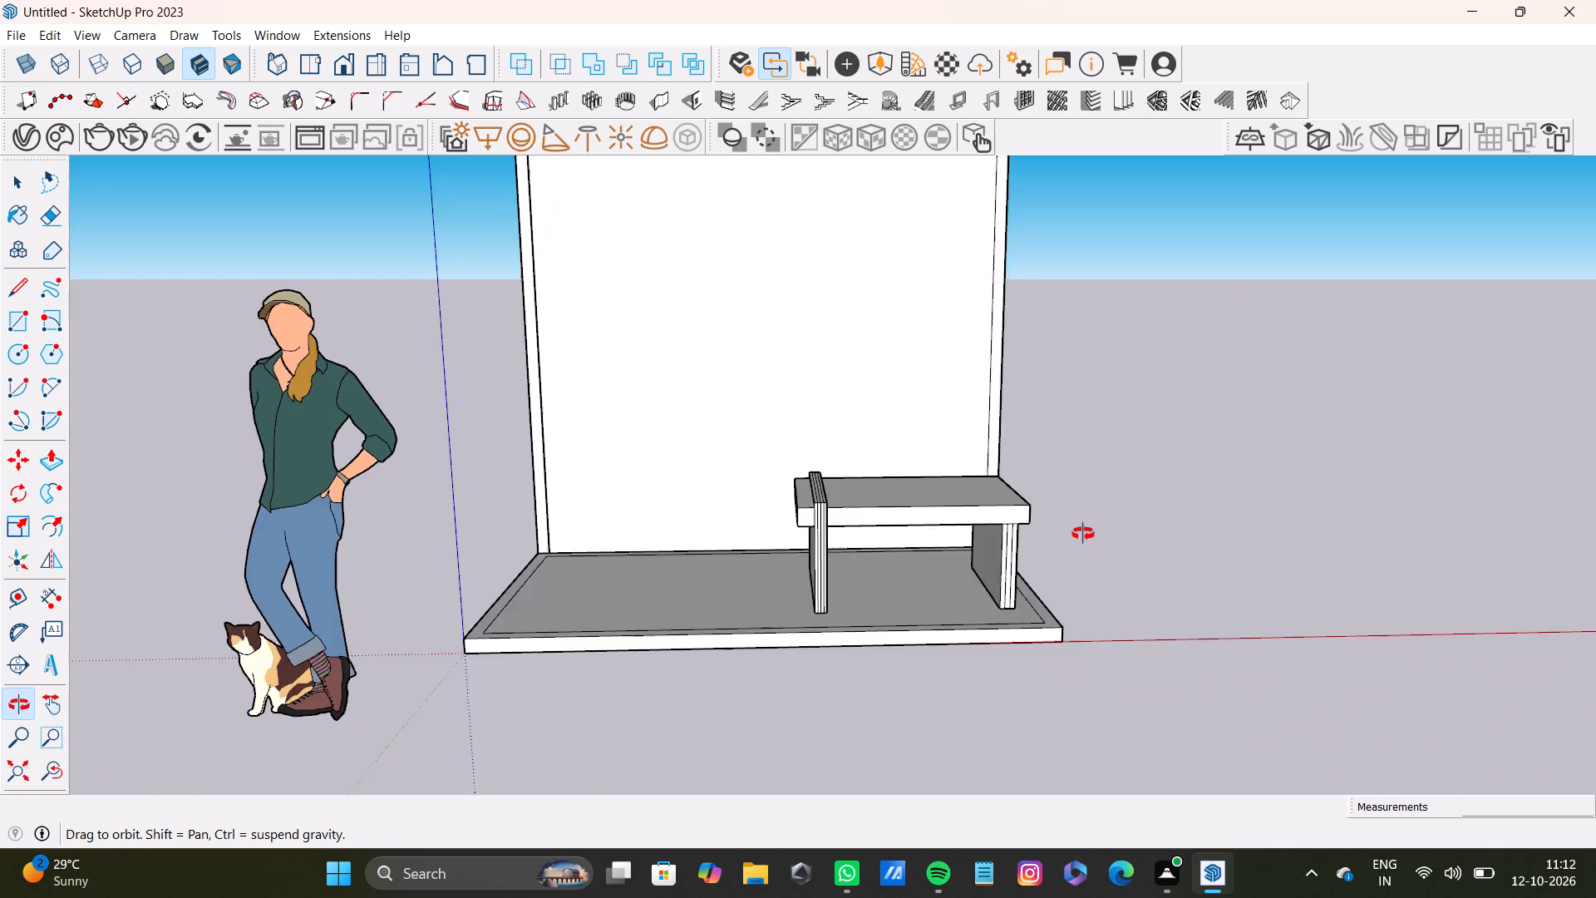
pyautogui.moveTo(1083, 534); pyautogui.dragTo(976, 497, button='middle')
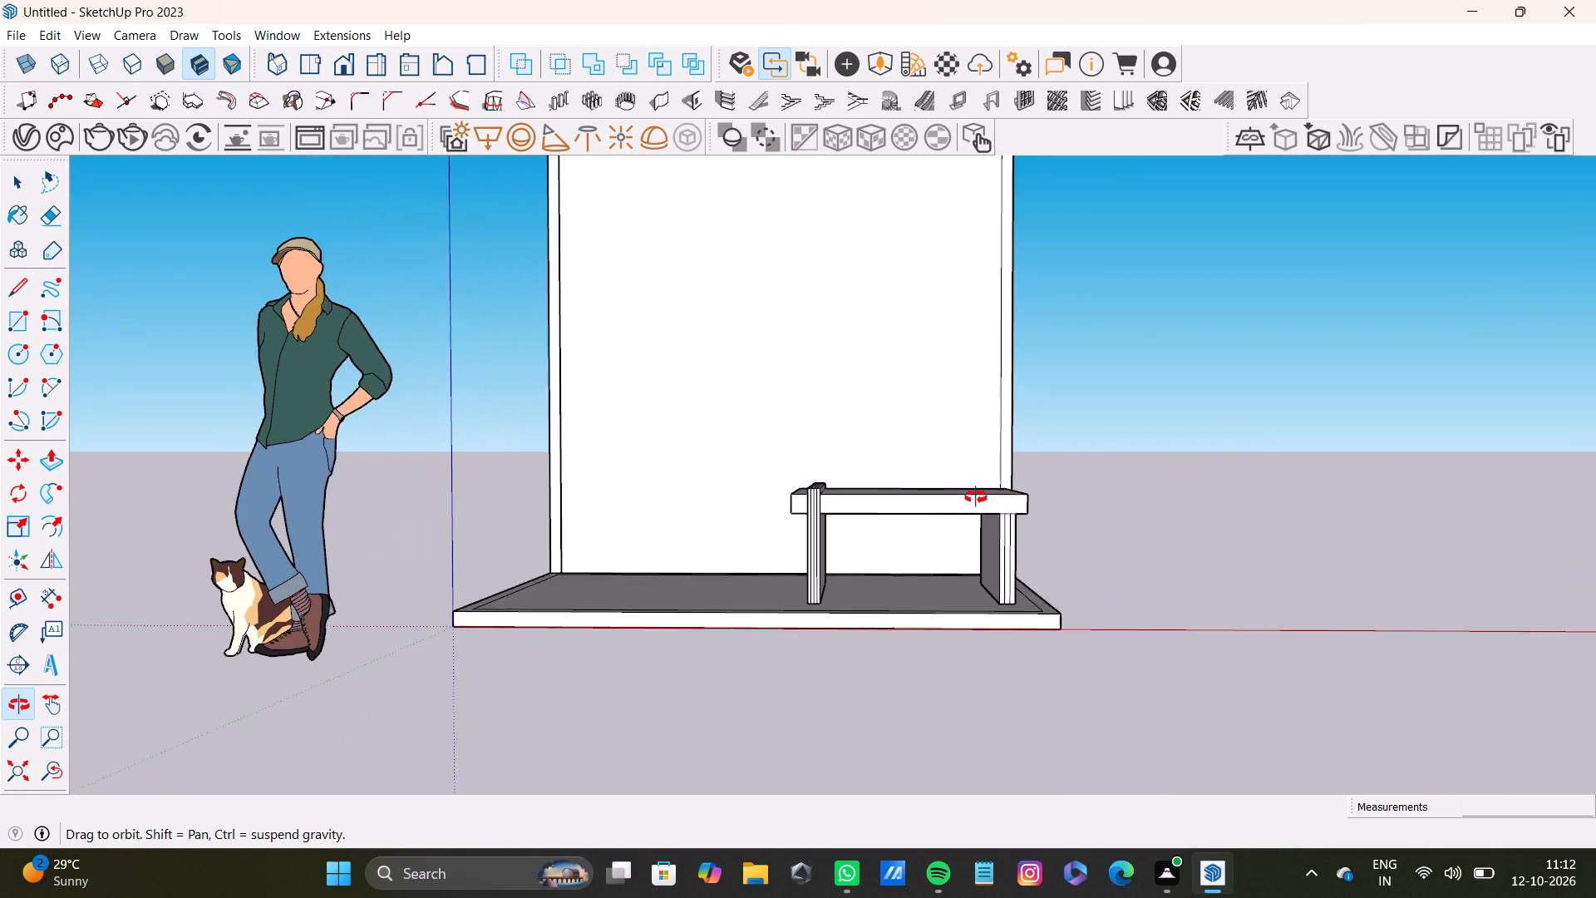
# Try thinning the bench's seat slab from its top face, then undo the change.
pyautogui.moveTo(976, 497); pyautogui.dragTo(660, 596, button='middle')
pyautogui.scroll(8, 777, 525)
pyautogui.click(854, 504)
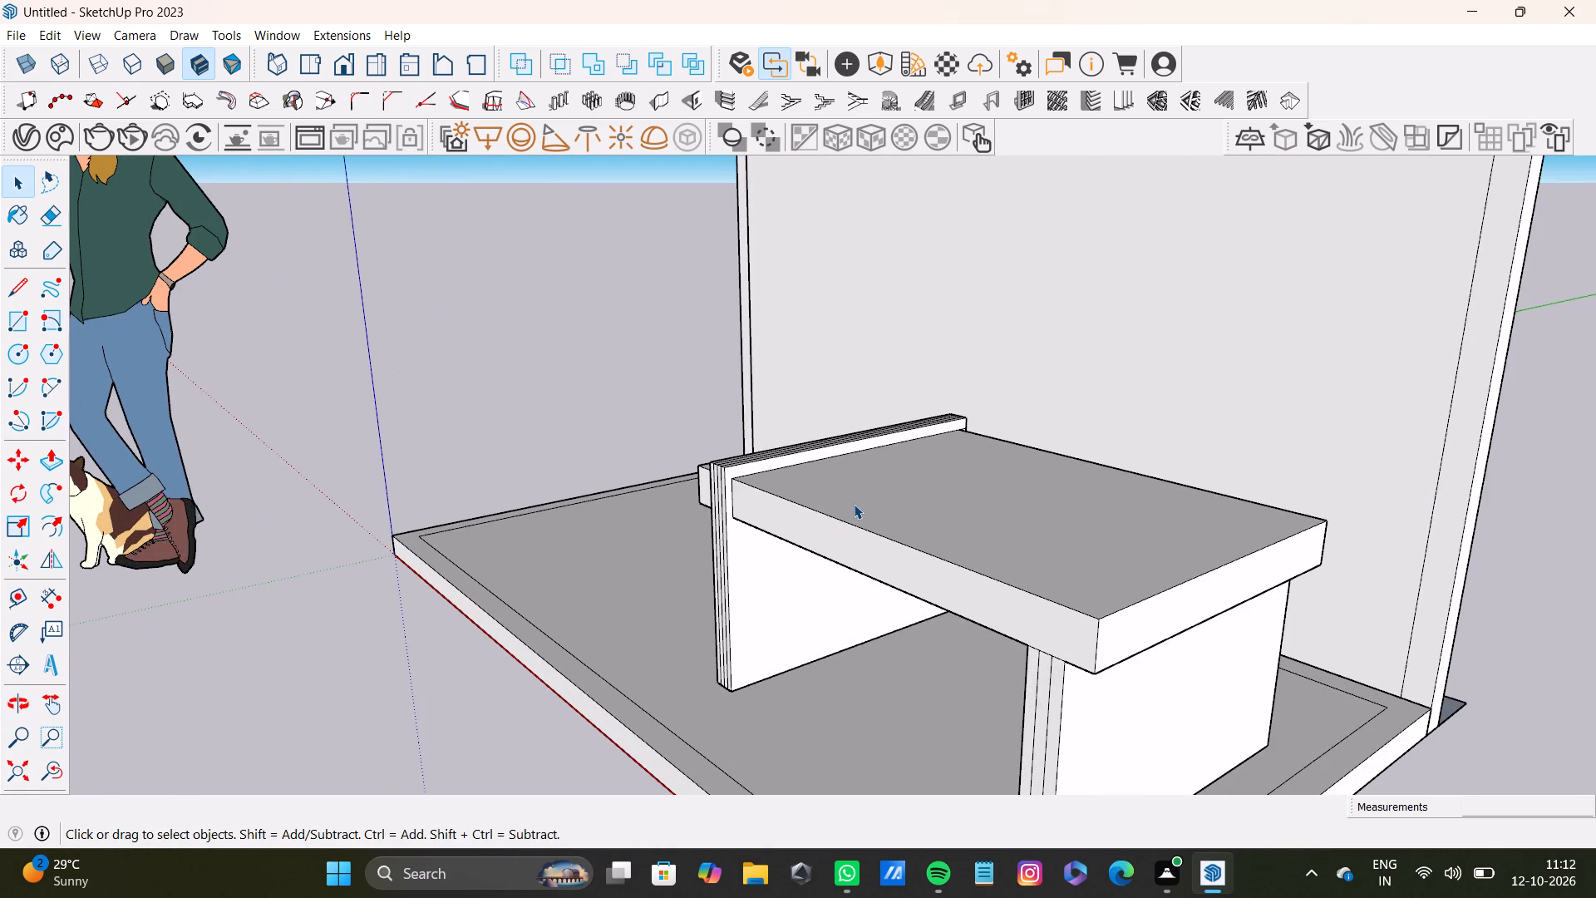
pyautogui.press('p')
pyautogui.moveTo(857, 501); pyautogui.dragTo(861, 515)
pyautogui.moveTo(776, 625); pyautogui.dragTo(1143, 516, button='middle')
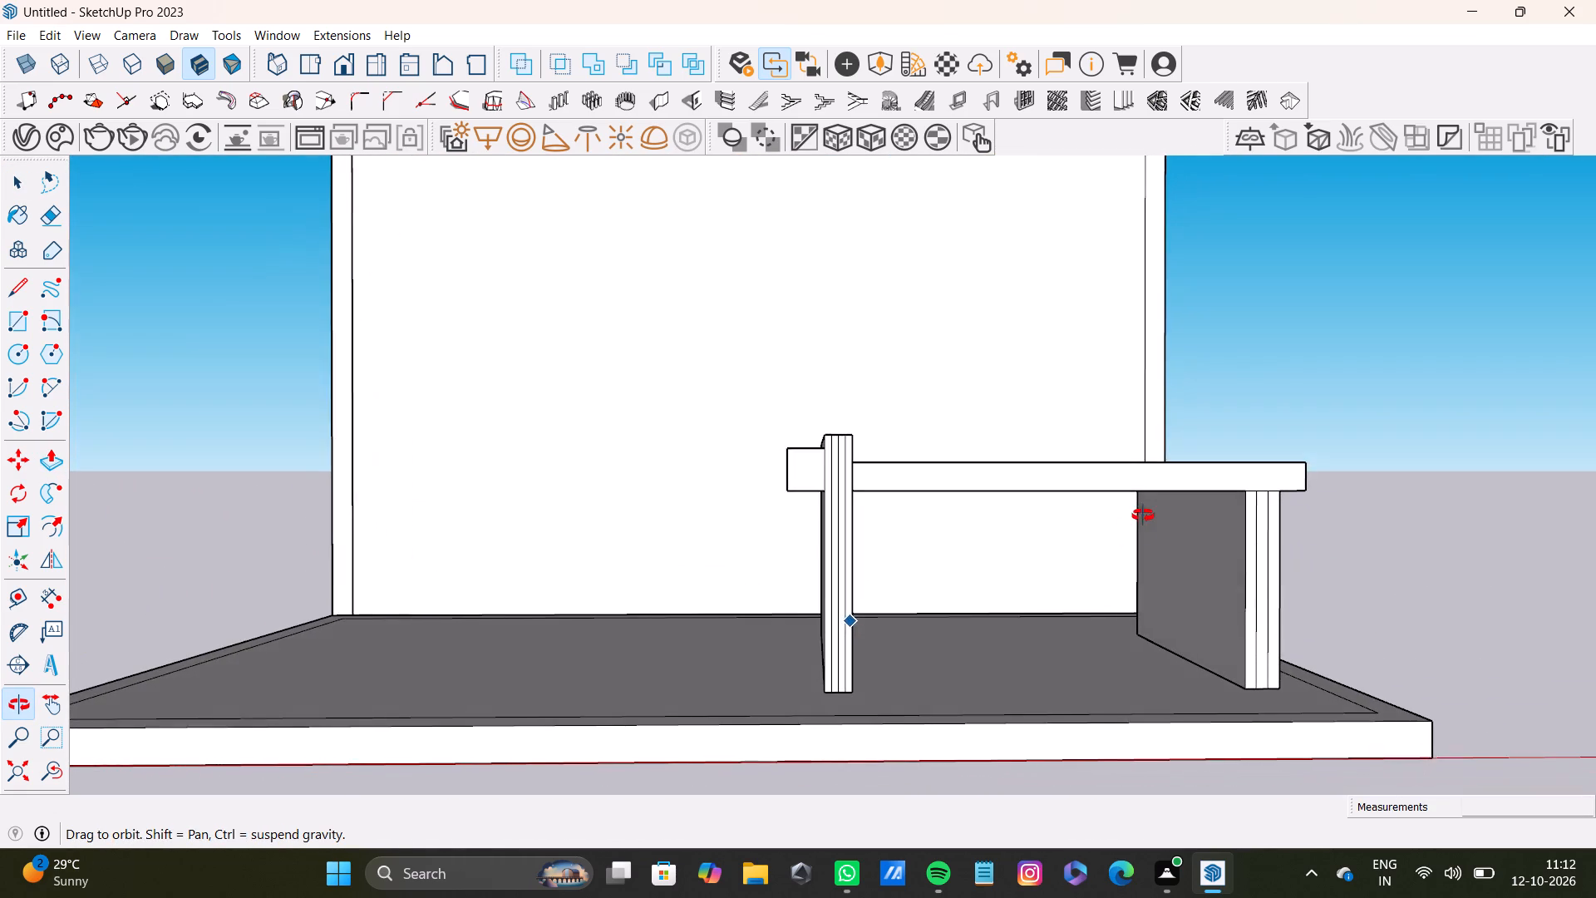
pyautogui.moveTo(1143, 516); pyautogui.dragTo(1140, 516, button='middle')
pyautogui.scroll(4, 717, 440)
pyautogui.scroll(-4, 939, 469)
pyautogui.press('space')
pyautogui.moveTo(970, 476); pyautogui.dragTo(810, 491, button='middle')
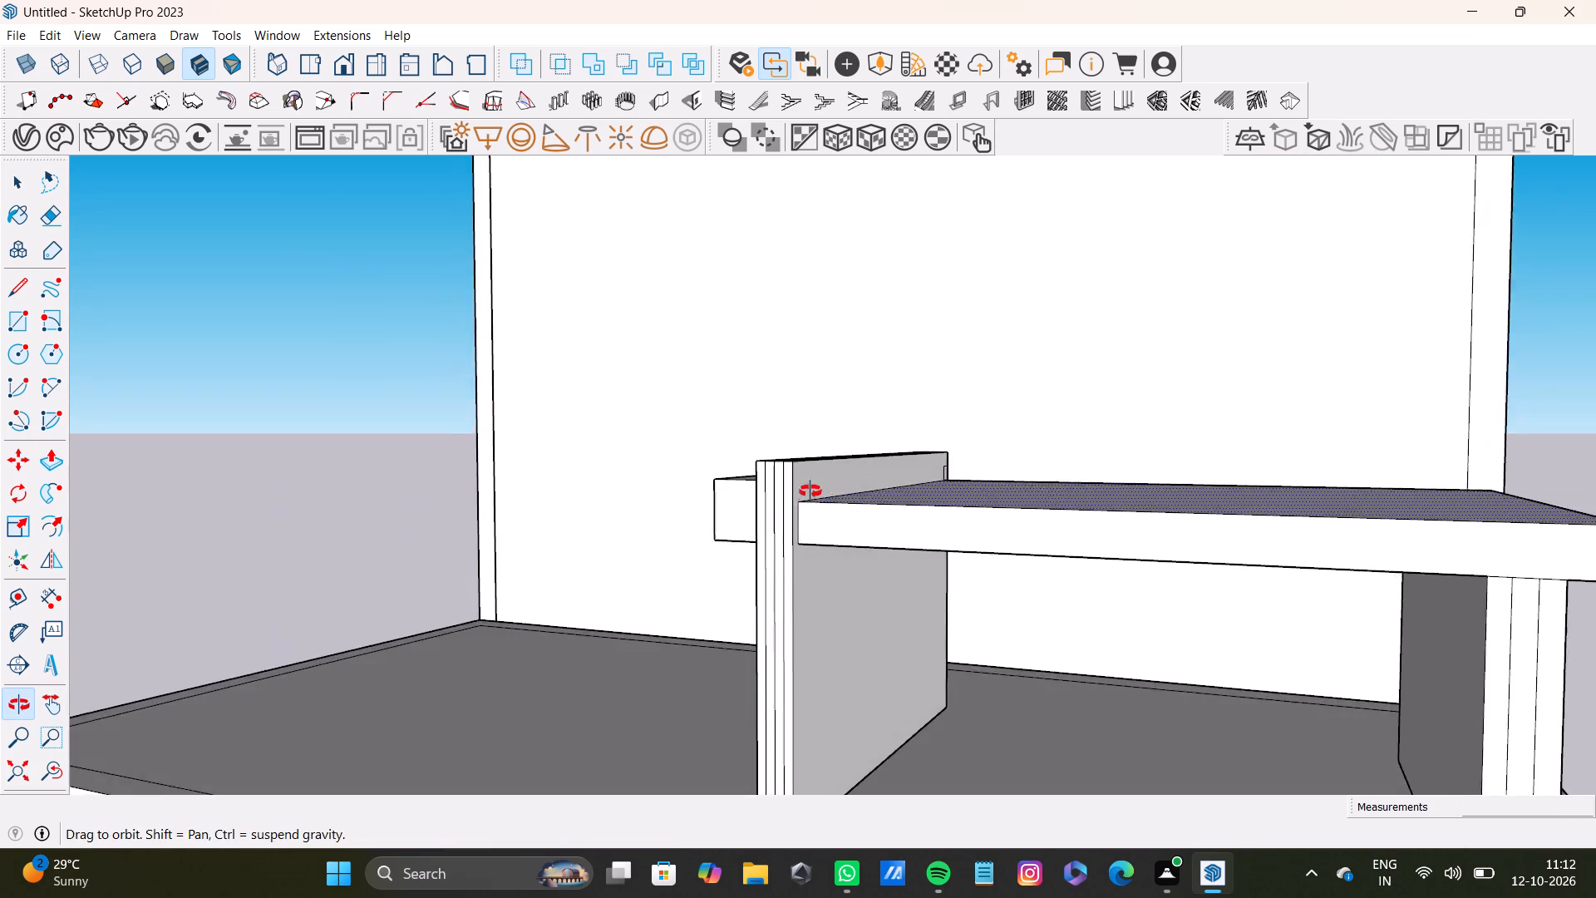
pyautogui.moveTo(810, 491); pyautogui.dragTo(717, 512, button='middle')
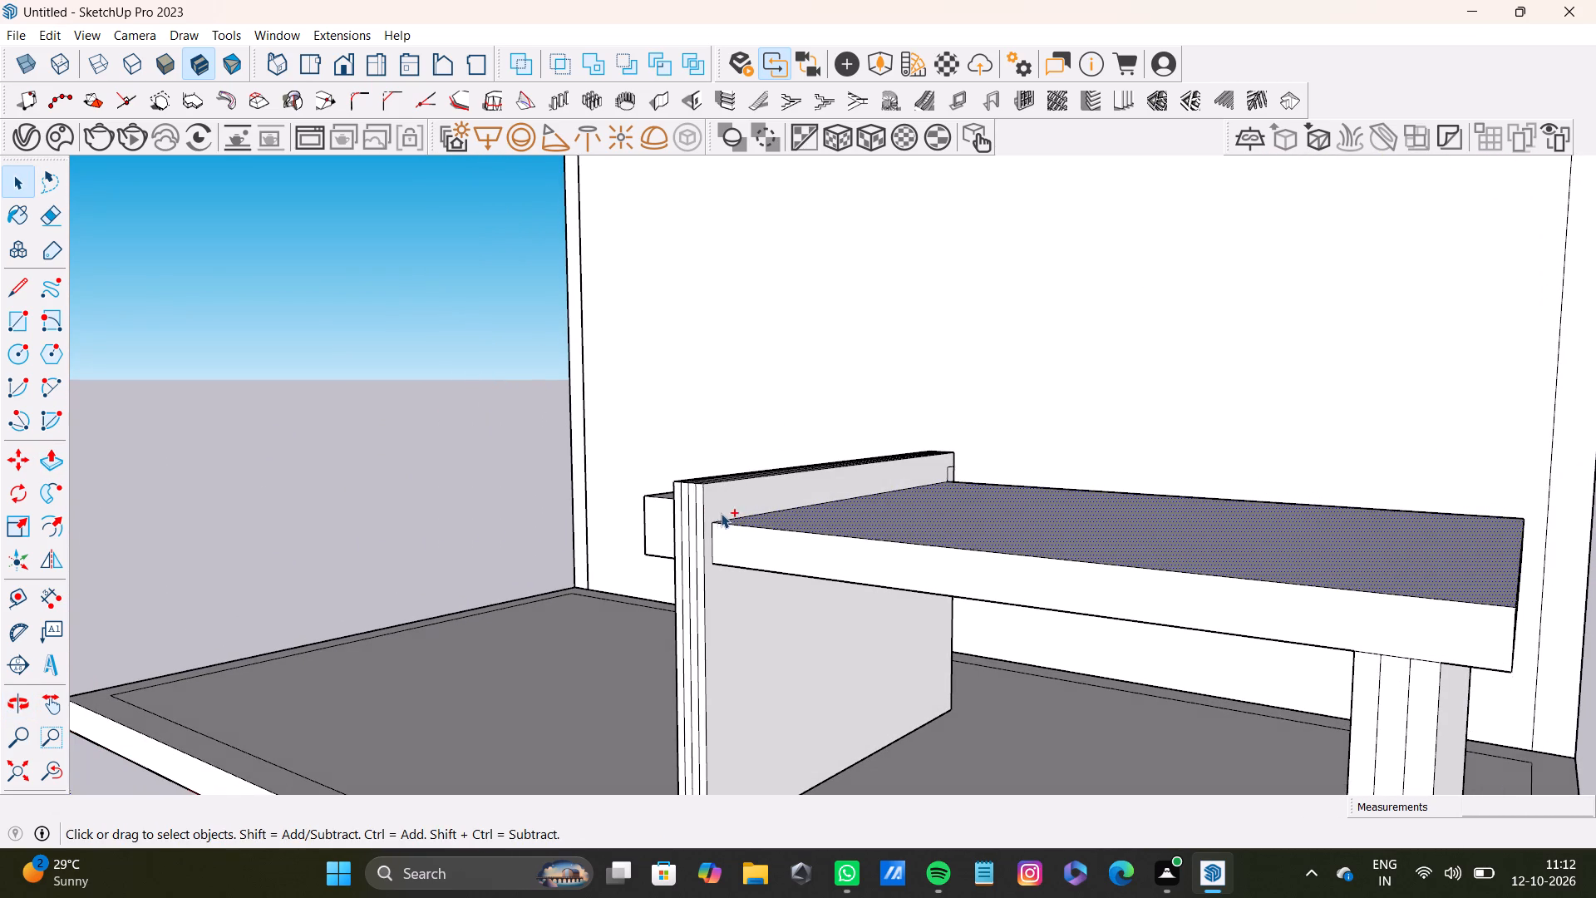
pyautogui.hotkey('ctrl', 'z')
# Examine the bench's seat overhang, its strip-divided legs and the back wall from the front, the end and above.
pyautogui.moveTo(828, 513); pyautogui.dragTo(840, 553, button='middle')
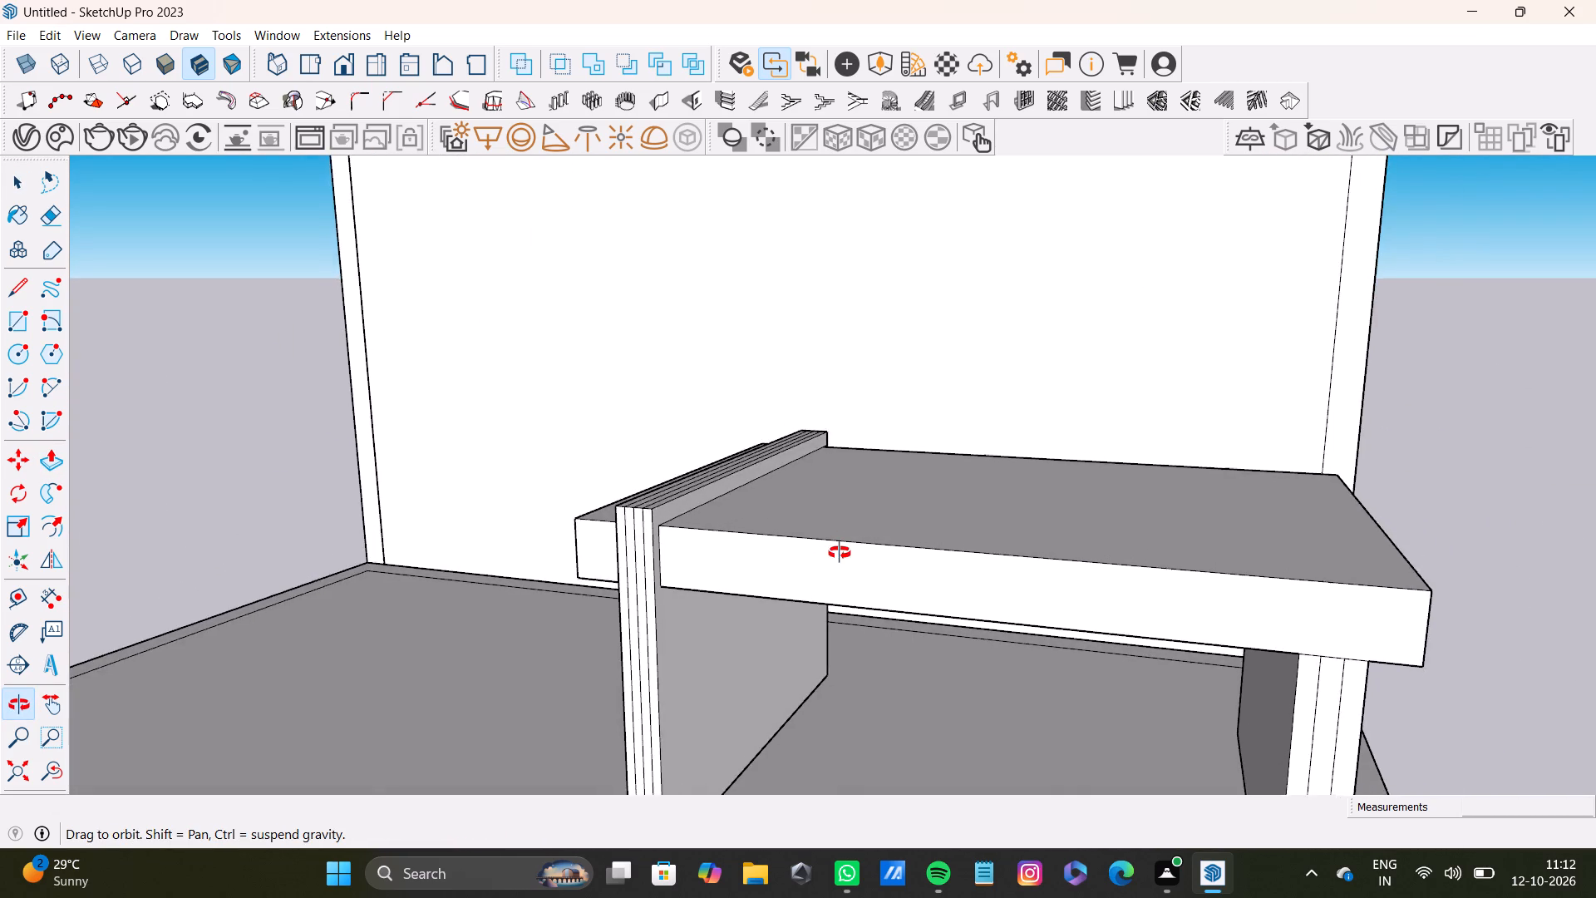
pyautogui.moveTo(840, 553); pyautogui.dragTo(1137, 585, button='middle')
pyautogui.scroll(-8, 1098, 569)
pyautogui.moveTo(978, 552); pyautogui.dragTo(1043, 410, button='middle')
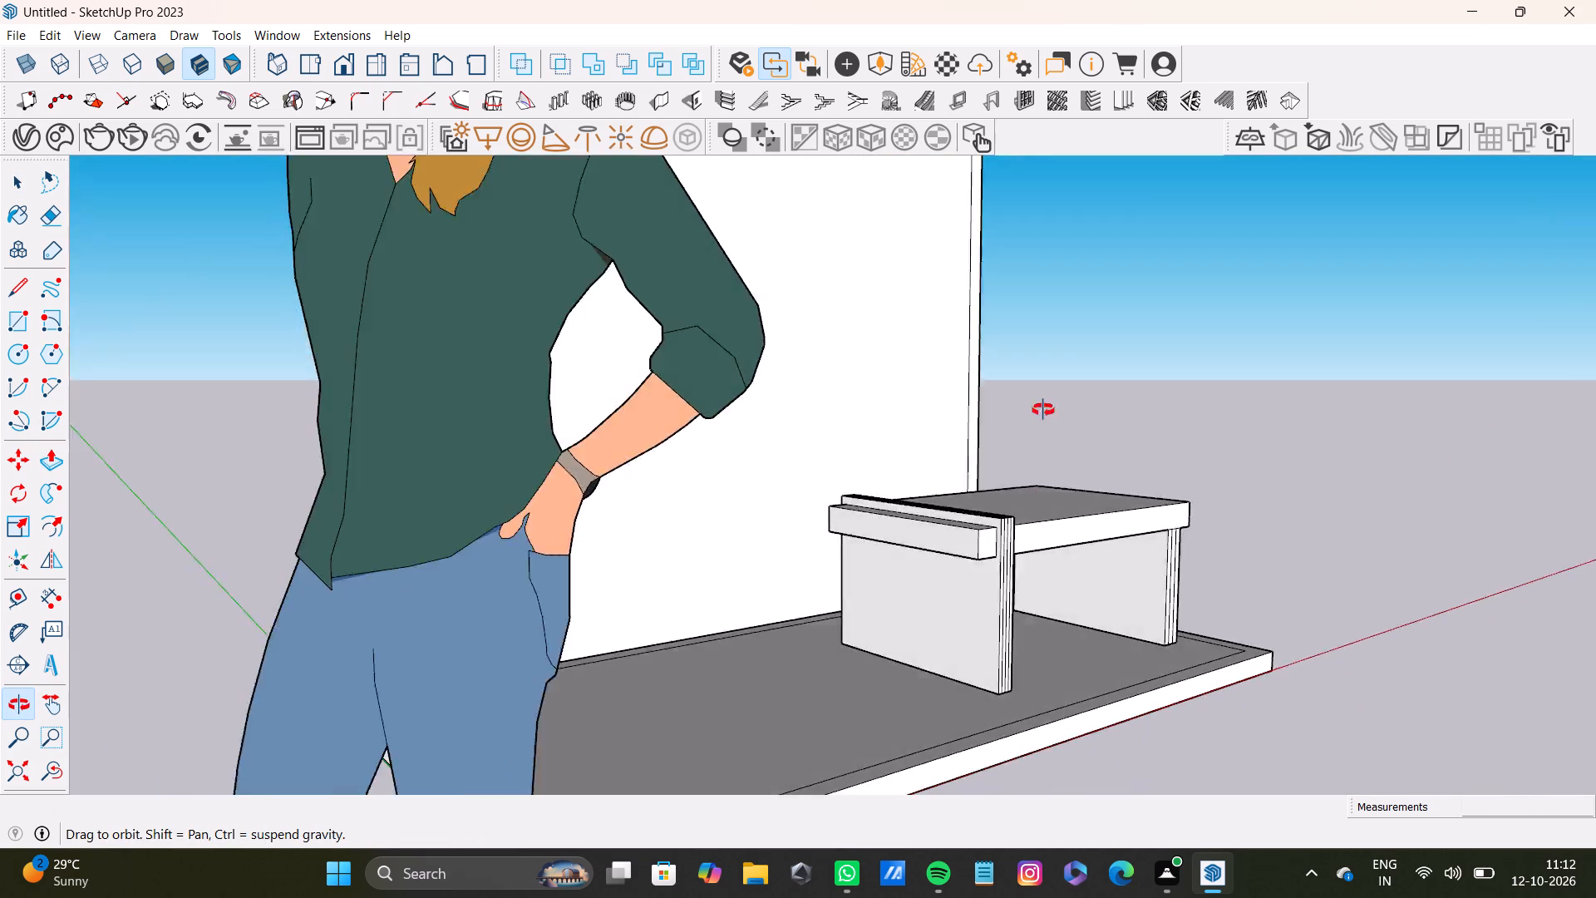
pyautogui.moveTo(1043, 410); pyautogui.dragTo(775, 408, button='middle')
pyautogui.scroll(5, 835, 486)
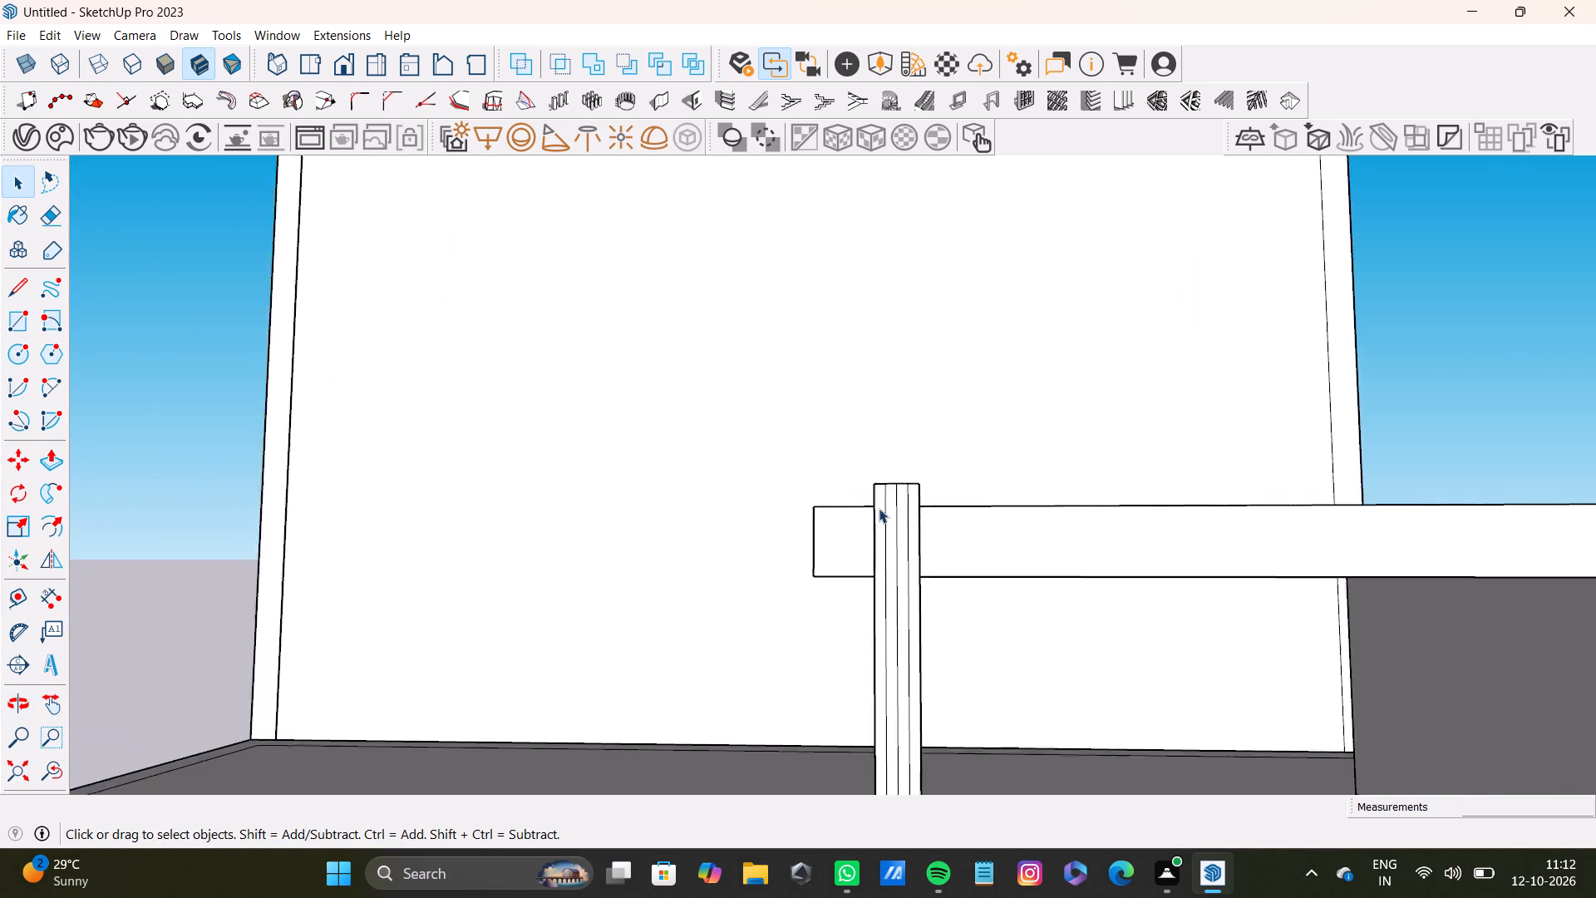
pyautogui.scroll(6, 879, 508)
pyautogui.moveTo(975, 523); pyautogui.dragTo(929, 537, button='middle')
pyautogui.scroll(-9, 940, 548)
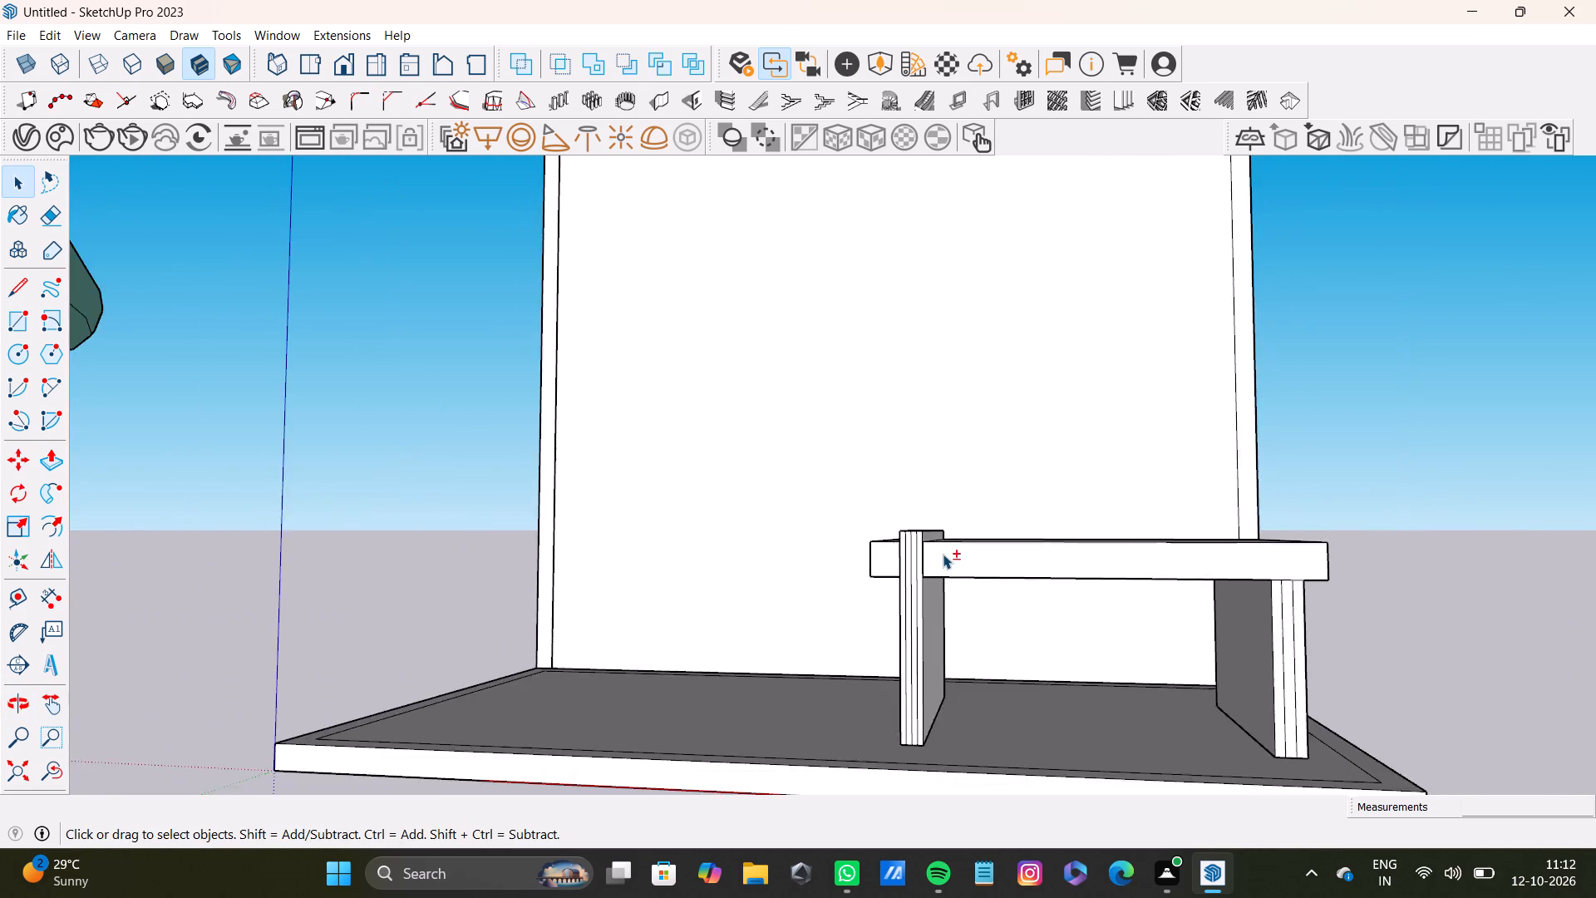
pyautogui.scroll(-7, 943, 554)
pyautogui.moveTo(949, 563); pyautogui.dragTo(896, 733, button='middle')
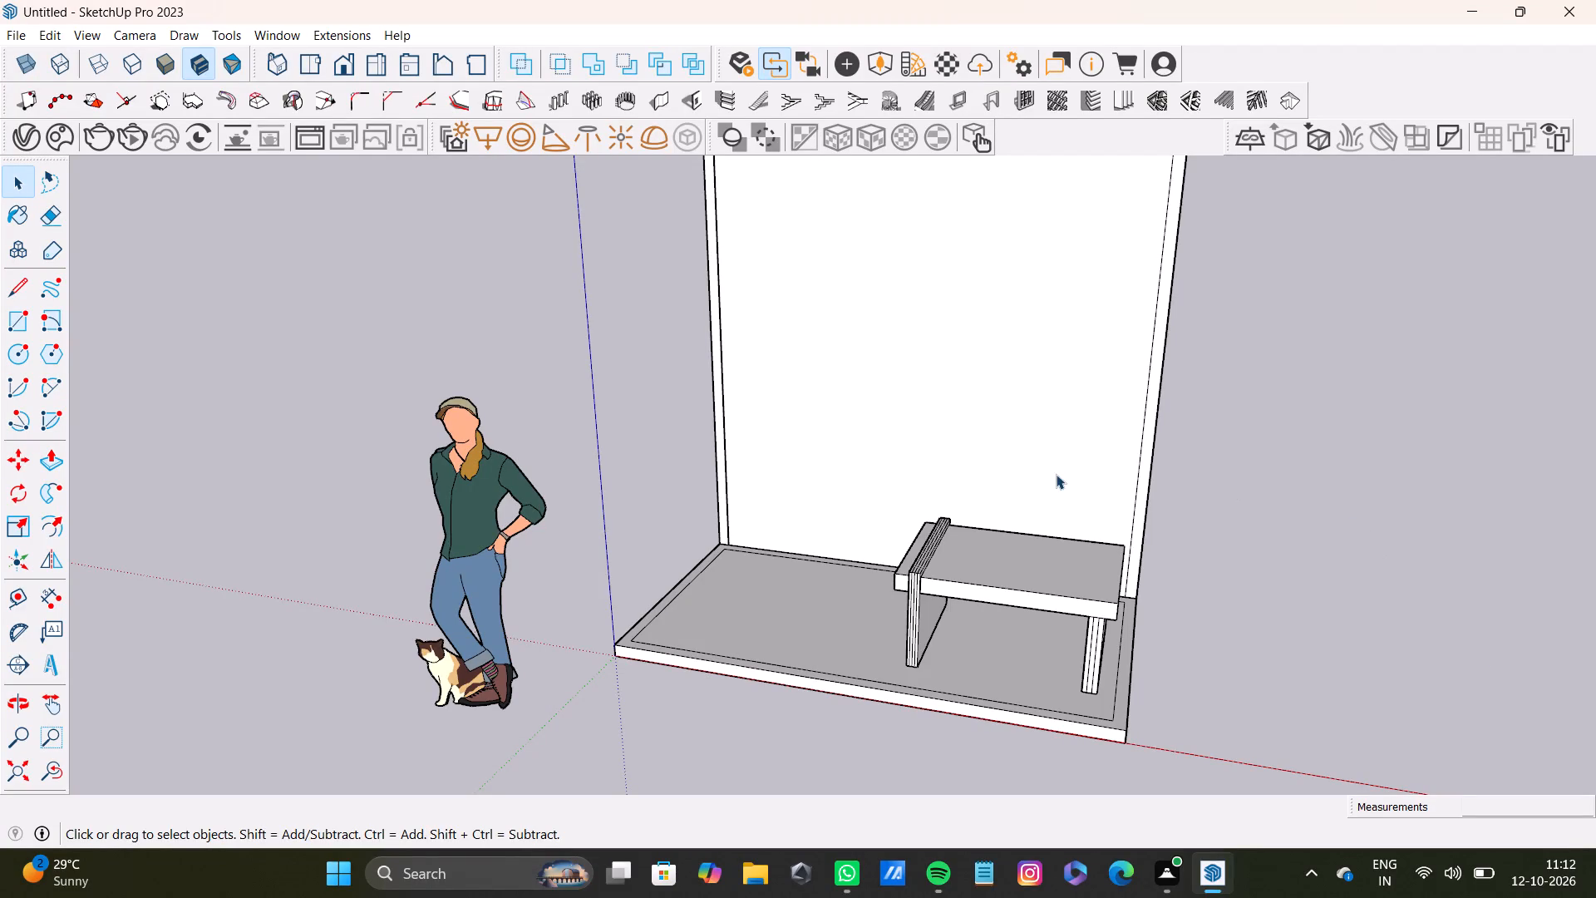
pyautogui.keyDown('shift'); pyautogui.scroll(-5, 770, 357); pyautogui.keyUp('shift')
pyautogui.keyDown('shift'); pyautogui.moveTo(828, 329); pyautogui.dragTo(852, 496, button='middle'); pyautogui.keyUp('shift')
pyautogui.tripleClick(836, 511)
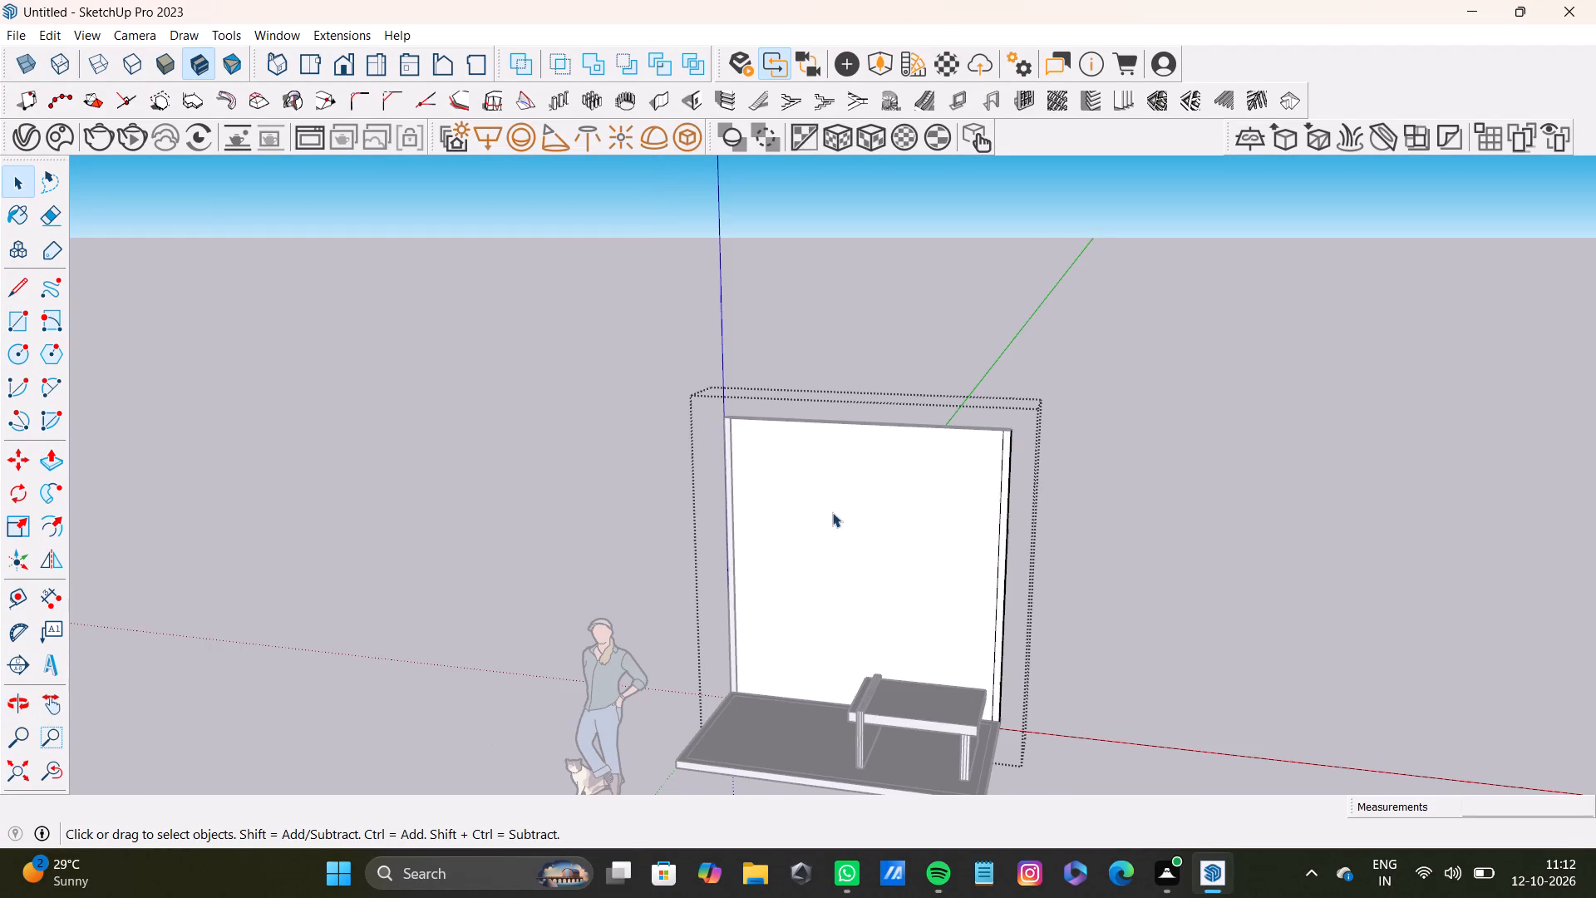
pyautogui.click(835, 533)
pyautogui.moveTo(1030, 583); pyautogui.dragTo(1117, 533, button='middle')
pyautogui.click(1124, 484)
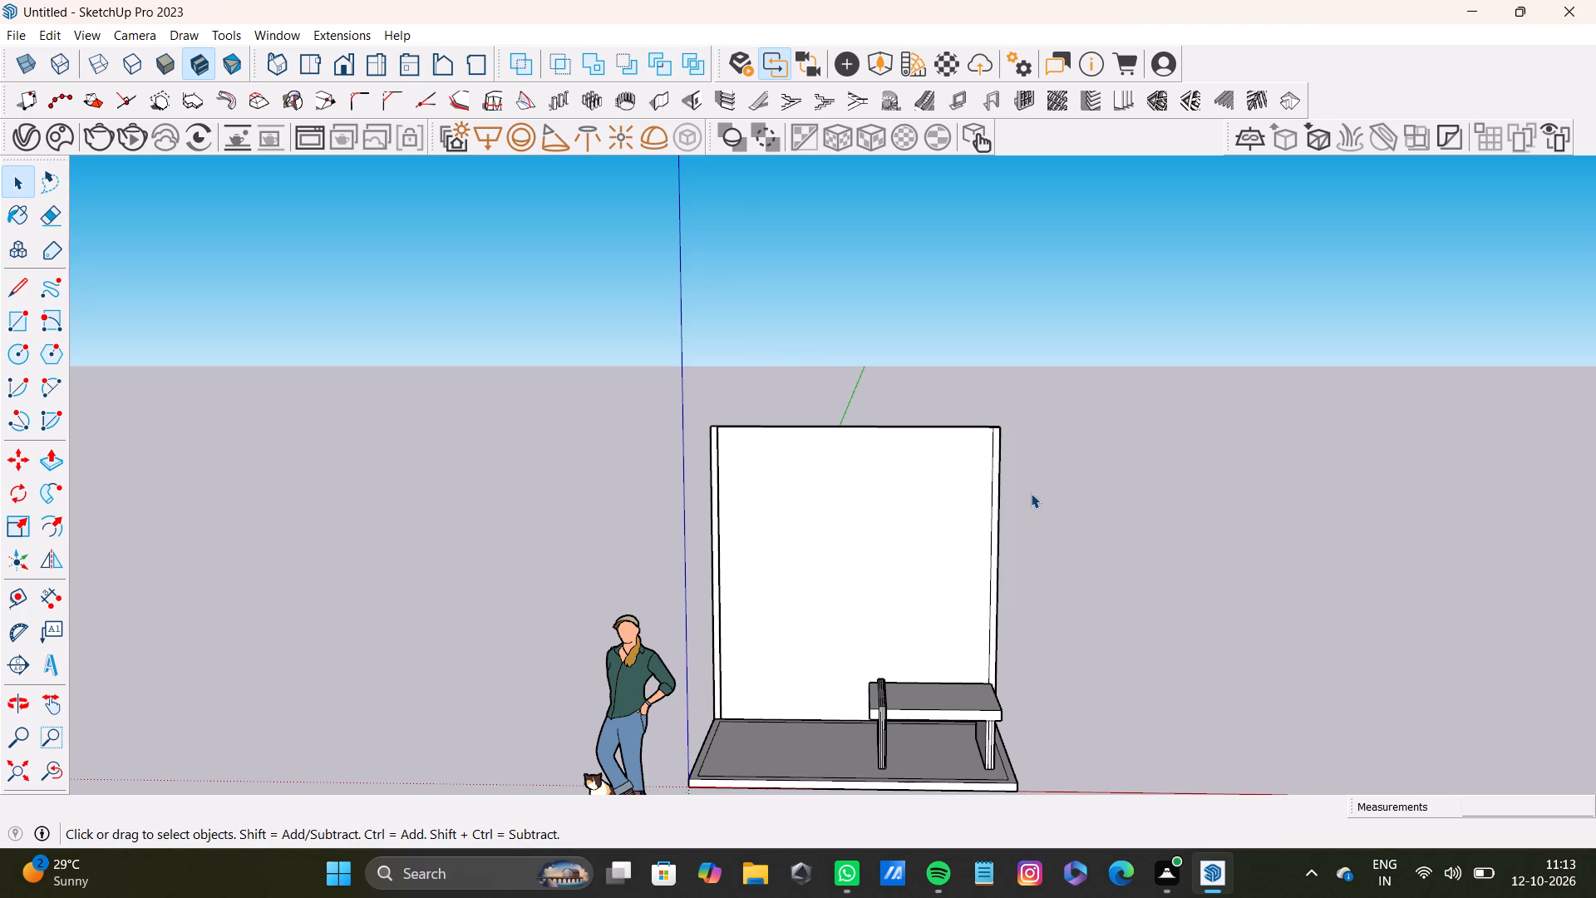
# Draw a rectangle about 1' 6" wide by 1' 4" tall on the back wall's front face, near the wall's upper-left corner.
pyautogui.scroll(3, 761, 496)
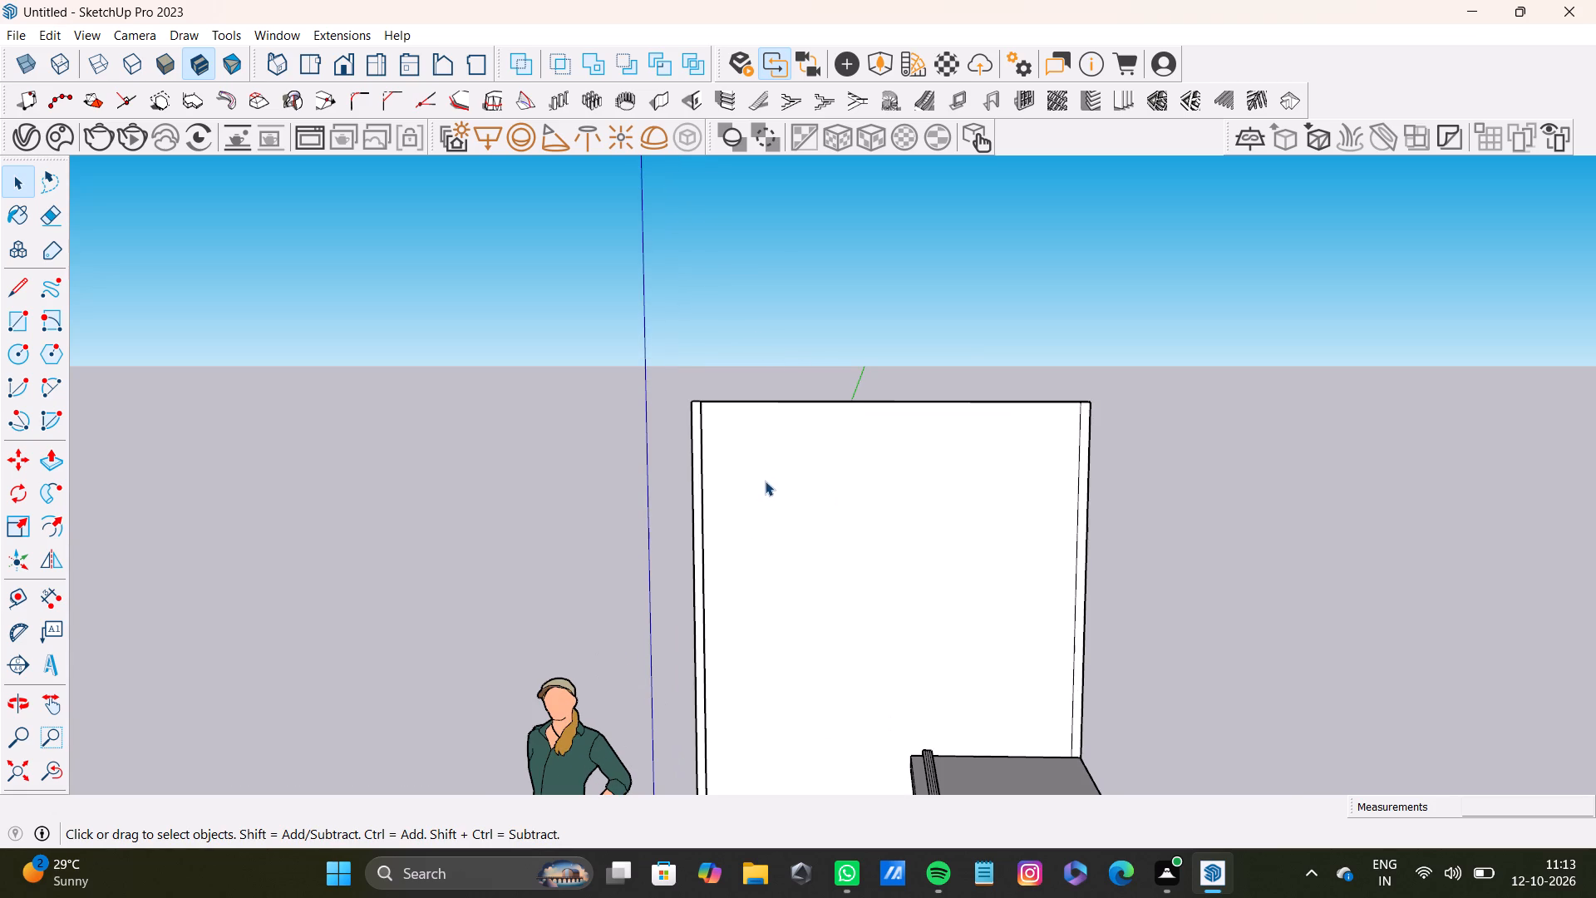
pyautogui.keyDown('shift'); pyautogui.moveTo(802, 480); pyautogui.dragTo(799, 425, button='middle'); pyautogui.keyUp('shift')
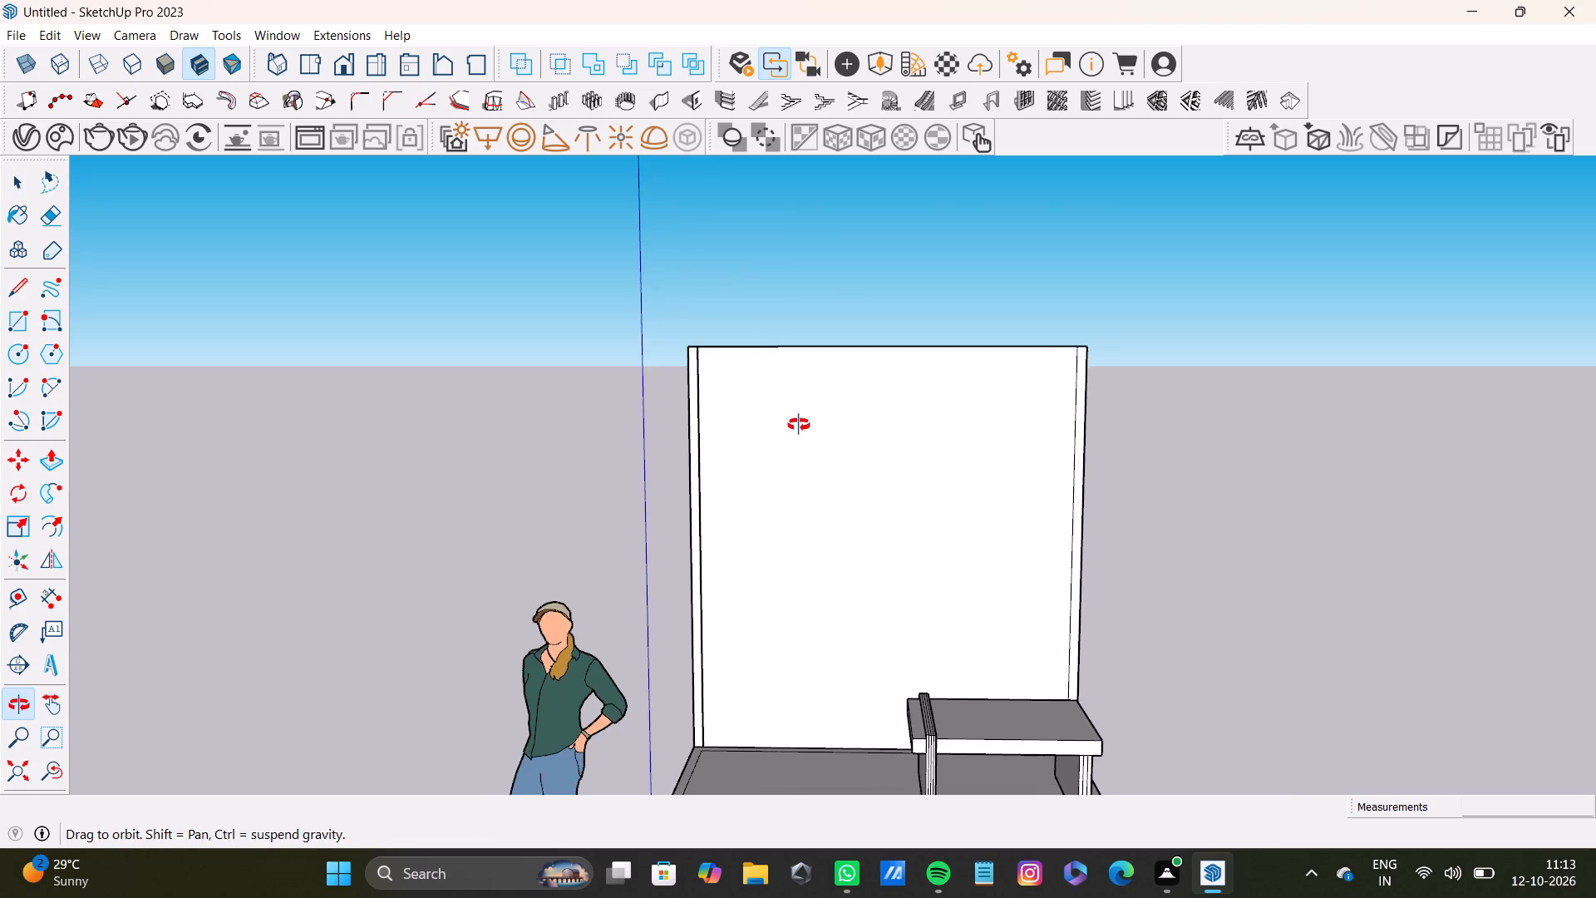
pyautogui.keyDown('shift'); pyautogui.moveTo(799, 425); pyautogui.dragTo(814, 395, button='middle'); pyautogui.keyUp('shift')
pyautogui.click(17, 321)
pyautogui.scroll(5, 731, 428)
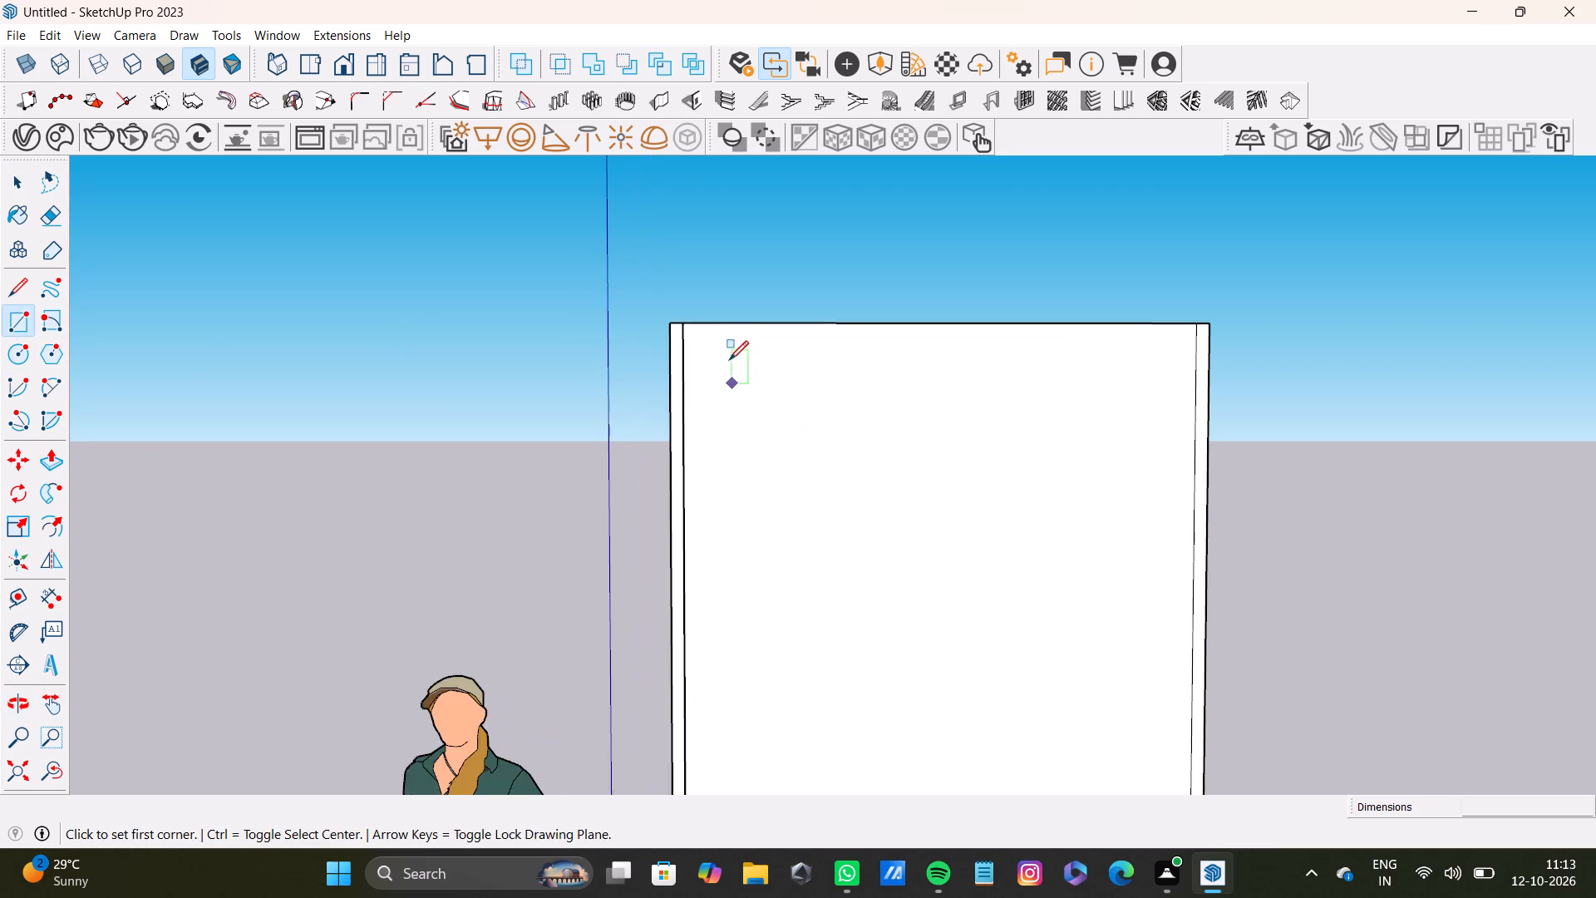
pyautogui.click(712, 335)
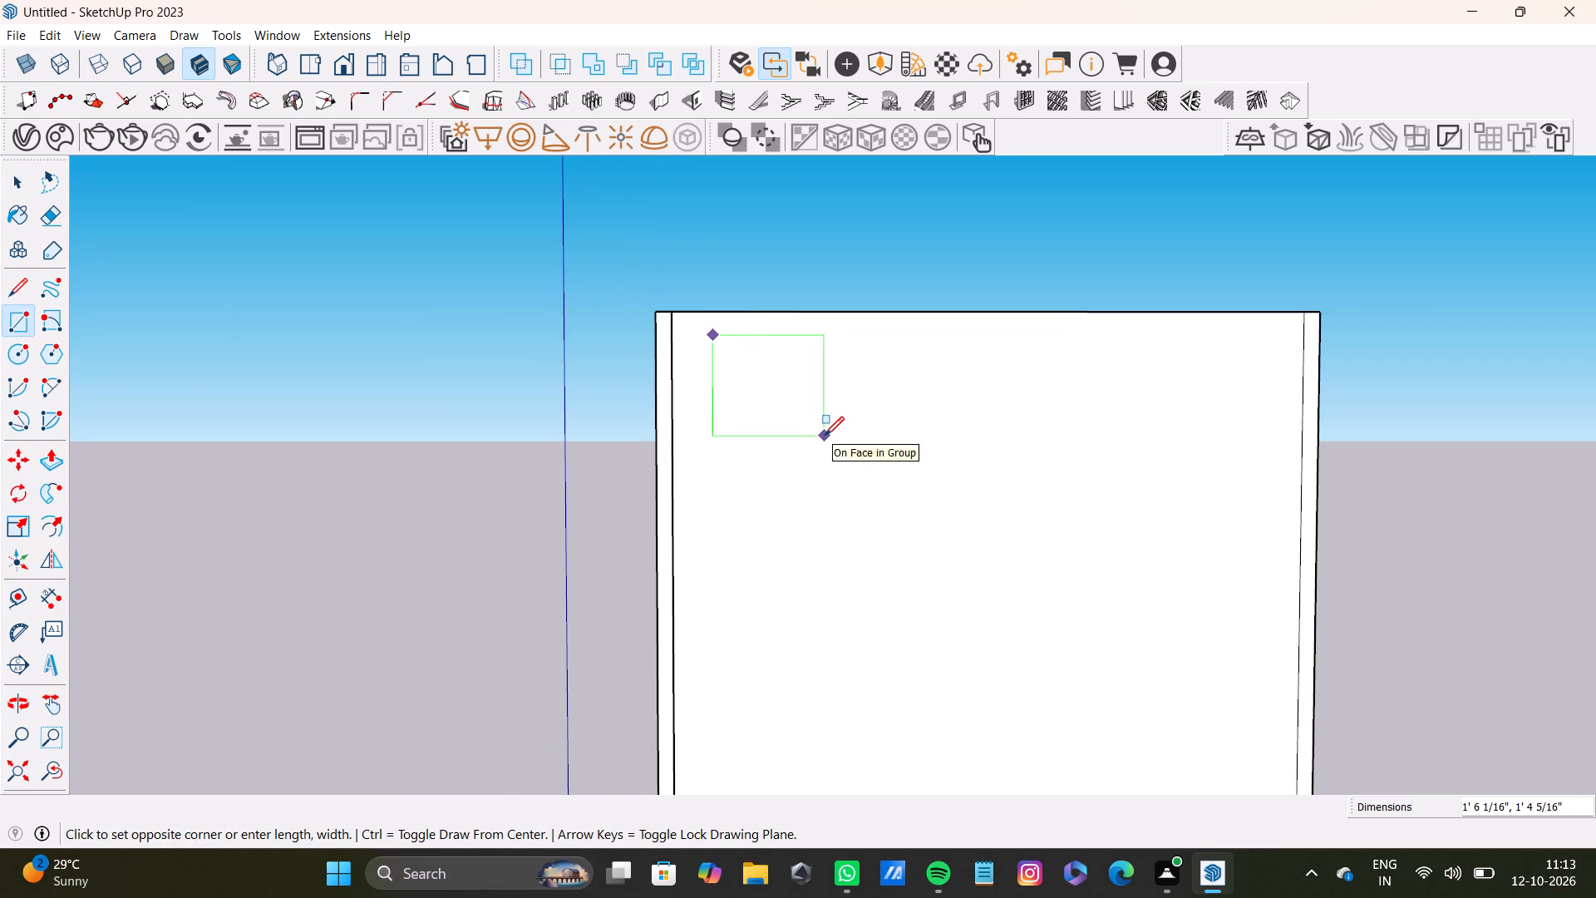
pyautogui.click(830, 441)
pyautogui.scroll(-6, 832, 425)
pyautogui.moveTo(841, 422); pyautogui.dragTo(851, 428, button='middle')
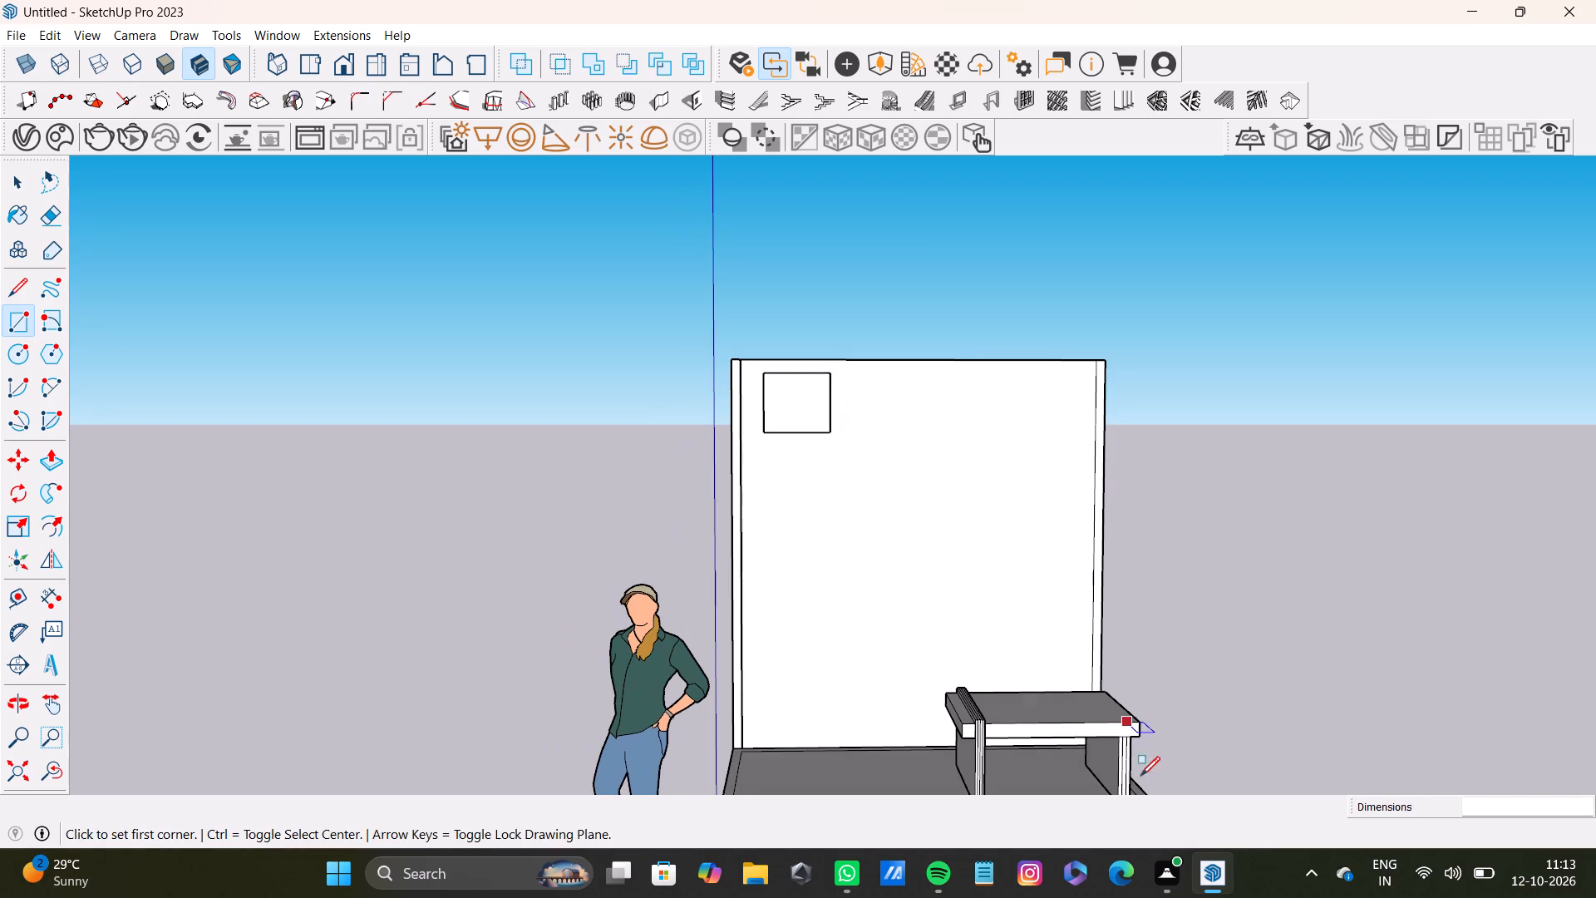
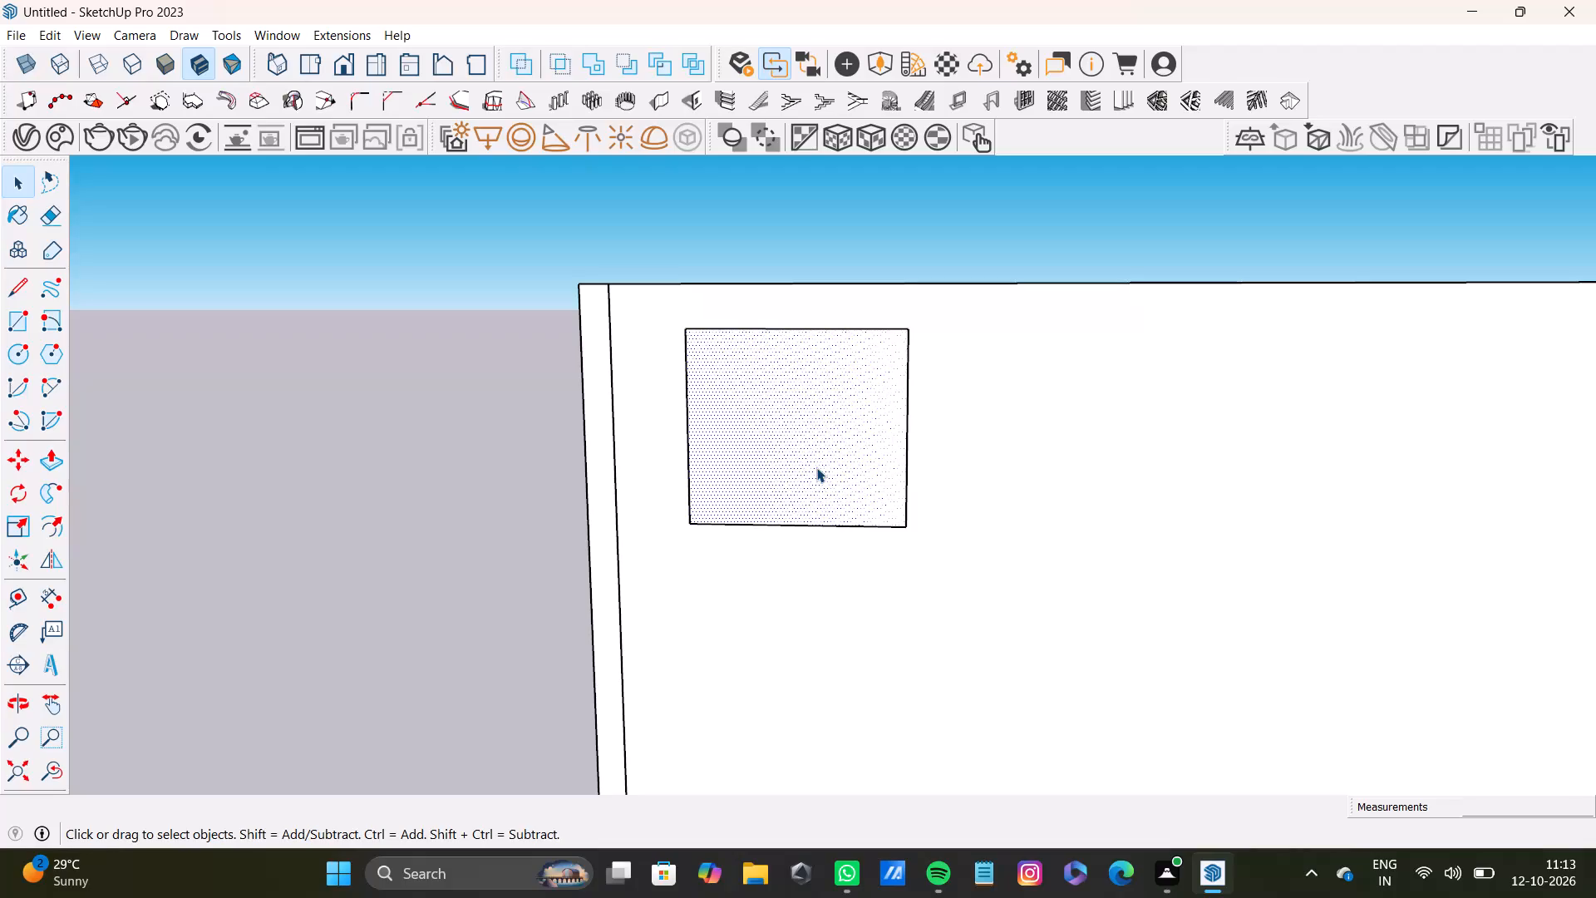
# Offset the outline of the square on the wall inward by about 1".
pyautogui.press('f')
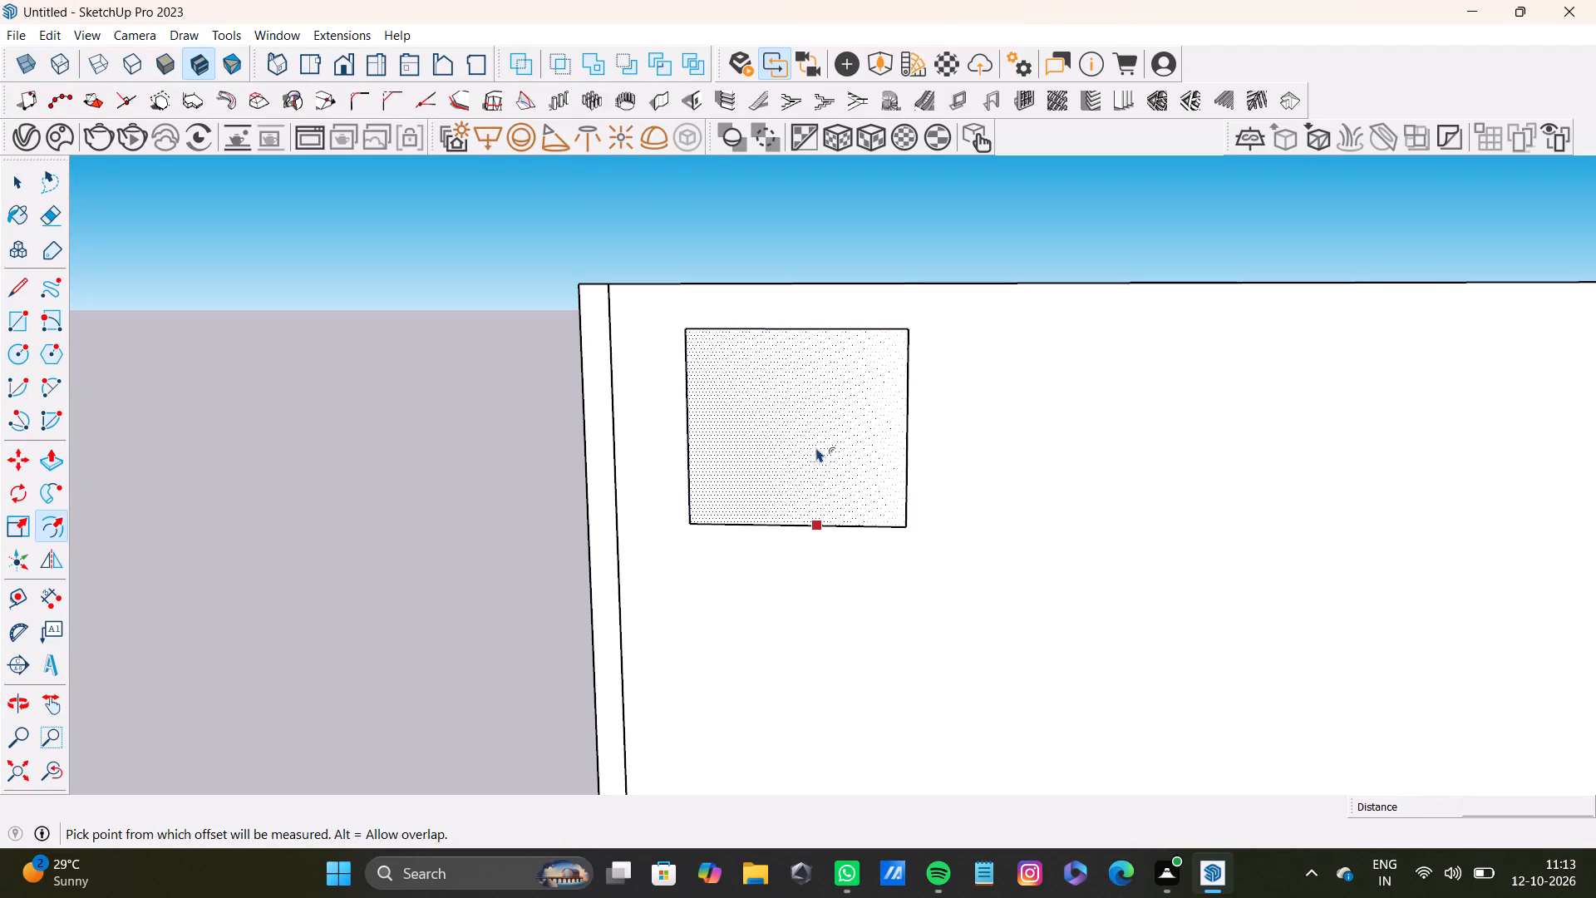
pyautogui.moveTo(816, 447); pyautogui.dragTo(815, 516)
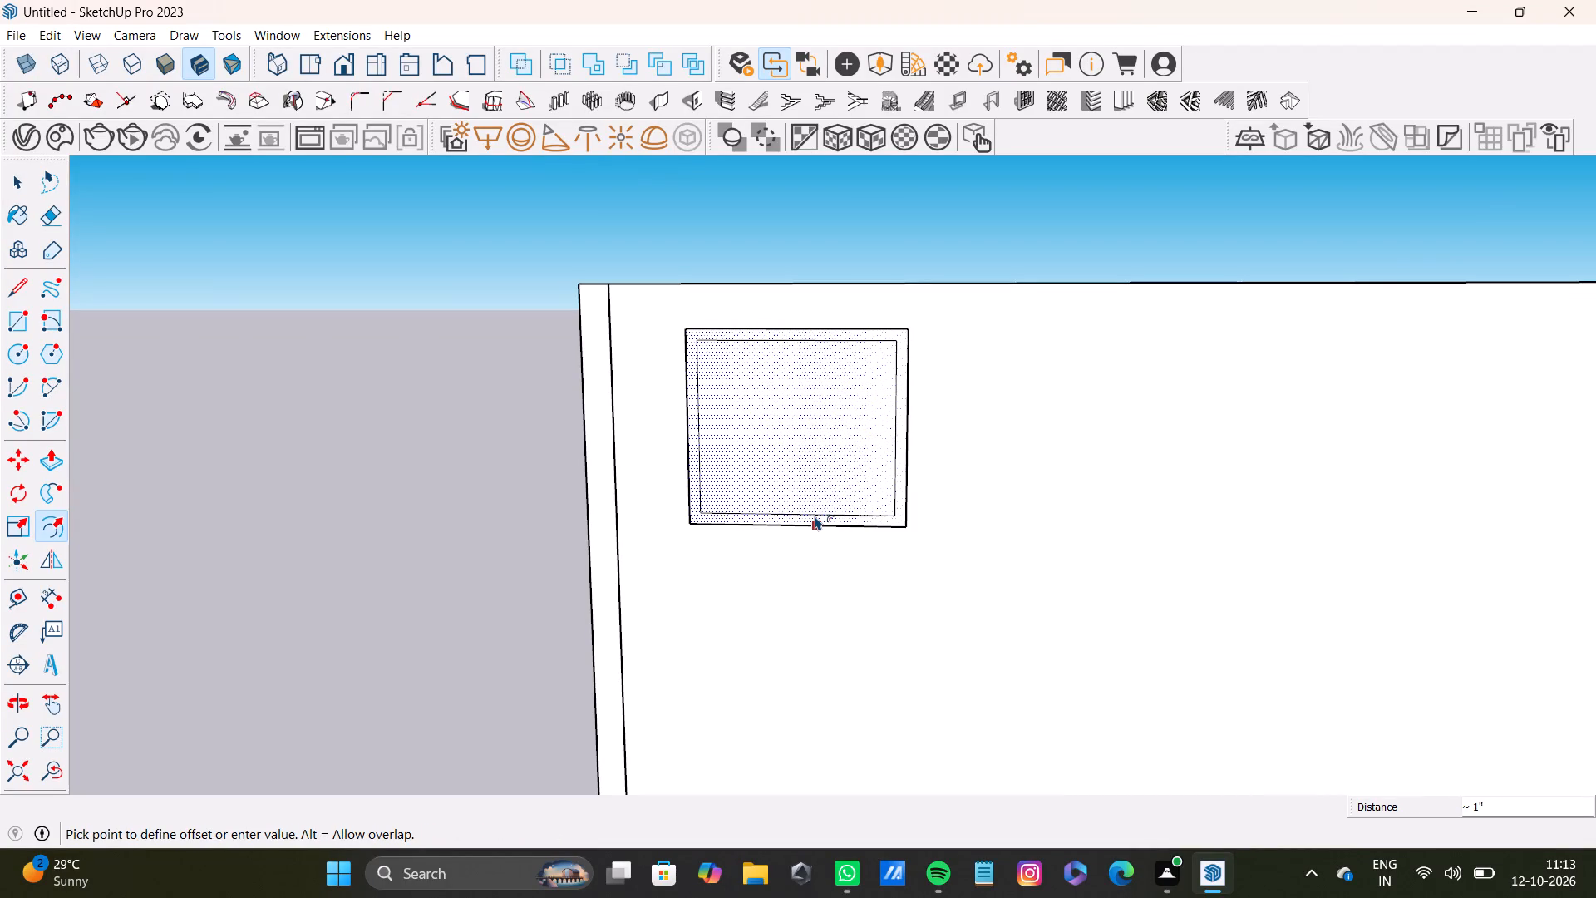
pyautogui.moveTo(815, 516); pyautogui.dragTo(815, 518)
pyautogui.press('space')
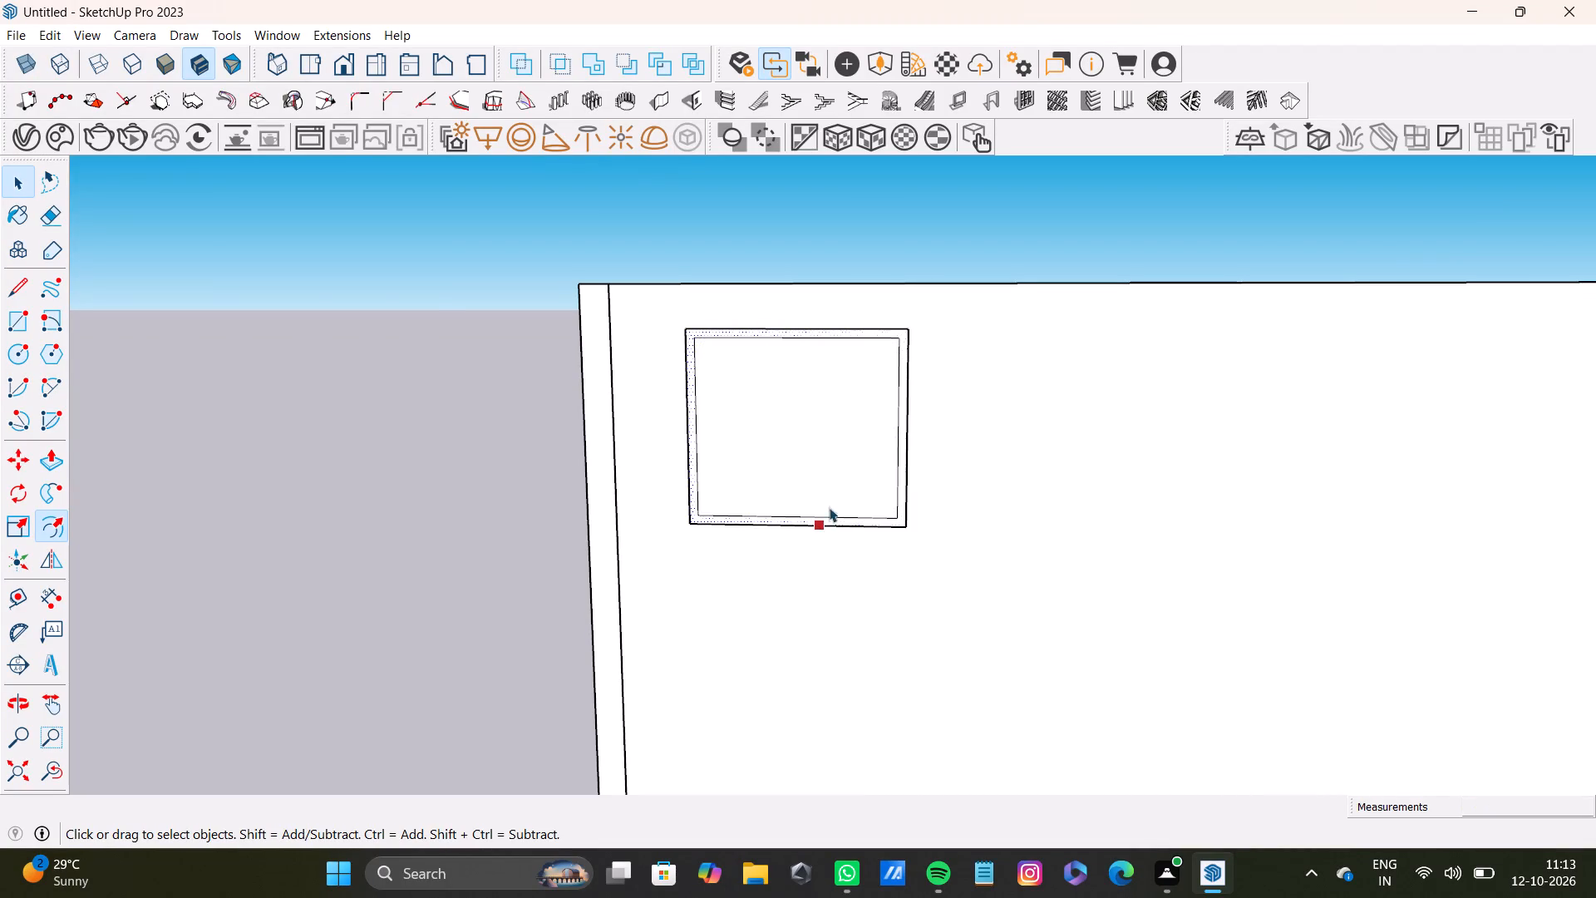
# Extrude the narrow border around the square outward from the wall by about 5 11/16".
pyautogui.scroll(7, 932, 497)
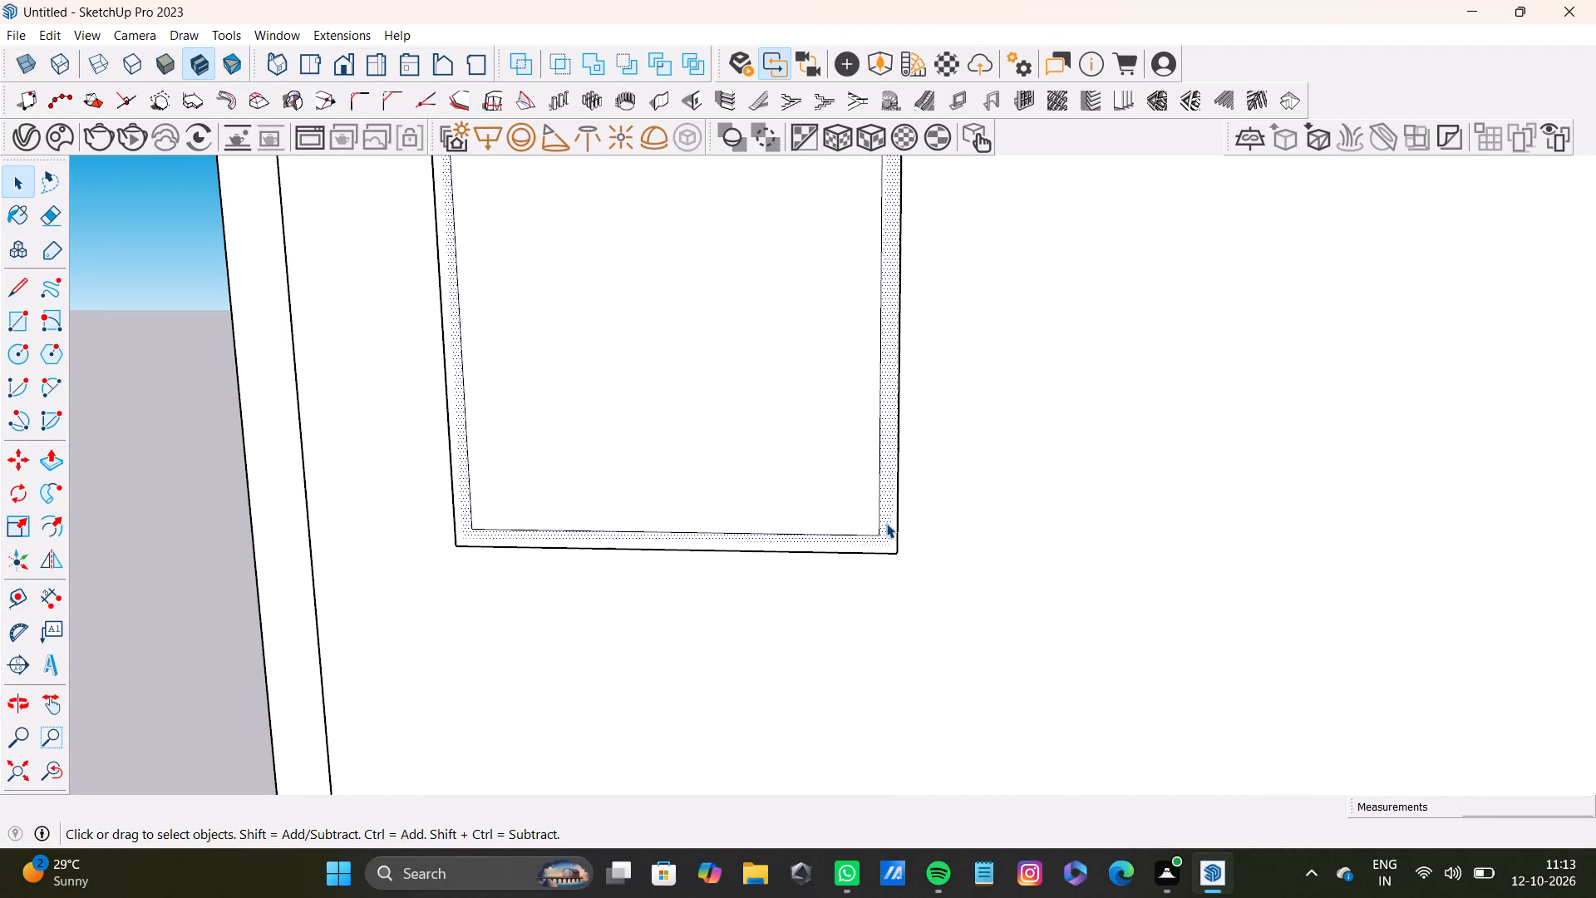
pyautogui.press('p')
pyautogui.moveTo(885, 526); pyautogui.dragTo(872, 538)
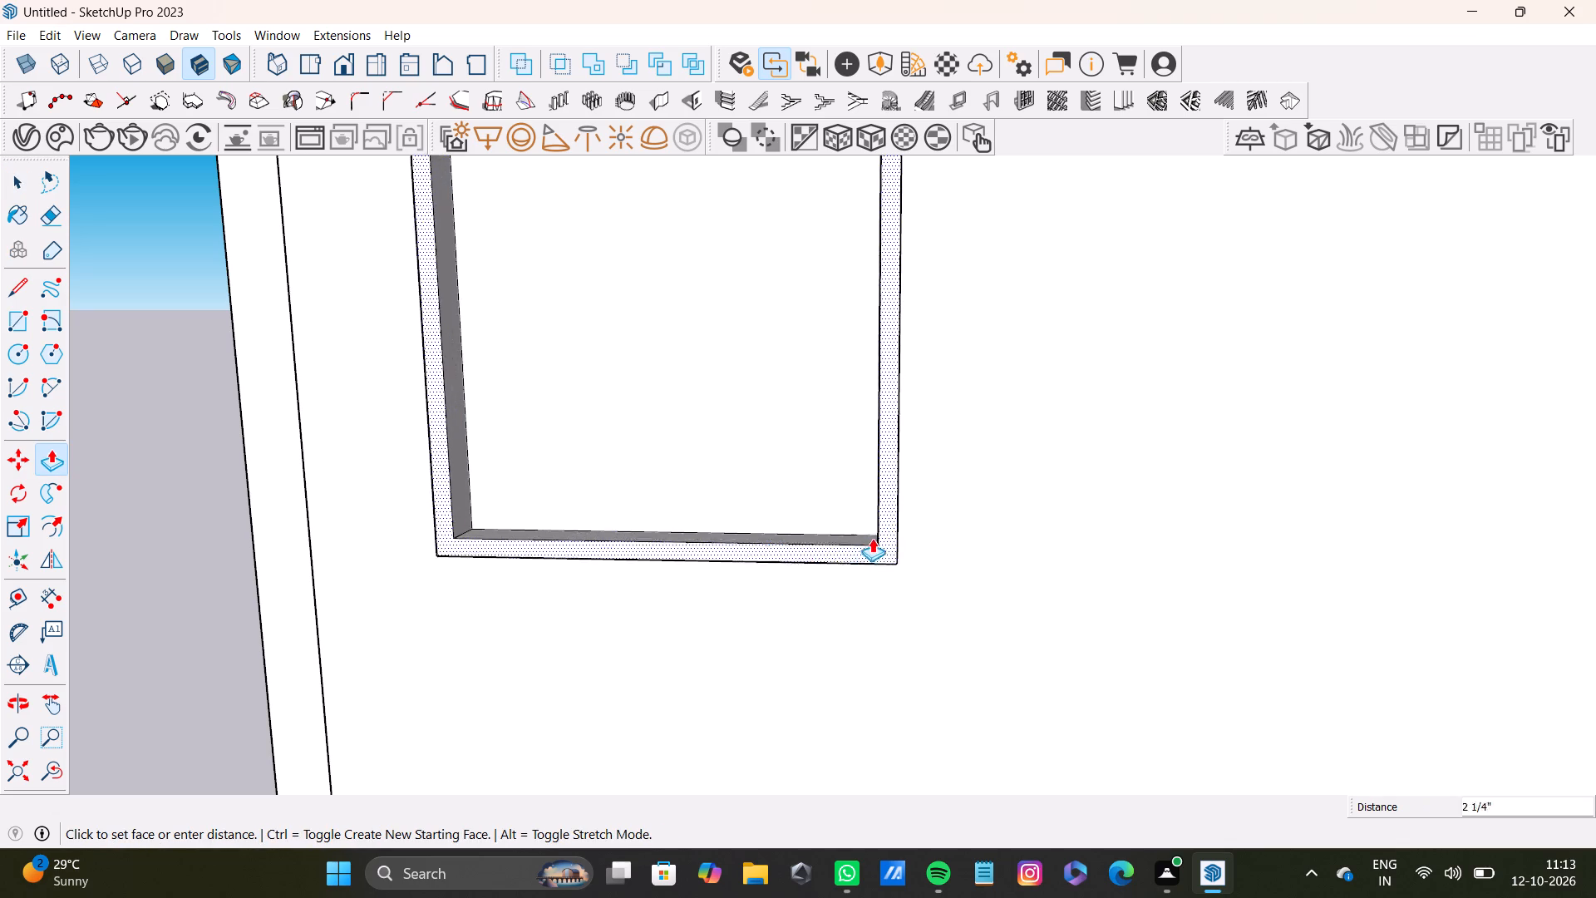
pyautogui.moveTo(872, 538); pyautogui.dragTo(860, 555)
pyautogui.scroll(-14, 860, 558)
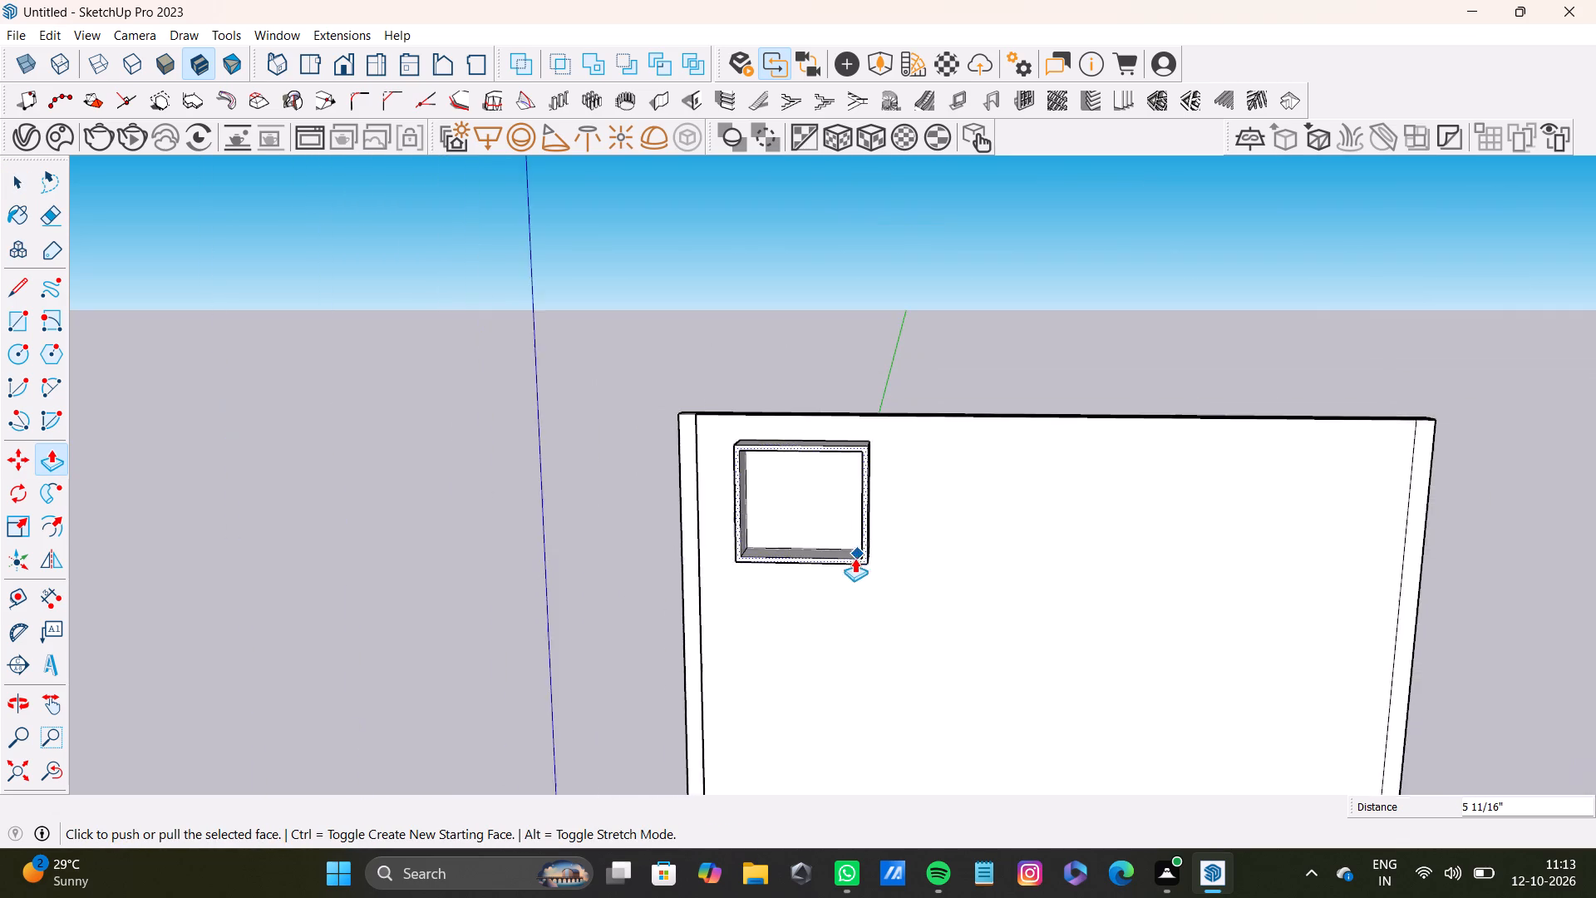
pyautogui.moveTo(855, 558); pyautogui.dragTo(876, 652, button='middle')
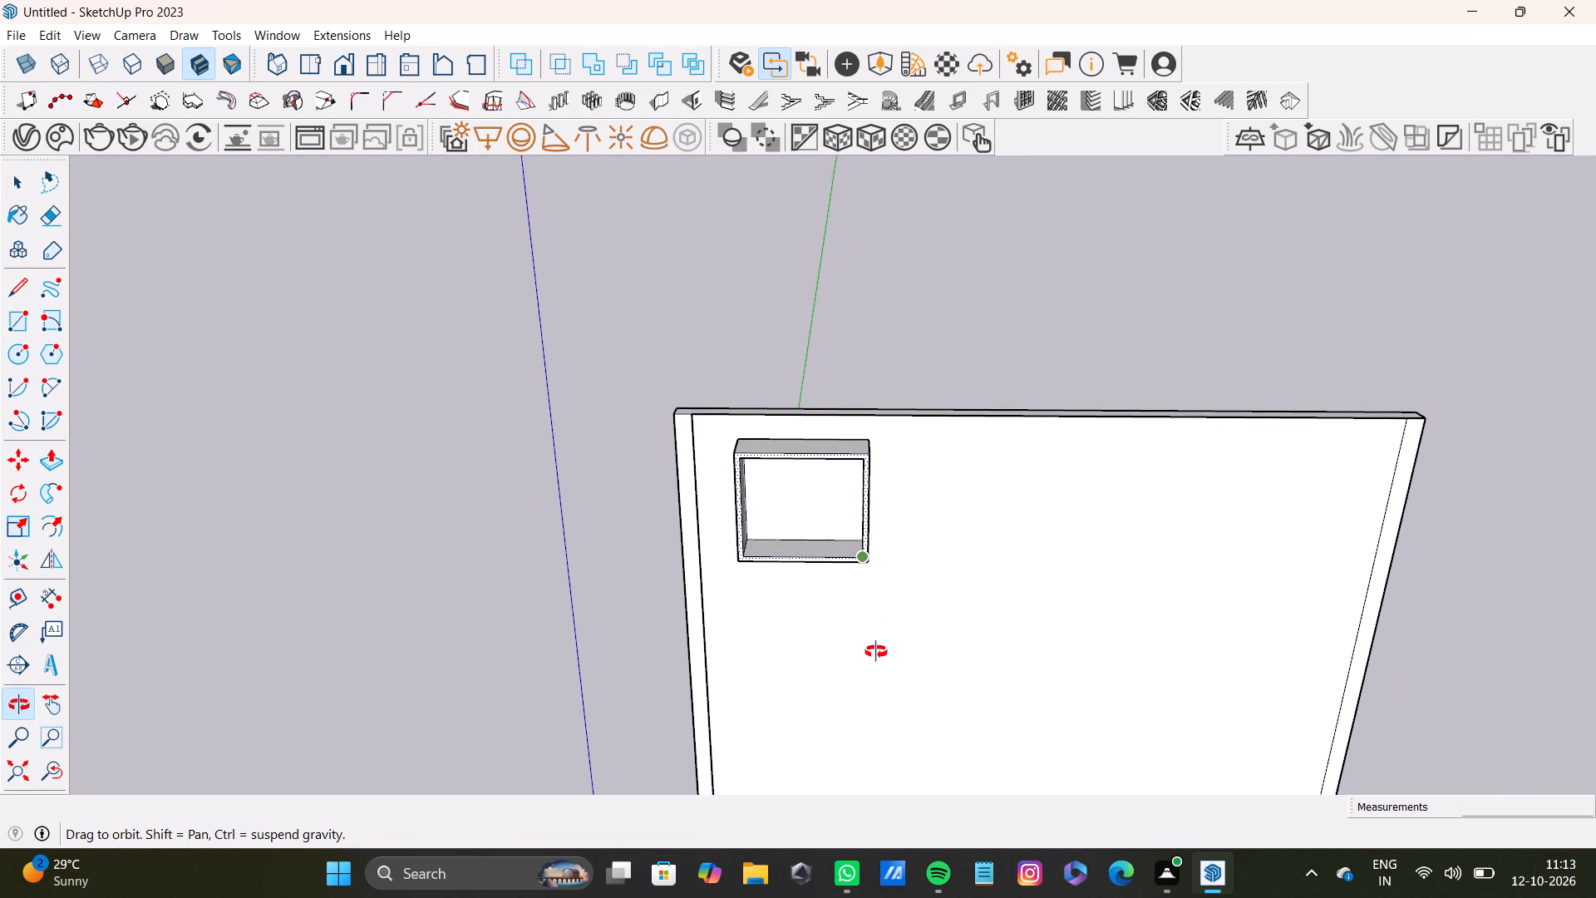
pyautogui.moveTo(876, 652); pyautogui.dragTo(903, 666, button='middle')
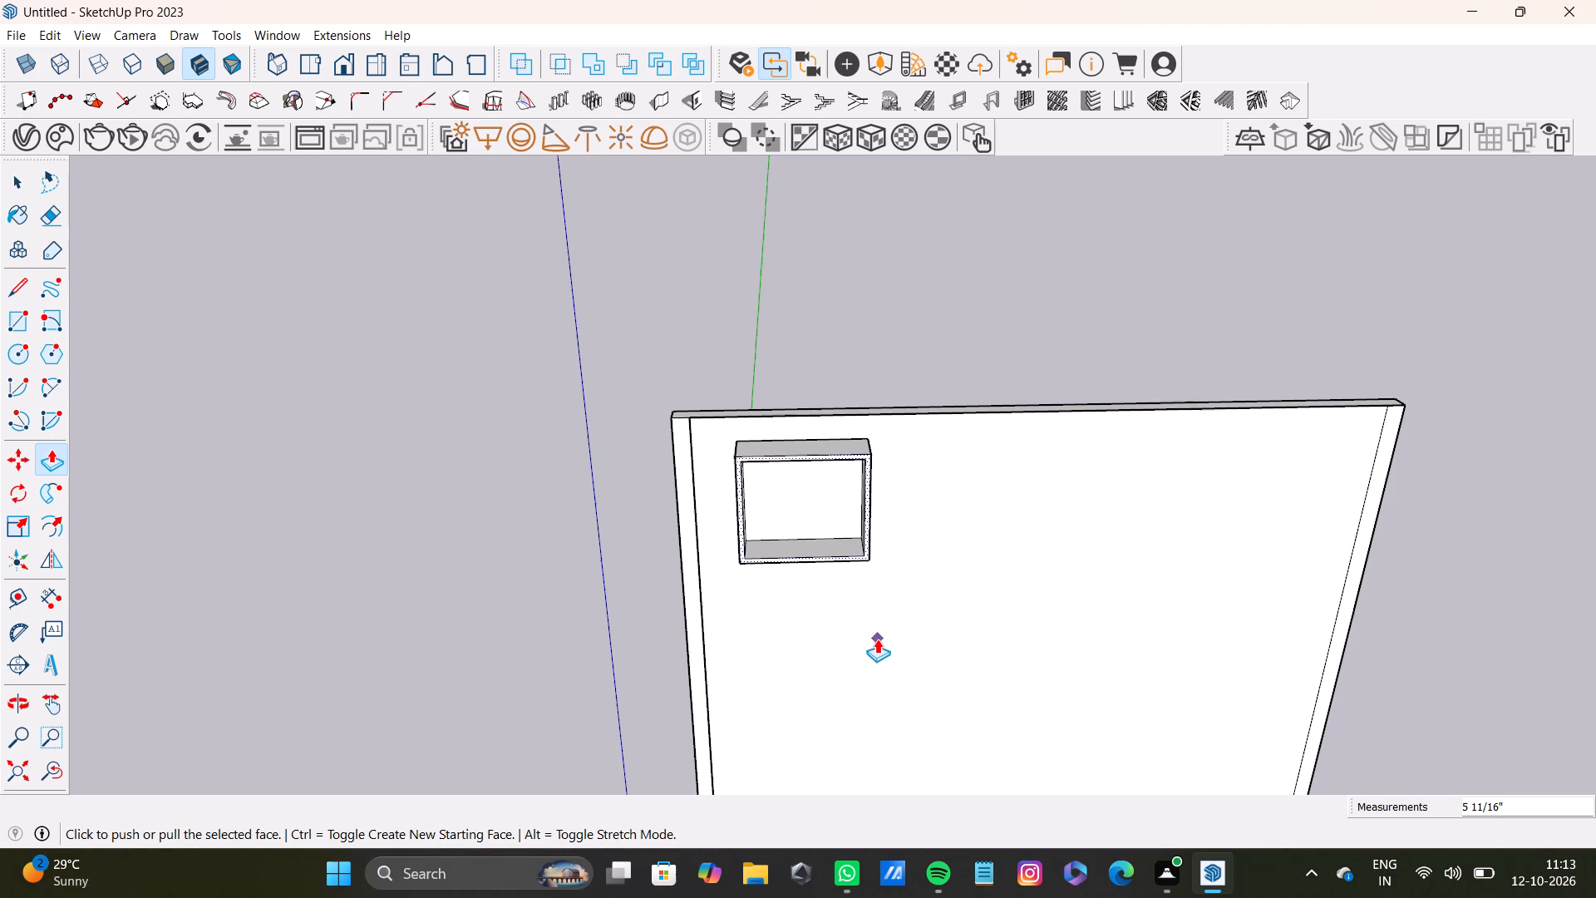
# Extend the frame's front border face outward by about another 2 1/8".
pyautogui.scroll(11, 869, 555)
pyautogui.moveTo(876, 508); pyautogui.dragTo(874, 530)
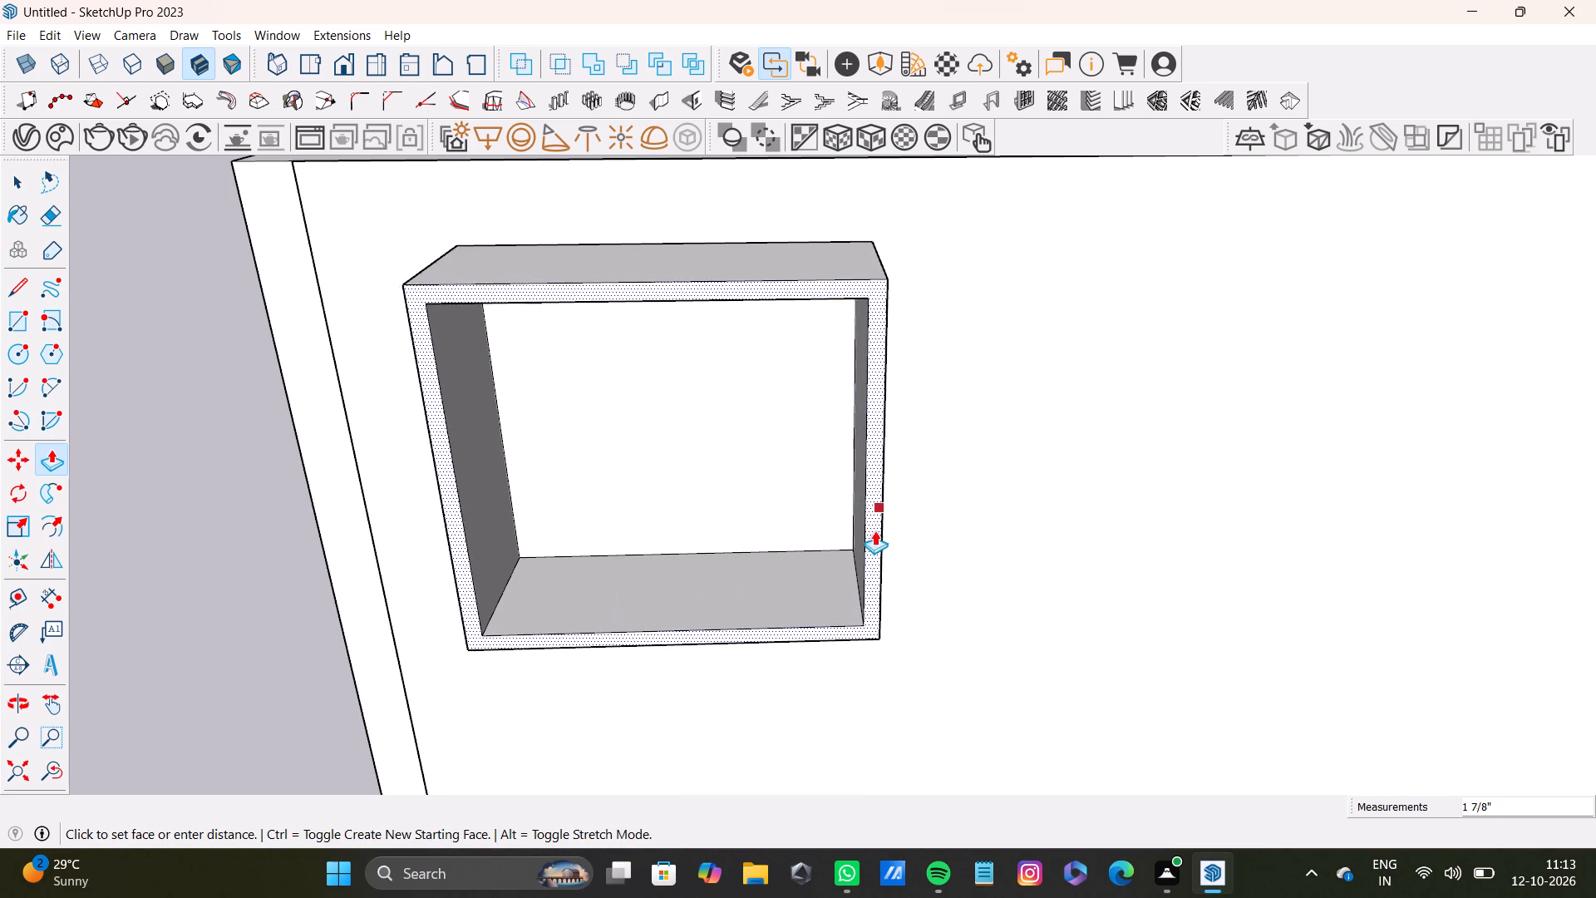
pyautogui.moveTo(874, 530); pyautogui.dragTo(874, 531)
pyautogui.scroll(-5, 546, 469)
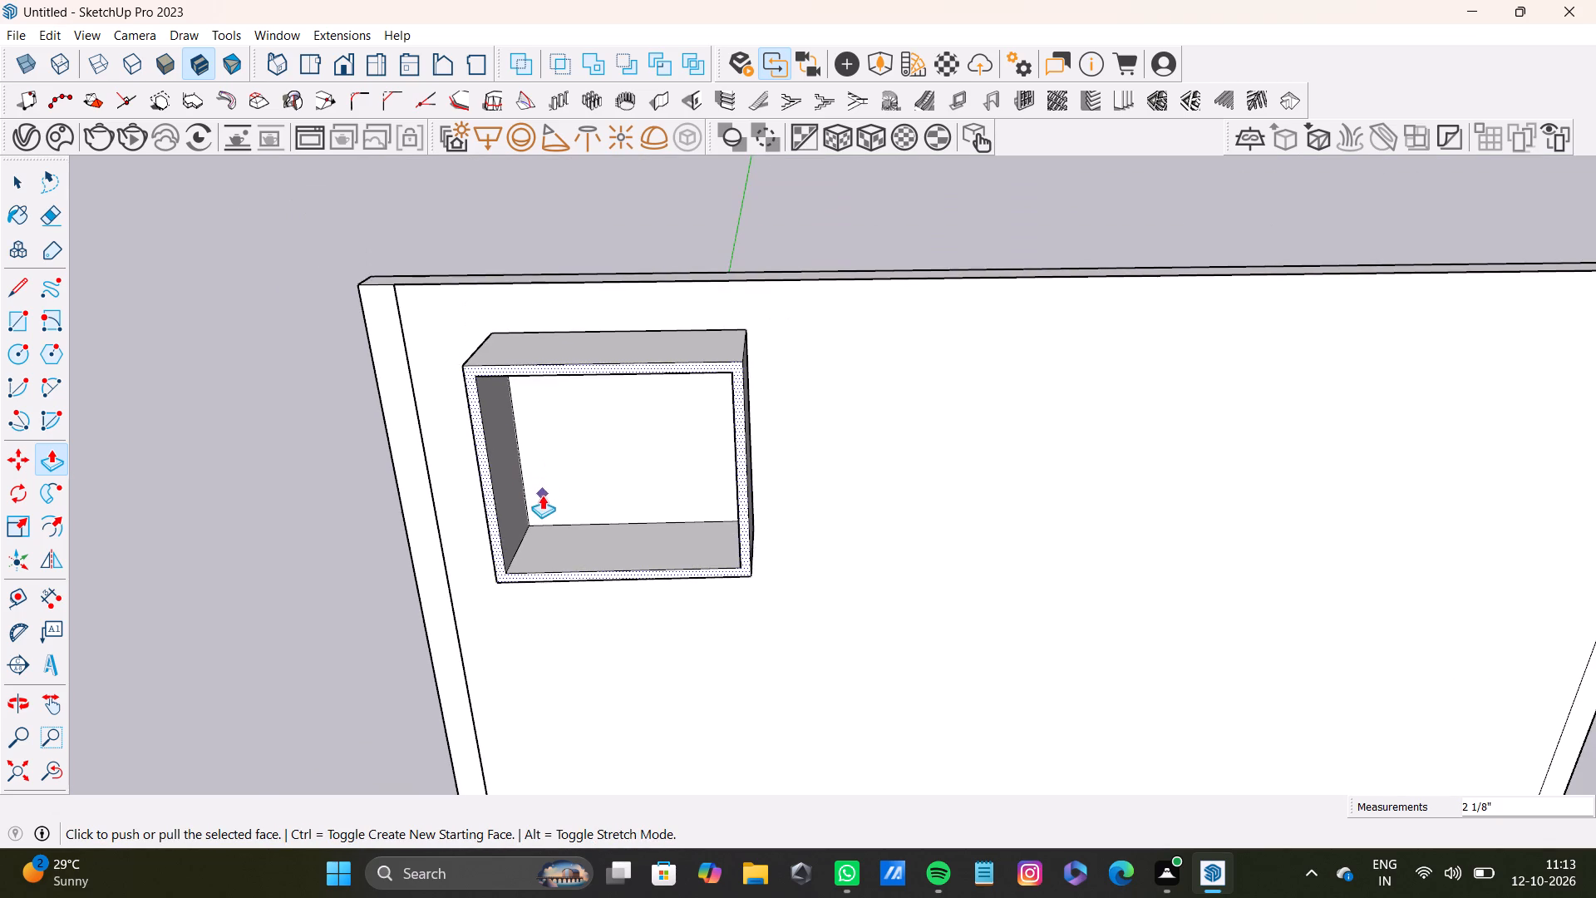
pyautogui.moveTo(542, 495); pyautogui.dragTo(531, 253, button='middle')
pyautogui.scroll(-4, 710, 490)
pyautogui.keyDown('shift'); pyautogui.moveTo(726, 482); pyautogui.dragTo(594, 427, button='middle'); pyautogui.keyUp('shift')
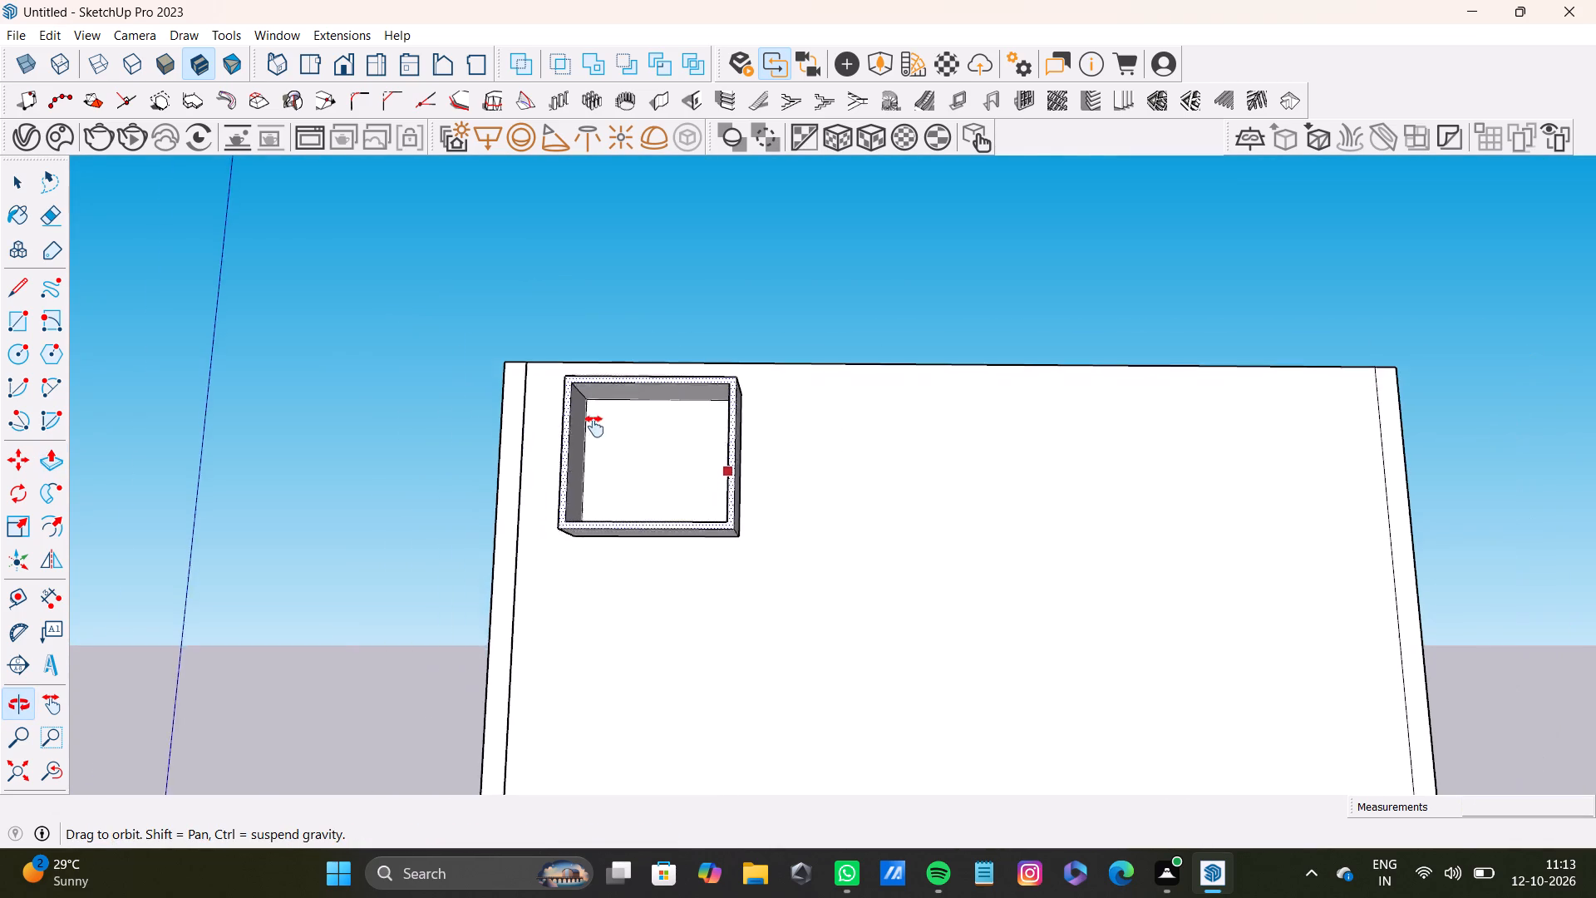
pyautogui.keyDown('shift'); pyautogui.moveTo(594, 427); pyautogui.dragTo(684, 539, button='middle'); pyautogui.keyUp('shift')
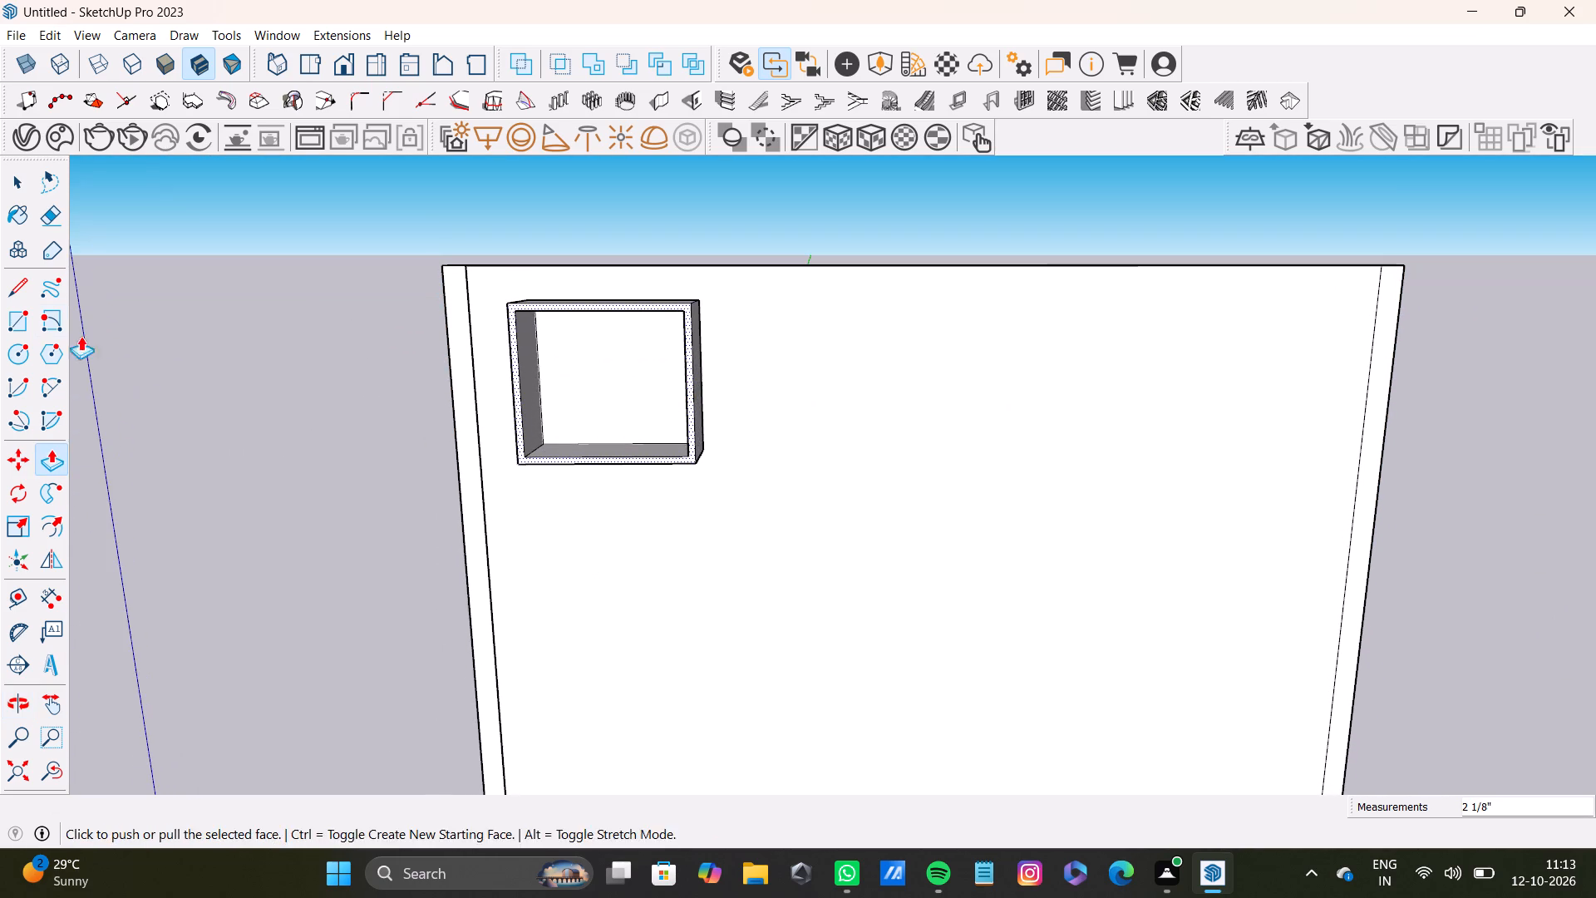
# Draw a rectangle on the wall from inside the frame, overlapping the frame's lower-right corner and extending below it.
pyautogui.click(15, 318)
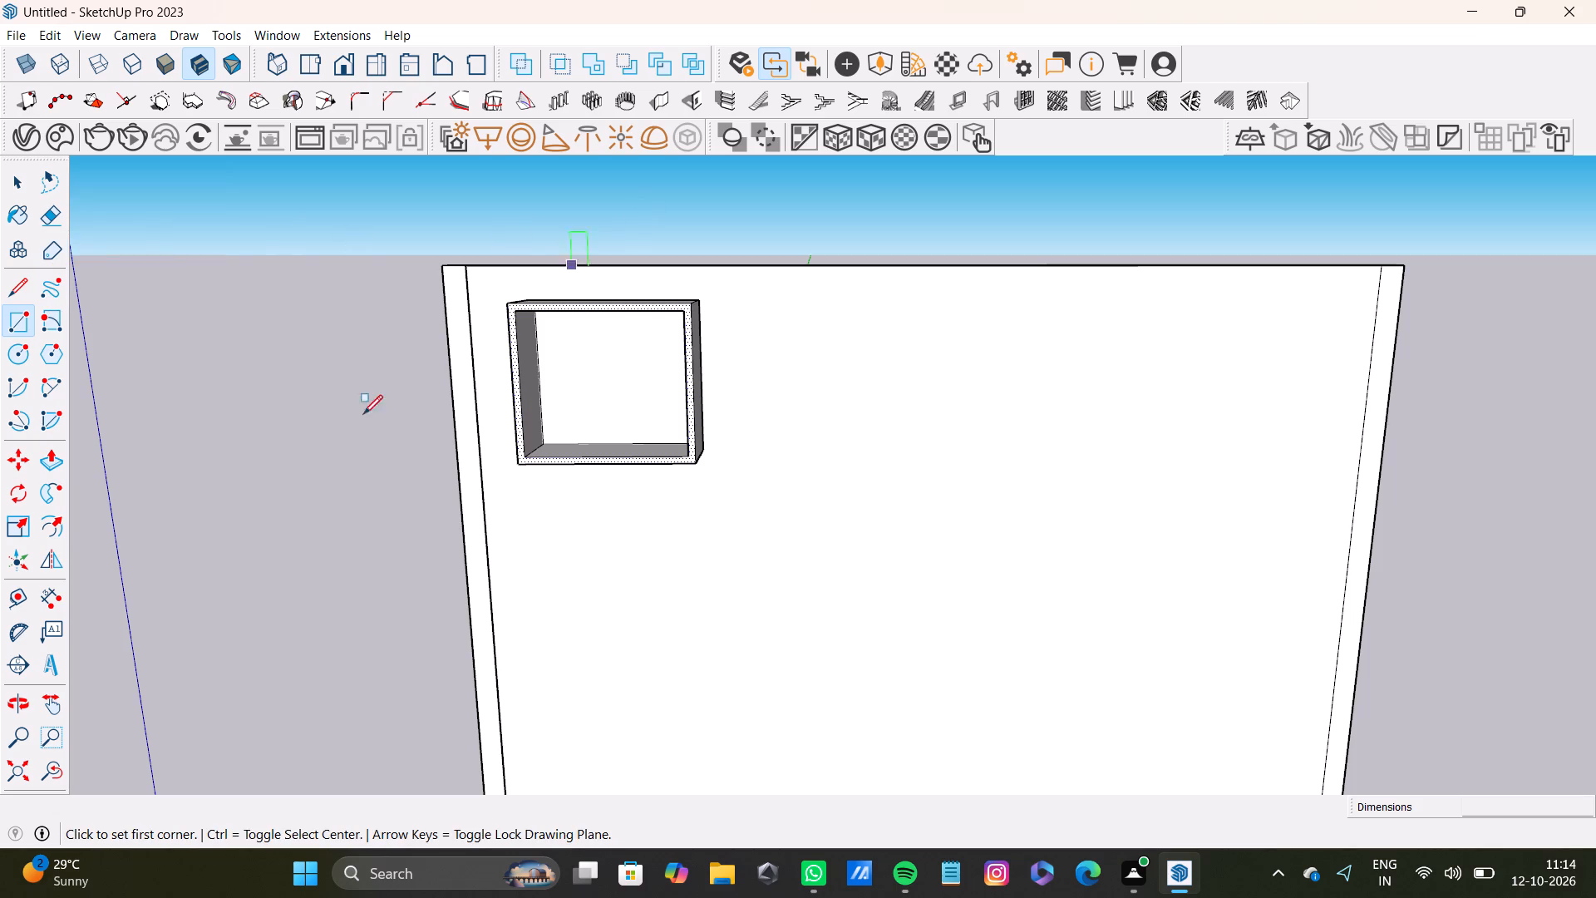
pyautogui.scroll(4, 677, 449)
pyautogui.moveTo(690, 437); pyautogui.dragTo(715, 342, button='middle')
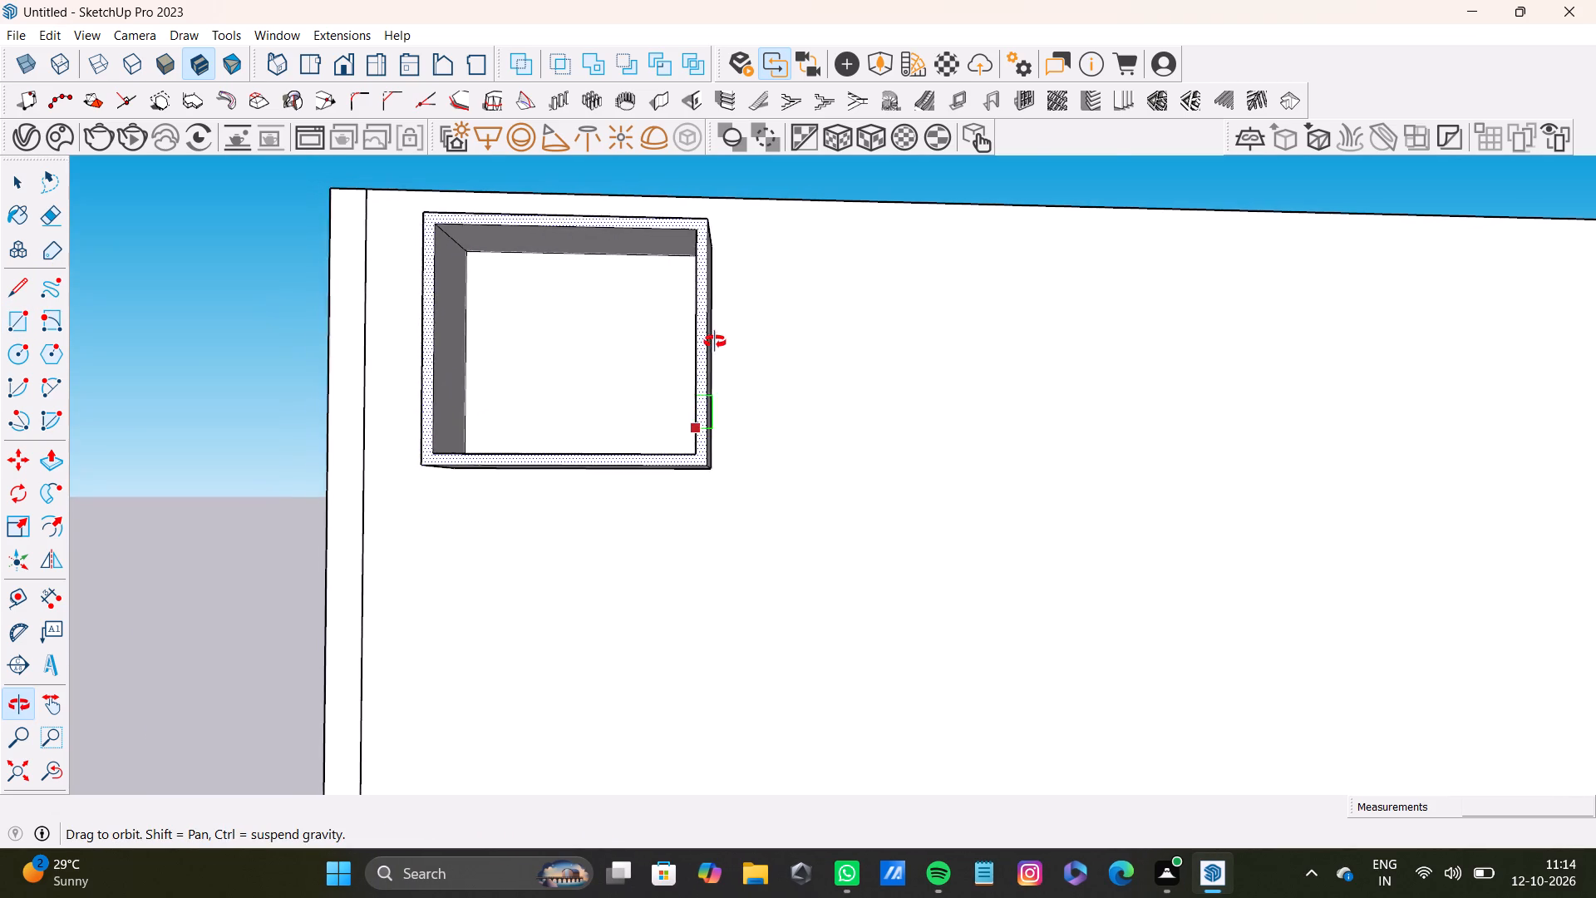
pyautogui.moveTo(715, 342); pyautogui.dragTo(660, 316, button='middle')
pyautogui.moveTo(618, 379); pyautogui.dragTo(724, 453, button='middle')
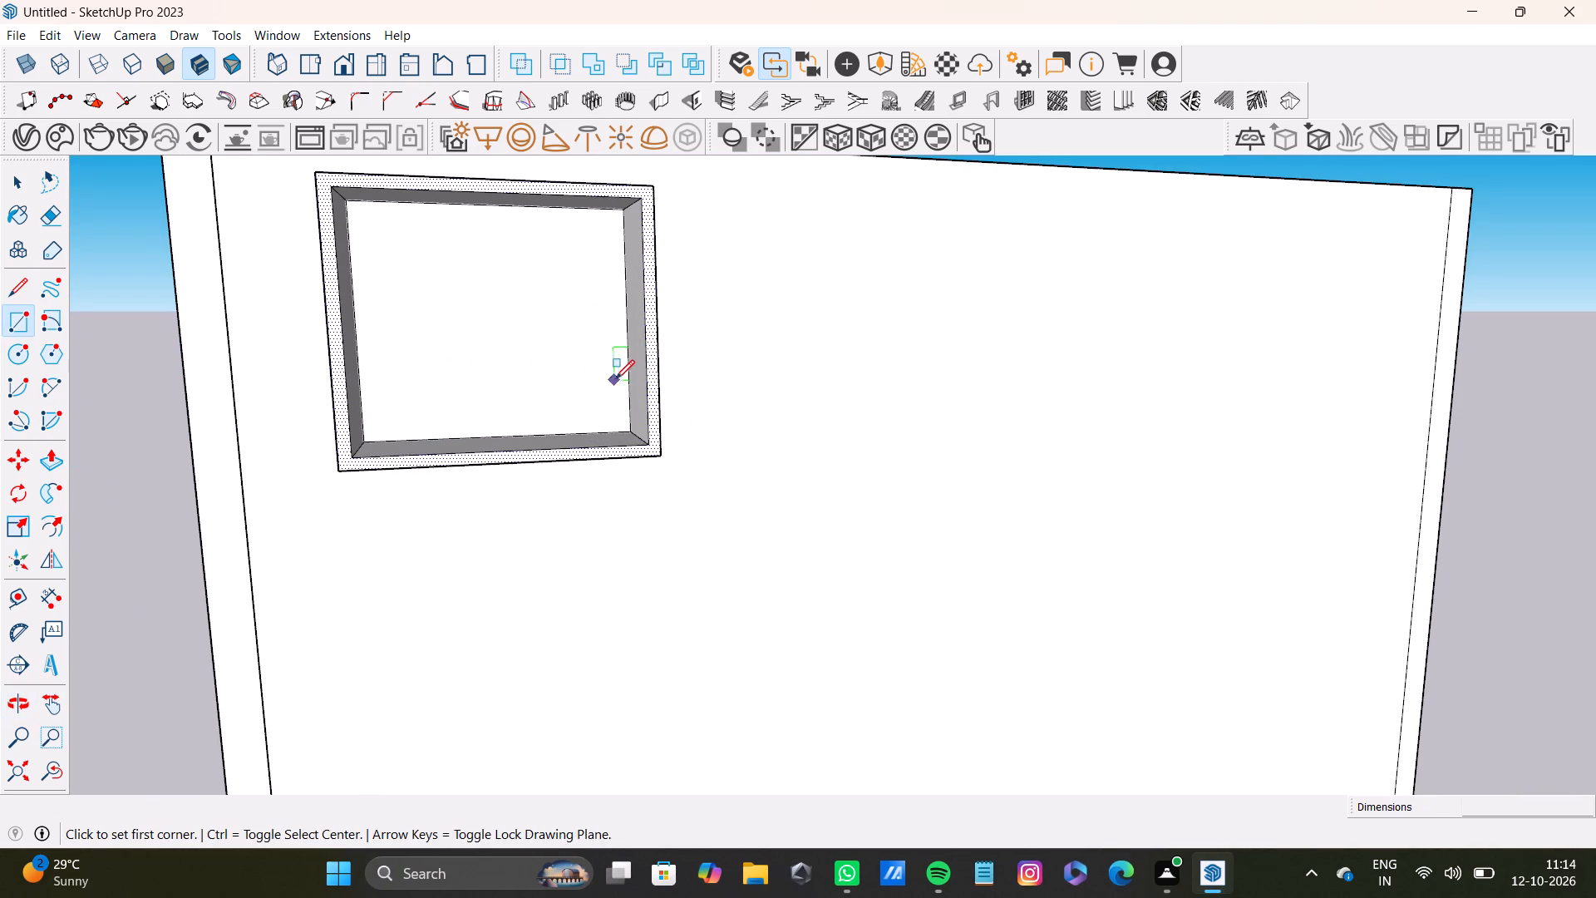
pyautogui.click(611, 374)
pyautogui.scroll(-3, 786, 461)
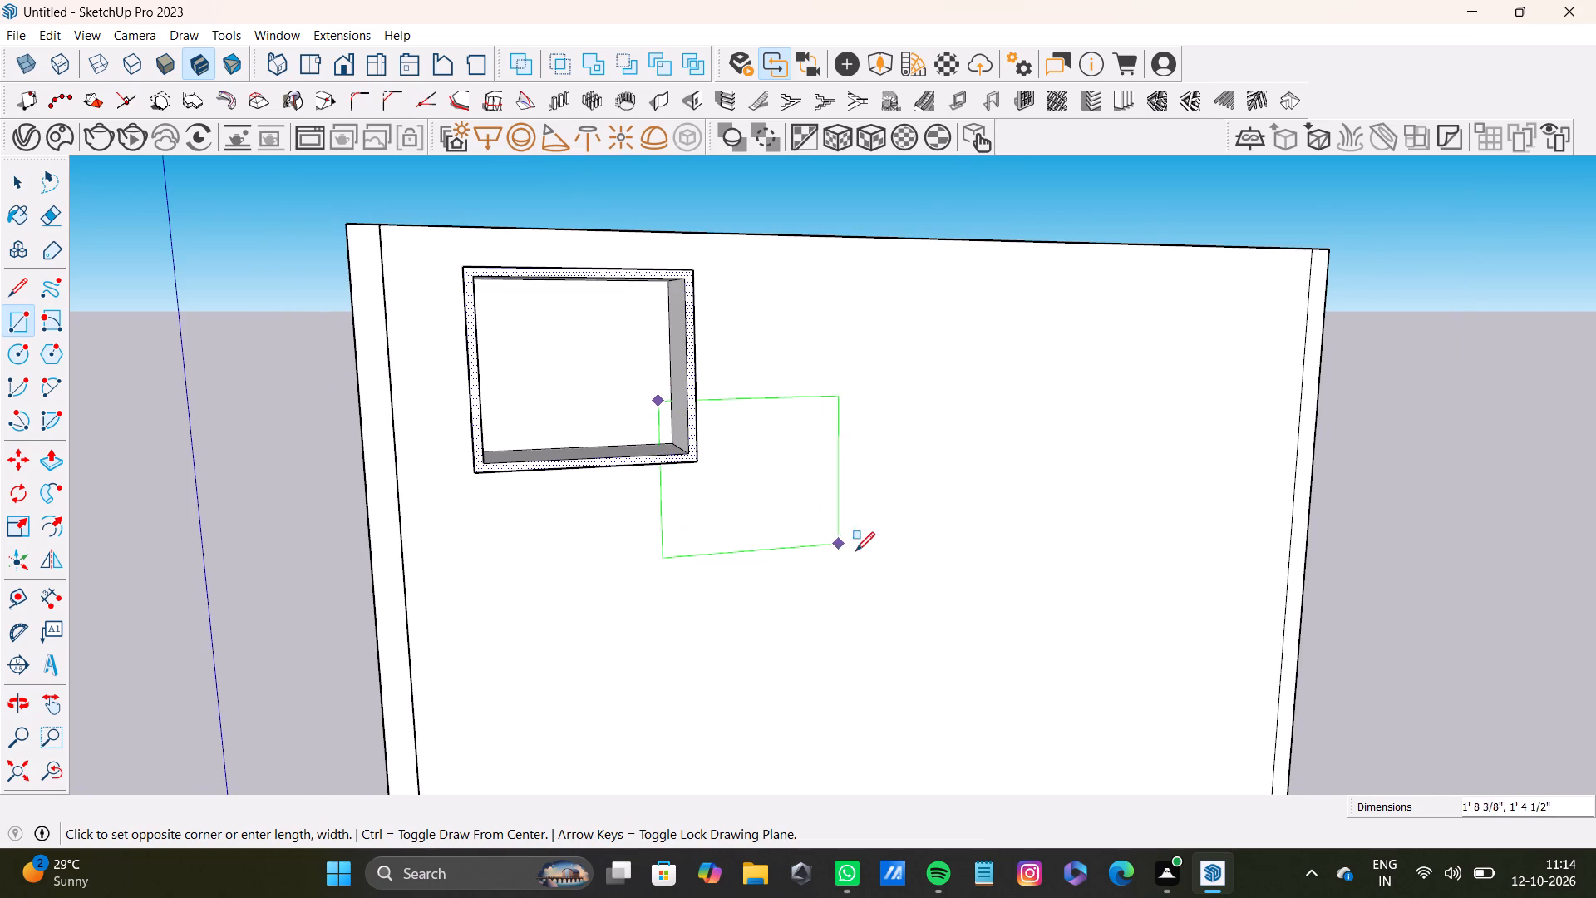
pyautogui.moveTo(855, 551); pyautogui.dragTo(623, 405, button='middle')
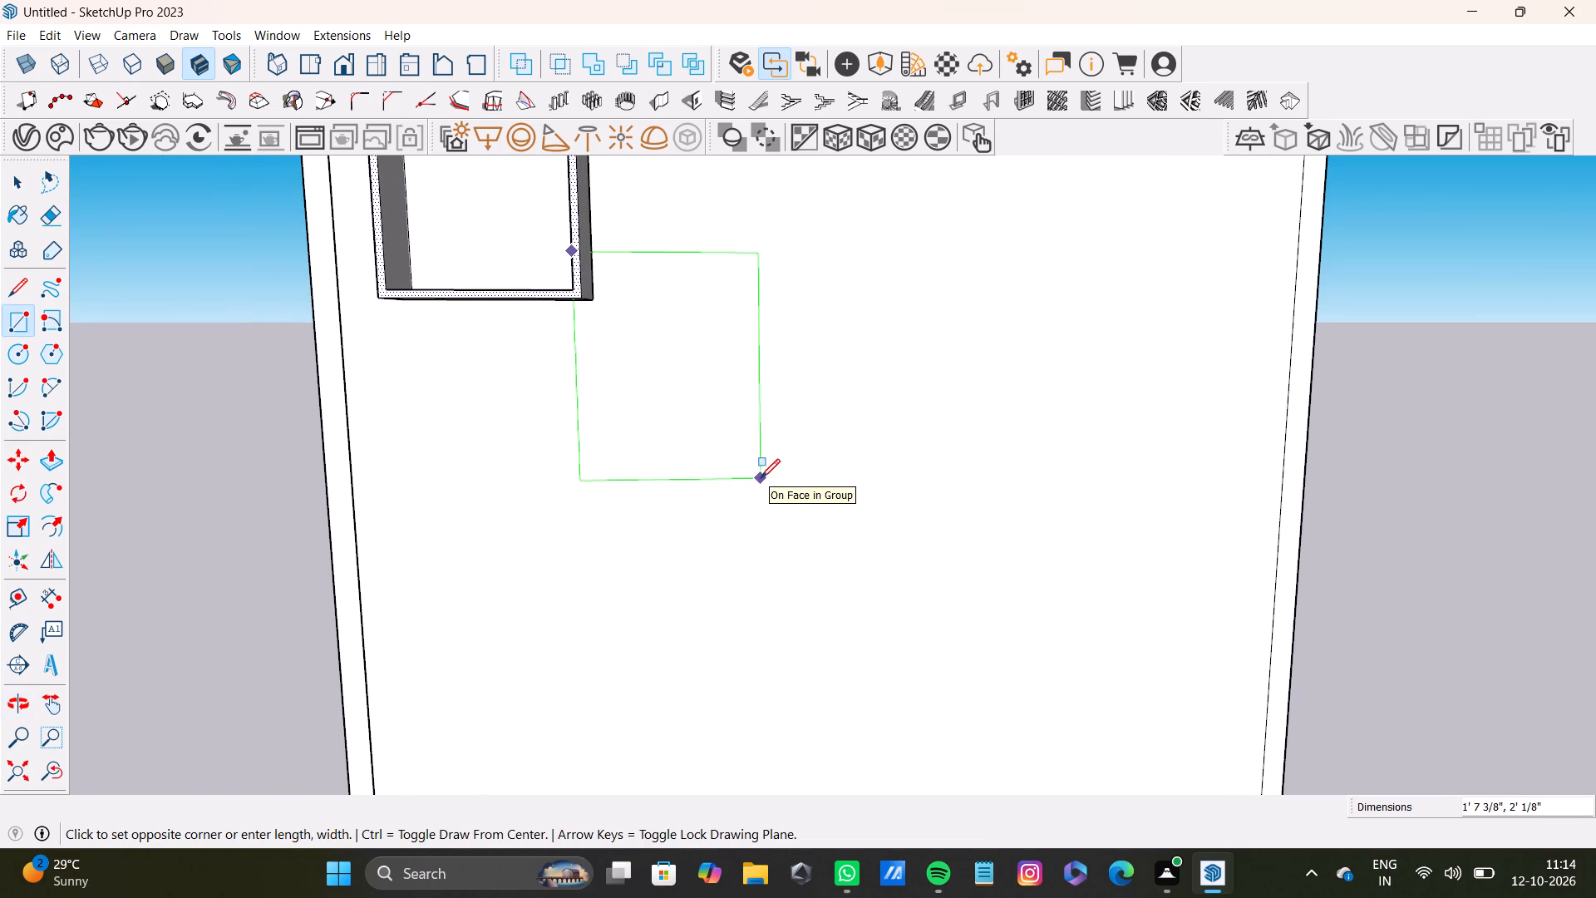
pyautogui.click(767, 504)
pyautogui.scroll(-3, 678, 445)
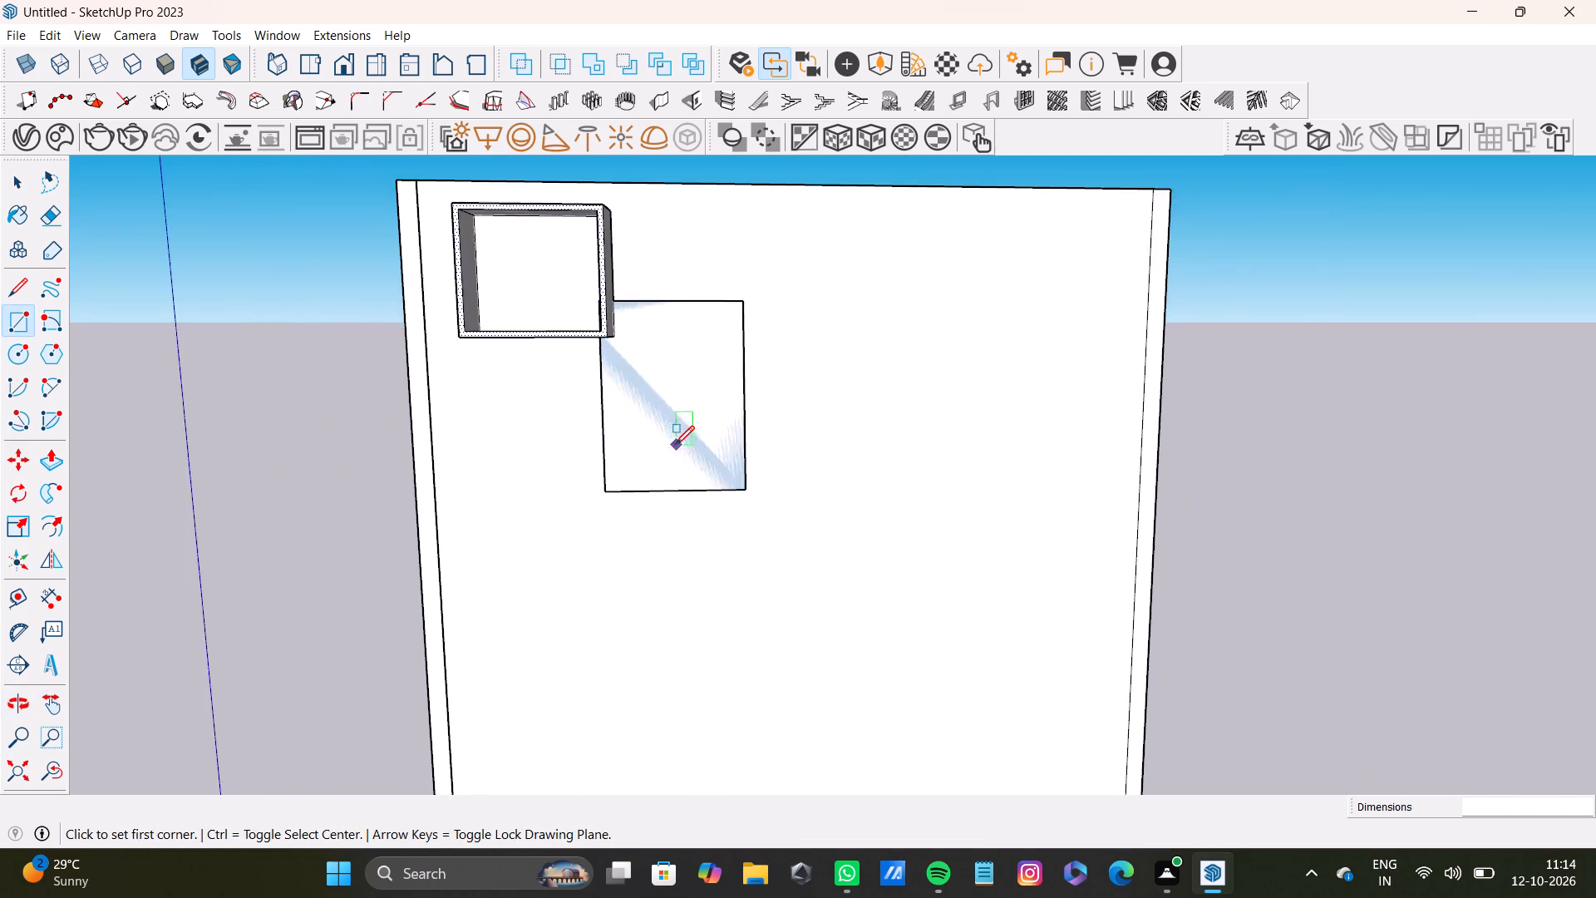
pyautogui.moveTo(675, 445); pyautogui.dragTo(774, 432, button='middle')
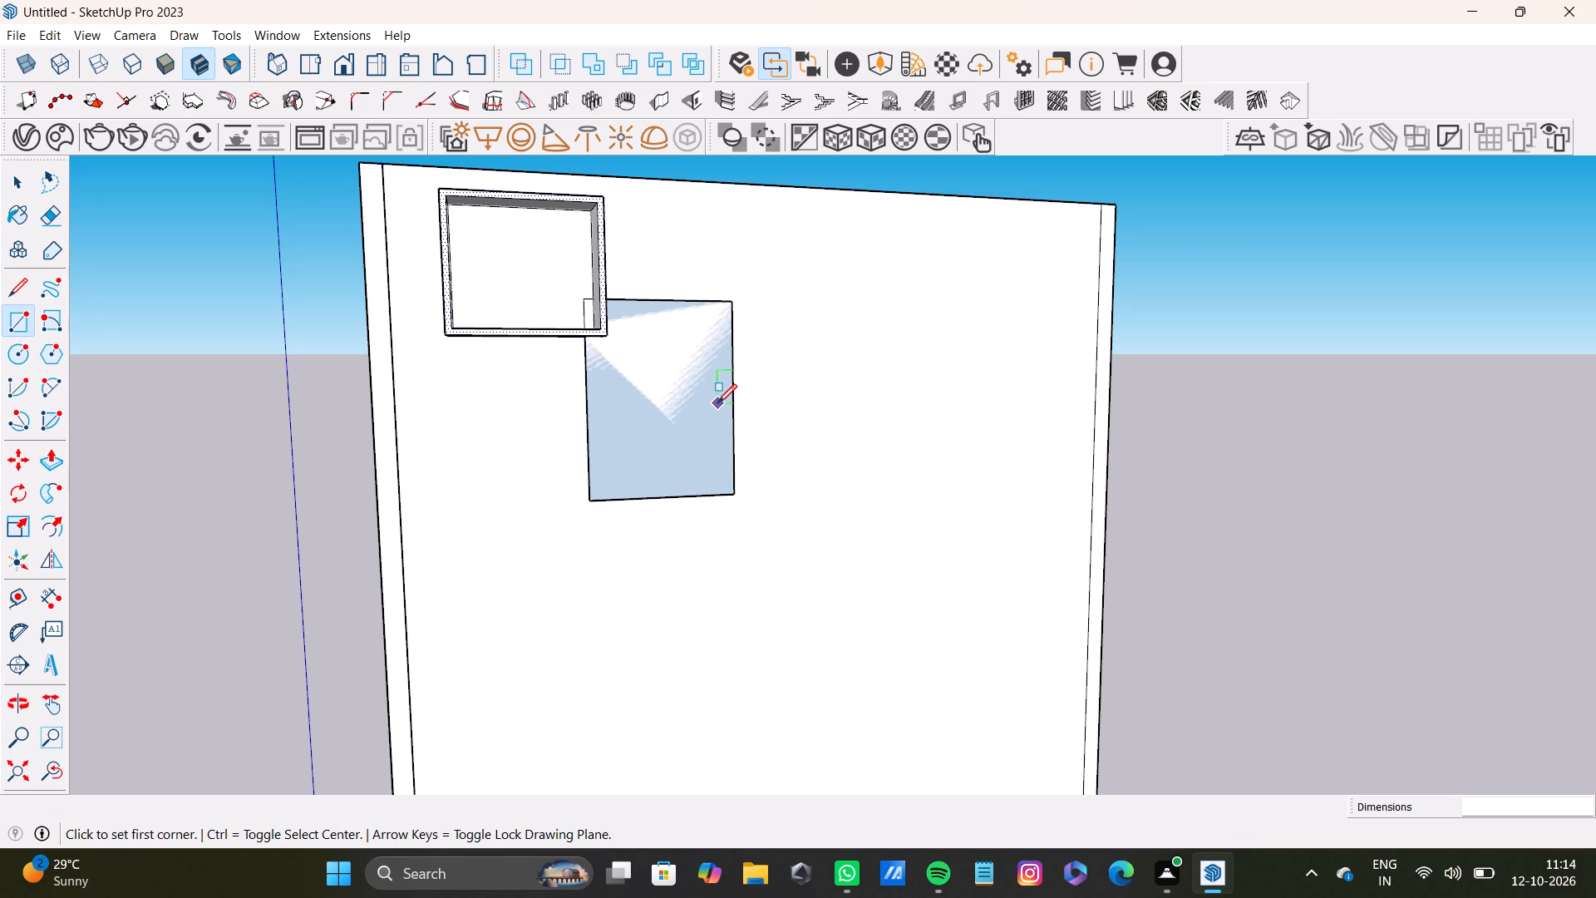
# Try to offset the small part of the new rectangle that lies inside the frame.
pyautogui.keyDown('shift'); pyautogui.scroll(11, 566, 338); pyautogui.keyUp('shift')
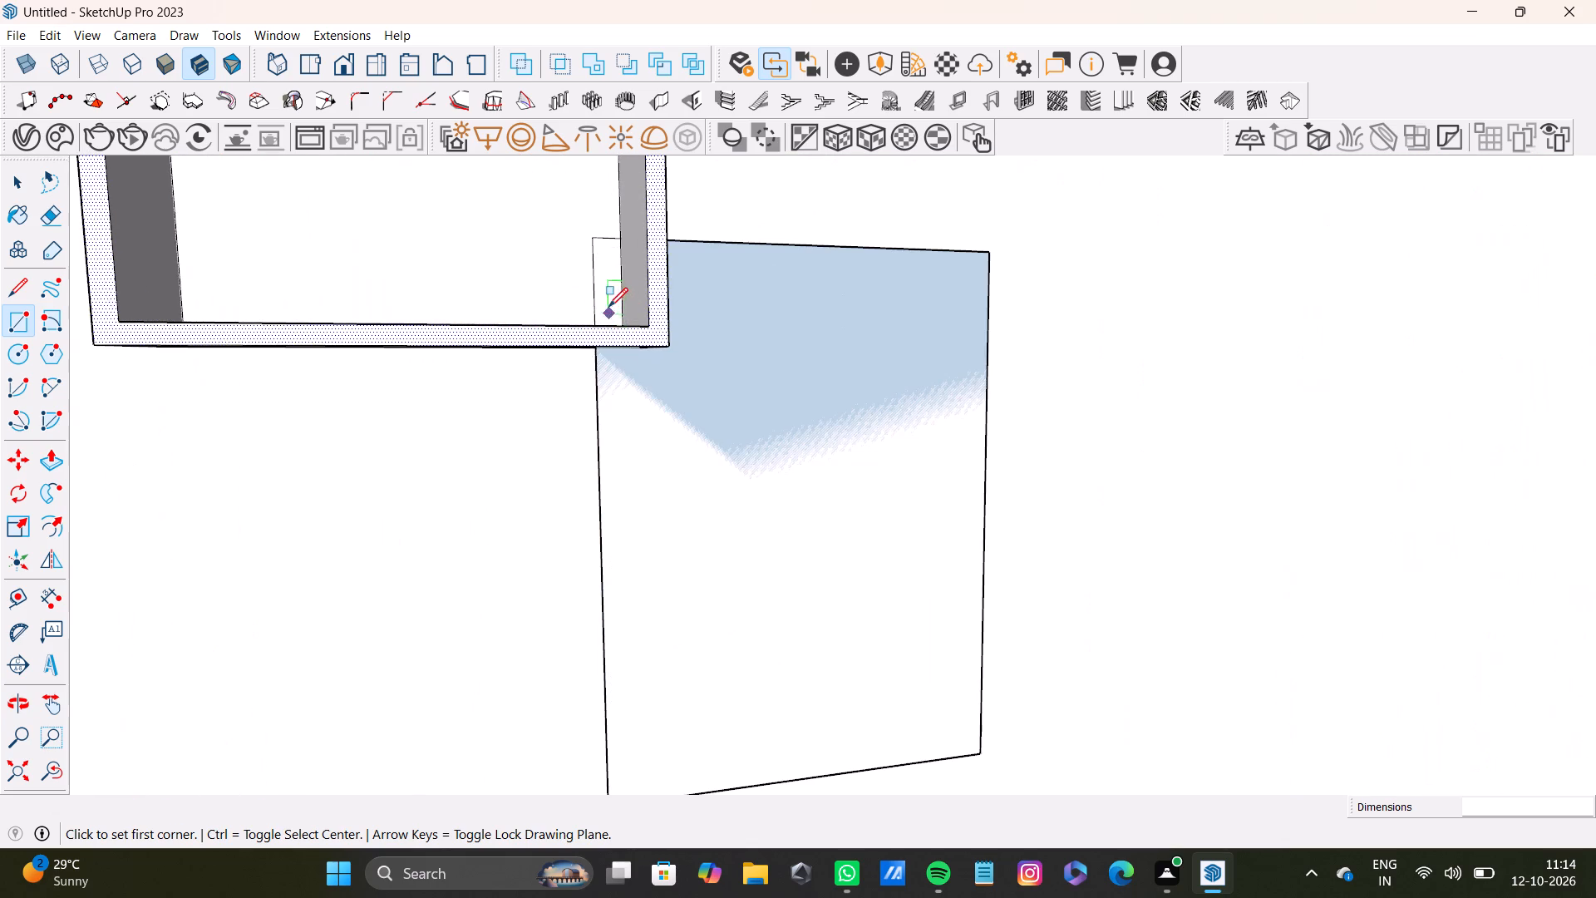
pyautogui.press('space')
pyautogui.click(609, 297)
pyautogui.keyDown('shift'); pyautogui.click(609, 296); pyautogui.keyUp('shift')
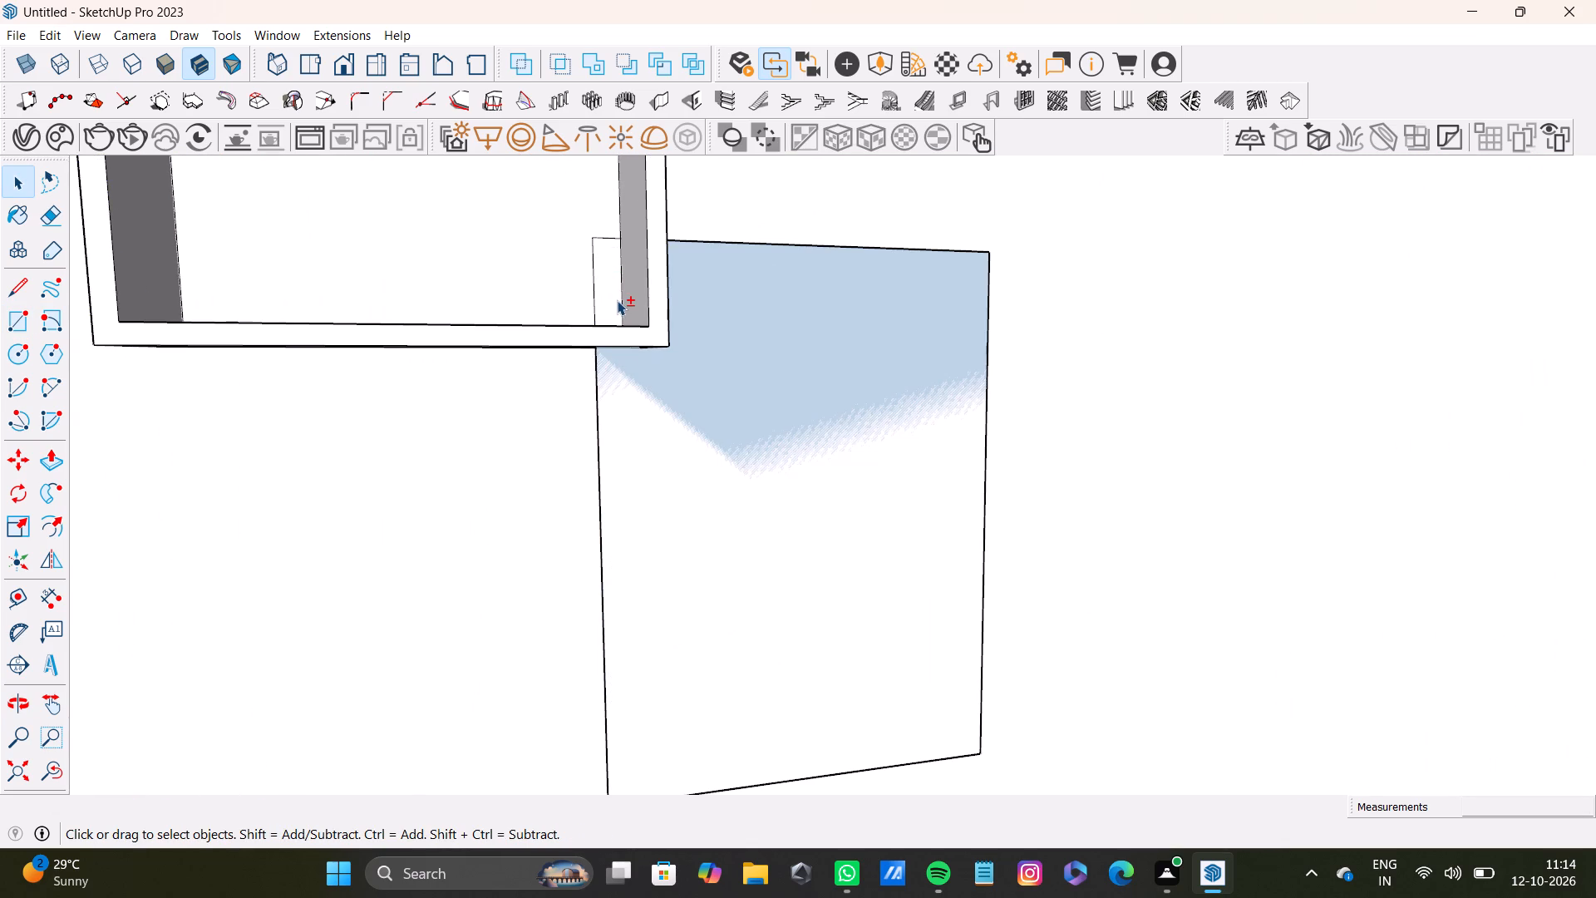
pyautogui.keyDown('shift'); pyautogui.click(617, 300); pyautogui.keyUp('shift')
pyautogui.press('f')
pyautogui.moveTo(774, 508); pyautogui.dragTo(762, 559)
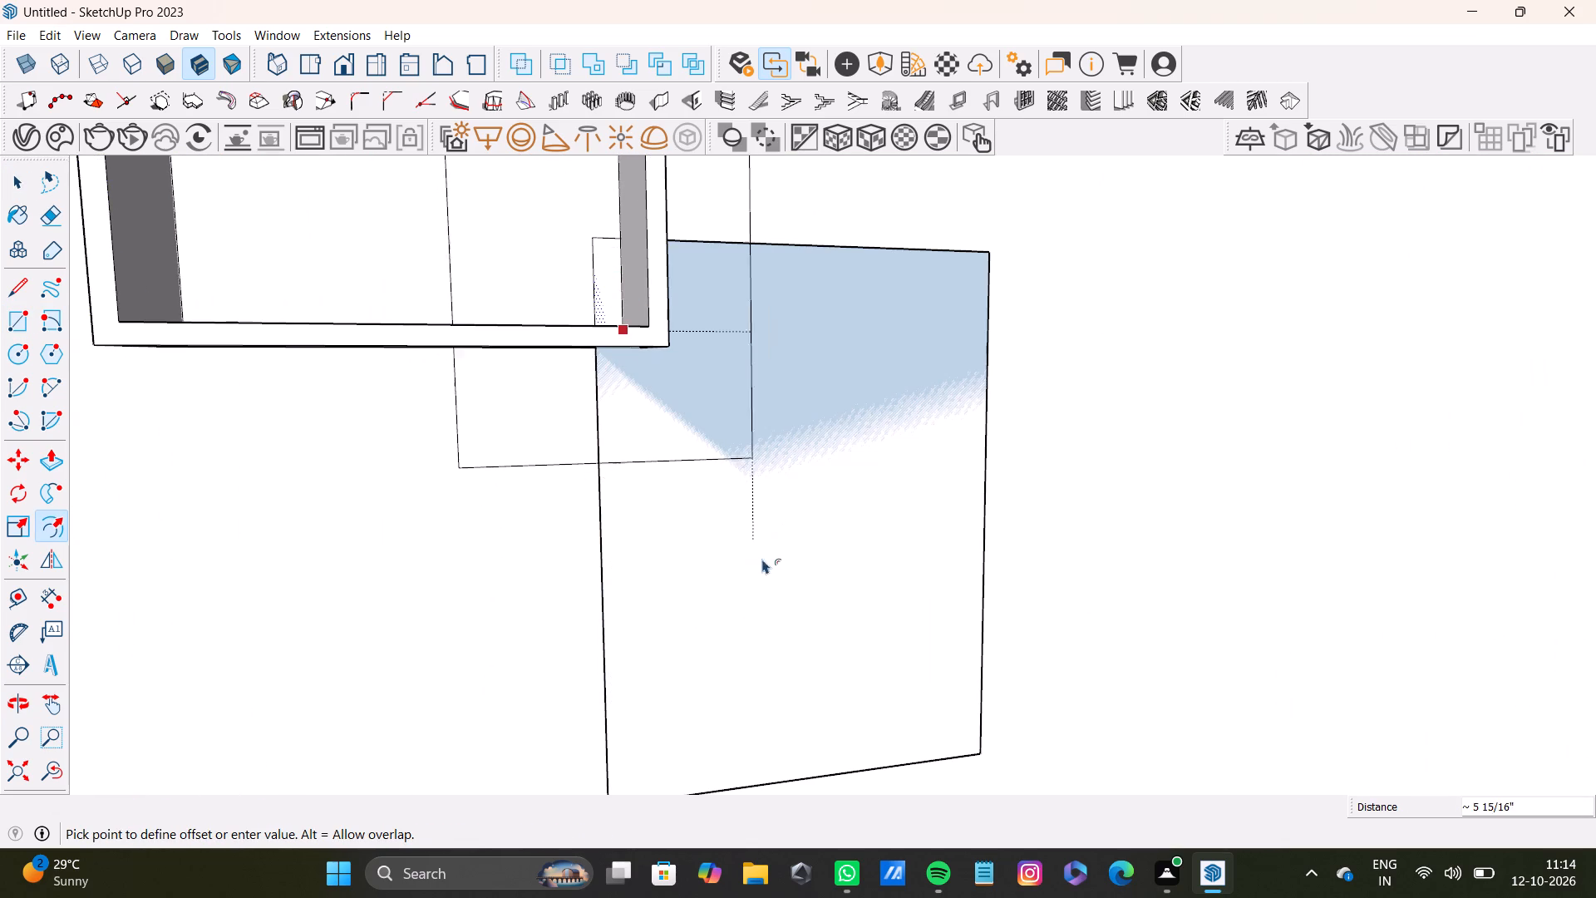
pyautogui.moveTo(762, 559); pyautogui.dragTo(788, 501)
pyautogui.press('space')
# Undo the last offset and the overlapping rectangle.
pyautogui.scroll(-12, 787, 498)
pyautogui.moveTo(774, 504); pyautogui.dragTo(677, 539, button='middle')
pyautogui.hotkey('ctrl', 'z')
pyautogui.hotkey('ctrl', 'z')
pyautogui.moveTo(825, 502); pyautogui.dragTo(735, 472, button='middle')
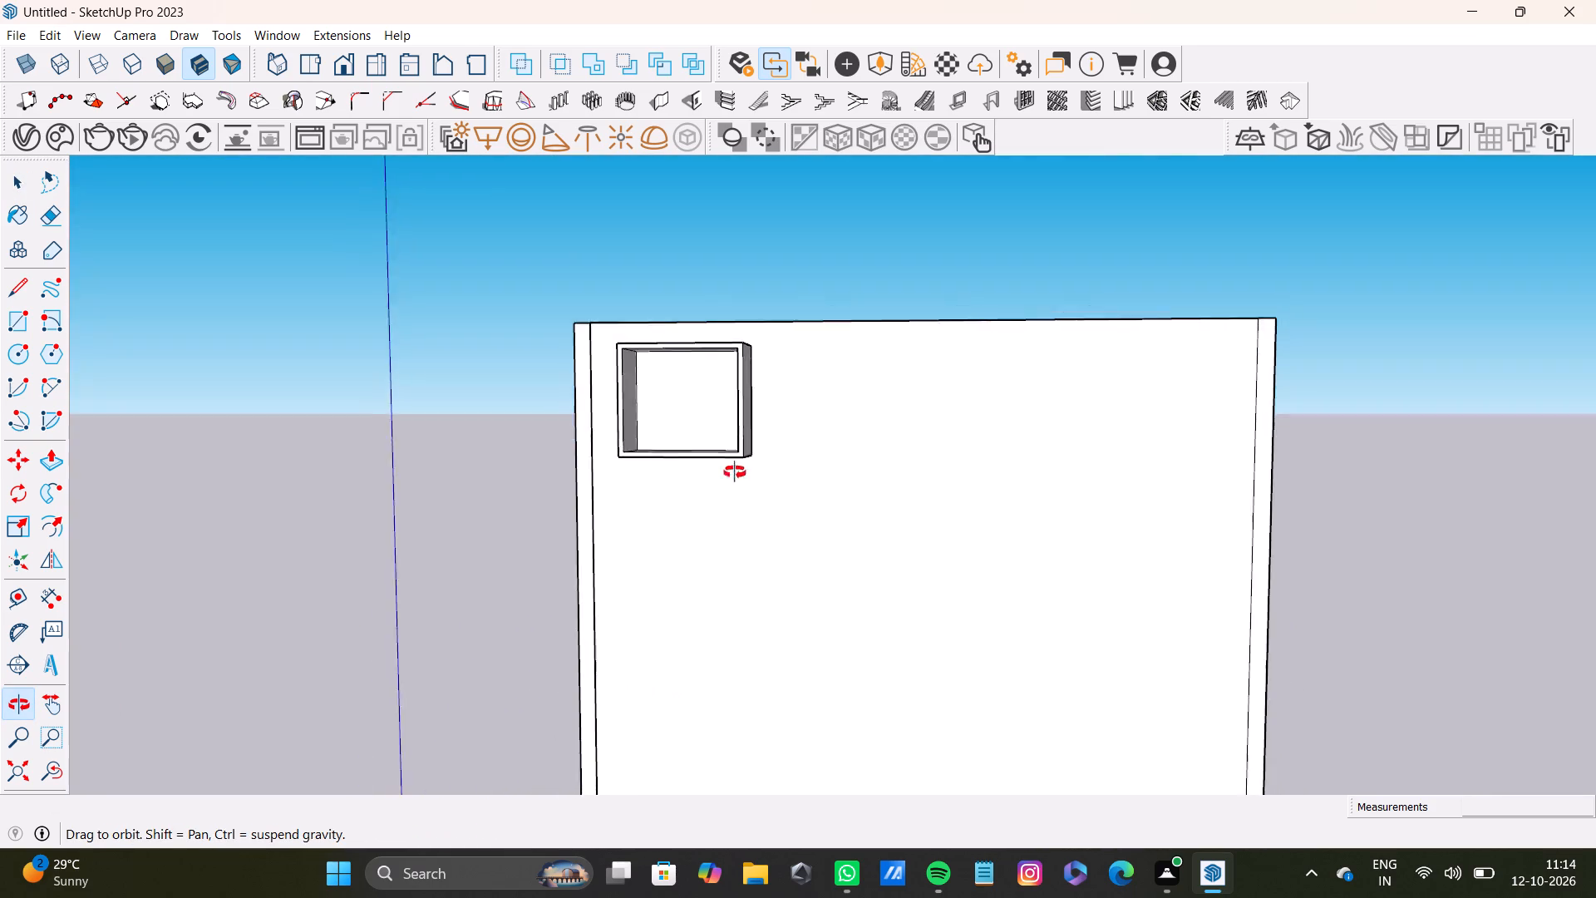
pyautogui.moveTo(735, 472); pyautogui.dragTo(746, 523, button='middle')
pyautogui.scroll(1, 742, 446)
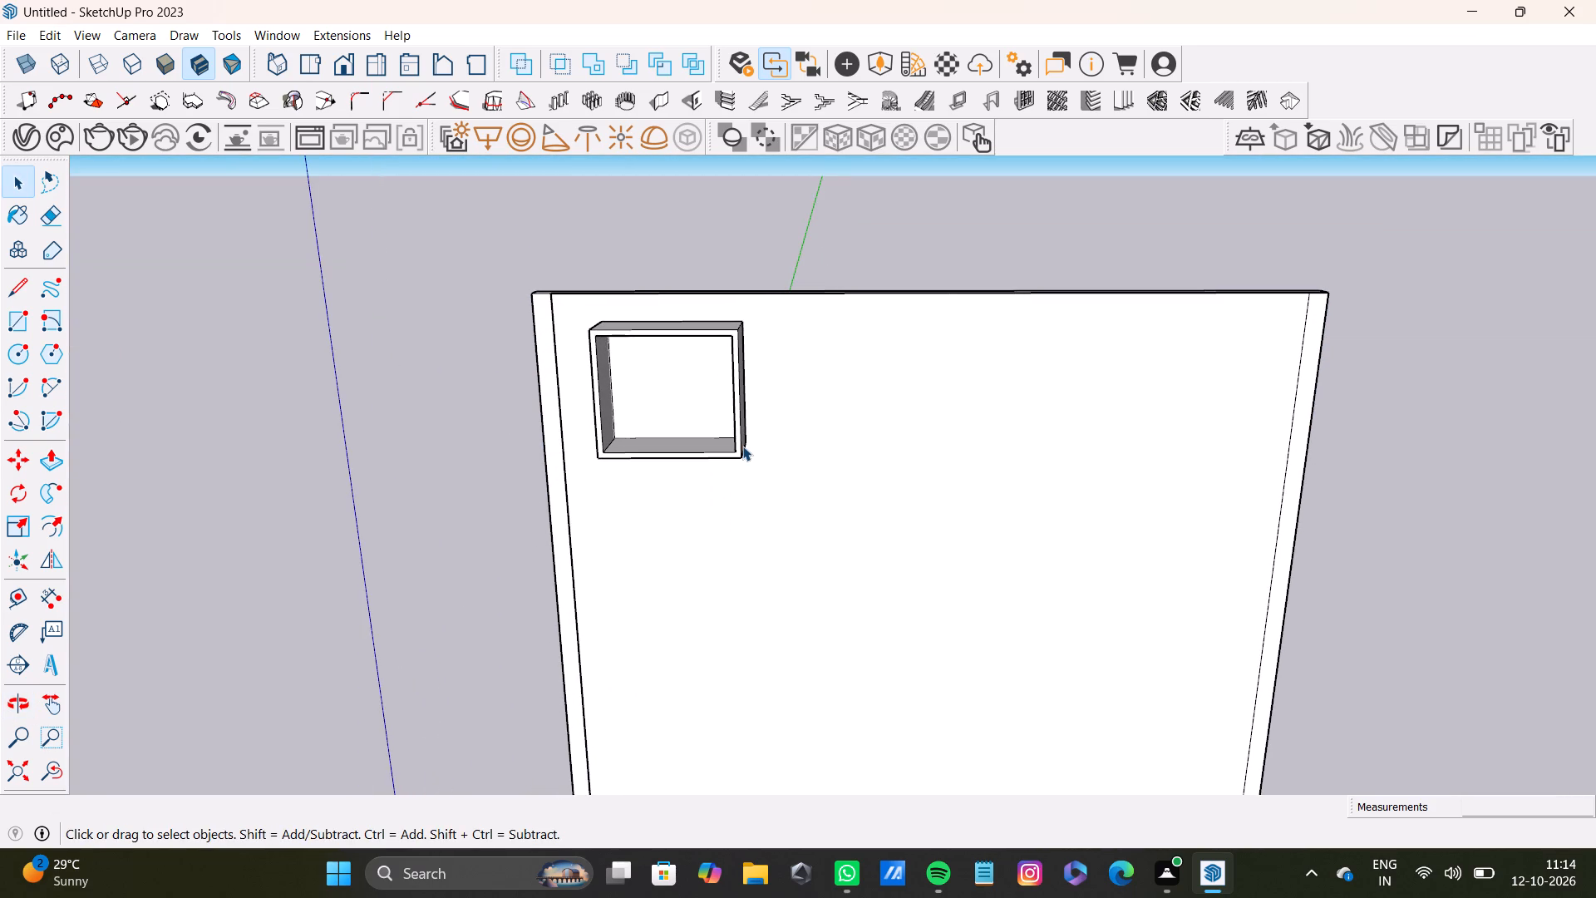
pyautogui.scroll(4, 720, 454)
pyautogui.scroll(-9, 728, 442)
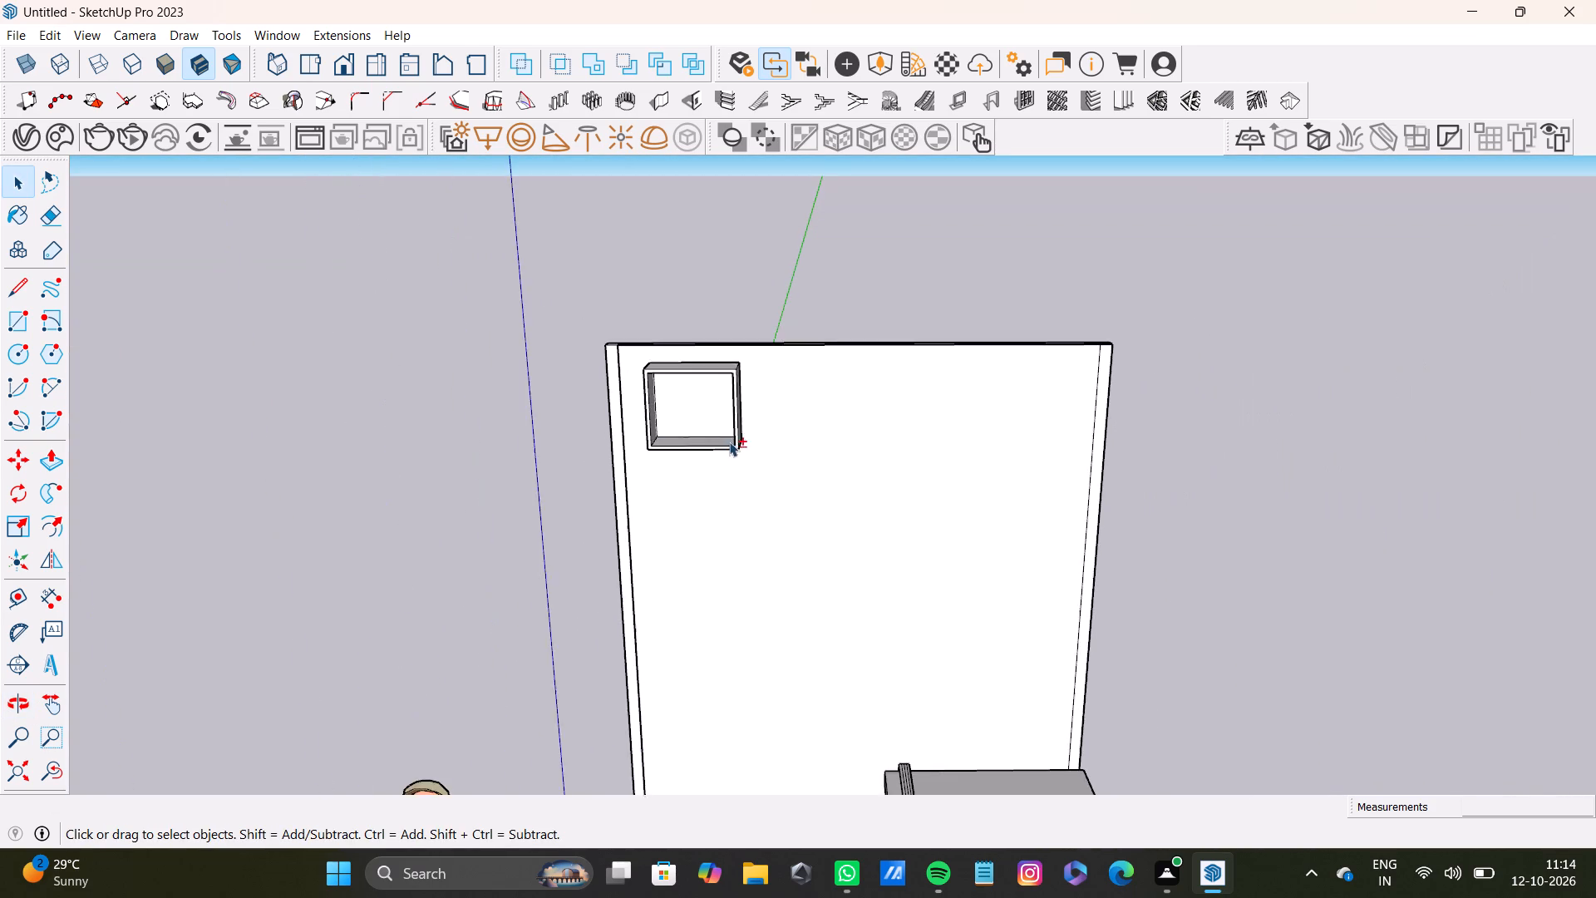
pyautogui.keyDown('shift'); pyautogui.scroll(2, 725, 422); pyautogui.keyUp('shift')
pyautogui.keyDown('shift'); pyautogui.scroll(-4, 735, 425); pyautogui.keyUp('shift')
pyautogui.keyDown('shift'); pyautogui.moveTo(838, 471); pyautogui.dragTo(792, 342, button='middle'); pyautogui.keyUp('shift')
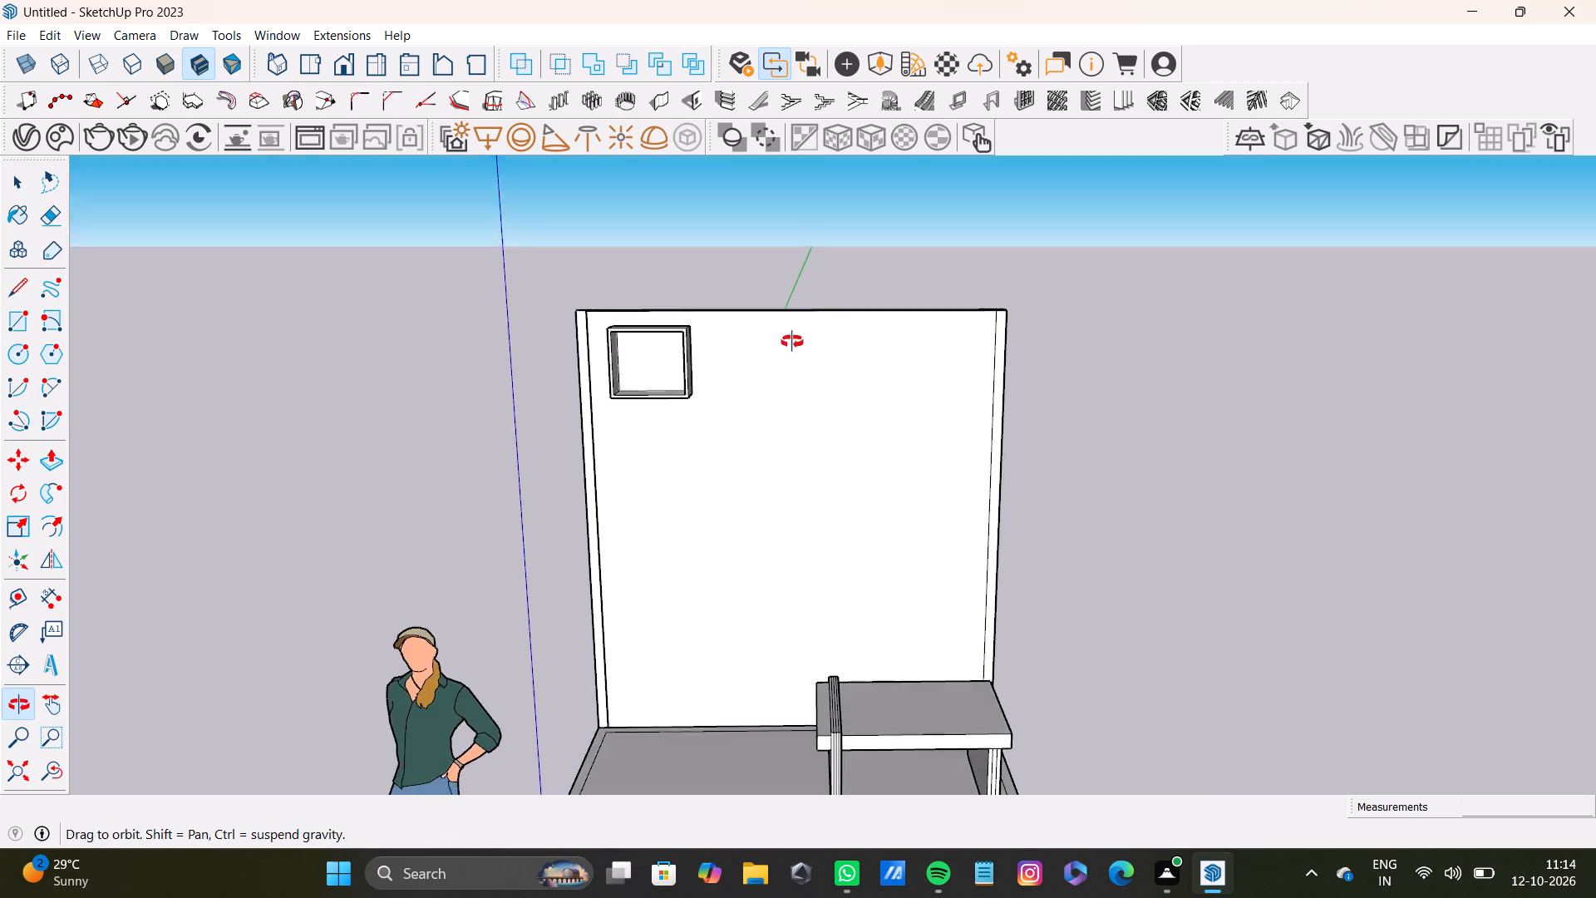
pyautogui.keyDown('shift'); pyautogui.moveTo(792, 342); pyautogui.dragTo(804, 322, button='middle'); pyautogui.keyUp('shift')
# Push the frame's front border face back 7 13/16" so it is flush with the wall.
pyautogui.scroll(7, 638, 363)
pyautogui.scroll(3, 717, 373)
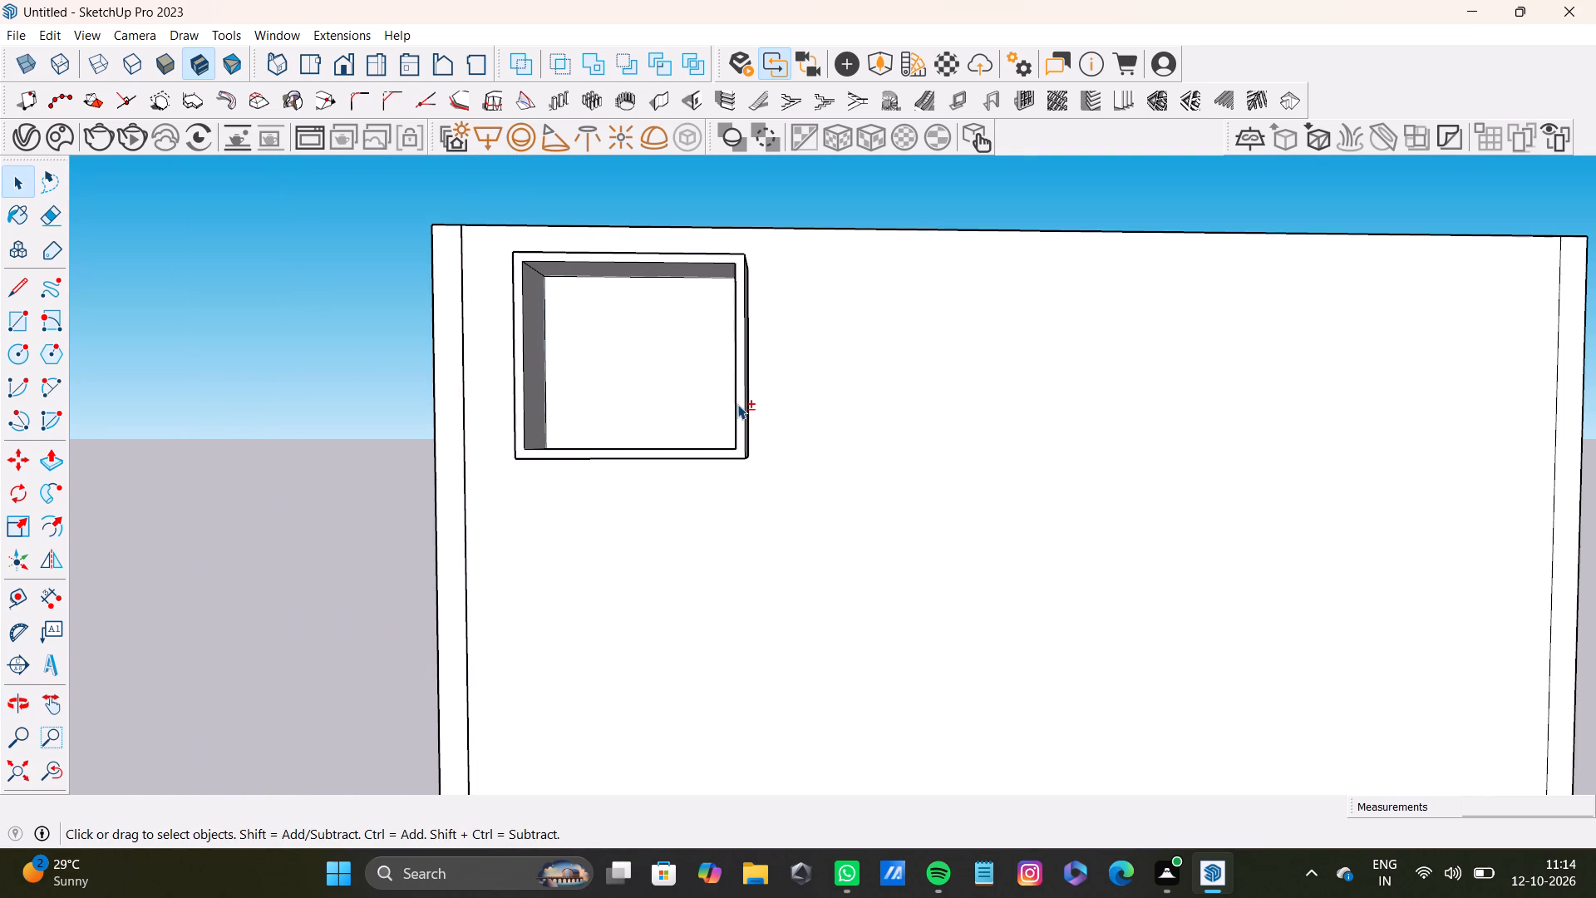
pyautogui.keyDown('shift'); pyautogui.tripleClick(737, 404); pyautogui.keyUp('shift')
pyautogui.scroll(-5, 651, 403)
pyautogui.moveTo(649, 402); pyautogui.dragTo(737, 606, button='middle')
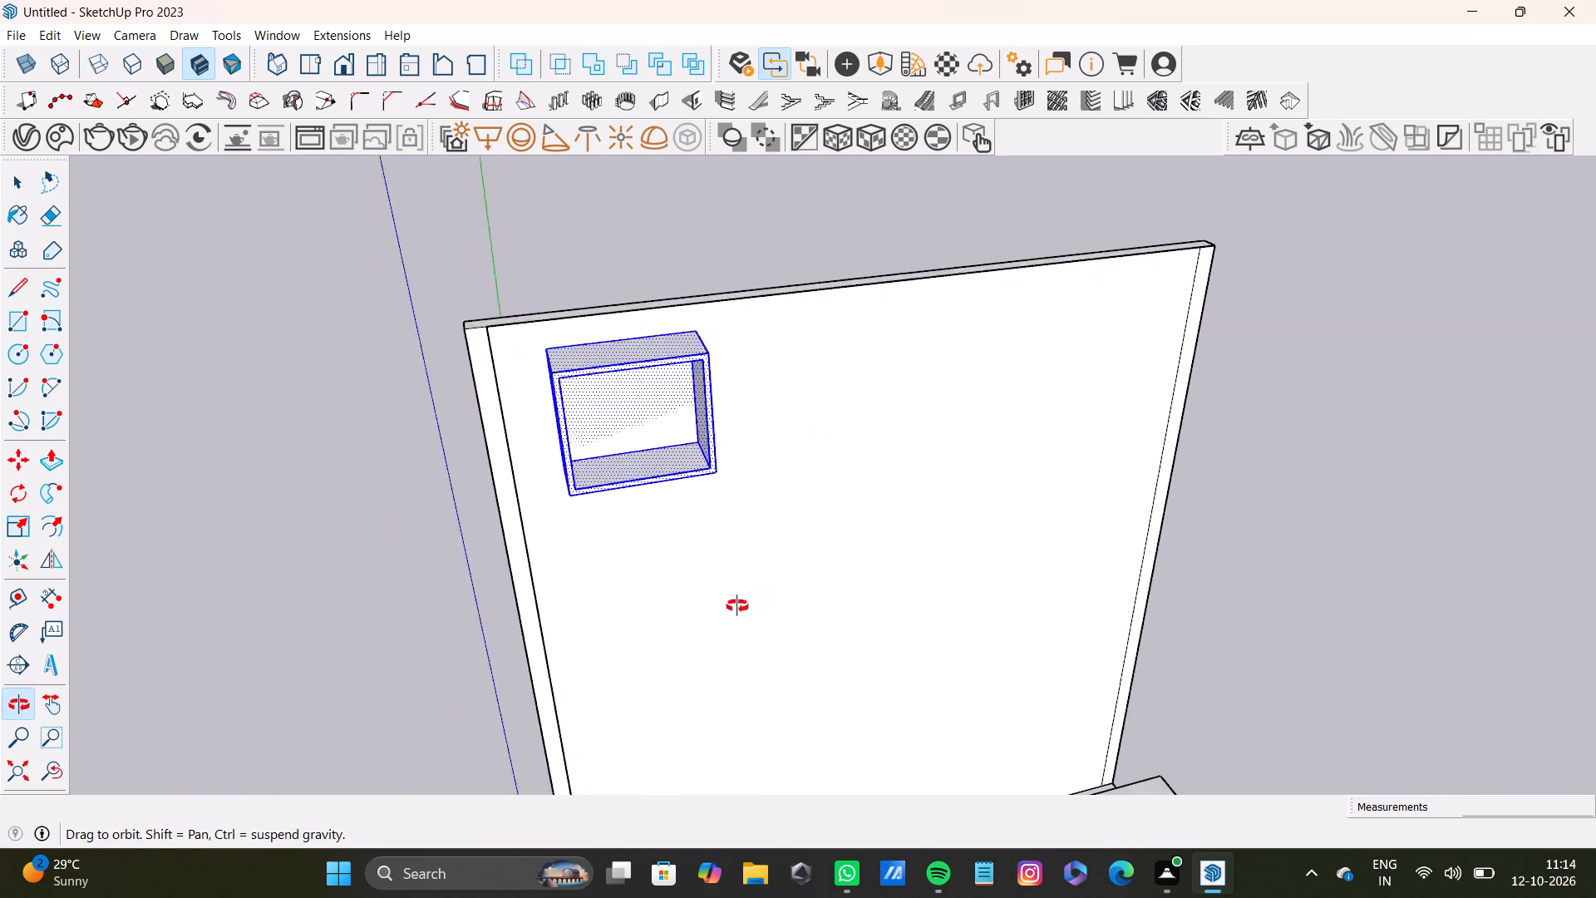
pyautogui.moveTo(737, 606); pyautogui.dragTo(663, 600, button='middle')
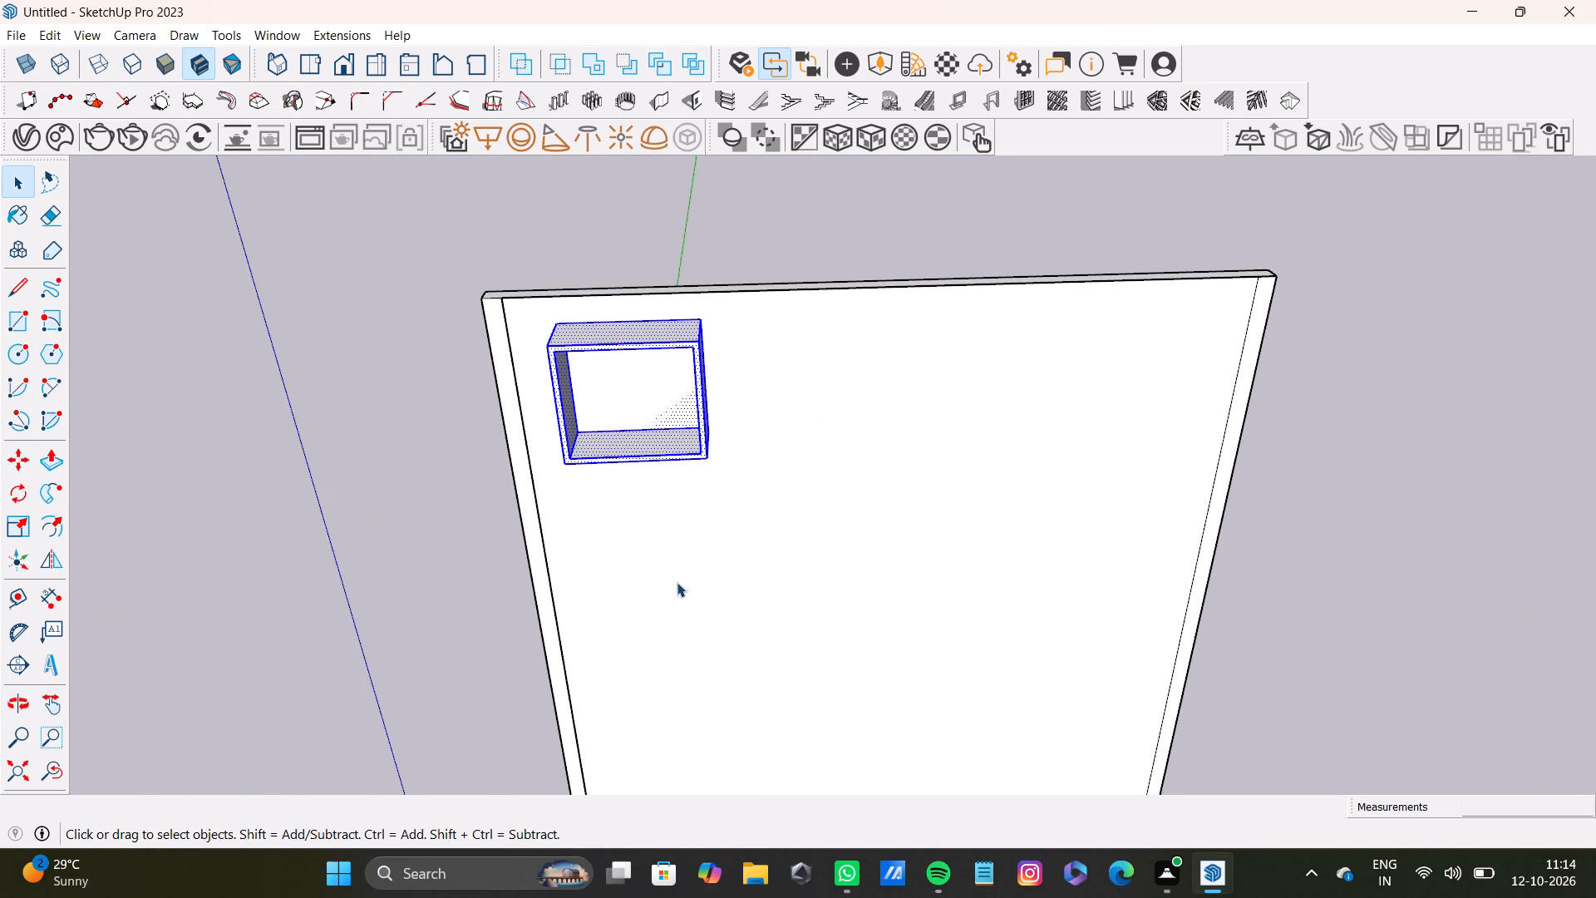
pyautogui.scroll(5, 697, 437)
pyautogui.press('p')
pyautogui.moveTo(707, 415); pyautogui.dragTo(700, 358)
# Offset the outline of the flat square on the wall inward by about 1".
pyautogui.scroll(-7, 676, 363)
pyautogui.moveTo(636, 405); pyautogui.dragTo(547, 302, button='middle')
pyautogui.scroll(7, 646, 326)
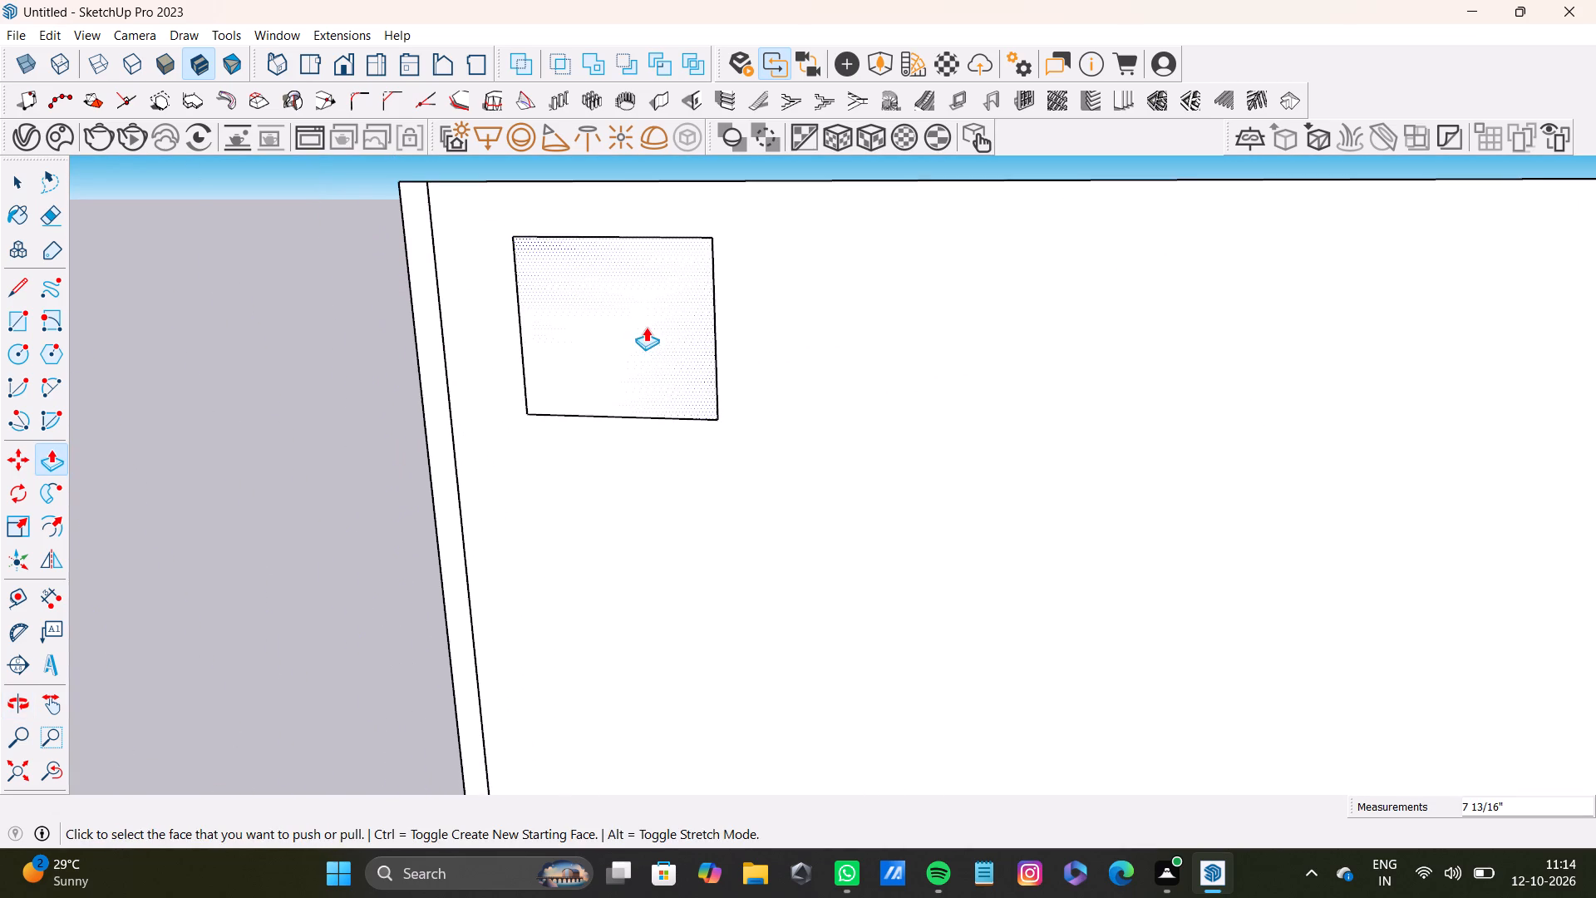
pyautogui.moveTo(646, 327); pyautogui.dragTo(694, 290, button='middle')
pyautogui.press('f')
pyautogui.moveTo(608, 335); pyautogui.dragTo(633, 296)
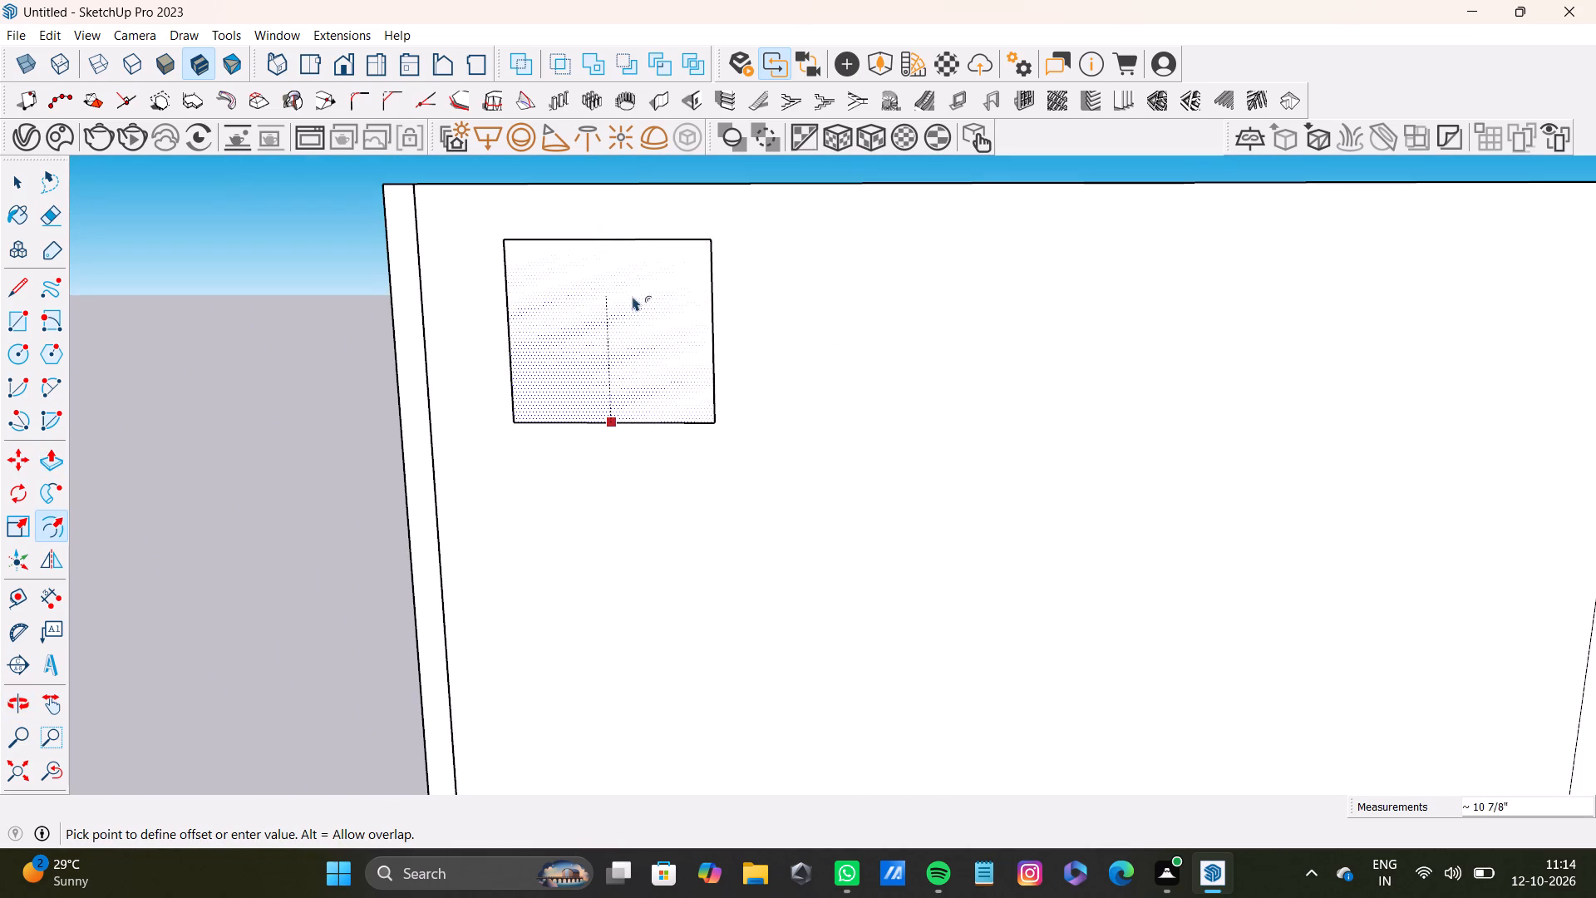
pyautogui.moveTo(633, 296); pyautogui.dragTo(636, 412)
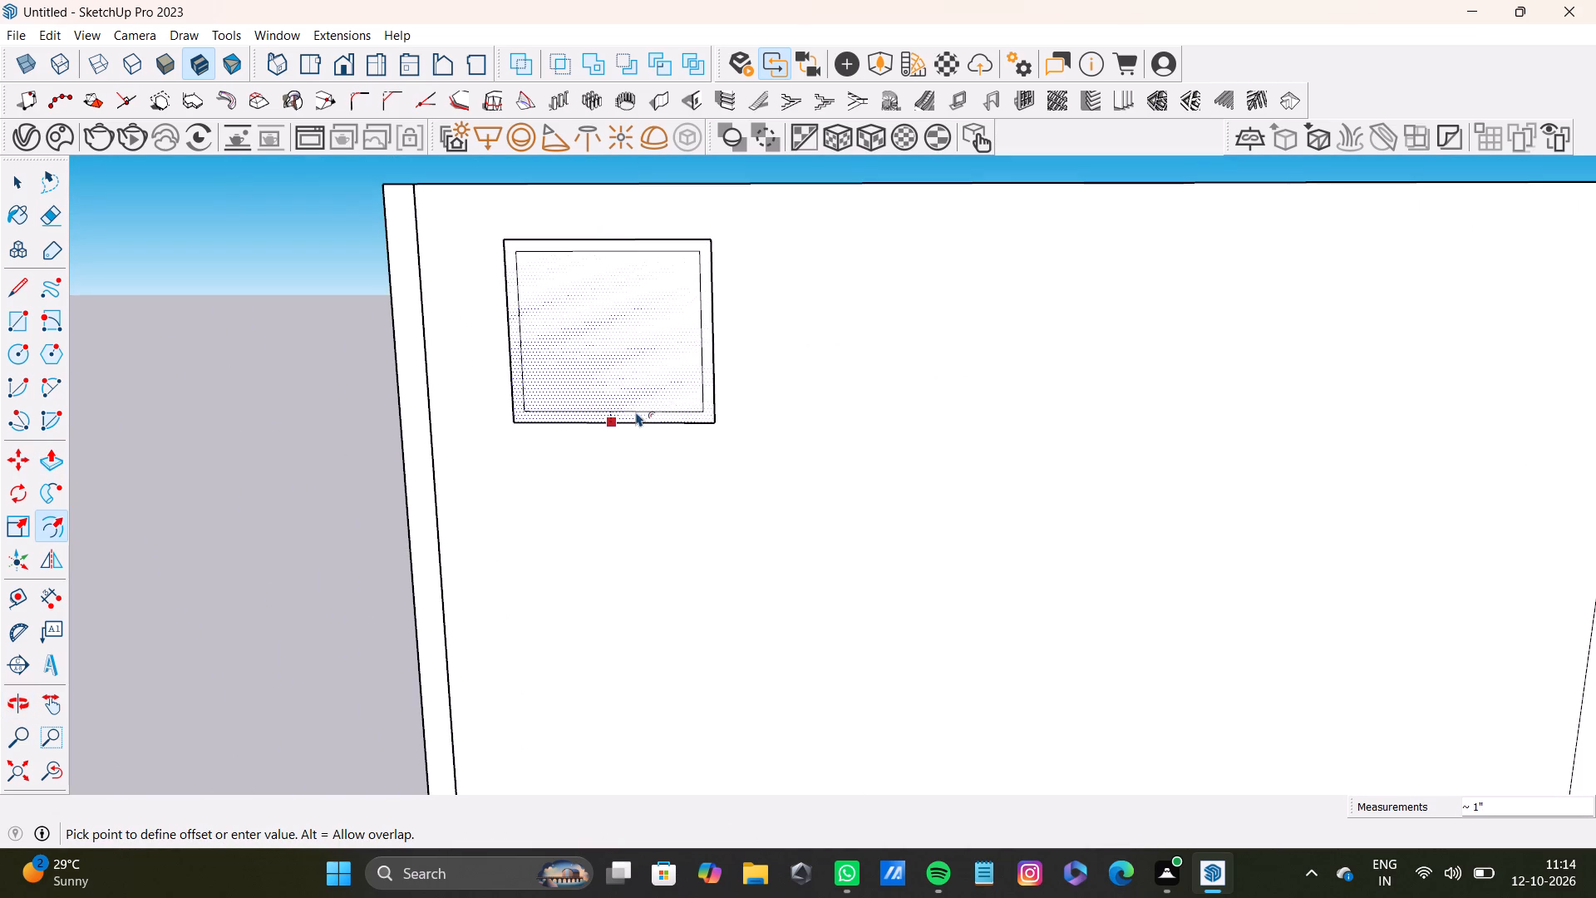
pyautogui.moveTo(636, 412); pyautogui.dragTo(636, 413)
pyautogui.press('space')
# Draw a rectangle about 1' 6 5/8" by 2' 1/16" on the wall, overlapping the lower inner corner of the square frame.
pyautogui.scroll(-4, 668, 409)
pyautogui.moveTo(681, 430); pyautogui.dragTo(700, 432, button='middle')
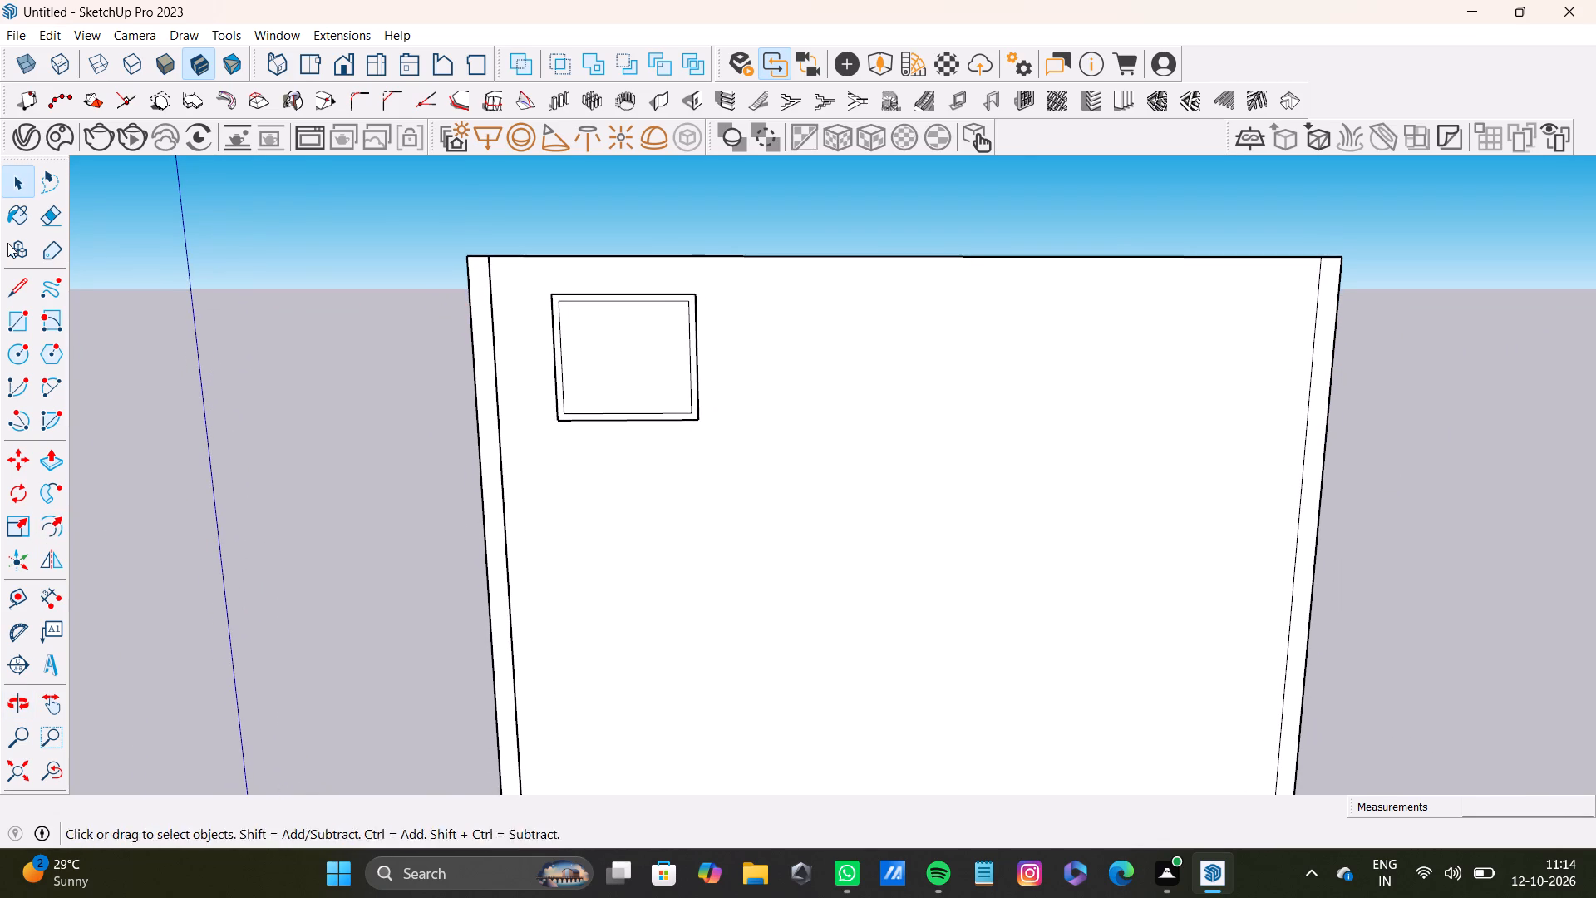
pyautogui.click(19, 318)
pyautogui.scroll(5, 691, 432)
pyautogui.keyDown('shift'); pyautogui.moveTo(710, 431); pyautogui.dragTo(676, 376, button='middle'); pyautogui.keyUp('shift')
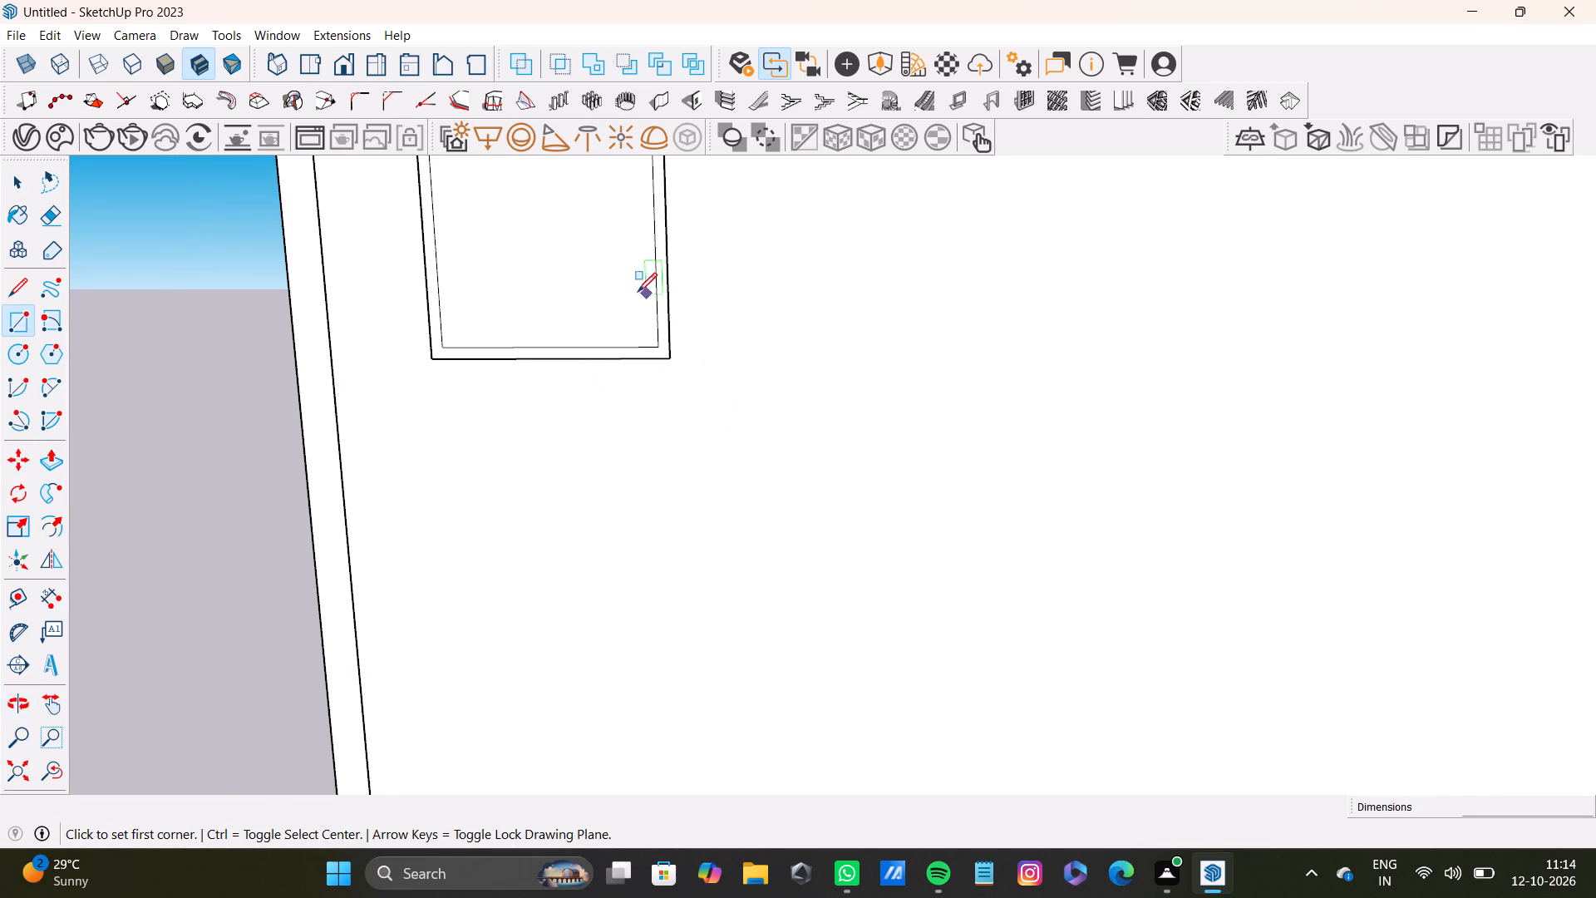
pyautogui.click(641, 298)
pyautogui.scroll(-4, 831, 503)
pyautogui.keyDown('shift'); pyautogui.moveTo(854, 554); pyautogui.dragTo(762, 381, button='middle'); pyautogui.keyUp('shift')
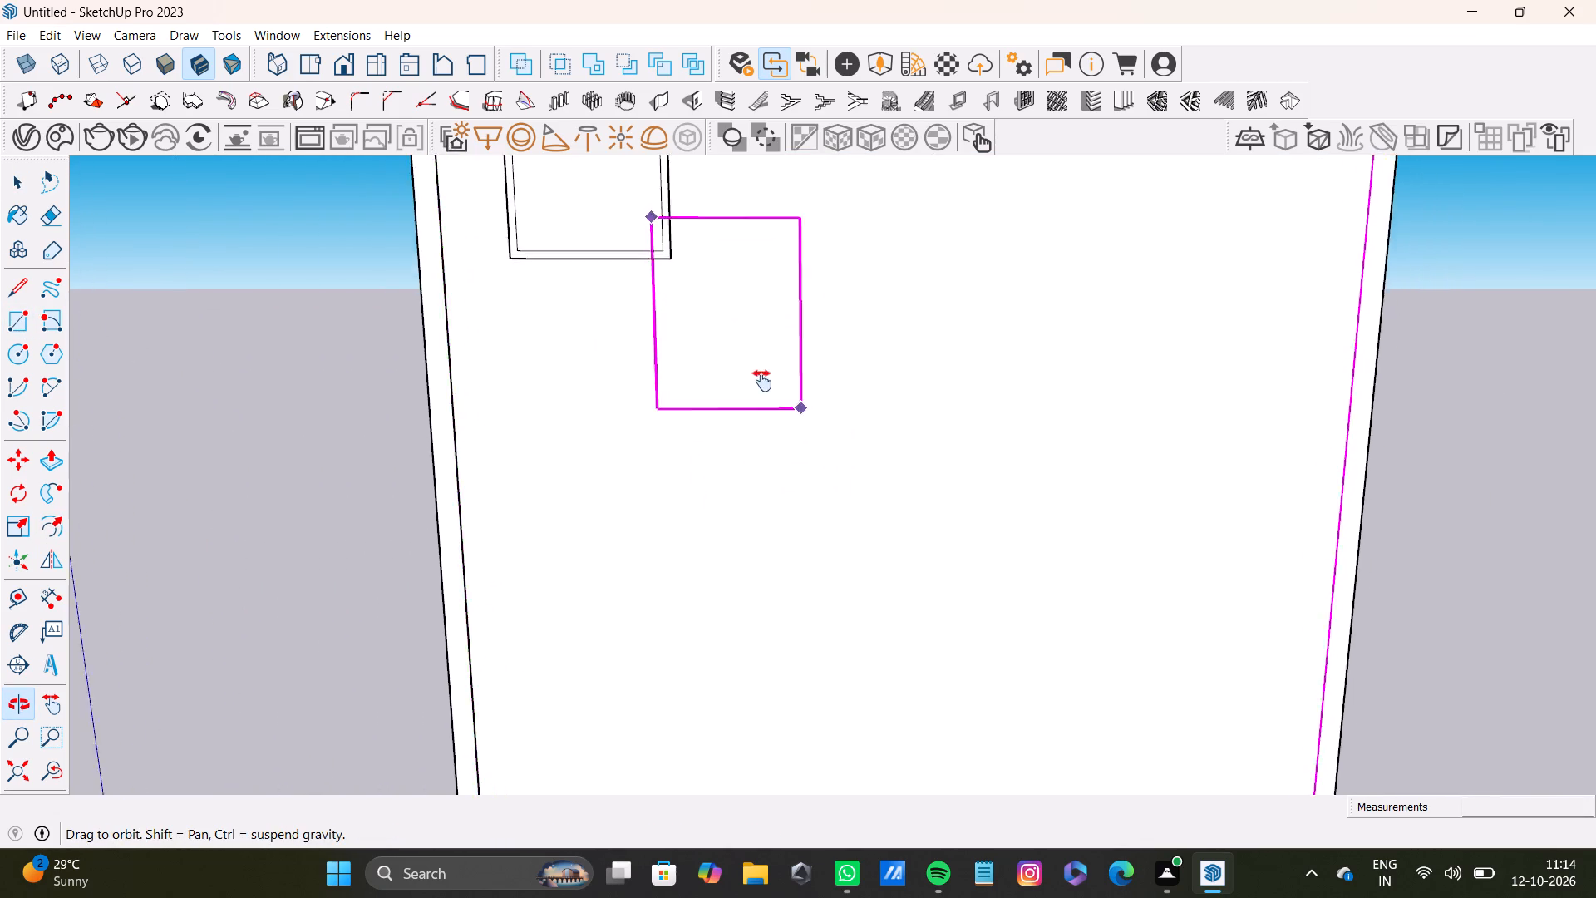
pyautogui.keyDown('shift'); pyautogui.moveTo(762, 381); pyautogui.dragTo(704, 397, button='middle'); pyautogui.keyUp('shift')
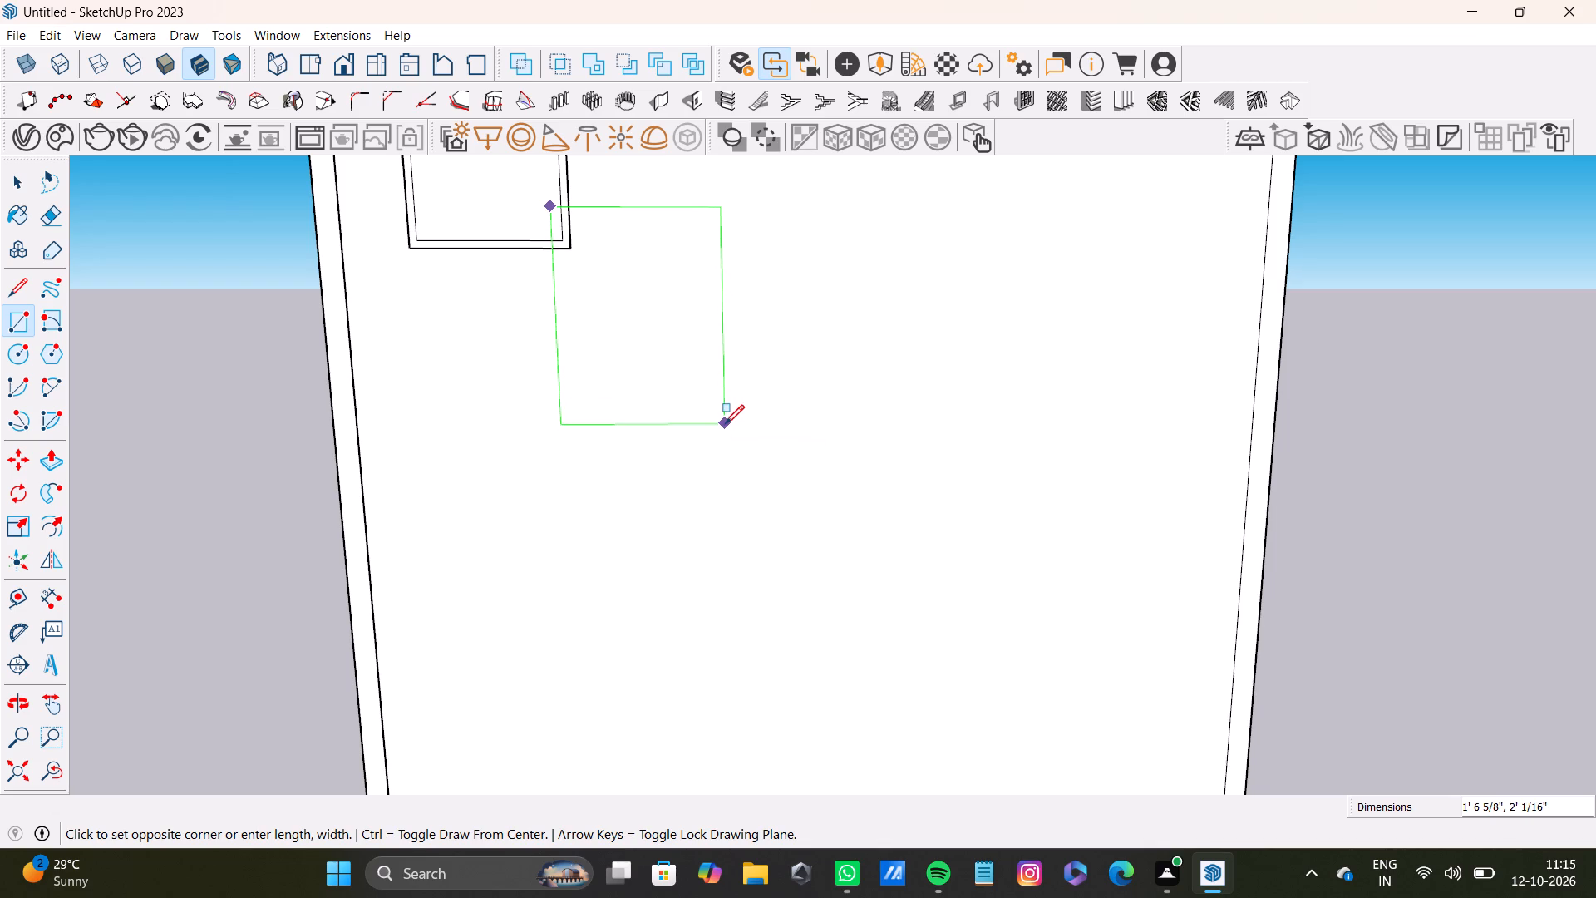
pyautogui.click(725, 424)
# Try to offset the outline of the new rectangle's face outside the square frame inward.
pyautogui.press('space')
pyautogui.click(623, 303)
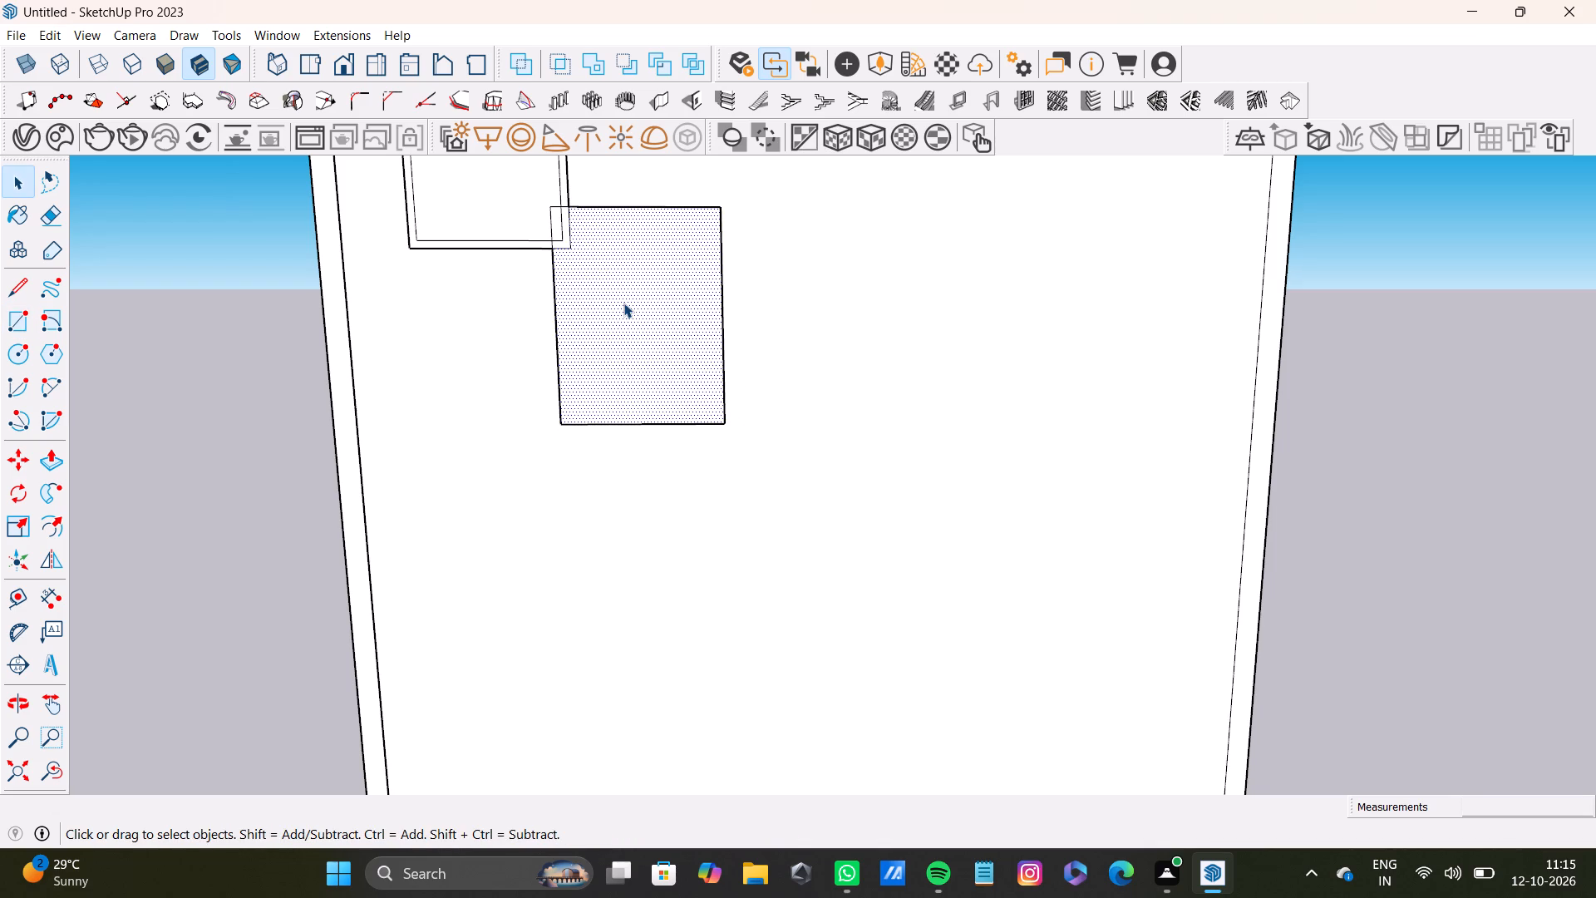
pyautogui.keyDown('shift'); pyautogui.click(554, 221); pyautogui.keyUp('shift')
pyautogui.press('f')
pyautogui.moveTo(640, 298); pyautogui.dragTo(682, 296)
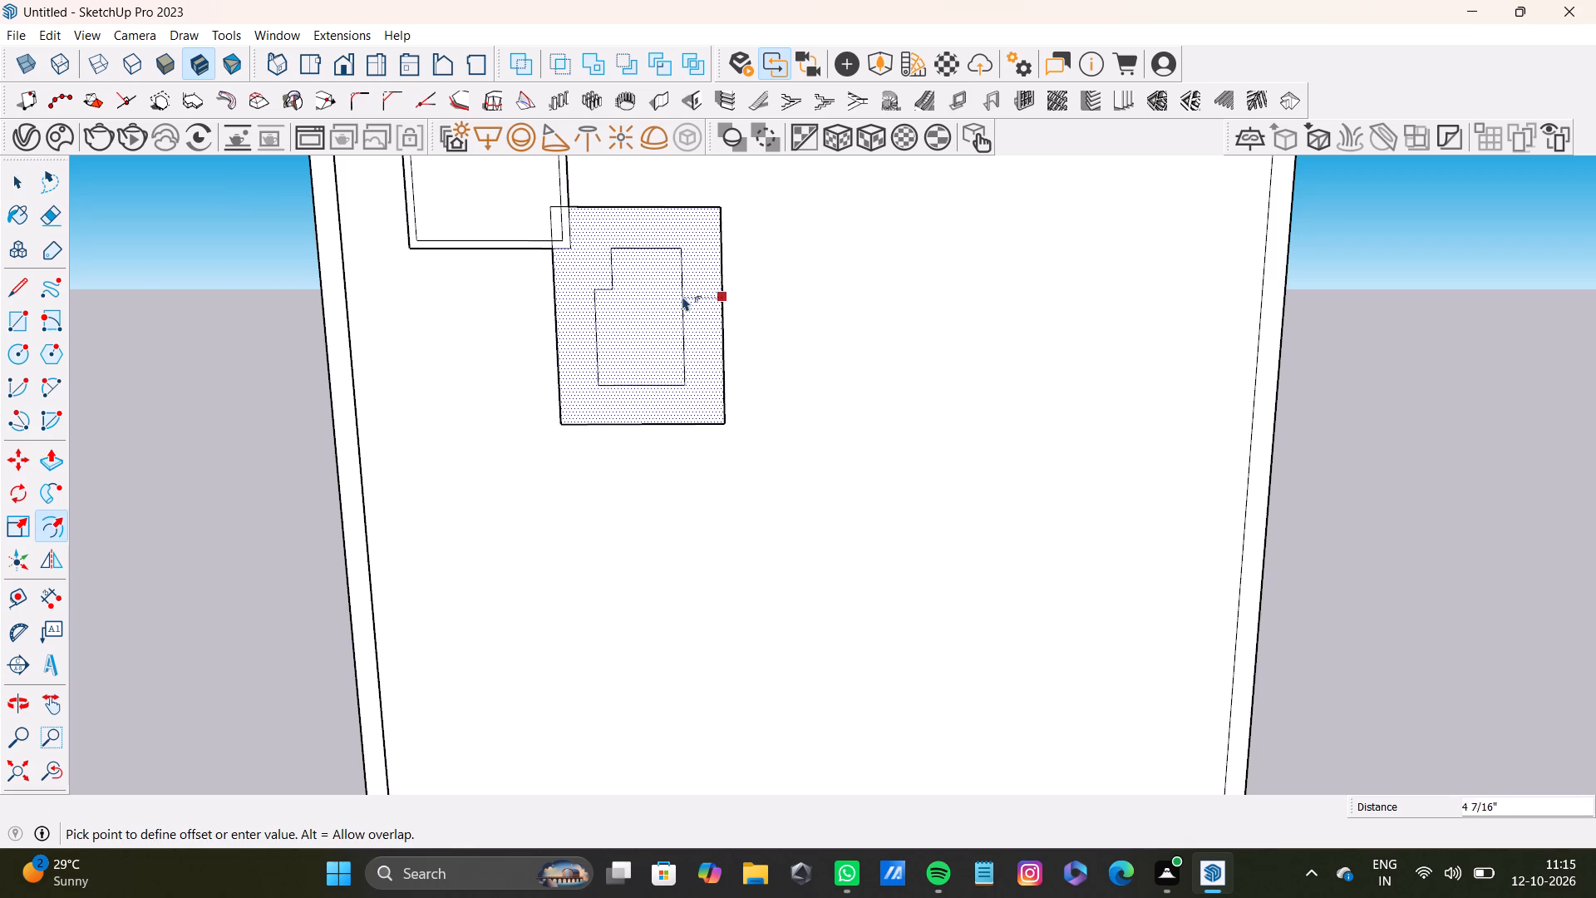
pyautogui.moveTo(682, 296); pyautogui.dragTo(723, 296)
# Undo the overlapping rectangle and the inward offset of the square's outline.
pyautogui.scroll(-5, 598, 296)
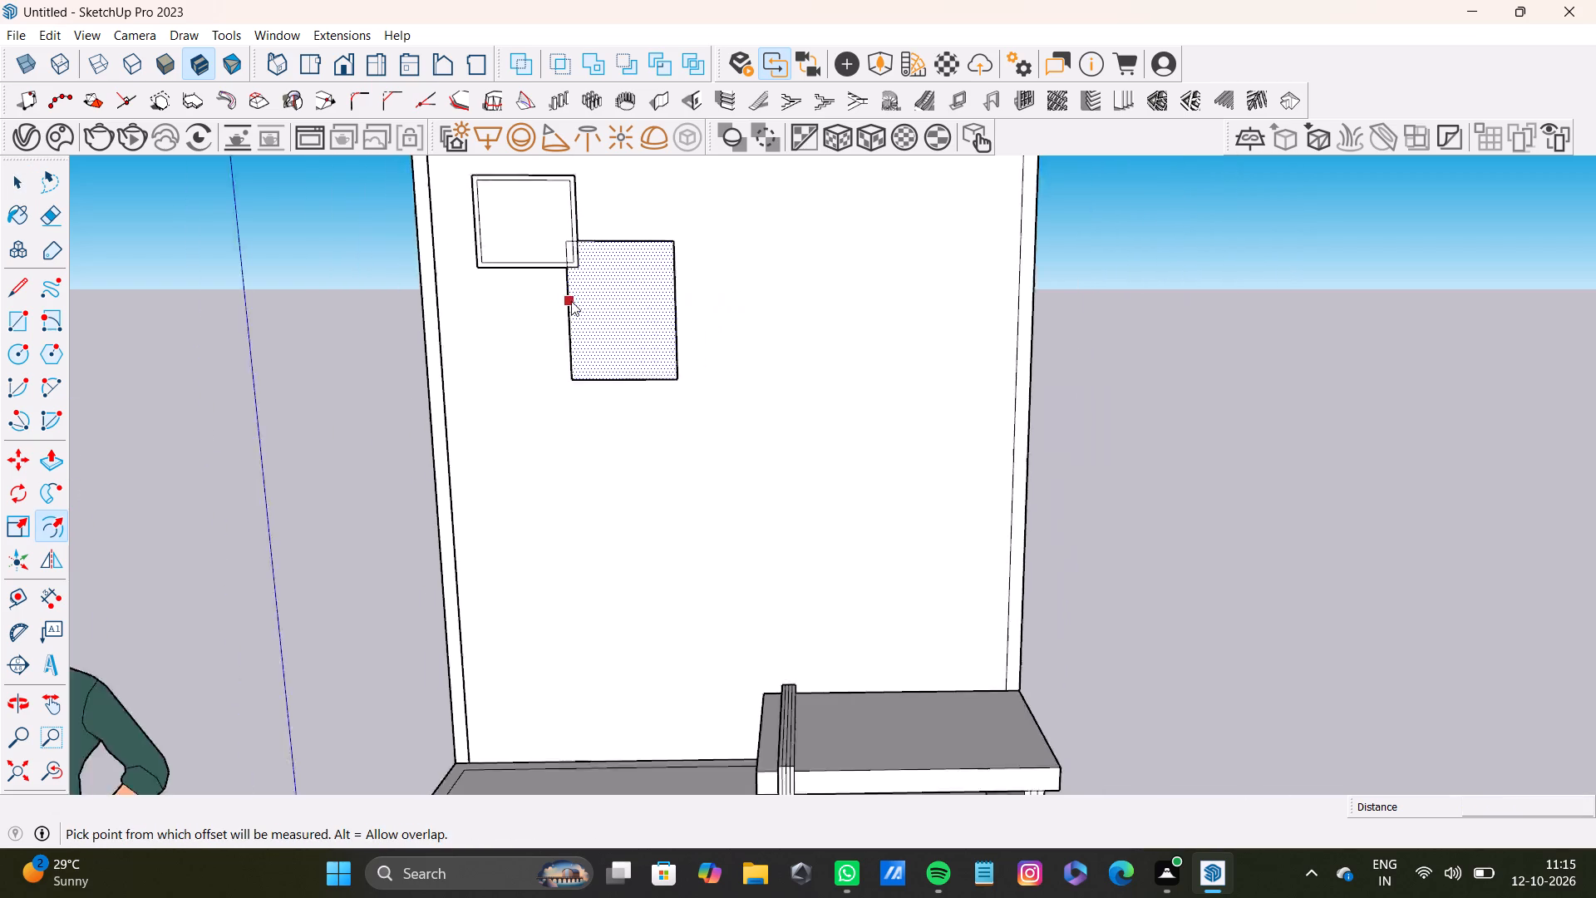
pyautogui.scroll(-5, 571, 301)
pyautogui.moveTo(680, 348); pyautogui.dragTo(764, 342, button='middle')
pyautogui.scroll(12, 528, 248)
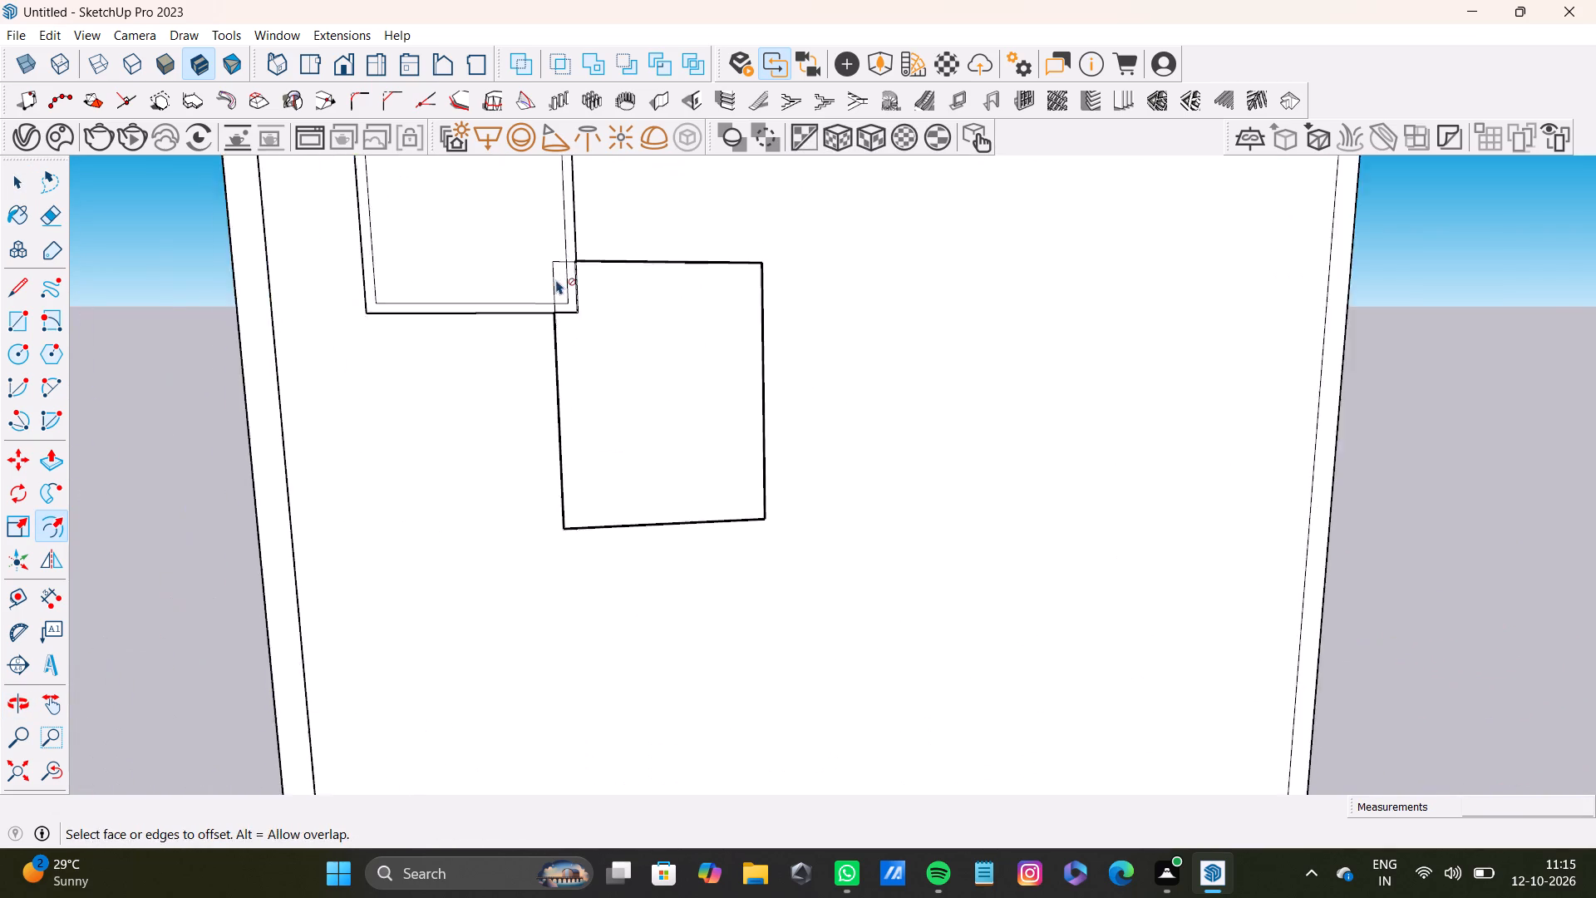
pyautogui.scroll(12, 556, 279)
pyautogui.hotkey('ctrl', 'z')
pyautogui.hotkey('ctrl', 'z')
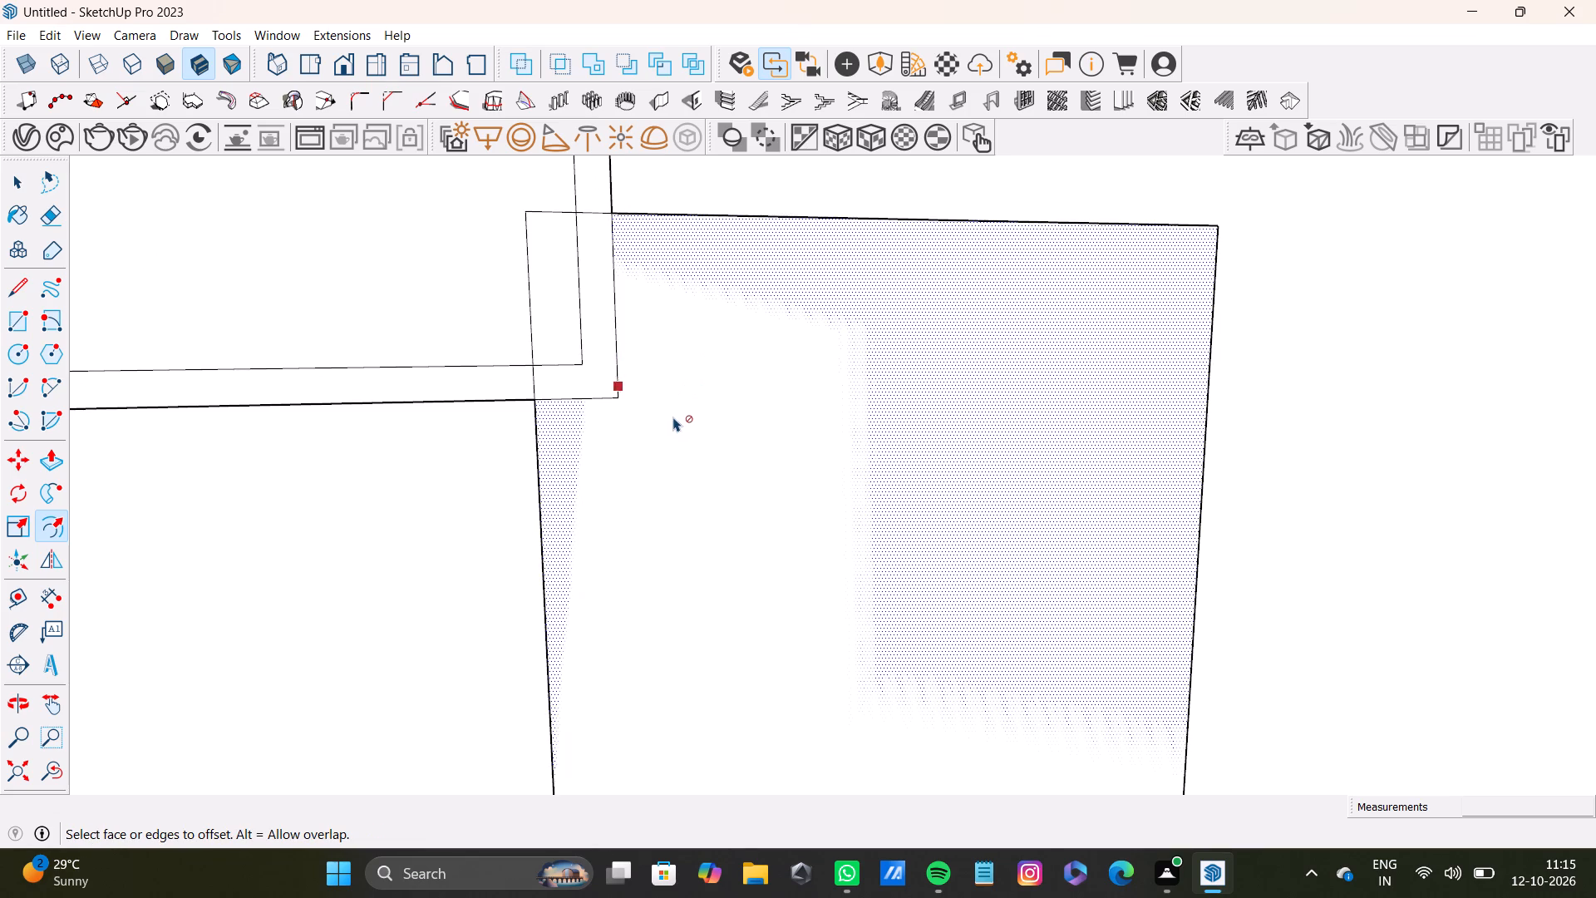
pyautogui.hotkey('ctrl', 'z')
# Draw a new rectangle on the wall, starting inside the plain square so that it overlaps the square's lower corner.
pyautogui.scroll(-5, 637, 401)
pyautogui.moveTo(887, 511); pyautogui.dragTo(655, 441, button='middle')
pyautogui.scroll(-7, 672, 438)
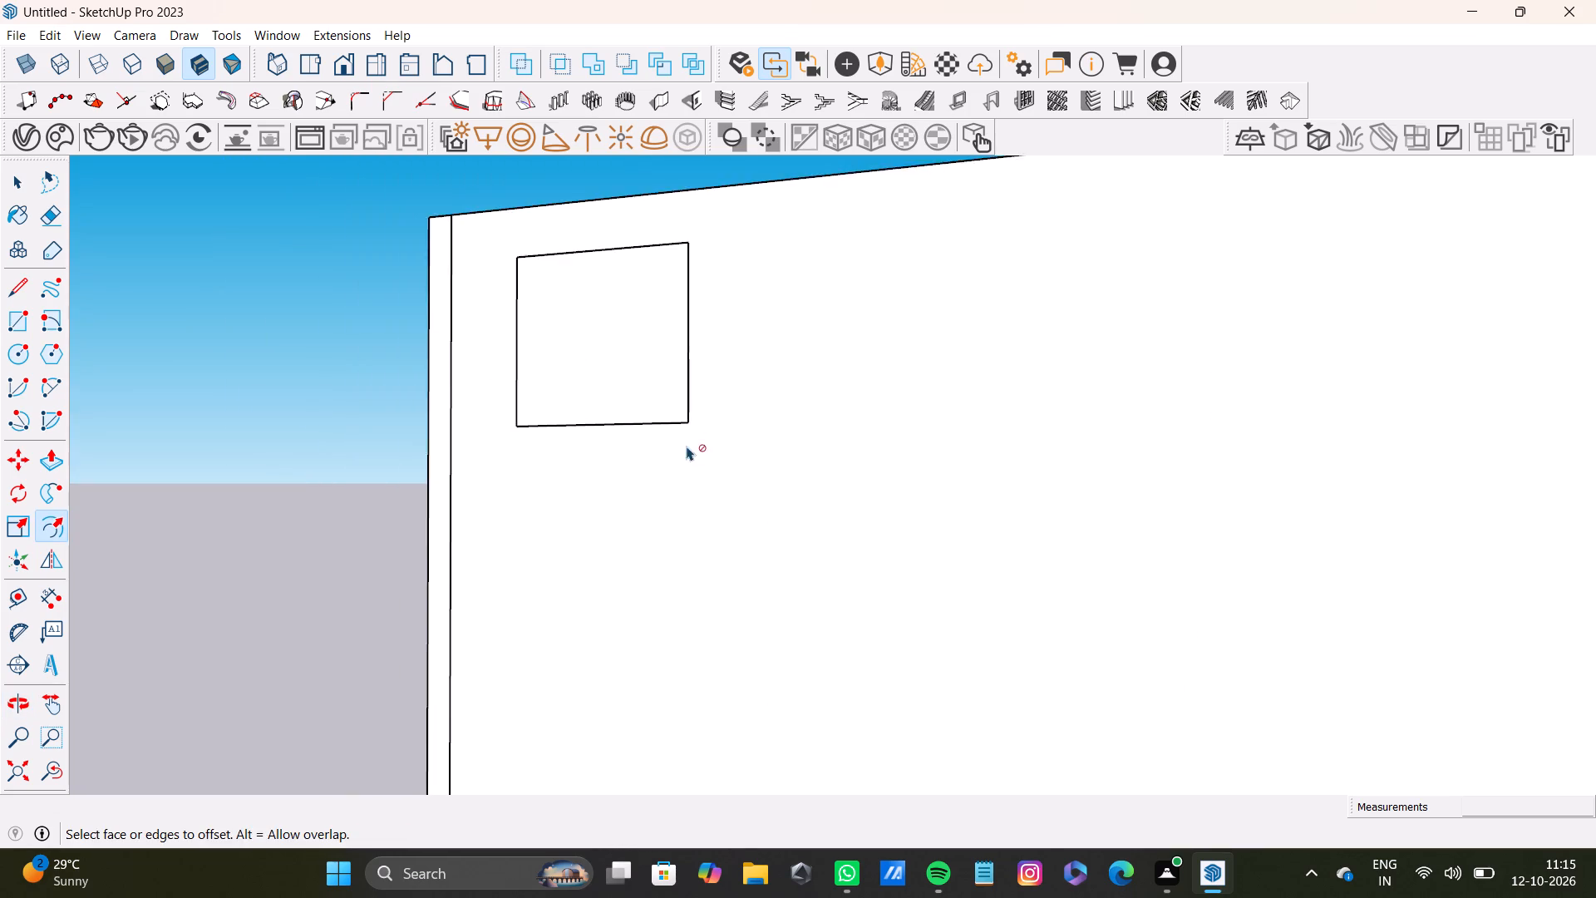
pyautogui.keyDown('shift'); pyautogui.moveTo(687, 446); pyautogui.dragTo(953, 489, button='middle'); pyautogui.keyUp('shift')
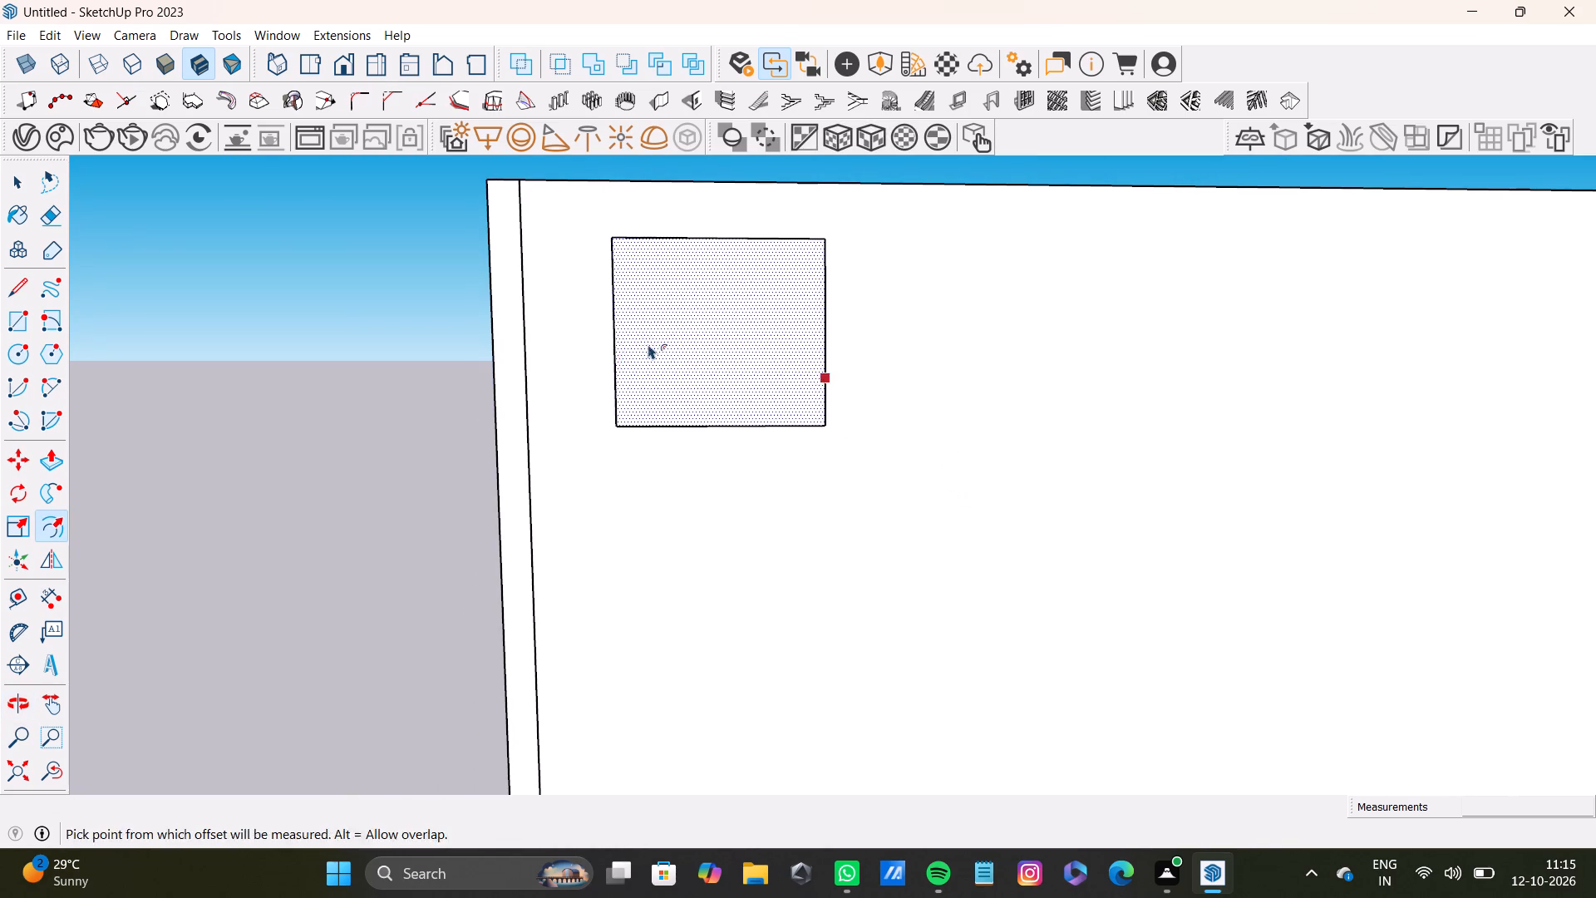
pyautogui.click(18, 330)
pyautogui.scroll(-3, 820, 453)
pyautogui.keyDown('shift'); pyautogui.moveTo(864, 447); pyautogui.dragTo(748, 441, button='middle'); pyautogui.keyUp('shift')
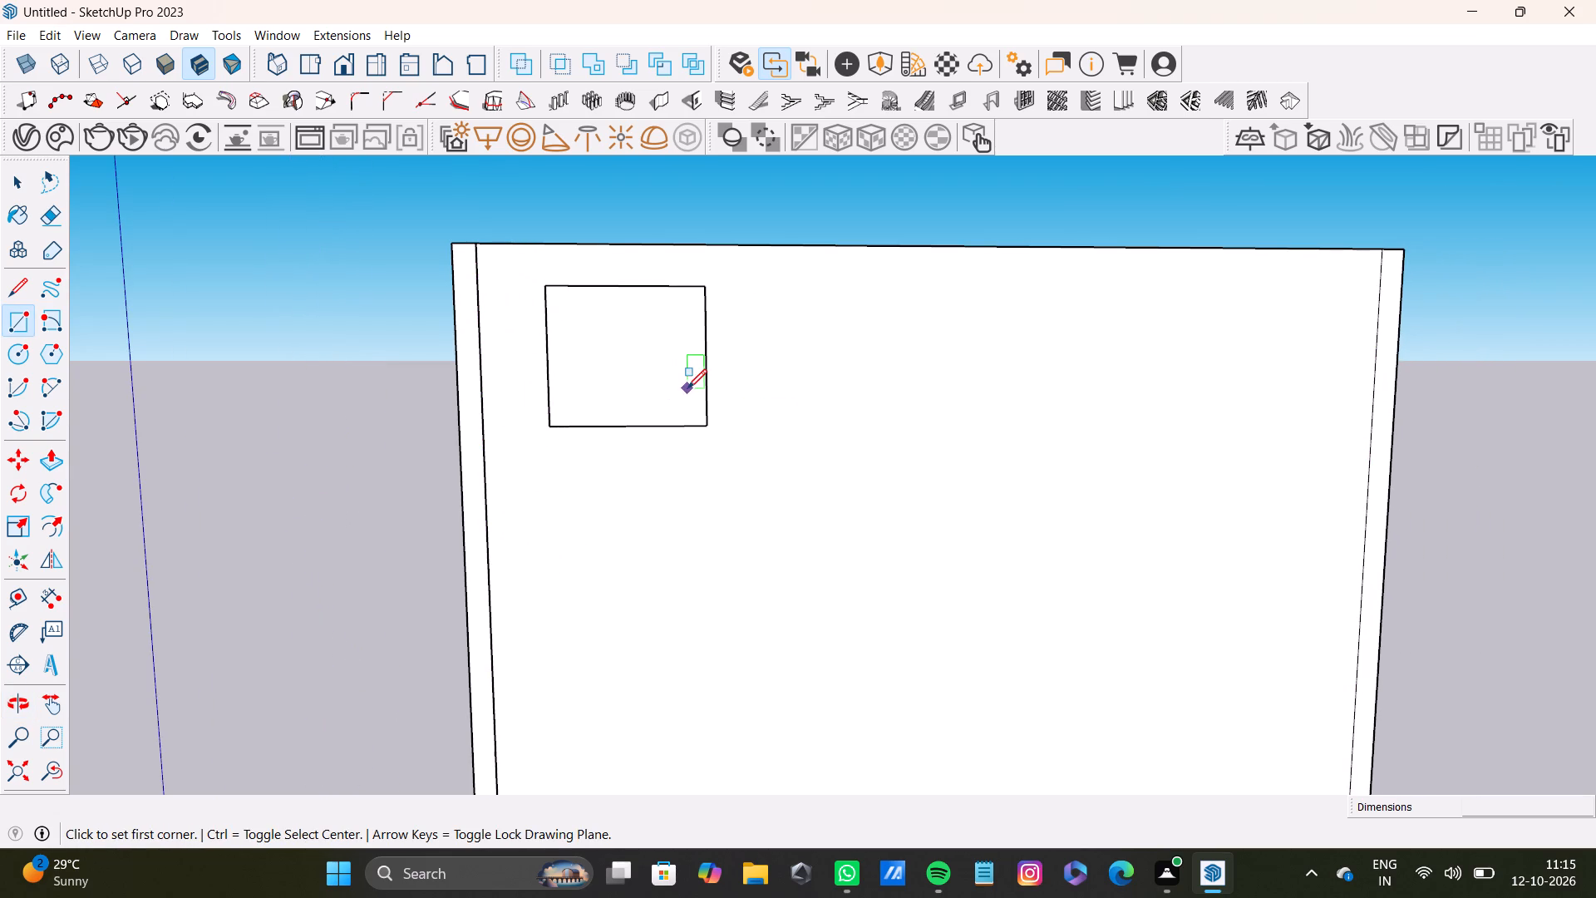
pyautogui.click(692, 380)
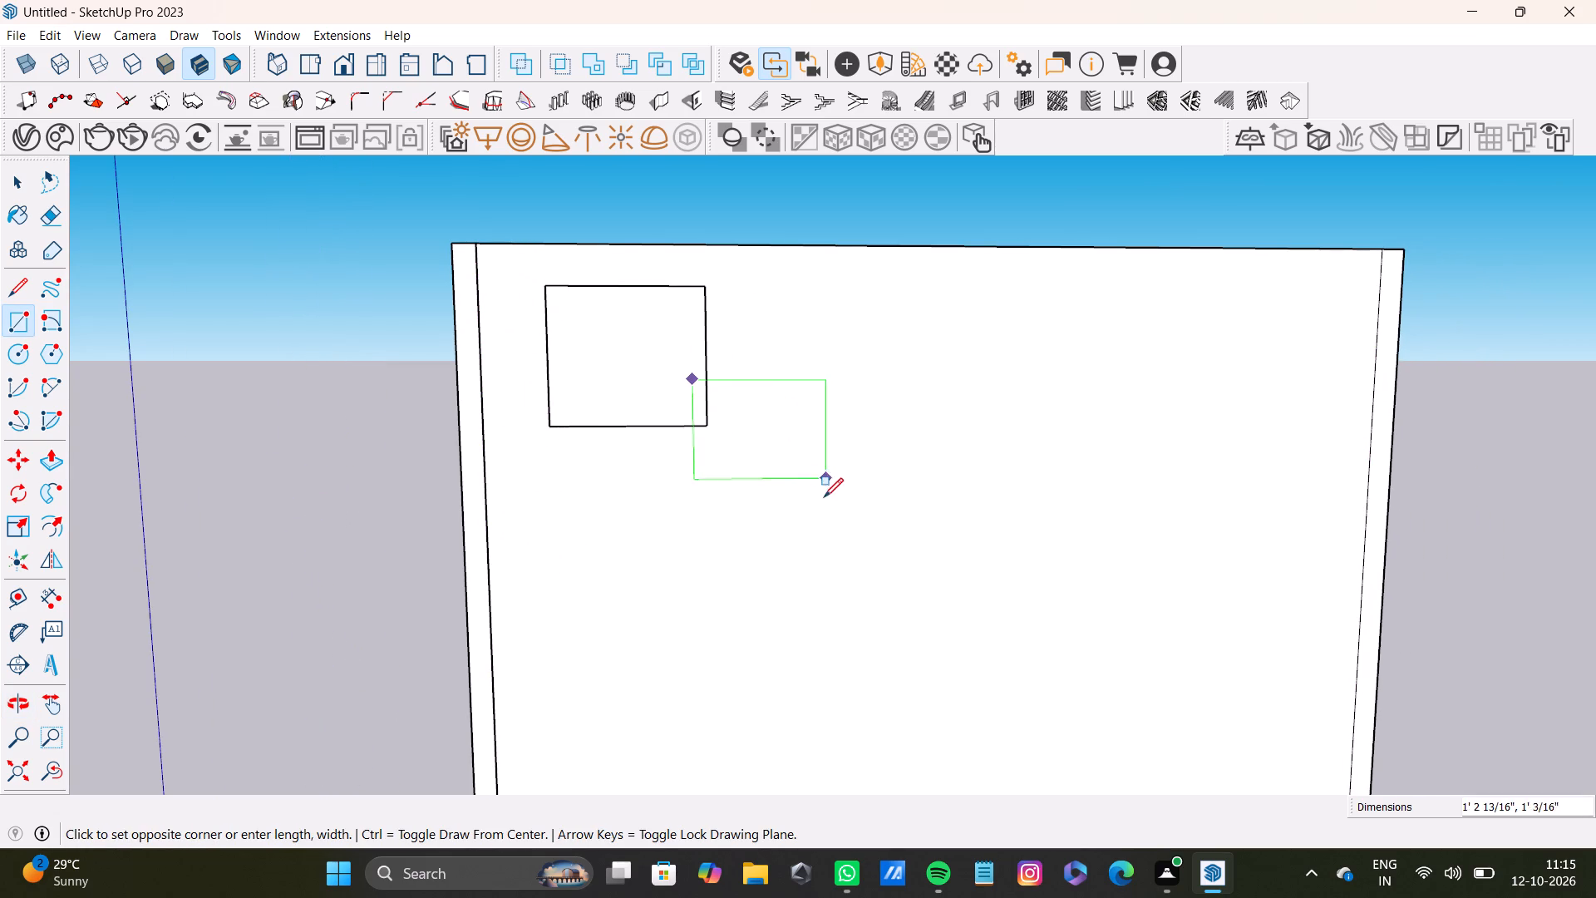
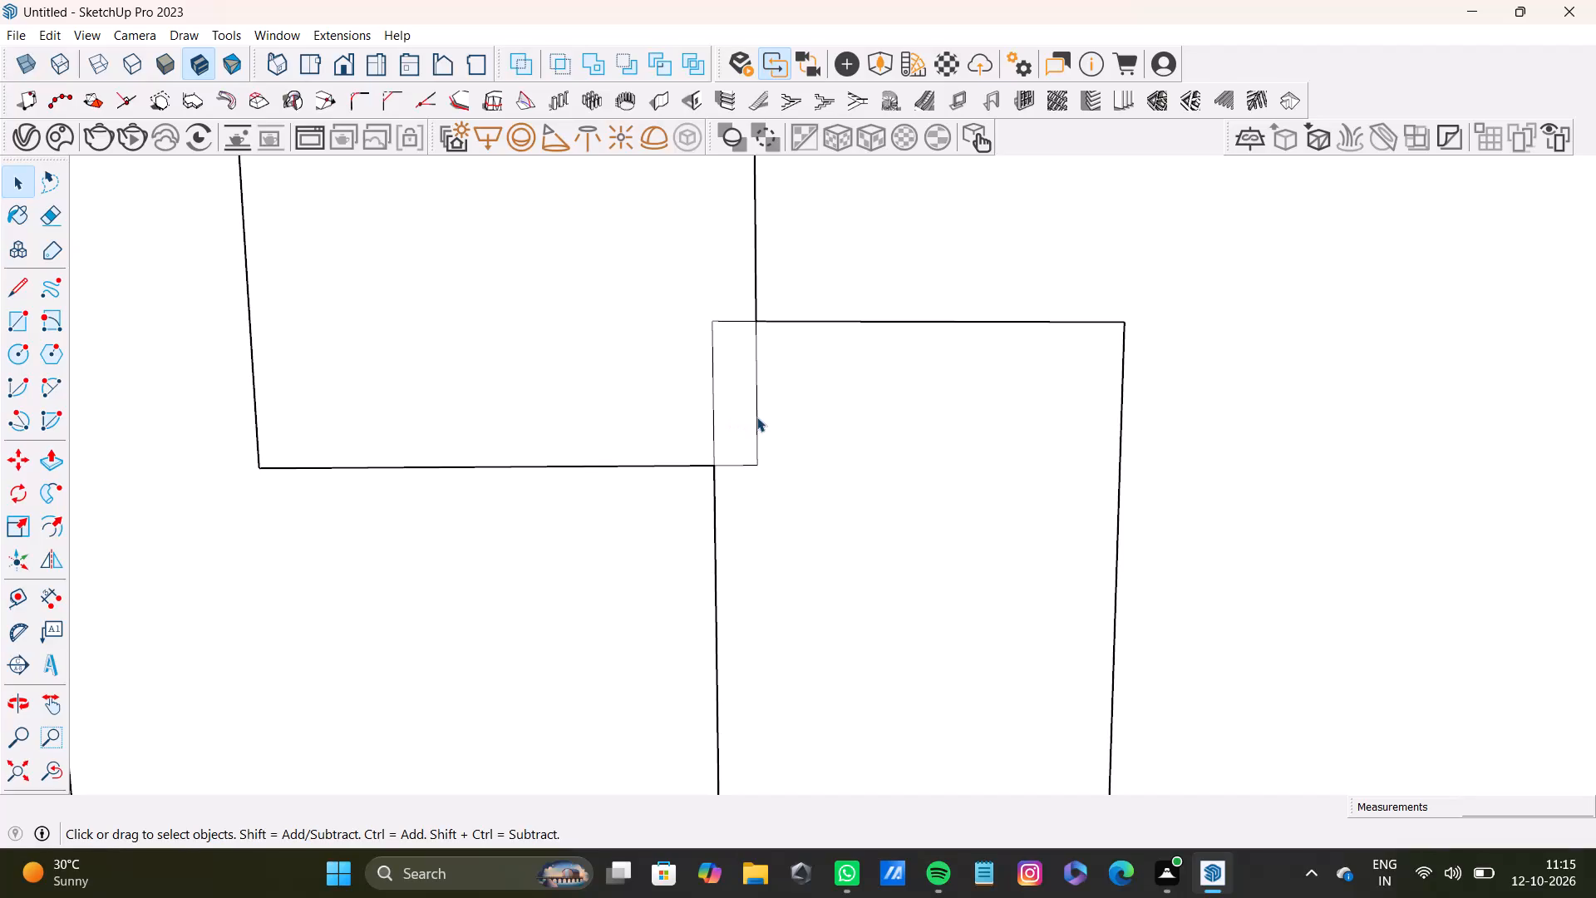
# Delete the two edge segments of the upper square that fall inside the overlapping tall rectangle.
pyautogui.click(756, 417)
pyautogui.press('Delete')
pyautogui.click(759, 455)
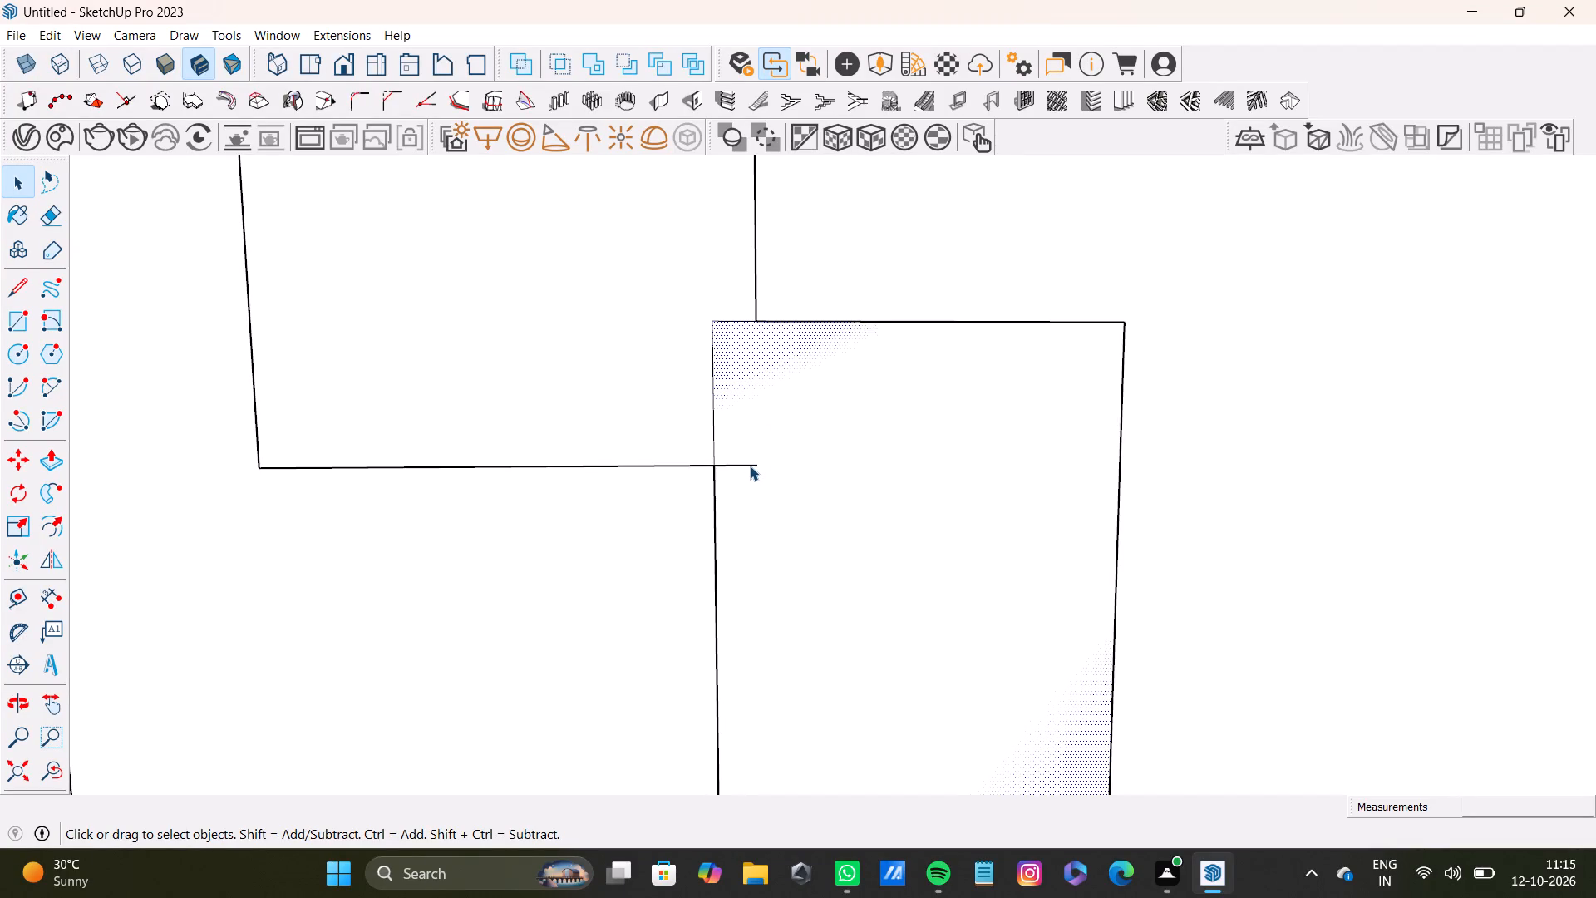
pyautogui.click(749, 467)
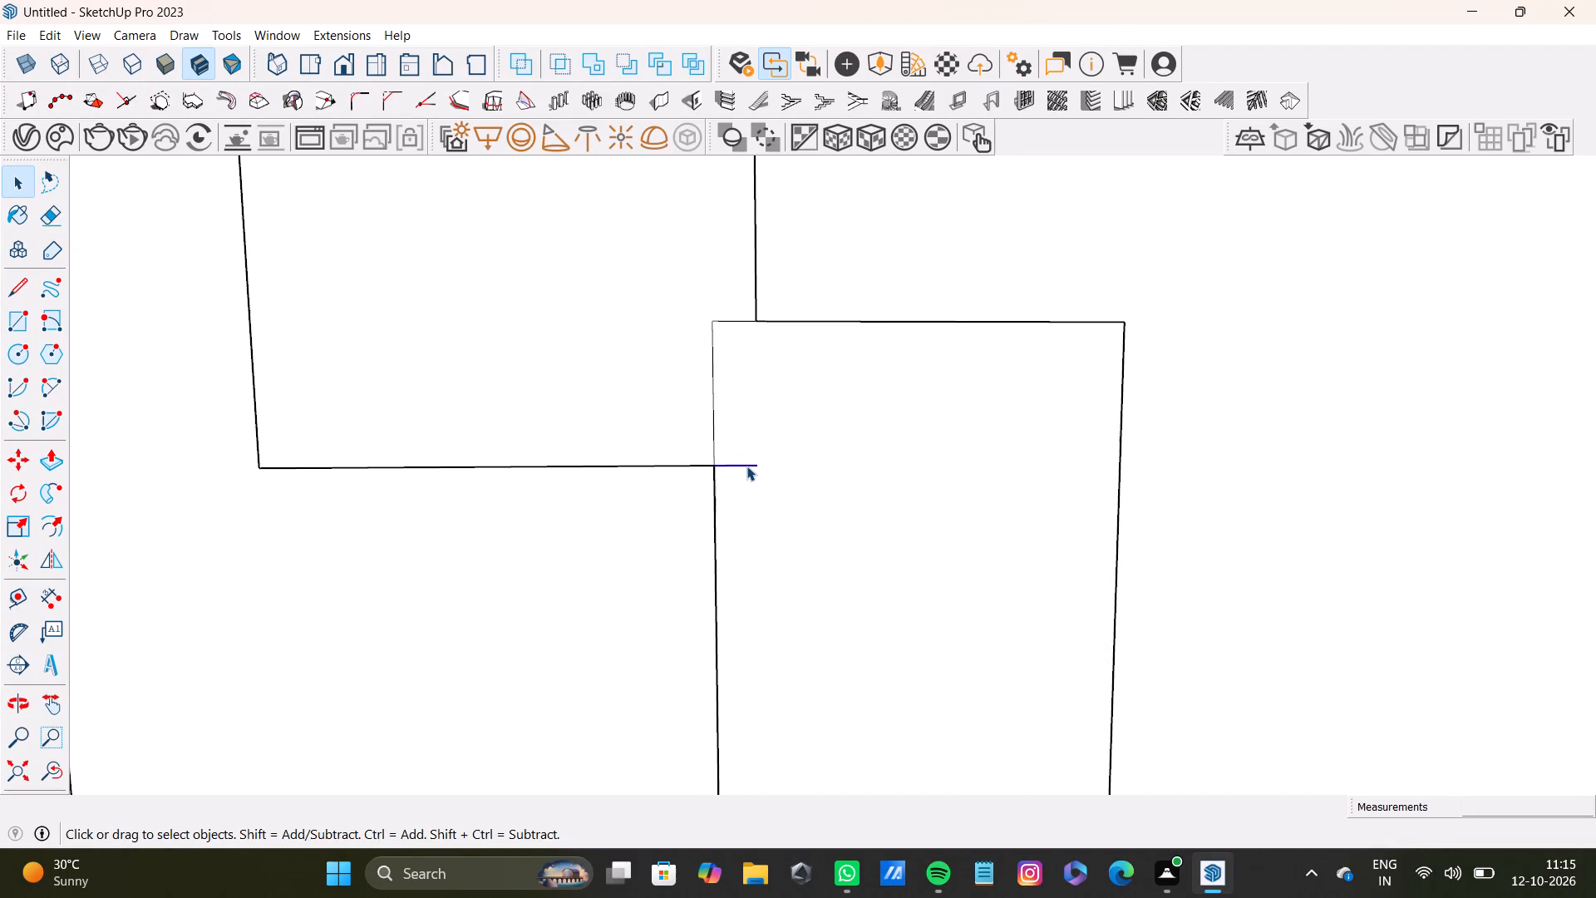
pyautogui.click(746, 464)
pyautogui.press('Delete')
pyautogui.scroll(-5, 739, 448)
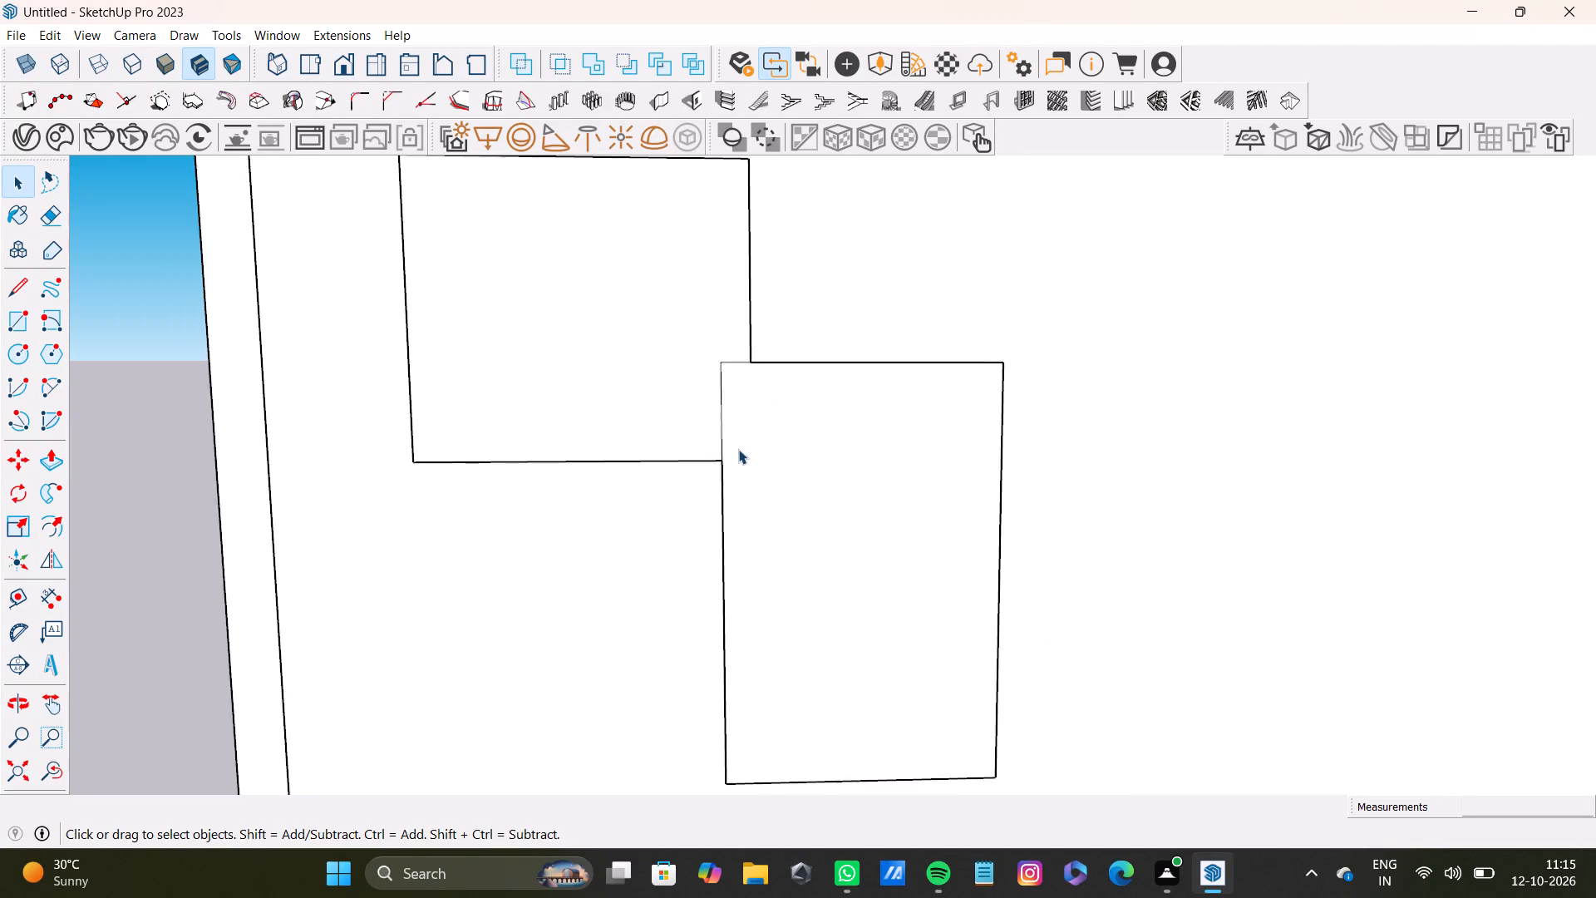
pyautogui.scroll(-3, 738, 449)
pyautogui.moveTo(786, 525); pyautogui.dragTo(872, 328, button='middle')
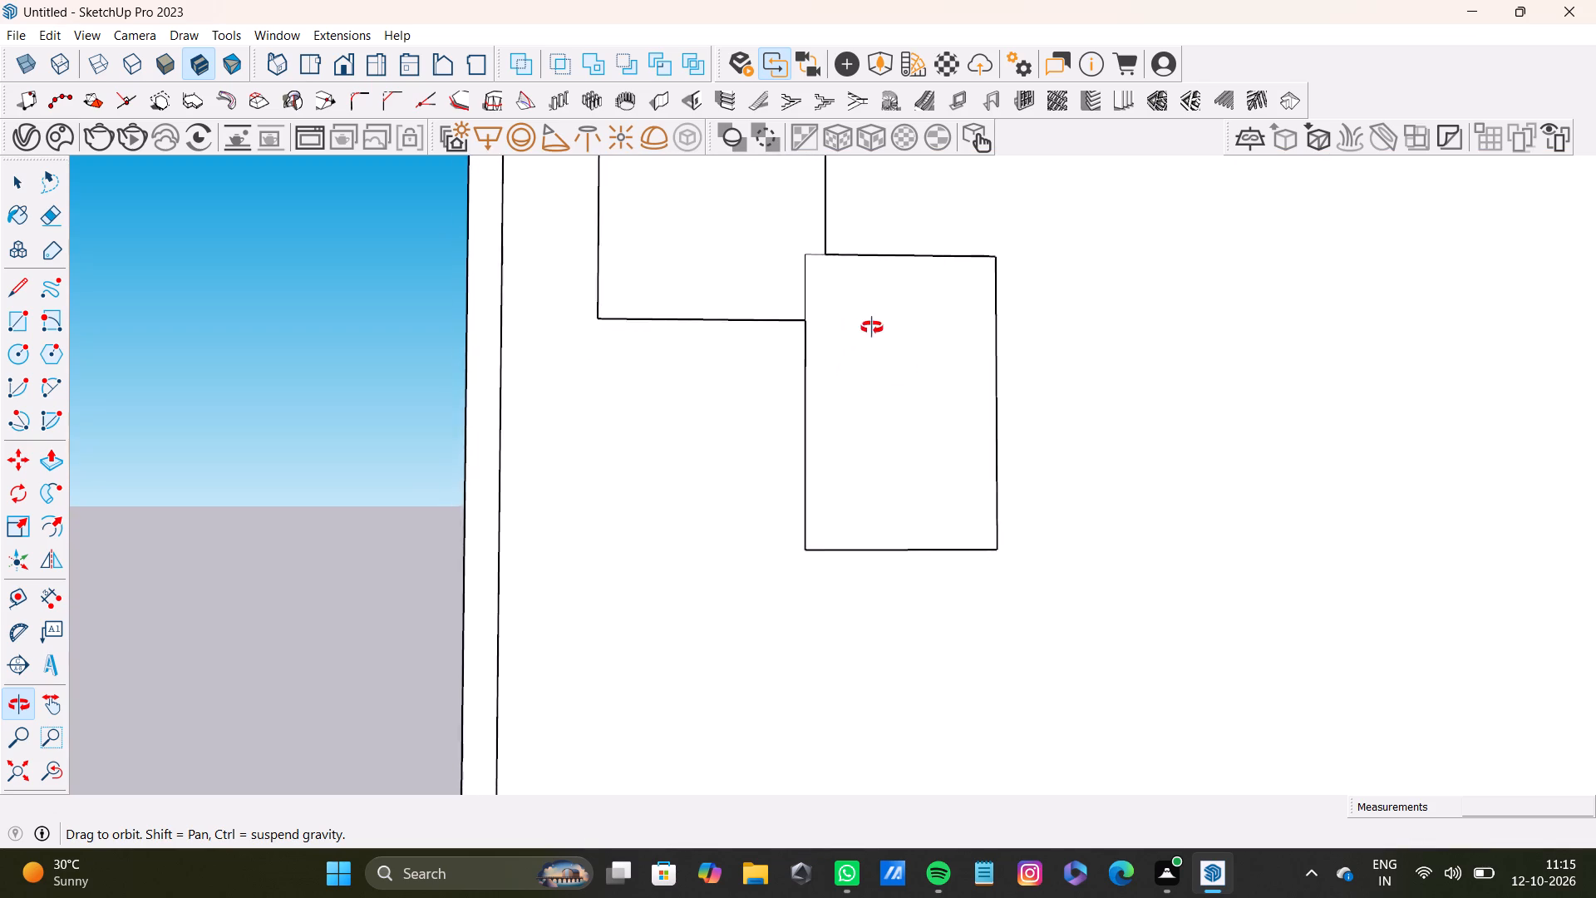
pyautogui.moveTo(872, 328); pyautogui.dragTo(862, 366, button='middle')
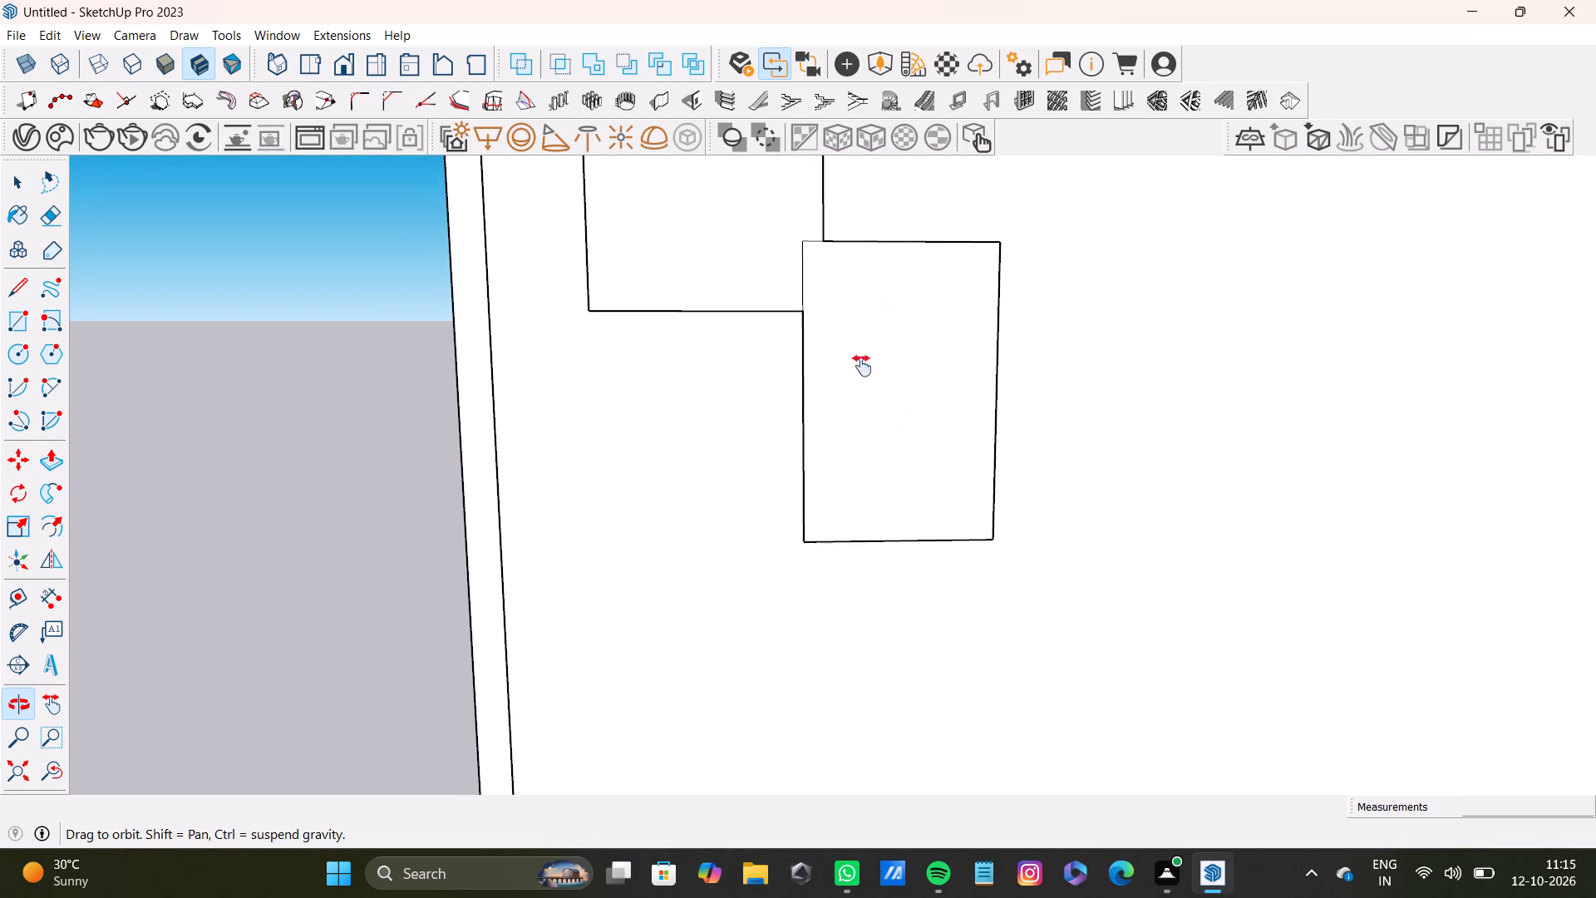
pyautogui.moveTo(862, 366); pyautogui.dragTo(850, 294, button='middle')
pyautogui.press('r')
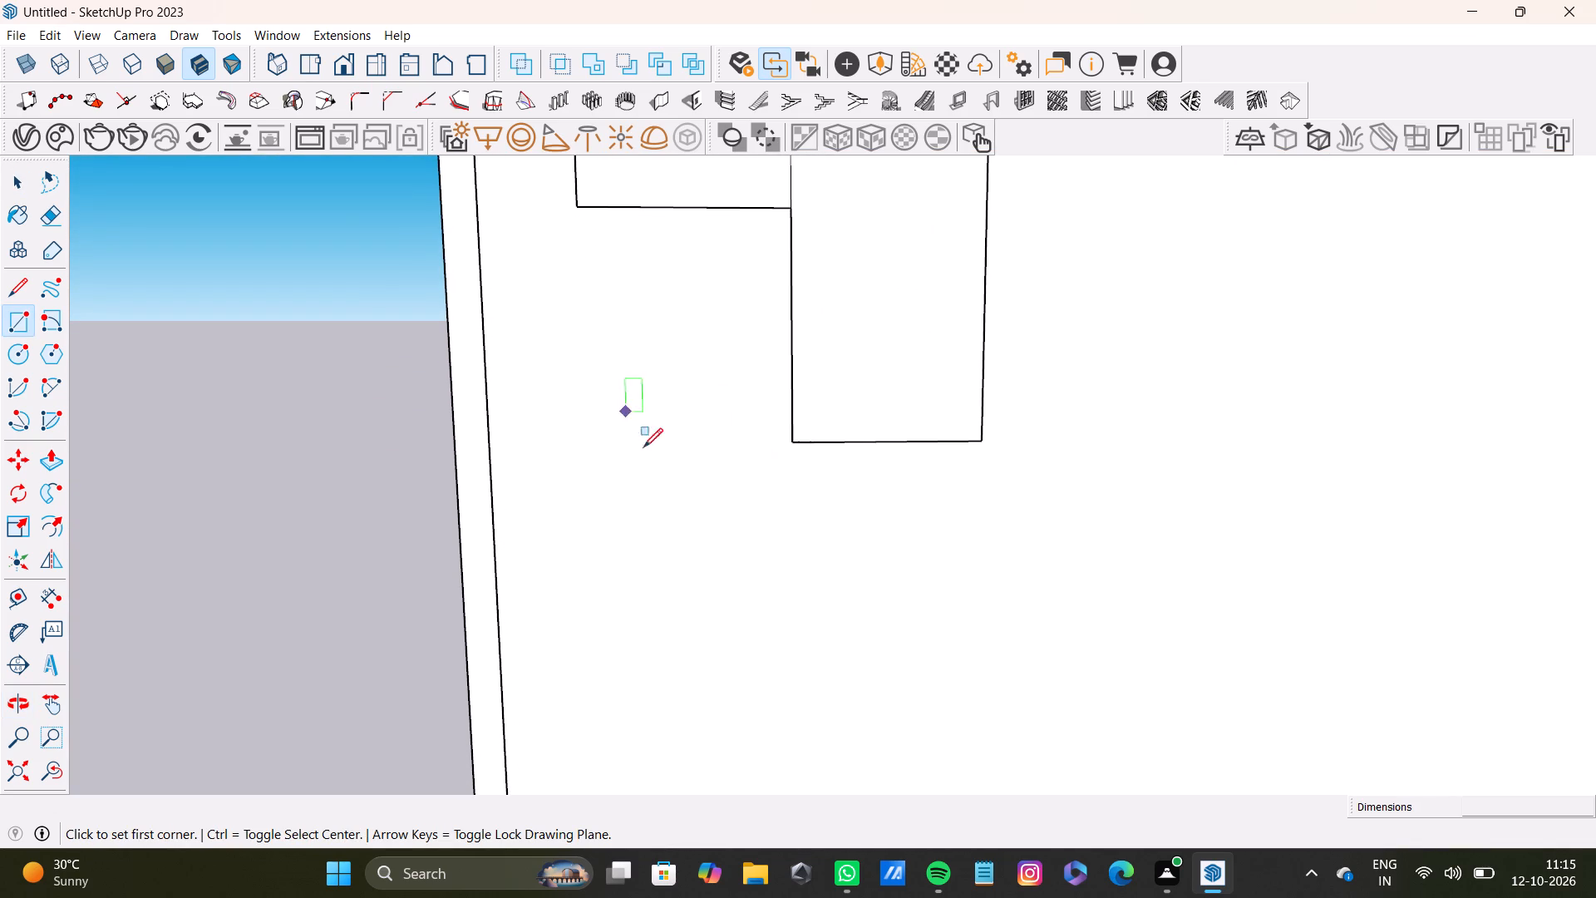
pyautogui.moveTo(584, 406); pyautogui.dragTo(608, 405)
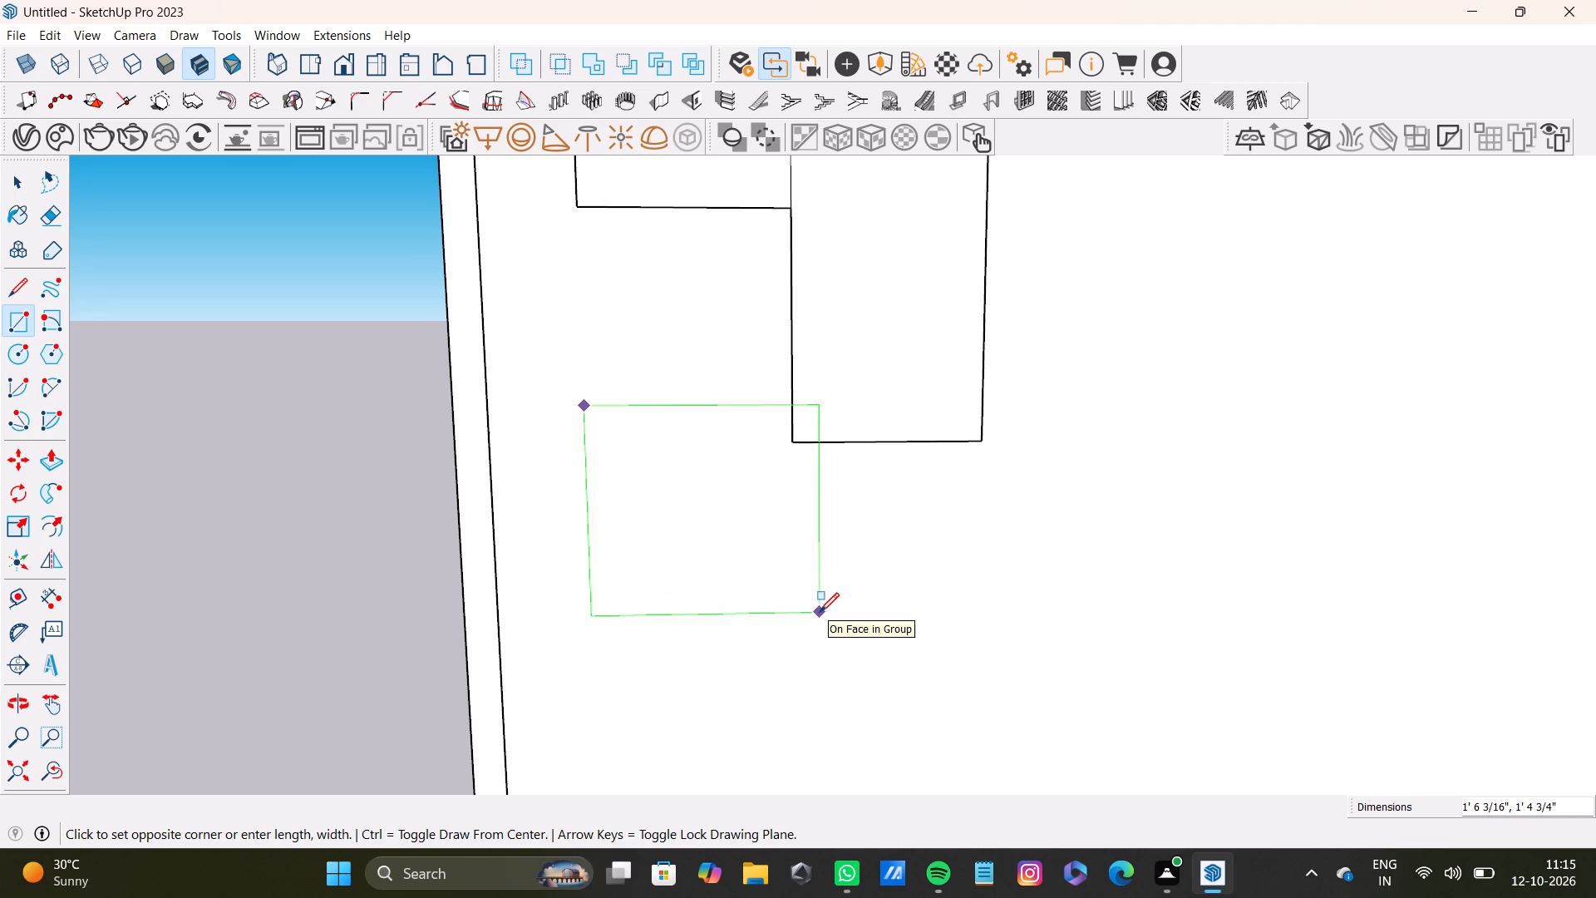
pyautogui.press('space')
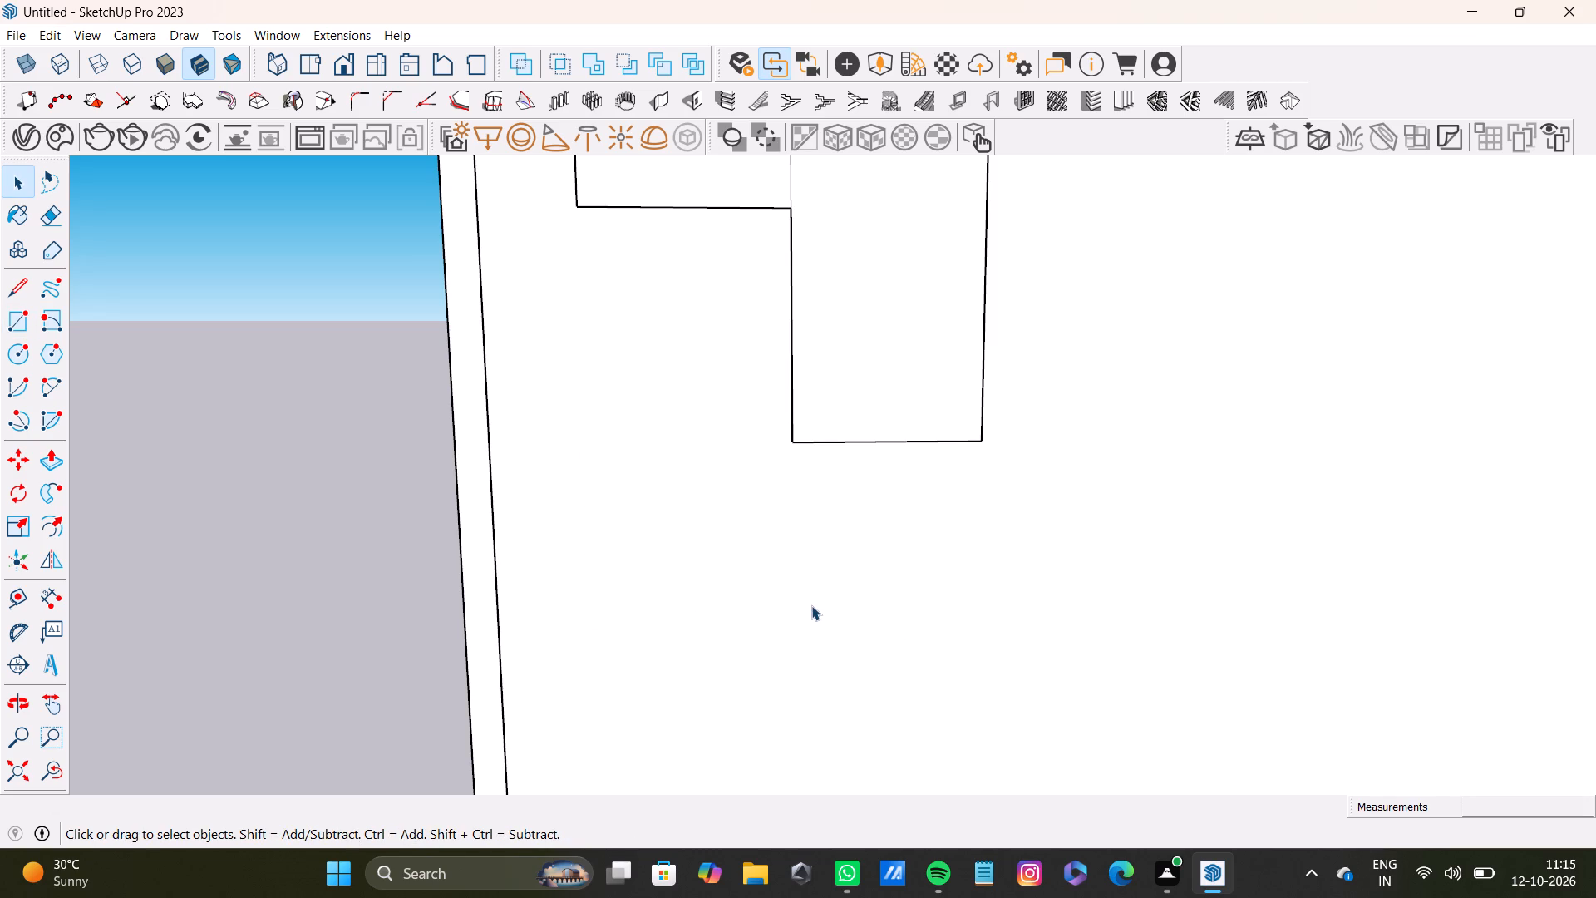
# Draw a wide rectangle about 2' by 1' 6" on the wall, overlapping the lower outer corner of the tall rectangle.
pyautogui.press('r')
pyautogui.scroll(-4, 669, 363)
pyautogui.keyDown('shift'); pyautogui.moveTo(674, 367); pyautogui.dragTo(675, 408, button='middle'); pyautogui.keyUp('shift')
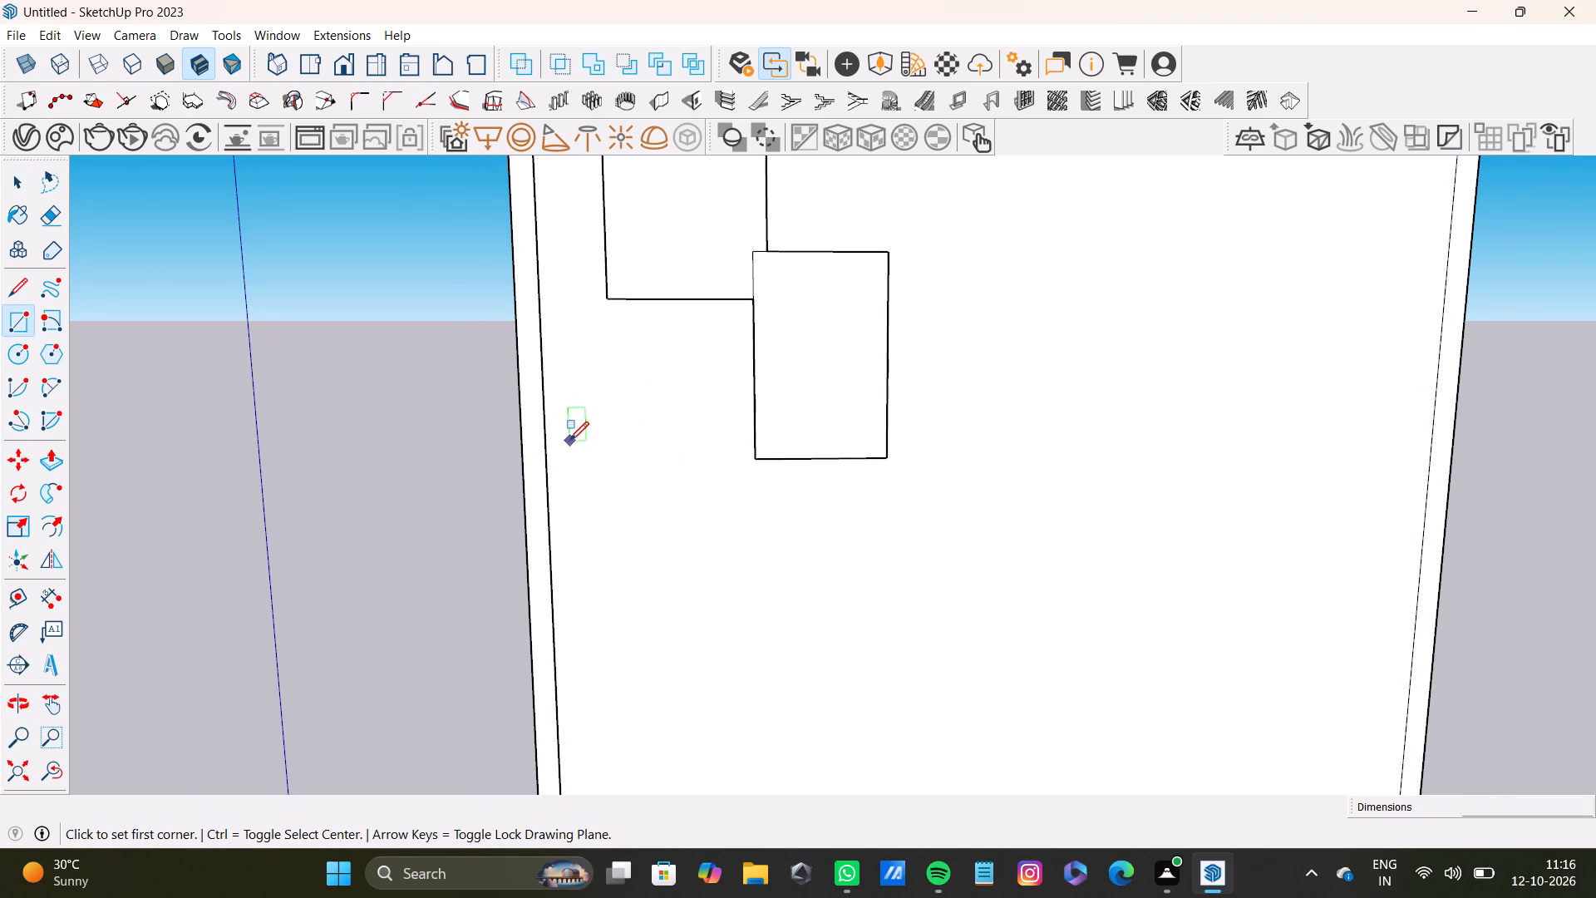
pyautogui.click(571, 434)
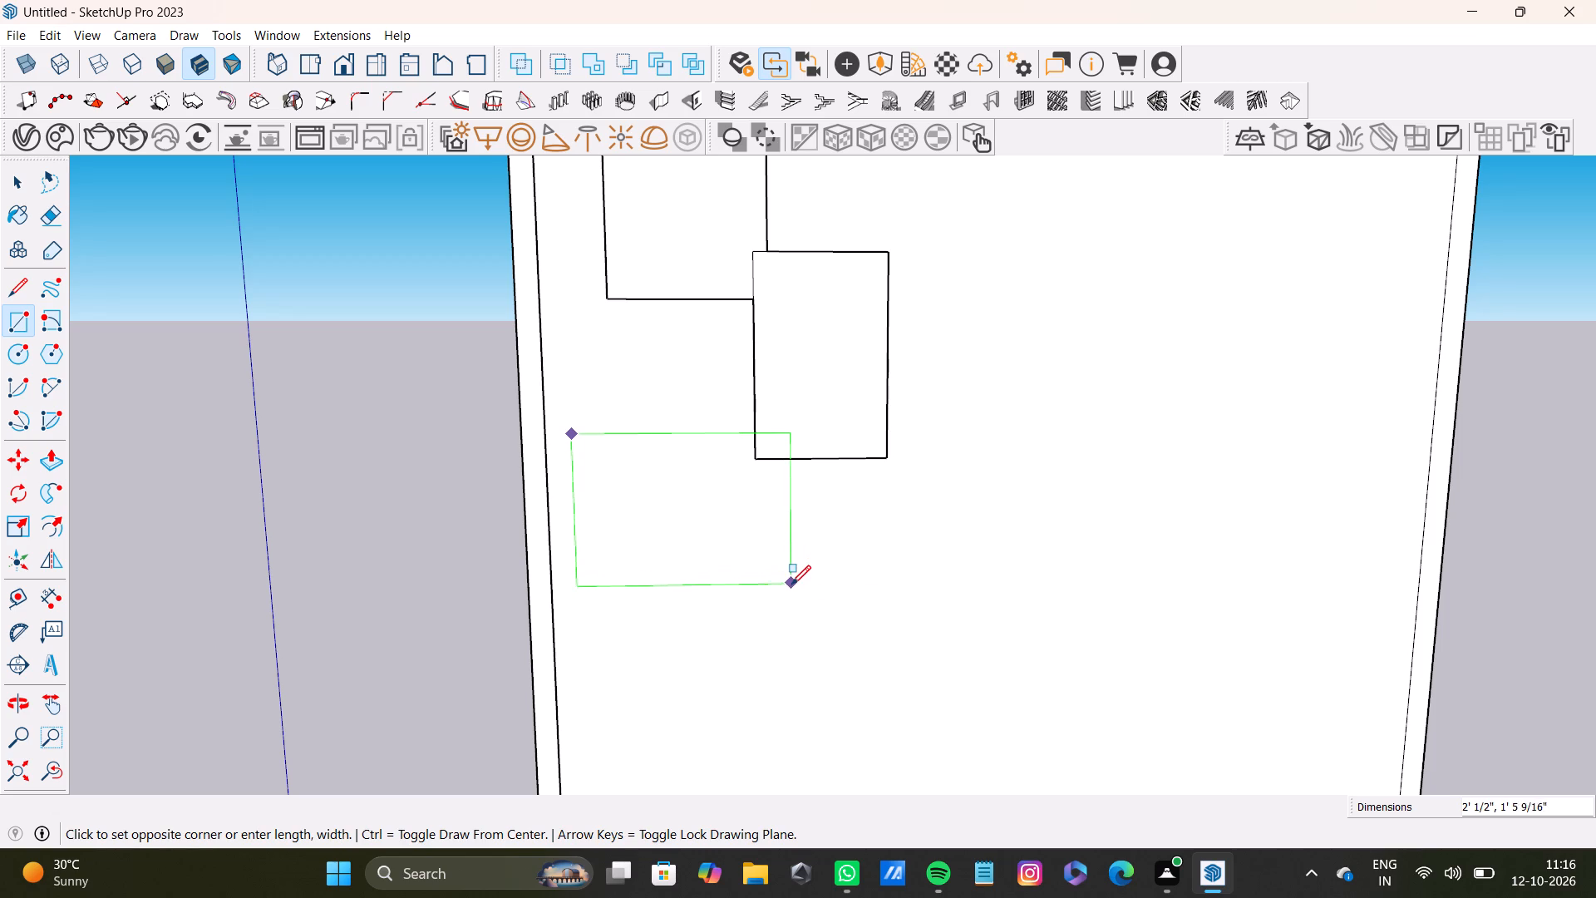
pyautogui.click(795, 590)
# Delete the two edge segments of the tall rectangle that fall inside the new wide rectangle.
pyautogui.scroll(-4, 789, 588)
pyautogui.moveTo(795, 587); pyautogui.dragTo(743, 476, button='middle')
pyautogui.keyDown('shift'); pyautogui.scroll(12, 742, 503); pyautogui.keyUp('shift')
pyautogui.press('space')
pyautogui.click(805, 474)
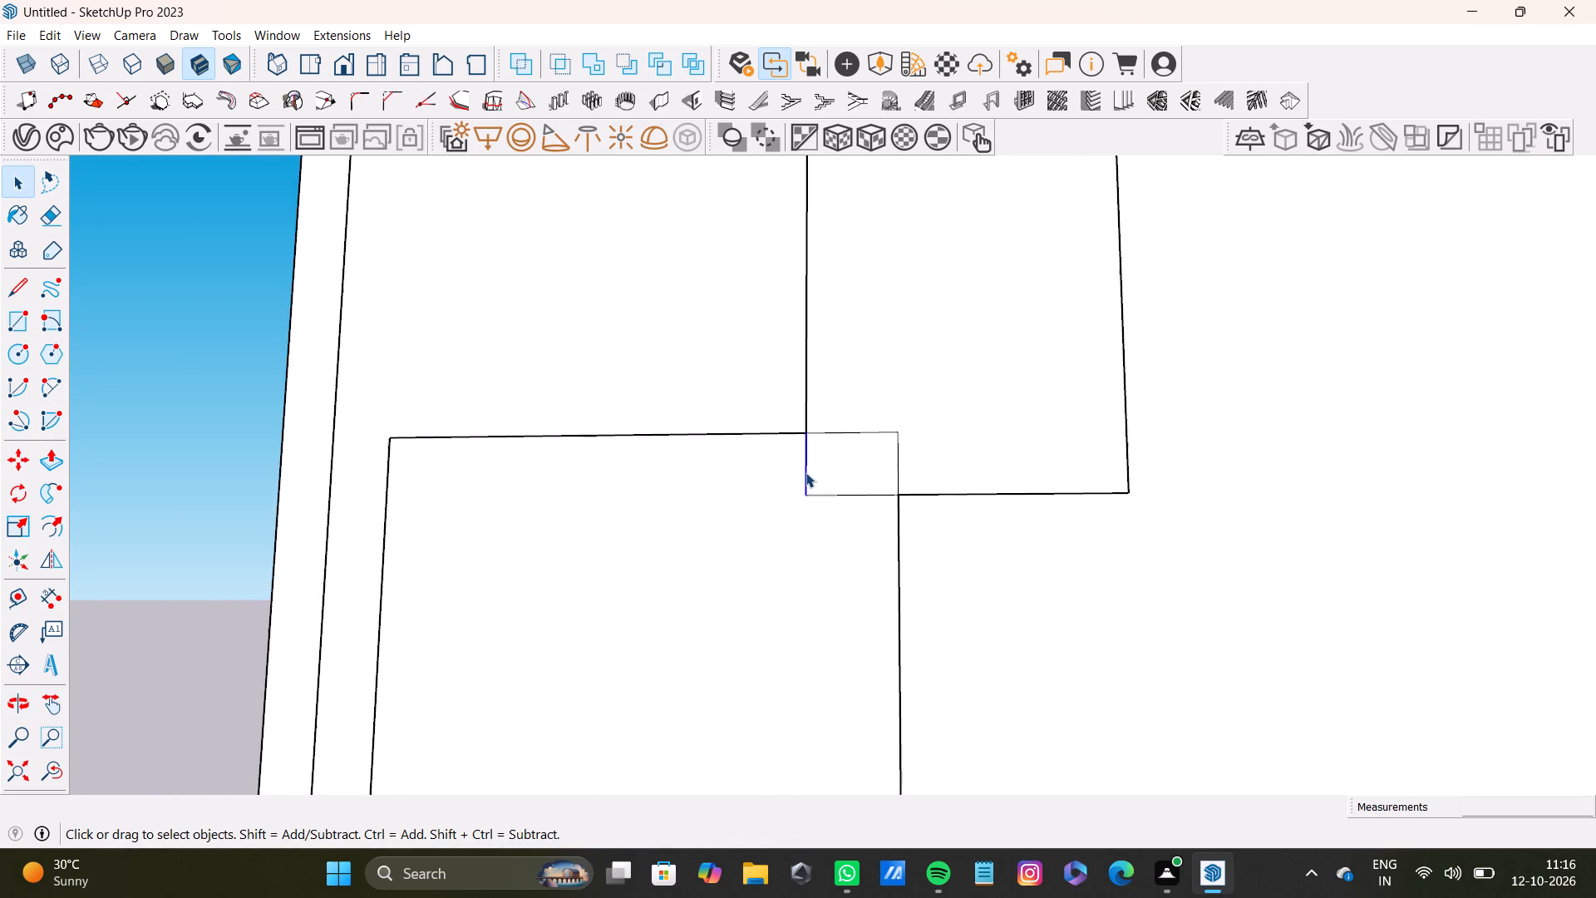
pyautogui.press('Delete')
pyautogui.click(830, 494)
pyautogui.press('Delete')
# Draw a tall rectangle about 1' 6 3/4" by 2' 1 9/16" on the wall, overlapping the wide rectangle's lower inner corner.
pyautogui.scroll(-6, 806, 520)
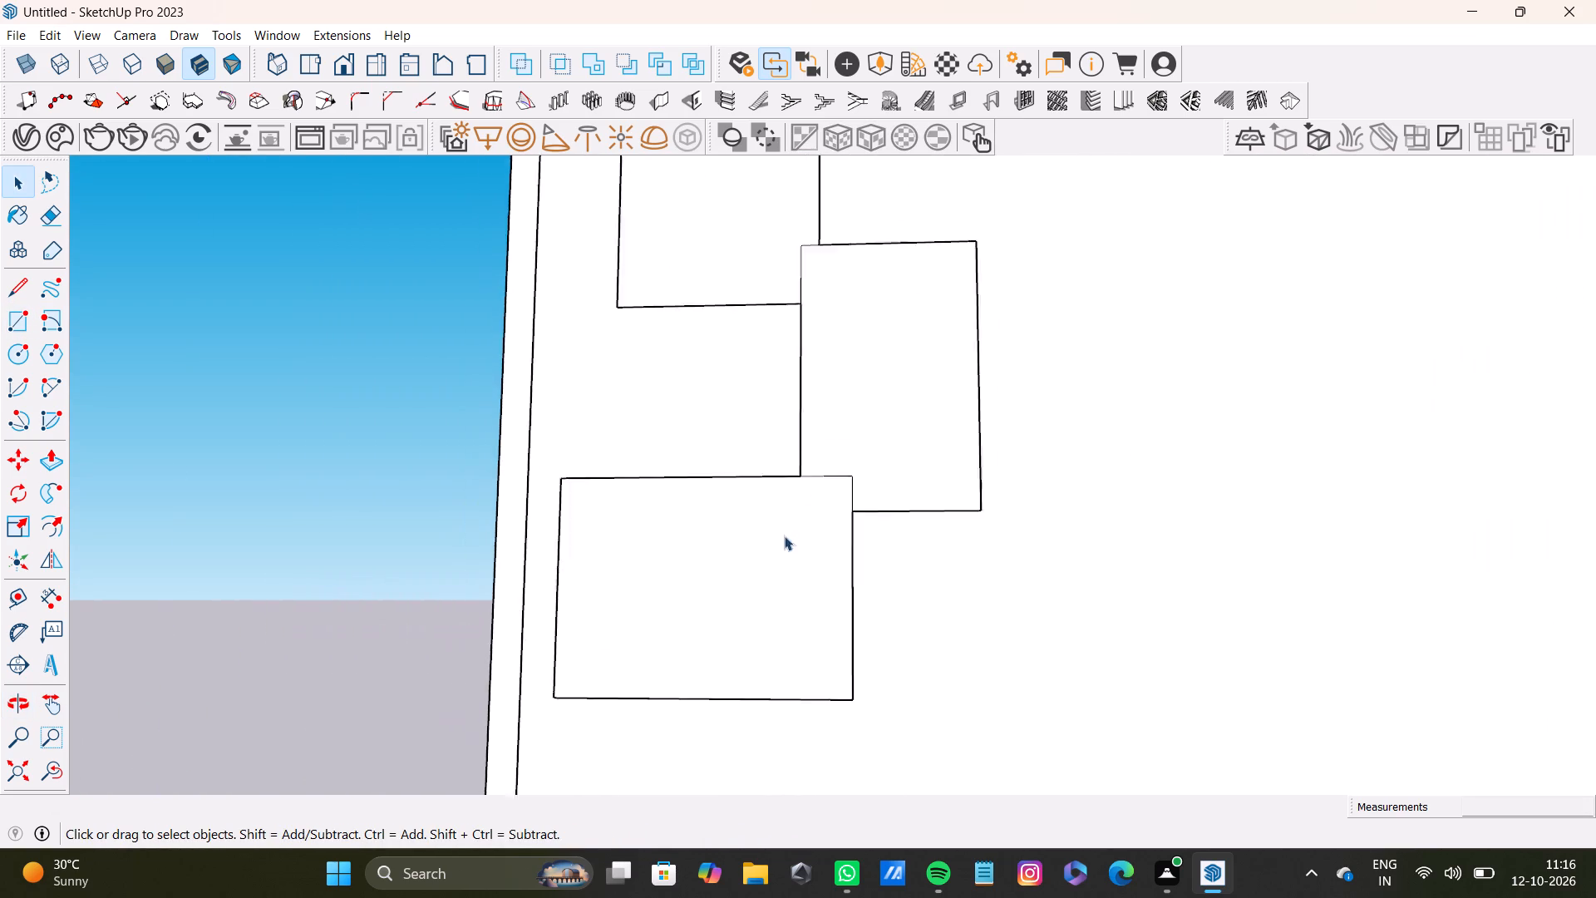
pyautogui.scroll(-2, 784, 535)
pyautogui.keyDown('shift'); pyautogui.moveTo(874, 585); pyautogui.dragTo(862, 402, button='middle'); pyautogui.keyUp('shift')
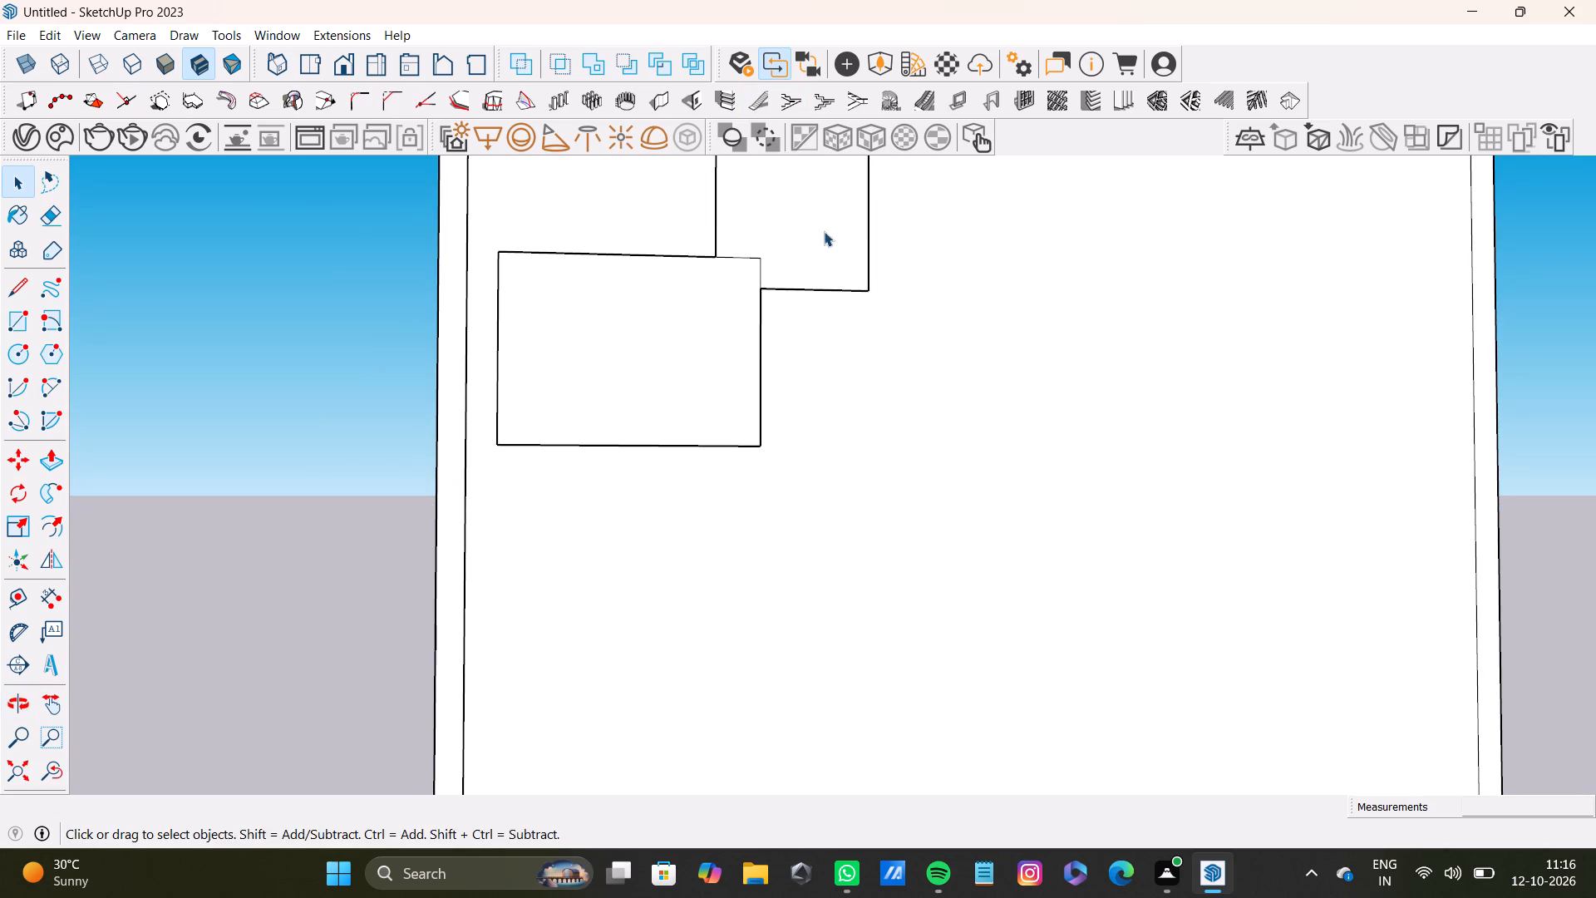
pyautogui.press('r')
pyautogui.scroll(-4, 820, 456)
pyautogui.moveTo(897, 474); pyautogui.dragTo(801, 457, button='middle')
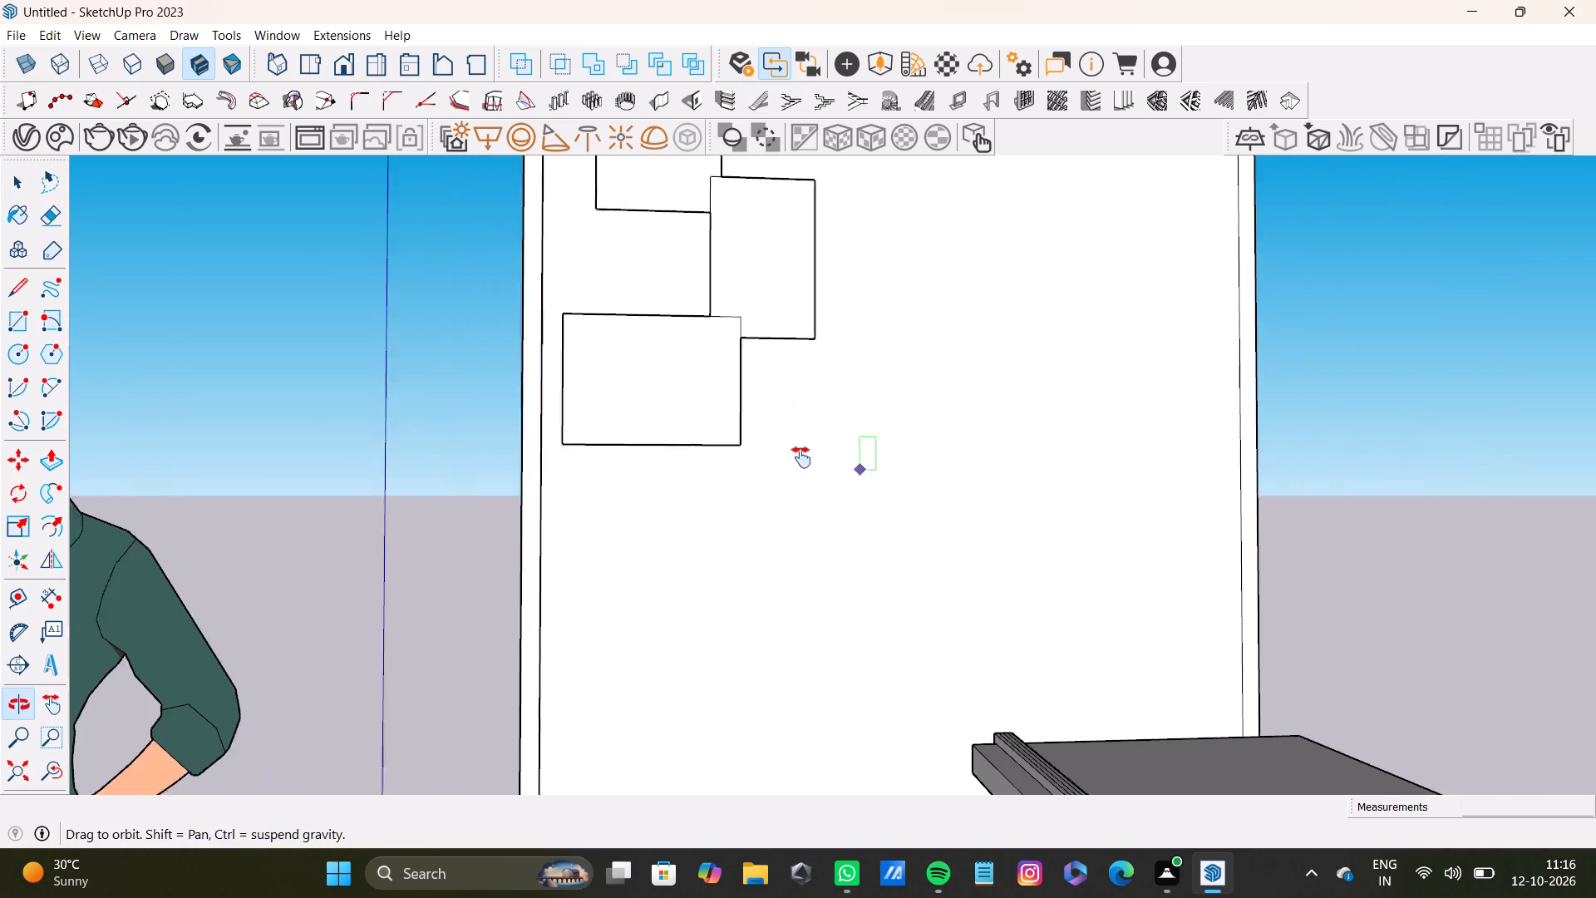
pyautogui.moveTo(801, 457); pyautogui.dragTo(772, 469, button='middle')
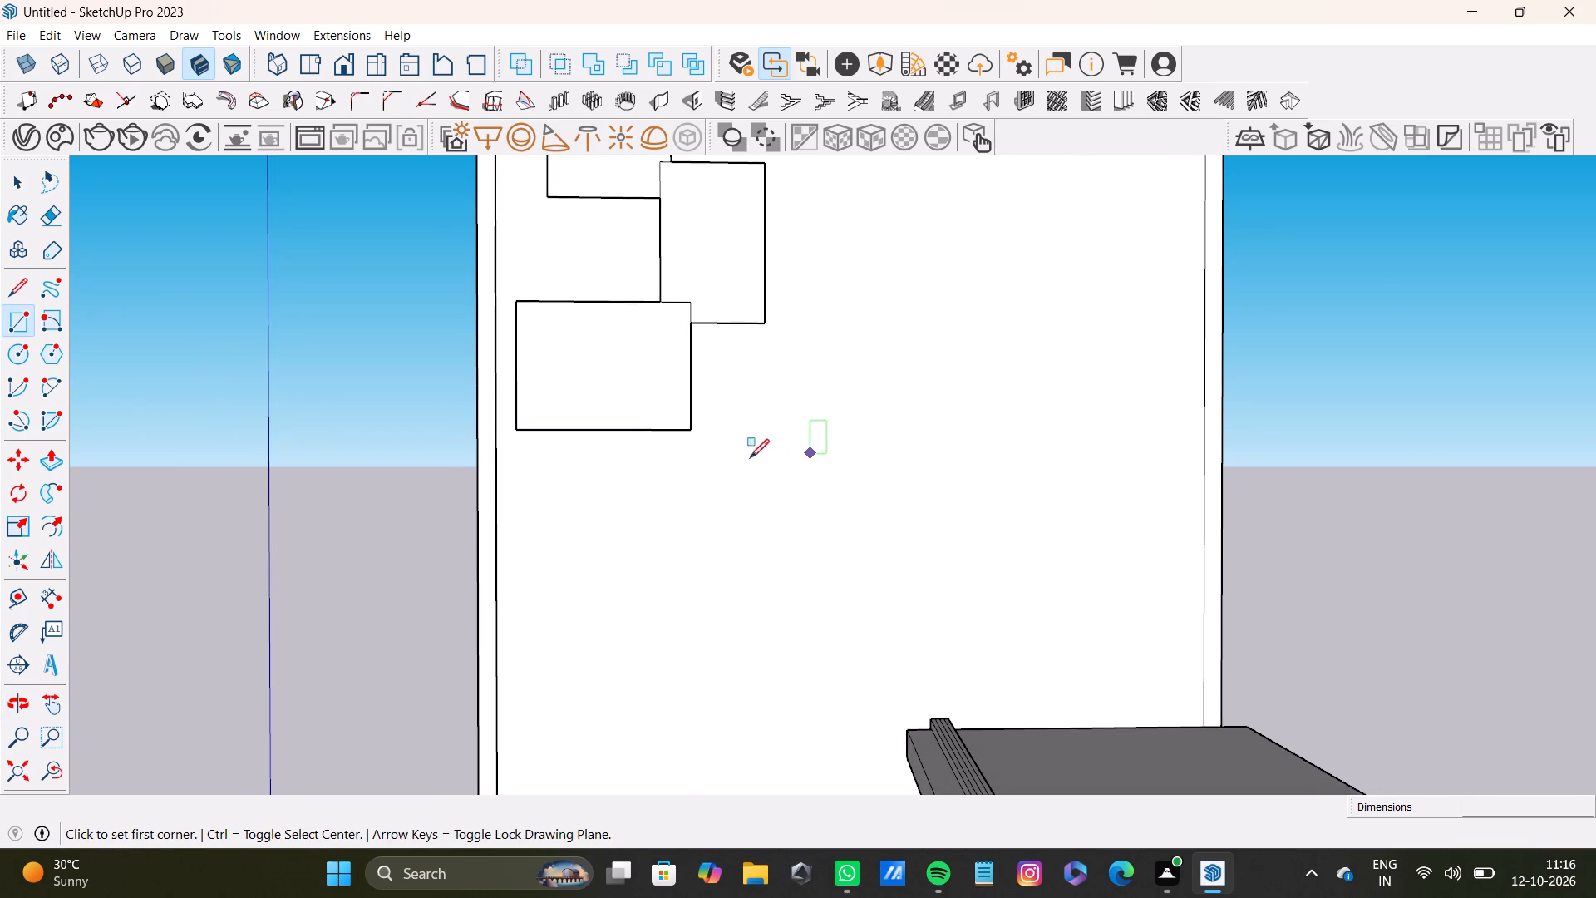
pyautogui.click(669, 415)
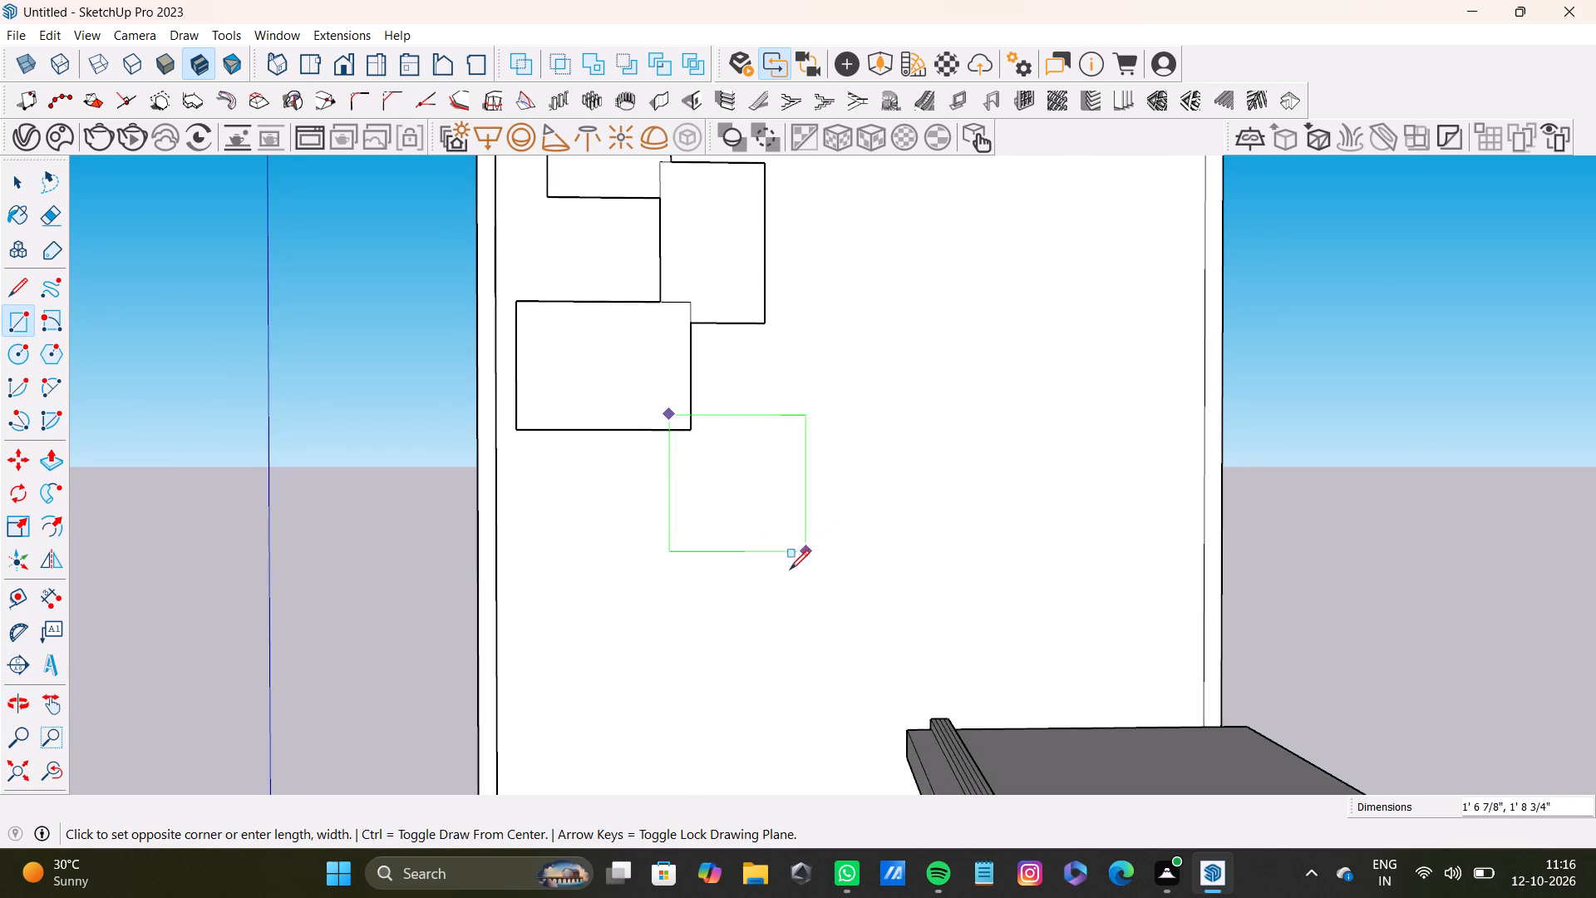
pyautogui.scroll(-3, 780, 549)
pyautogui.keyDown('shift'); pyautogui.moveTo(795, 551); pyautogui.dragTo(778, 578, button='middle'); pyautogui.keyUp('shift')
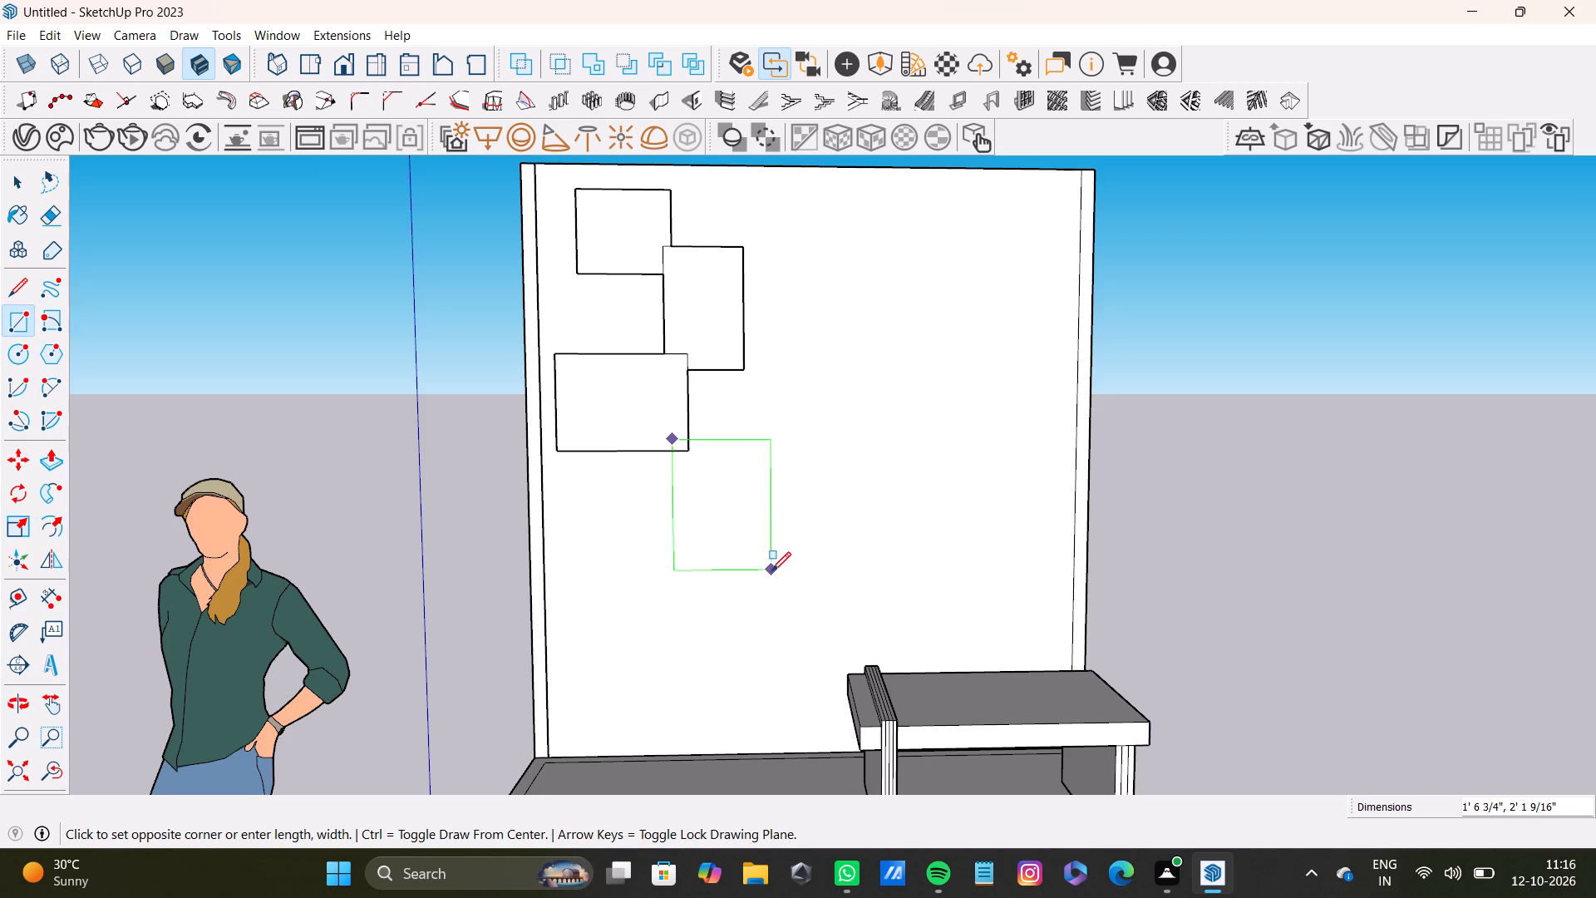
pyautogui.click(771, 571)
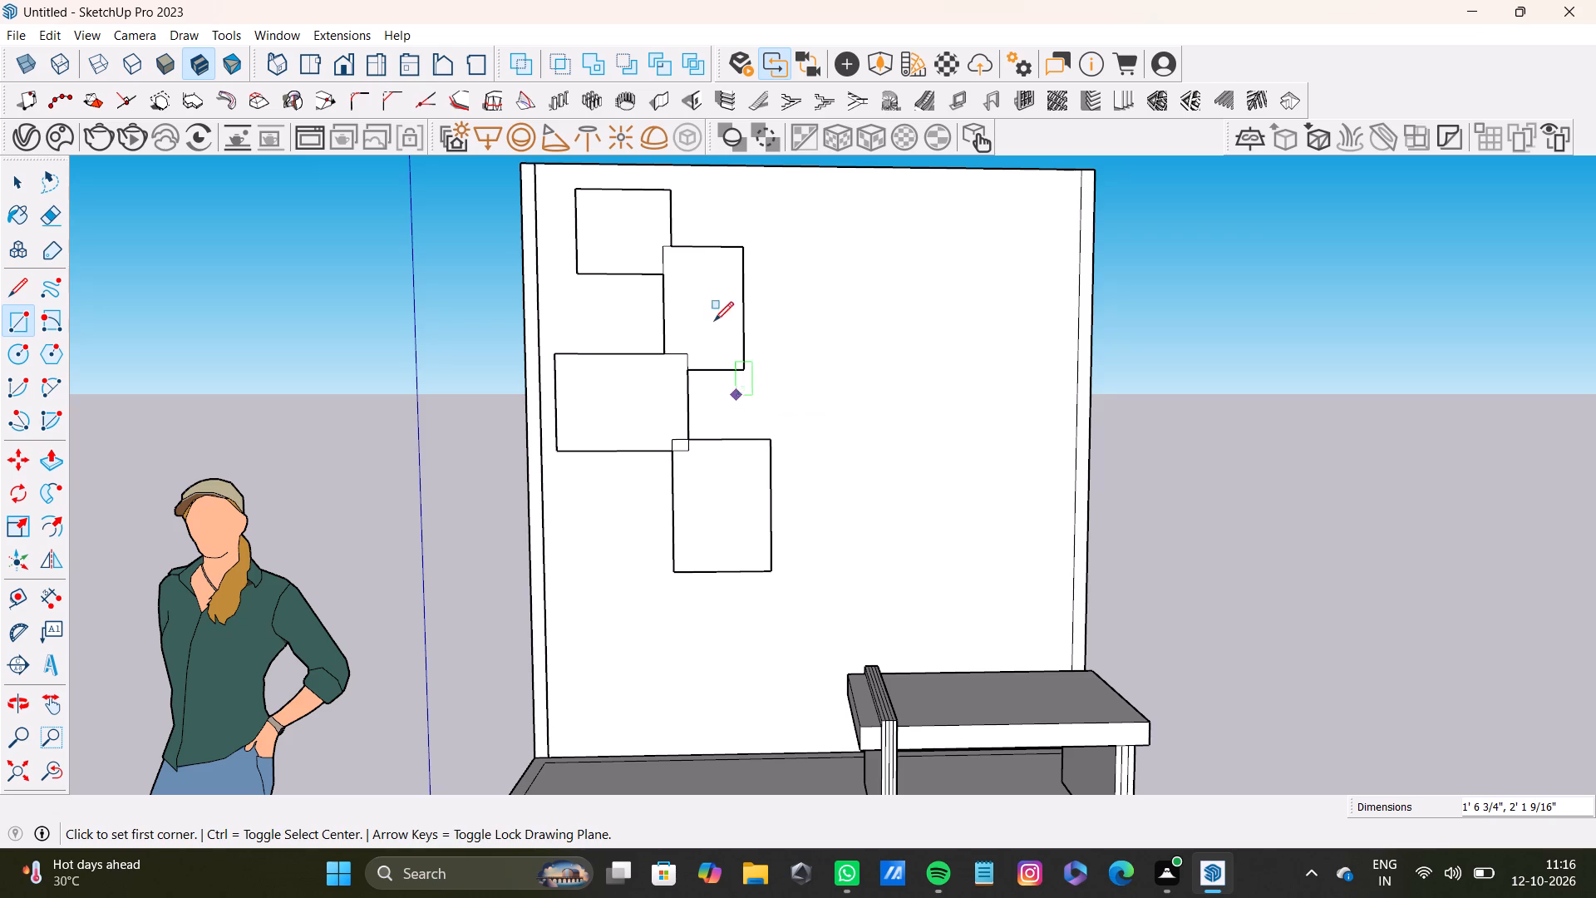
# Delete the two edge segments of the wide rectangle that fall inside the lowest tall rectangle.
pyautogui.press('space')
pyautogui.scroll(-4, 713, 431)
pyautogui.scroll(17, 707, 427)
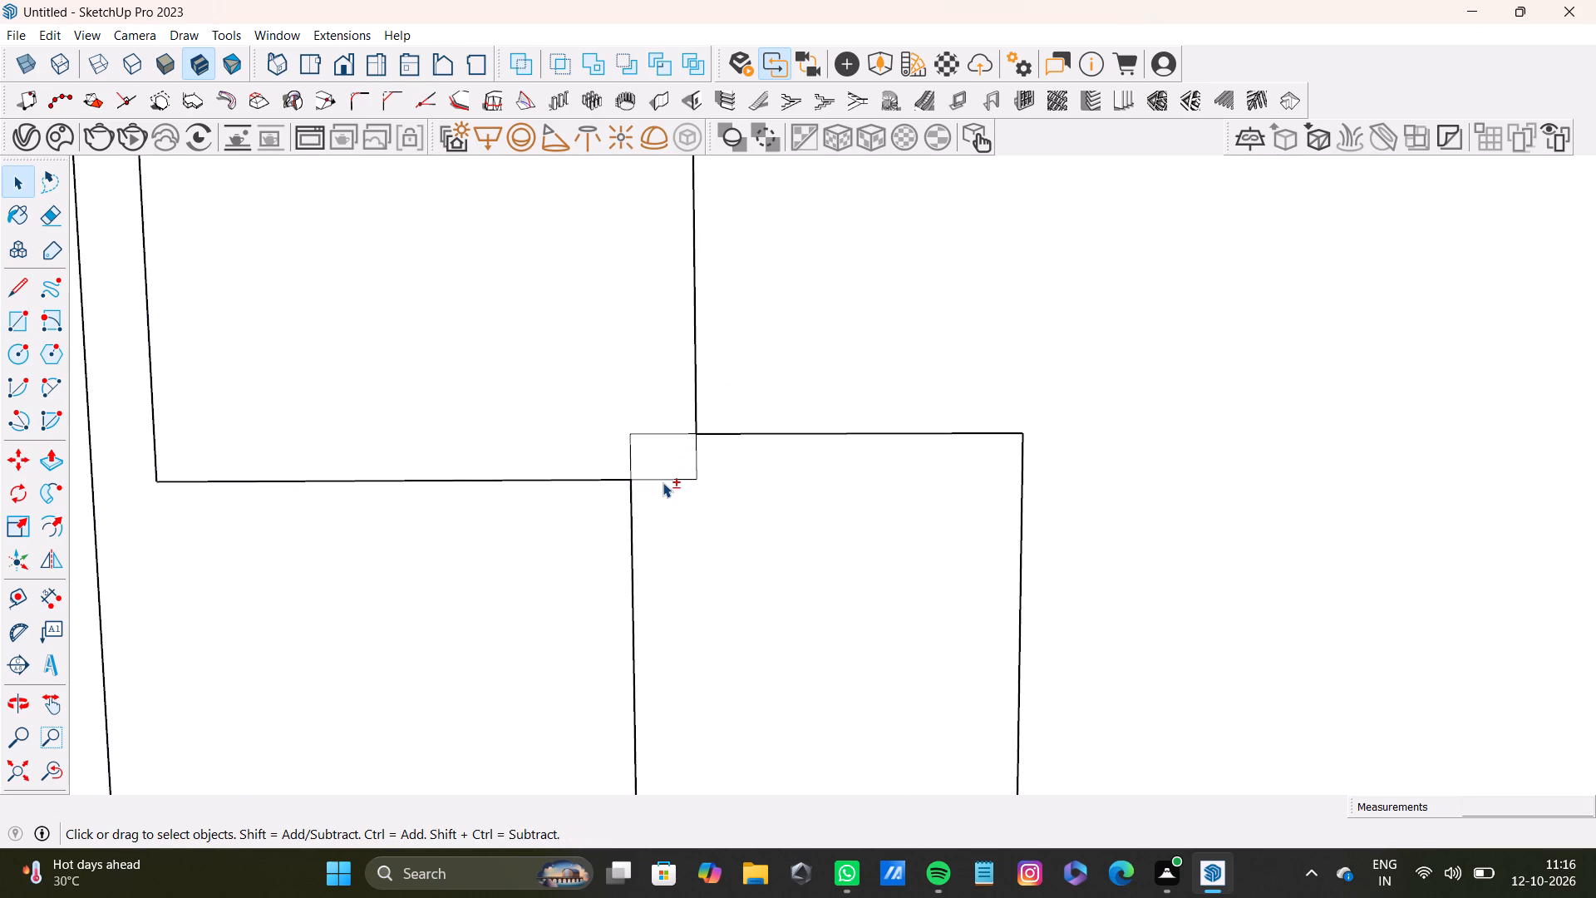
pyautogui.keyDown('shift'); pyautogui.click(669, 478); pyautogui.keyUp('shift')
pyautogui.hotkey('shift', 'Delete')
pyautogui.keyDown('shift'); pyautogui.click(700, 466); pyautogui.keyUp('shift')
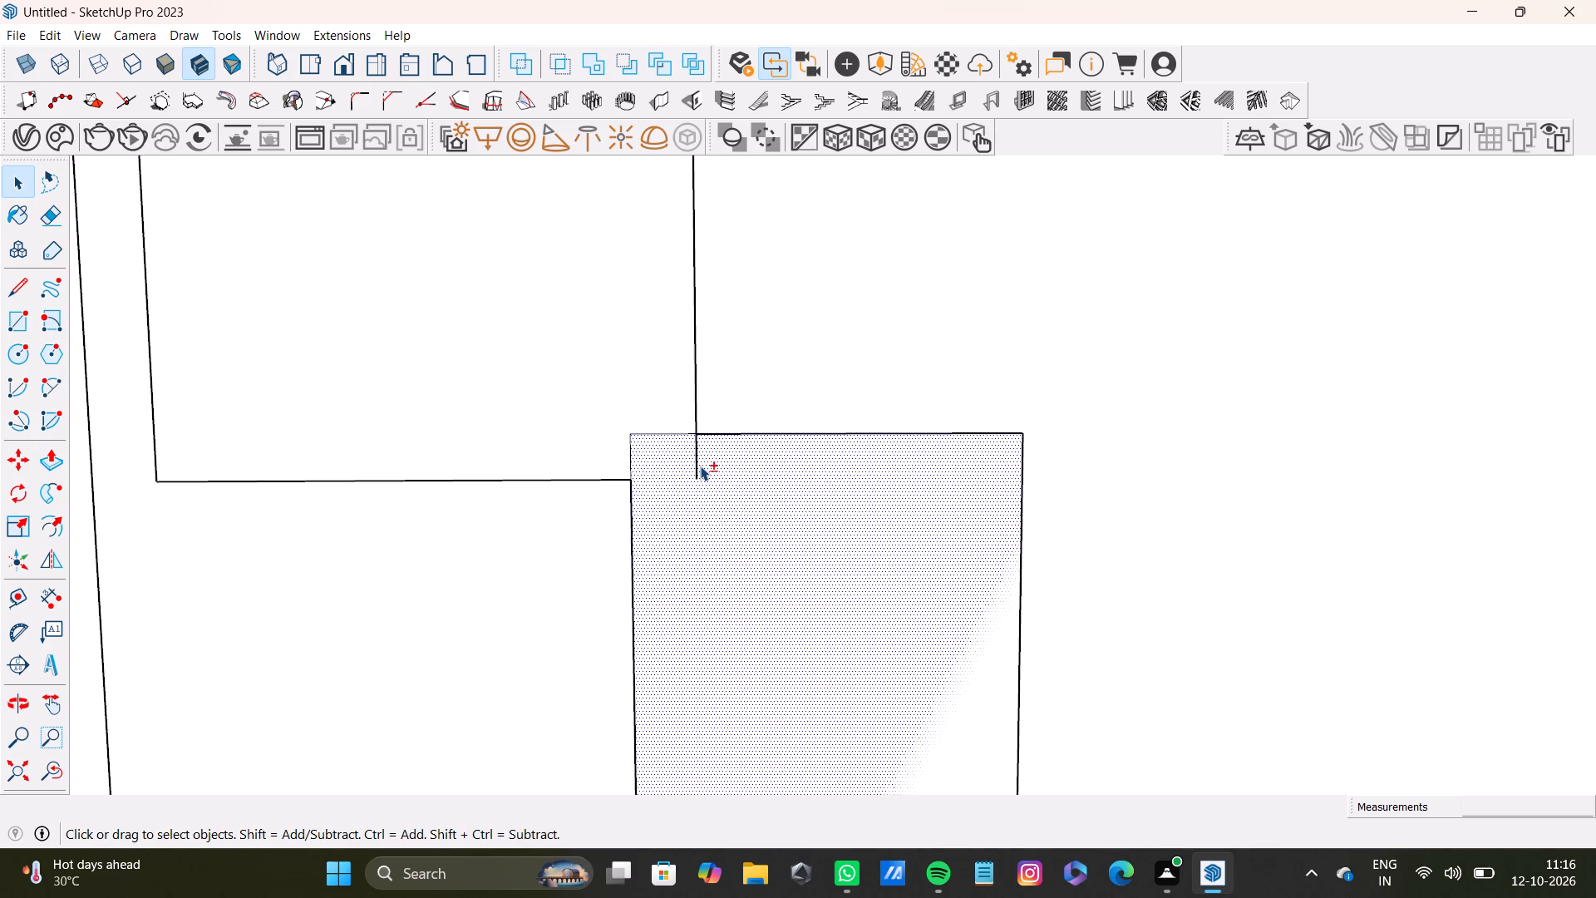
pyautogui.keyDown('shift'); pyautogui.scroll(10, 708, 455); pyautogui.keyUp('shift')
pyautogui.click(695, 485)
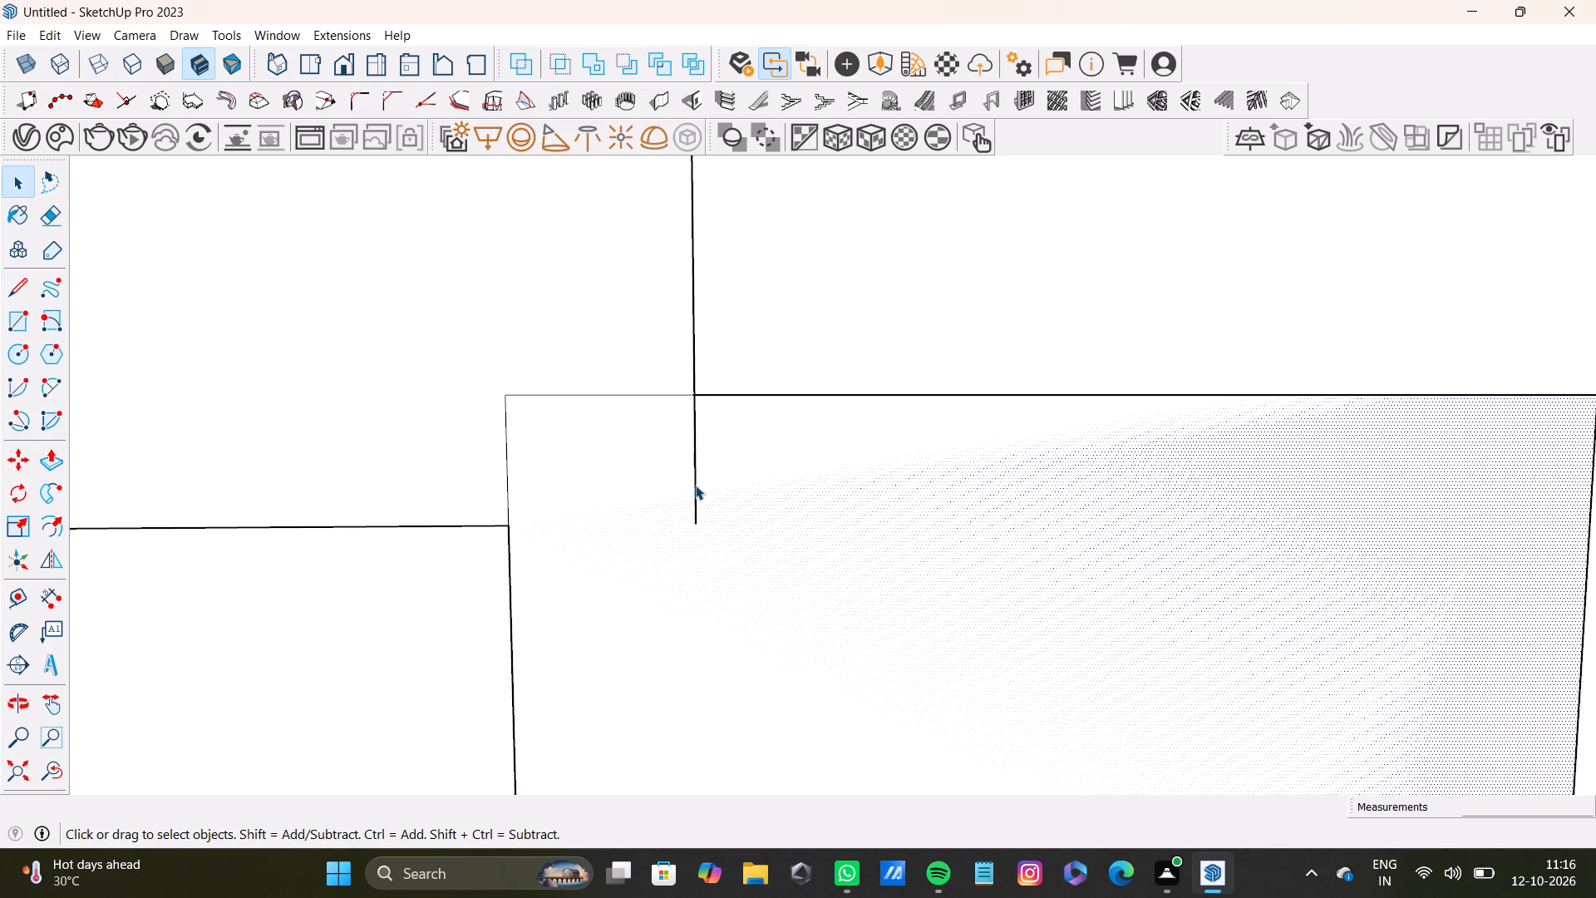
pyautogui.press('Delete')
# Offset the outline of the topmost square face slightly inward to form a thin frame border.
pyautogui.scroll(-14, 764, 428)
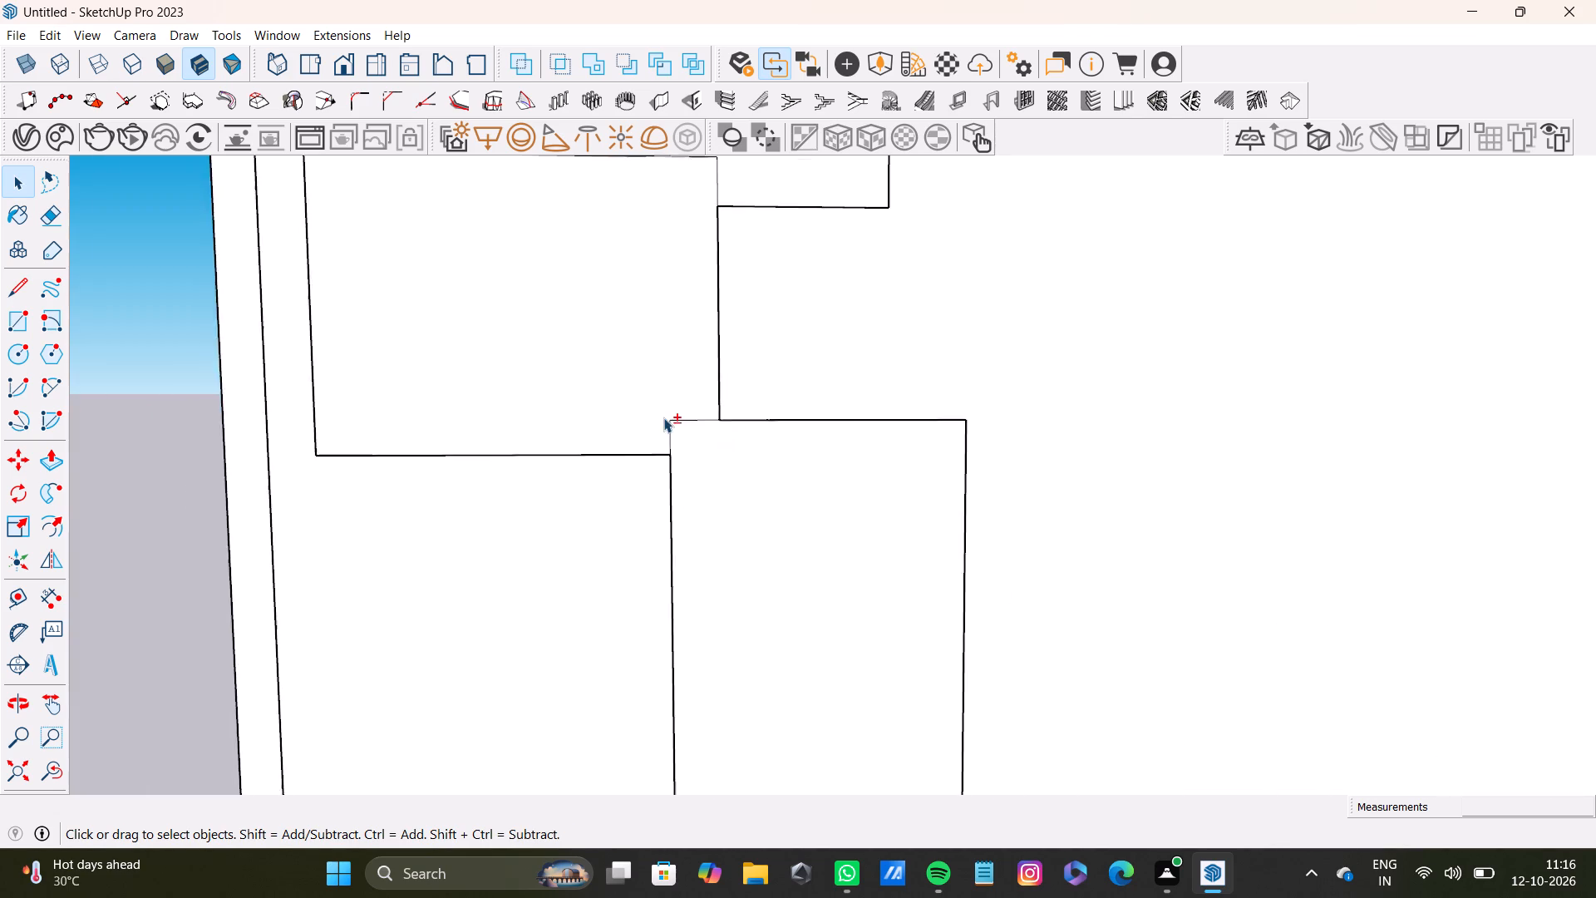
pyautogui.scroll(-9, 663, 417)
pyautogui.keyDown('shift'); pyautogui.moveTo(666, 395); pyautogui.dragTo(729, 669, button='middle'); pyautogui.keyUp('shift')
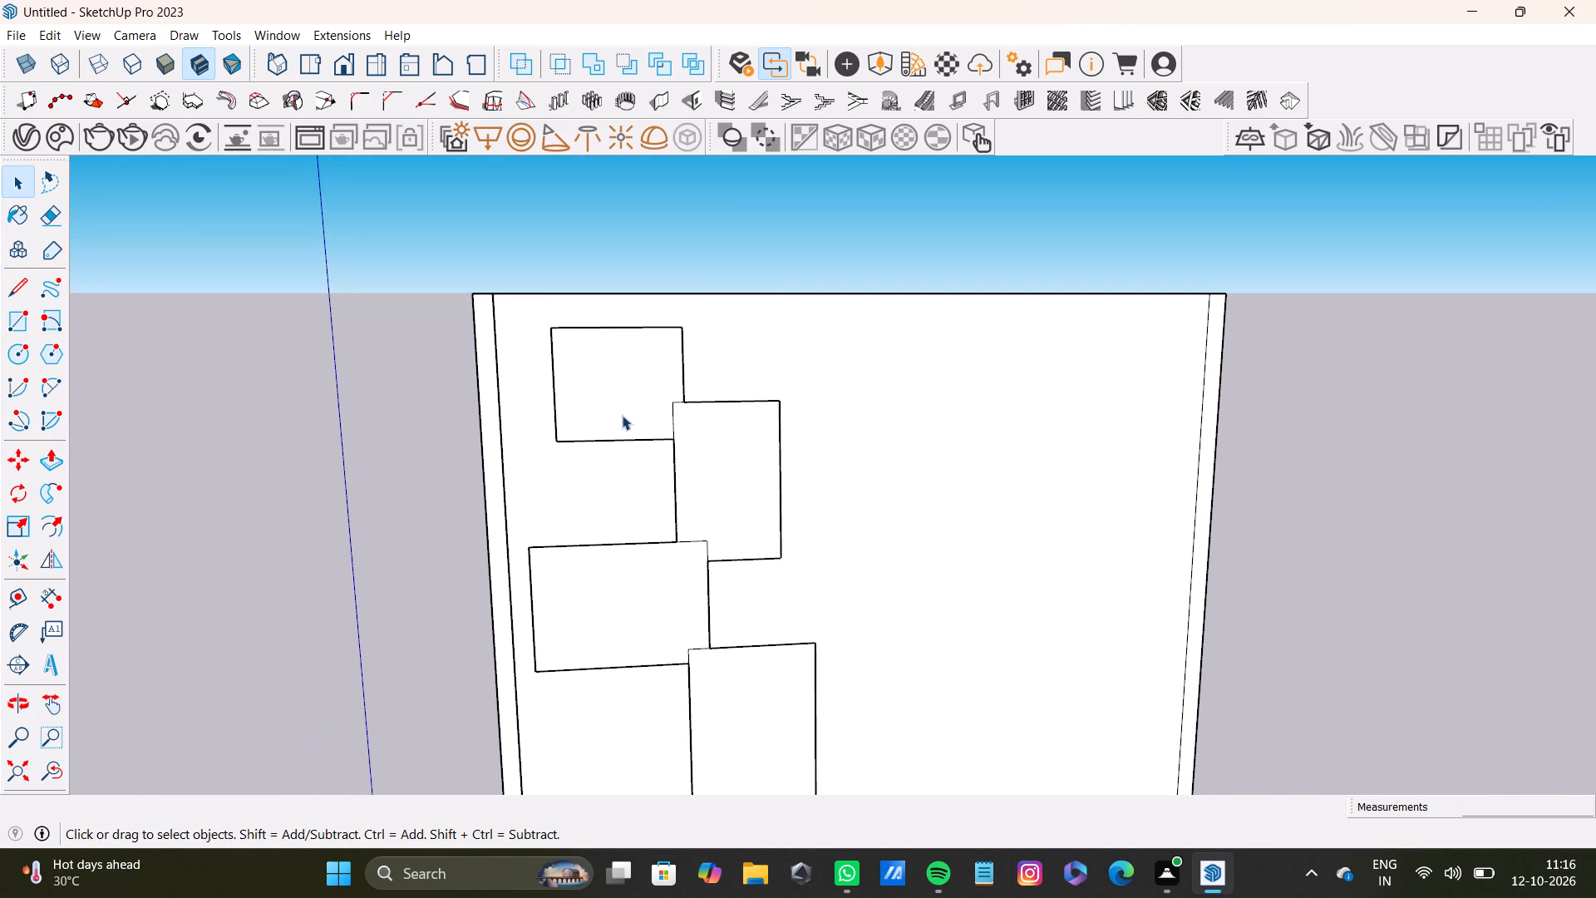
pyautogui.scroll(3, 621, 396)
pyautogui.press('space')
pyautogui.click(614, 359)
pyautogui.press('f')
pyautogui.moveTo(613, 359); pyautogui.dragTo(628, 377)
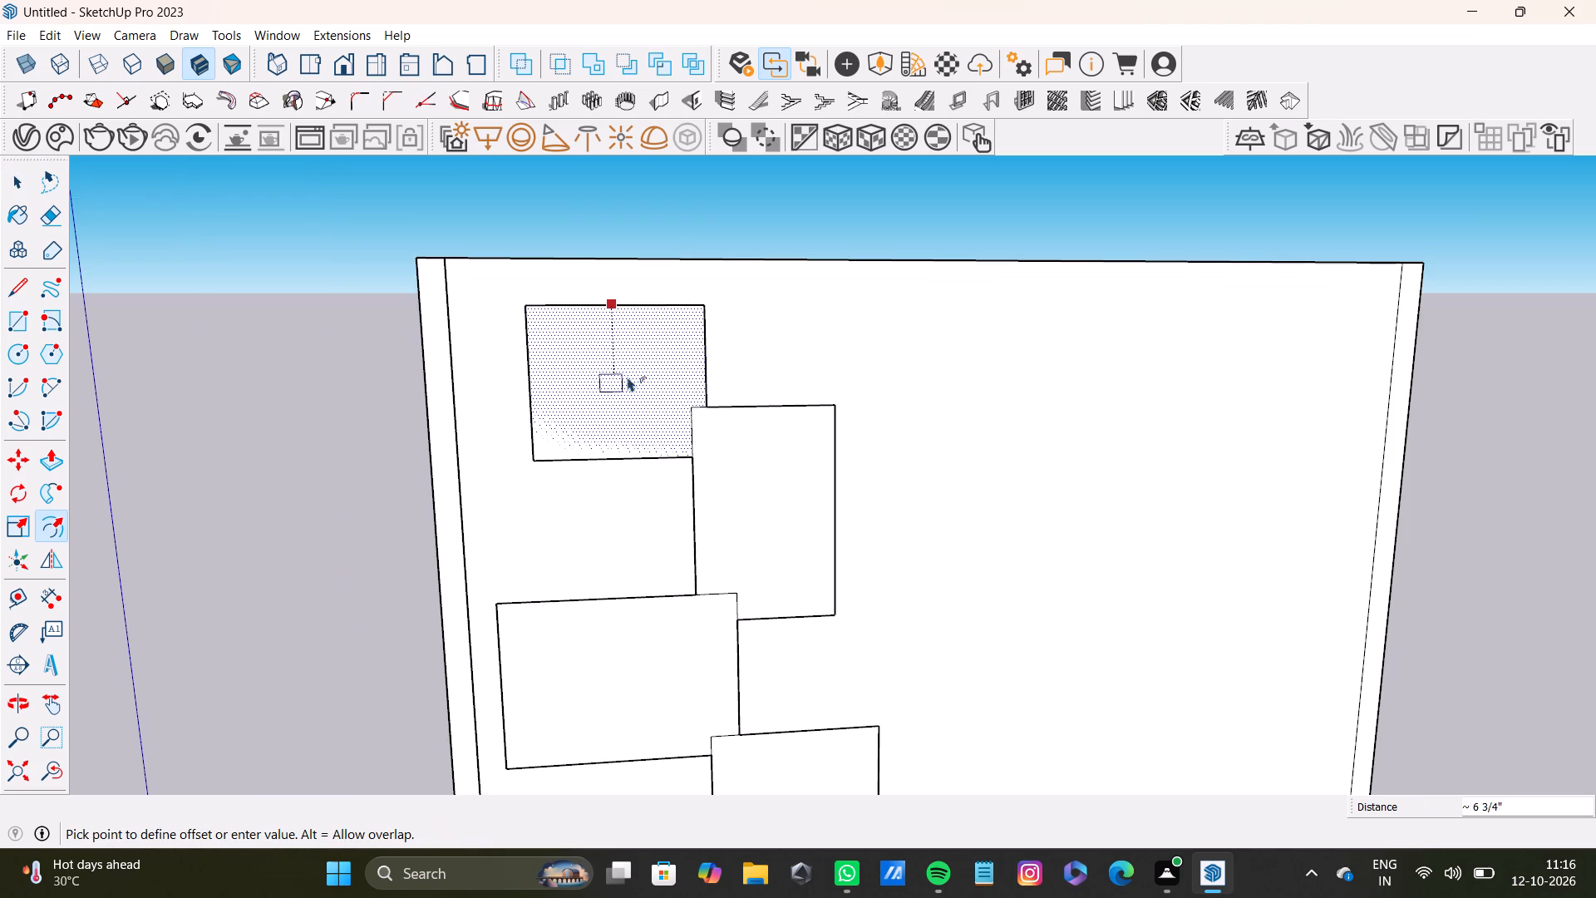
pyautogui.moveTo(628, 377); pyautogui.dragTo(642, 304)
pyautogui.moveTo(642, 304); pyautogui.dragTo(646, 312)
pyautogui.press('space')
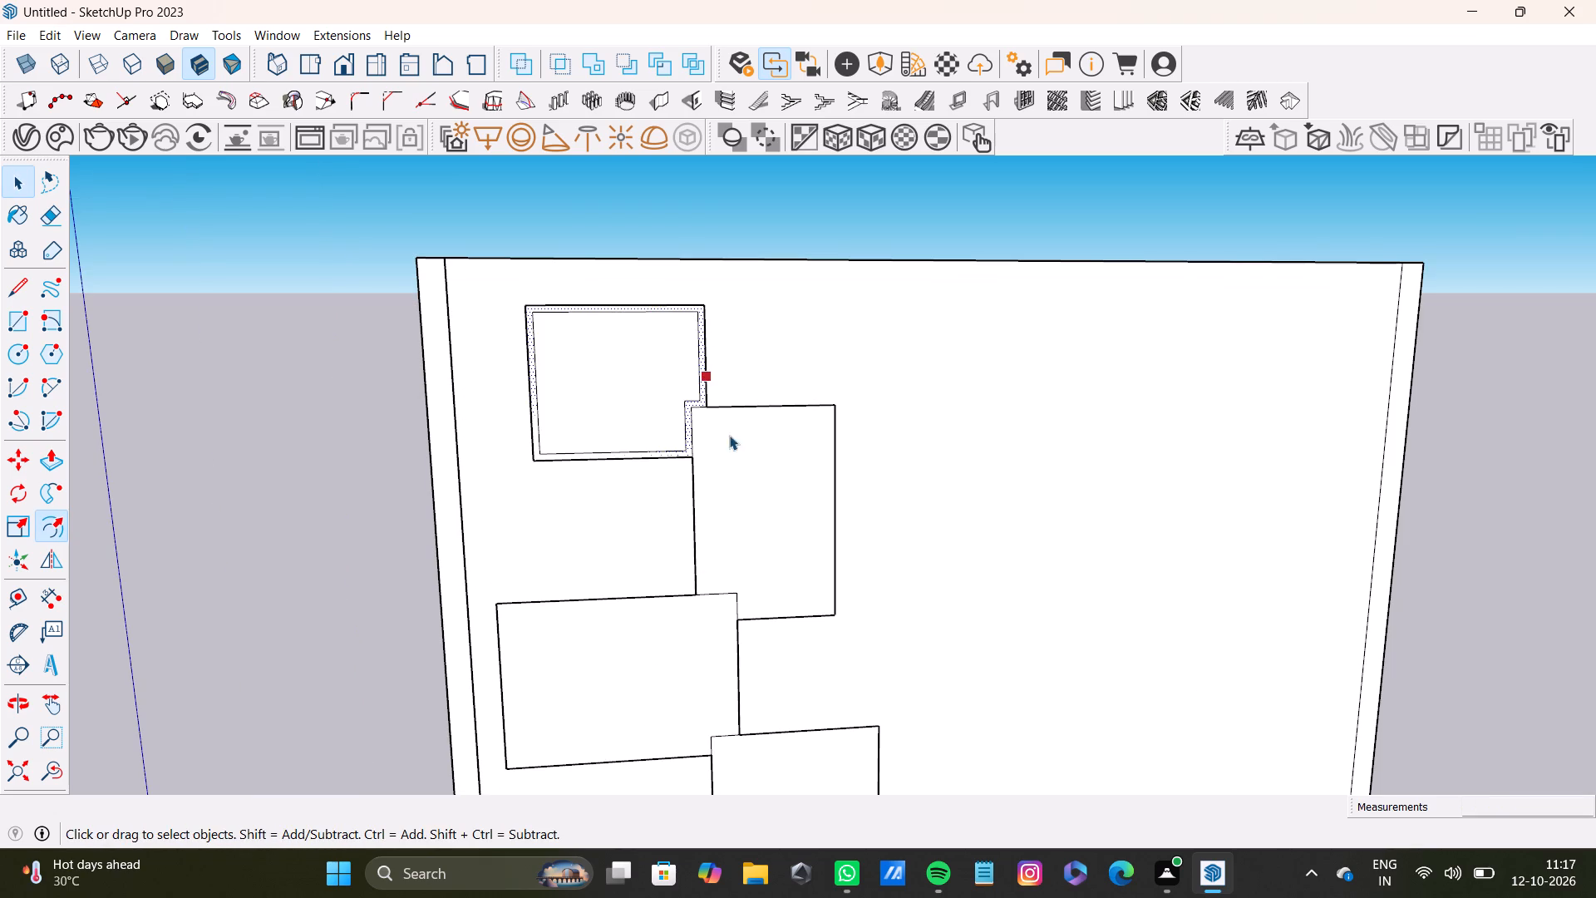
# Offset the outline of the upper tall rectangle's face slightly inward to form a thin frame border.
pyautogui.click(736, 453)
pyautogui.press('f')
pyautogui.moveTo(736, 453); pyautogui.dragTo(717, 460)
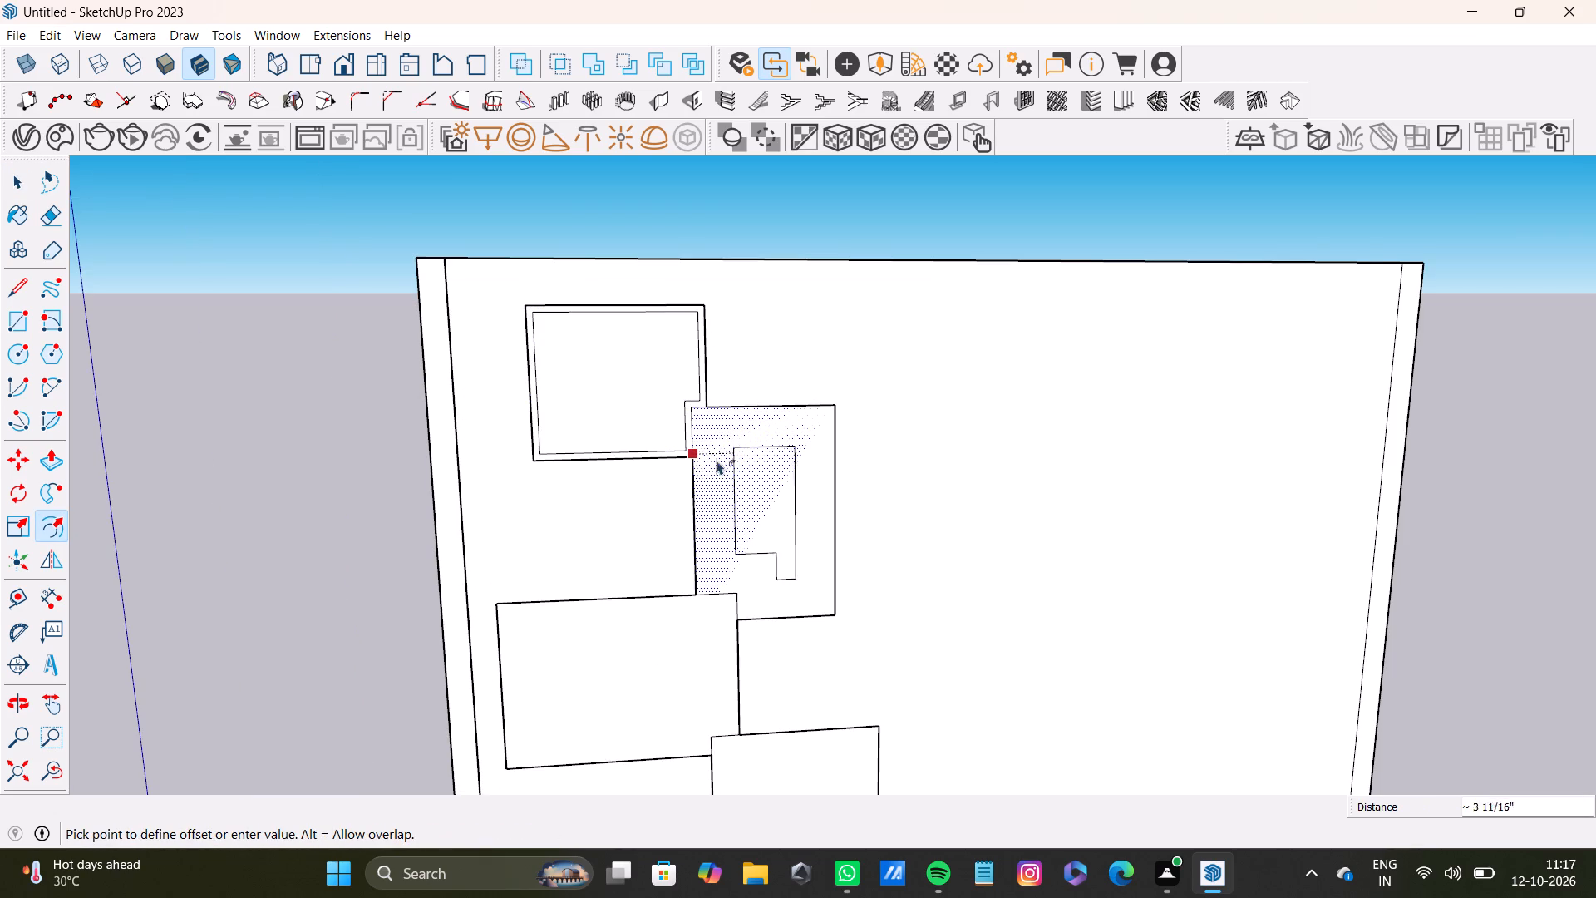
pyautogui.moveTo(717, 460); pyautogui.dragTo(699, 447)
# Offset the outline of the wide rectangle's face inward by about 11/16" to form a frame border.
pyautogui.scroll(-6, 709, 472)
pyautogui.keyDown('shift'); pyautogui.moveTo(761, 428); pyautogui.dragTo(725, 237, button='middle'); pyautogui.keyUp('shift')
pyautogui.scroll(4, 648, 322)
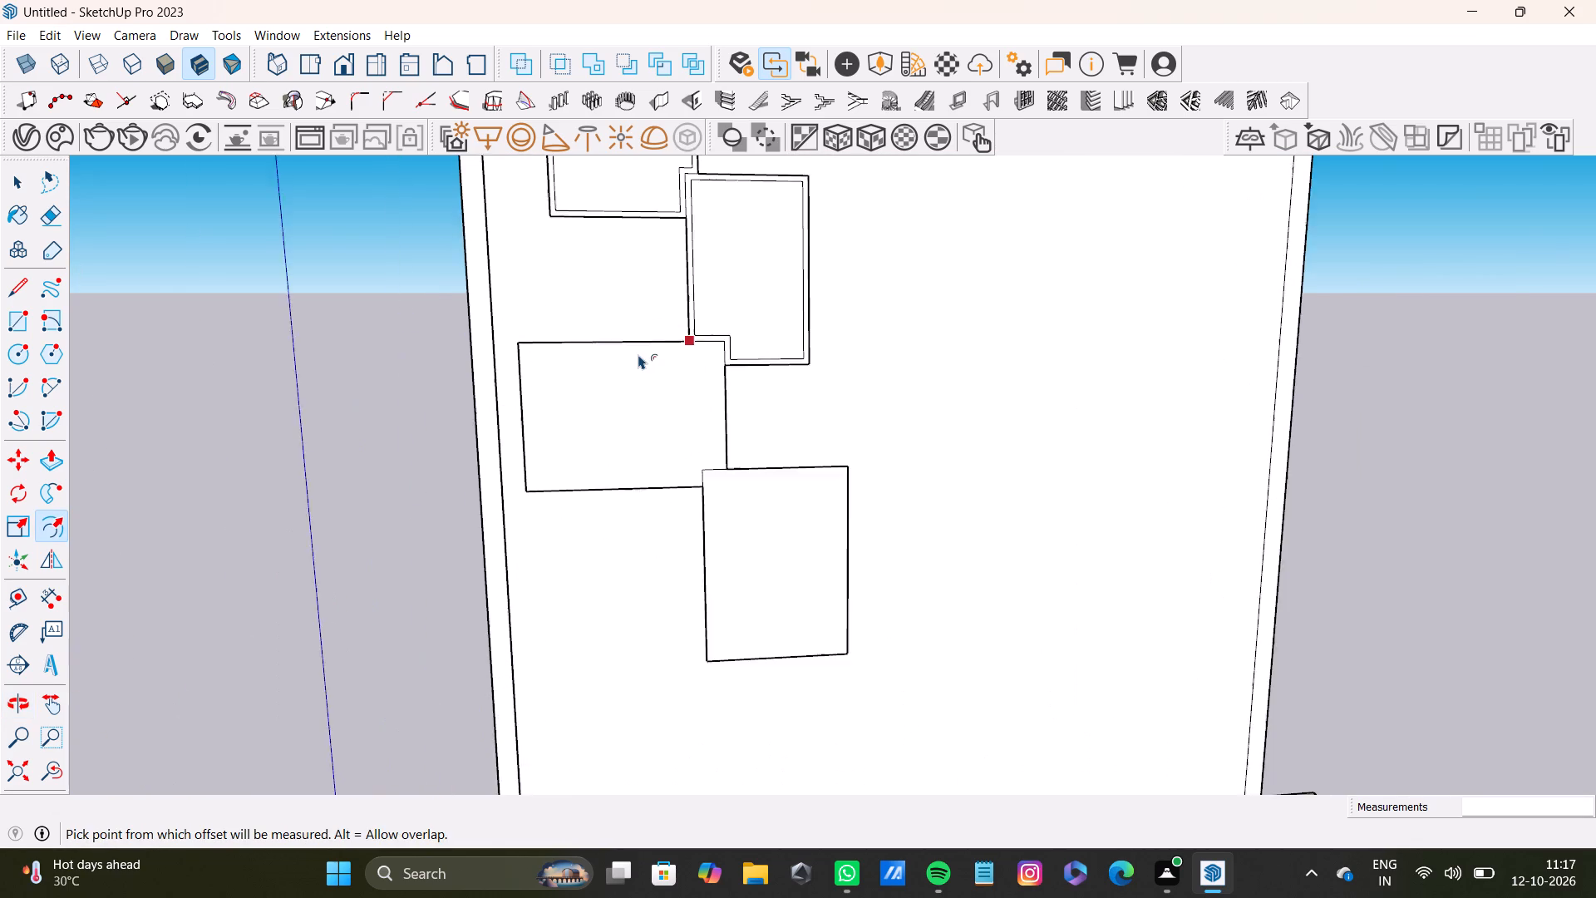
pyautogui.scroll(3, 638, 354)
pyautogui.moveTo(678, 387); pyautogui.dragTo(640, 409, button='middle')
pyautogui.press('space')
pyautogui.scroll(3, 649, 407)
pyautogui.click(650, 407)
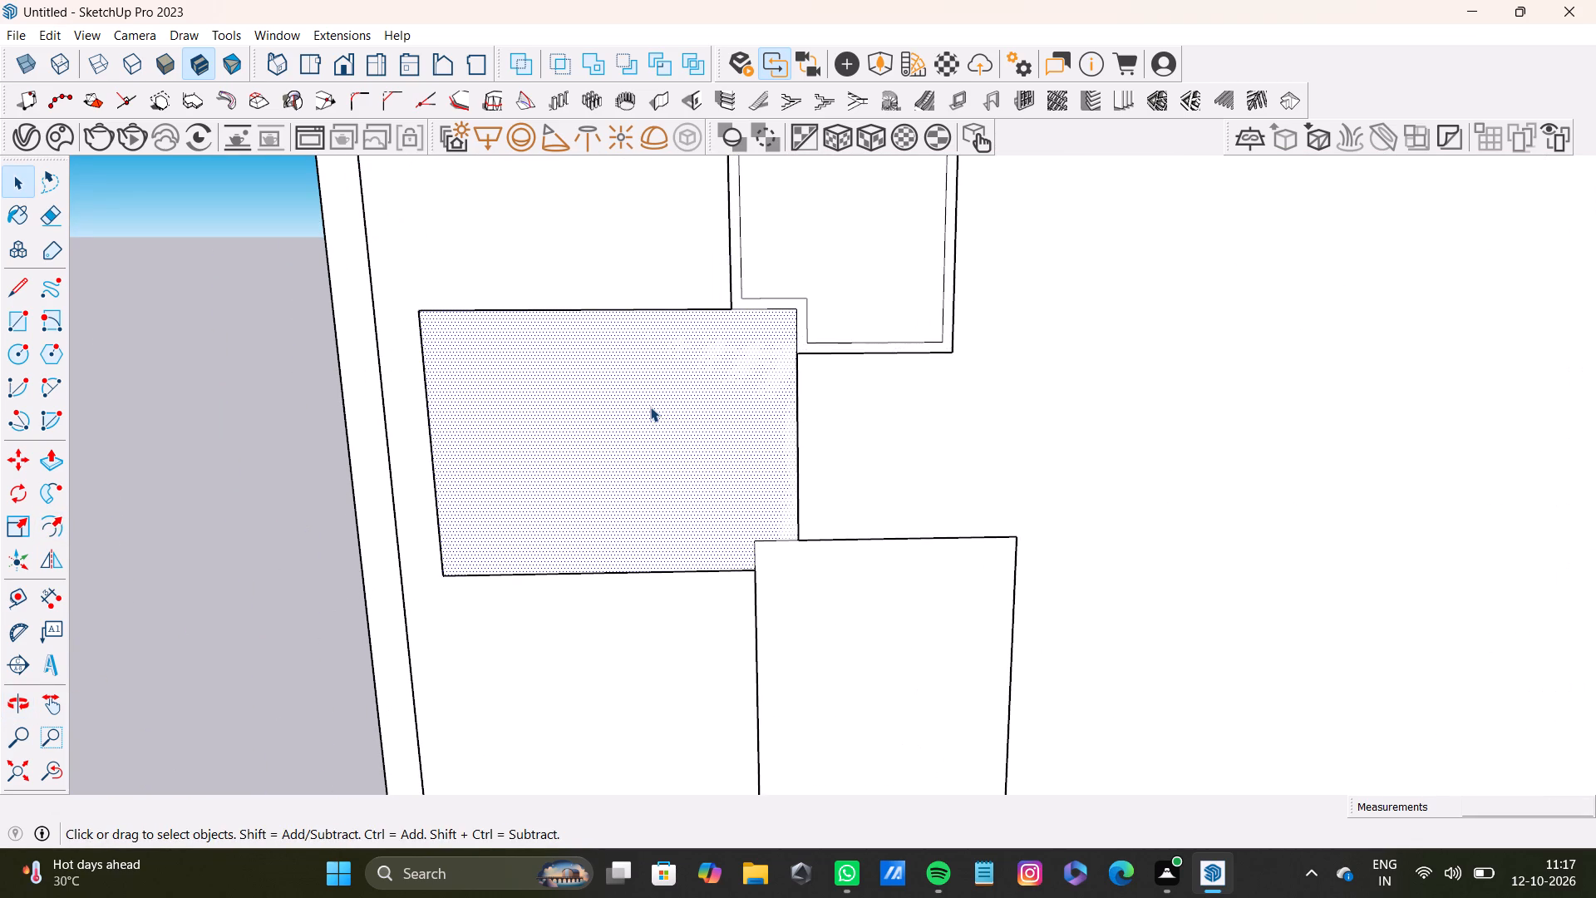
pyautogui.press('f')
pyautogui.moveTo(650, 407); pyautogui.dragTo(643, 320)
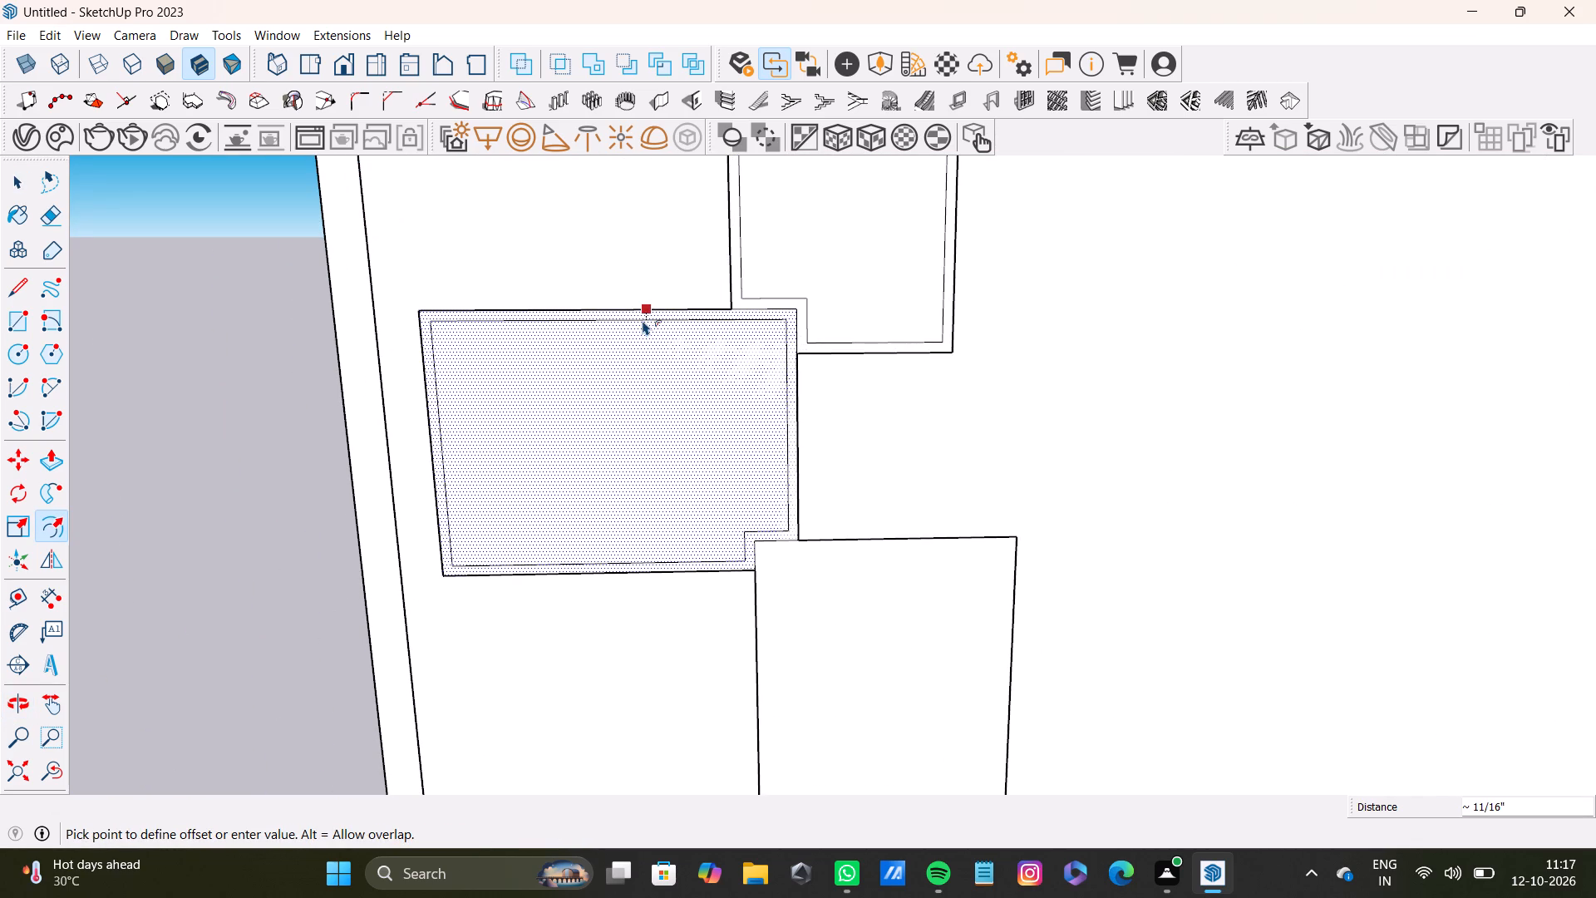
pyautogui.moveTo(643, 320); pyautogui.dragTo(643, 321)
# Offset the outline of the lowest tall rectangle's face slightly inward to form a thin frame border.
pyautogui.scroll(-4, 802, 523)
pyautogui.keyDown('shift'); pyautogui.moveTo(800, 531); pyautogui.dragTo(730, 324, button='middle'); pyautogui.keyUp('shift')
pyautogui.moveTo(728, 324); pyautogui.dragTo(715, 318, button='middle')
pyautogui.press('space')
pyautogui.click(751, 405)
pyautogui.press('f')
pyautogui.moveTo(765, 394); pyautogui.dragTo(701, 381)
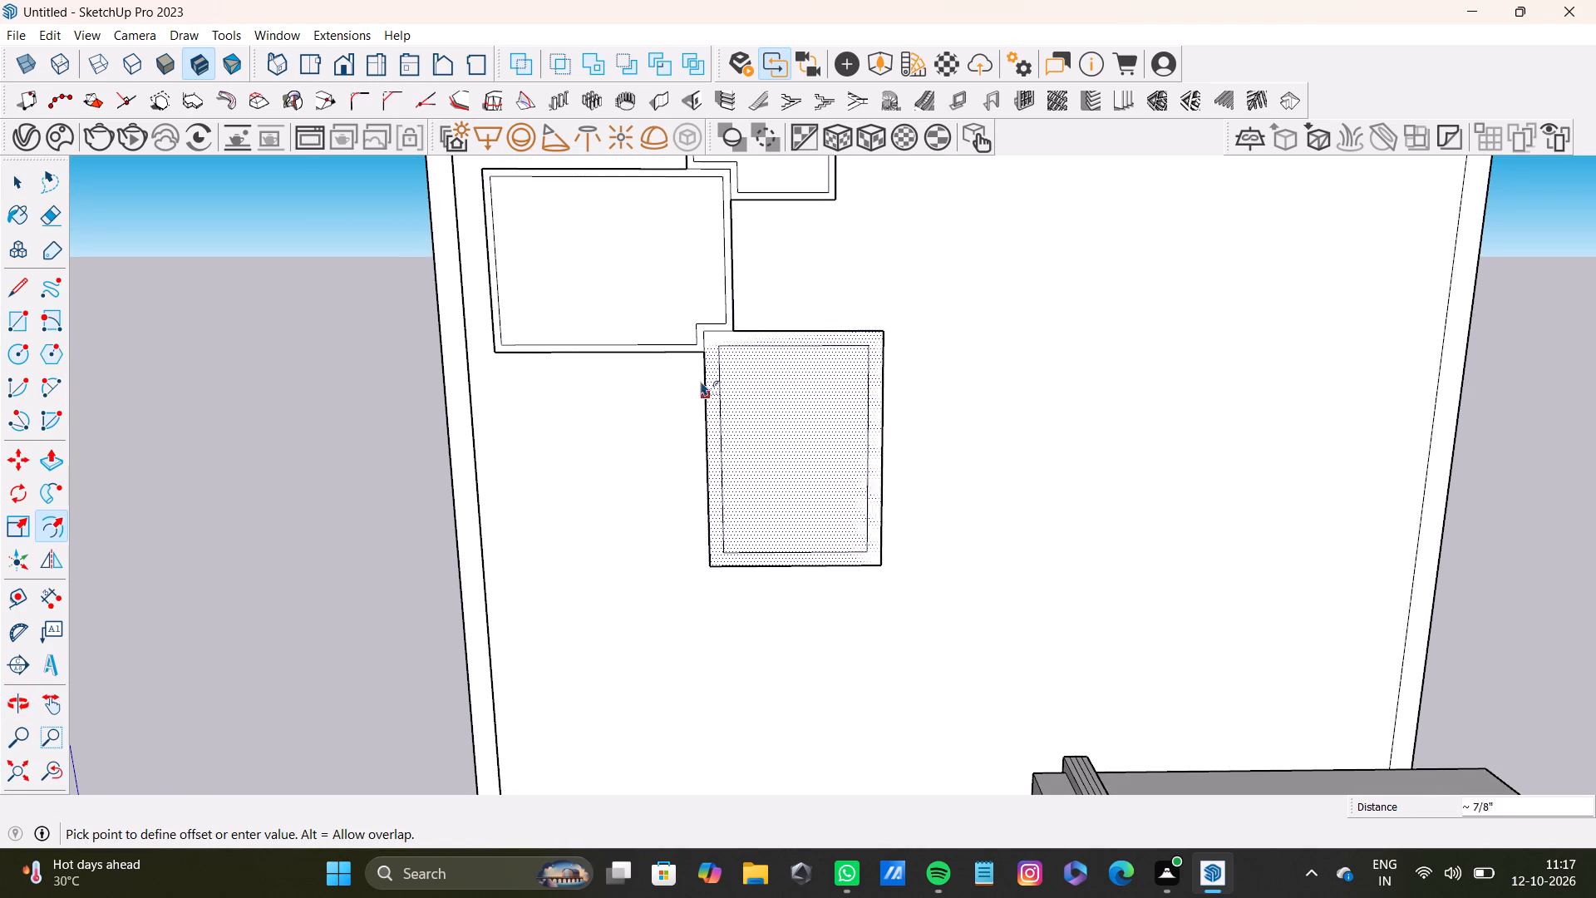
pyautogui.moveTo(701, 381); pyautogui.dragTo(710, 386)
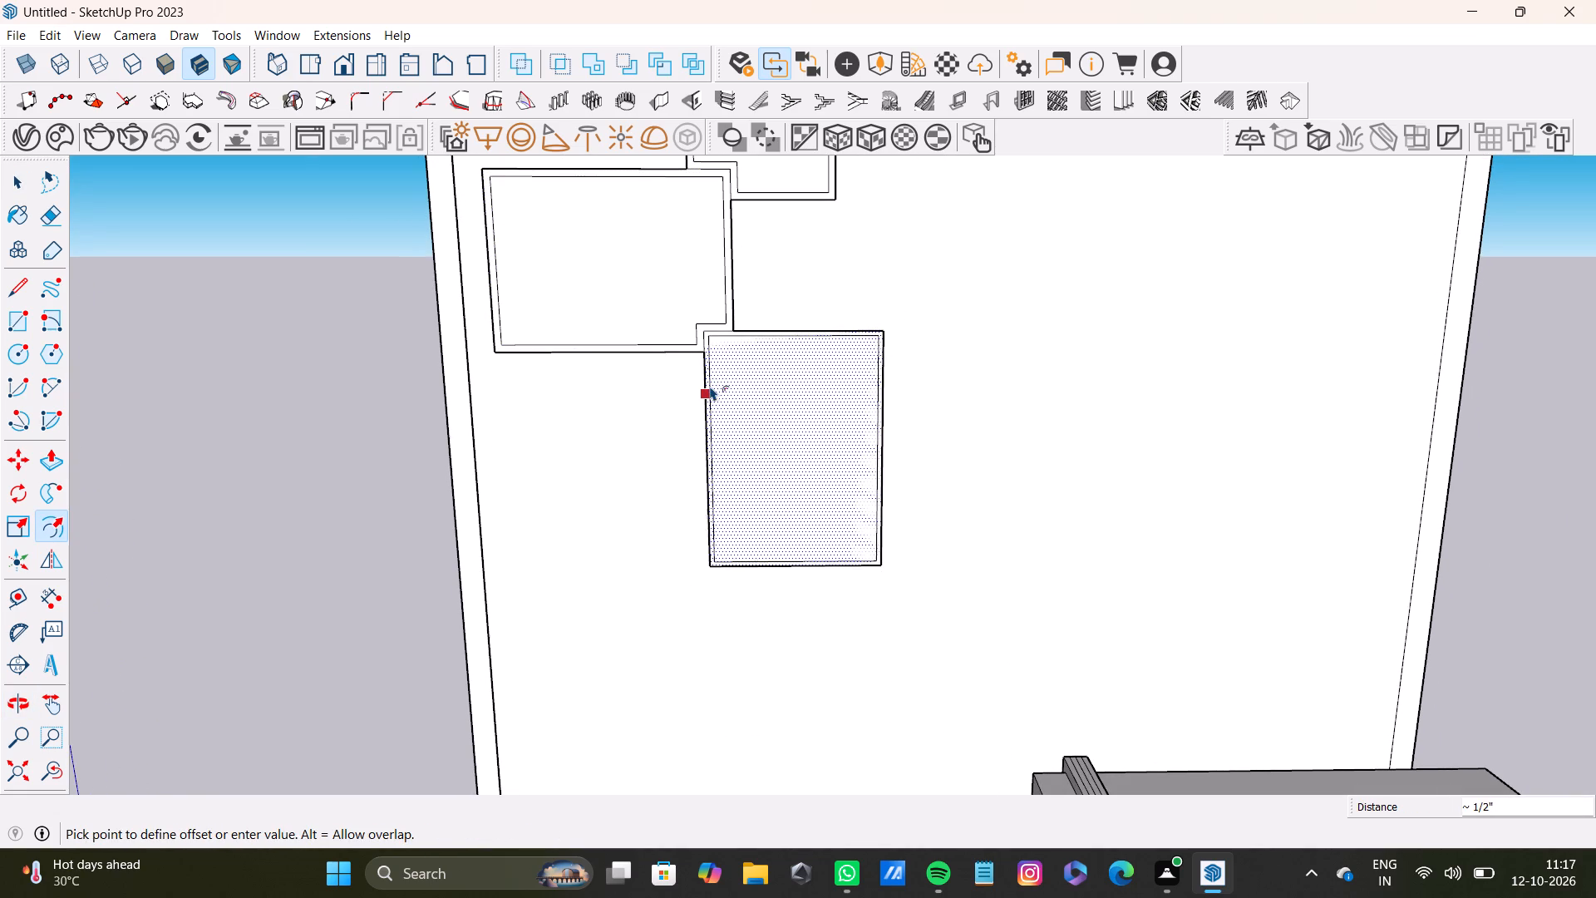
pyautogui.moveTo(710, 386); pyautogui.dragTo(715, 387)
pyautogui.press('space')
pyautogui.scroll(-2, 710, 392)
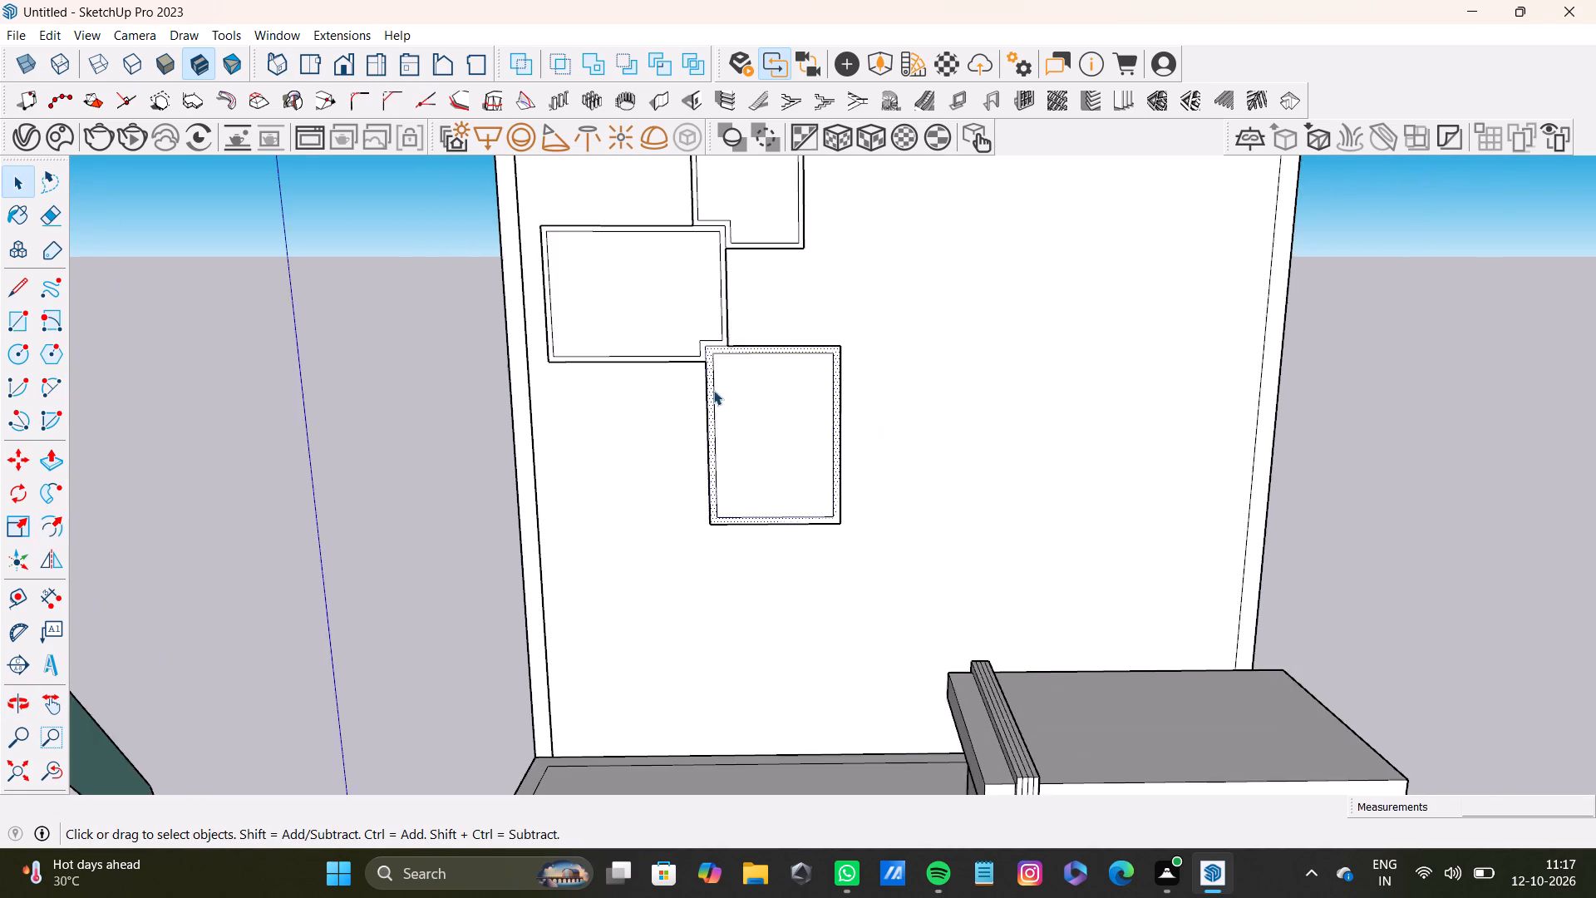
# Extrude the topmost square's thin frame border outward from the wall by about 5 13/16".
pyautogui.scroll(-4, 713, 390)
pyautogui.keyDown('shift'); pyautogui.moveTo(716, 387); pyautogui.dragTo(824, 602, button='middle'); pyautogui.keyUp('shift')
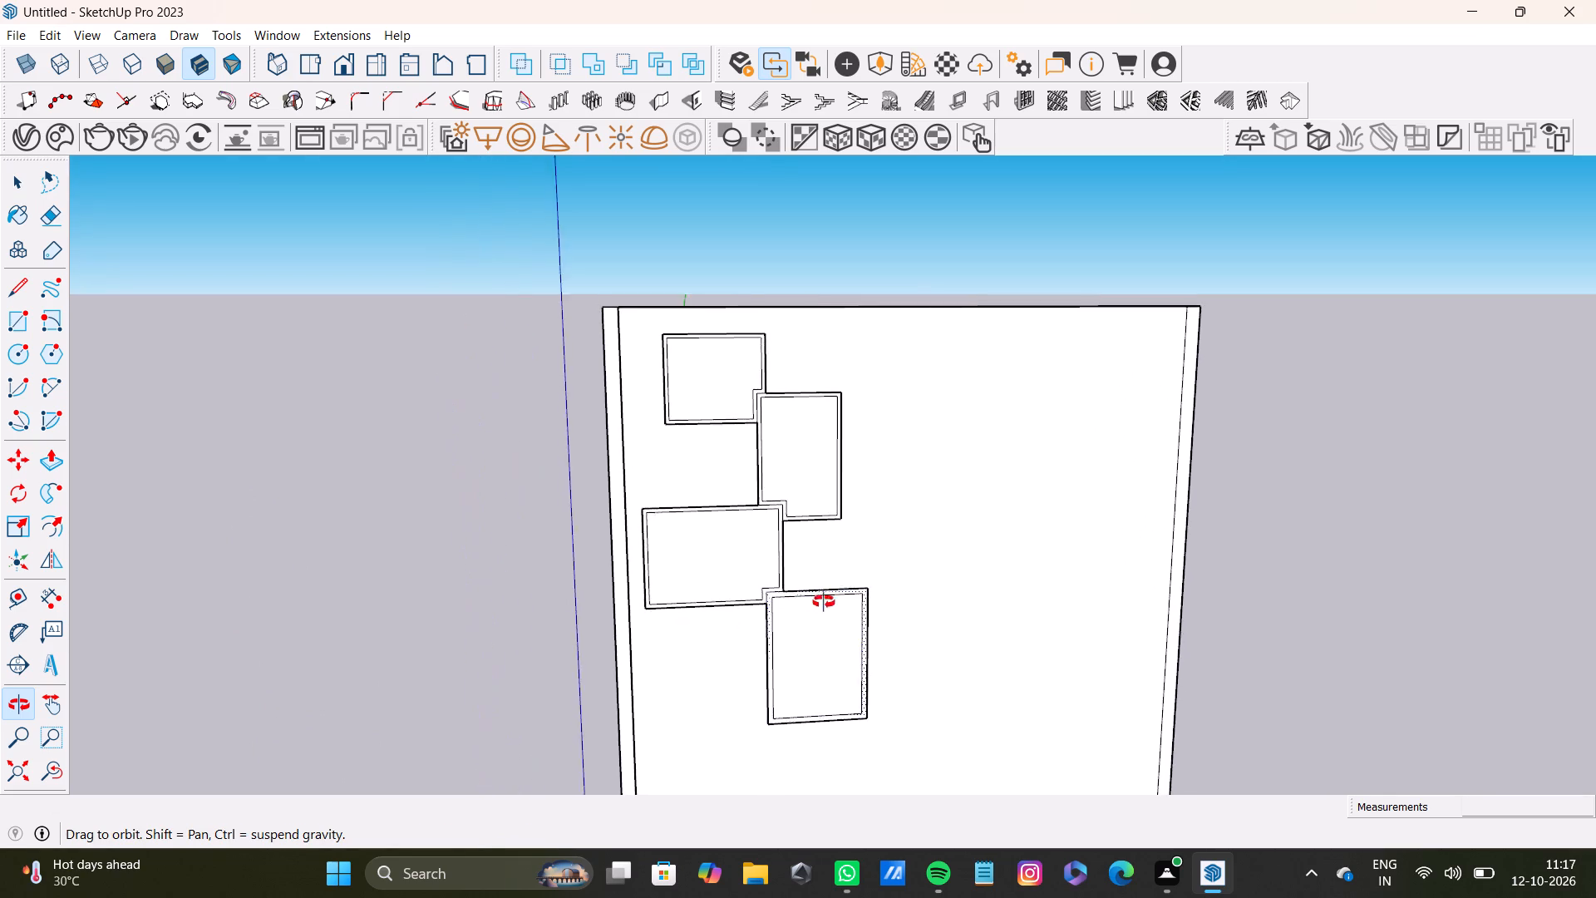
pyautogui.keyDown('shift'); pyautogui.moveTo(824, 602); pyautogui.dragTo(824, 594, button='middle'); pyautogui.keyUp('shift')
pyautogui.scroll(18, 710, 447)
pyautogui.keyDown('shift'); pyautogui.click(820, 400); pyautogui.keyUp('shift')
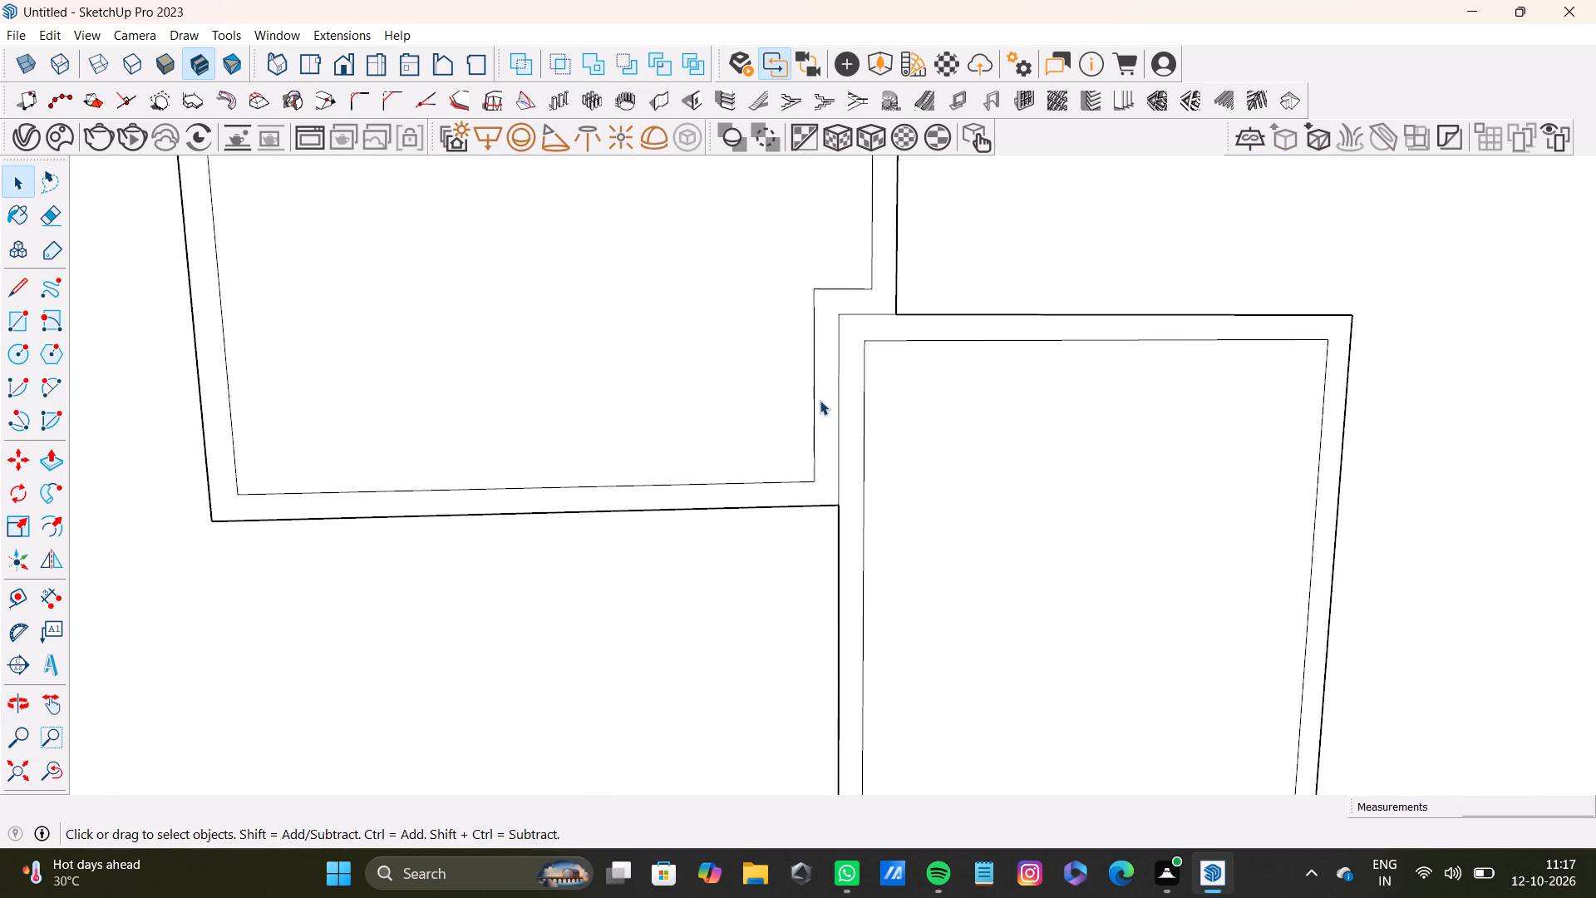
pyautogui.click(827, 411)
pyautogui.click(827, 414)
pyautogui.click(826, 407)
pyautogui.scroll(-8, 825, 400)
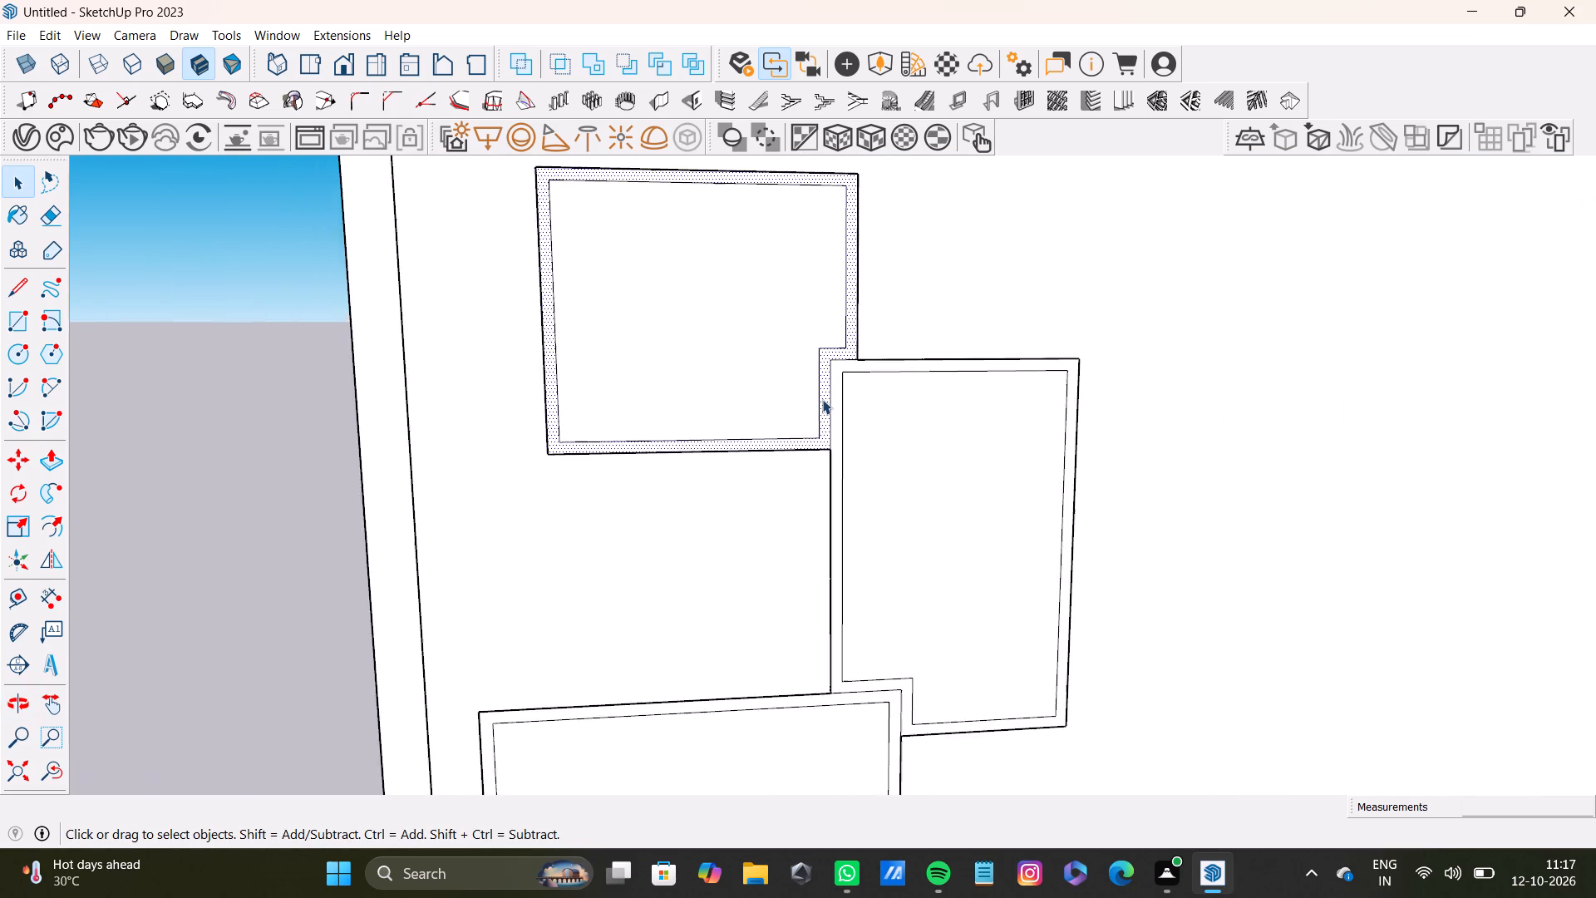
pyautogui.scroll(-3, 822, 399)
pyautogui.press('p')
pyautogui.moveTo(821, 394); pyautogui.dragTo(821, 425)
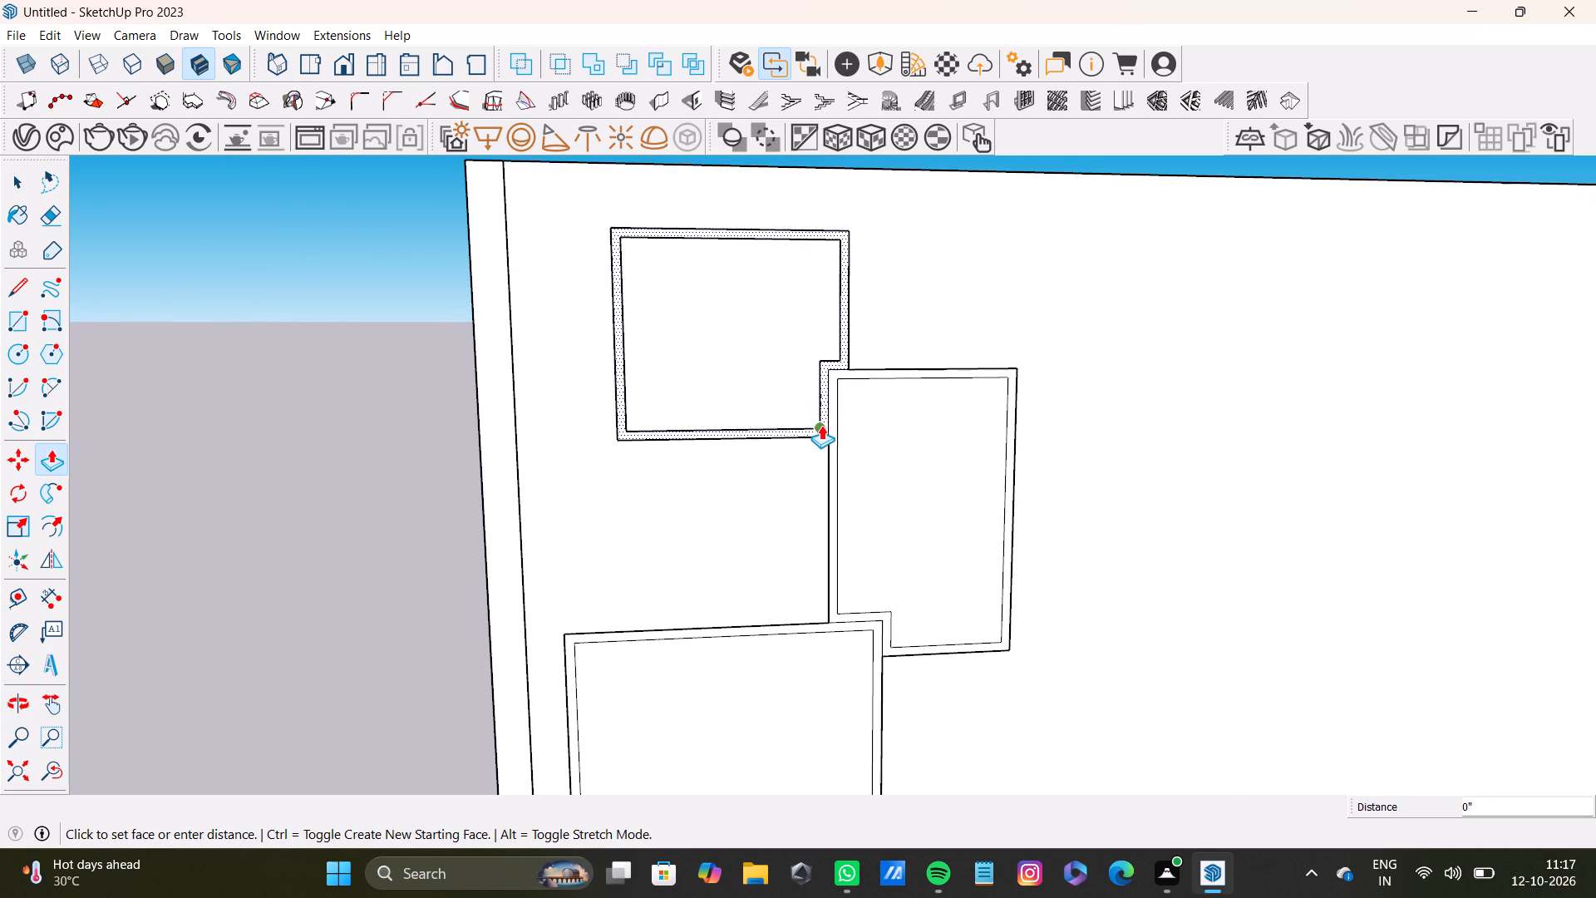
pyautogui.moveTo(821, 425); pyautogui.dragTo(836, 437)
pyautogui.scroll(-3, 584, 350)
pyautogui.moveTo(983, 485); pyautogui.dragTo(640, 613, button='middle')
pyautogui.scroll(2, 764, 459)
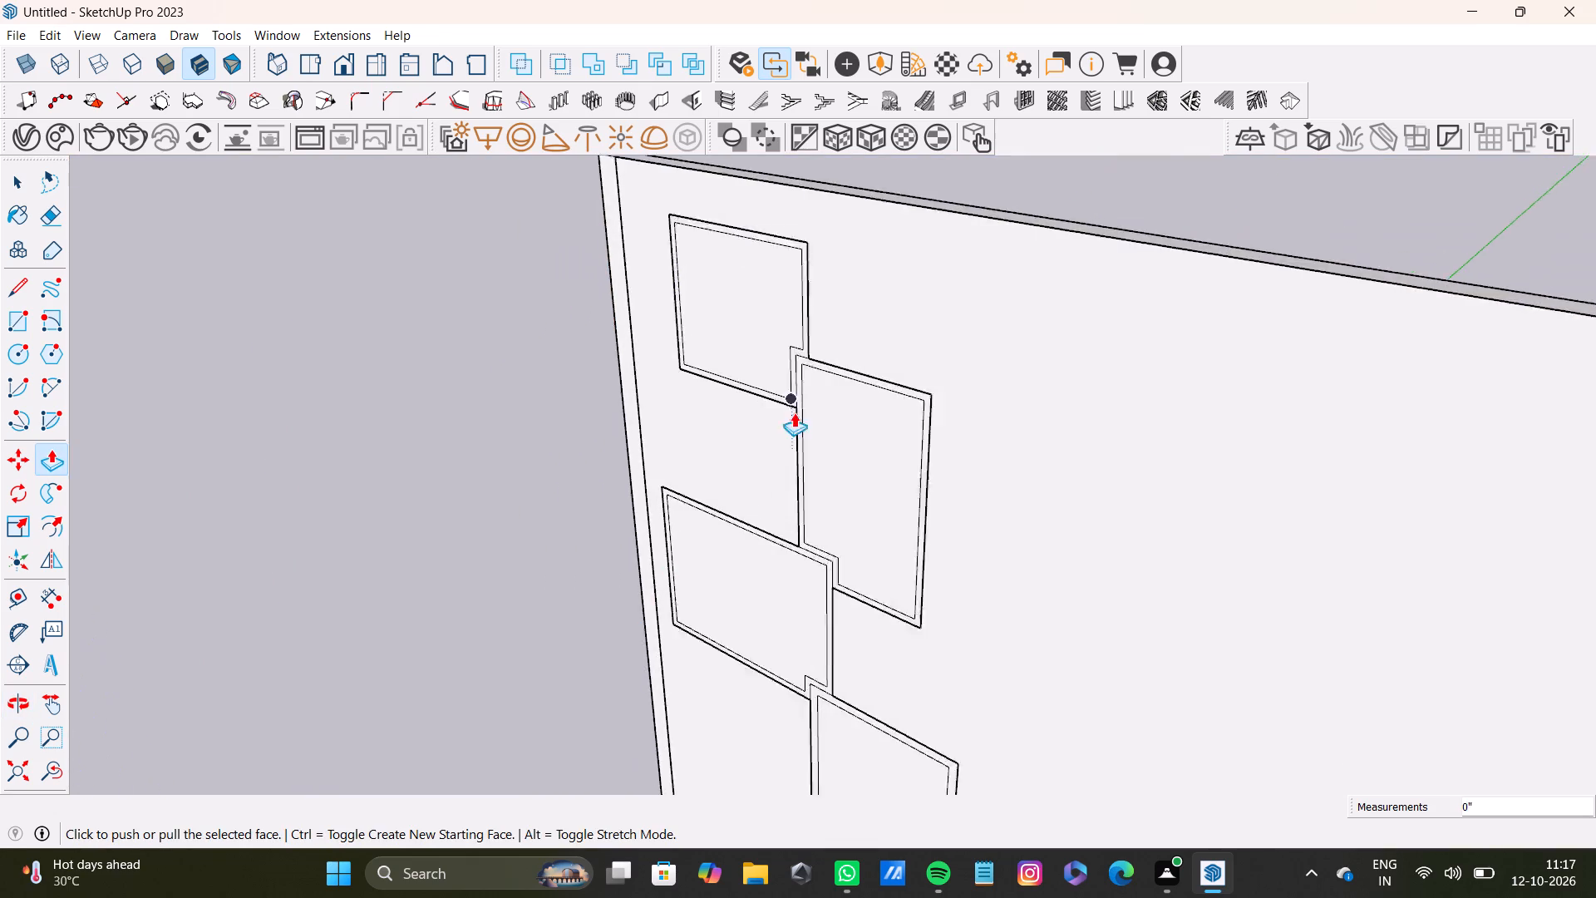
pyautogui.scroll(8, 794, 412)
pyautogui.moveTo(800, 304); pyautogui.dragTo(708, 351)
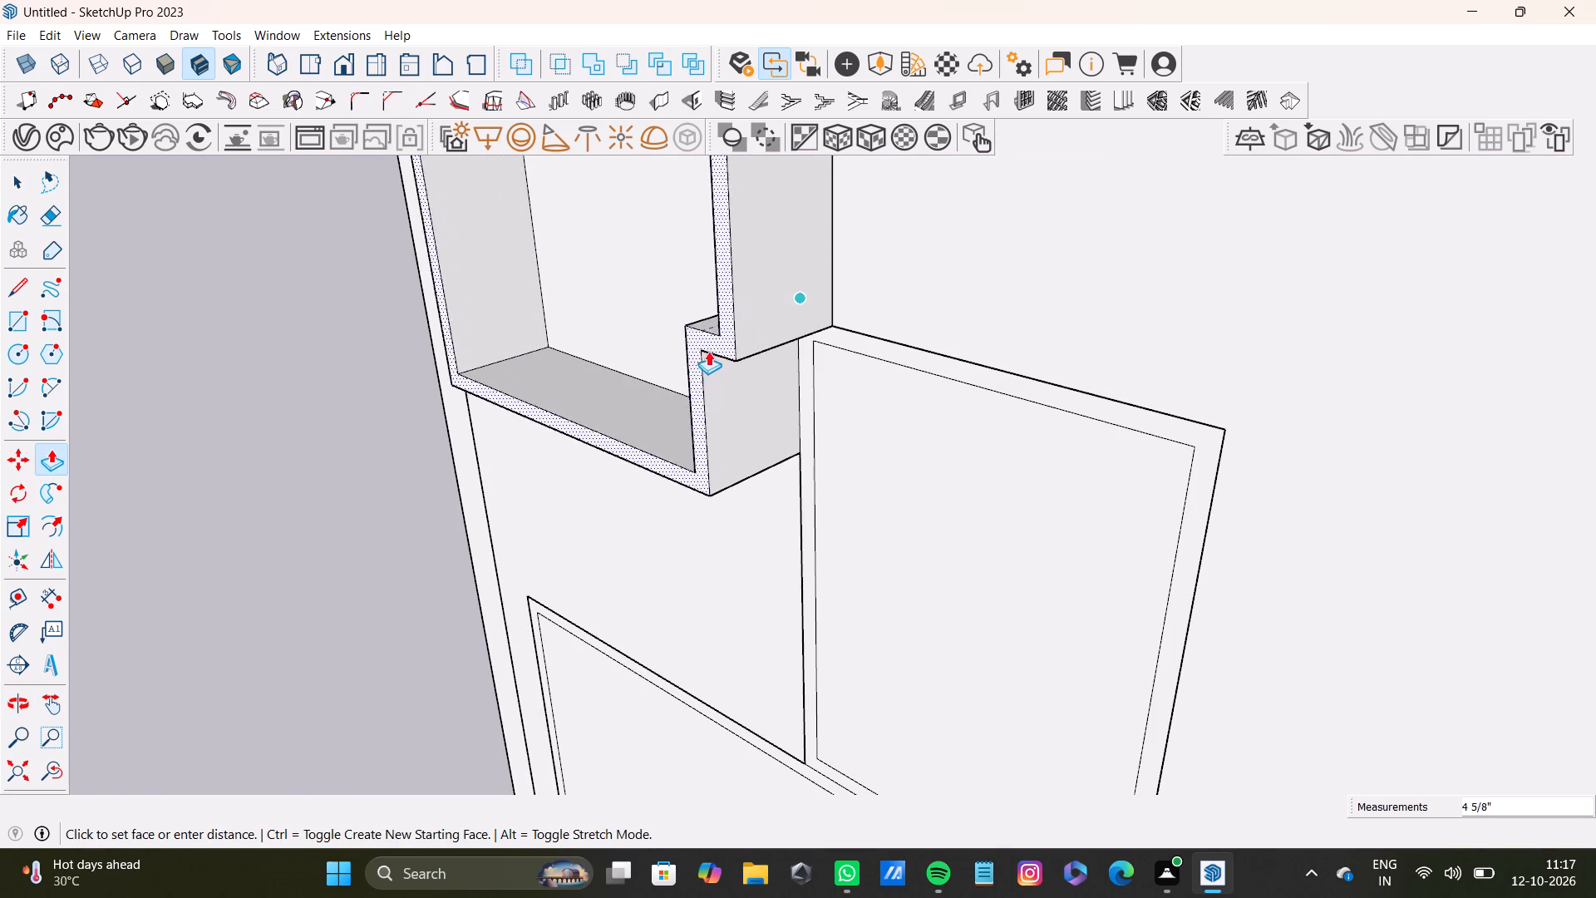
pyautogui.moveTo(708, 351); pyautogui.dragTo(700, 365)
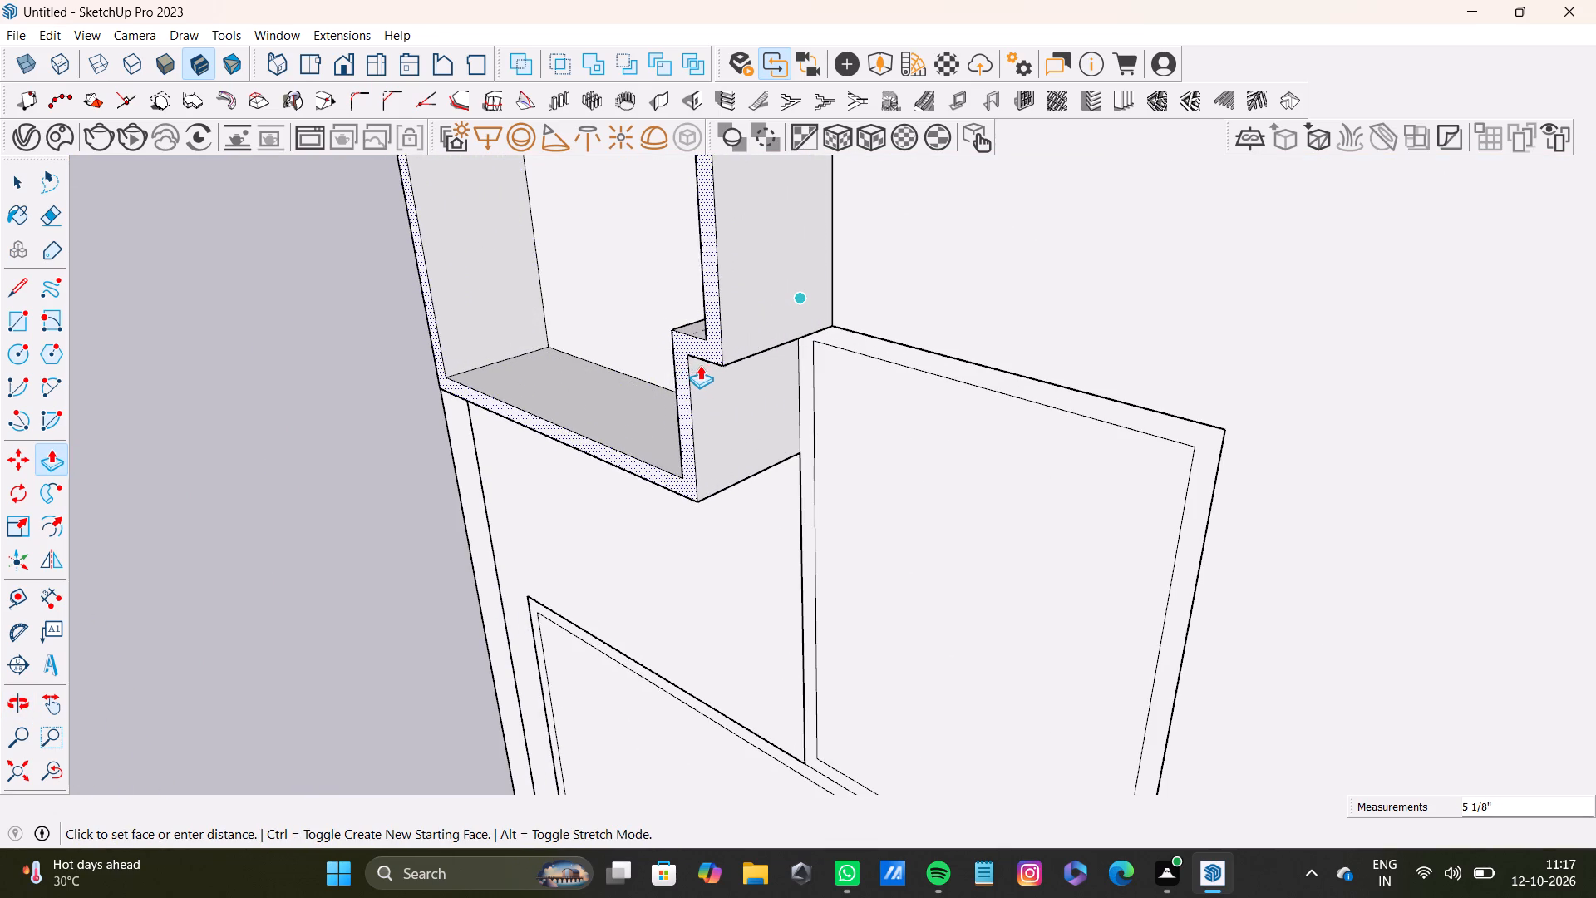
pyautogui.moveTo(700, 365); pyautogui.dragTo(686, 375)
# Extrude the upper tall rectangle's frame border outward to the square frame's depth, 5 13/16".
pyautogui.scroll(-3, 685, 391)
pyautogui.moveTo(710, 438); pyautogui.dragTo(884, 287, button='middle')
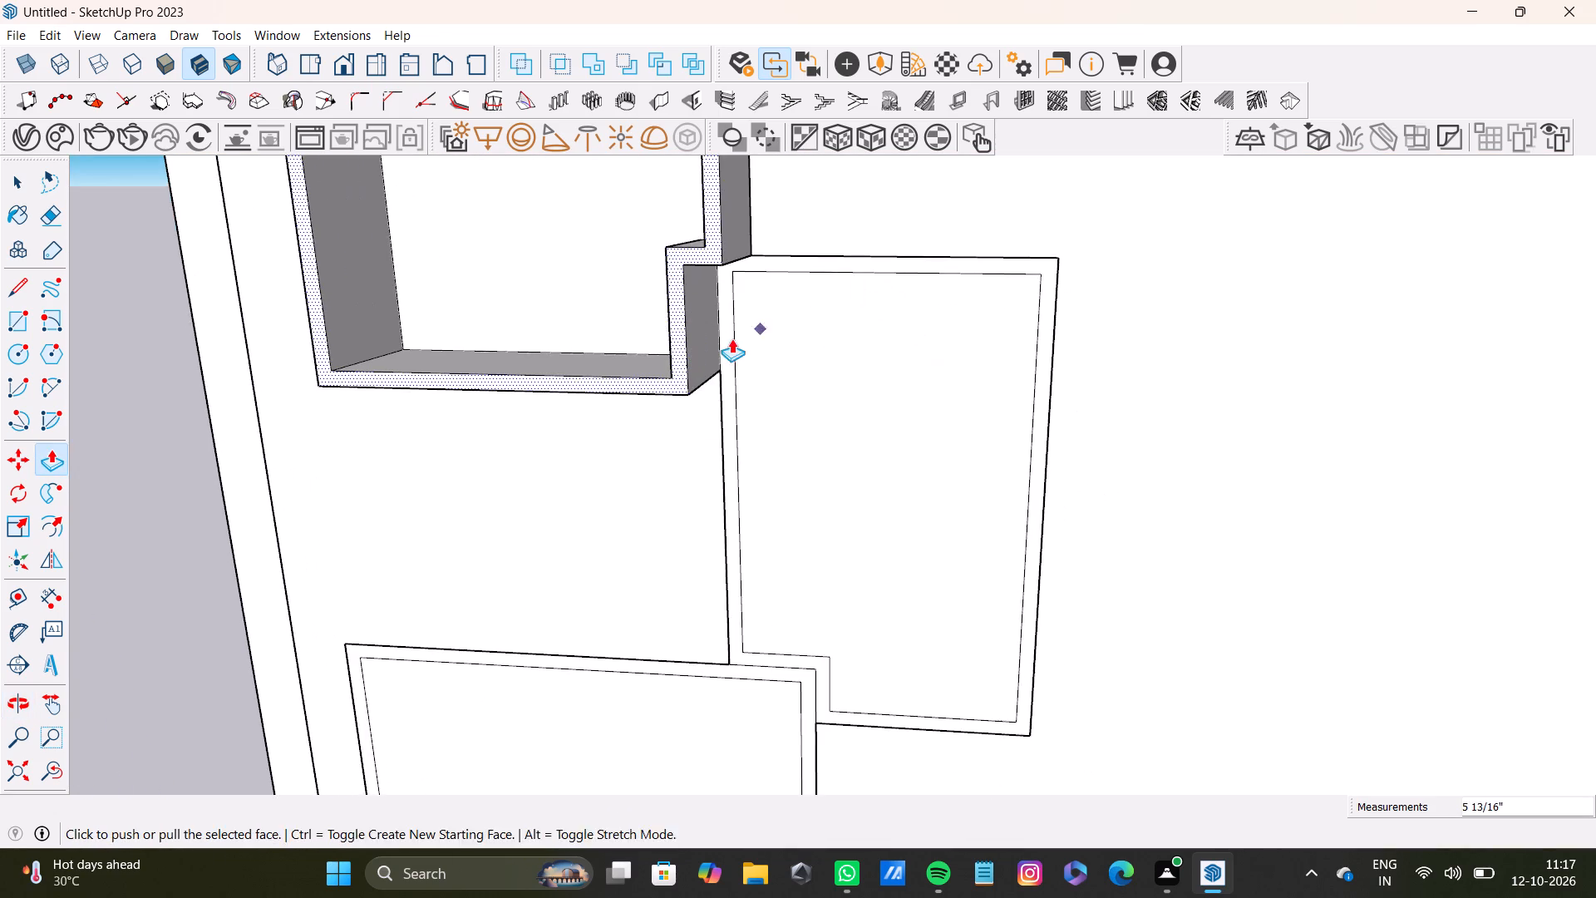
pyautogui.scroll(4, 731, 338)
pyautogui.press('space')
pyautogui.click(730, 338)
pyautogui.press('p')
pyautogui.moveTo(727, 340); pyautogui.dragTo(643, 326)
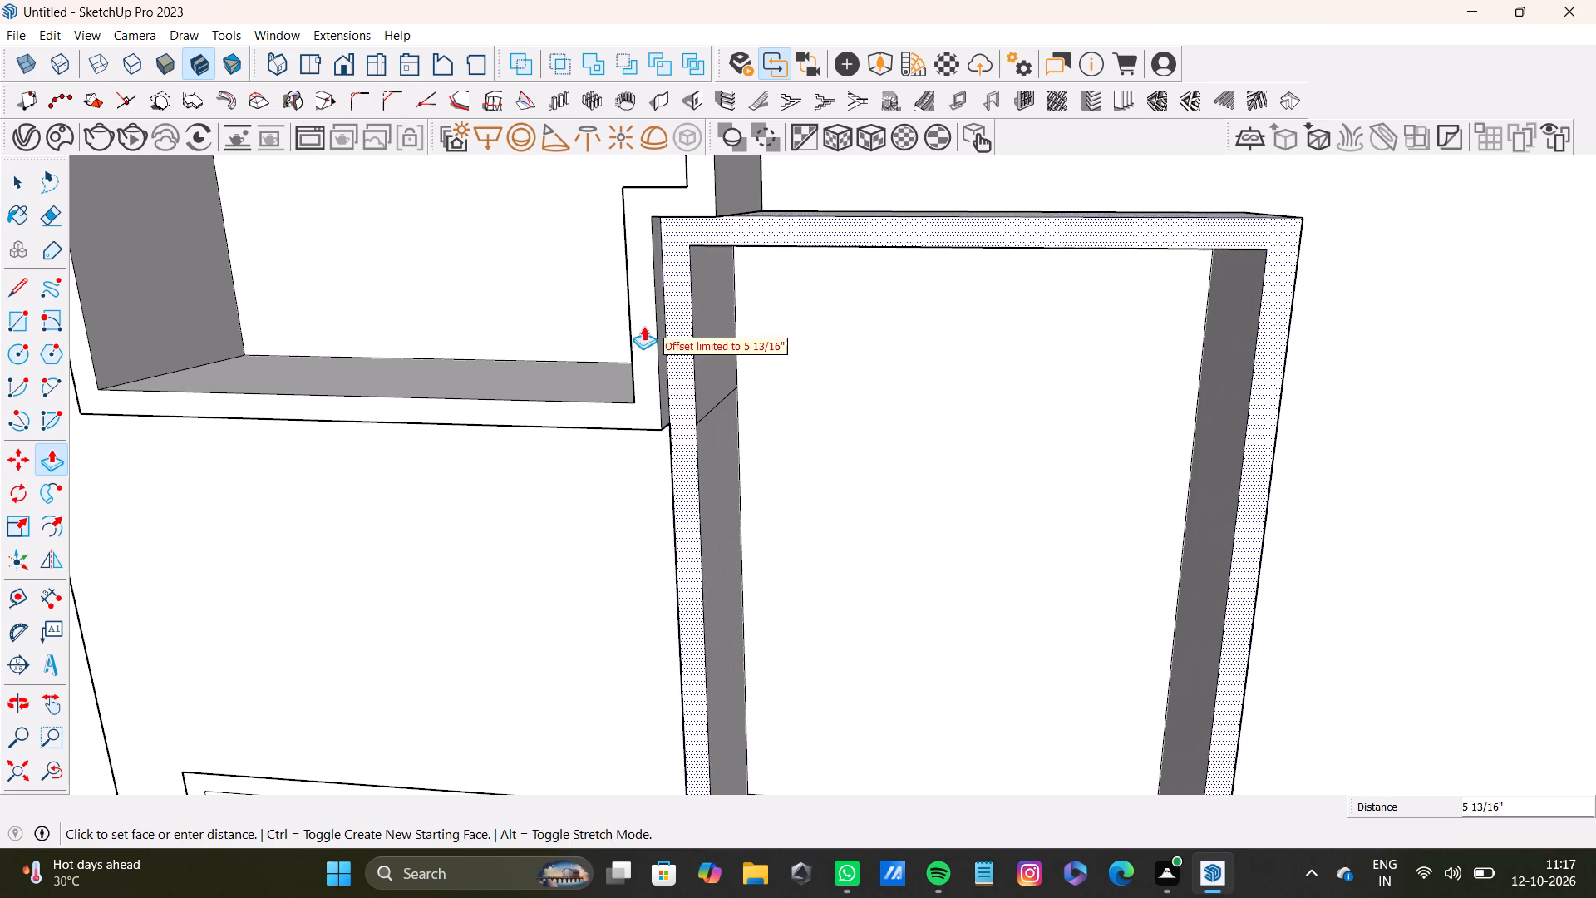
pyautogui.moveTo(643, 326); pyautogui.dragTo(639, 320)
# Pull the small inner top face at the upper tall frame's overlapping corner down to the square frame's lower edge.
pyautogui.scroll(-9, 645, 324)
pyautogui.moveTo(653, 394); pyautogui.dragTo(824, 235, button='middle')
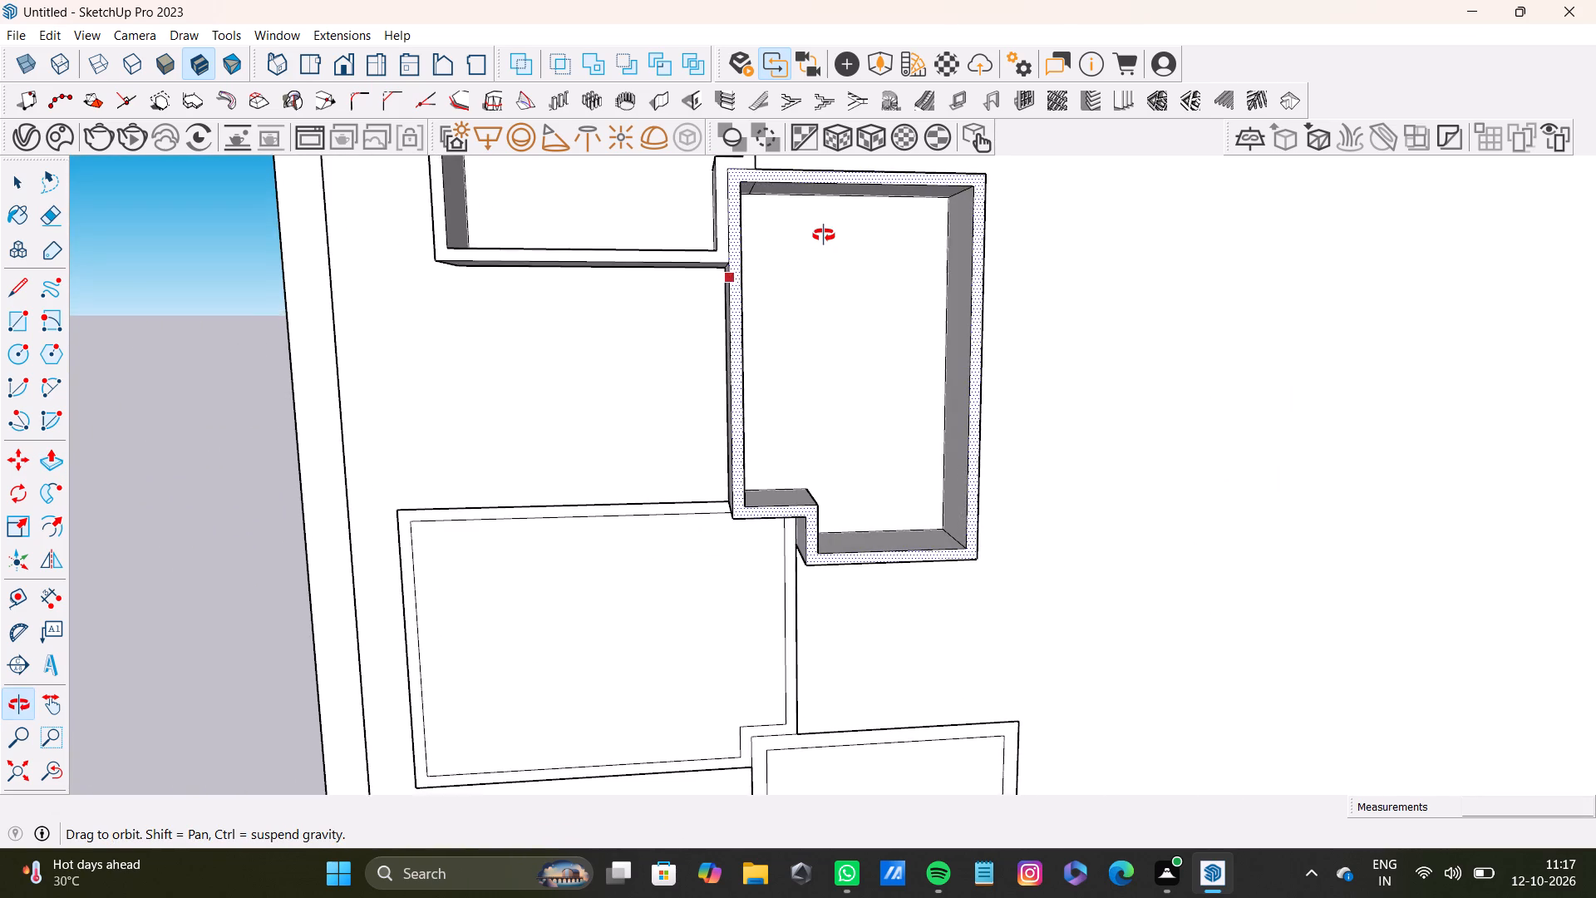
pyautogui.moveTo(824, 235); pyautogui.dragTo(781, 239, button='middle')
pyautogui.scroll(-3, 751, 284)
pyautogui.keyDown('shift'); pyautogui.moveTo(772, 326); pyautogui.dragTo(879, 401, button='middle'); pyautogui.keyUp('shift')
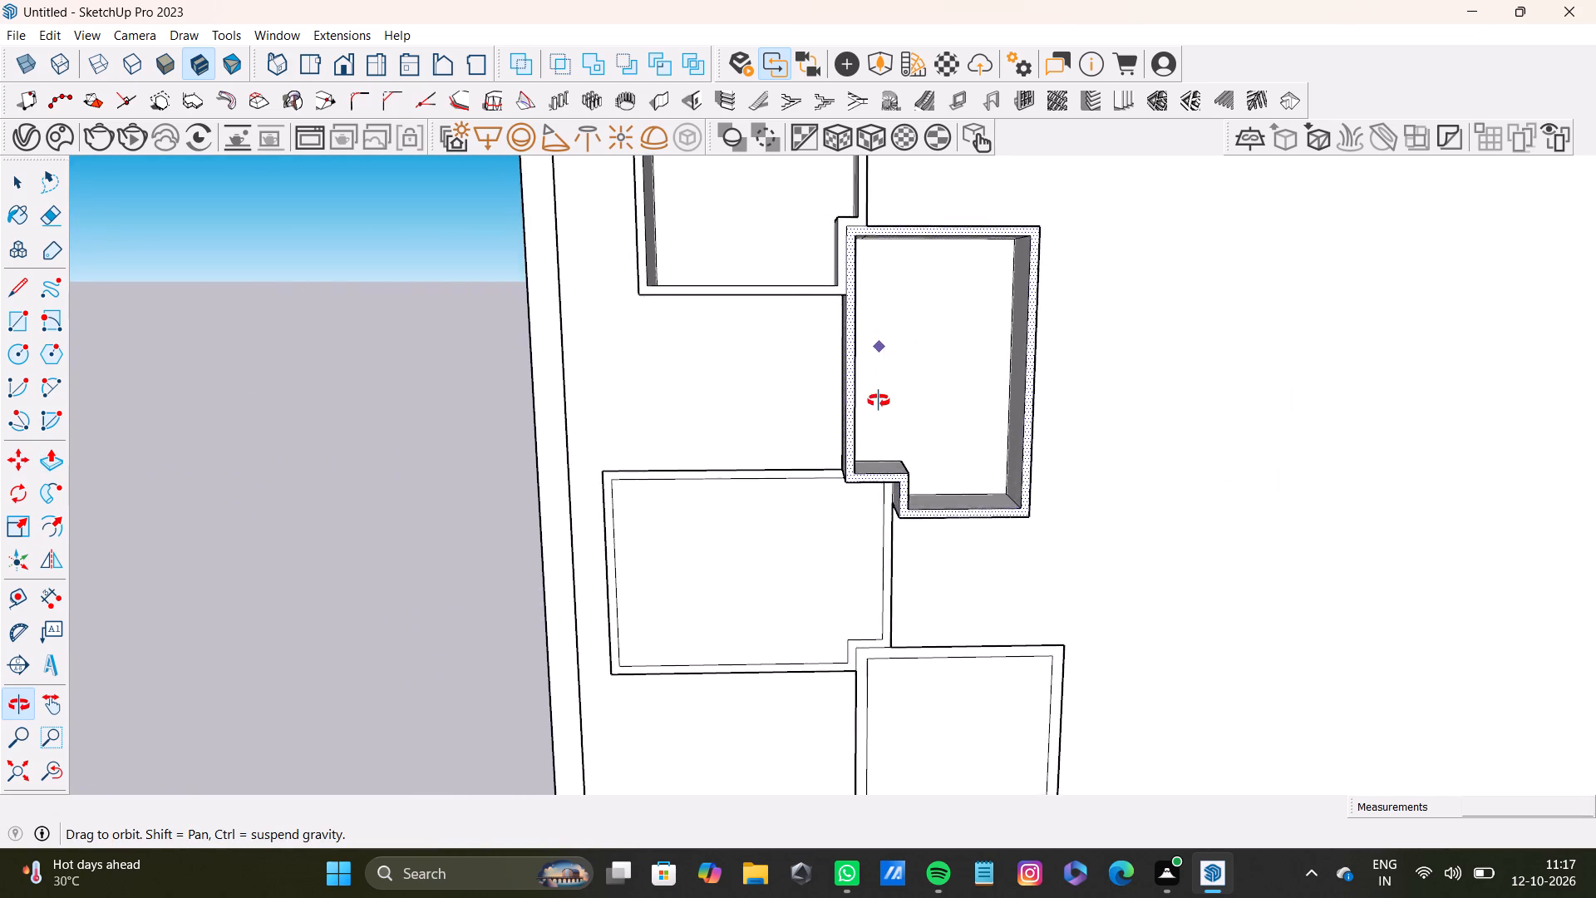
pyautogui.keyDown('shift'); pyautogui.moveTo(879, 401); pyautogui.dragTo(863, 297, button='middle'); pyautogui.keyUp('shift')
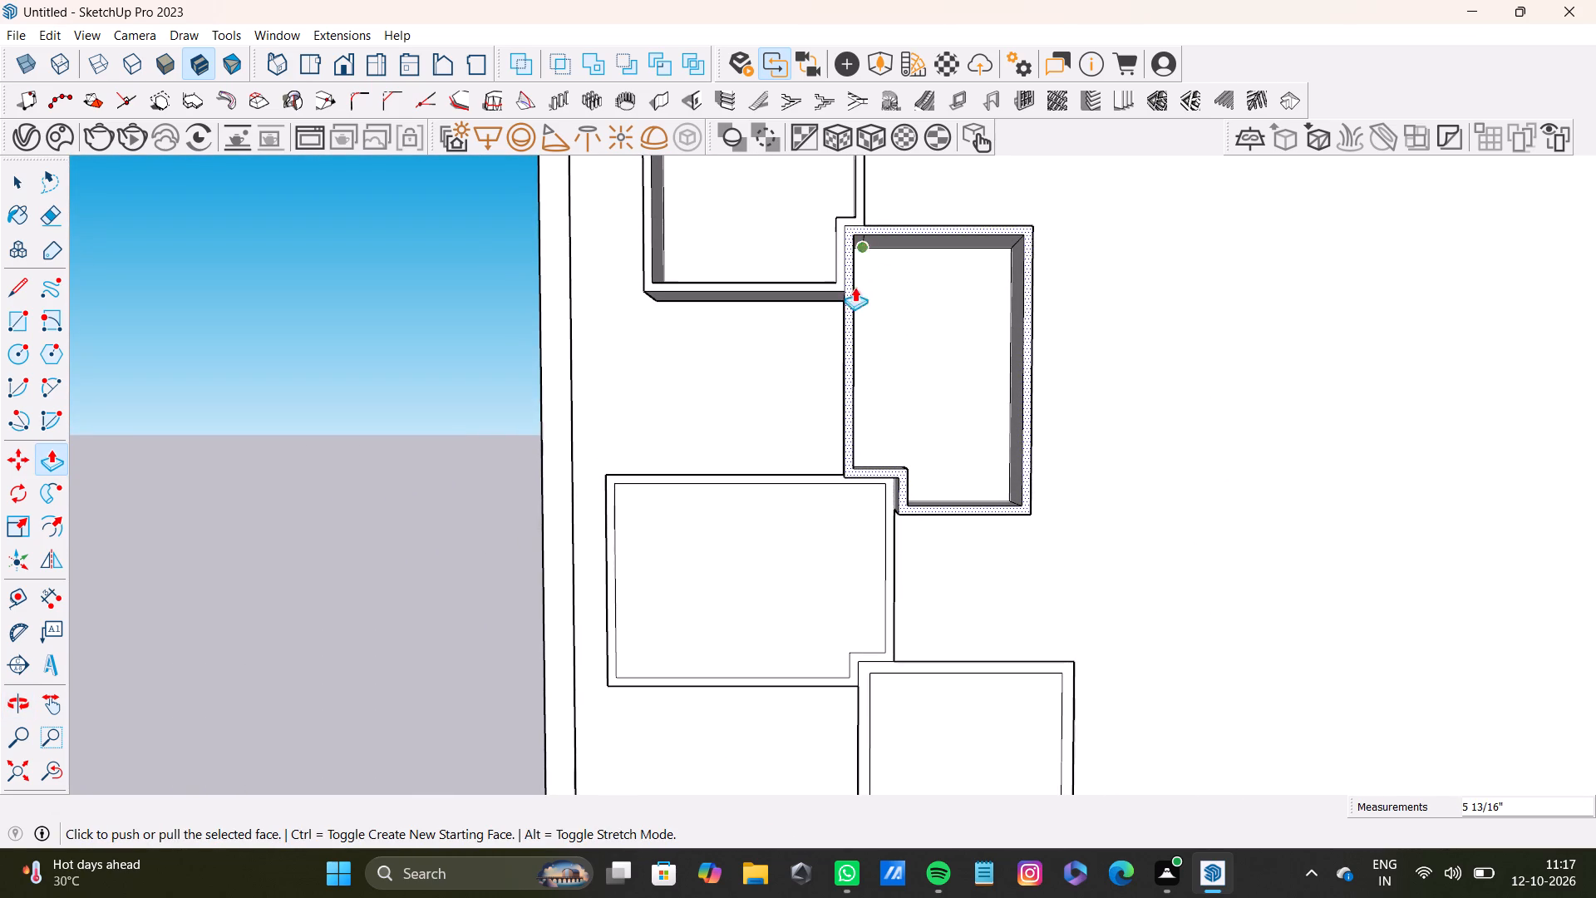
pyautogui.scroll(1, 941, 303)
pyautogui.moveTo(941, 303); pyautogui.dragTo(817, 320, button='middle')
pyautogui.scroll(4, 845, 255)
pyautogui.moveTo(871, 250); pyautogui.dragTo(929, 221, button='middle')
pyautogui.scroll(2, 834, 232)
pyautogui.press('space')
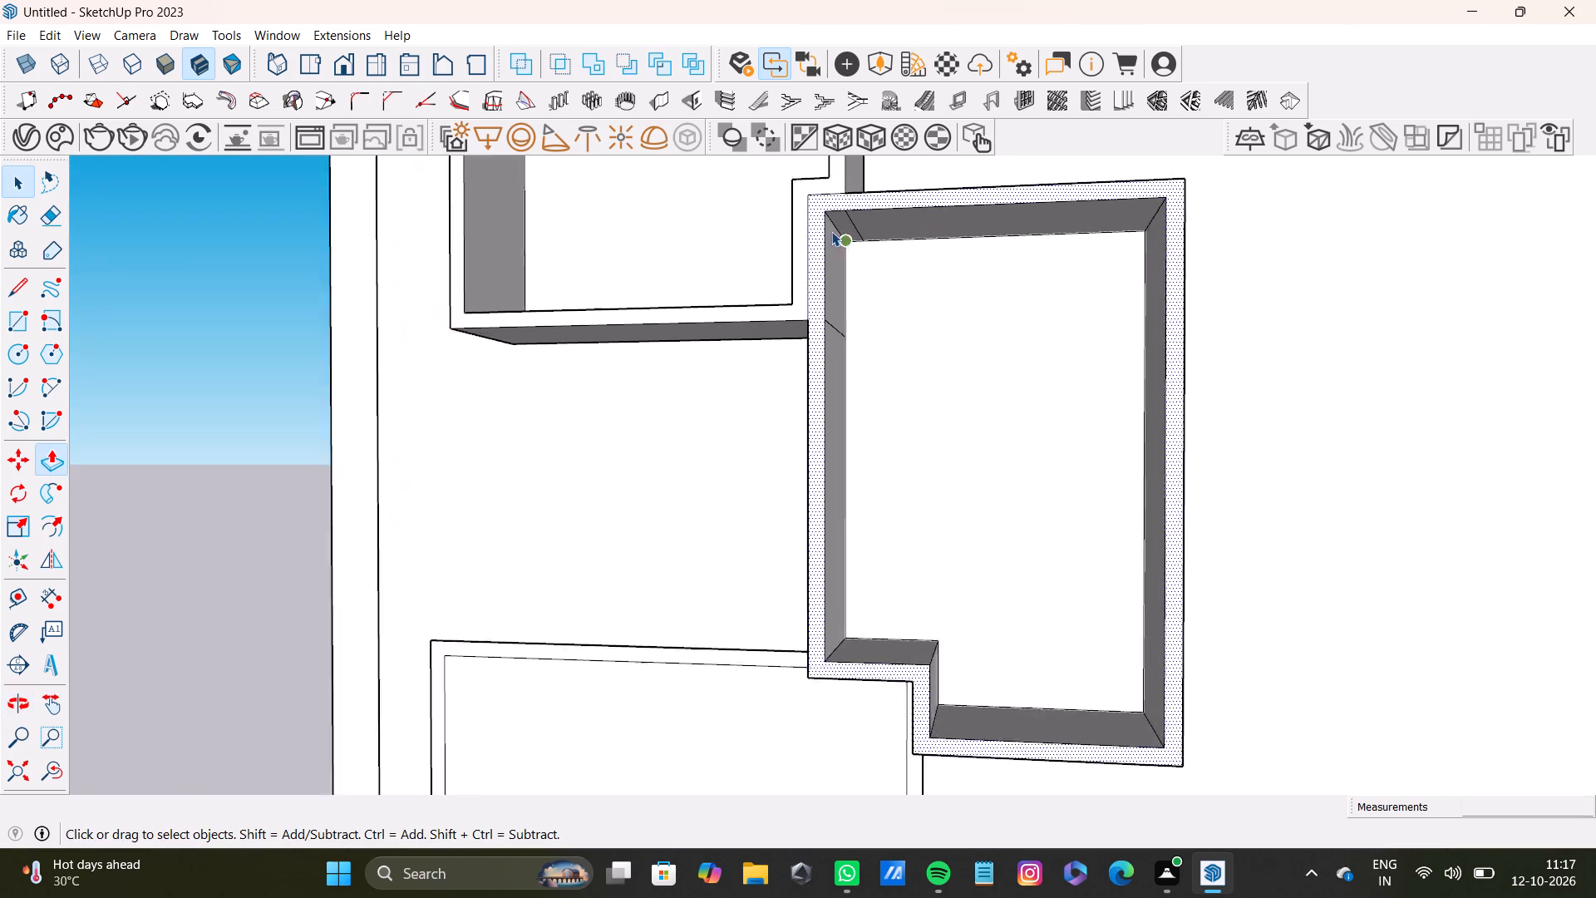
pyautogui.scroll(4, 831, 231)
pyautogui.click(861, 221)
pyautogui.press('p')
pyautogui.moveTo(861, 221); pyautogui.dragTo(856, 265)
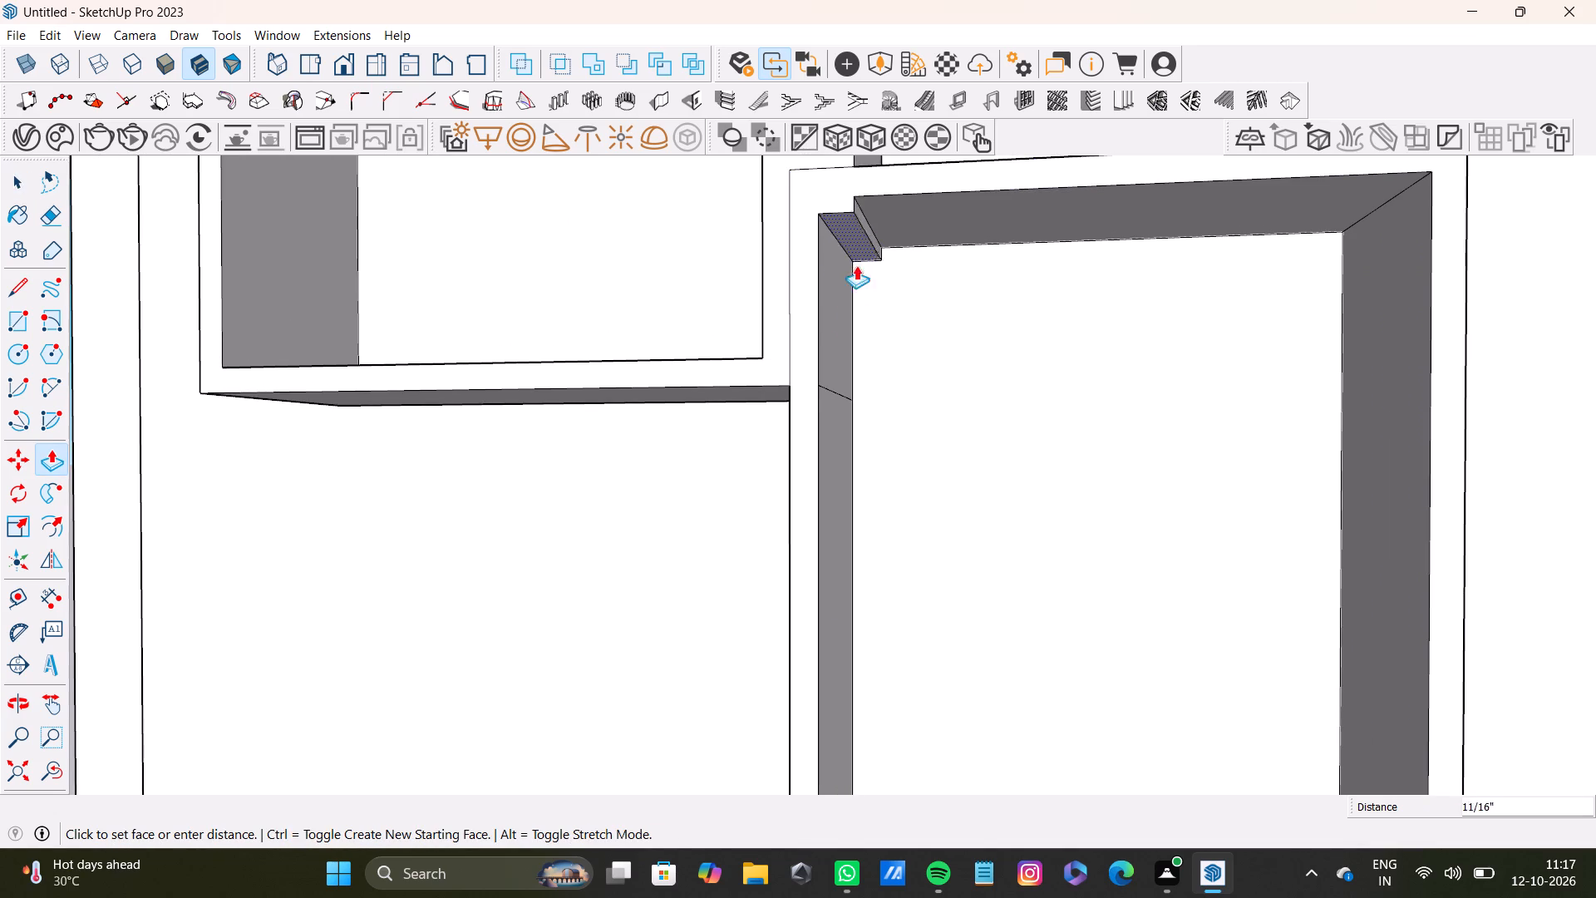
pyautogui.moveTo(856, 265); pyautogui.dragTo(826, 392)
# Examine how the two raised frames meet at their overlapping corner.
pyautogui.scroll(-5, 826, 387)
pyautogui.moveTo(831, 384); pyautogui.dragTo(923, 403, button='middle')
pyautogui.press('space')
pyautogui.click(809, 274)
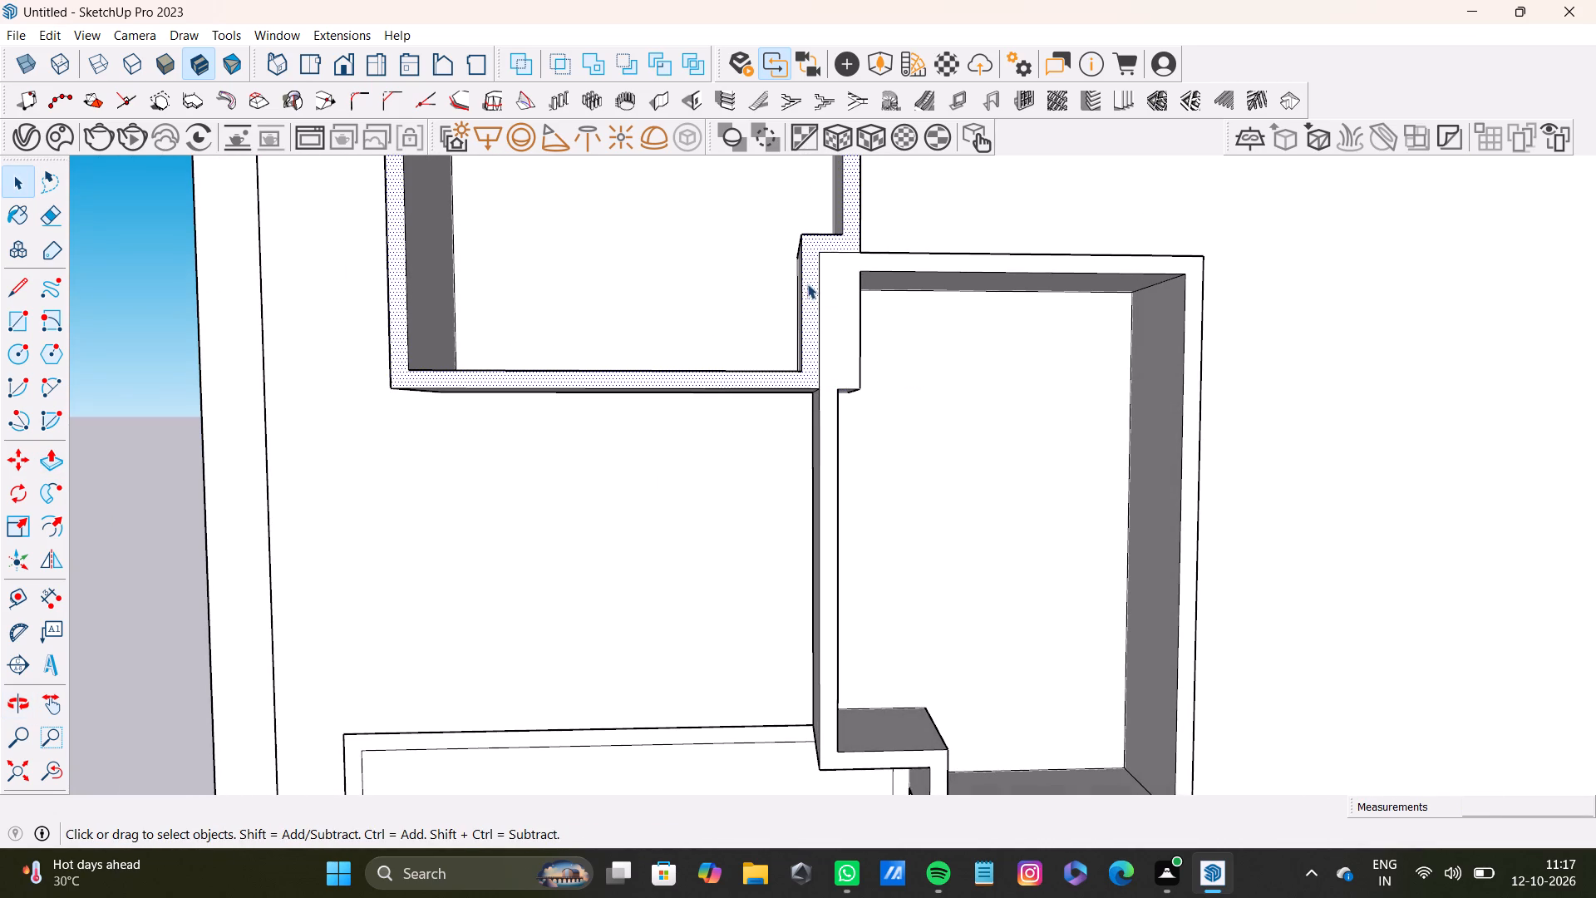
pyautogui.scroll(-4, 820, 278)
pyautogui.scroll(1, 822, 280)
pyautogui.moveTo(830, 280); pyautogui.dragTo(879, 451, button='middle')
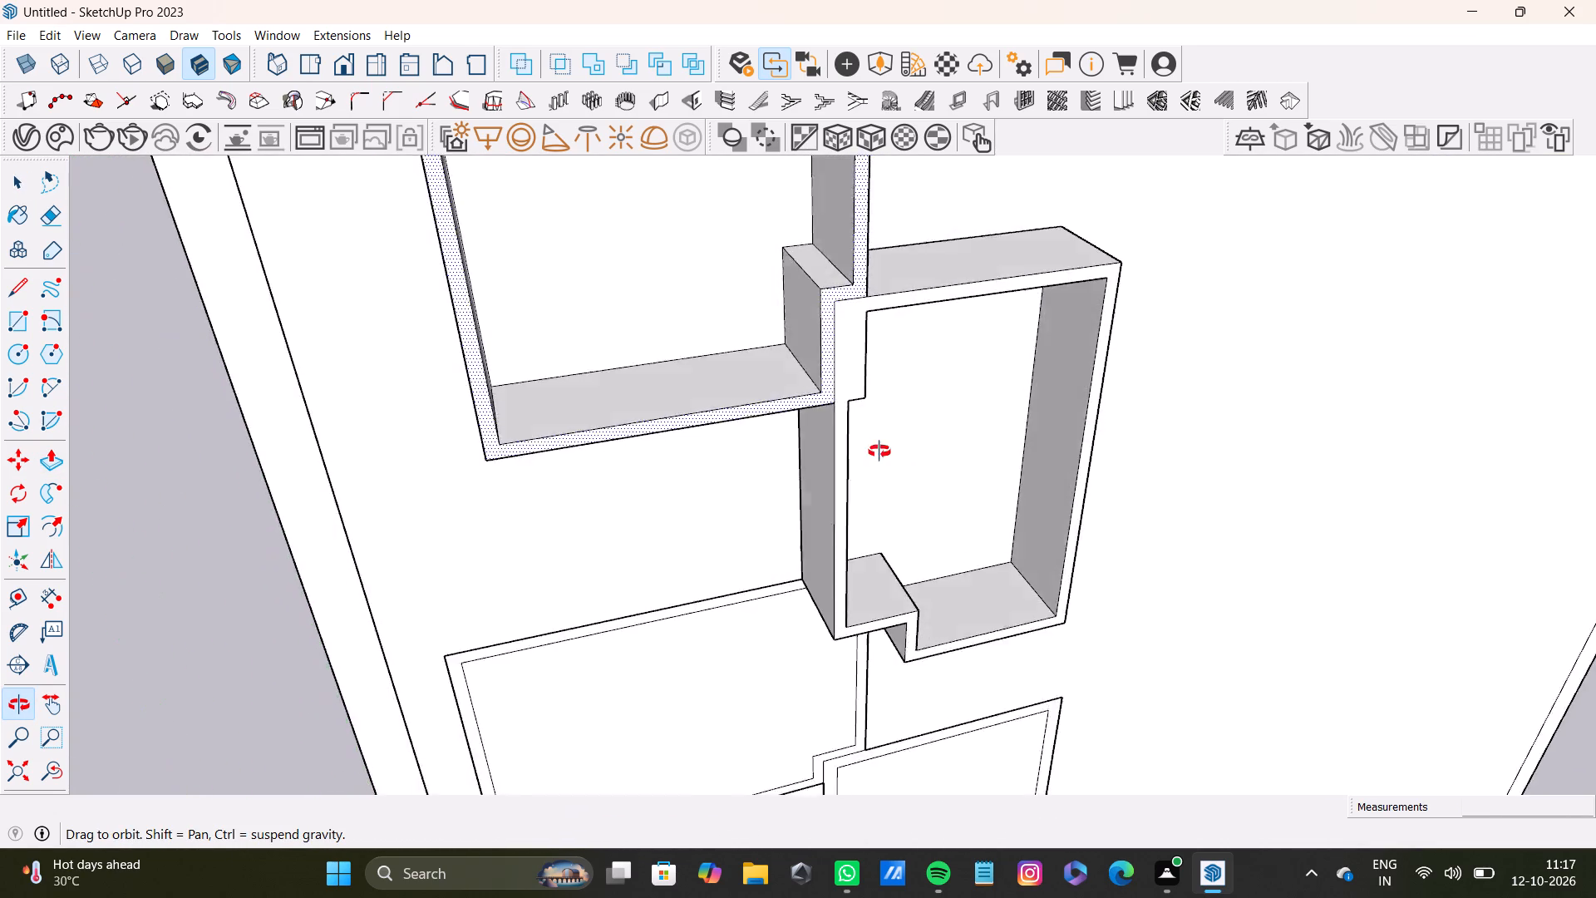
pyautogui.moveTo(879, 451); pyautogui.dragTo(814, 387, button='middle')
pyautogui.moveTo(814, 387); pyautogui.dragTo(777, 366, button='middle')
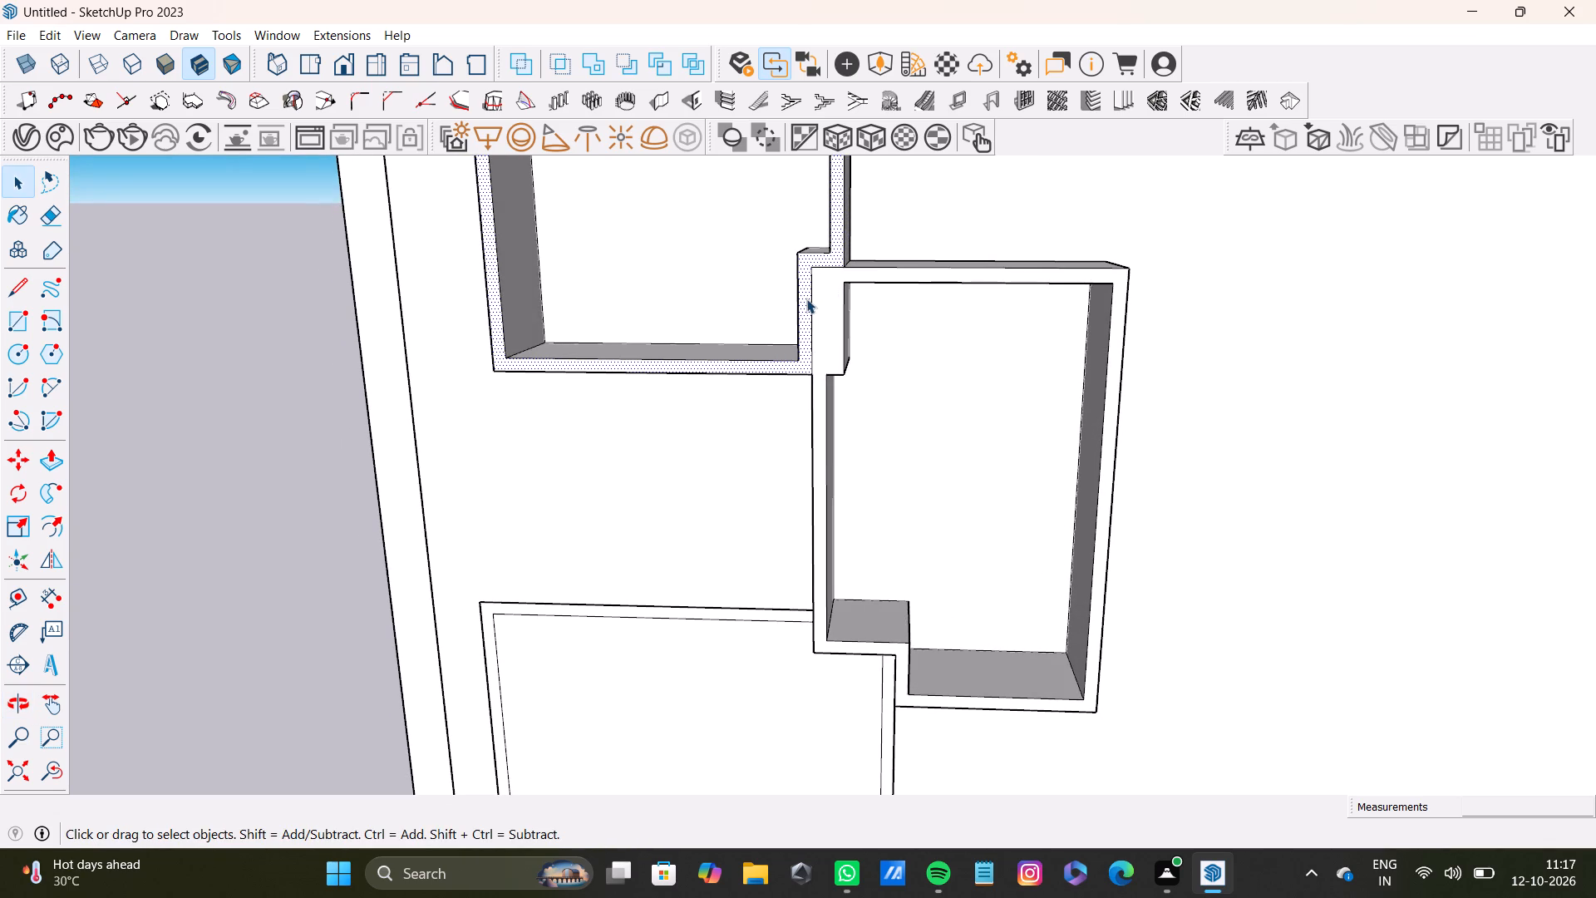
pyautogui.scroll(-3, 809, 294)
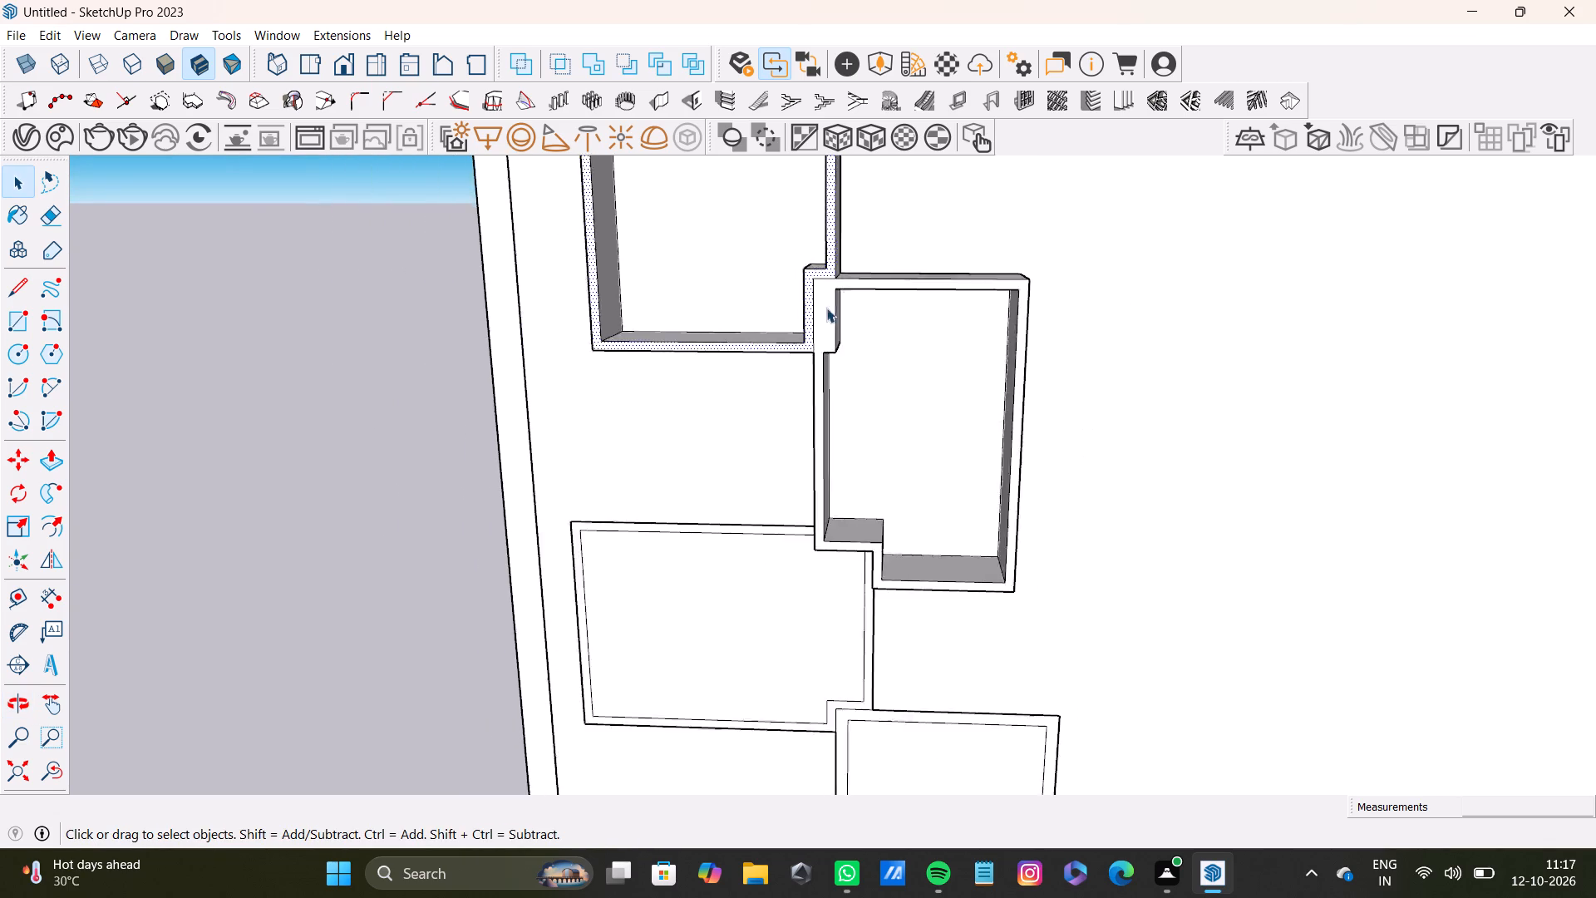
pyautogui.scroll(-6, 826, 308)
pyautogui.keyDown('shift'); pyautogui.moveTo(825, 332); pyautogui.dragTo(950, 320, button='middle'); pyautogui.keyUp('shift')
# Undo the extrusions, the border offsets and the other rectangles back to the plain topmost square on the panel.
pyautogui.hotkey('ctrl', 'z')
pyautogui.hotkey('ctrl', 'z')
pyautogui.hotkey('ctrl', 'z')
pyautogui.hotkey('ctrl', 'z')
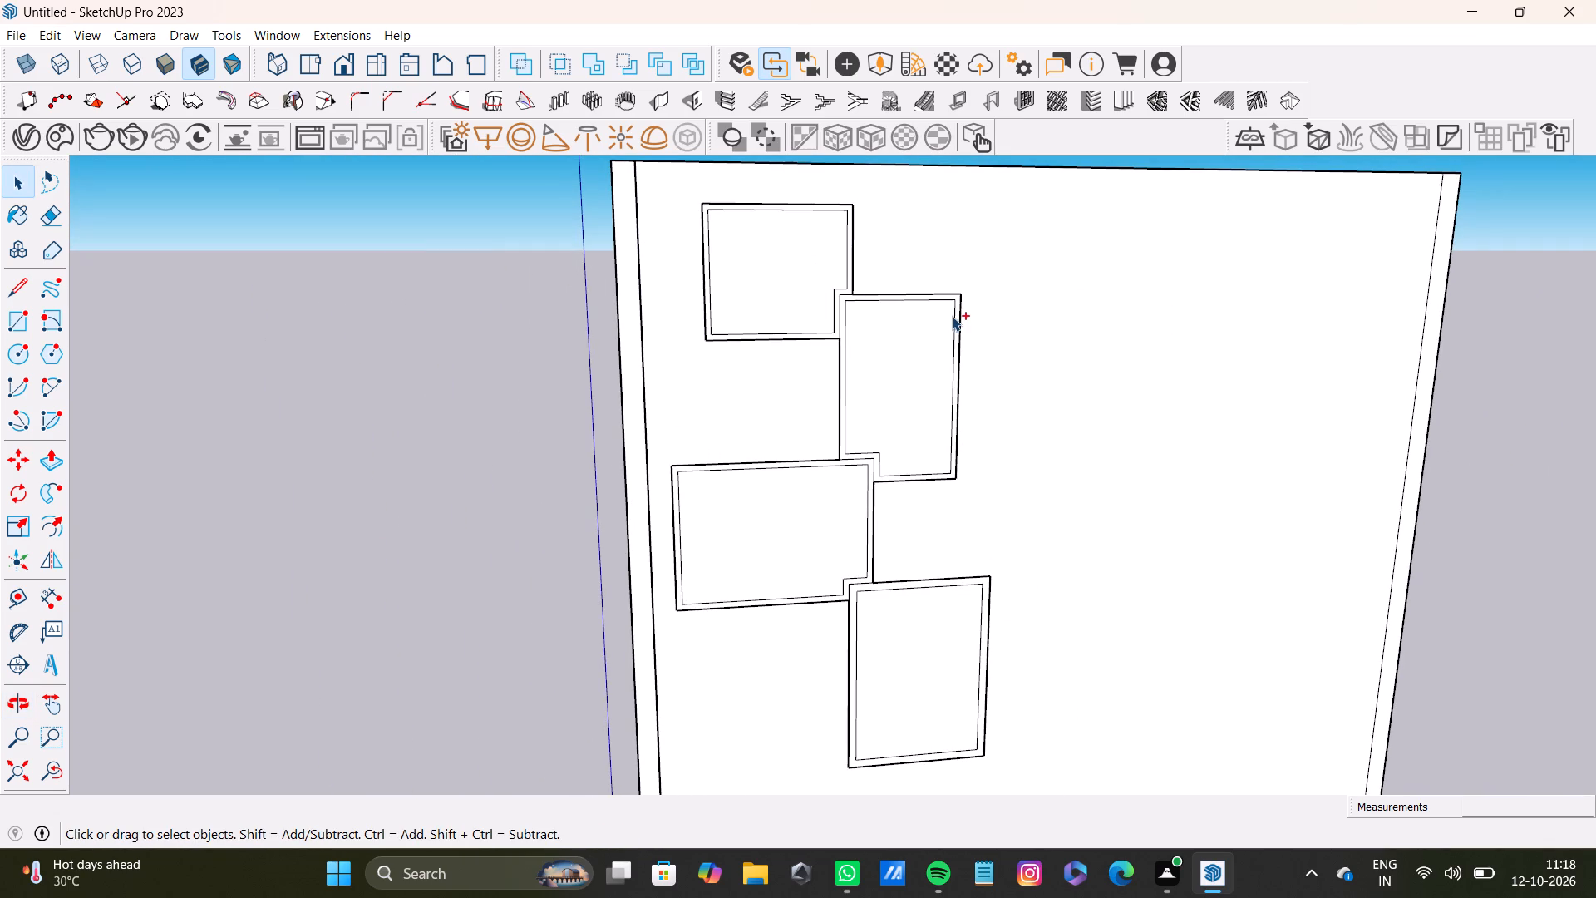
pyautogui.hotkey('ctrl', 'z')
pyautogui.hotkey('ctrl', 'z')
pyautogui.hotkey('ctrl', 'z')
pyautogui.hotkey('ctrl', 'z')
pyautogui.hotkey('ctrl', 'z')
pyautogui.hotkey('ctrl', 'z')
pyautogui.hotkey('ctrl', 'z')
pyautogui.hotkey('ctrl', 'z')
pyautogui.hotkey('ctrl', 'z')
pyautogui.hotkey('ctrl', 'z')
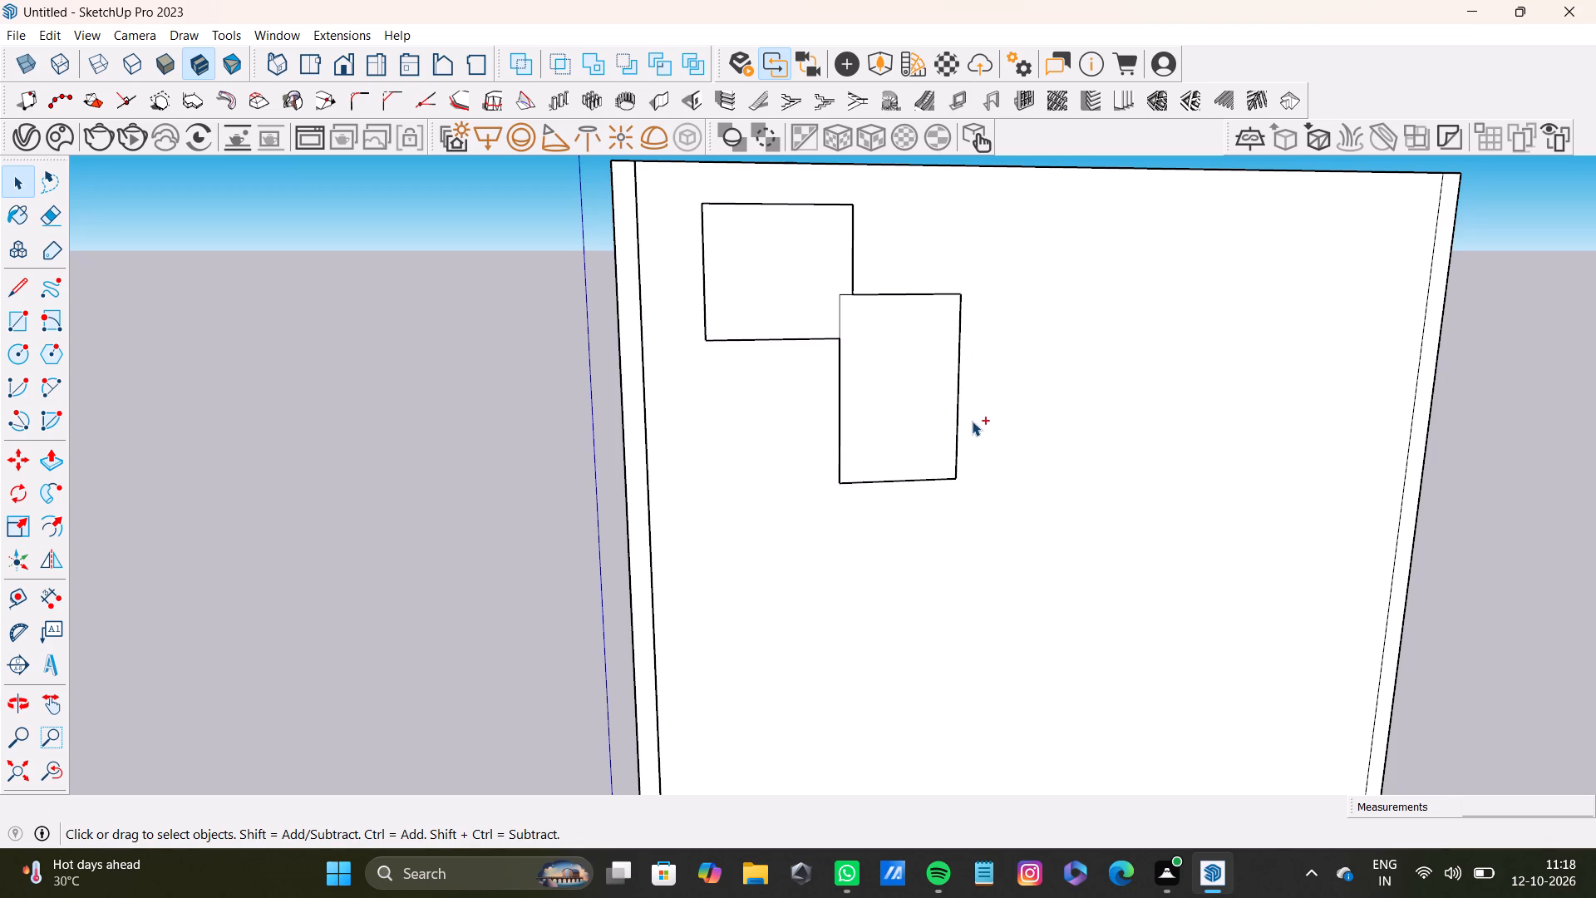
pyautogui.hotkey('ctrl', 'z')
pyautogui.hotkey('ctrl', 'z')
pyautogui.hotkey('ctrl', 'z')
# Make a group from the topmost square's face and its edges.
pyautogui.scroll(-4, 784, 330)
pyautogui.moveTo(825, 307); pyautogui.dragTo(770, 338, button='middle')
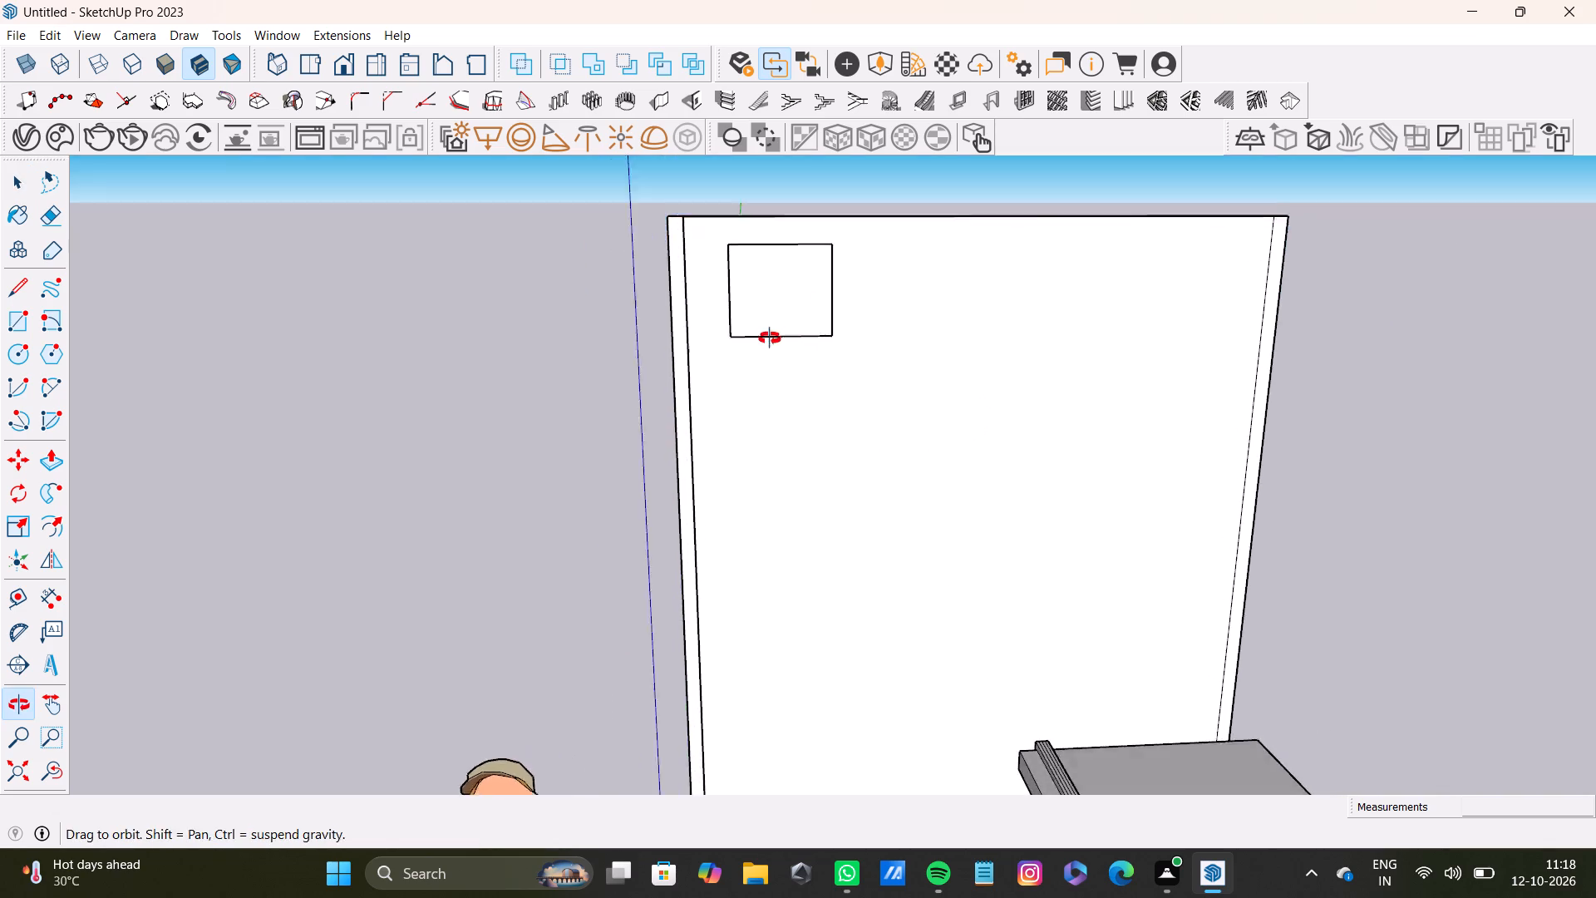
pyautogui.moveTo(770, 338); pyautogui.dragTo(772, 331, button='middle')
pyautogui.scroll(4, 784, 308)
pyautogui.keyDown('shift'); pyautogui.moveTo(800, 307); pyautogui.dragTo(758, 375, button='middle'); pyautogui.keyUp('shift')
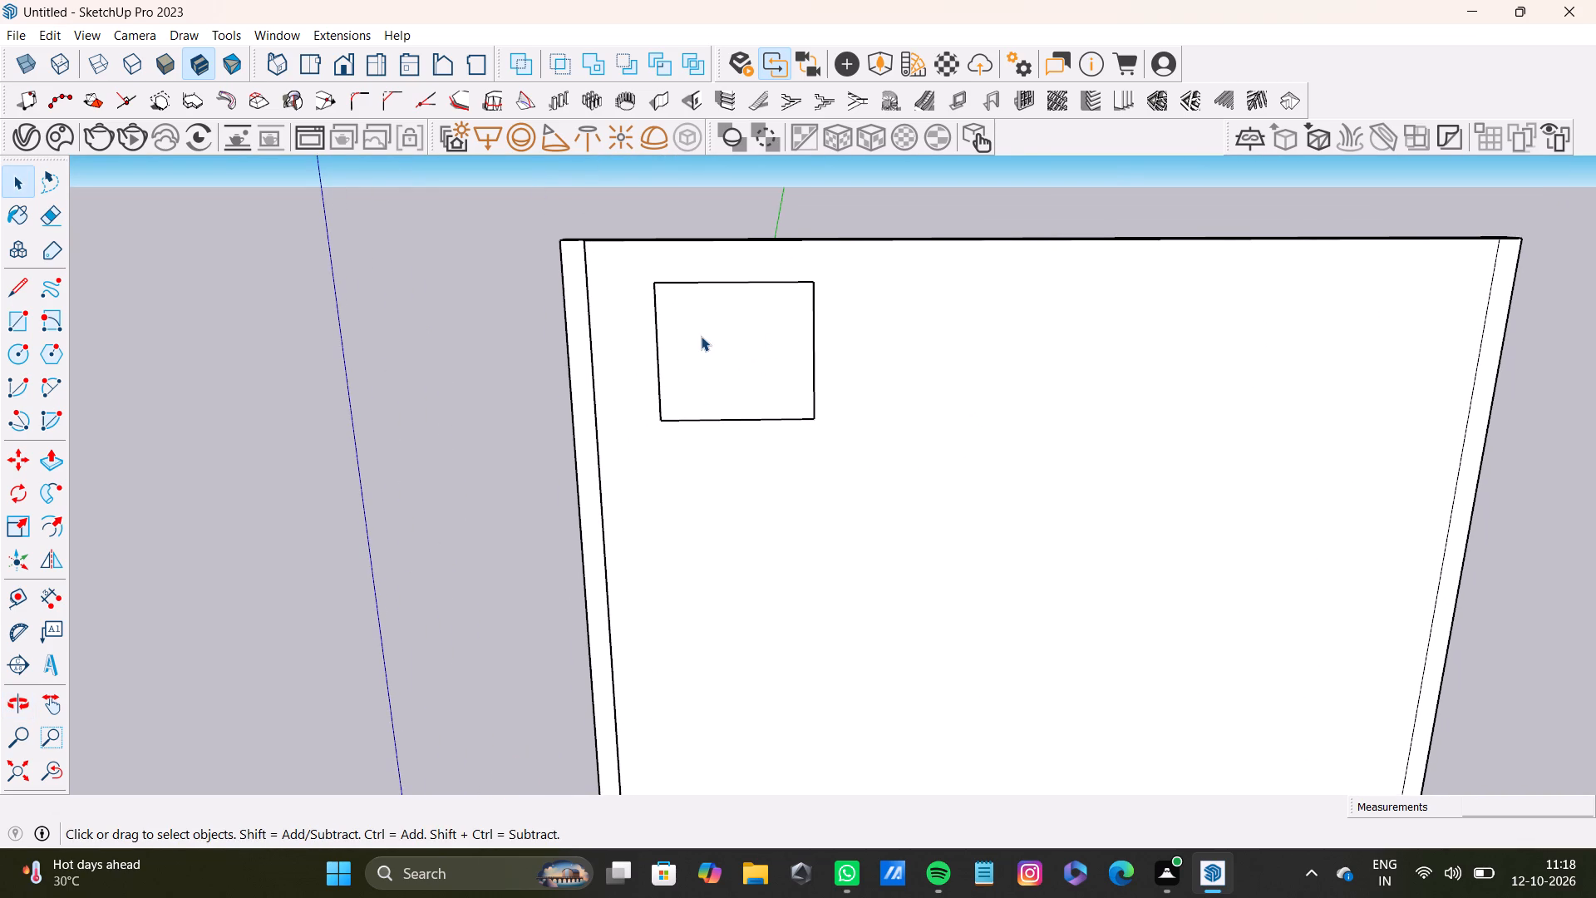
pyautogui.doubleClick(701, 336)
pyautogui.rightClick(710, 353)
pyautogui.click(772, 513)
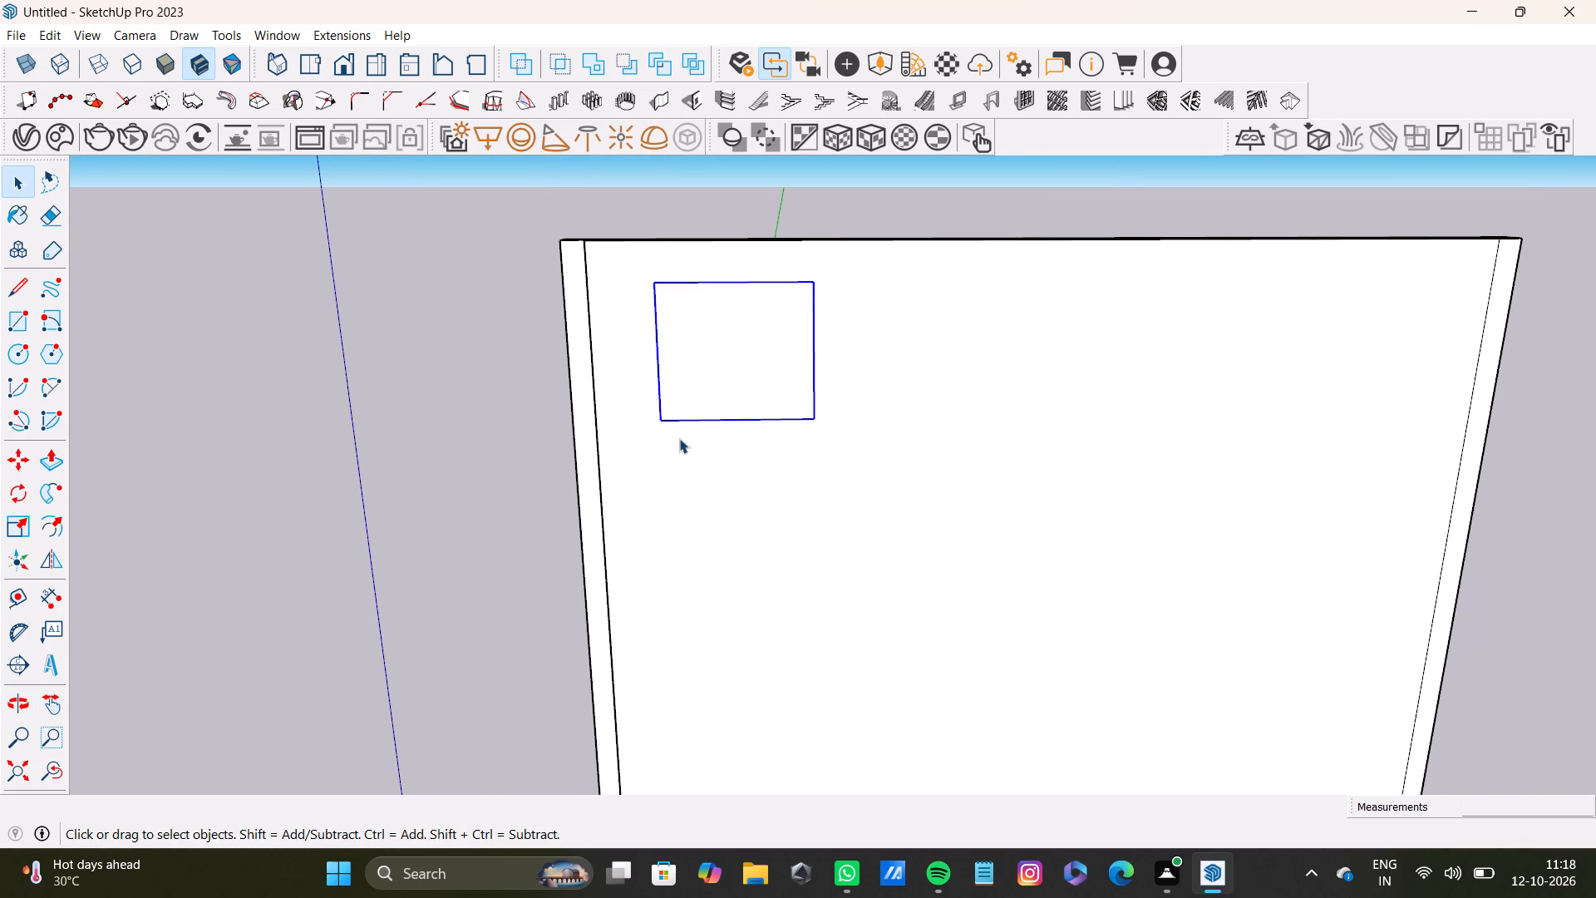
pyautogui.press('space')
pyautogui.click(412, 383)
# Inside the square's group, offset its outline slightly inward to form a thin frame border.
pyautogui.doubleClick(728, 349)
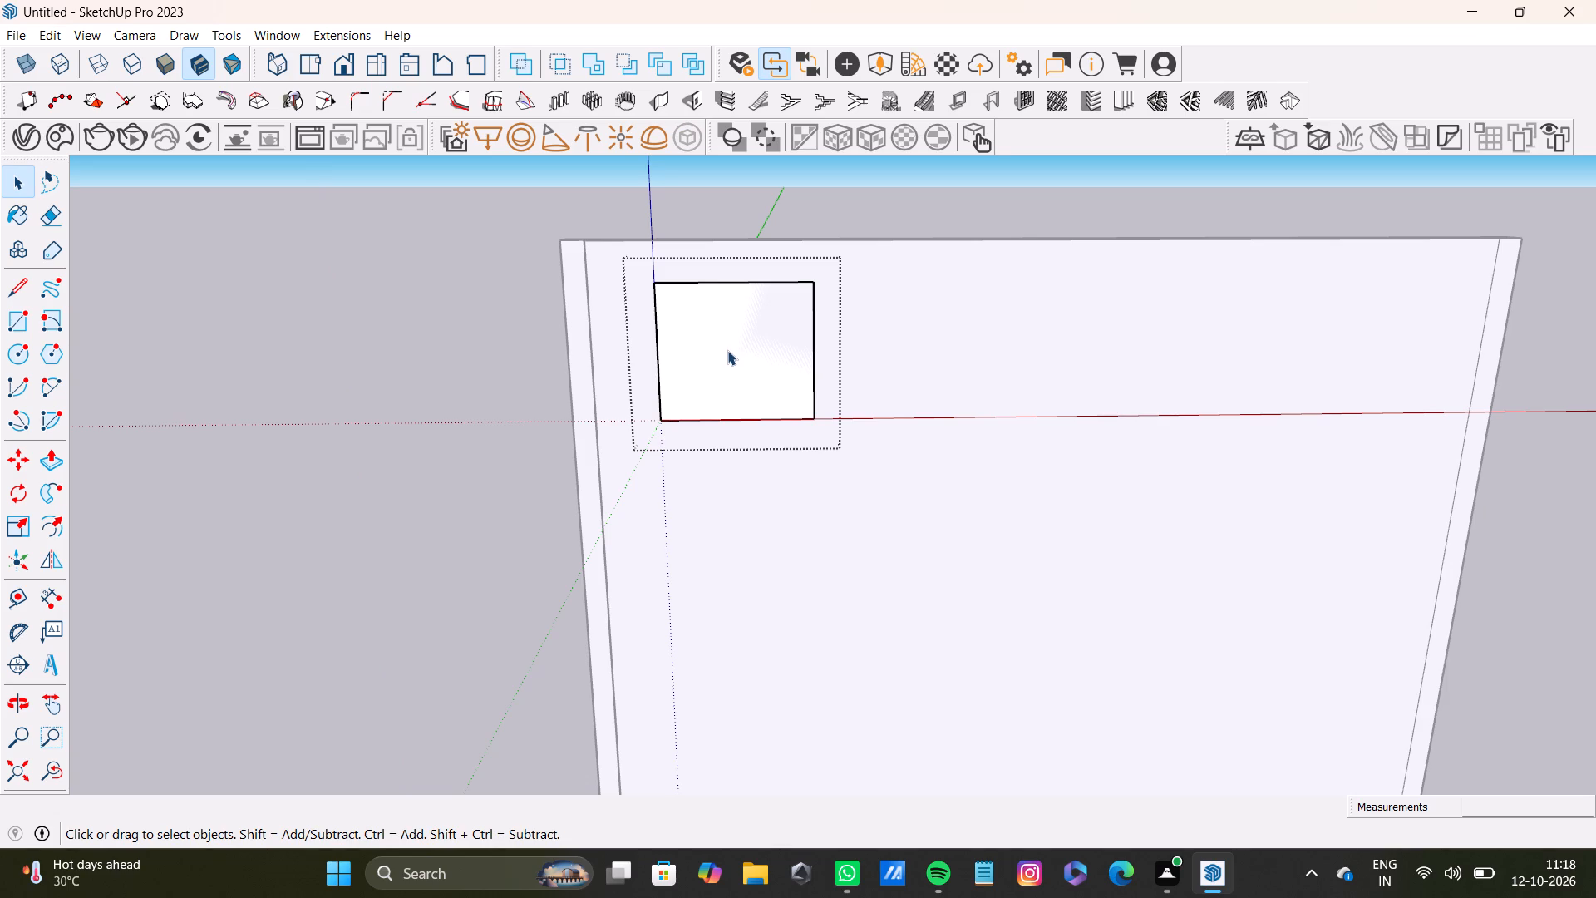
pyautogui.press('f')
pyautogui.moveTo(727, 350); pyautogui.dragTo(760, 292)
# Extrude the grouped square's border outward into a deep box frame and close the group.
pyautogui.press('space')
pyautogui.click(809, 328)
pyautogui.press('p')
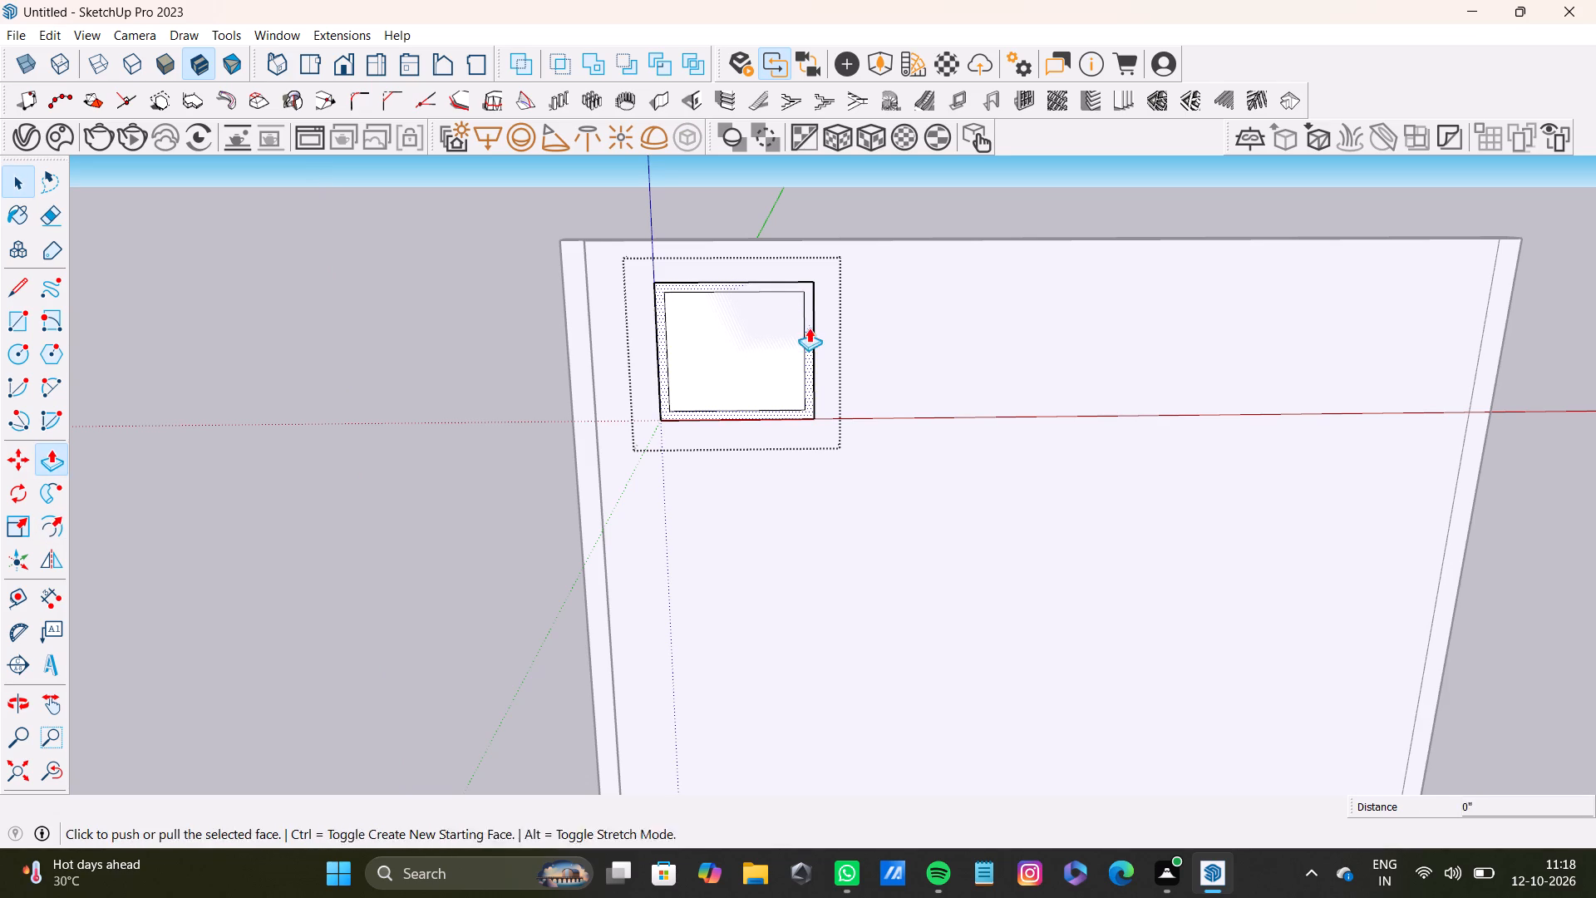
pyautogui.moveTo(809, 328); pyautogui.dragTo(803, 352)
pyautogui.moveTo(815, 394); pyautogui.dragTo(815, 301, button='middle')
pyautogui.press('space')
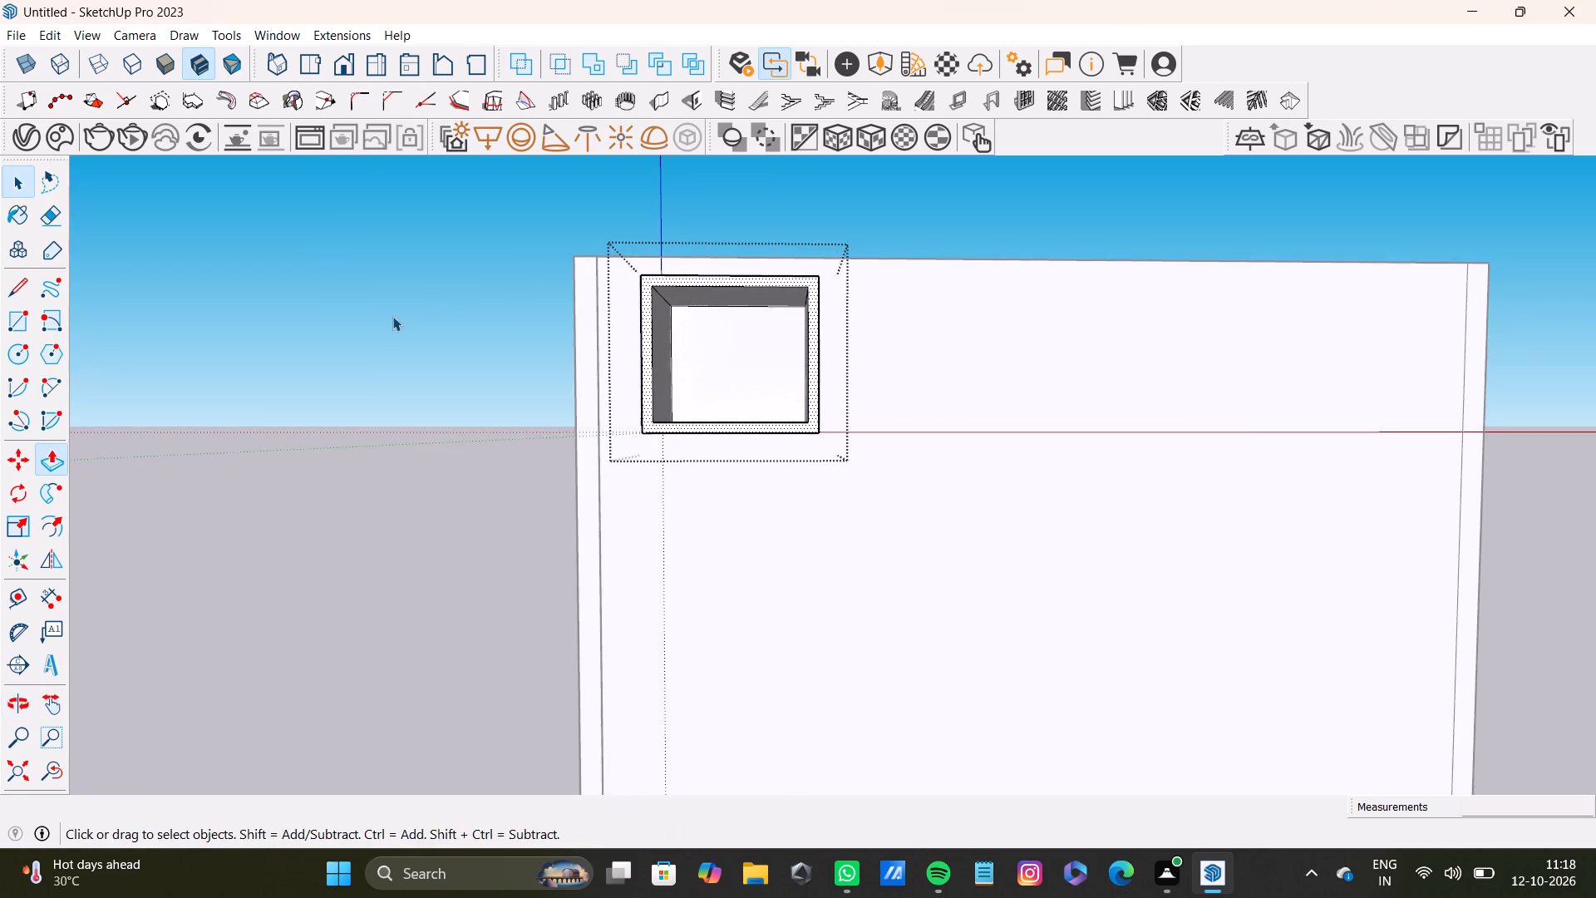
pyautogui.click(392, 316)
# Reopen the square frame's group and push its front border face back about 6 1/8" to make it shallower.
pyautogui.moveTo(952, 503); pyautogui.dragTo(760, 521, button='middle')
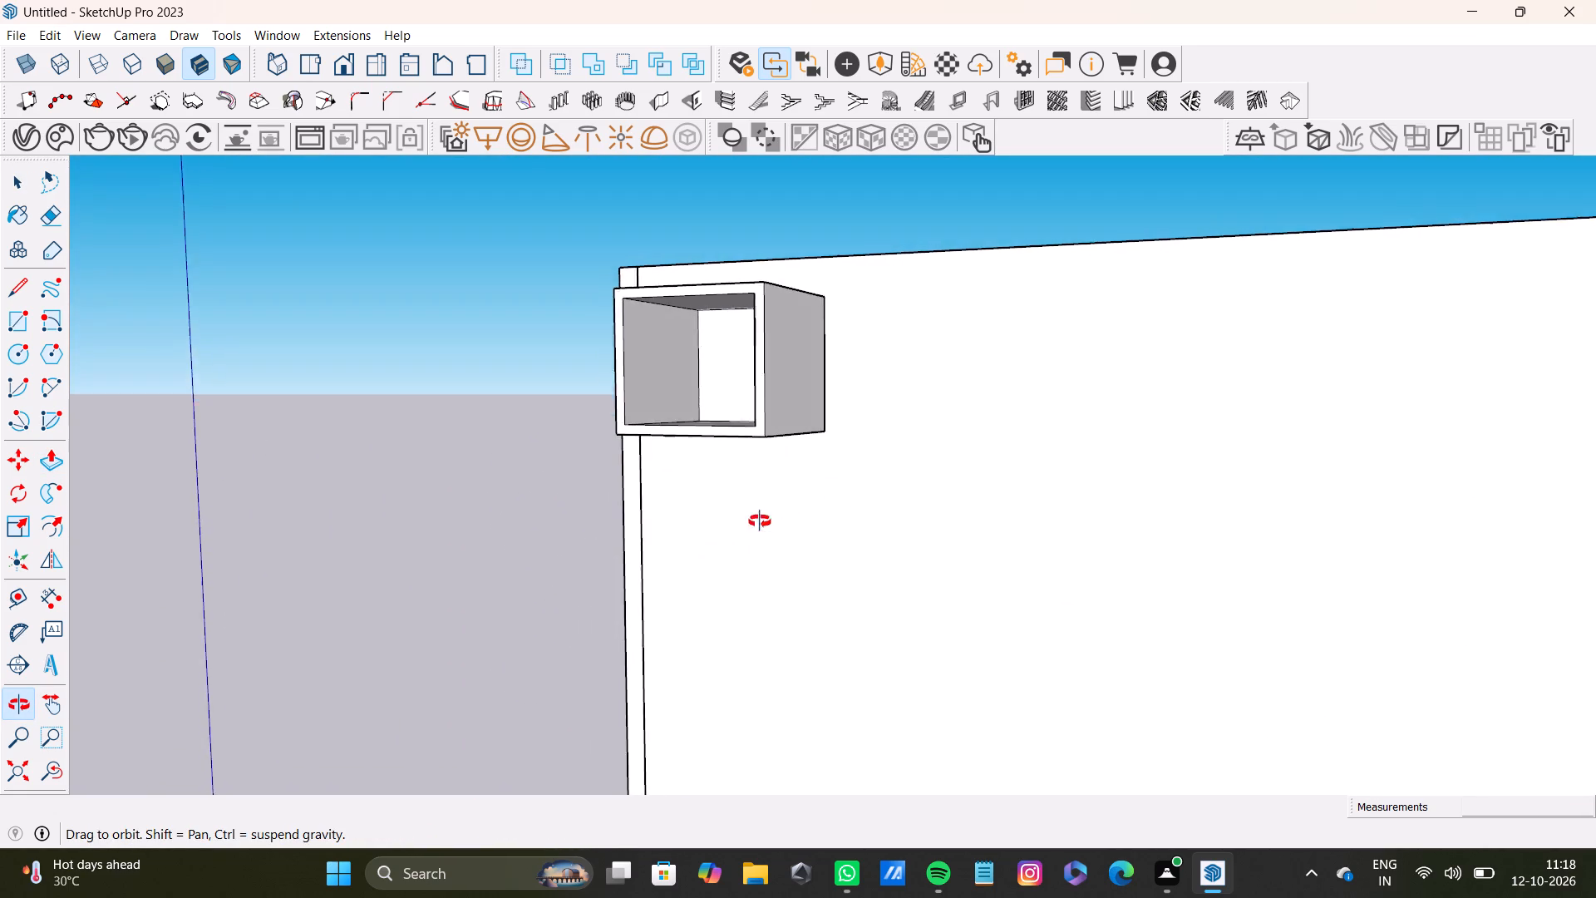
pyautogui.moveTo(760, 521); pyautogui.dragTo(1088, 474, button='middle')
pyautogui.press('p')
pyautogui.scroll(3, 776, 417)
pyautogui.scroll(2, 680, 417)
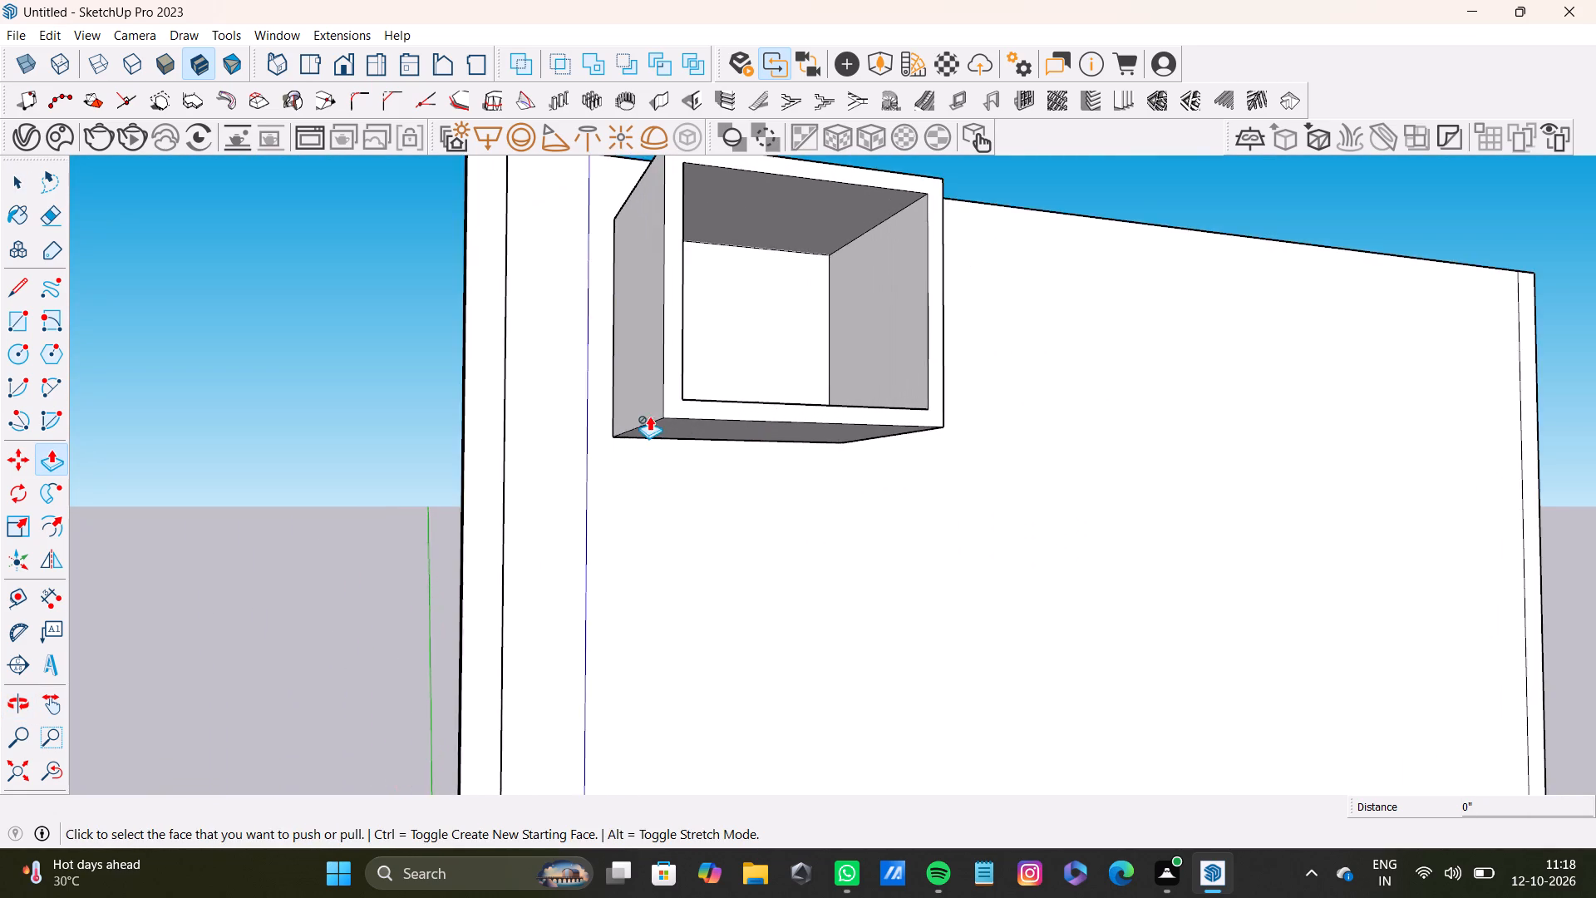
pyautogui.scroll(2, 648, 413)
pyautogui.press('space')
pyautogui.click(685, 398)
pyautogui.doubleClick(685, 398)
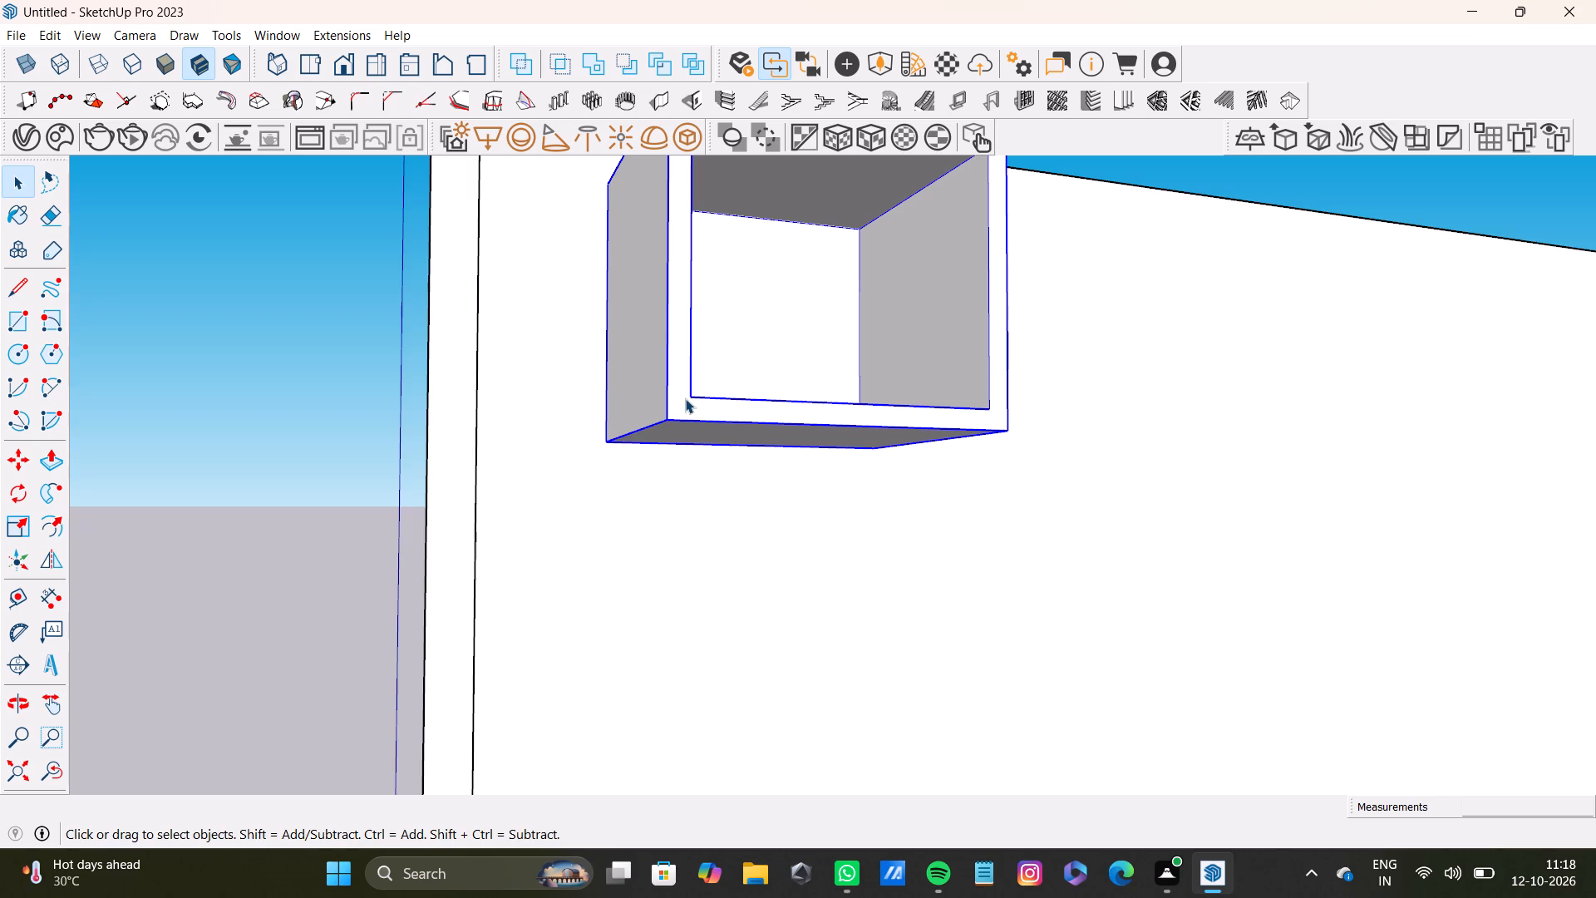
pyautogui.click(692, 415)
pyautogui.press('p')
pyautogui.moveTo(688, 404); pyautogui.dragTo(651, 404)
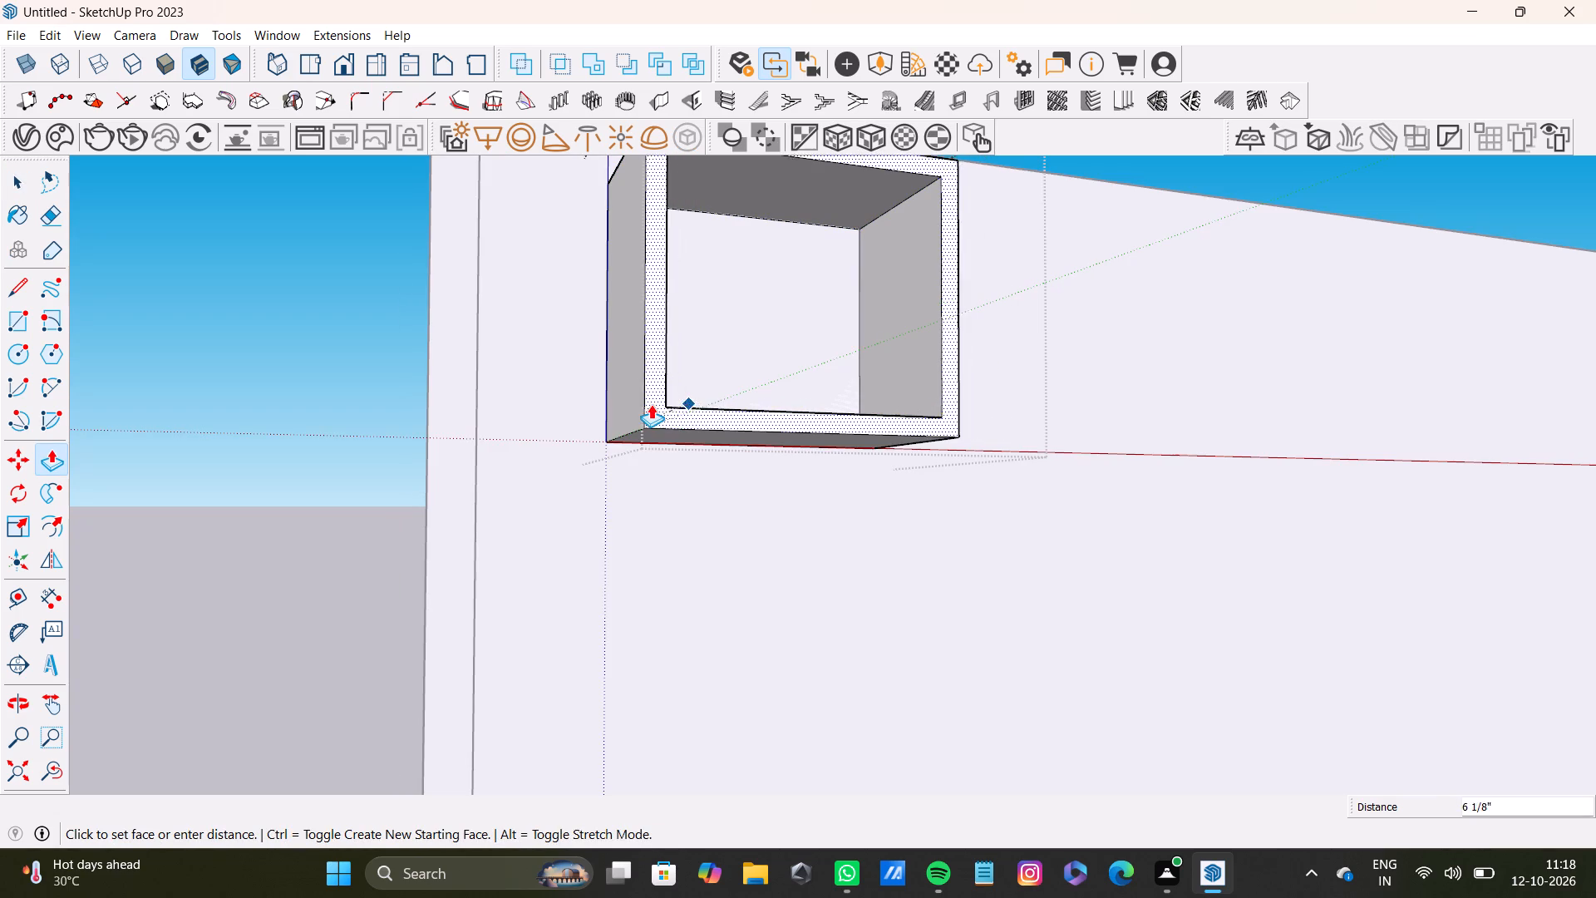
pyautogui.moveTo(651, 404); pyautogui.dragTo(651, 412)
# Draw a tall rectangle about 1' 5" by 2' 2" on the wall plane, overlapping the square frame's lower inner corner.
pyautogui.press('space')
pyautogui.scroll(-4, 741, 420)
pyautogui.moveTo(824, 340); pyautogui.dragTo(745, 598, button='middle')
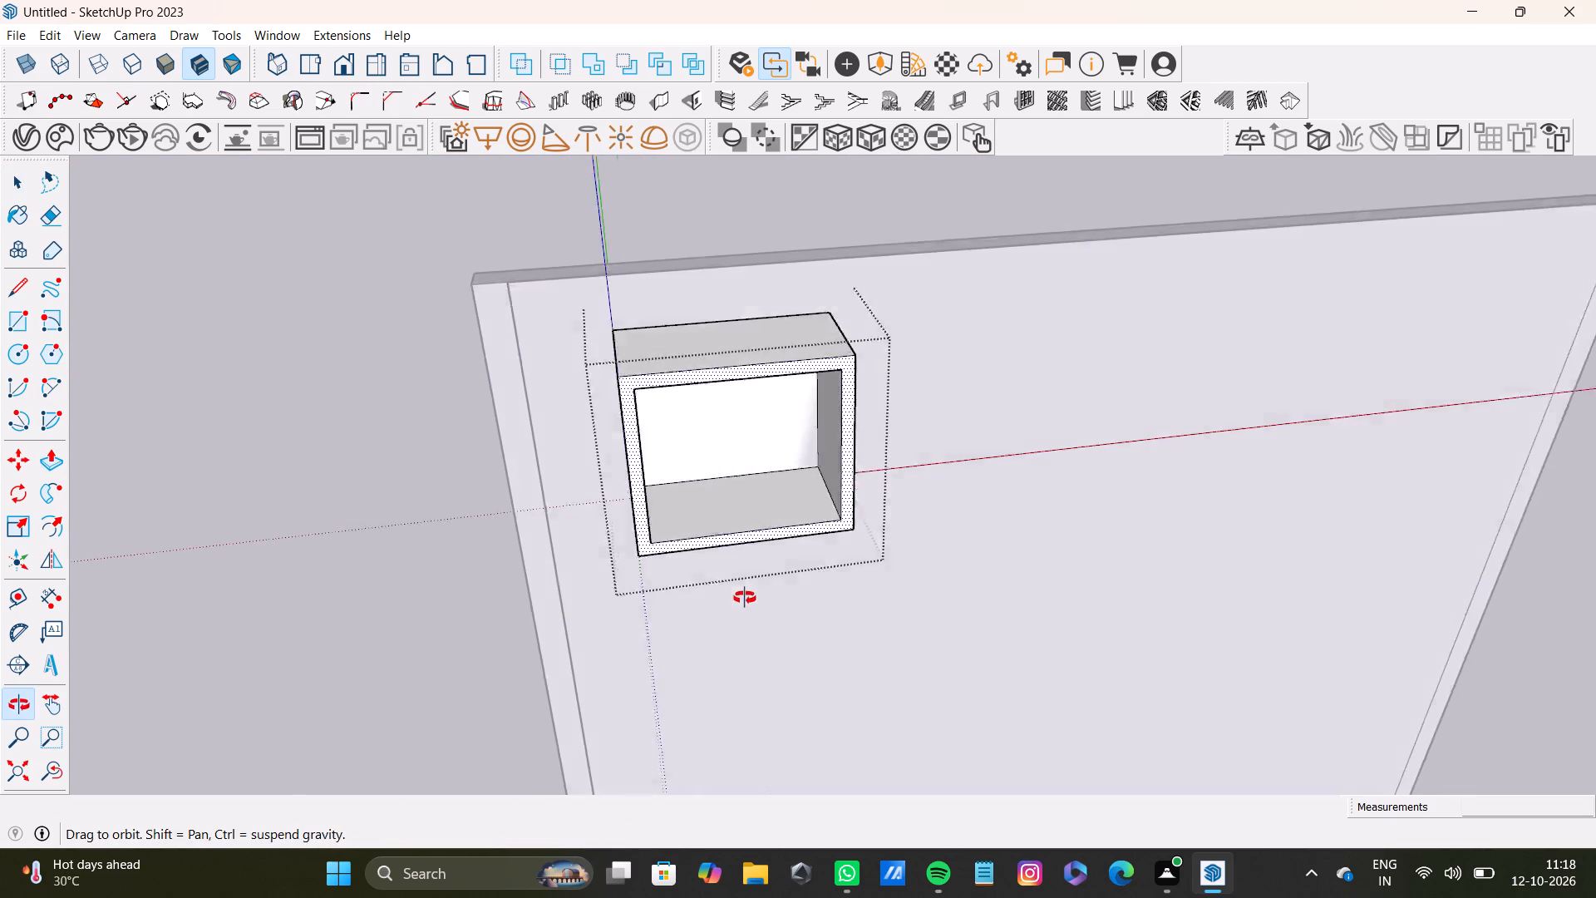
pyautogui.moveTo(745, 598); pyautogui.dragTo(744, 595, button='middle')
pyautogui.moveTo(878, 557); pyautogui.dragTo(817, 457, button='middle')
pyautogui.click(12, 322)
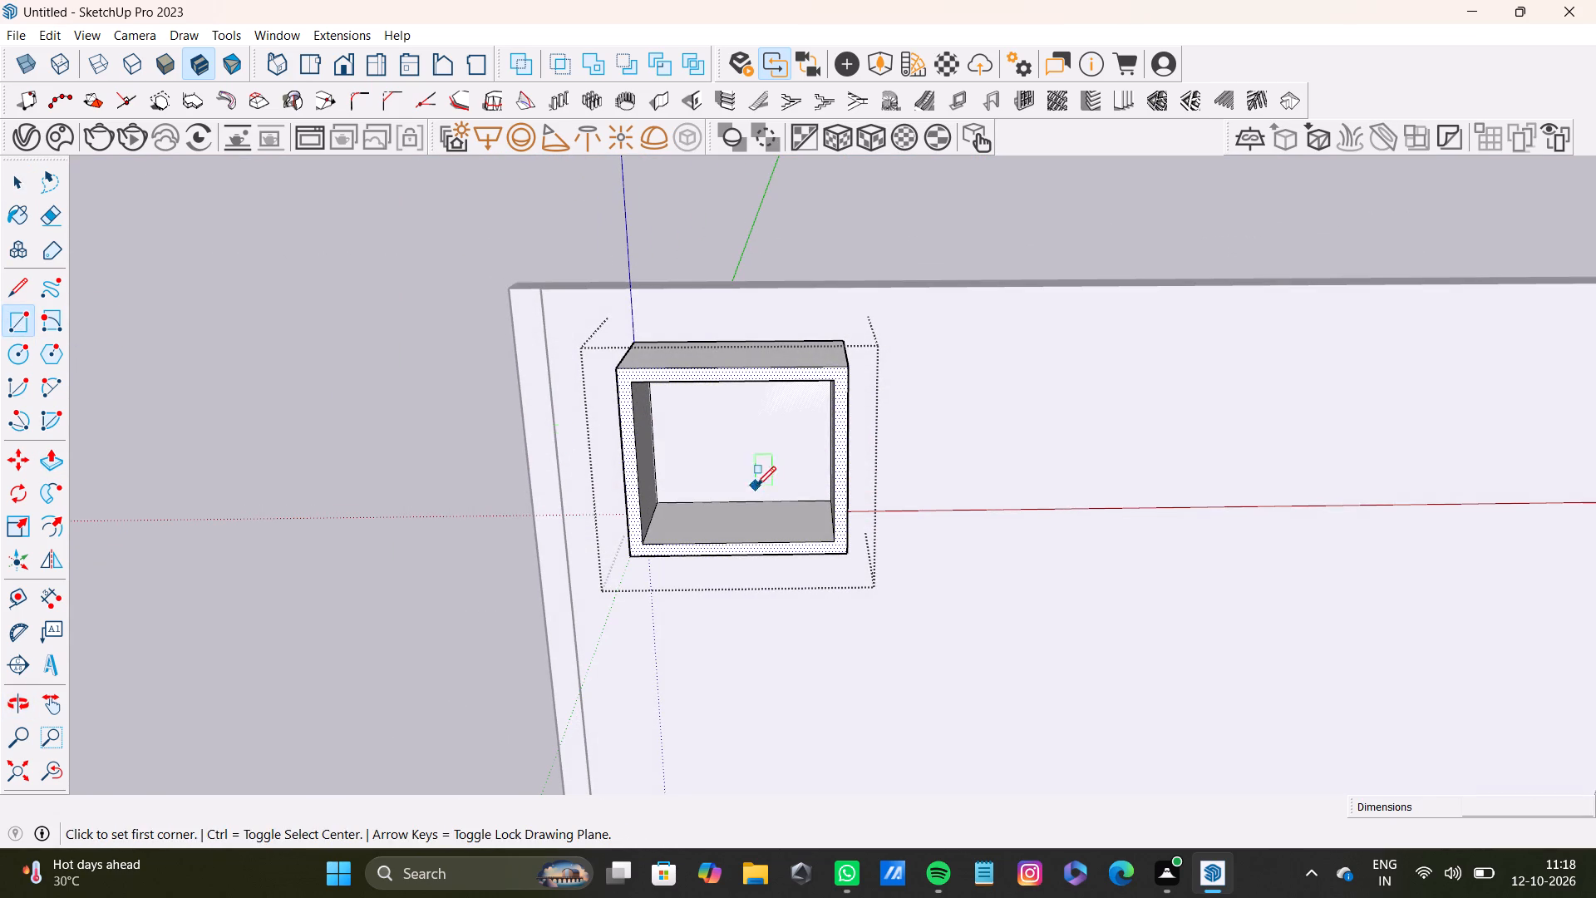
pyautogui.scroll(3, 751, 499)
pyautogui.moveTo(886, 545); pyautogui.dragTo(904, 442, button='middle')
pyautogui.moveTo(820, 464); pyautogui.dragTo(846, 468)
pyautogui.scroll(-4, 1008, 624)
pyautogui.keyDown('shift'); pyautogui.moveTo(1015, 661); pyautogui.dragTo(1002, 582, button='middle'); pyautogui.keyUp('shift')
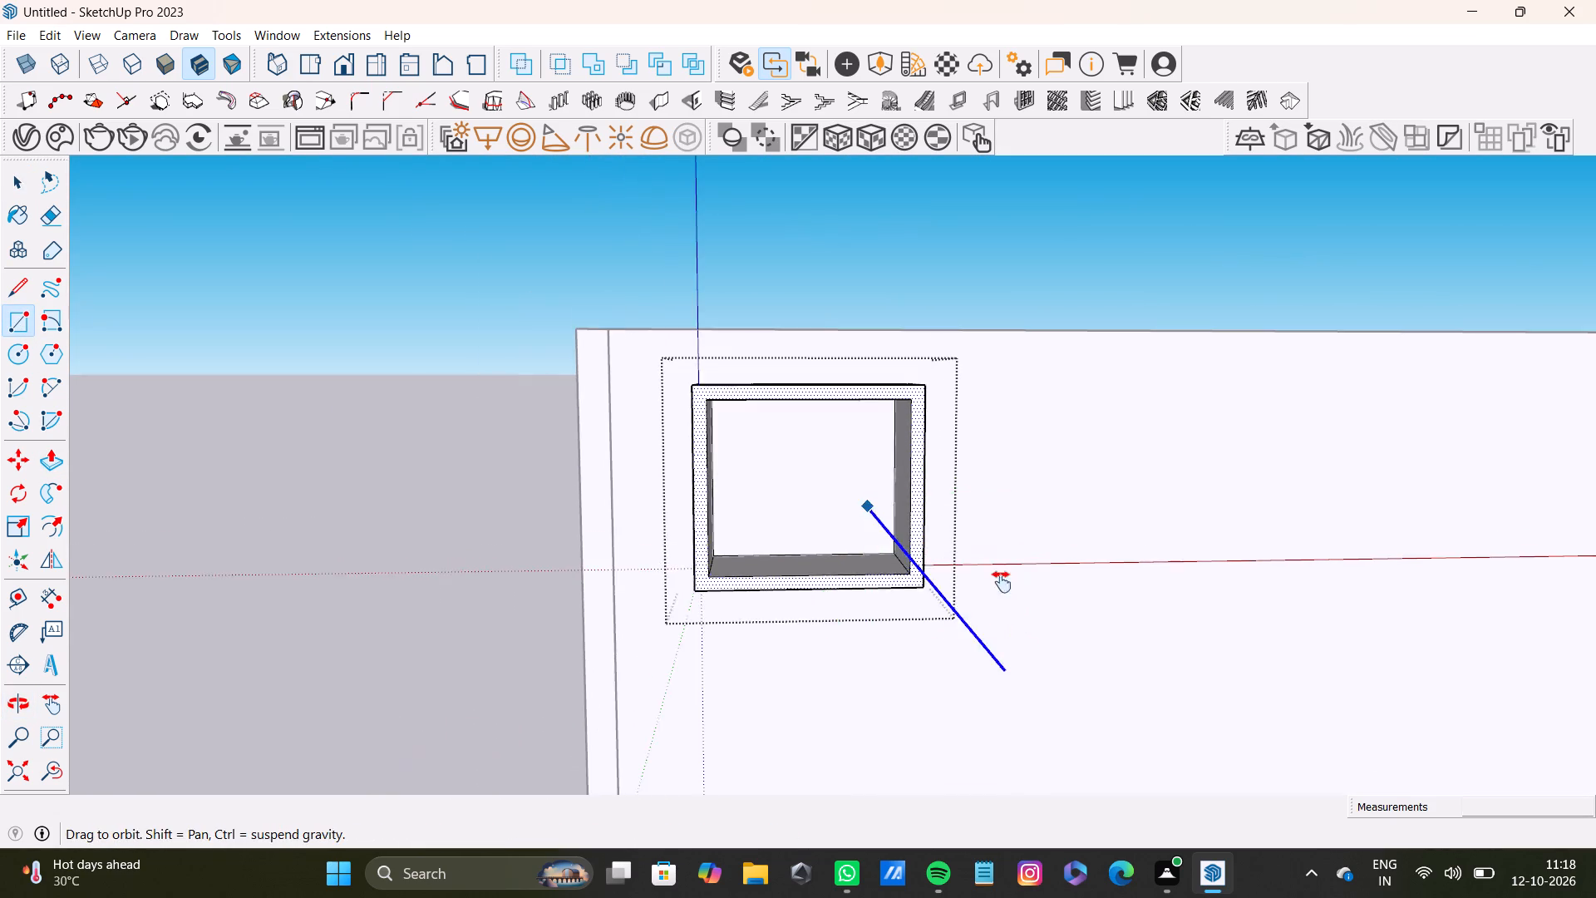
pyautogui.keyDown('shift'); pyautogui.moveTo(1002, 582); pyautogui.dragTo(888, 408, button='middle'); pyautogui.keyUp('shift')
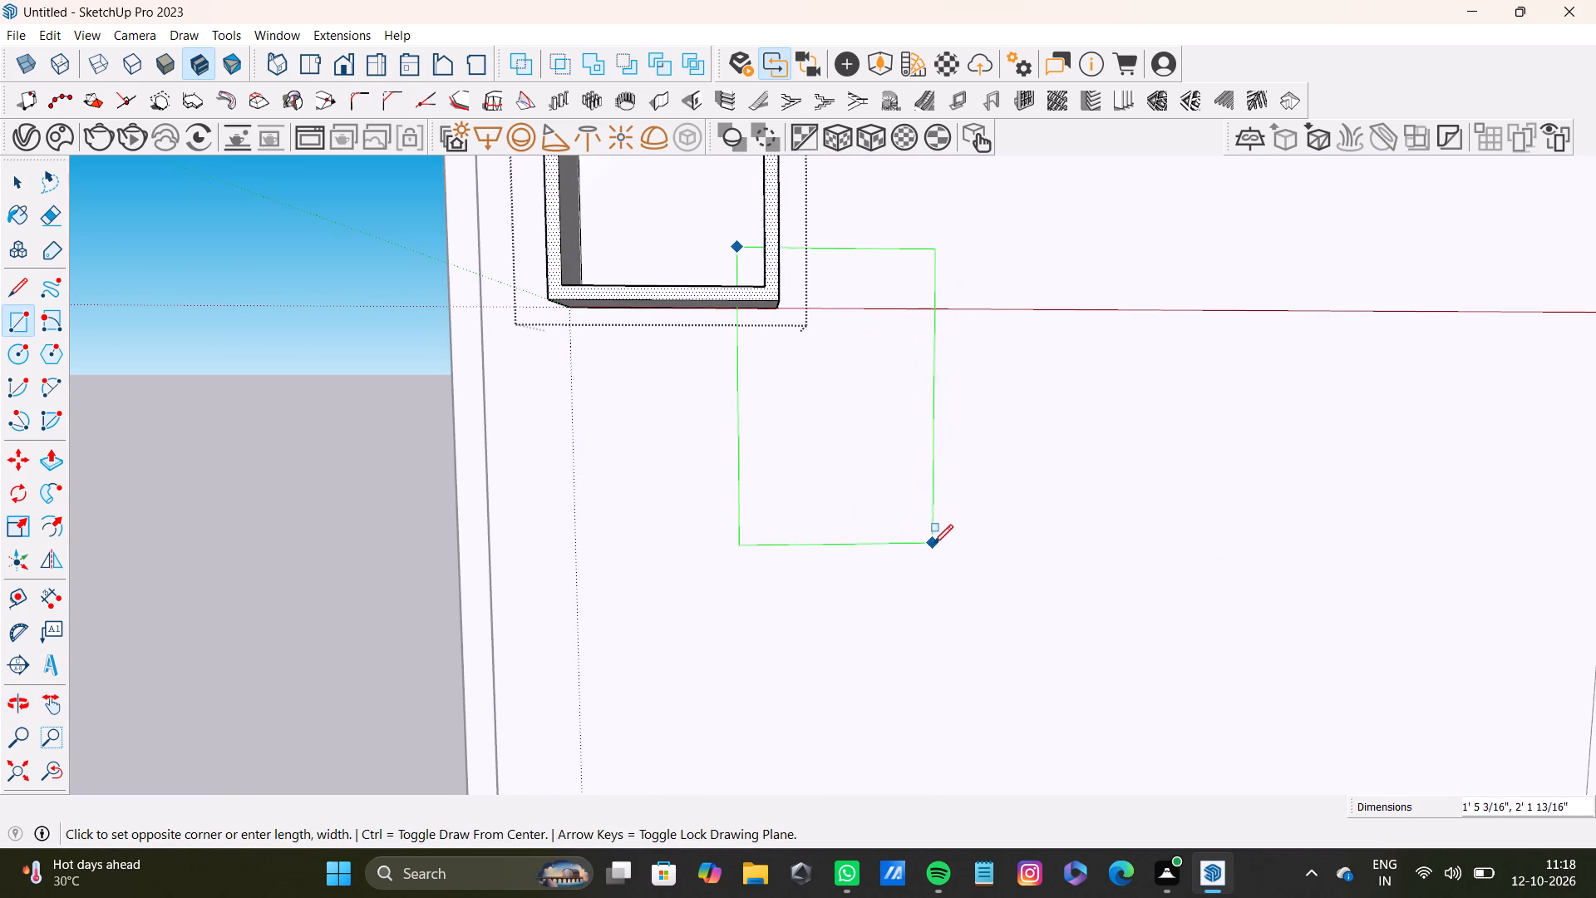
pyautogui.click(935, 545)
pyautogui.moveTo(882, 521); pyautogui.dragTo(900, 561, button='middle')
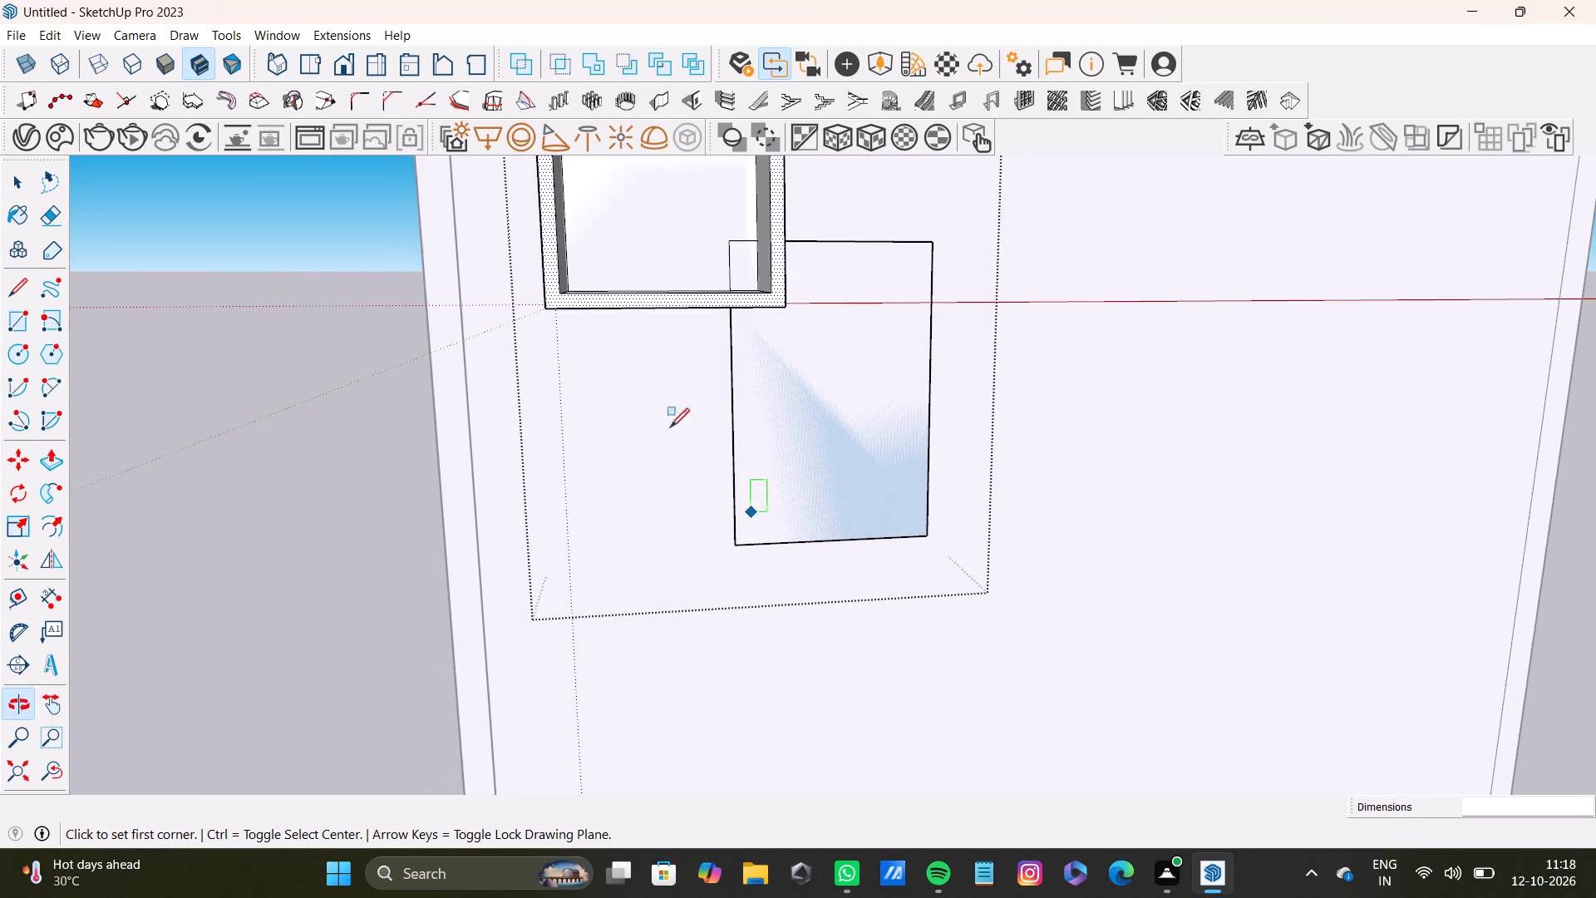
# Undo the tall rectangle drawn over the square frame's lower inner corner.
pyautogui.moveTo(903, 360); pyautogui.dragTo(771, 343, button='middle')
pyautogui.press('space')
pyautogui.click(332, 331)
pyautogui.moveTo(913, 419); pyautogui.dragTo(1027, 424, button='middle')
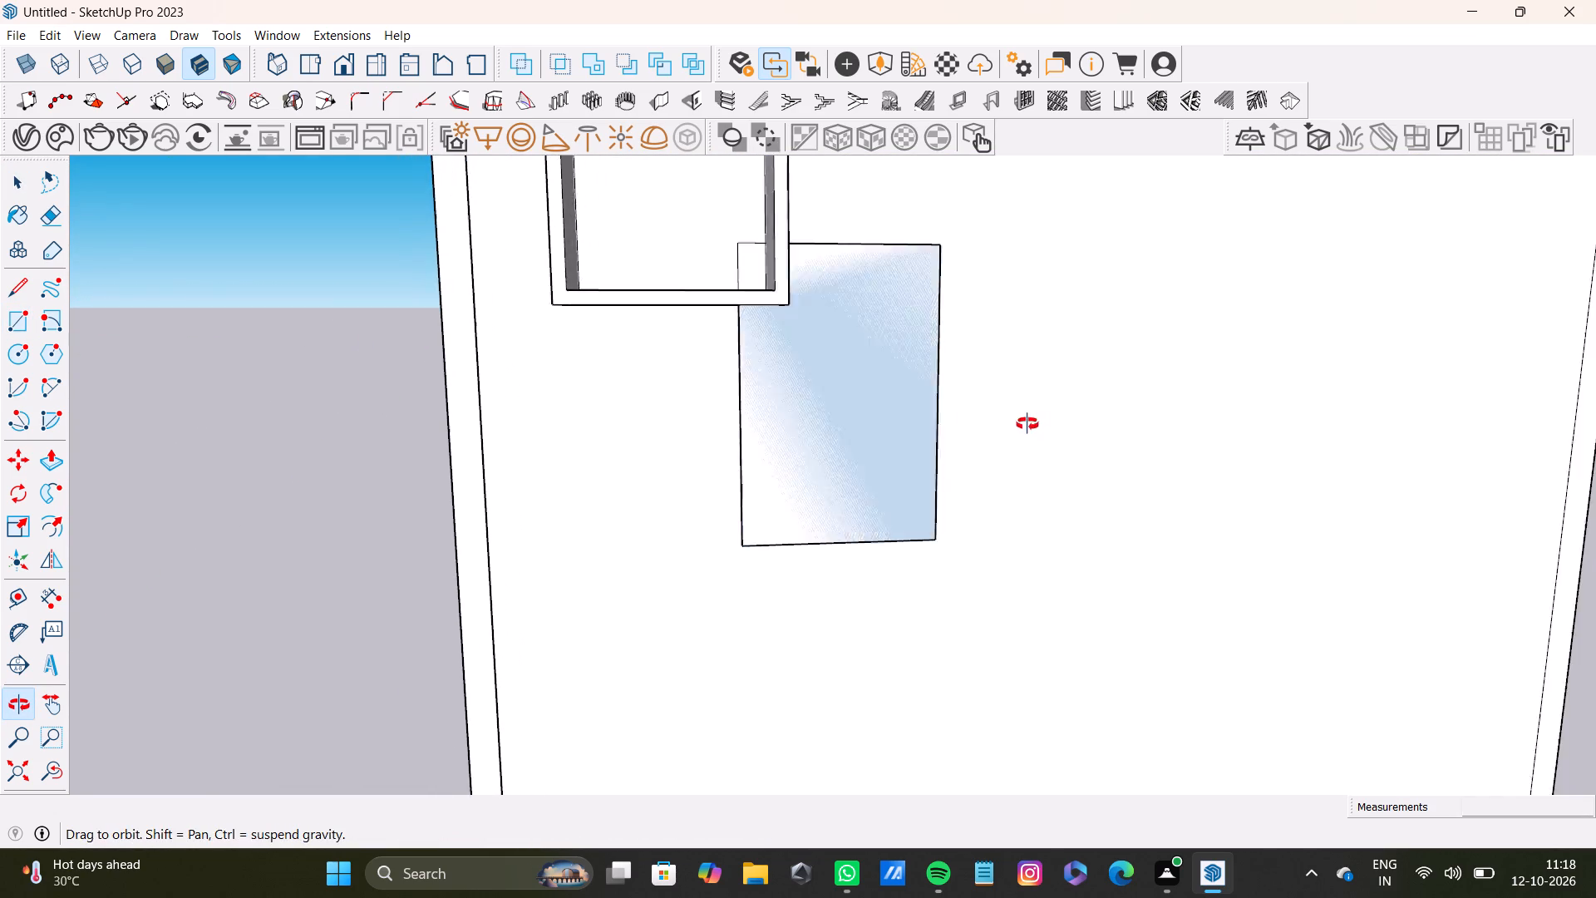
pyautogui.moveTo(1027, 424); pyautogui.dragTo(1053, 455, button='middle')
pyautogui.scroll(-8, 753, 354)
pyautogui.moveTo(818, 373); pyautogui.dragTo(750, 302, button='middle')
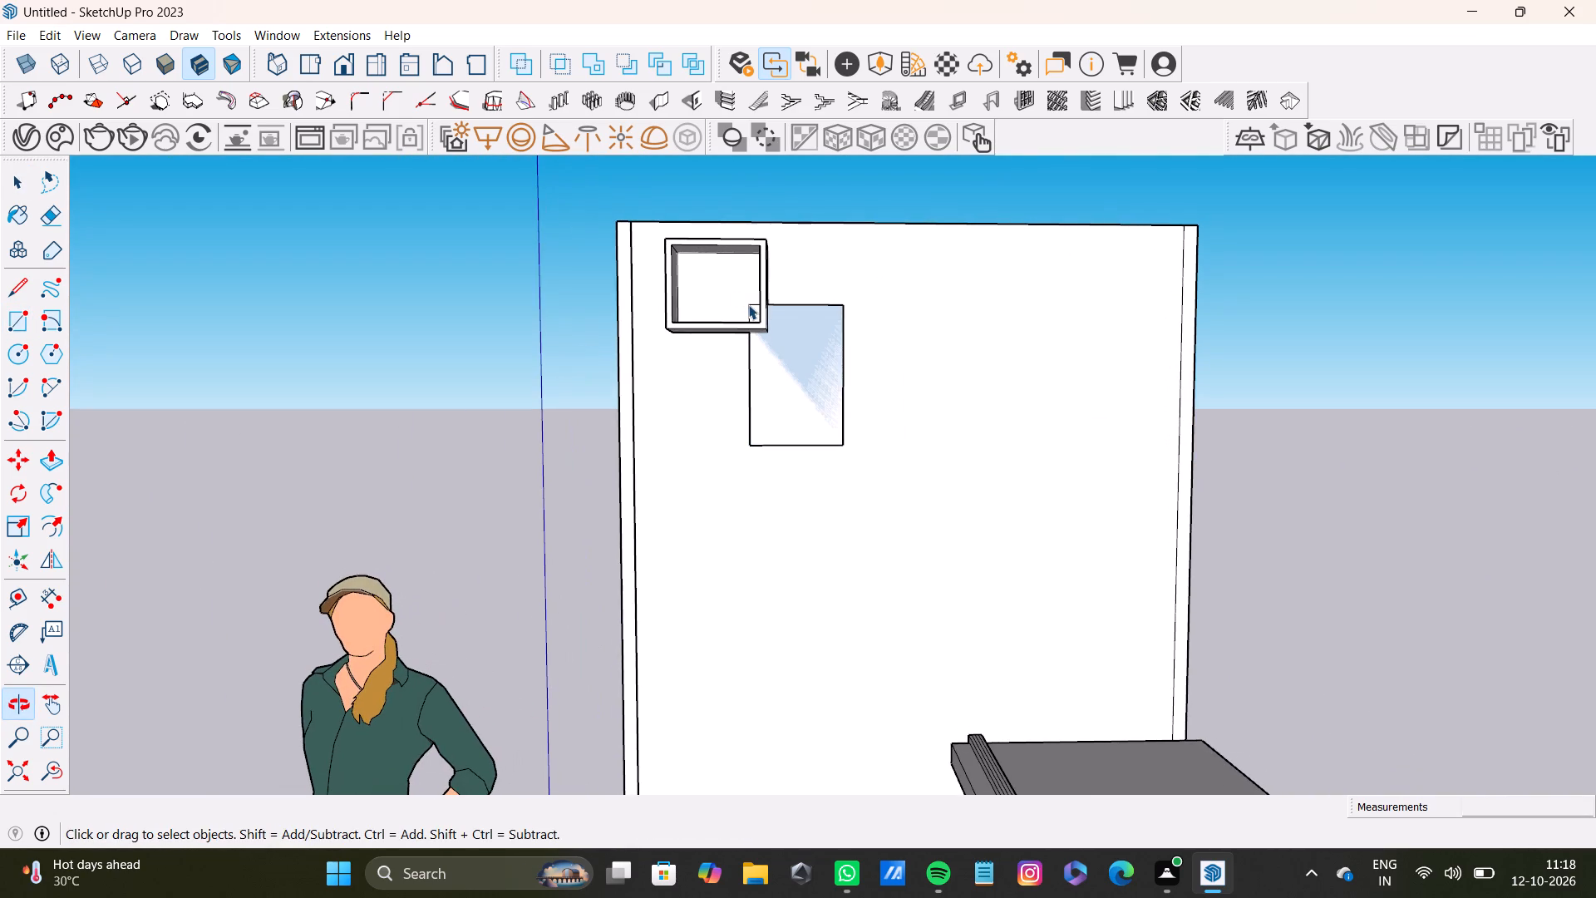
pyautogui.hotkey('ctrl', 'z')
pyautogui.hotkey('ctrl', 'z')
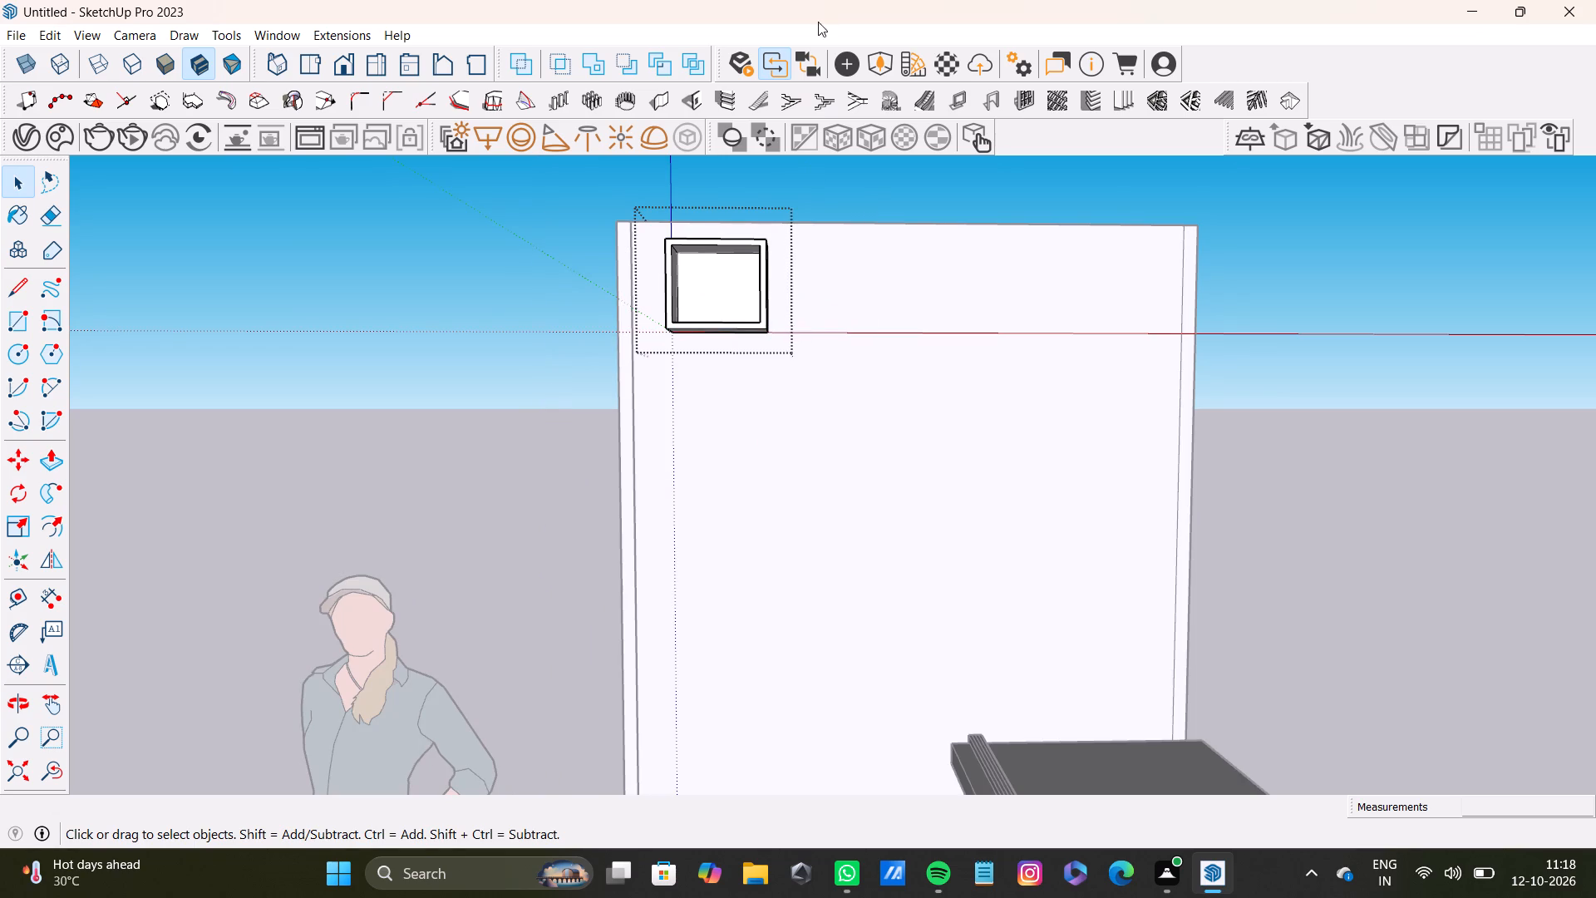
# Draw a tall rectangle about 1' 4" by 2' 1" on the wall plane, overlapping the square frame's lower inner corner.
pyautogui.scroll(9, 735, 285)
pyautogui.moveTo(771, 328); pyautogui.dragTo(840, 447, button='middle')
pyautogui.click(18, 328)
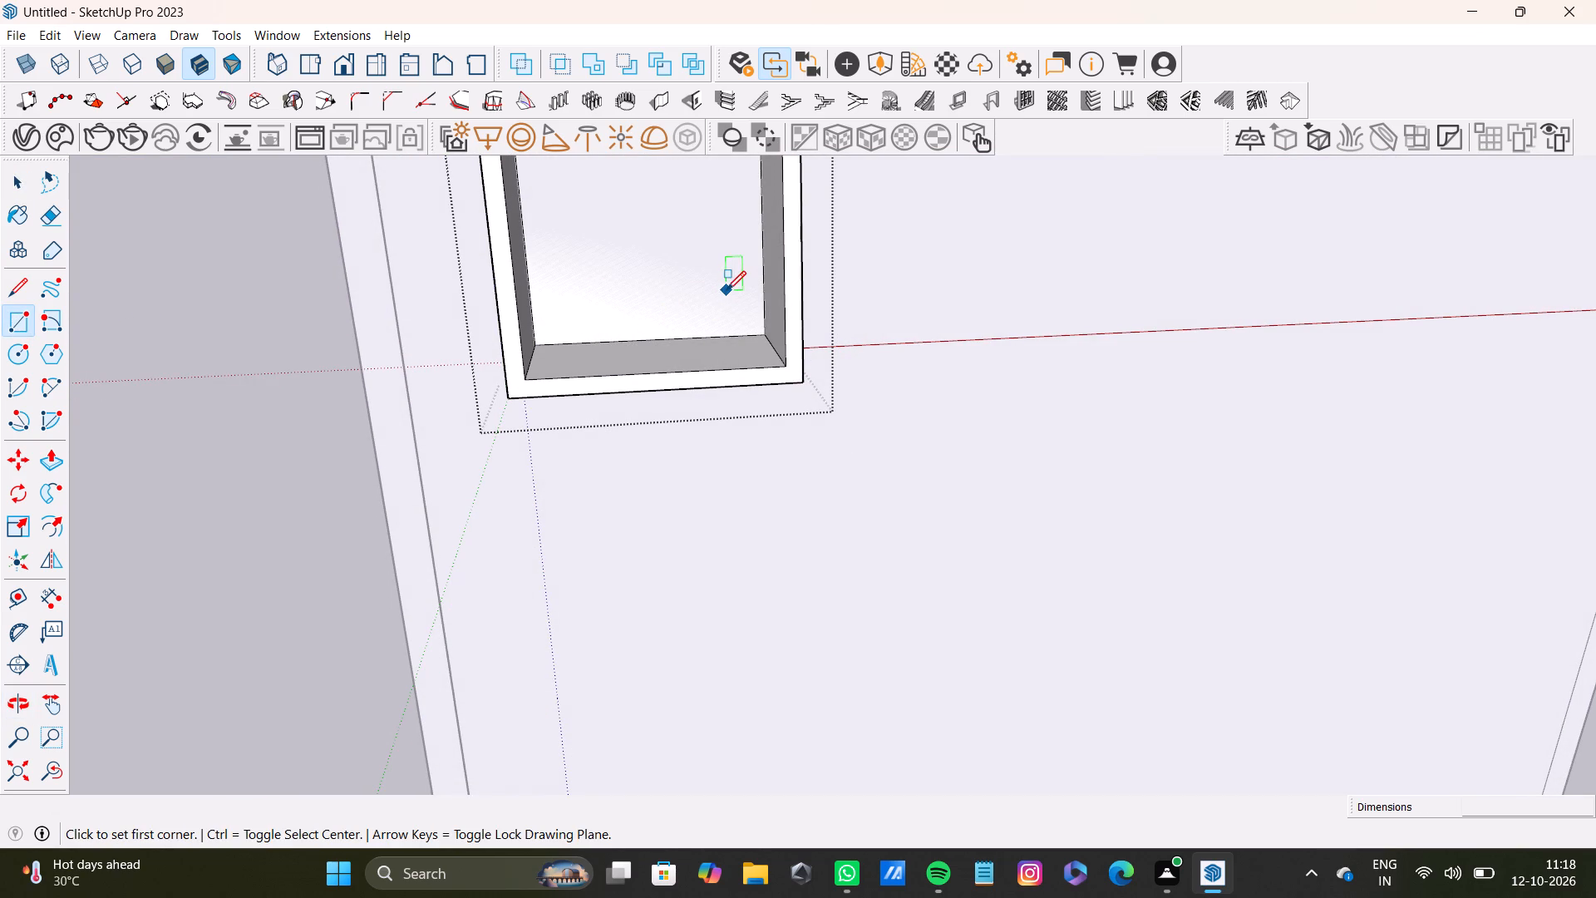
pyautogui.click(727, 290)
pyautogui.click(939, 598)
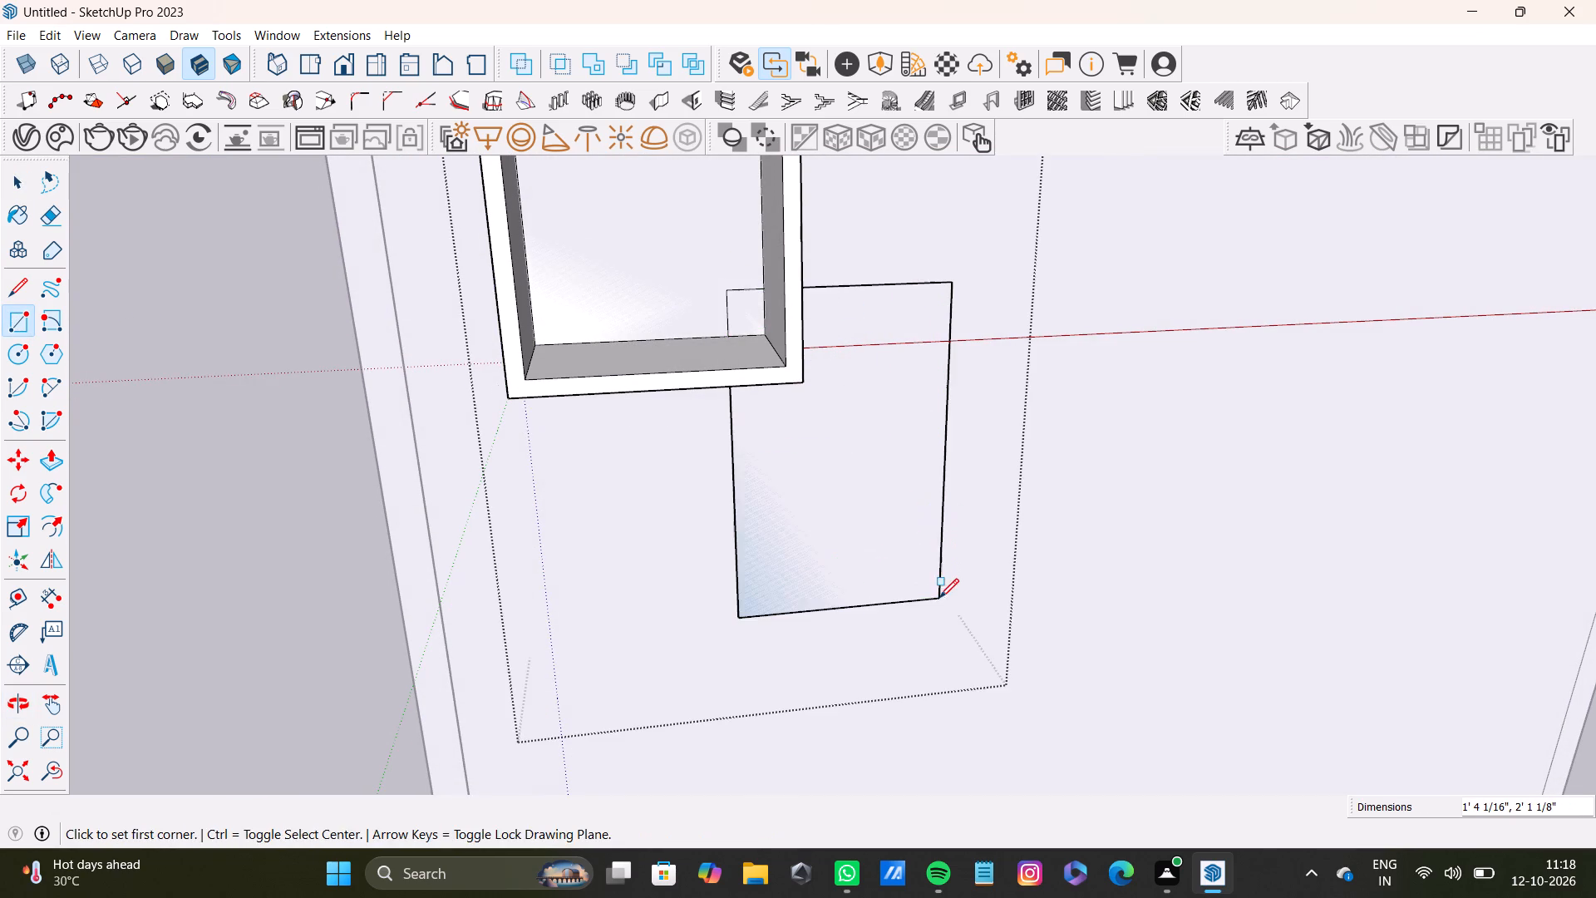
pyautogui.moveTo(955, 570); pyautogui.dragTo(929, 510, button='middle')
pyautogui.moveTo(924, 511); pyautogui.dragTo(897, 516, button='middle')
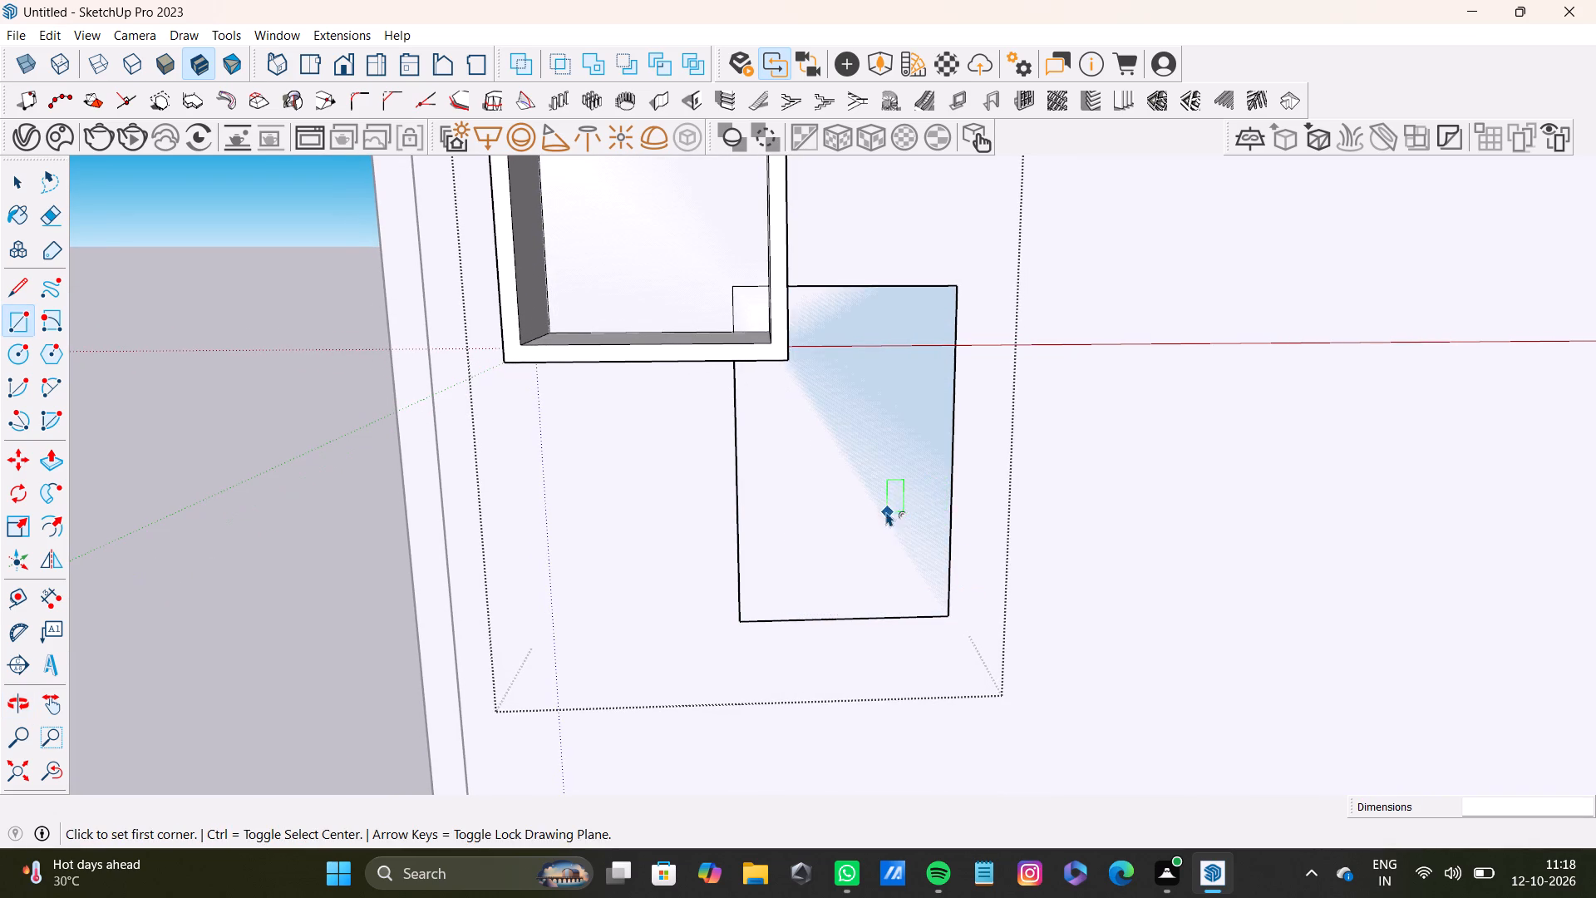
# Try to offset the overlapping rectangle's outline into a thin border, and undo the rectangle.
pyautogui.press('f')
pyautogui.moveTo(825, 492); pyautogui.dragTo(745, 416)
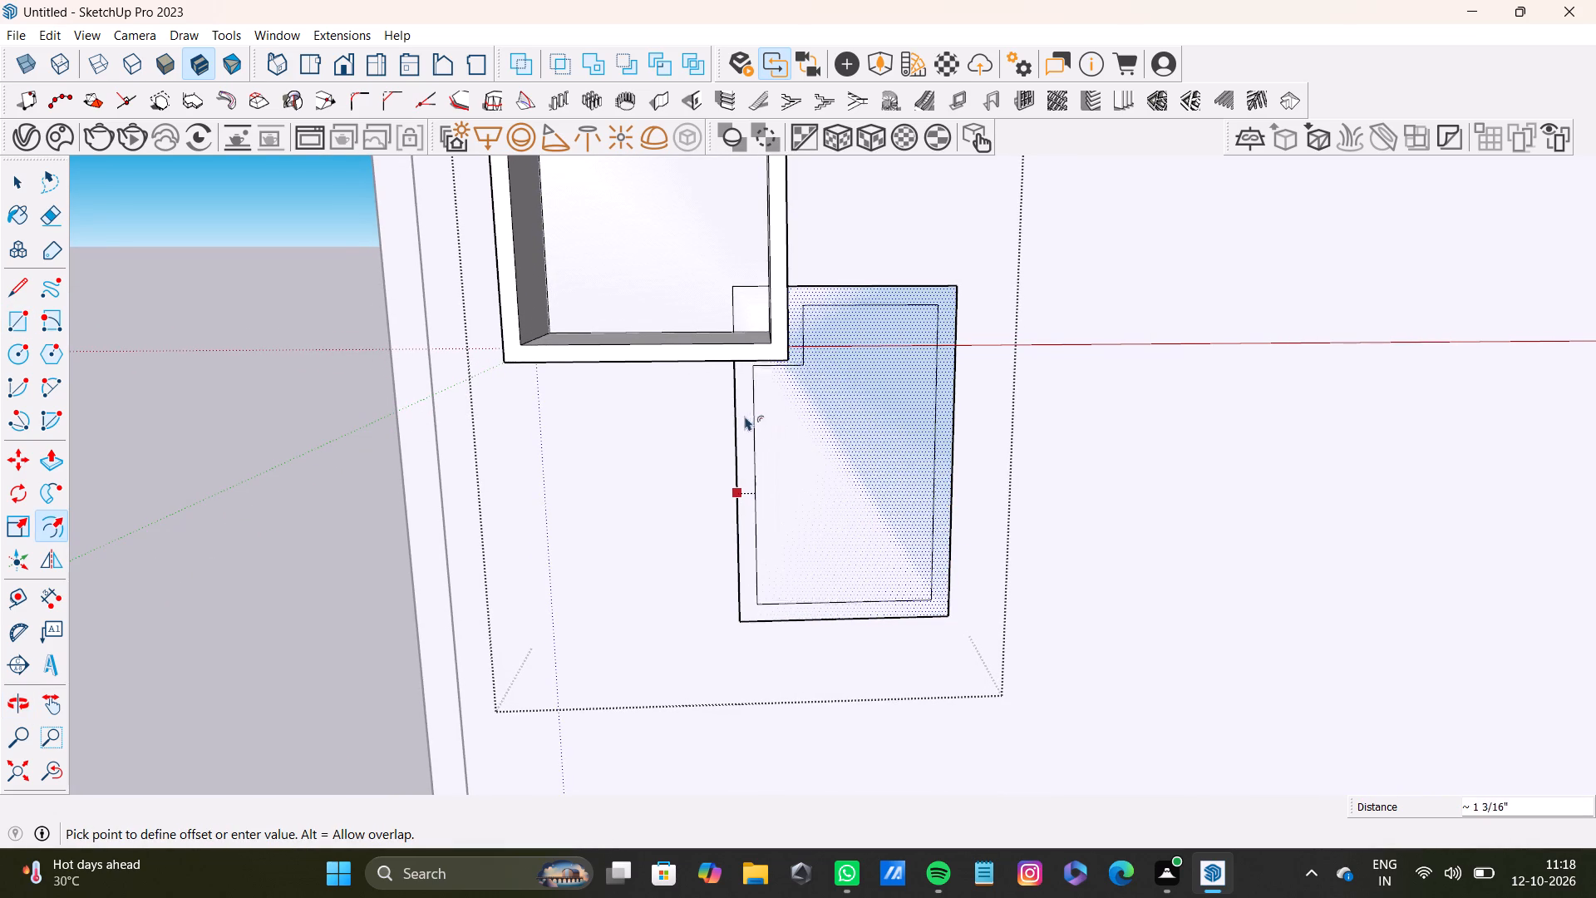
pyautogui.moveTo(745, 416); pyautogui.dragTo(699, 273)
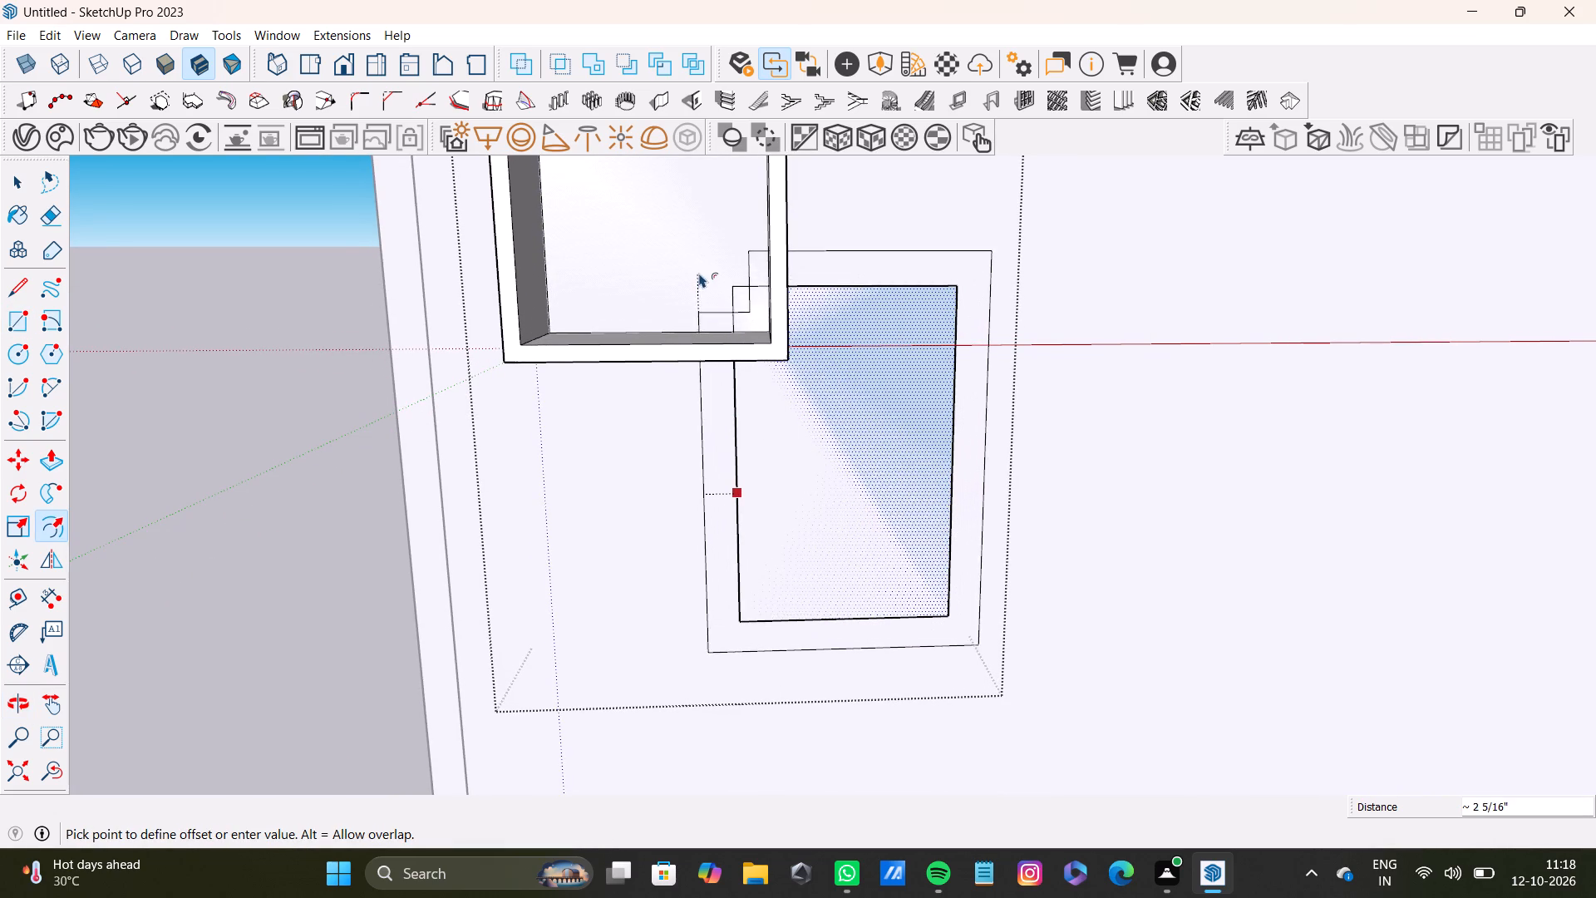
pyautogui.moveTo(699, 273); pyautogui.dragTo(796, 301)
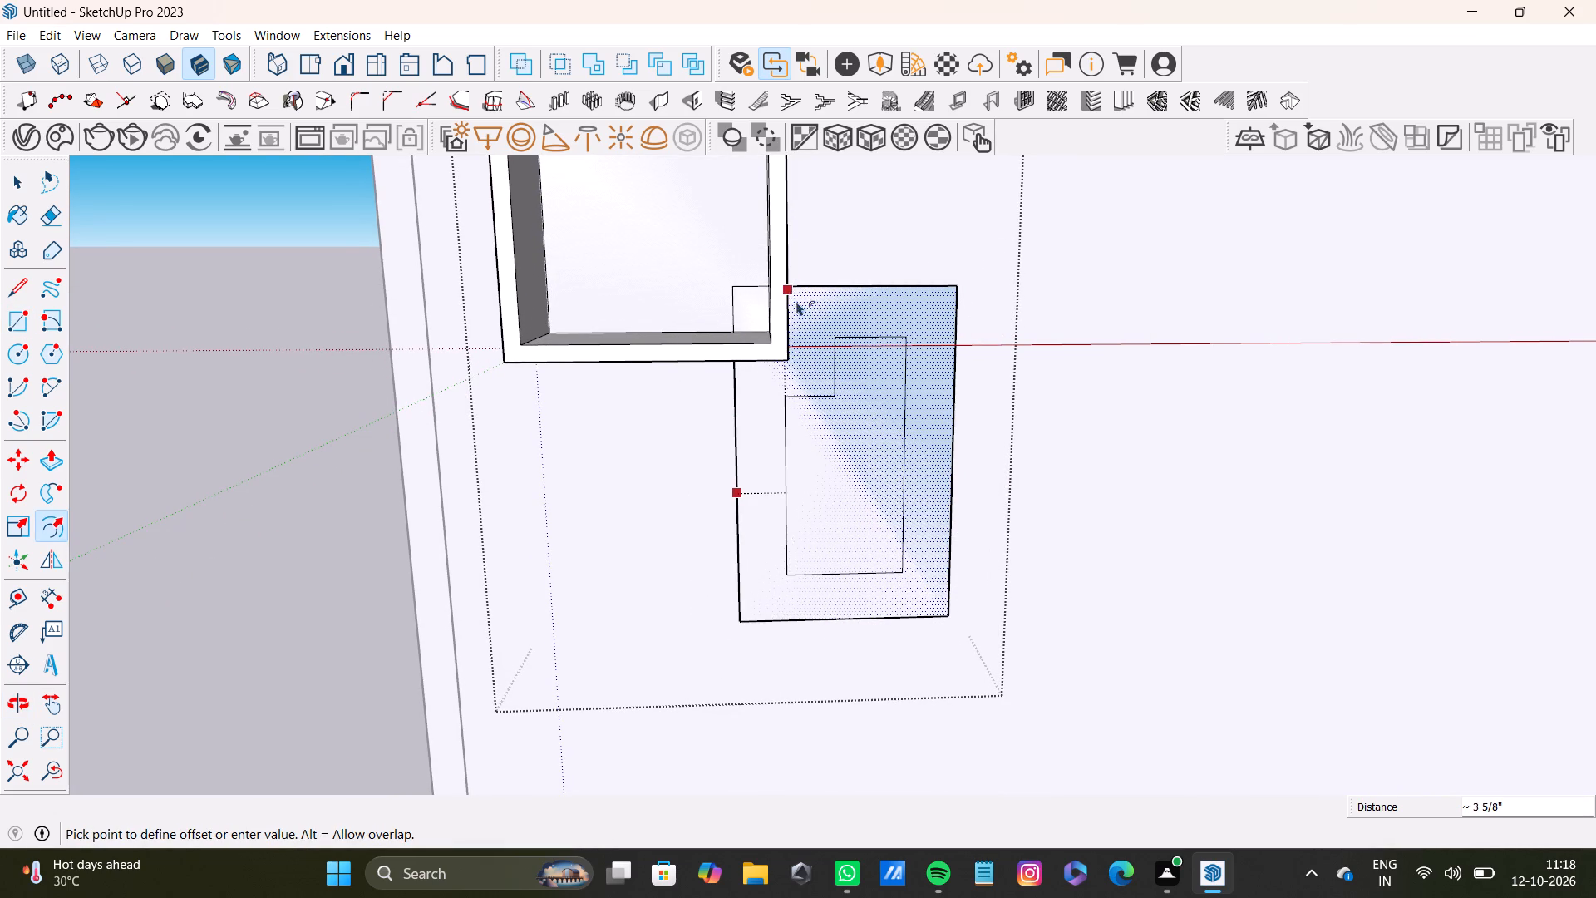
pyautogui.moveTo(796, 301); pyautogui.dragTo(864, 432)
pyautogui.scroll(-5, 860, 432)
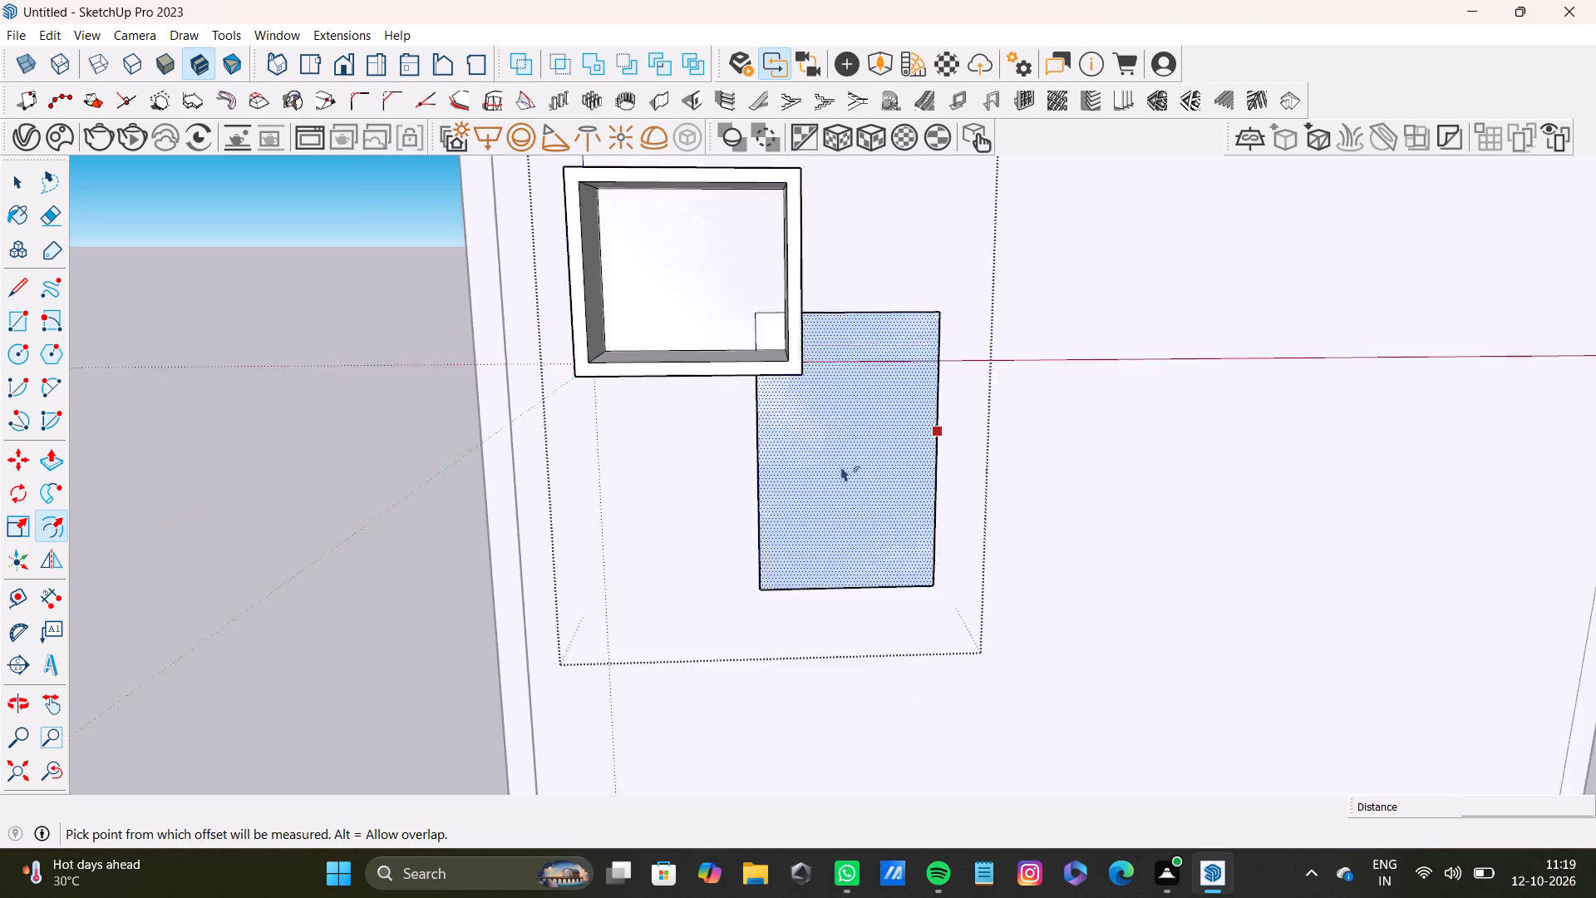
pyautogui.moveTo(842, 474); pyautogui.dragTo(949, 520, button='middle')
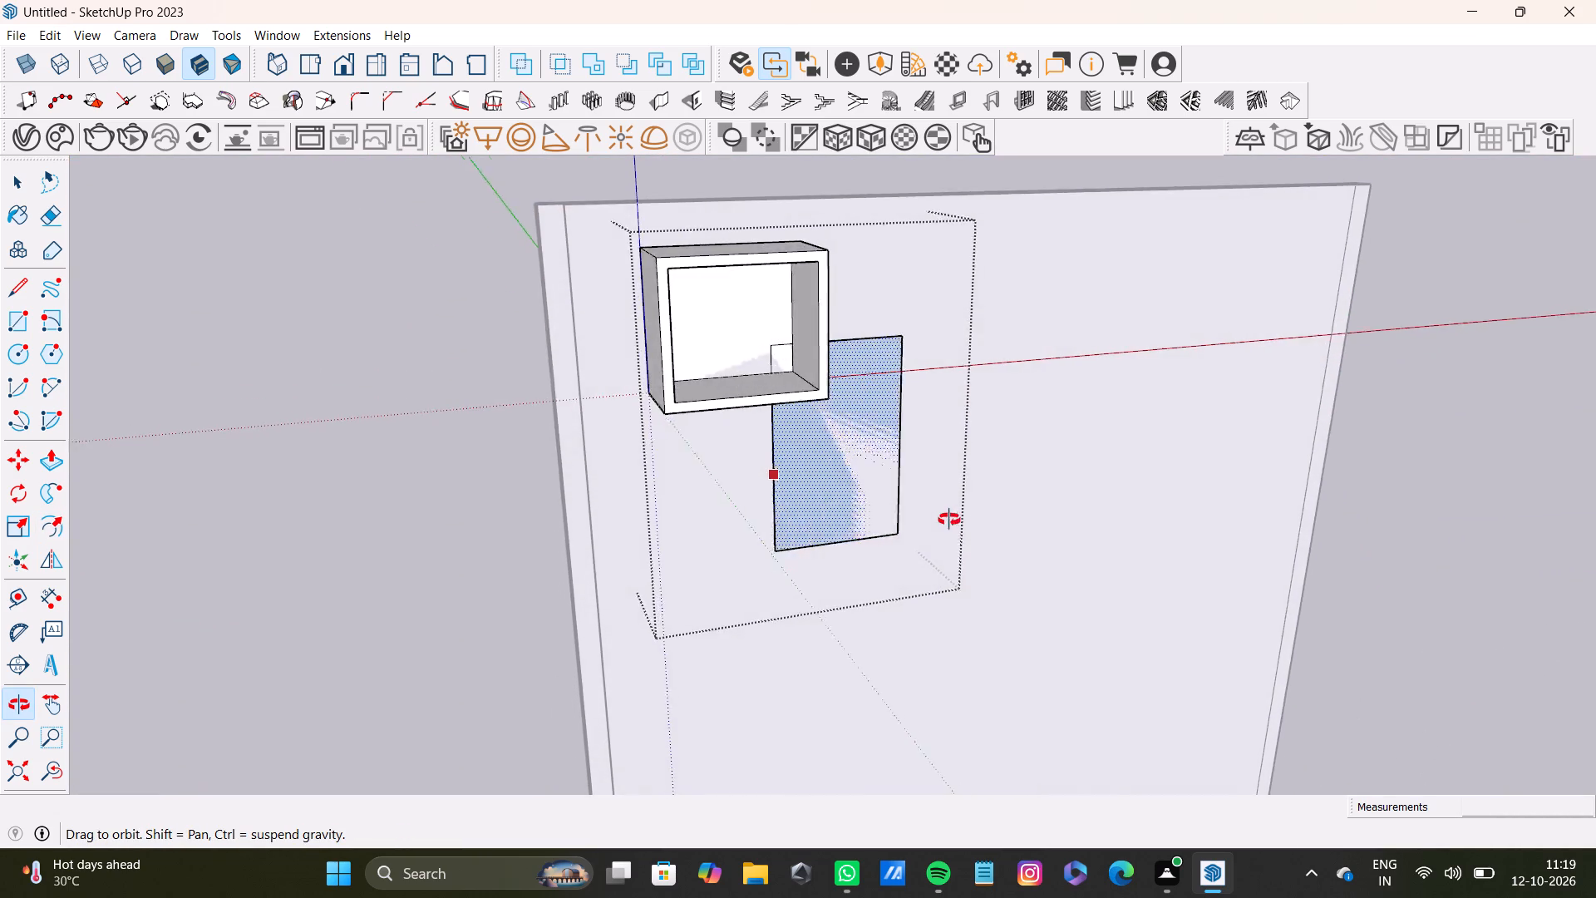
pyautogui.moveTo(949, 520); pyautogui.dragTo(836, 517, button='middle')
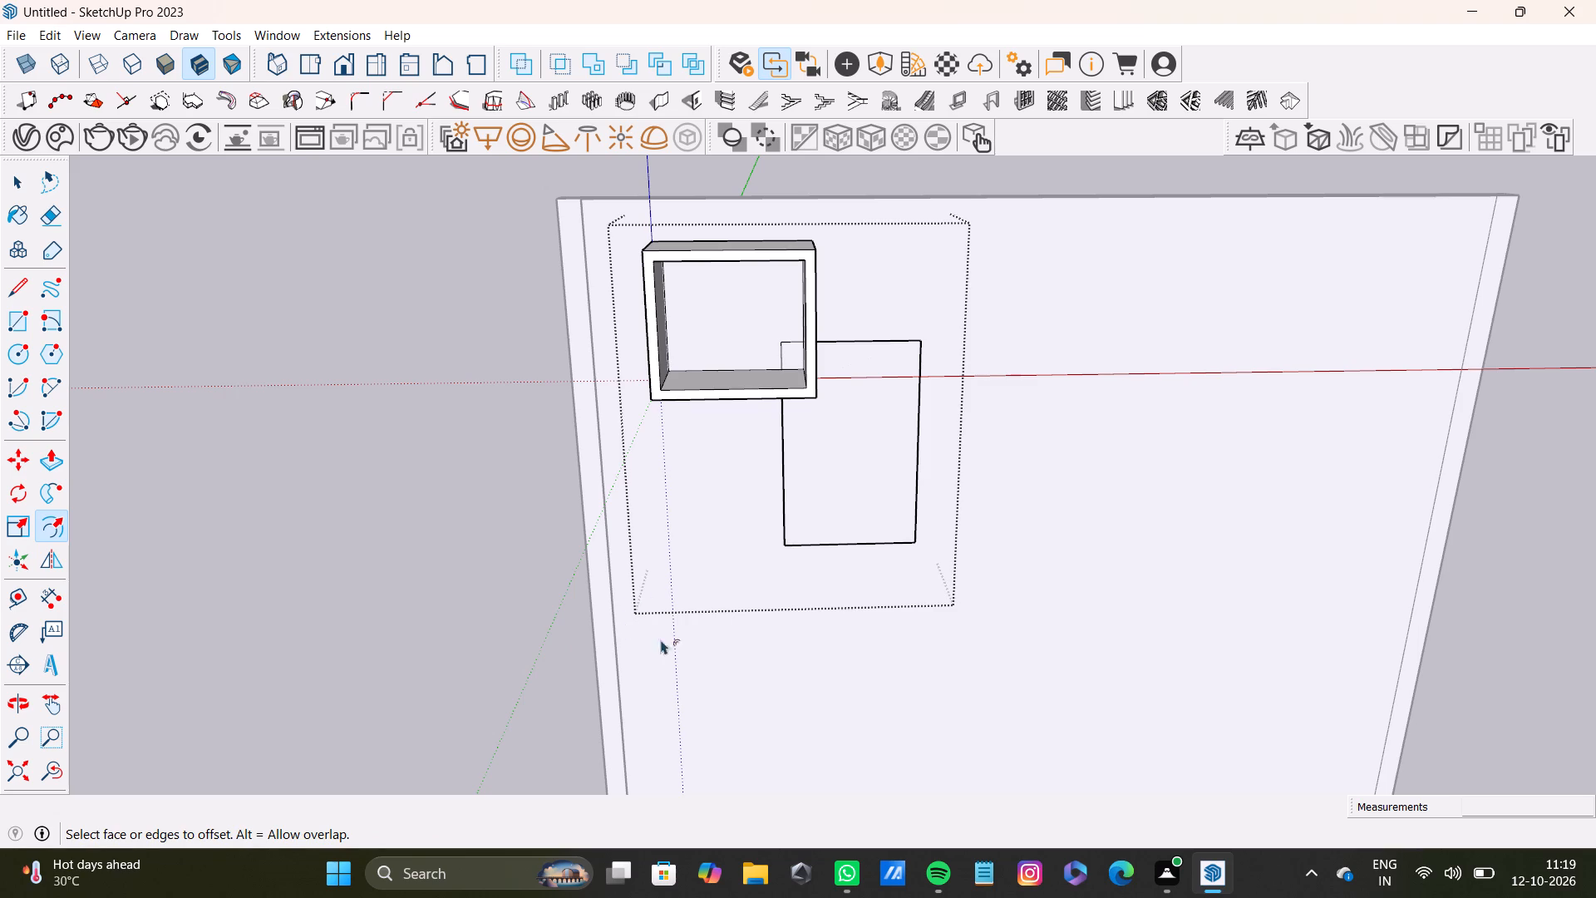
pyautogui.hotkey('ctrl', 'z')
# Close the square frame's group to work directly on the wall panel.
pyautogui.scroll(-4, 904, 517)
pyautogui.keyDown('shift'); pyautogui.moveTo(899, 567); pyautogui.dragTo(840, 486, button='middle'); pyautogui.keyUp('shift')
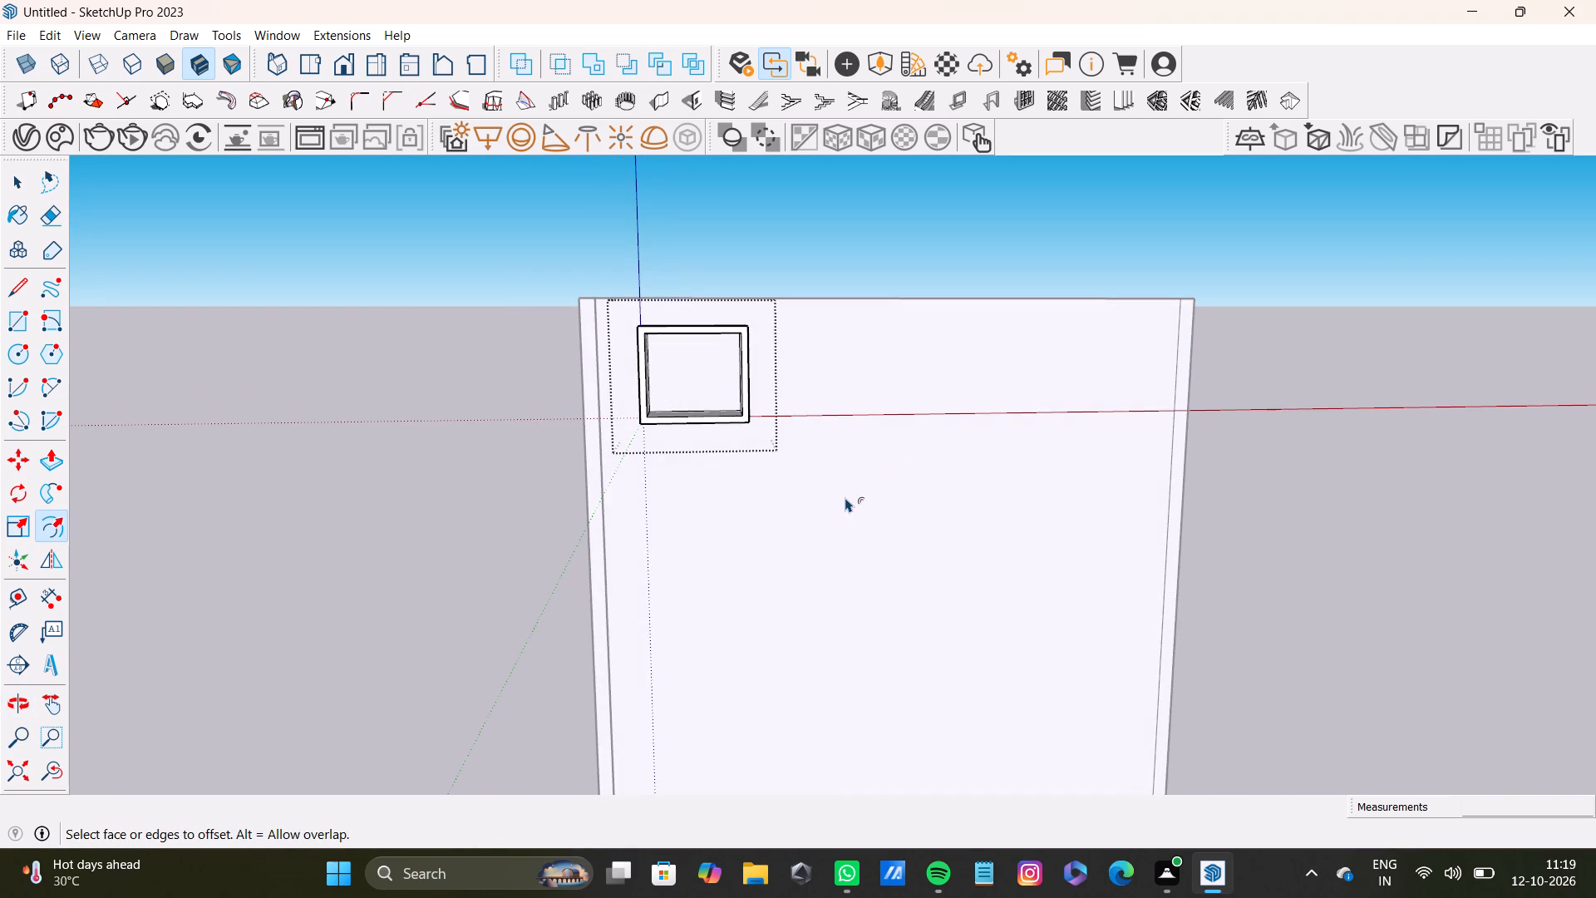
pyautogui.press('space')
pyautogui.click(844, 499)
pyautogui.press('f')
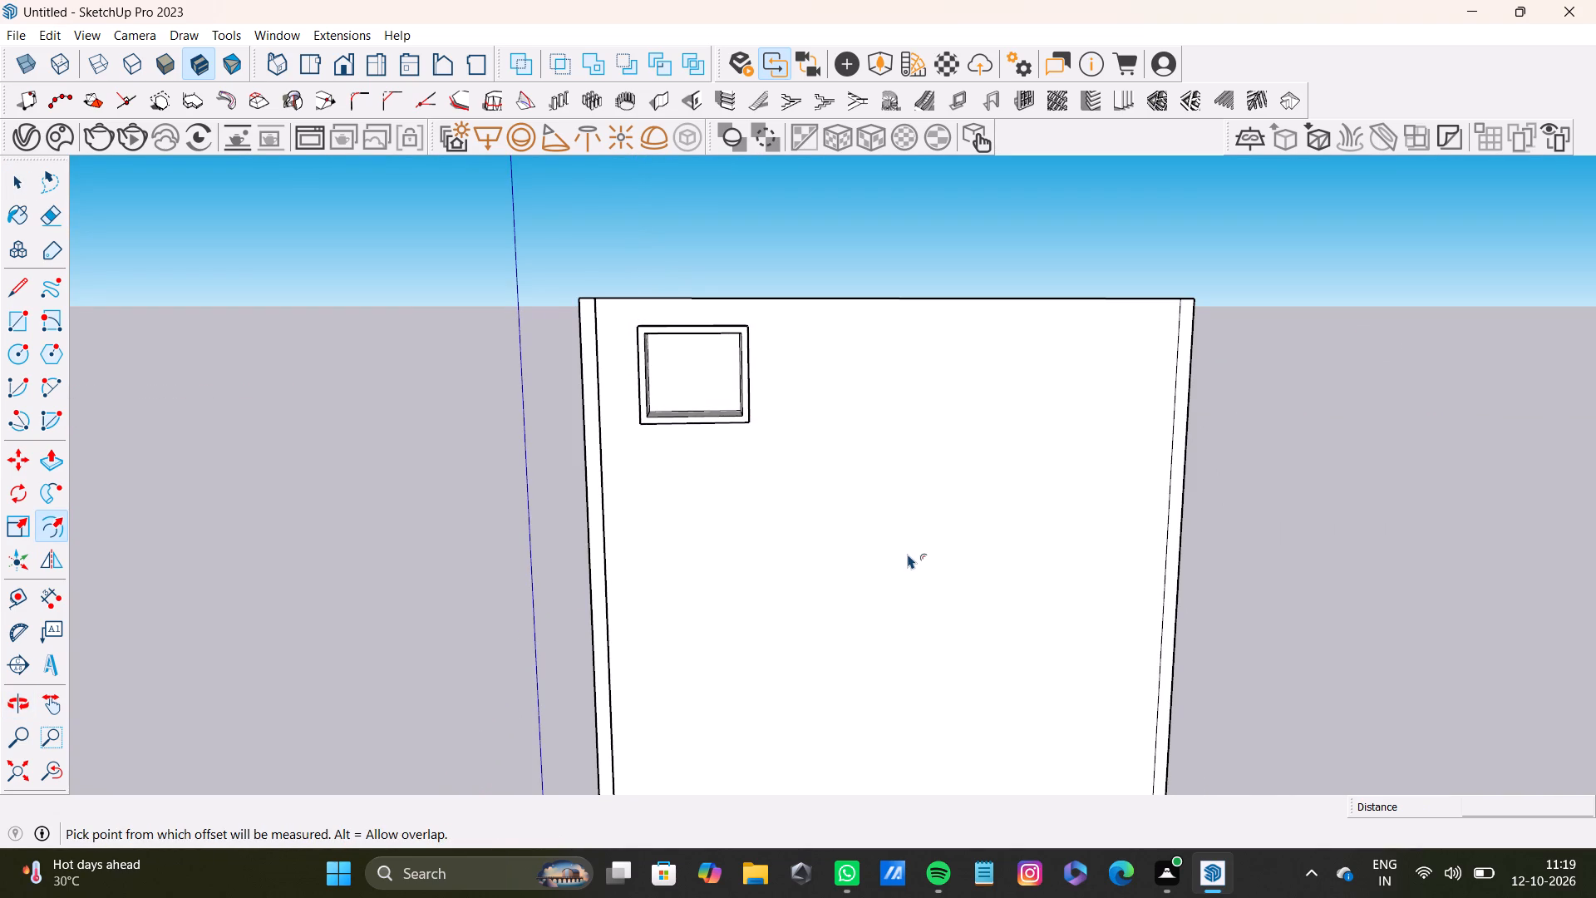
pyautogui.press('e')
pyautogui.press('space')
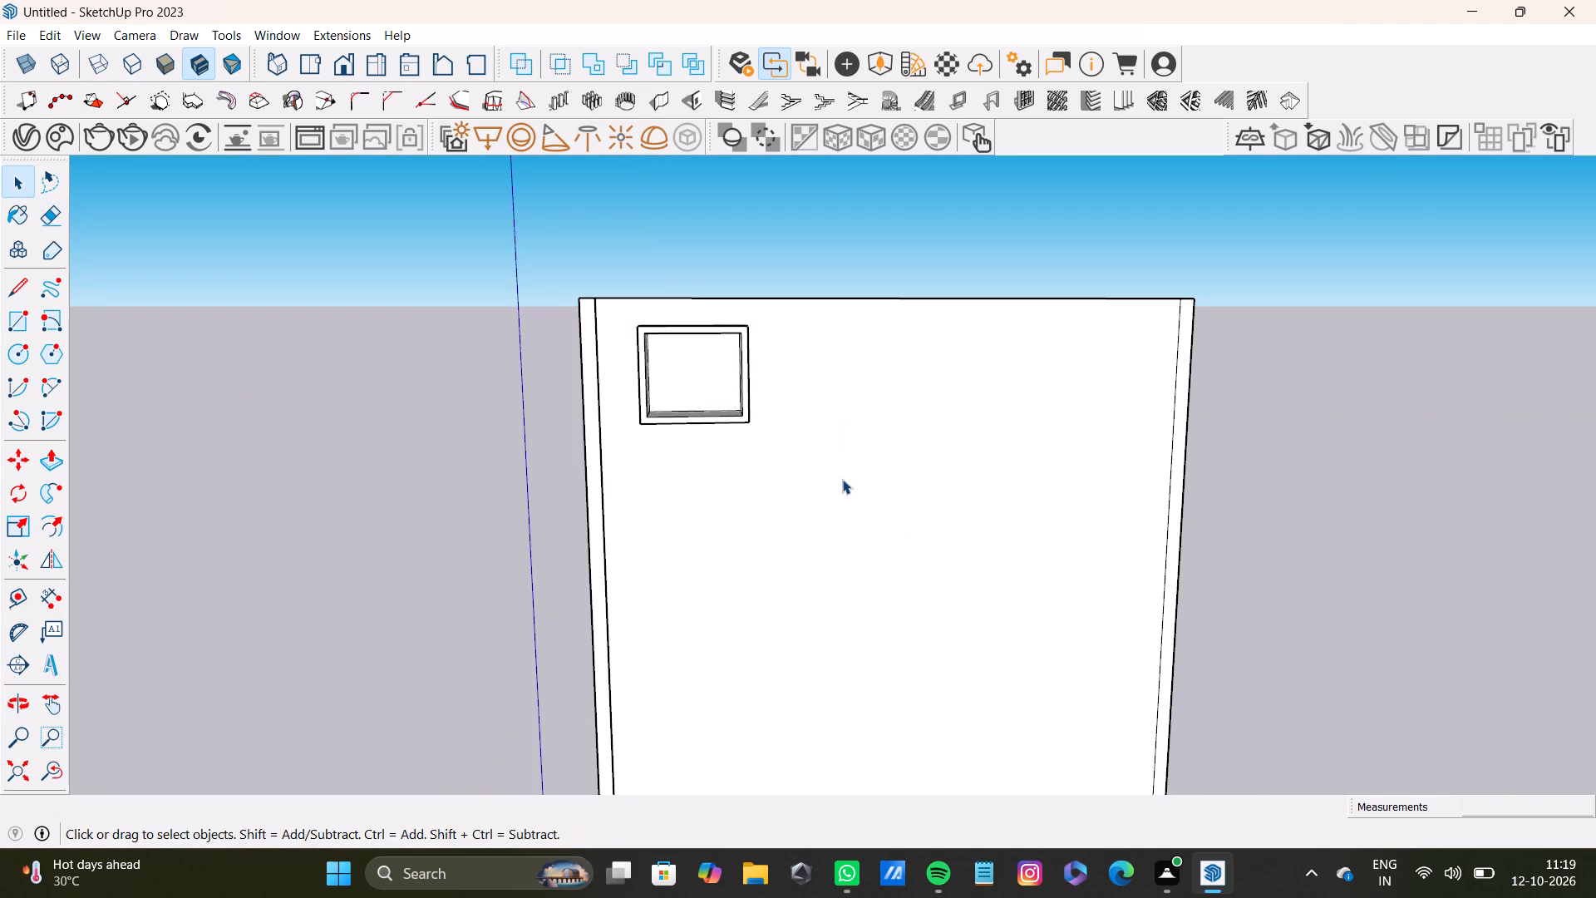
# Draw a separate tall rectangle about 1' 2" by 2' 1 1/2" on the wall panel, beside and slightly below the square frame.
pyautogui.press('r')
pyautogui.scroll(-10, 967, 531)
pyautogui.moveTo(937, 557); pyautogui.dragTo(884, 492, button='middle')
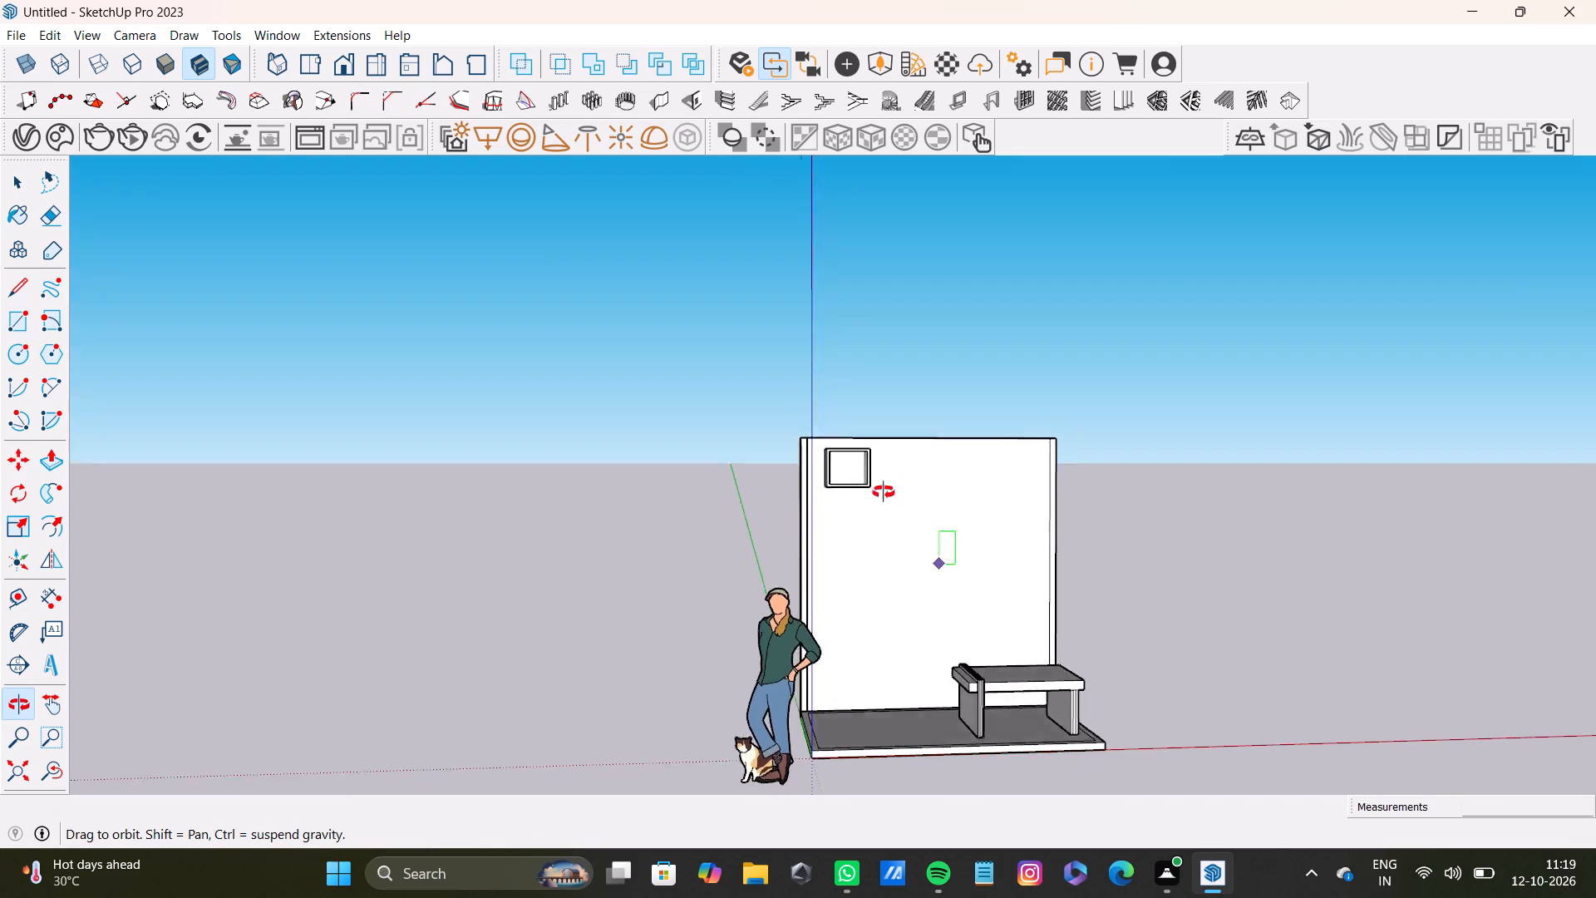
pyautogui.moveTo(884, 492); pyautogui.dragTo(831, 560, button='middle')
pyautogui.scroll(11, 889, 511)
pyautogui.moveTo(919, 465); pyautogui.dragTo(1027, 429, button='middle')
pyautogui.scroll(4, 854, 493)
pyautogui.moveTo(884, 491); pyautogui.dragTo(844, 475, button='middle')
pyautogui.click(860, 429)
pyautogui.scroll(-3, 987, 641)
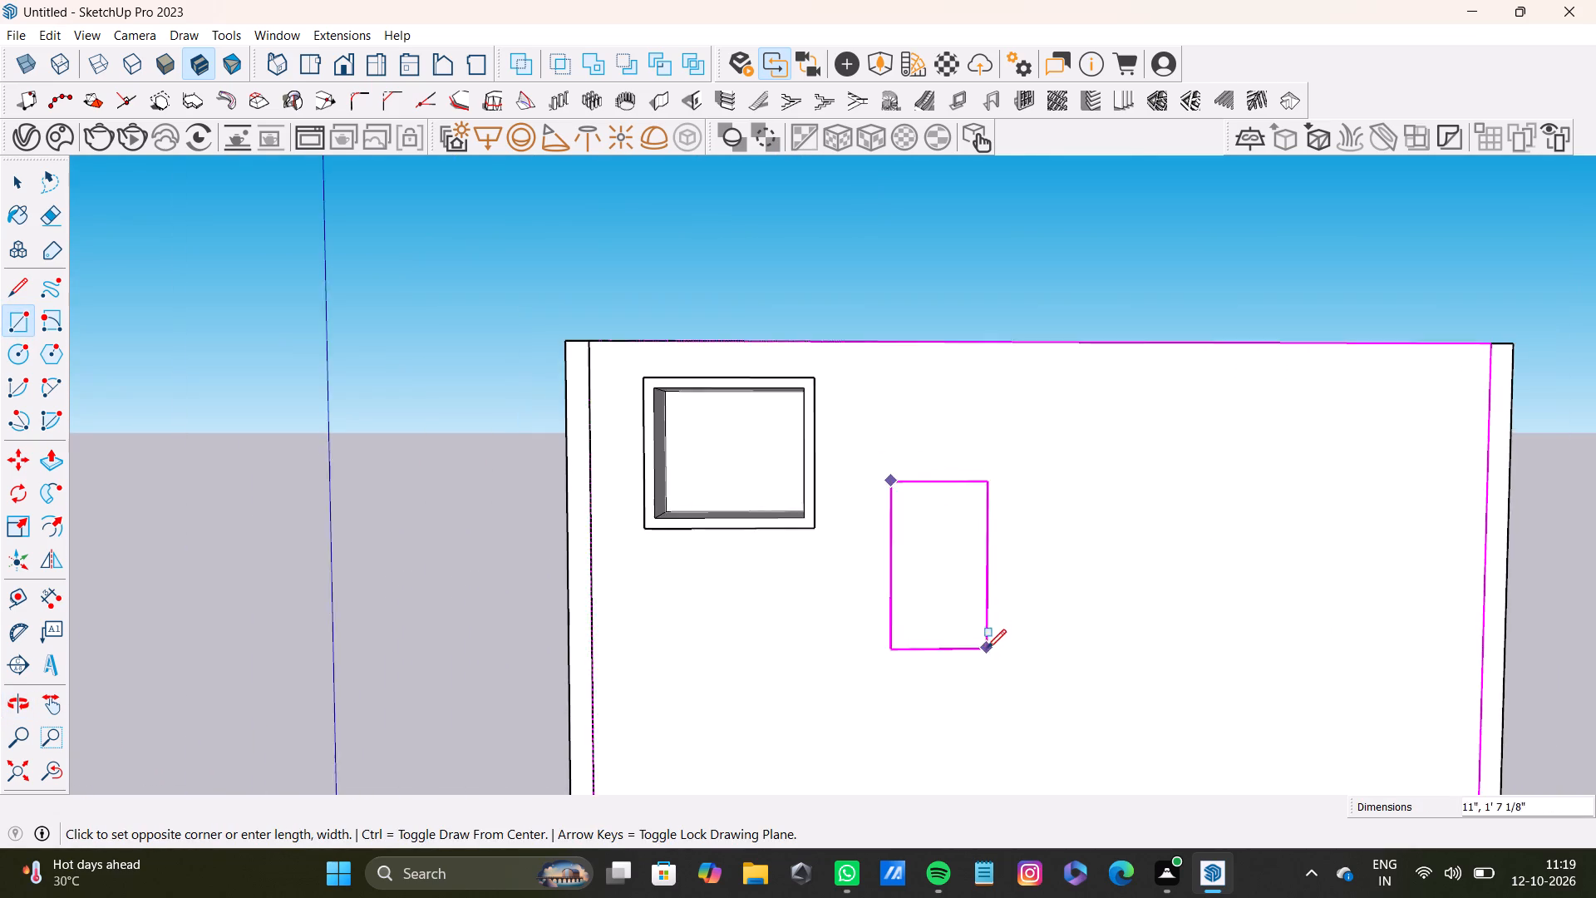
pyautogui.keyDown('shift'); pyautogui.moveTo(987, 649); pyautogui.dragTo(907, 476, button='middle'); pyautogui.keyUp('shift')
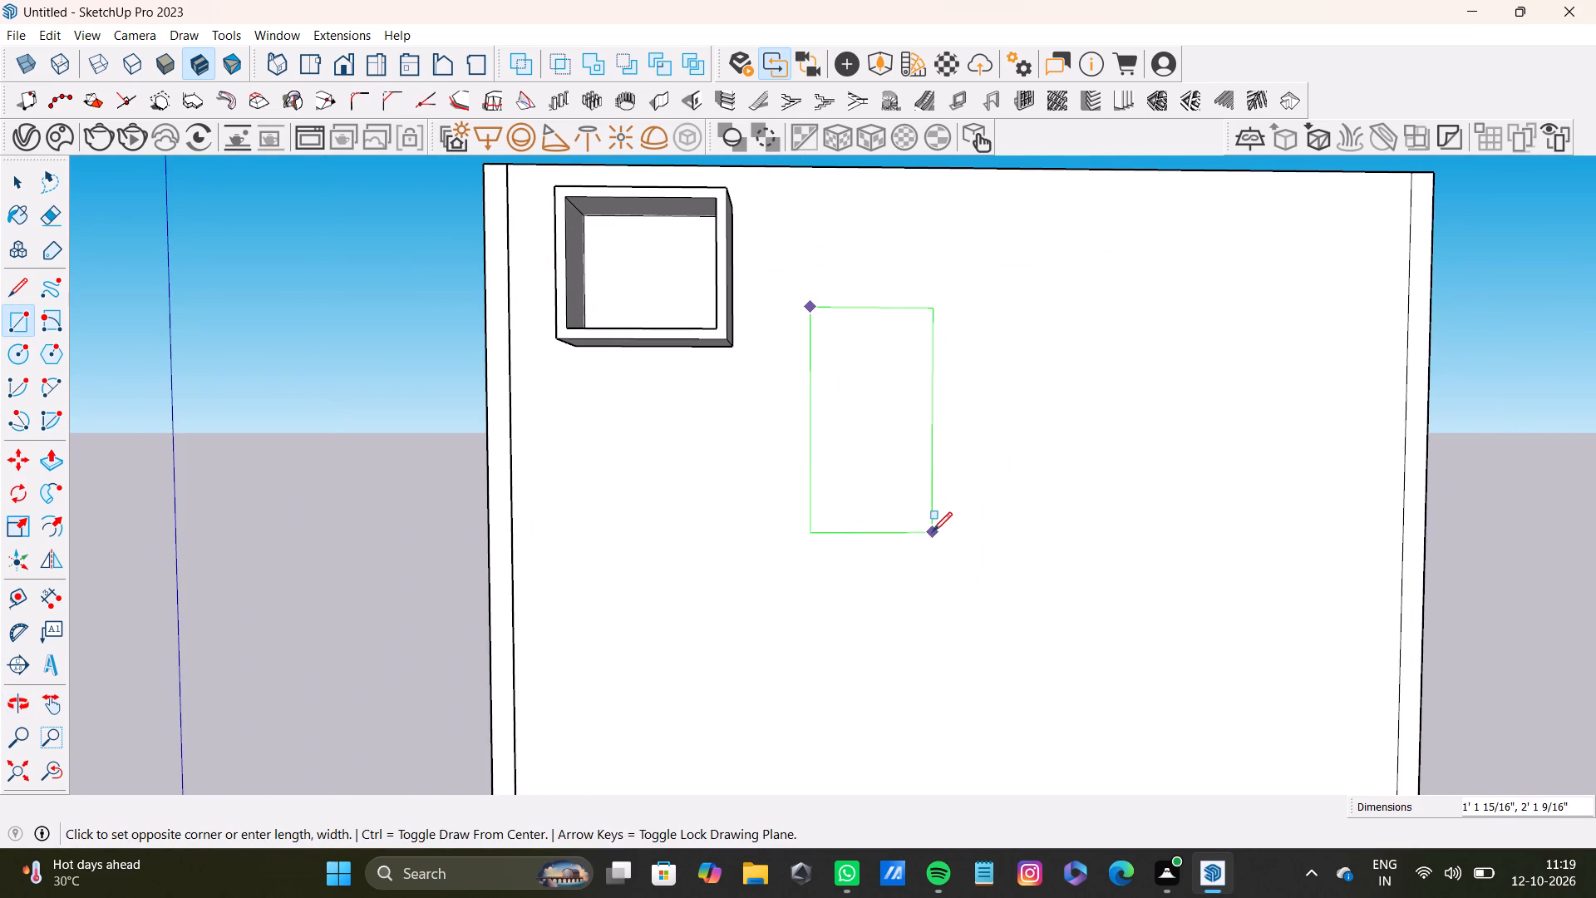
pyautogui.click(933, 531)
pyautogui.scroll(-3, 851, 506)
pyautogui.moveTo(854, 506); pyautogui.dragTo(820, 560, button='middle')
# Offset the tall rectangle's outline slightly inward to form a thin frame border.
pyautogui.press('space')
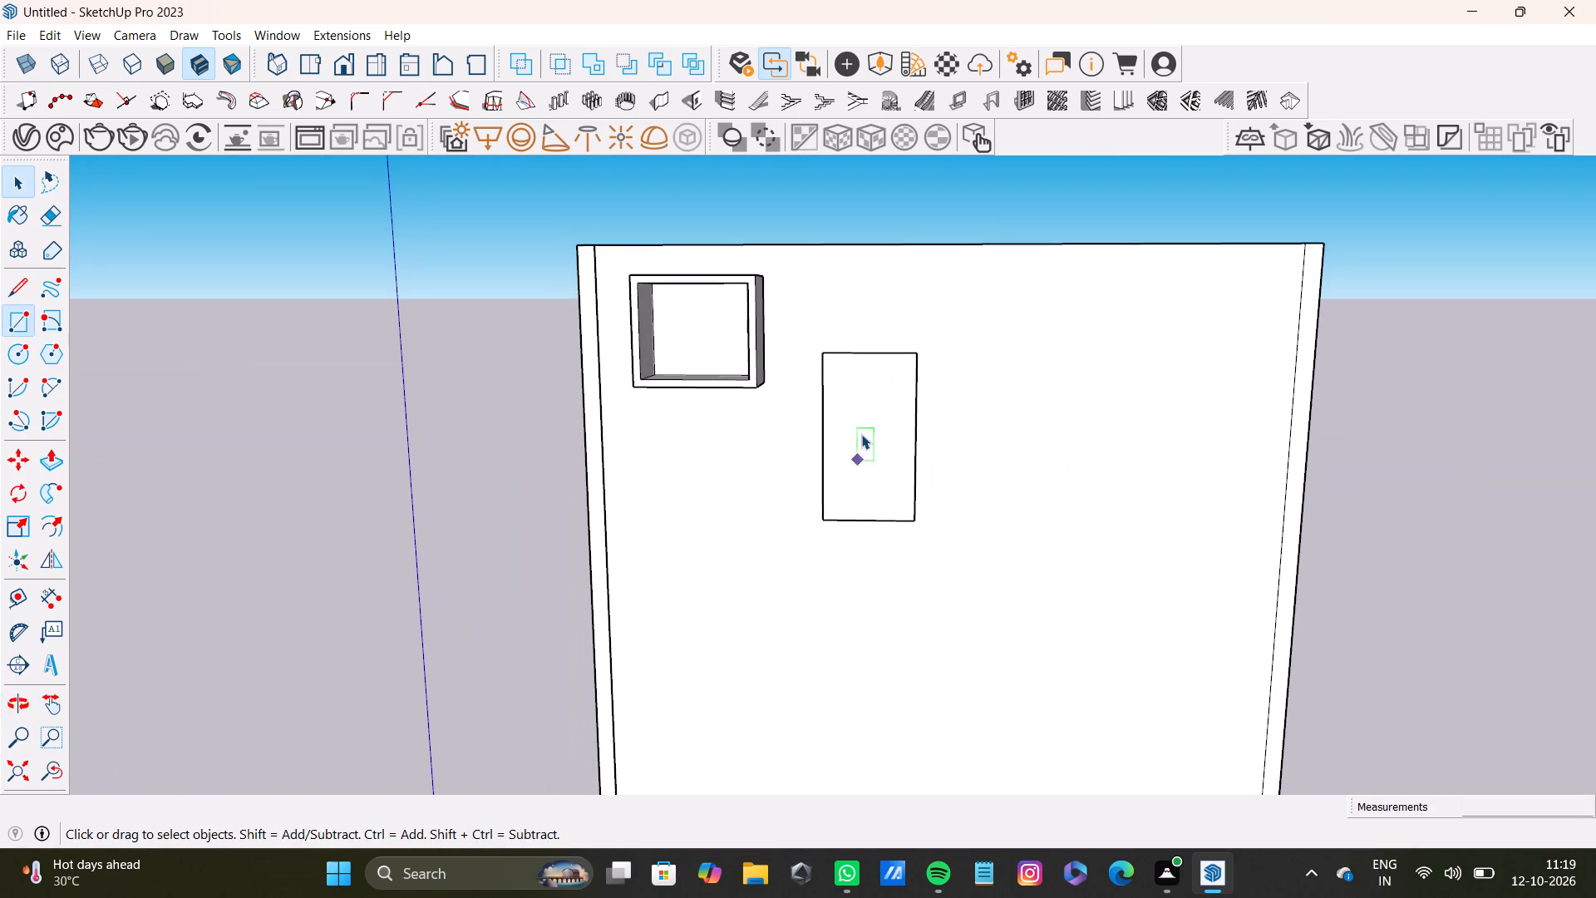
pyautogui.click(861, 434)
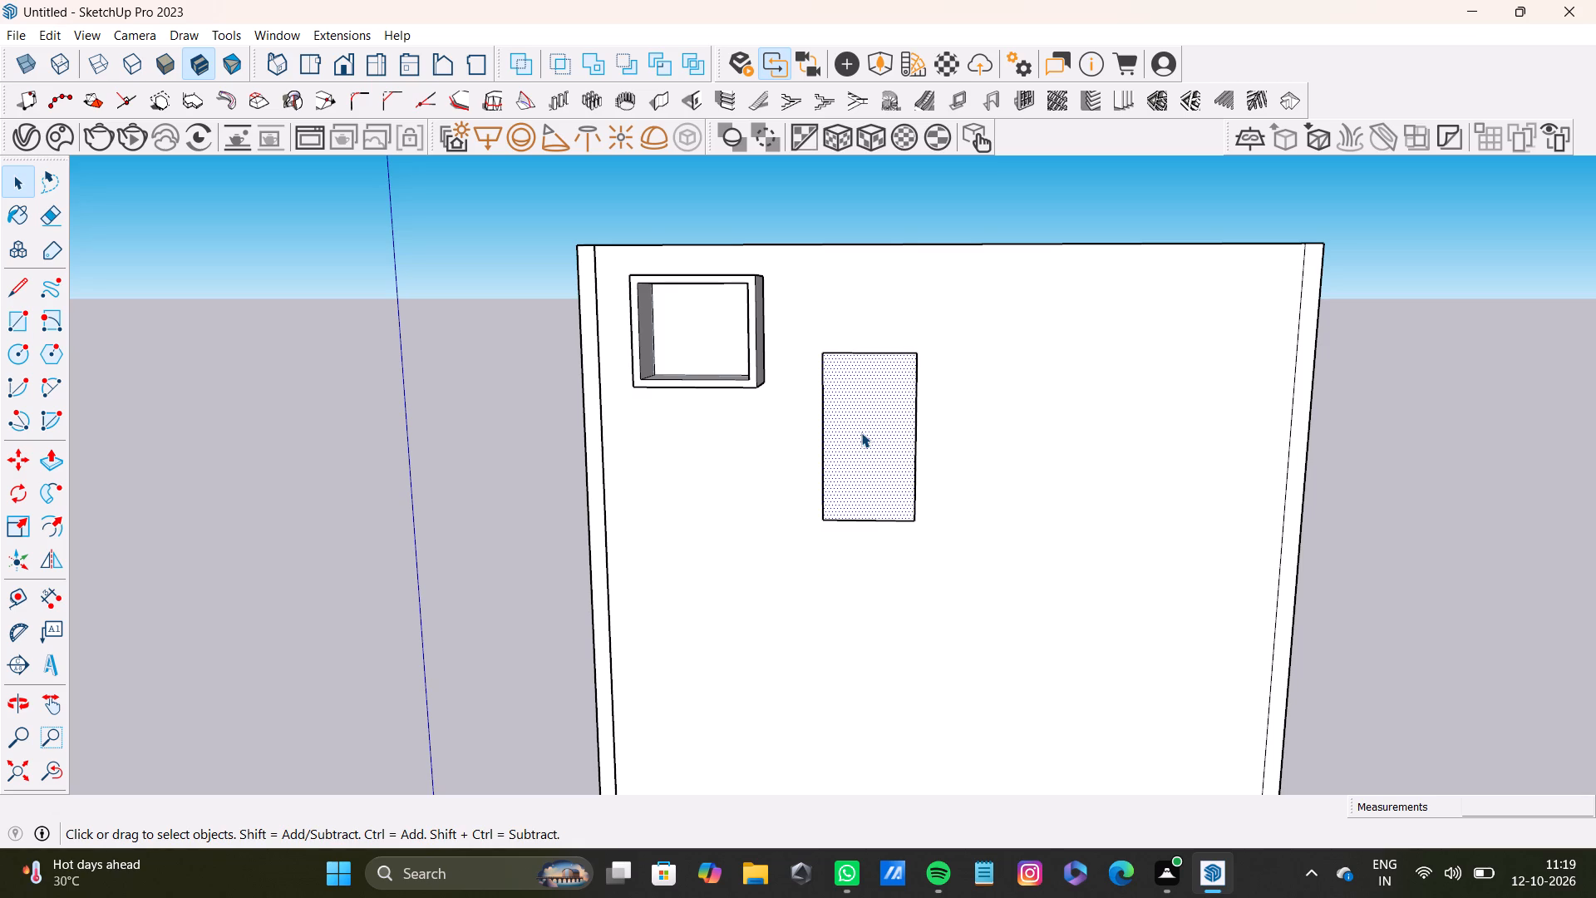
pyautogui.press('f')
pyautogui.moveTo(861, 432); pyautogui.dragTo(834, 432)
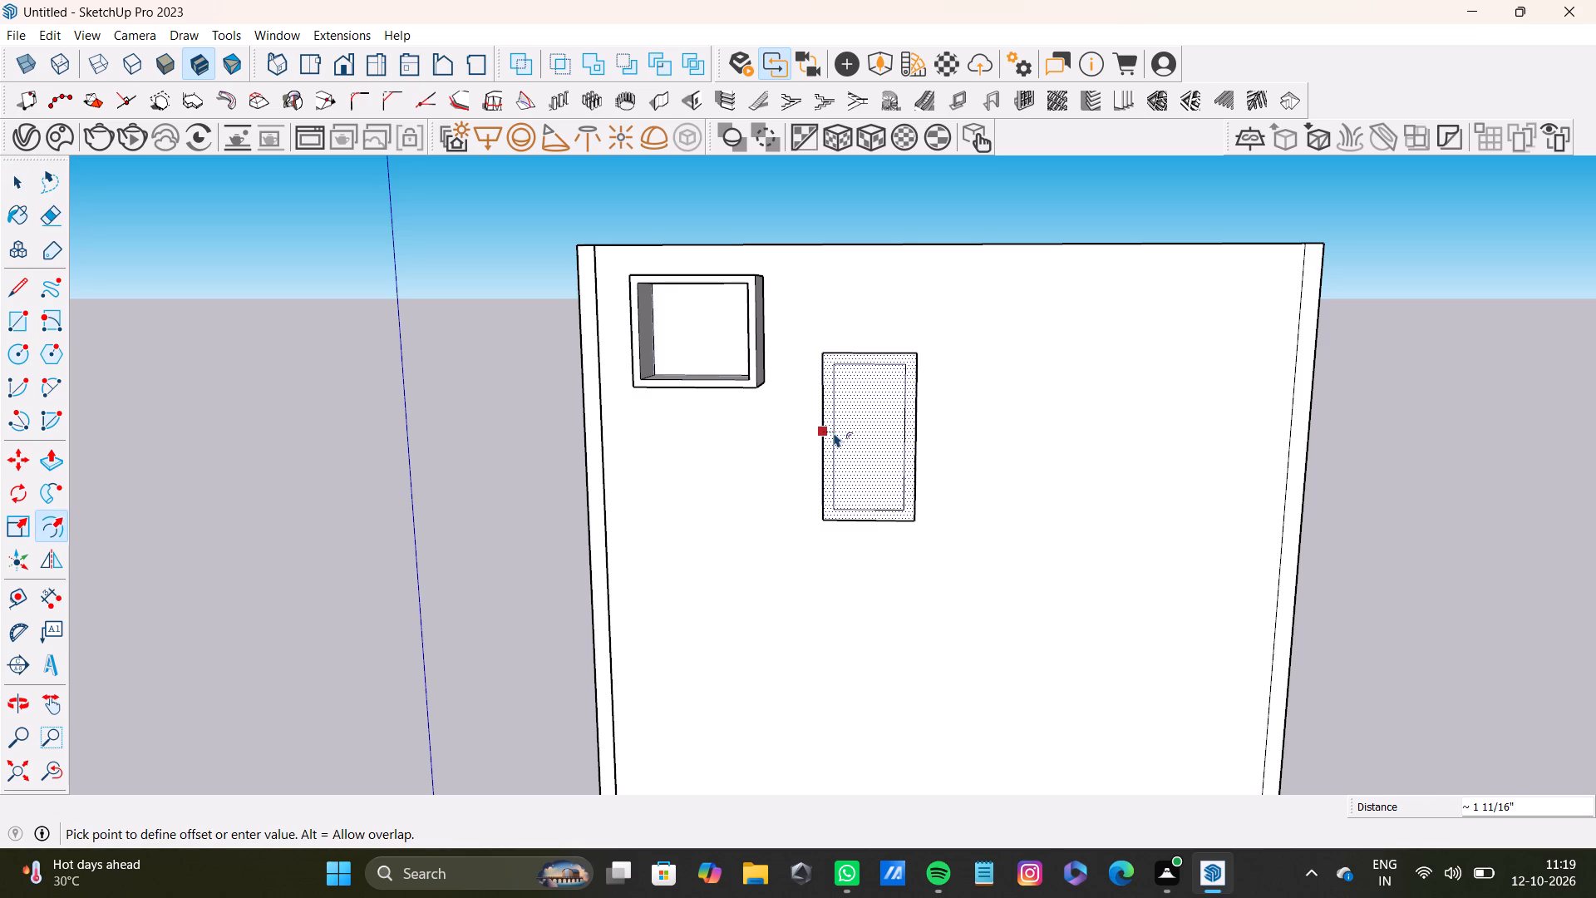
pyautogui.moveTo(834, 432); pyautogui.dragTo(830, 432)
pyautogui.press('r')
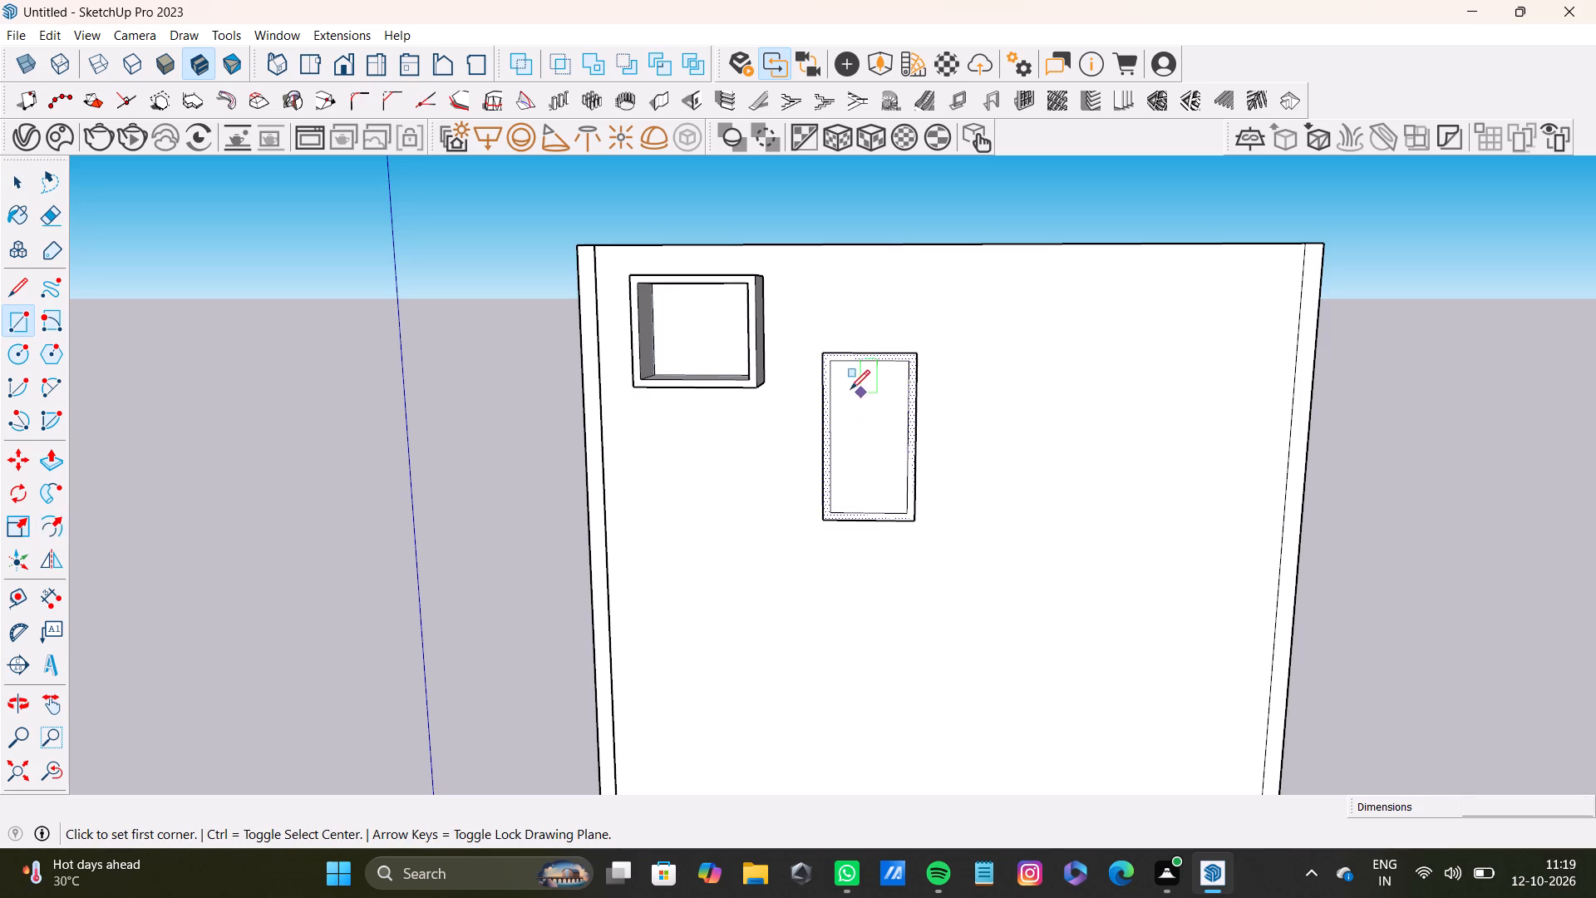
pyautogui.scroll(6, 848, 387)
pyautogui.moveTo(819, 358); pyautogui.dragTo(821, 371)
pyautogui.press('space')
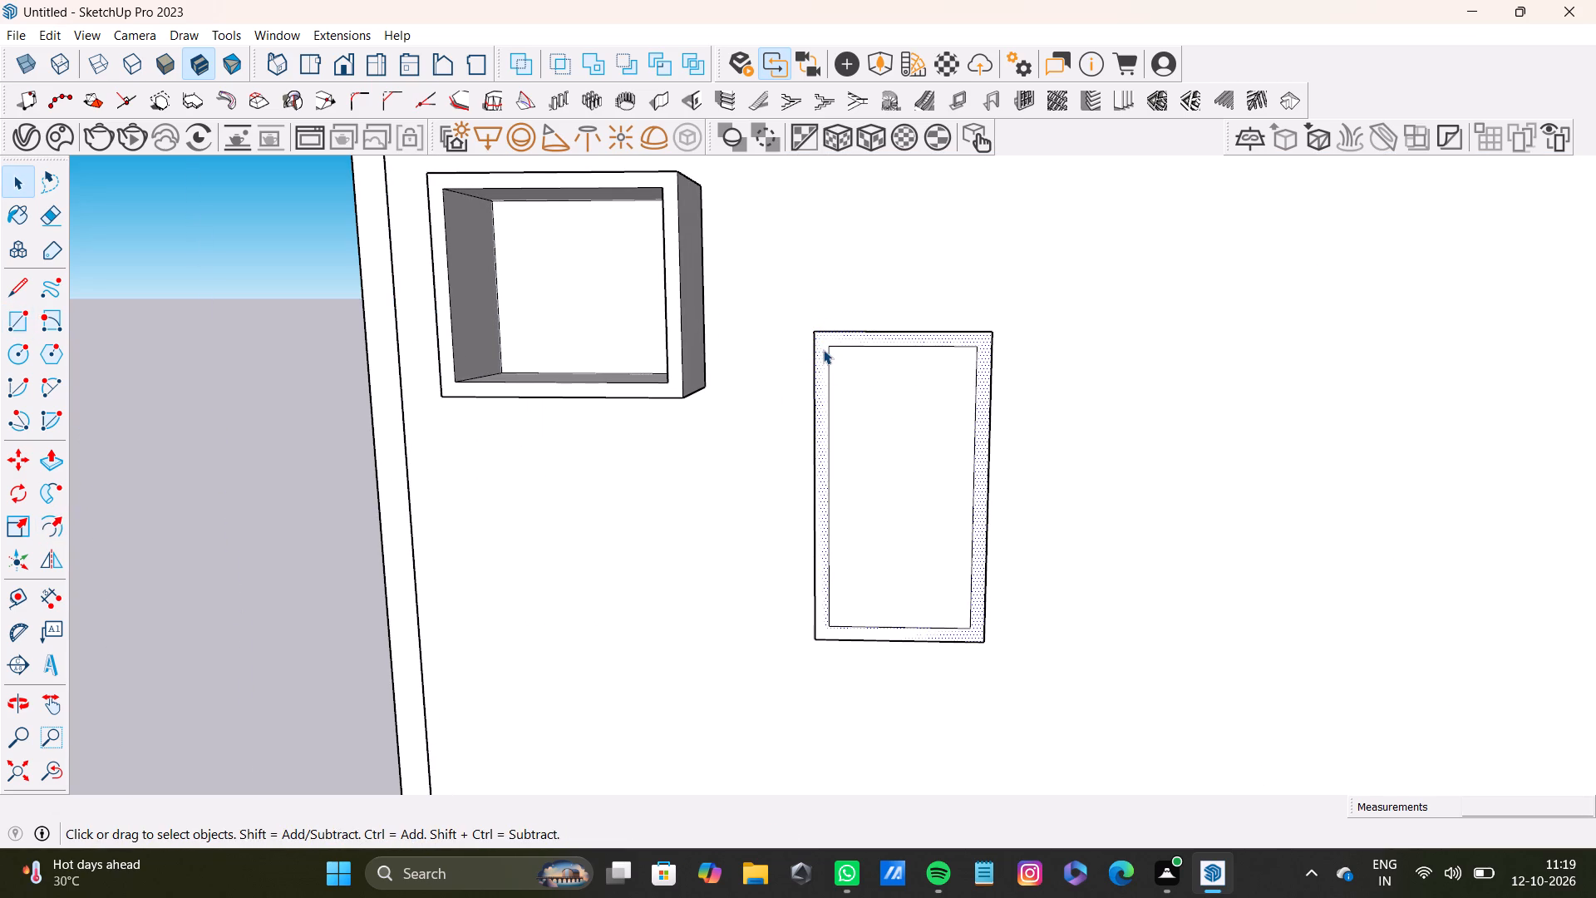
# Extrude the tall rectangle's thin border about 1' 3" outward from the wall into a box frame.
pyautogui.click(823, 349)
pyautogui.press('p')
pyautogui.moveTo(824, 348); pyautogui.dragTo(819, 350)
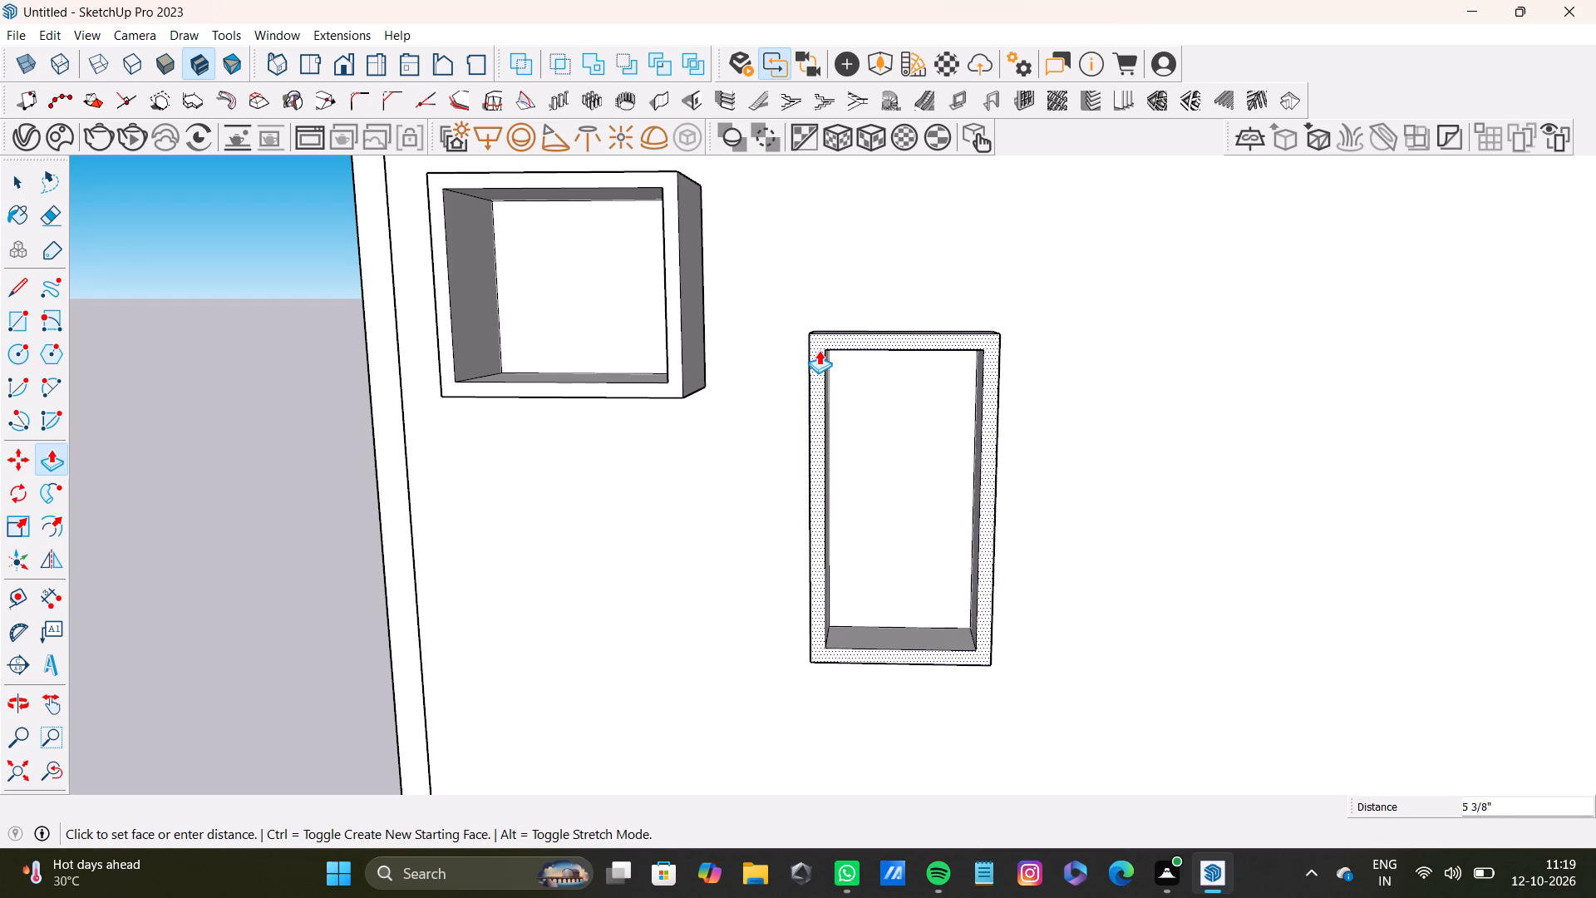
pyautogui.moveTo(819, 350); pyautogui.dragTo(811, 360)
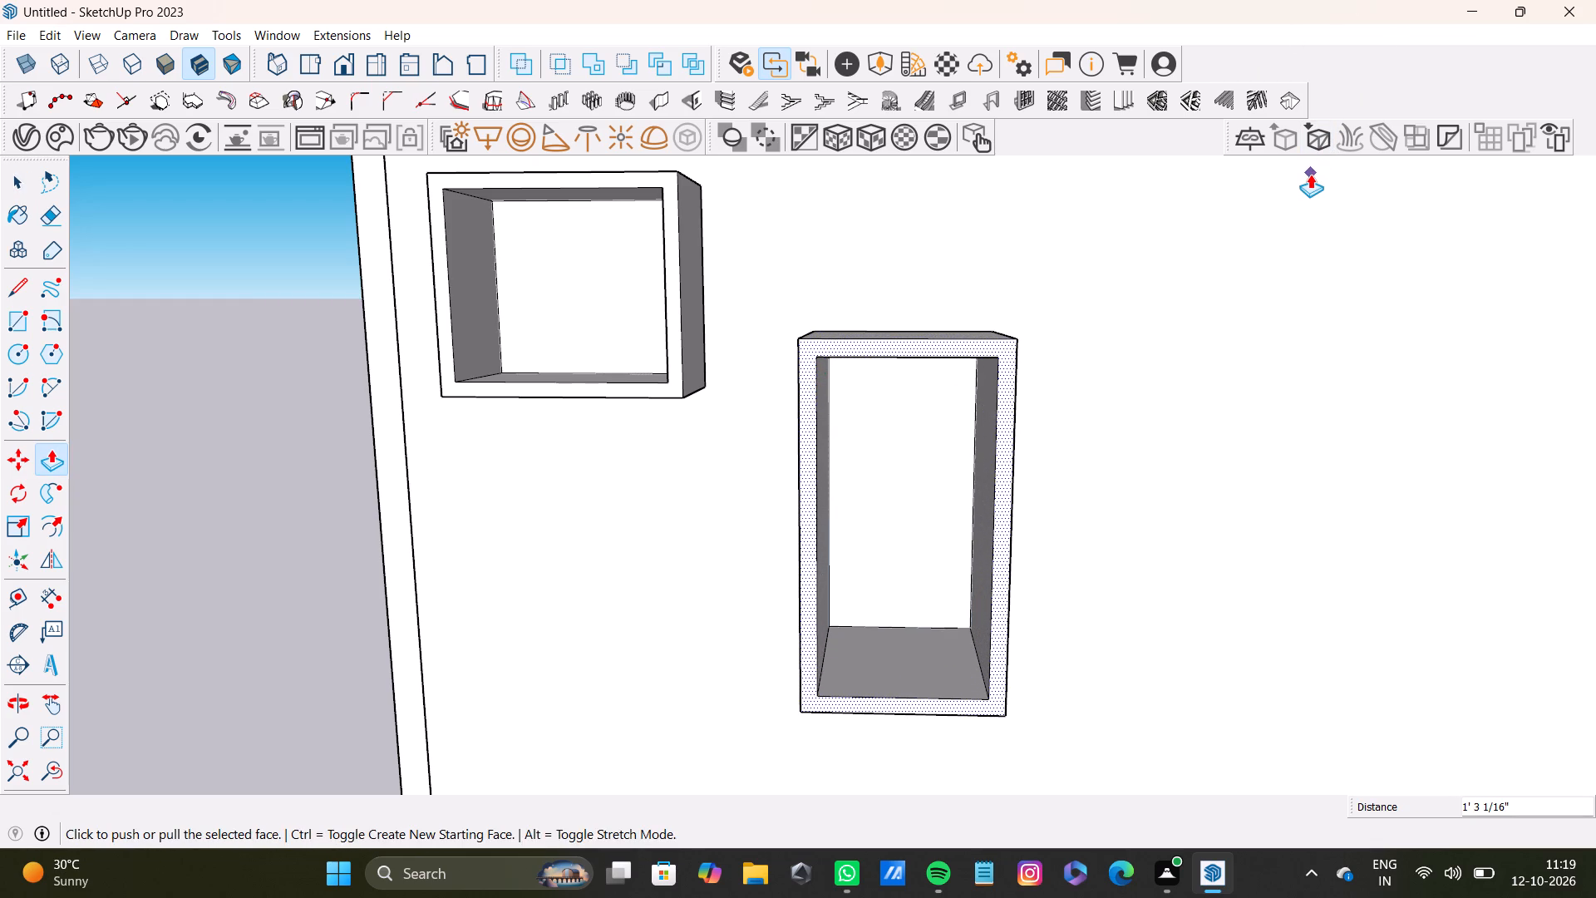
# Push the rectangular frame's front border face back slightly to make the frame shallower.
pyautogui.scroll(-3, 1306, 160)
pyautogui.moveTo(1296, 160); pyautogui.dragTo(1435, 119, button='middle')
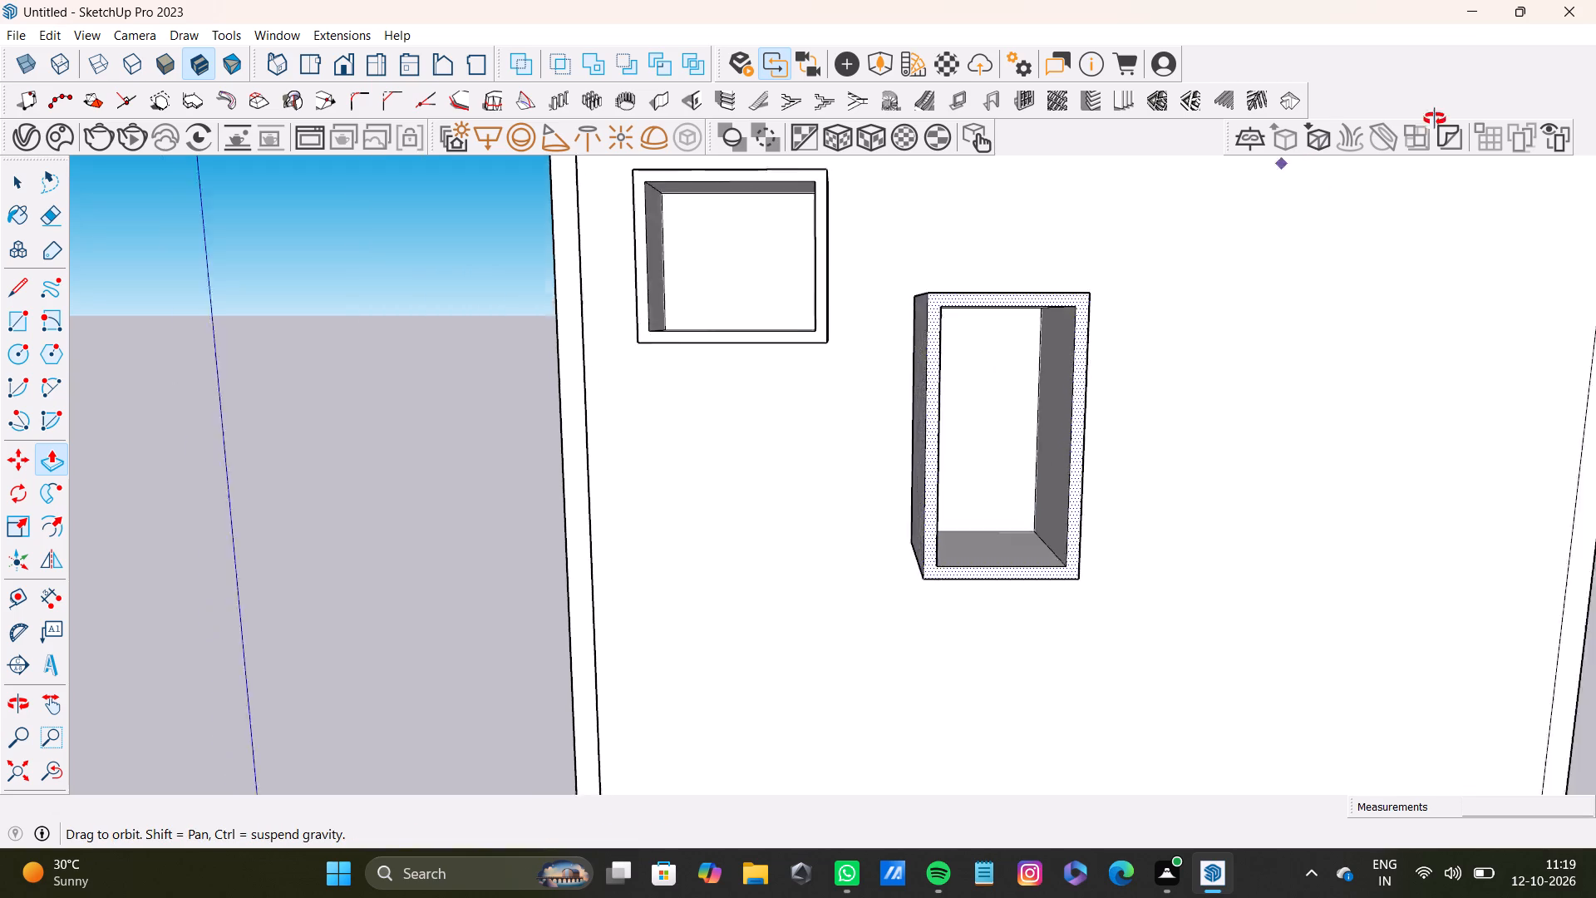
pyautogui.moveTo(1435, 119); pyautogui.dragTo(1346, 201, button='middle')
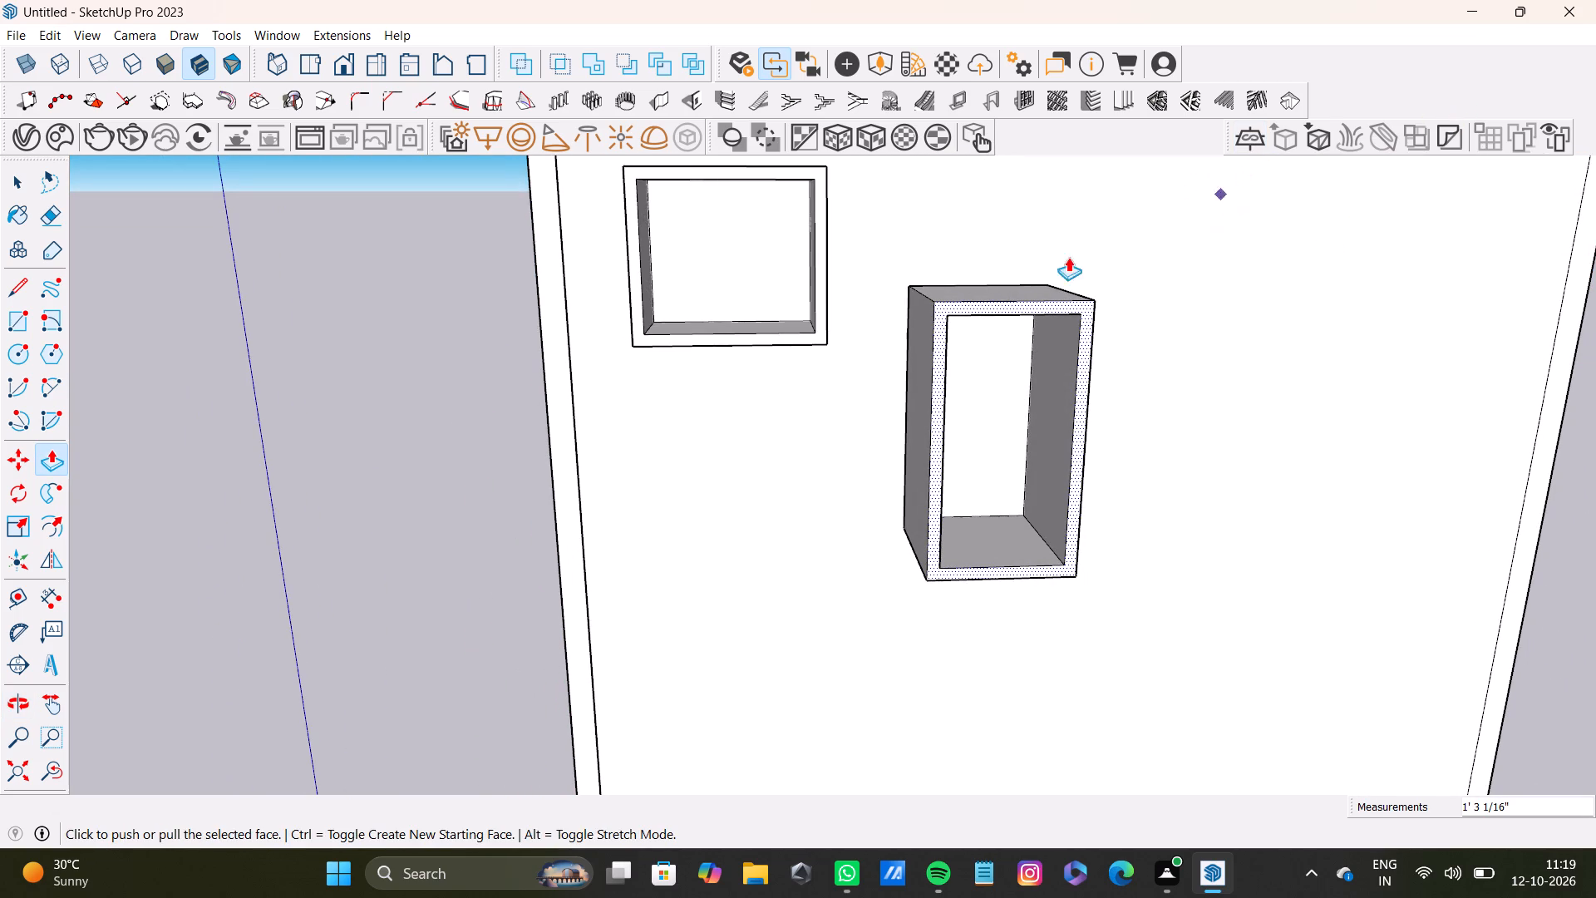
pyautogui.moveTo(940, 345); pyautogui.dragTo(936, 341)
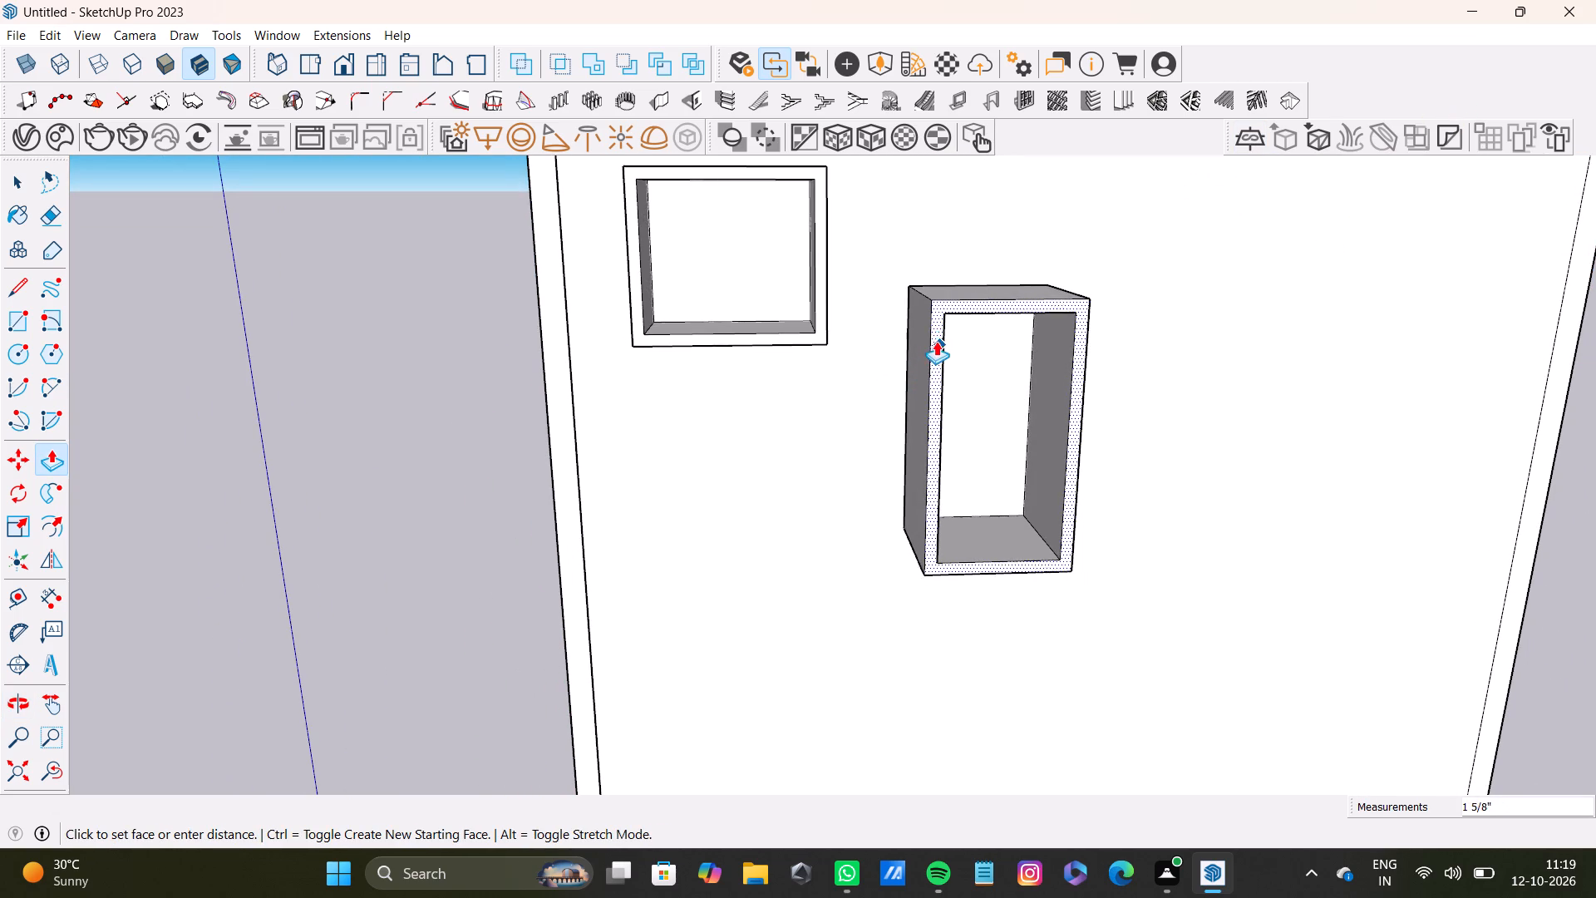
pyautogui.moveTo(936, 341); pyautogui.dragTo(933, 336)
pyautogui.moveTo(1053, 405); pyautogui.dragTo(877, 387, button='middle')
# Select the whole rectangular frame and scale it slightly wider along the red axis.
pyautogui.press('space')
pyautogui.moveTo(923, 371); pyautogui.dragTo(1045, 398, button='middle')
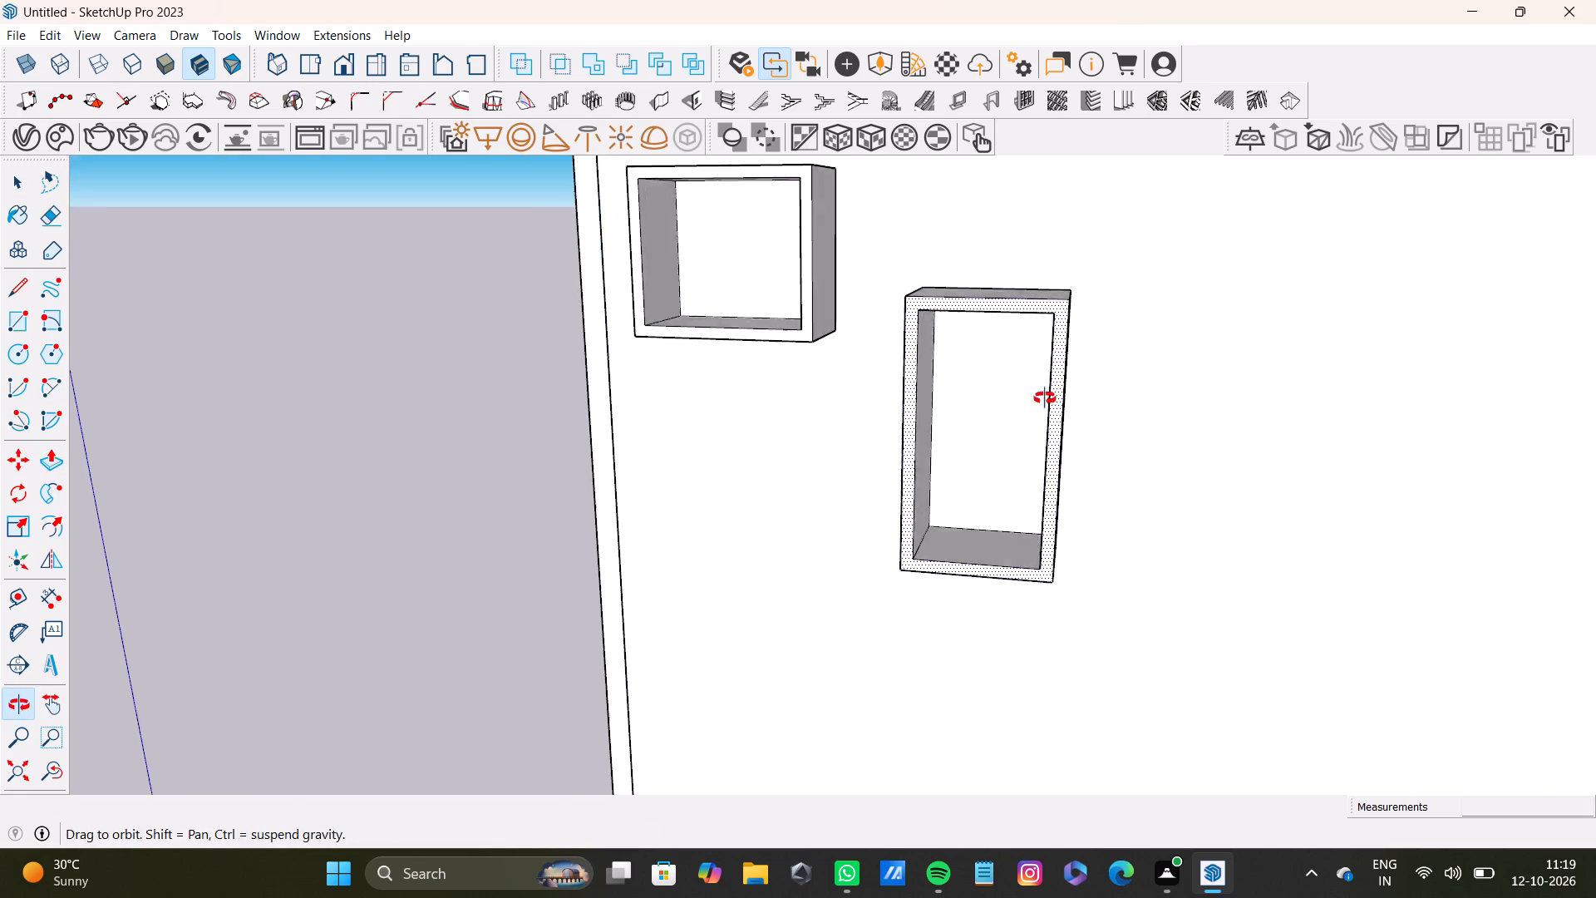
pyautogui.moveTo(1045, 398); pyautogui.dragTo(1045, 399, button='middle')
pyautogui.moveTo(878, 261); pyautogui.dragTo(1101, 624)
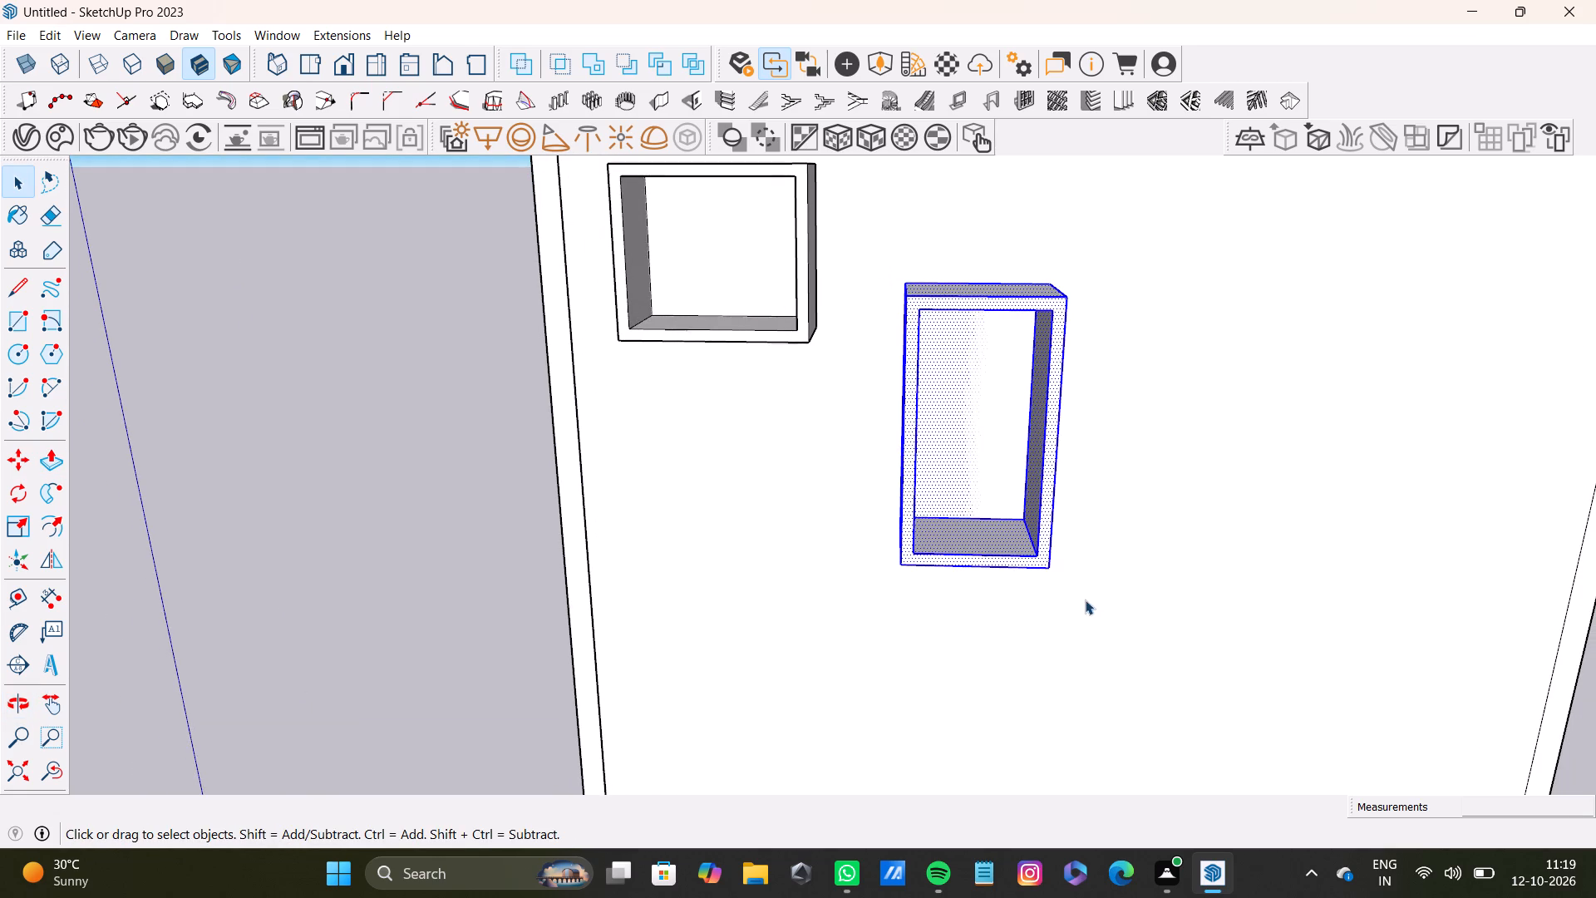
pyautogui.press('s')
pyautogui.moveTo(1122, 560); pyautogui.dragTo(1024, 535, button='middle')
pyautogui.moveTo(1064, 433); pyautogui.dragTo(1085, 435)
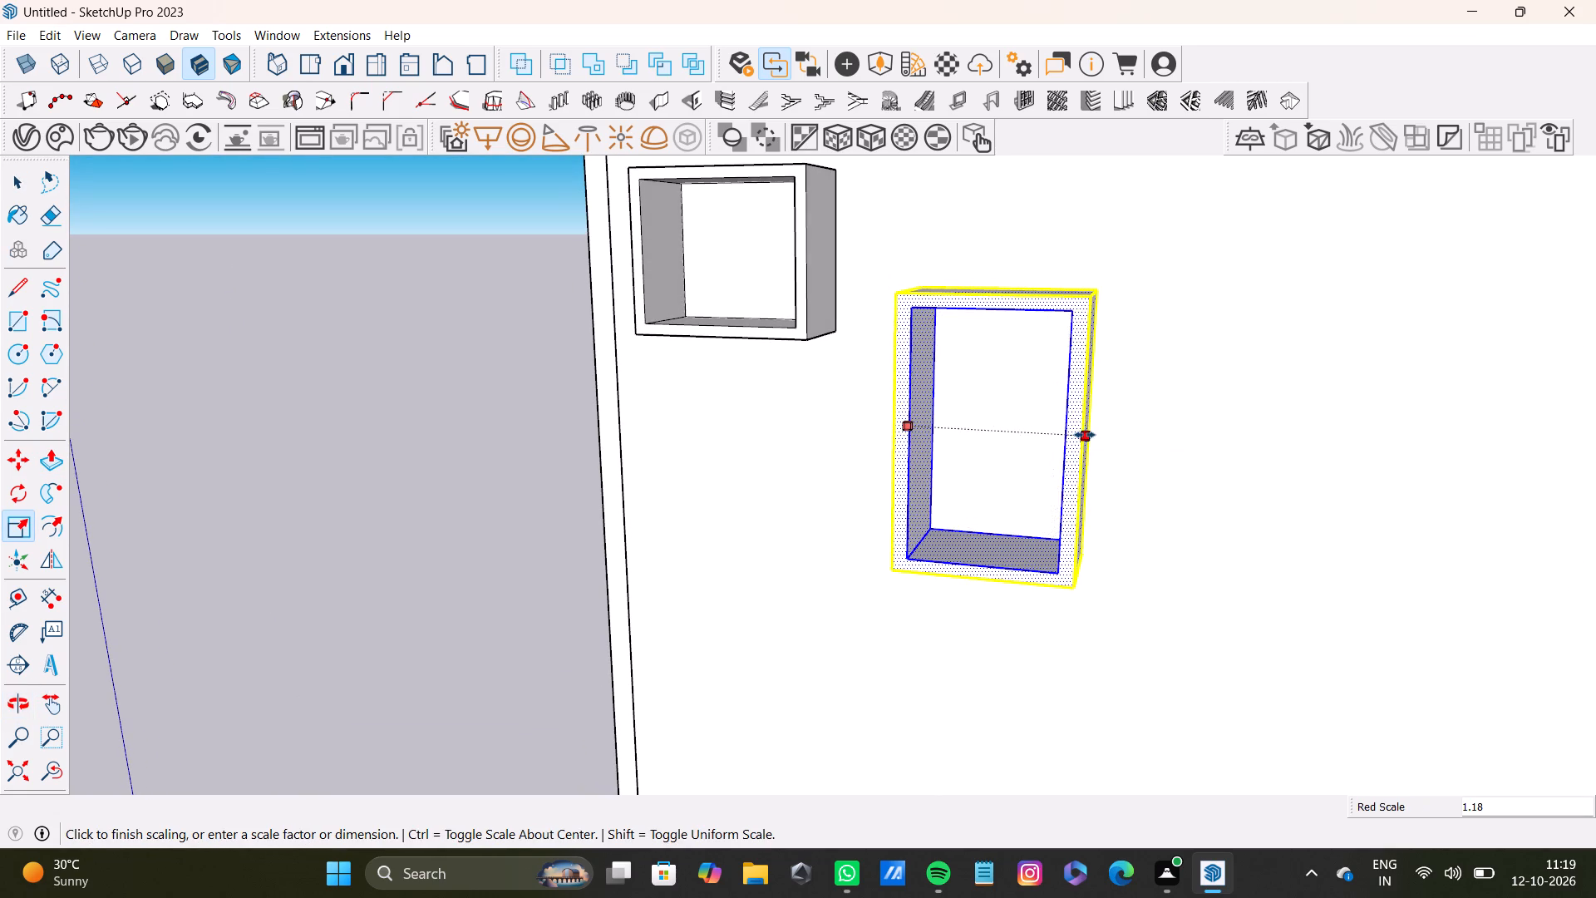
pyautogui.moveTo(1085, 435); pyautogui.dragTo(1095, 438)
pyautogui.press('space')
# Examine the depth, proportions and placement of the two box frames on the wall panel.
pyautogui.scroll(-4, 1053, 460)
pyautogui.moveTo(1018, 499); pyautogui.dragTo(1254, 576, button='middle')
pyautogui.scroll(3, 990, 363)
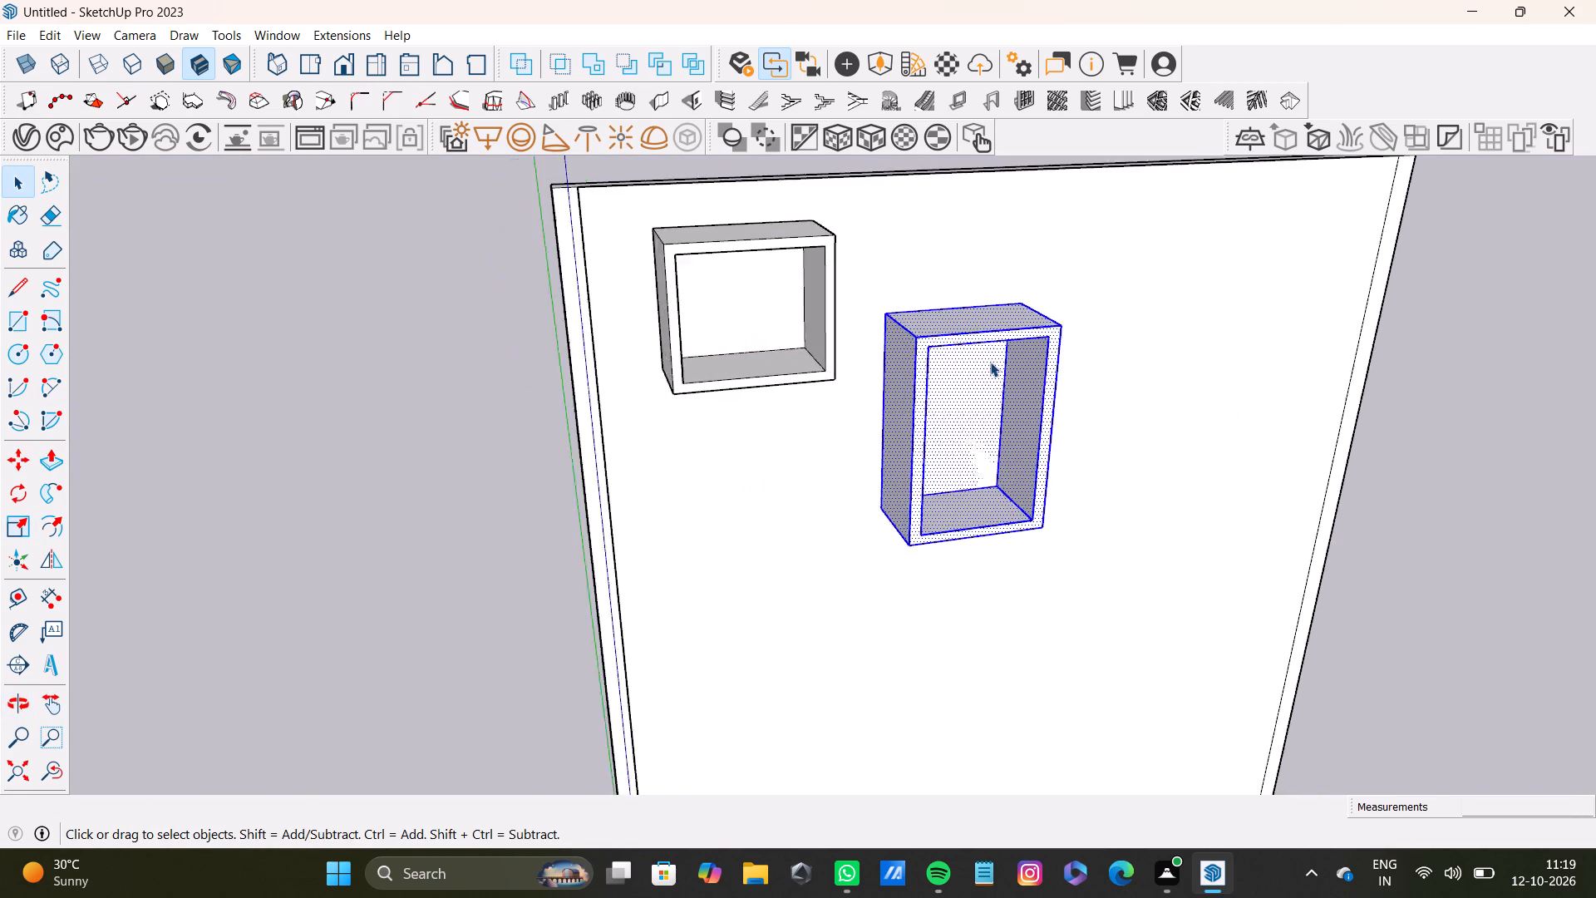
pyautogui.scroll(-7, 977, 370)
pyautogui.keyDown('shift'); pyautogui.moveTo(971, 439); pyautogui.dragTo(947, 338, button='middle'); pyautogui.keyUp('shift')
pyautogui.press('space')
pyautogui.click(929, 317)
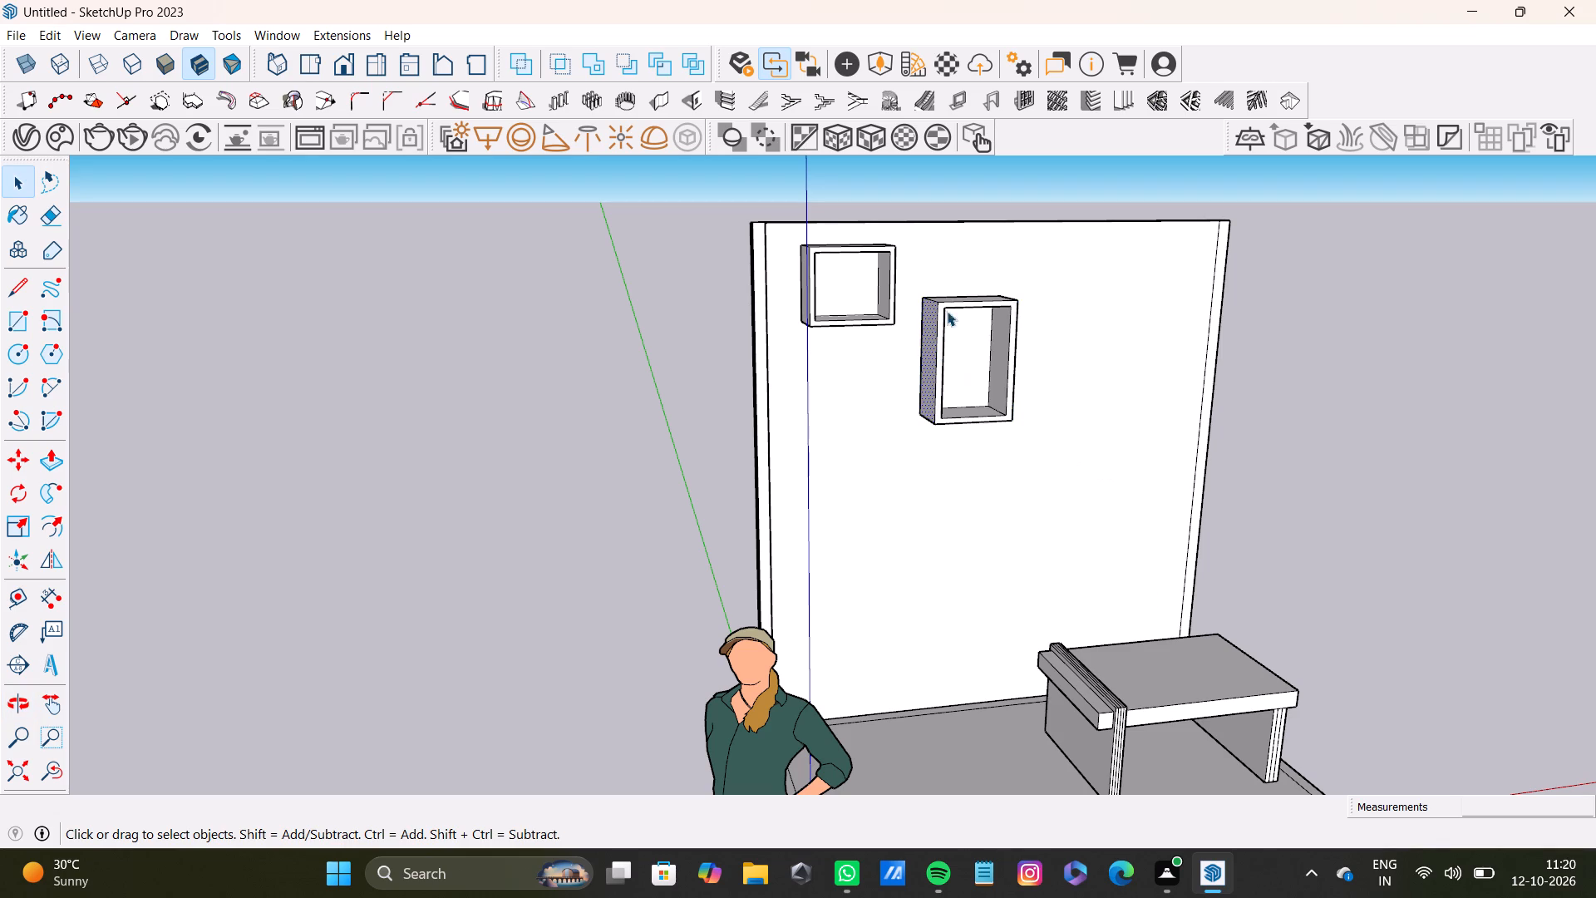
pyautogui.moveTo(1052, 351); pyautogui.dragTo(961, 397, button='middle')
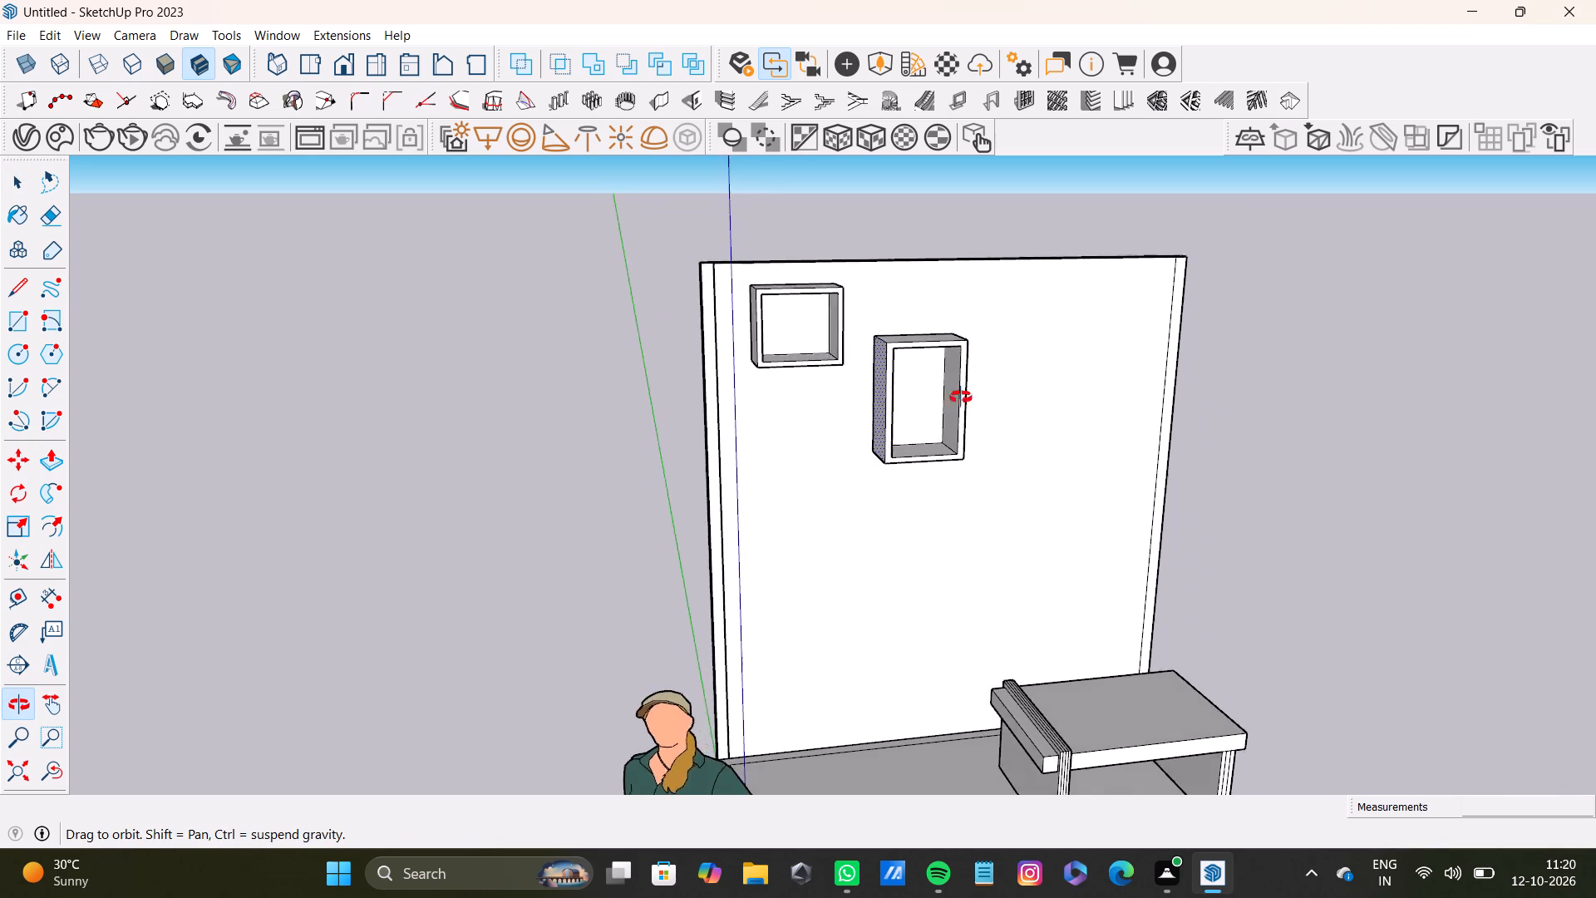
pyautogui.moveTo(961, 397); pyautogui.dragTo(906, 392, button='middle')
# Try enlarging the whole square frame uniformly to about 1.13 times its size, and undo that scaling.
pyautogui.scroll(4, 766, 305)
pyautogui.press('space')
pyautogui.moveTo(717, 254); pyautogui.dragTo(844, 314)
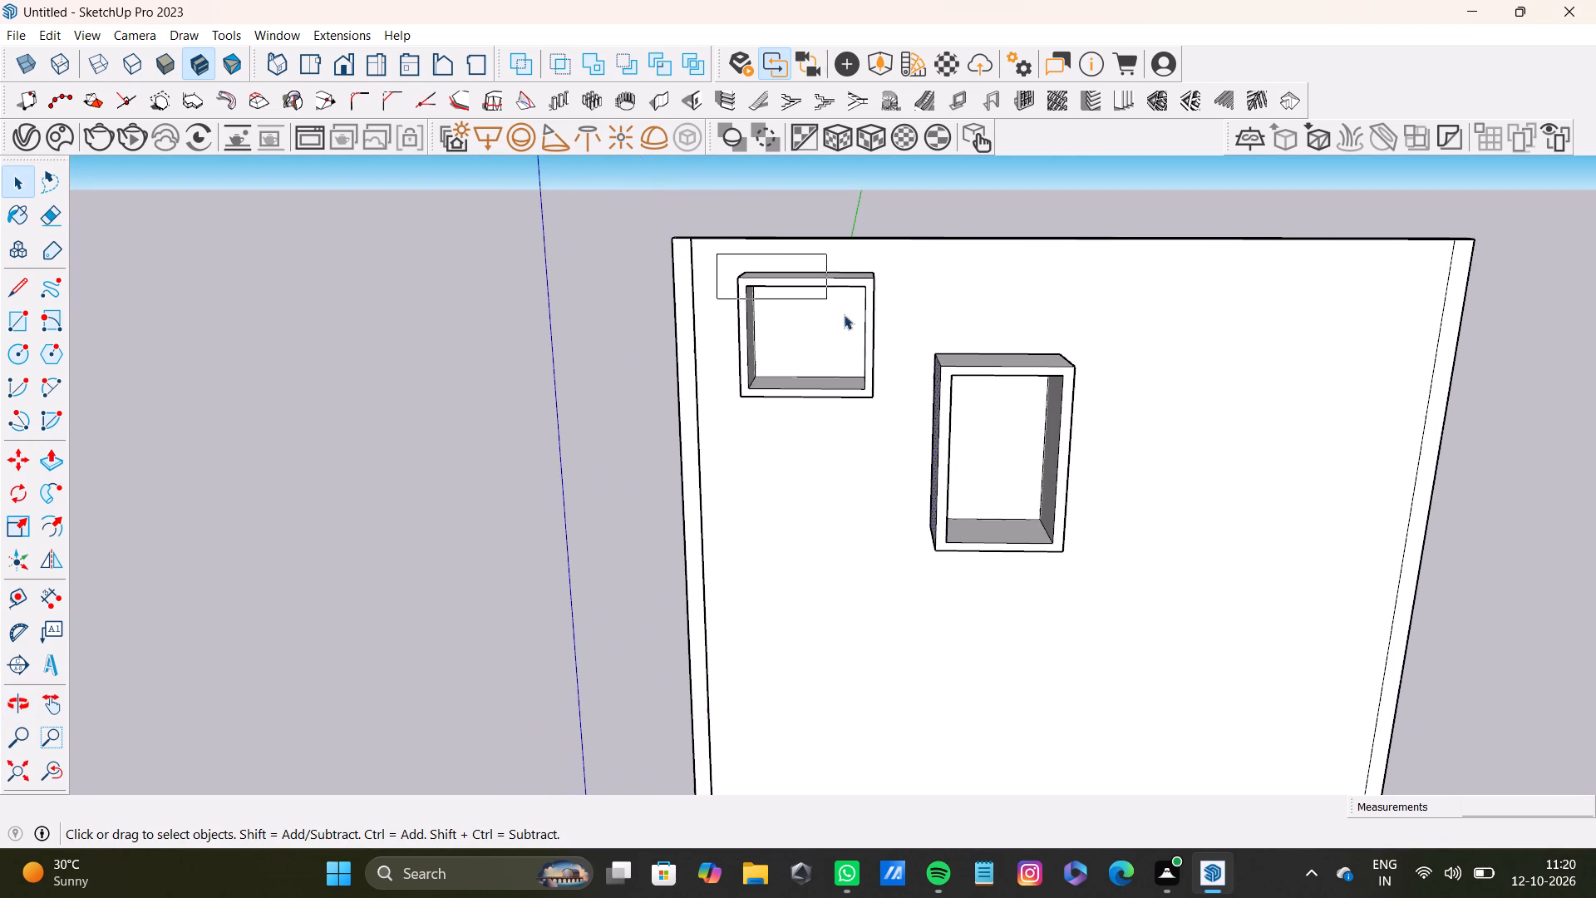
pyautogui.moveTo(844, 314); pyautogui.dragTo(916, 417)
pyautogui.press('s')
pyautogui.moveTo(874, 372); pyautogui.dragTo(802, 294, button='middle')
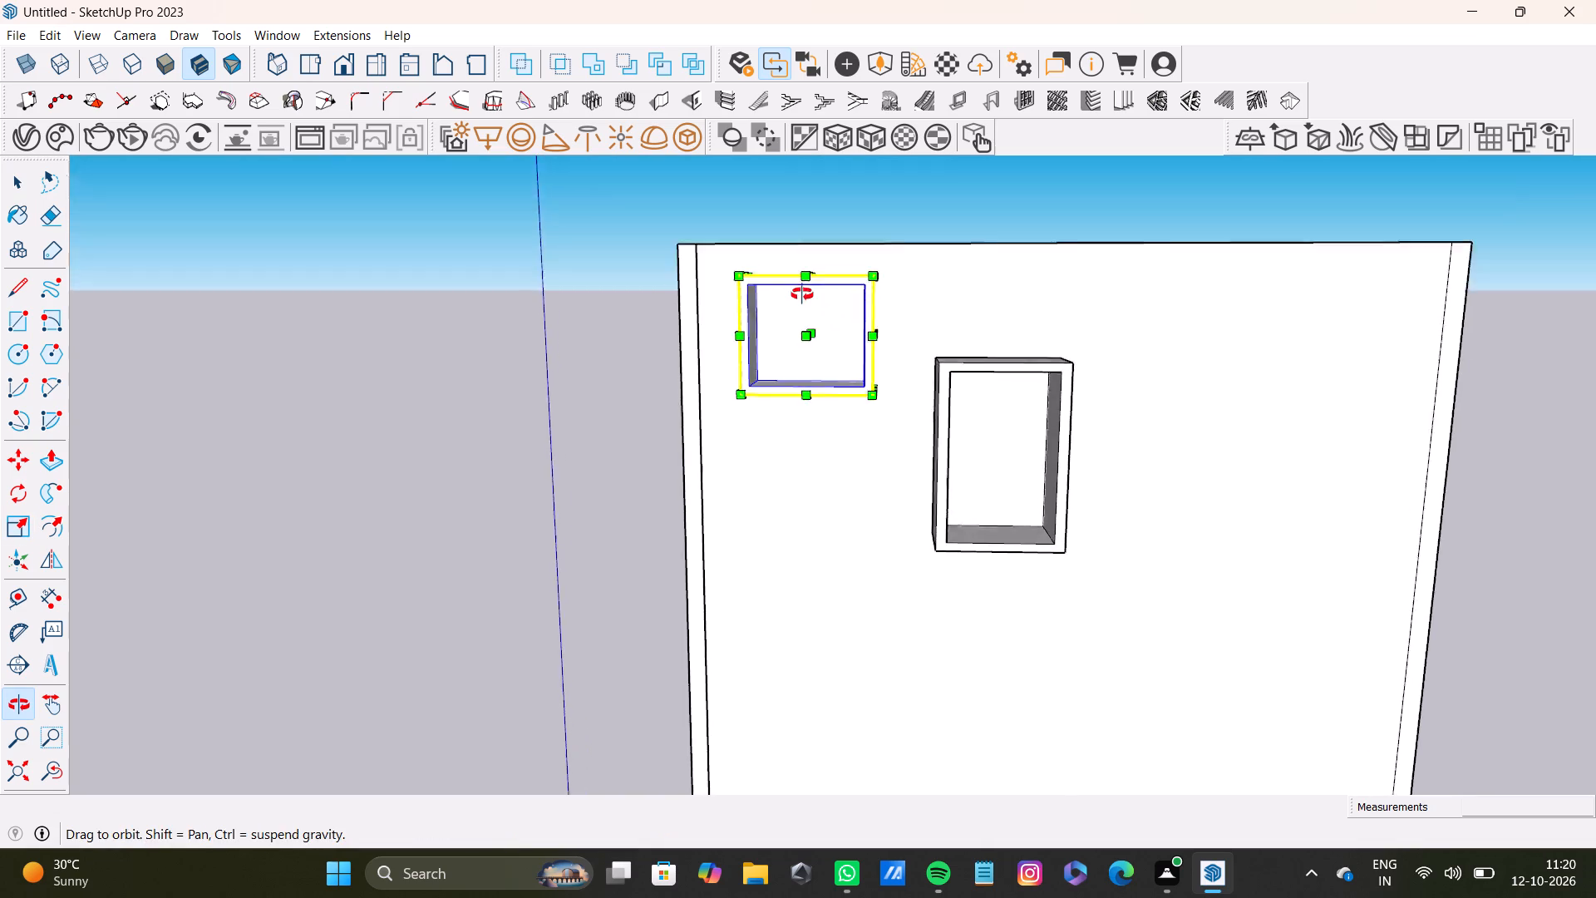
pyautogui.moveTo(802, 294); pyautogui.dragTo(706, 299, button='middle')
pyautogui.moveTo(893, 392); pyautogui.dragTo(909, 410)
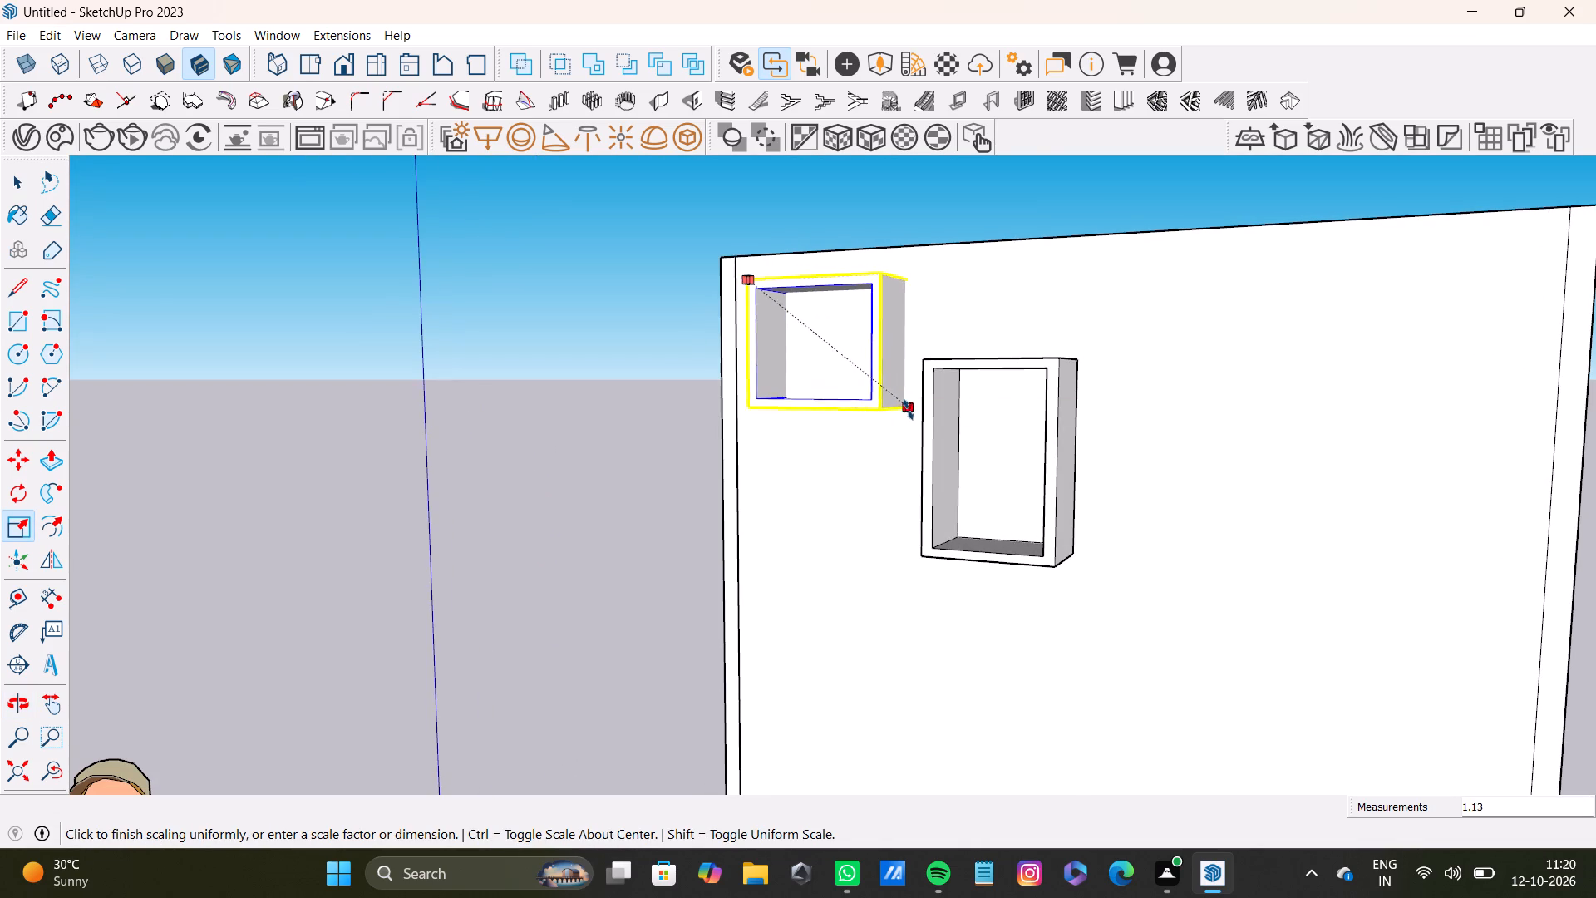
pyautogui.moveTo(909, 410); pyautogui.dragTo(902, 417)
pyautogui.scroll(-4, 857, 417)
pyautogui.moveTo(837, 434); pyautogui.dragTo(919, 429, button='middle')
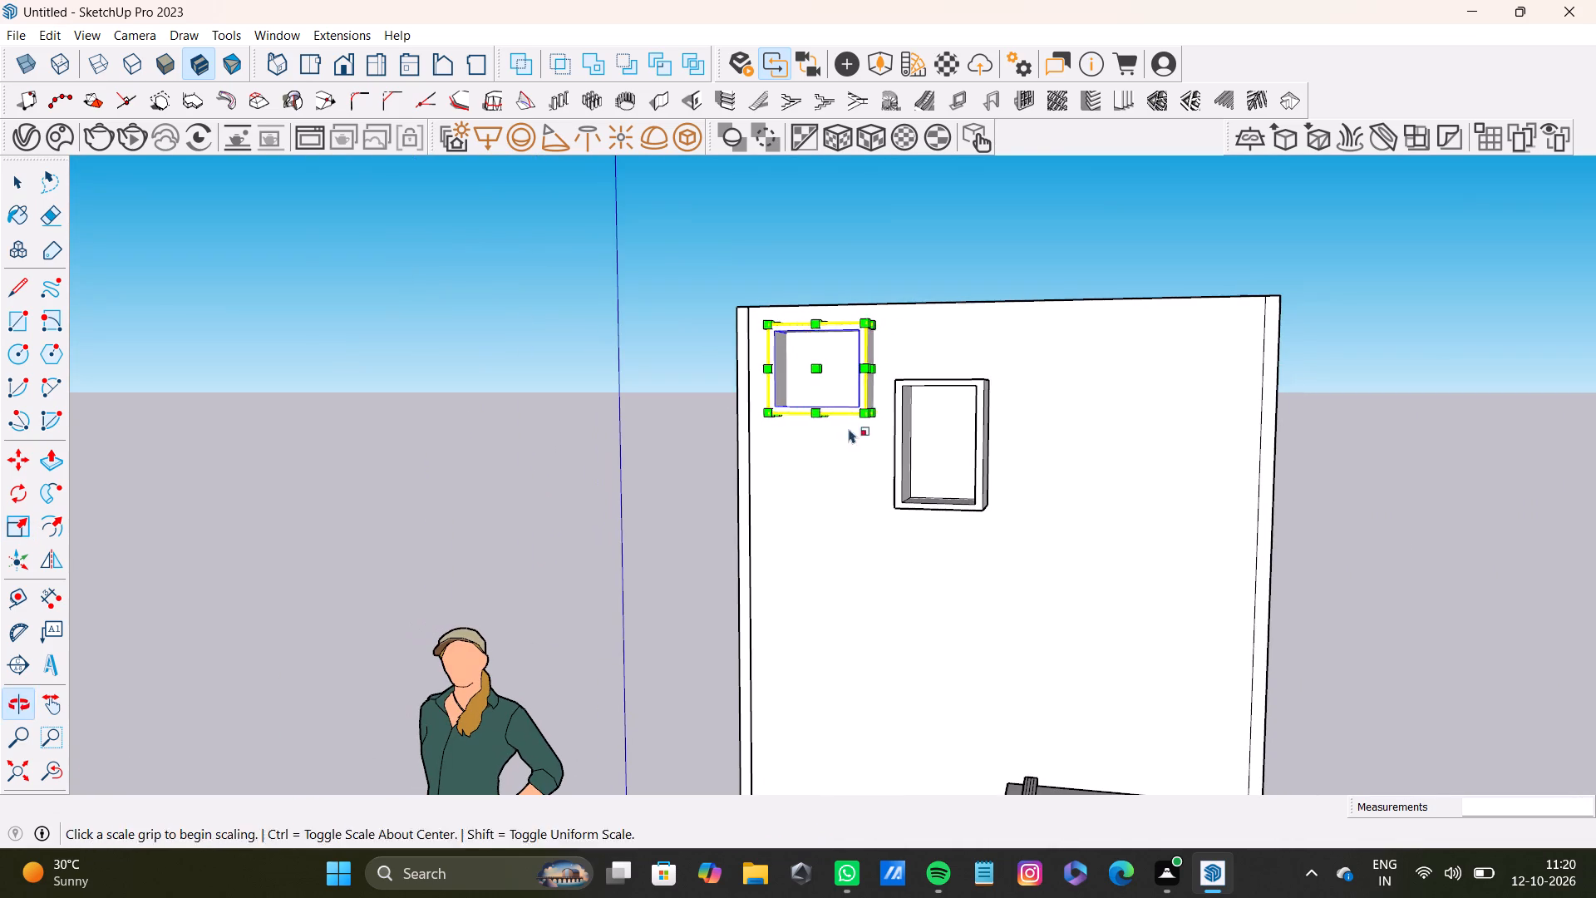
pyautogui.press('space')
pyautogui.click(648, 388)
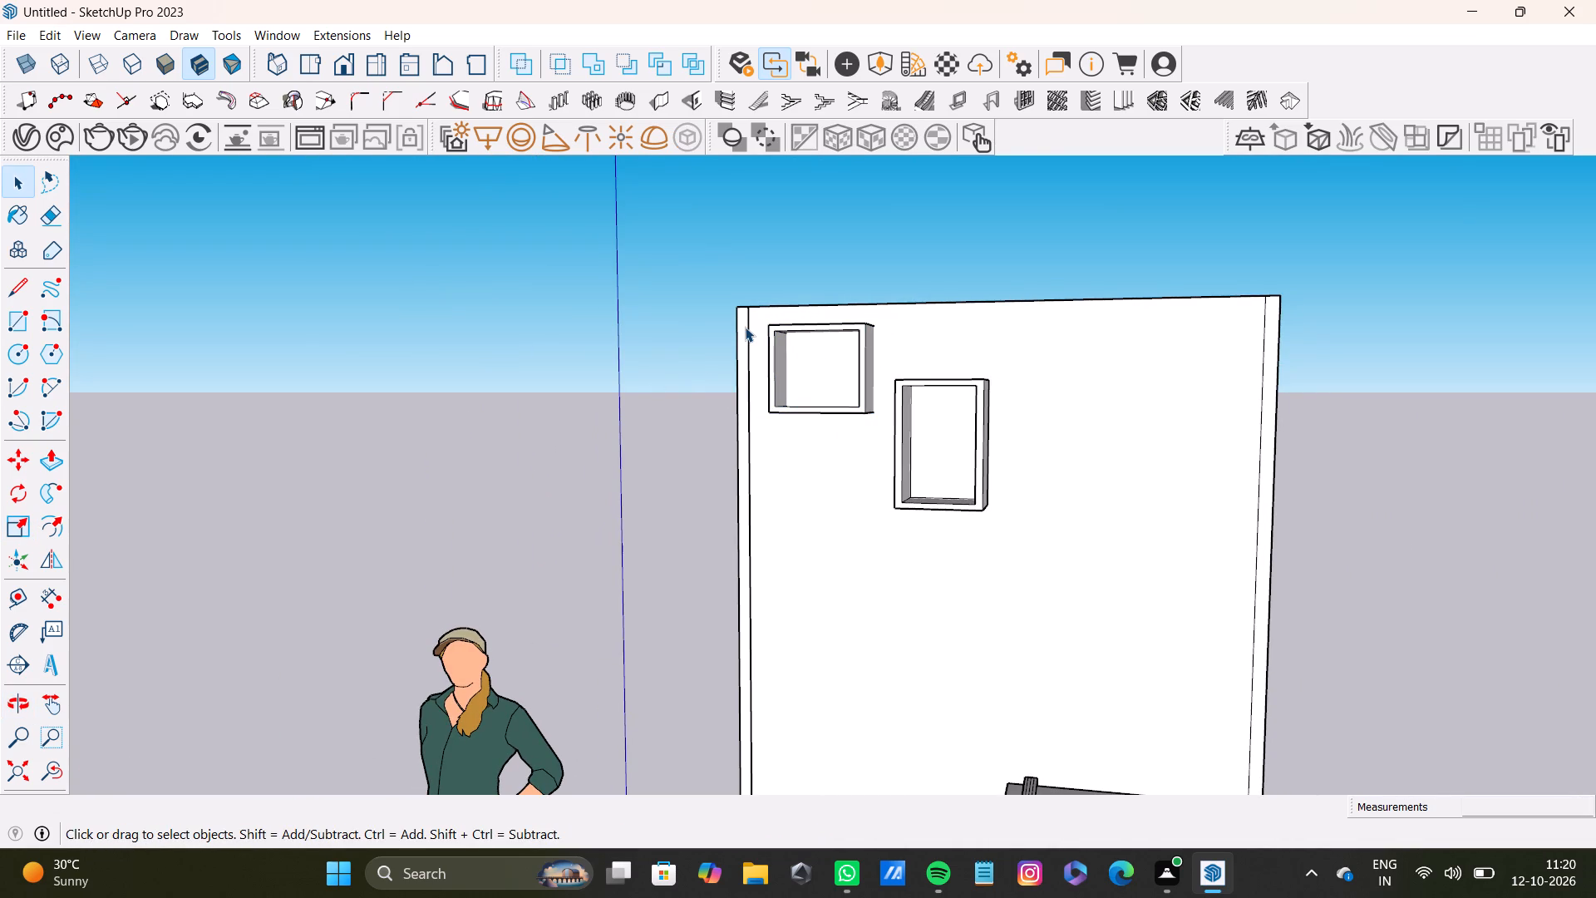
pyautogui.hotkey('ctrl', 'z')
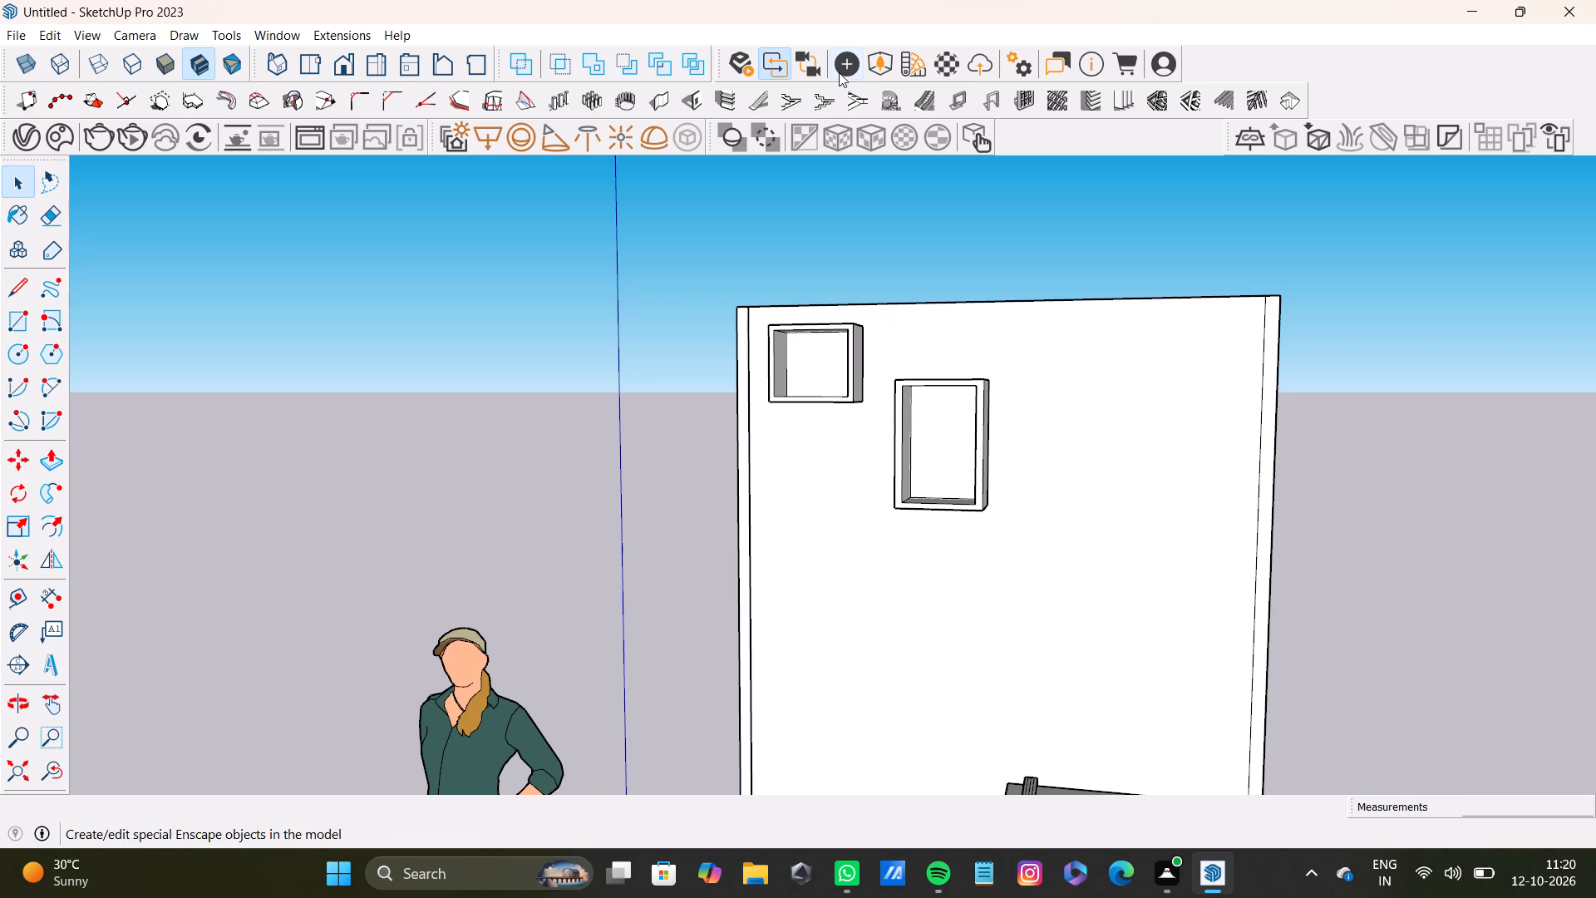
# Select all of the square frame's geometry inside its group and scale it taller along the blue axis, extending its bottom downward.
pyautogui.scroll(7, 821, 392)
pyautogui.tripleClick(884, 369)
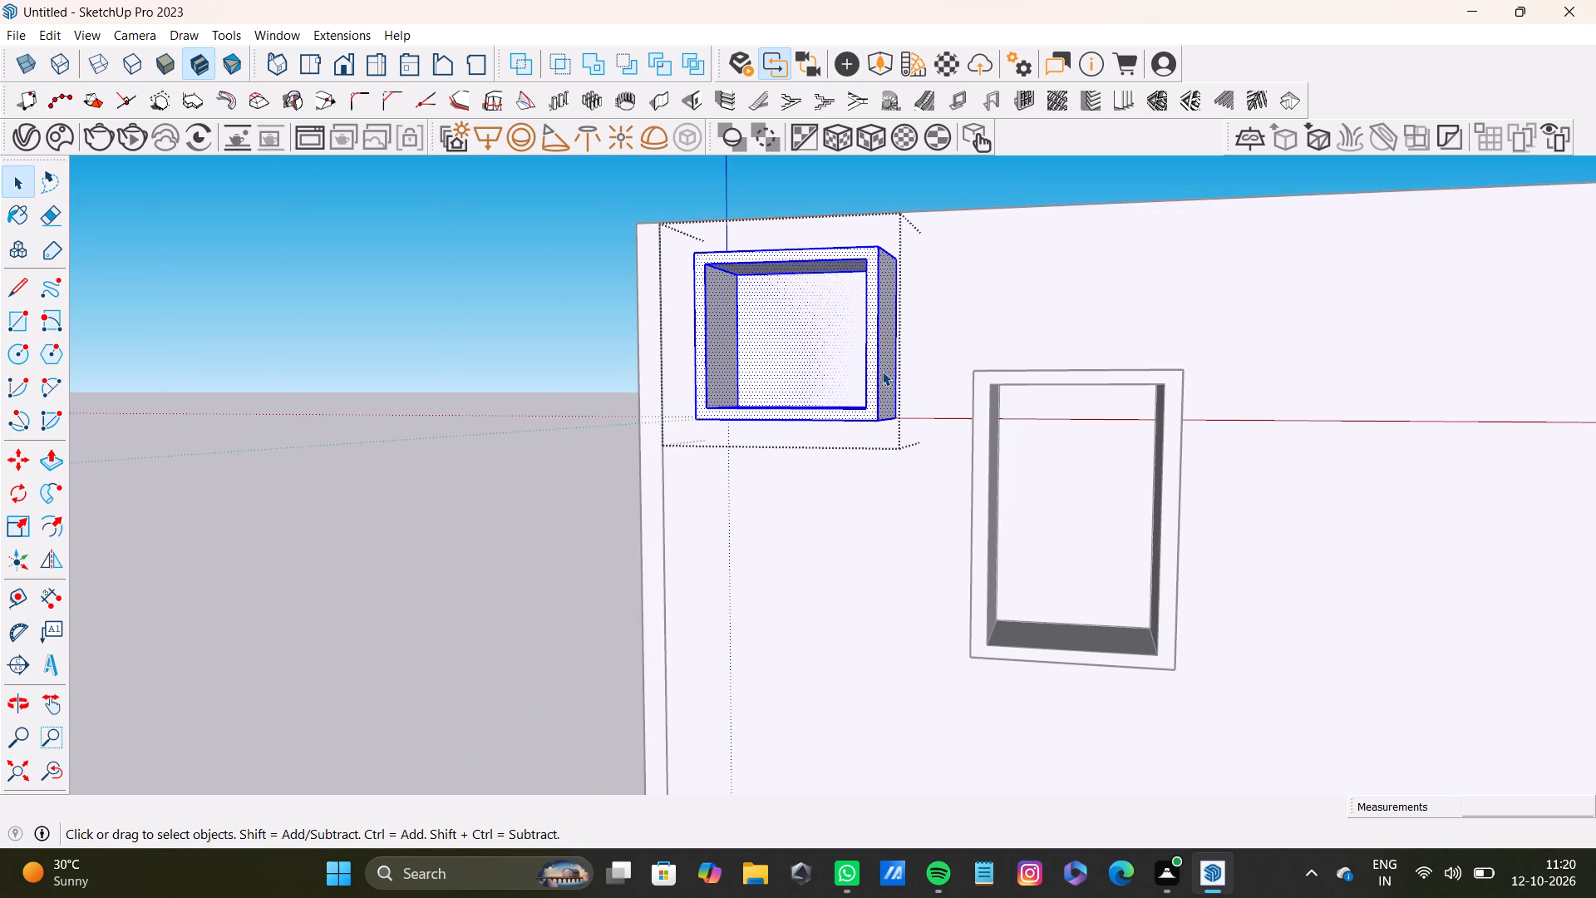
pyautogui.scroll(-7, 855, 401)
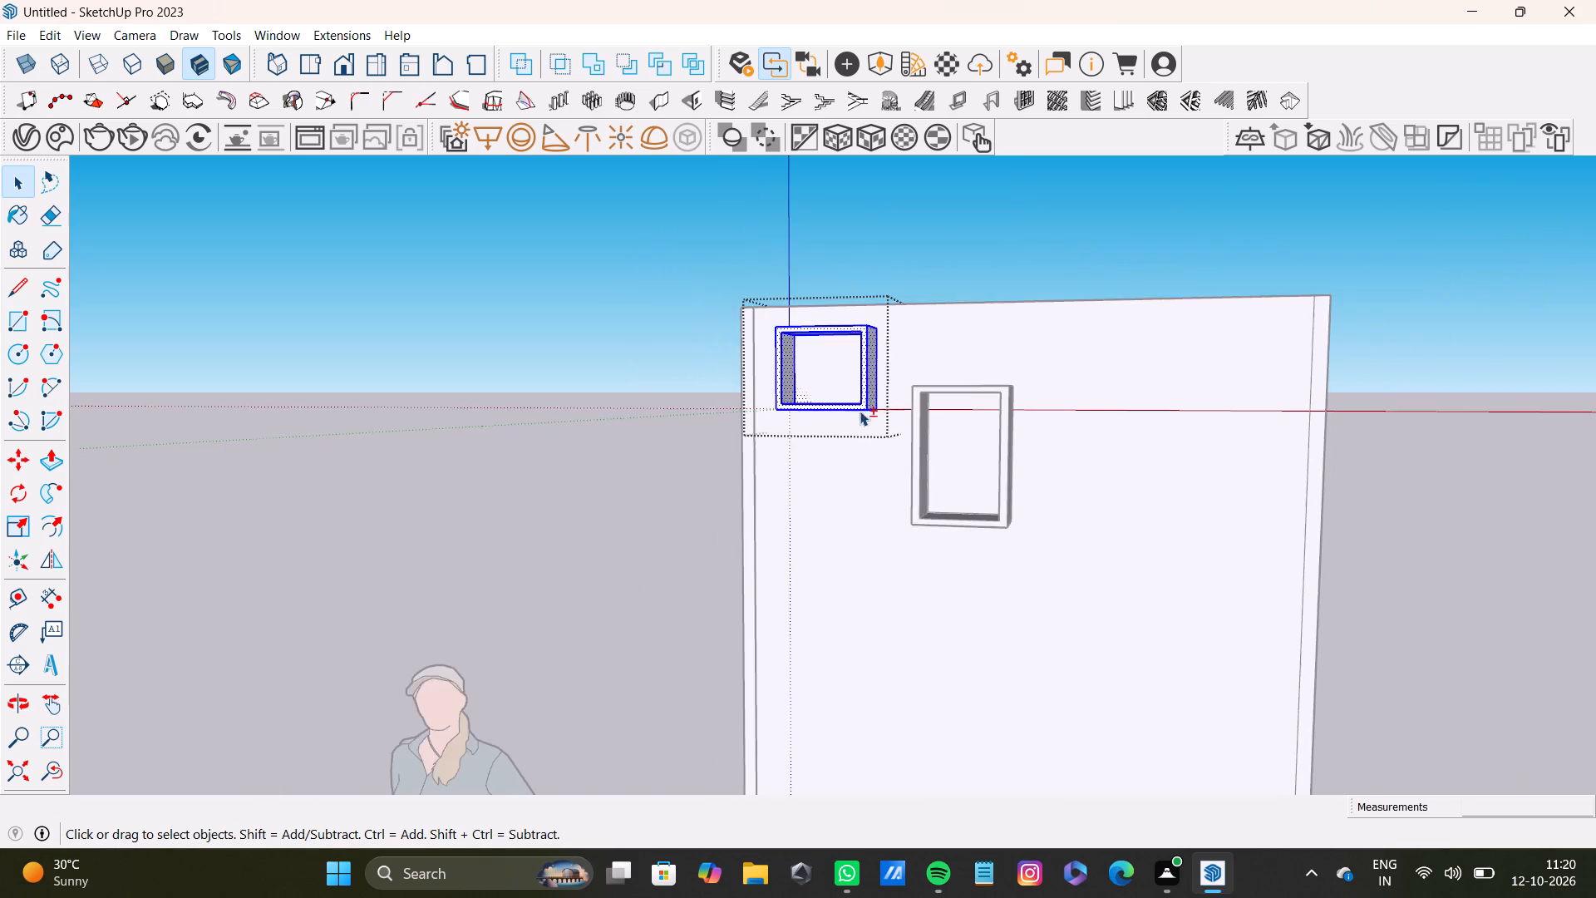
pyautogui.keyDown('shift'); pyautogui.moveTo(871, 404); pyautogui.dragTo(710, 558, button='middle'); pyautogui.keyUp('shift')
pyautogui.press('s')
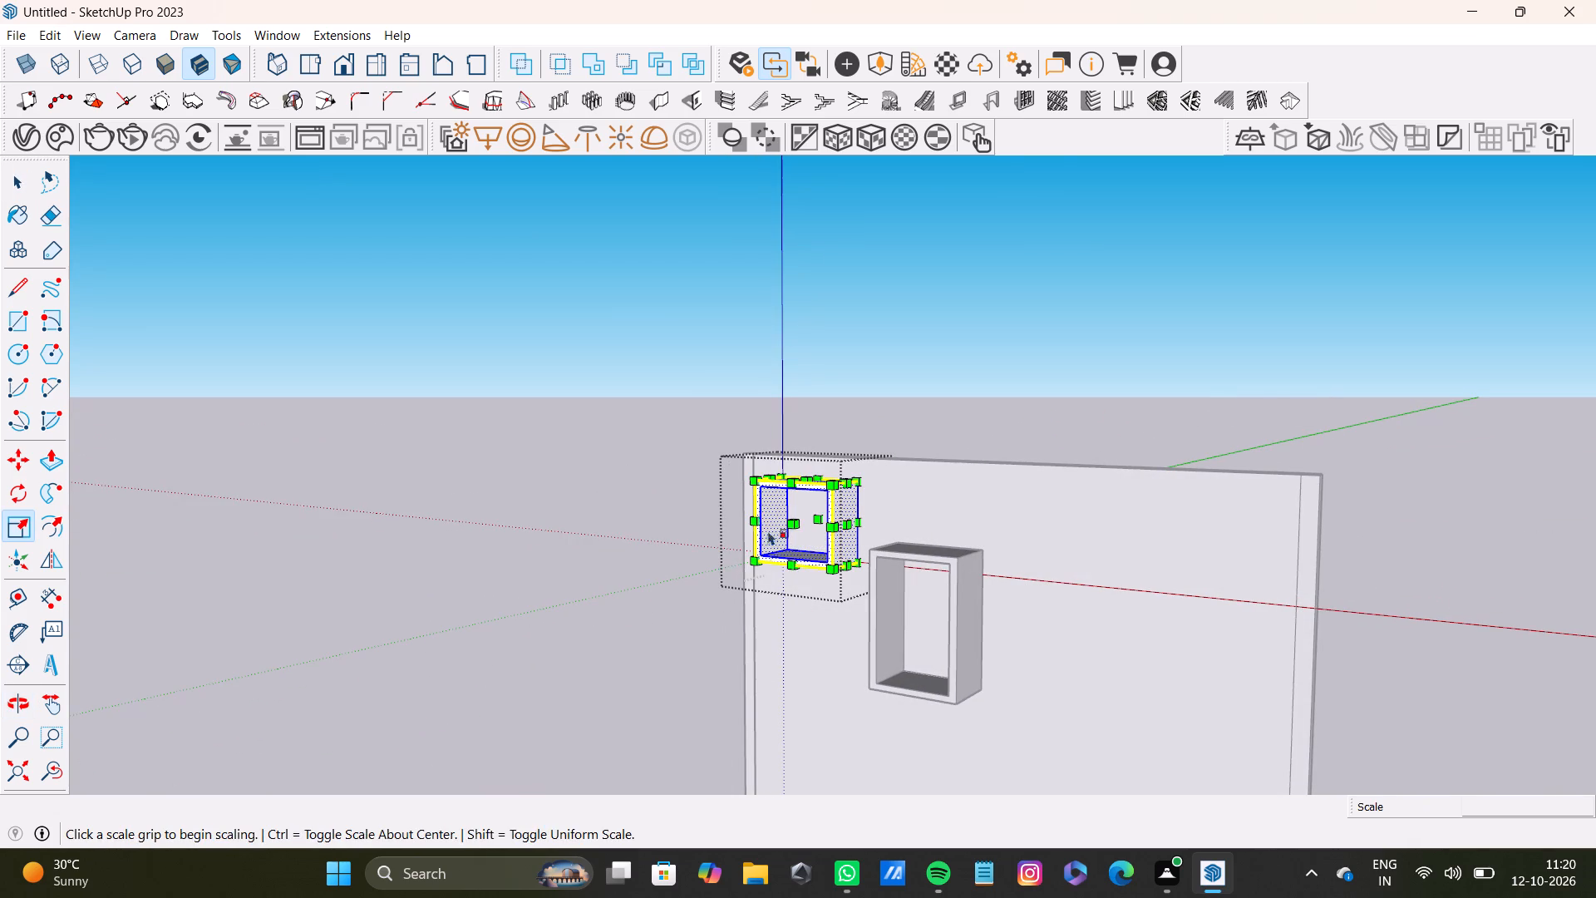
pyautogui.moveTo(815, 591); pyautogui.dragTo(836, 481, button='middle')
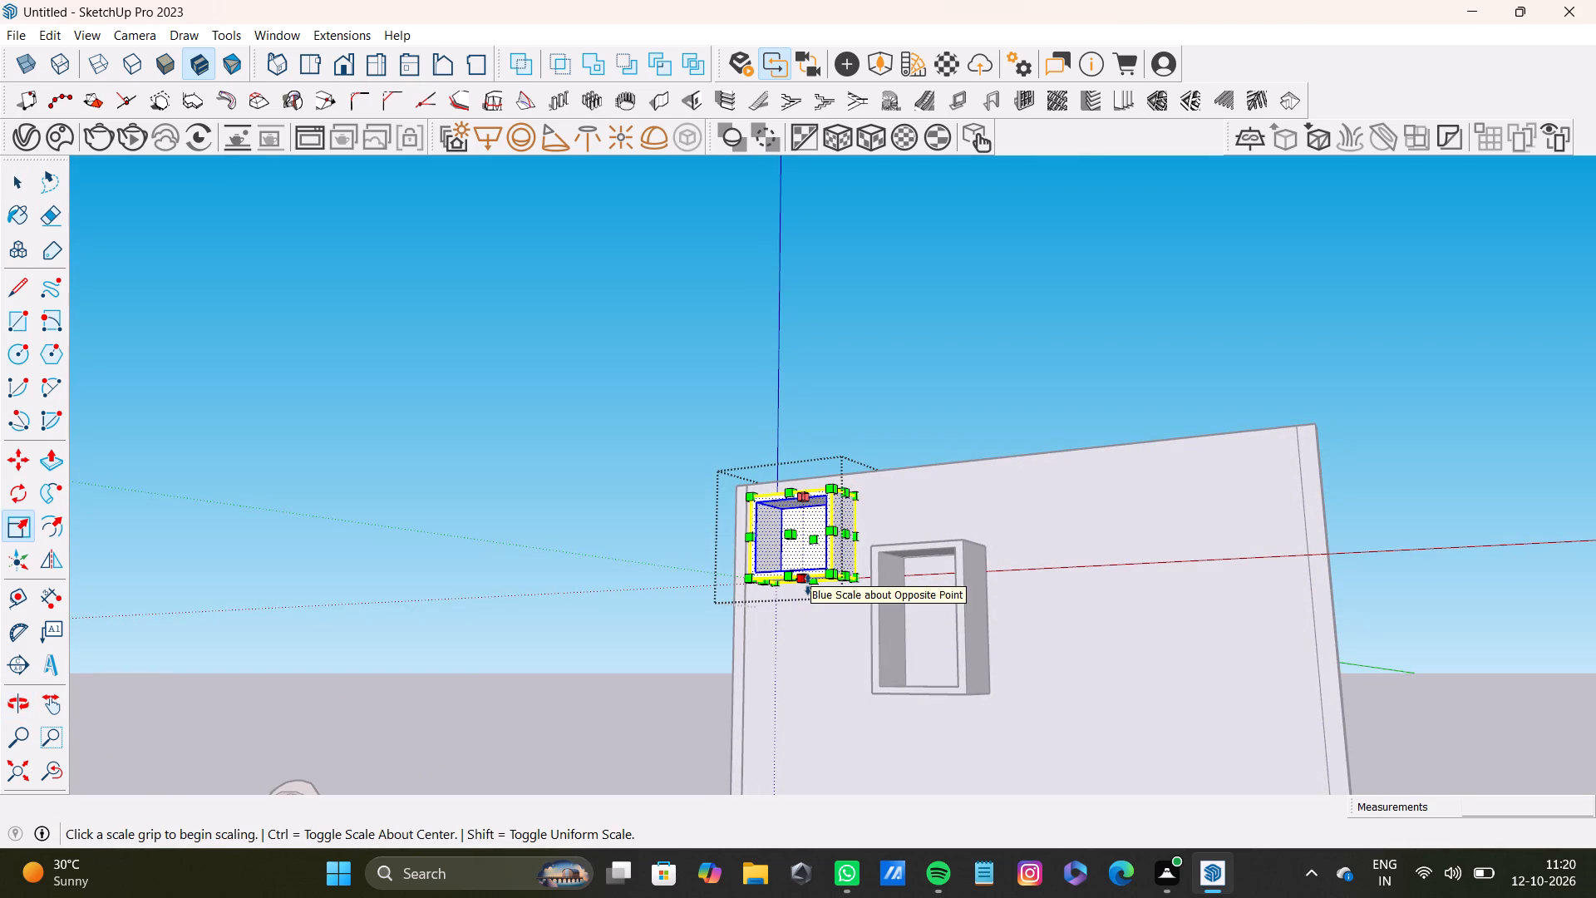
pyautogui.moveTo(808, 585); pyautogui.dragTo(805, 611)
# Scale the square frame slightly wider along the red axis toward the panel's near side edge, and exit the group.
pyautogui.scroll(-4, 805, 616)
pyautogui.moveTo(803, 624); pyautogui.dragTo(1066, 625, button='middle')
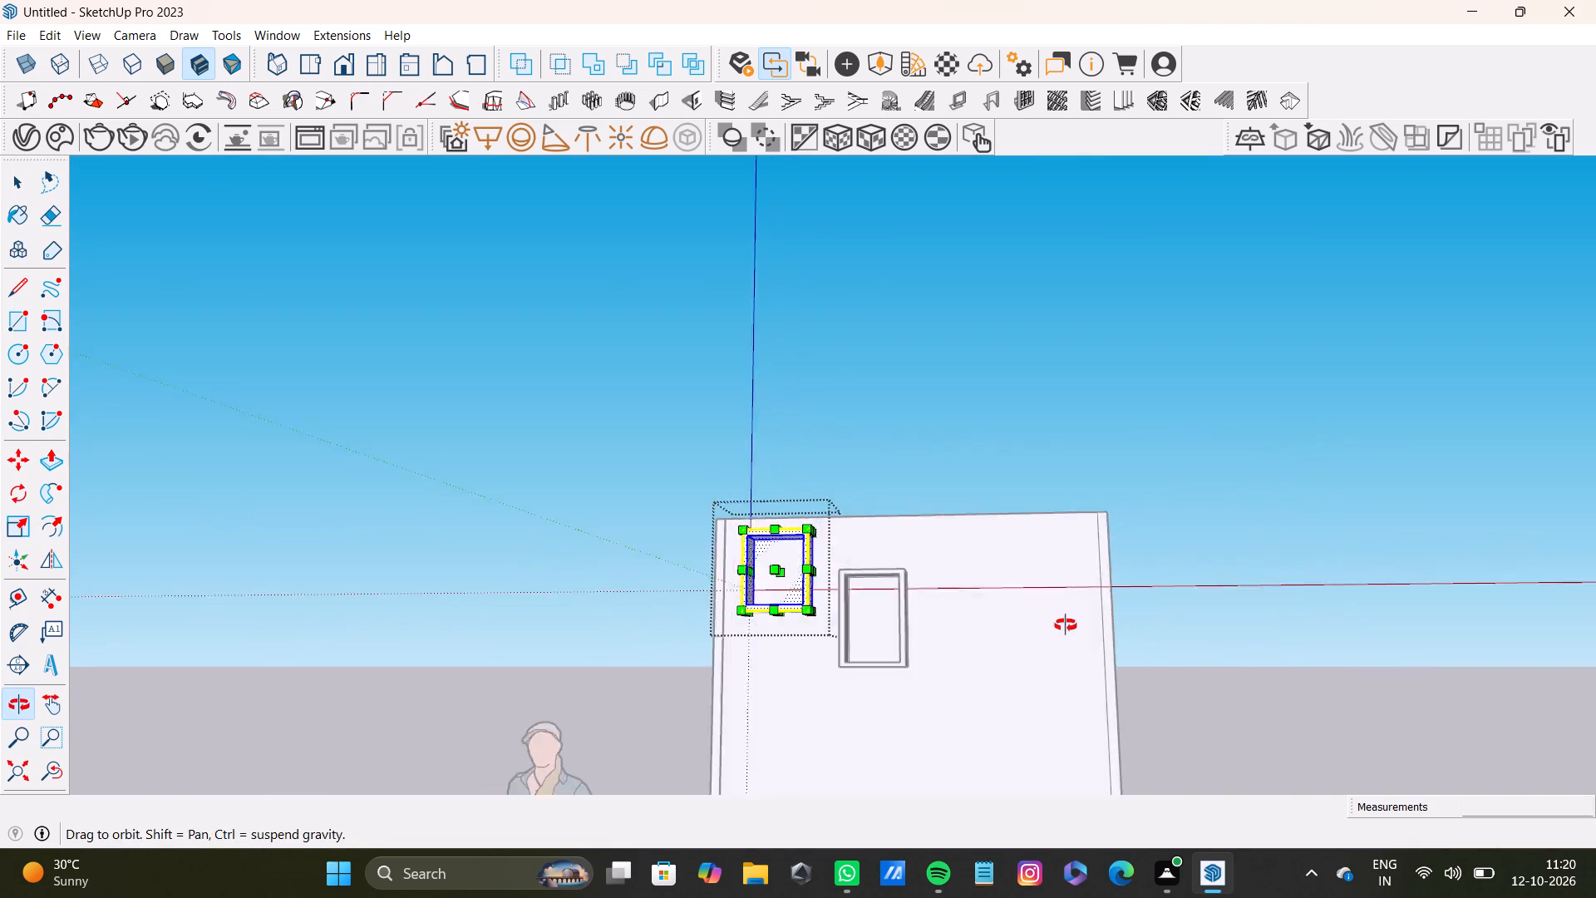
pyautogui.moveTo(1066, 625); pyautogui.dragTo(1102, 613, button='middle')
pyautogui.scroll(7, 804, 557)
pyautogui.moveTo(709, 579); pyautogui.dragTo(860, 590, button='middle')
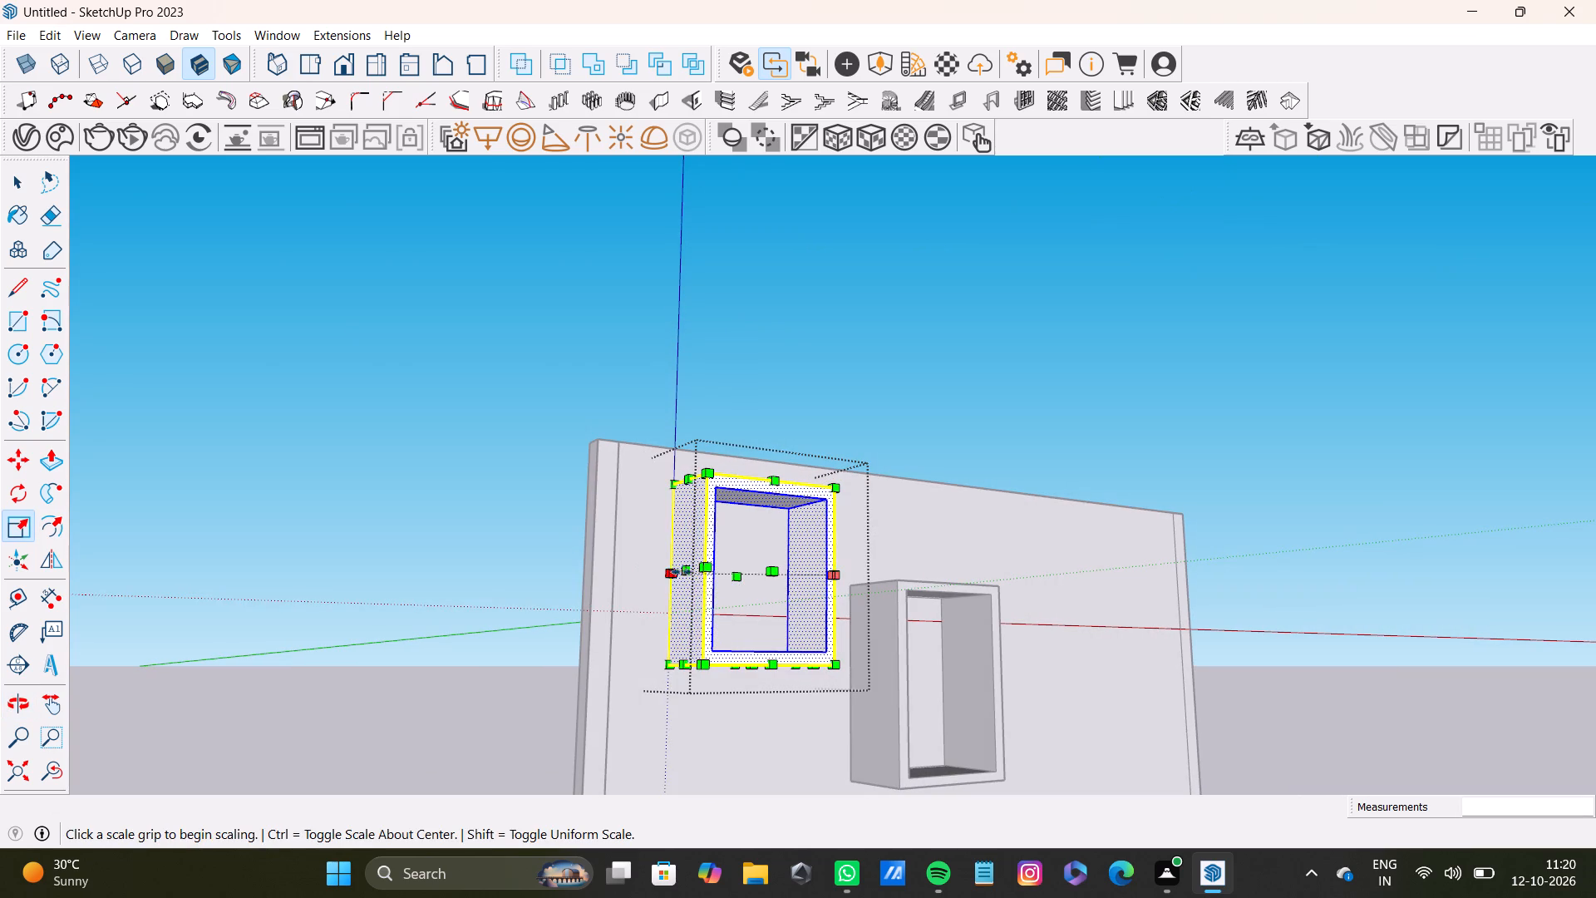
pyautogui.moveTo(682, 572); pyautogui.dragTo(660, 572)
pyautogui.scroll(-7, 664, 575)
pyautogui.moveTo(741, 660); pyautogui.dragTo(739, 673, button='middle')
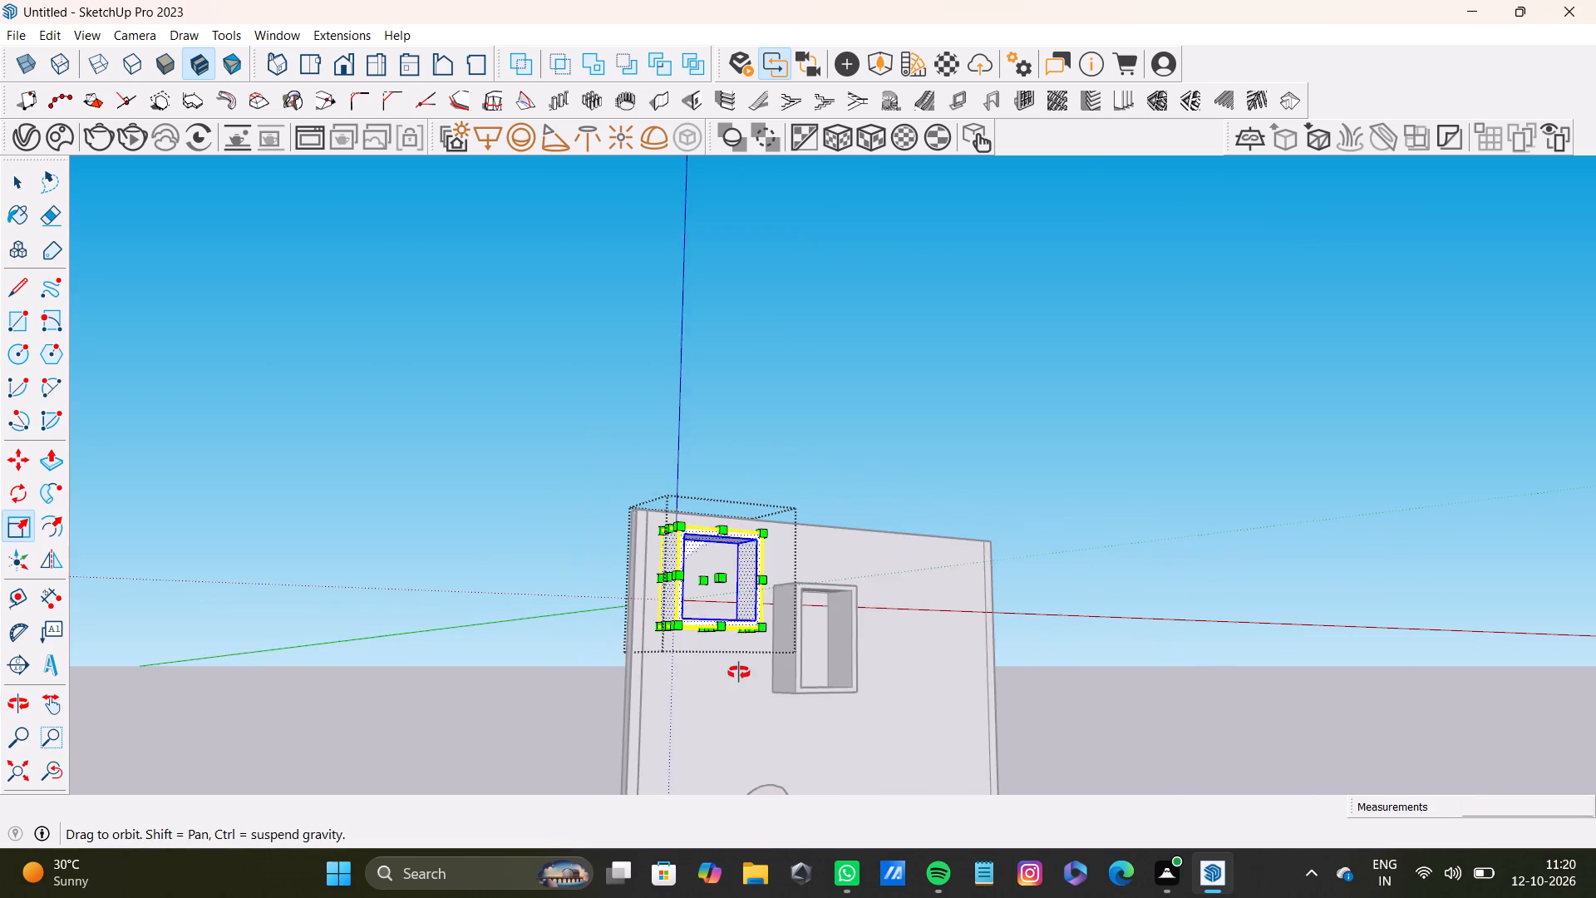
pyautogui.moveTo(739, 673); pyautogui.dragTo(493, 700, button='middle')
pyautogui.press('space')
pyautogui.click(549, 511)
# Select the whole rectangular frame and move it about 1' 2 7/16" so it overlaps the square frame's lower right corner.
pyautogui.scroll(4, 743, 624)
pyautogui.scroll(-8, 590, 619)
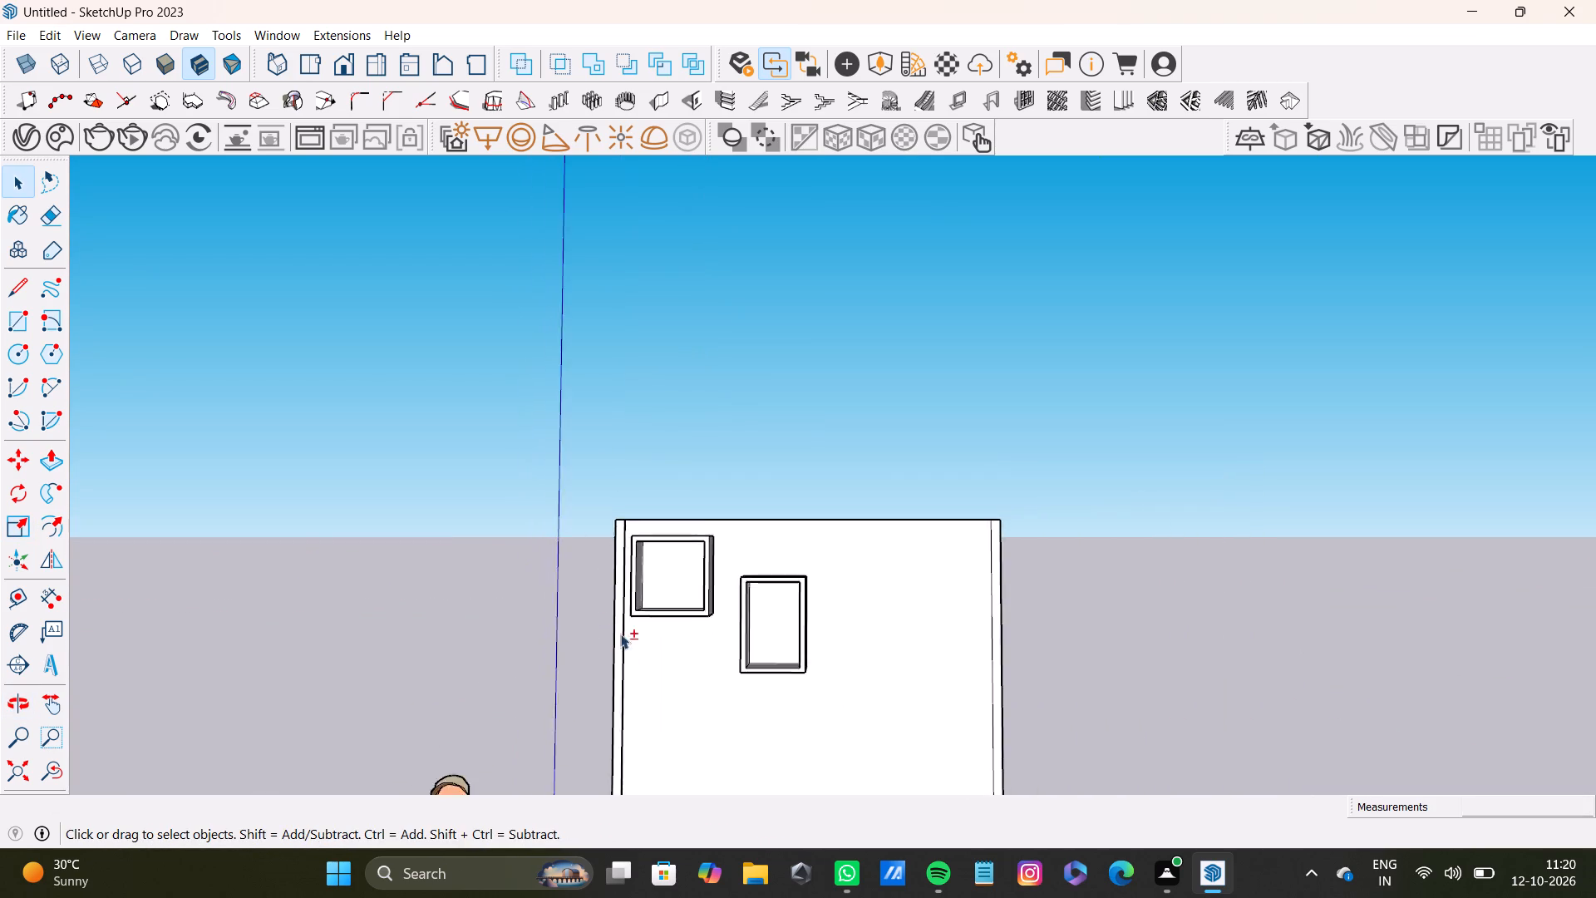
pyautogui.keyDown('shift'); pyautogui.moveTo(620, 635); pyautogui.dragTo(628, 516, button='middle'); pyautogui.keyUp('shift')
pyautogui.keyDown('shift'); pyautogui.scroll(1, 620, 635); pyautogui.keyUp('shift')
pyautogui.moveTo(860, 541); pyautogui.dragTo(799, 641, button='middle')
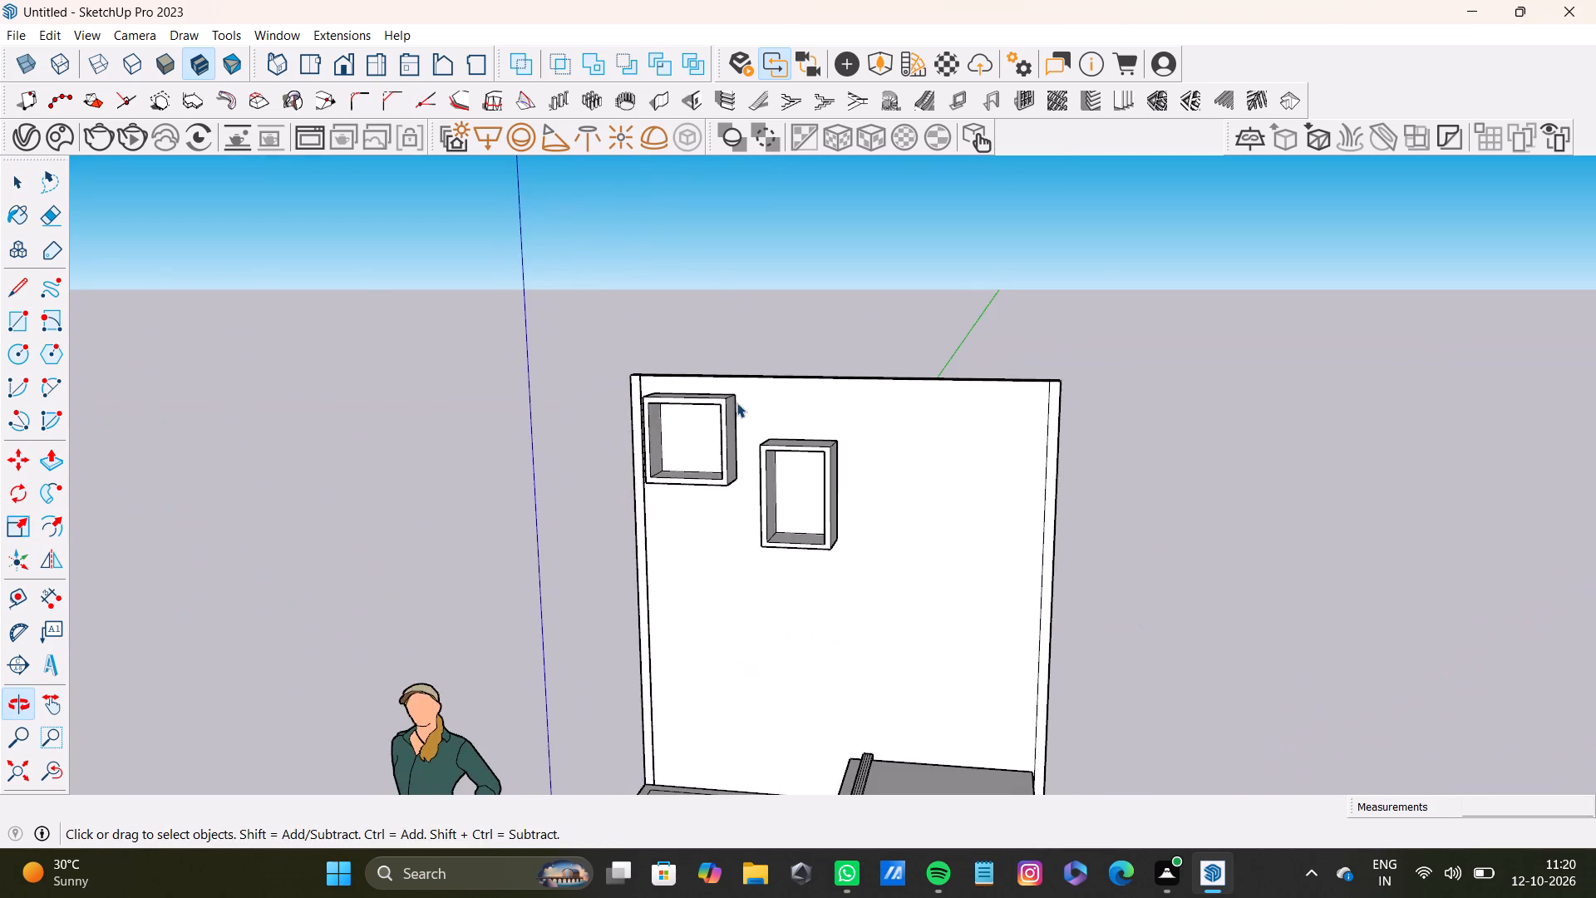
pyautogui.scroll(4, 736, 392)
pyautogui.moveTo(844, 515); pyautogui.dragTo(1025, 489, button='middle')
pyautogui.moveTo(761, 445); pyautogui.dragTo(854, 549)
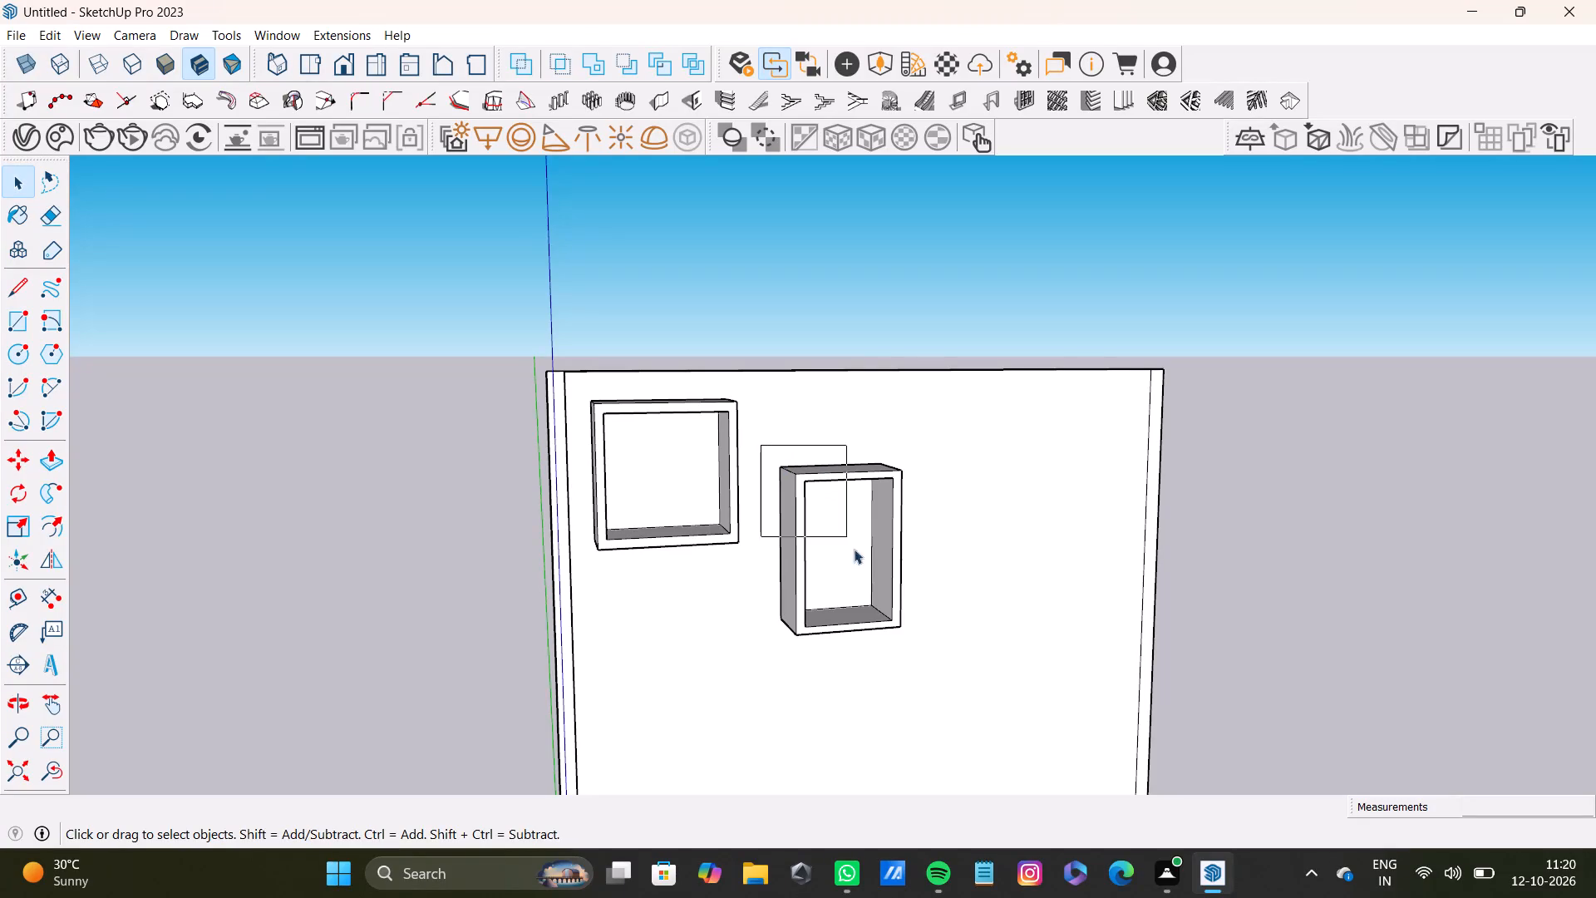
pyautogui.moveTo(854, 549); pyautogui.dragTo(938, 653)
pyautogui.moveTo(1072, 630); pyautogui.dragTo(1016, 609, button='middle')
pyautogui.press('m')
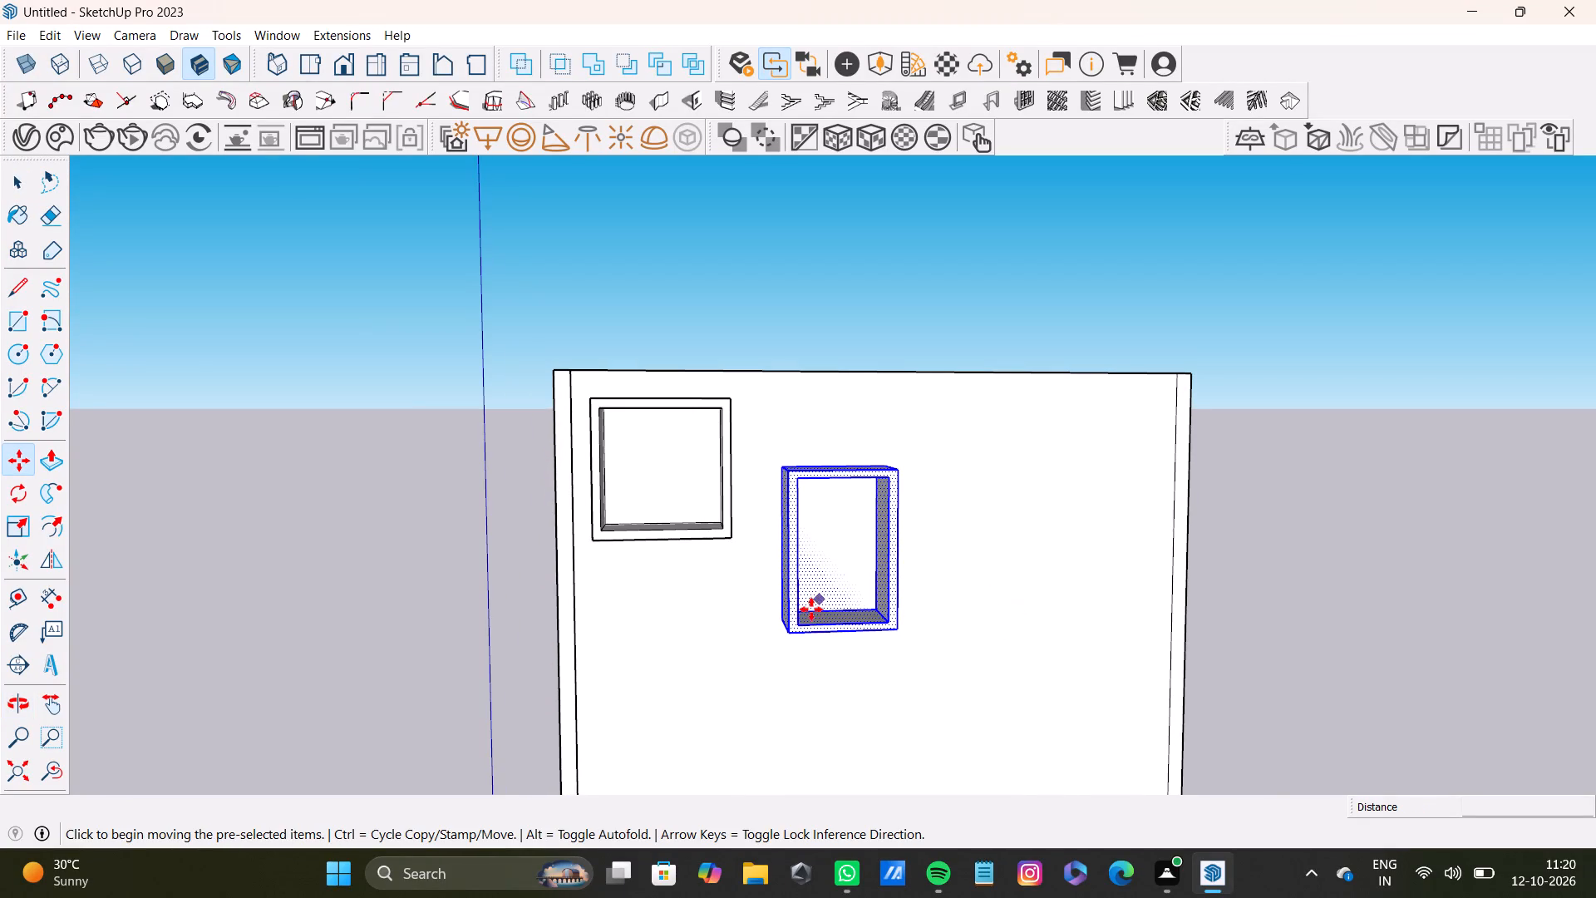
pyautogui.scroll(4, 743, 644)
pyautogui.moveTo(753, 634); pyautogui.dragTo(902, 631, button='middle')
pyautogui.scroll(1, 902, 631)
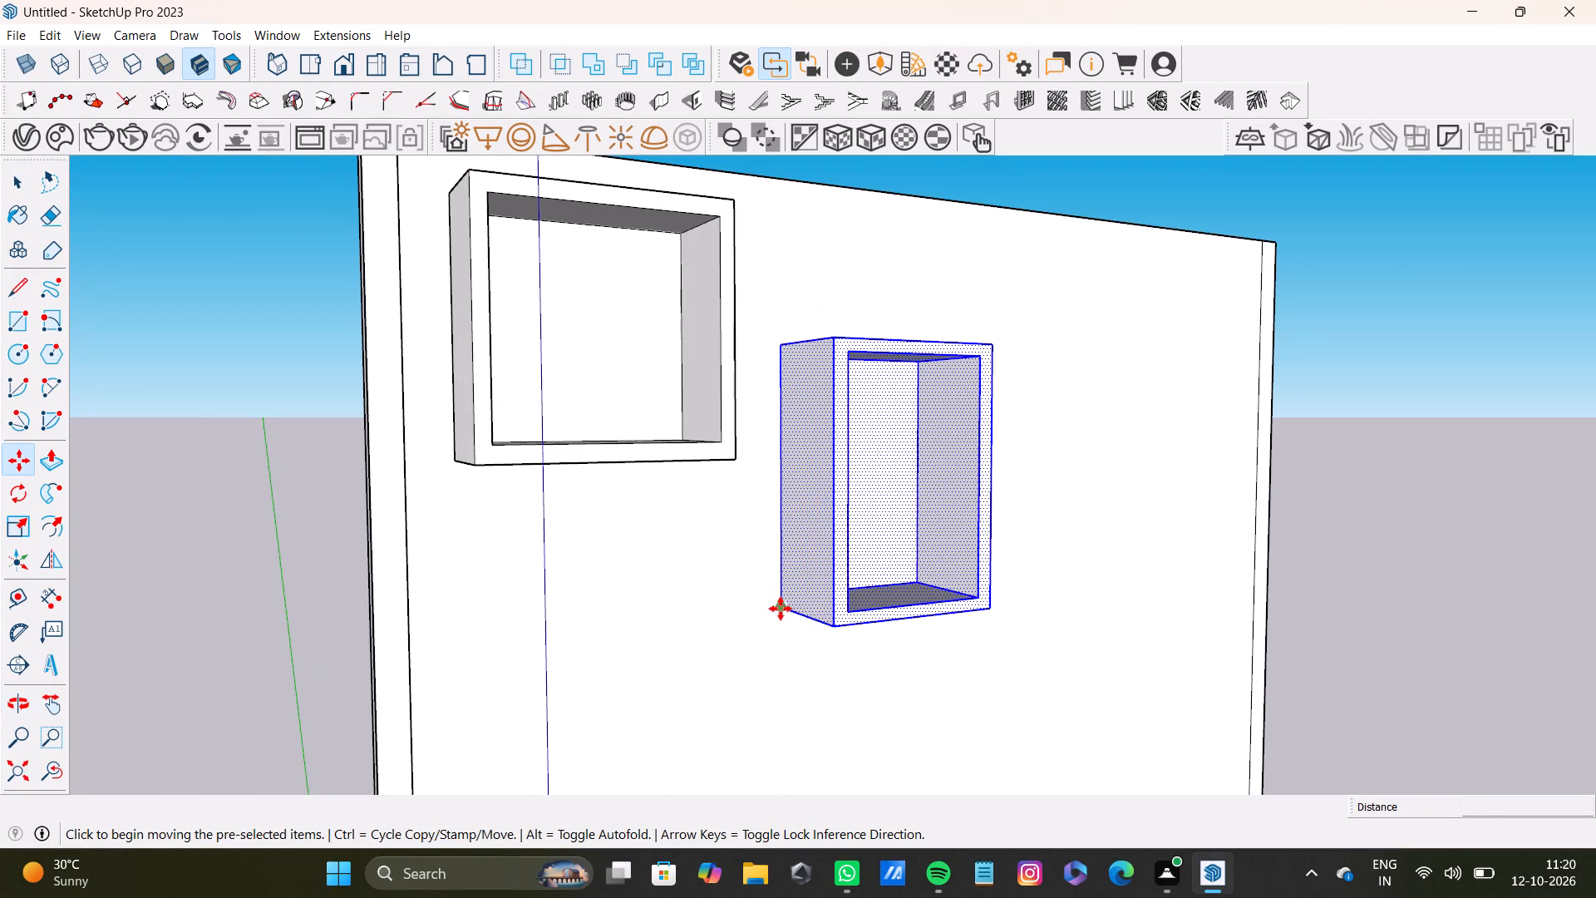
pyautogui.click(781, 609)
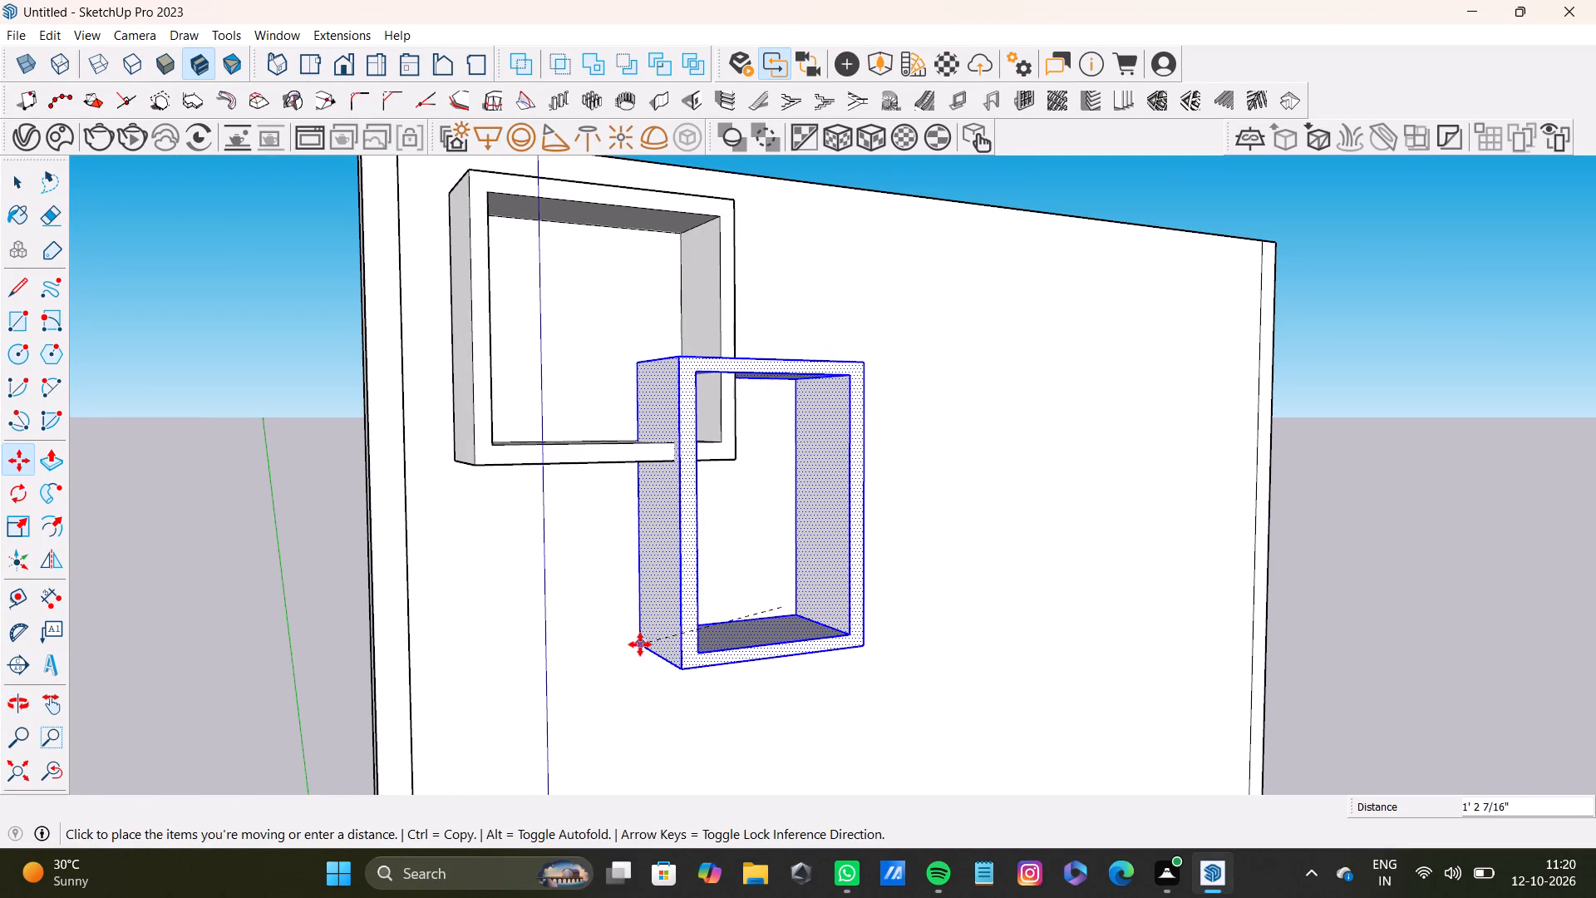
pyautogui.click(640, 644)
# Move the rectangular frame away from the square frame, along the wall toward the panel's right side.
pyautogui.scroll(-4, 672, 634)
pyautogui.moveTo(840, 688); pyautogui.dragTo(695, 654, button='middle')
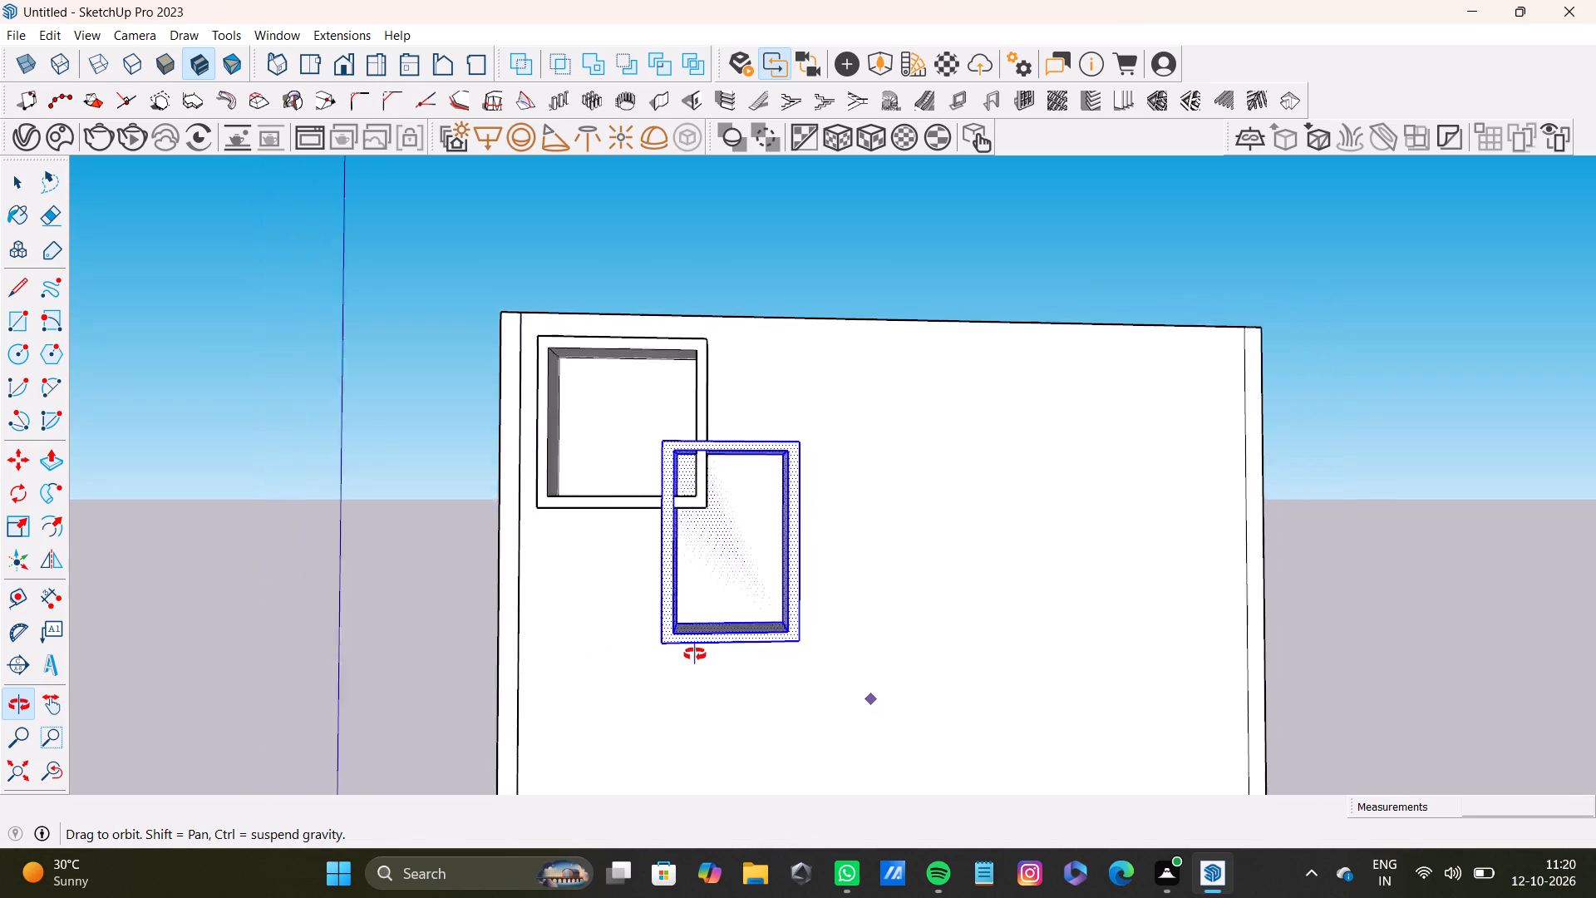
pyautogui.moveTo(695, 654); pyautogui.dragTo(727, 550, button='middle')
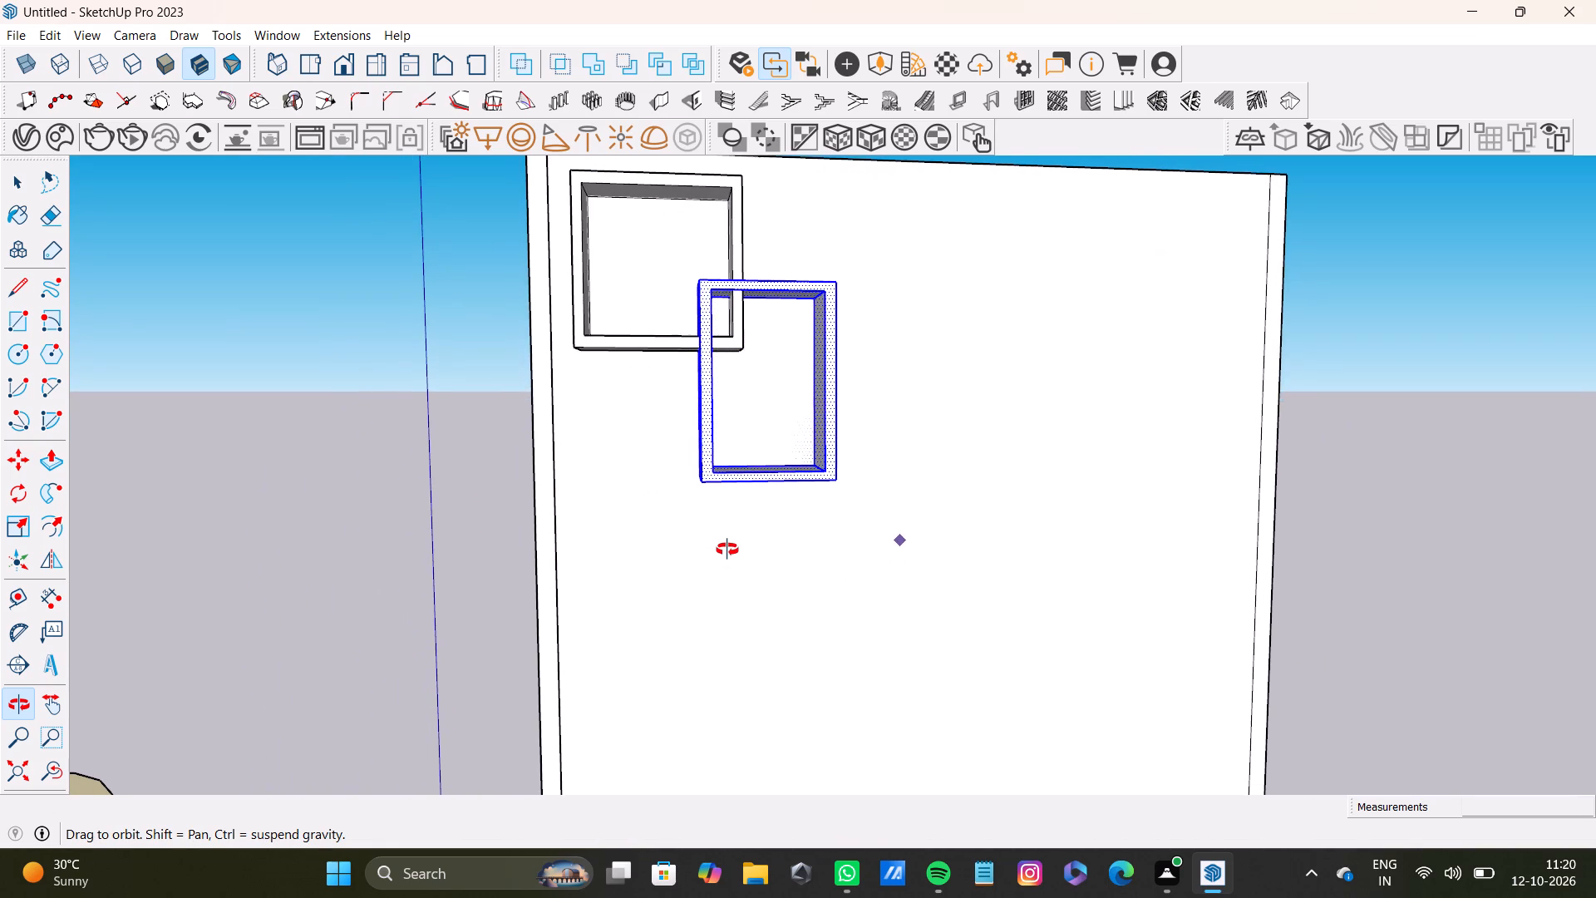
pyautogui.moveTo(727, 550); pyautogui.dragTo(640, 661, button='middle')
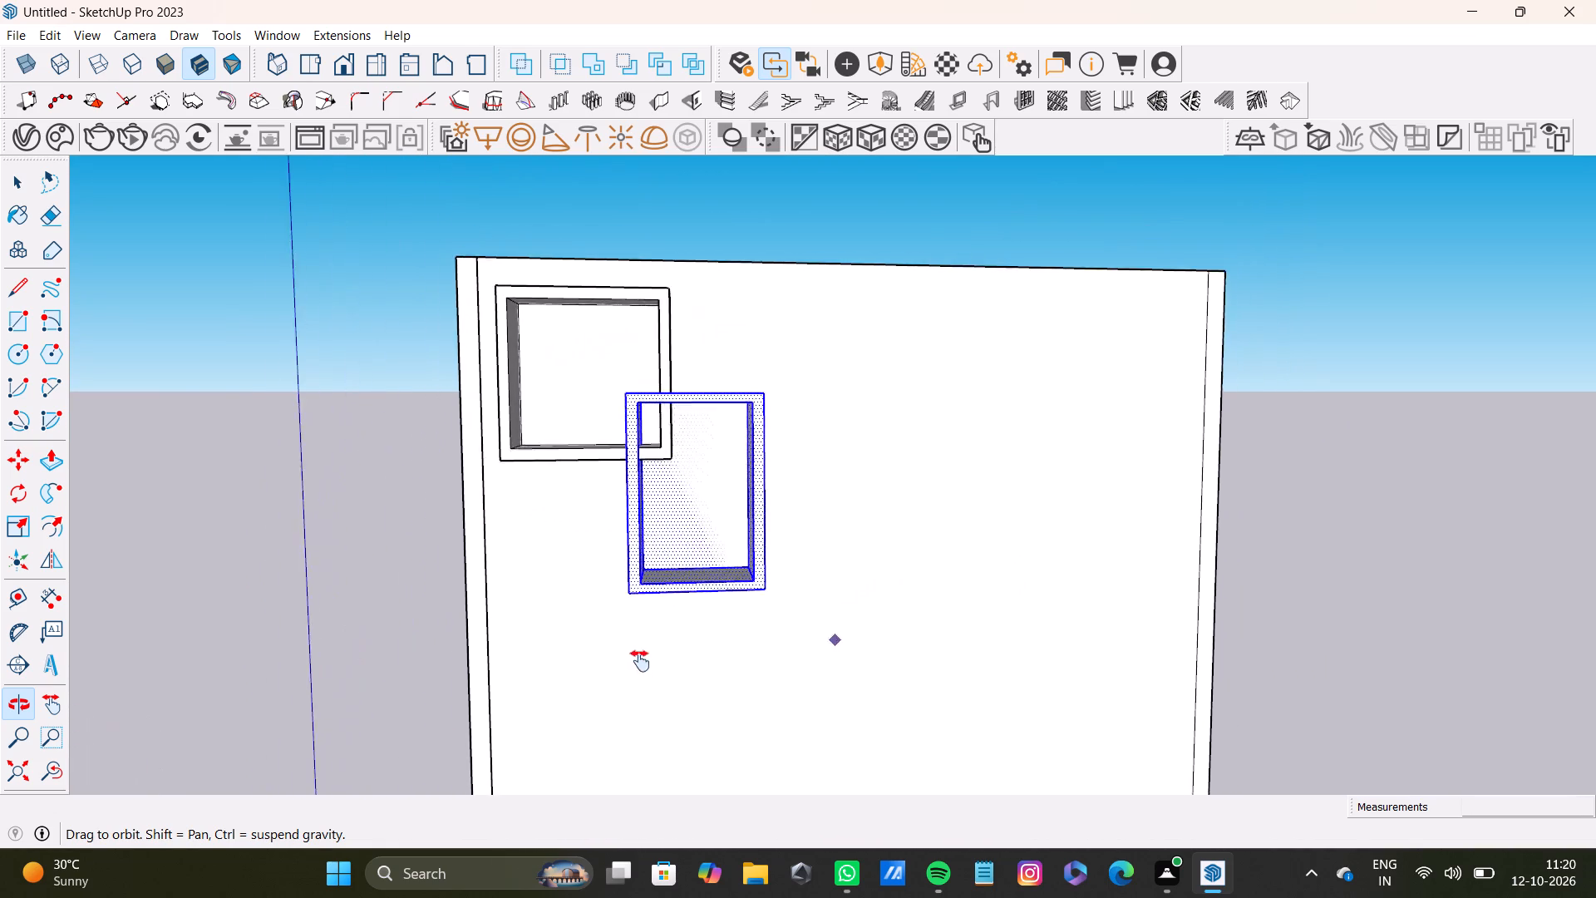
pyautogui.moveTo(640, 661); pyautogui.dragTo(487, 659, button='middle')
pyautogui.click(731, 598)
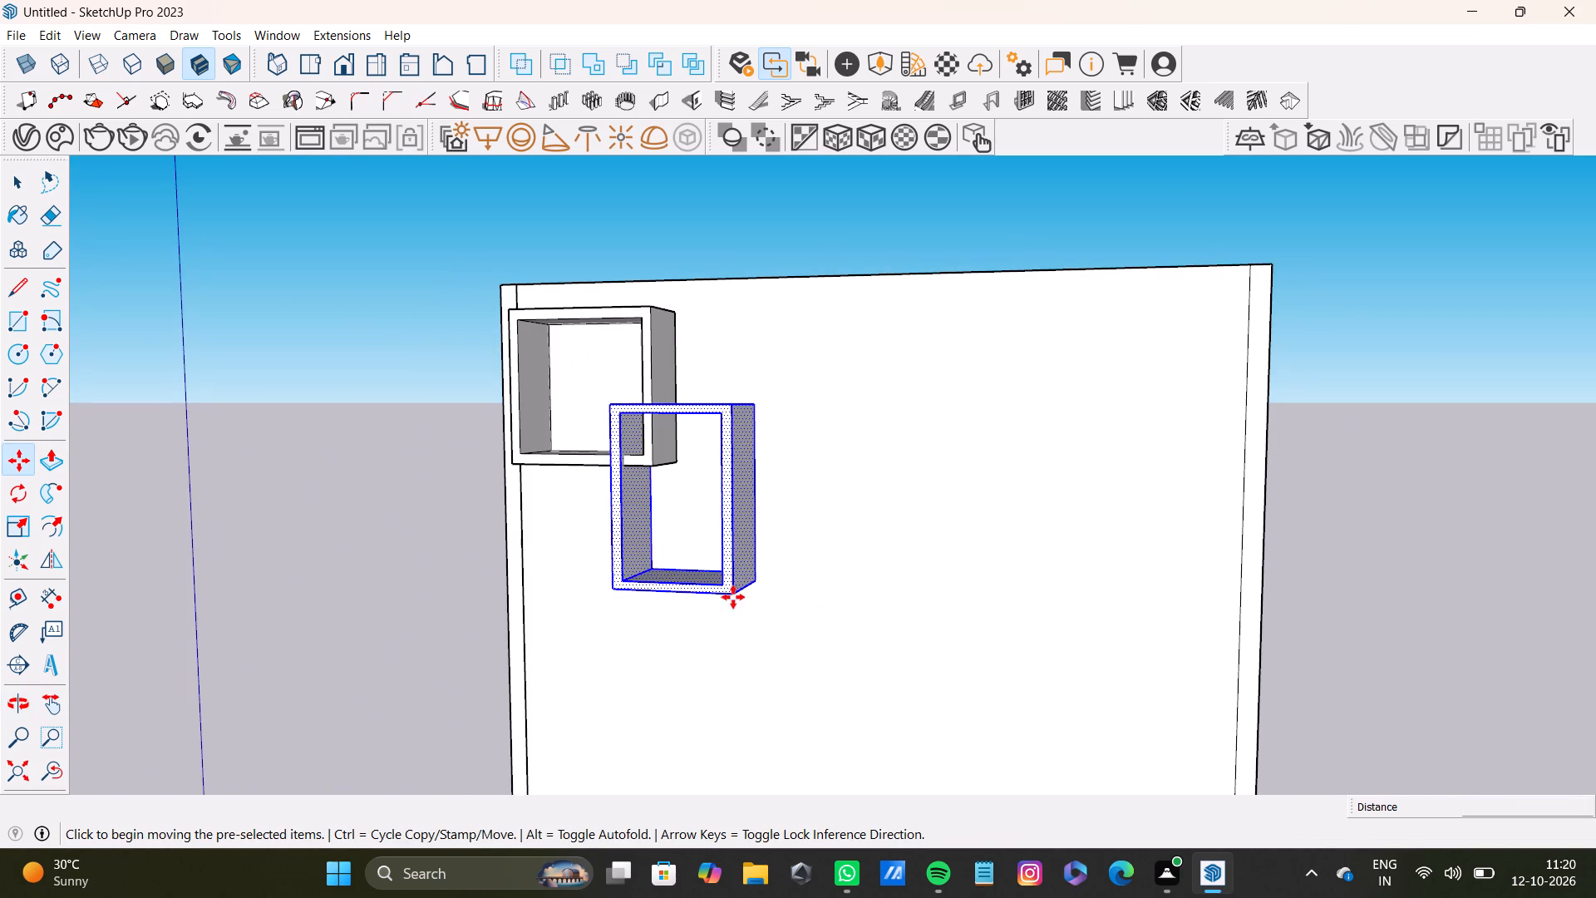
pyautogui.click(979, 615)
pyautogui.press('space')
# Select the square frame and move it about 1' 2" along the wall toward the rectangular frame.
pyautogui.moveTo(623, 426); pyautogui.dragTo(781, 439, button='middle')
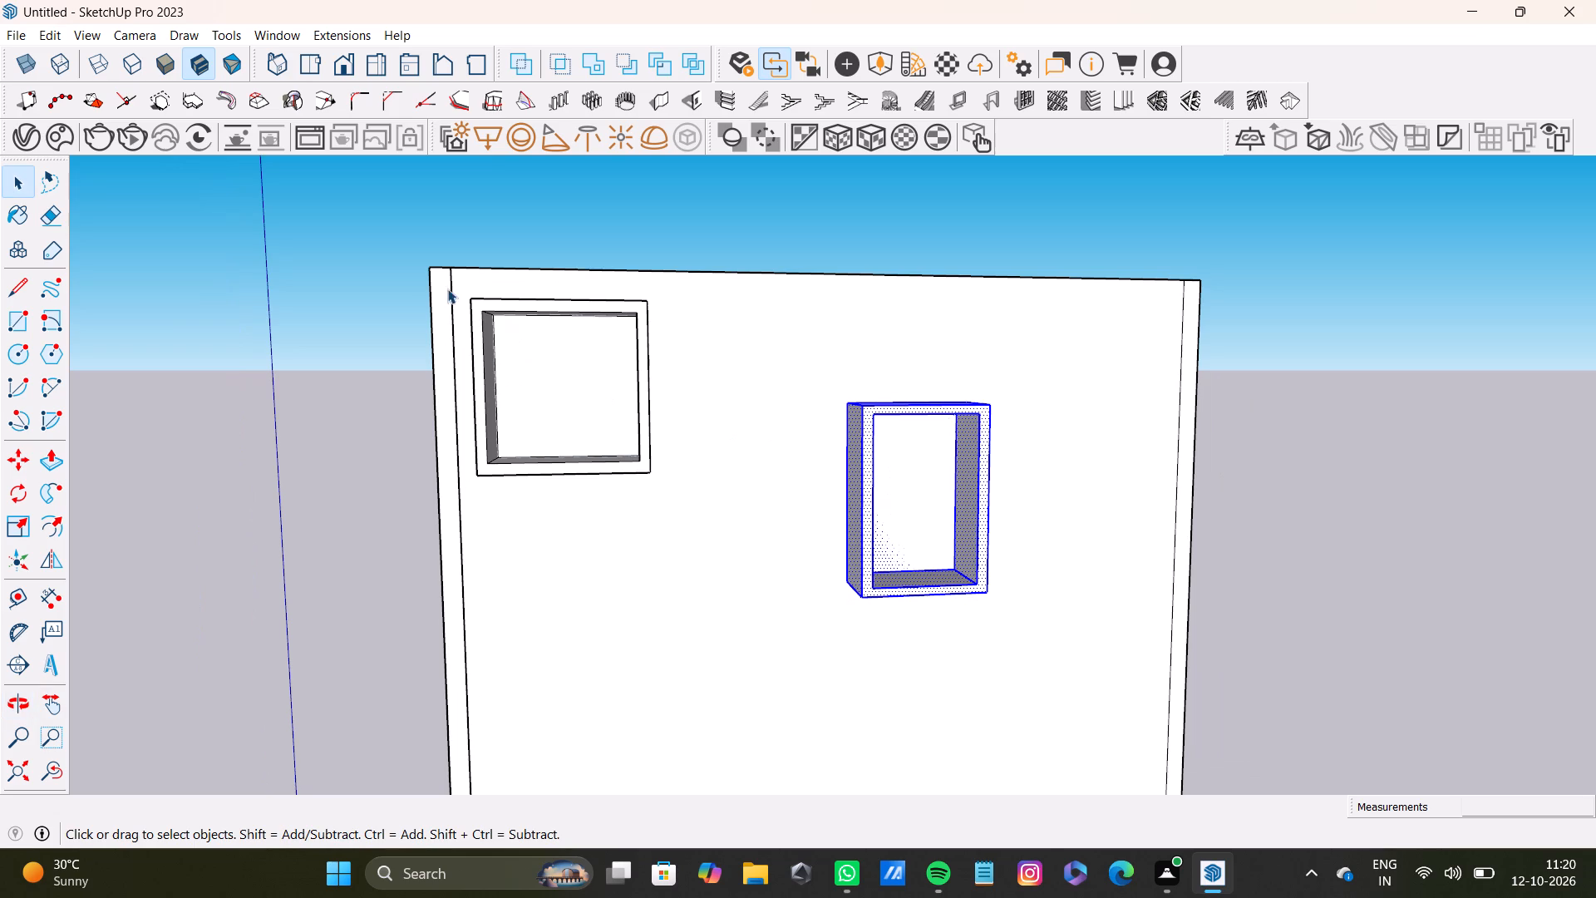
pyautogui.moveTo(451, 284); pyautogui.dragTo(692, 493)
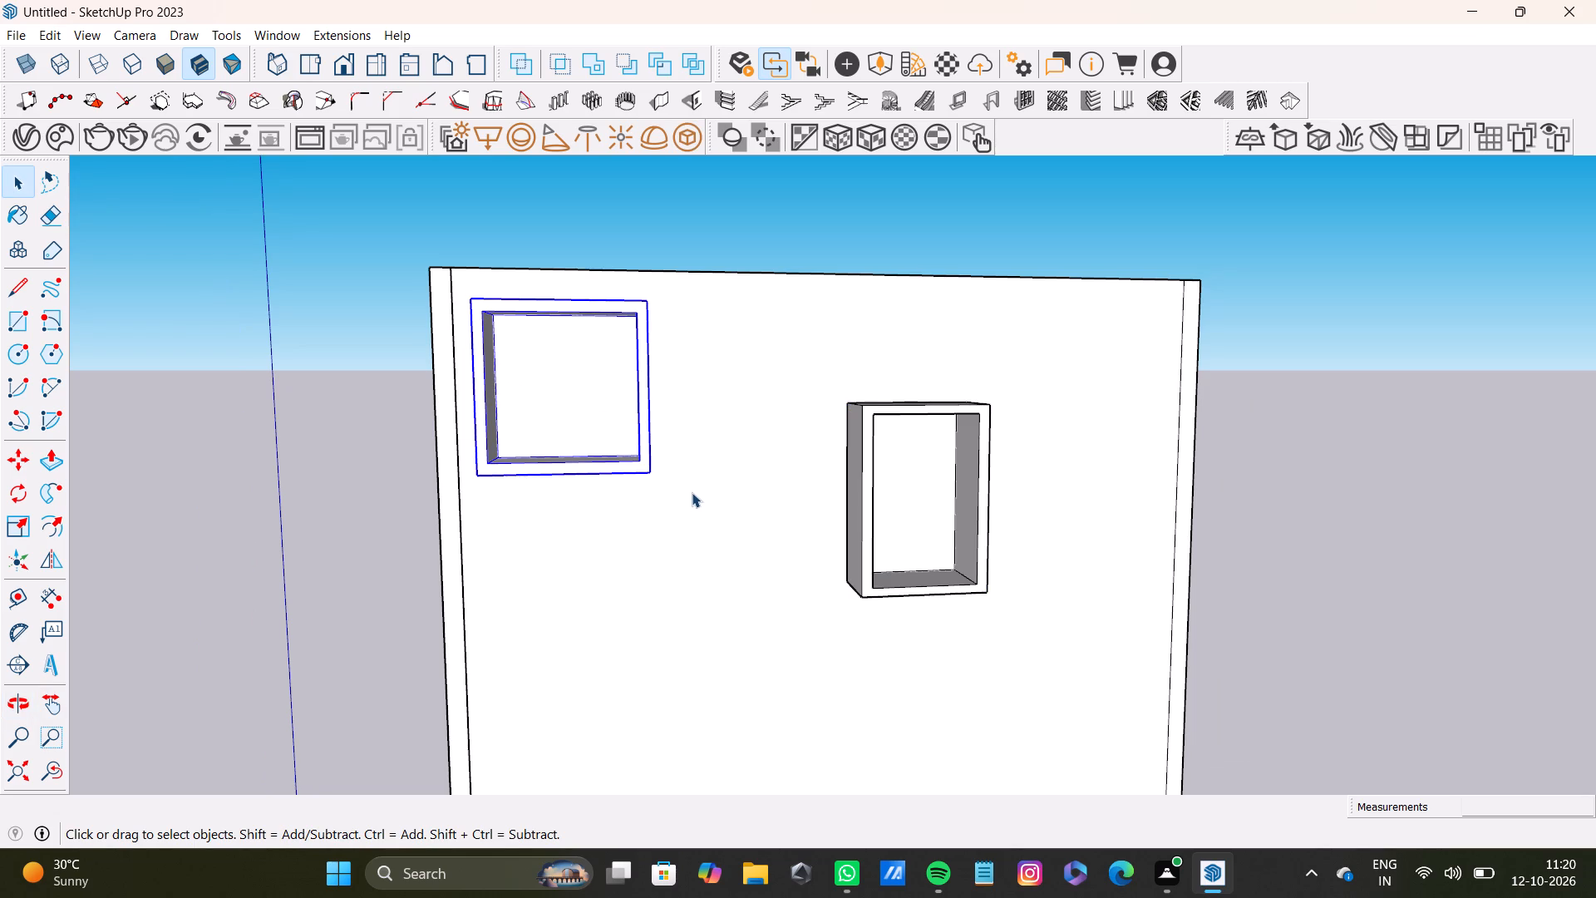
pyautogui.scroll(-5, 692, 486)
pyautogui.moveTo(550, 500); pyautogui.dragTo(721, 531, button='middle')
pyautogui.middleClick(717, 533)
pyautogui.press('m')
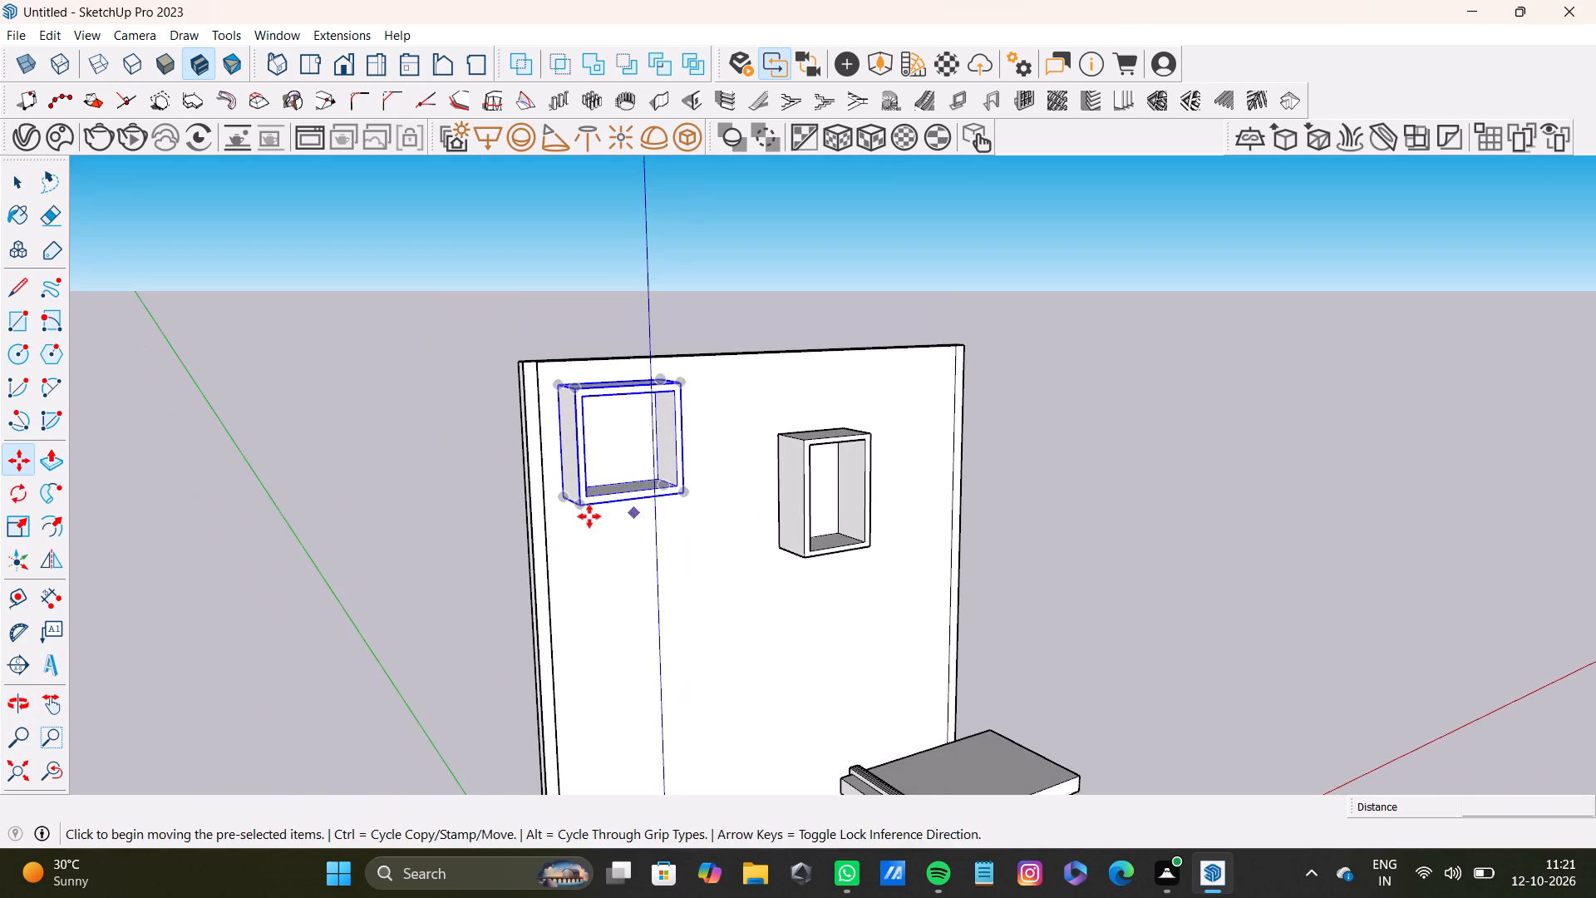
pyautogui.scroll(9, 577, 516)
pyautogui.click(544, 477)
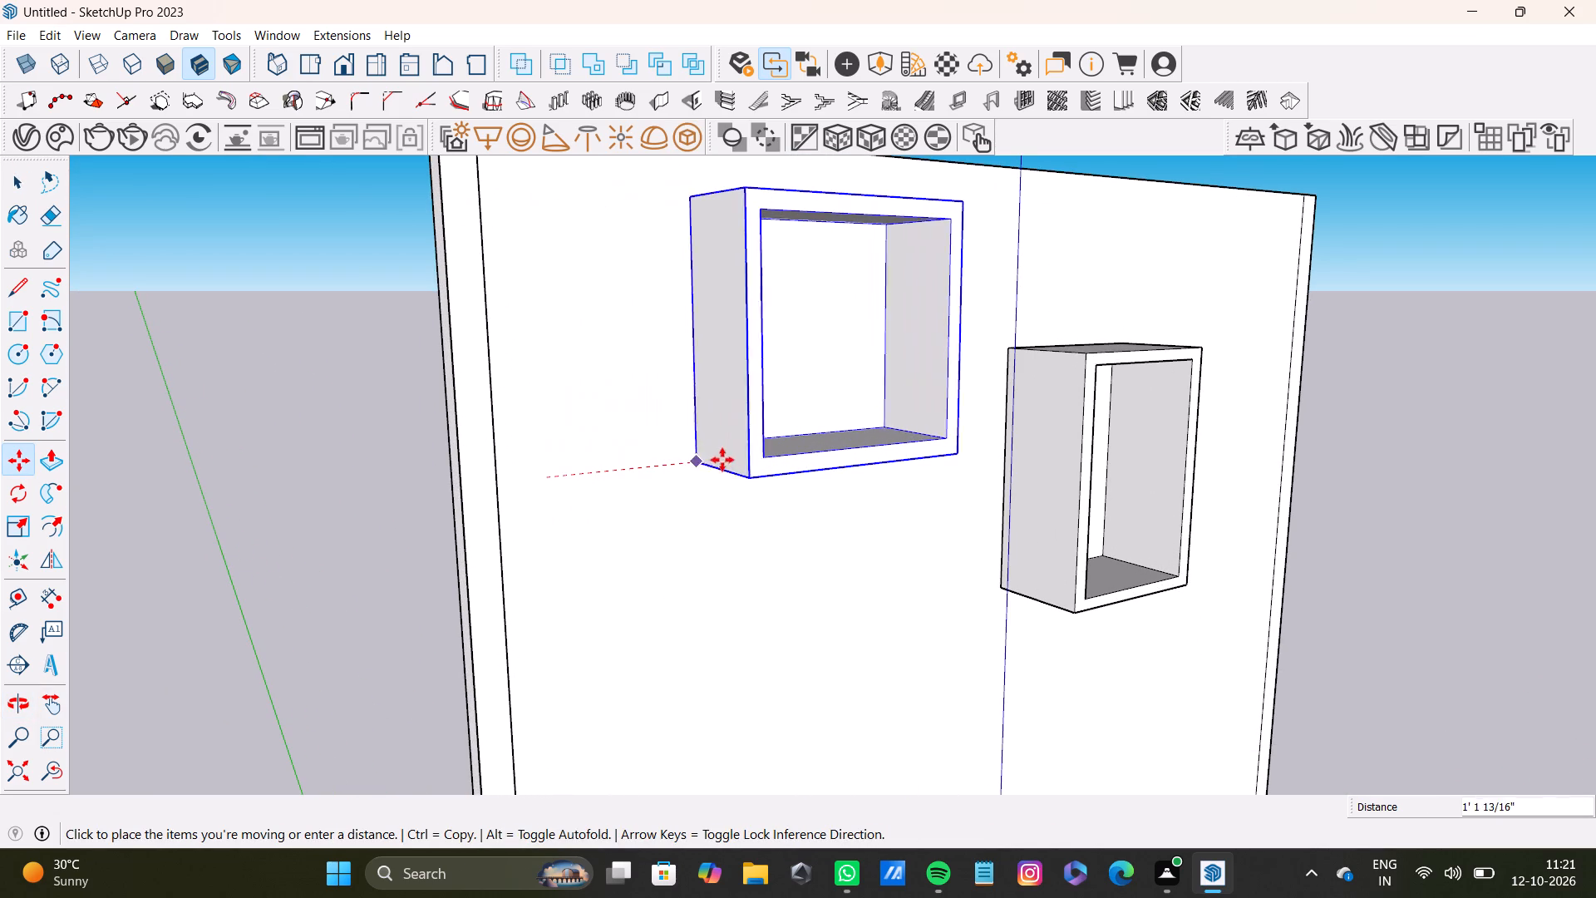
pyautogui.click(727, 444)
# Lower the square frame about 2 1/2" on the wall panel.
pyautogui.scroll(-4, 706, 466)
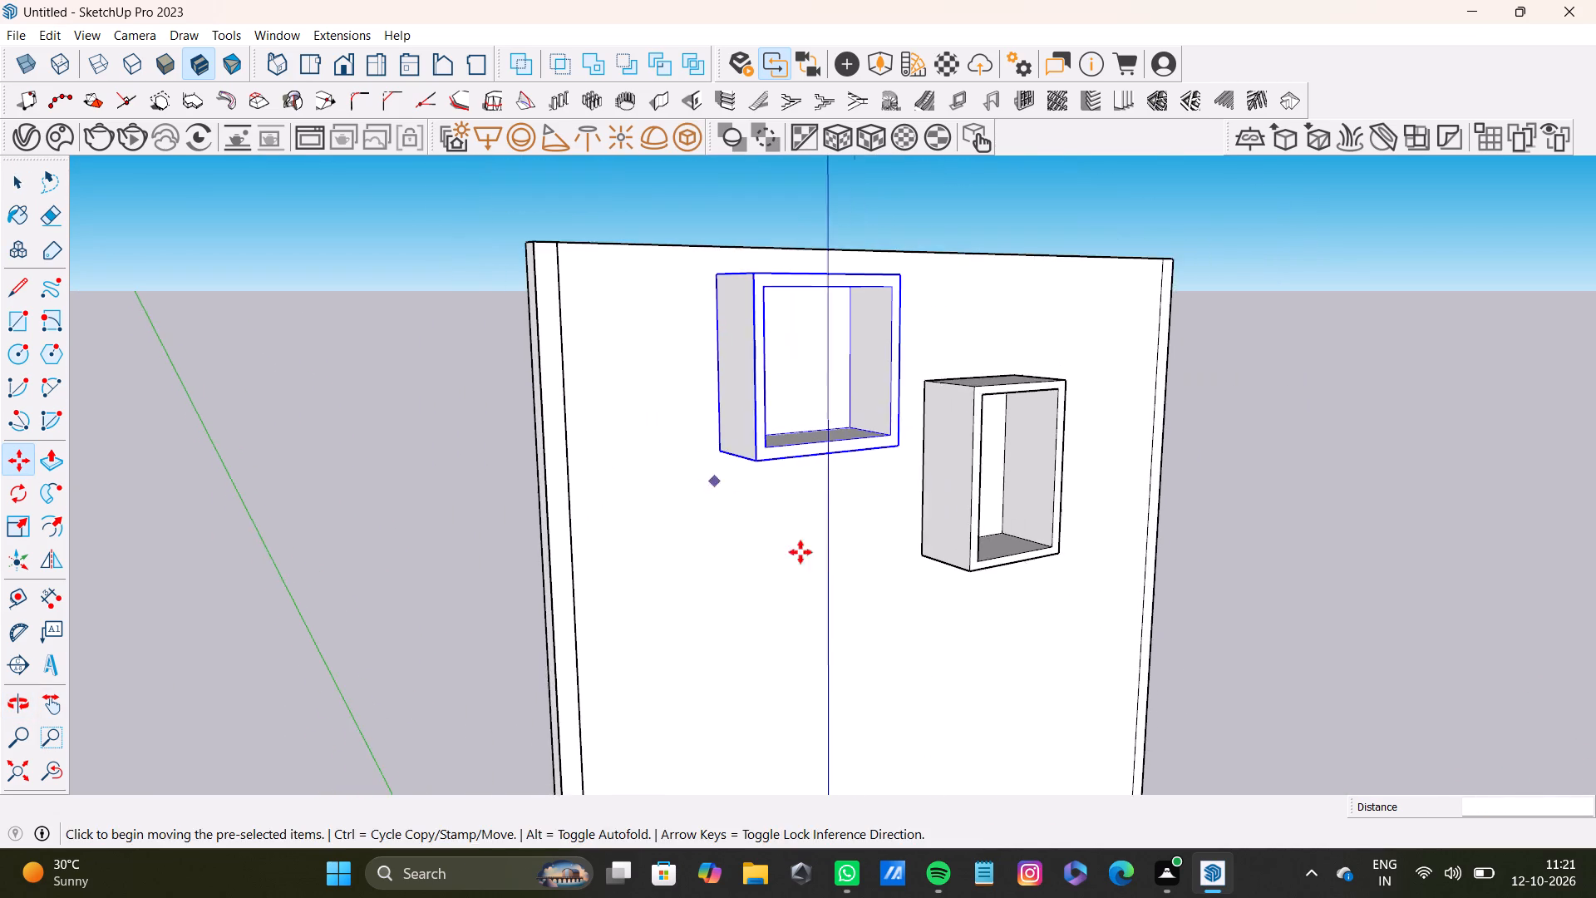
pyautogui.moveTo(836, 558); pyautogui.dragTo(729, 501, button='middle')
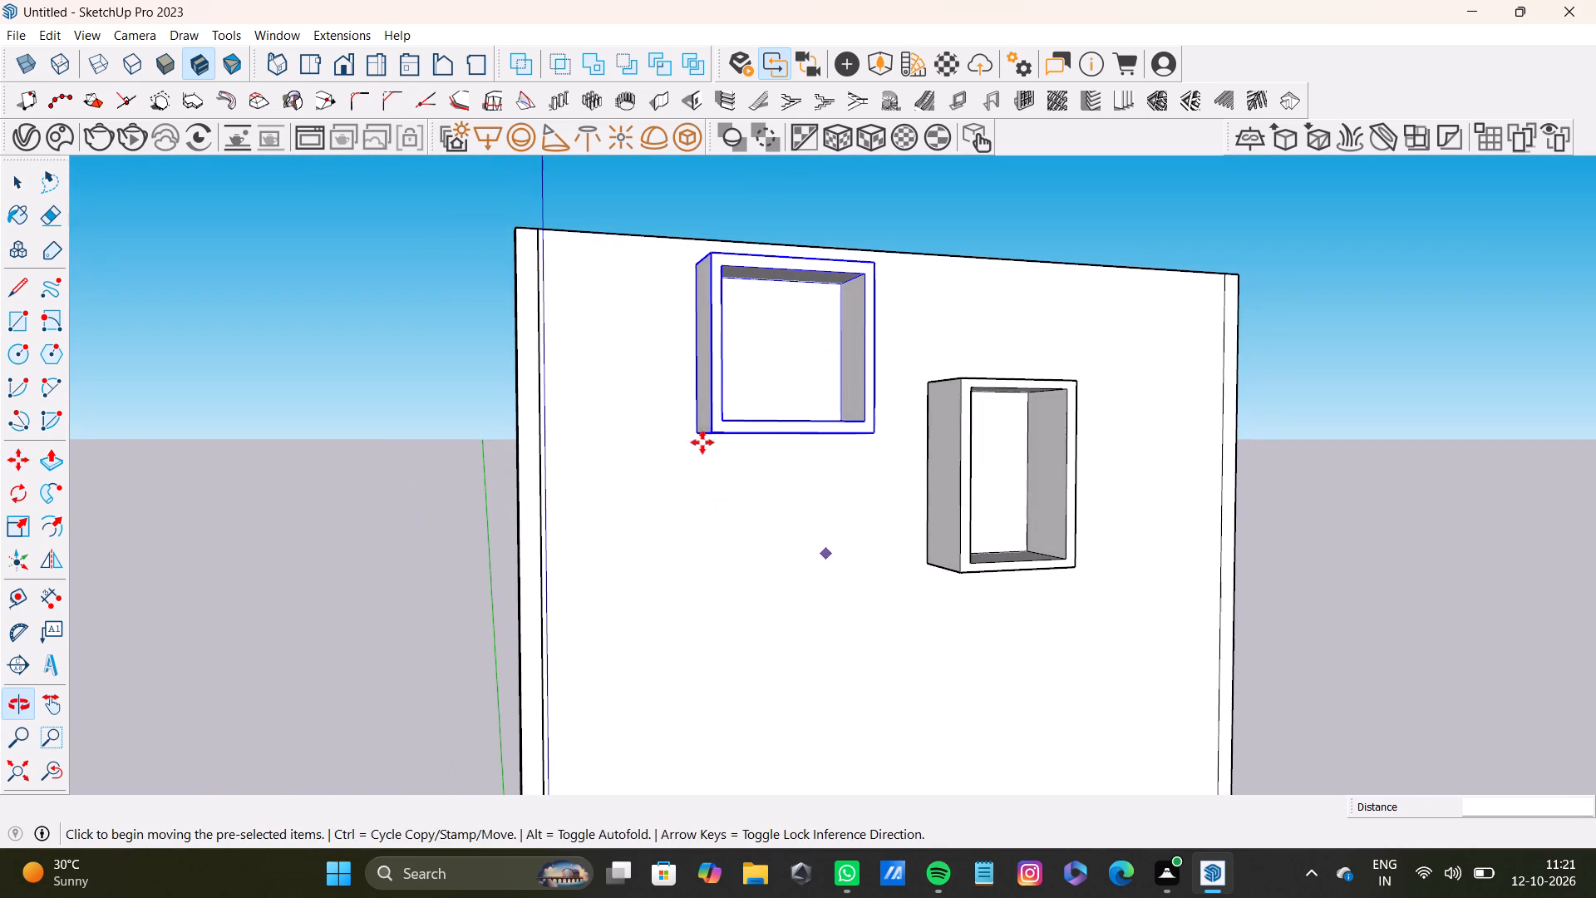
pyautogui.click(698, 427)
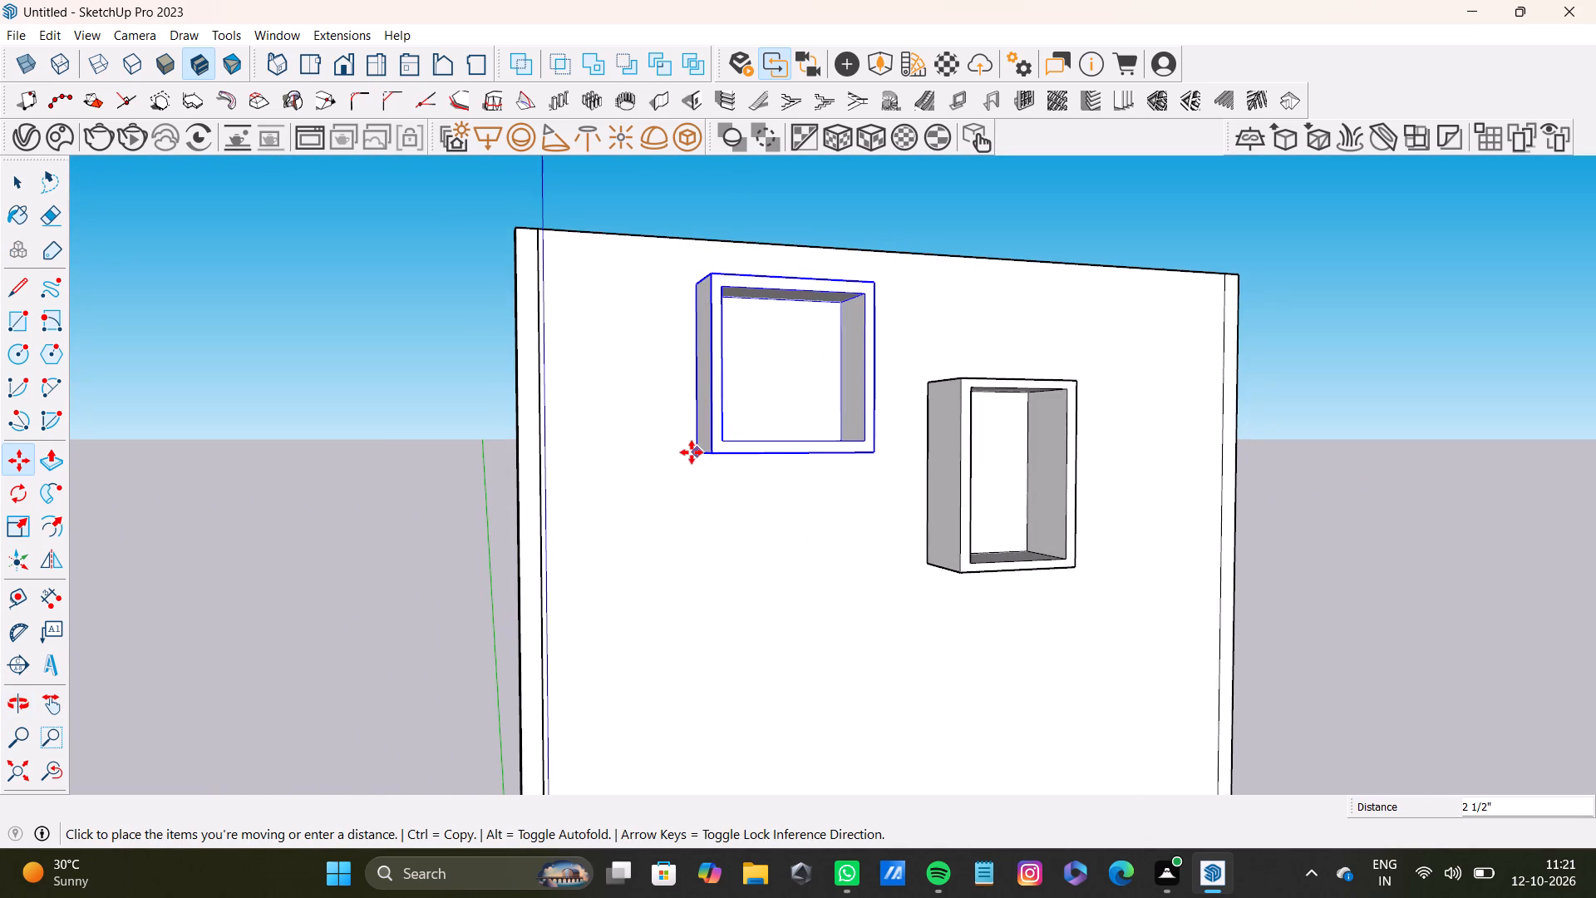
pyautogui.click(692, 452)
pyautogui.scroll(-4, 692, 456)
pyautogui.keyDown('shift'); pyautogui.moveTo(792, 516); pyautogui.dragTo(610, 525, button='middle'); pyautogui.keyUp('shift')
pyautogui.press('space')
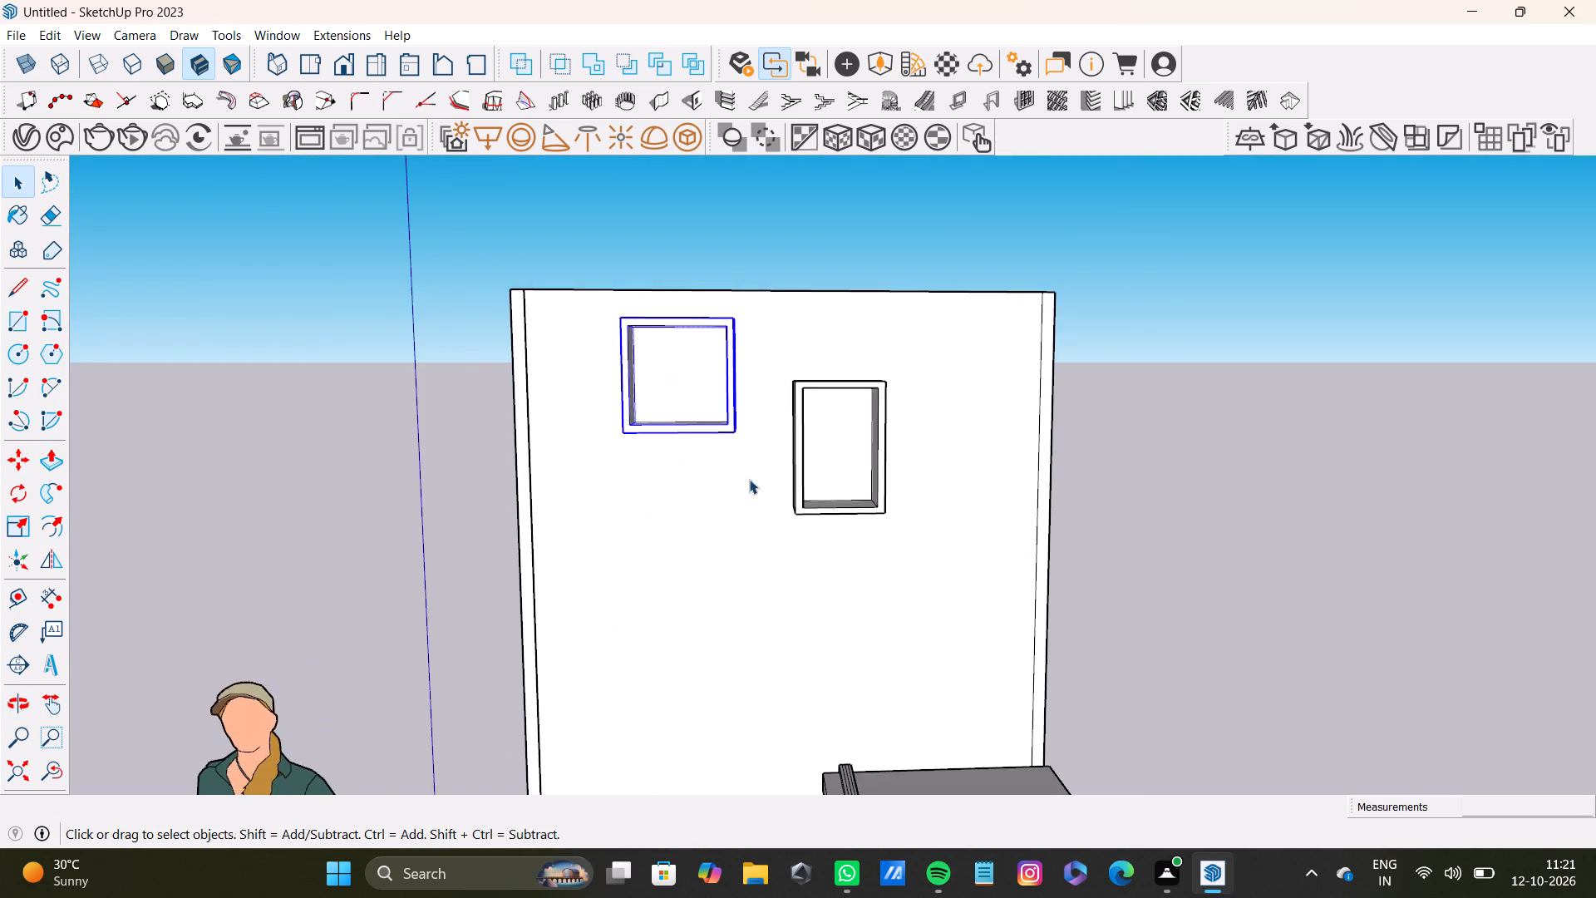
# Select the rectangular frame and move it about 1' 5 15/16" along the wall to overlap the square frame's lower right corner.
pyautogui.scroll(3, 755, 471)
pyautogui.moveTo(774, 315); pyautogui.dragTo(966, 575)
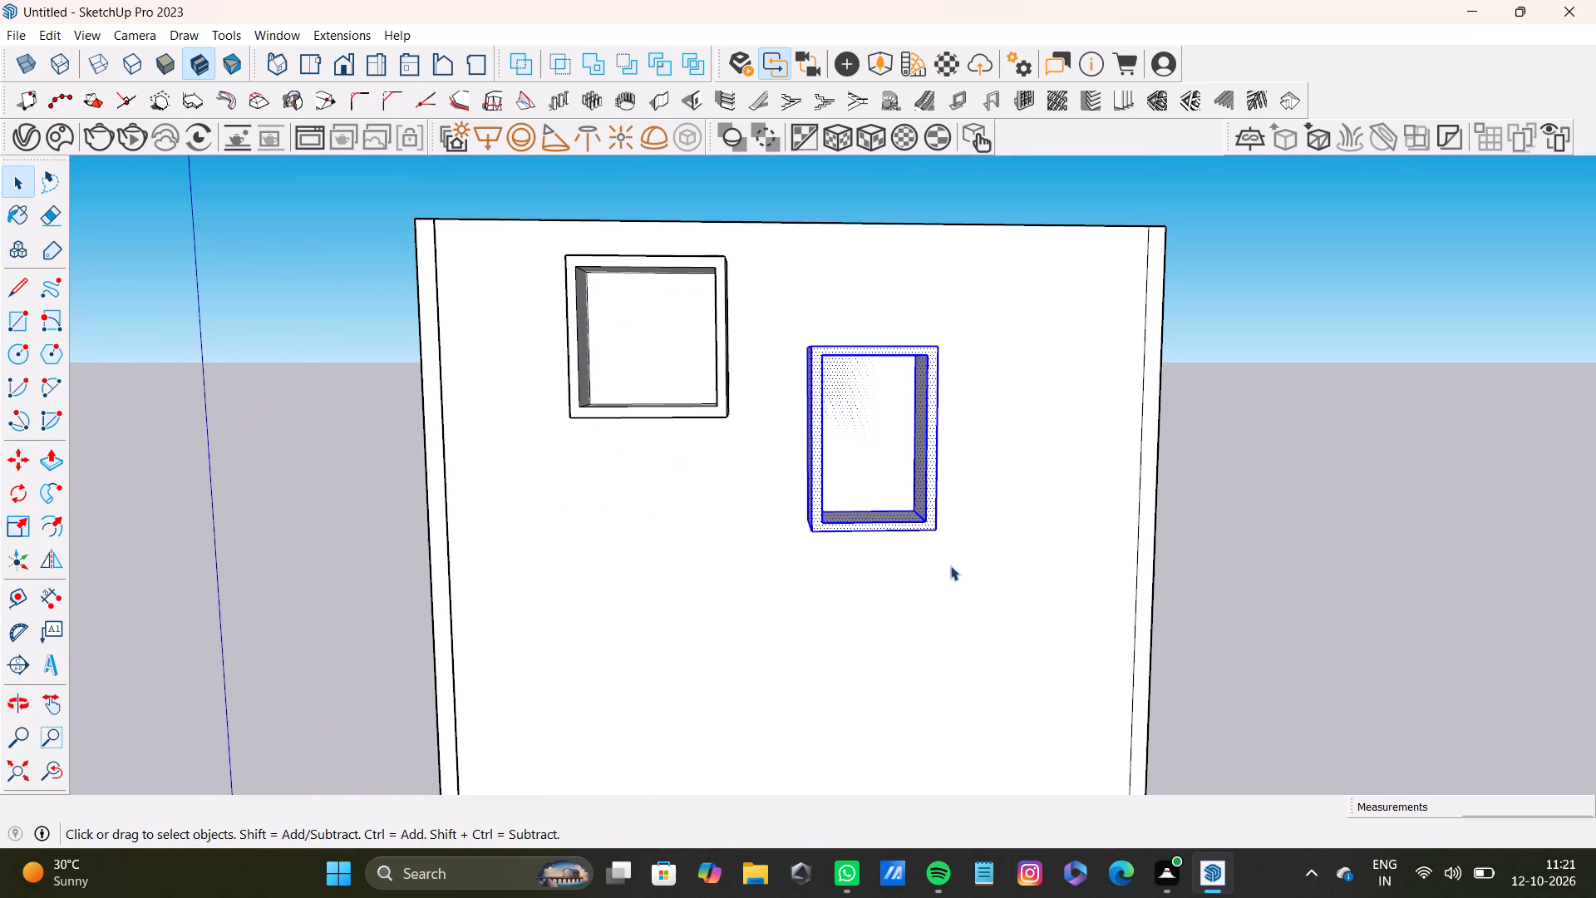
pyautogui.press('m')
pyautogui.click(818, 529)
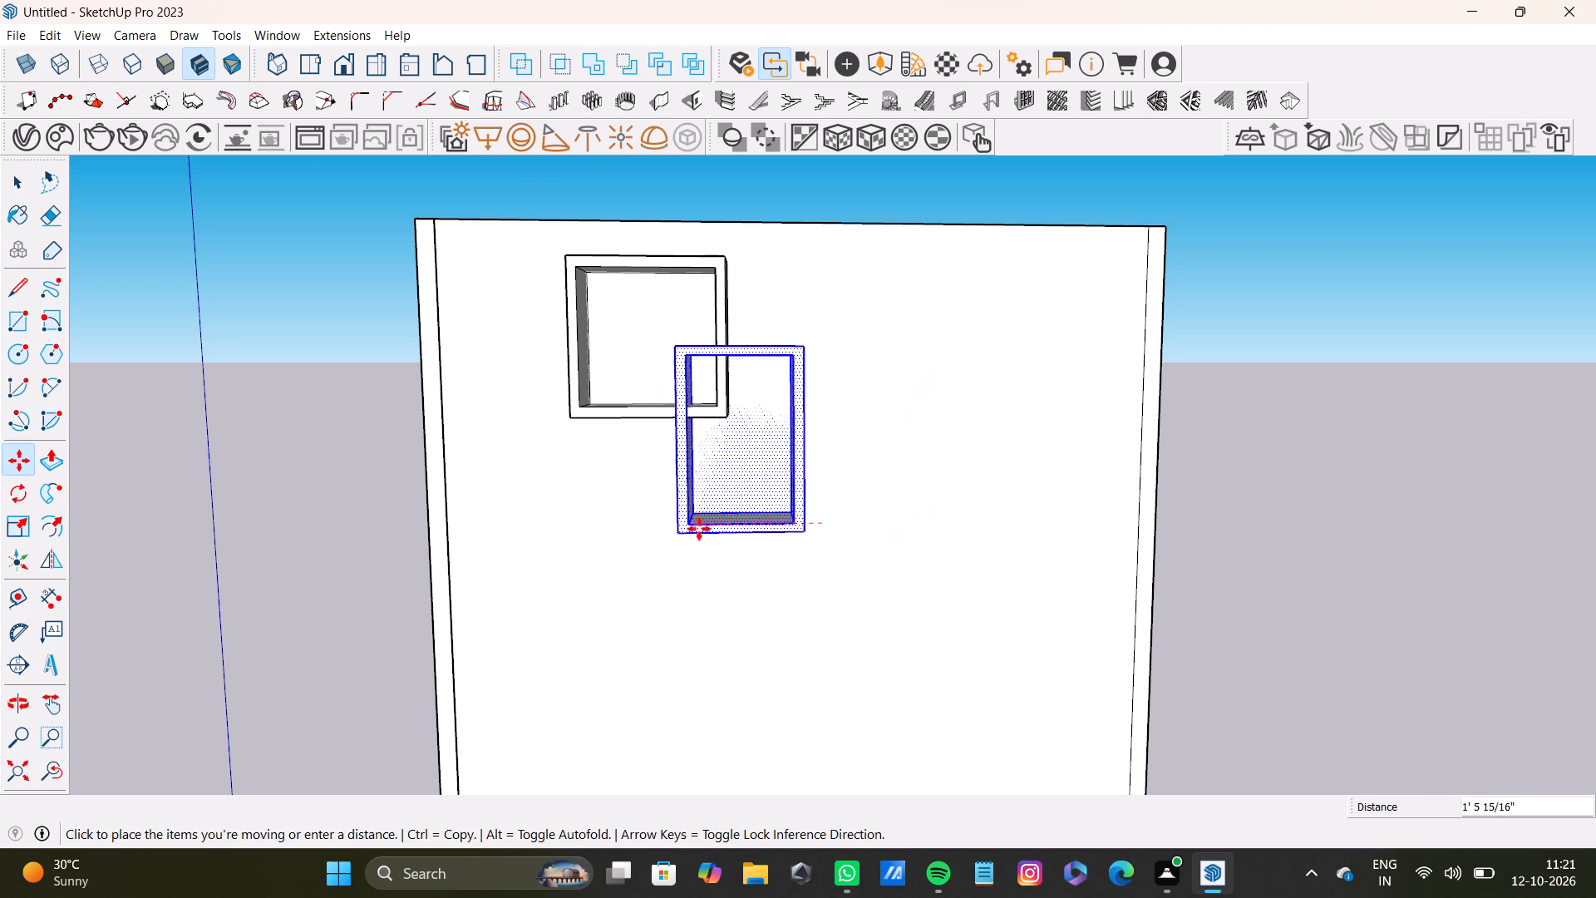
pyautogui.click(700, 528)
pyautogui.scroll(-4, 702, 530)
pyautogui.moveTo(710, 588); pyautogui.dragTo(1087, 540, button='middle')
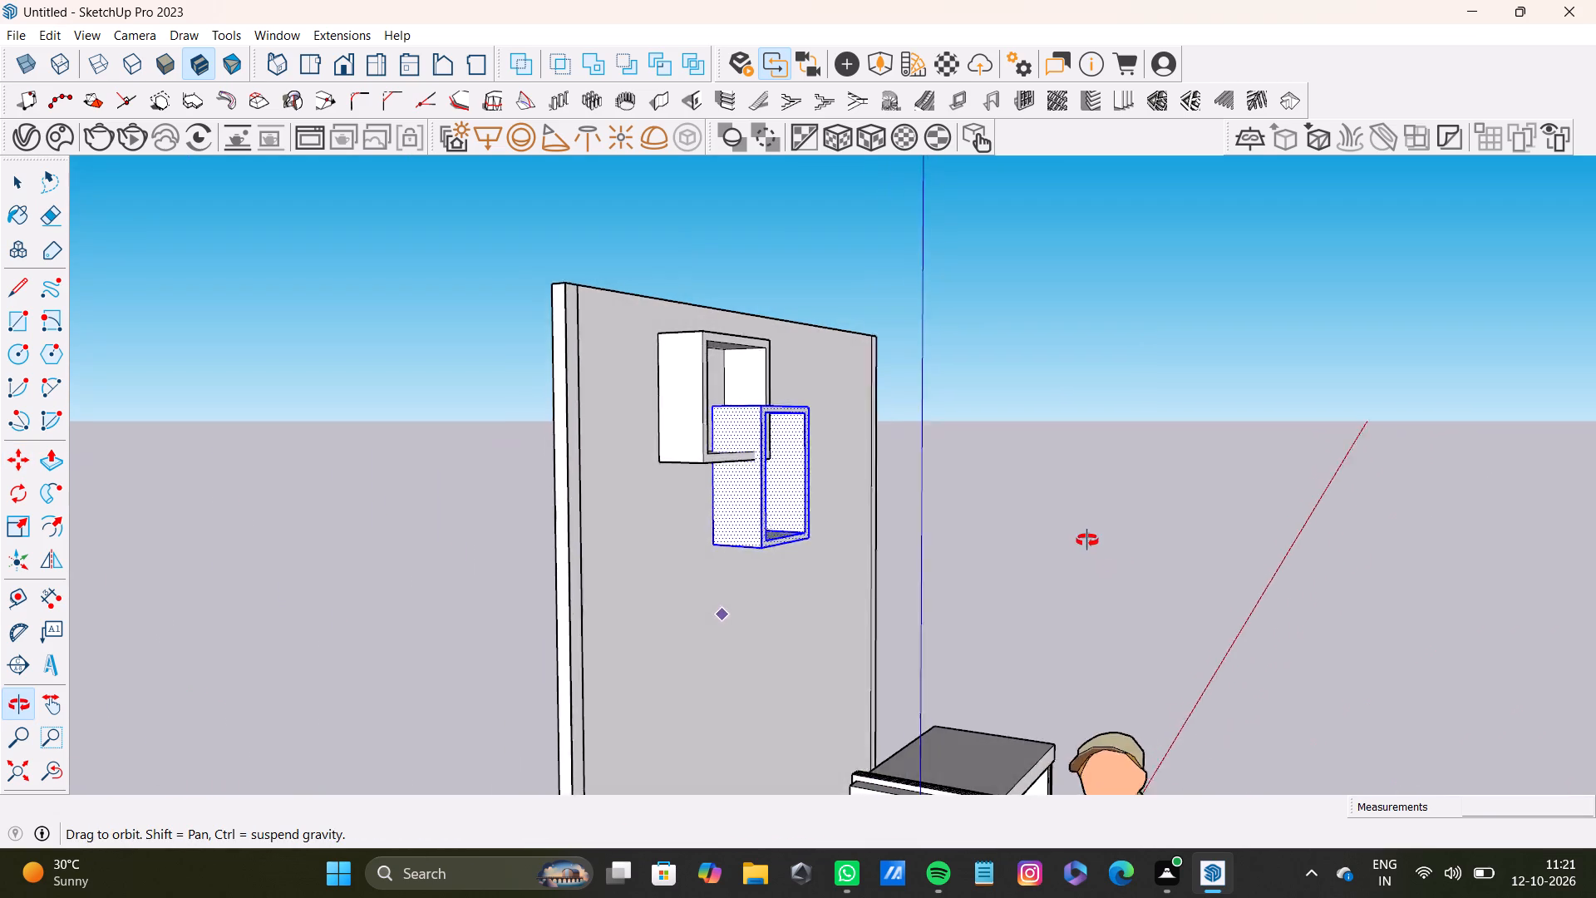
pyautogui.moveTo(1087, 540); pyautogui.dragTo(743, 609, button='middle')
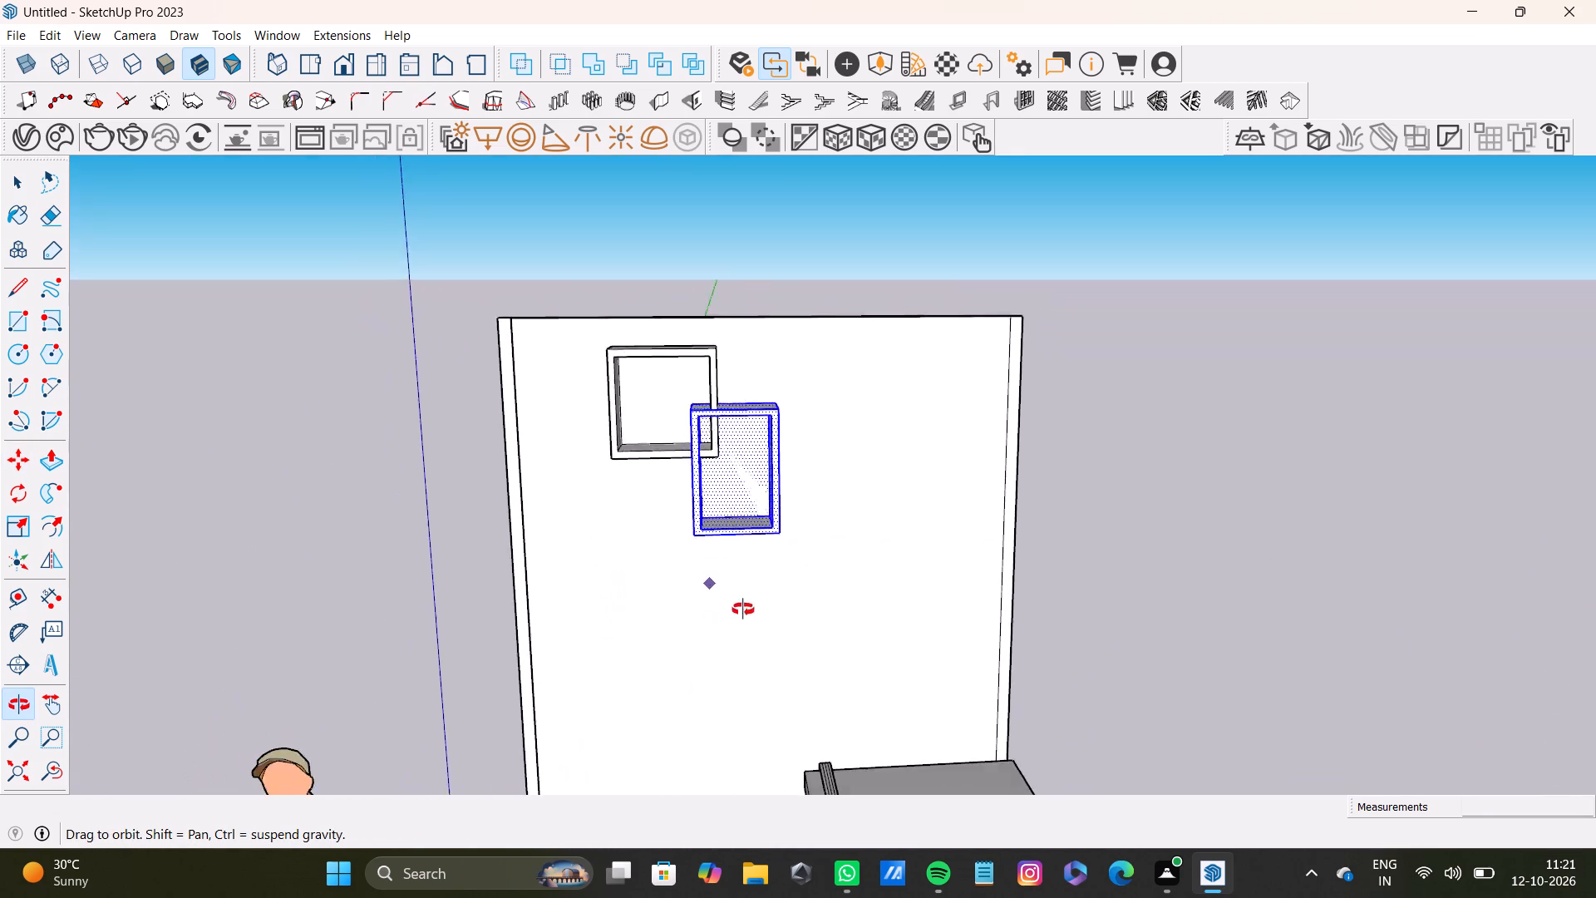
# Draw a rectangle about 2' 8 11/16" by 2' 5/8" on the wall panel below the two overlapping frames.
pyautogui.moveTo(743, 609); pyautogui.dragTo(725, 581, button='middle')
pyautogui.click(17, 320)
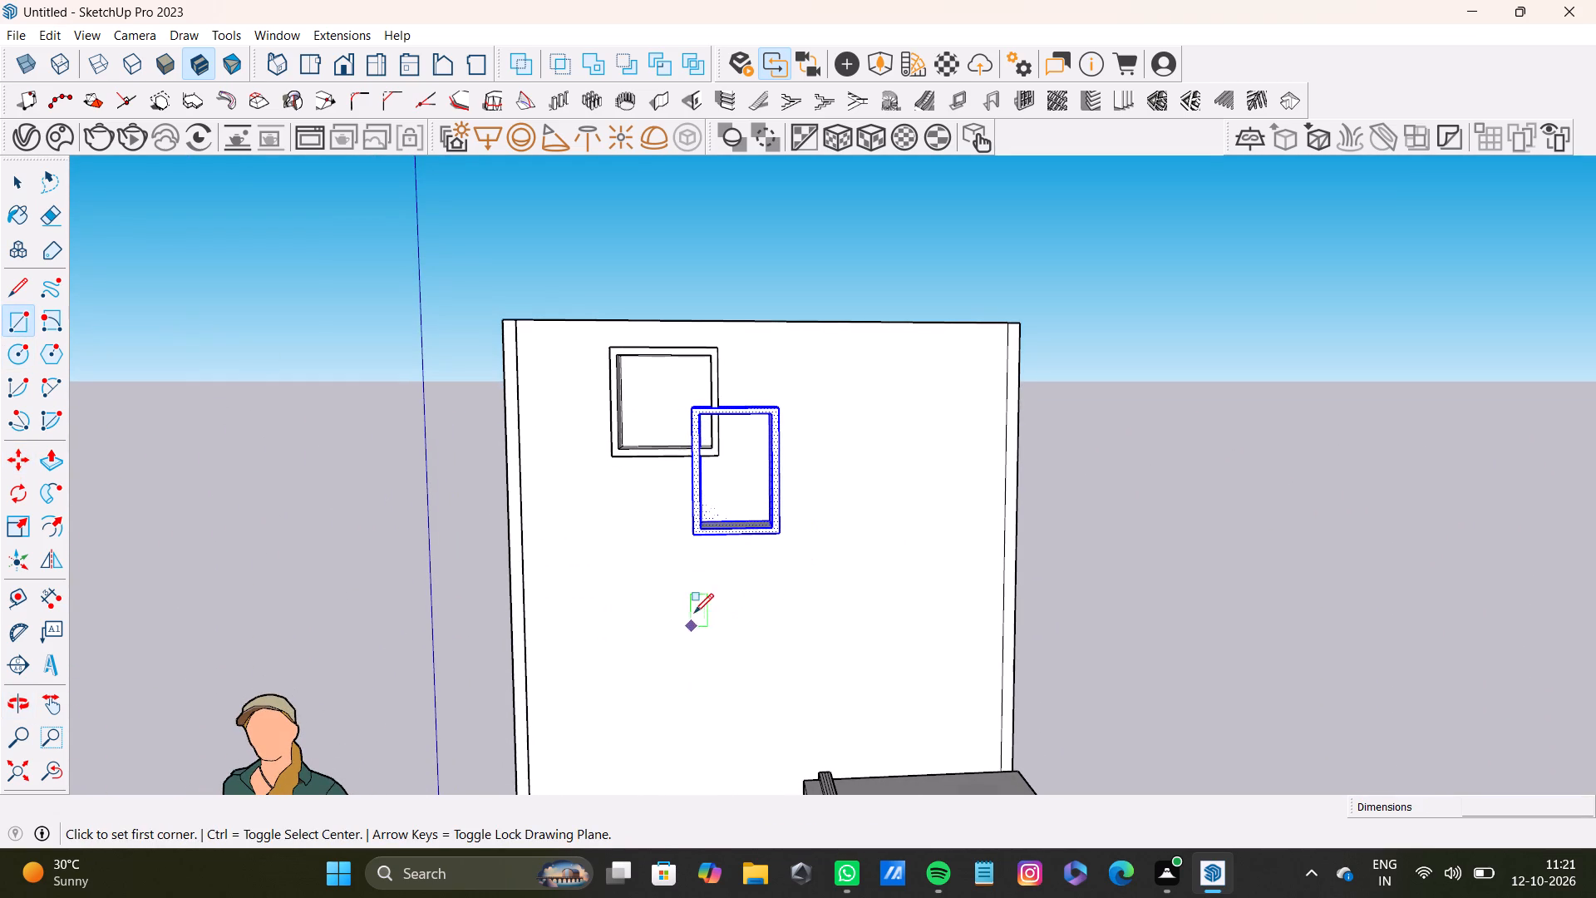
pyautogui.click(667, 586)
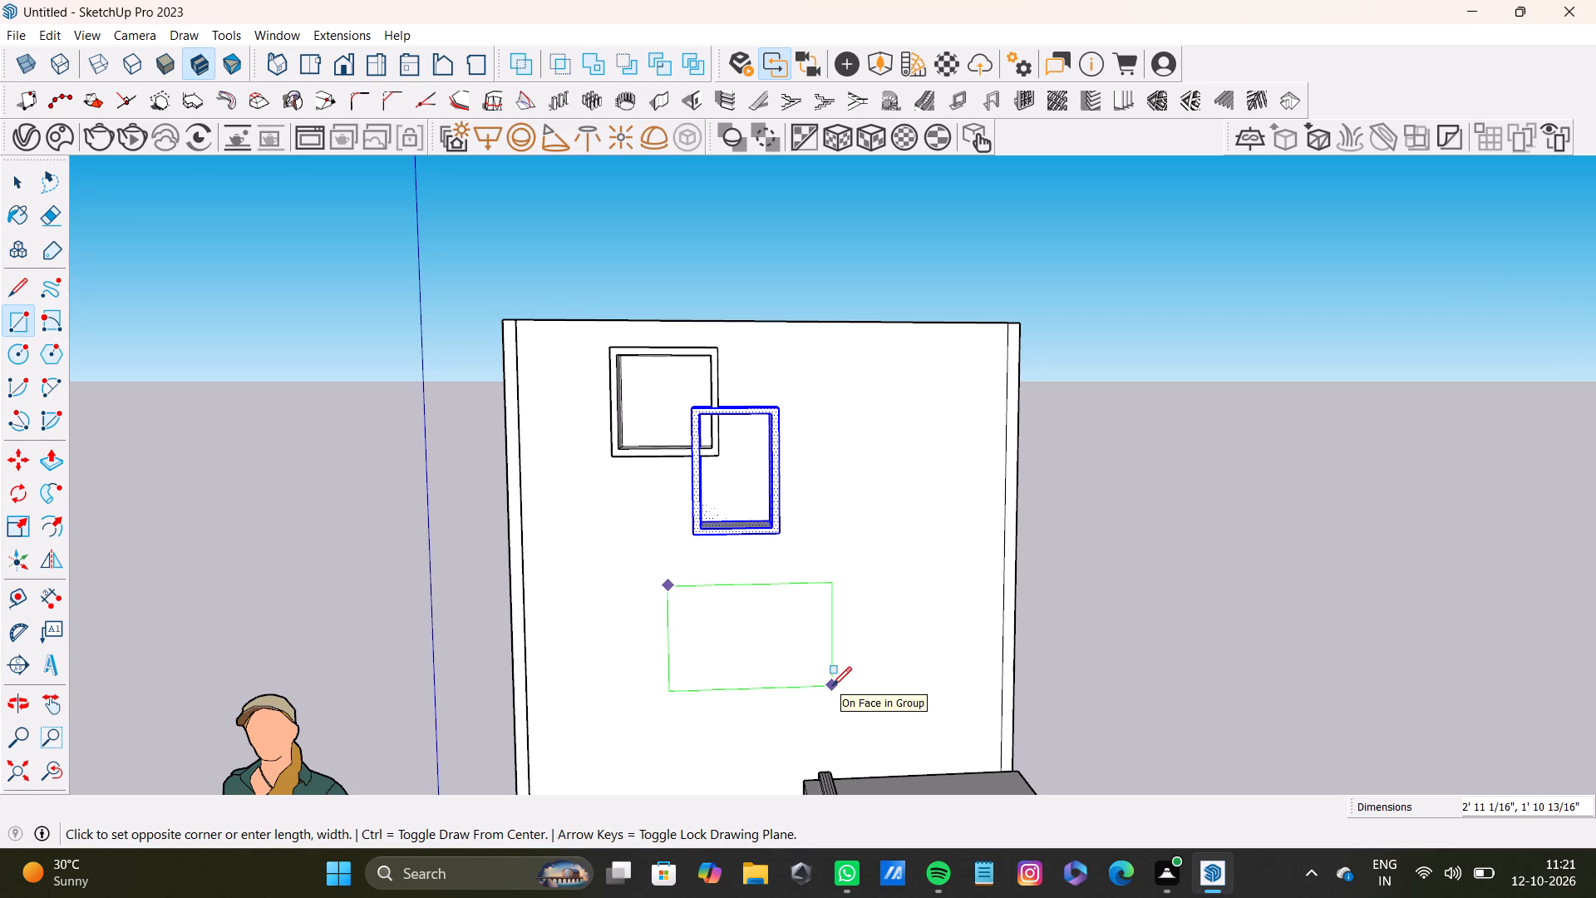
pyautogui.click(821, 694)
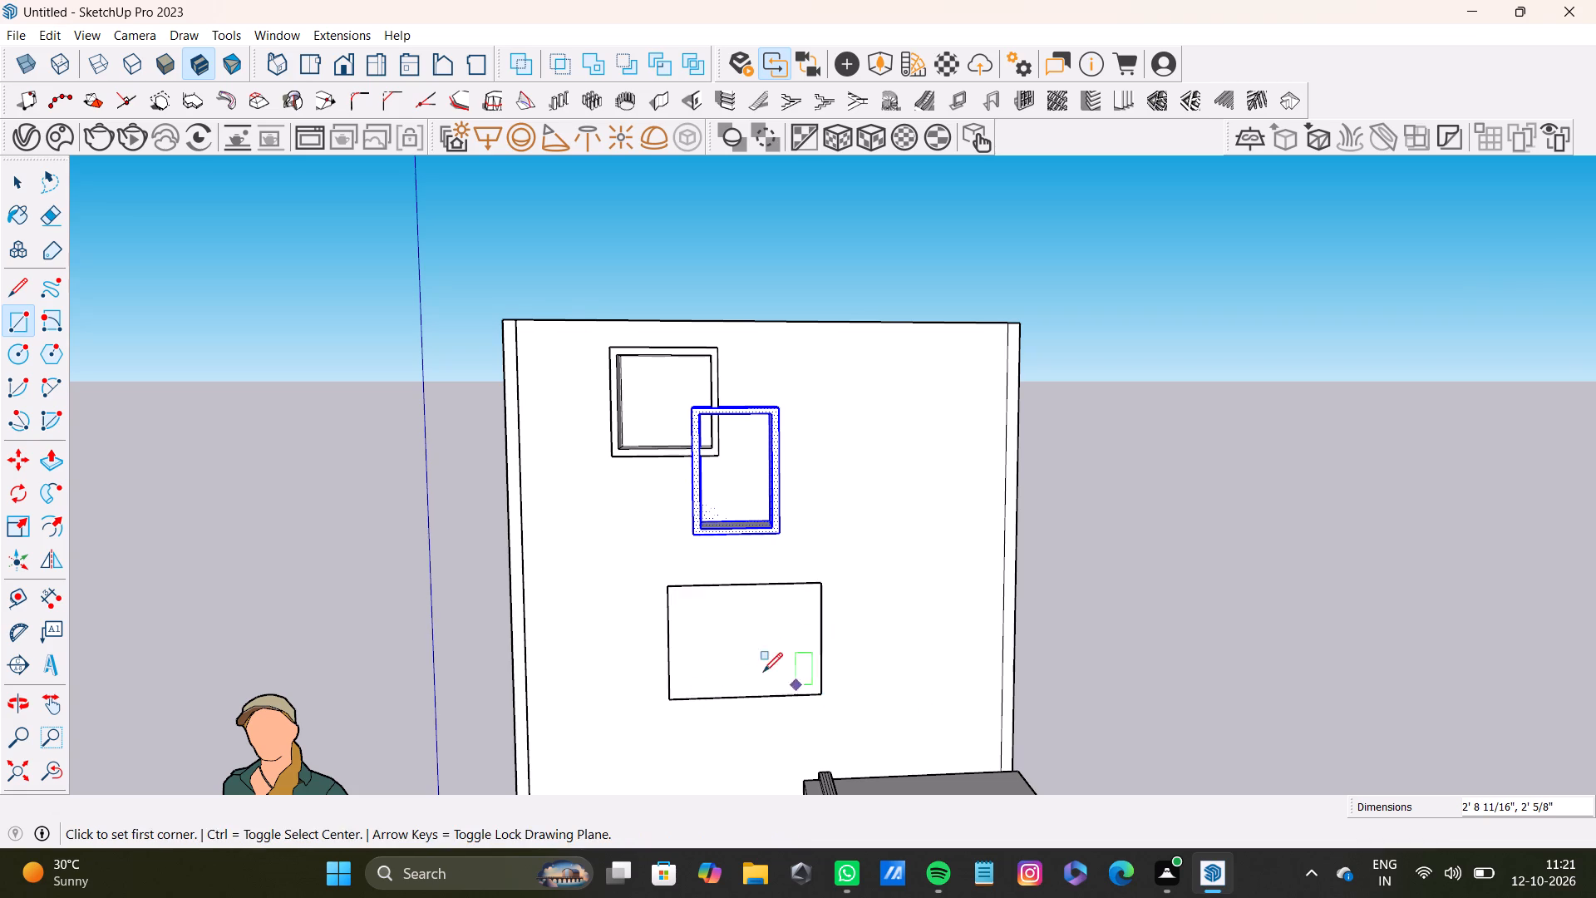
# Offset the new rectangle's edges inward about 1 3/8" to make a thin border.
pyautogui.press('space')
pyautogui.press('f')
pyautogui.moveTo(751, 647); pyautogui.dragTo(745, 652)
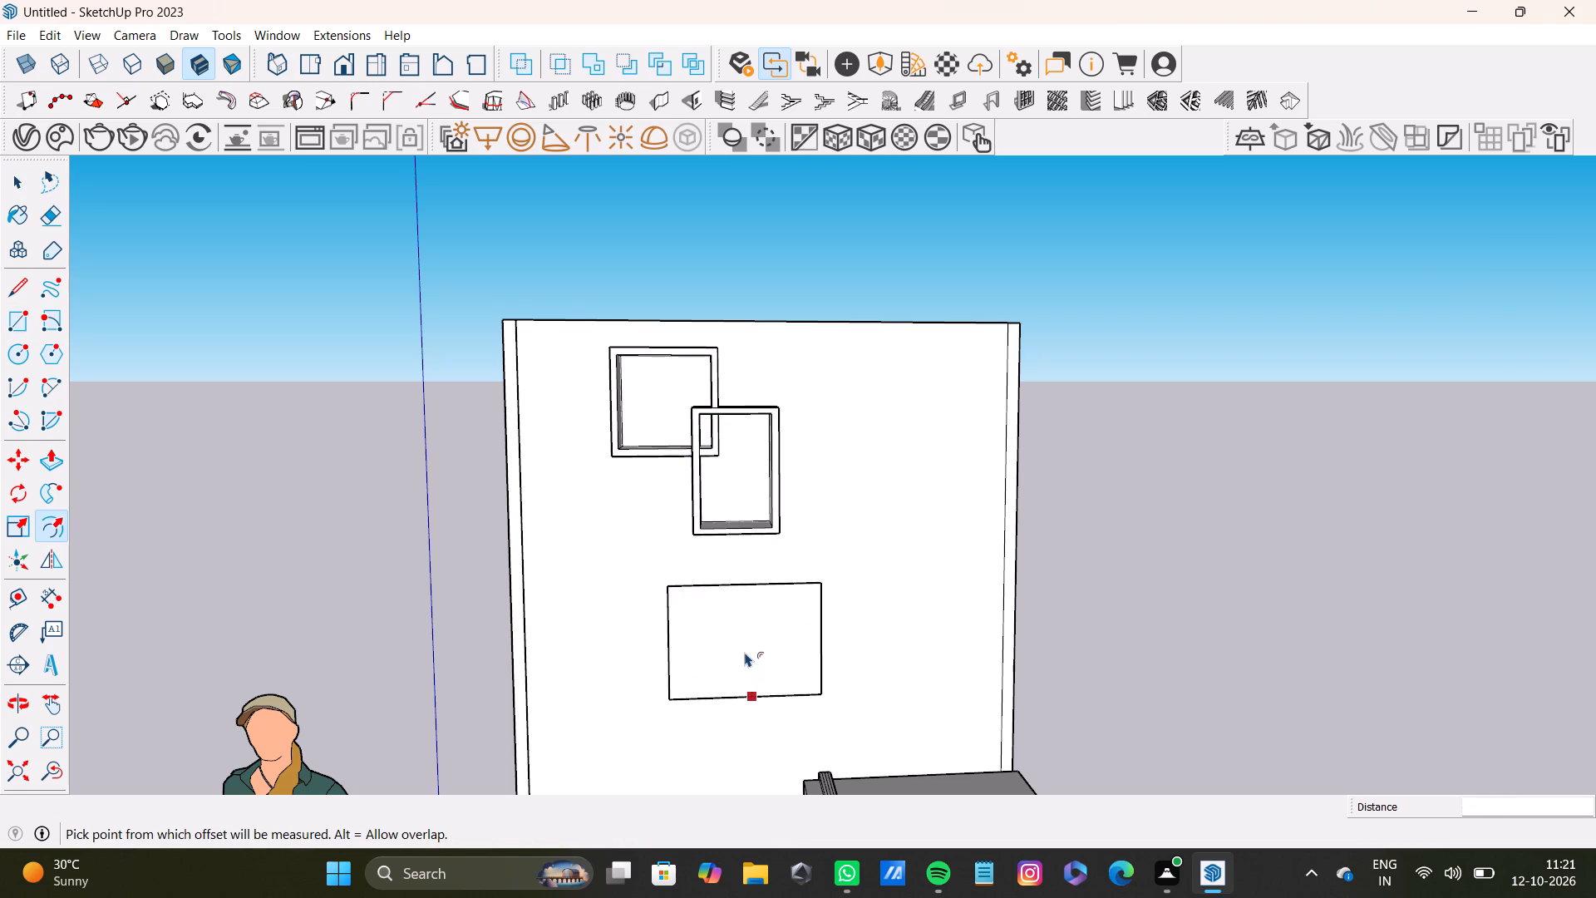
pyautogui.moveTo(745, 652); pyautogui.dragTo(736, 692)
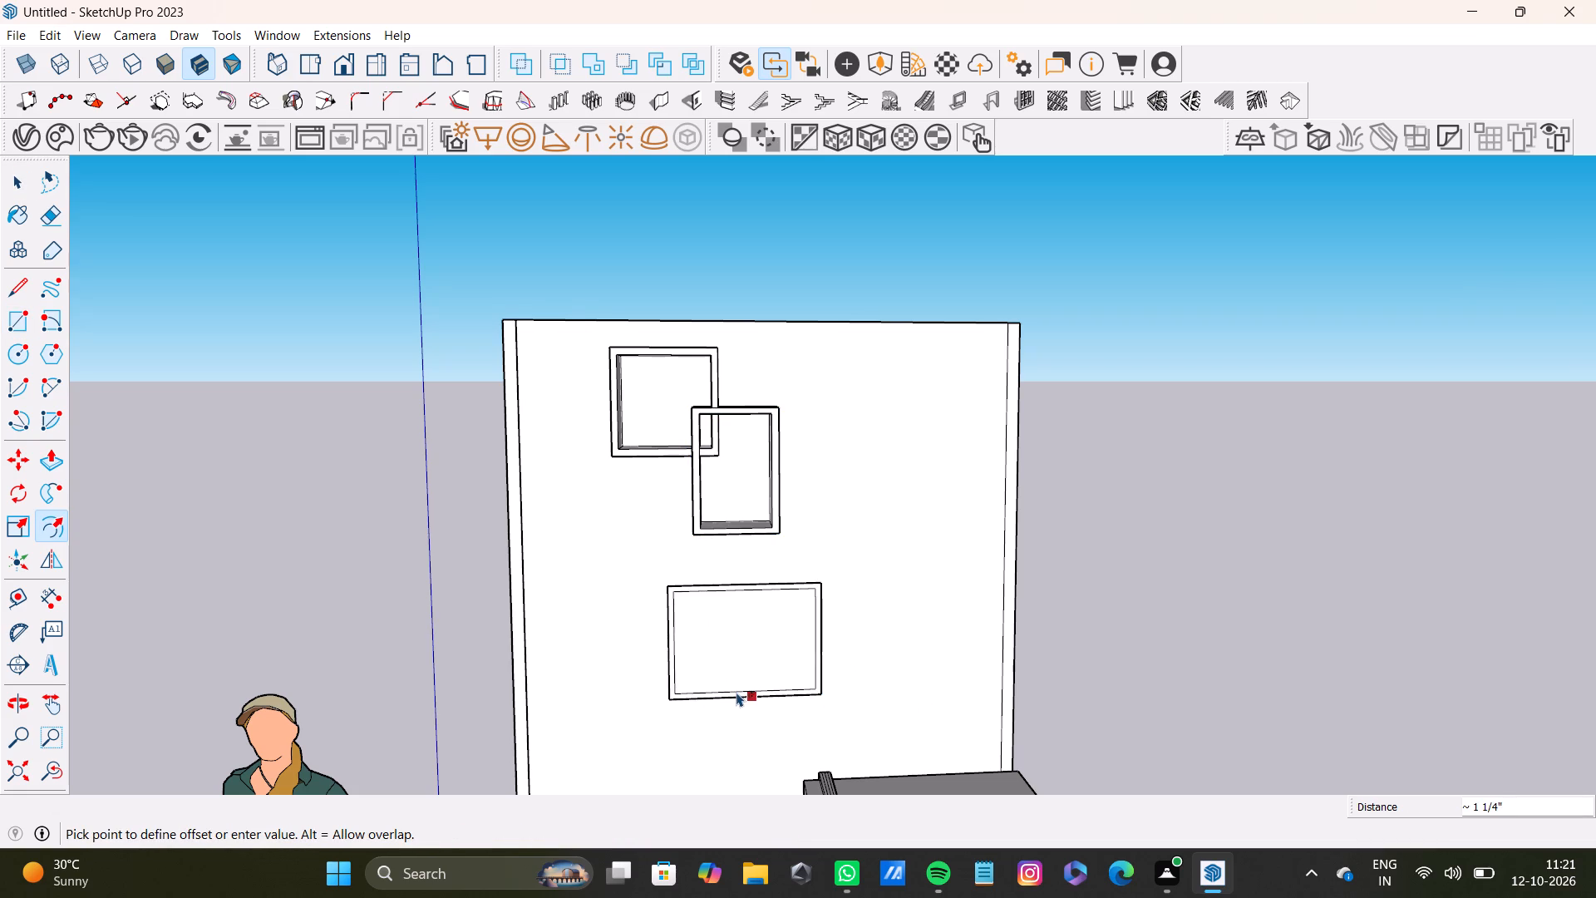
pyautogui.moveTo(736, 692); pyautogui.dragTo(740, 687)
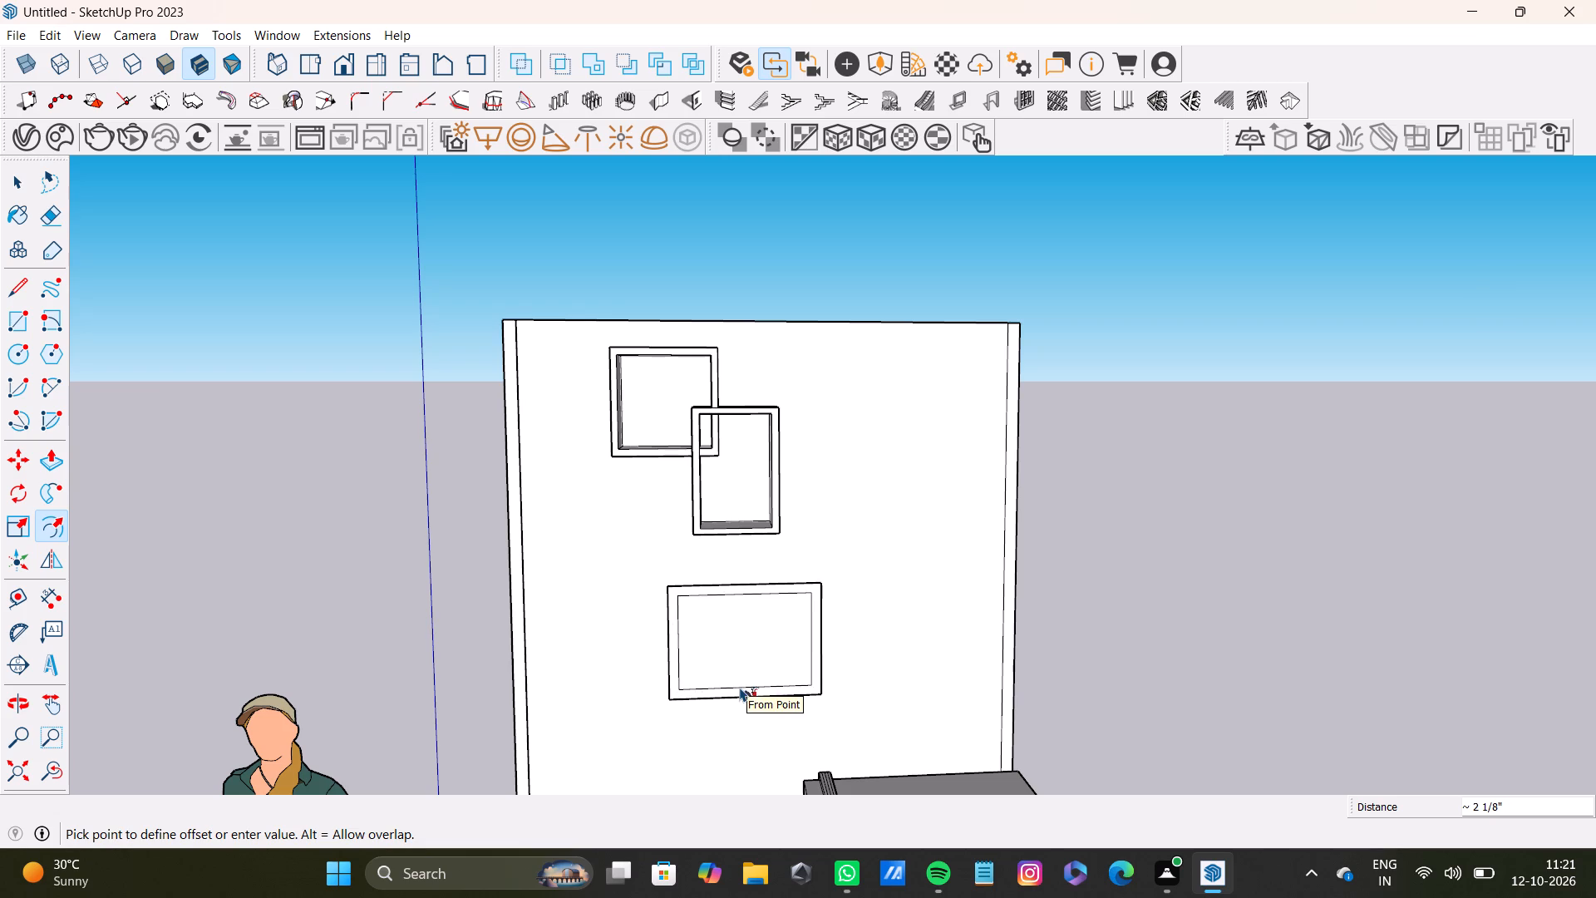
pyautogui.moveTo(740, 687); pyautogui.dragTo(740, 691)
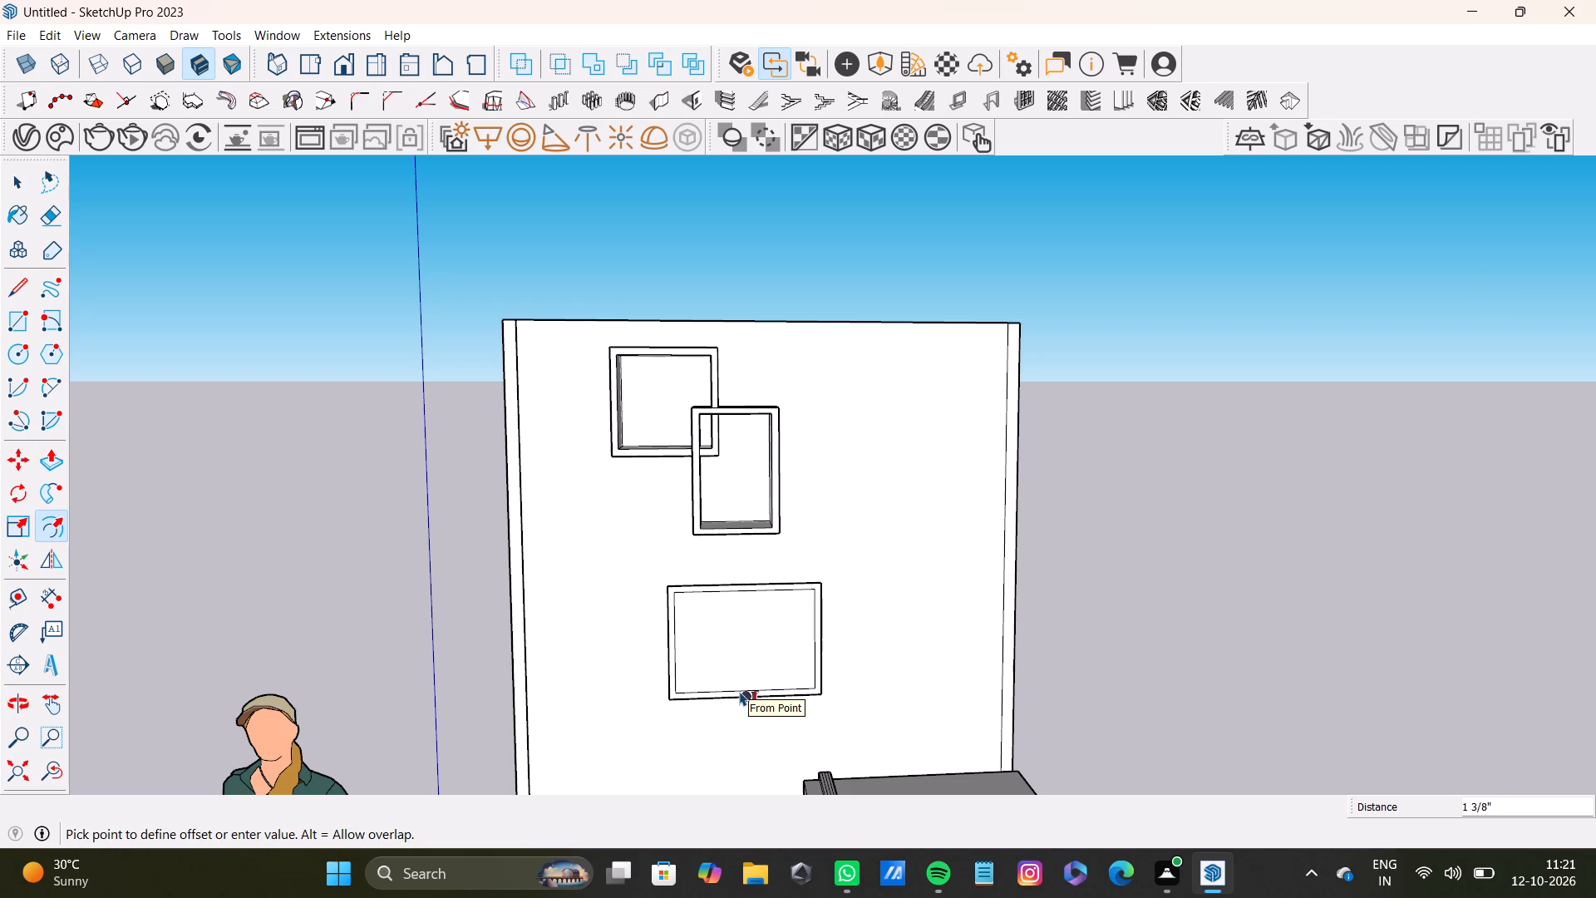
pyautogui.moveTo(740, 691); pyautogui.dragTo(740, 690)
pyautogui.press('space')
# Pull the thin border face out from the wall panel to form a projecting box frame.
pyautogui.scroll(7, 685, 653)
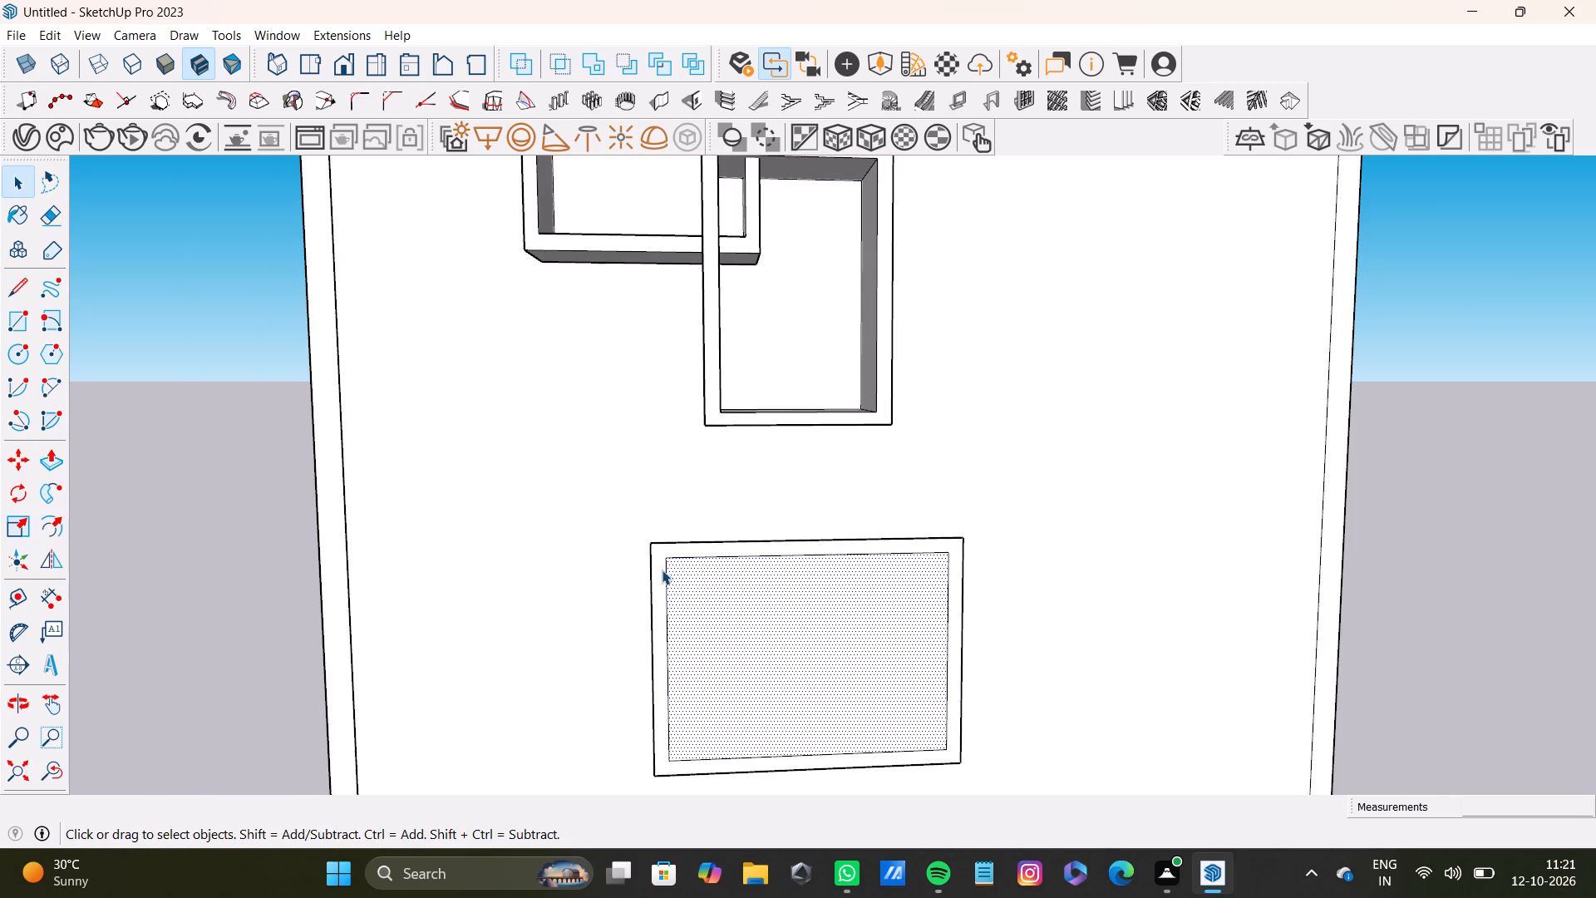
pyautogui.click(662, 570)
pyautogui.press('p')
pyautogui.moveTo(660, 570); pyautogui.dragTo(662, 587)
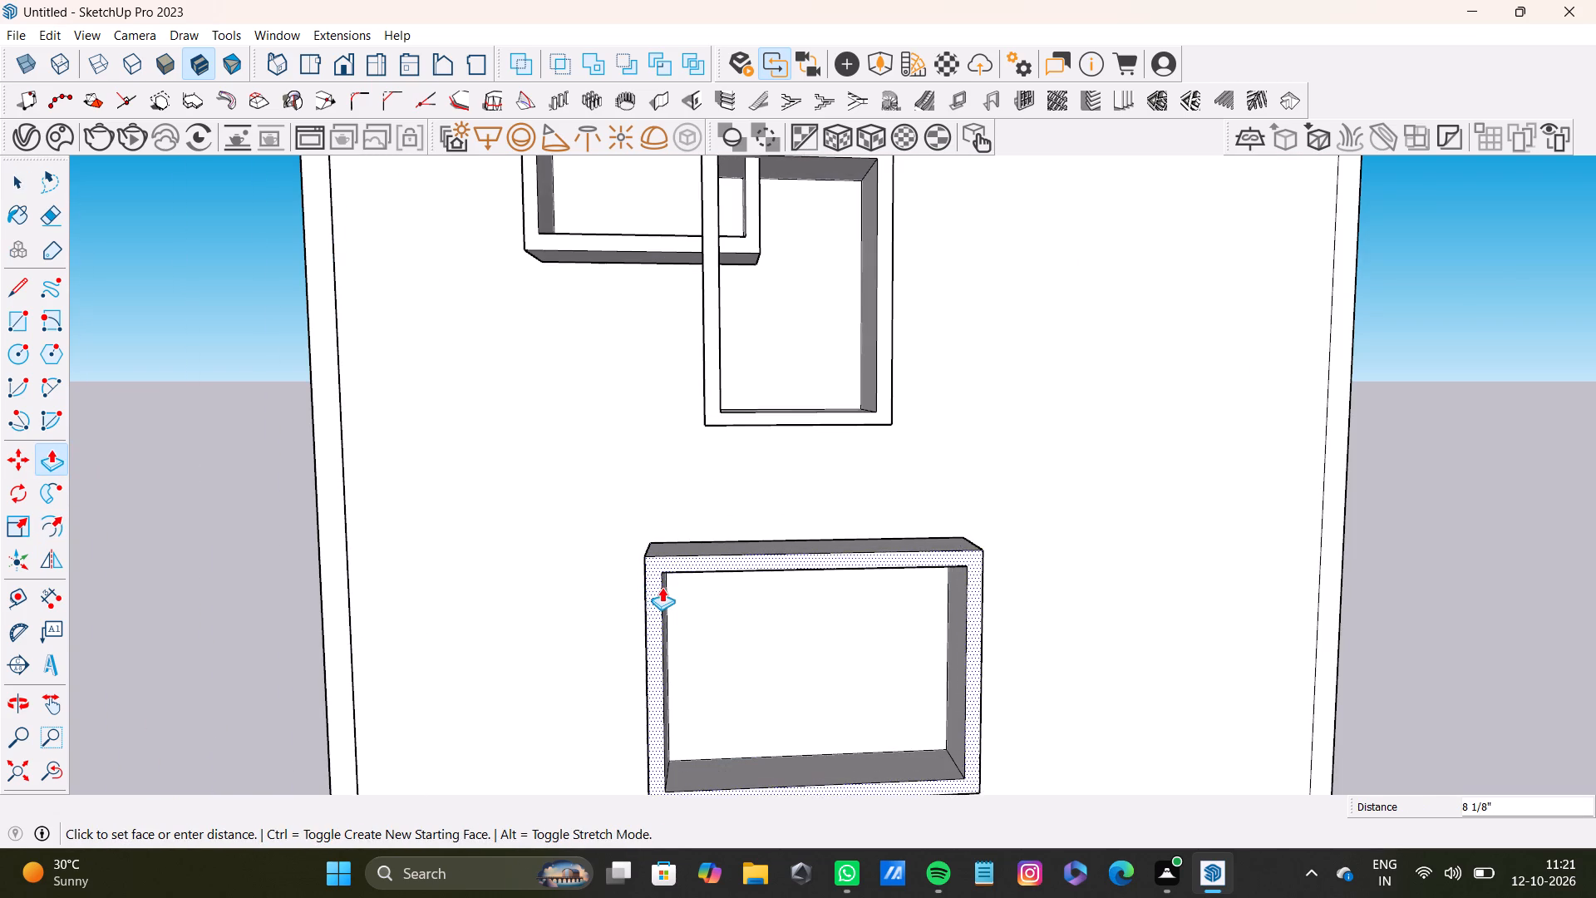
pyautogui.moveTo(662, 587); pyautogui.dragTo(666, 595)
# Push the lower box frame's front border back toward the wall by about 2 9/16".
pyautogui.scroll(-6, 671, 589)
pyautogui.moveTo(672, 602); pyautogui.dragTo(1064, 577, button='middle')
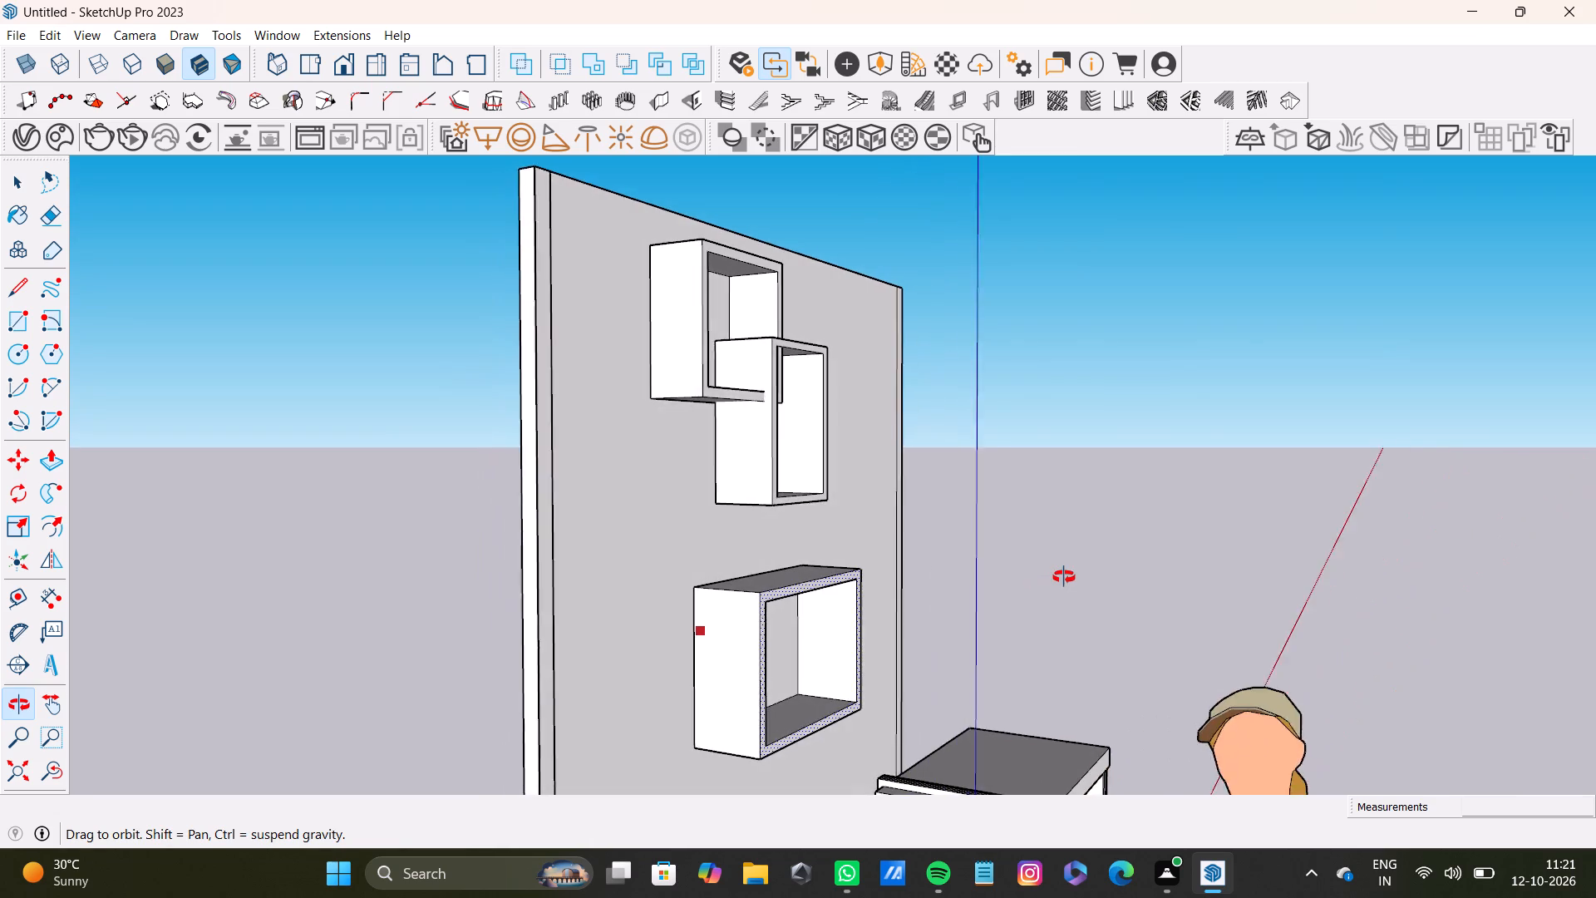
pyautogui.moveTo(1064, 577); pyautogui.dragTo(1051, 580, button='middle')
pyautogui.scroll(6, 730, 636)
pyautogui.moveTo(778, 589); pyautogui.dragTo(752, 582)
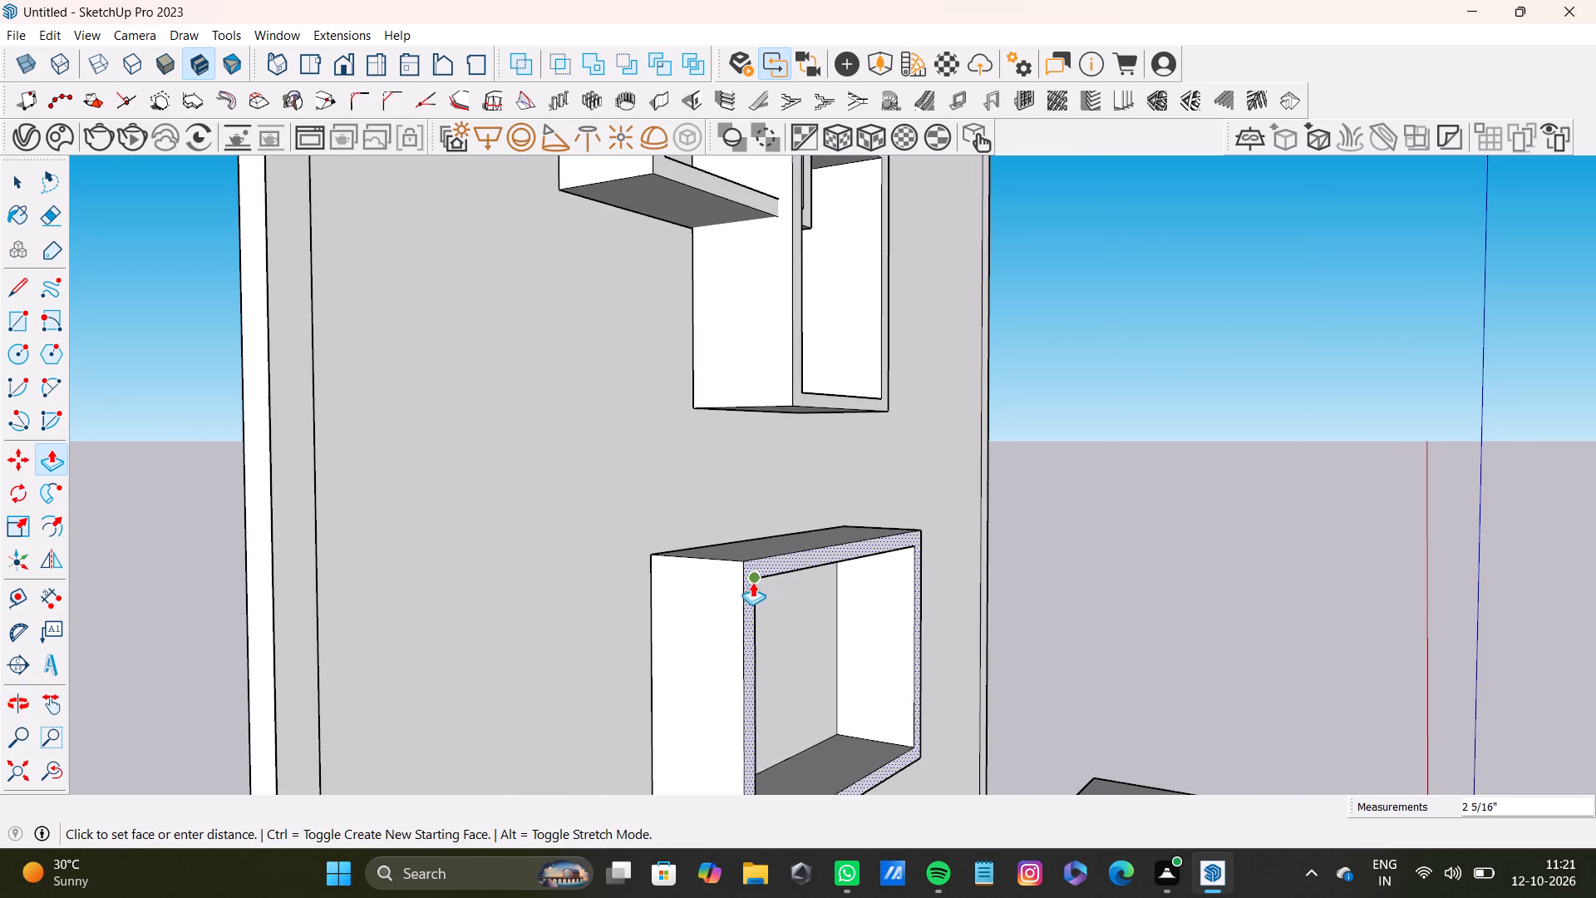
pyautogui.moveTo(752, 582); pyautogui.dragTo(752, 581)
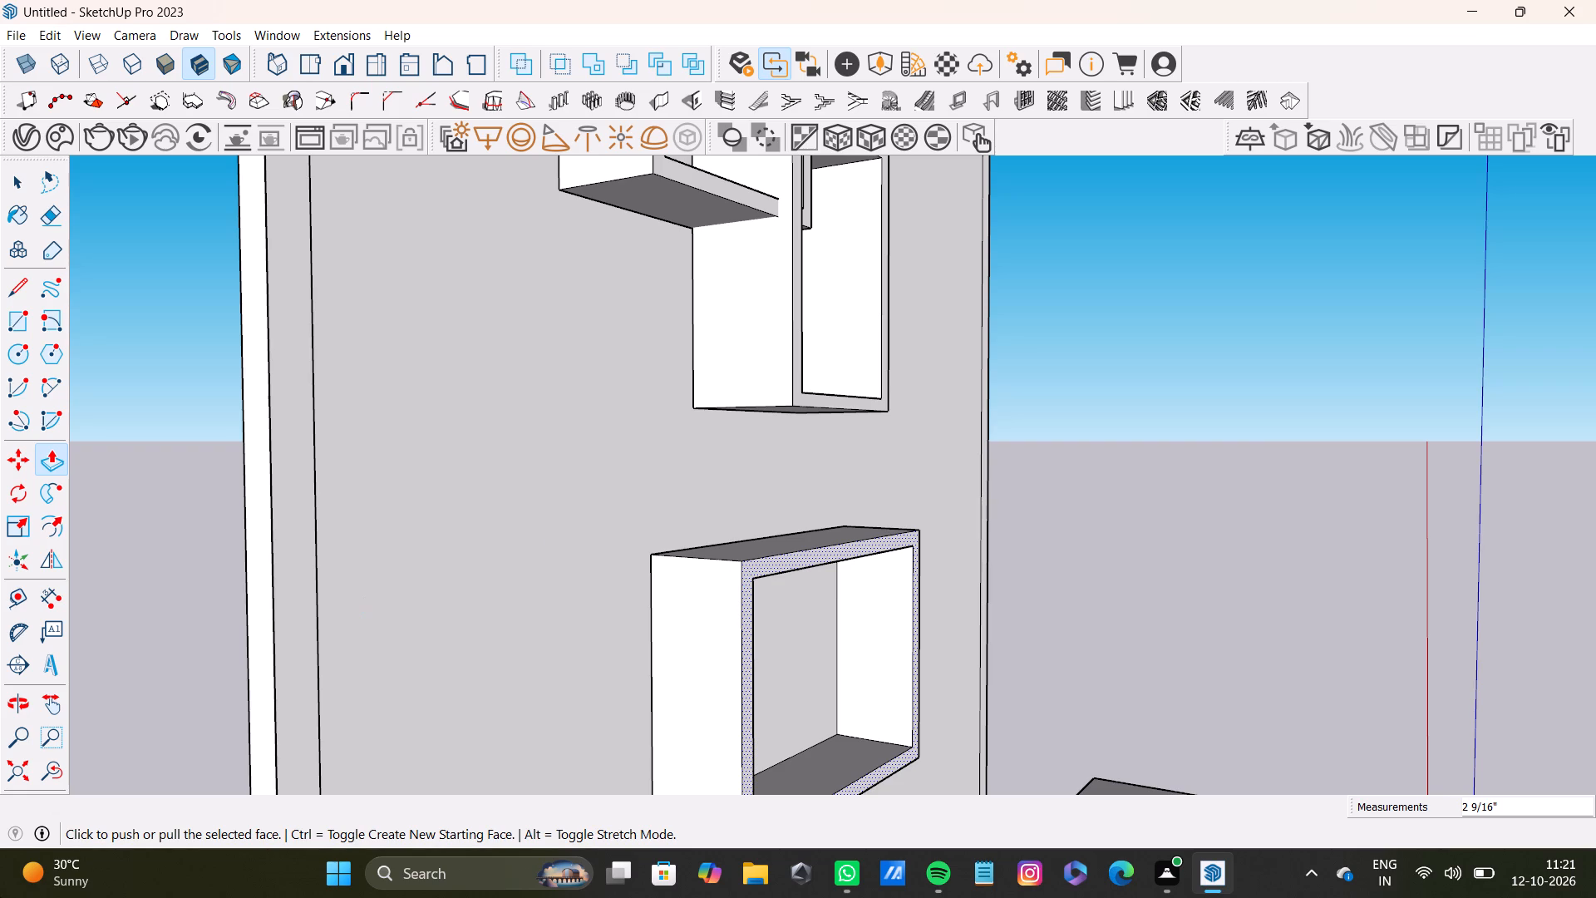
pyautogui.press('space')
pyautogui.press('space')
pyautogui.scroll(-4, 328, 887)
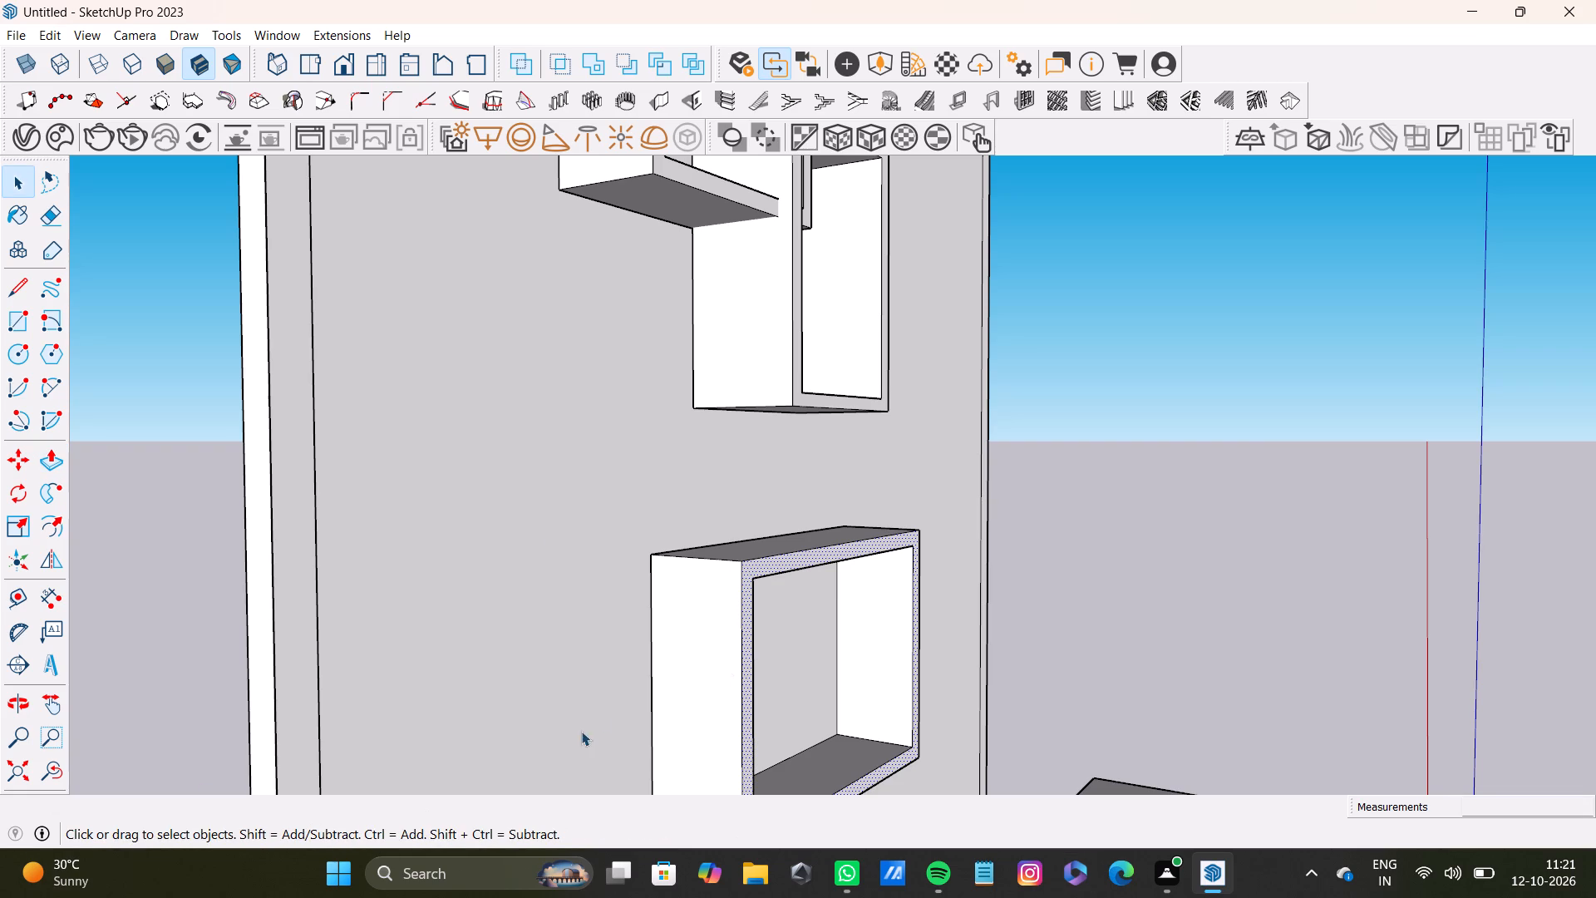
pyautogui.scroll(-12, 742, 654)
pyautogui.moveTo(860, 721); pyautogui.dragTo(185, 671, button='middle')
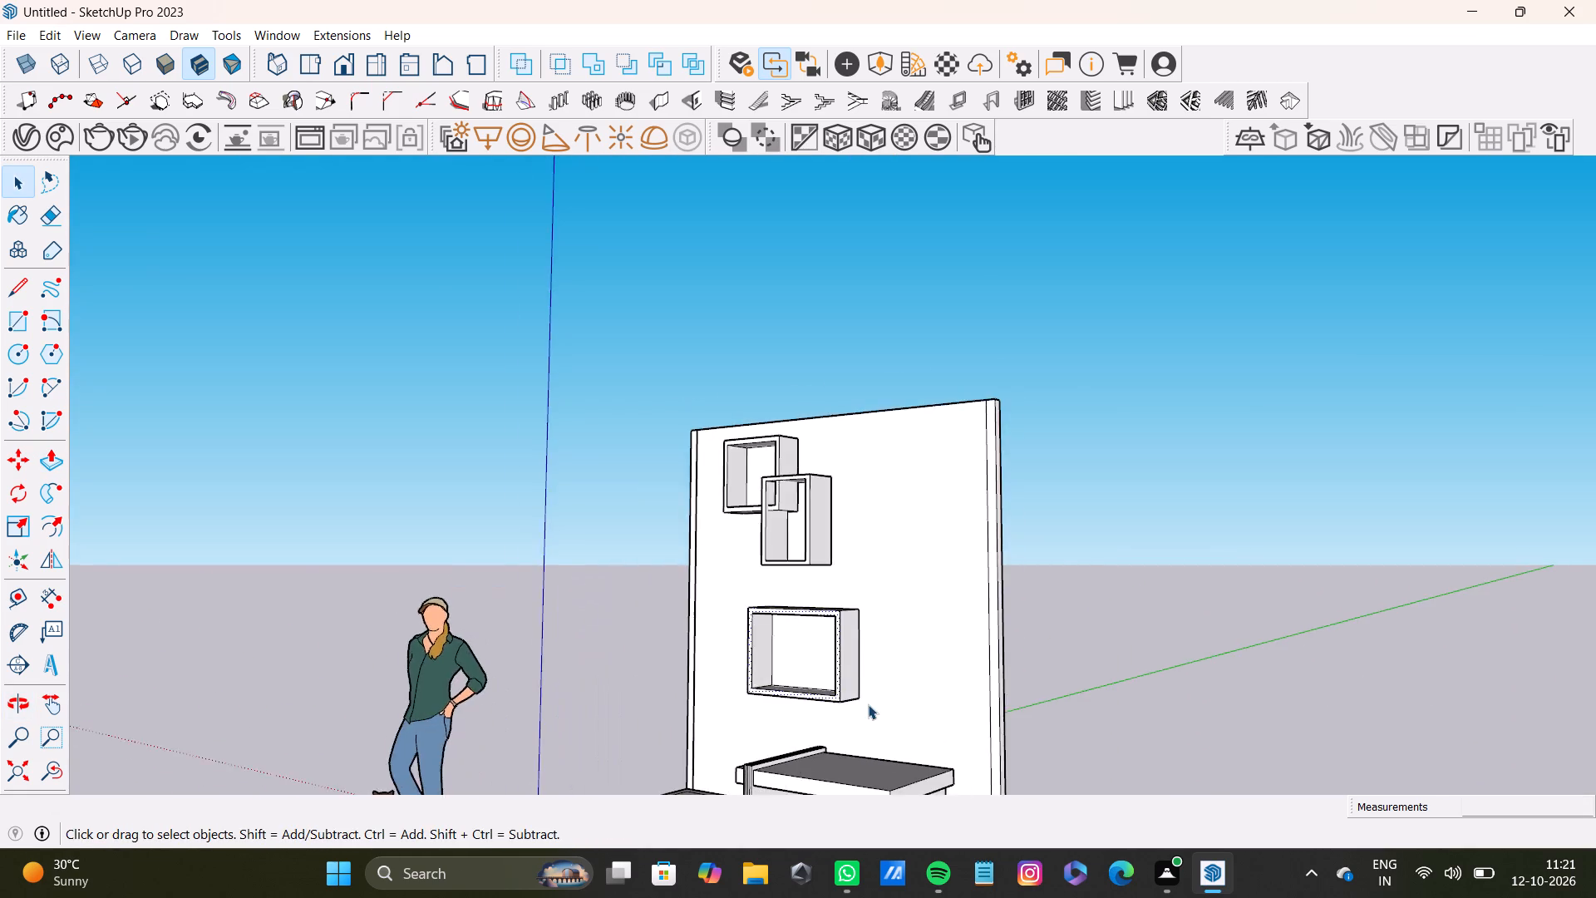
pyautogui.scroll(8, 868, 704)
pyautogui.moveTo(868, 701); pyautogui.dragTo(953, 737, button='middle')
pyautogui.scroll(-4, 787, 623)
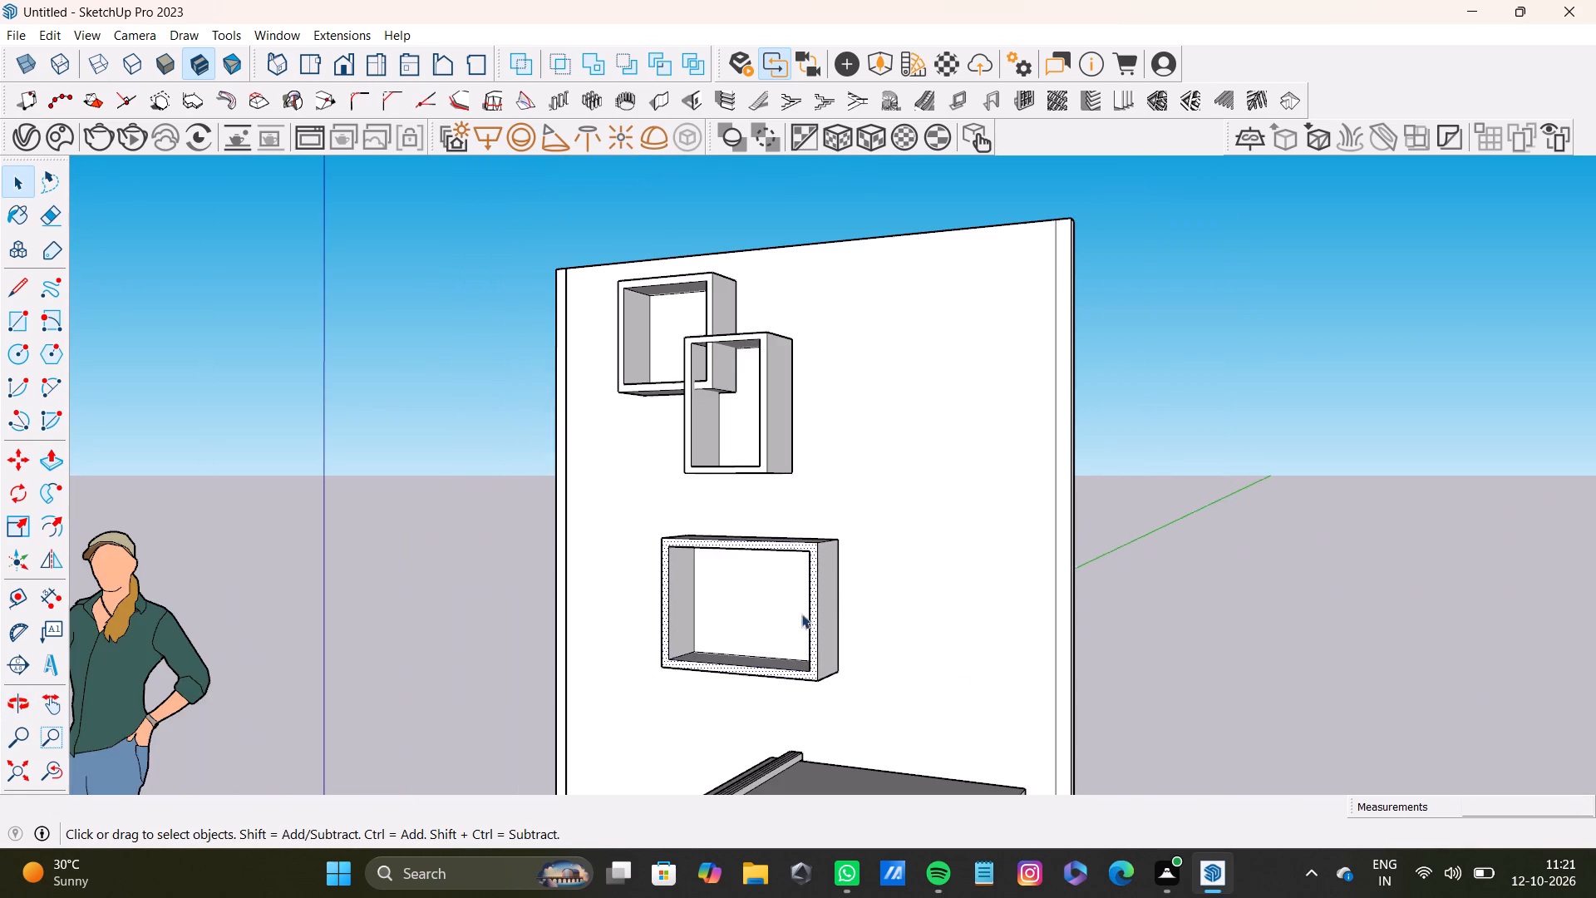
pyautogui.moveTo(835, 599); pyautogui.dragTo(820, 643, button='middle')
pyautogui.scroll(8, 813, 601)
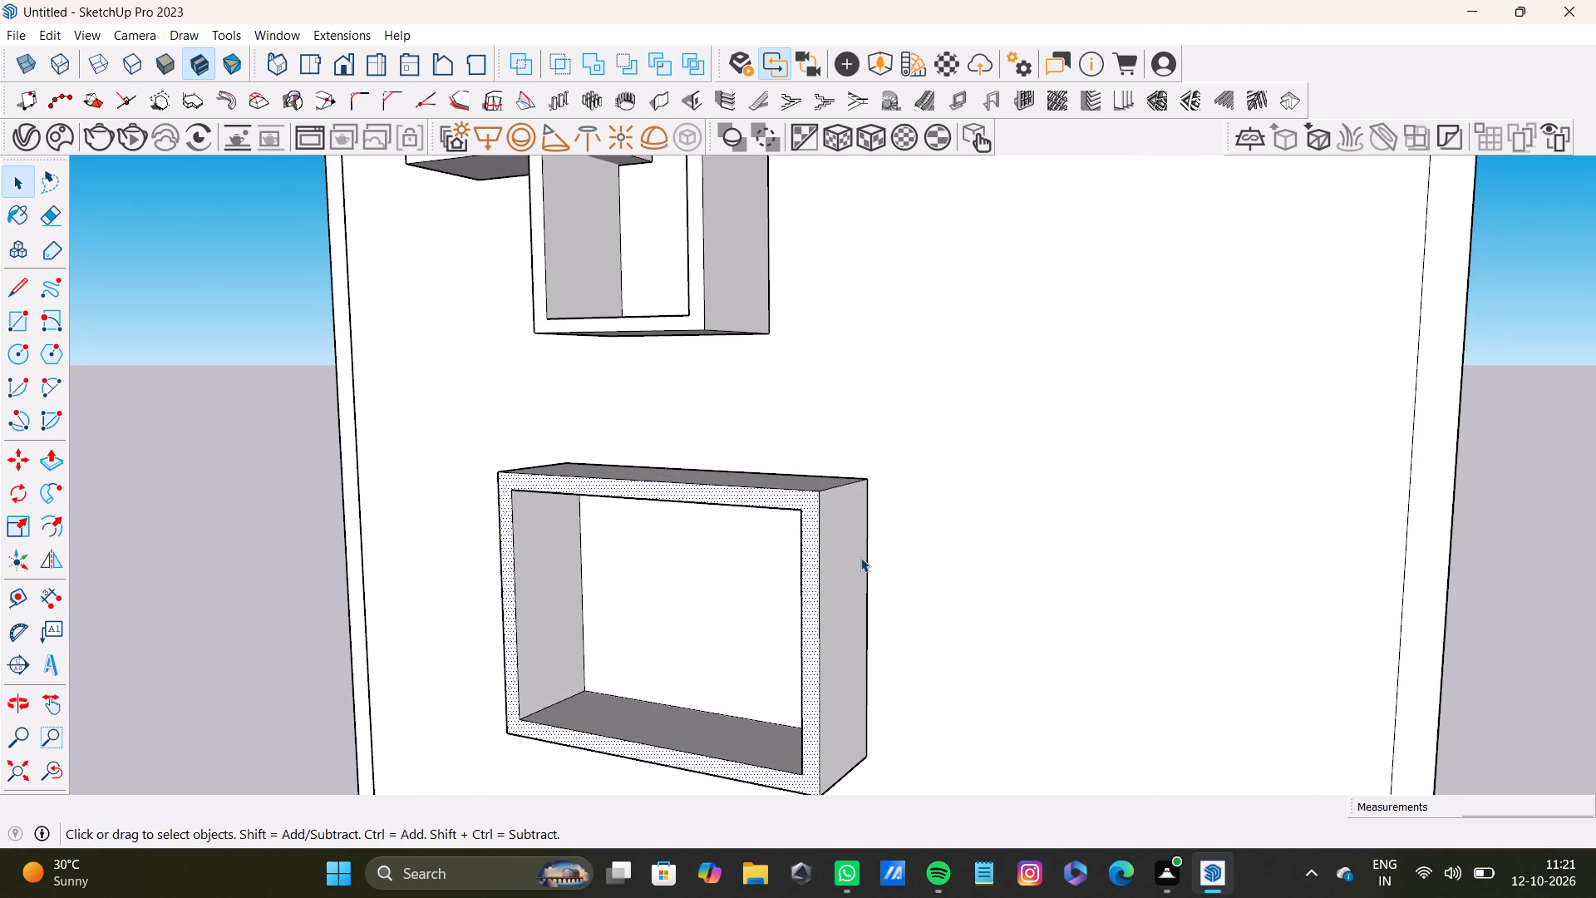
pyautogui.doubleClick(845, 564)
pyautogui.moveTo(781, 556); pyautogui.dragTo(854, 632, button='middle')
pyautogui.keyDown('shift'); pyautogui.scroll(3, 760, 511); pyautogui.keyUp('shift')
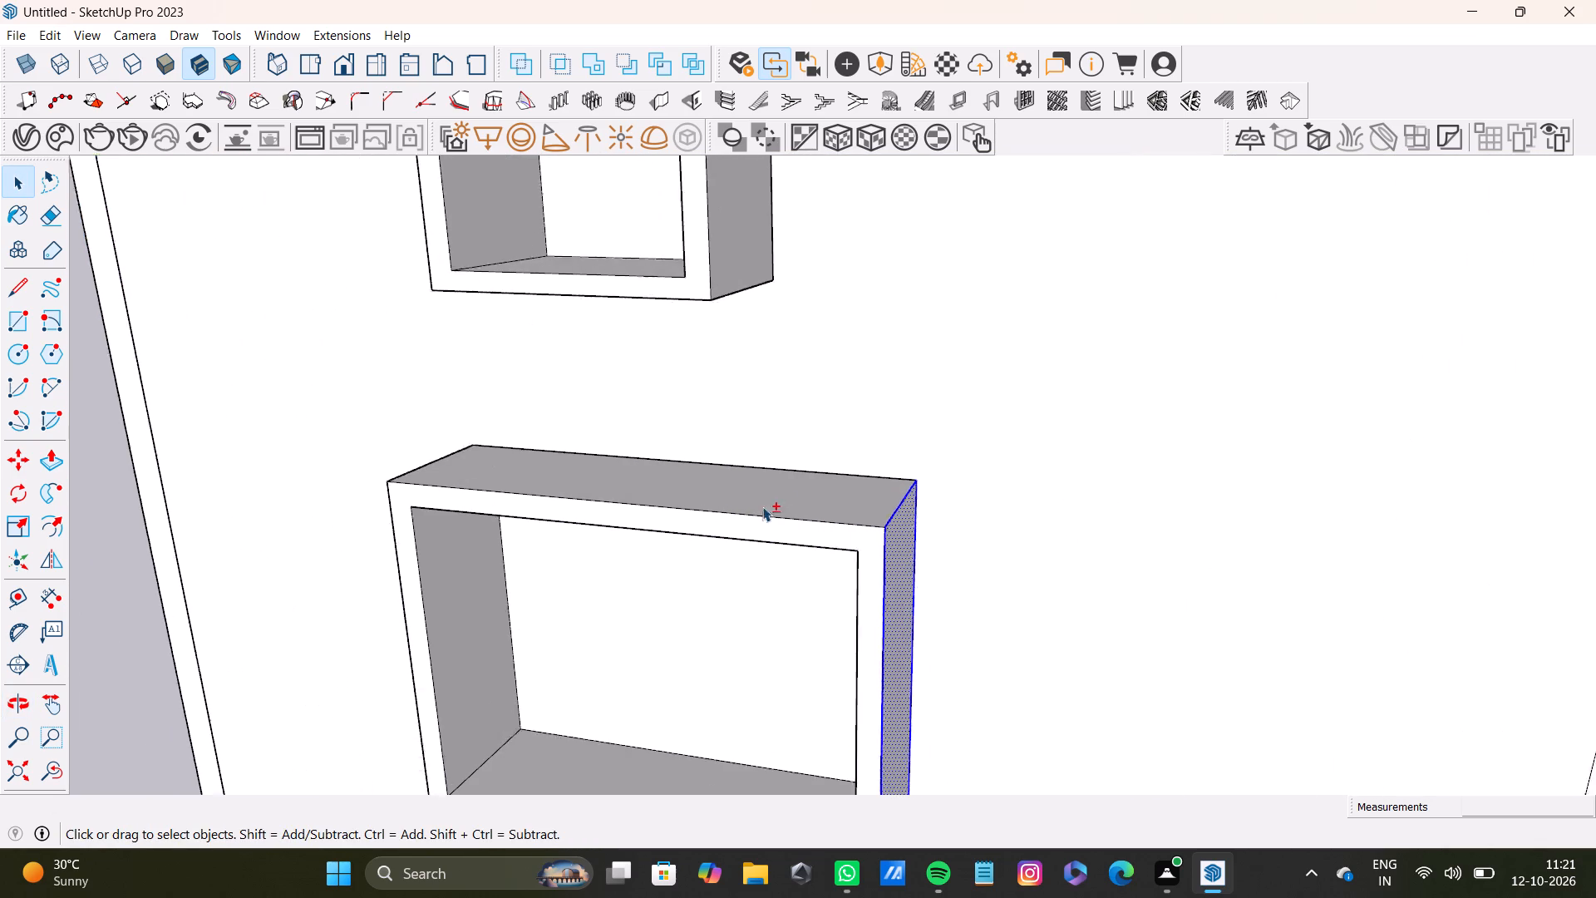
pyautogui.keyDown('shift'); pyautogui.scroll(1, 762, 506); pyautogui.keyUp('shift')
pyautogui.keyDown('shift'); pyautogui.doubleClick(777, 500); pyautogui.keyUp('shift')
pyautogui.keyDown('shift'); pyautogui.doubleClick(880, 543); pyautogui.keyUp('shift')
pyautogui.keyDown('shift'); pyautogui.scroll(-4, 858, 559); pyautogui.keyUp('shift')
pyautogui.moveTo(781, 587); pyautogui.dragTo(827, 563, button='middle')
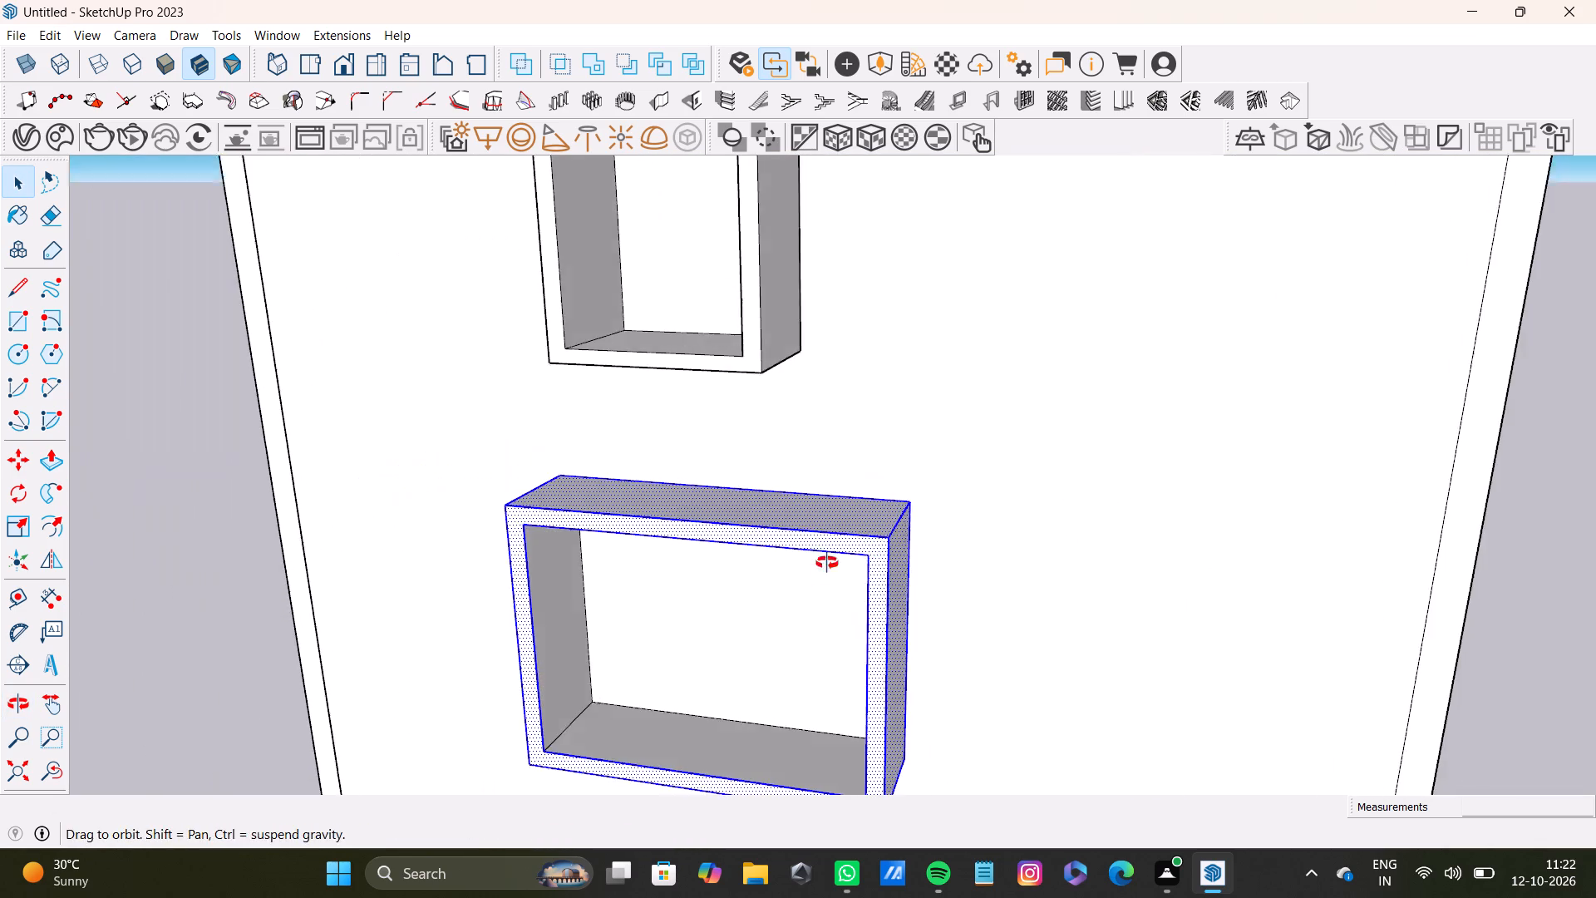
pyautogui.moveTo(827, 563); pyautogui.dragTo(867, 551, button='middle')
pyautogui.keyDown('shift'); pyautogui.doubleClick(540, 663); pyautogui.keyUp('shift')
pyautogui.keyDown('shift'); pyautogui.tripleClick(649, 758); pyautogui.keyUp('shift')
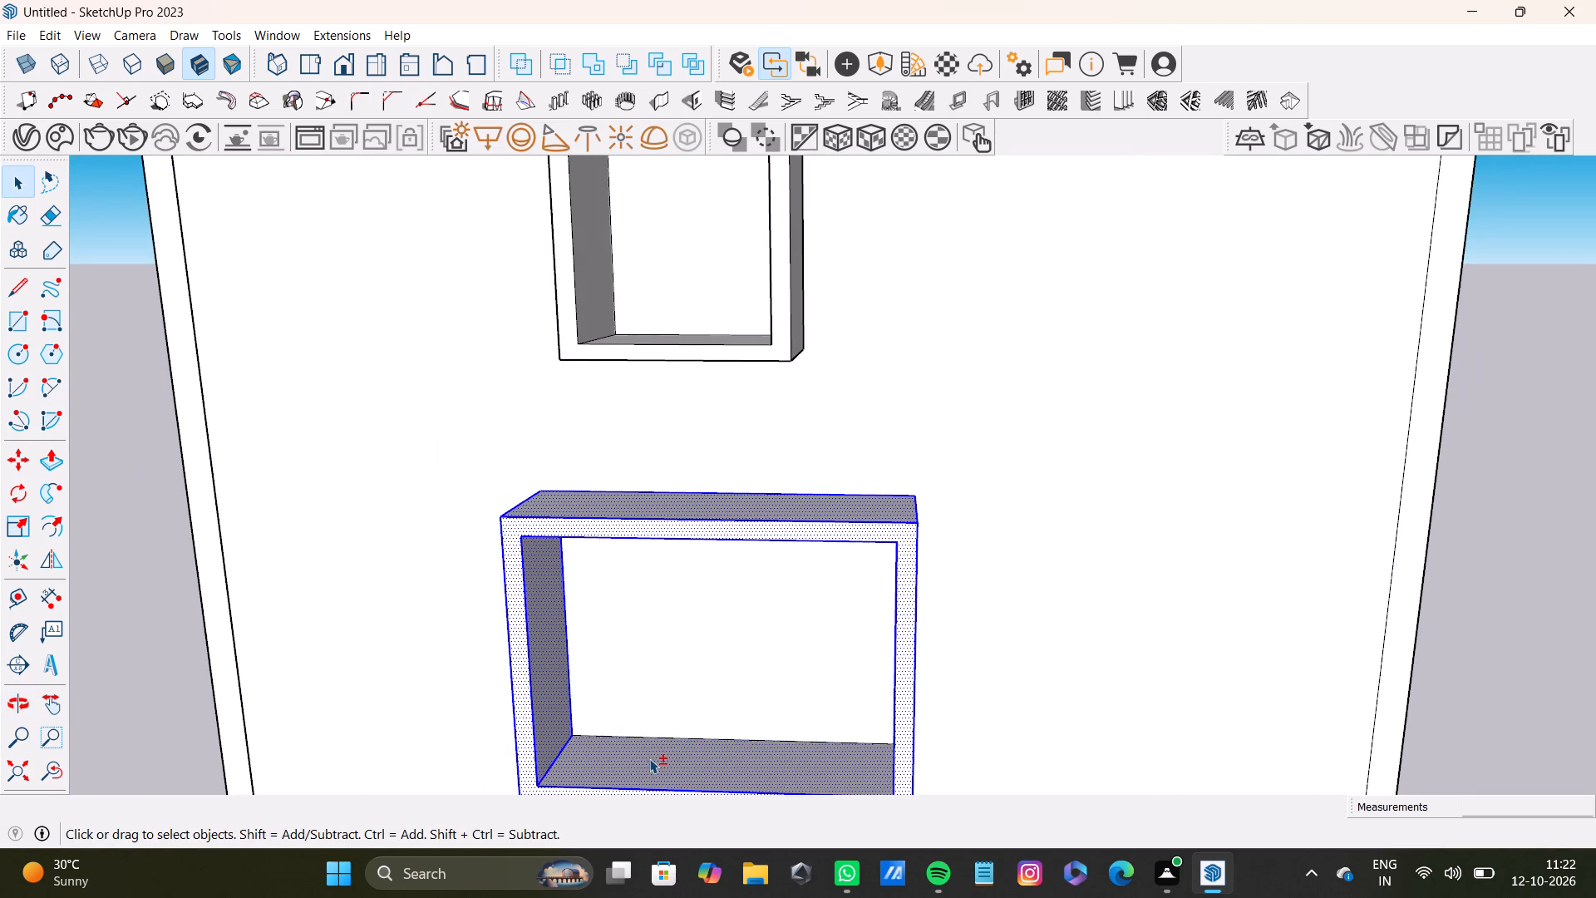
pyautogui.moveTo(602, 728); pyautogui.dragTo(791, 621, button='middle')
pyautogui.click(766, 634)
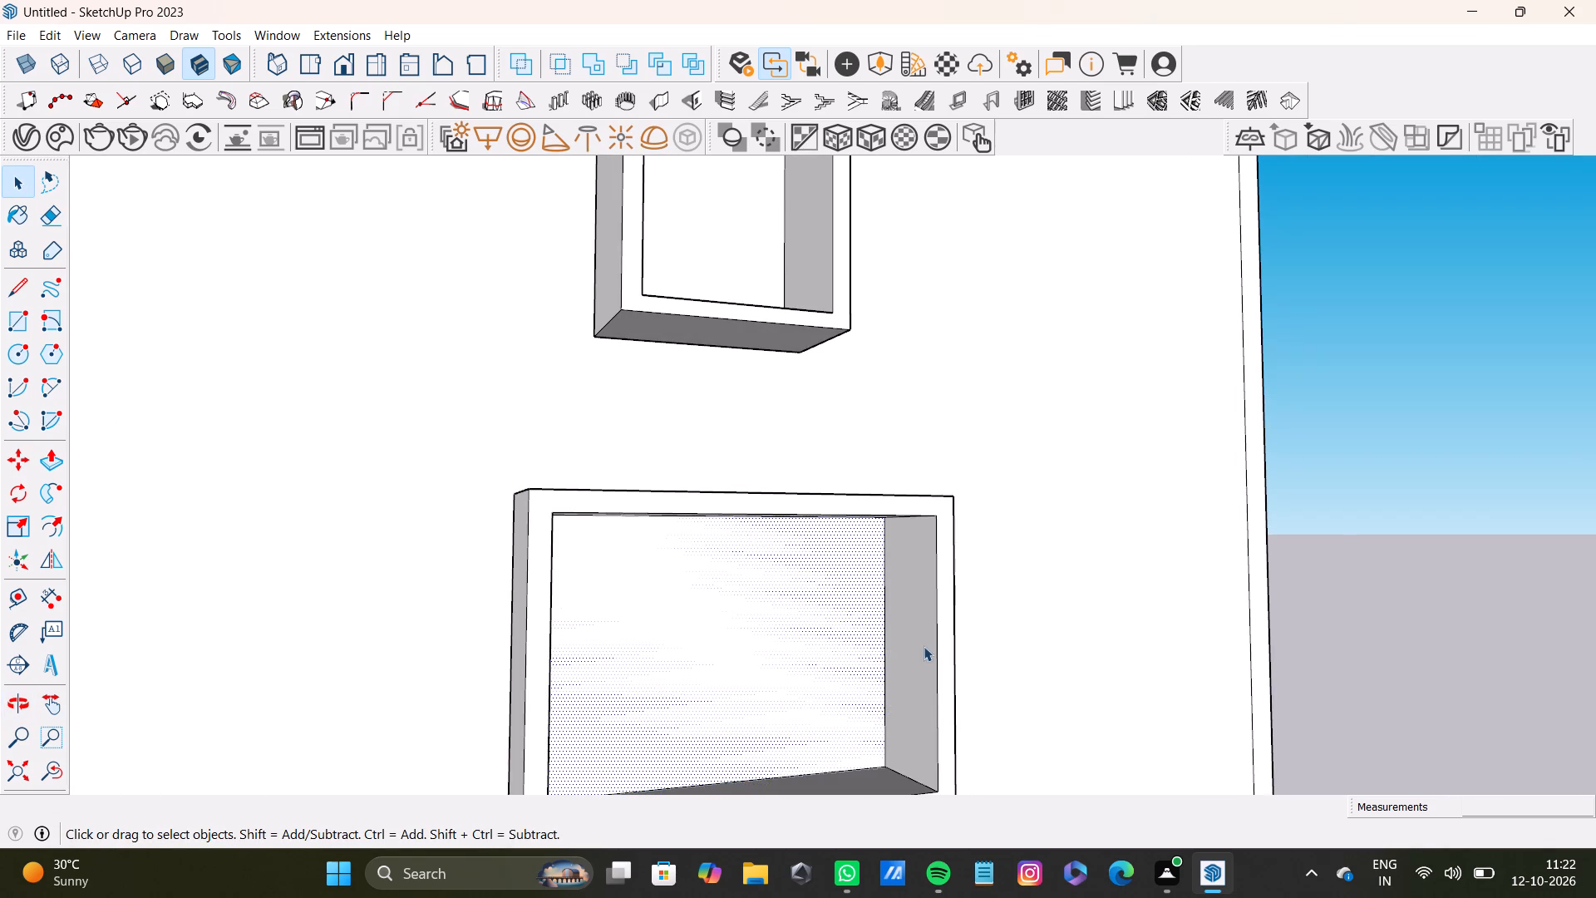
# Select the entire lower rectangular box frame on the wall panel and start moving it.
pyautogui.moveTo(962, 659); pyautogui.dragTo(464, 694, button='middle')
pyautogui.scroll(-7, 864, 663)
pyautogui.keyDown('shift'); pyautogui.moveTo(877, 658); pyautogui.dragTo(929, 630, button='middle'); pyautogui.keyUp('shift')
pyautogui.click(1415, 578)
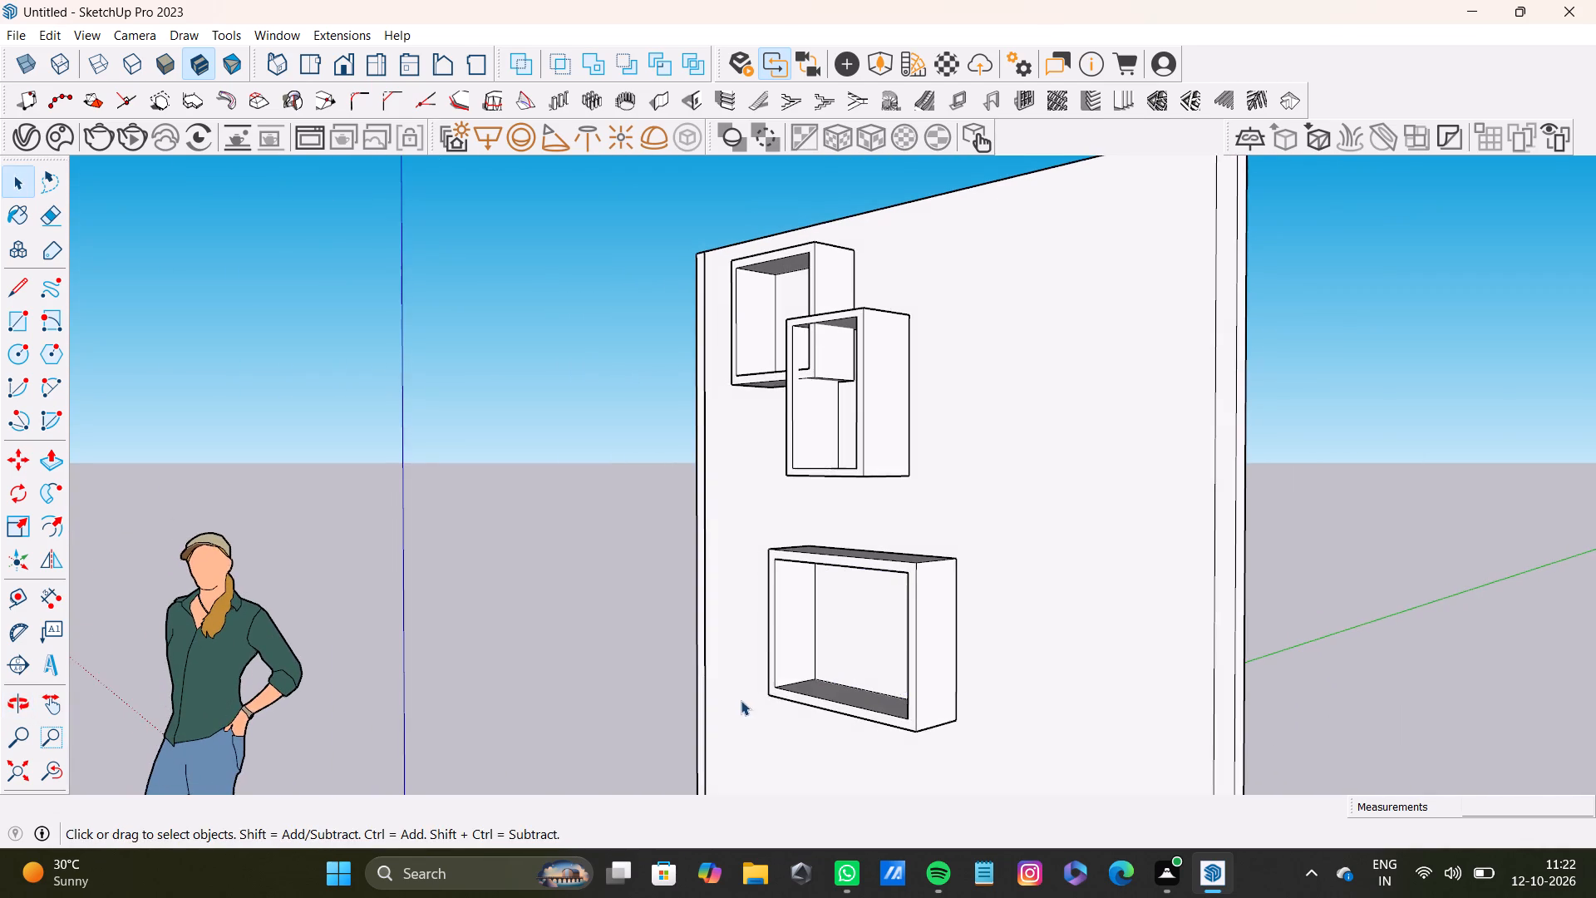
pyautogui.moveTo(741, 700); pyautogui.dragTo(1025, 687, button='middle')
pyautogui.moveTo(706, 517); pyautogui.dragTo(1076, 752)
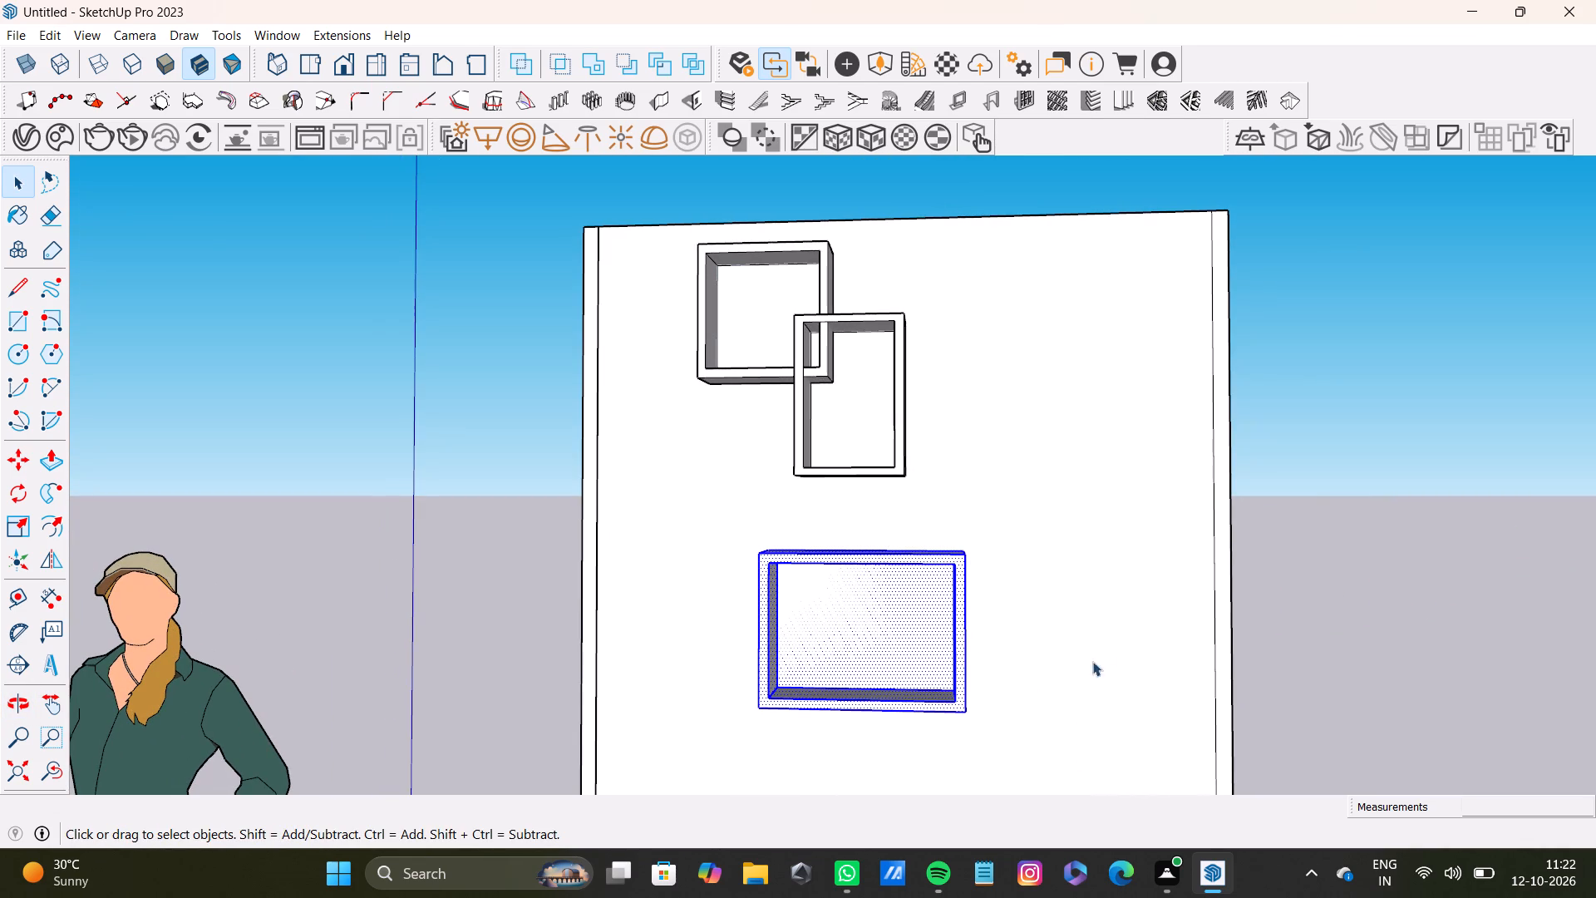
pyautogui.press('m')
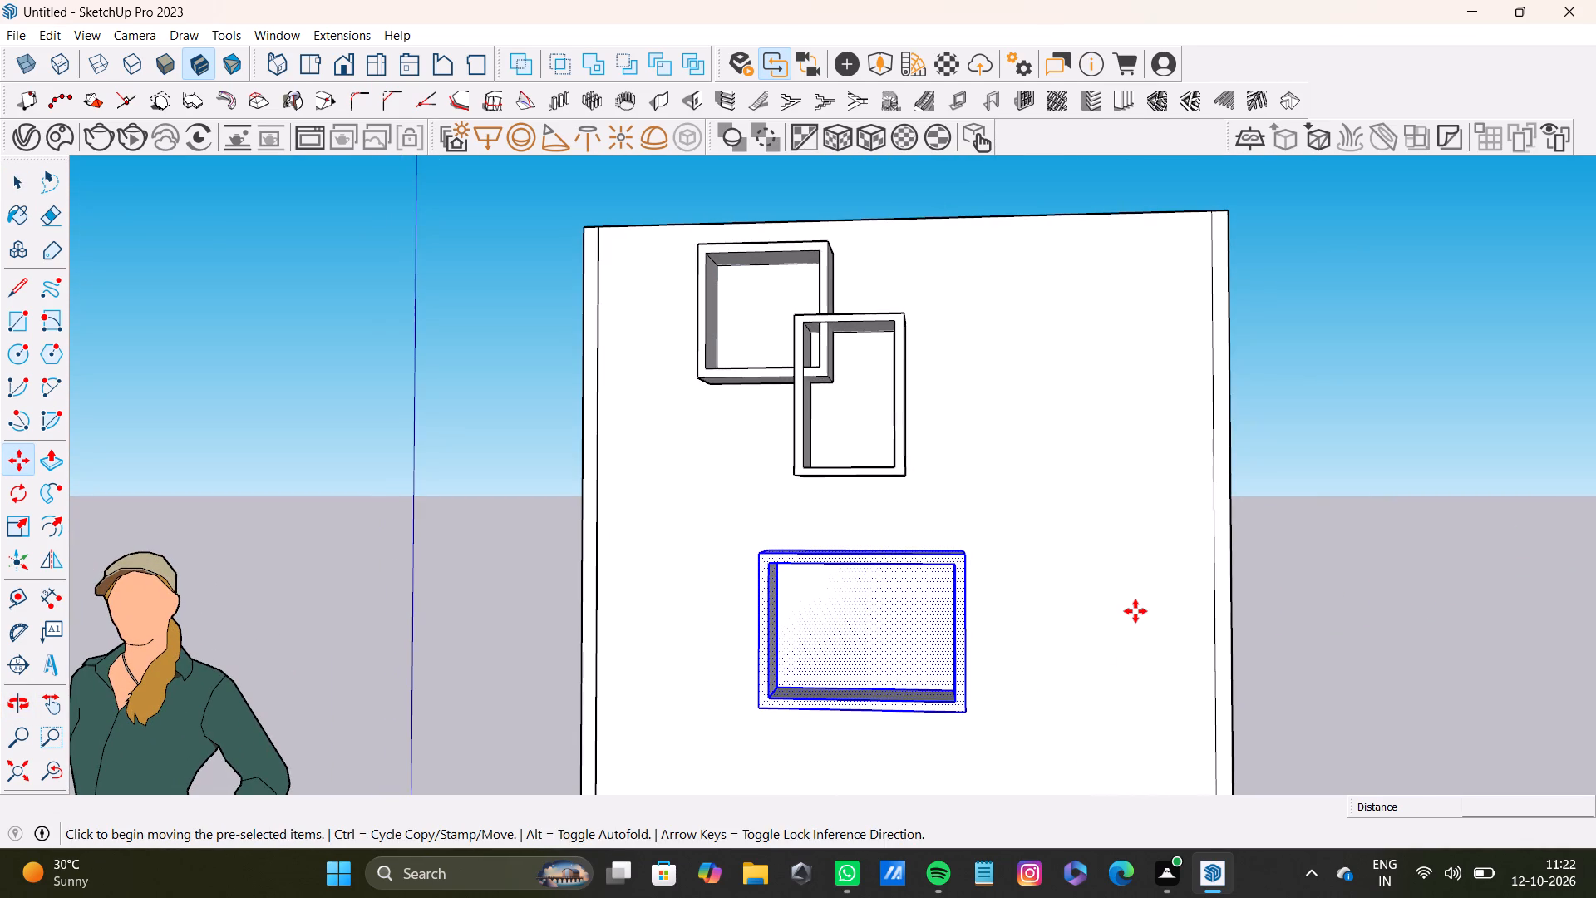
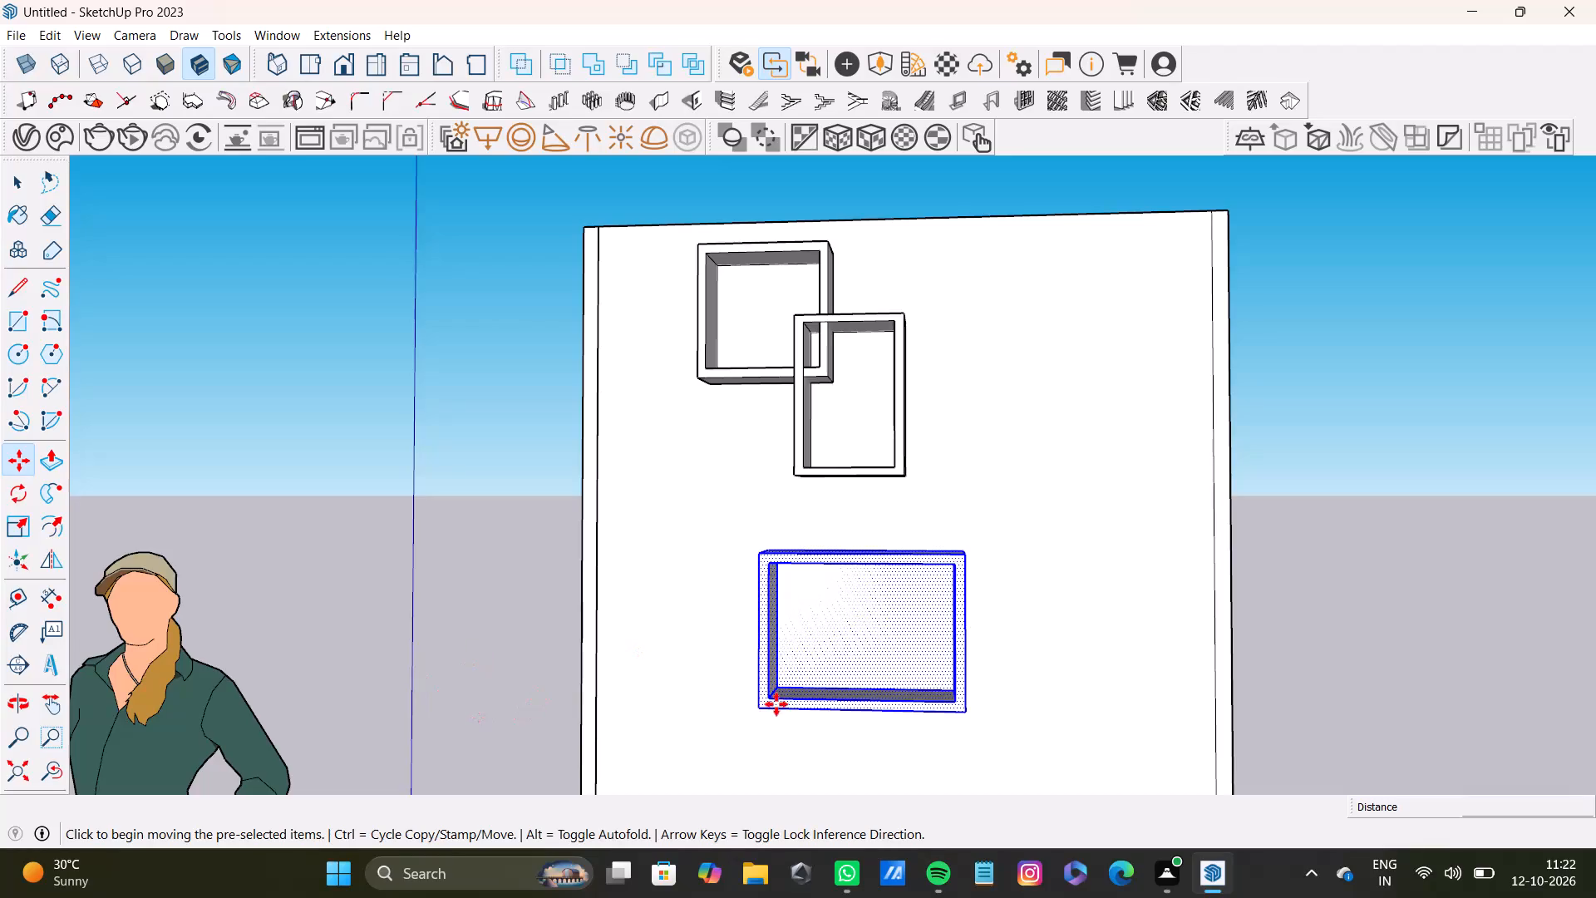
# Scale the entire lower rectangular box frame down slightly from its upper edge.
pyautogui.scroll(-8, 776, 704)
pyautogui.keyDown('shift'); pyautogui.moveTo(827, 697); pyautogui.dragTo(900, 668, button='middle'); pyautogui.keyUp('shift')
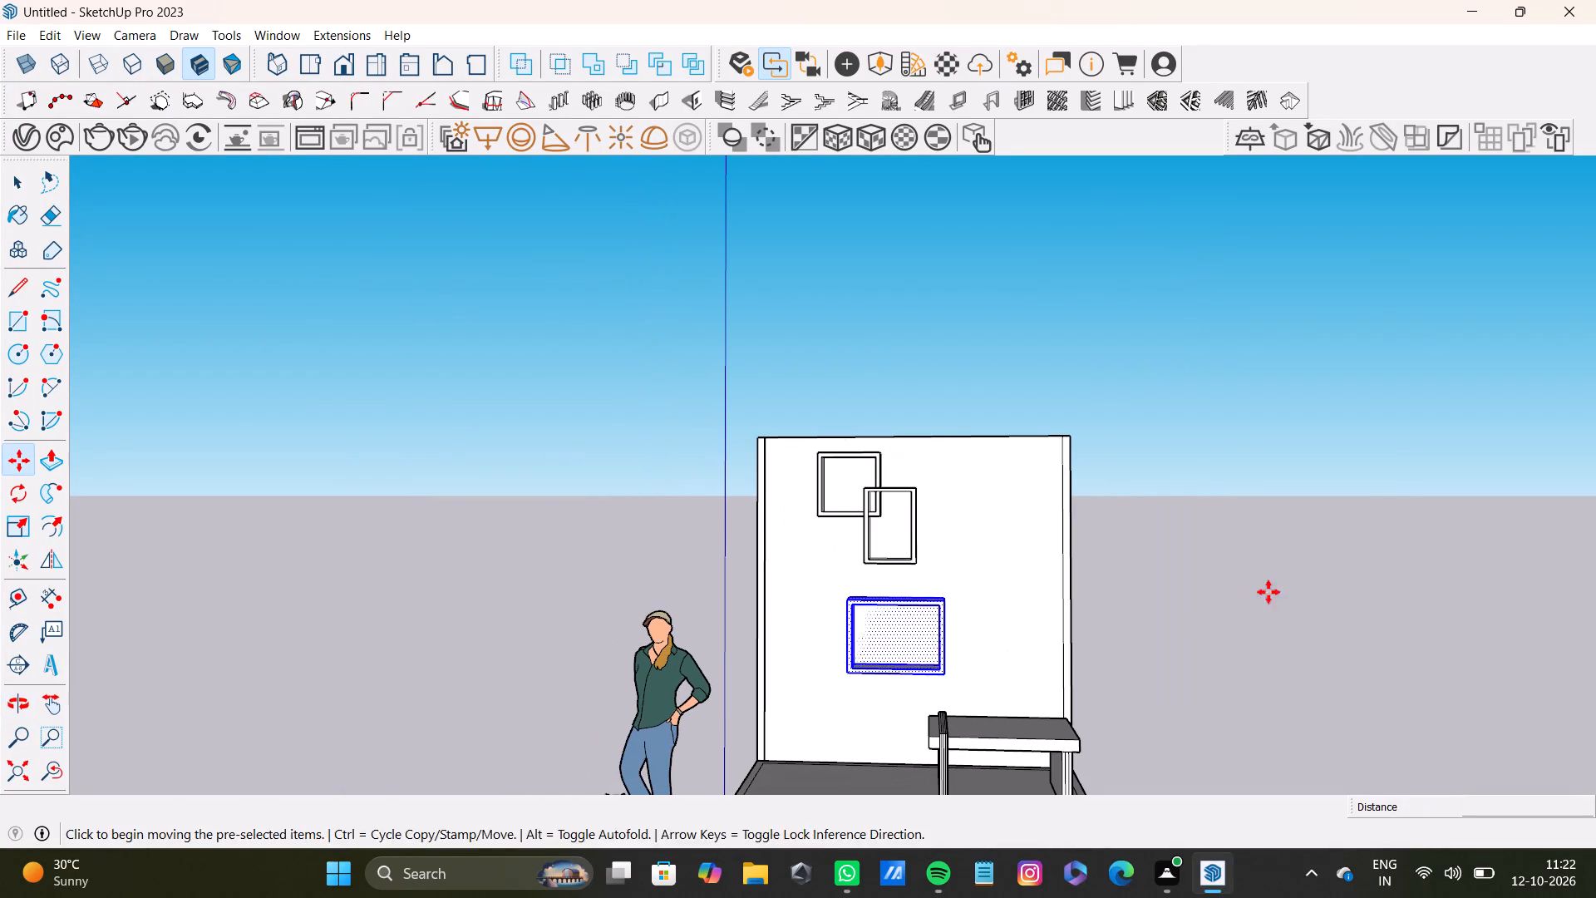
pyautogui.press('space')
pyautogui.click(1273, 588)
pyautogui.moveTo(817, 573); pyautogui.dragTo(968, 689)
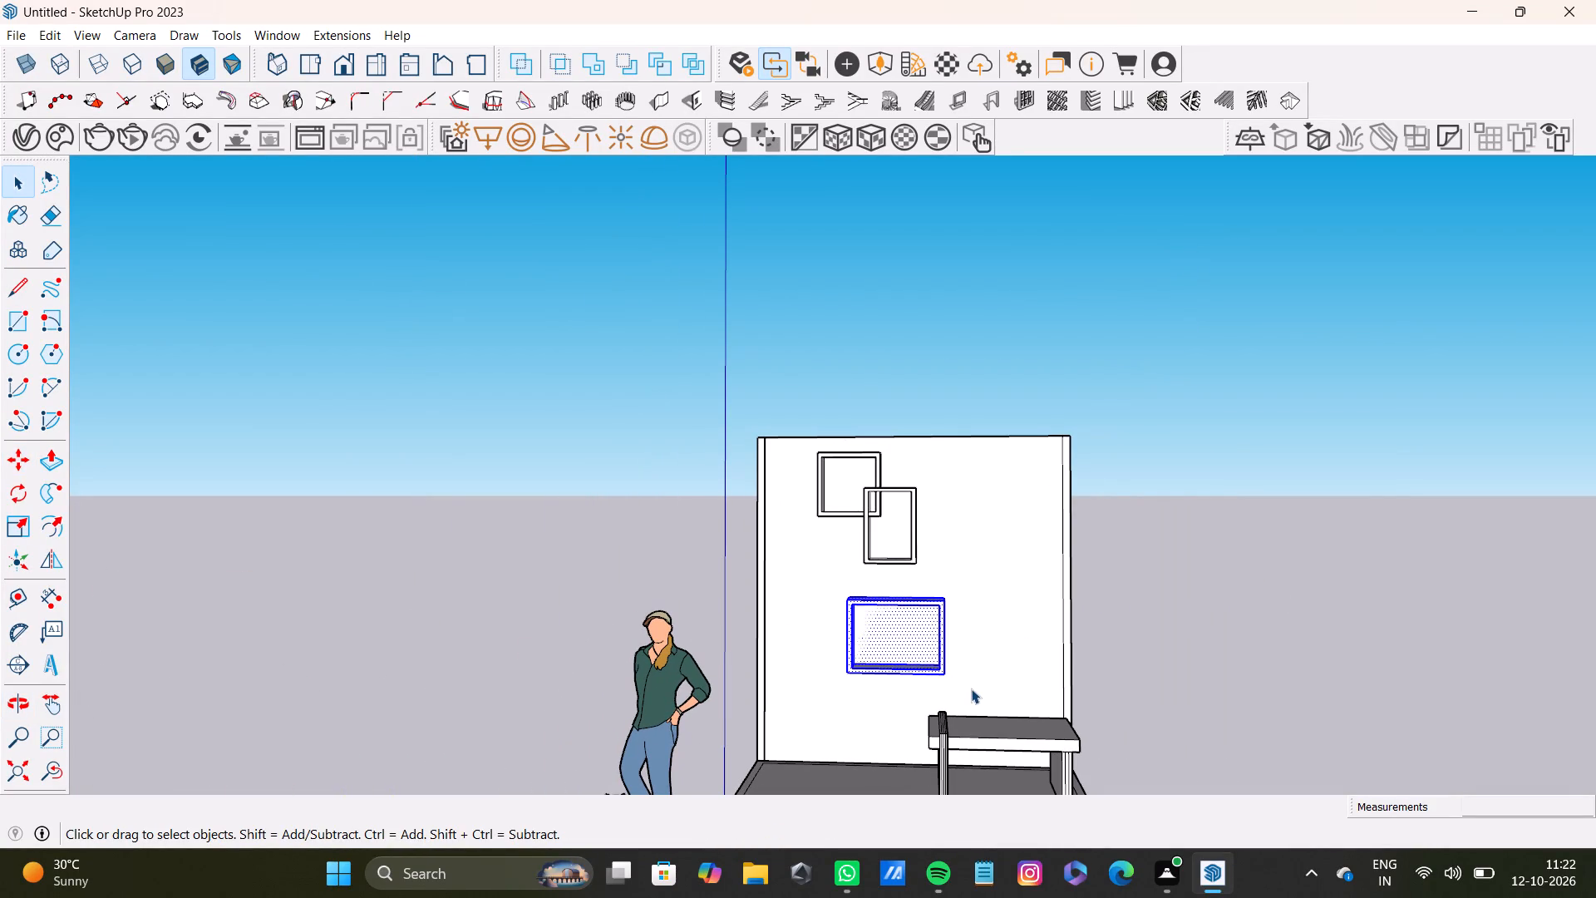
pyautogui.press('s')
pyautogui.moveTo(964, 658); pyautogui.dragTo(721, 560, button='middle')
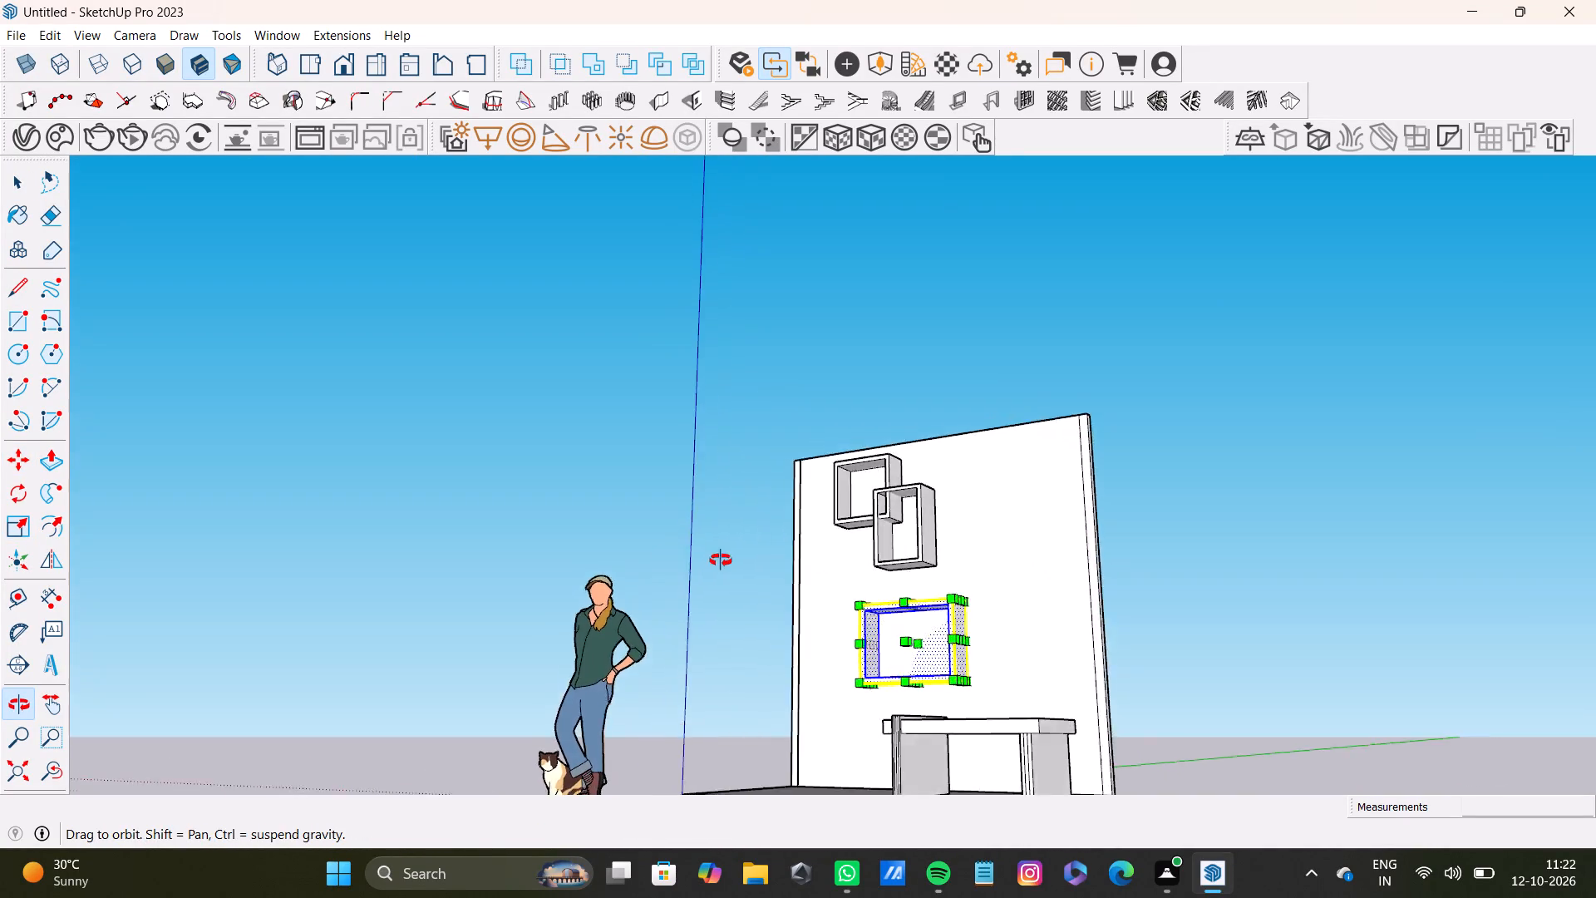
pyautogui.moveTo(721, 560); pyautogui.dragTo(661, 555, button='middle')
pyautogui.scroll(4, 945, 625)
pyautogui.moveTo(945, 625); pyautogui.dragTo(977, 737, button='middle')
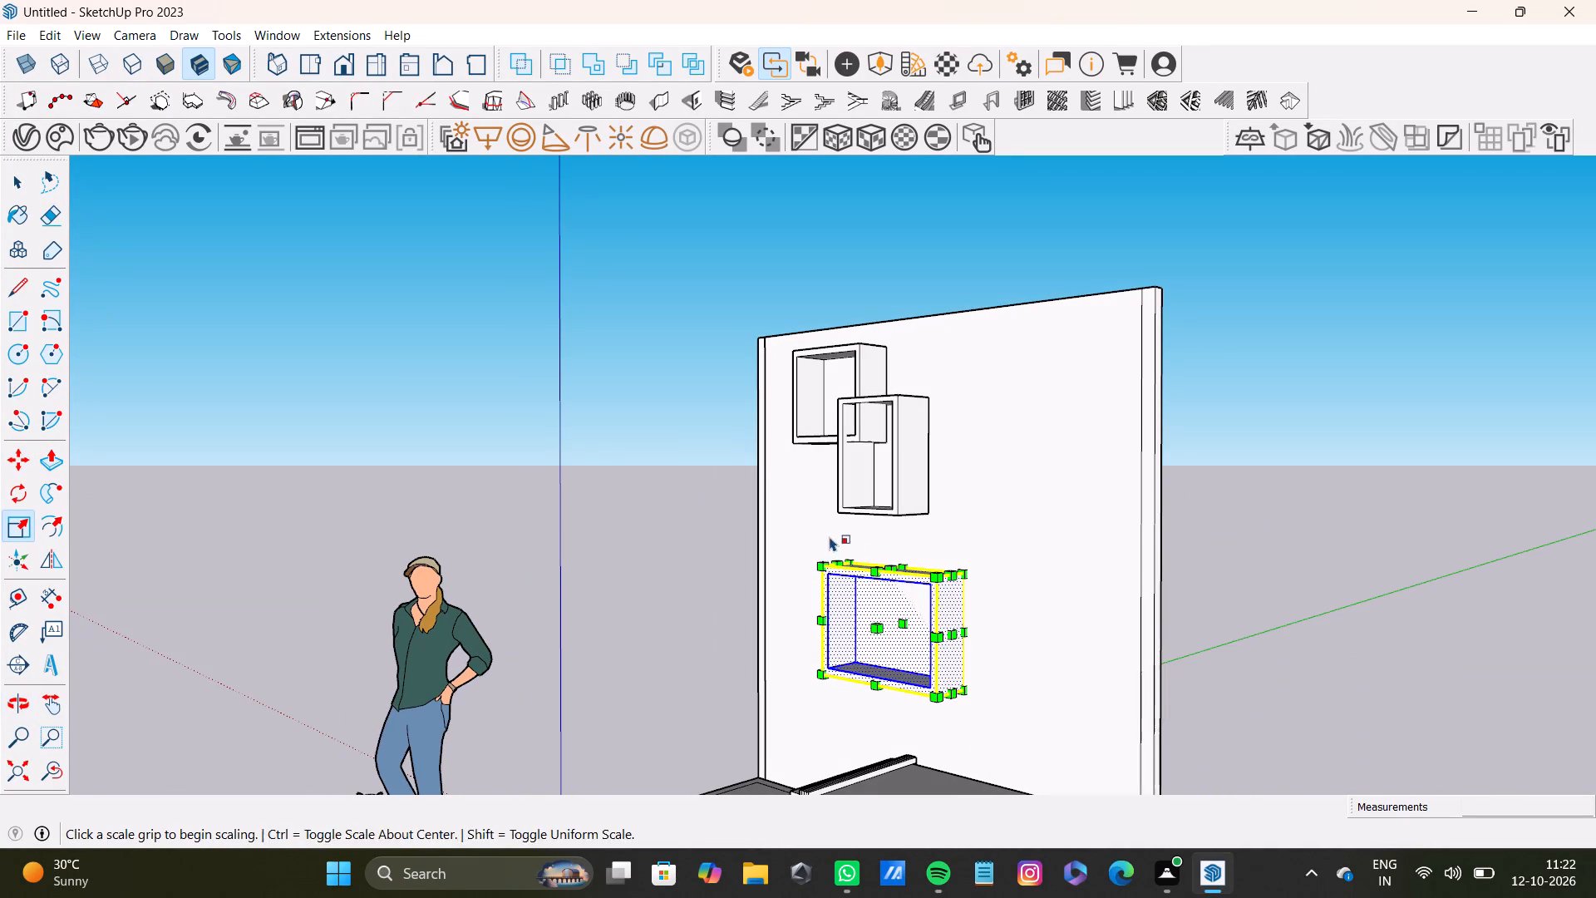
pyautogui.moveTo(856, 565); pyautogui.dragTo(869, 580)
pyautogui.press('space')
pyautogui.click(1274, 599)
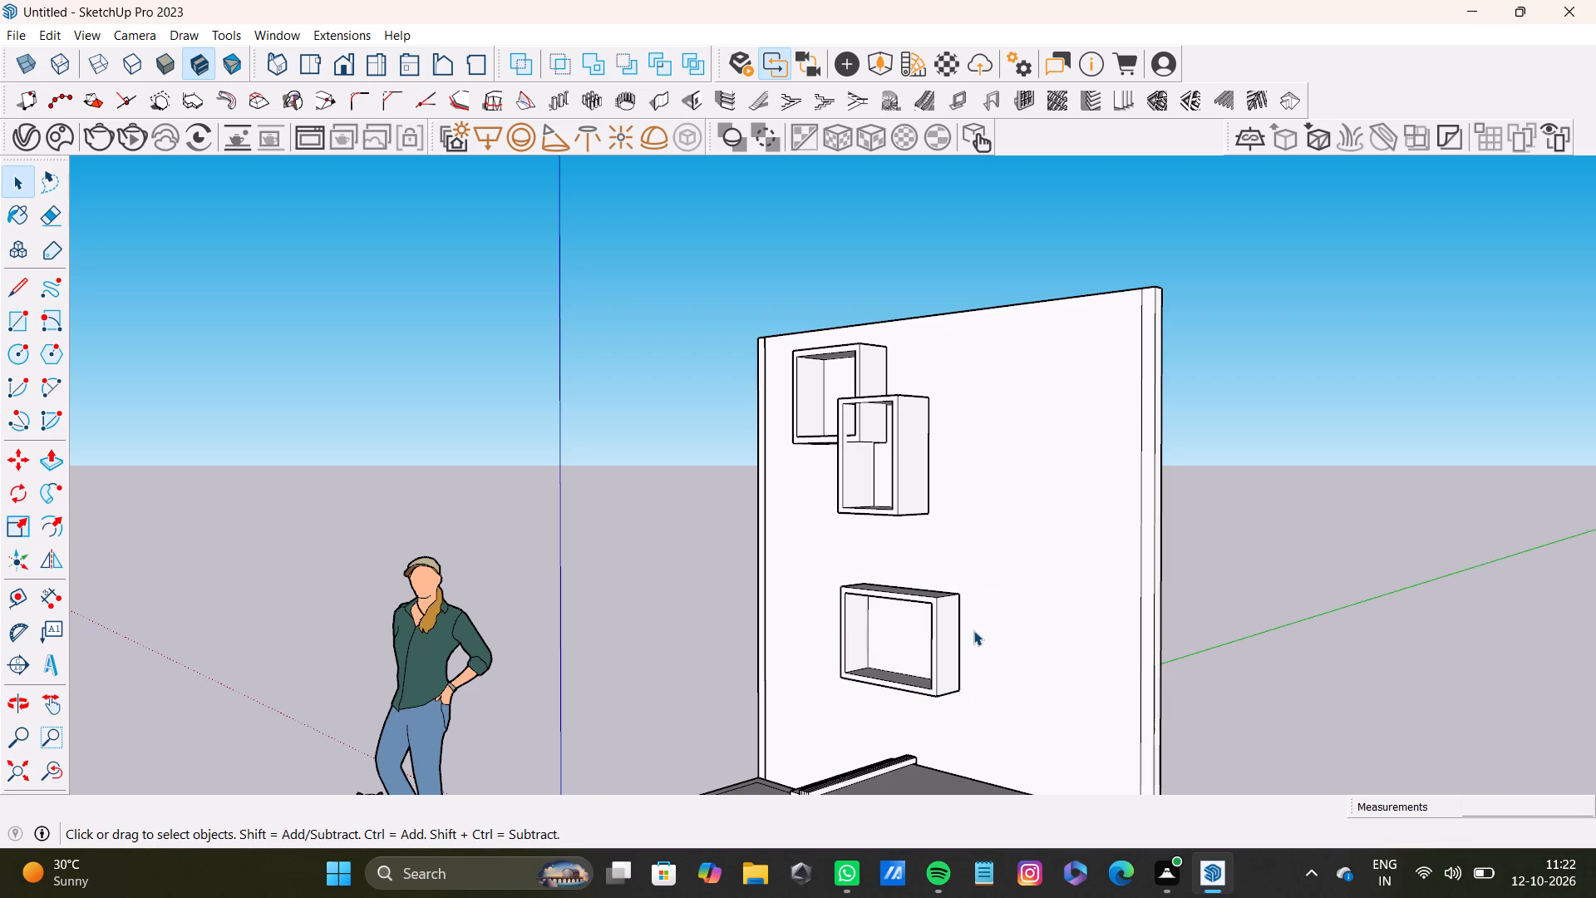
# Move the lower rectangular box frame up the wall panel so its upper corner overlaps the portrait frame's lower corner.
pyautogui.keyDown('shift'); pyautogui.moveTo(973, 630); pyautogui.dragTo(954, 555, button='middle'); pyautogui.keyUp('shift')
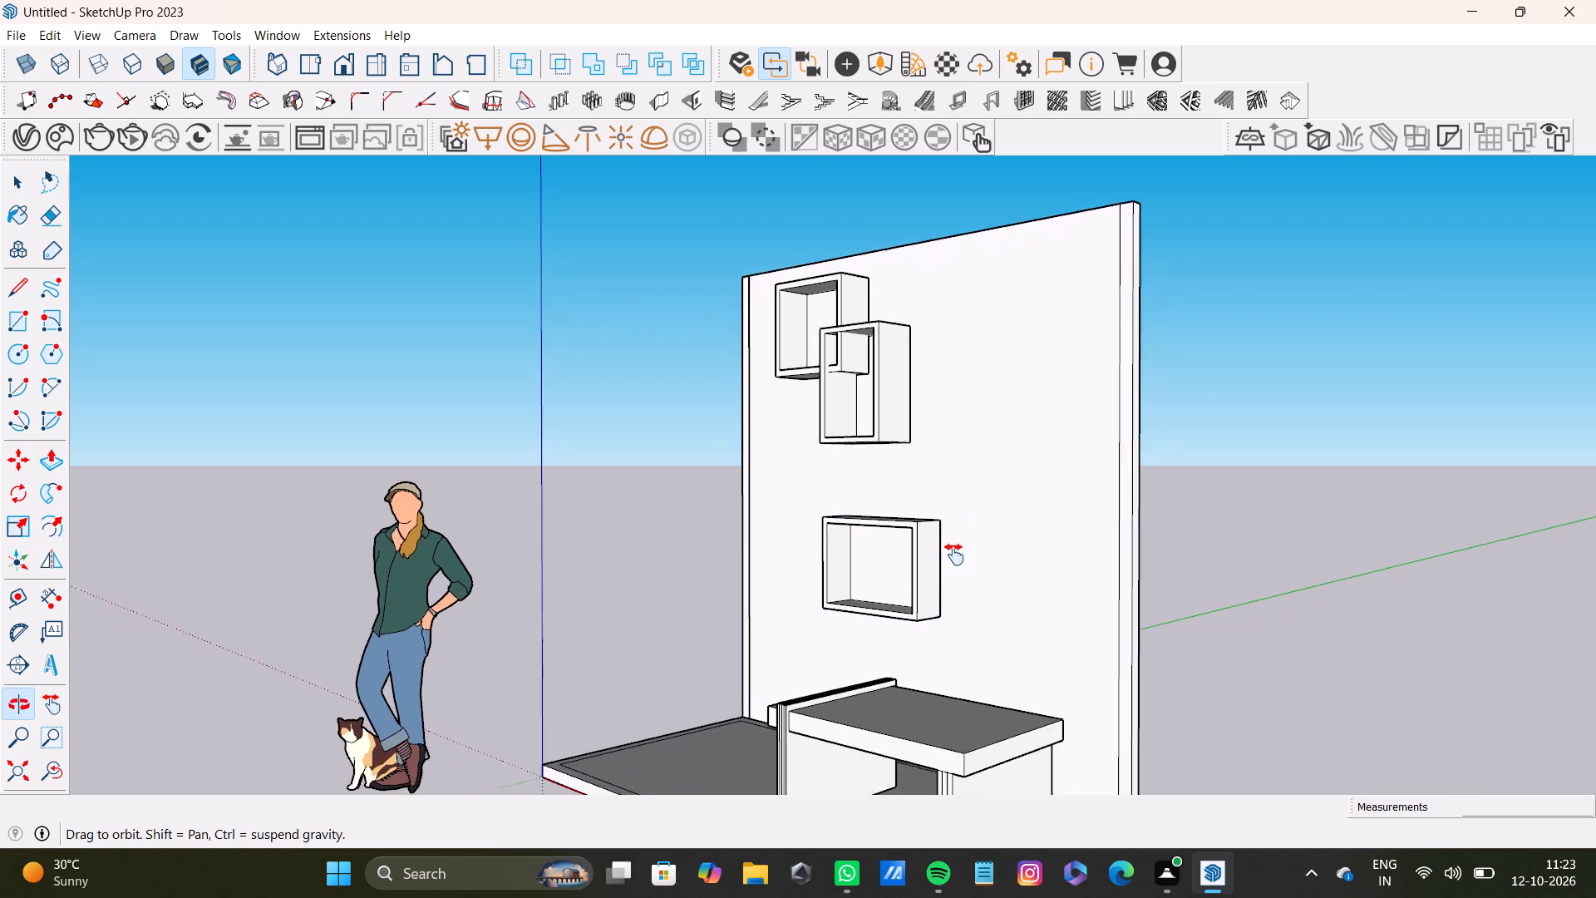
pyautogui.keyDown('shift'); pyautogui.moveTo(954, 555); pyautogui.dragTo(1144, 578, button='middle'); pyautogui.keyUp('shift')
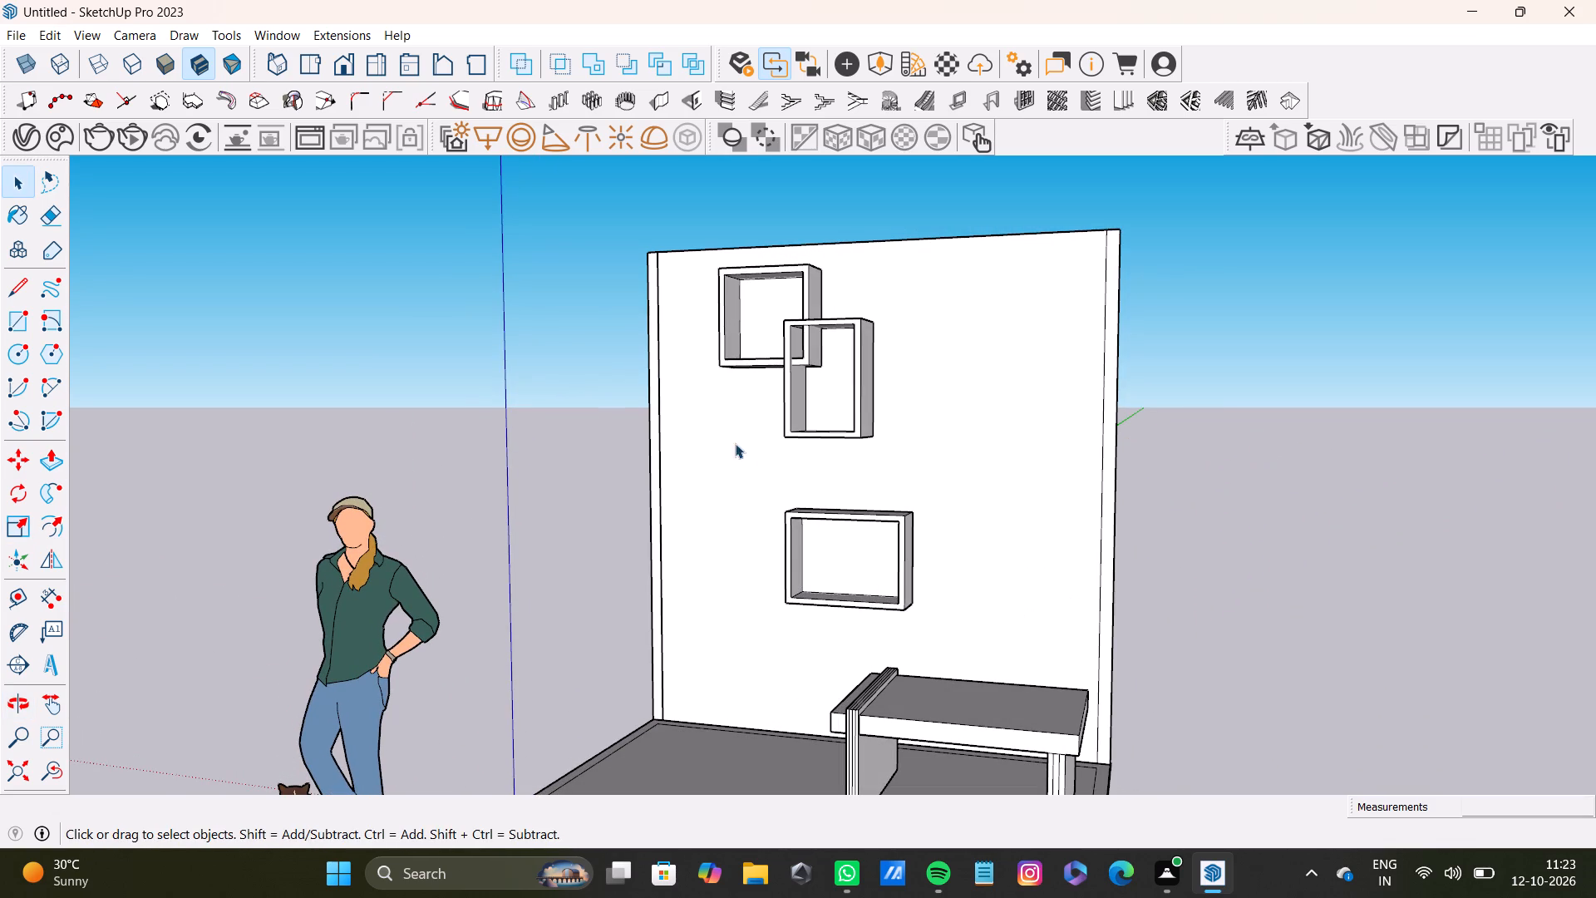
pyautogui.moveTo(735, 443); pyautogui.dragTo(949, 630)
pyautogui.press('m')
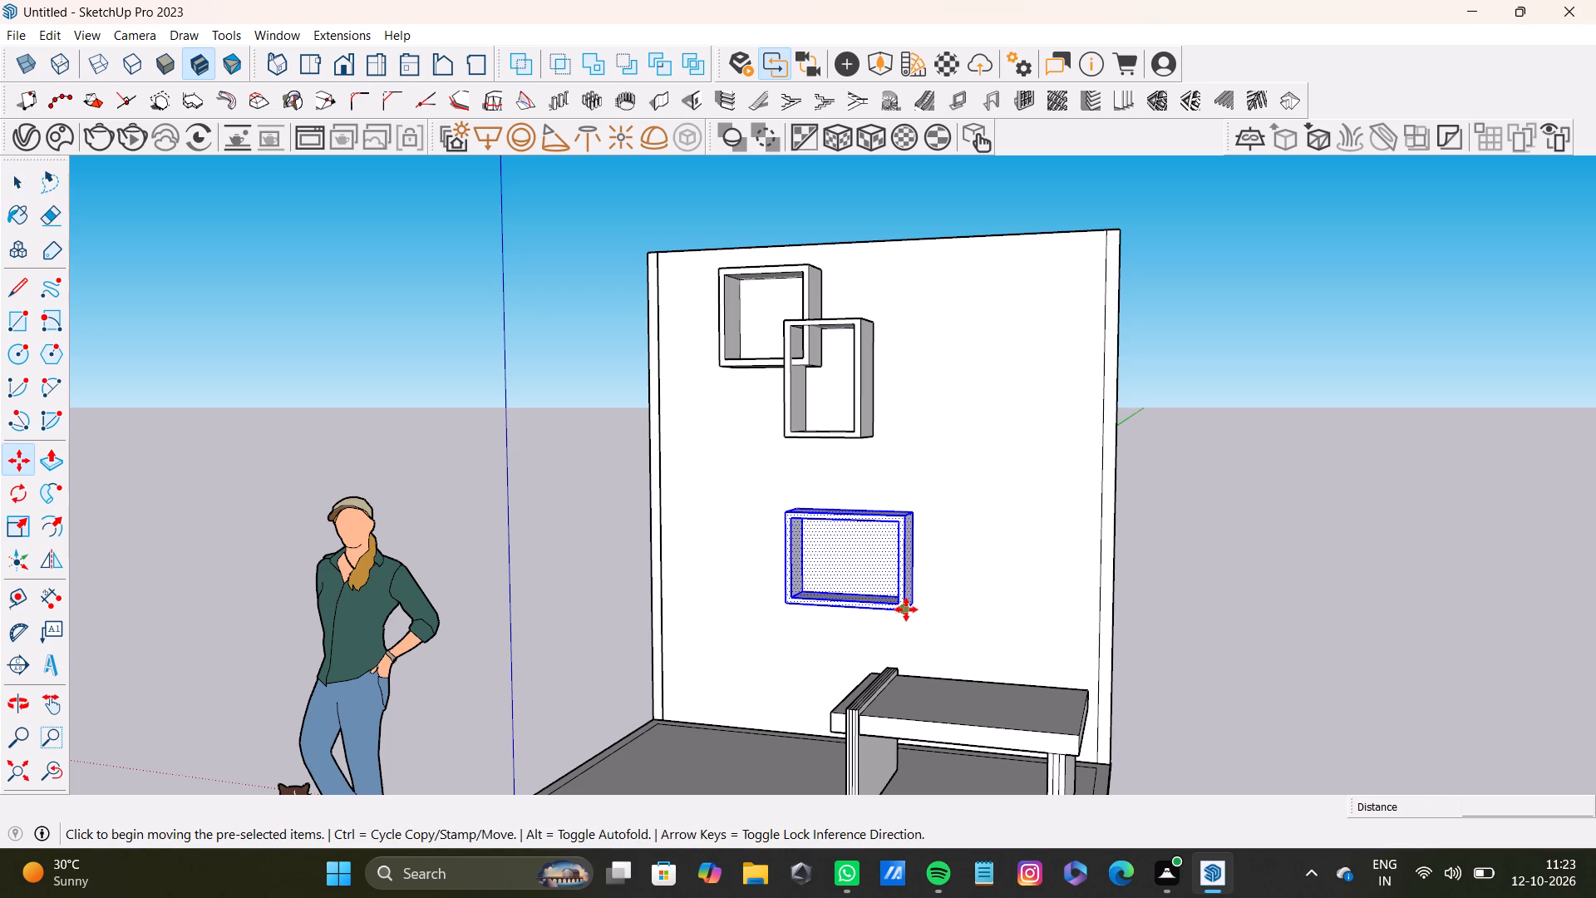
pyautogui.click(906, 609)
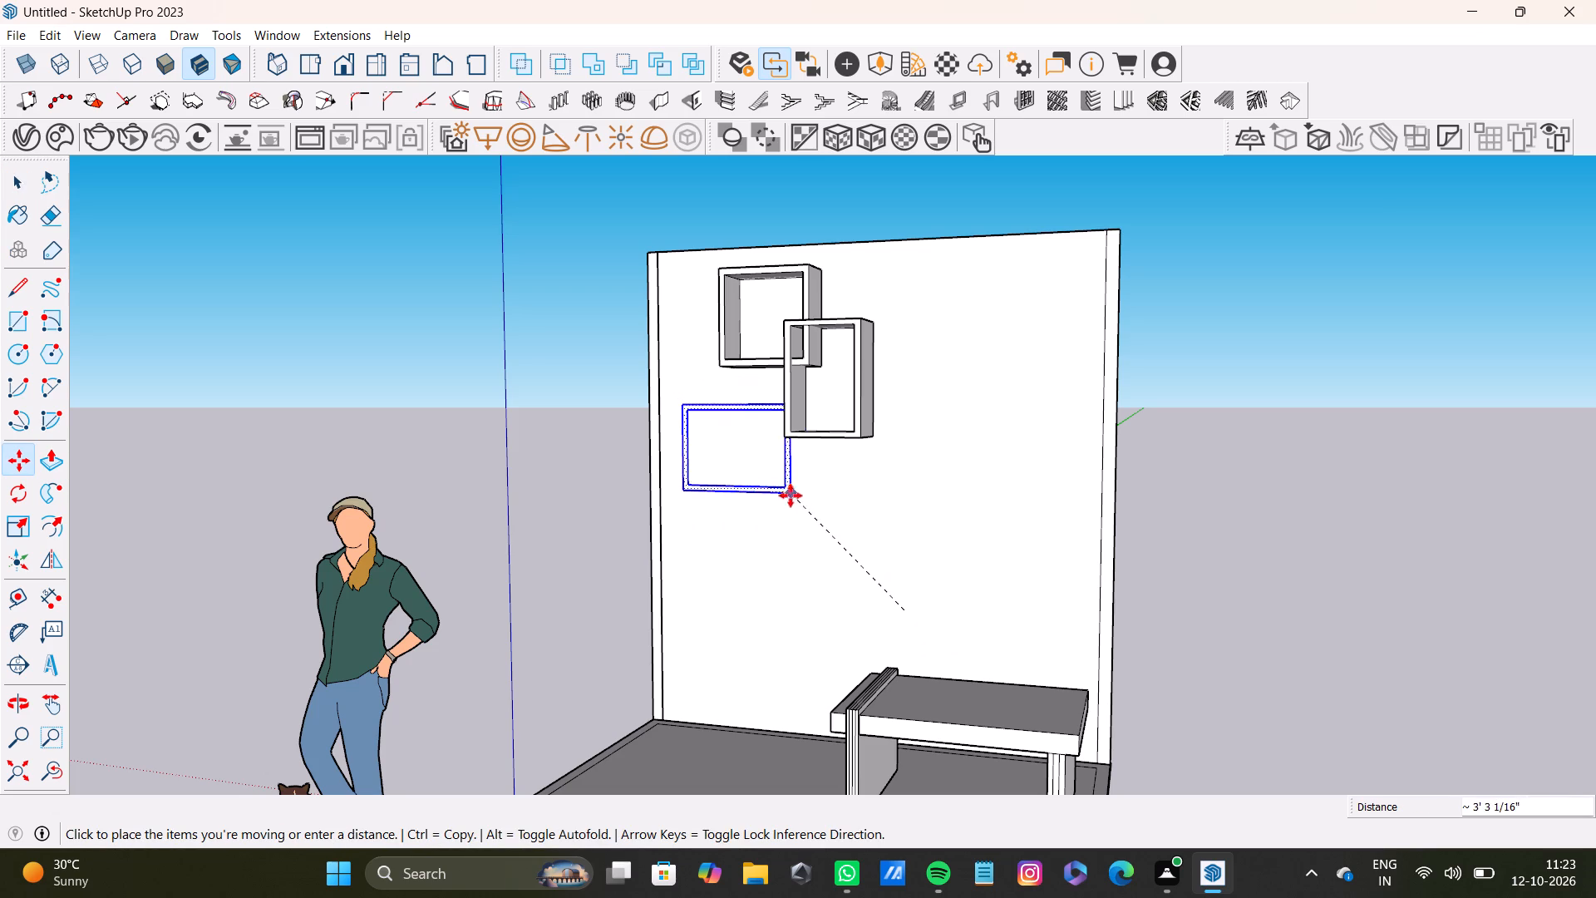
pyautogui.moveTo(766, 497); pyautogui.dragTo(954, 511, button='middle')
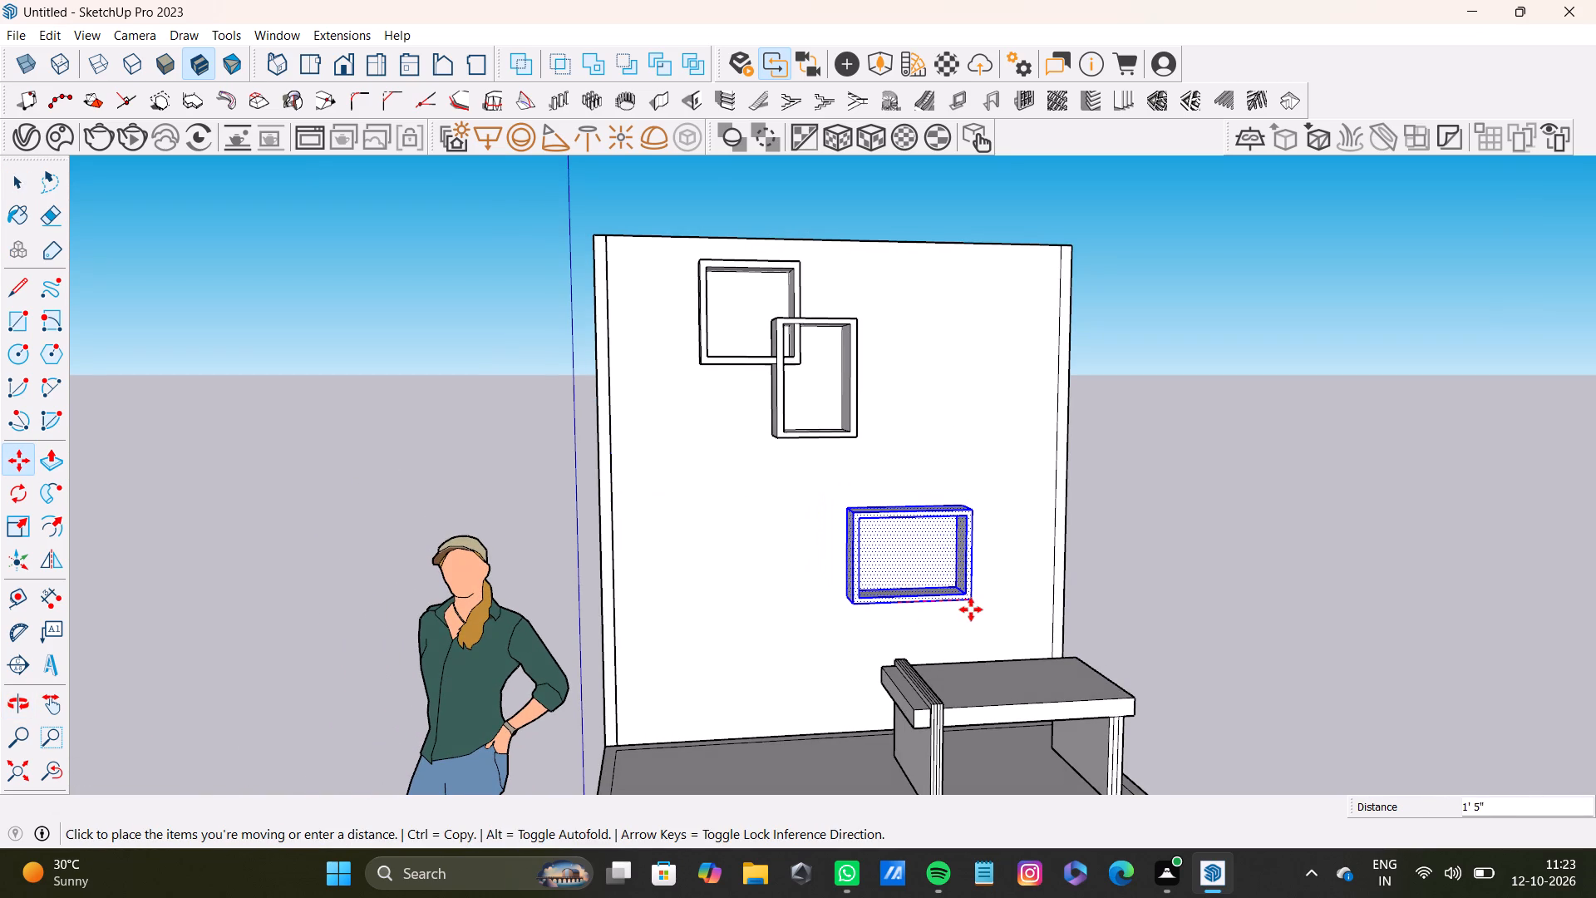
pyautogui.click(973, 609)
pyautogui.scroll(3, 865, 549)
pyautogui.moveTo(865, 545); pyautogui.dragTo(1036, 534, button='middle')
pyautogui.scroll(3, 800, 476)
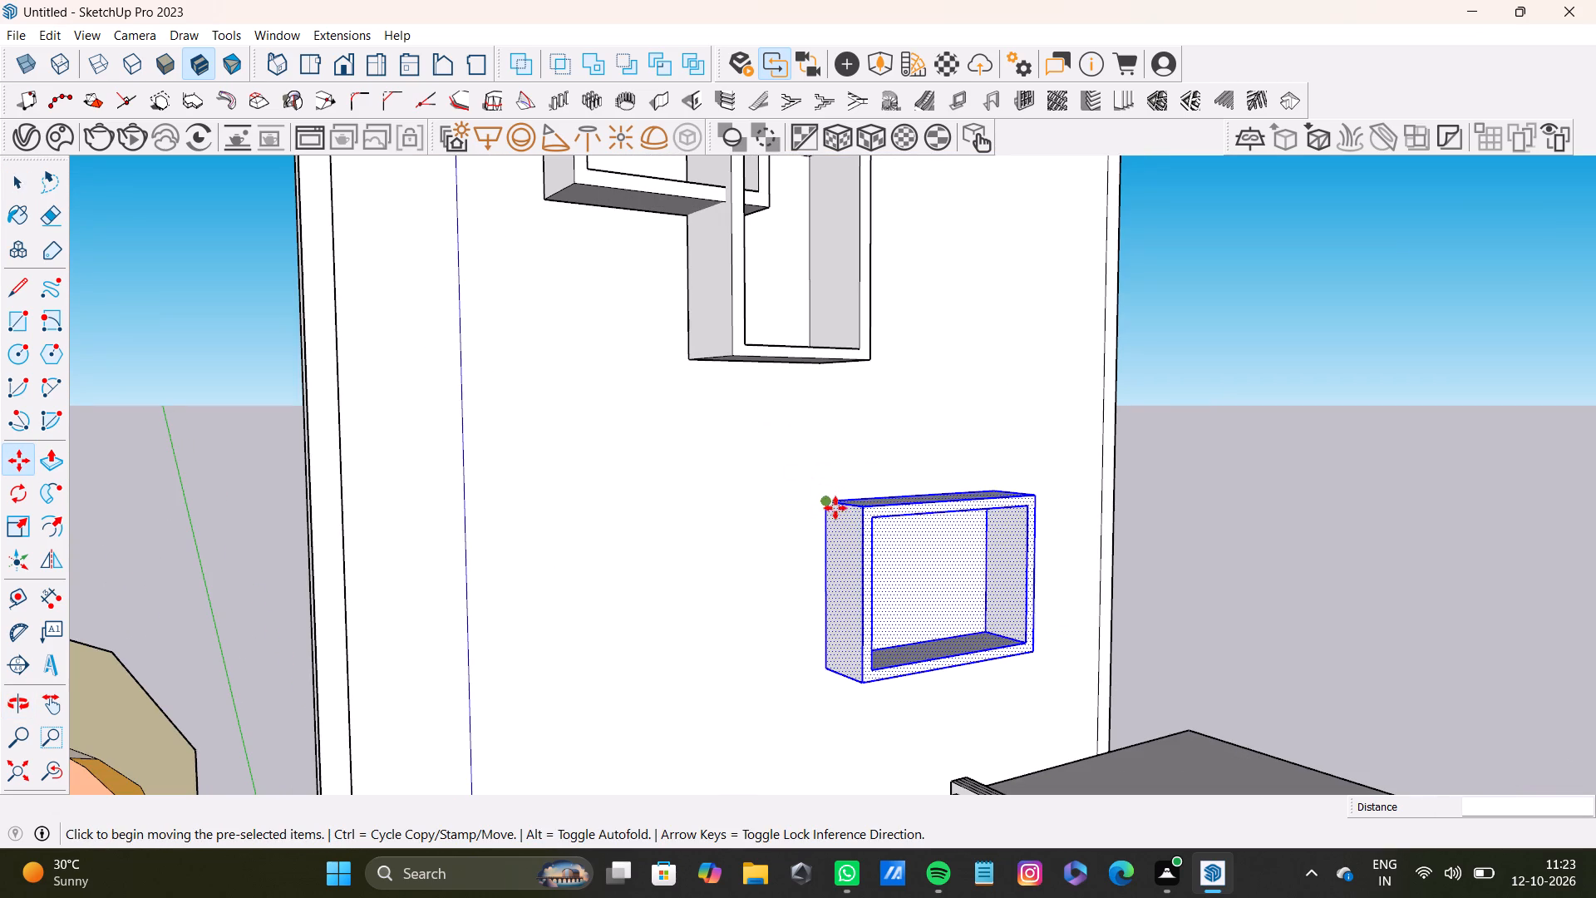
pyautogui.click(829, 508)
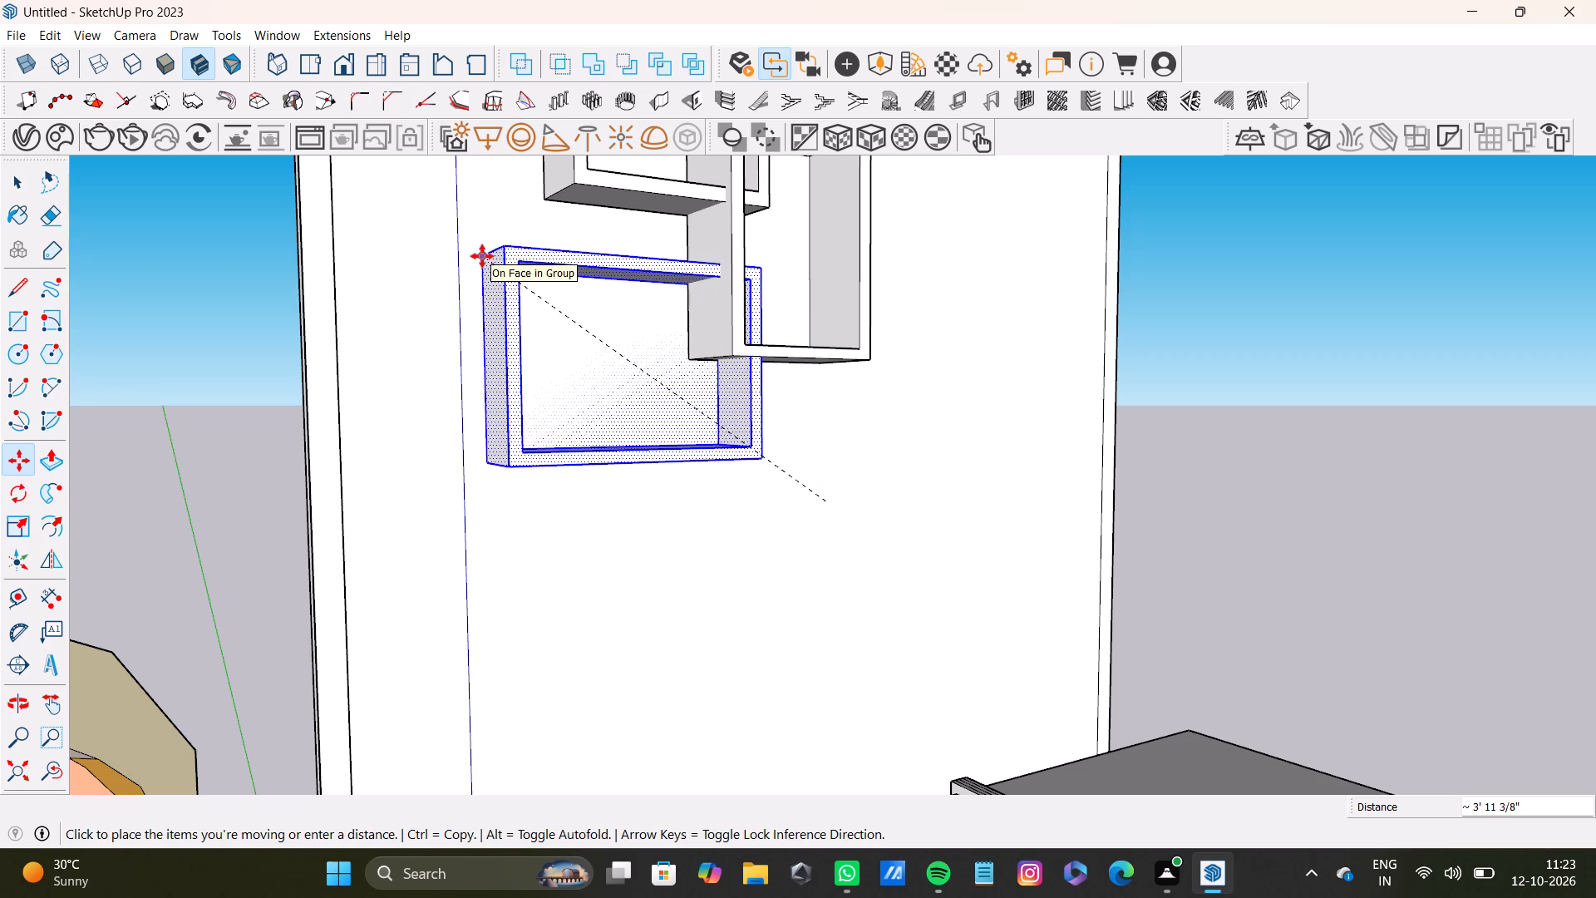
pyautogui.click(482, 256)
# Examine the arrangement of the three overlapping box frames on the wall panel from several angles.
pyautogui.scroll(-4, 703, 358)
pyautogui.moveTo(895, 437); pyautogui.dragTo(635, 486, button='middle')
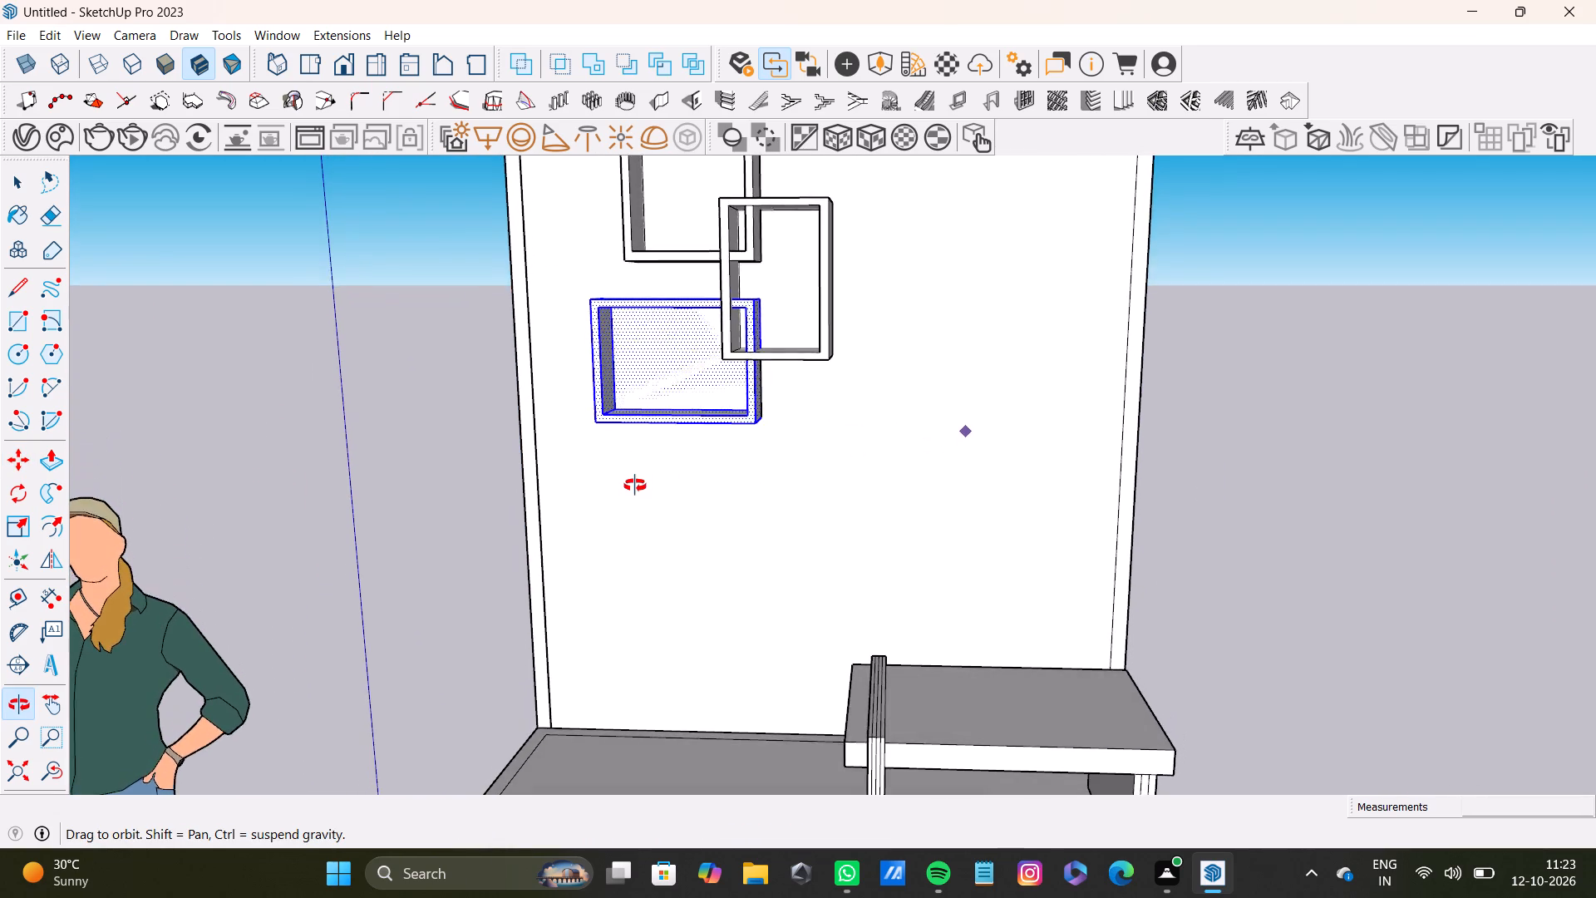
pyautogui.moveTo(635, 486); pyautogui.dragTo(676, 478, button='middle')
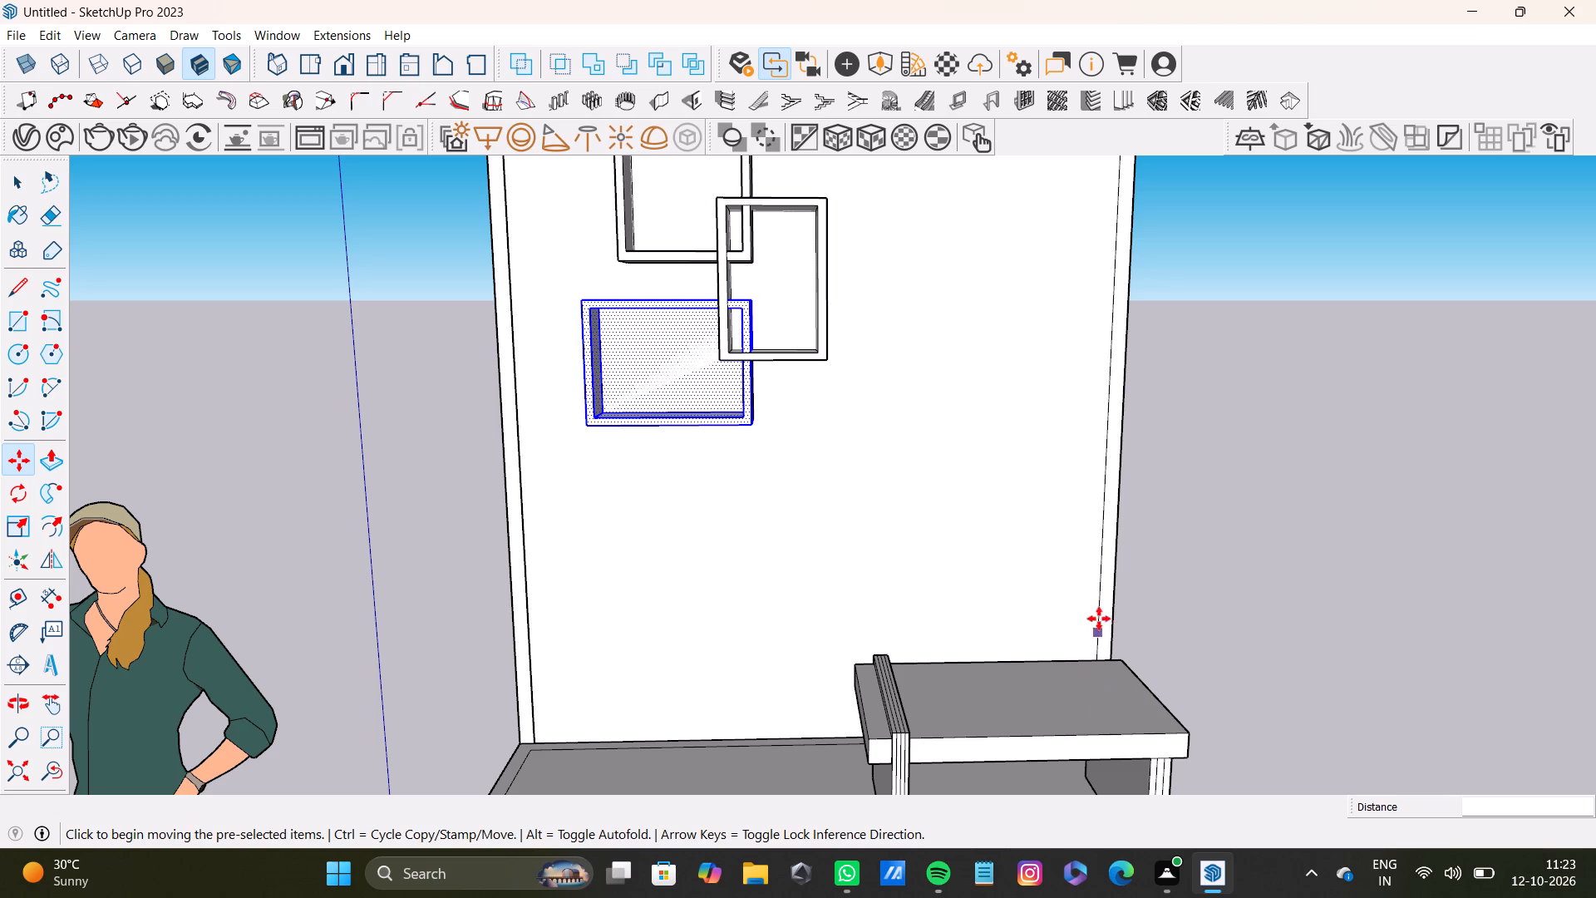
pyautogui.scroll(-1, 1090, 602)
pyautogui.scroll(-4, 1091, 697)
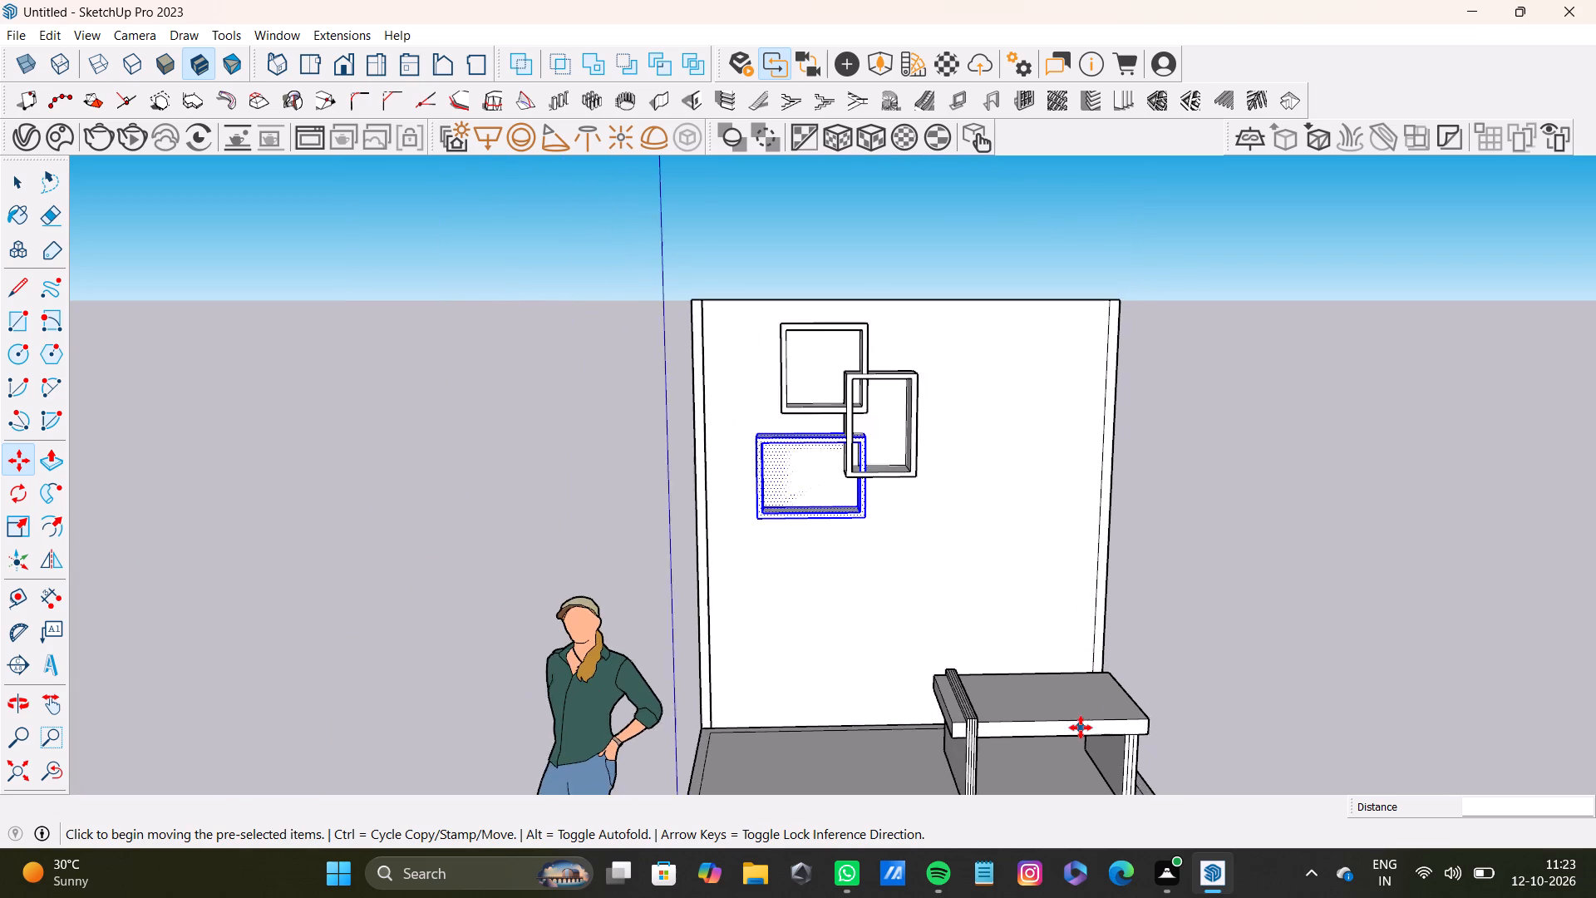
pyautogui.scroll(-2, 1081, 728)
pyautogui.scroll(4, 1071, 744)
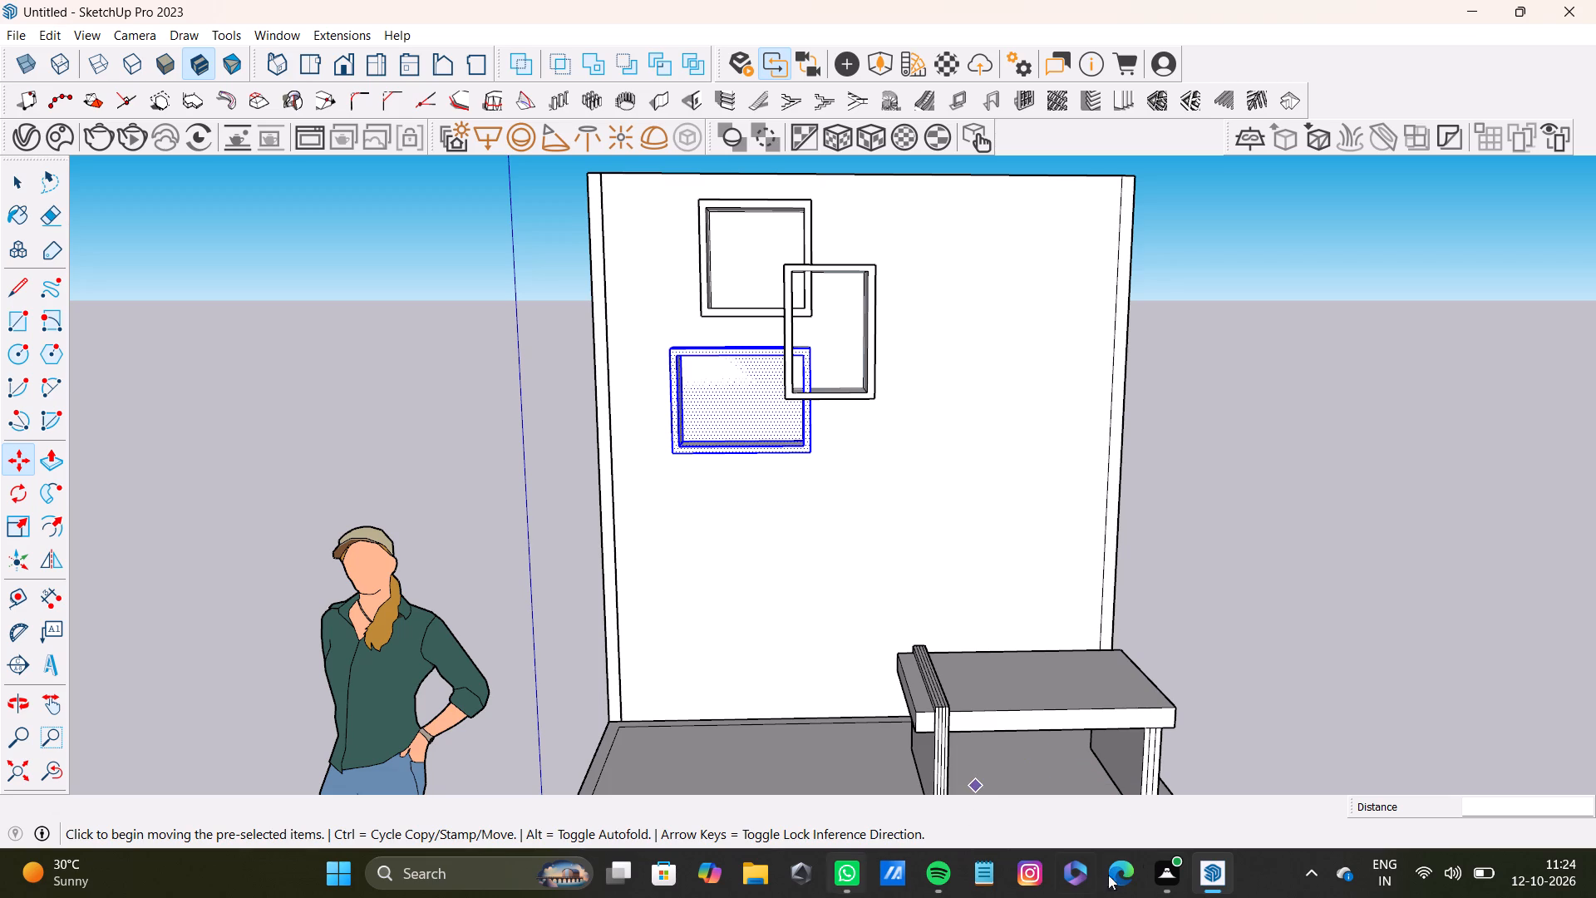
pyautogui.scroll(9, 807, 403)
pyautogui.moveTo(998, 528); pyautogui.dragTo(968, 325, button='middle')
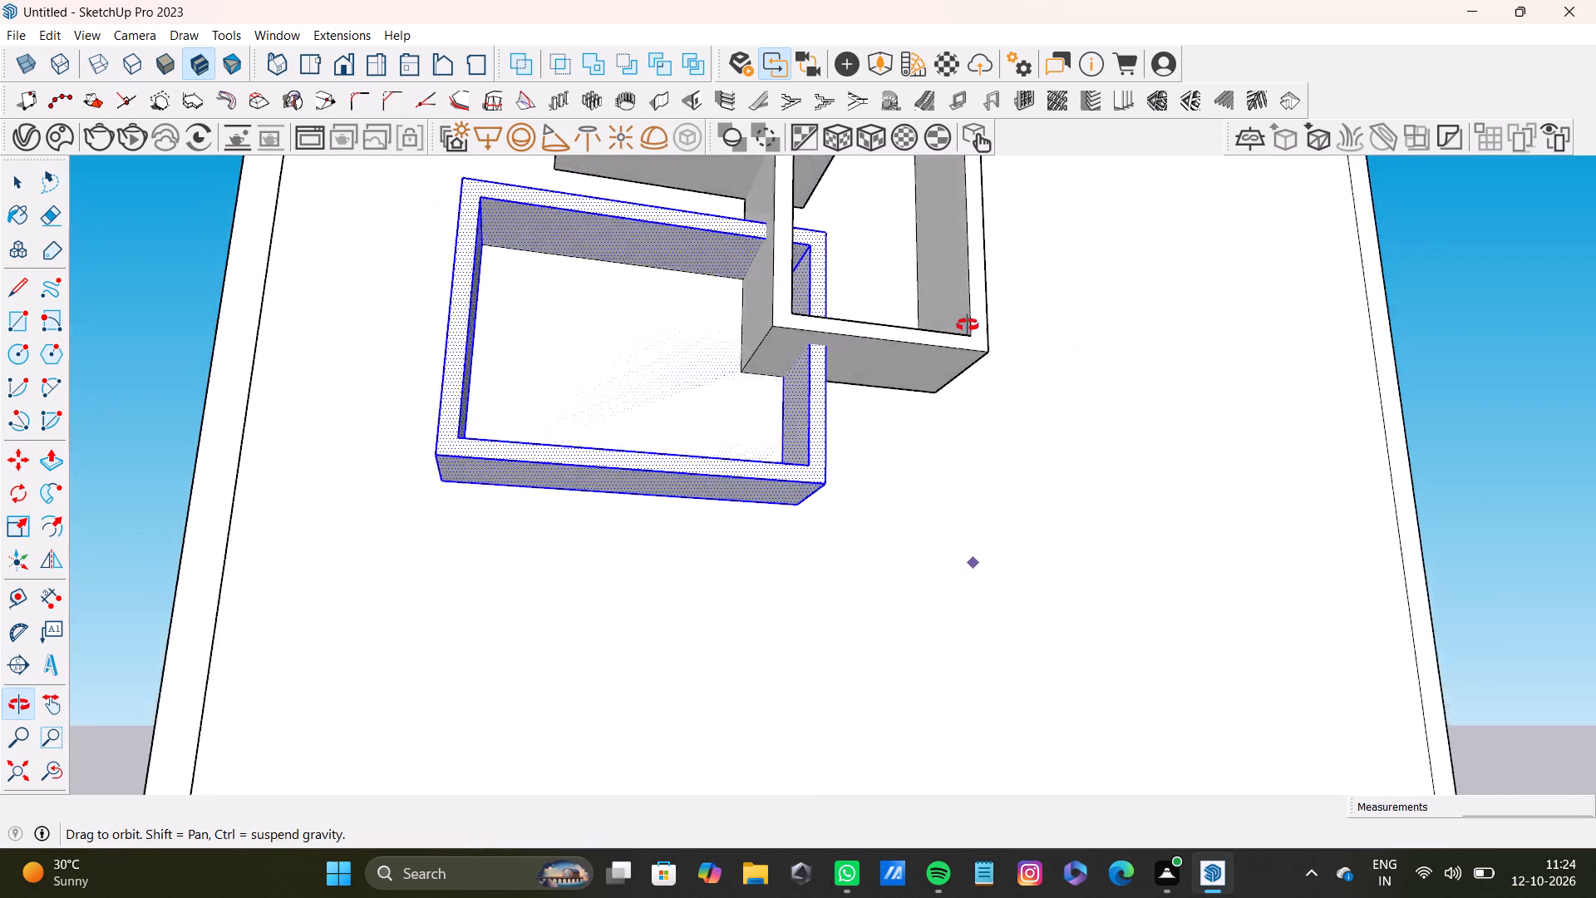
pyautogui.moveTo(968, 325); pyautogui.dragTo(1113, 618, button='middle')
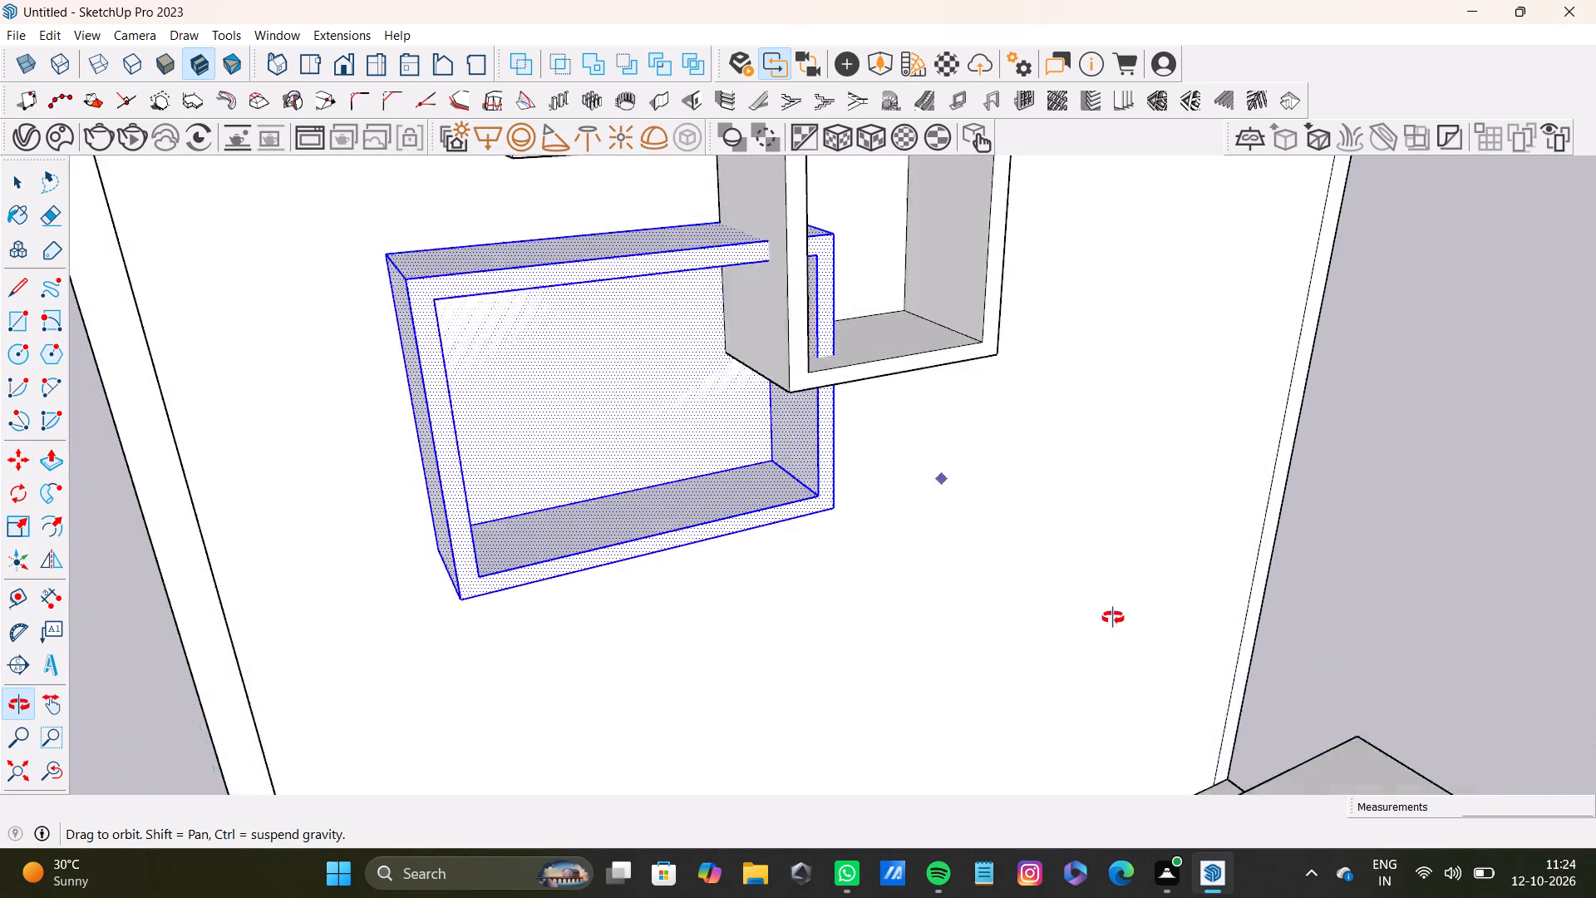
pyautogui.moveTo(1113, 618); pyautogui.dragTo(1047, 618, button='middle')
pyautogui.scroll(-8, 709, 421)
pyautogui.keyDown('shift'); pyautogui.moveTo(810, 505); pyautogui.dragTo(774, 272, button='middle'); pyautogui.keyUp('shift')
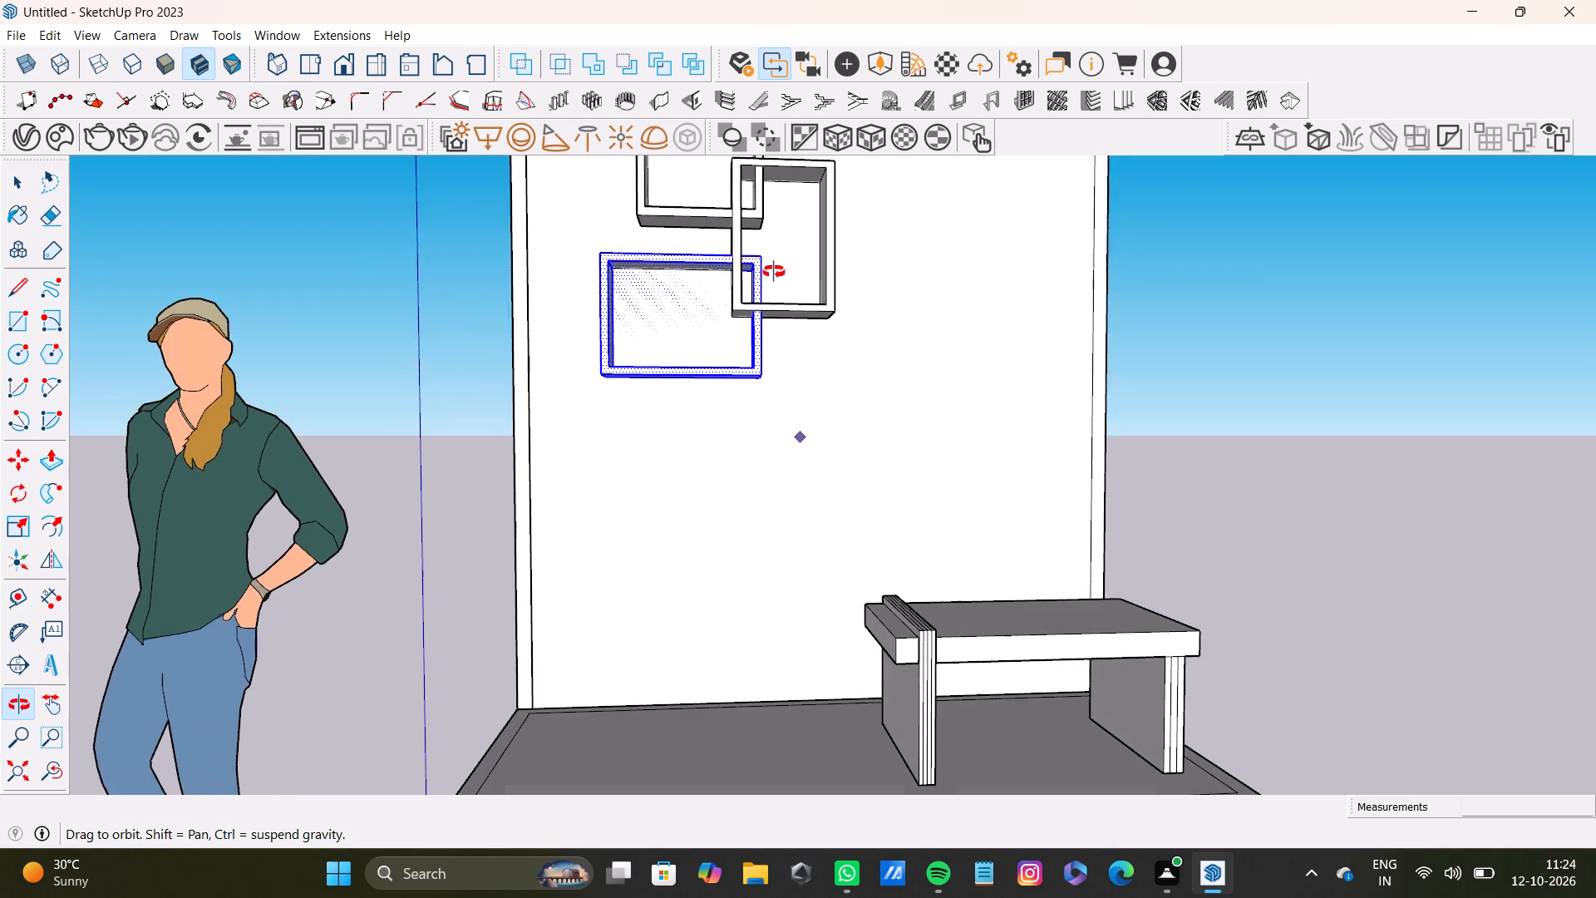
pyautogui.keyDown('shift'); pyautogui.moveTo(774, 272); pyautogui.dragTo(766, 270, button='middle'); pyautogui.keyUp('shift')
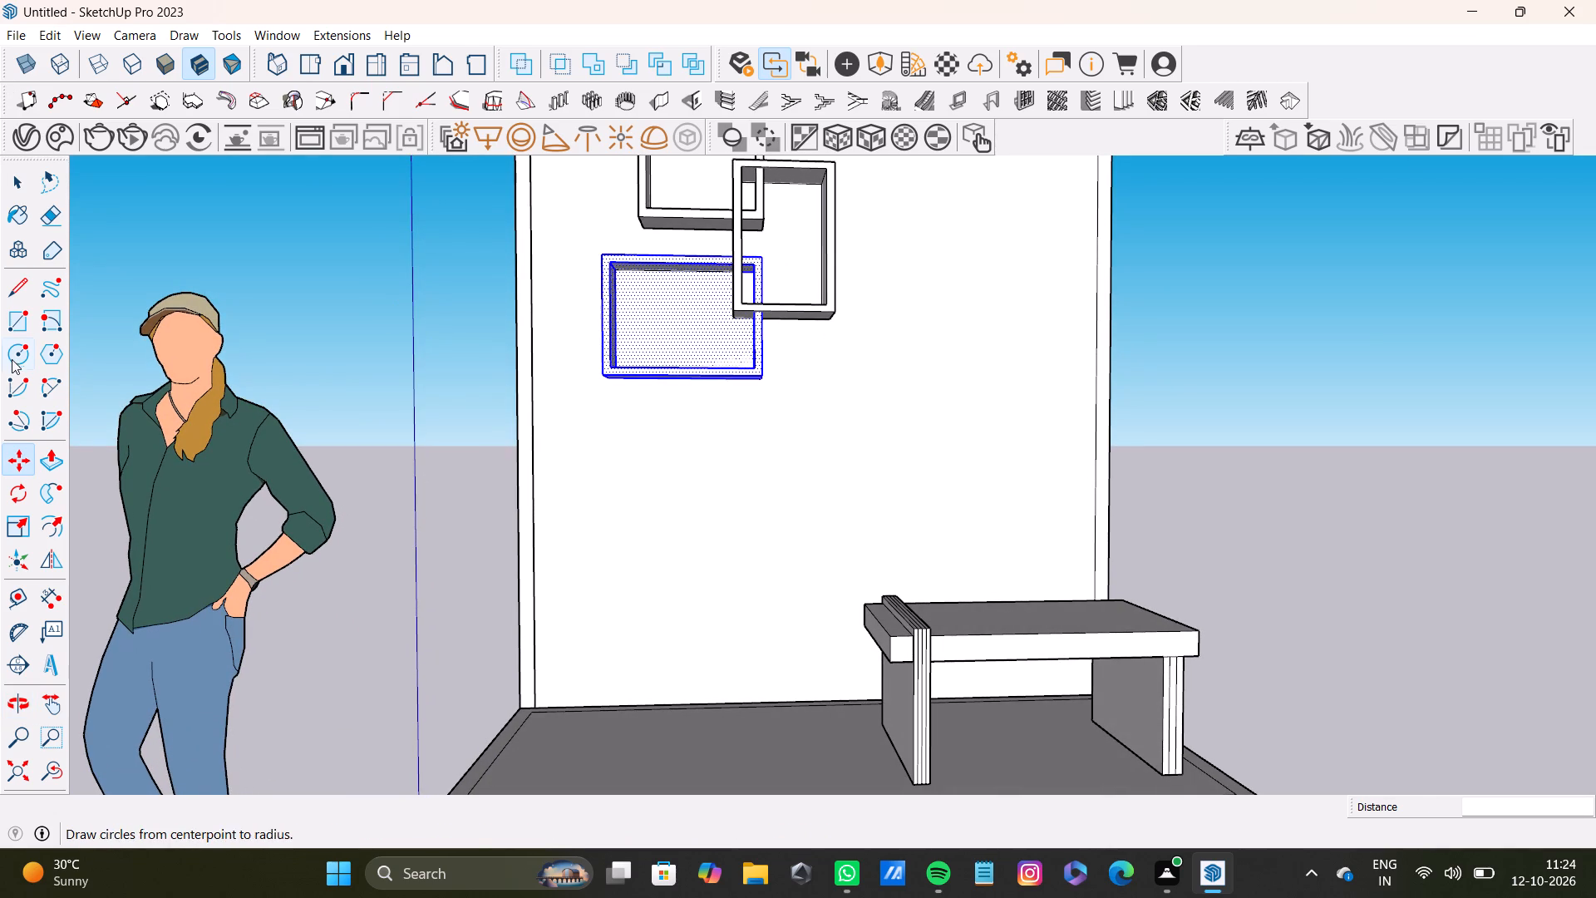
# Draw a near-square rectangle about 1' 7 5/16" by 1' 6 5/16" on the wall panel, below the portrait frame and above the bench.
pyautogui.click(13, 322)
pyautogui.click(856, 394)
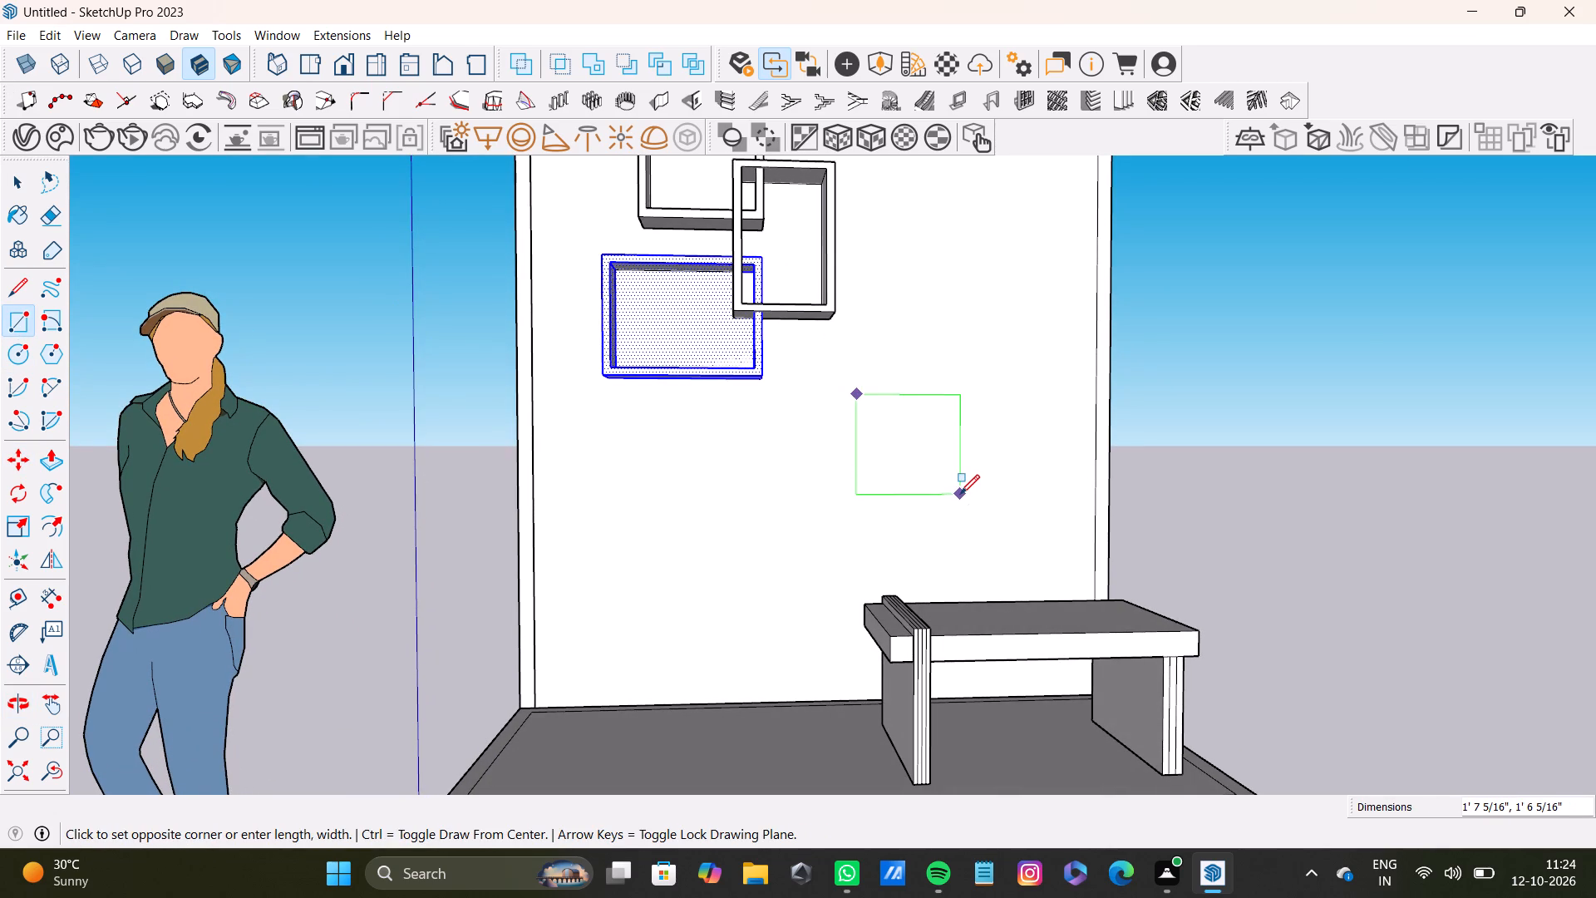
pyautogui.click(960, 494)
pyautogui.press('space')
pyautogui.click(909, 451)
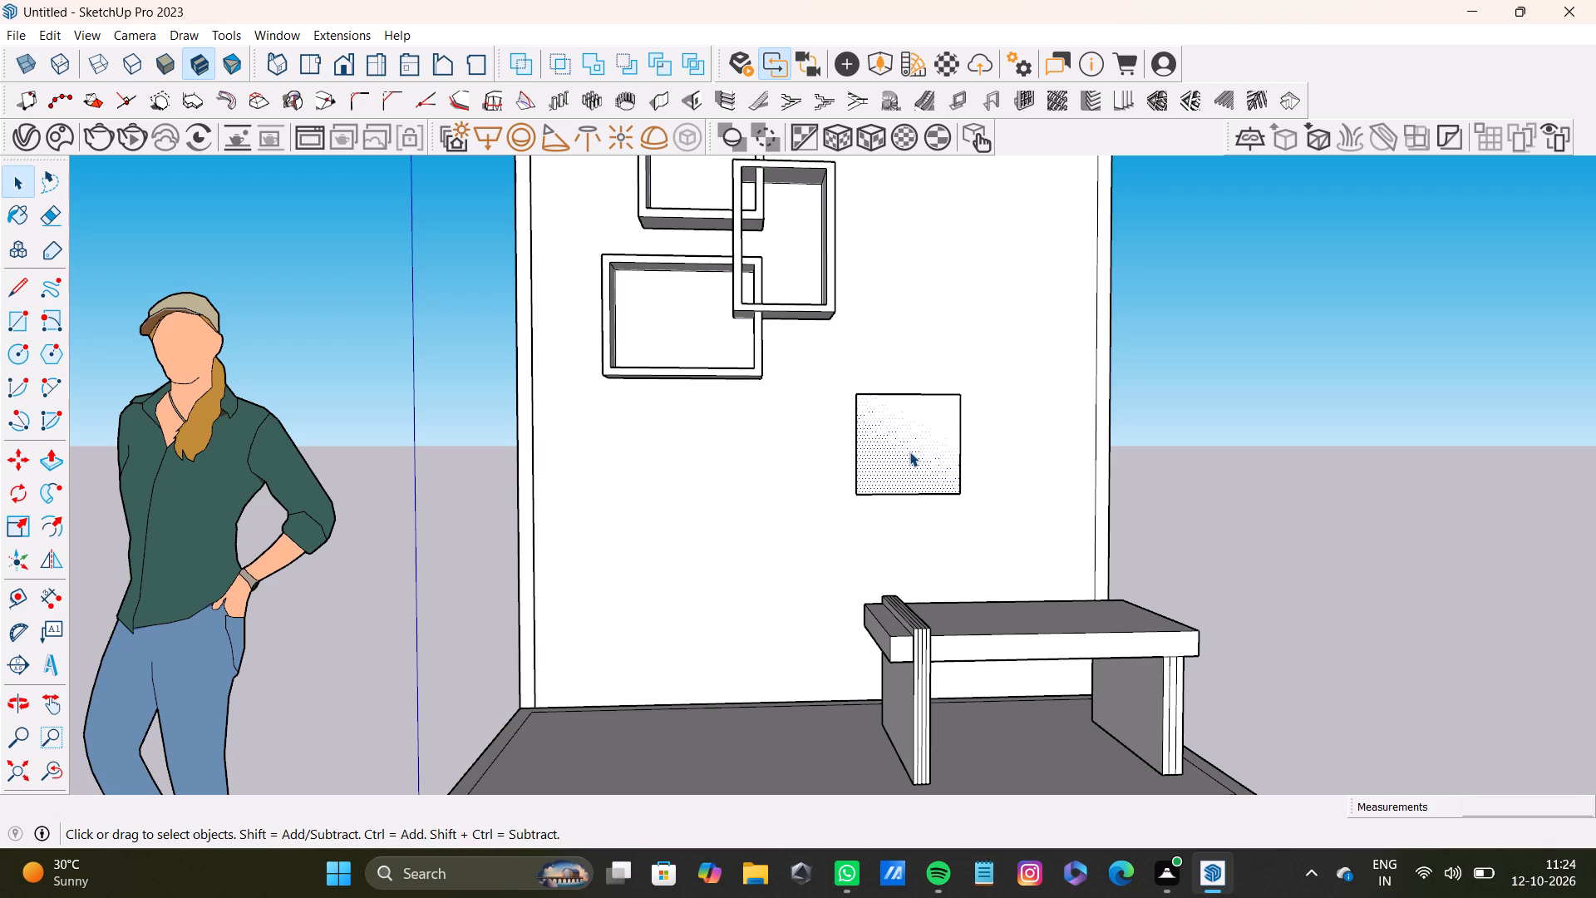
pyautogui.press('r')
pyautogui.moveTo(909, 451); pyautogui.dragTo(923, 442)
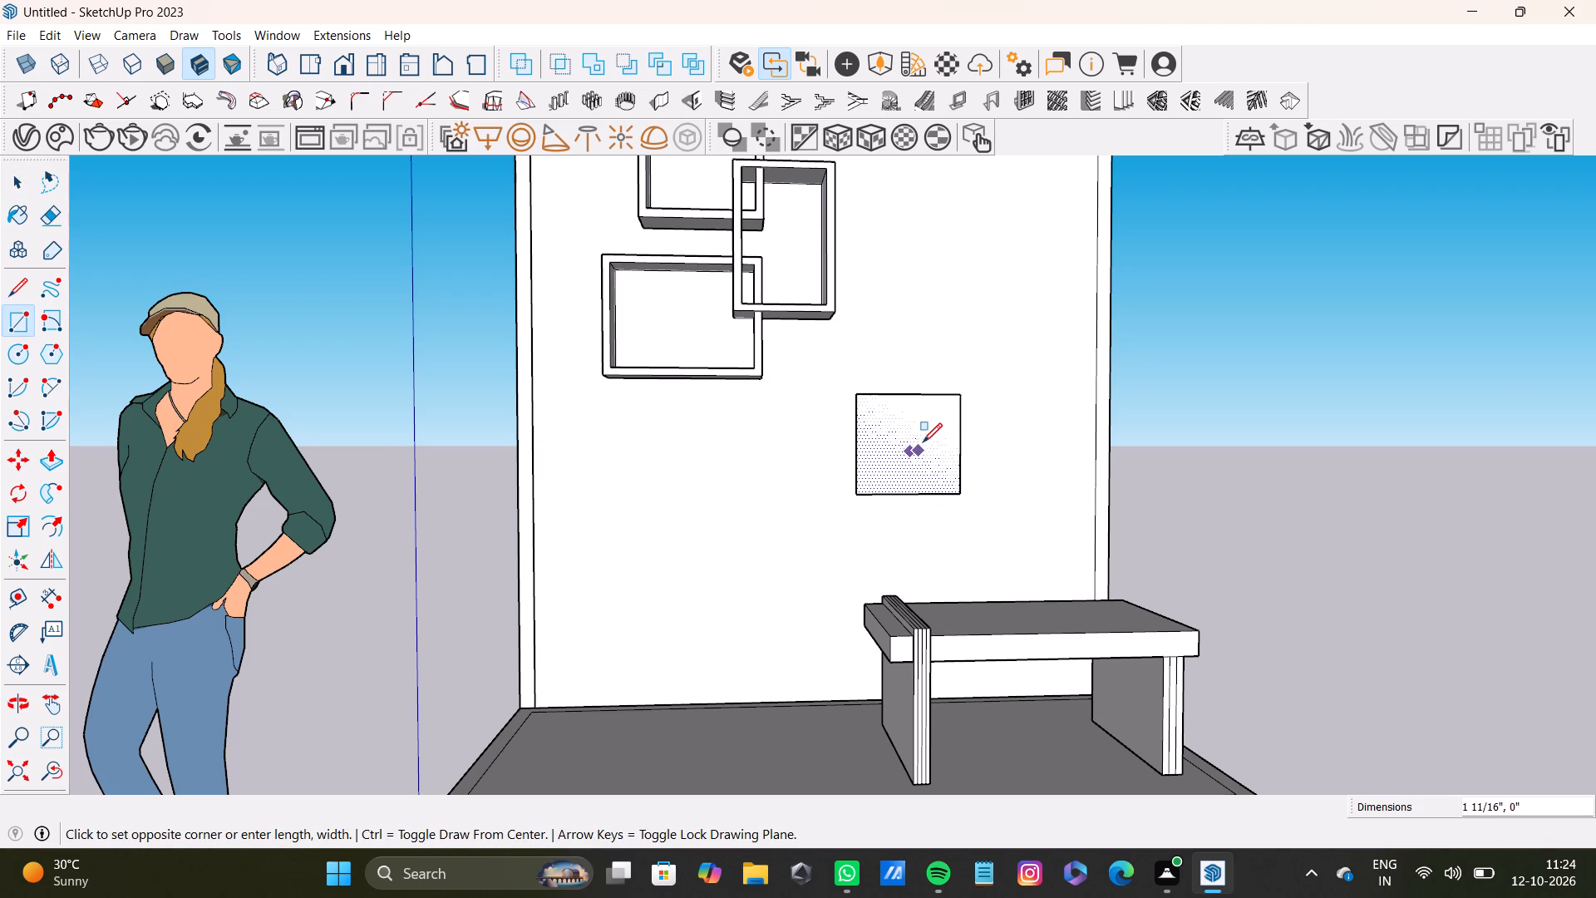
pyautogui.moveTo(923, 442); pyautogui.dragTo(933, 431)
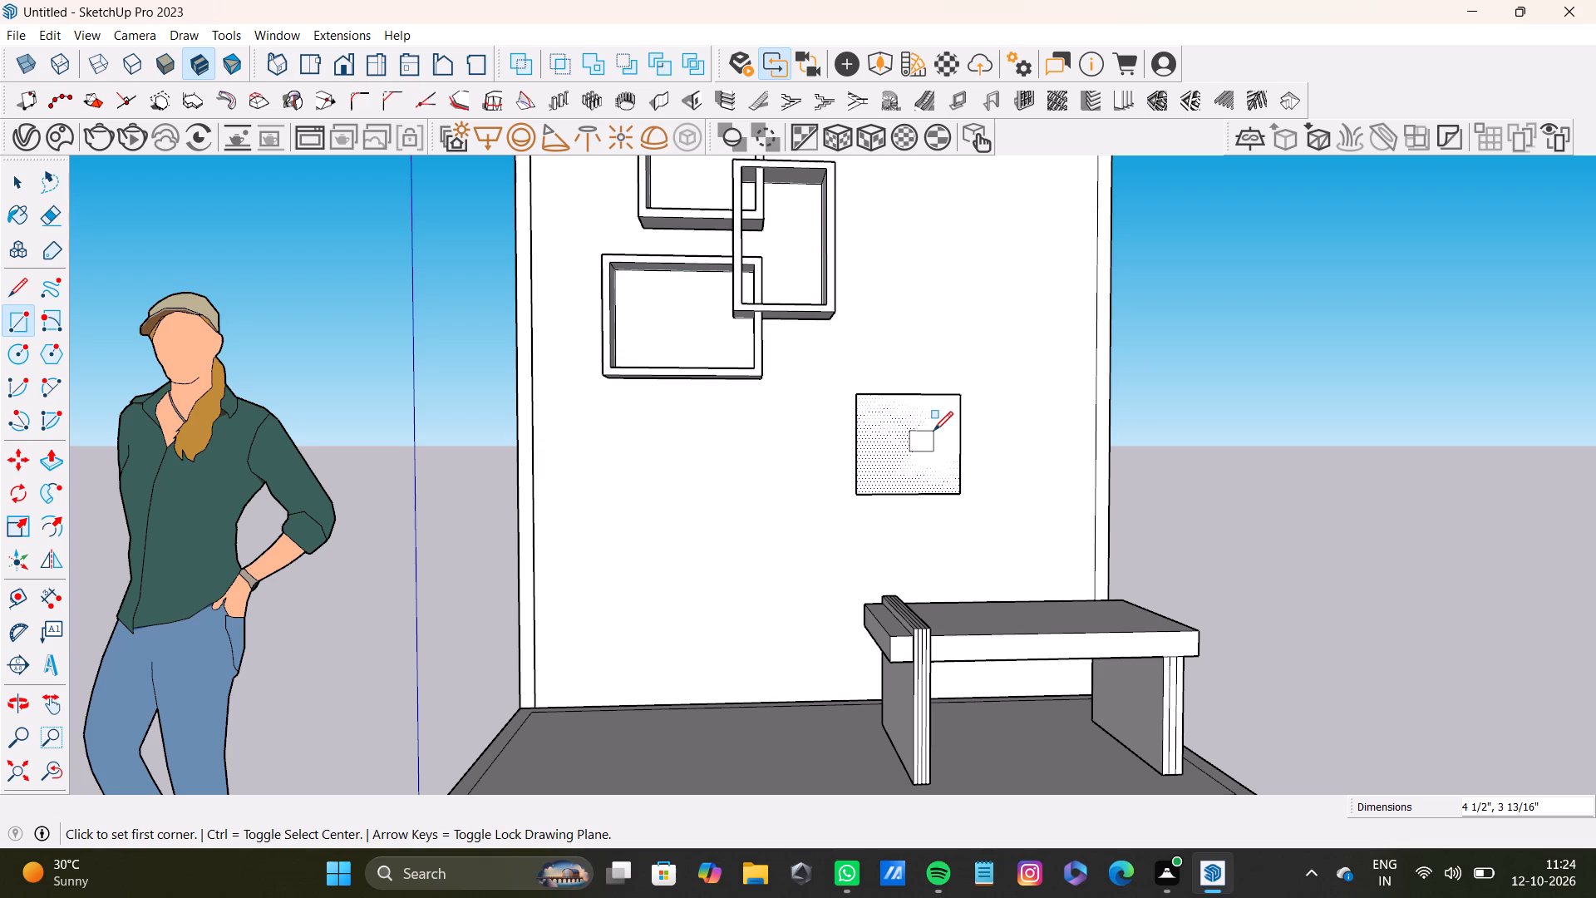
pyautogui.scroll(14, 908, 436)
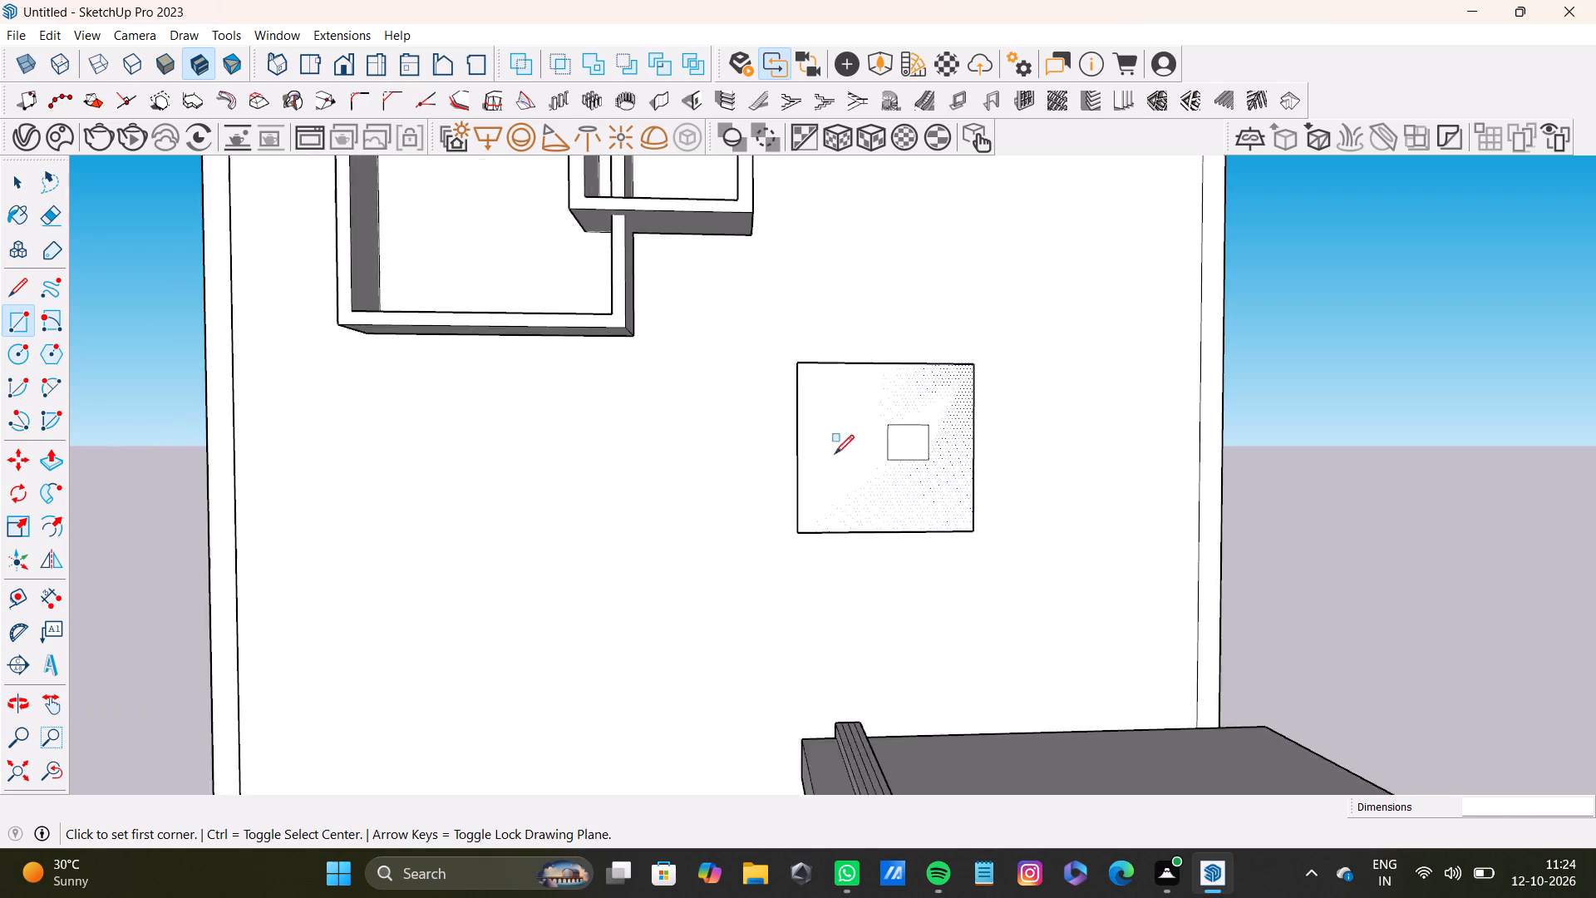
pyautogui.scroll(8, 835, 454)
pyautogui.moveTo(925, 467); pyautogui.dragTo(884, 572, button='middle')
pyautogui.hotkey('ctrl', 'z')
# Offset the near-square rectangle's edges inward to make a thin border.
pyautogui.scroll(-4, 884, 510)
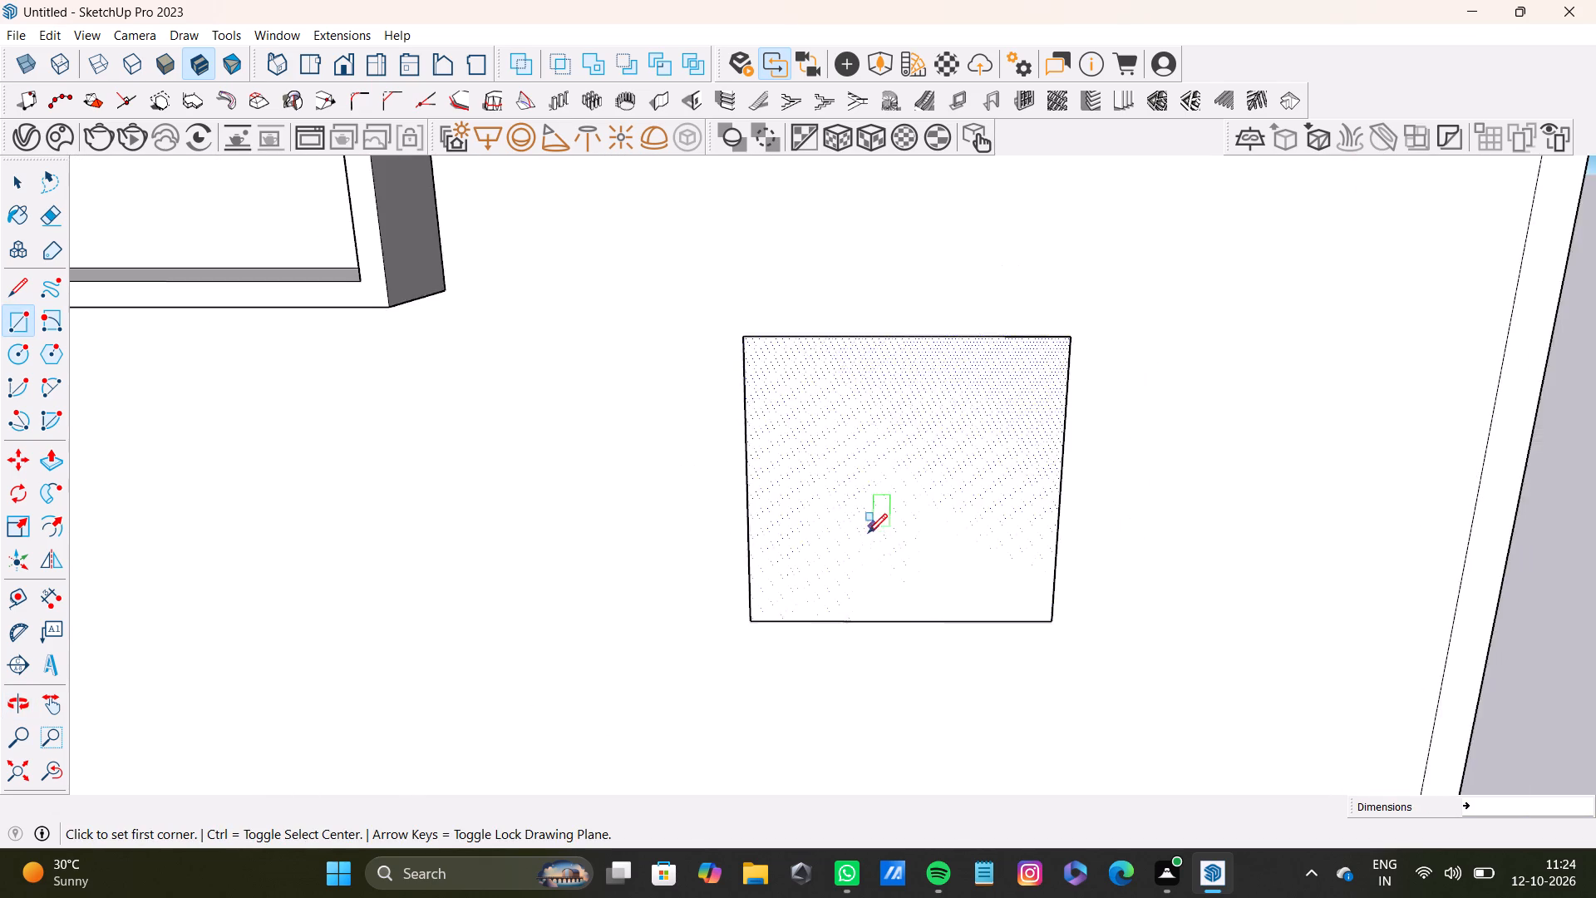
pyautogui.moveTo(868, 533); pyautogui.dragTo(866, 430, button='middle')
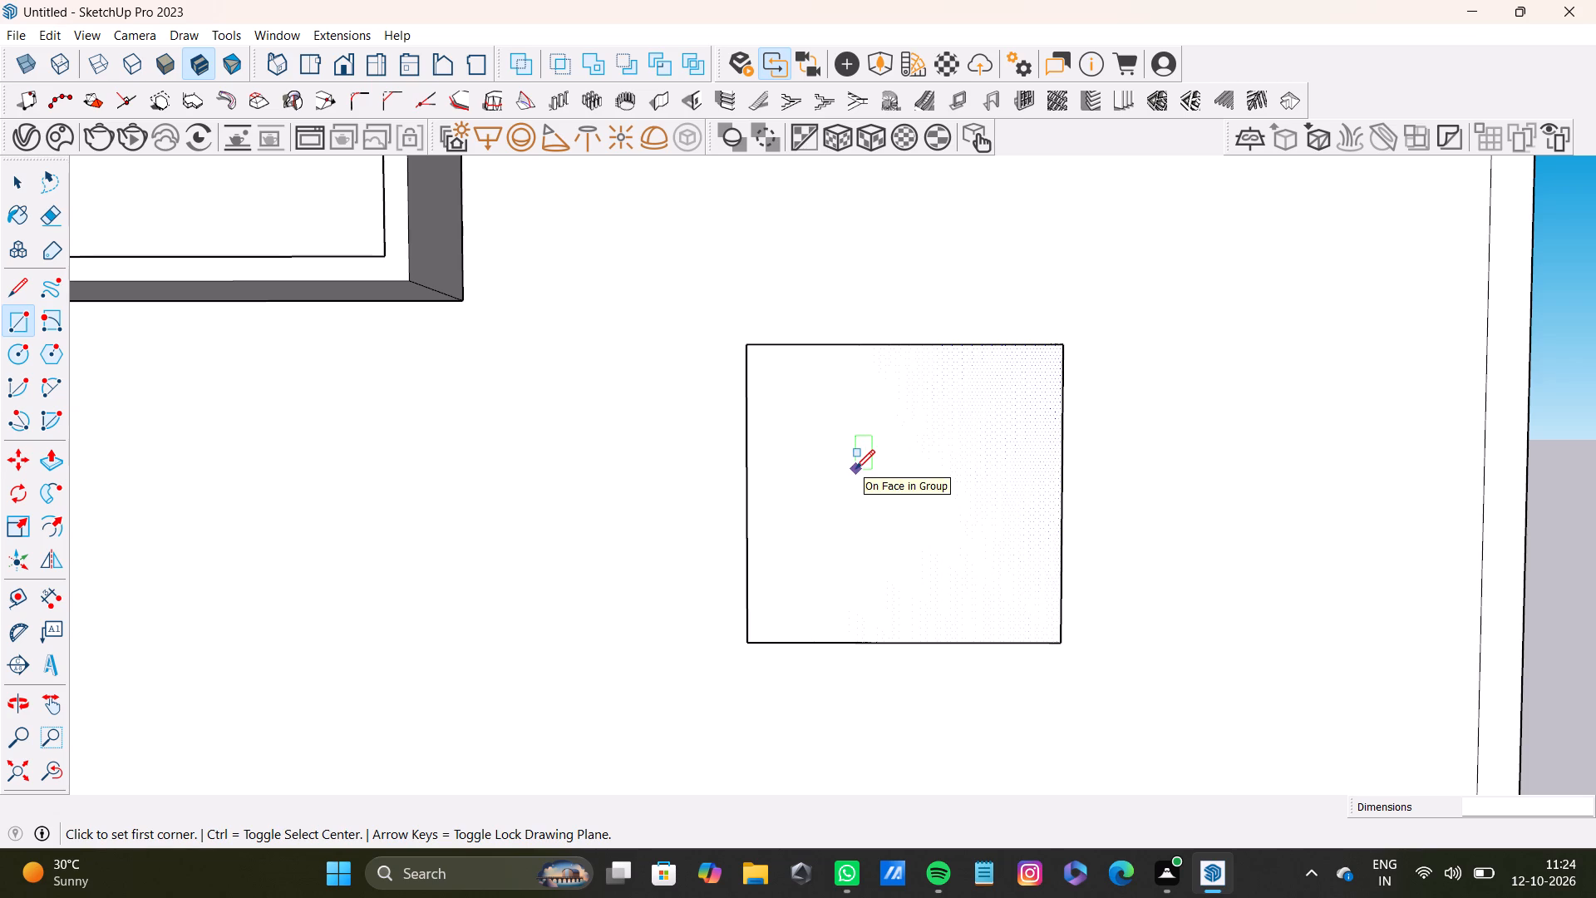
pyautogui.press('f')
pyautogui.moveTo(860, 464); pyautogui.dragTo(912, 493)
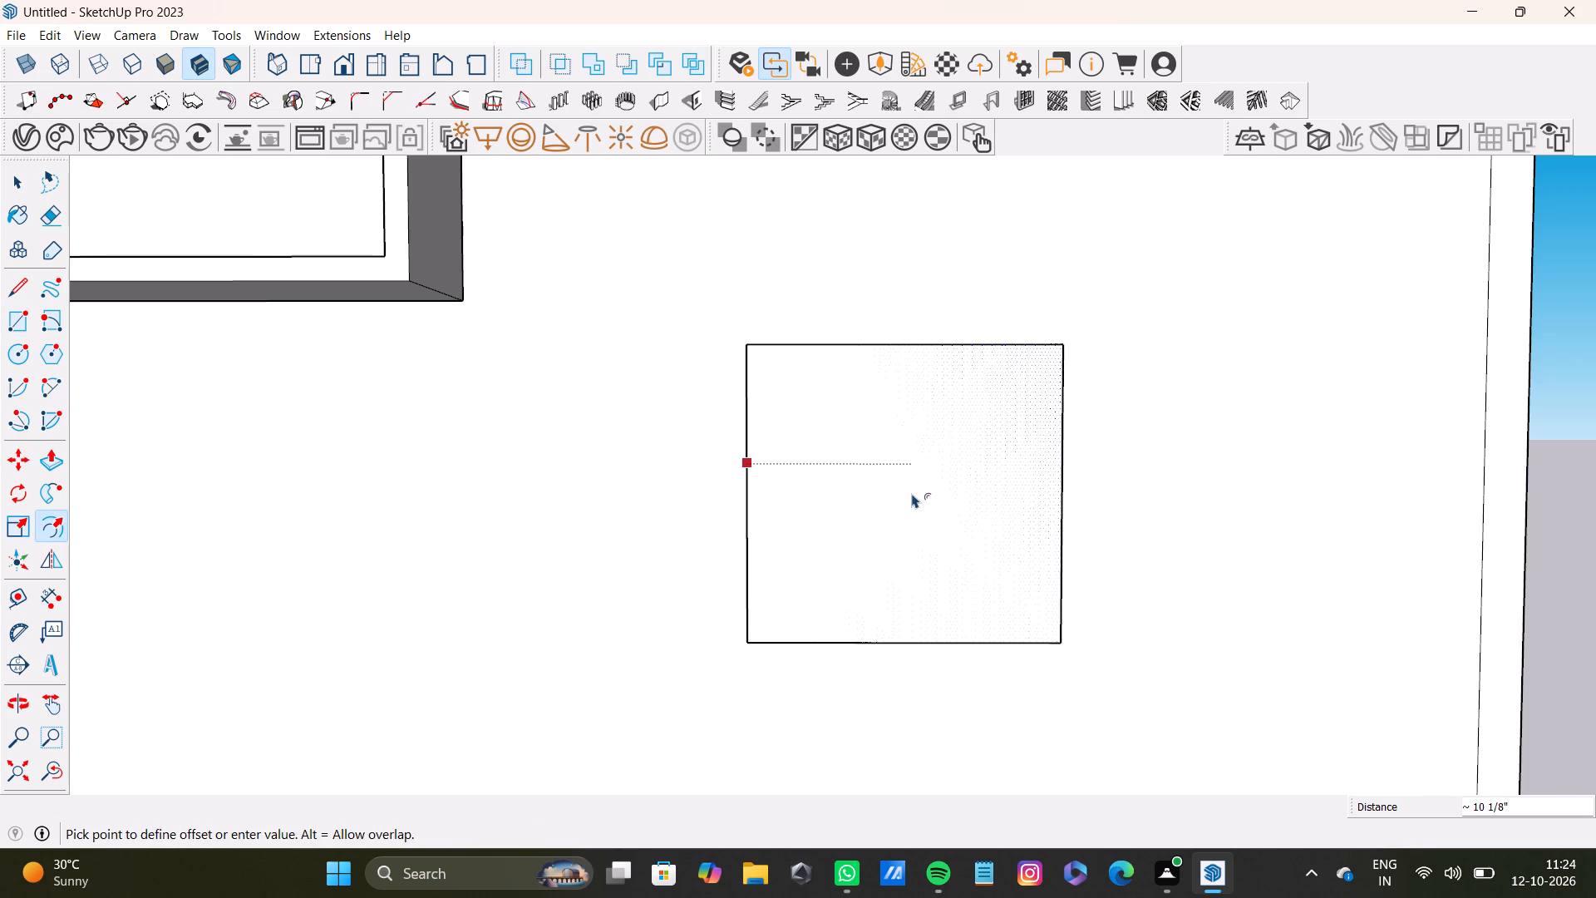
pyautogui.moveTo(912, 493); pyautogui.dragTo(908, 481)
pyautogui.moveTo(908, 481); pyautogui.dragTo(905, 480)
pyautogui.moveTo(905, 480); pyautogui.dragTo(905, 477)
pyautogui.moveTo(905, 477); pyautogui.dragTo(905, 475)
pyautogui.moveTo(905, 475); pyautogui.dragTo(853, 431)
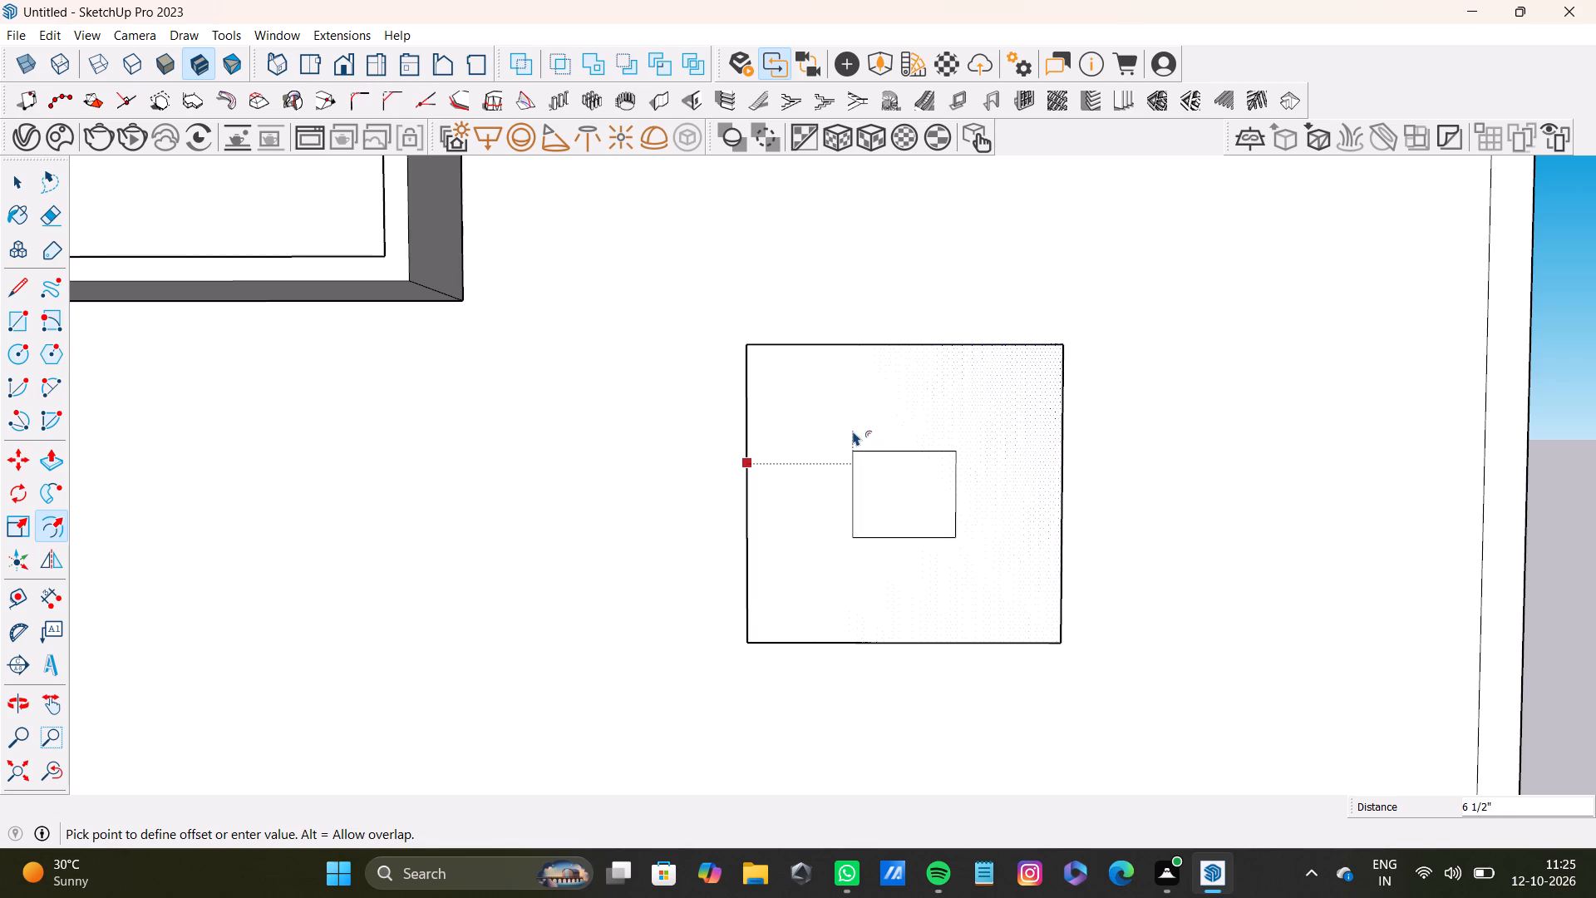
pyautogui.moveTo(853, 431); pyautogui.dragTo(771, 366)
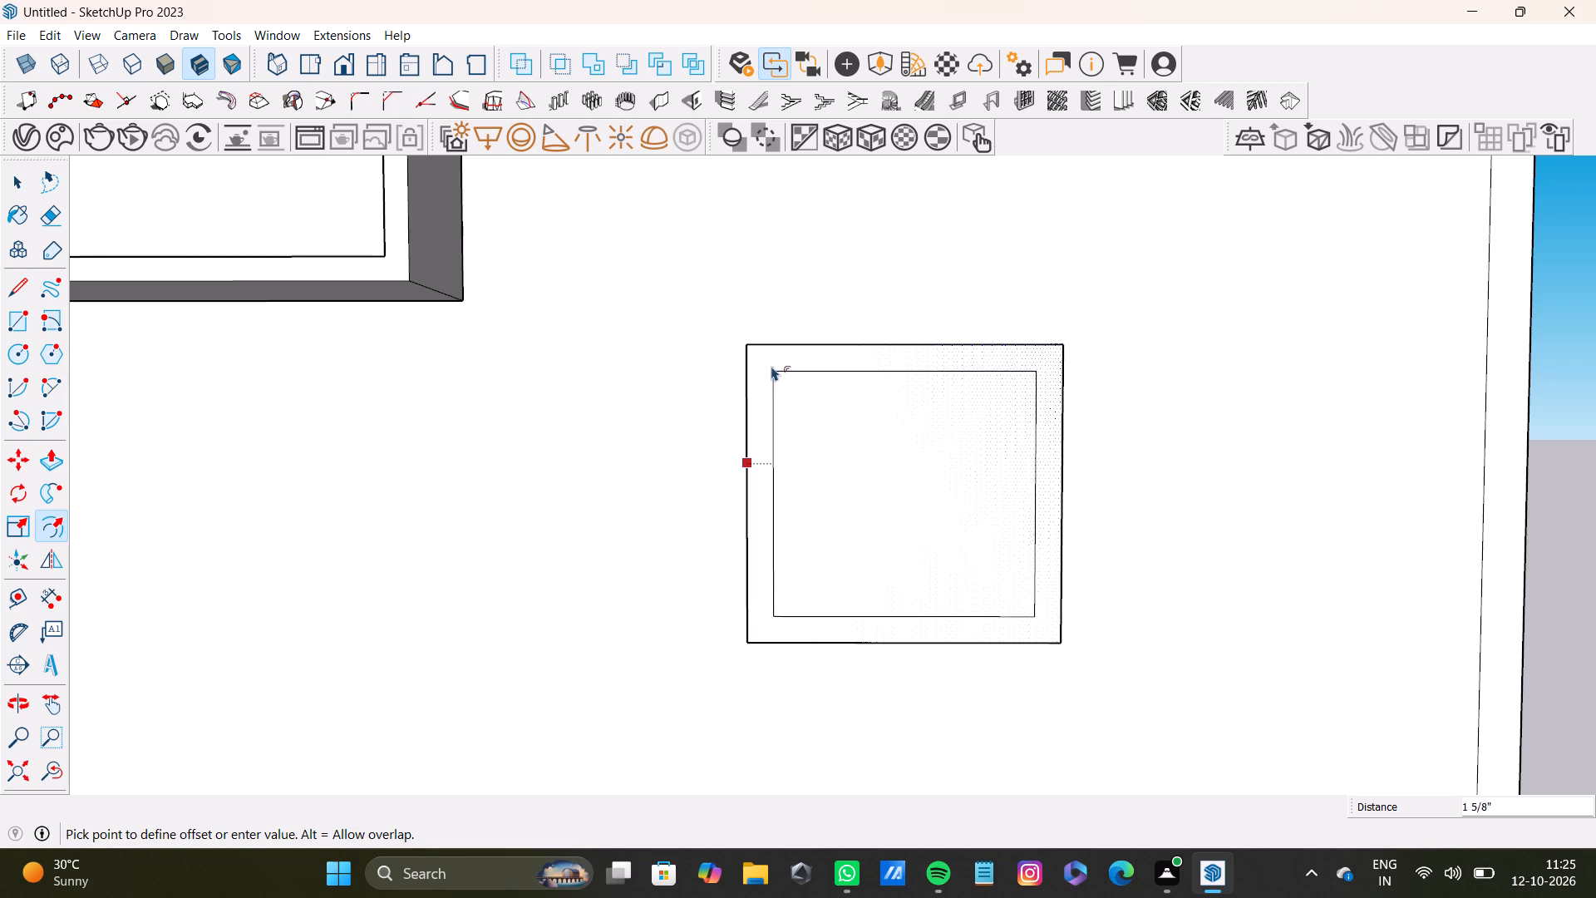
pyautogui.moveTo(771, 366); pyautogui.dragTo(763, 364)
pyautogui.press('space')
pyautogui.scroll(-9, 772, 390)
pyautogui.moveTo(786, 446); pyautogui.dragTo(788, 503, button='middle')
pyautogui.scroll(5, 802, 427)
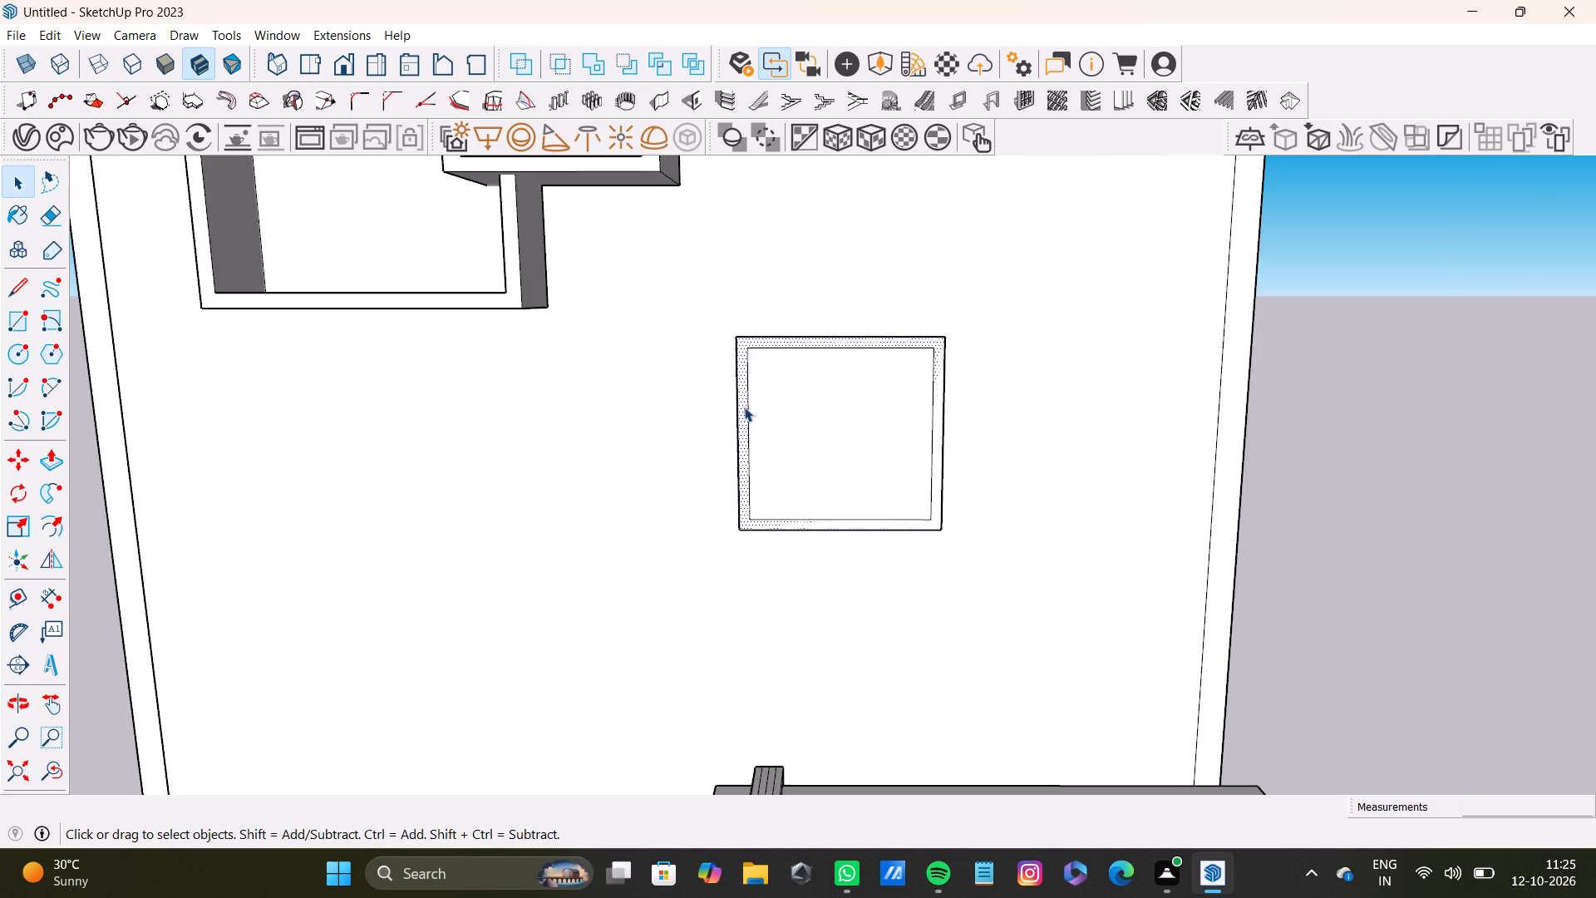
# Extrude the thin border of the near-square frame about 9 1/4" out from the wall panel with Push/Pull.
pyautogui.scroll(7, 744, 407)
pyautogui.click(744, 400)
pyautogui.press('p')
pyautogui.moveTo(744, 400); pyautogui.dragTo(717, 429)
pyautogui.scroll(-10, 717, 429)
pyautogui.moveTo(753, 483); pyautogui.dragTo(1175, 543, button='middle')
pyautogui.scroll(-3, 836, 434)
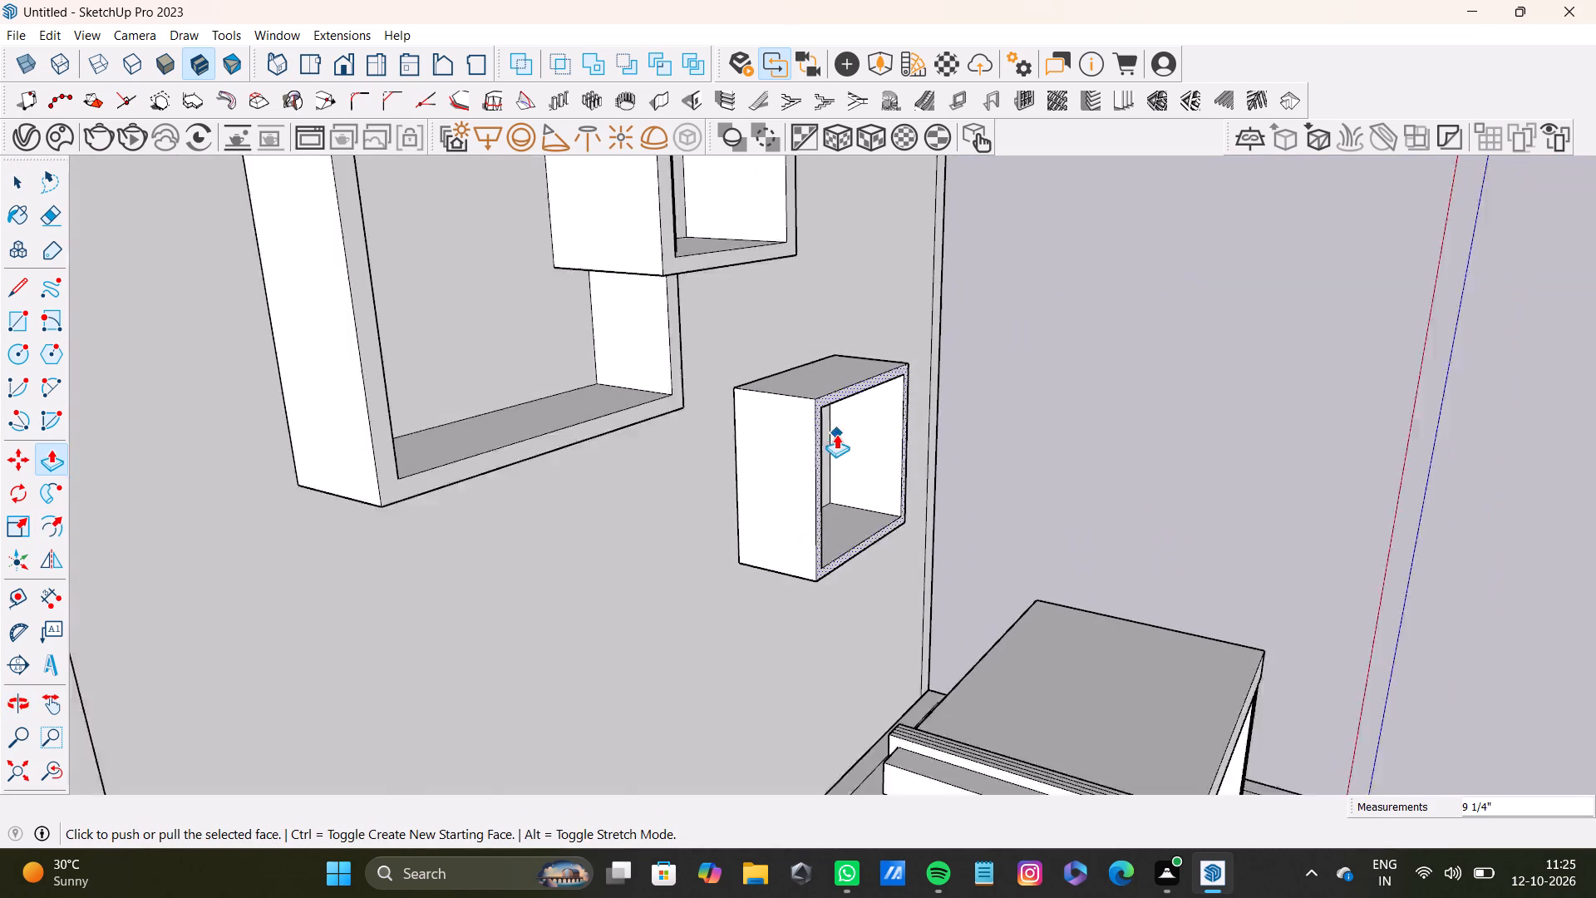
pyautogui.scroll(-6, 836, 434)
pyautogui.moveTo(869, 472); pyautogui.dragTo(654, 464, button='middle')
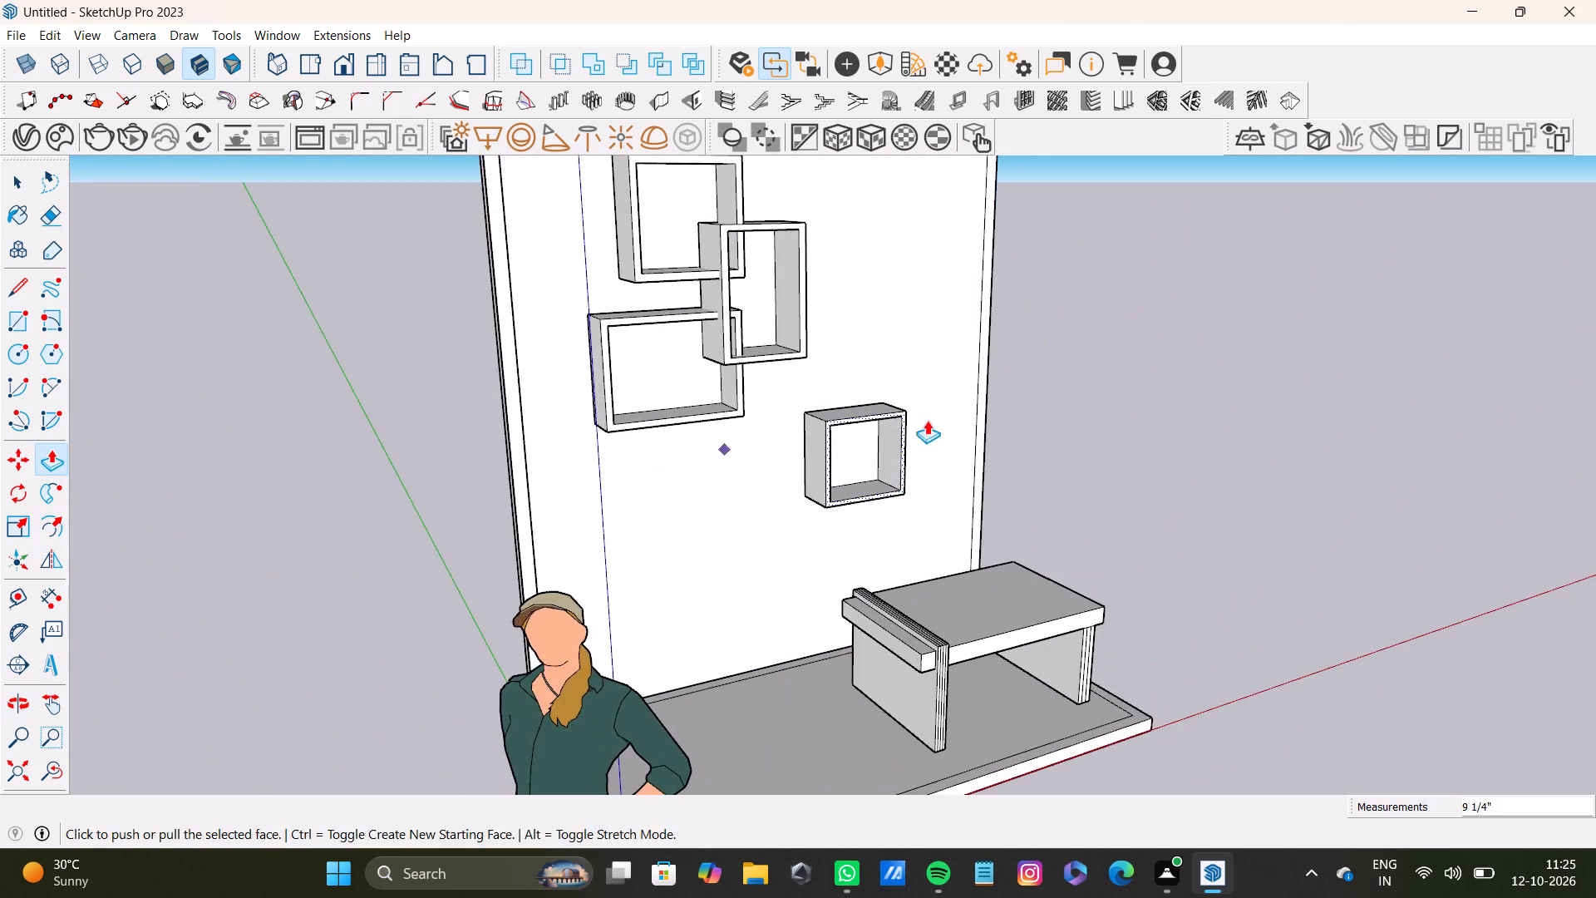
# Move the near-square box frame about 1' 11 5/8" so its upper corner overlaps the landscape frame's lower corner, below the portrait frame.
pyautogui.press('space')
pyautogui.scroll(-4, 928, 419)
pyautogui.moveTo(1165, 525); pyautogui.dragTo(894, 494, button='middle')
pyautogui.press('space')
pyautogui.scroll(4, 908, 437)
pyautogui.moveTo(835, 397); pyautogui.dragTo(977, 541)
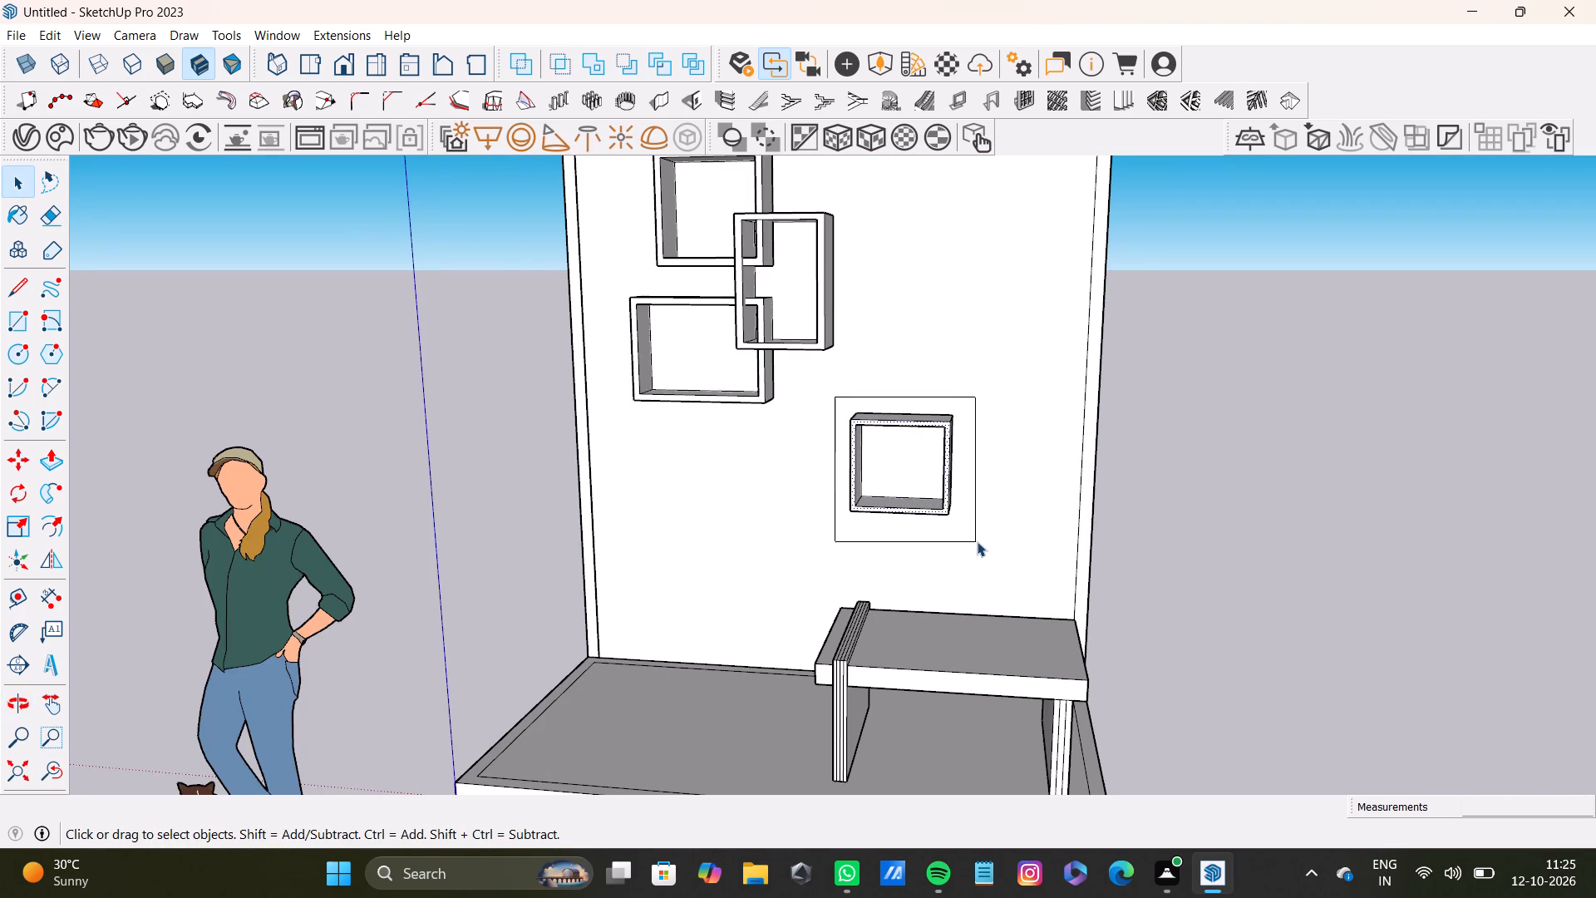
pyautogui.moveTo(977, 541); pyautogui.dragTo(978, 542)
pyautogui.press('m')
pyautogui.scroll(6, 852, 510)
pyautogui.moveTo(829, 518); pyautogui.dragTo(953, 496, button='middle')
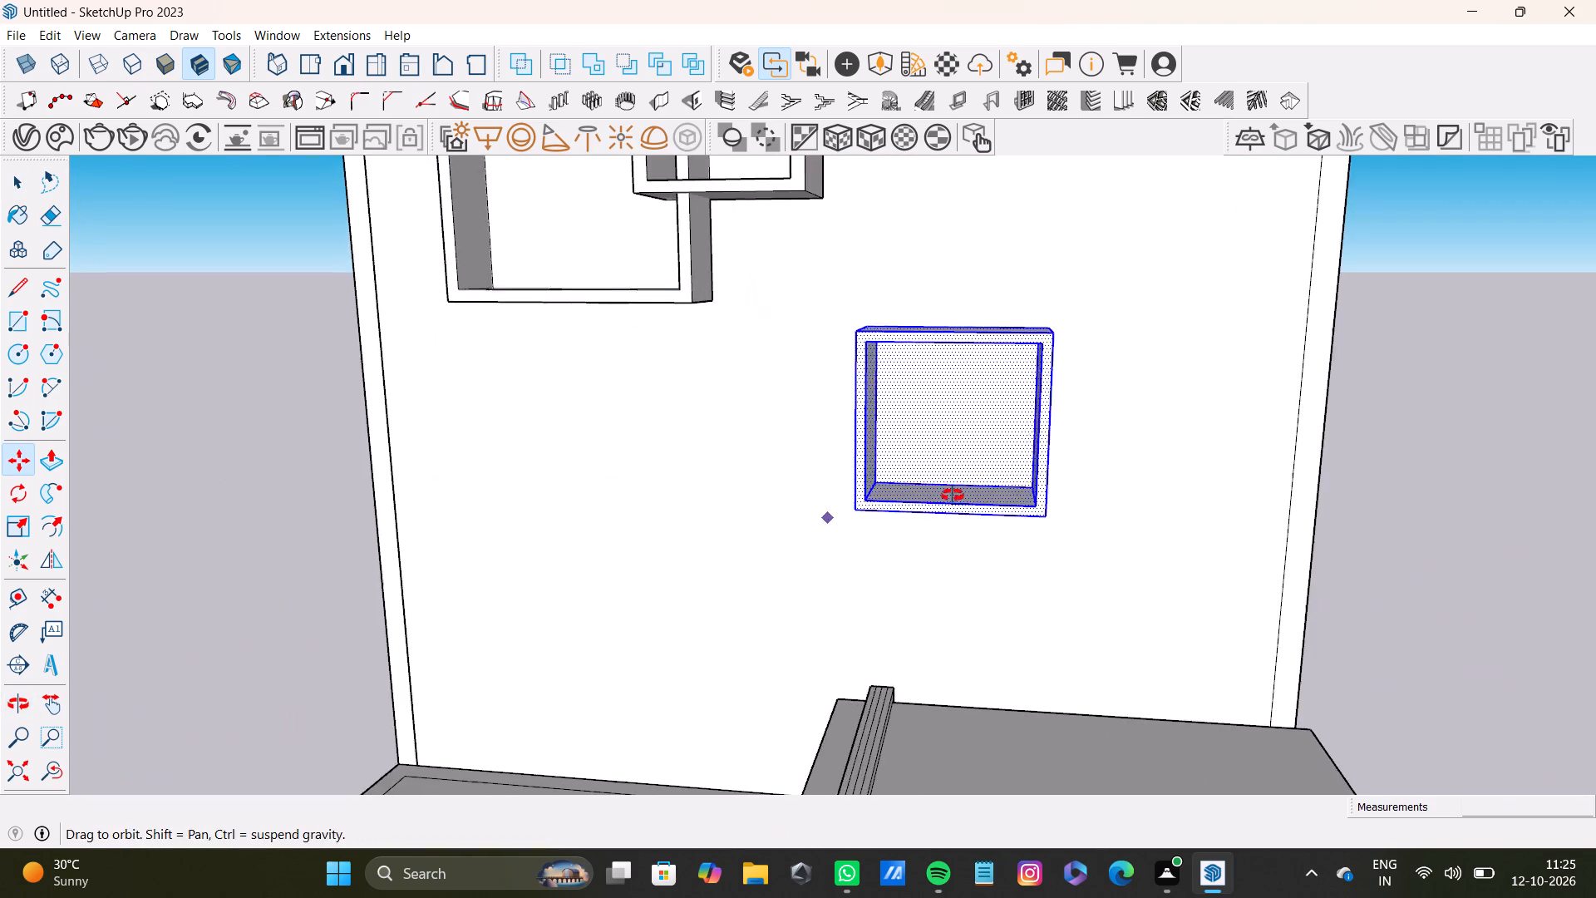
pyautogui.moveTo(953, 496); pyautogui.dragTo(1086, 495, button='middle')
pyautogui.click(826, 496)
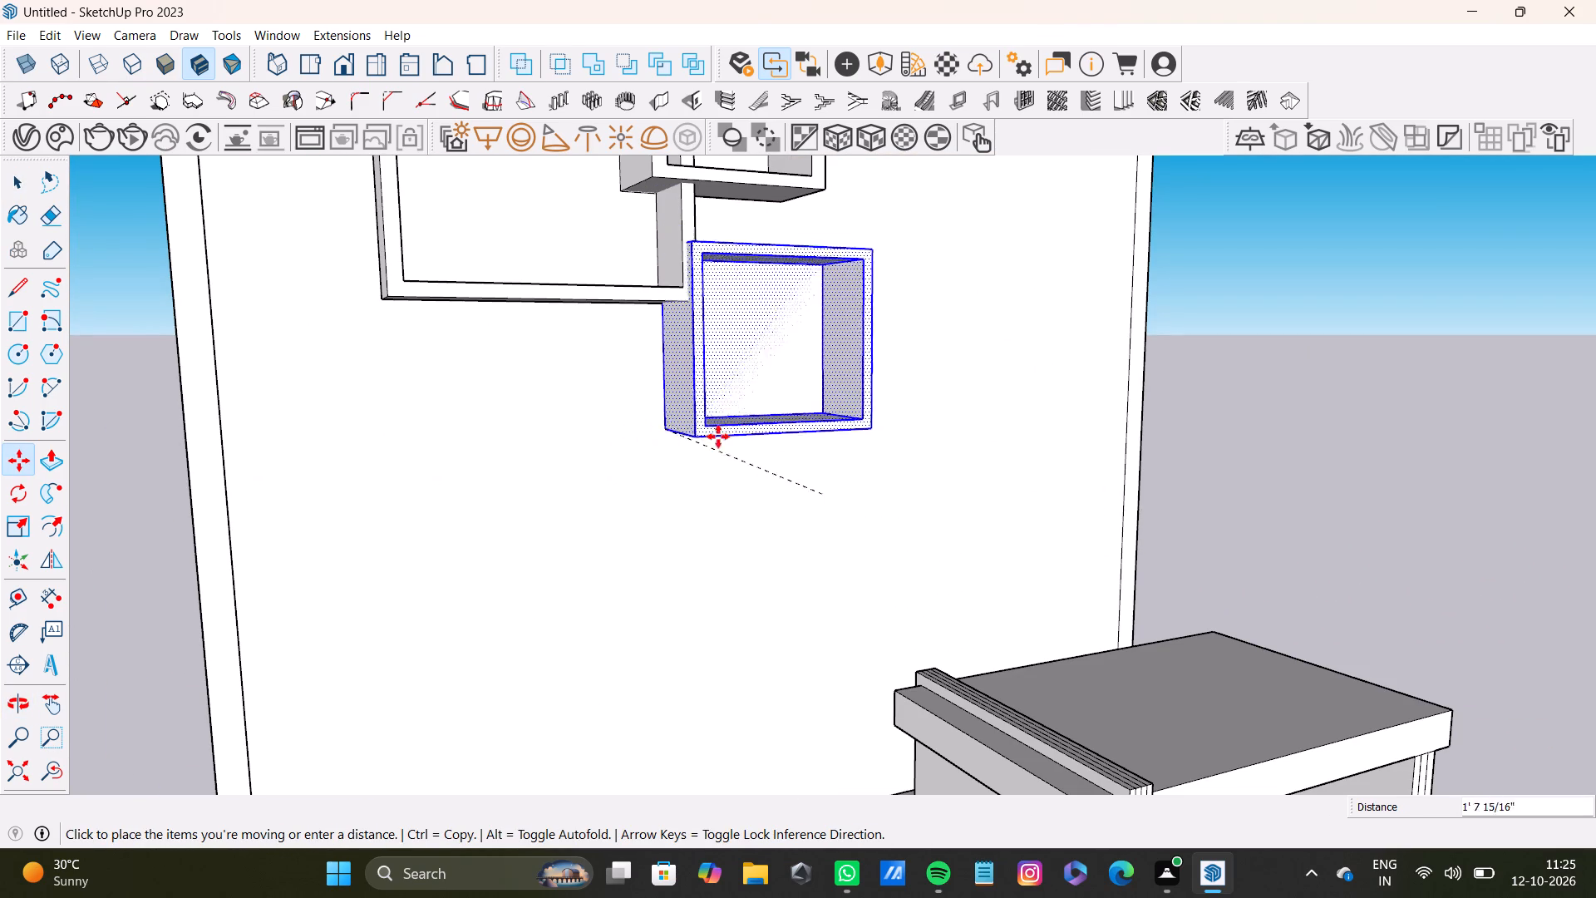
pyautogui.moveTo(811, 441); pyautogui.dragTo(700, 483, button='middle')
pyautogui.scroll(-8, 682, 369)
pyautogui.moveTo(717, 406); pyautogui.dragTo(702, 459, button='middle')
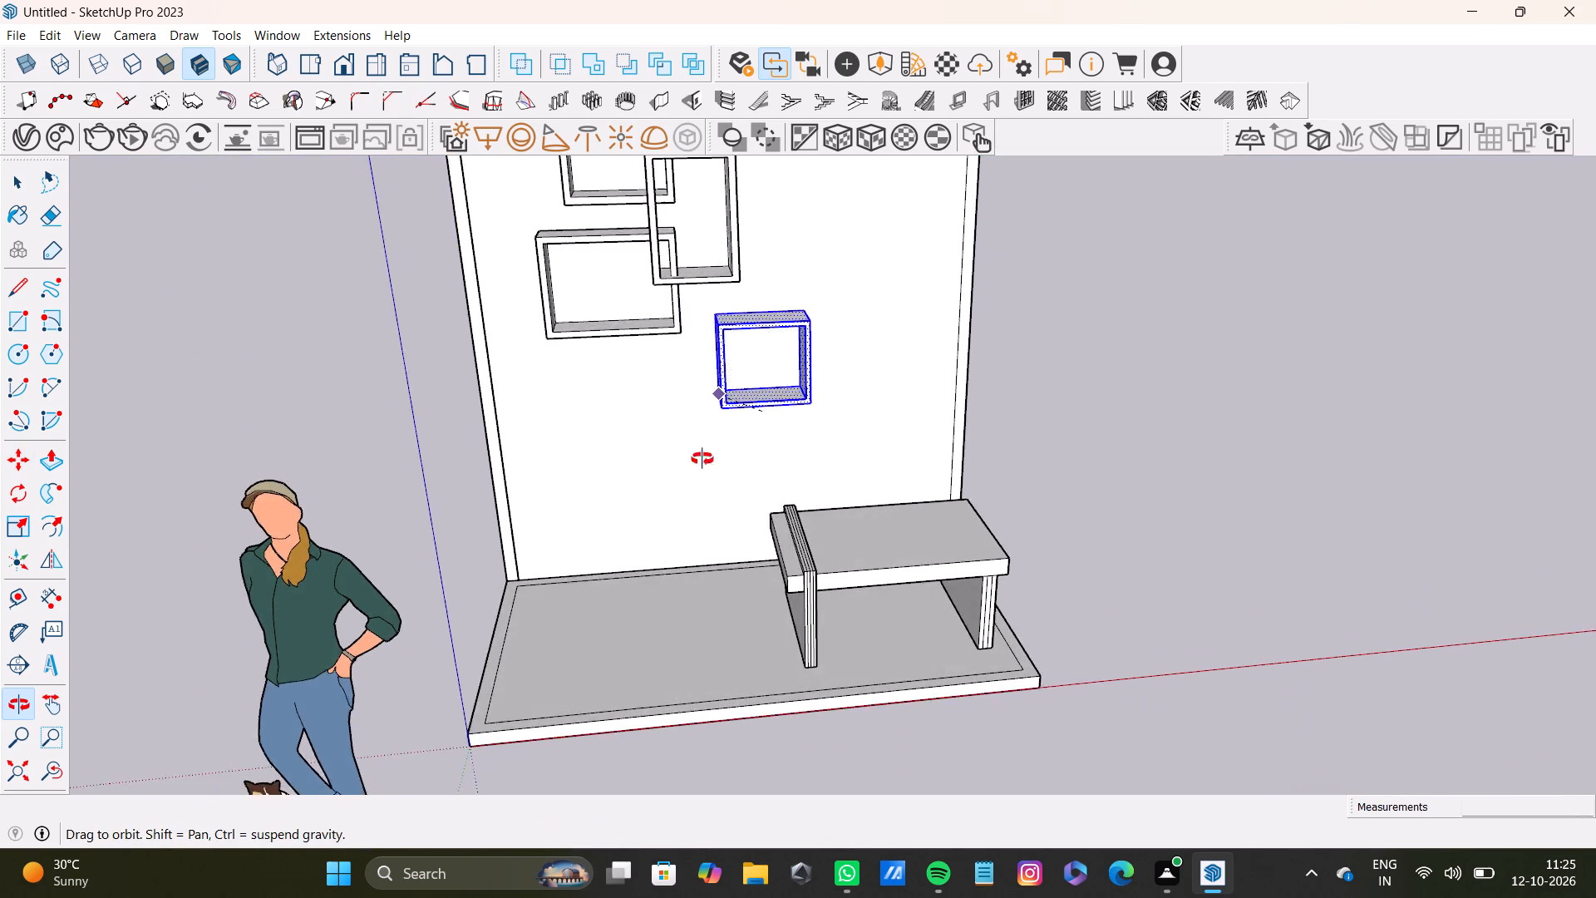
pyautogui.moveTo(702, 459); pyautogui.dragTo(682, 390, button='middle')
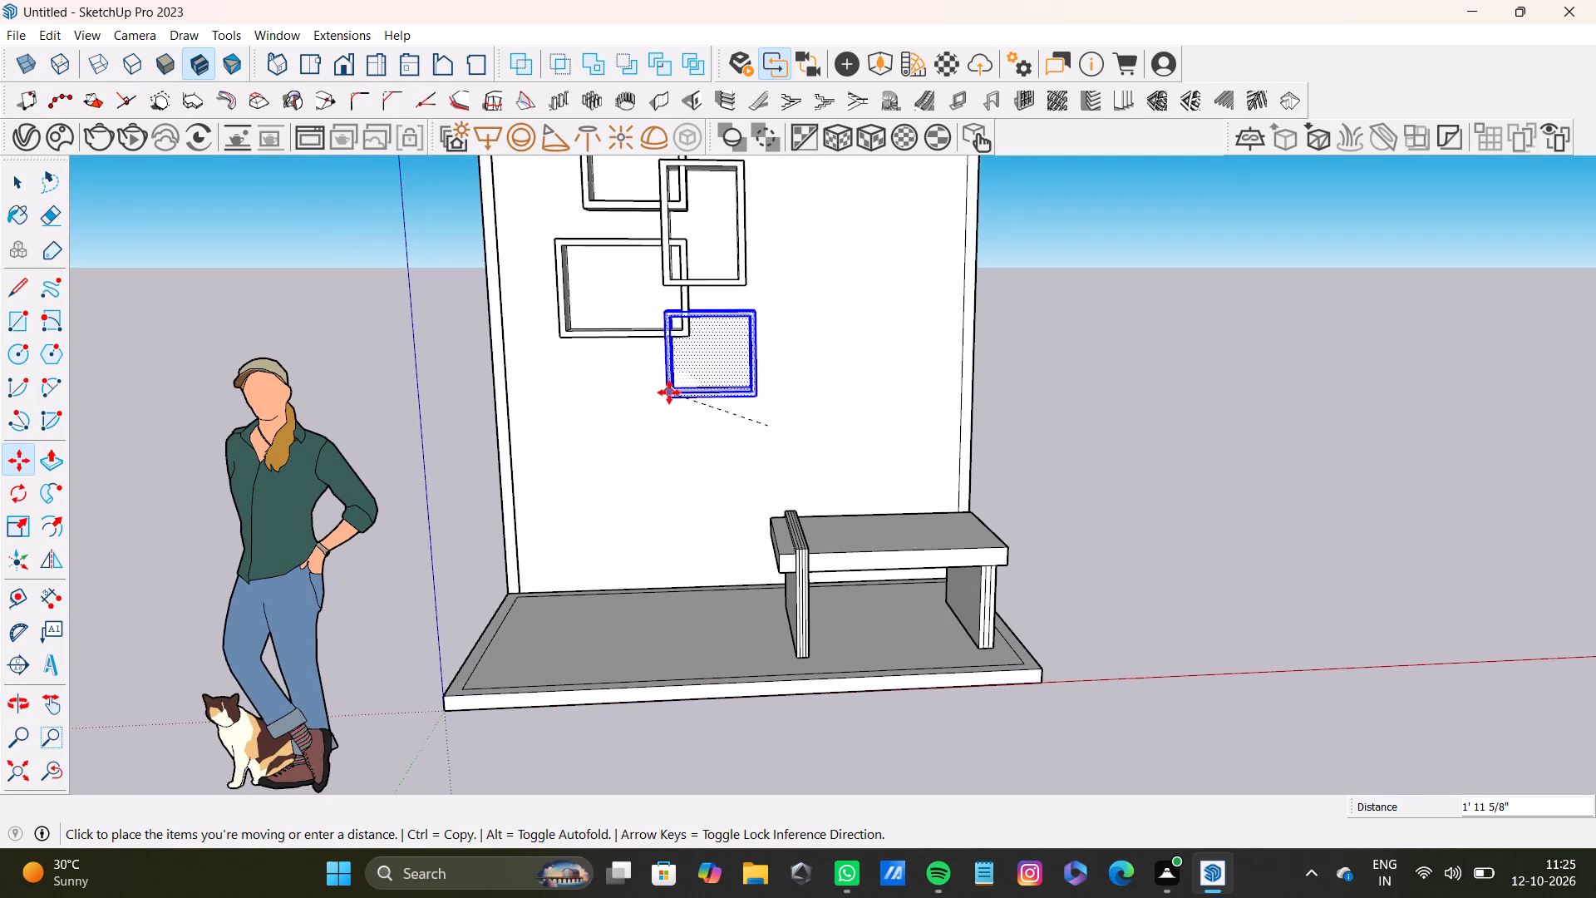
pyautogui.click(669, 392)
pyautogui.scroll(-1, 740, 447)
pyautogui.moveTo(740, 447); pyautogui.dragTo(669, 436, button='middle')
pyautogui.scroll(-5, 669, 436)
pyautogui.moveTo(667, 435); pyautogui.dragTo(858, 467, button='middle')
pyautogui.press('space')
pyautogui.scroll(3, 883, 430)
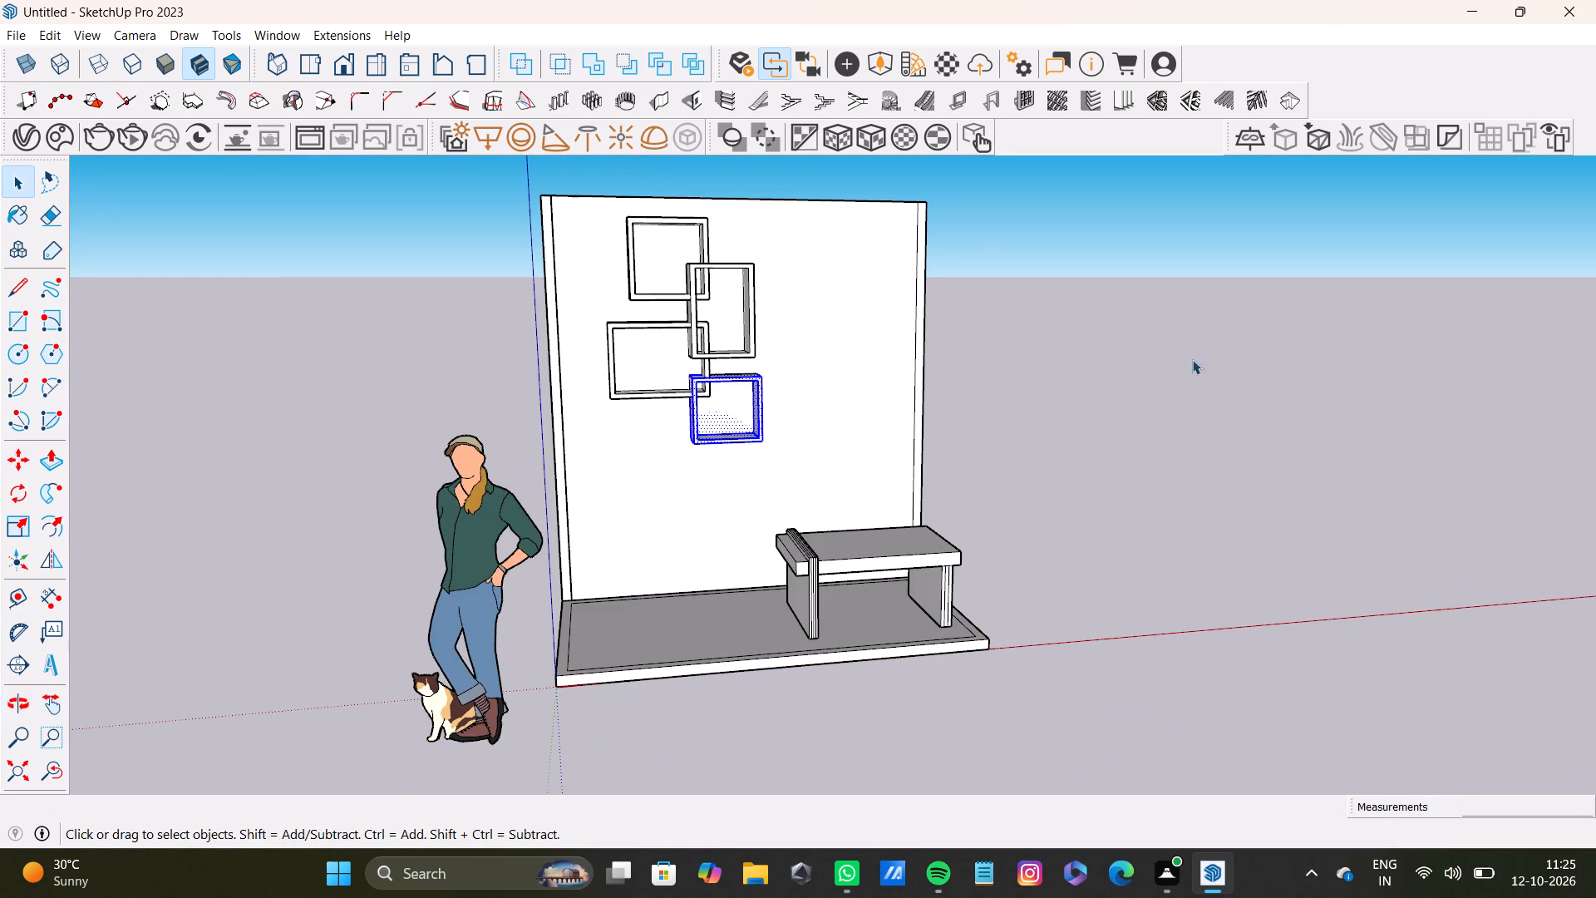
pyautogui.click(1201, 332)
# Examine the arrangement of the four overlapping box frames on the wall panel from several angles.
pyautogui.scroll(5, 756, 378)
pyautogui.moveTo(566, 456); pyautogui.dragTo(758, 464, button='middle')
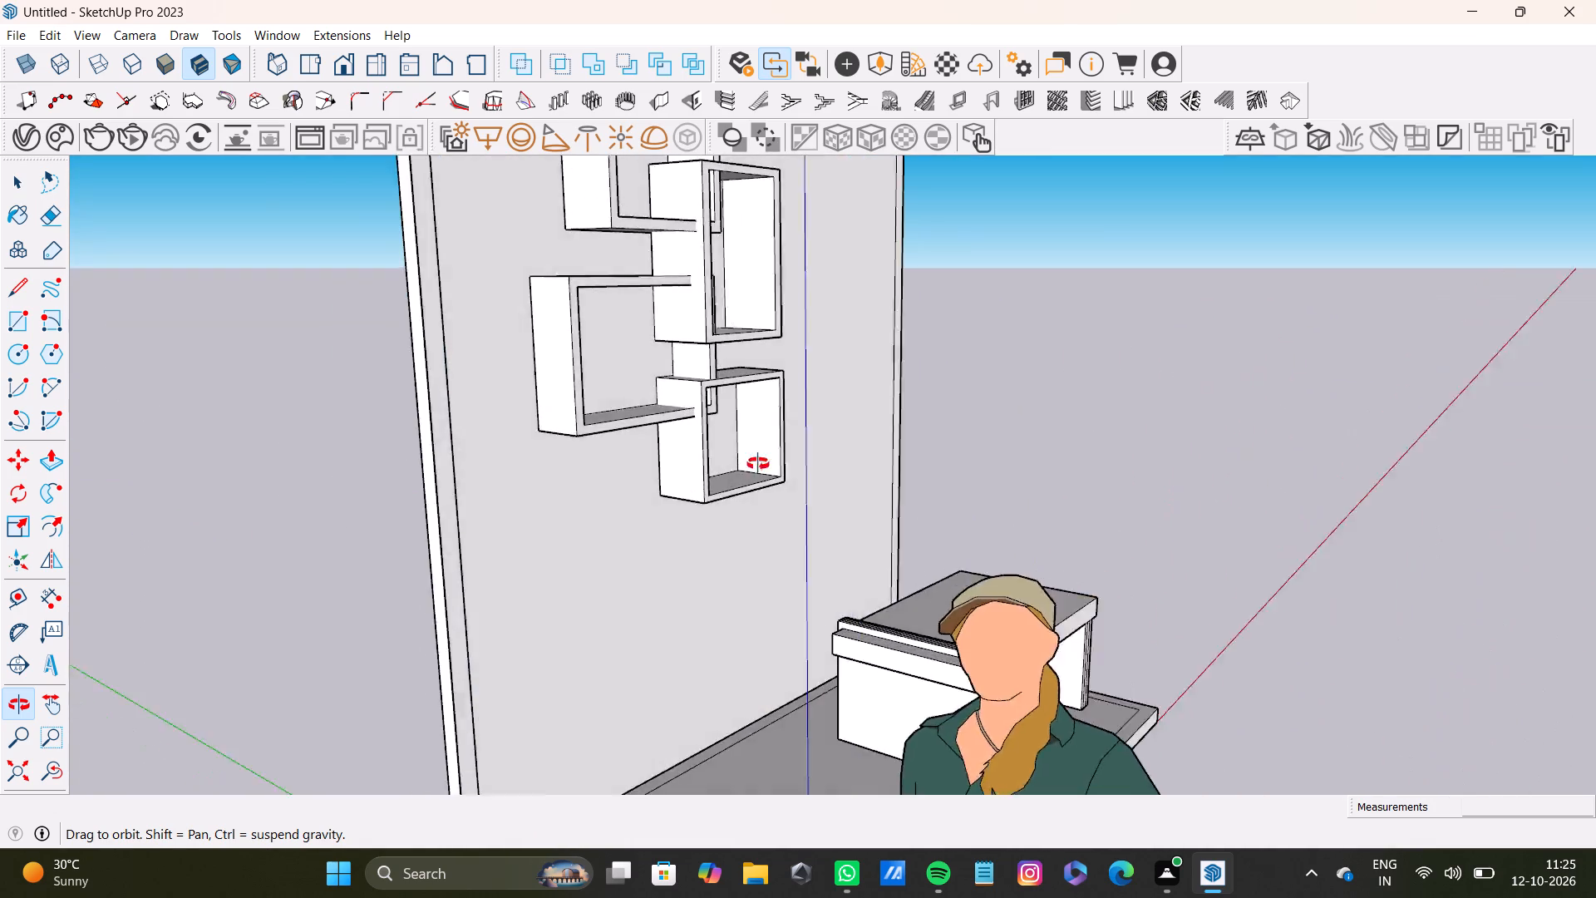
pyautogui.moveTo(758, 464); pyautogui.dragTo(494, 548, button='middle')
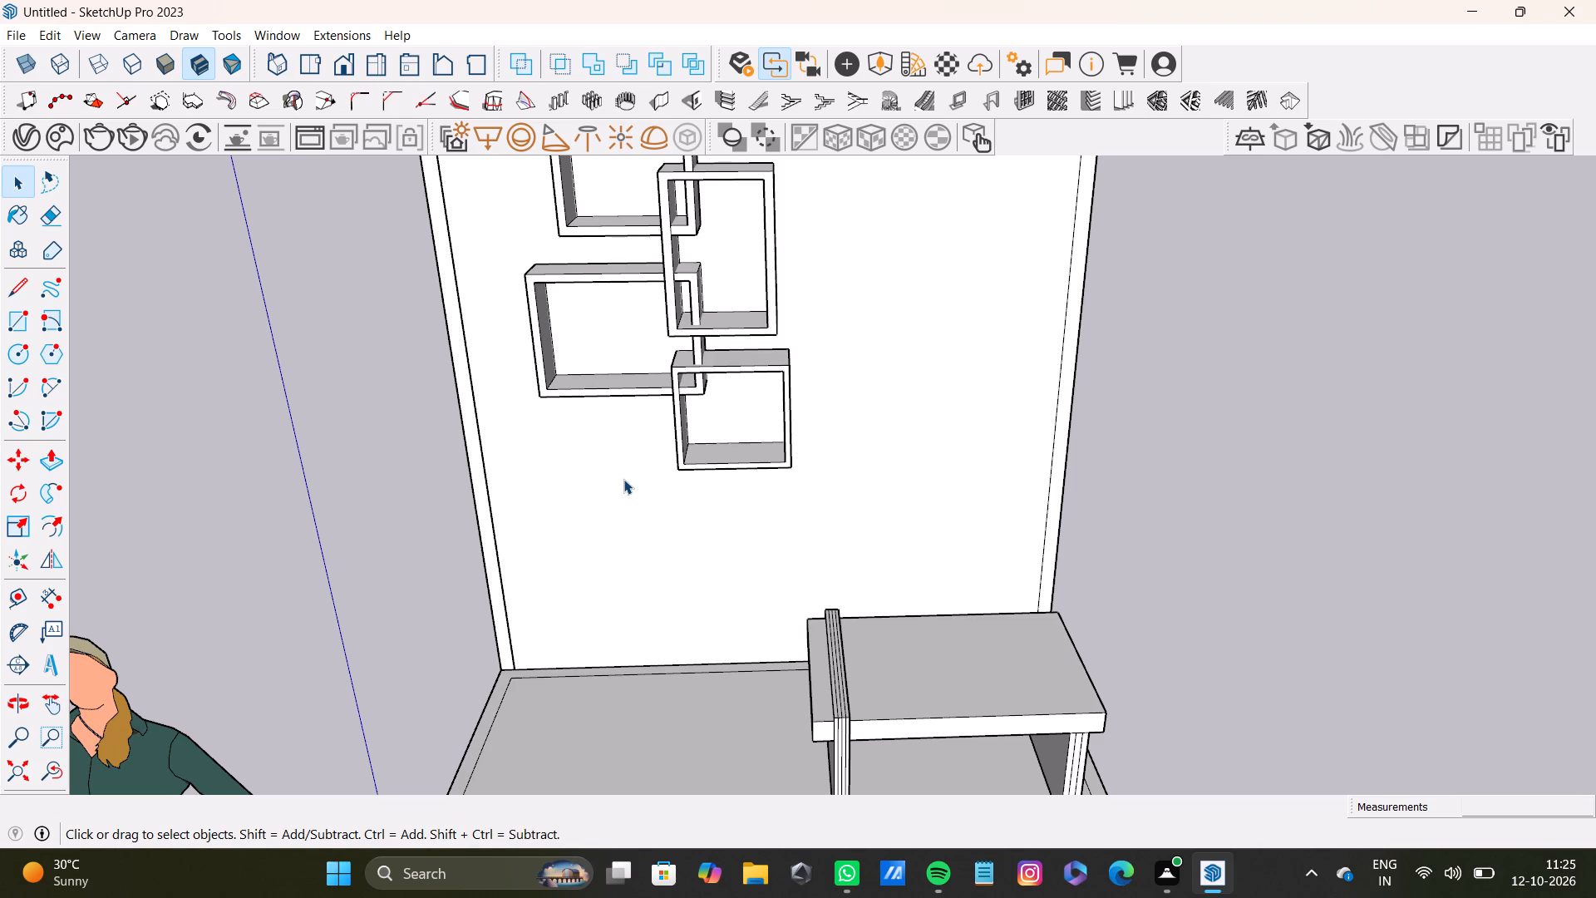
pyautogui.scroll(-20, 781, 481)
pyautogui.scroll(-3, 781, 481)
pyautogui.moveTo(754, 492); pyautogui.dragTo(884, 382, button='middle')
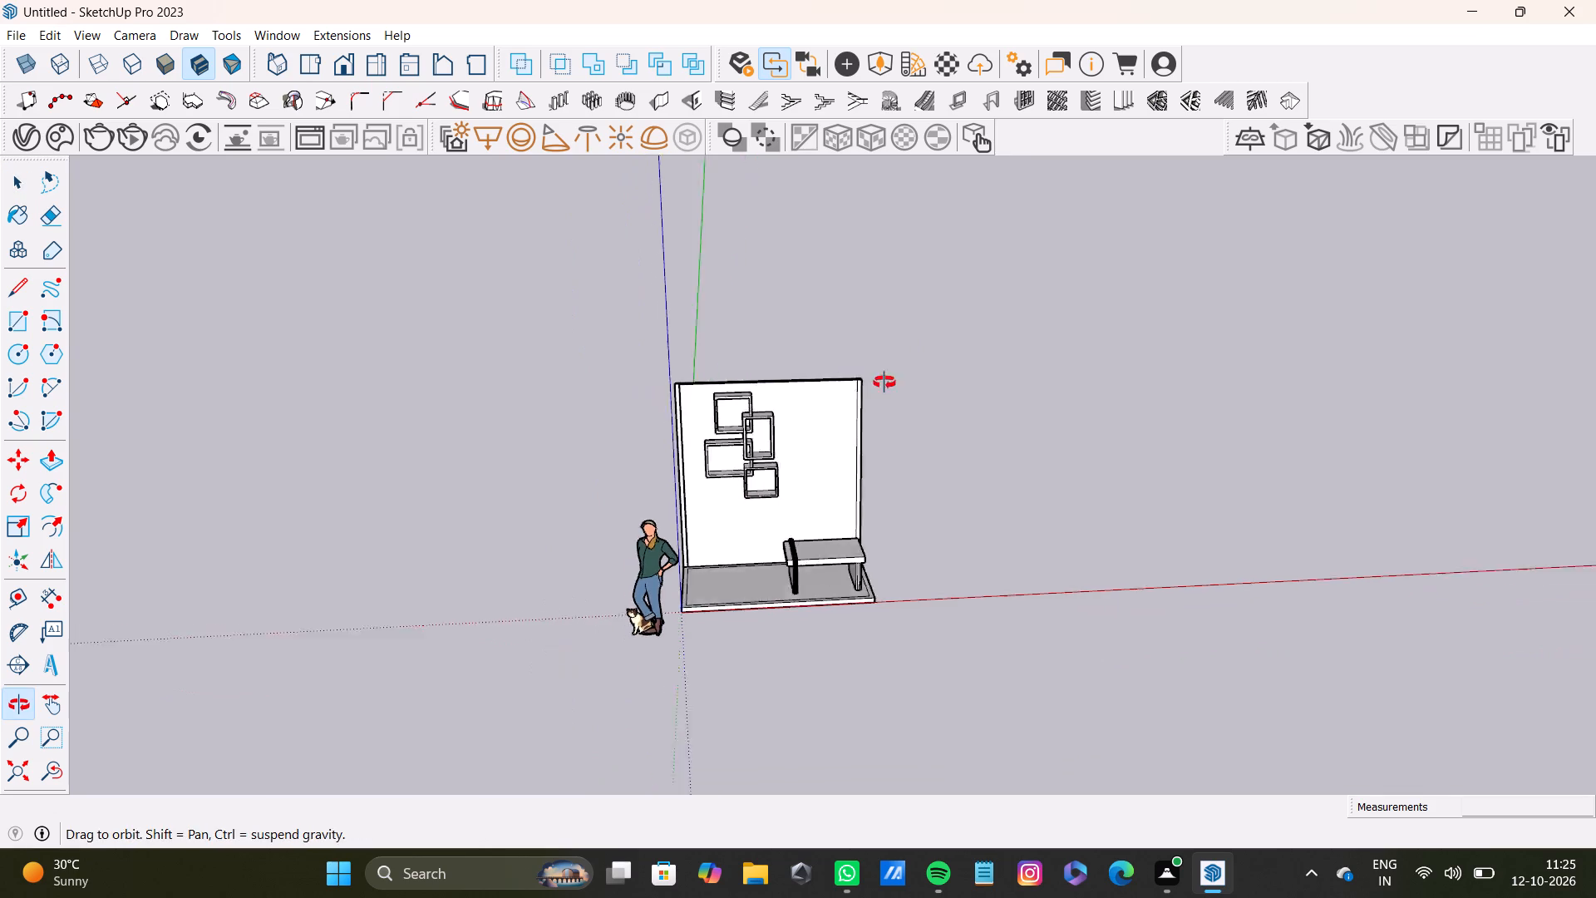
pyautogui.moveTo(884, 382); pyautogui.dragTo(998, 366, button='middle')
pyautogui.scroll(9, 788, 469)
pyautogui.moveTo(773, 464); pyautogui.dragTo(499, 452, button='middle')
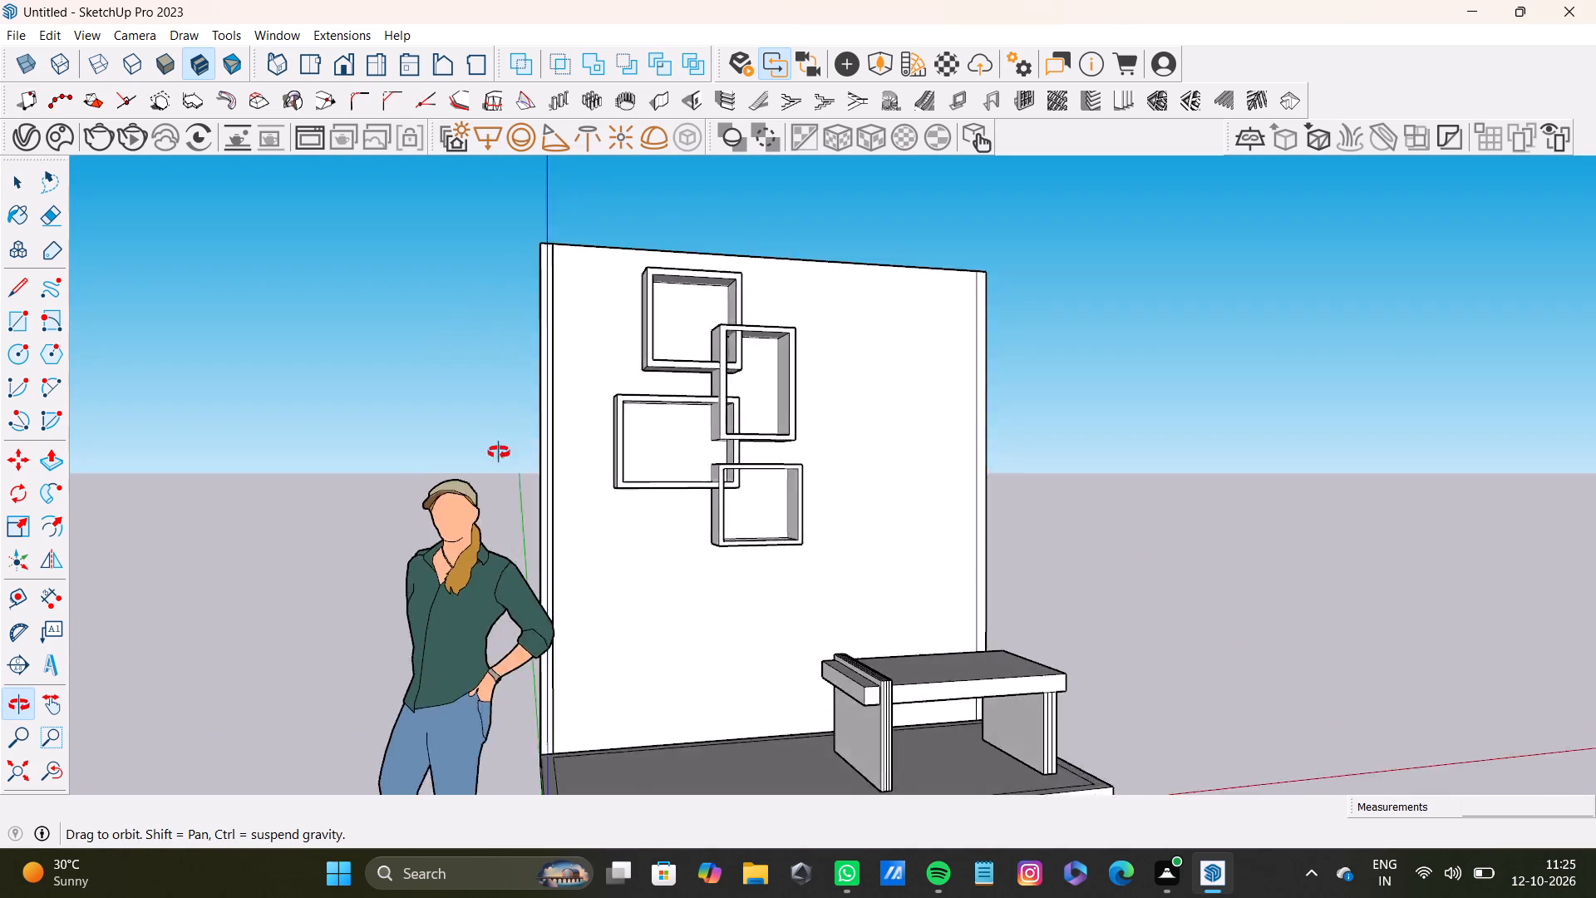
pyautogui.moveTo(499, 452); pyautogui.dragTo(439, 446, button='middle')
pyautogui.scroll(8, 625, 377)
pyautogui.scroll(-7, 809, 398)
pyautogui.keyDown('shift'); pyautogui.moveTo(842, 464); pyautogui.dragTo(789, 473, button='middle'); pyautogui.keyUp('shift')
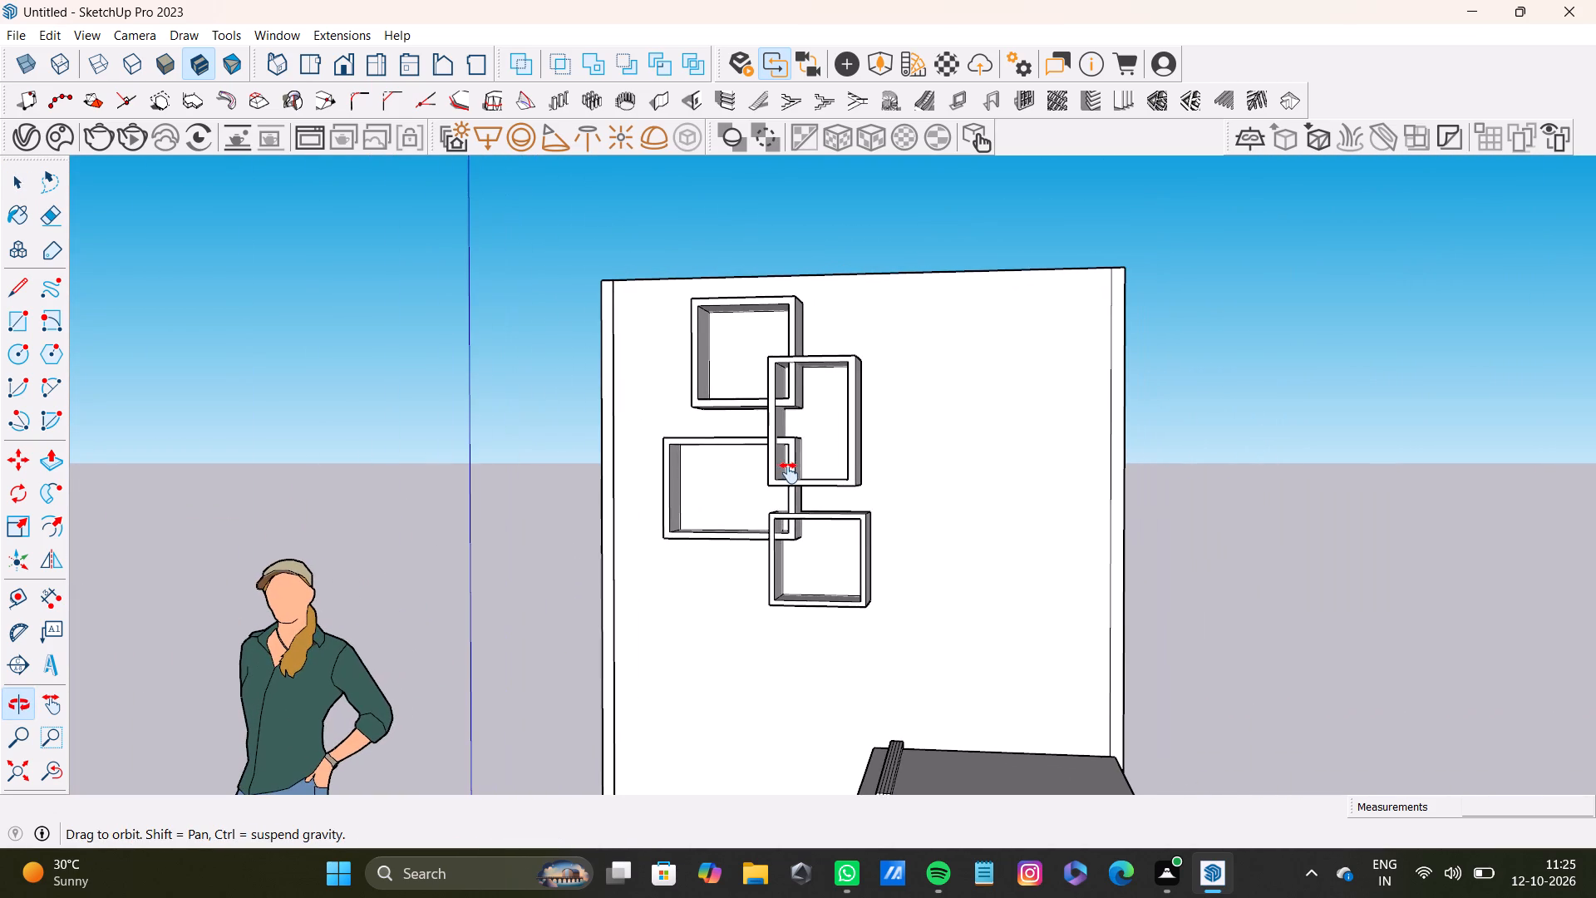
pyautogui.keyDown('shift'); pyautogui.moveTo(789, 473); pyautogui.dragTo(823, 491, button='middle'); pyautogui.keyUp('shift')
# Add two horizontal guides on the wall panel, one about 1' 11 9/16" below its top edge and another about 3' 8 7/16" lower.
pyautogui.press('t')
pyautogui.scroll(4, 851, 315)
pyautogui.click(913, 250)
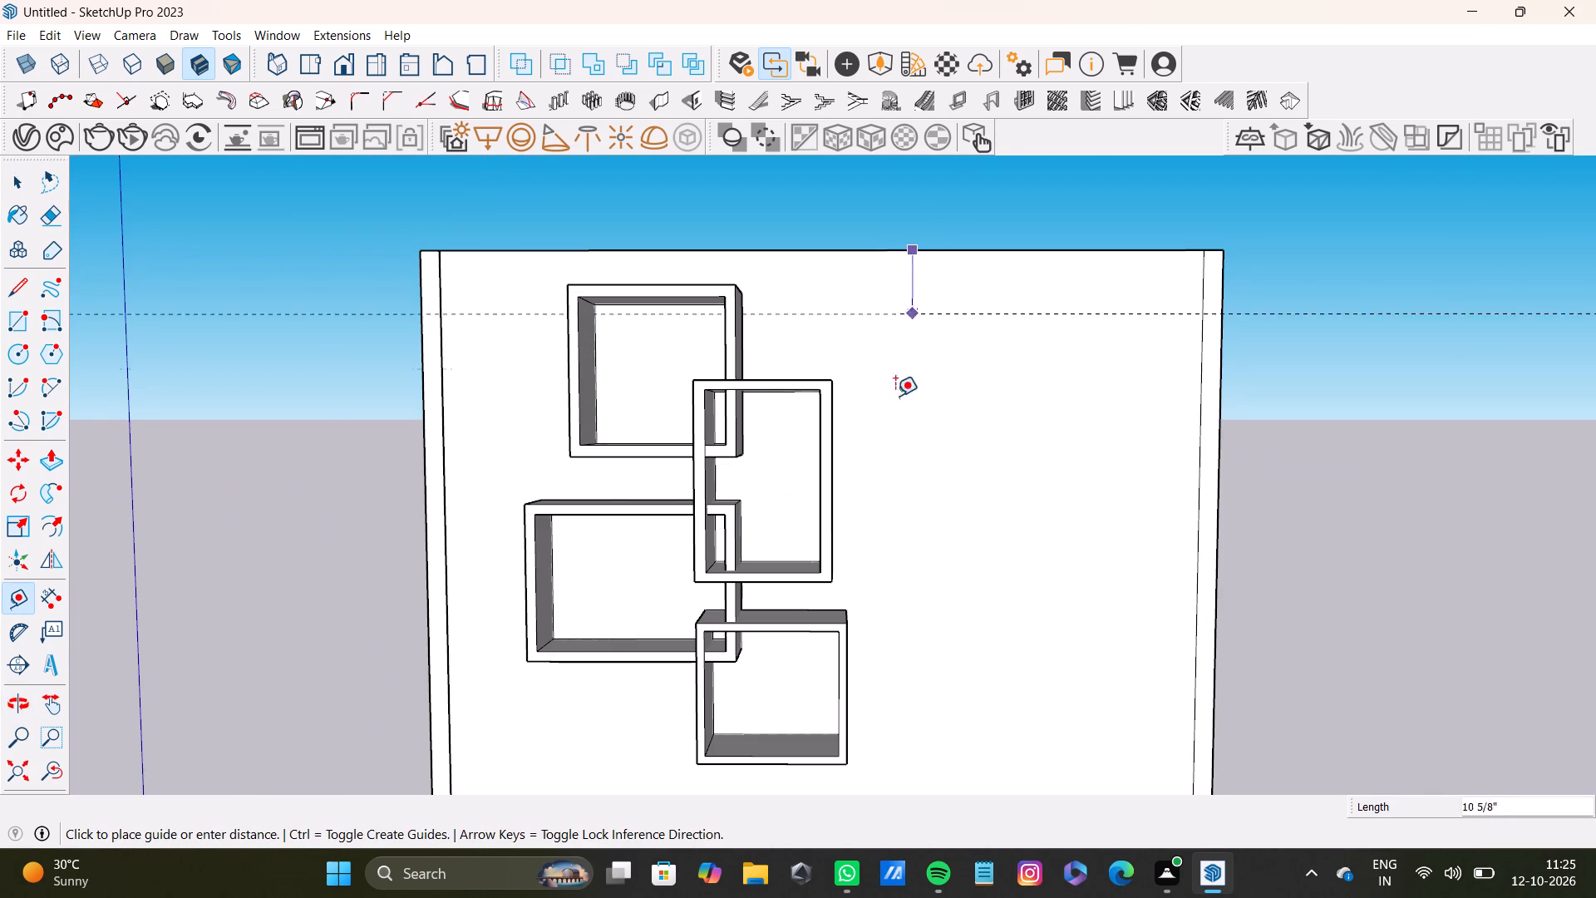
pyautogui.moveTo(1004, 498); pyautogui.dragTo(852, 432, button='middle')
pyautogui.moveTo(857, 437); pyautogui.dragTo(987, 525, button='middle')
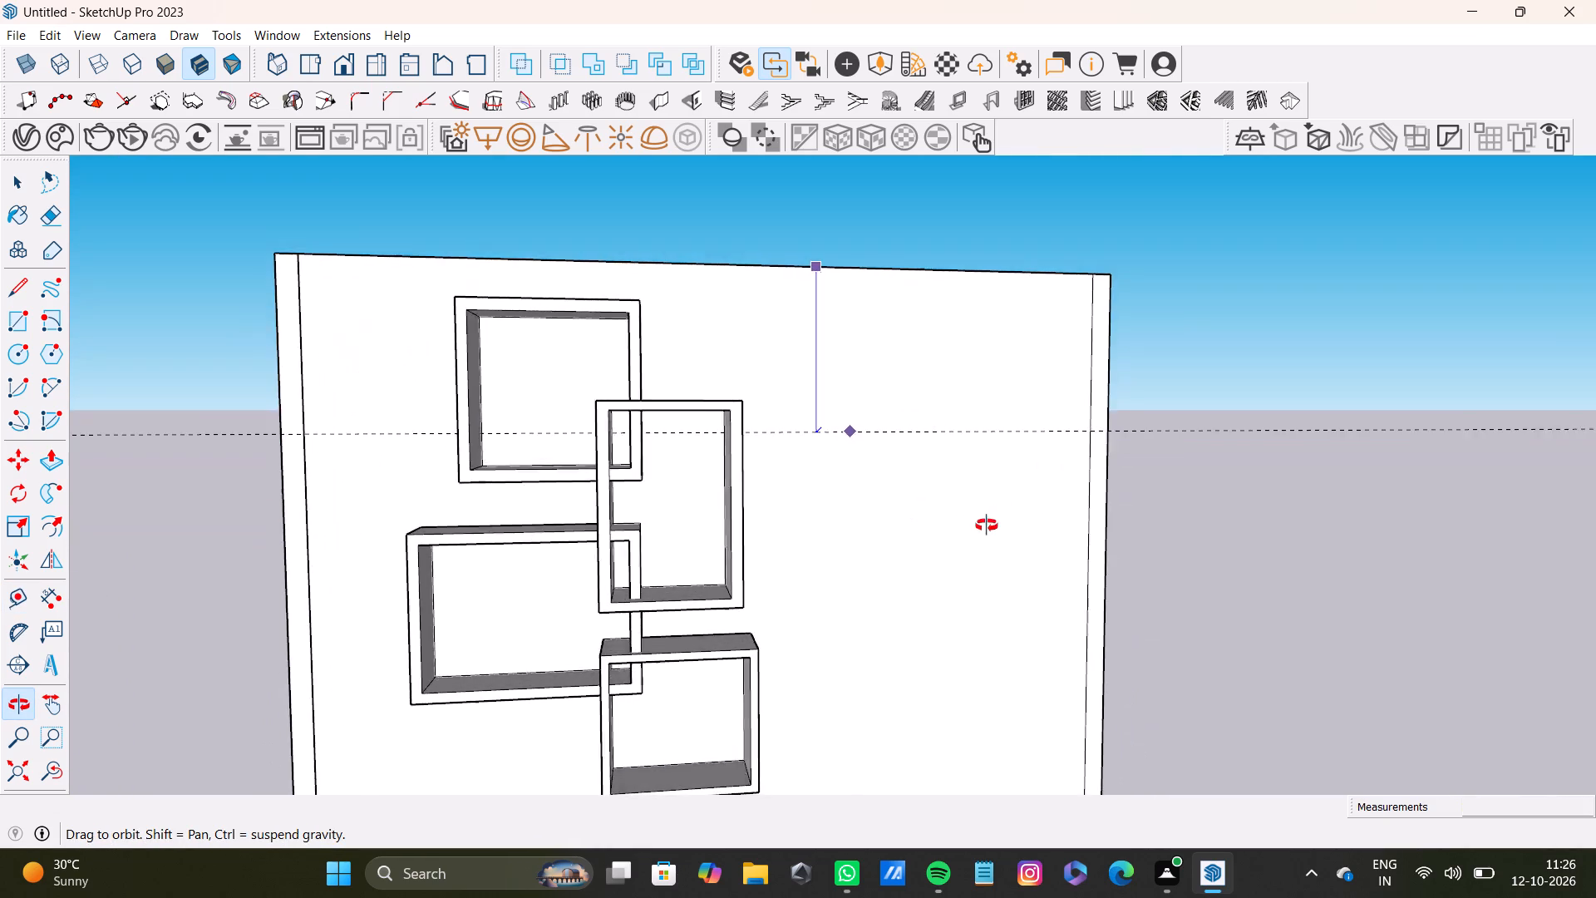
pyautogui.moveTo(987, 525); pyautogui.dragTo(813, 464, button='middle')
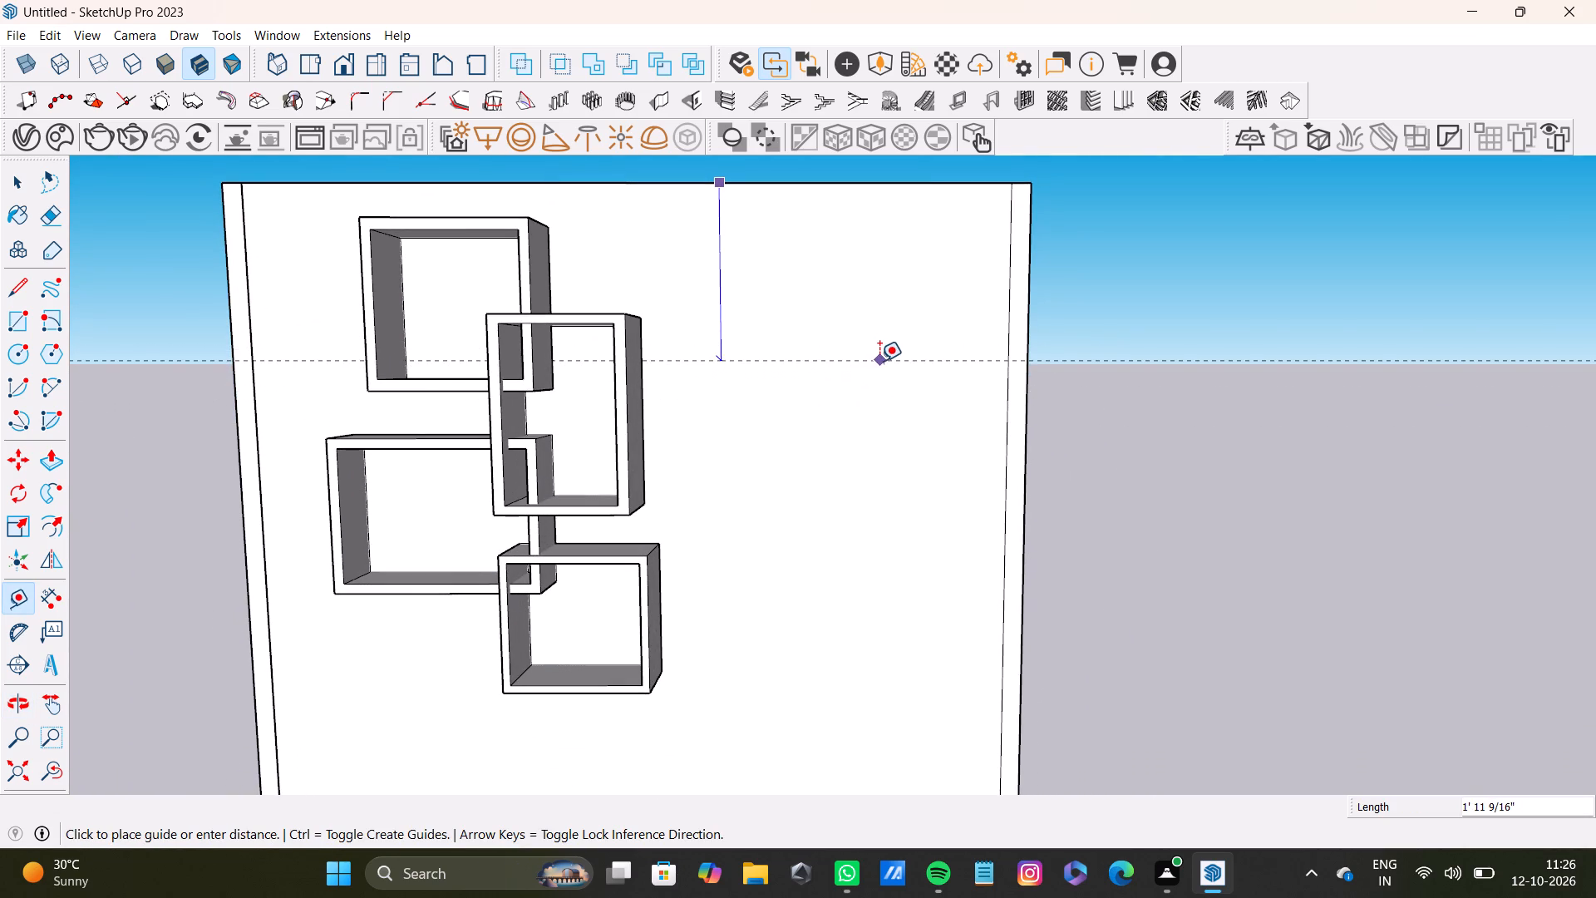
pyautogui.click(879, 361)
pyautogui.click(823, 358)
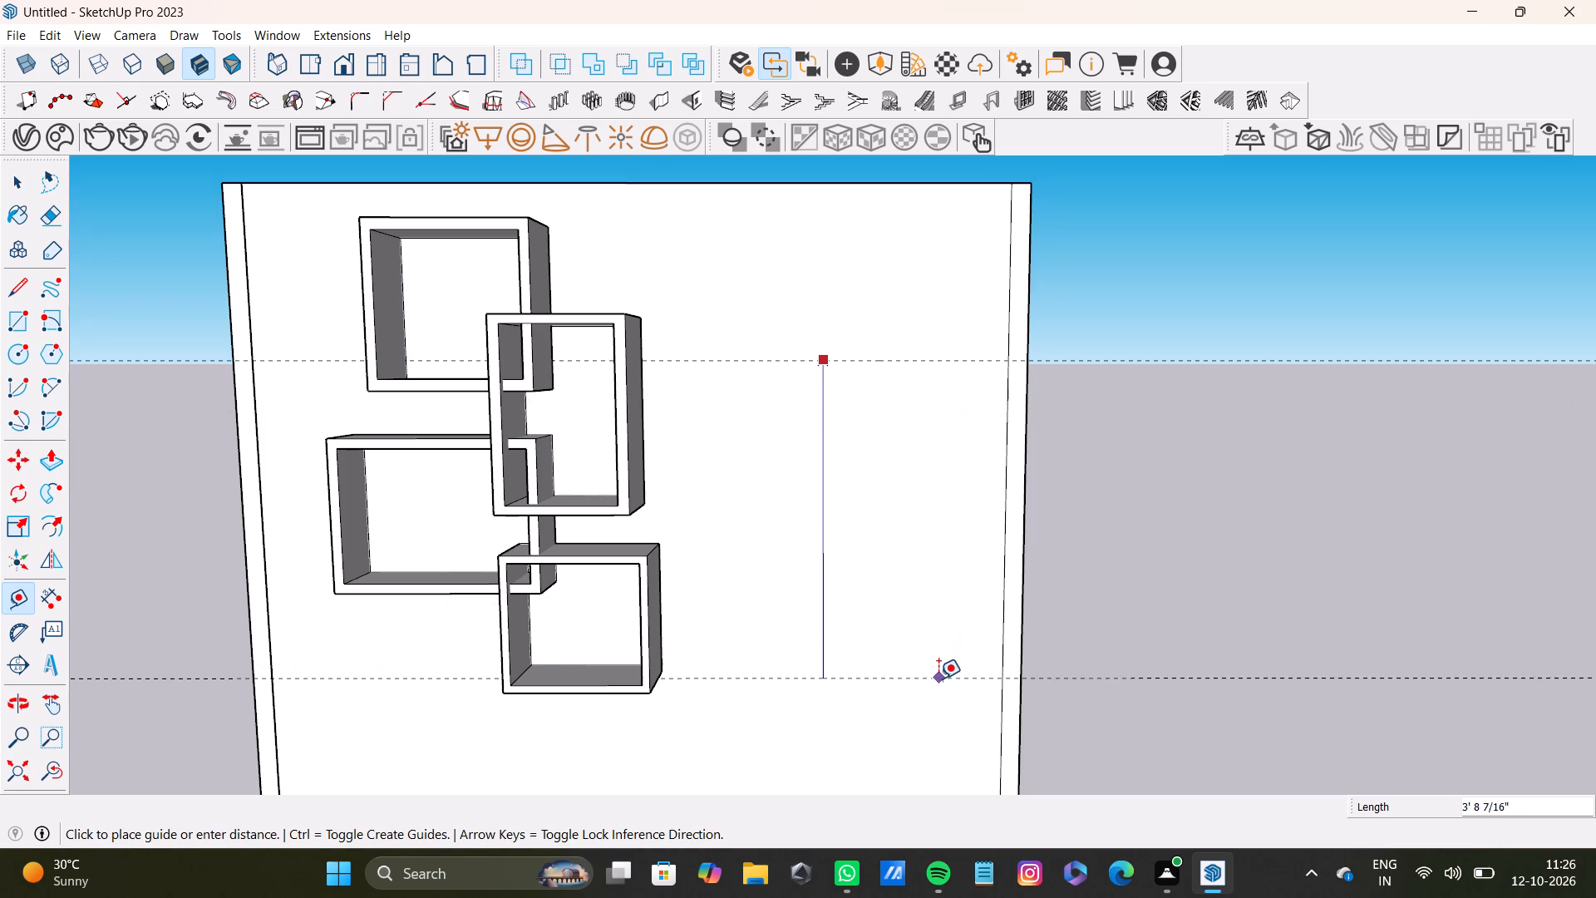
pyautogui.click(948, 669)
# Add two vertical guides on the panel's empty side, one about 5 3/8" from the portrait frame and another about 3' 1 9/16" further.
pyautogui.scroll(-4, 738, 554)
pyautogui.moveTo(738, 554); pyautogui.dragTo(744, 545, button='middle')
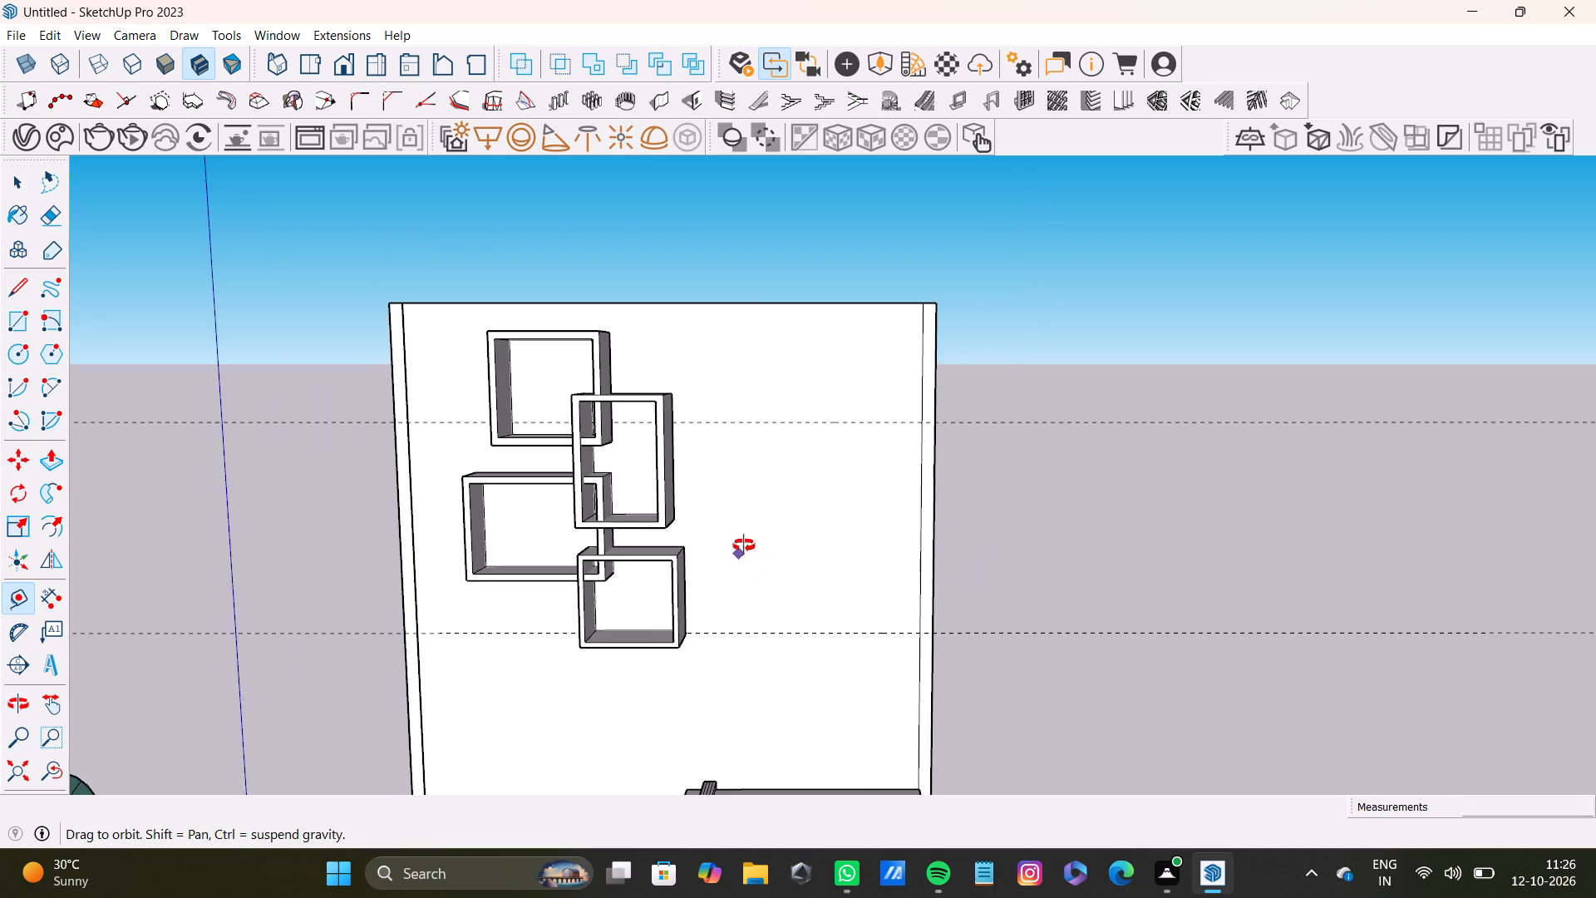
pyautogui.moveTo(744, 545); pyautogui.dragTo(755, 530, button='middle')
pyautogui.scroll(6, 687, 499)
pyautogui.scroll(-8, 689, 511)
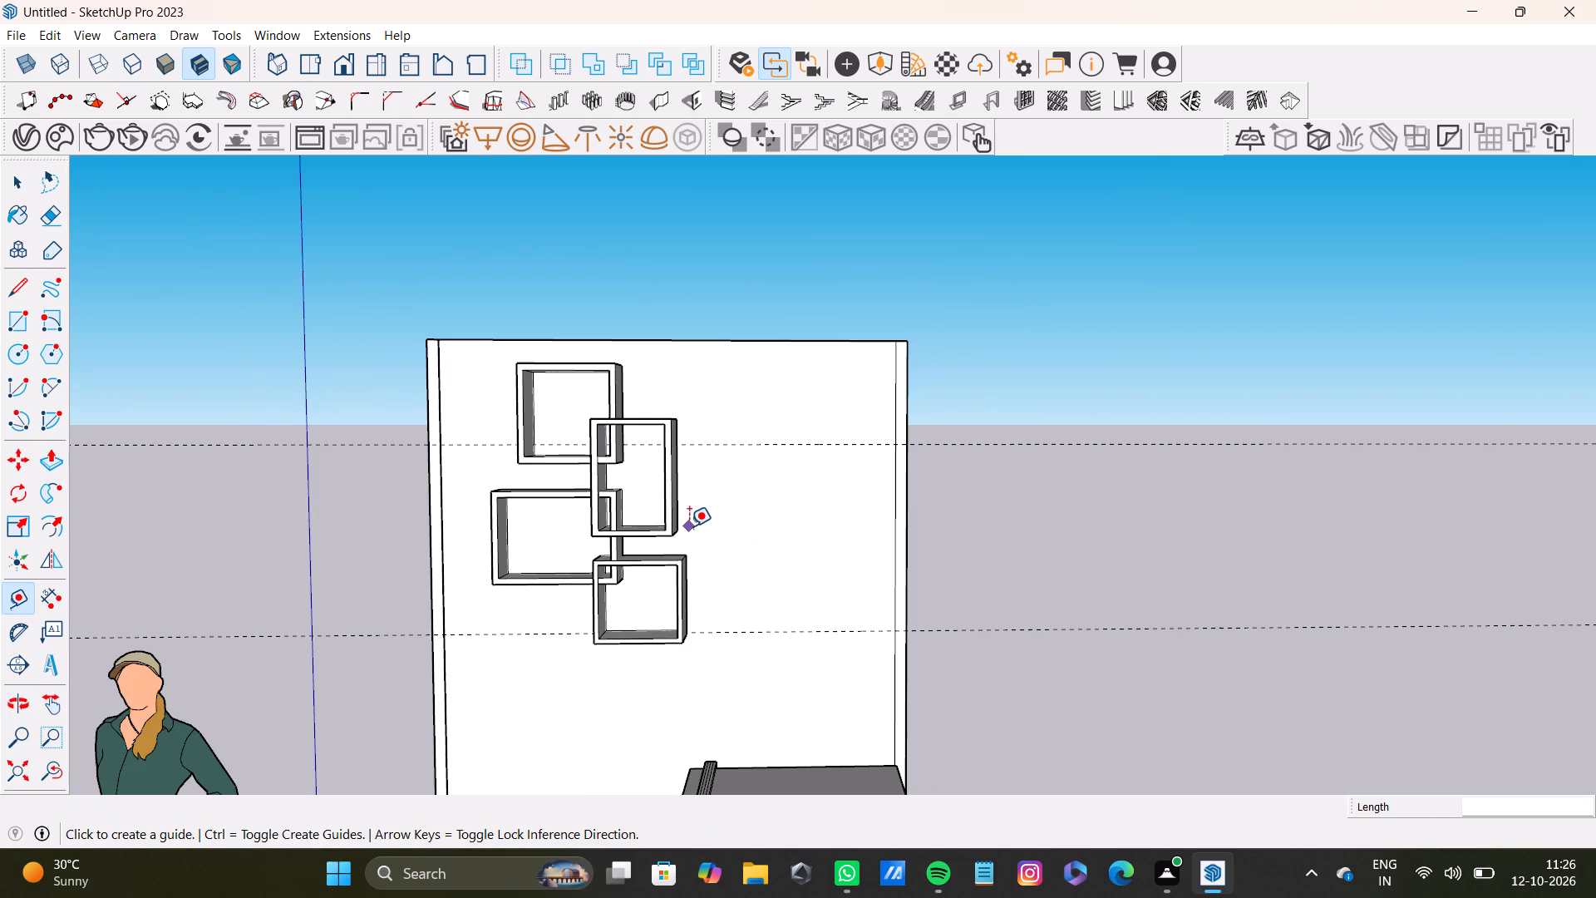
pyautogui.click(678, 500)
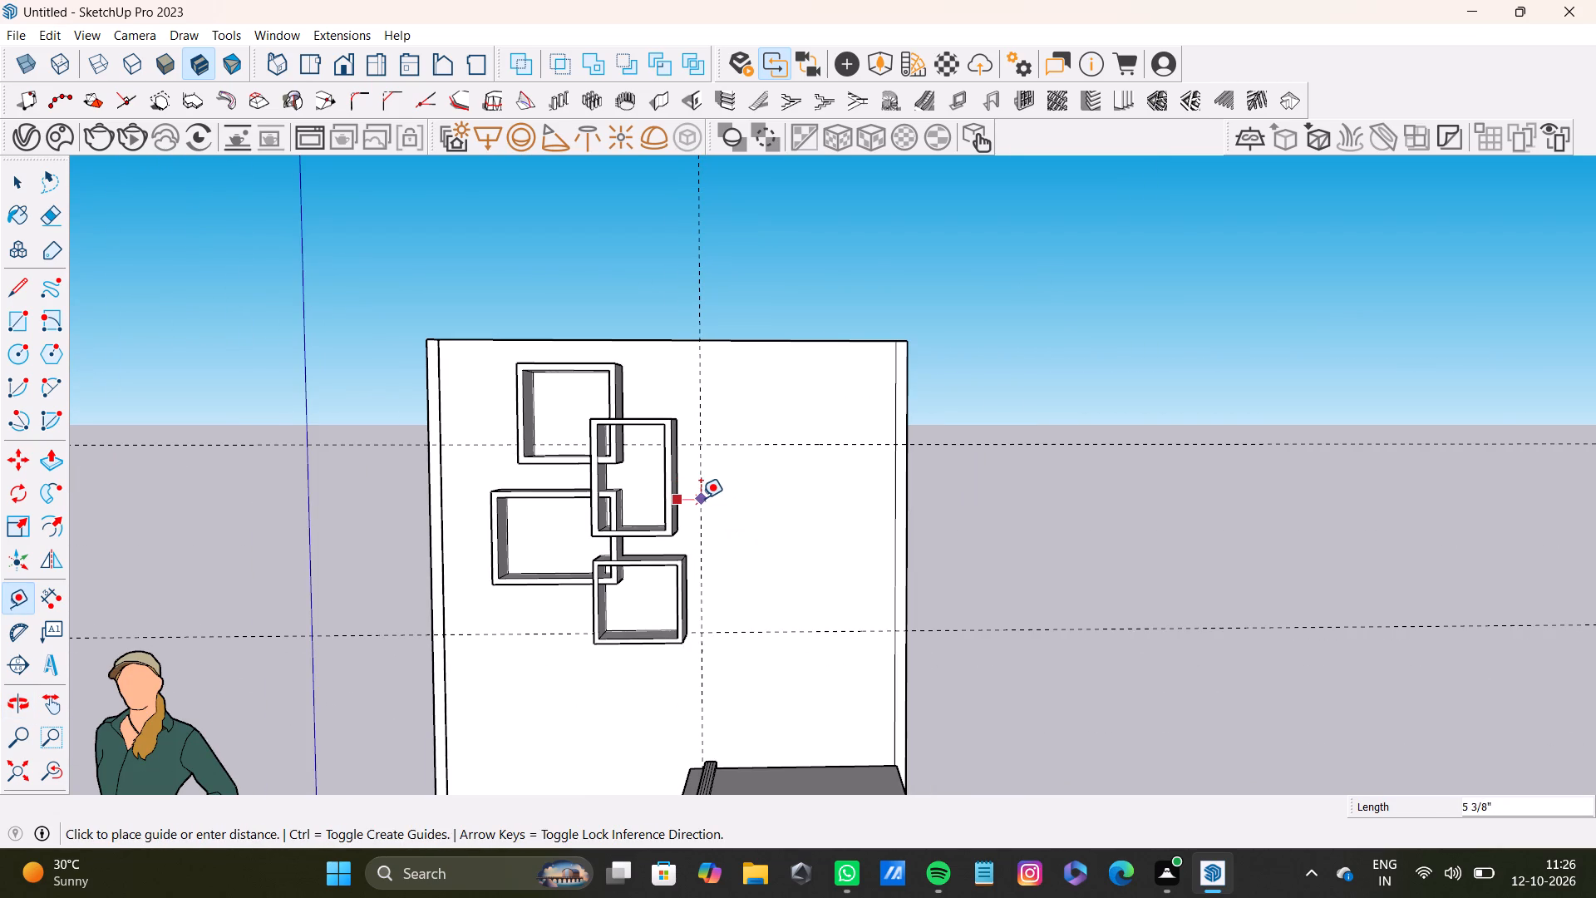
pyautogui.click(699, 496)
pyautogui.click(702, 503)
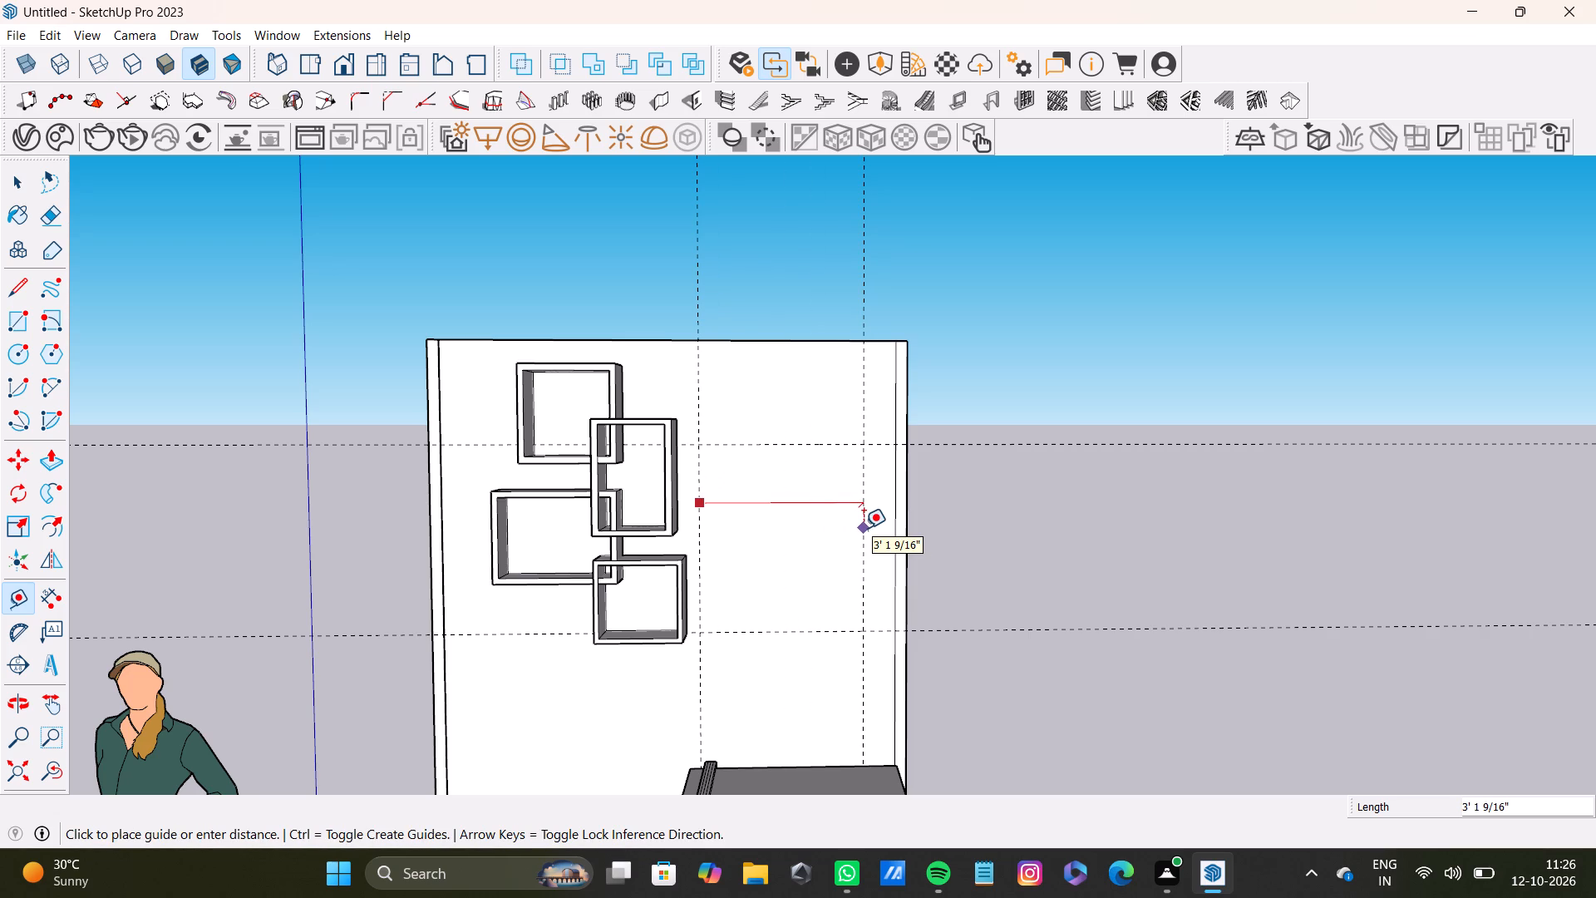
pyautogui.click(864, 528)
# Add a horizontal guide about 4 5/8" below the upper horizontal guide on the panel's empty side.
pyautogui.scroll(1, 821, 468)
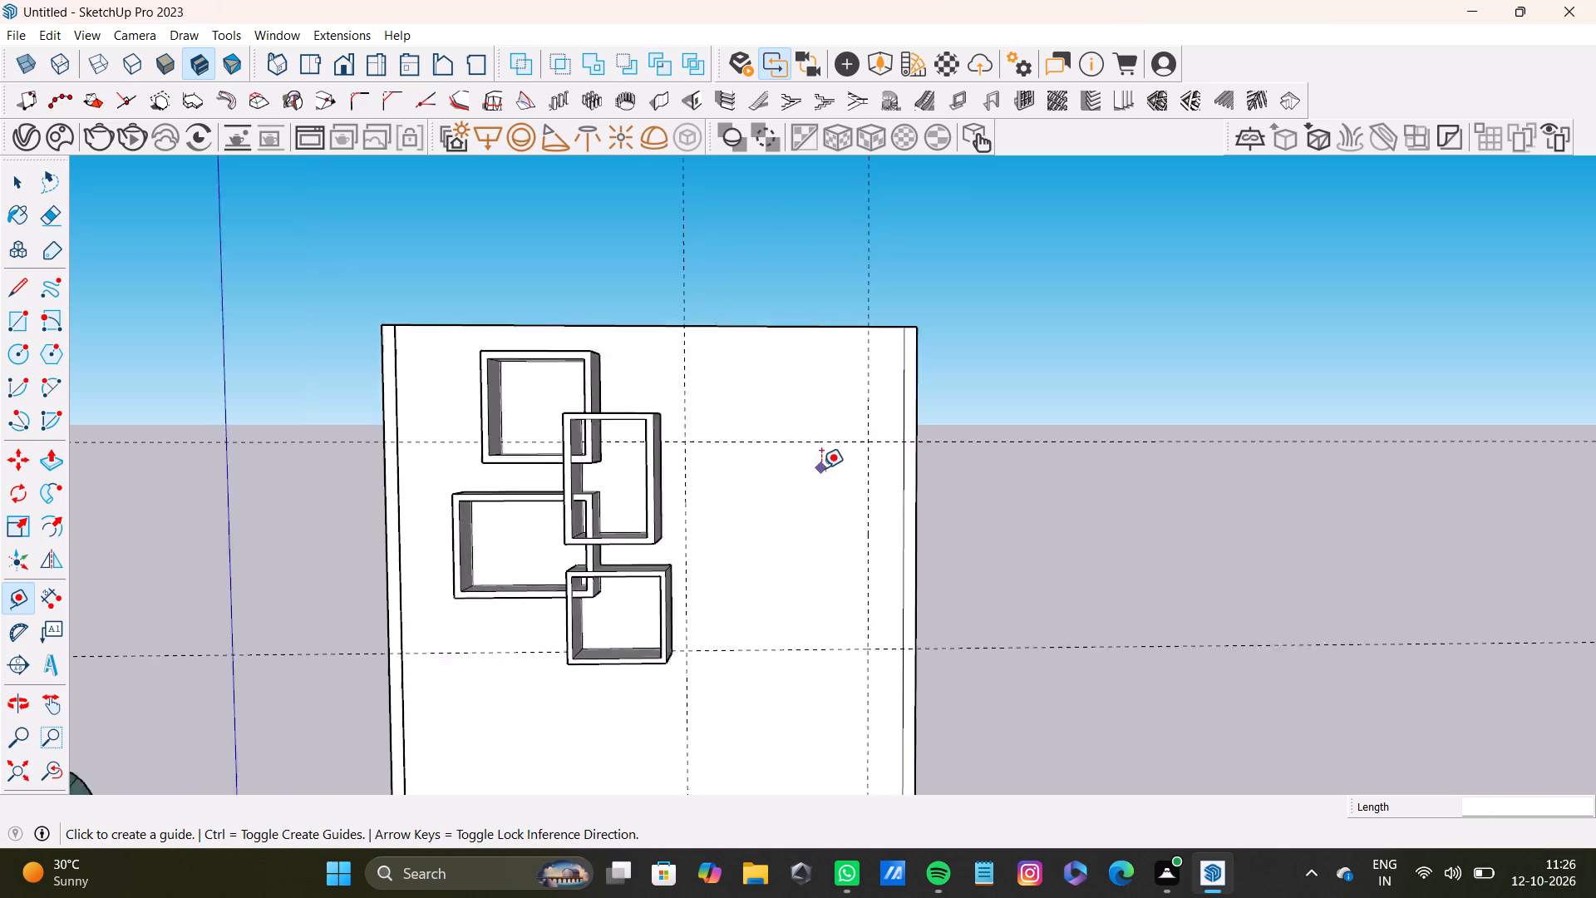
pyautogui.scroll(5, 821, 468)
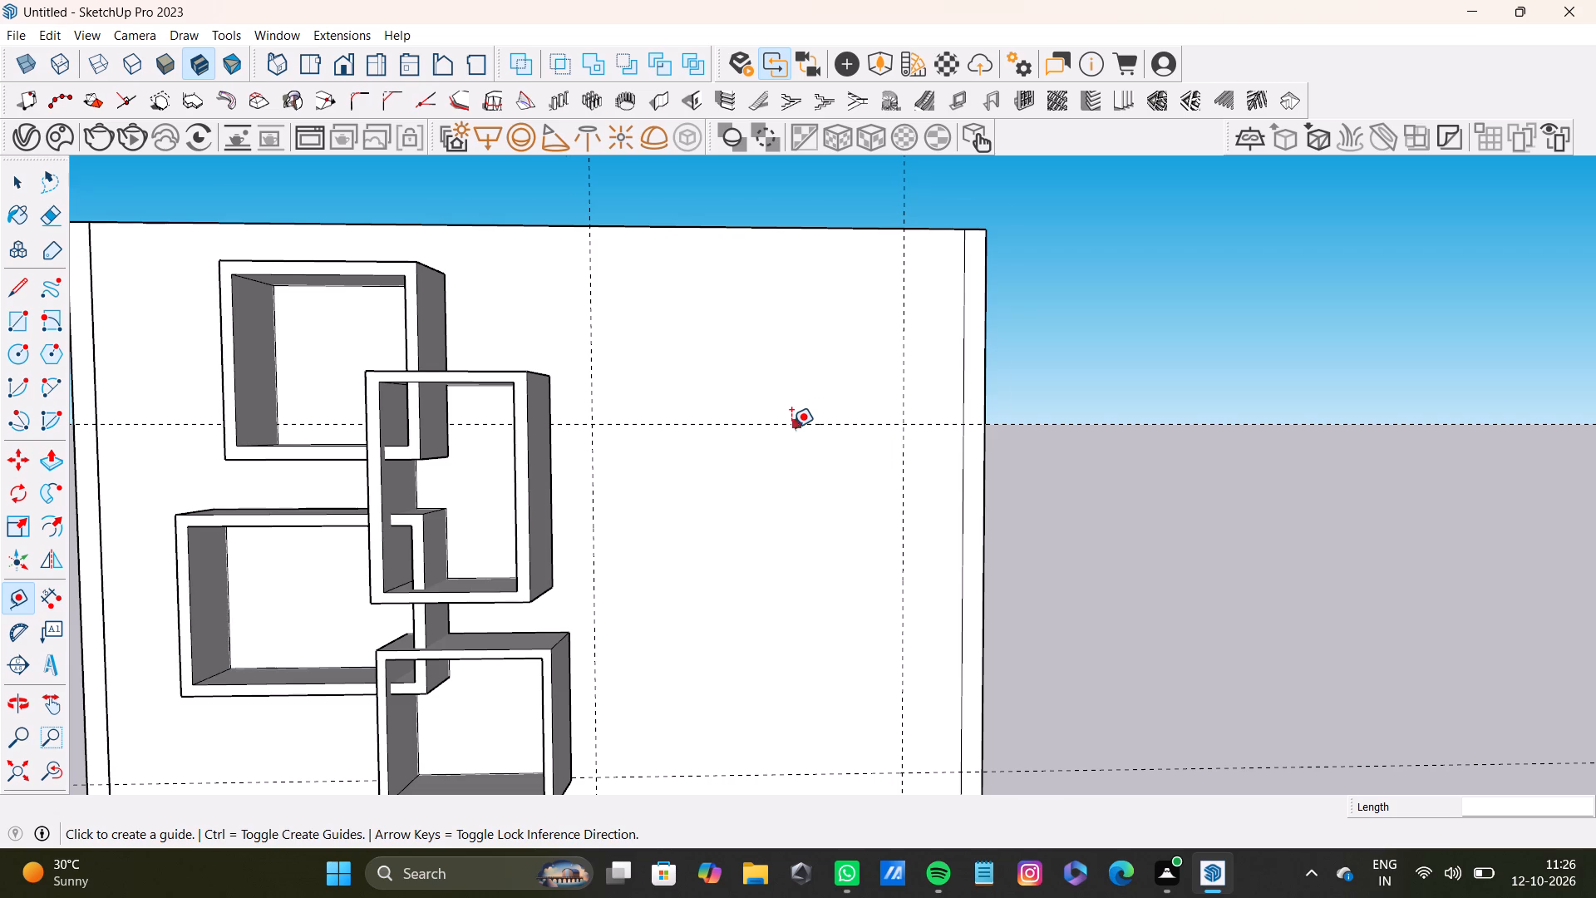
pyautogui.scroll(6, 791, 427)
pyautogui.click(792, 419)
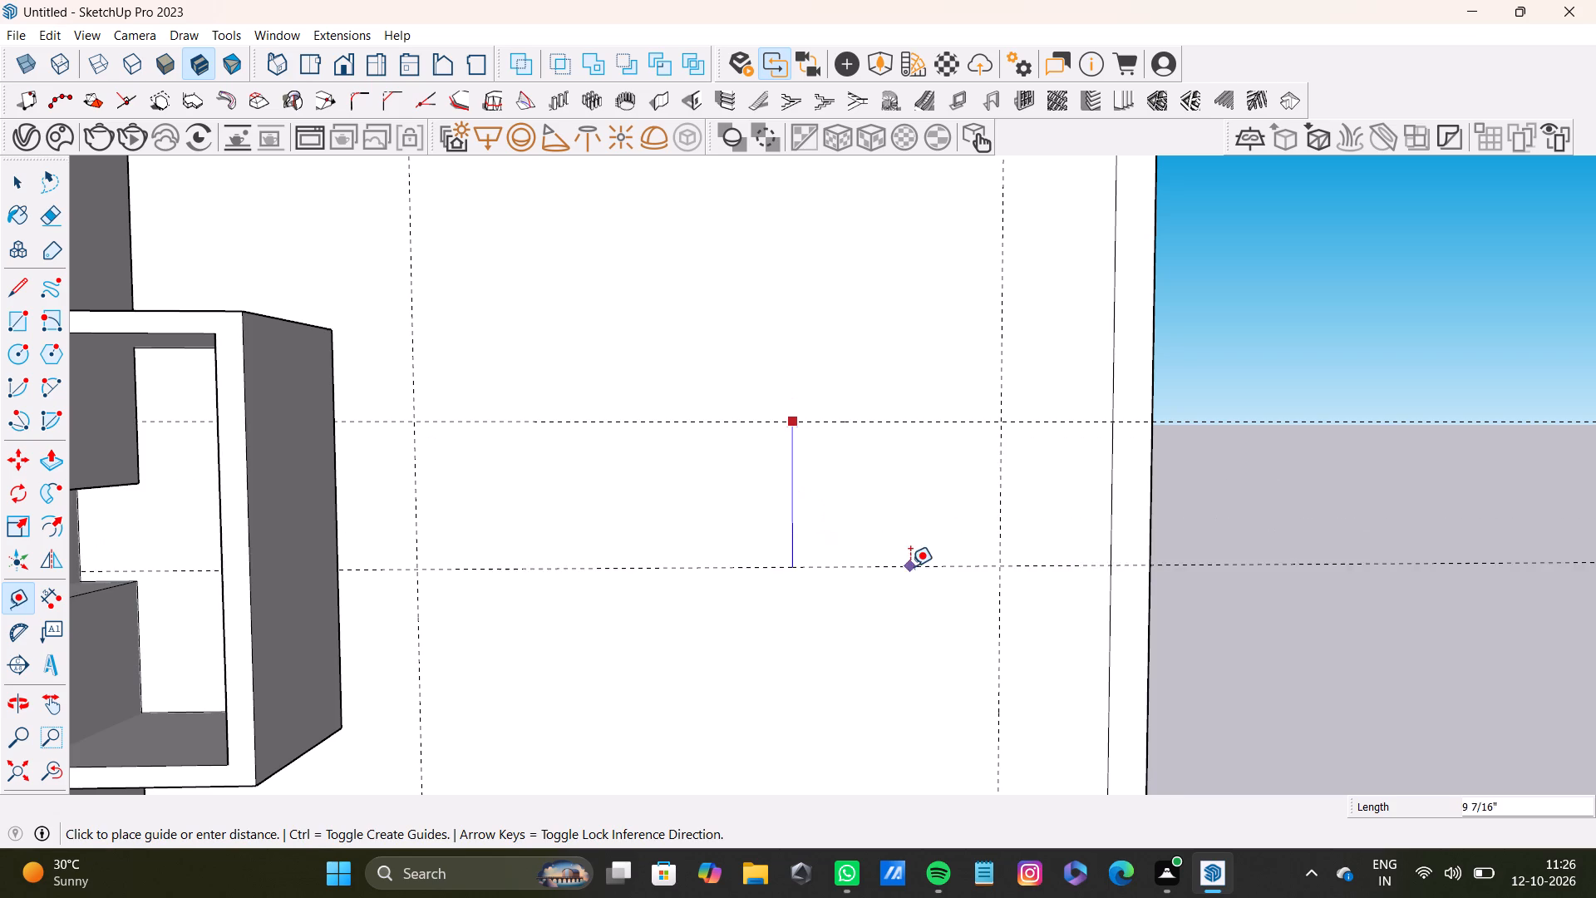
pyautogui.moveTo(911, 559); pyautogui.dragTo(786, 475, button='middle')
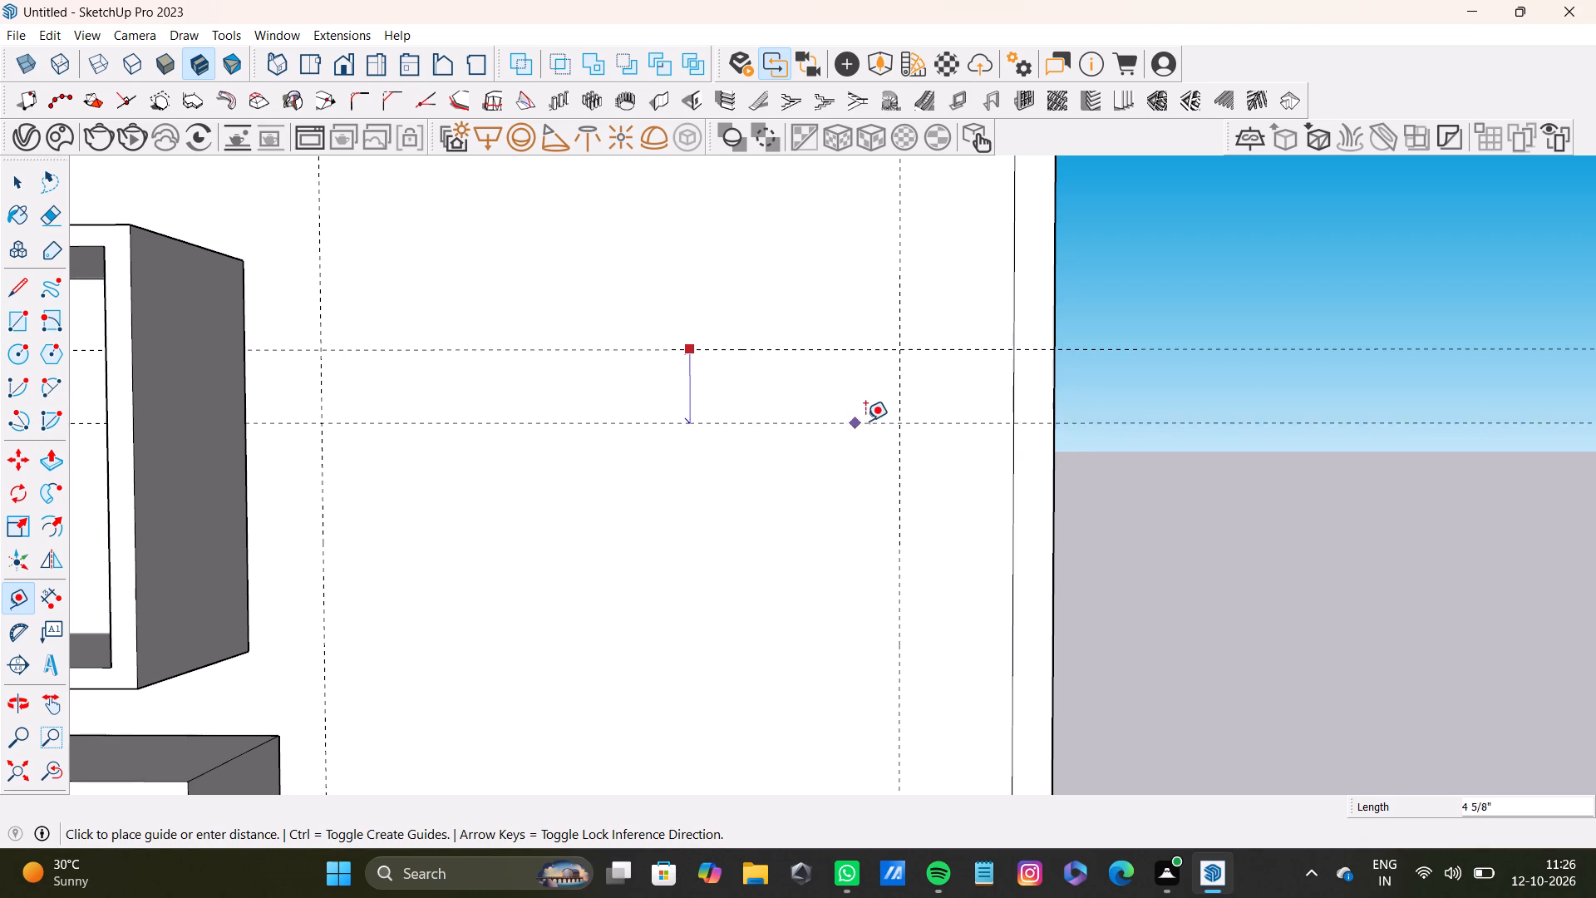
pyautogui.click(889, 418)
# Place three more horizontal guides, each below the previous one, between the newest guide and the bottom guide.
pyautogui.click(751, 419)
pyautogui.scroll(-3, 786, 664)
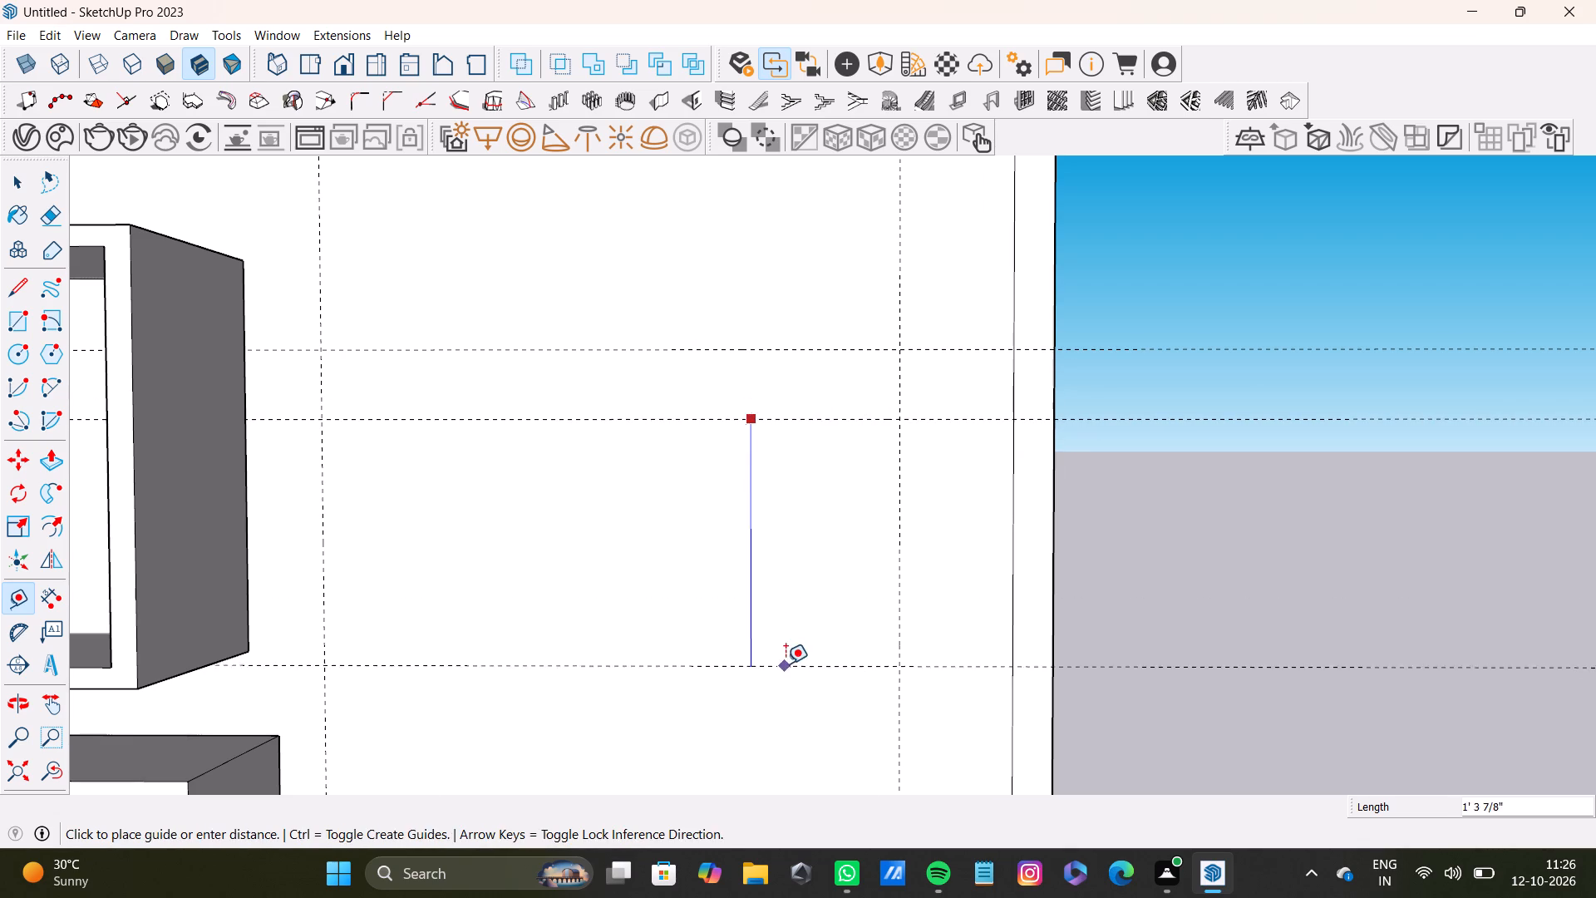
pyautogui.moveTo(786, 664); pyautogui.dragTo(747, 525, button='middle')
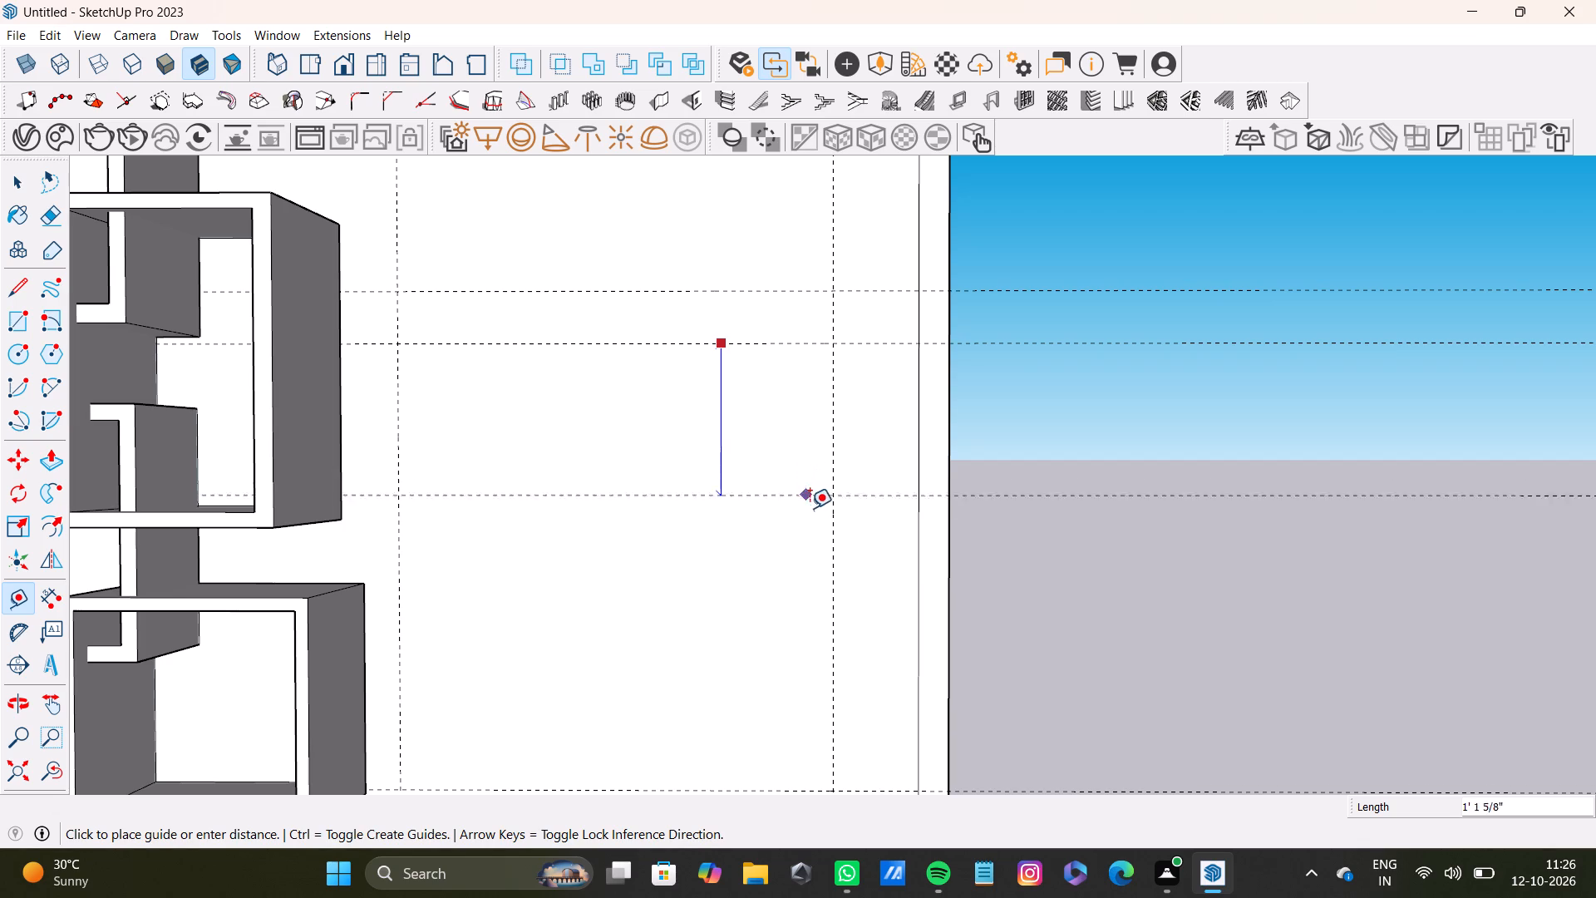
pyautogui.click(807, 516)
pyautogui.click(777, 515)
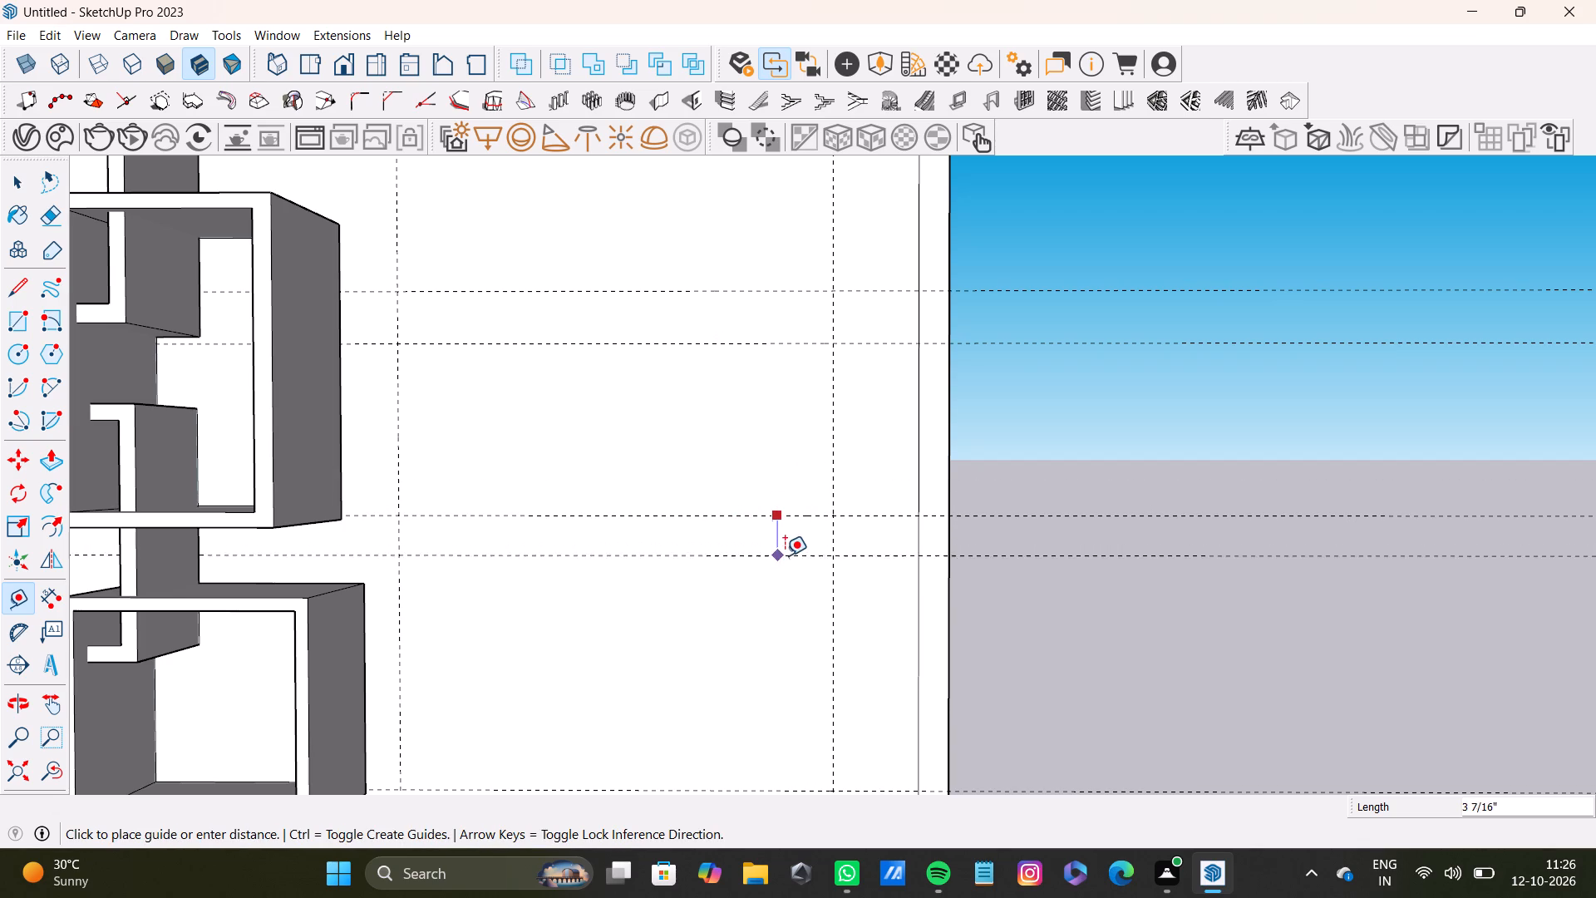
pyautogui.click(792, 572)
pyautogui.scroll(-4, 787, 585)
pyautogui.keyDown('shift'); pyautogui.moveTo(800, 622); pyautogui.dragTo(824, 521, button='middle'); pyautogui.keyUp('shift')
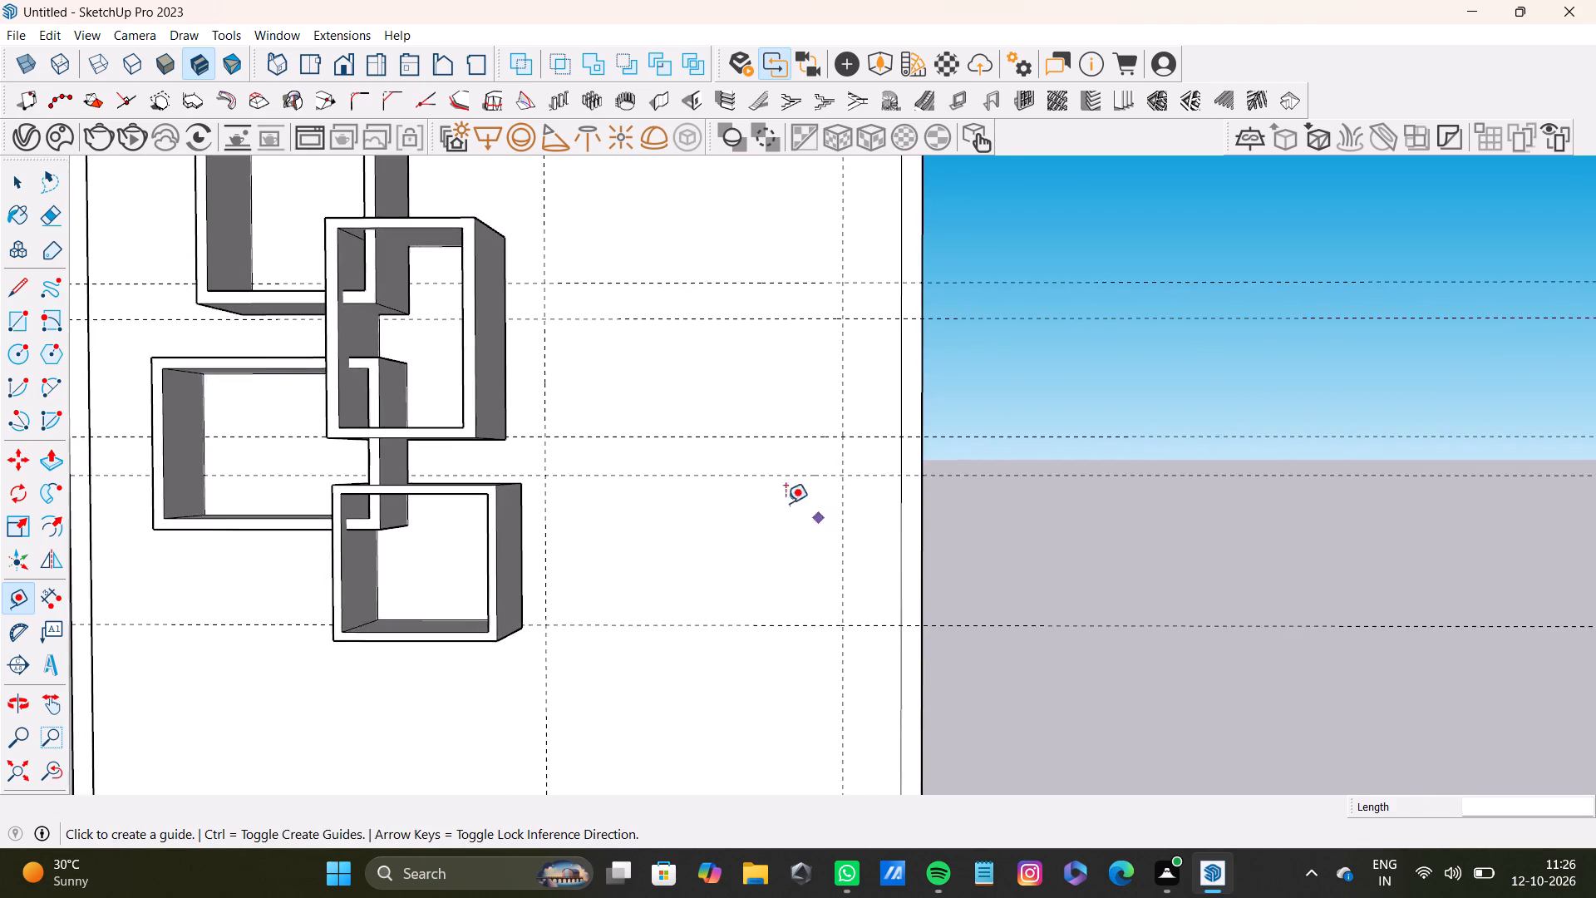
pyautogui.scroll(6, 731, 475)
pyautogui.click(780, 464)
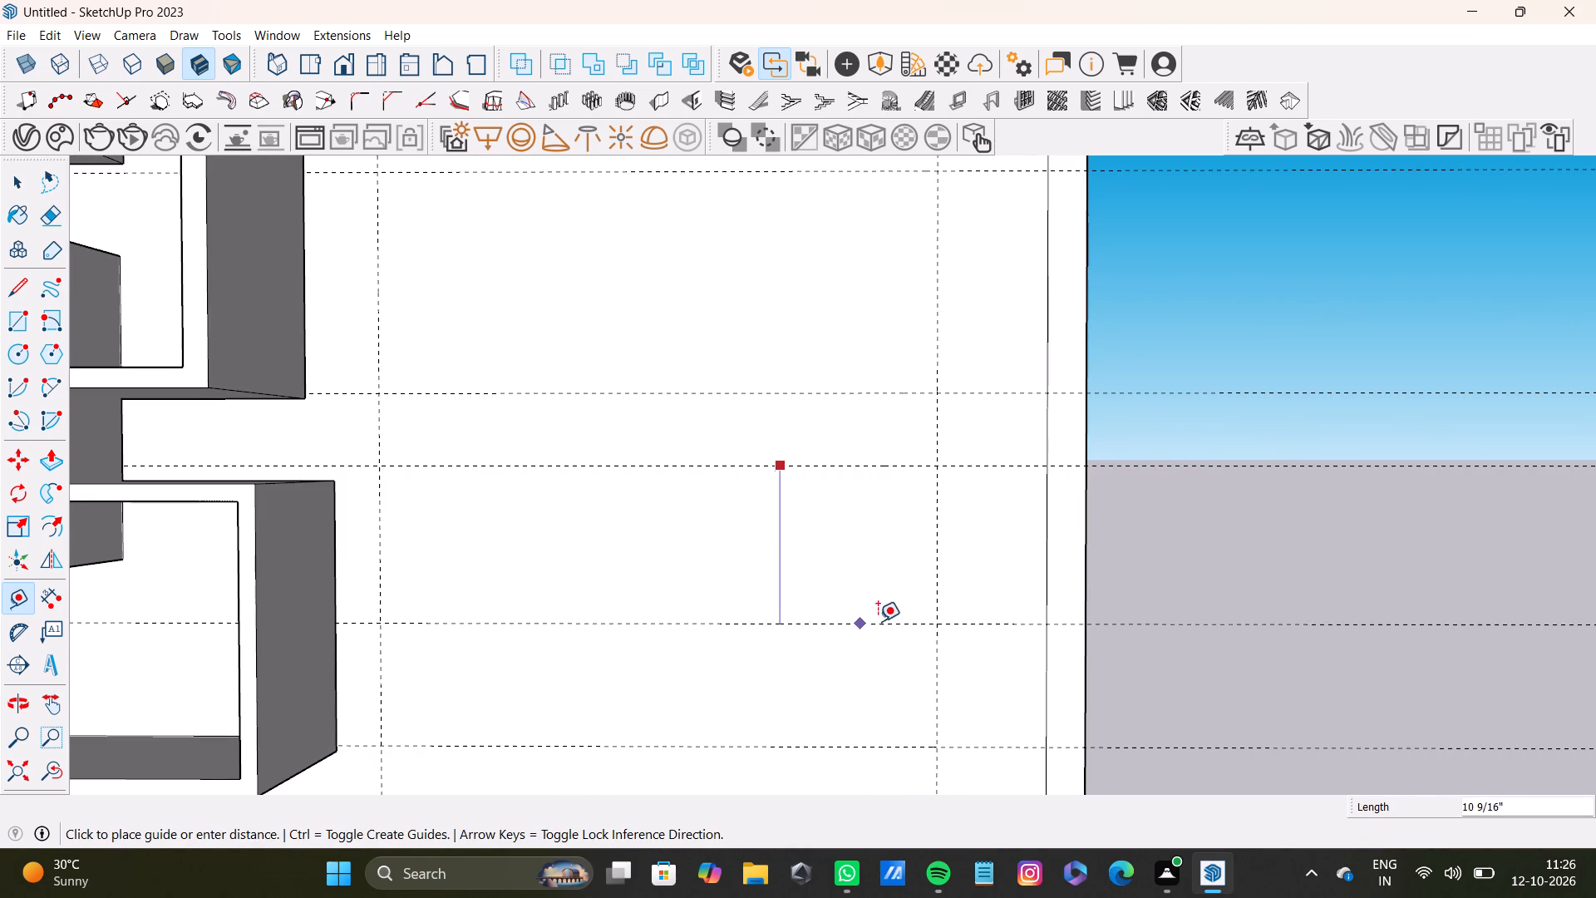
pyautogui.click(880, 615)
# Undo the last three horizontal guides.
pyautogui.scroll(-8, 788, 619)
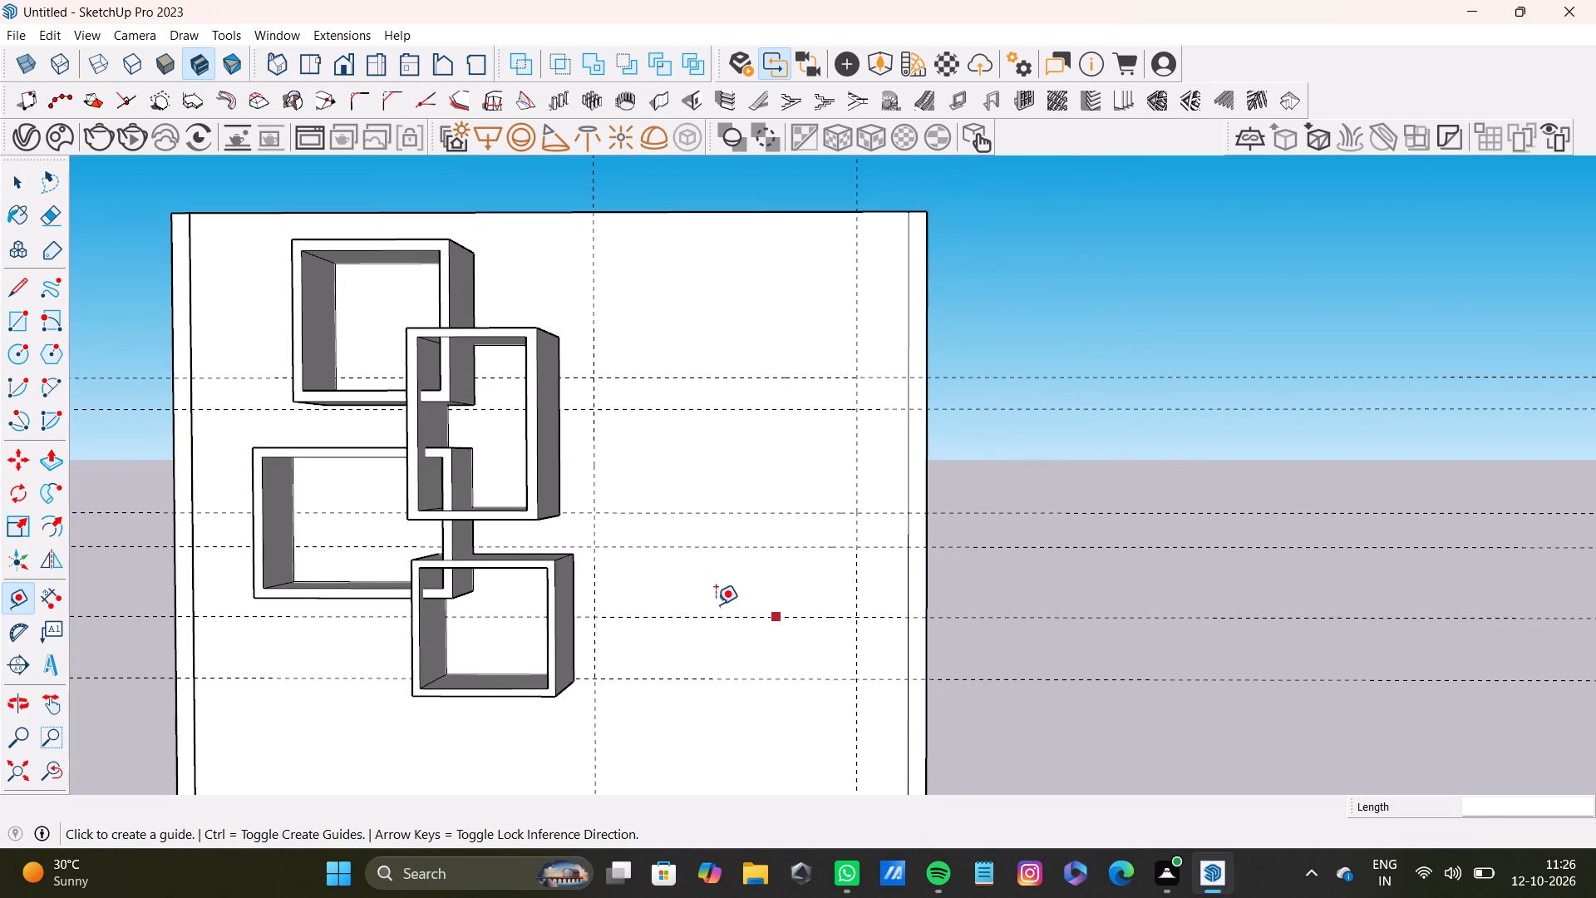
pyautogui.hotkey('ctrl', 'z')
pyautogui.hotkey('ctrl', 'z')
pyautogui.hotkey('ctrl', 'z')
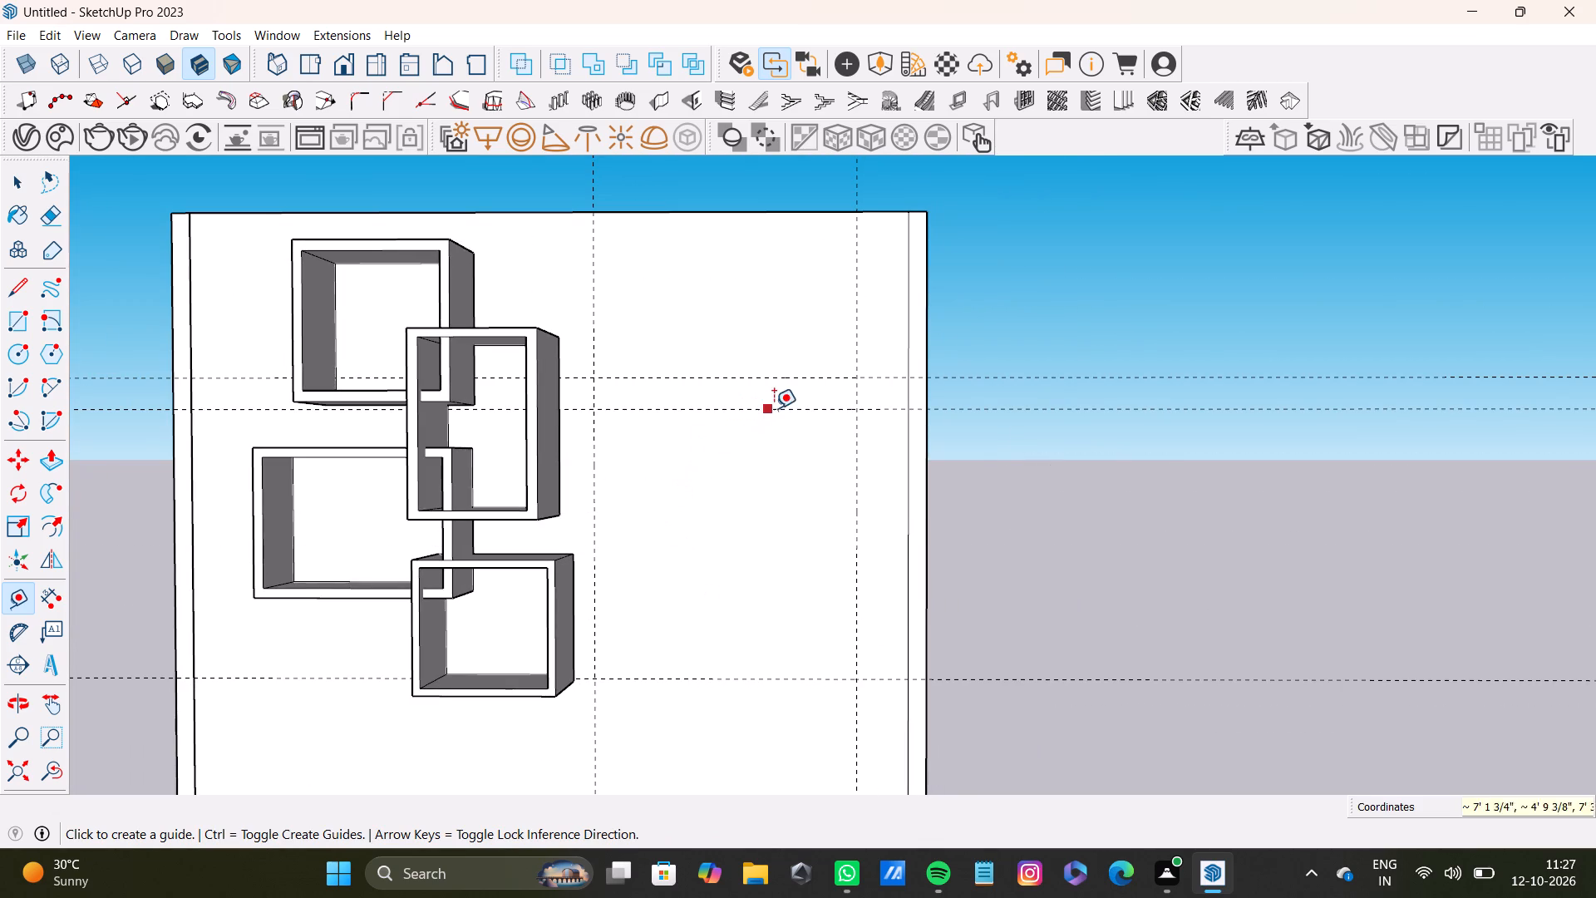
# Add four successive horizontal guides down the panel's empty side, the first about 8" and the last about 5 3/16" below the guide above it.
pyautogui.click(777, 406)
pyautogui.click(835, 466)
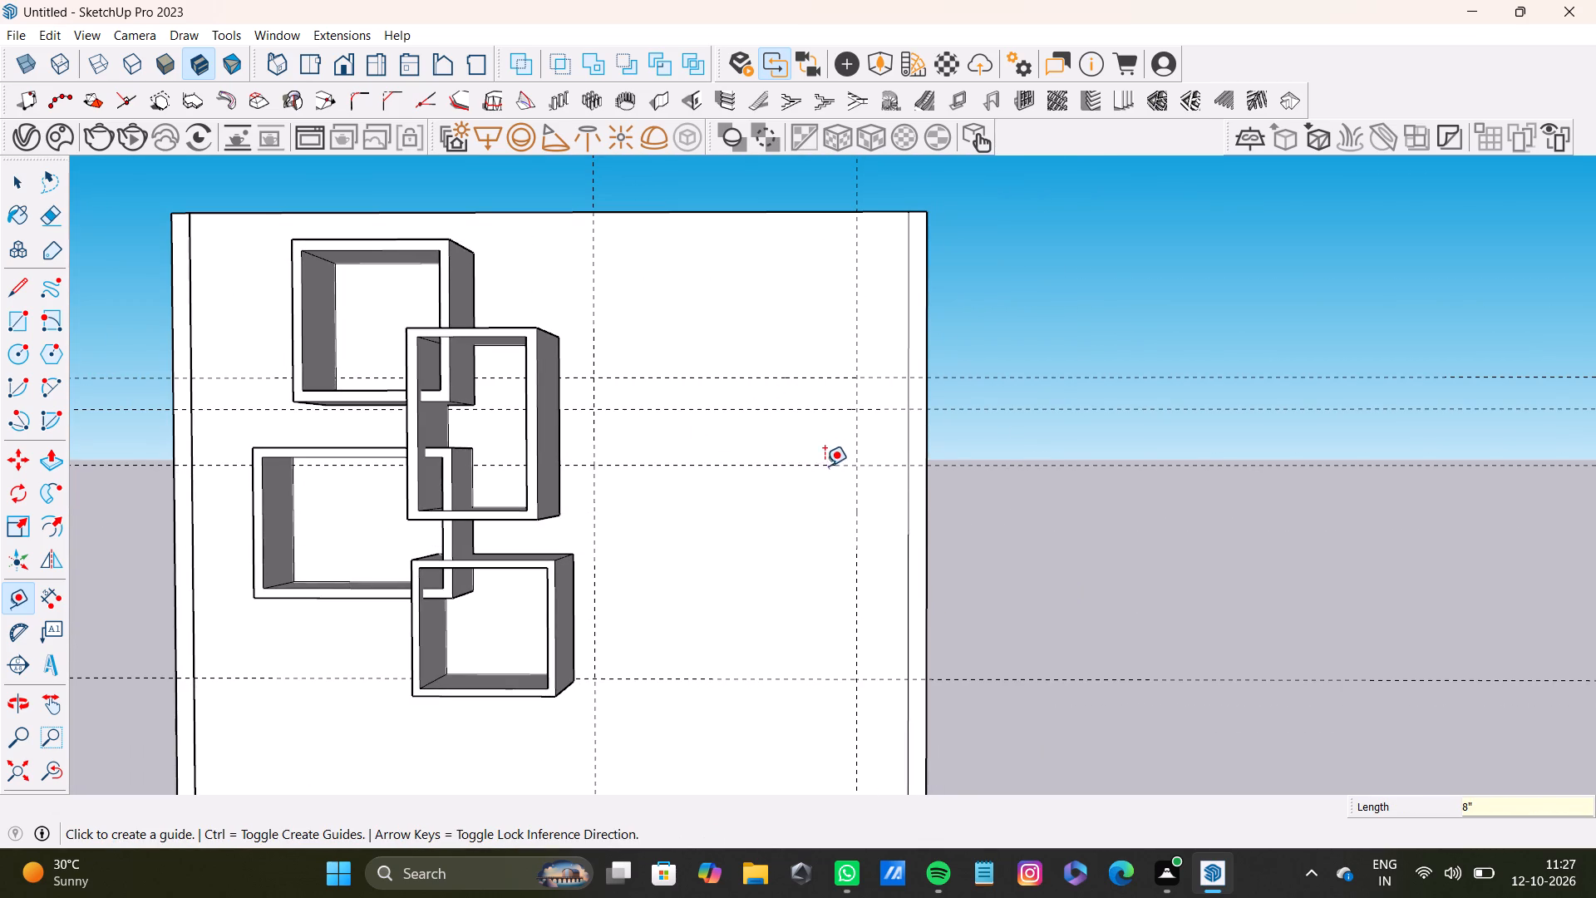
pyautogui.click(778, 461)
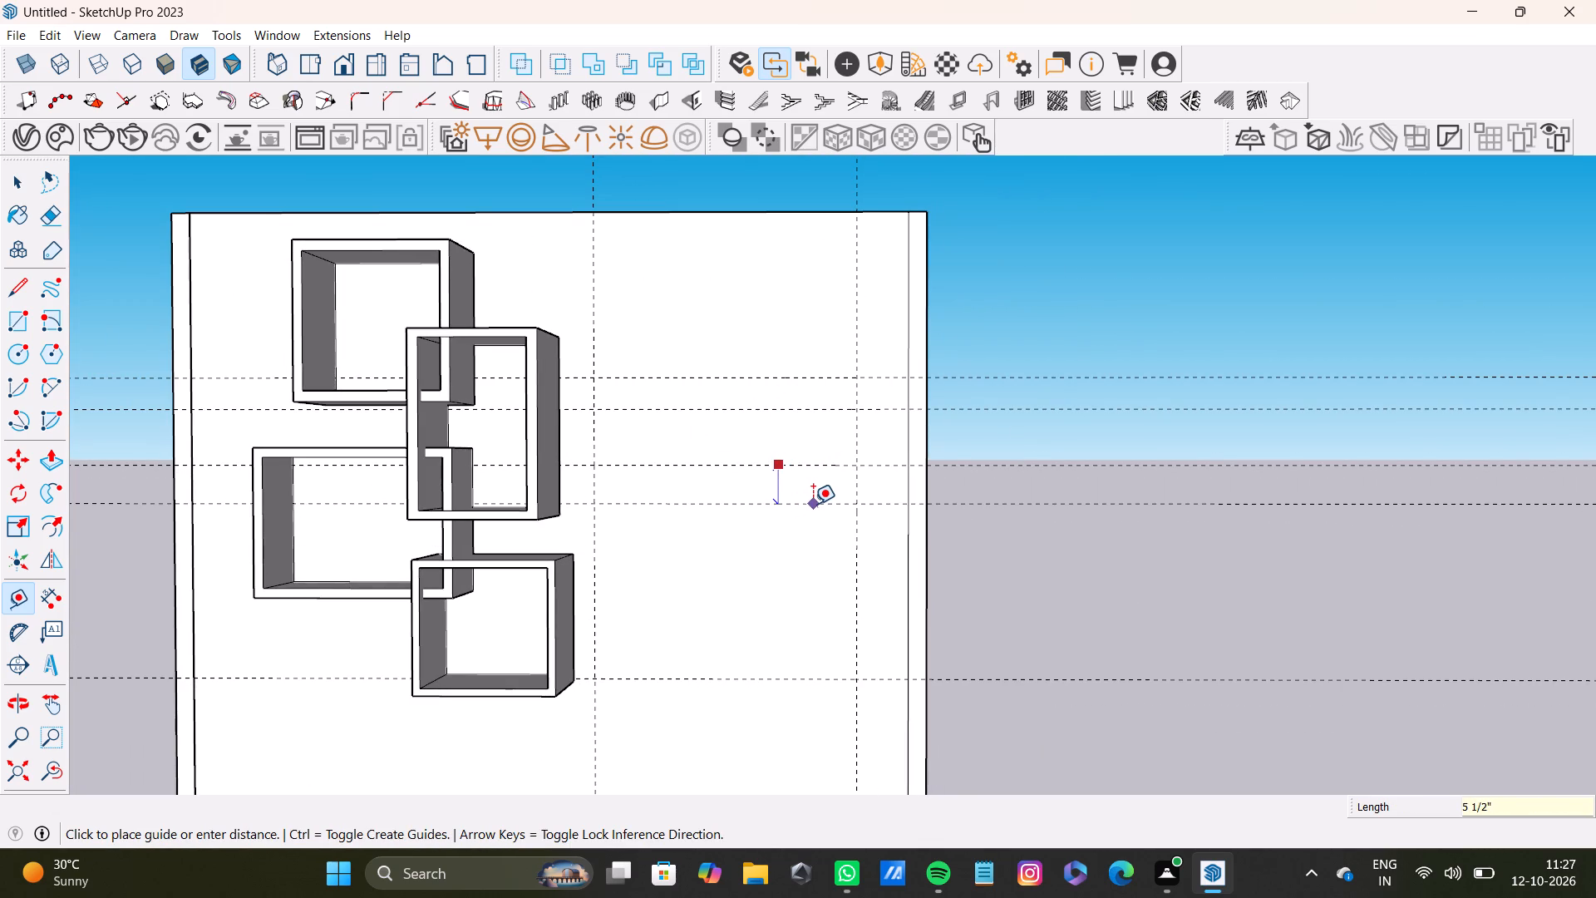
pyautogui.click(815, 500)
pyautogui.click(789, 501)
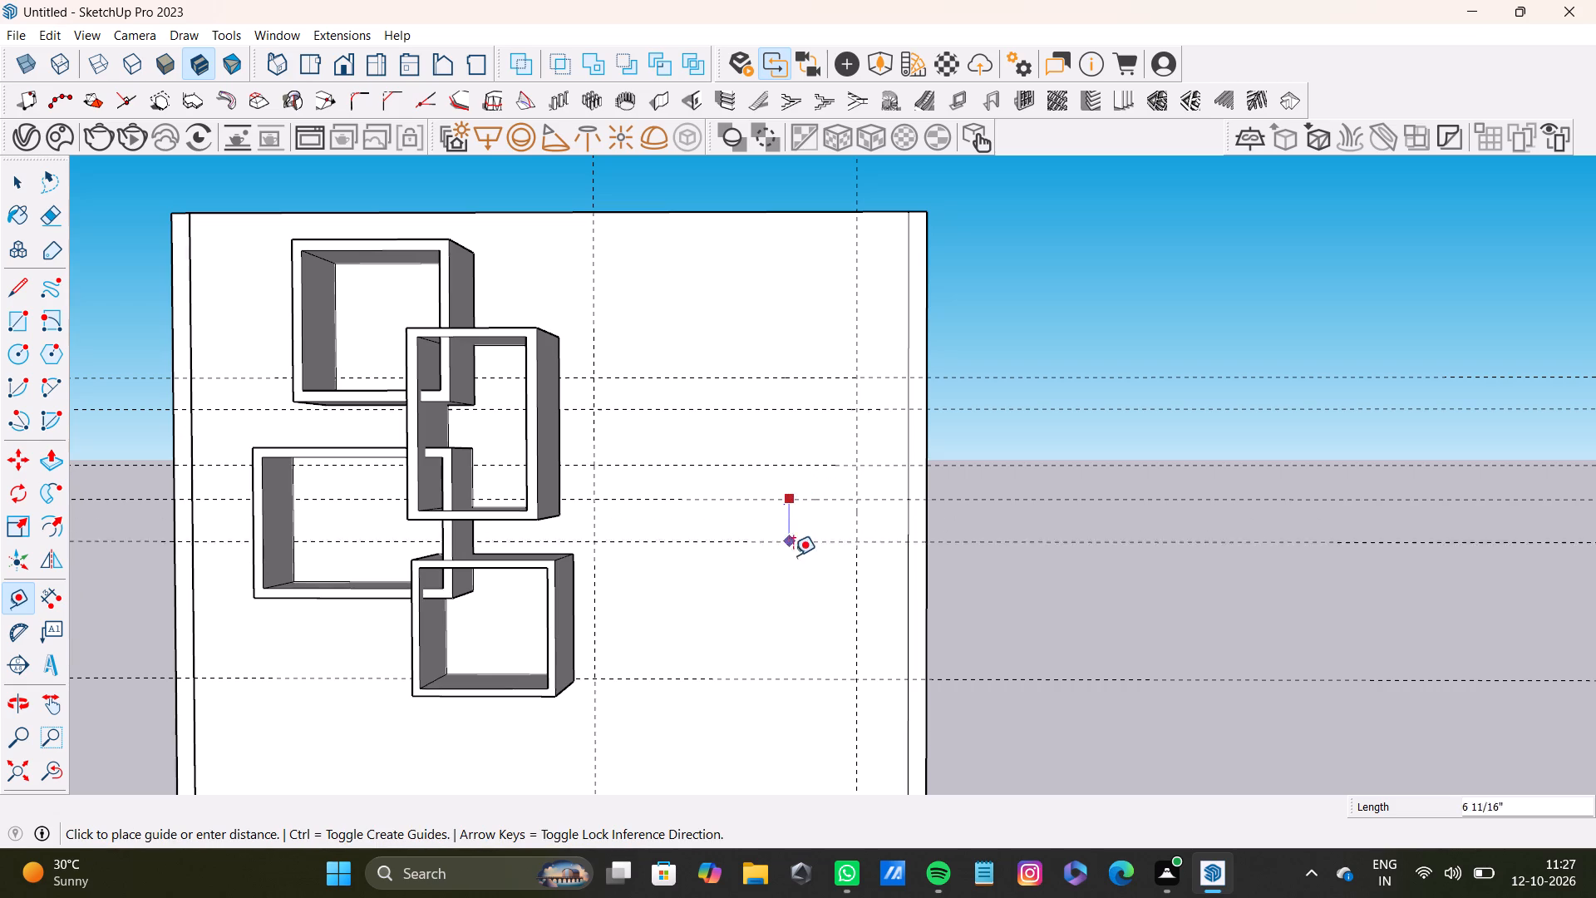
pyautogui.click(819, 548)
pyautogui.click(792, 545)
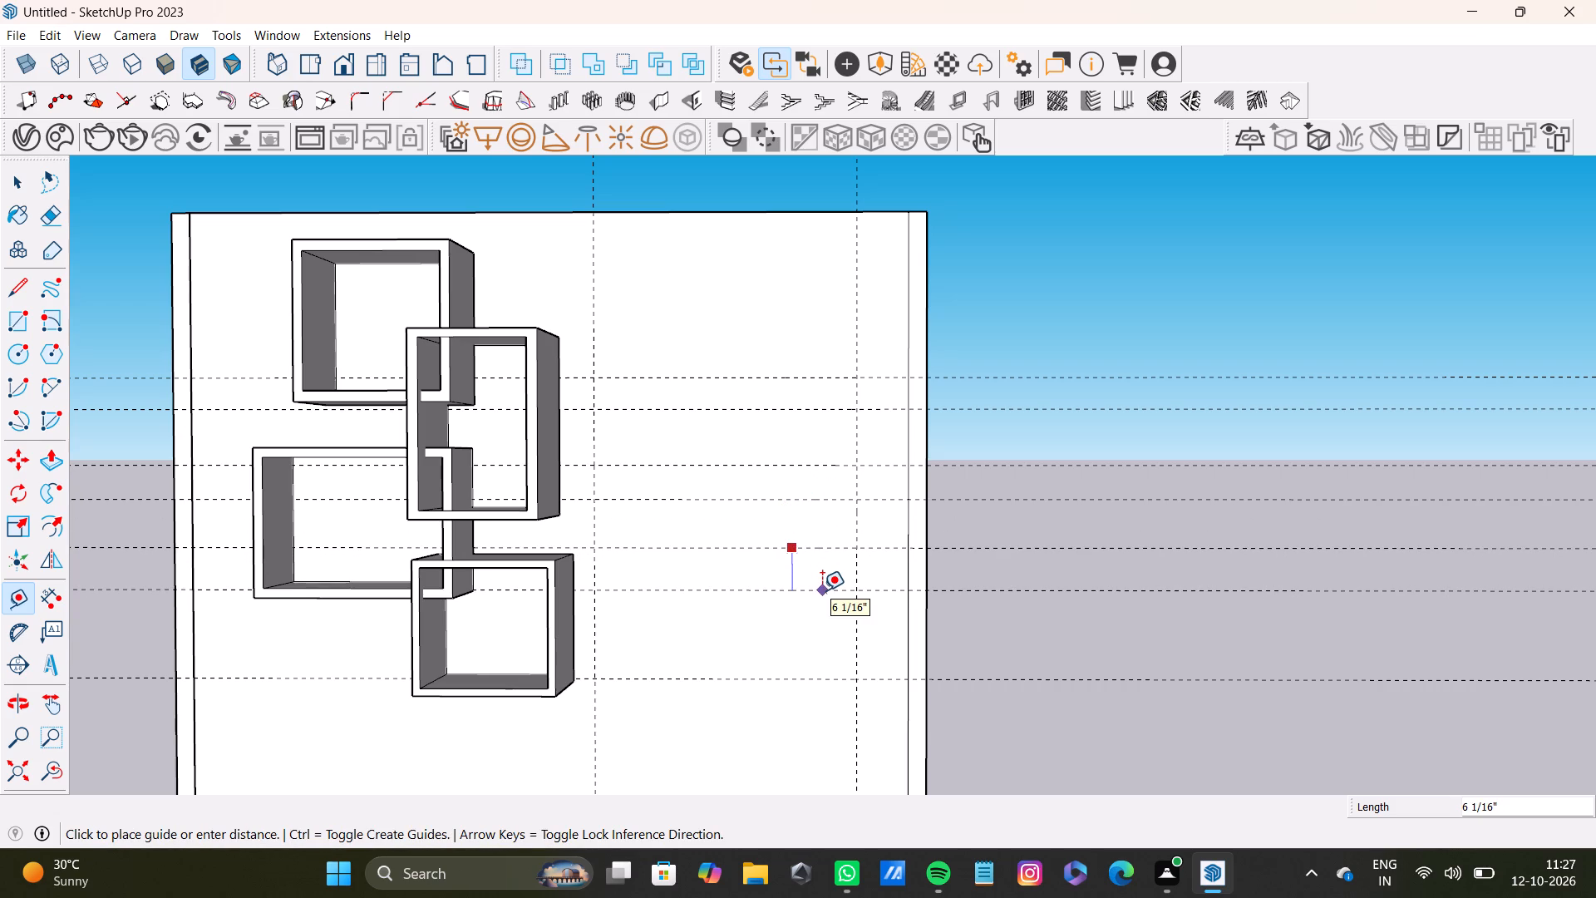
pyautogui.click(820, 585)
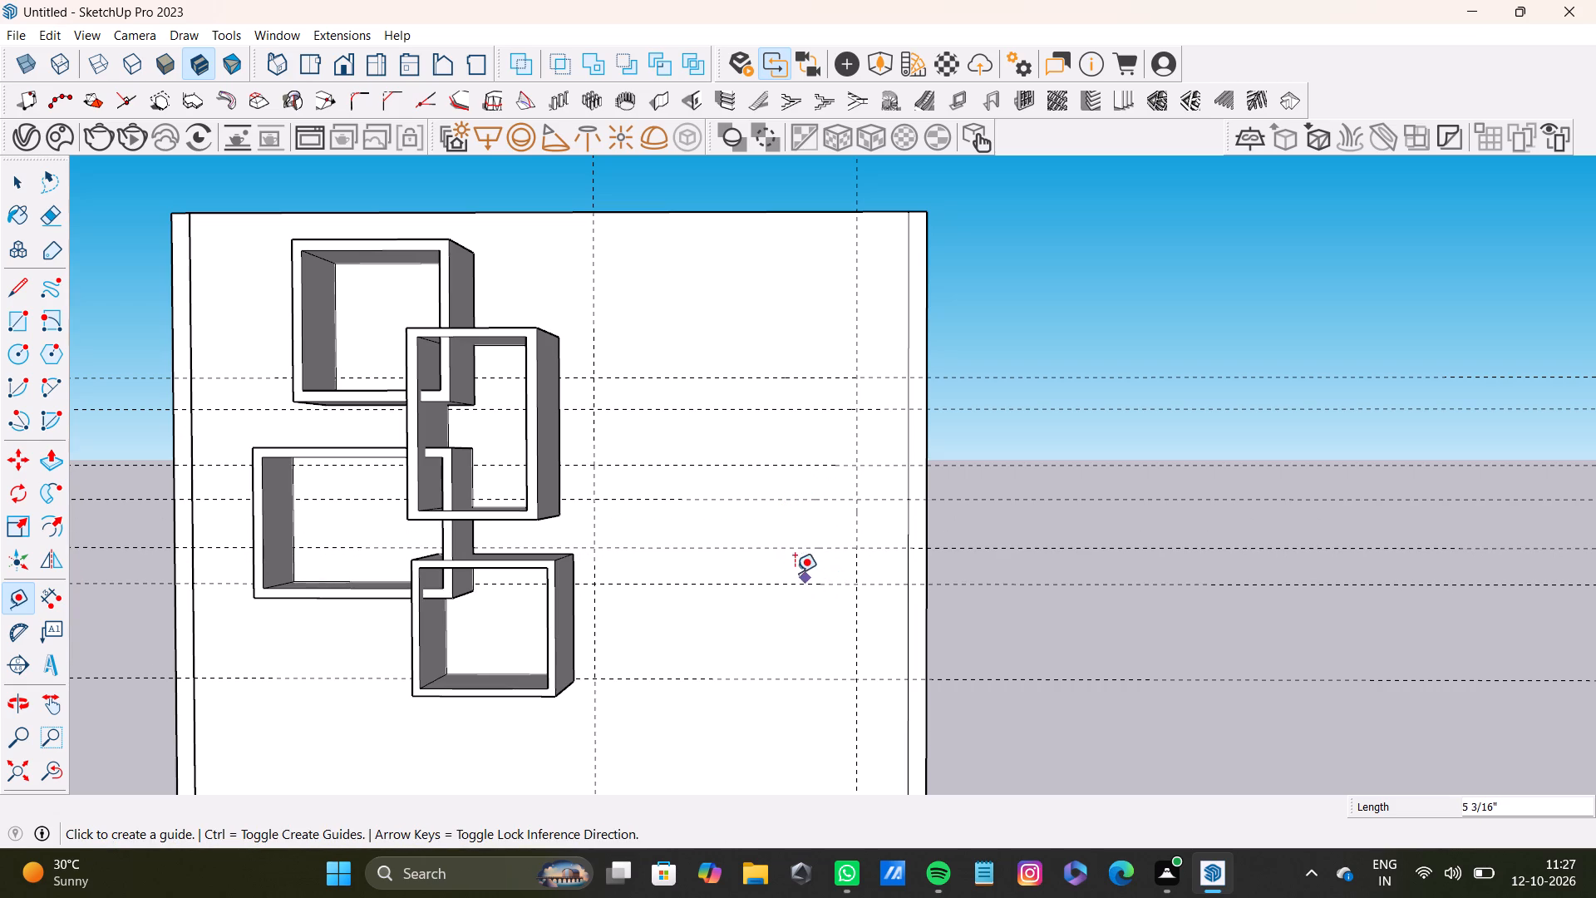
pyautogui.press('space')
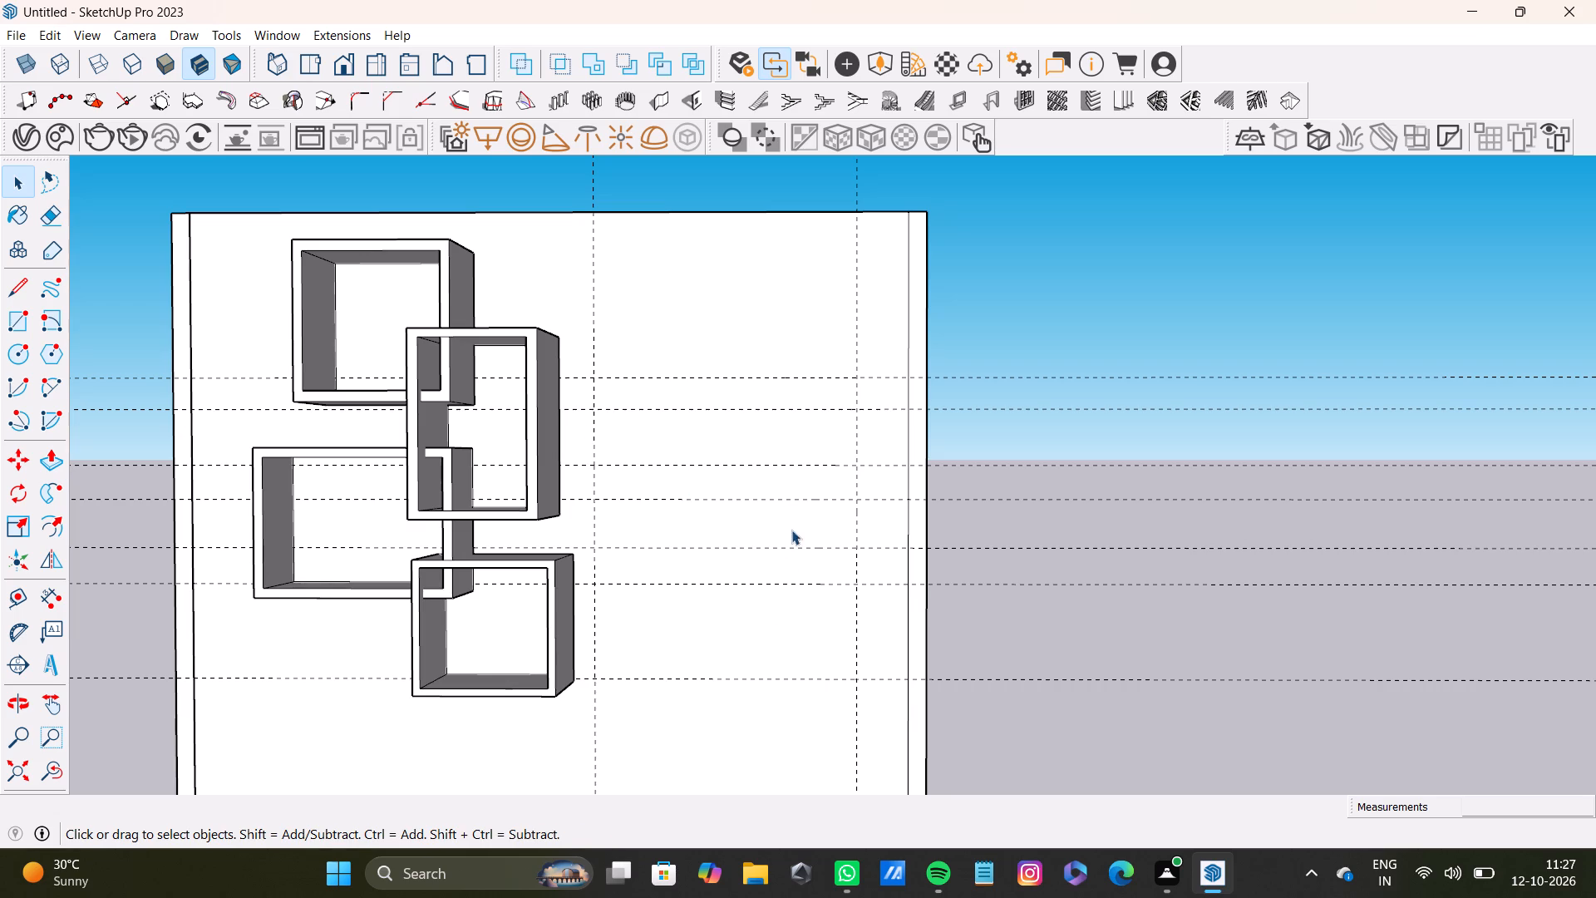
# Draw three horizontal strip rectangles about 3' 1 9/16" wide between the vertical guides, filling alternate horizontal guide bands from the top.
pyautogui.press('r')
pyautogui.scroll(10, 606, 402)
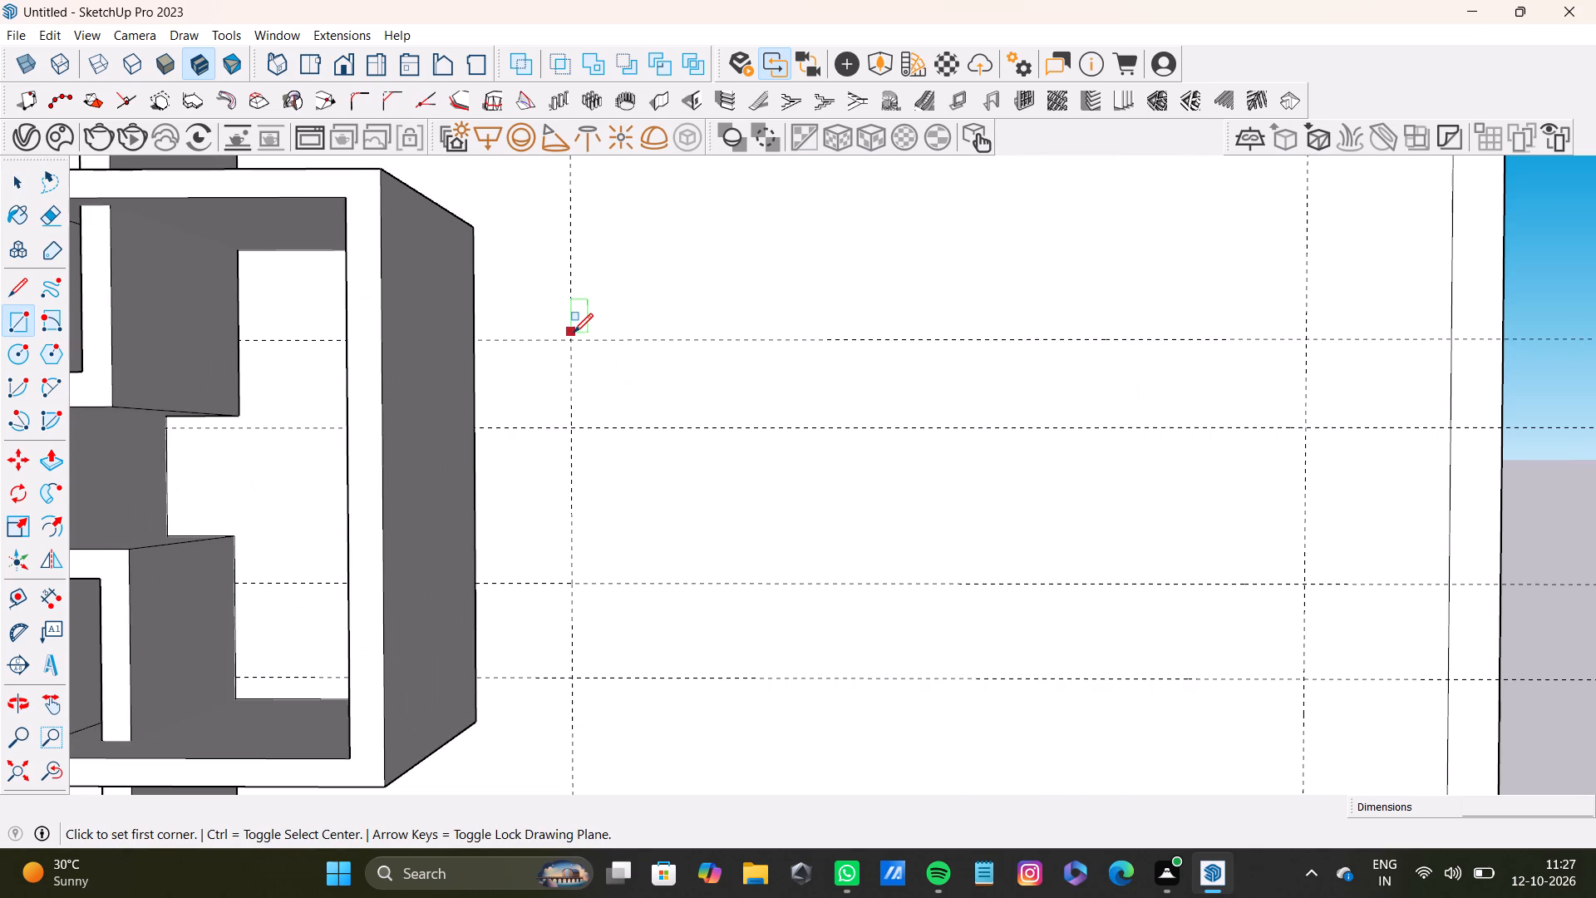
pyautogui.click(574, 338)
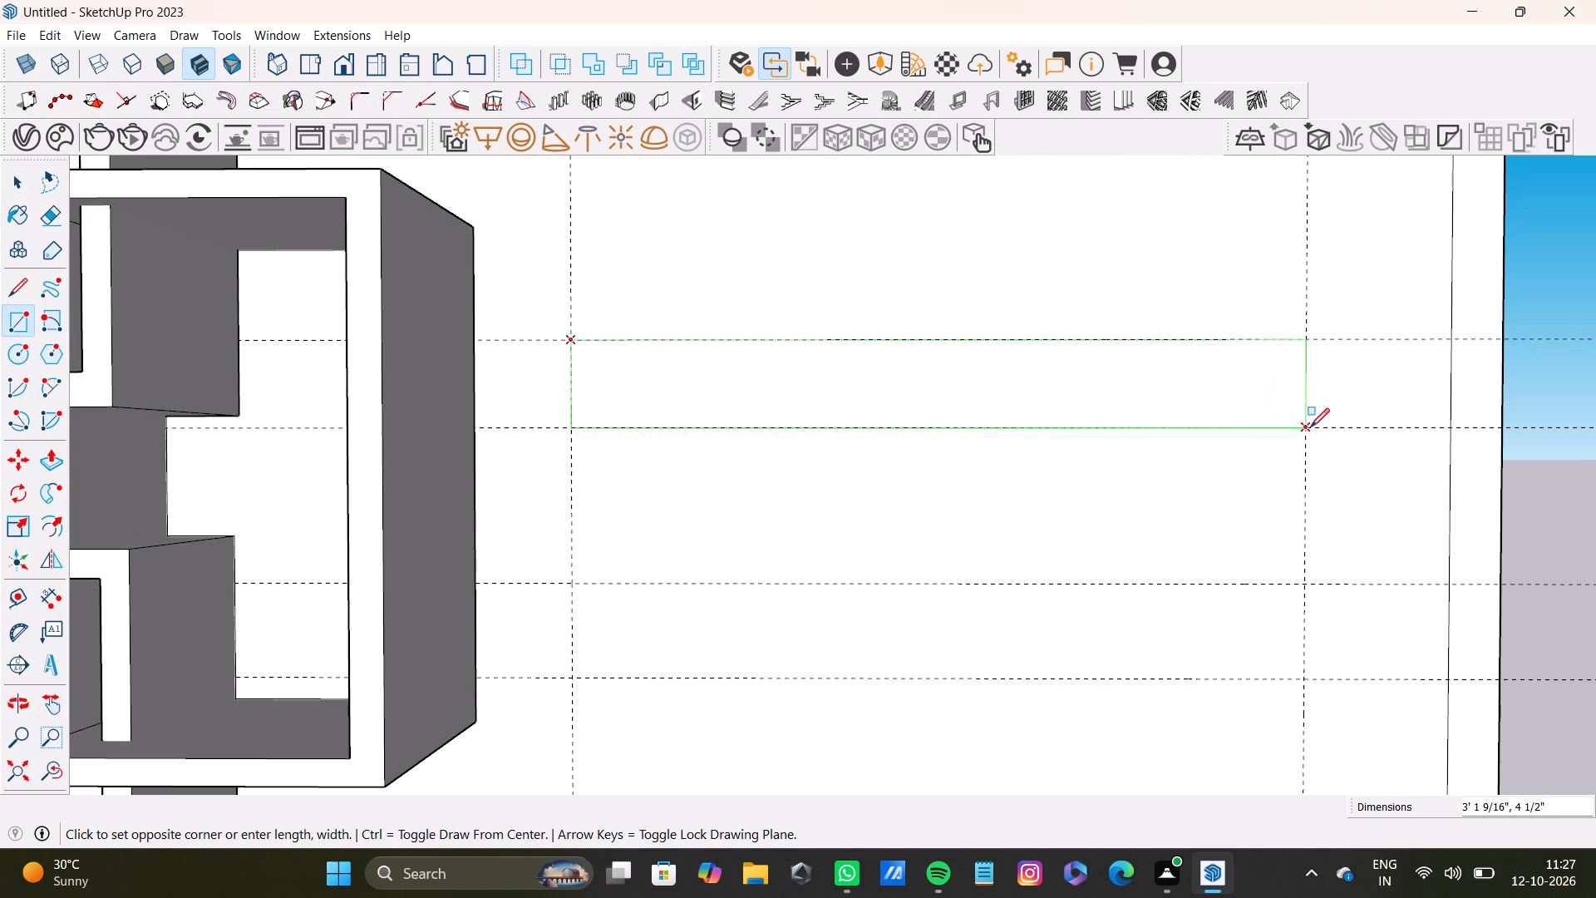
pyautogui.click(1311, 427)
pyautogui.scroll(-4, 1090, 497)
pyautogui.keyDown('shift'); pyautogui.moveTo(1026, 643); pyautogui.dragTo(1032, 425, button='middle'); pyautogui.keyUp('shift')
pyautogui.scroll(3, 674, 449)
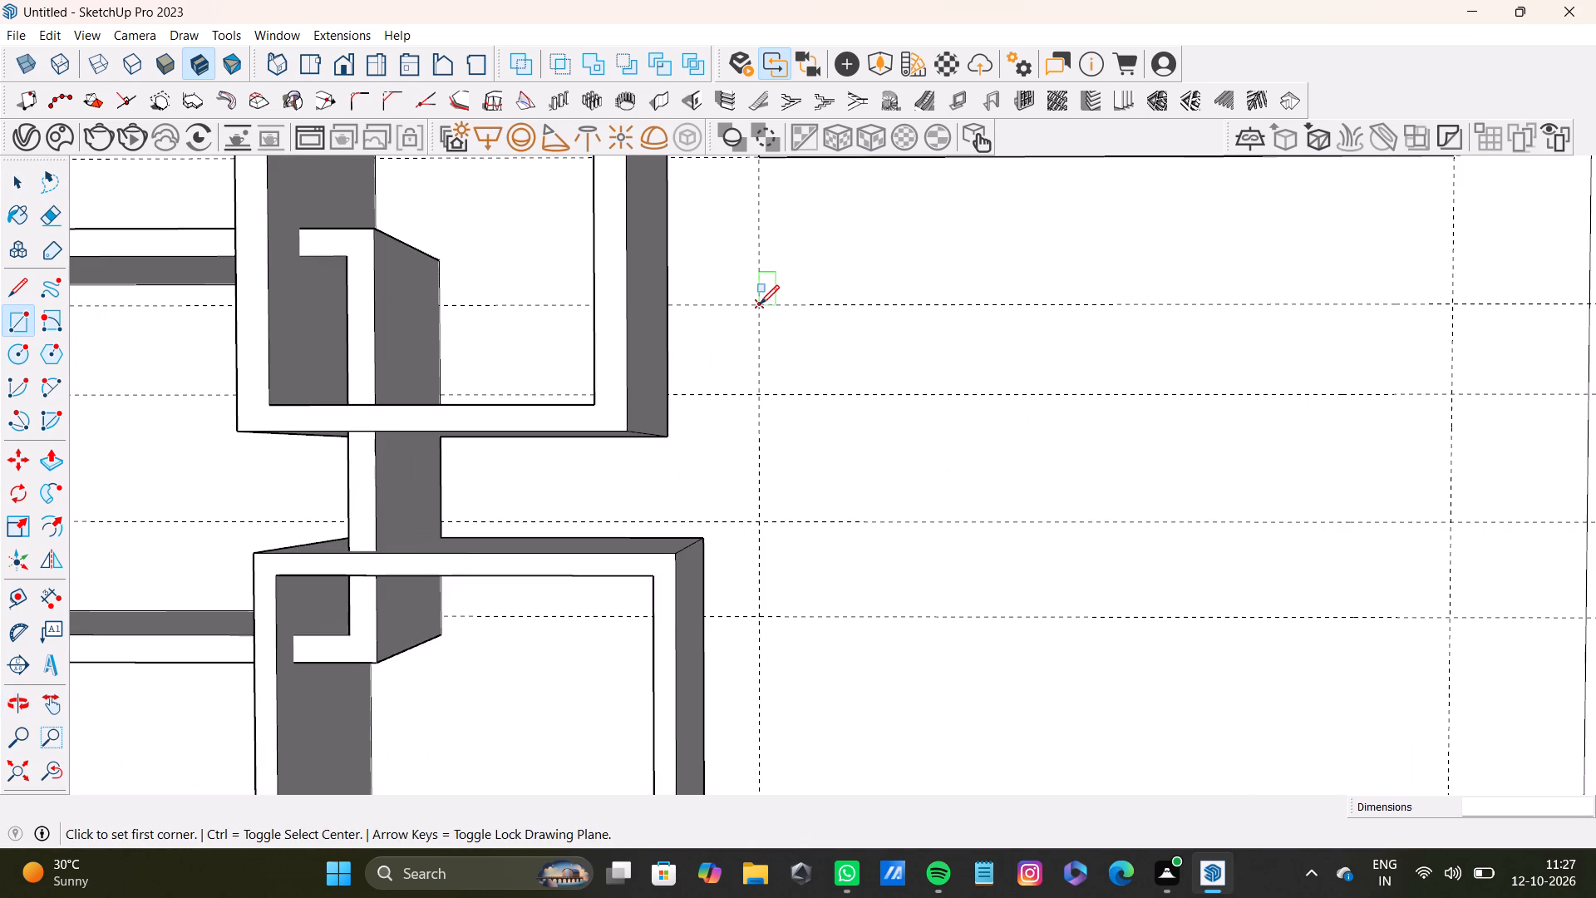
pyautogui.click(760, 303)
pyautogui.scroll(-2, 1042, 441)
pyautogui.keyDown('shift'); pyautogui.moveTo(1301, 475); pyautogui.dragTo(967, 452, button='middle'); pyautogui.keyUp('shift')
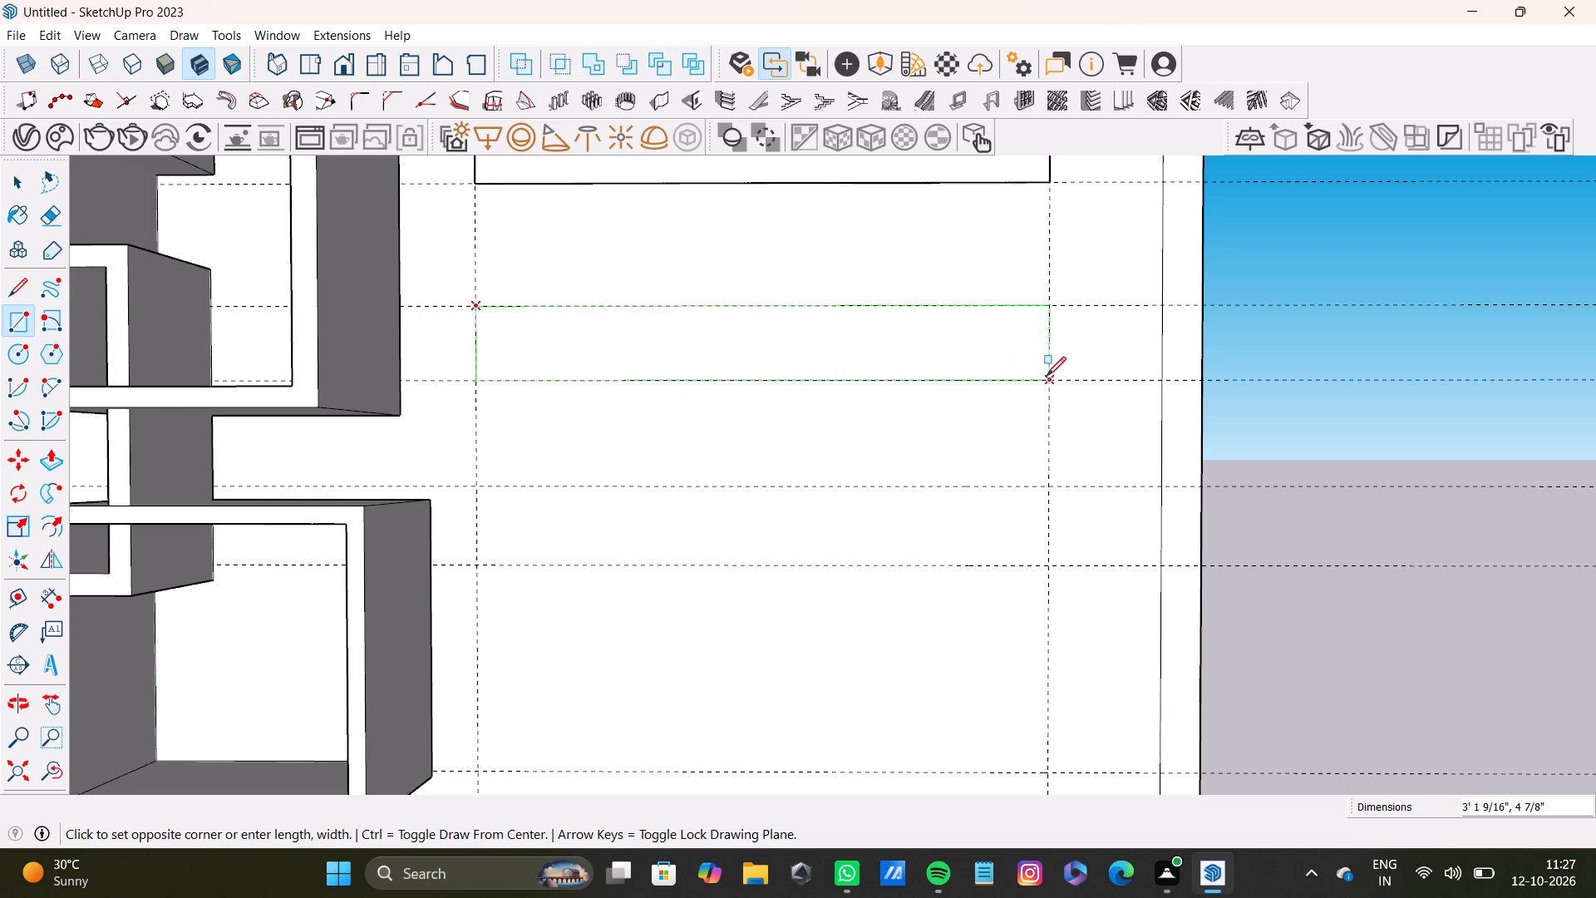
pyautogui.click(1048, 374)
pyautogui.moveTo(475, 485); pyautogui.dragTo(491, 491)
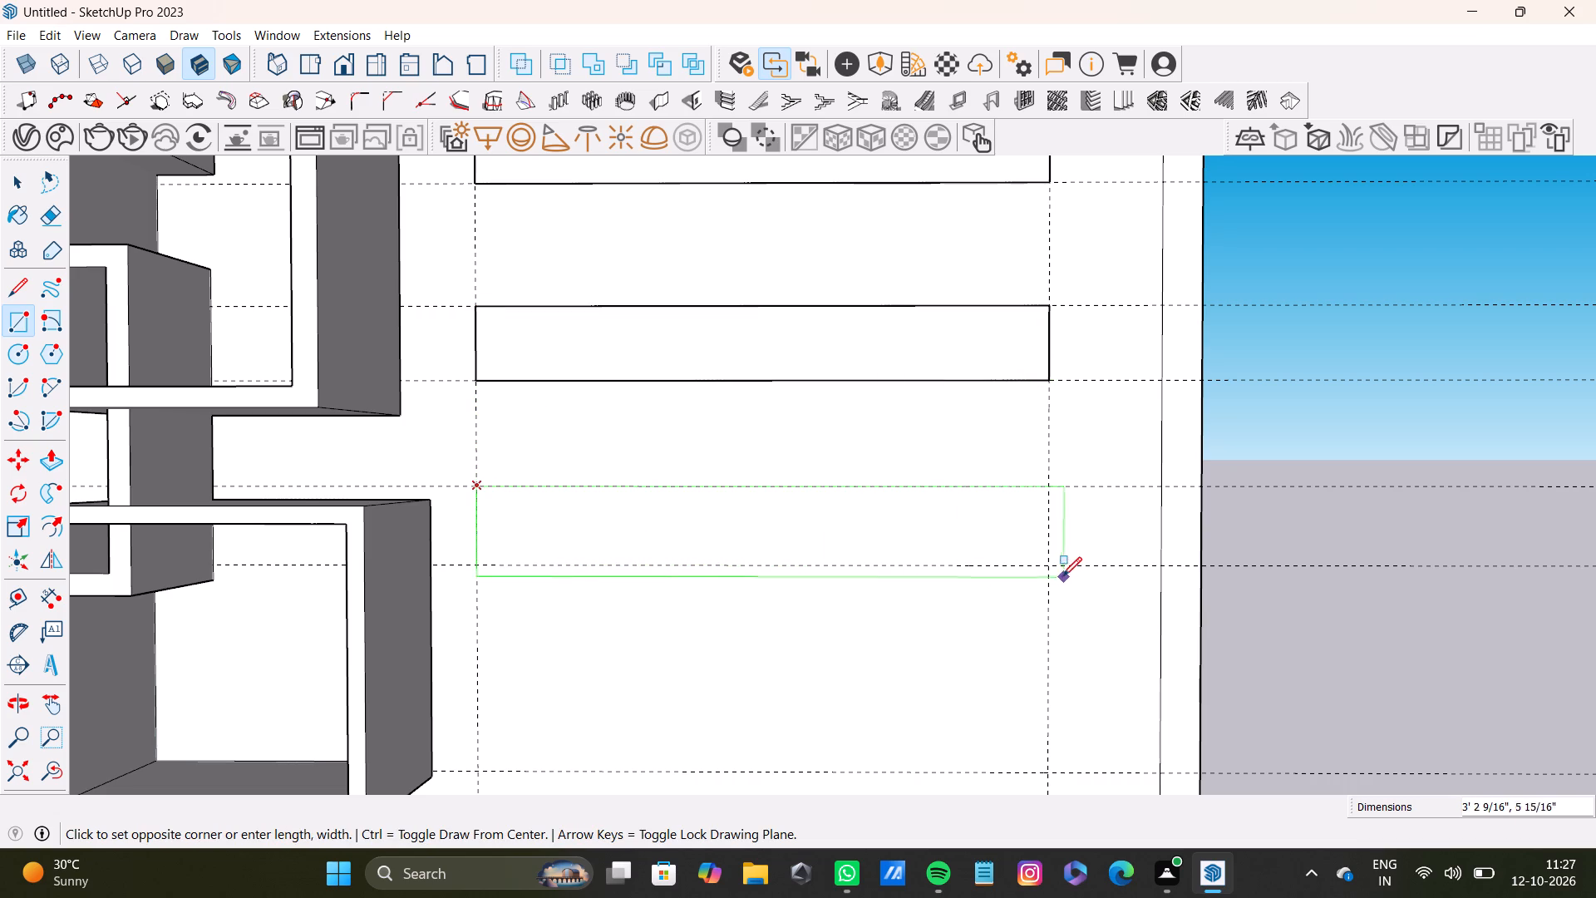
pyautogui.click(1052, 567)
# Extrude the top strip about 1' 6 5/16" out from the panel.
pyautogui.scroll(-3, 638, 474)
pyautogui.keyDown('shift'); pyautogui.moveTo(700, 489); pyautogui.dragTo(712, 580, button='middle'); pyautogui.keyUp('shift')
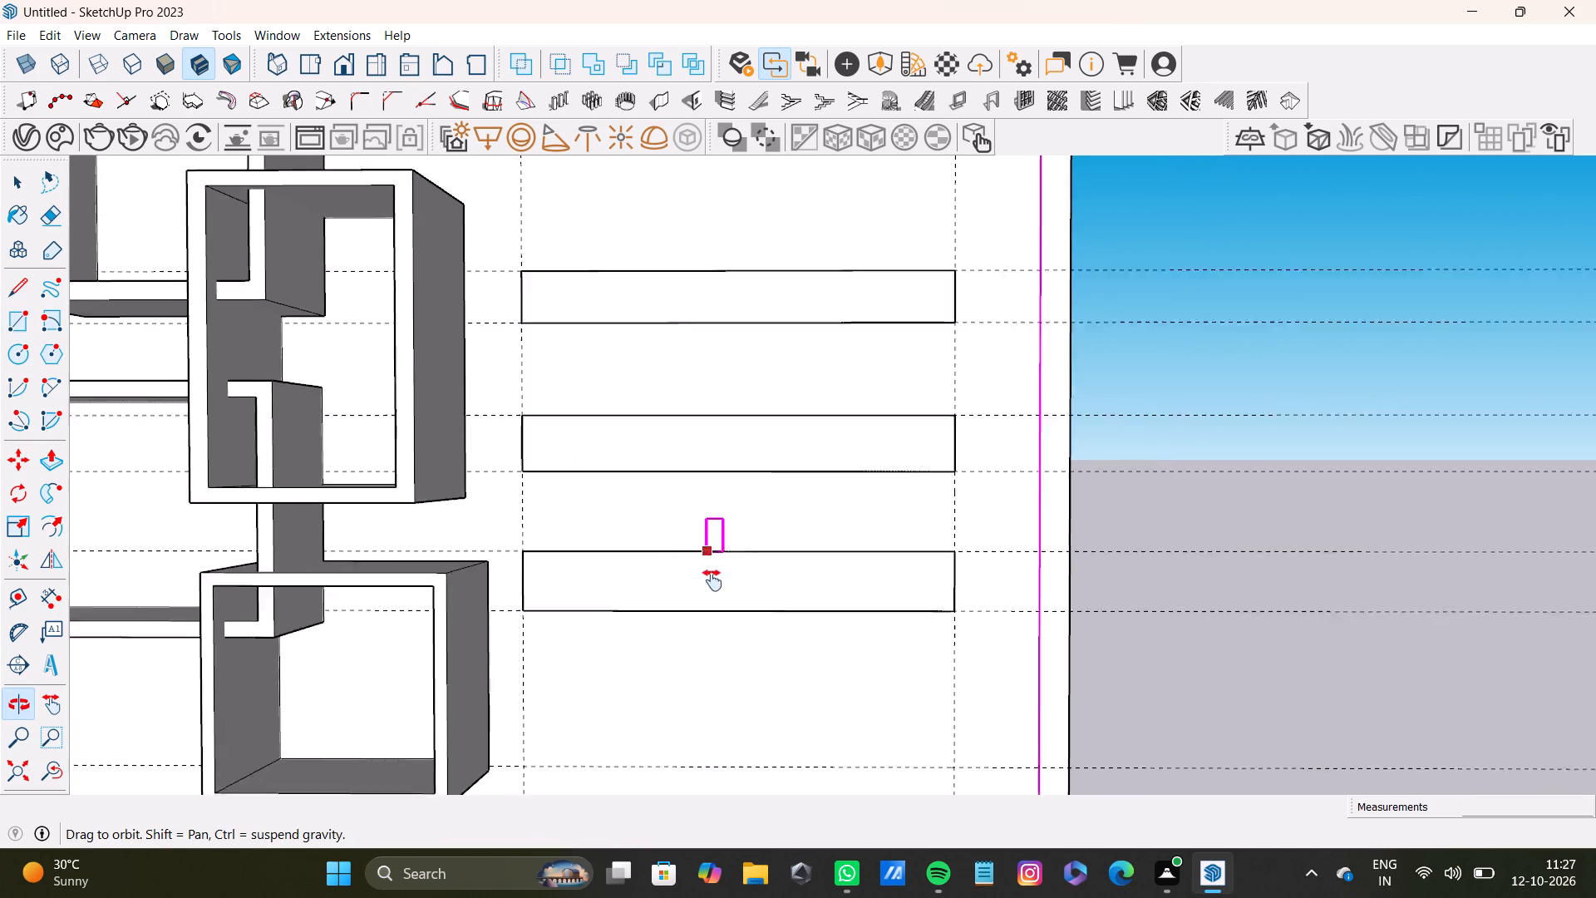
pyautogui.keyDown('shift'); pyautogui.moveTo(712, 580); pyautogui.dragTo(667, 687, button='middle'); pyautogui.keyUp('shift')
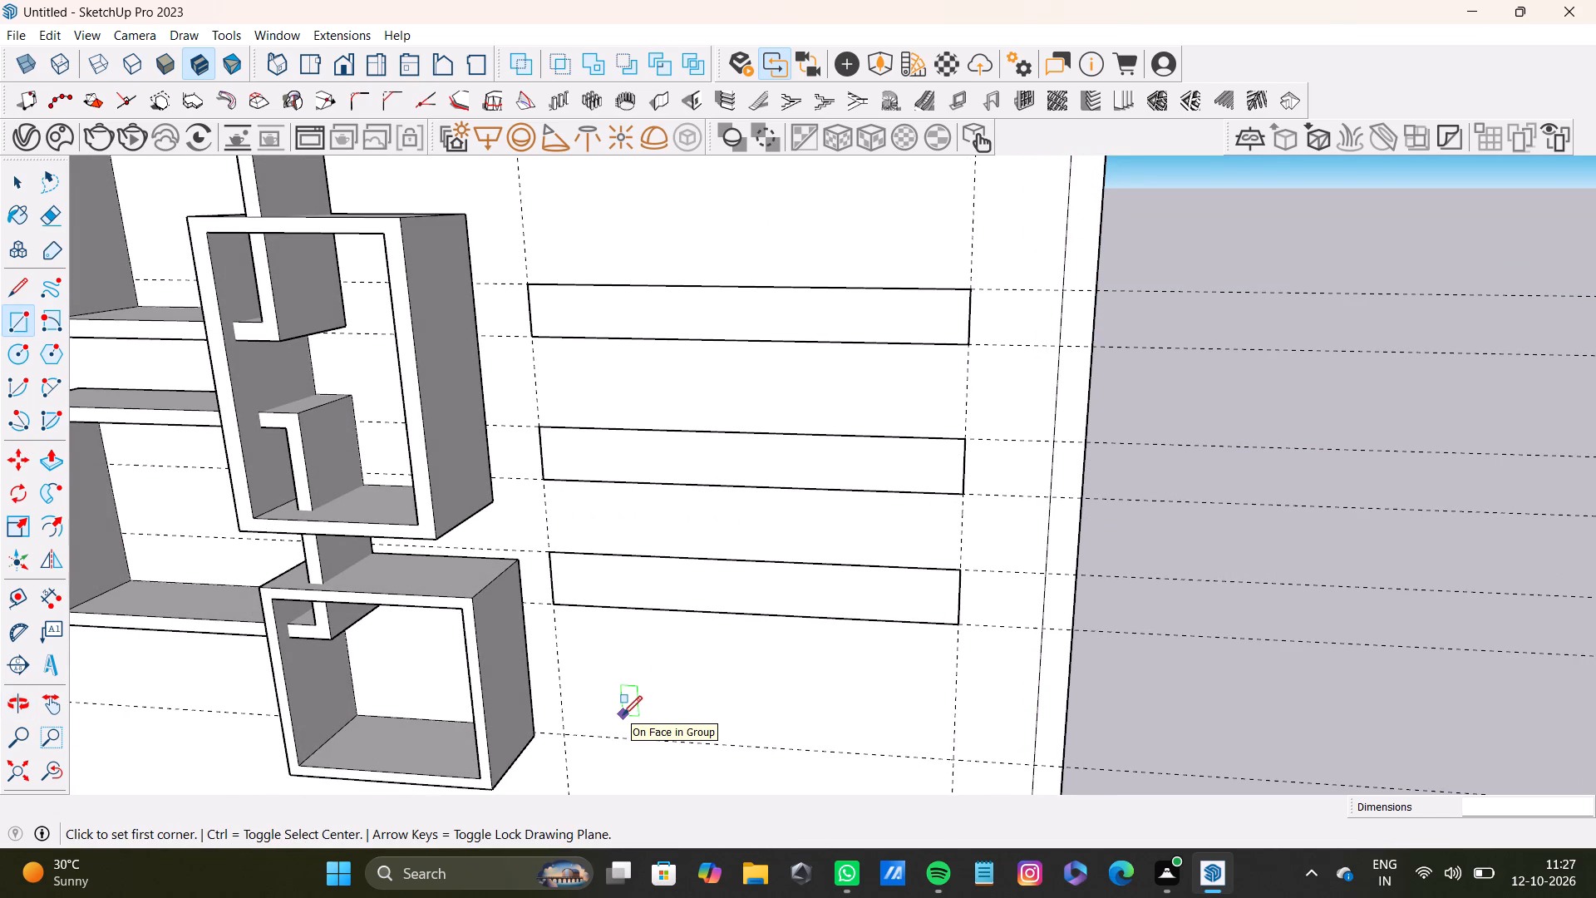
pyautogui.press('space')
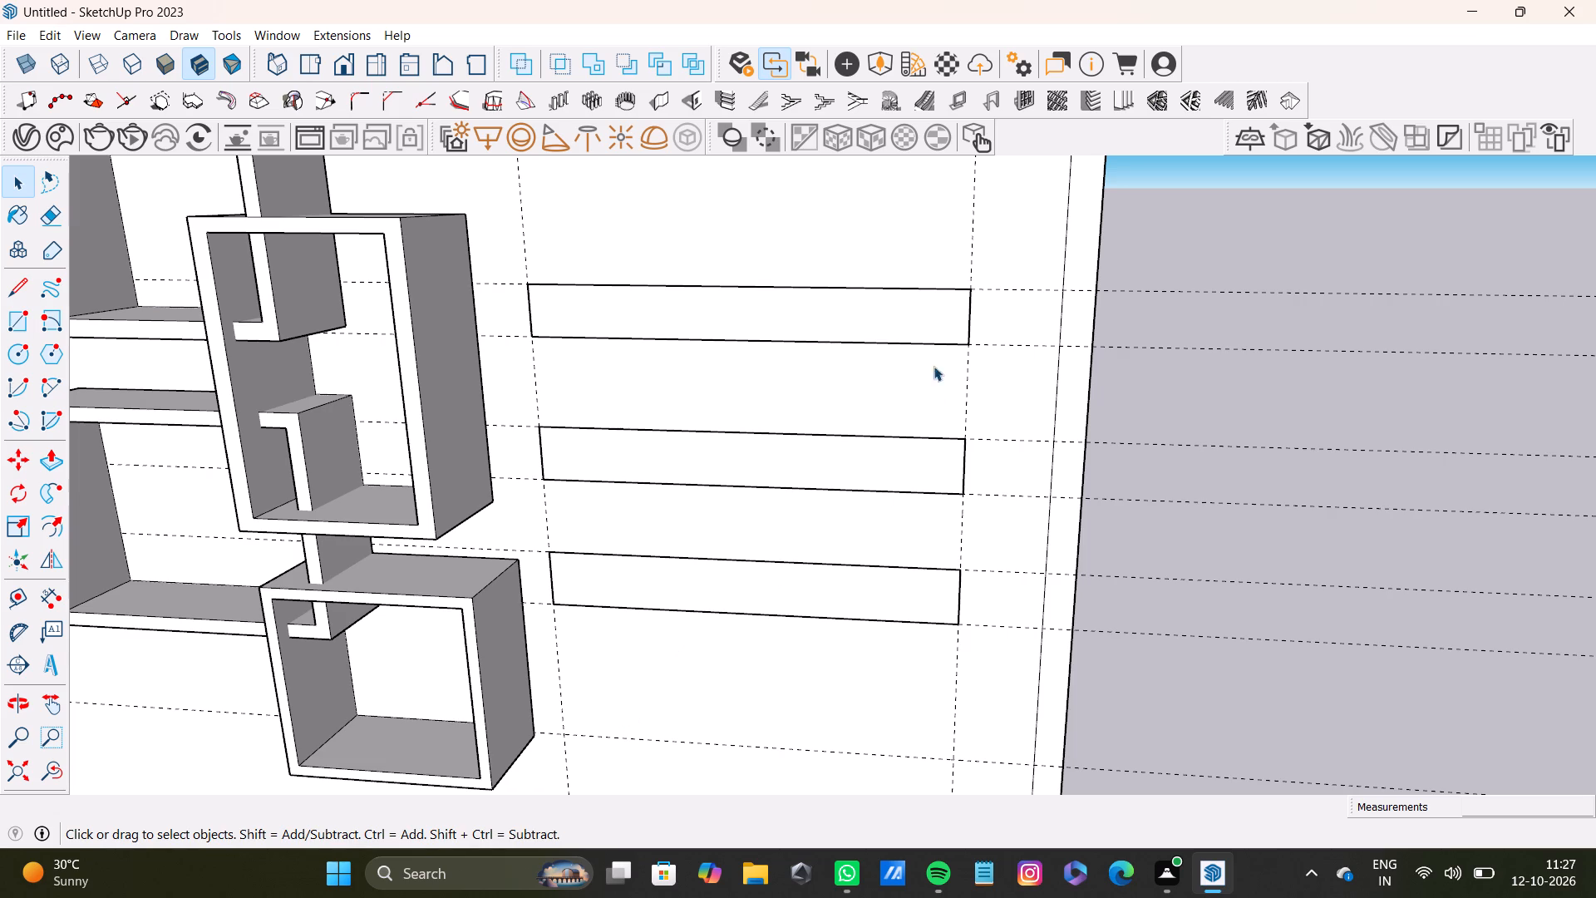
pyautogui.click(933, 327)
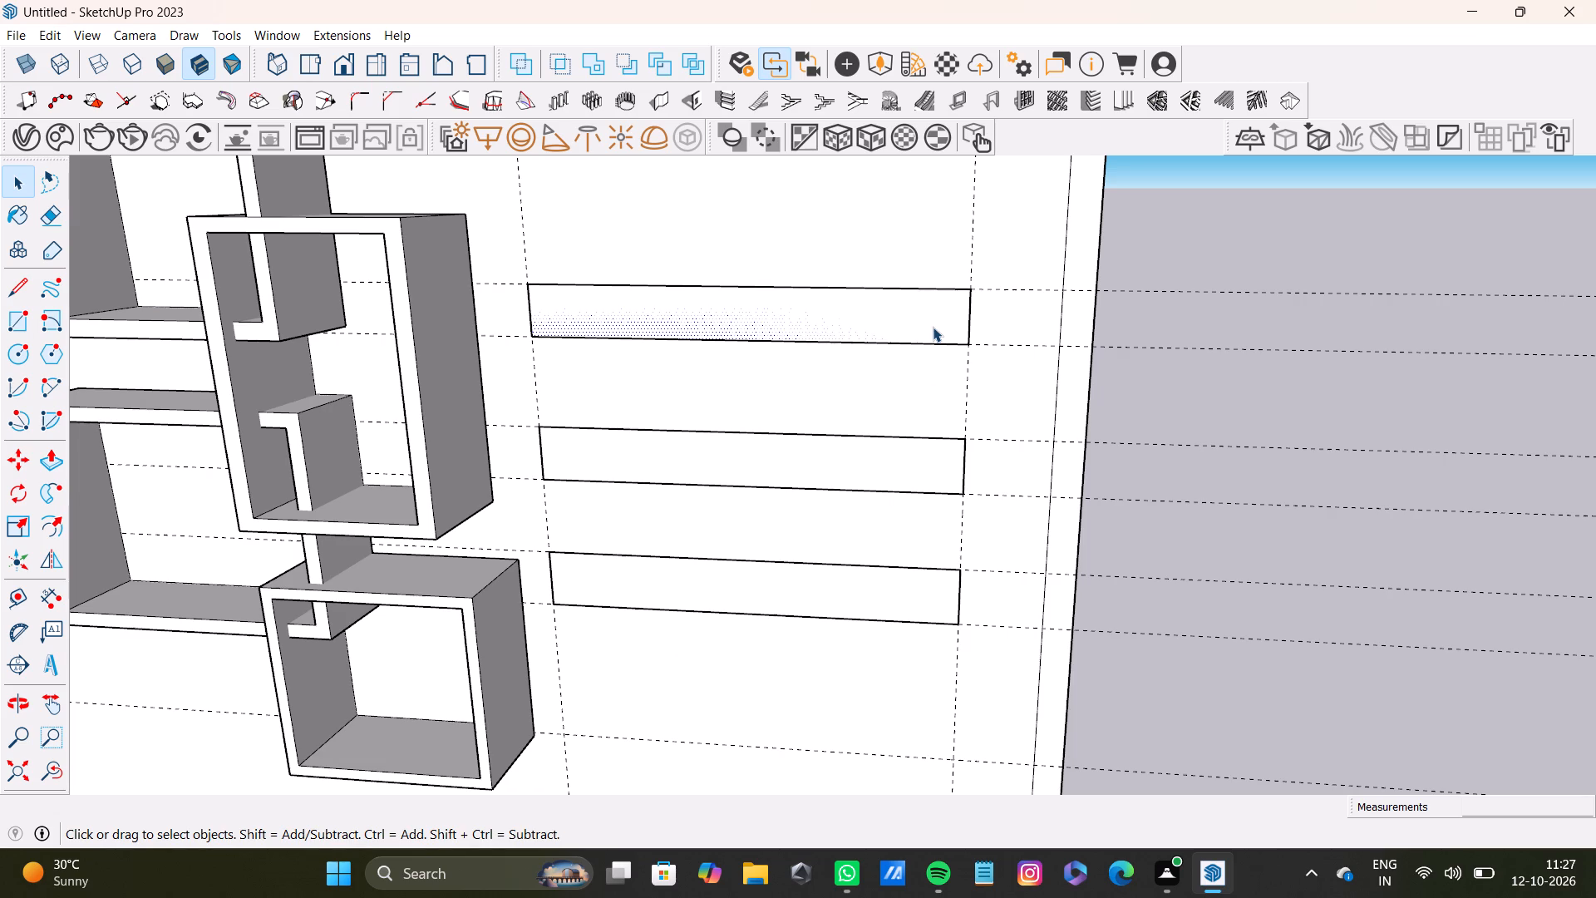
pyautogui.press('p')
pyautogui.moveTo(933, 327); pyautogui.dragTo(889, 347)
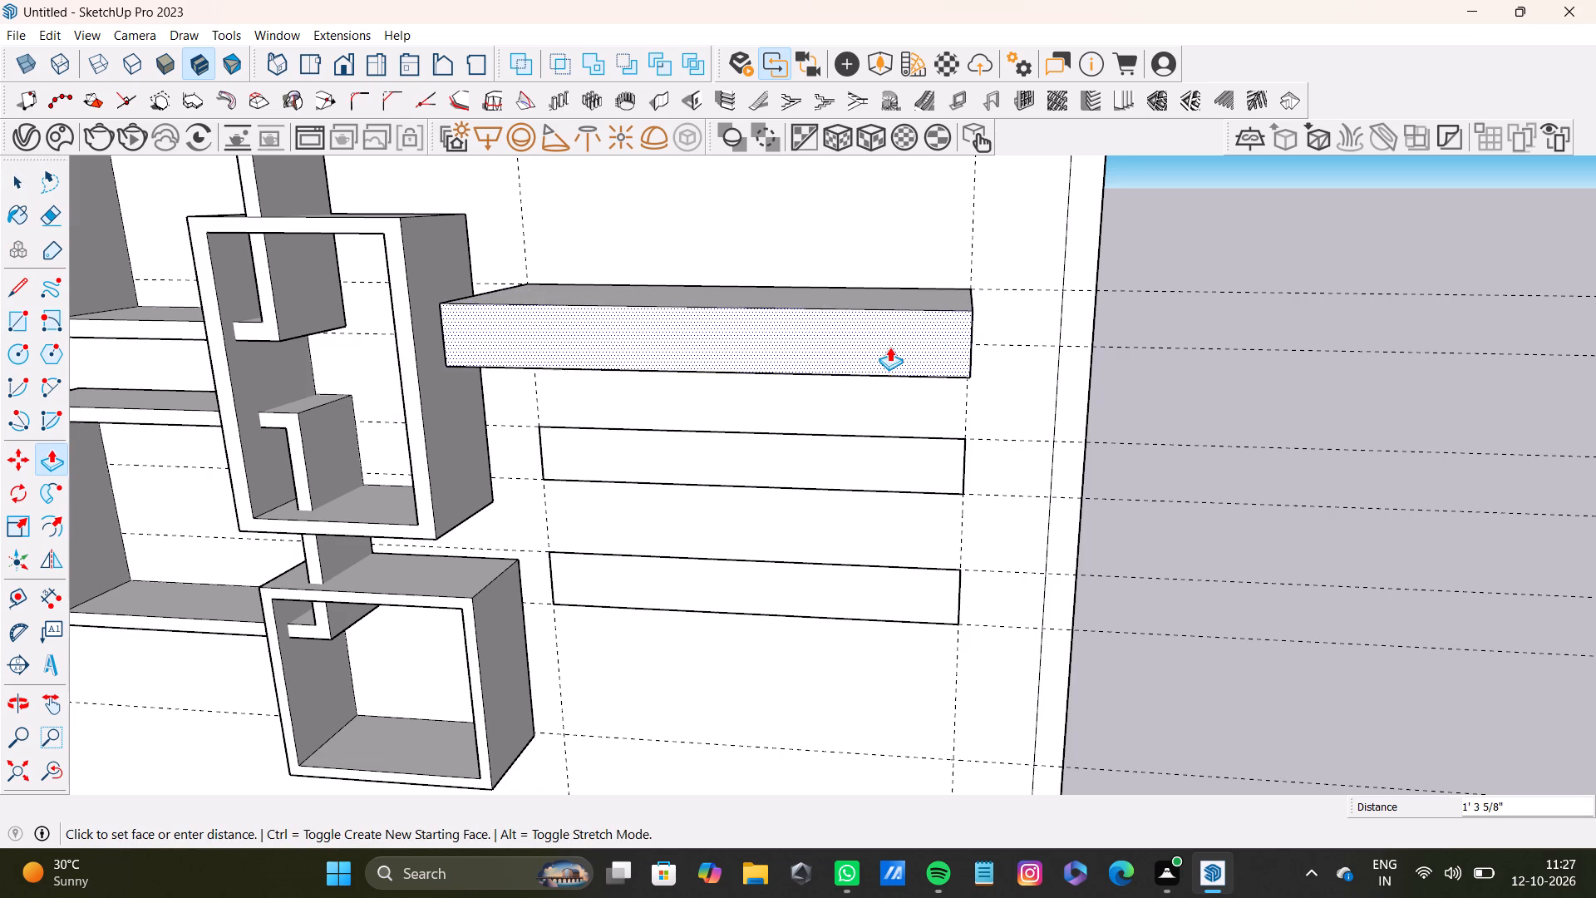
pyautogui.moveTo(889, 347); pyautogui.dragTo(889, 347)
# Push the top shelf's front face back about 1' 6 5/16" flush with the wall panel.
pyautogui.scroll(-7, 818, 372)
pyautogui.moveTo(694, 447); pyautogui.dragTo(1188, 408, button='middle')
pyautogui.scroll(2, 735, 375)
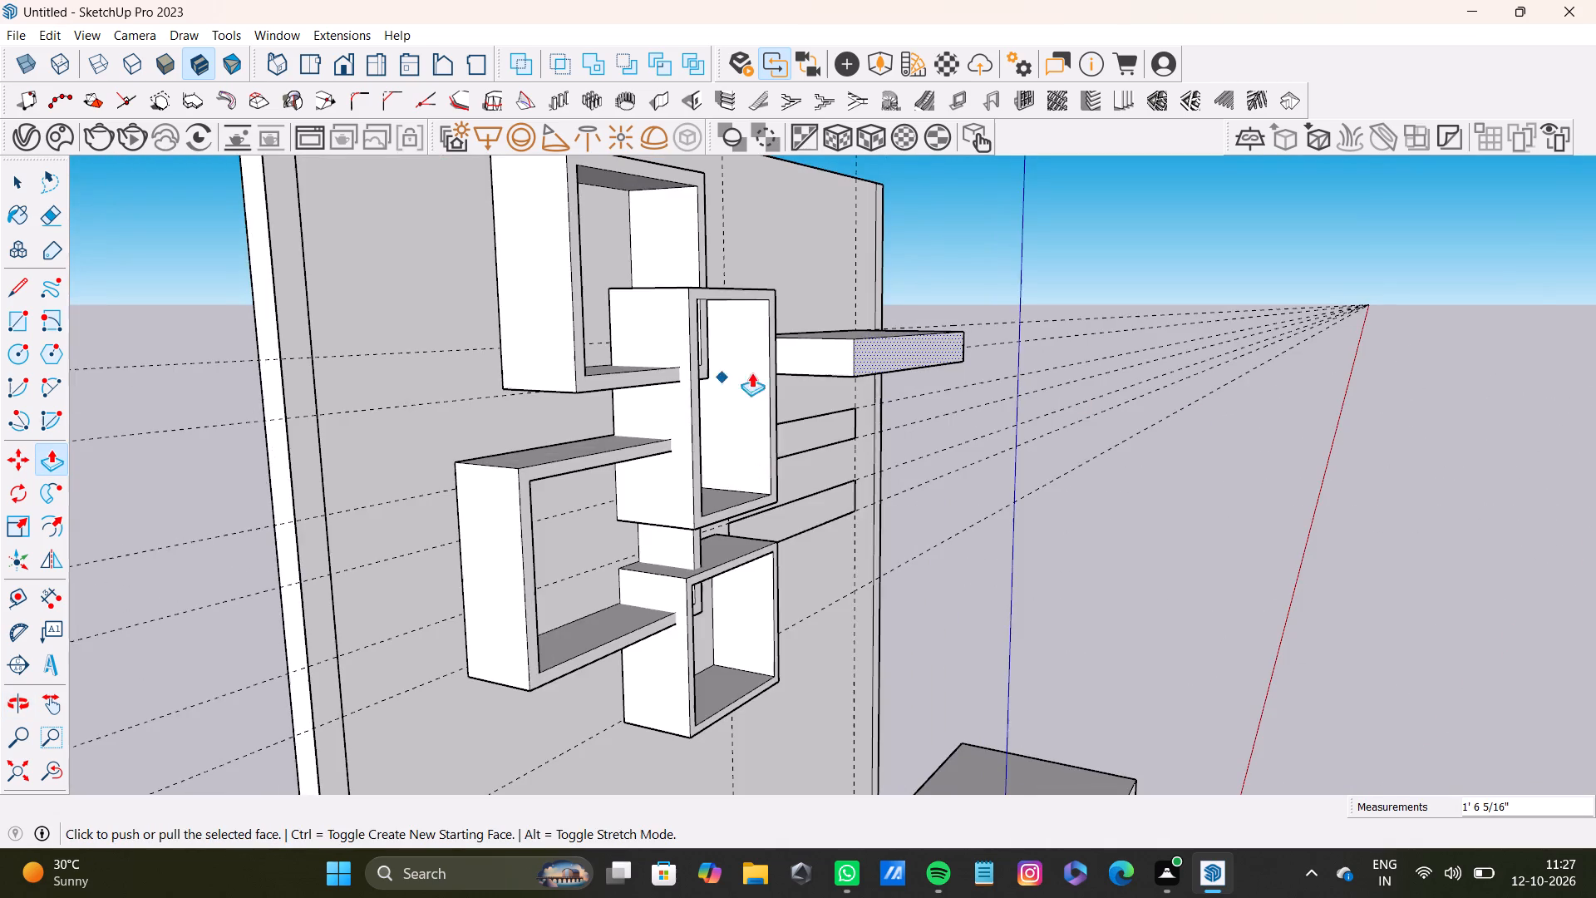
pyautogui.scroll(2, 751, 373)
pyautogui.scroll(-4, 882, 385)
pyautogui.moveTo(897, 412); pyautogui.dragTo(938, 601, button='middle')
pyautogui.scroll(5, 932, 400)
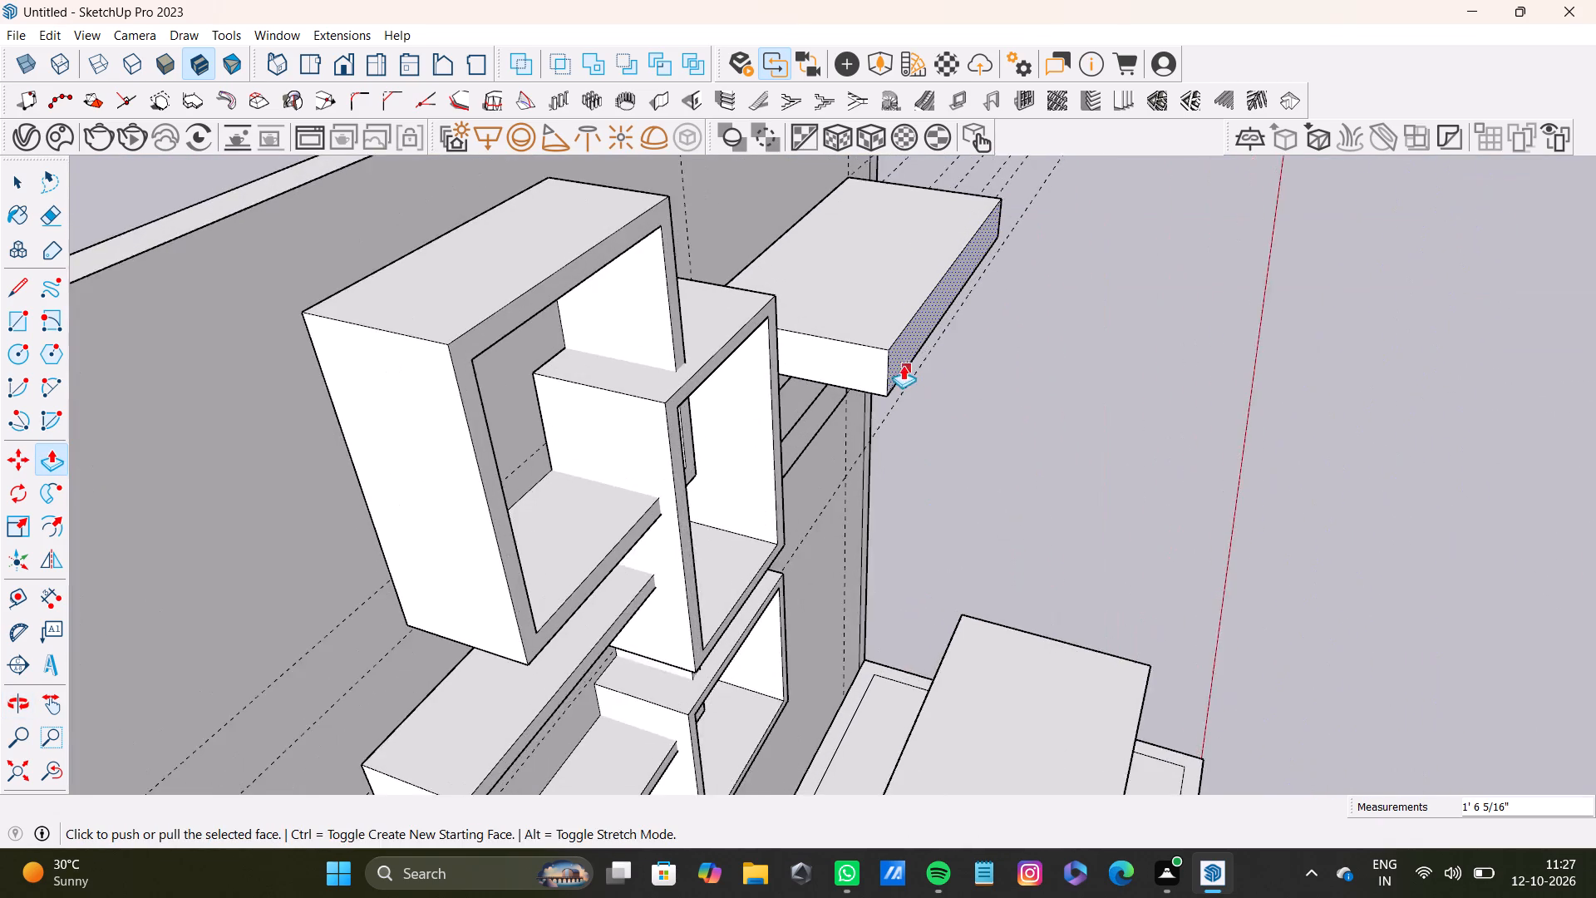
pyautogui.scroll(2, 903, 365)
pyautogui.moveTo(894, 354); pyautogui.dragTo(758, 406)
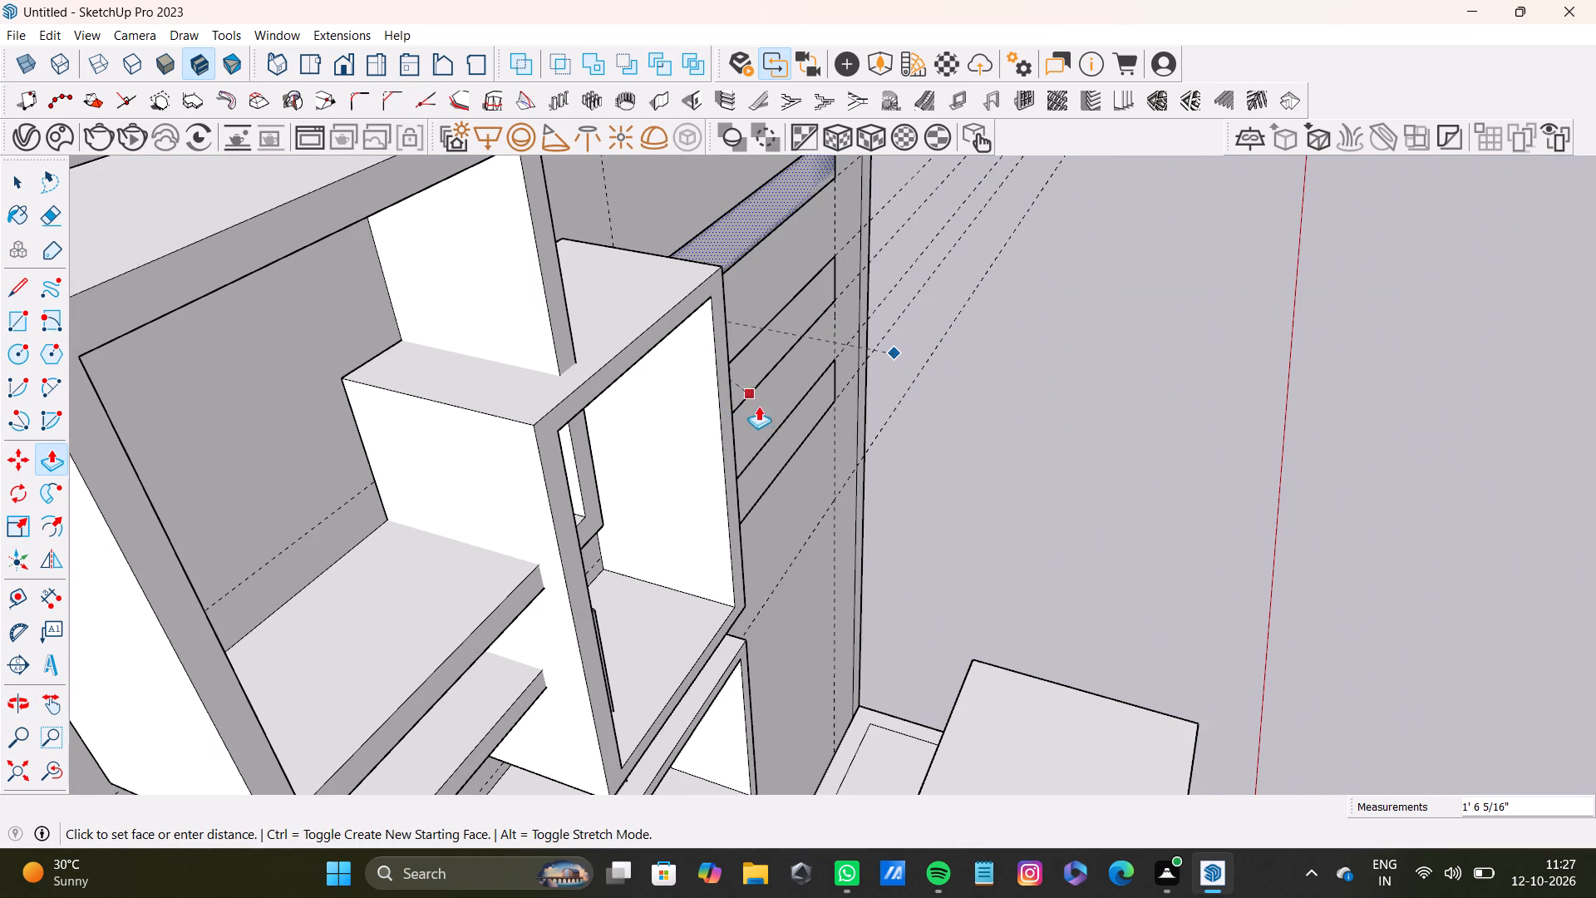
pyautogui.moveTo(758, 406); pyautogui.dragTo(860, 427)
# Redraw the top strip rectangle between the two vertical guides and the upper two horizontal guides.
pyautogui.moveTo(1019, 349); pyautogui.dragTo(694, 349, button='middle')
pyautogui.scroll(-5, 768, 318)
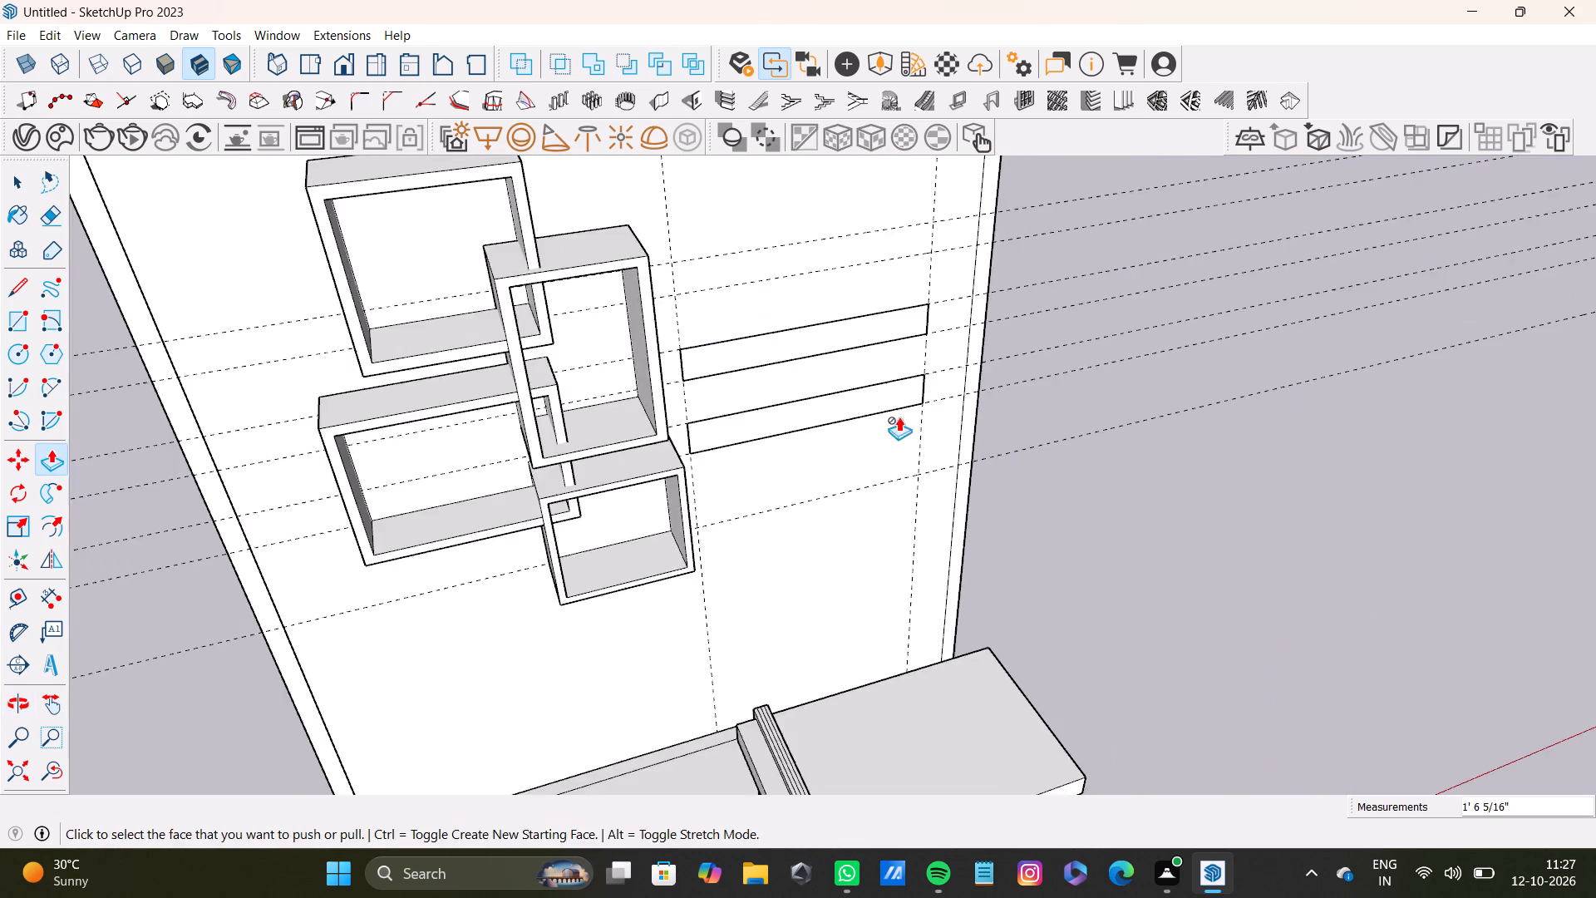
pyautogui.keyDown('shift'); pyautogui.moveTo(899, 416); pyautogui.dragTo(768, 444, button='middle'); pyautogui.keyUp('shift')
pyautogui.press('r')
pyautogui.scroll(7, 733, 405)
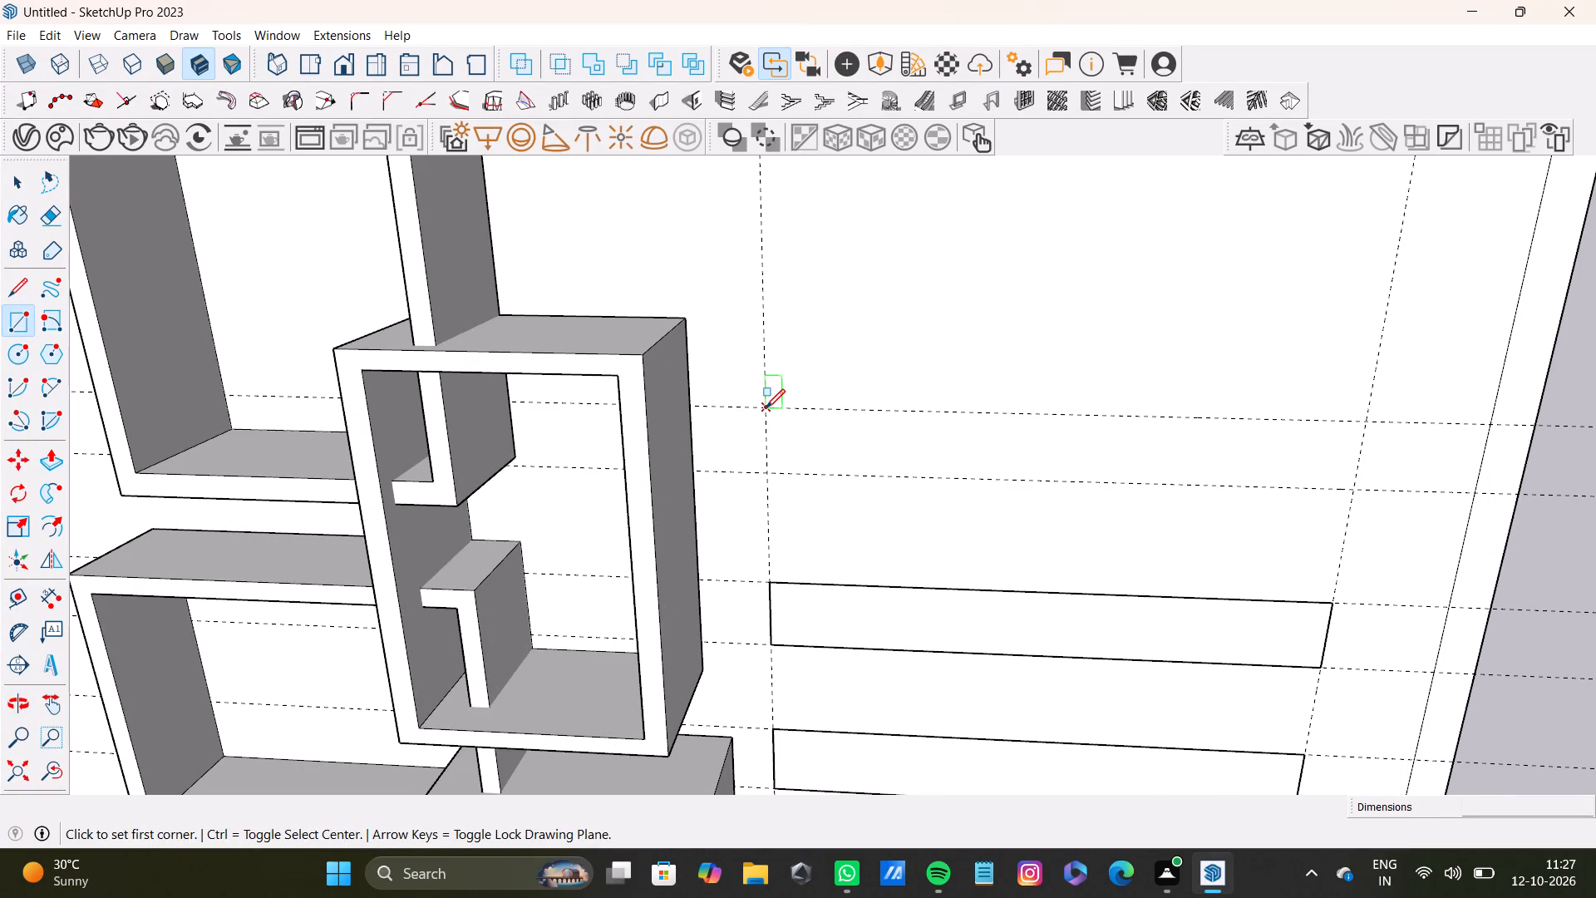
pyautogui.click(766, 408)
pyautogui.click(1352, 491)
pyautogui.scroll(-4, 958, 500)
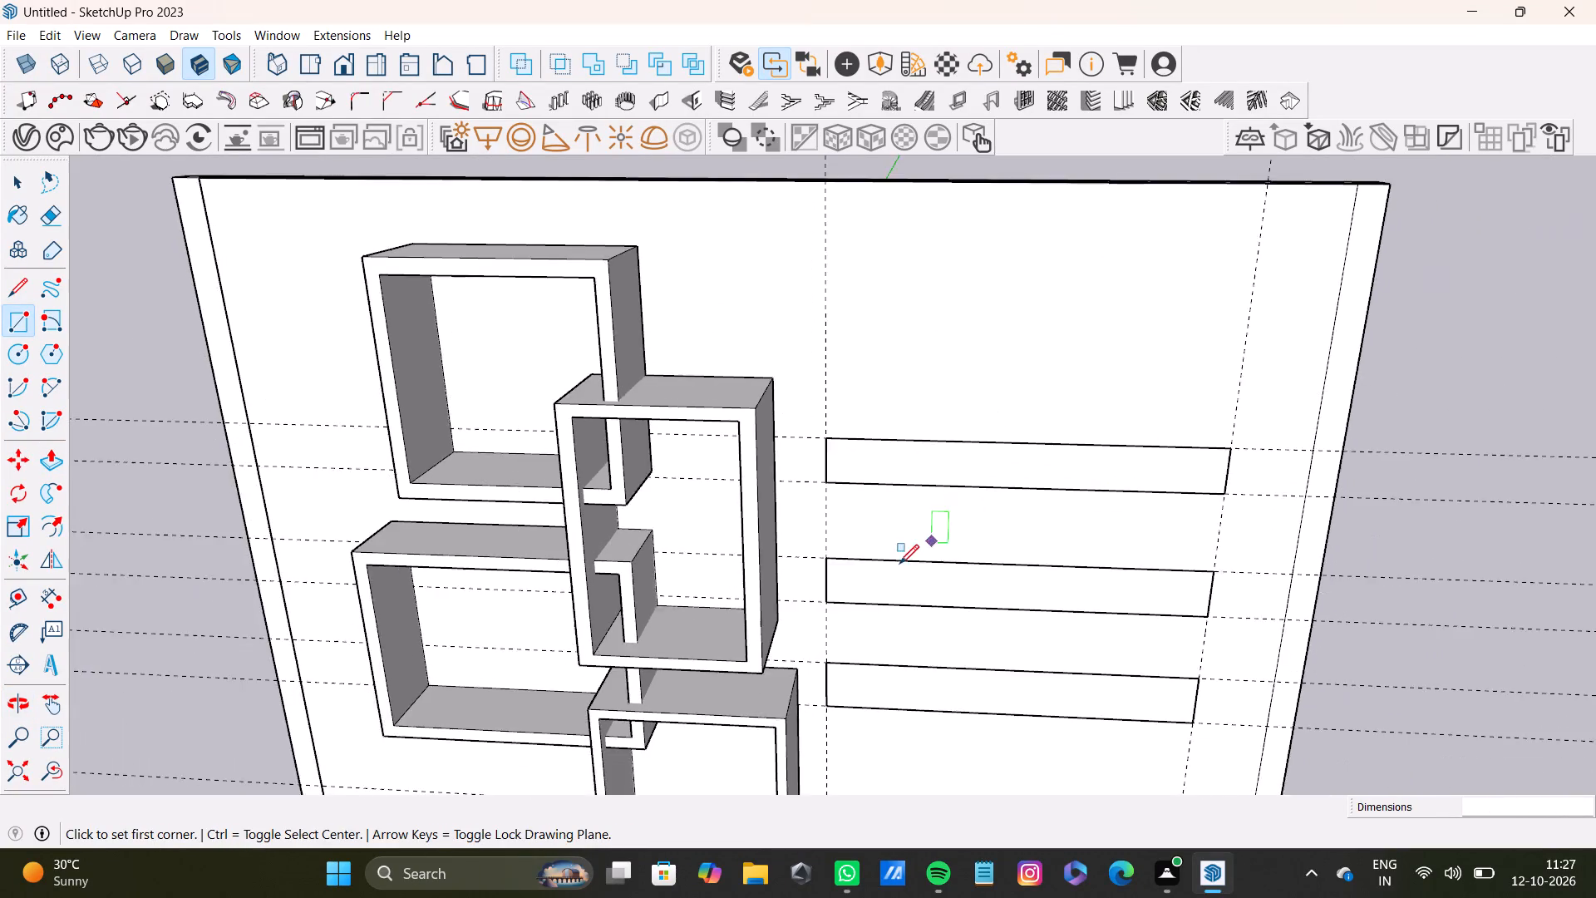
# Extrude the redrawn top strip about 1' 1 5/8" out from the panel as a shelf.
pyautogui.moveTo(899, 564); pyautogui.dragTo(1053, 519, button='middle')
pyautogui.press('space')
pyautogui.click(946, 456)
pyautogui.press('p')
pyautogui.moveTo(946, 456); pyautogui.dragTo(978, 474)
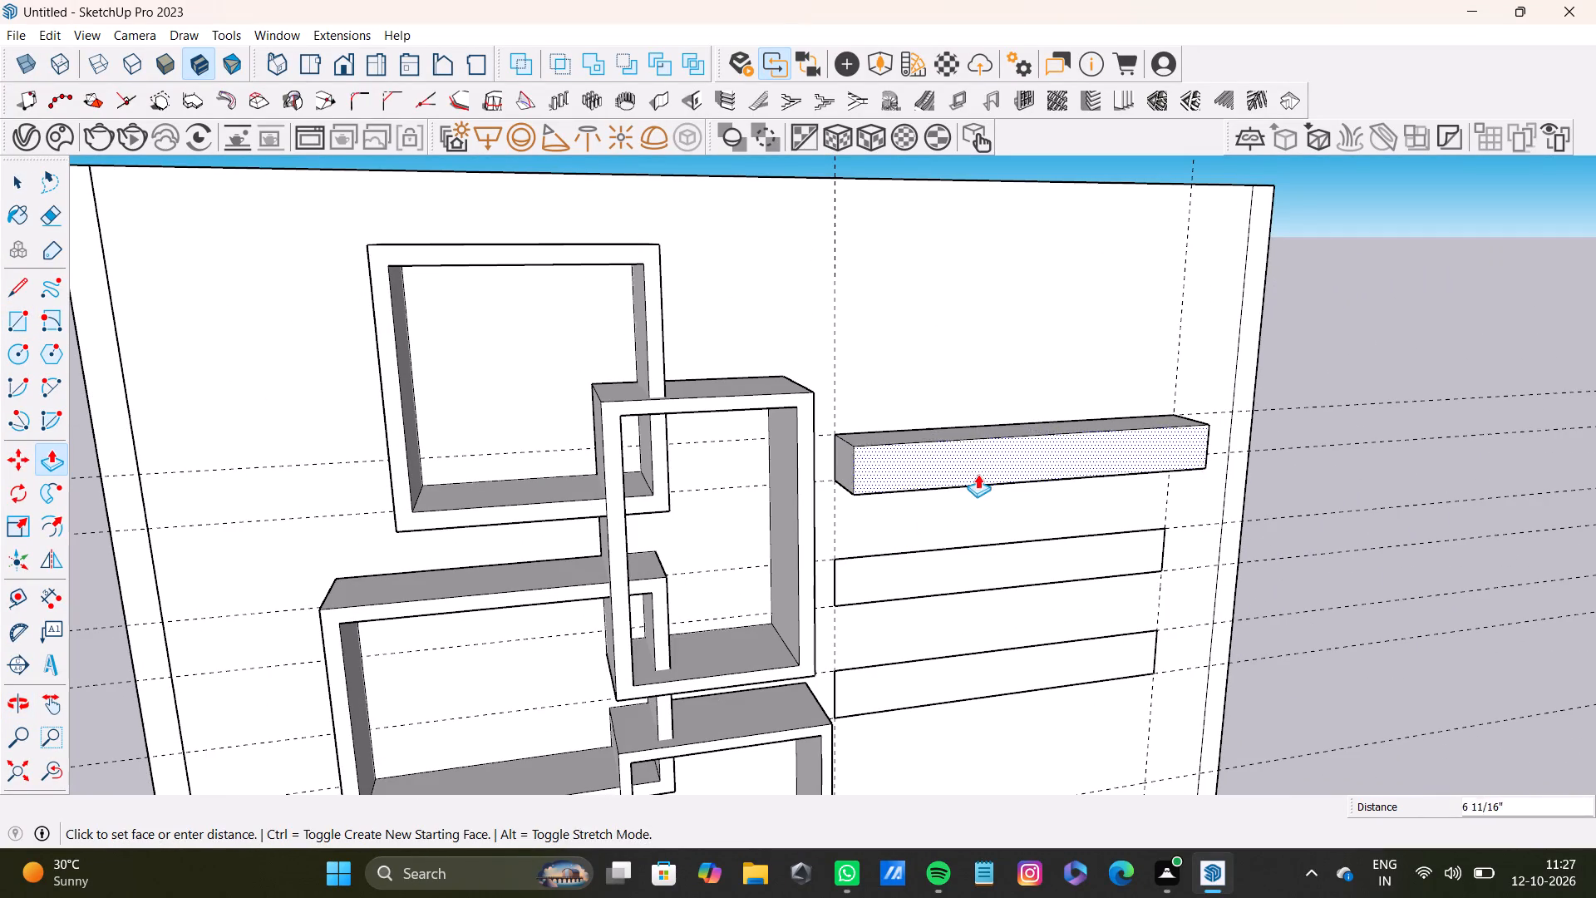
pyautogui.moveTo(978, 474); pyautogui.dragTo(999, 503)
# Extrude the middle strip about 1' 1 5/8" to match the top shelf's depth.
pyautogui.scroll(-4, 999, 507)
pyautogui.moveTo(976, 618); pyautogui.dragTo(1136, 474, button='middle')
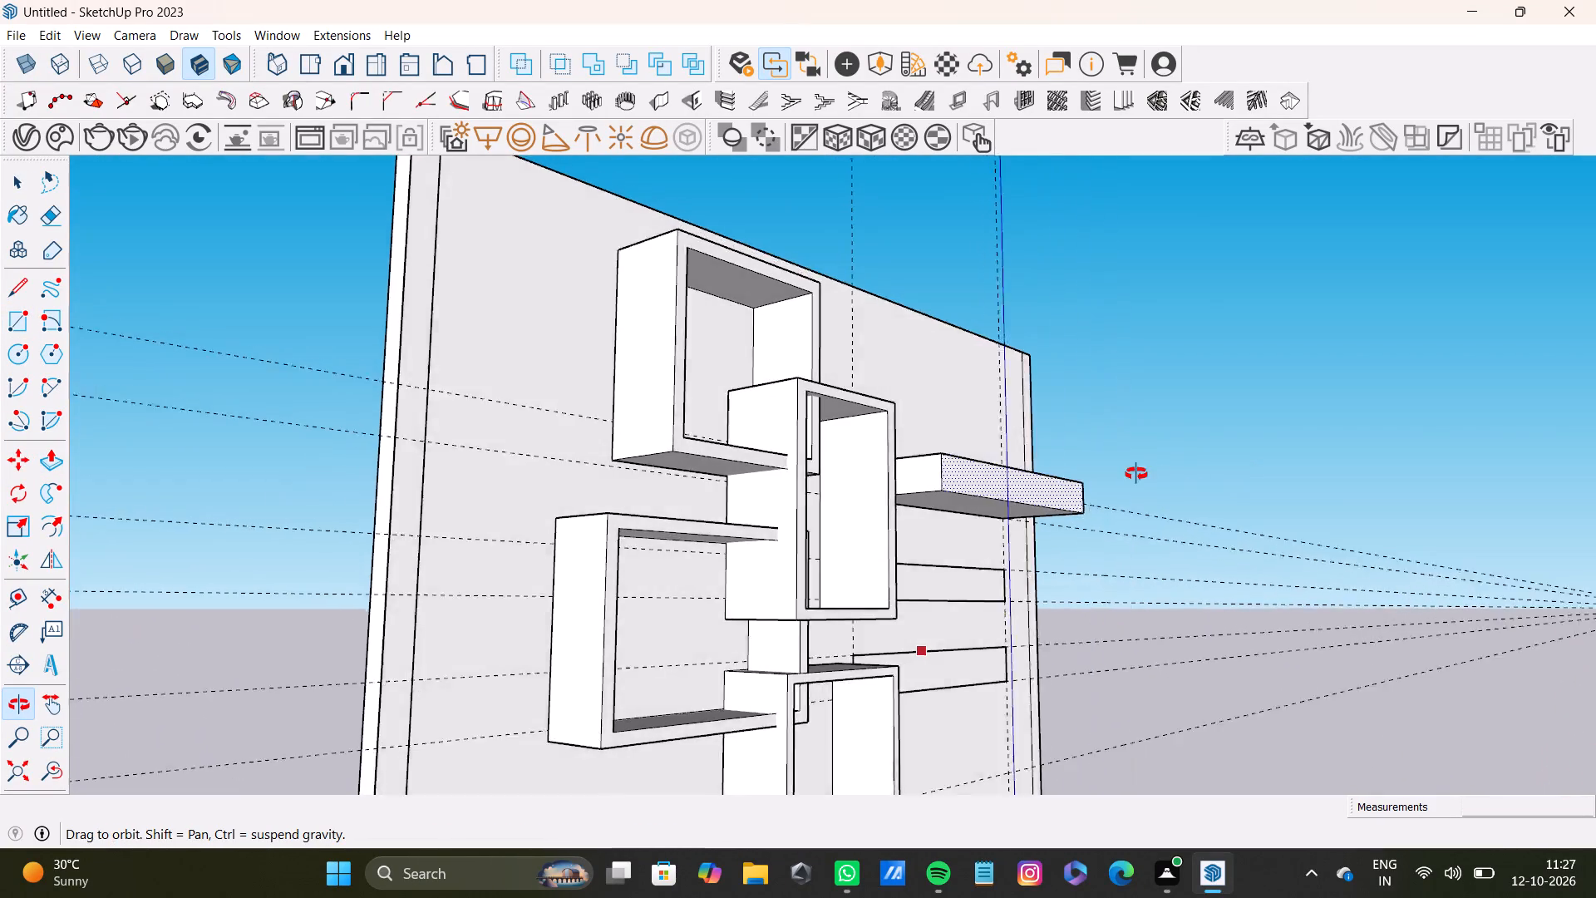
pyautogui.moveTo(1136, 474); pyautogui.dragTo(1019, 416, button='middle')
pyautogui.press('space')
pyautogui.scroll(2, 777, 518)
pyautogui.moveTo(822, 512); pyautogui.dragTo(617, 465, button='middle')
pyautogui.click(840, 529)
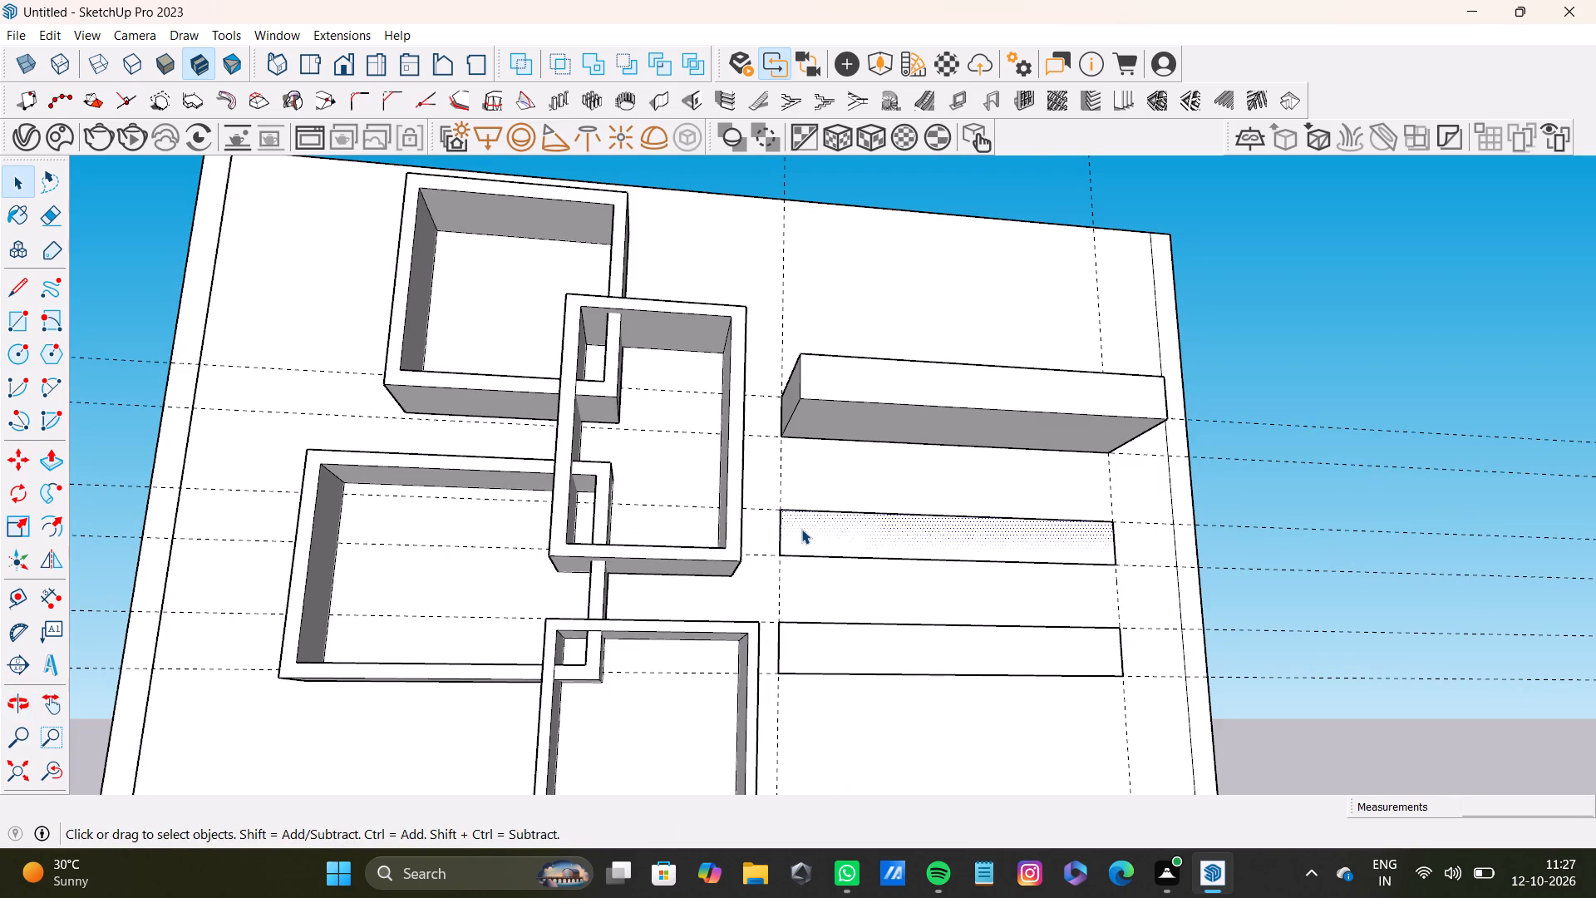
pyautogui.press('p')
pyautogui.moveTo(803, 527); pyautogui.dragTo(812, 389)
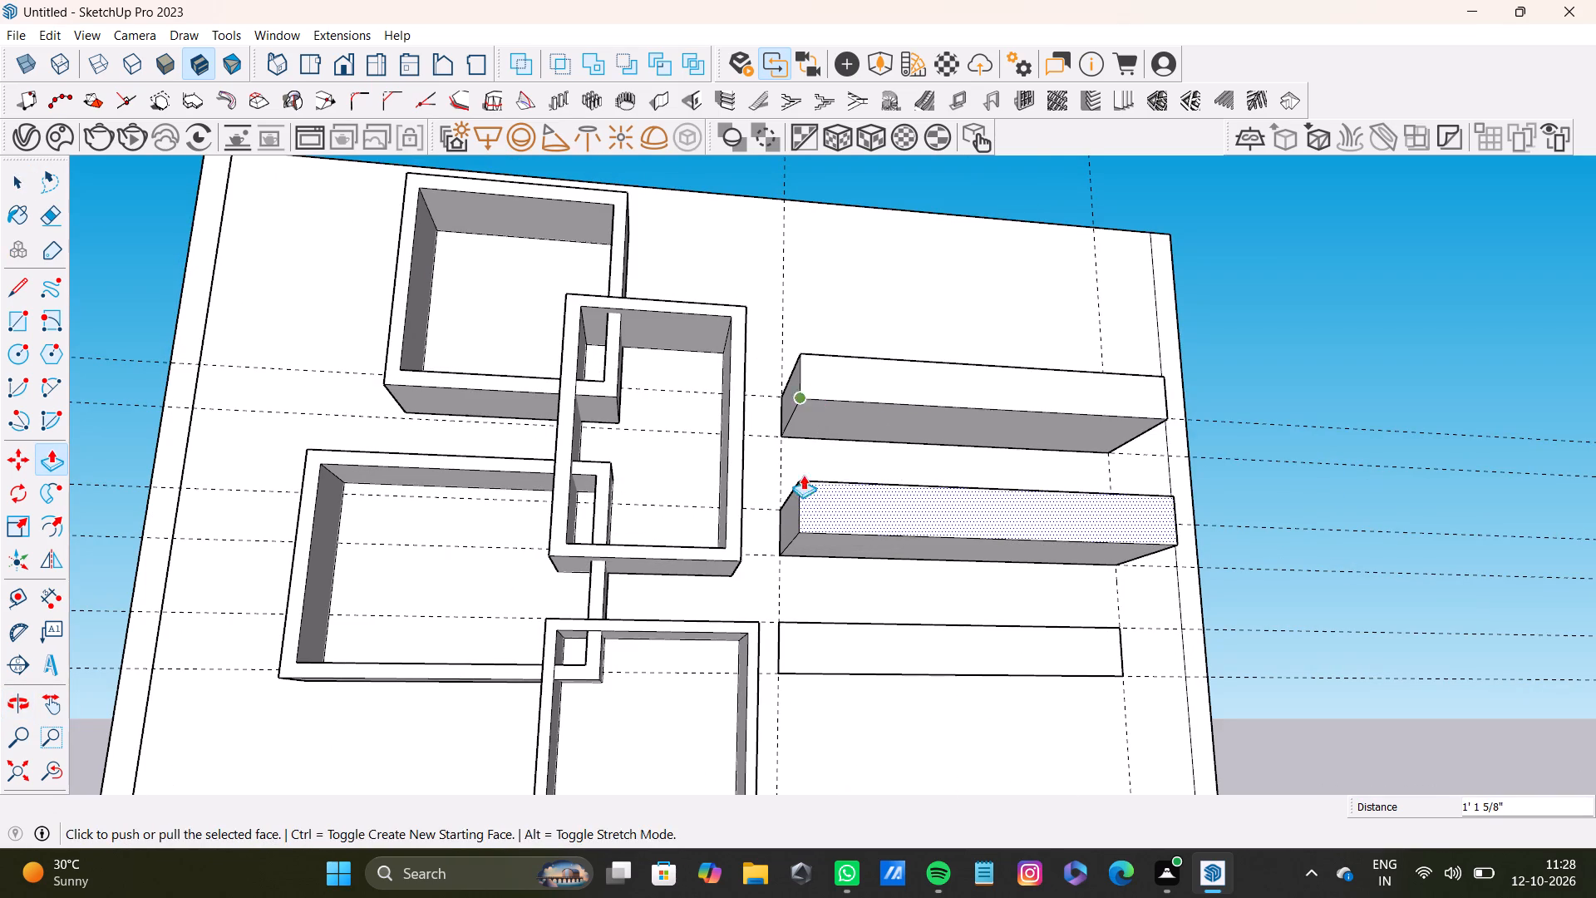
# Extrude the bottom strip about 1' 1 5/8" to match the depth of the shelves above.
pyautogui.scroll(-4, 823, 518)
pyautogui.moveTo(836, 604); pyautogui.dragTo(787, 603, button='middle')
pyautogui.press('space')
pyautogui.scroll(2, 836, 613)
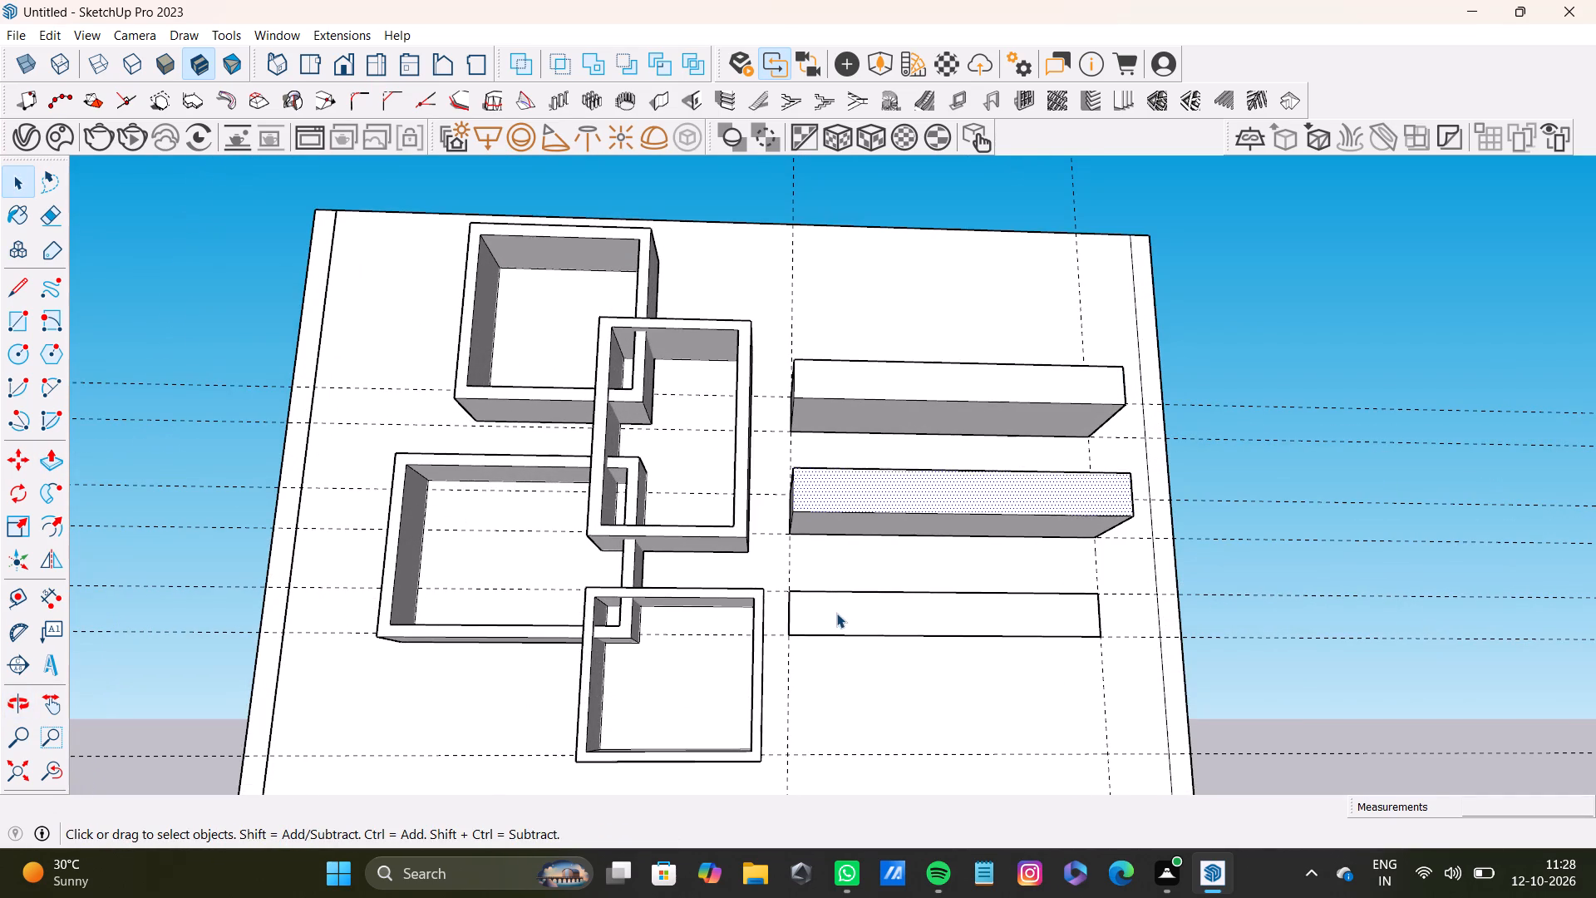
pyautogui.click(836, 613)
pyautogui.press('p')
pyautogui.press('space')
pyautogui.click(846, 613)
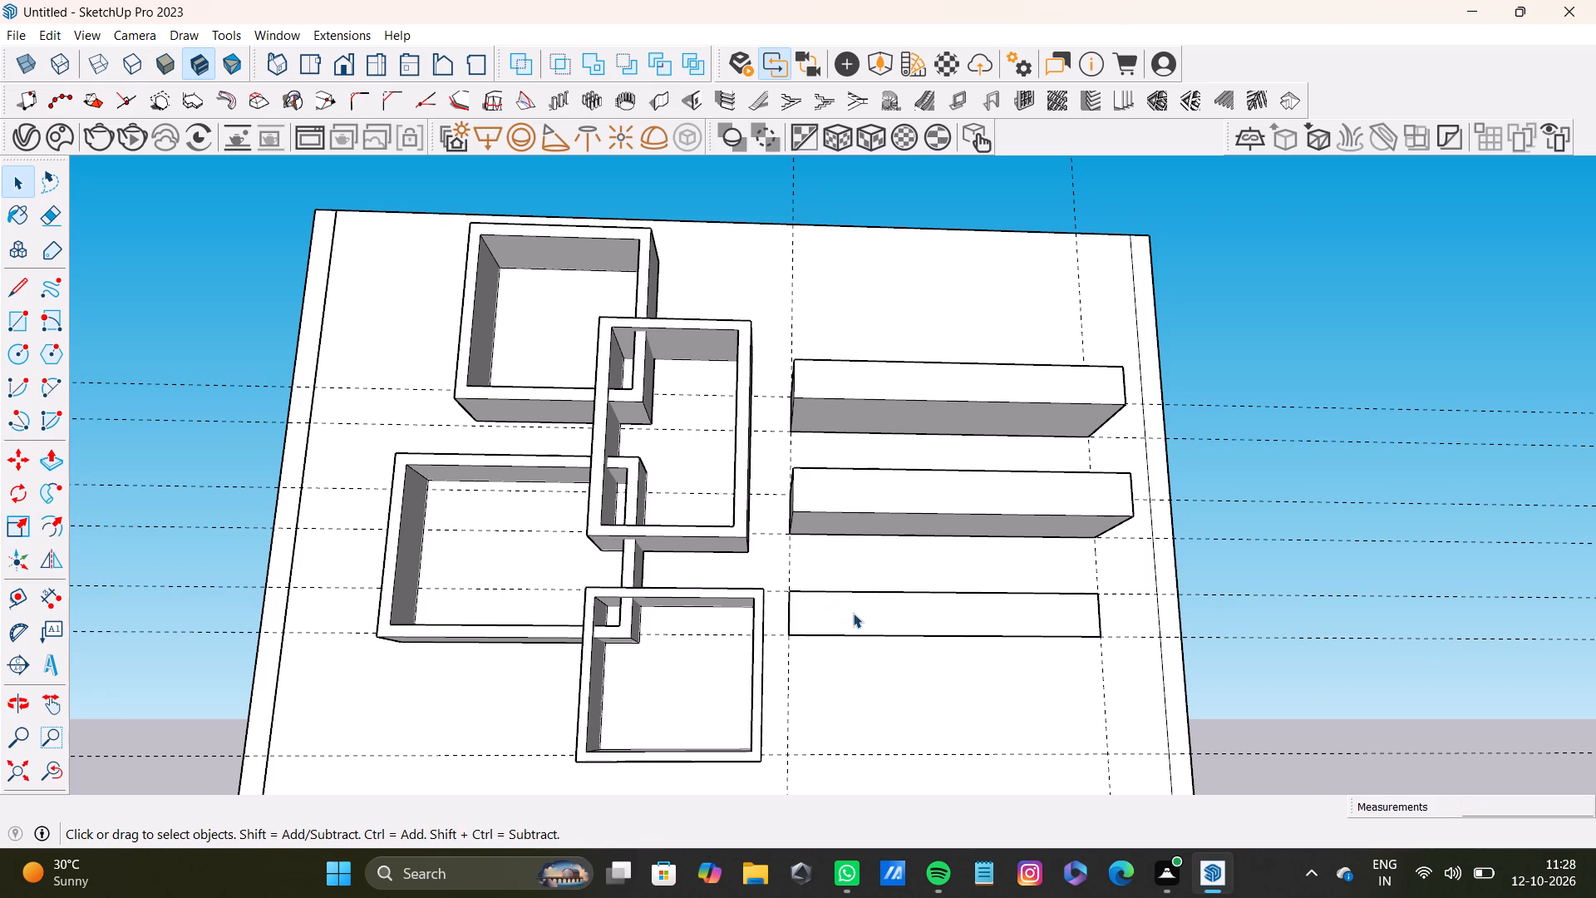
pyautogui.moveTo(1043, 595); pyautogui.dragTo(769, 652, button='middle')
pyautogui.press('p')
pyautogui.moveTo(1055, 600); pyautogui.dragTo(1052, 495)
# Examine the three shelves and the box frames on the wall panel from several angles.
pyautogui.scroll(-4, 883, 620)
pyautogui.moveTo(884, 614); pyautogui.dragTo(1195, 738, button='middle')
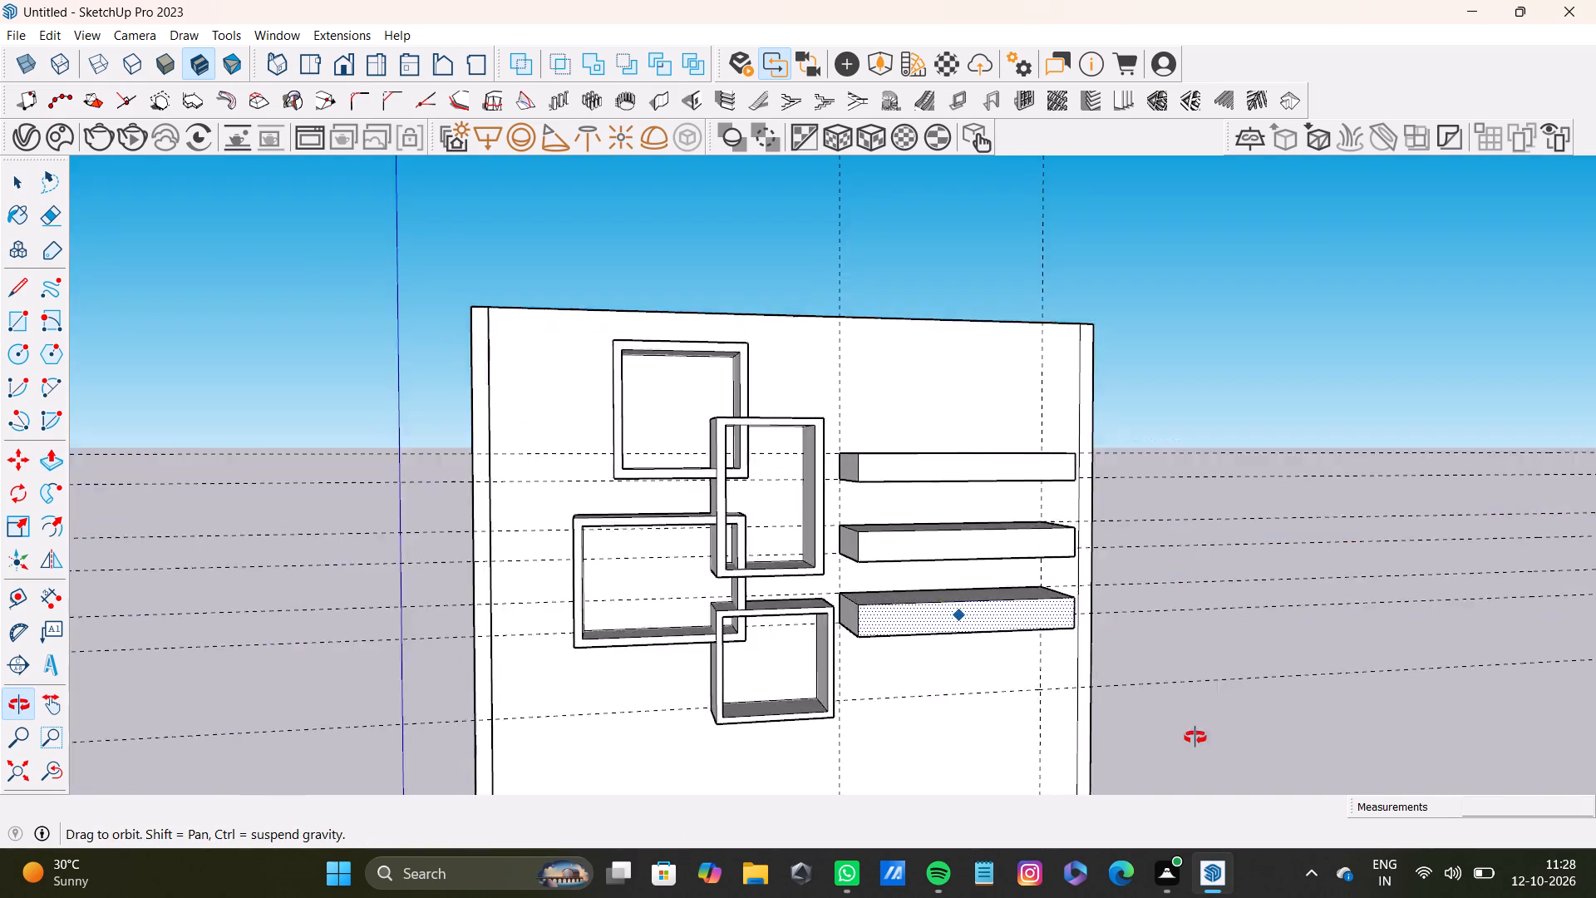
pyautogui.moveTo(1195, 738); pyautogui.dragTo(850, 807, button='middle')
pyautogui.scroll(-4, 931, 709)
pyautogui.moveTo(828, 671); pyautogui.dragTo(847, 659, button='middle')
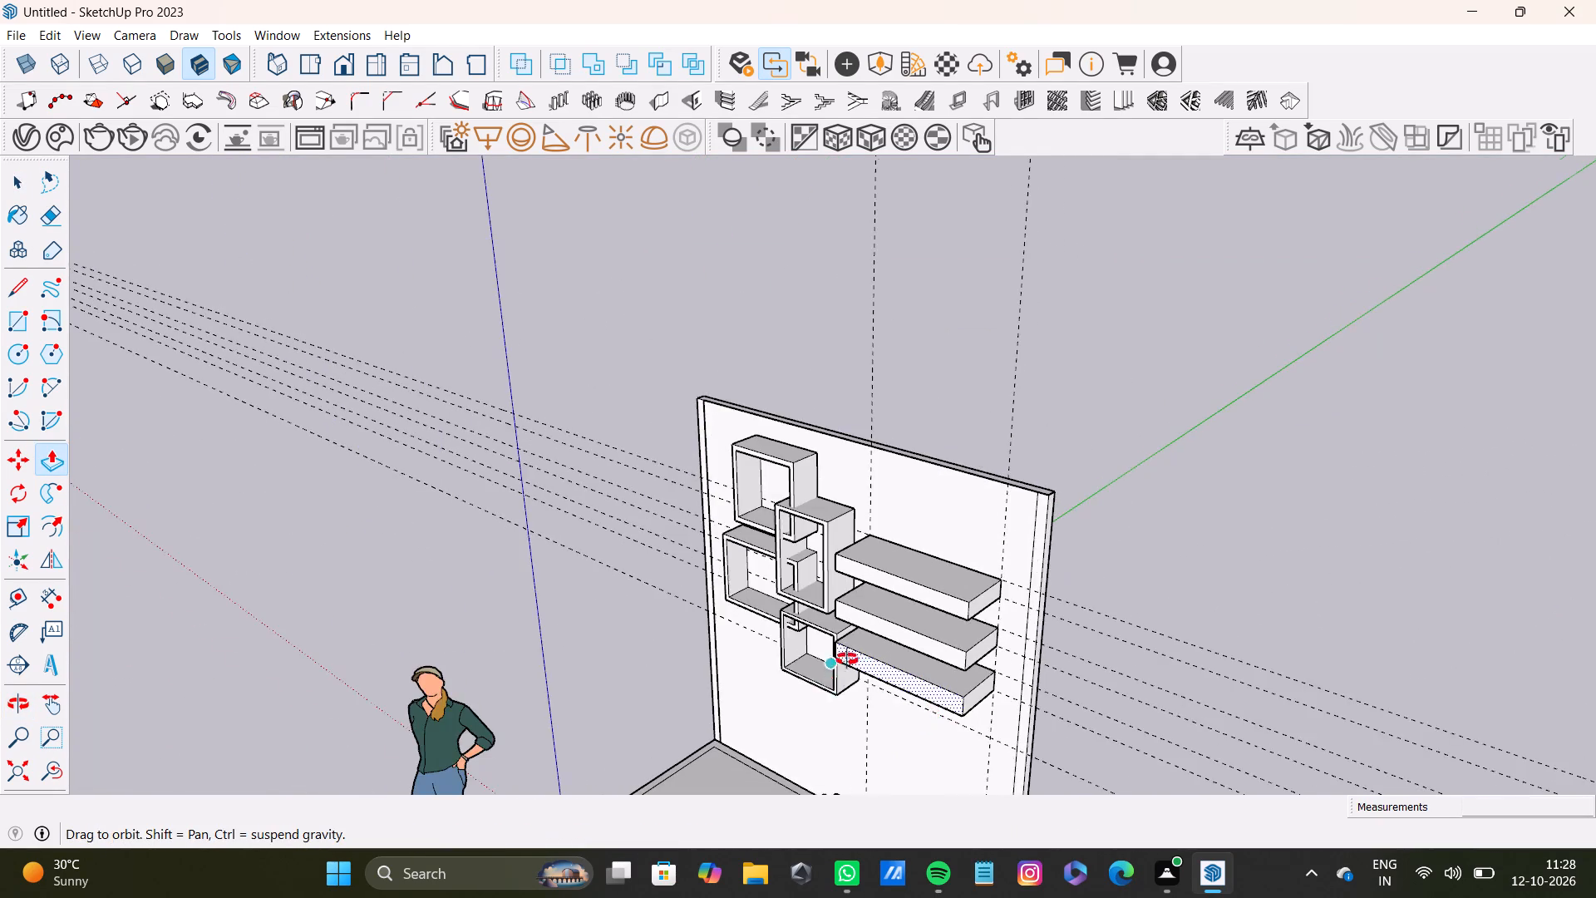
pyautogui.moveTo(847, 659); pyautogui.dragTo(943, 680, button='middle')
pyautogui.scroll(-4, 1005, 590)
pyautogui.keyDown('shift'); pyautogui.moveTo(1014, 611); pyautogui.dragTo(919, 595, button='middle'); pyautogui.keyUp('shift')
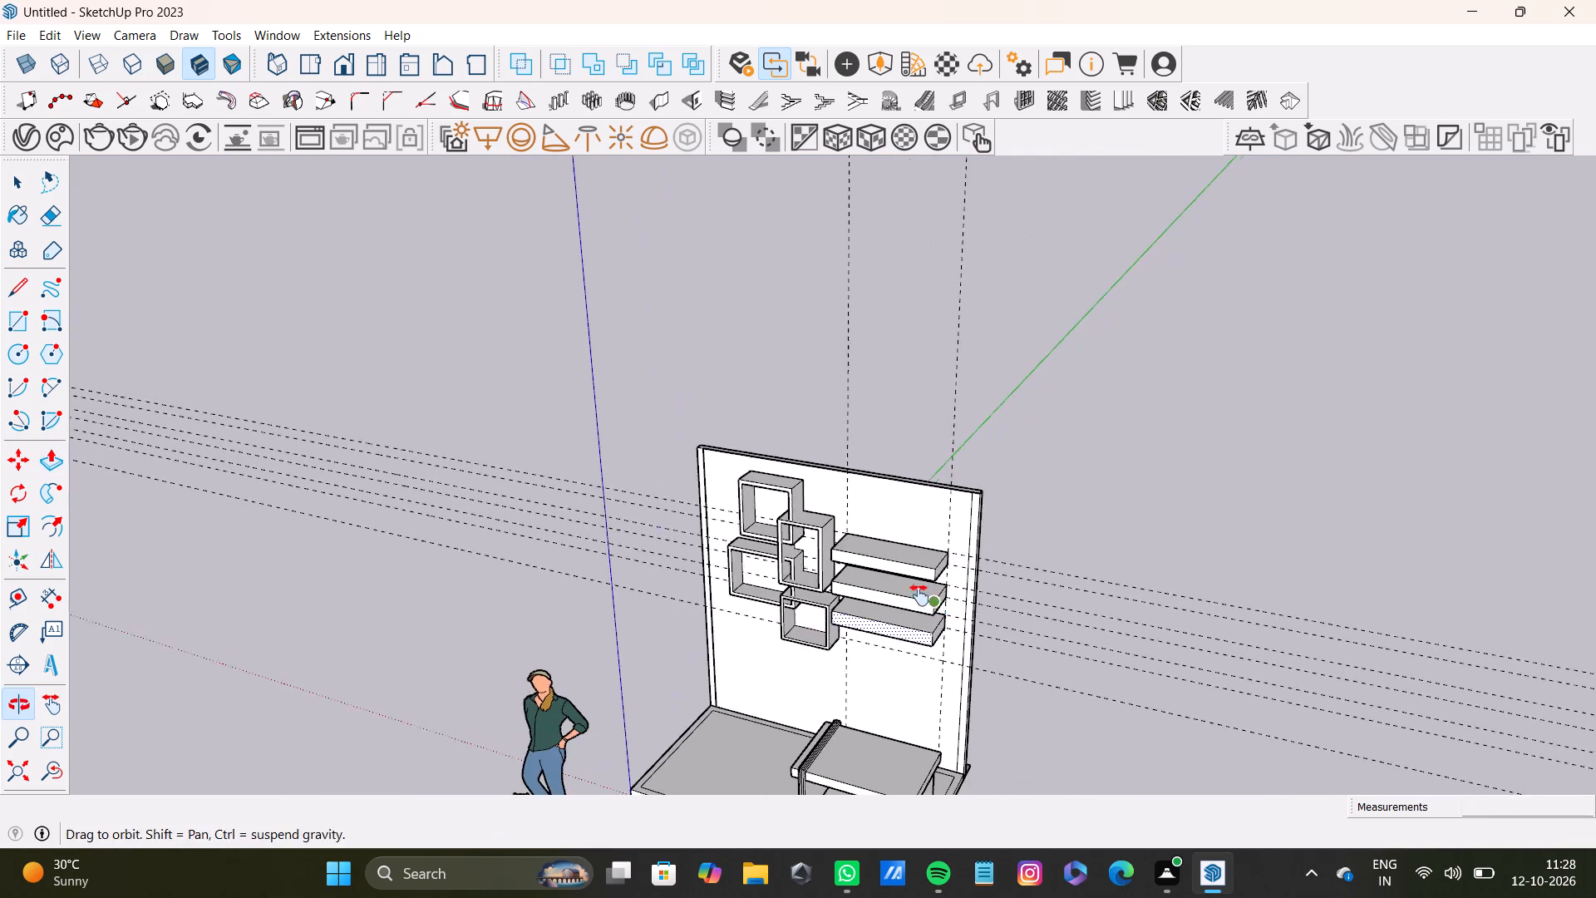
pyautogui.keyDown('shift'); pyautogui.moveTo(919, 595); pyautogui.dragTo(919, 595, button='middle'); pyautogui.keyUp('shift')
pyautogui.moveTo(865, 624); pyautogui.dragTo(893, 613, button='middle')
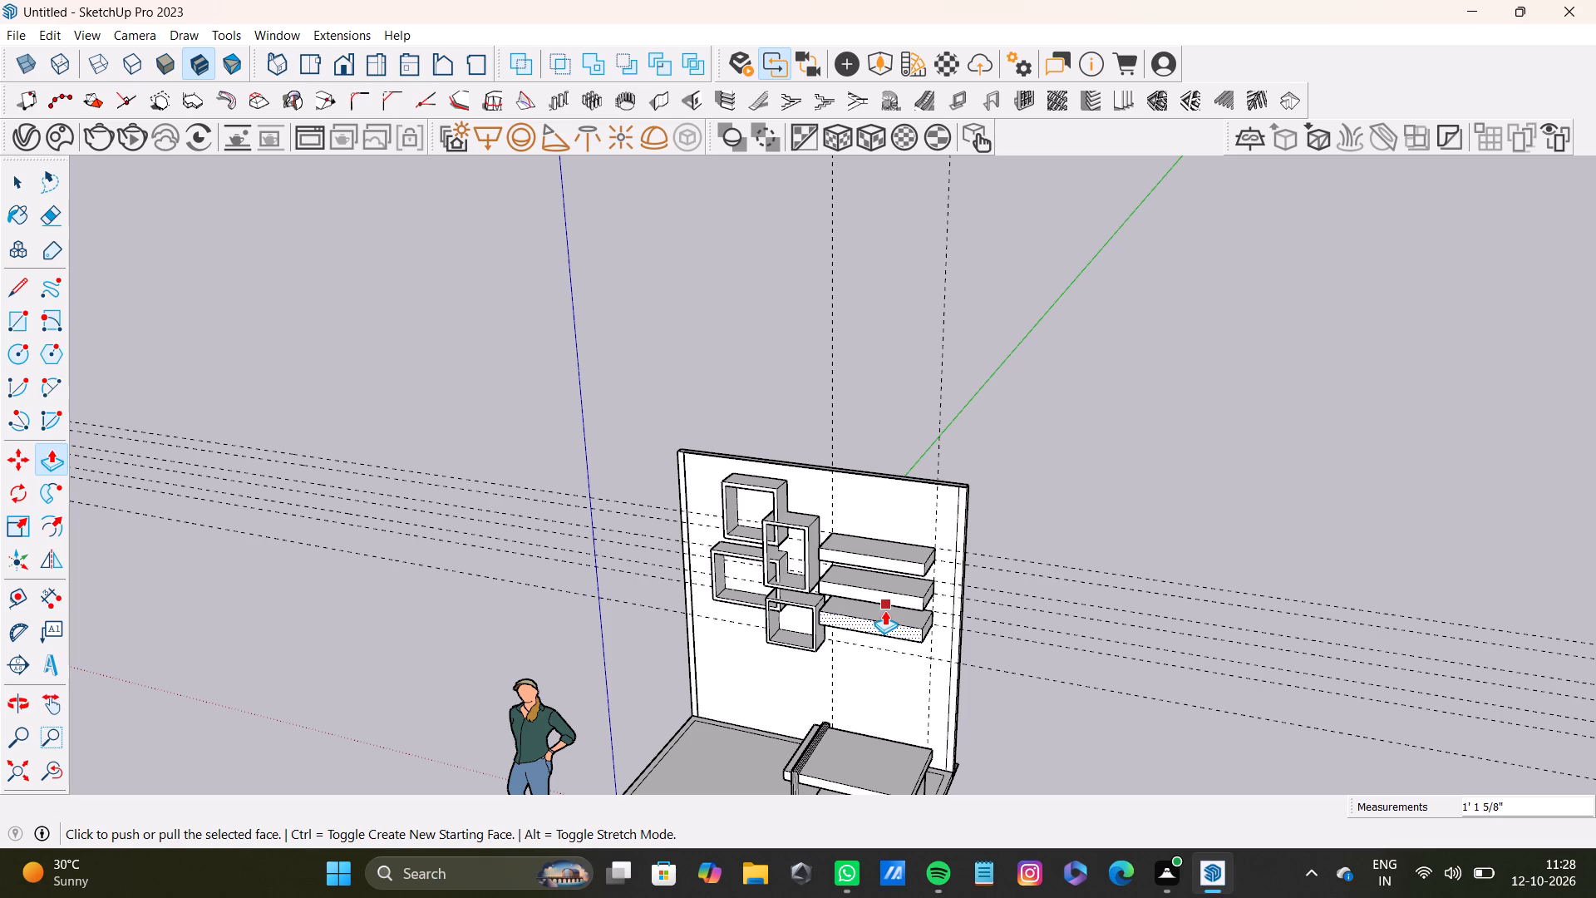
pyautogui.scroll(6, 888, 610)
pyautogui.scroll(4, 924, 501)
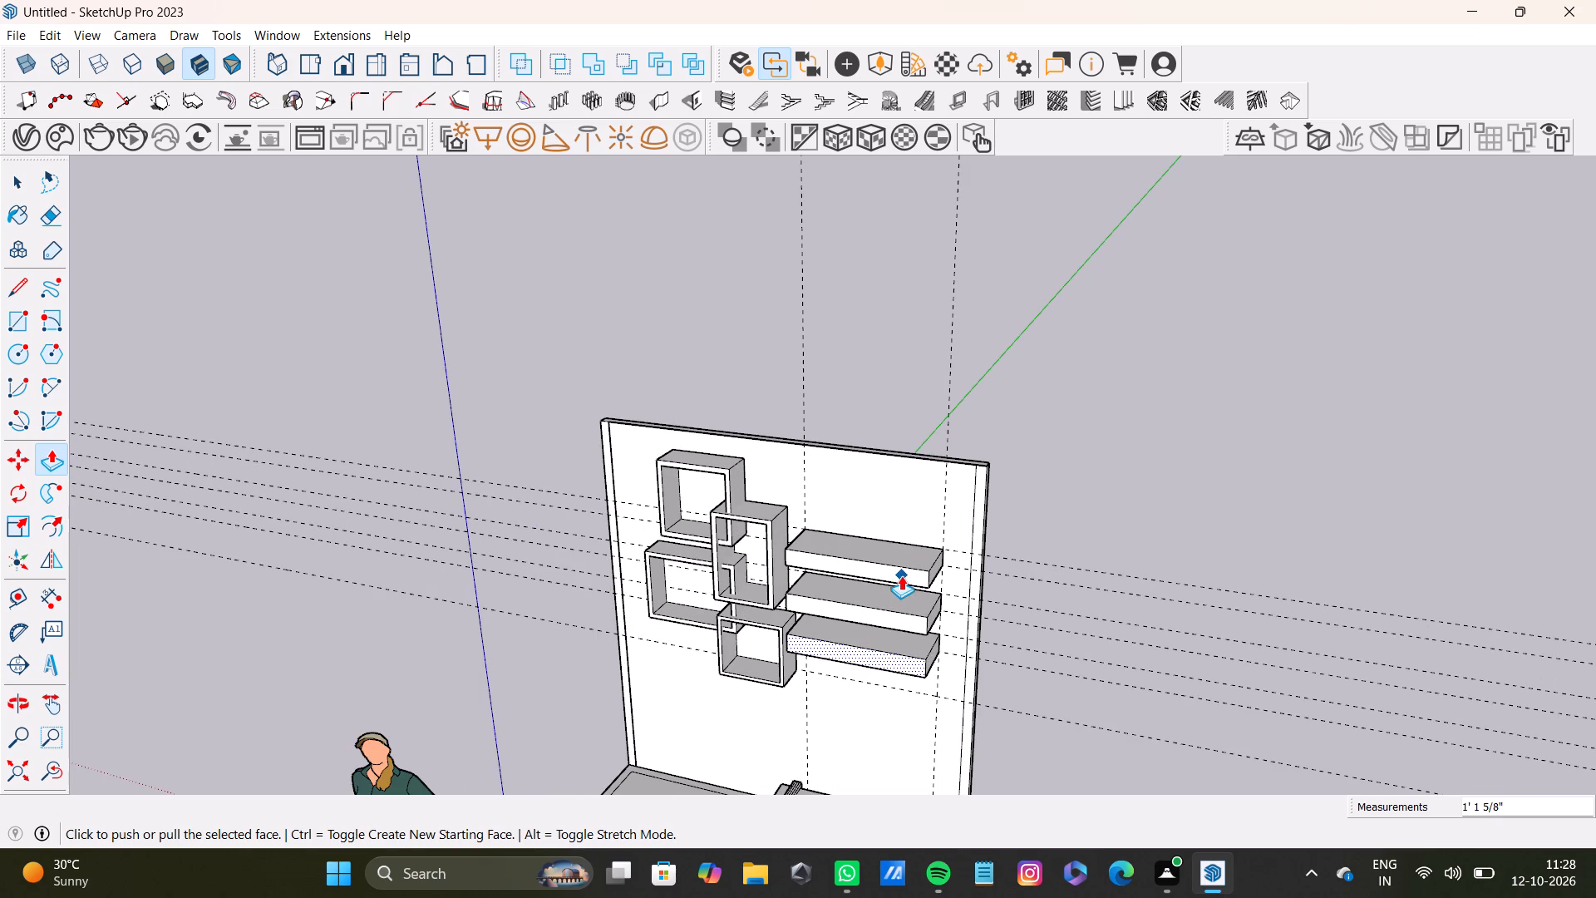
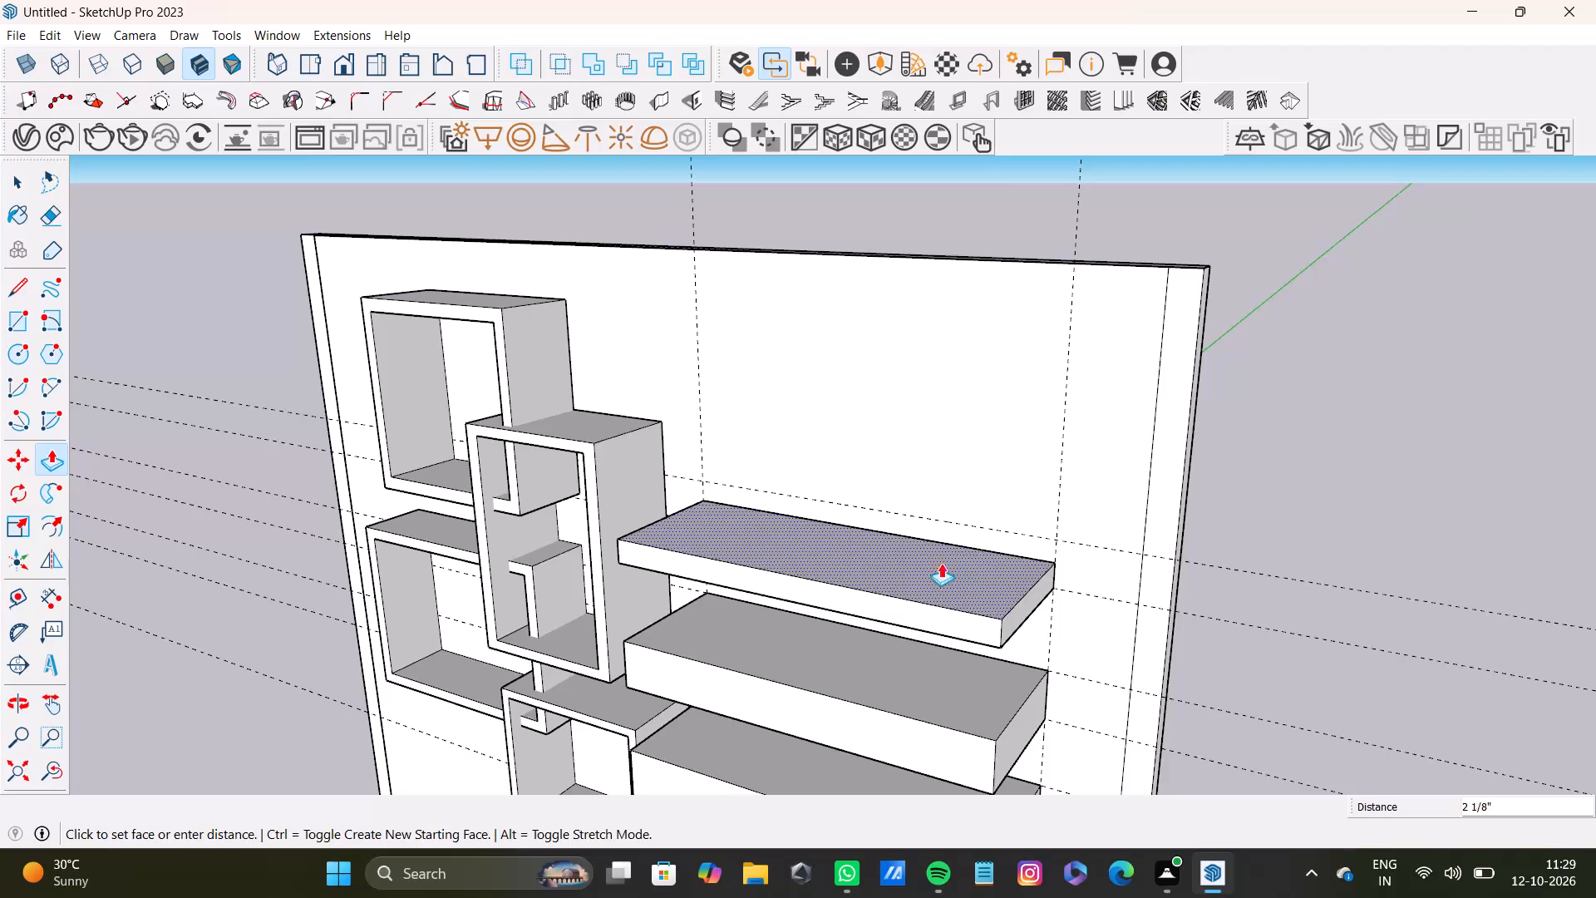
# Thin the middle shelf by pushing its upper face down about 2 11/16".
pyautogui.scroll(-2, 938, 580)
pyautogui.keyDown('shift'); pyautogui.moveTo(948, 641); pyautogui.dragTo(860, 442, button='middle'); pyautogui.keyUp('shift')
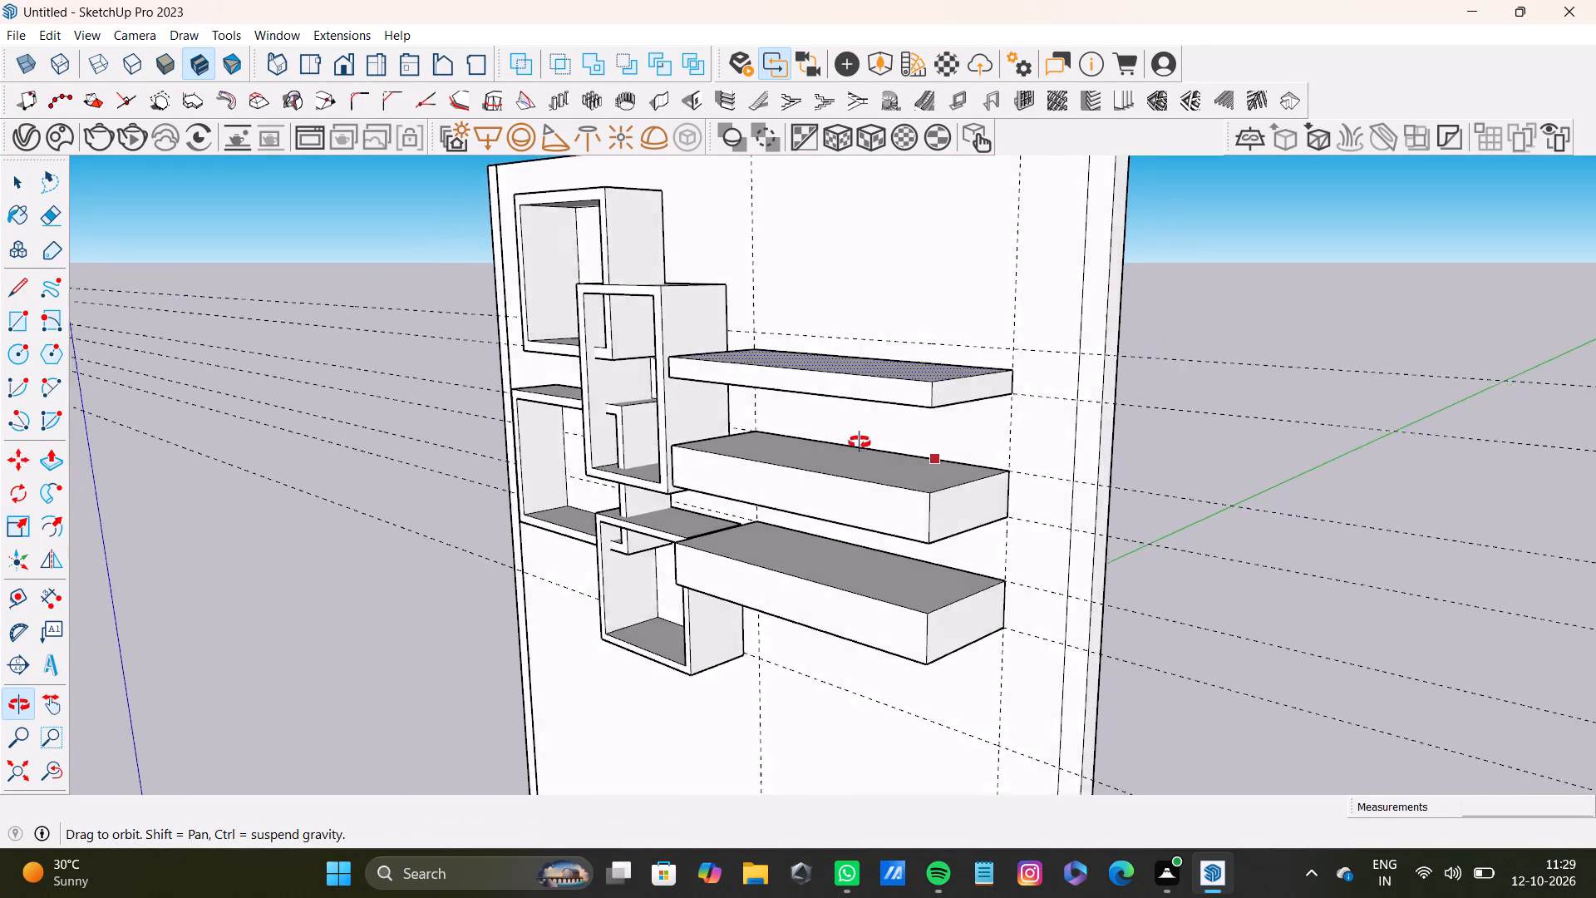
pyautogui.keyDown('shift'); pyautogui.moveTo(860, 442); pyautogui.dragTo(859, 442, button='middle'); pyautogui.keyUp('shift')
pyautogui.press('space')
pyautogui.click(894, 486)
pyautogui.press('p')
pyautogui.moveTo(904, 480); pyautogui.dragTo(908, 506)
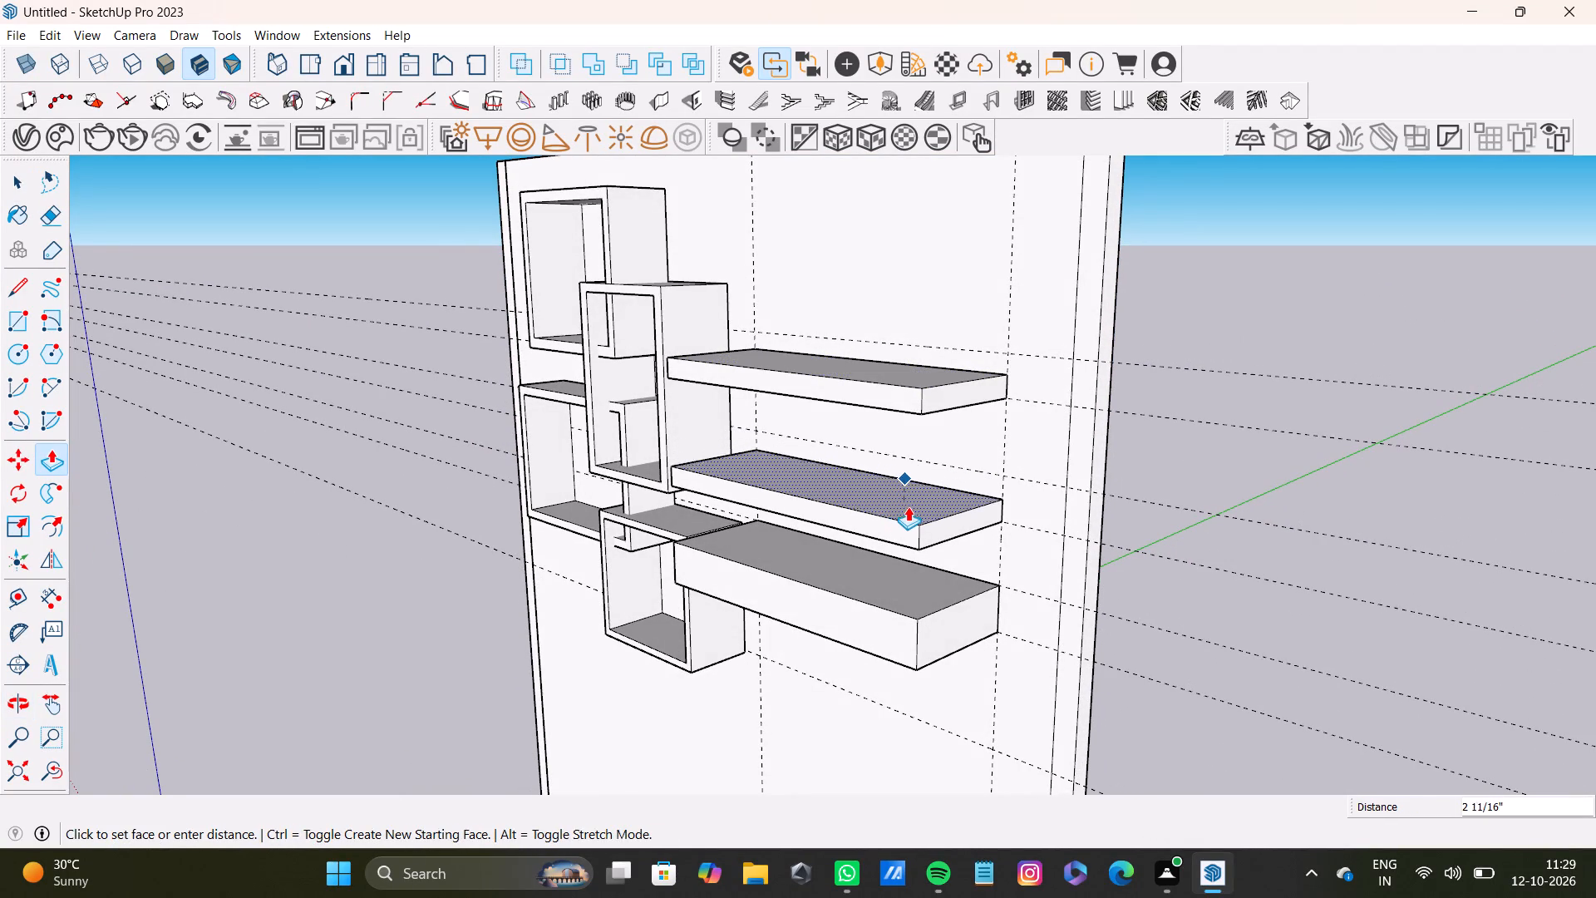
pyautogui.moveTo(908, 506); pyautogui.dragTo(908, 510)
# Thin the bottom shelf by pushing its upper face down about 3 5/16".
pyautogui.keyDown('shift'); pyautogui.moveTo(1002, 545); pyautogui.dragTo(1005, 488, button='middle'); pyautogui.keyUp('shift')
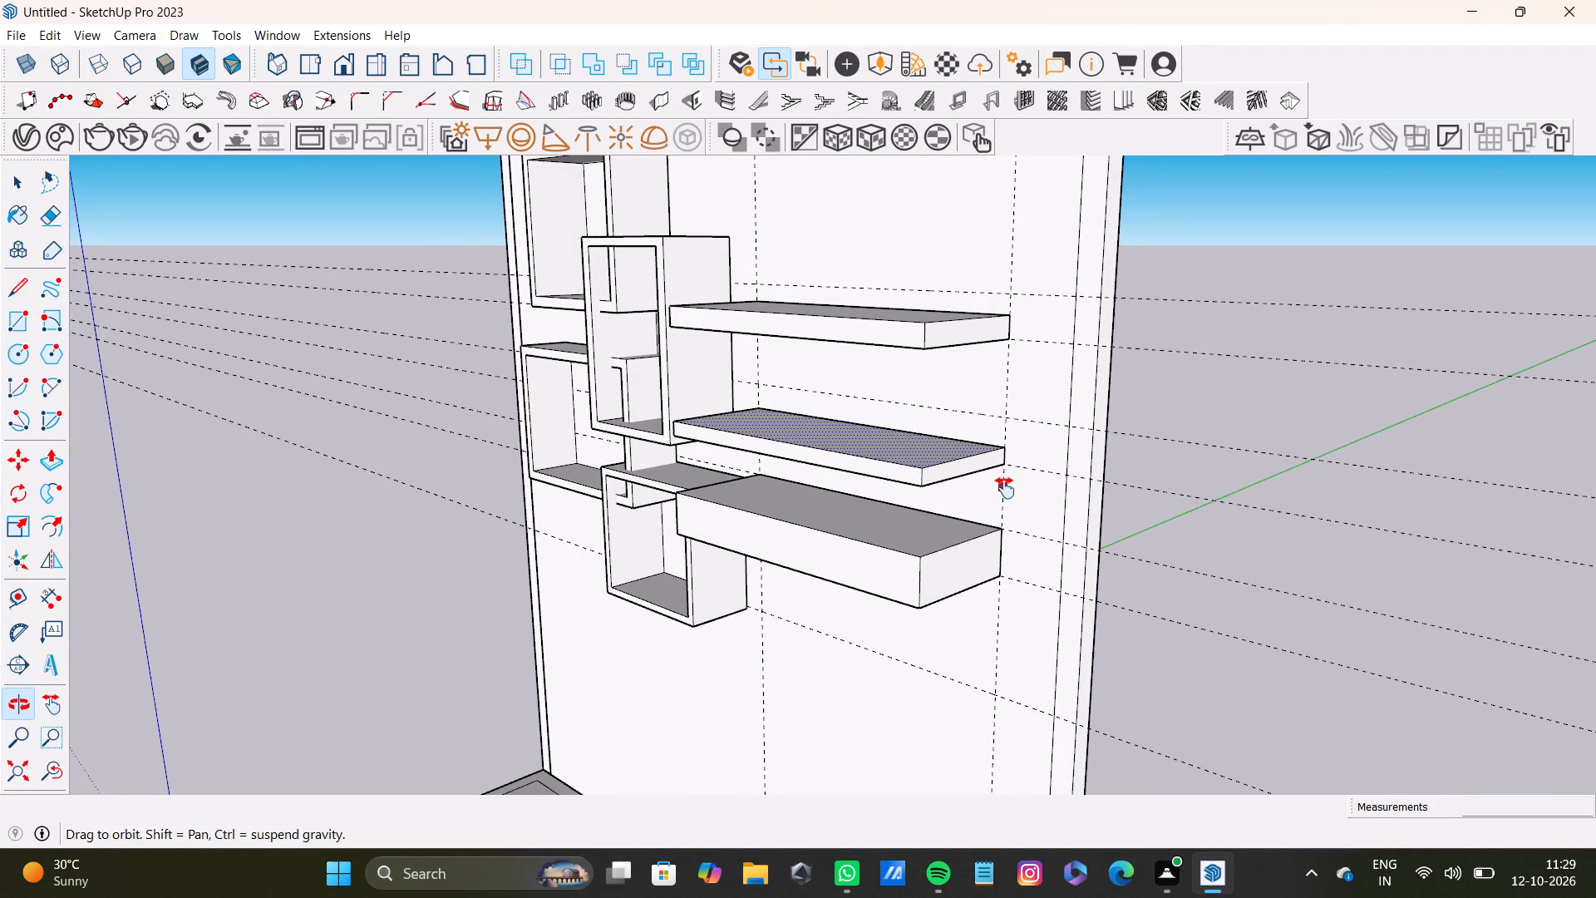
pyautogui.keyDown('shift'); pyautogui.moveTo(1005, 488); pyautogui.dragTo(1041, 451, button='middle'); pyautogui.keyUp('shift')
pyautogui.scroll(4, 895, 496)
pyautogui.press('space')
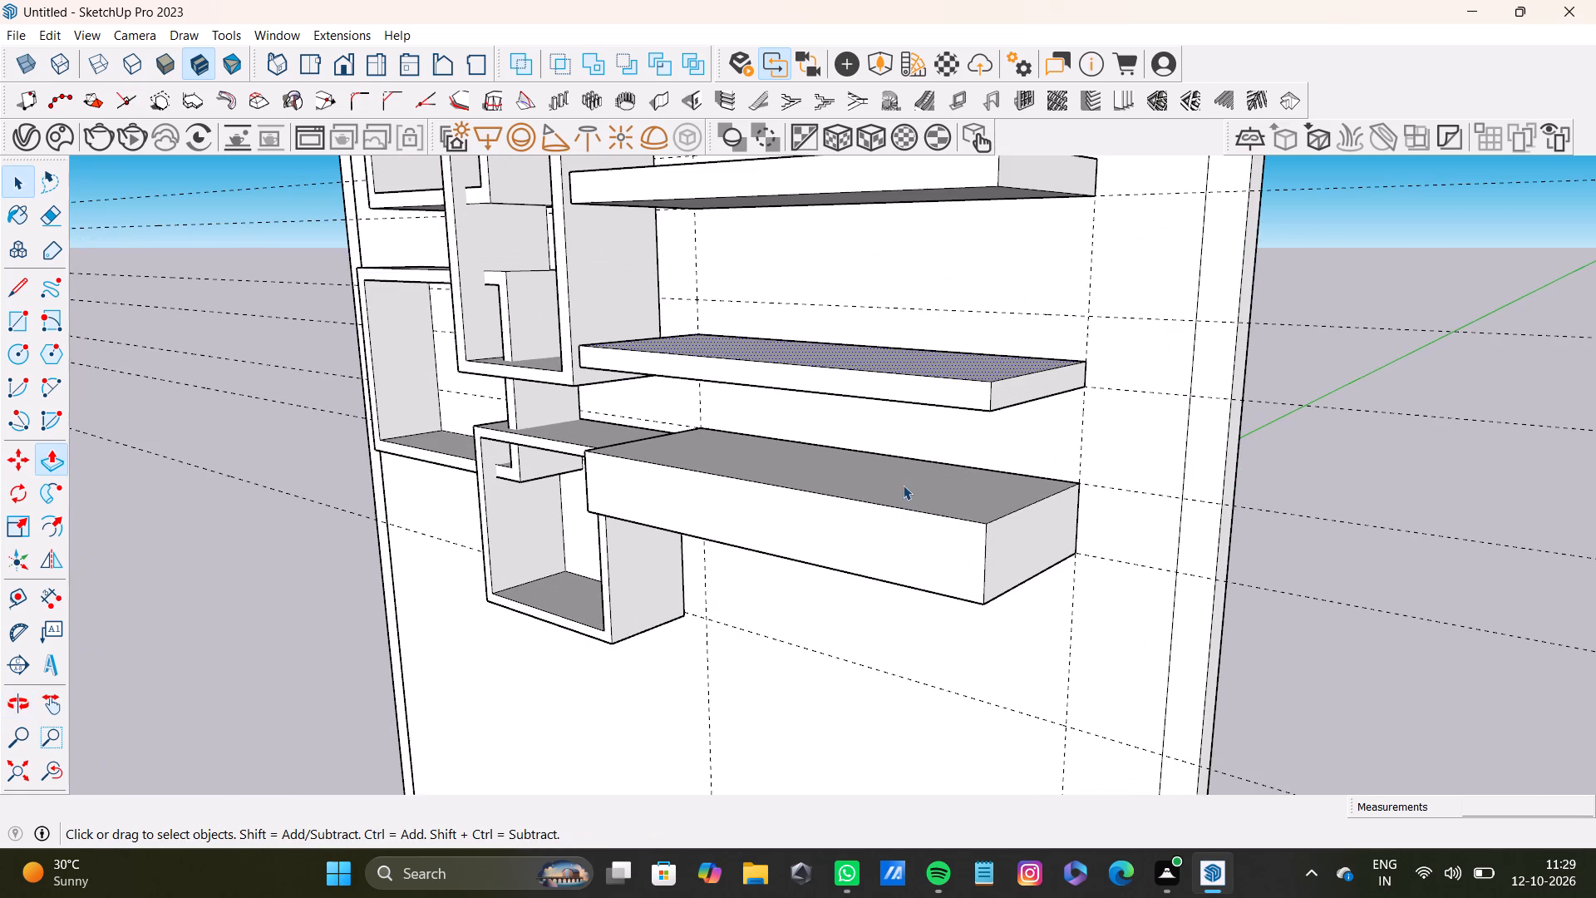
pyautogui.click(909, 483)
pyautogui.press('p')
pyautogui.moveTo(909, 482); pyautogui.dragTo(942, 528)
# Thicken the middle shelf slightly by pulling its upper face up about 15/16".
pyautogui.scroll(-9, 940, 528)
pyautogui.moveTo(947, 544); pyautogui.dragTo(1130, 378, button='middle')
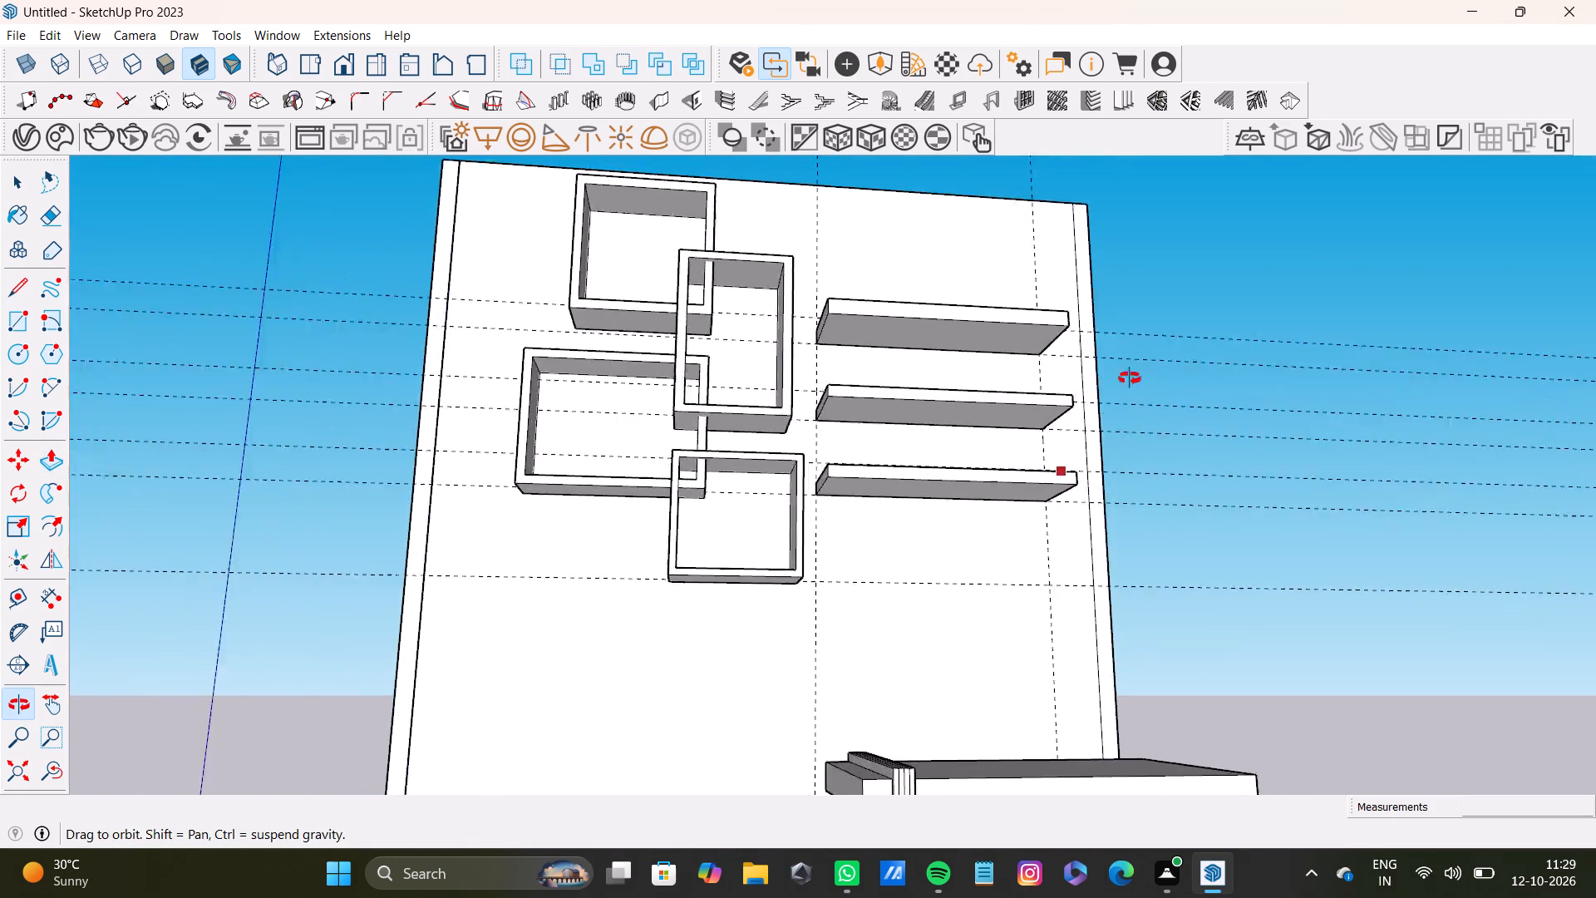
pyautogui.moveTo(1130, 378); pyautogui.dragTo(821, 558, button='middle')
pyautogui.scroll(-3, 848, 491)
pyautogui.moveTo(842, 502); pyautogui.dragTo(895, 471, button='middle')
pyautogui.scroll(8, 864, 443)
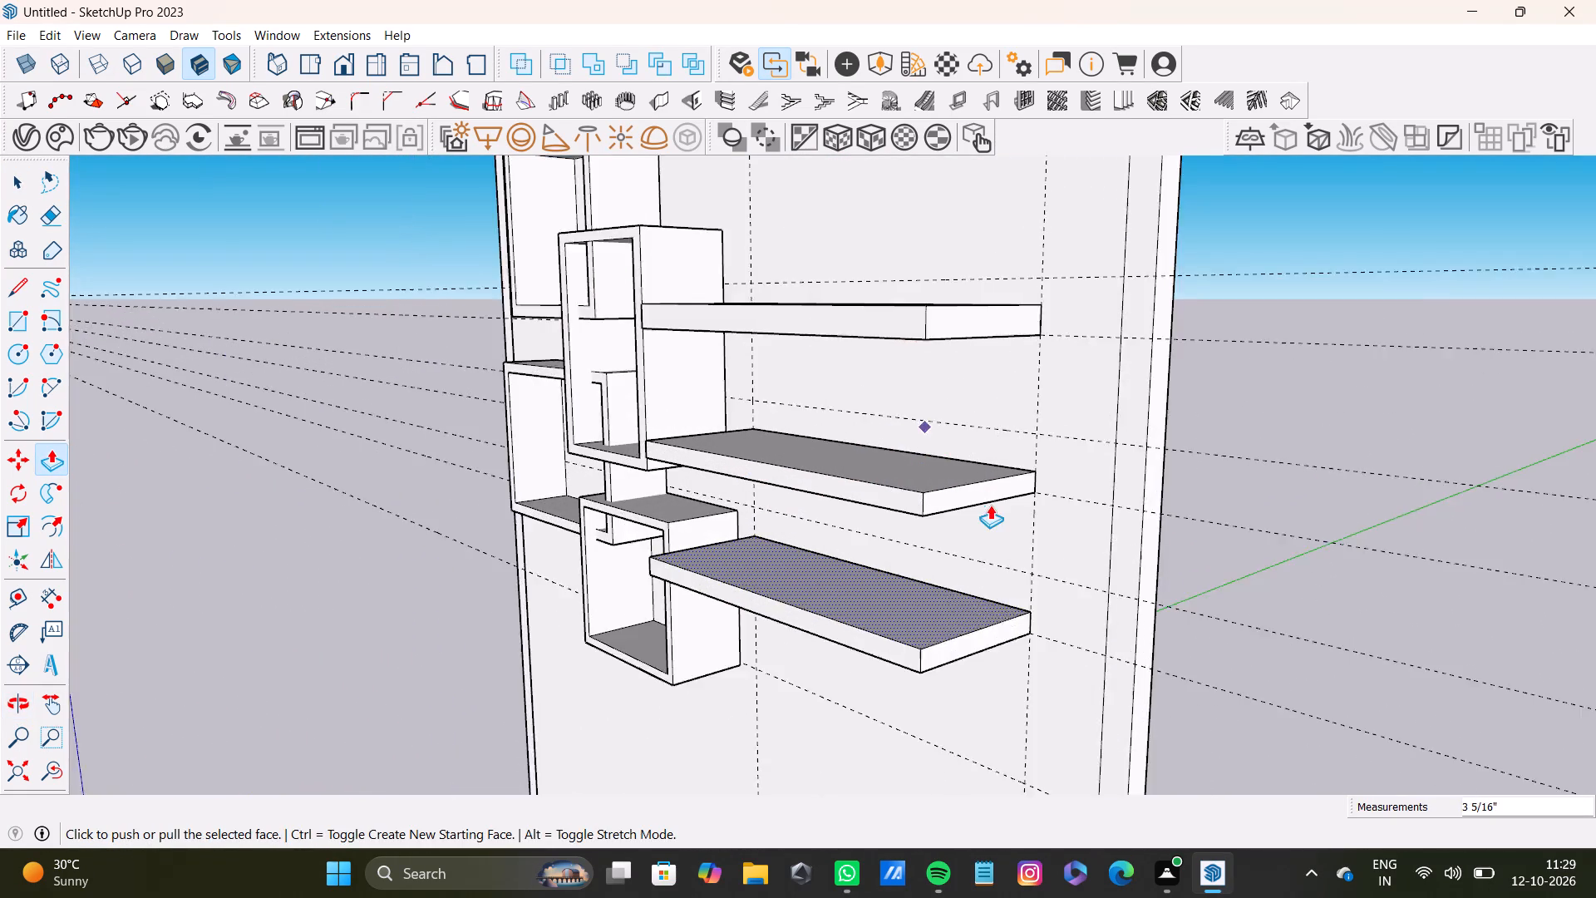
pyautogui.scroll(2, 990, 505)
pyautogui.press('space')
pyautogui.click(942, 465)
pyautogui.press('p')
pyautogui.moveTo(932, 461); pyautogui.dragTo(928, 446)
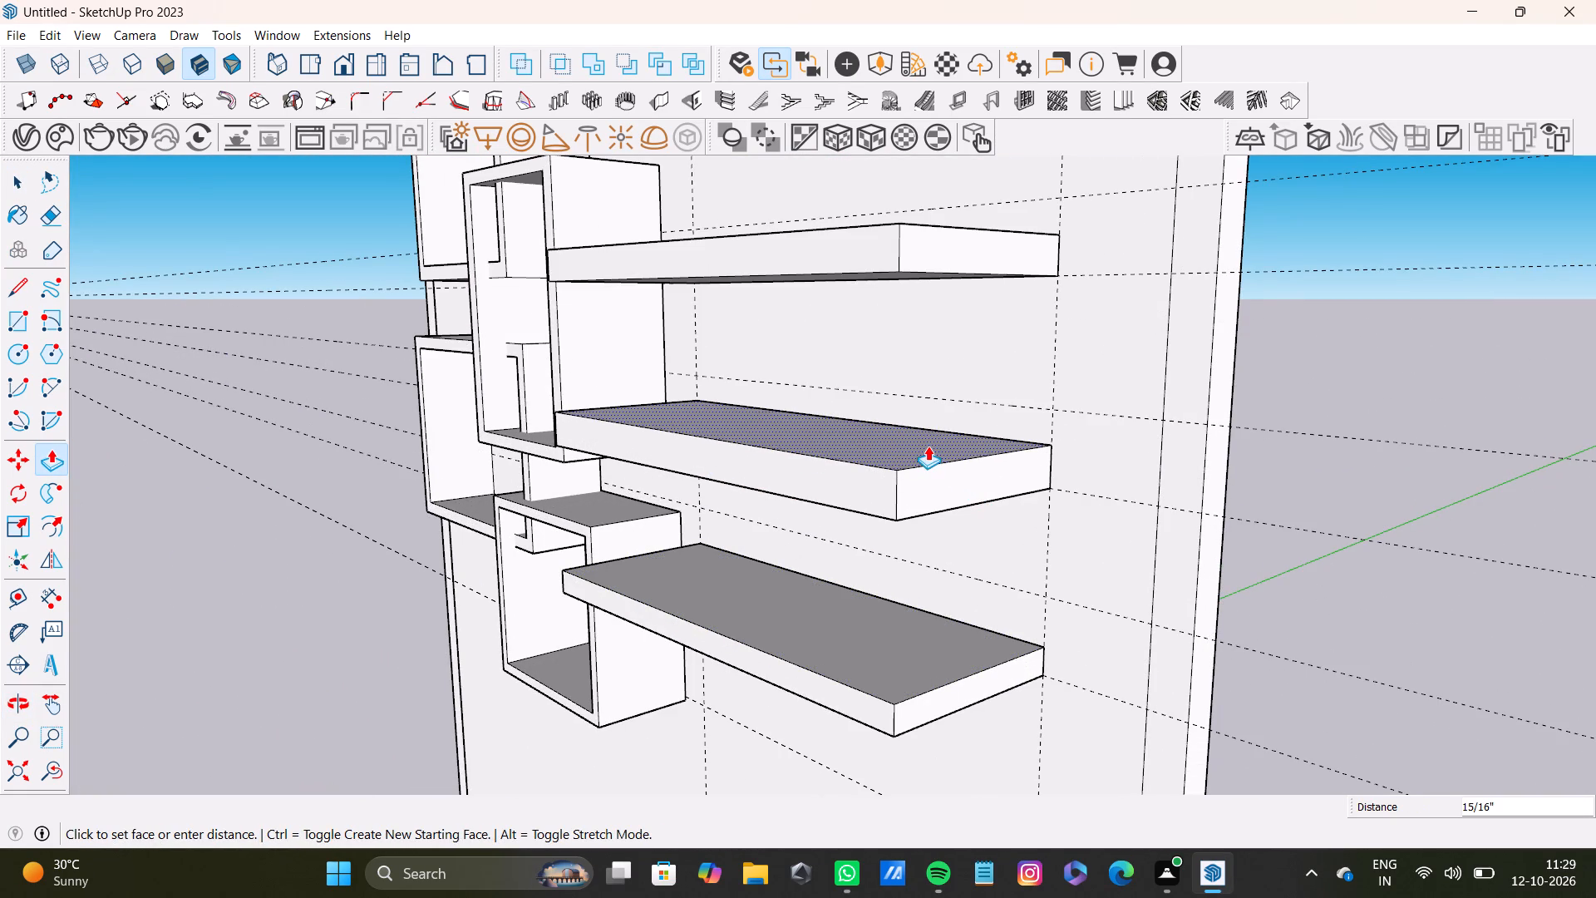
pyautogui.moveTo(928, 446); pyautogui.dragTo(927, 451)
# Thicken the bottom shelf slightly by pulling its upper face up to resemble the shelves above.
pyautogui.scroll(-3, 900, 489)
pyautogui.keyDown('shift'); pyautogui.moveTo(943, 633); pyautogui.dragTo(1203, 442, button='middle'); pyautogui.keyUp('shift')
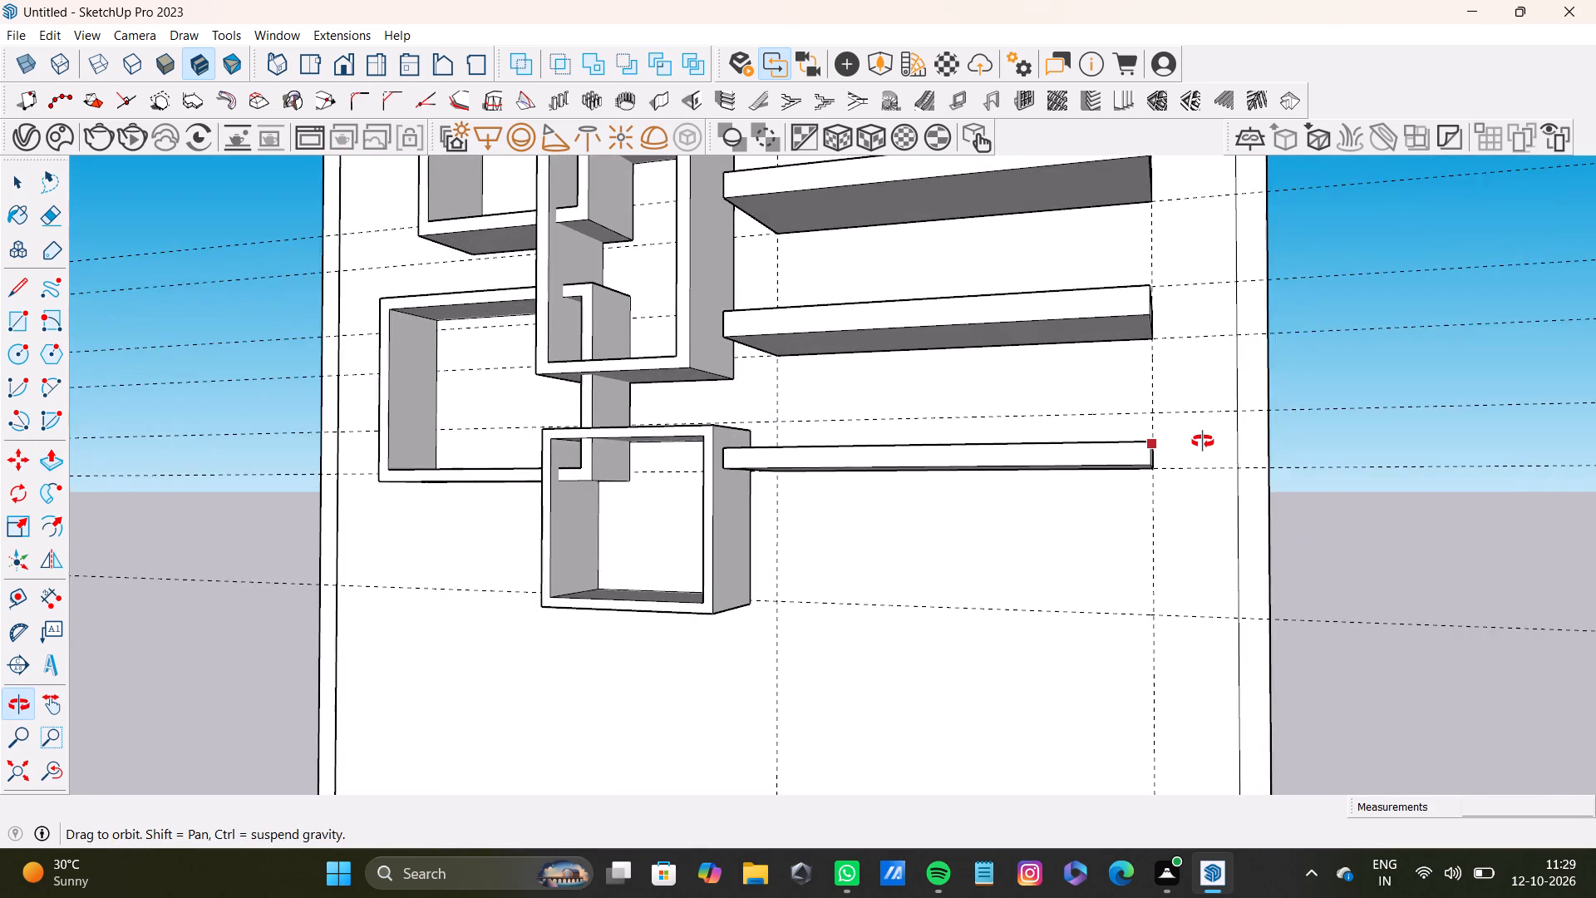
pyautogui.keyDown('shift'); pyautogui.moveTo(1203, 442); pyautogui.dragTo(1029, 527, button='middle'); pyautogui.keyUp('shift')
pyautogui.press('space')
pyautogui.scroll(-3, 1064, 506)
pyautogui.keyDown('shift'); pyautogui.moveTo(1071, 501); pyautogui.dragTo(855, 584, button='middle'); pyautogui.keyUp('shift')
pyautogui.press('space')
pyautogui.scroll(7, 829, 543)
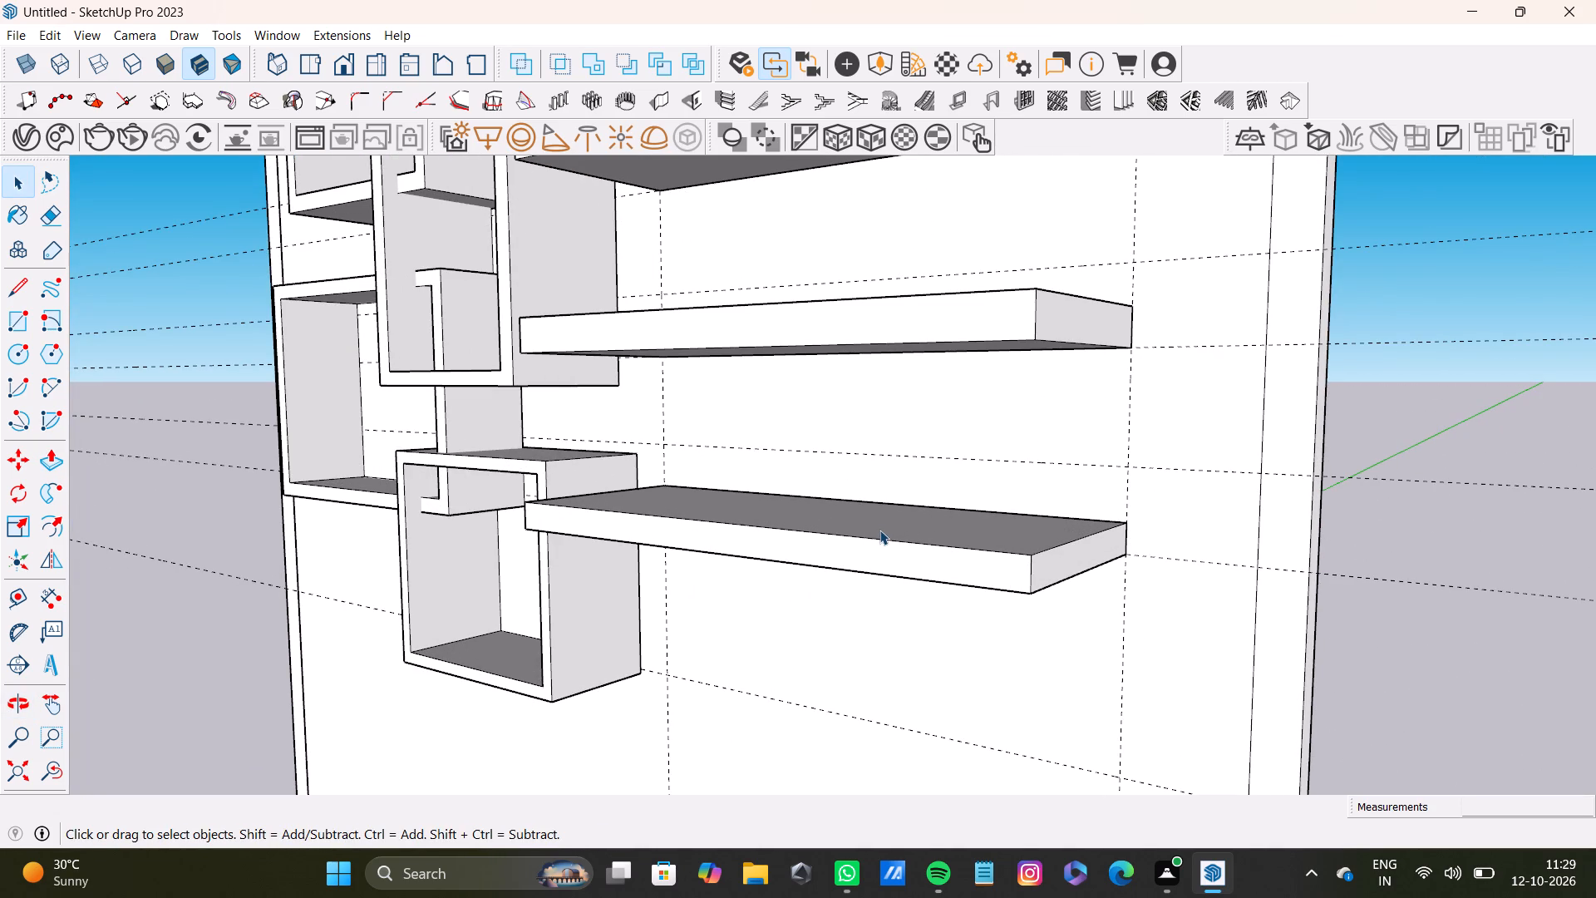
pyautogui.click(970, 540)
pyautogui.press('p')
pyautogui.moveTo(970, 539); pyautogui.dragTo(970, 526)
pyautogui.press('space')
# Examine the thickness and projection of the shelves against the box frames from the front and side.
pyautogui.scroll(-8, 969, 525)
pyautogui.moveTo(967, 526); pyautogui.dragTo(1439, 572, button='middle')
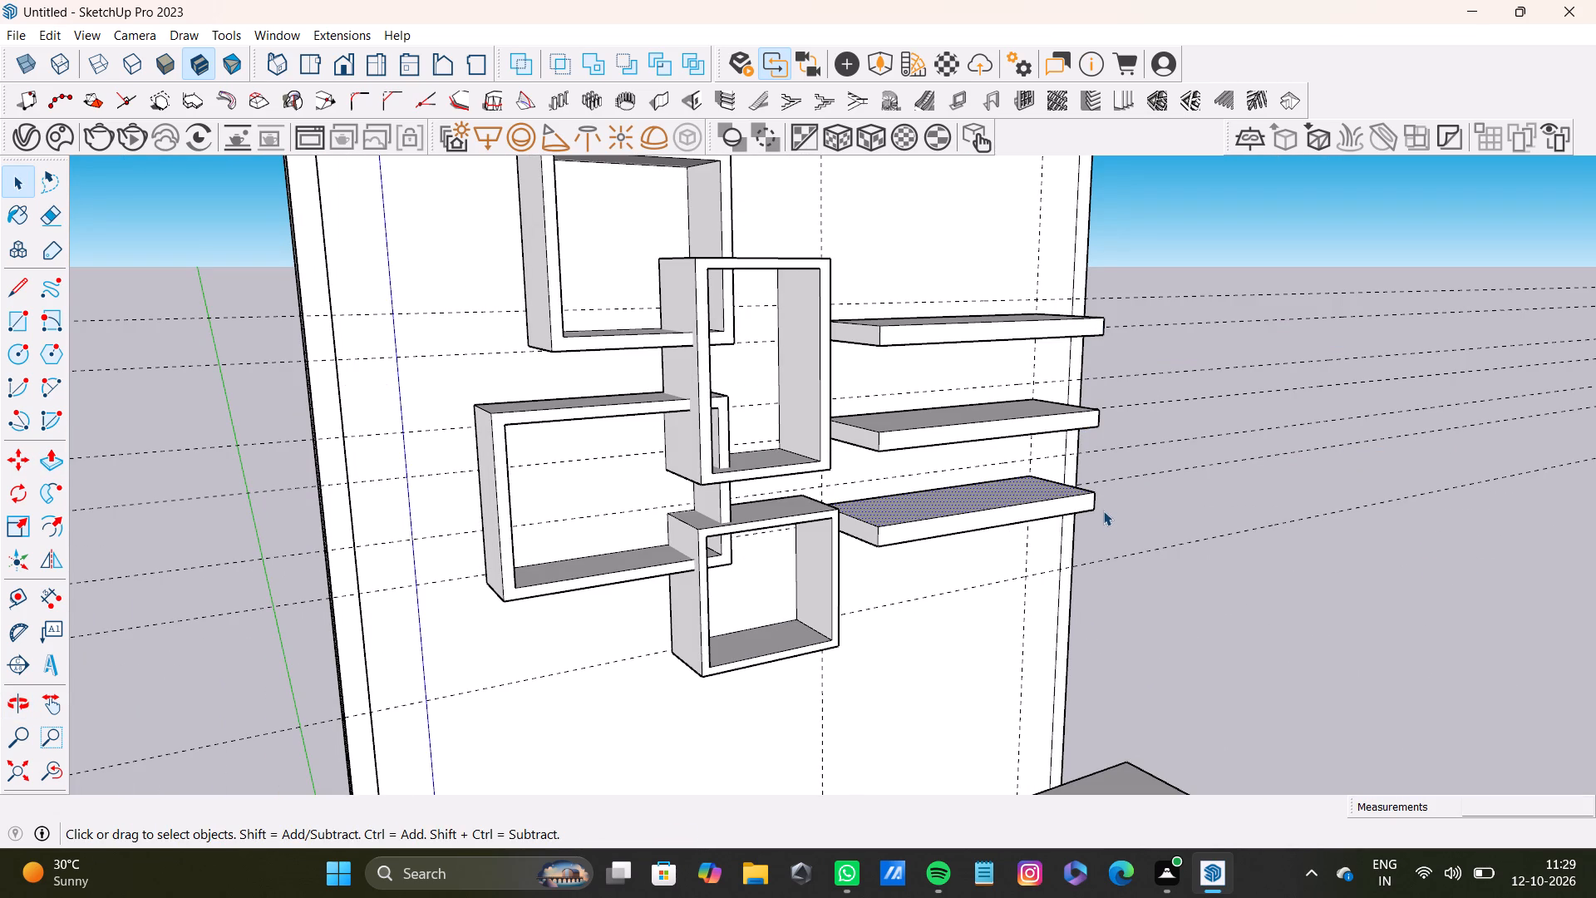
pyautogui.scroll(-6, 1096, 511)
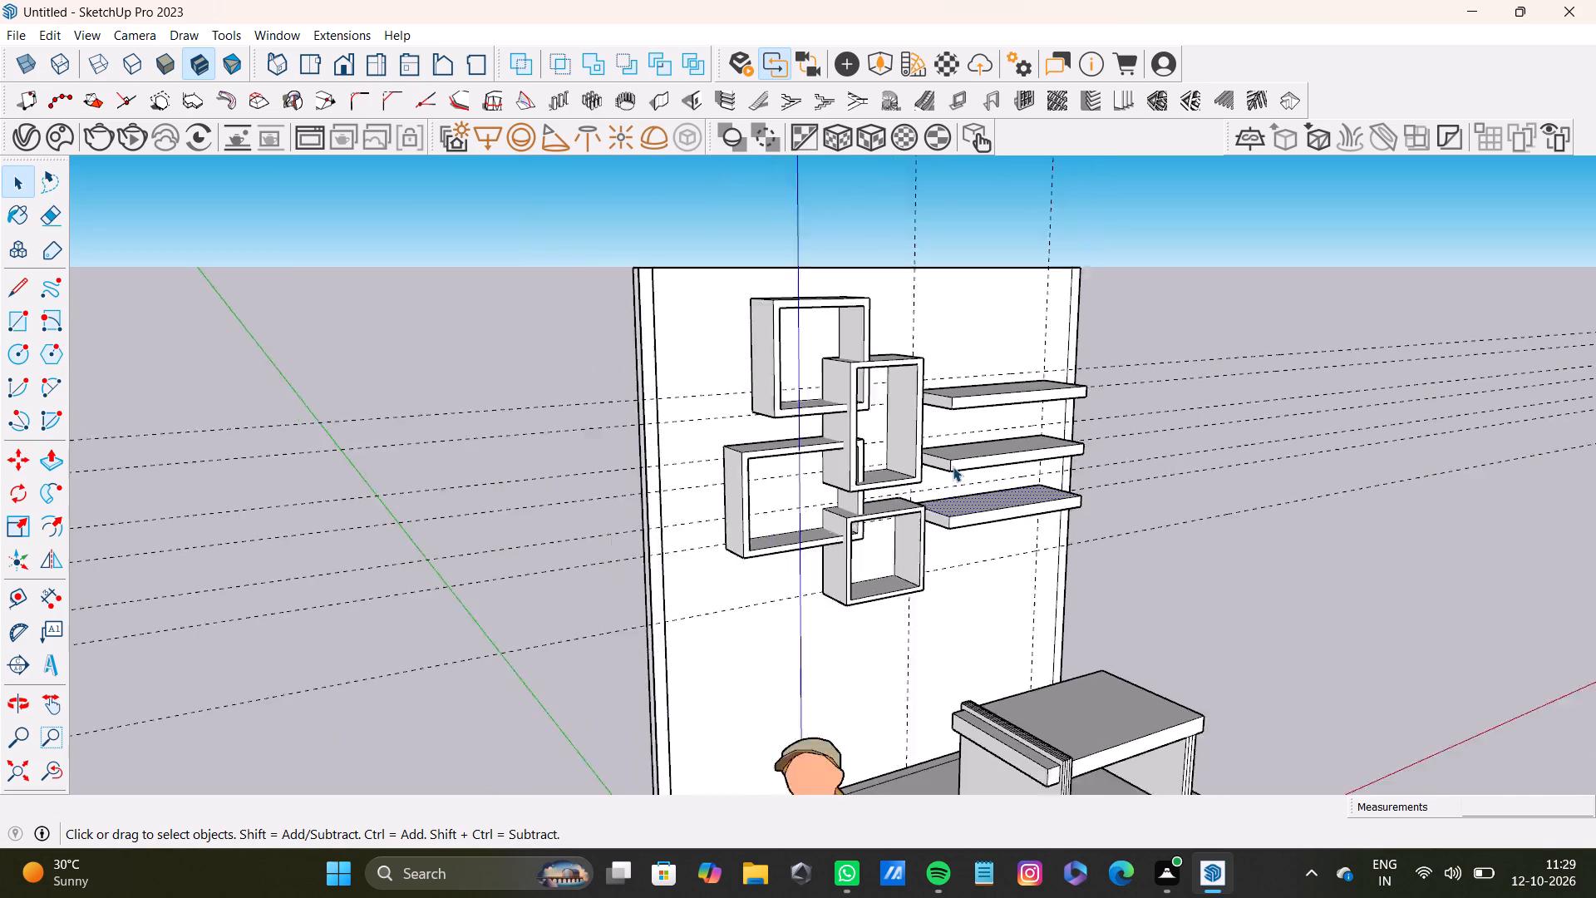
pyautogui.scroll(-2, 953, 466)
pyautogui.moveTo(957, 489); pyautogui.dragTo(1308, 427, button='middle')
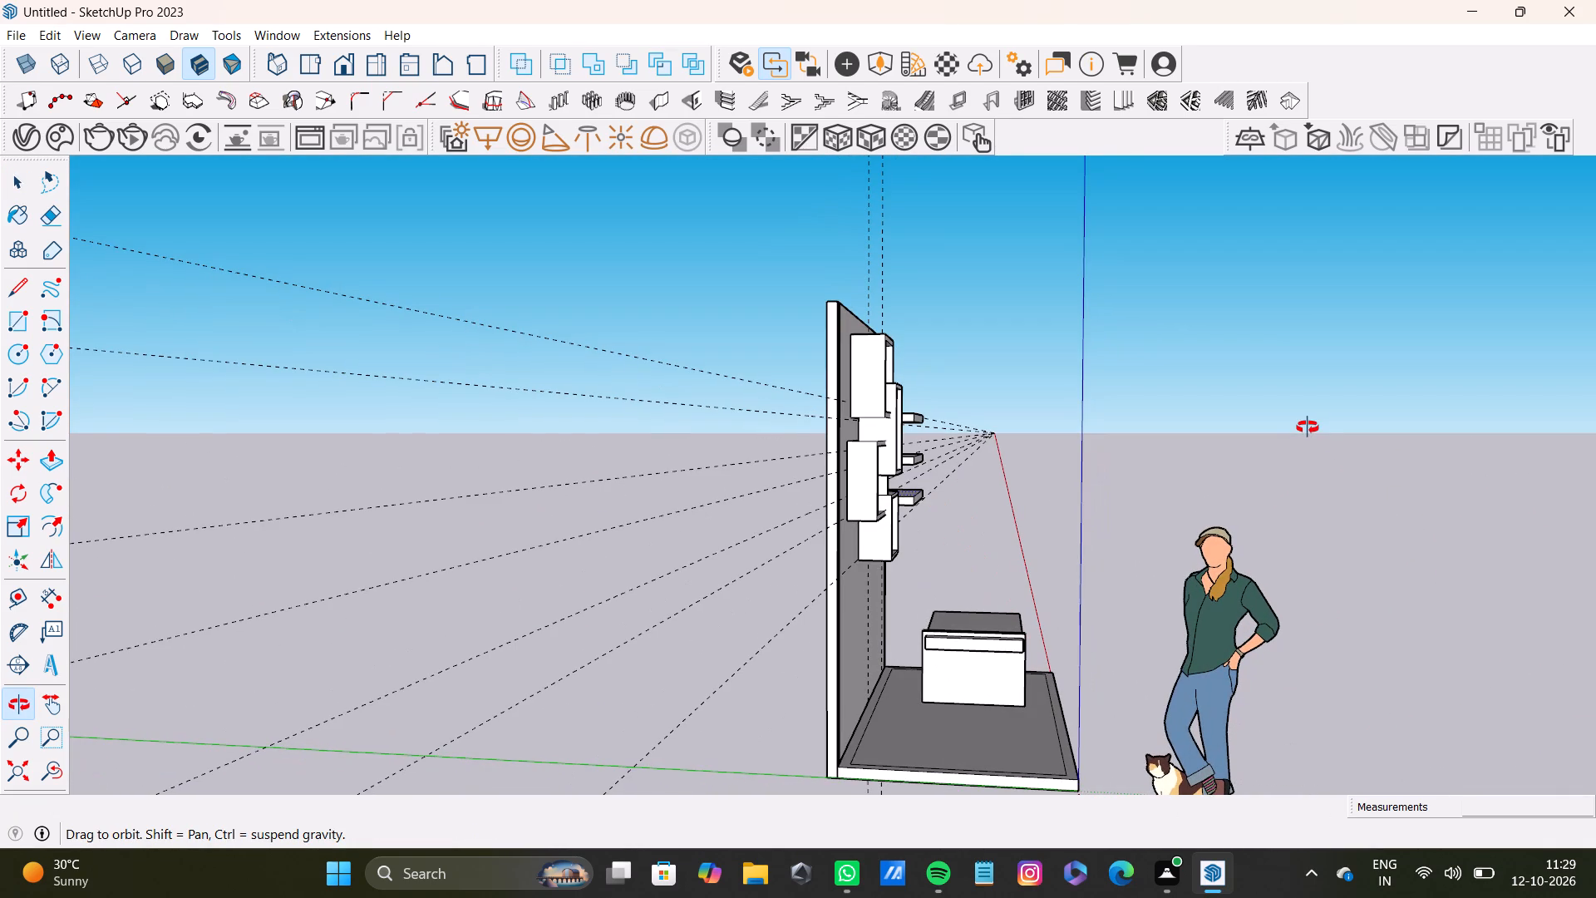
pyautogui.moveTo(1308, 427); pyautogui.dragTo(1260, 456, button='middle')
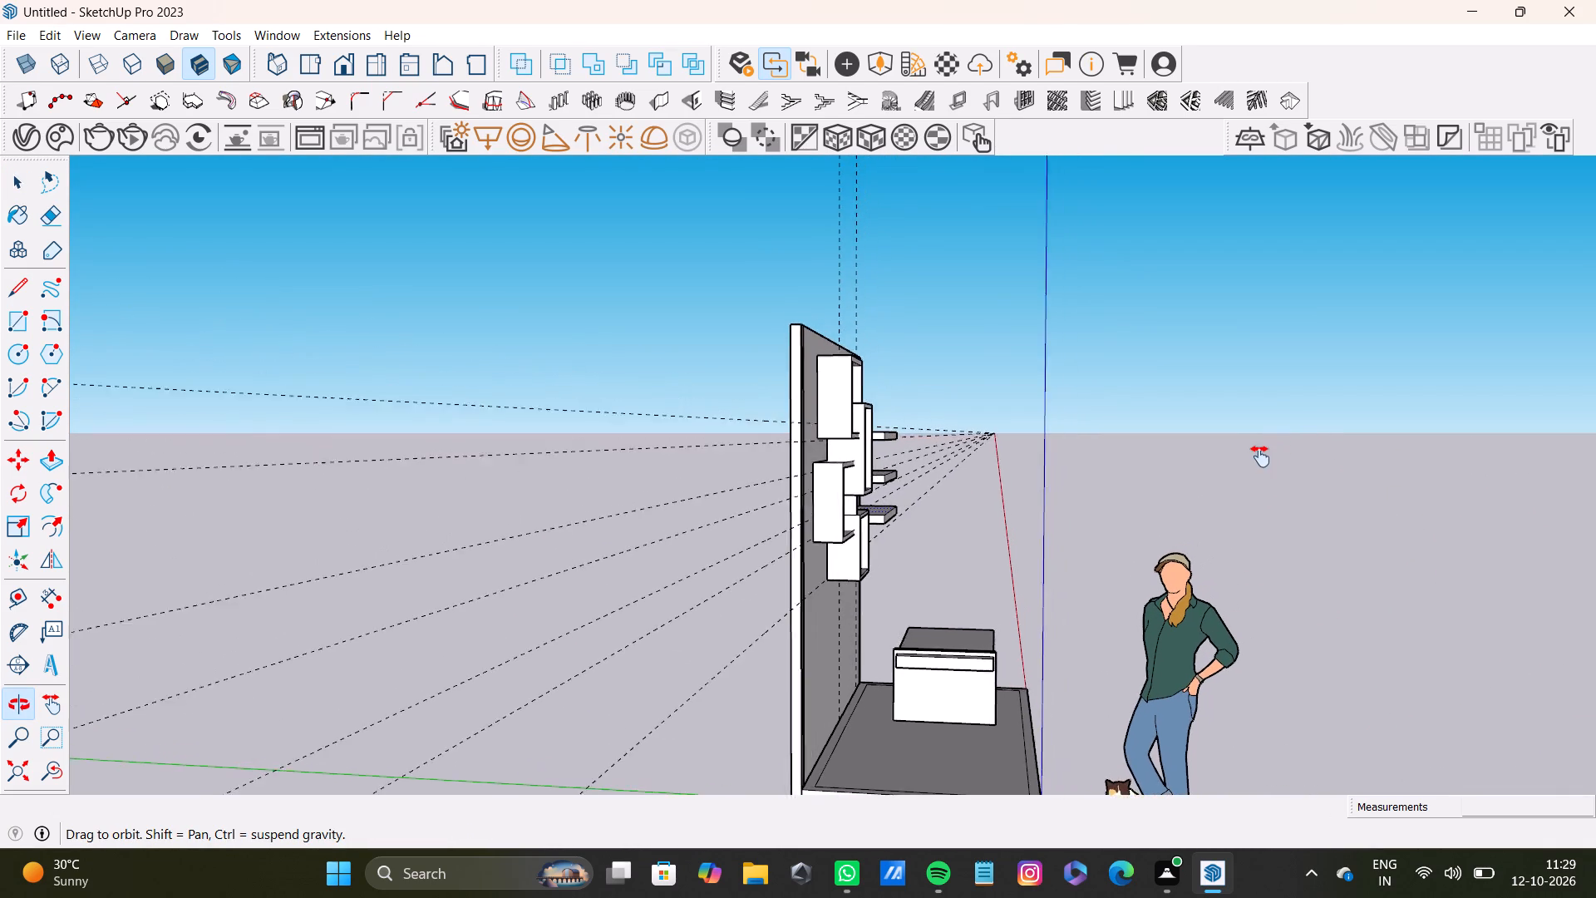
pyautogui.moveTo(1260, 456); pyautogui.dragTo(1275, 457, button='middle')
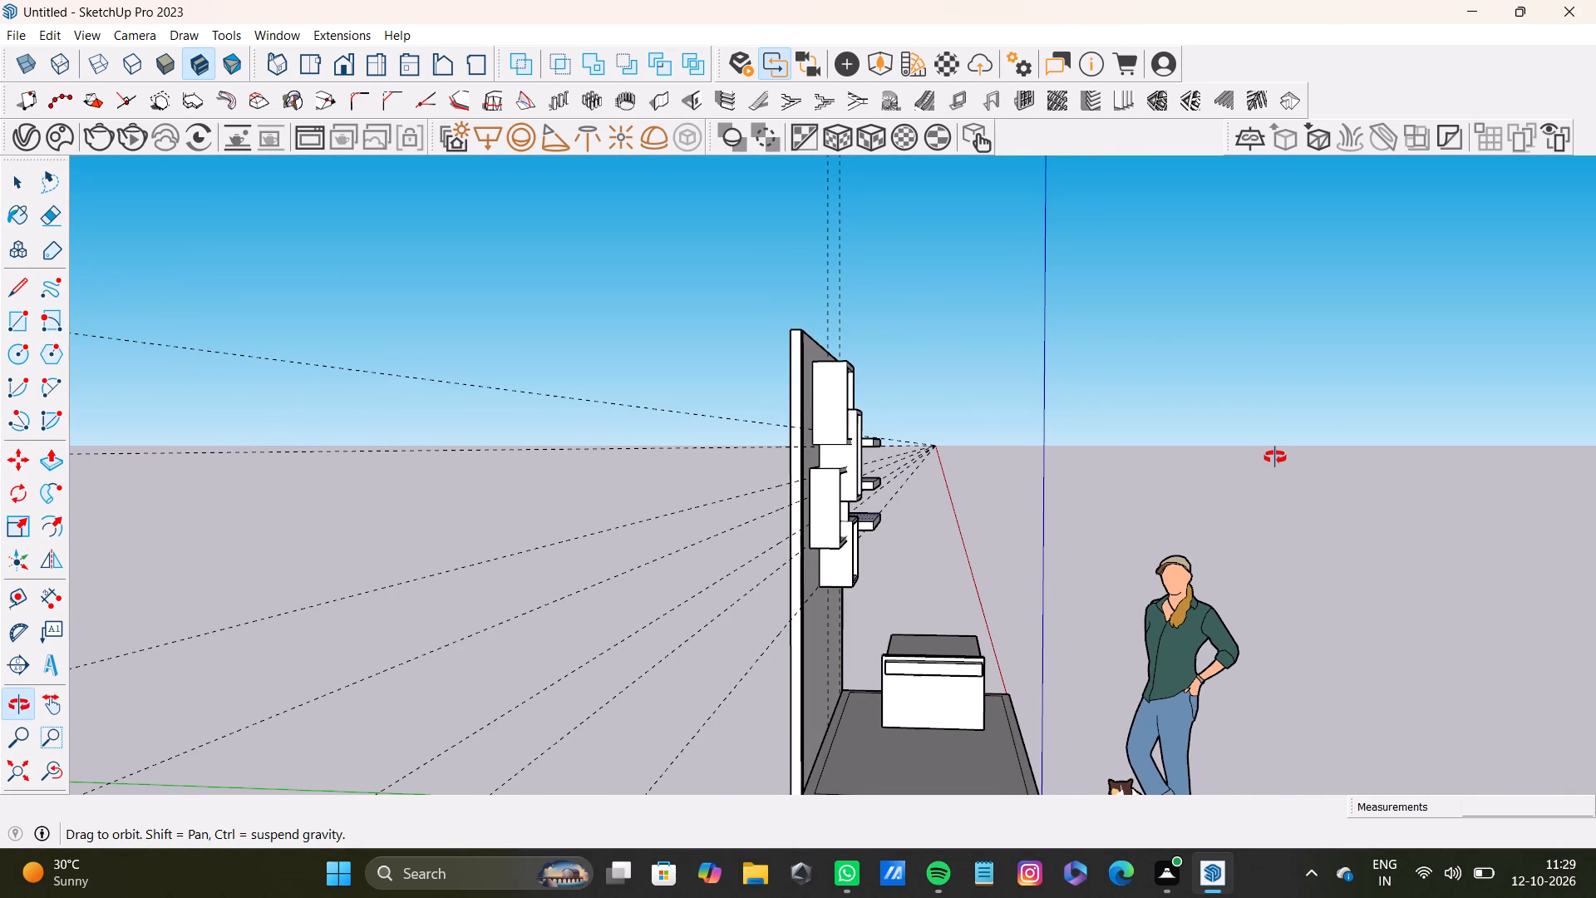
pyautogui.moveTo(1275, 457); pyautogui.dragTo(1304, 453, button='middle')
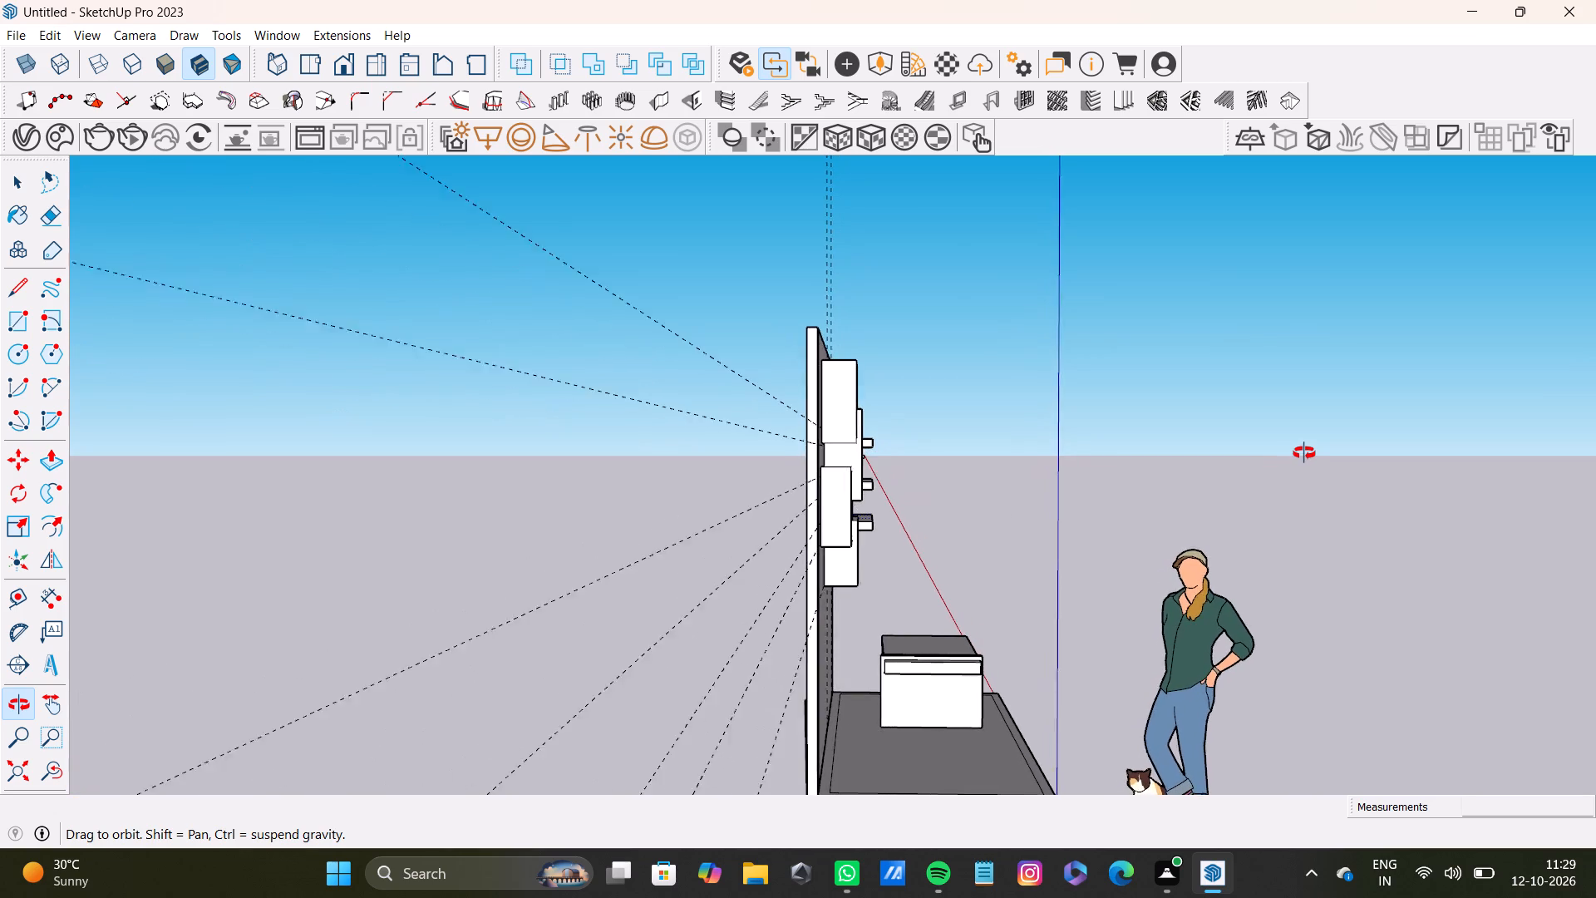
pyautogui.moveTo(1304, 453); pyautogui.dragTo(1320, 451, button='middle')
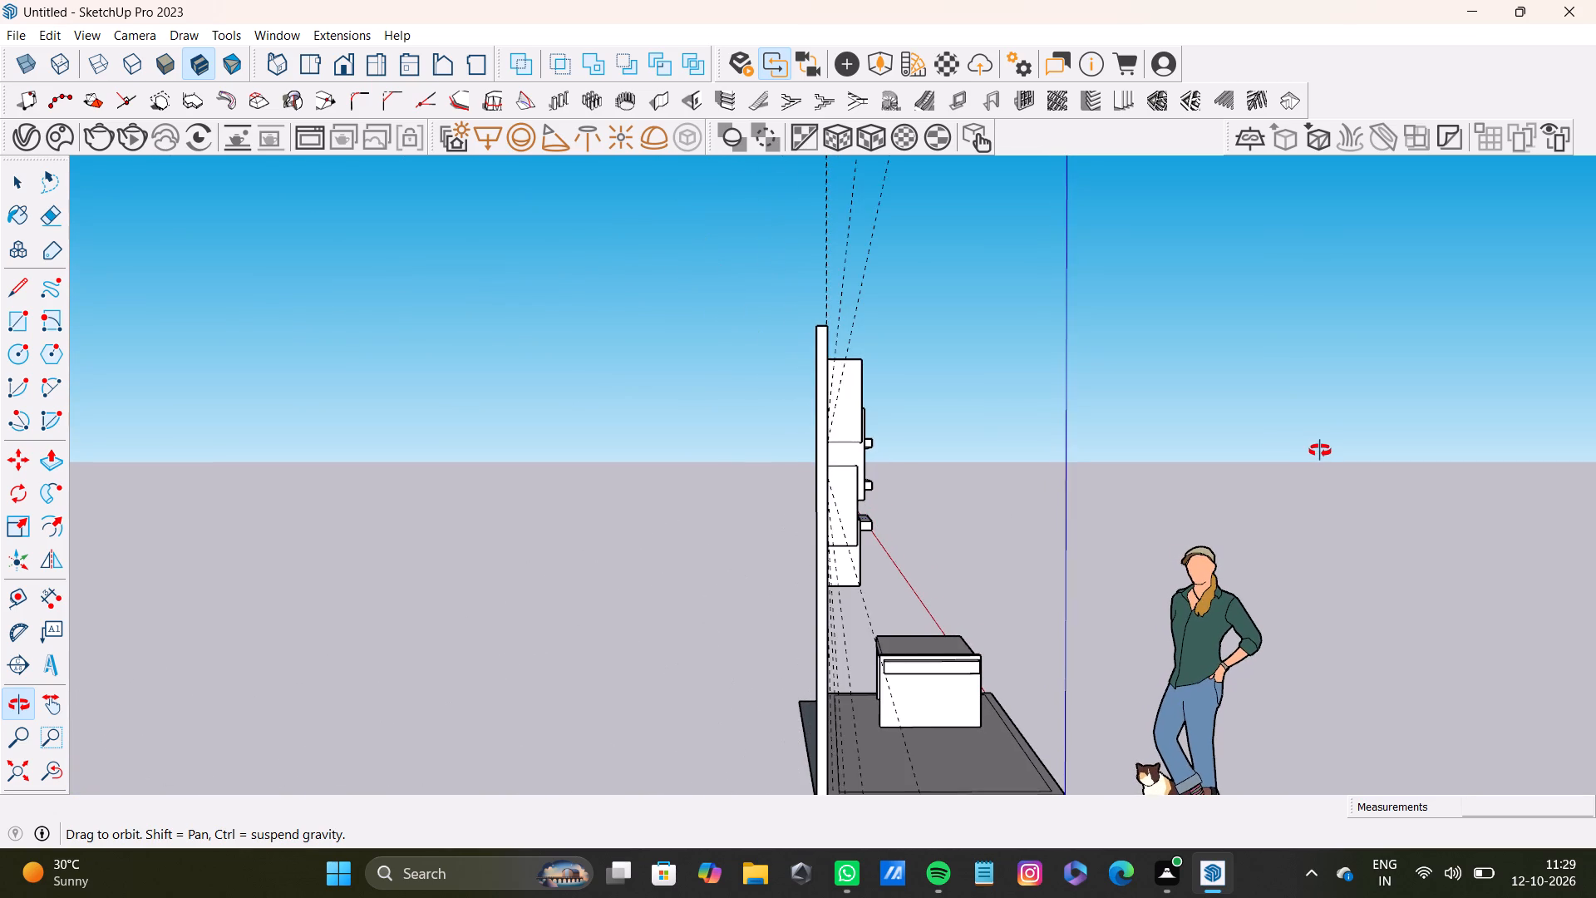
pyautogui.moveTo(1320, 451); pyautogui.dragTo(1218, 480, button='middle')
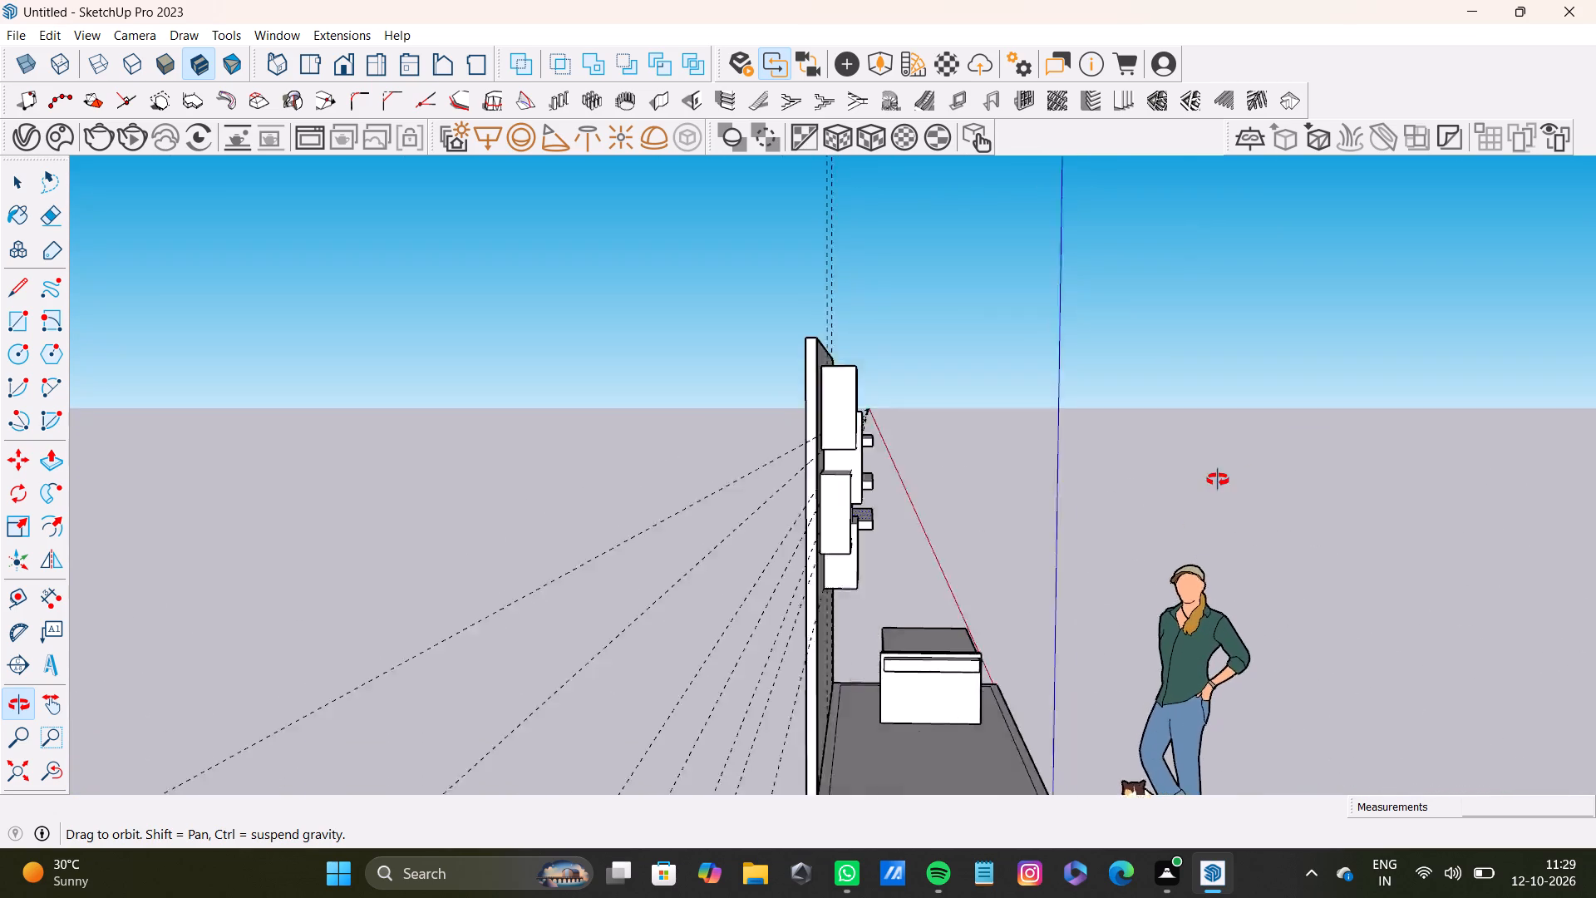
pyautogui.moveTo(1218, 480); pyautogui.dragTo(655, 576, button='middle')
pyautogui.scroll(11, 1055, 463)
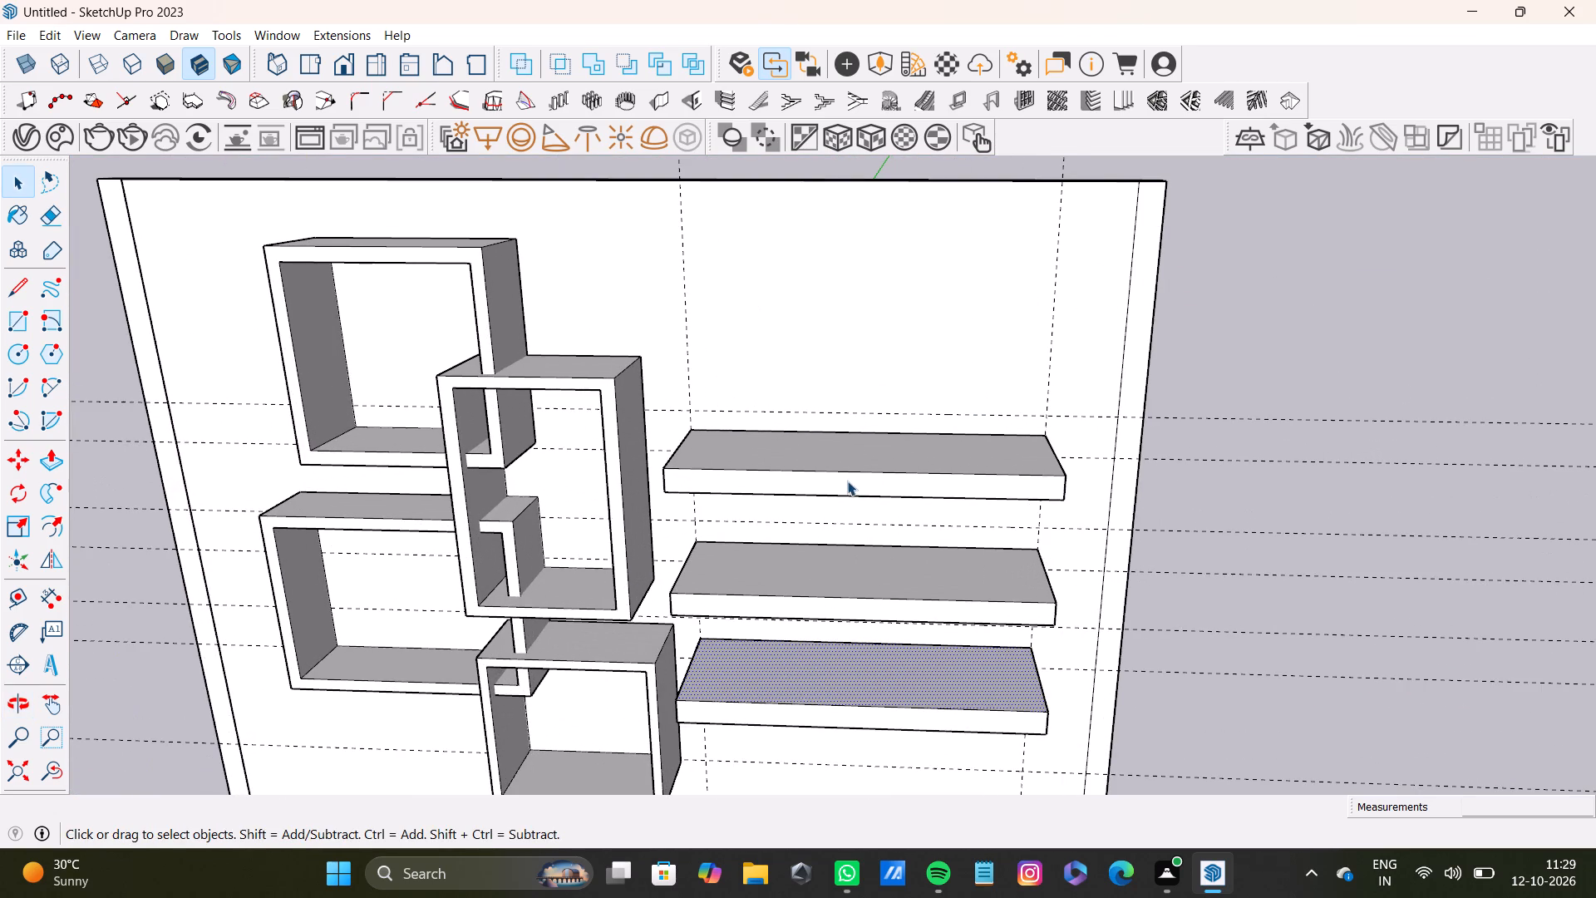
pyautogui.scroll(-7, 704, 518)
pyautogui.moveTo(705, 525); pyautogui.dragTo(1254, 401, button='middle')
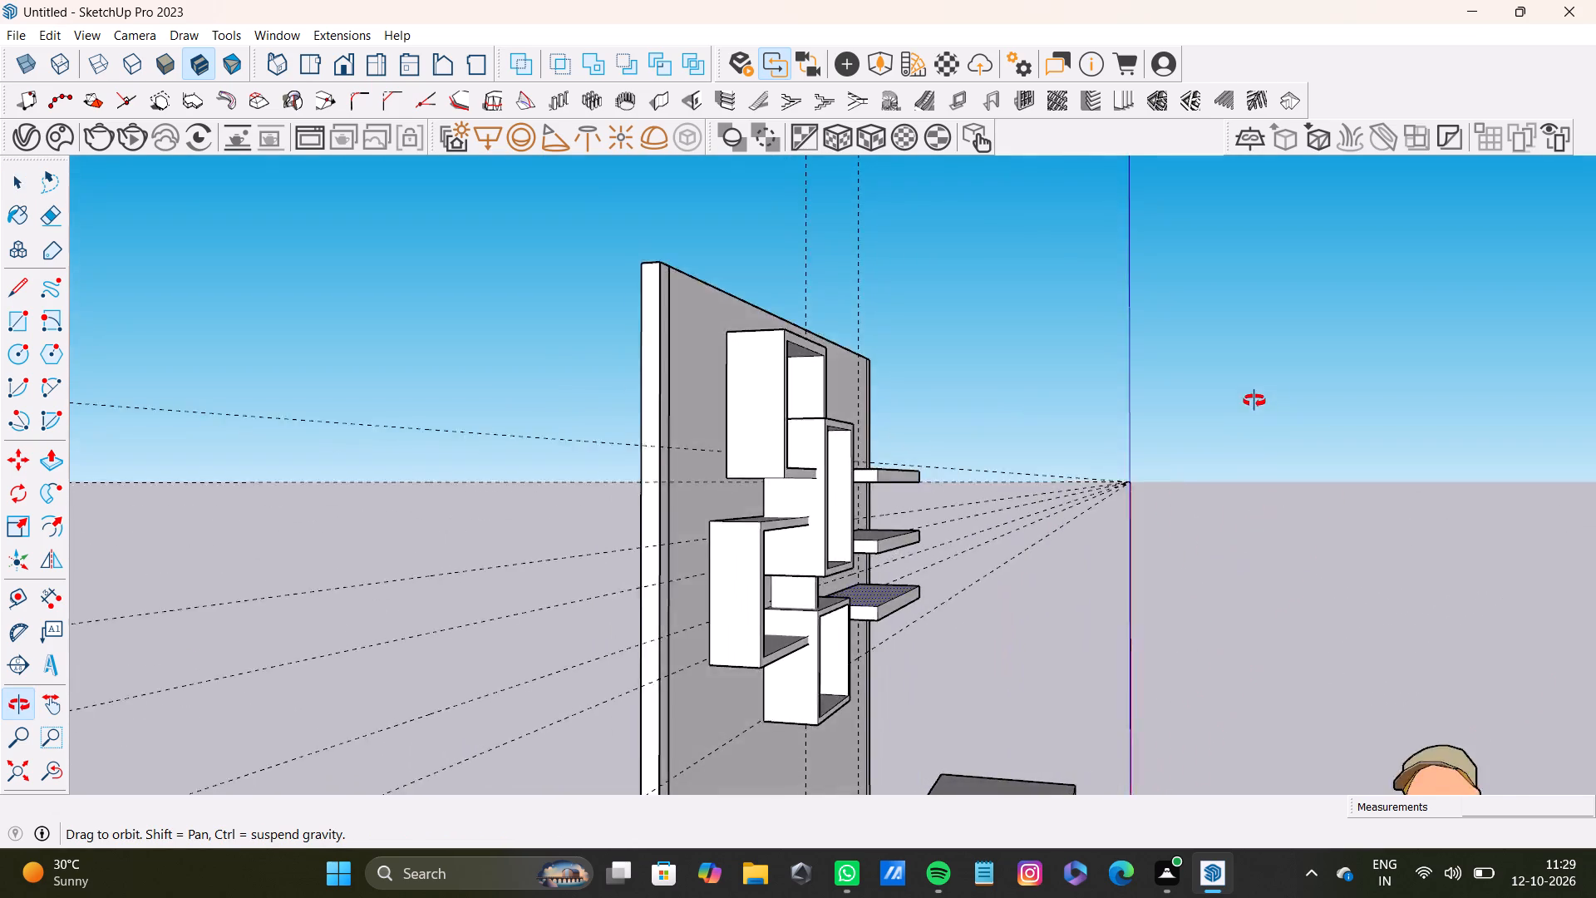
pyautogui.moveTo(1254, 401); pyautogui.dragTo(1048, 465, button='middle')
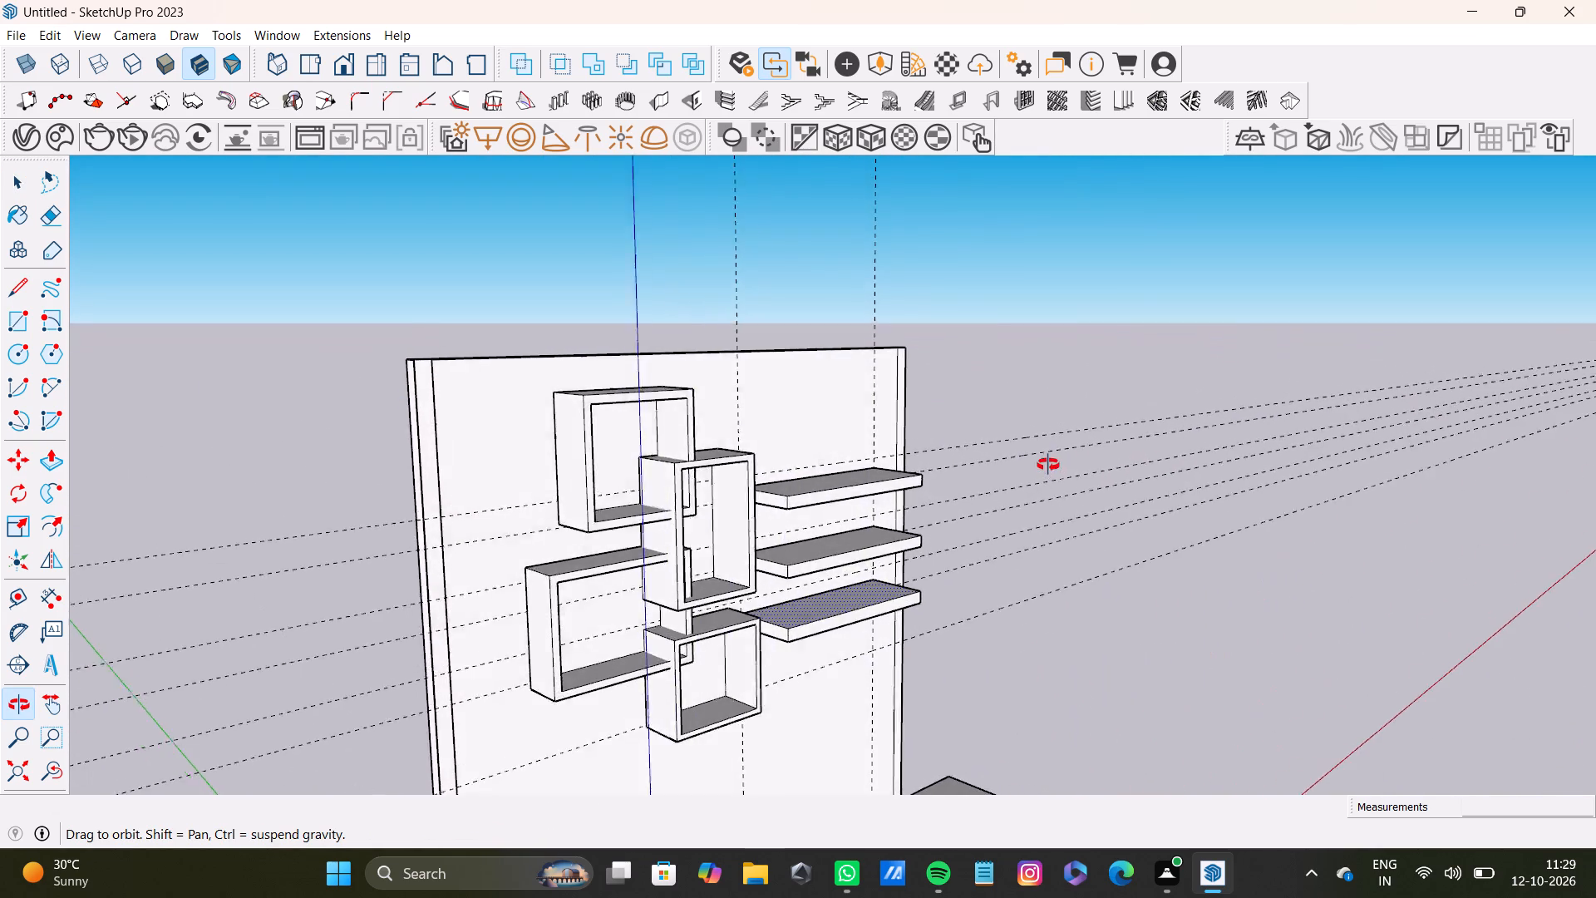
pyautogui.moveTo(1048, 465); pyautogui.dragTo(1067, 484, button='middle')
# Draw the missing edge lines where the uppermost box's side board meets the top of the overlapping second box.
pyautogui.scroll(13, 640, 520)
pyautogui.moveTo(700, 486); pyautogui.dragTo(755, 591, button='middle')
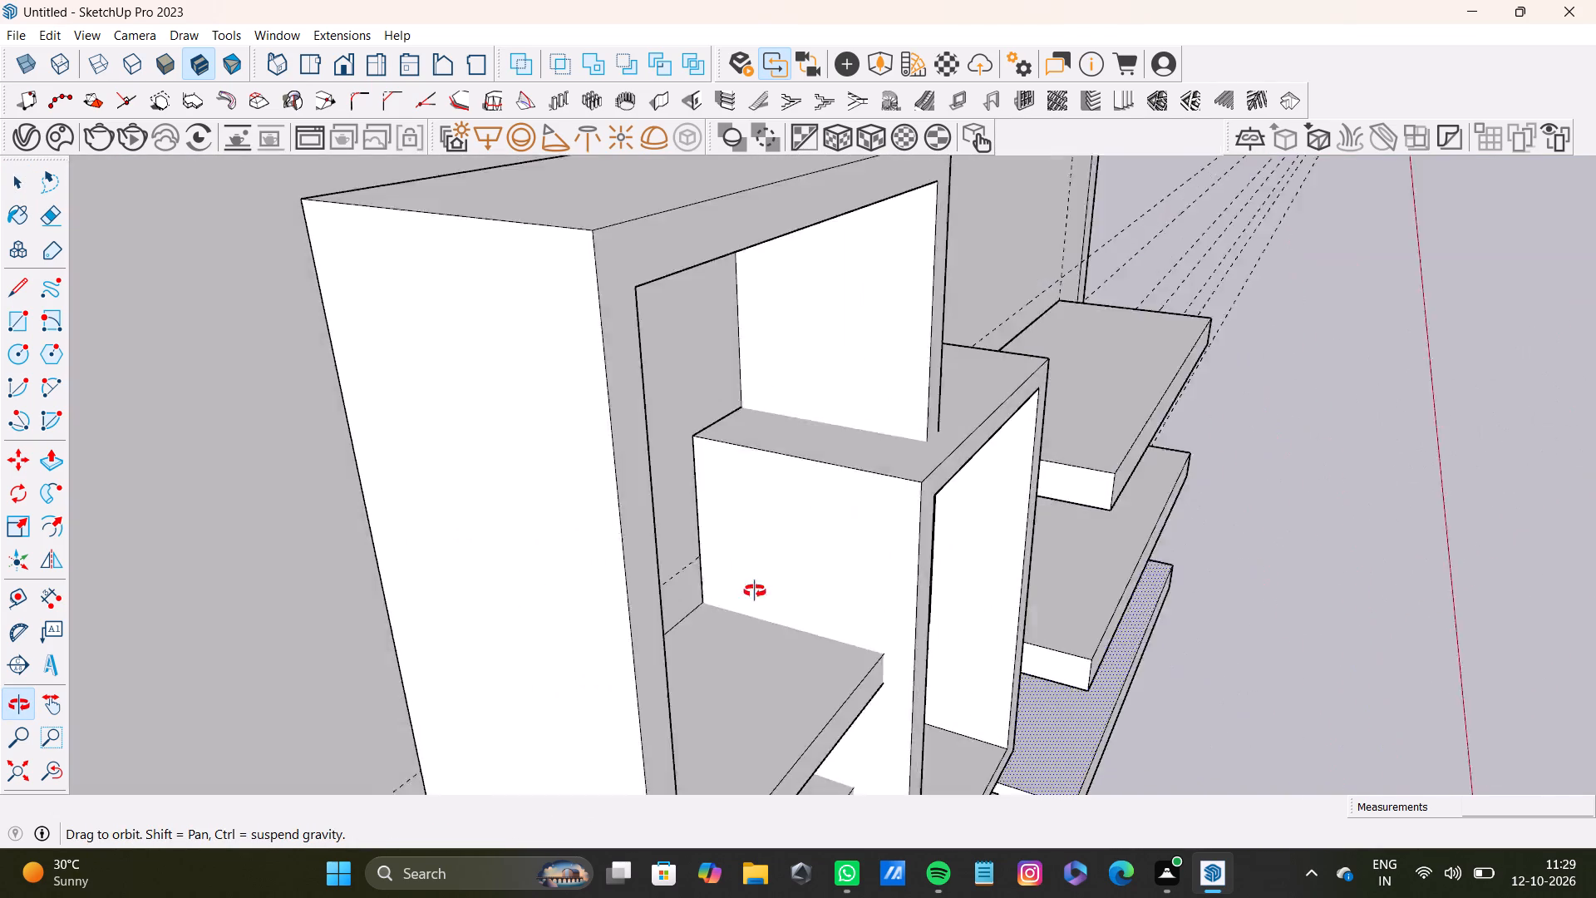
pyautogui.moveTo(755, 591); pyautogui.dragTo(608, 593, button='middle')
pyautogui.press('l')
pyautogui.scroll(6, 694, 499)
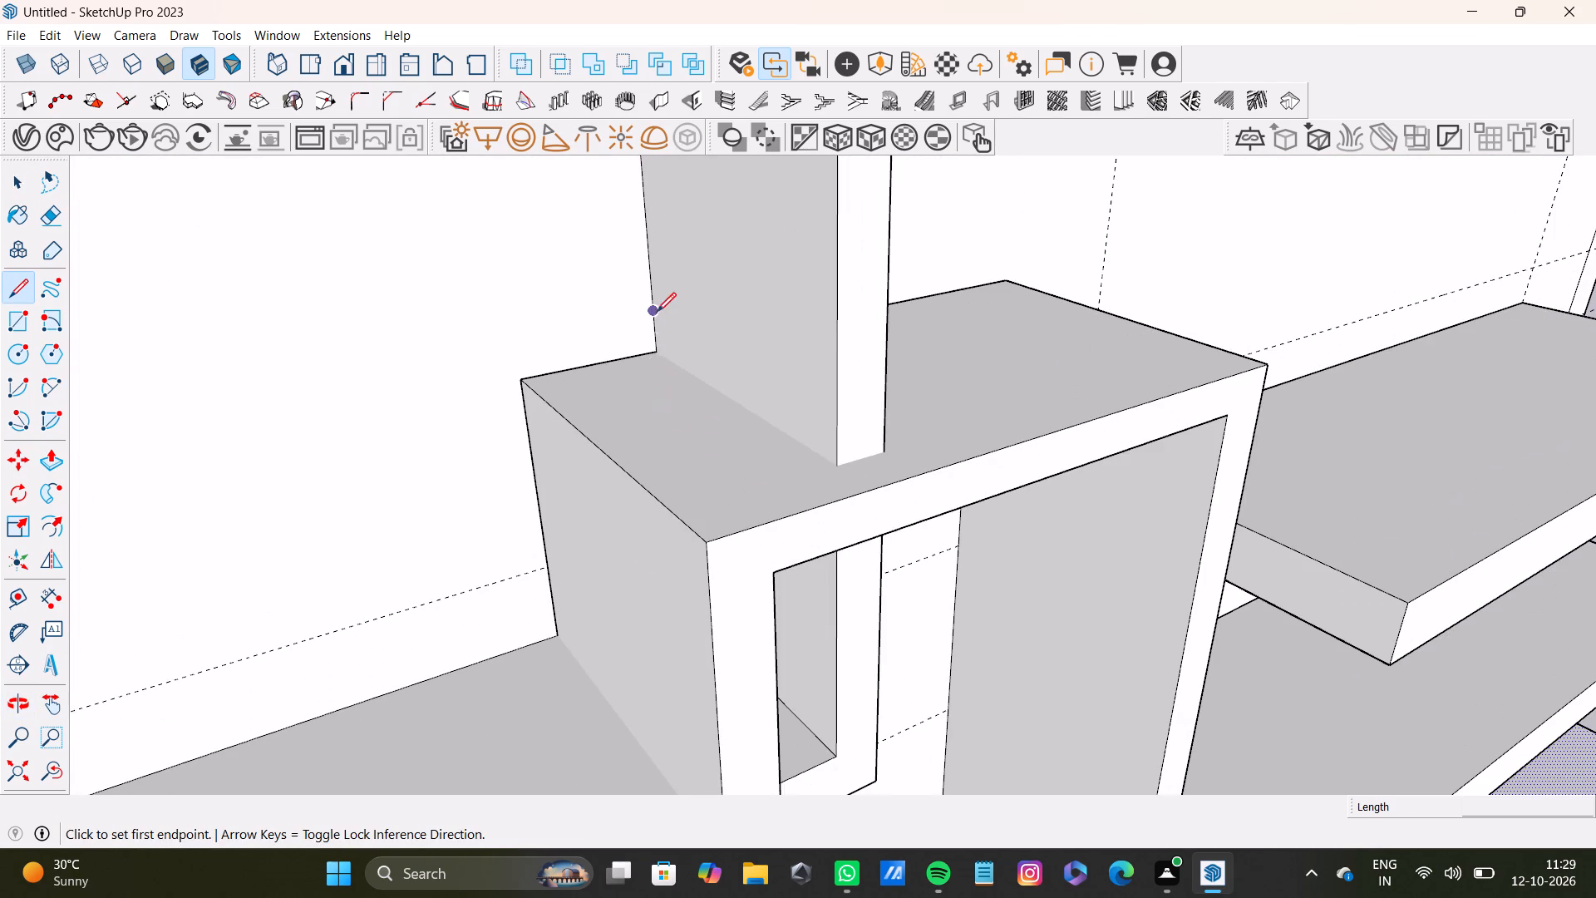
pyautogui.click(654, 348)
pyautogui.click(835, 461)
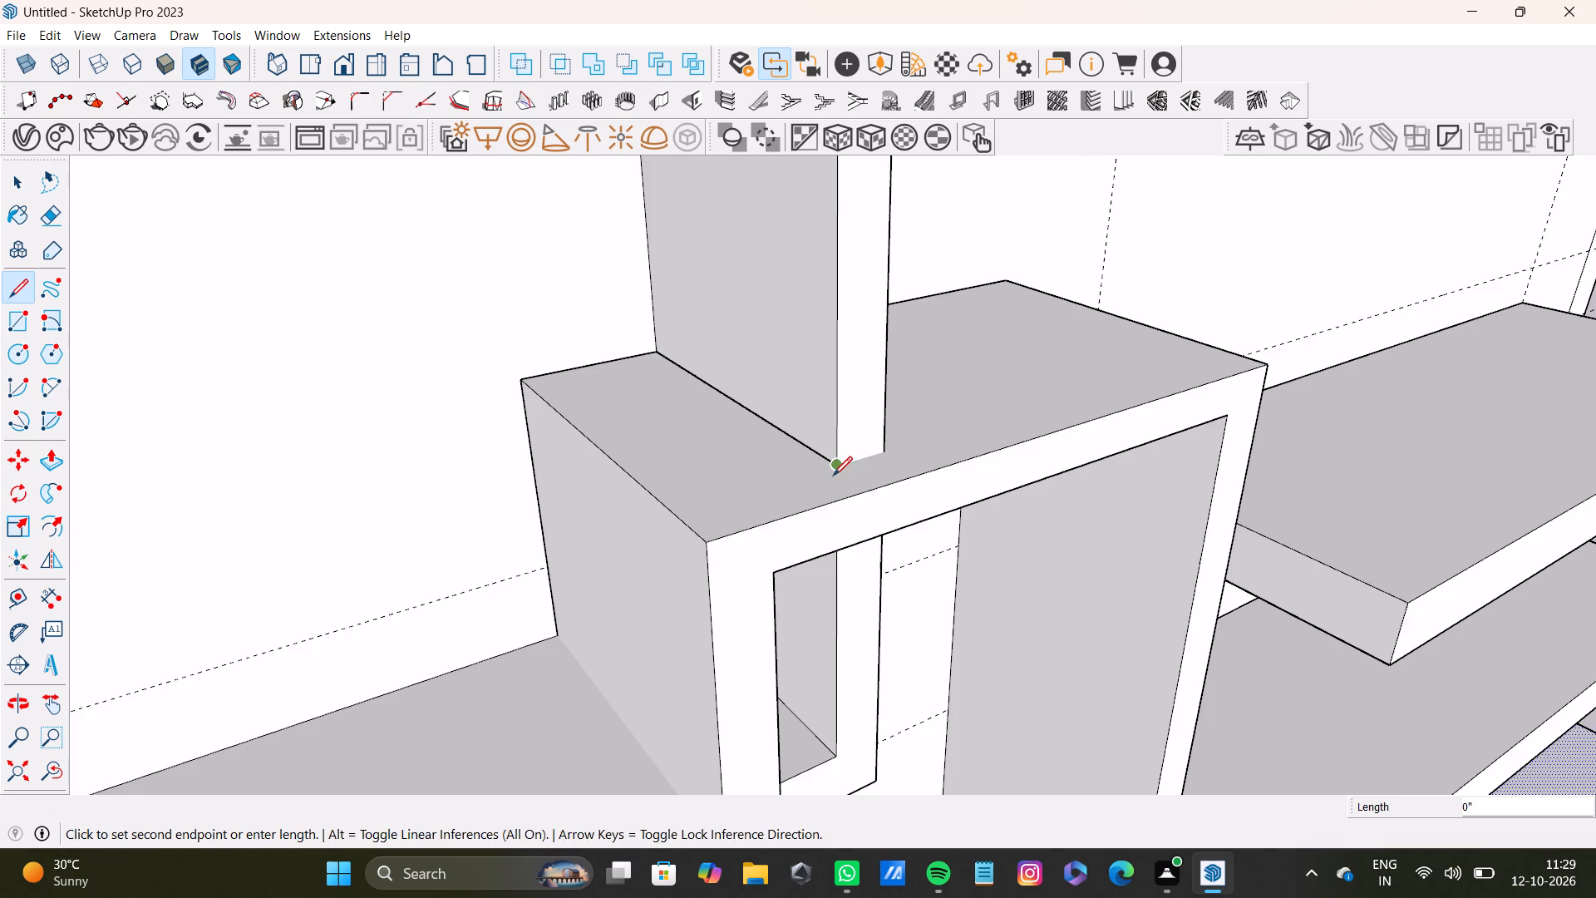
pyautogui.scroll(-3, 838, 473)
pyautogui.moveTo(862, 528); pyautogui.dragTo(670, 515, button='middle')
pyautogui.scroll(3, 724, 446)
pyautogui.click(722, 432)
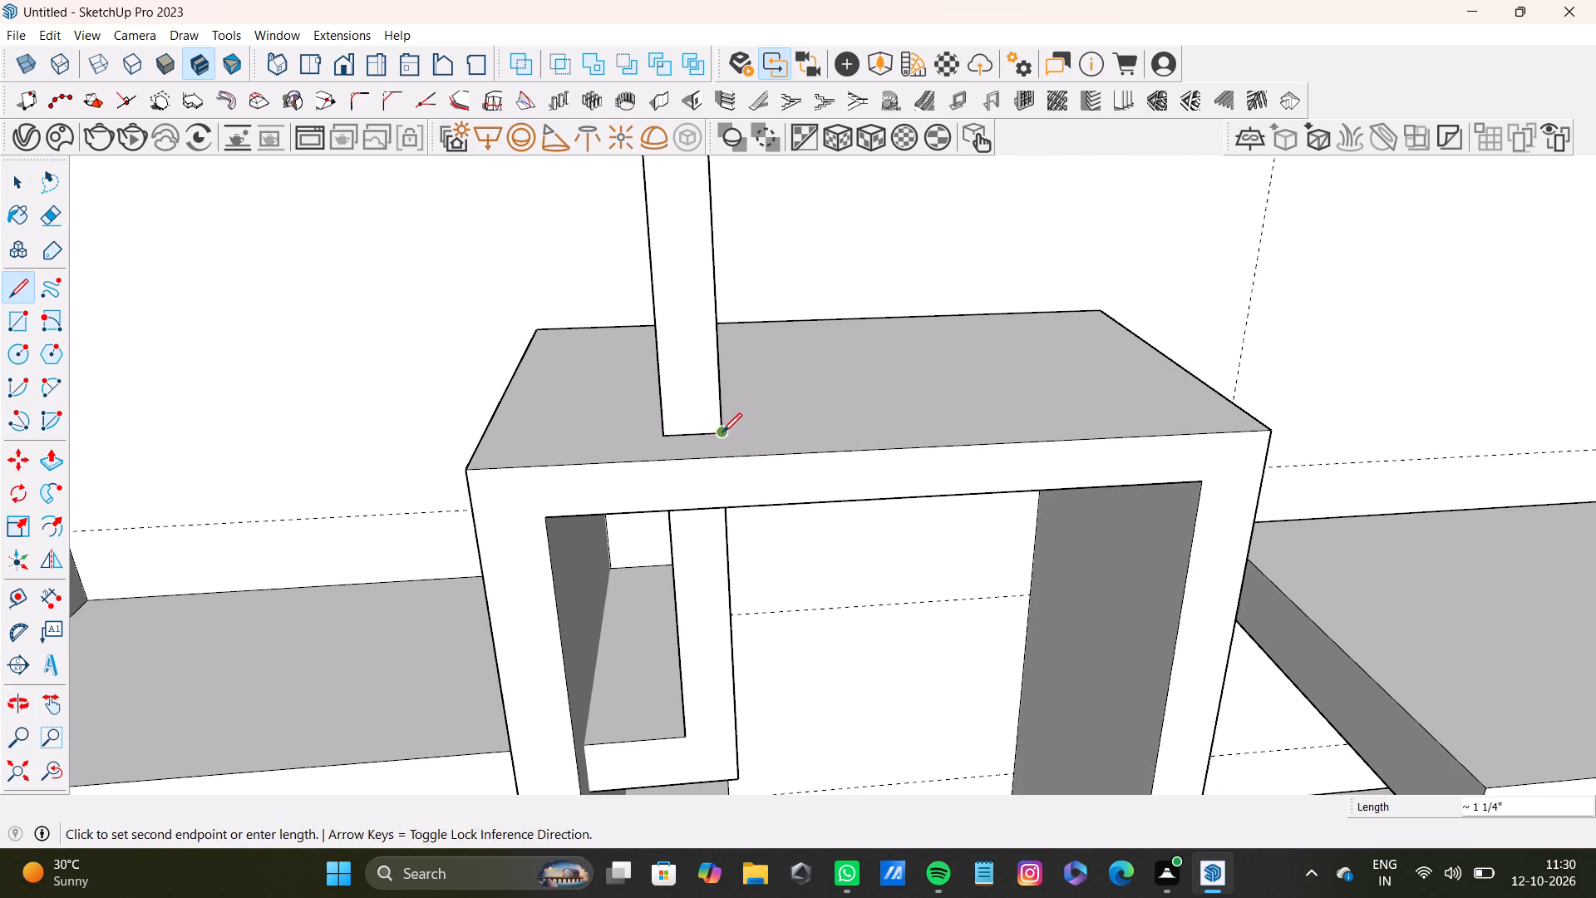
pyautogui.scroll(-4, 729, 459)
pyautogui.press('space')
# Draw the missing edge line where the uppermost box's side board meets the underside of the second box's top board.
pyautogui.moveTo(770, 546); pyautogui.dragTo(826, 348, button='middle')
pyautogui.scroll(3, 731, 342)
pyautogui.moveTo(731, 342); pyautogui.dragTo(757, 289, button='middle')
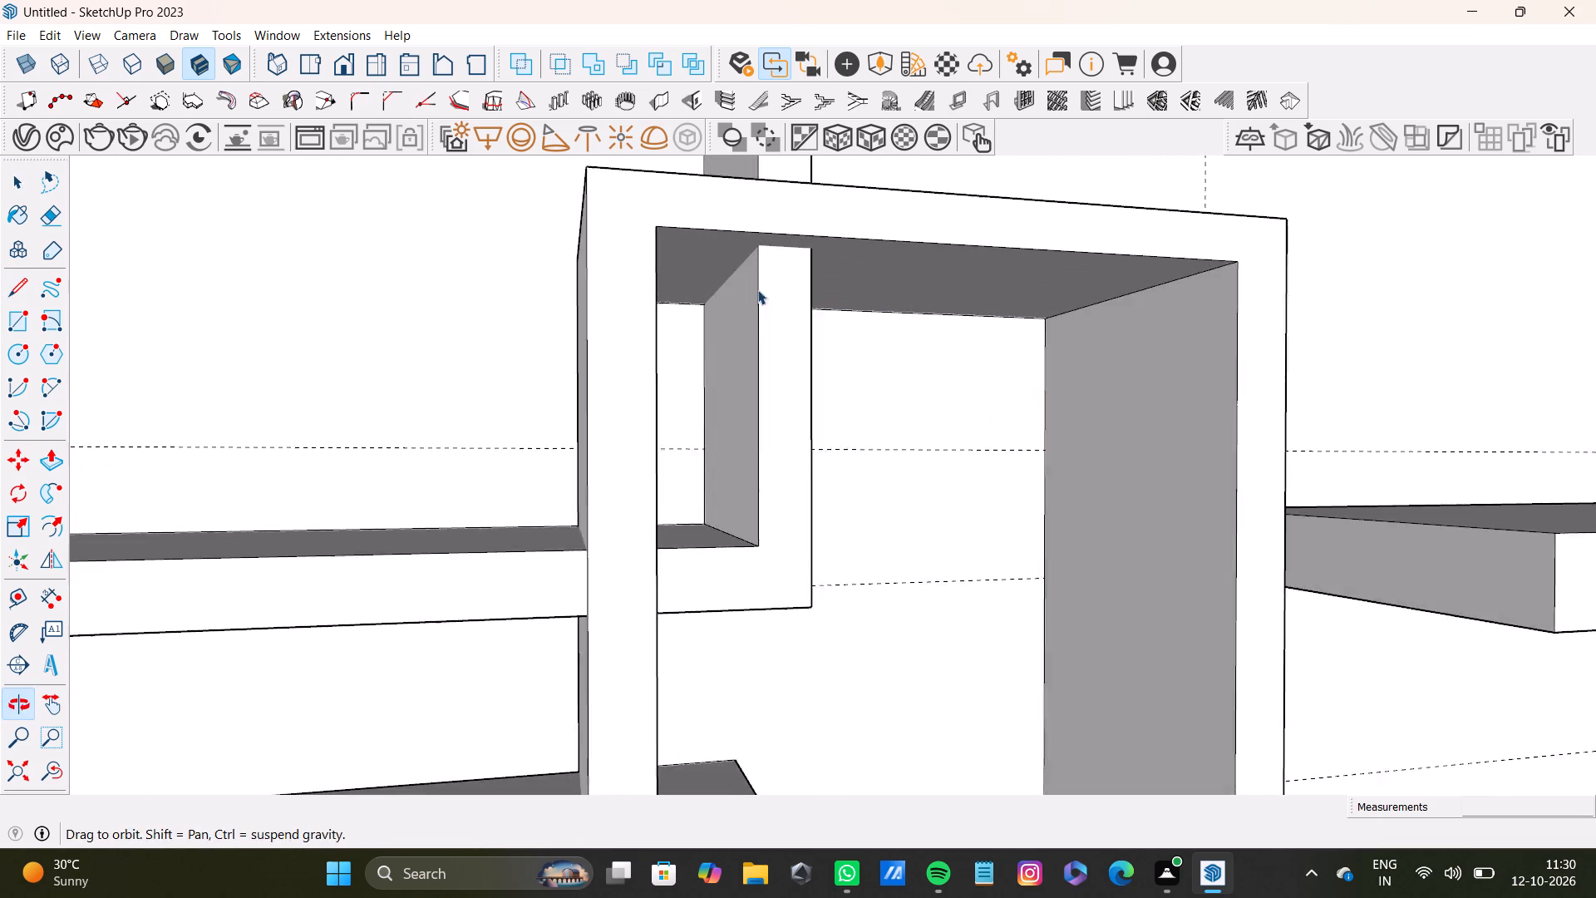
pyautogui.moveTo(757, 289); pyautogui.dragTo(757, 290, button='middle')
pyautogui.scroll(6, 741, 259)
pyautogui.press('l')
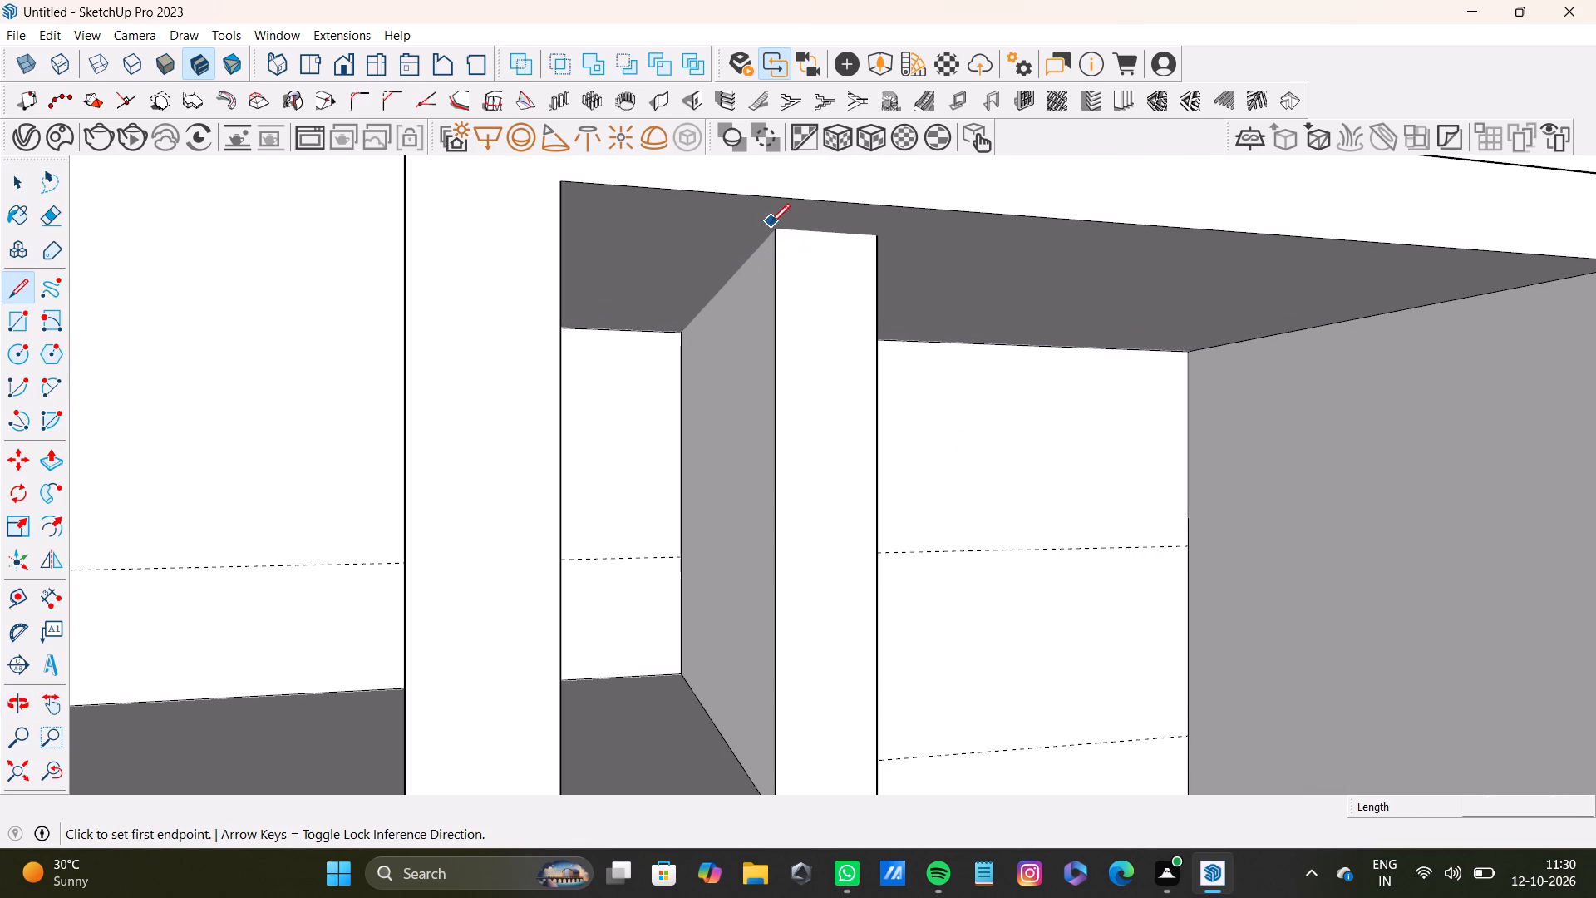
pyautogui.click(772, 231)
pyautogui.click(680, 338)
pyautogui.scroll(-4, 712, 408)
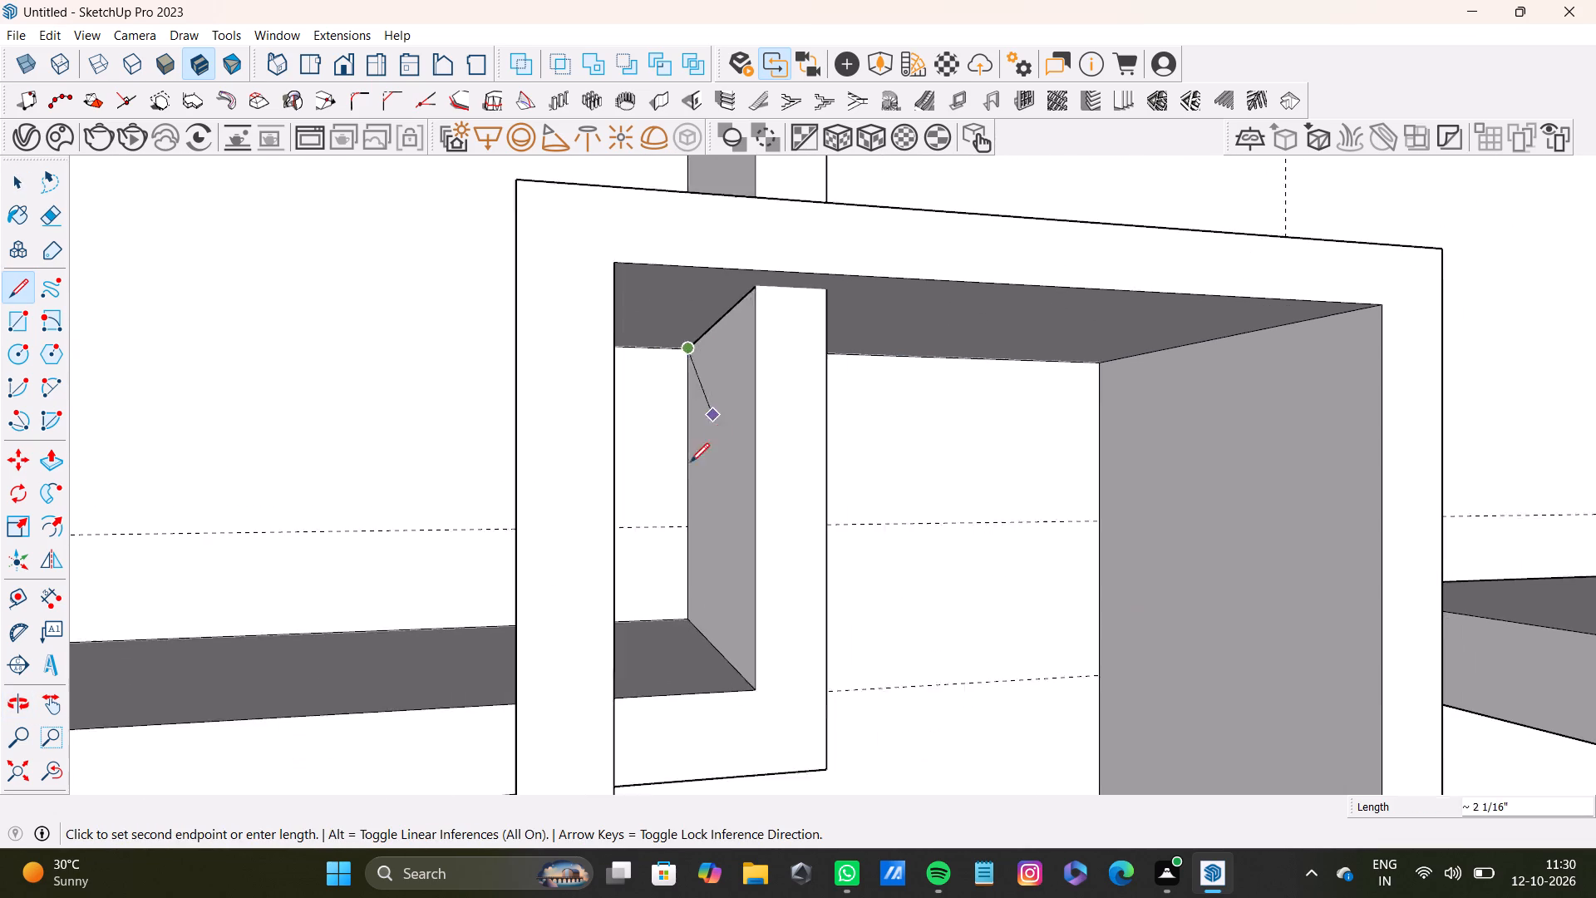
pyautogui.press('space')
# Draw the missing top and front-end edge lines where the uppermost box's bottom board meets the second box's outer side.
pyautogui.scroll(-4, 707, 491)
pyautogui.middleClick(707, 491)
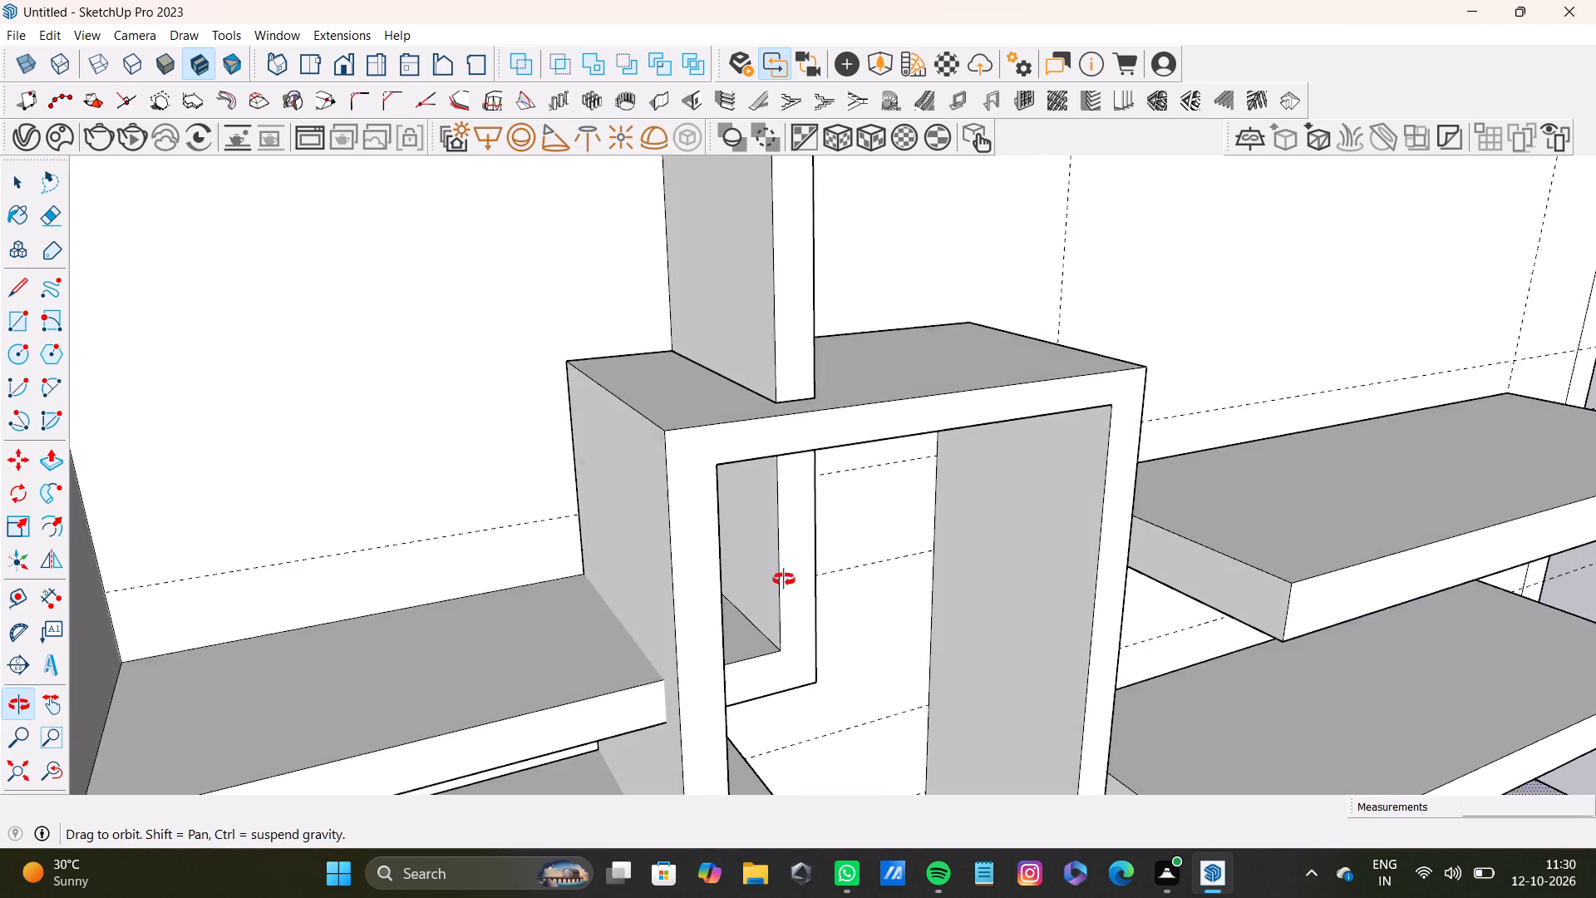
pyautogui.scroll(-4, 712, 469)
pyautogui.moveTo(710, 480); pyautogui.dragTo(949, 512, button='middle')
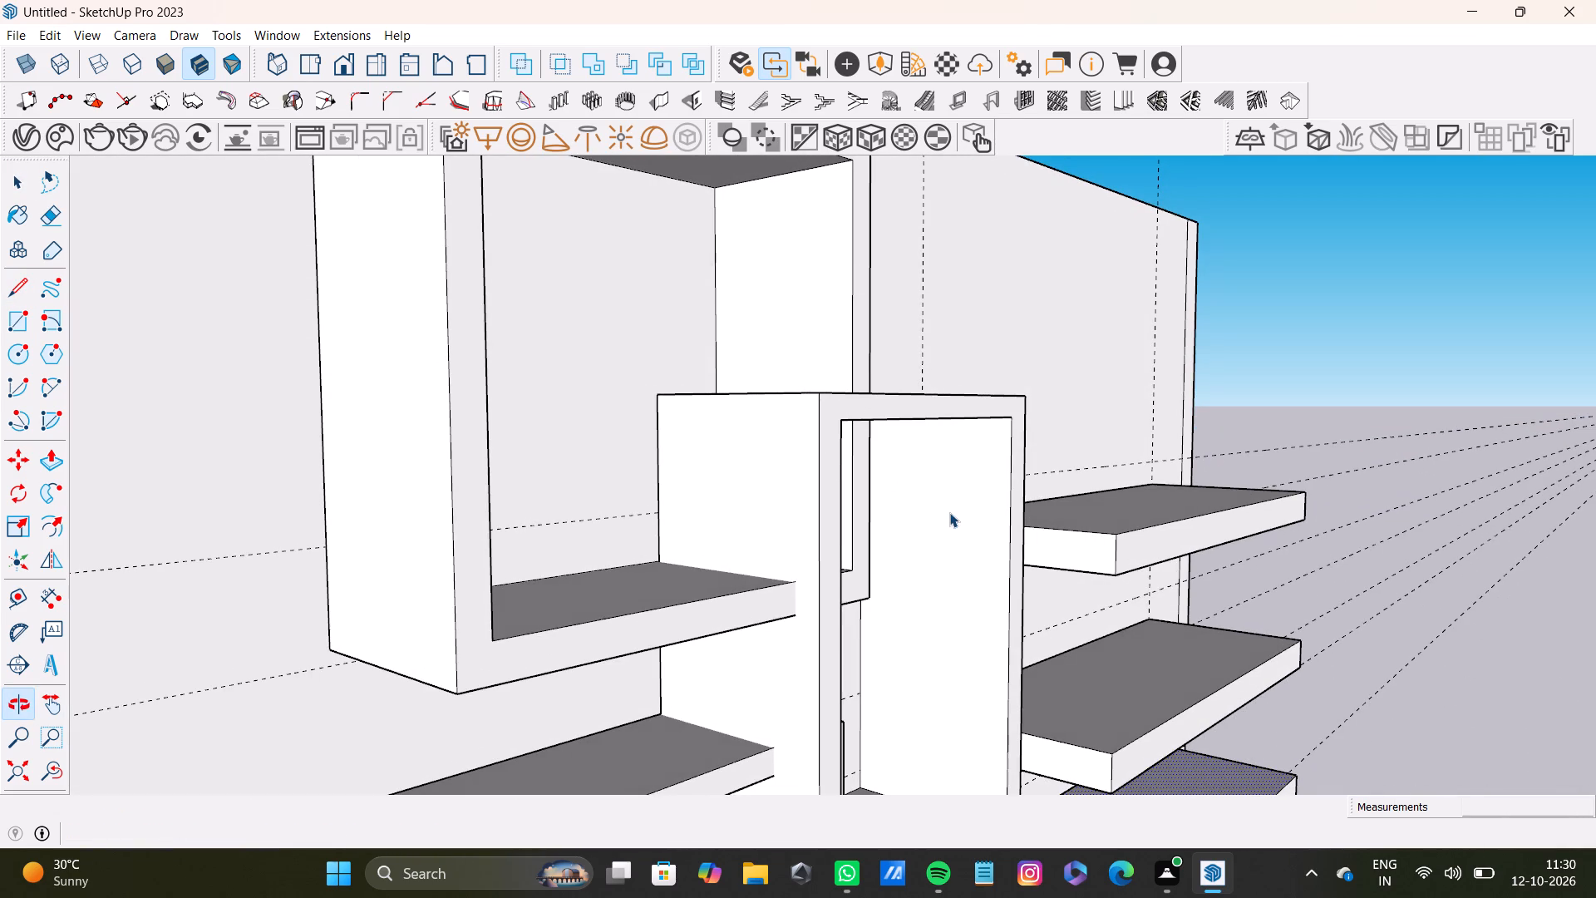
pyautogui.press('l')
pyautogui.scroll(7, 671, 597)
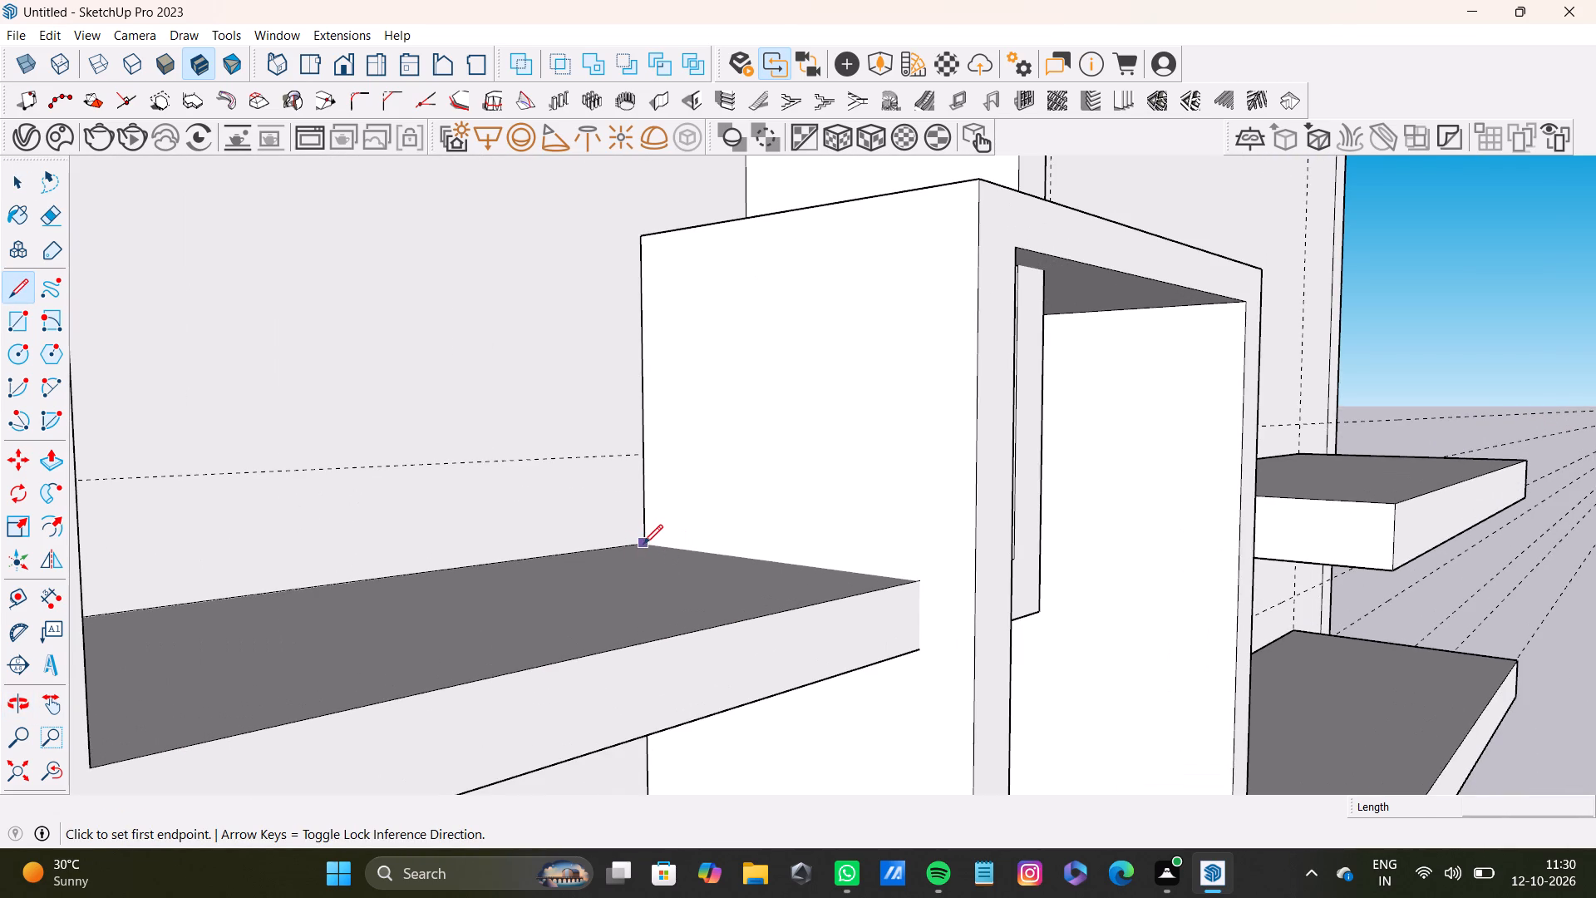
pyautogui.click(644, 540)
pyautogui.press('space')
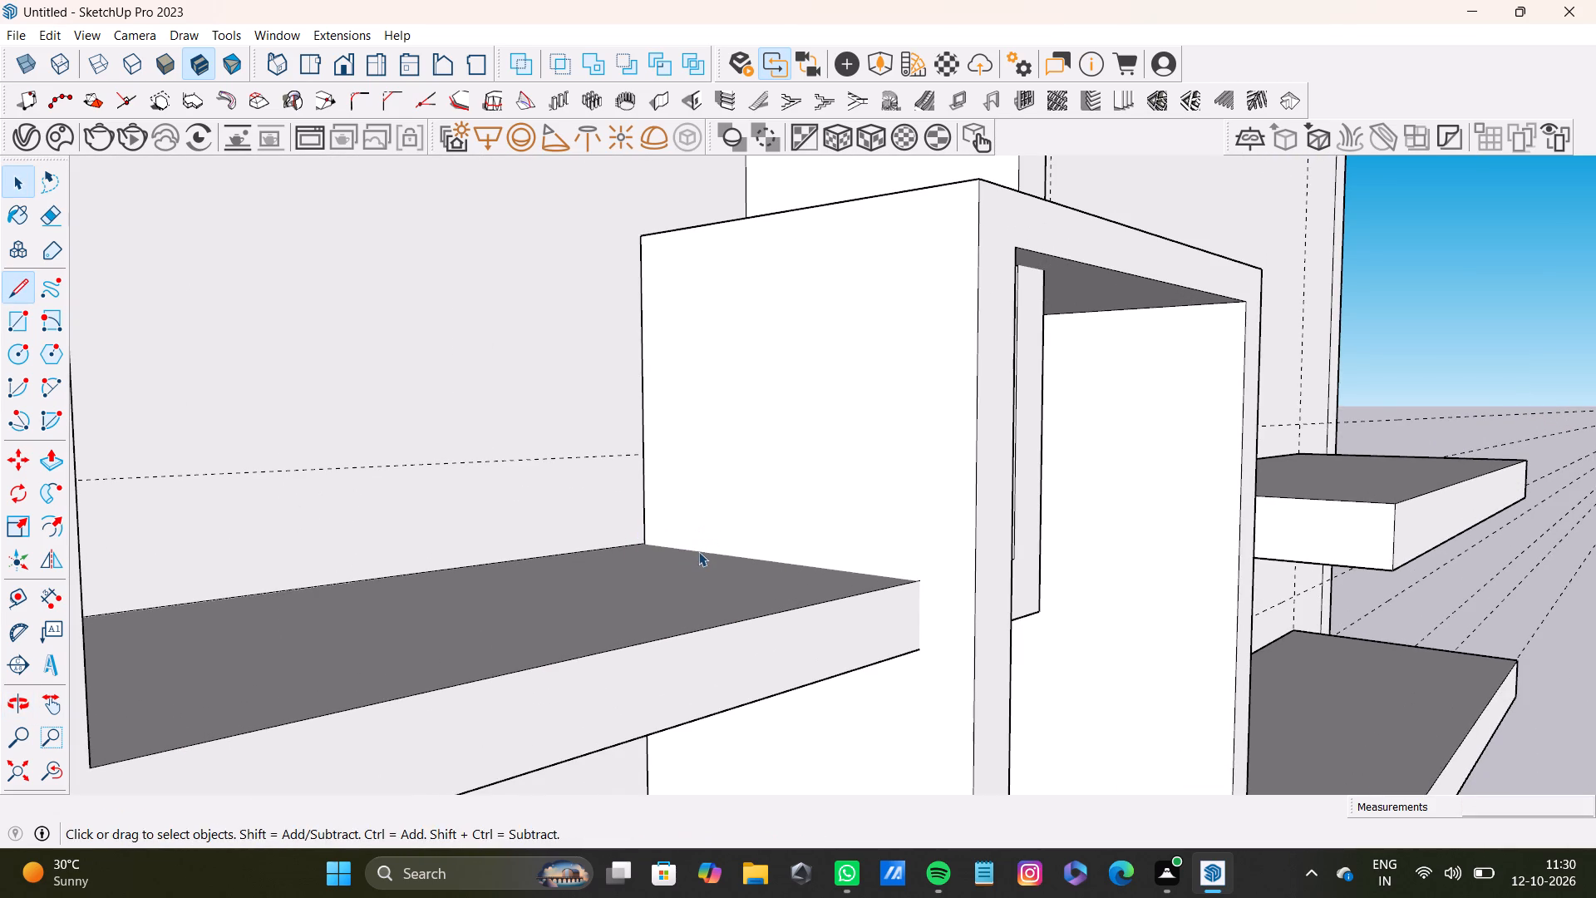
pyautogui.press('l')
pyautogui.scroll(6, 663, 540)
pyautogui.moveTo(657, 537); pyautogui.dragTo(628, 595, button='middle')
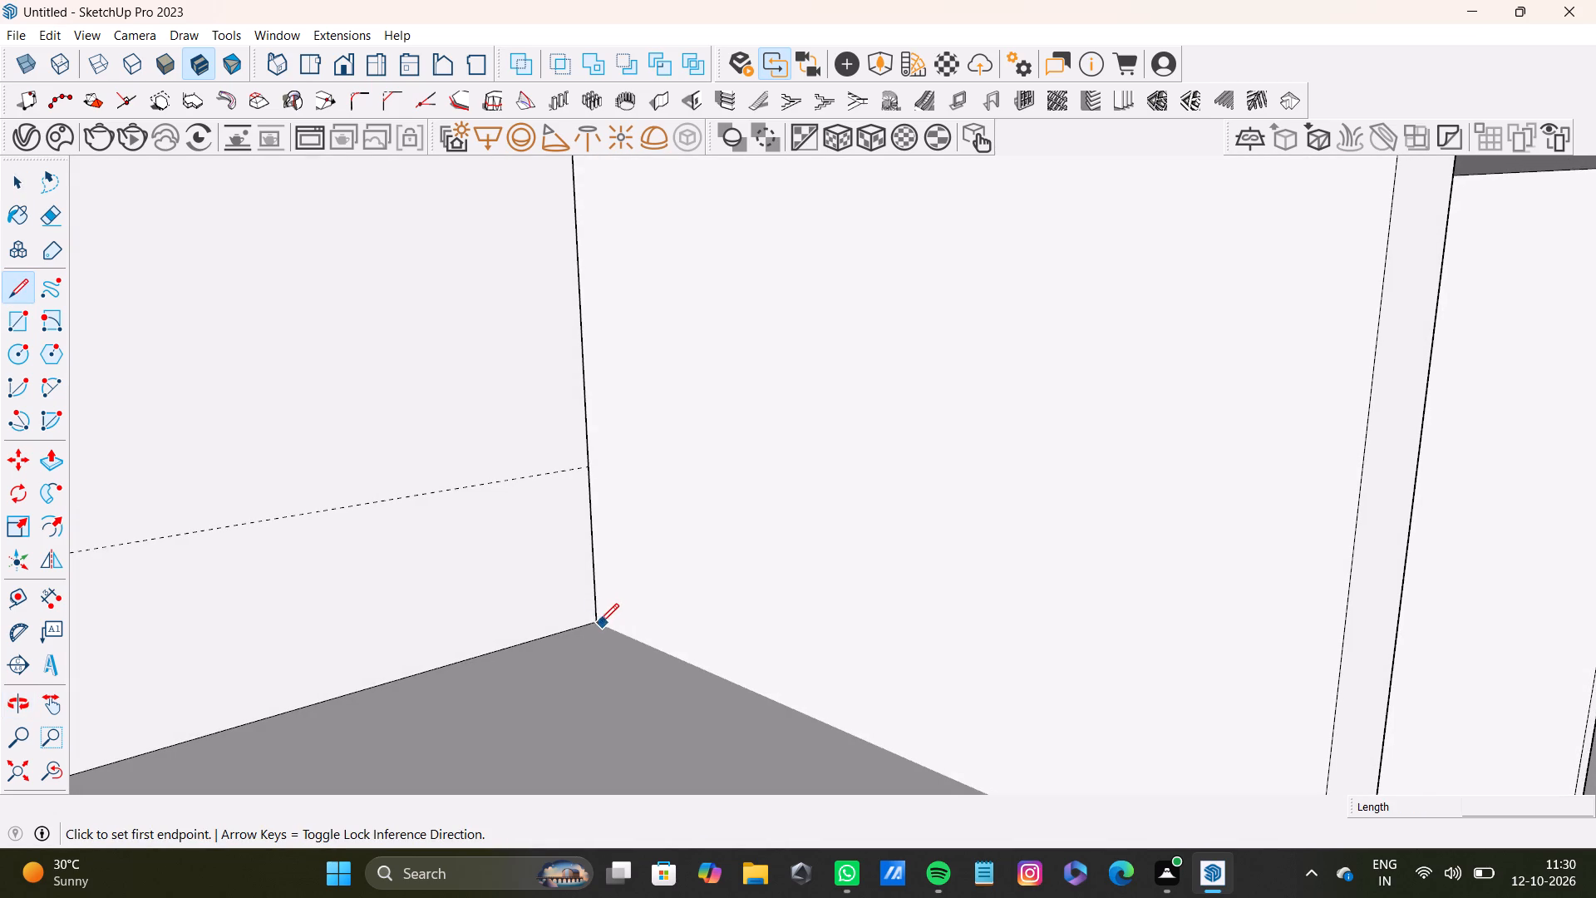
pyautogui.click(597, 623)
pyautogui.scroll(-3, 896, 731)
pyautogui.keyDown('shift'); pyautogui.moveTo(968, 772); pyautogui.dragTo(835, 490, button='middle'); pyautogui.keyUp('shift')
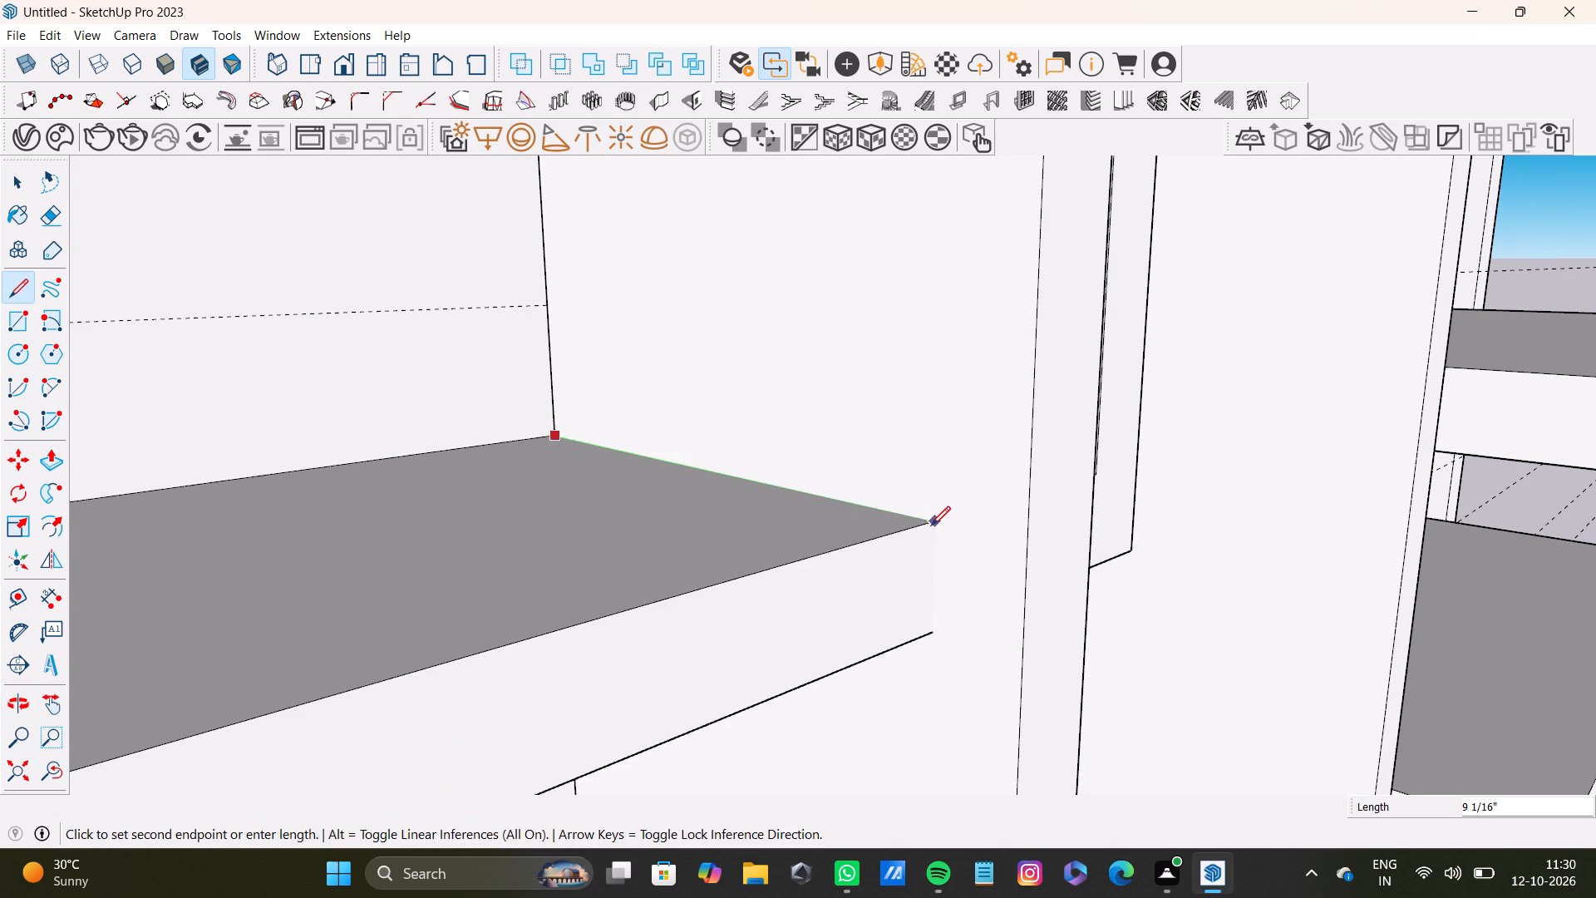
pyautogui.click(931, 525)
pyautogui.click(930, 632)
# Draw the missing edge line where the underside of the uppermost box's bottom board meets the second box's outer side.
pyautogui.scroll(-4, 919, 630)
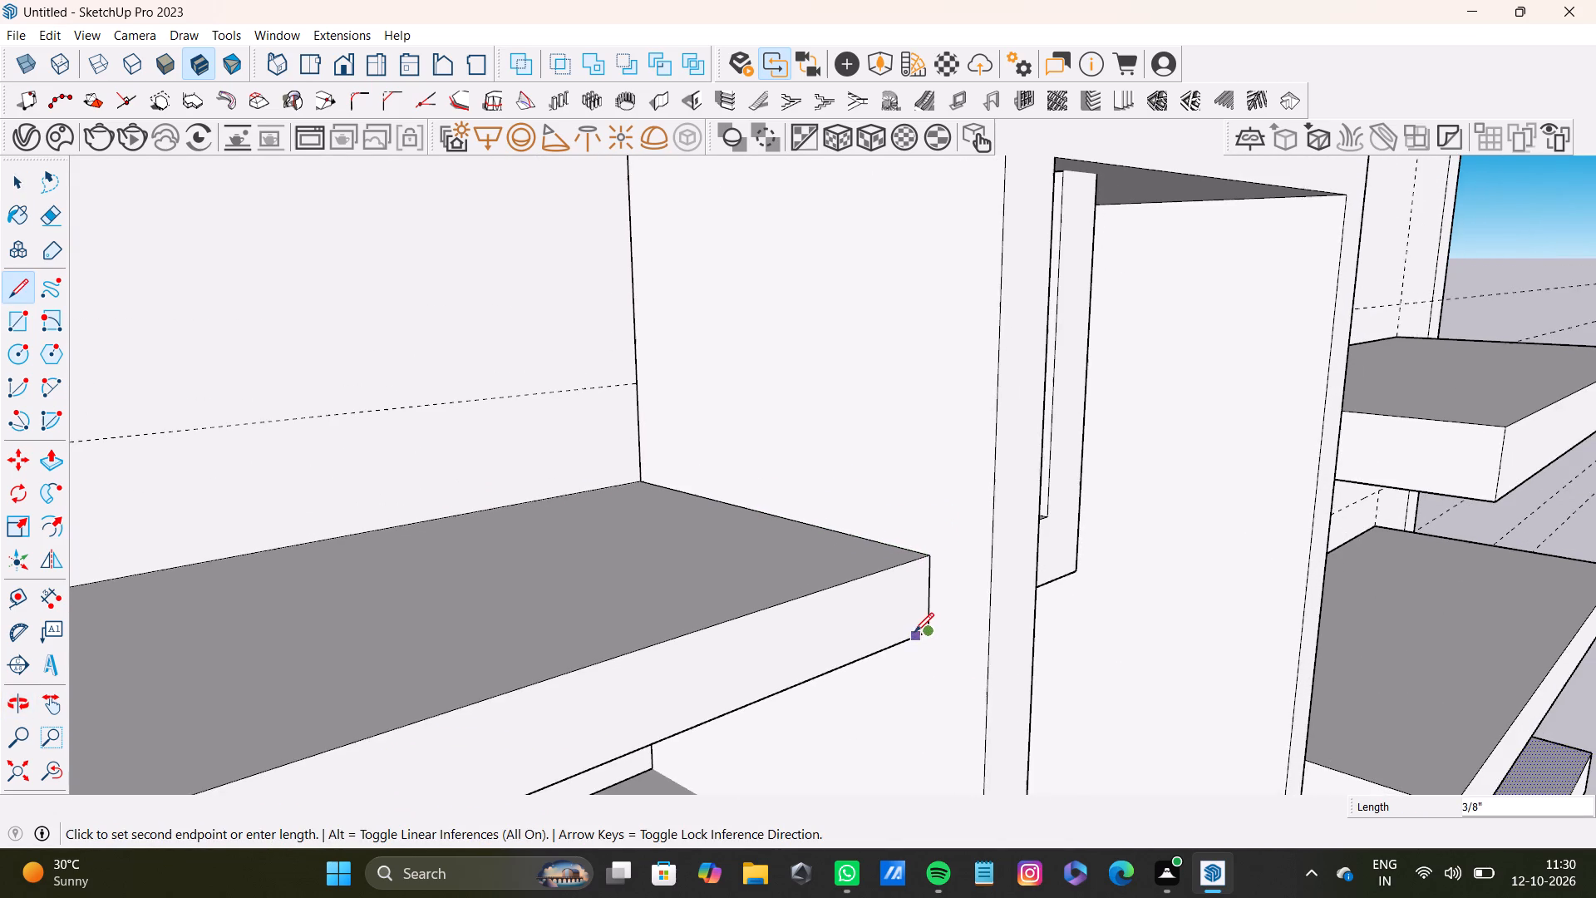
pyautogui.moveTo(914, 634); pyautogui.dragTo(950, 407, button='middle')
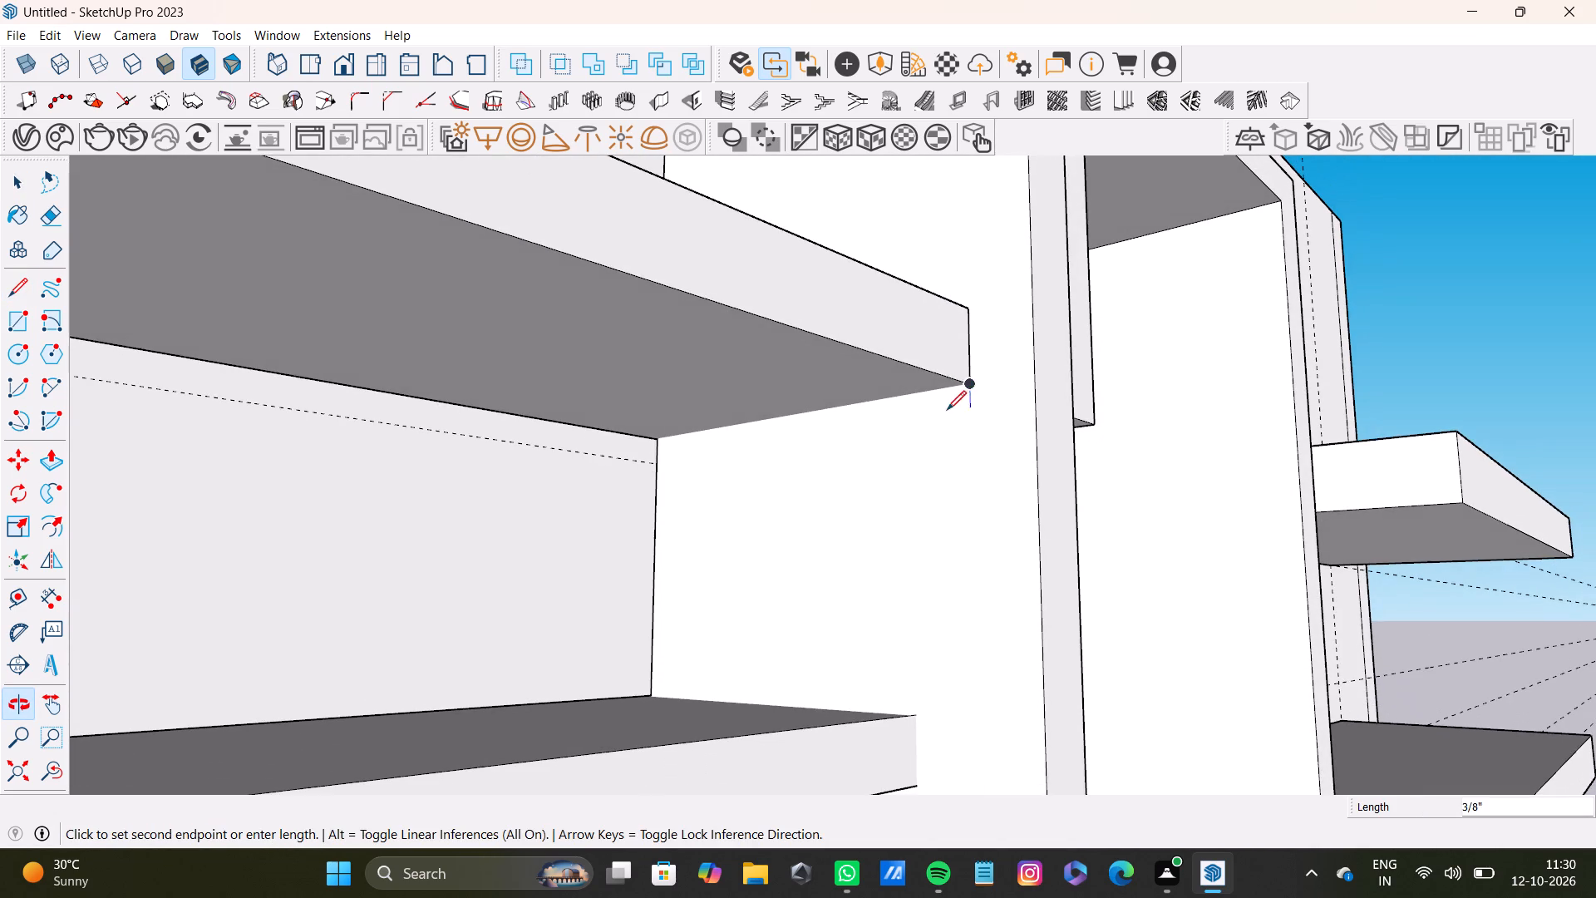
pyautogui.click(661, 437)
pyautogui.press('space')
# Draw the front-end and underside edge lines where the third box's top board meets the second box's outer side.
pyautogui.scroll(-9, 824, 469)
pyautogui.moveTo(922, 435); pyautogui.dragTo(826, 603, button='middle')
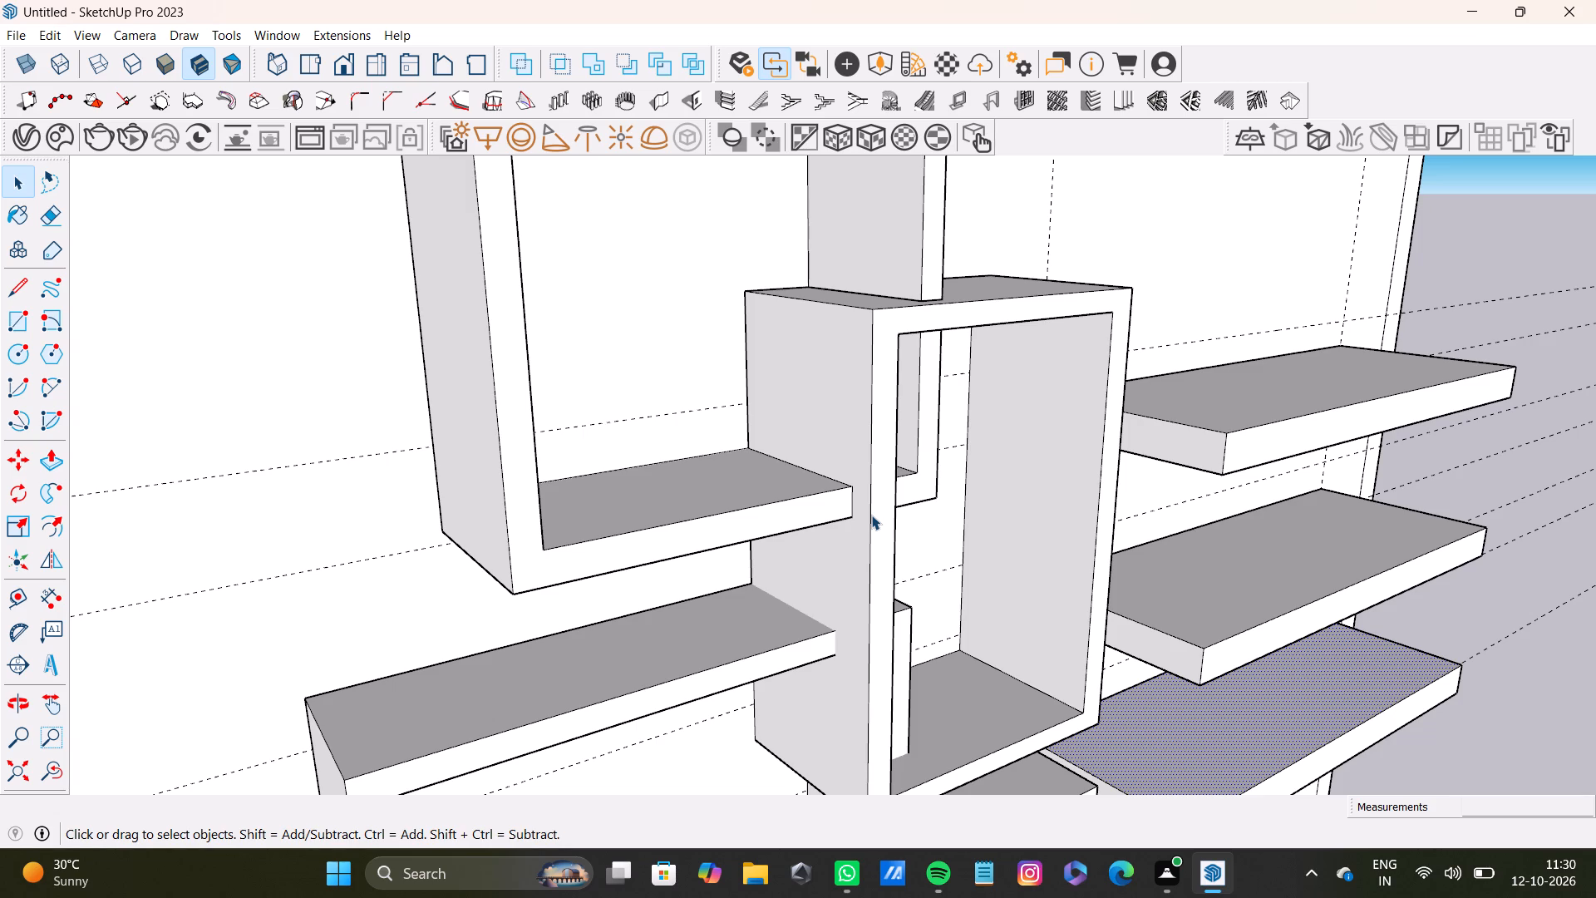
pyautogui.scroll(-3, 873, 513)
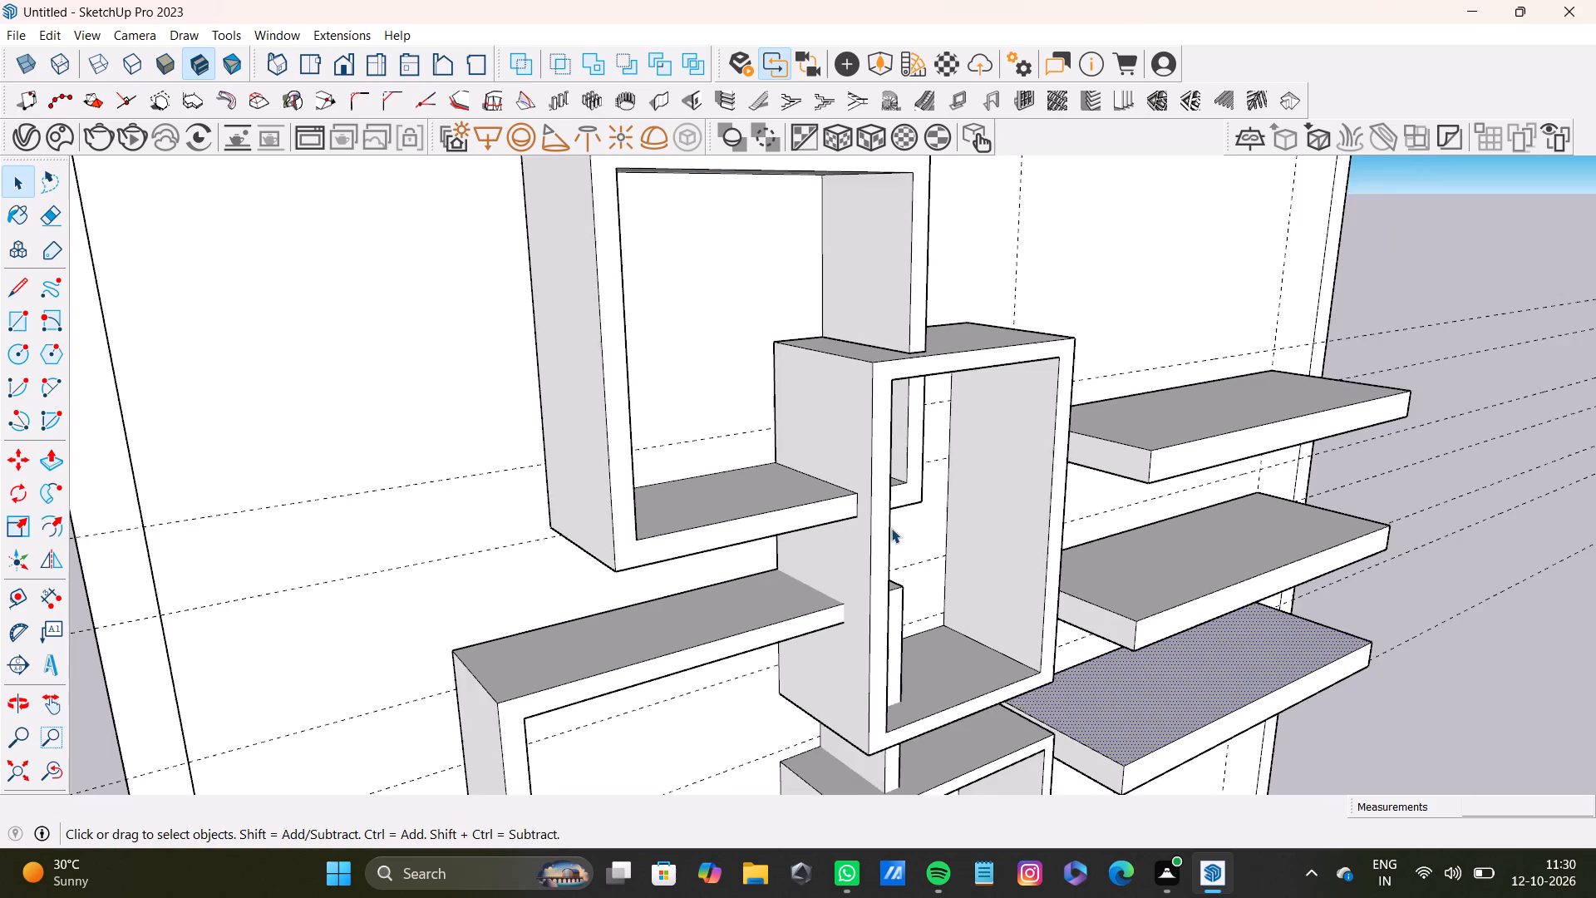
pyautogui.keyDown('shift'); pyautogui.moveTo(891, 528); pyautogui.dragTo(898, 182, button='middle'); pyautogui.keyUp('shift')
pyautogui.press('l')
pyautogui.scroll(6, 835, 380)
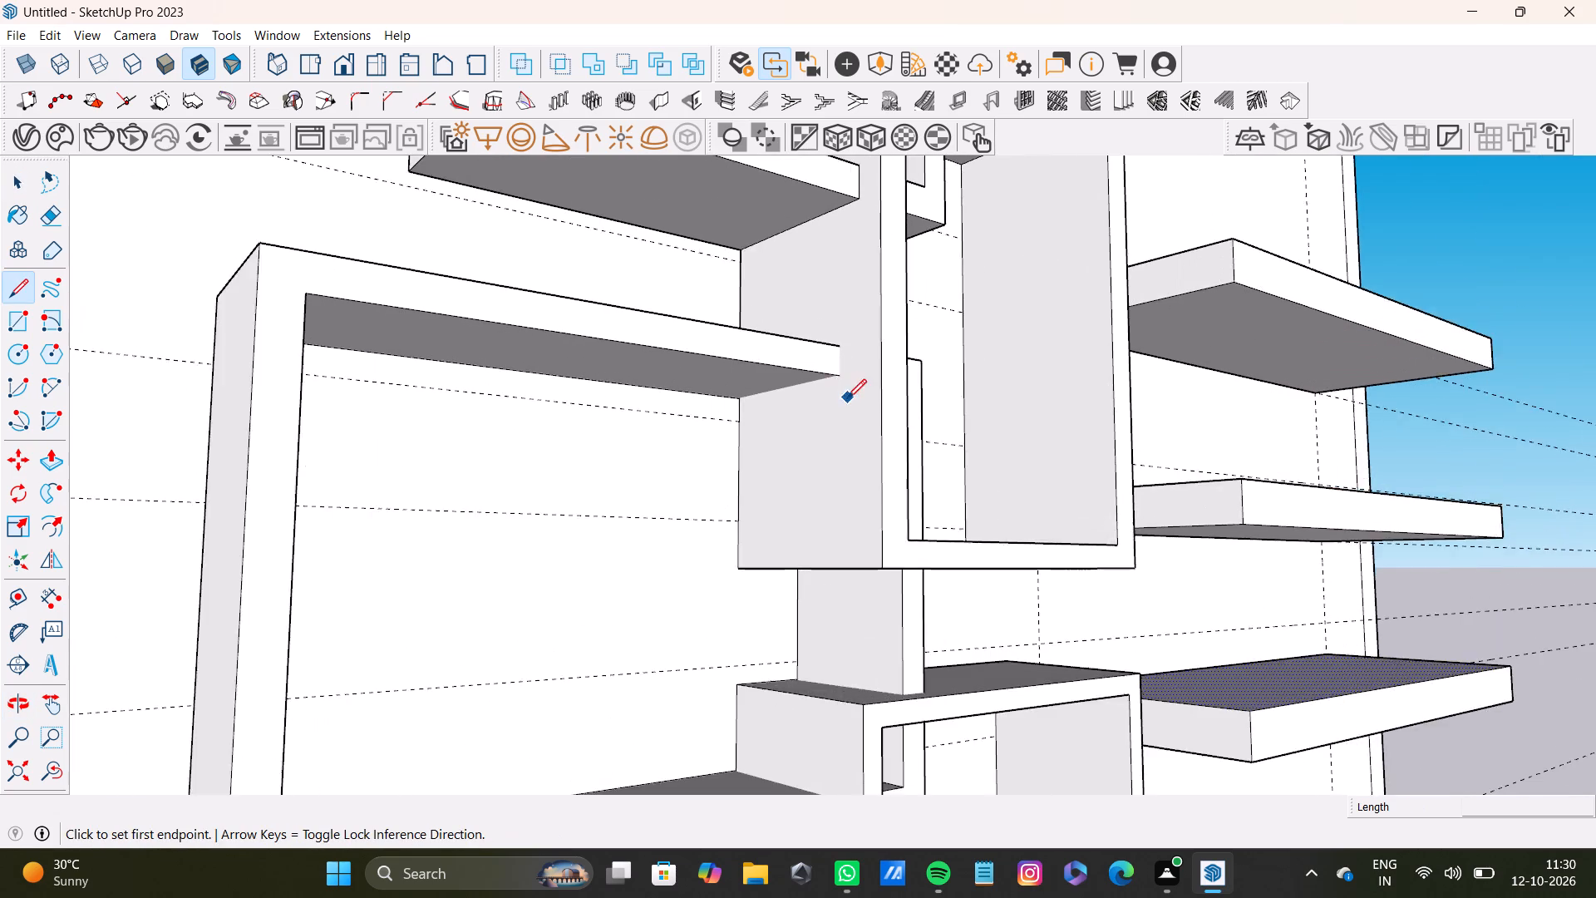
pyautogui.scroll(5, 847, 398)
pyautogui.click(835, 309)
pyautogui.click(828, 370)
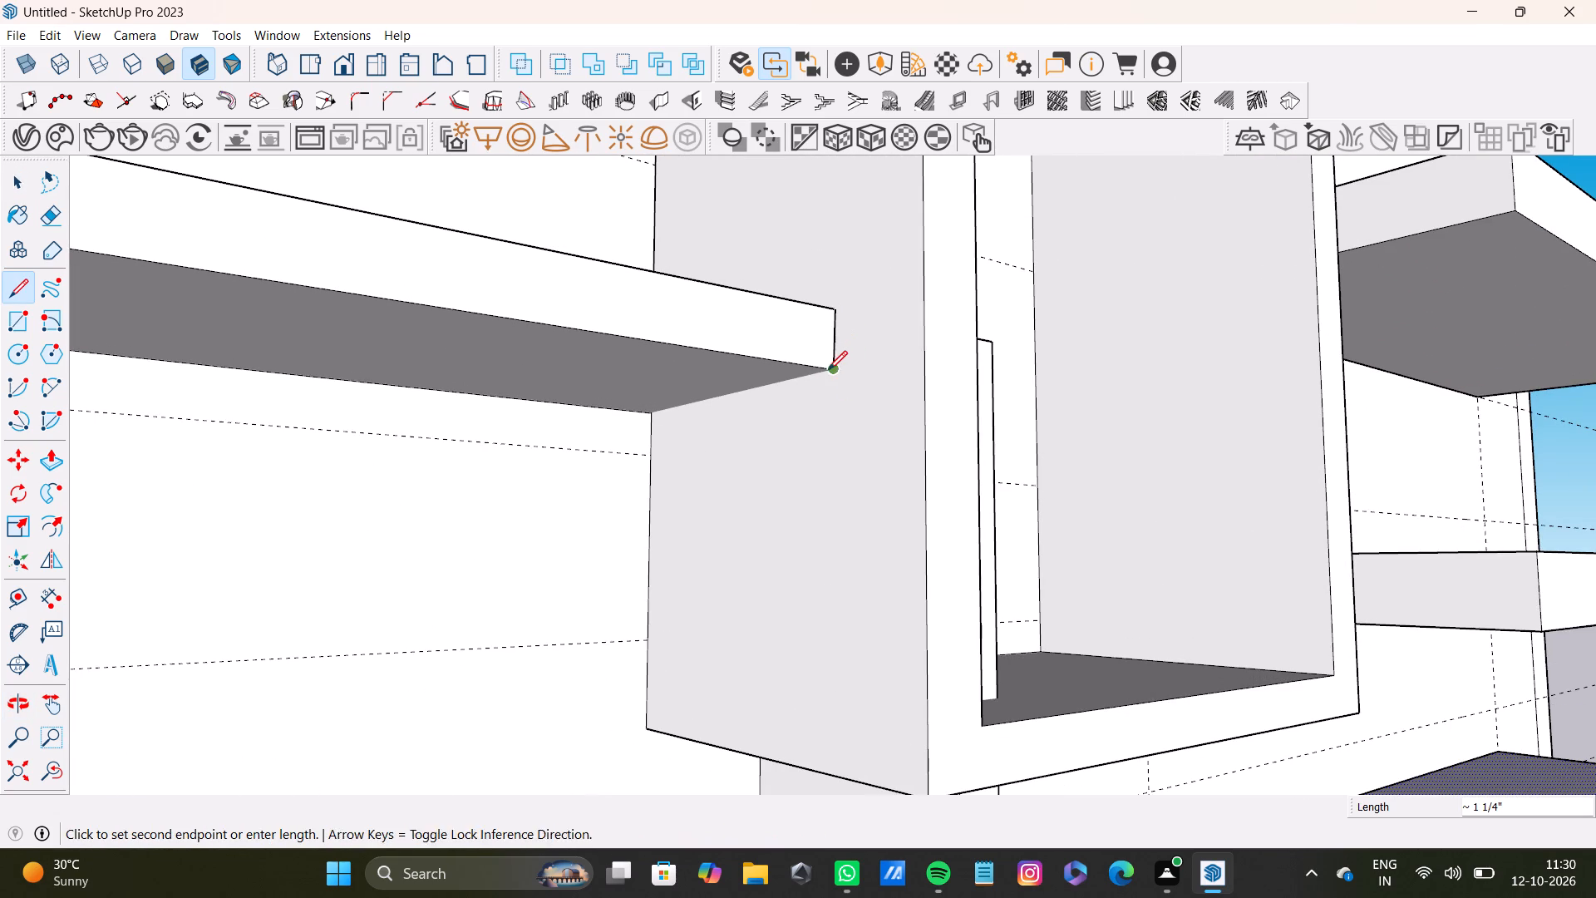
pyautogui.press('space')
pyautogui.moveTo(760, 412); pyautogui.dragTo(806, 407, button='middle')
pyautogui.press('l')
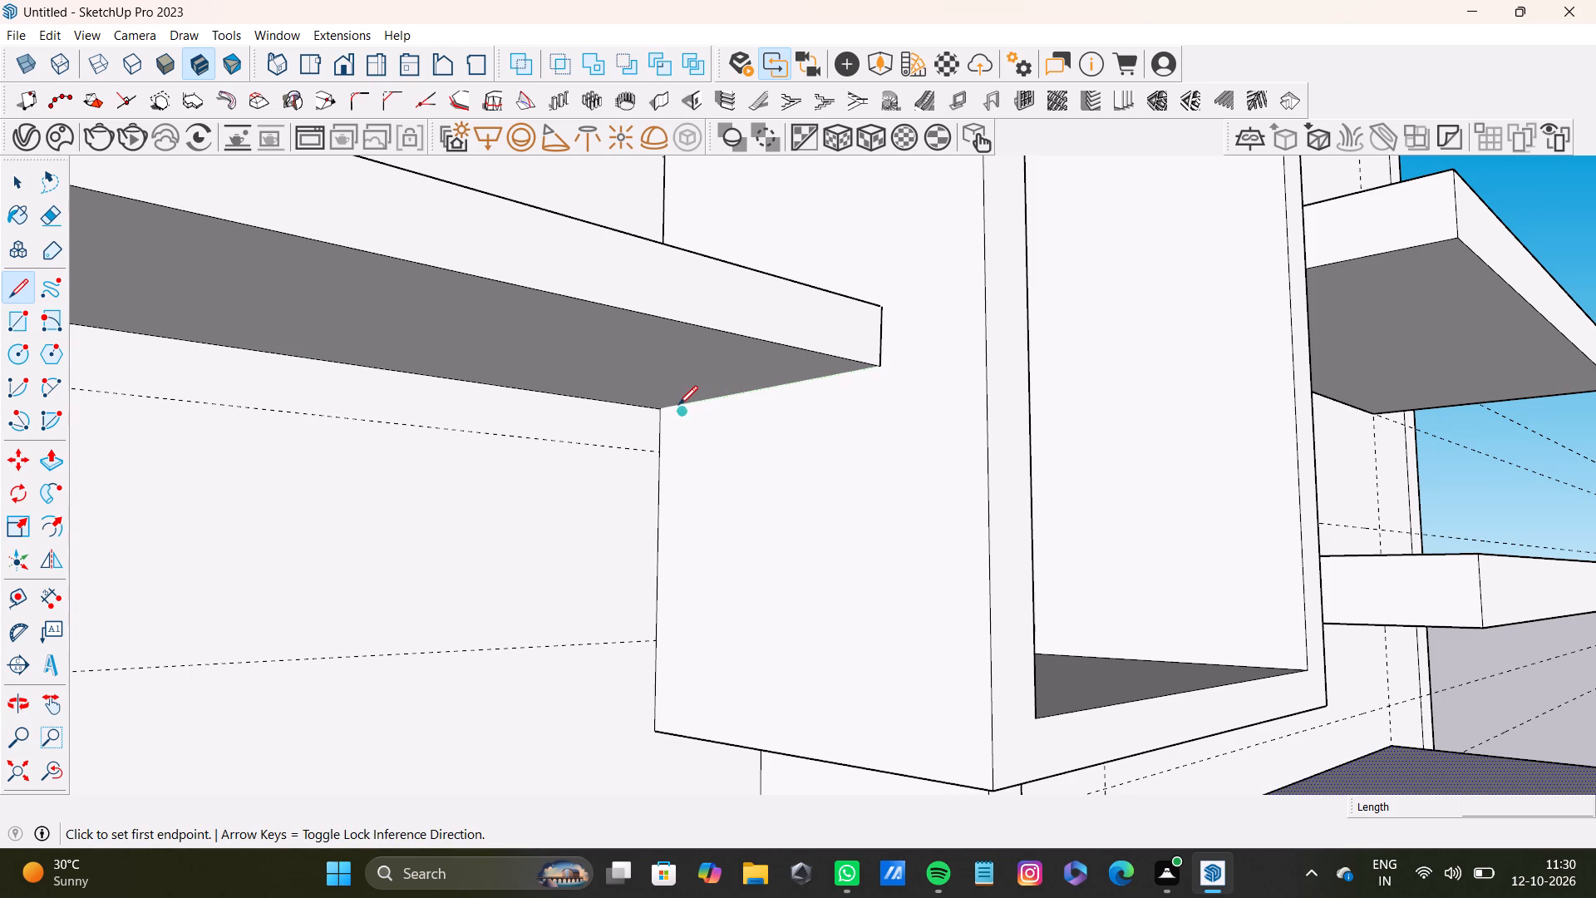
pyautogui.click(665, 405)
pyautogui.click(888, 357)
pyautogui.press('space')
# Delete the short front-end line of the third box's top board and redraw it exactly between the board's two corners.
pyautogui.scroll(-4, 860, 375)
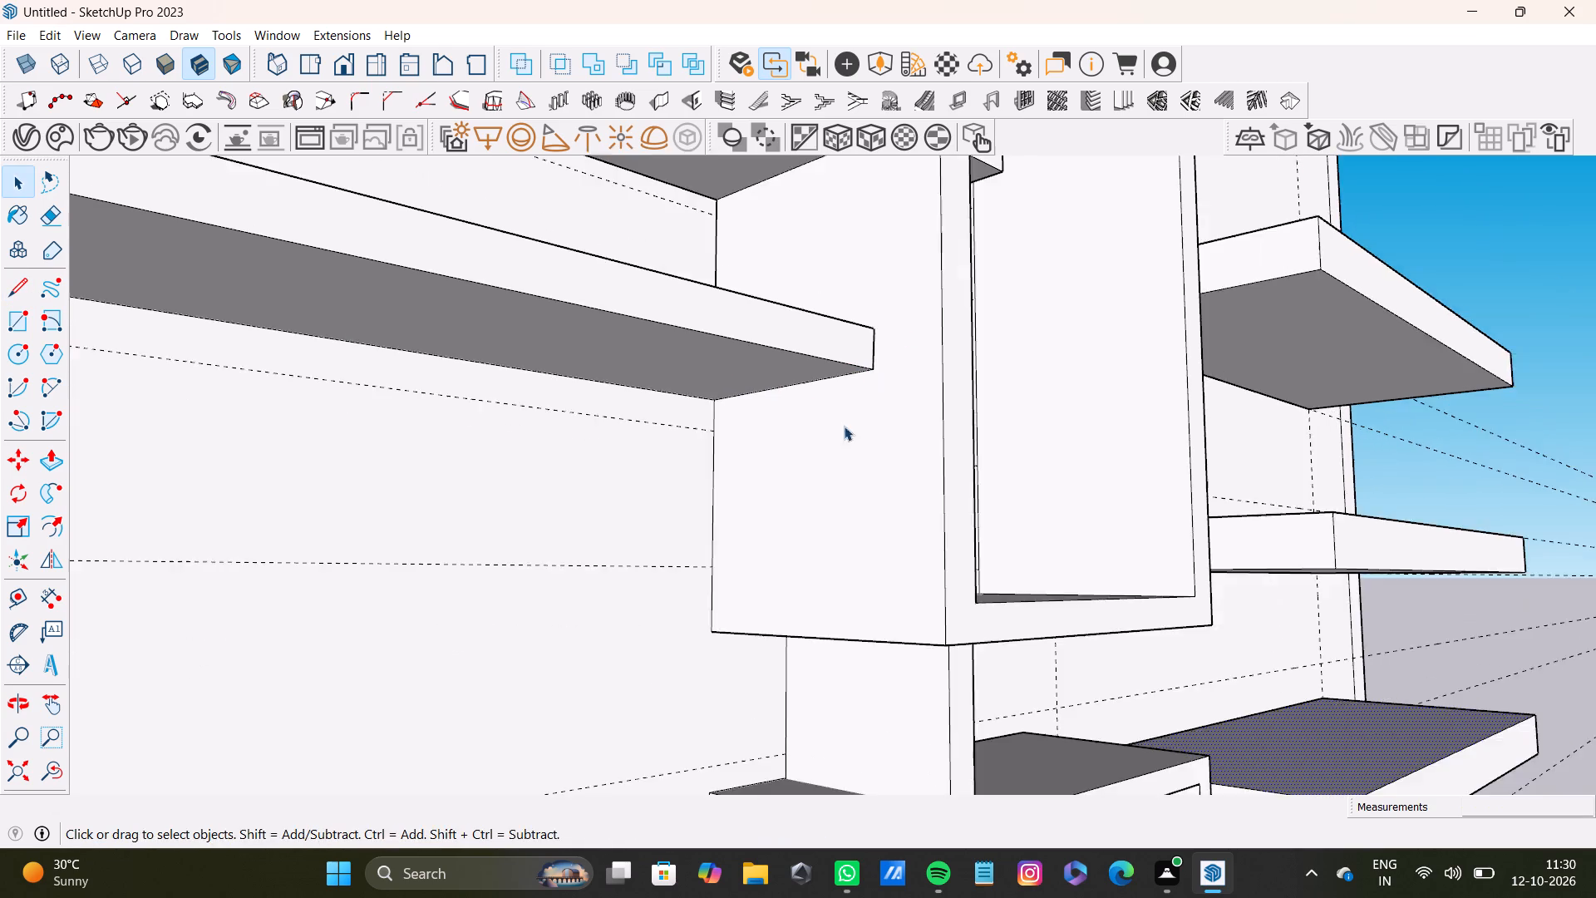
pyautogui.moveTo(844, 426); pyautogui.dragTo(791, 414, button='middle')
pyautogui.scroll(12, 842, 337)
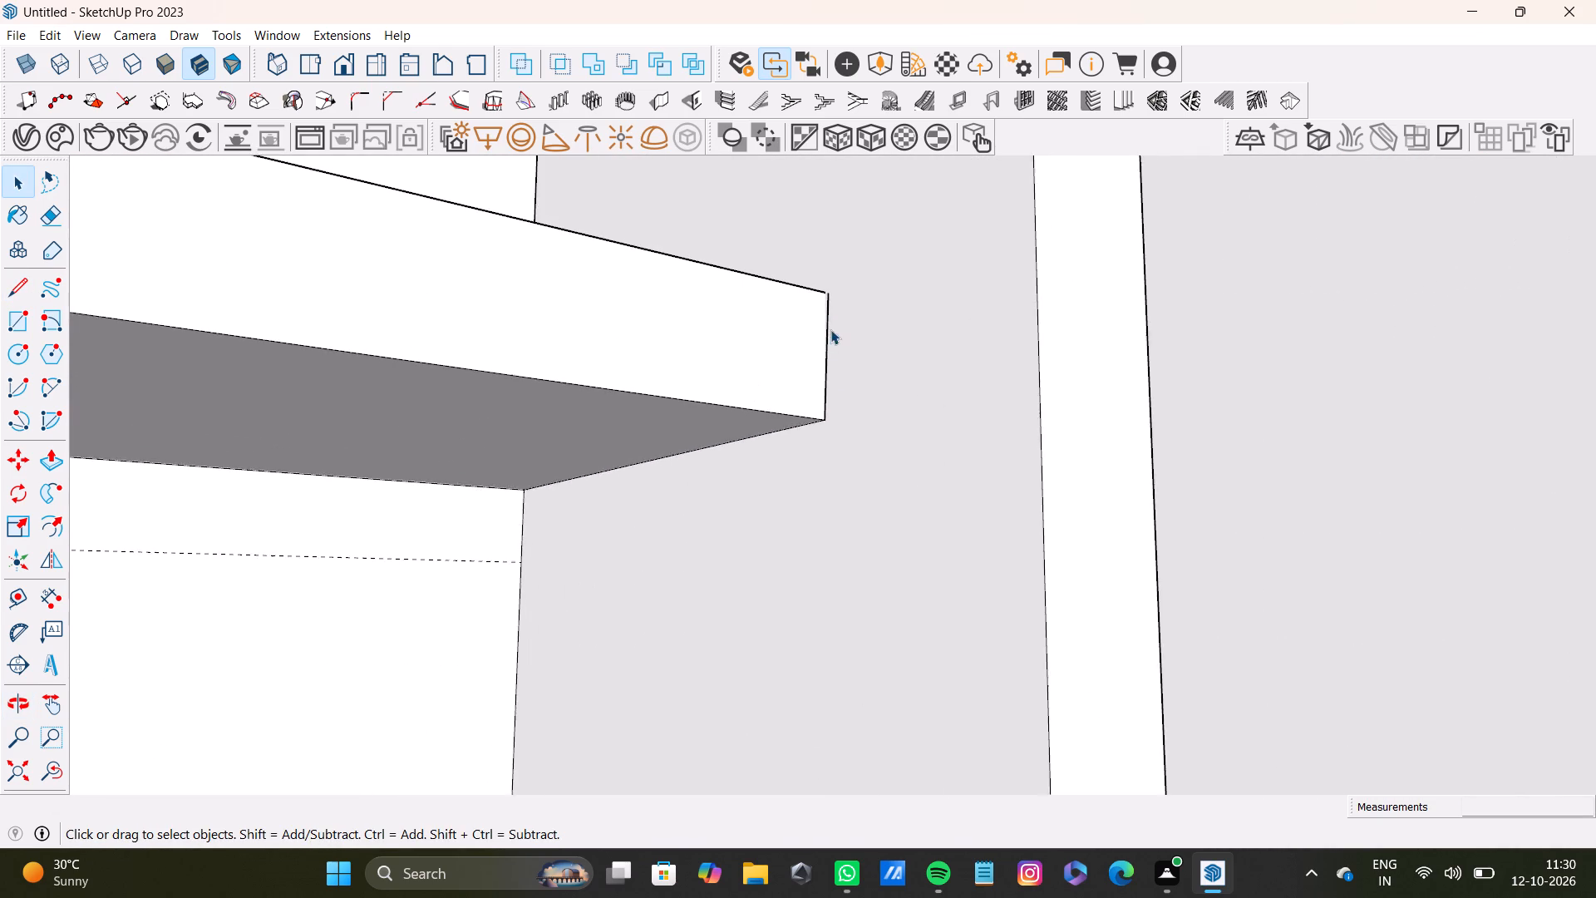
pyautogui.scroll(2, 830, 329)
pyautogui.click(825, 353)
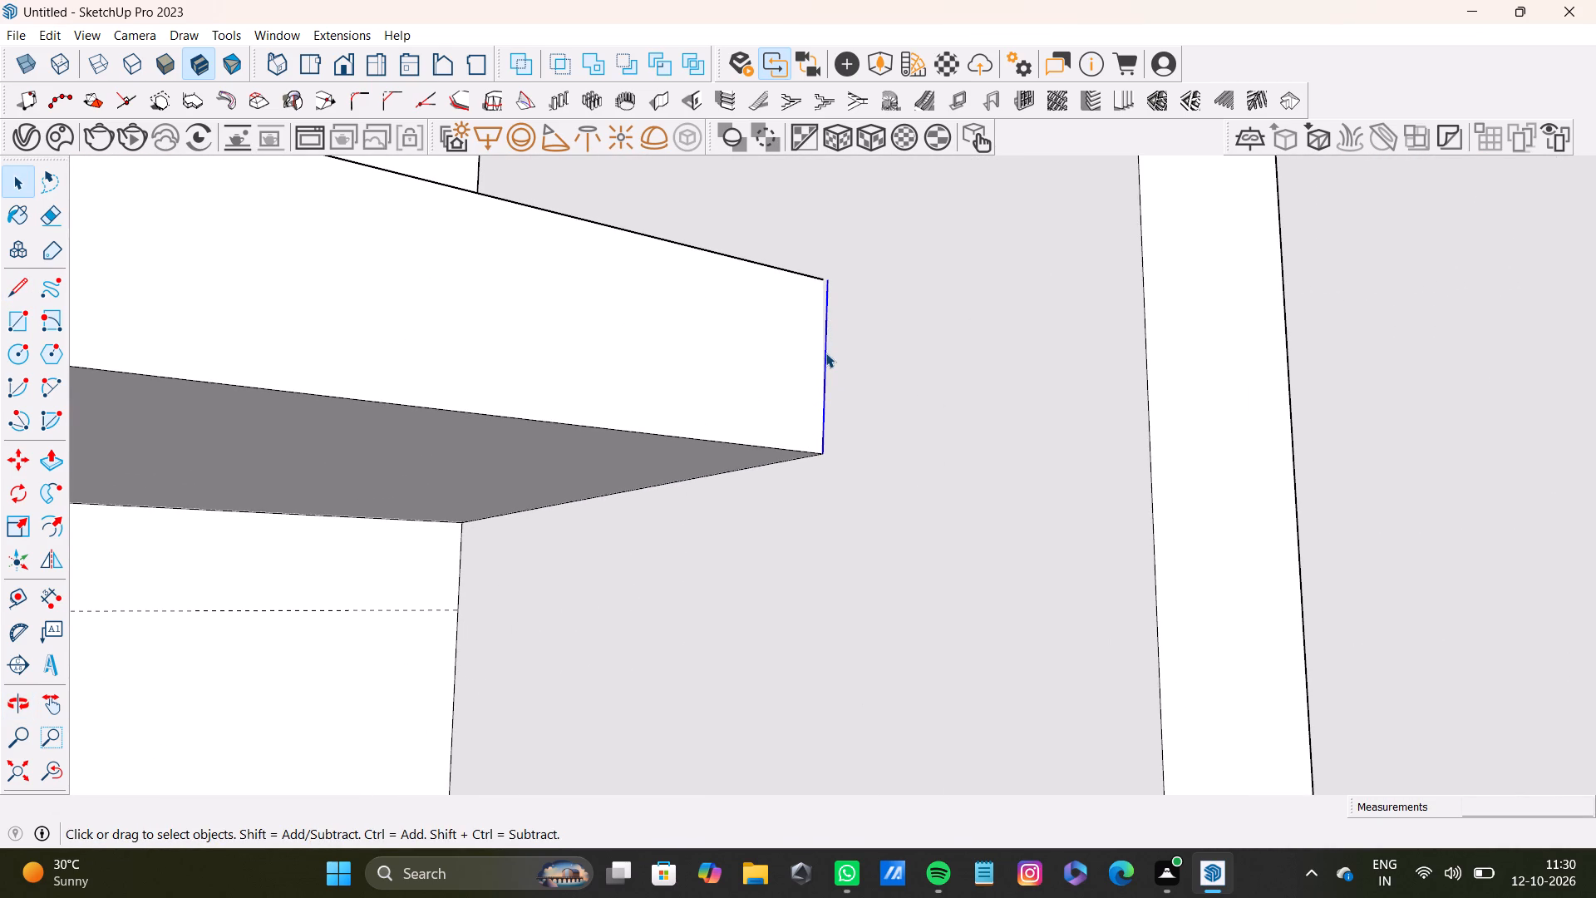
pyautogui.press('Delete')
pyautogui.press('l')
pyautogui.scroll(3, 801, 313)
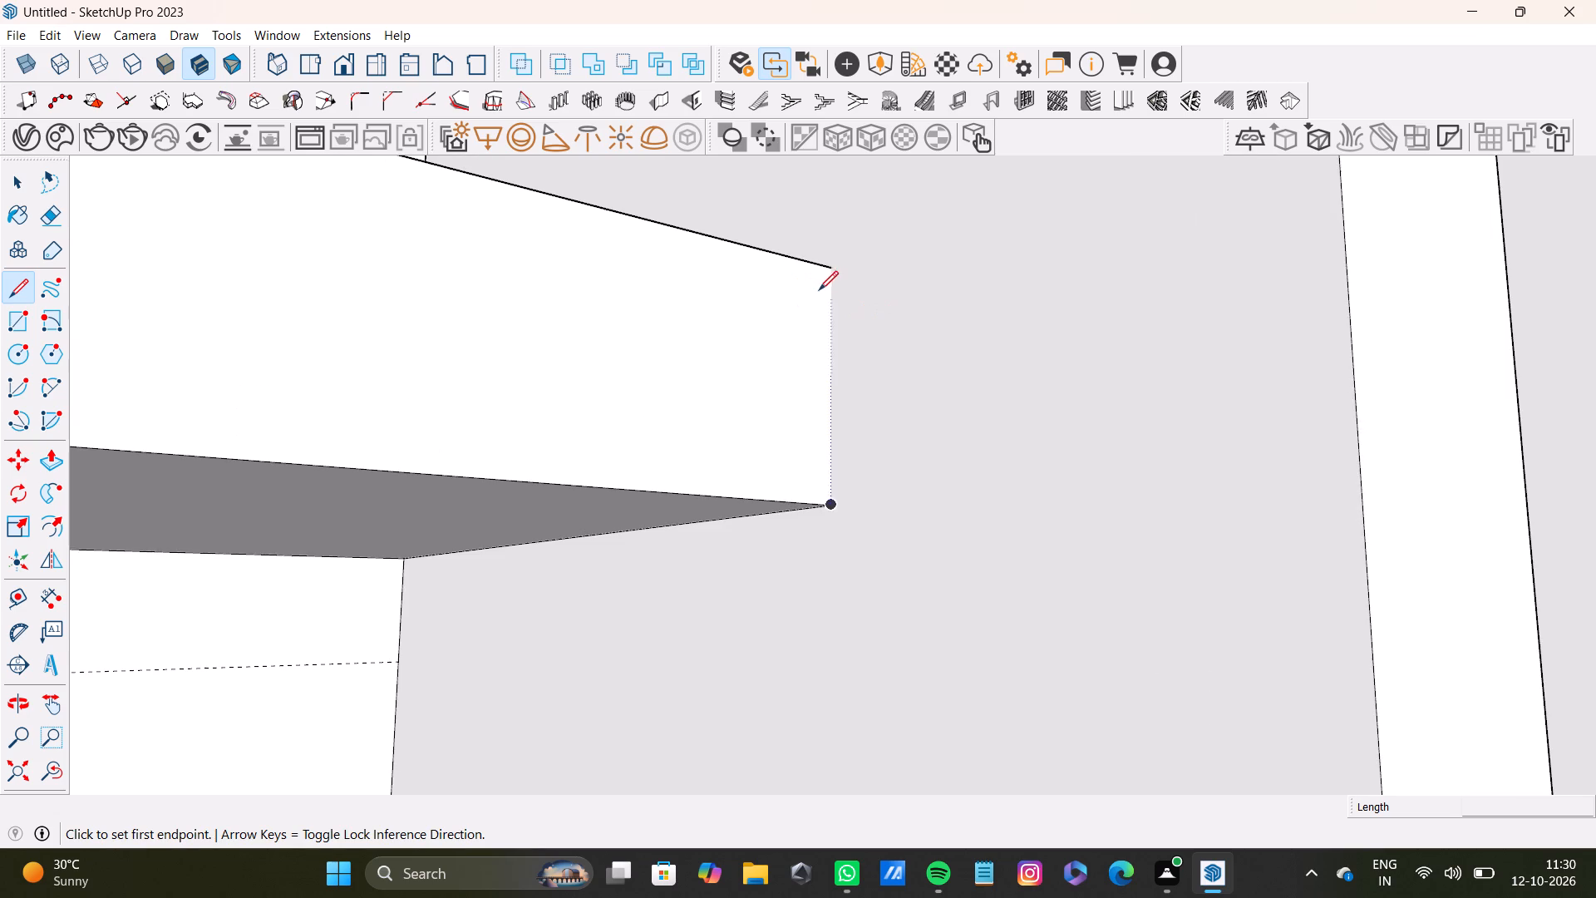
pyautogui.click(831, 267)
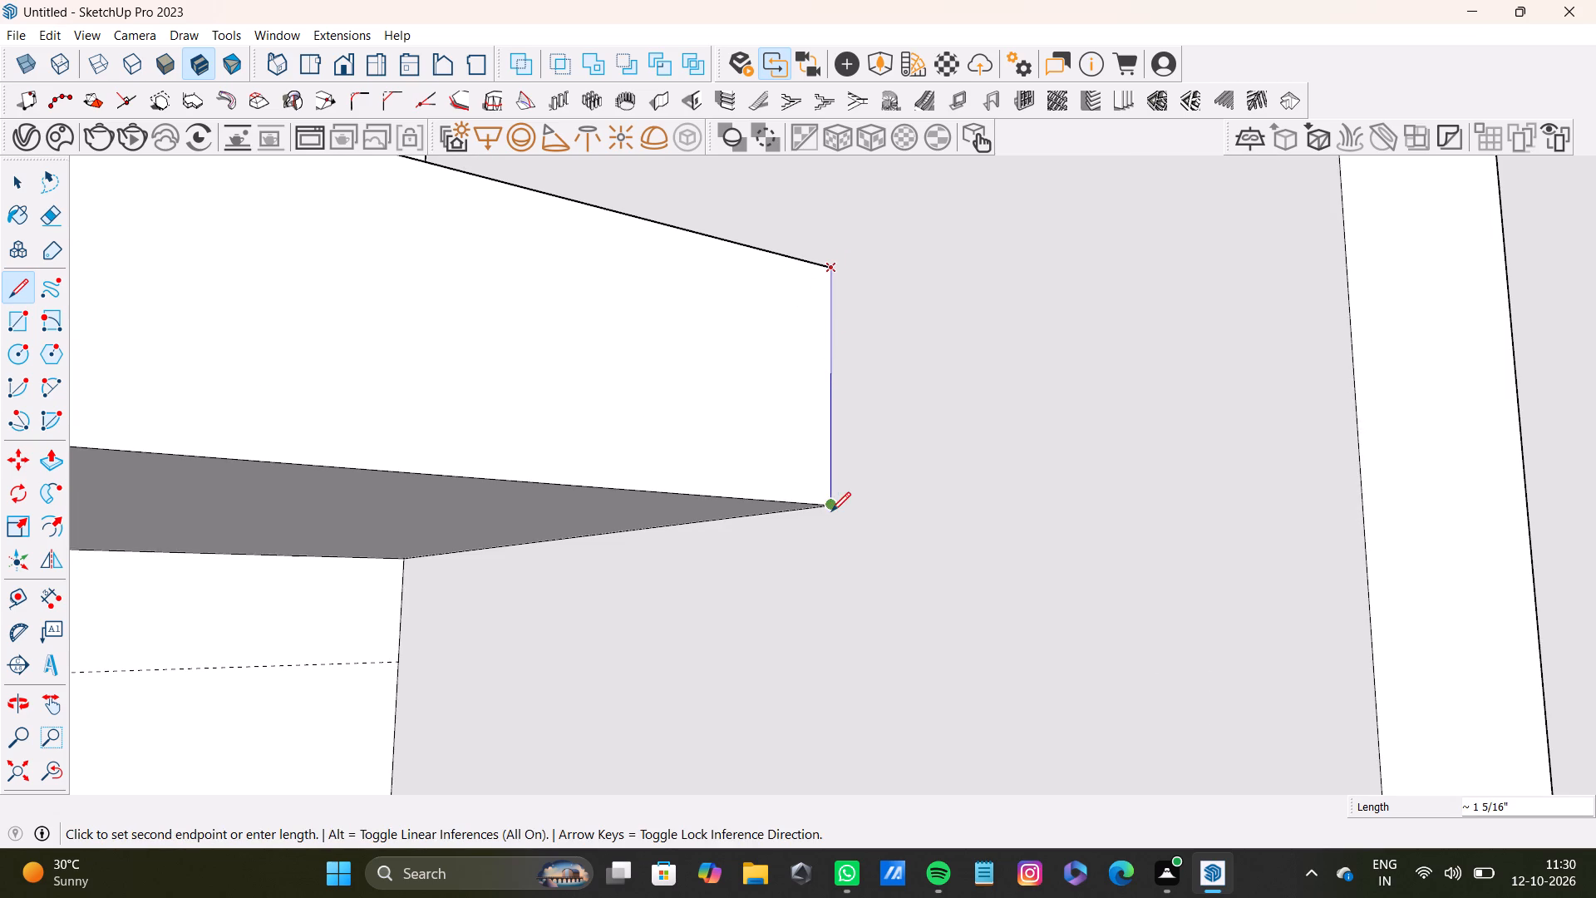
pyautogui.click(831, 511)
pyautogui.press('space')
# Draw the missing edge line where the inner face of the third box's side board meets the second box's underside.
pyautogui.scroll(-4, 830, 493)
pyautogui.moveTo(813, 497); pyautogui.dragTo(914, 321, button='middle')
pyautogui.scroll(-11, 468, 494)
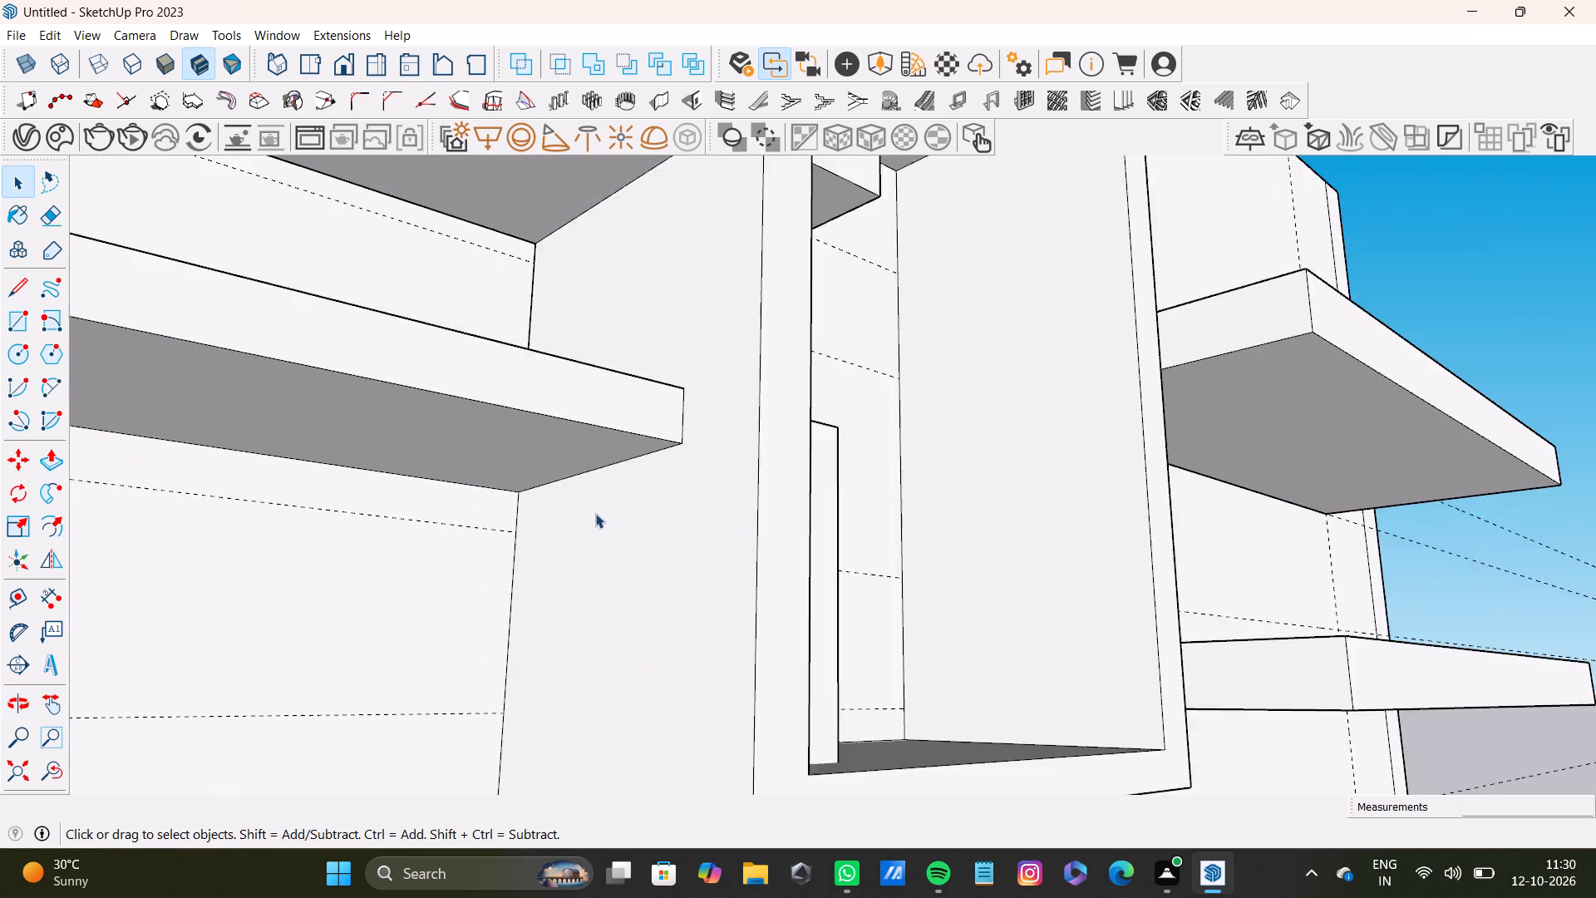
pyautogui.scroll(-3, 595, 513)
pyautogui.keyDown('shift'); pyautogui.moveTo(615, 544); pyautogui.dragTo(382, 451, button='middle'); pyautogui.keyUp('shift')
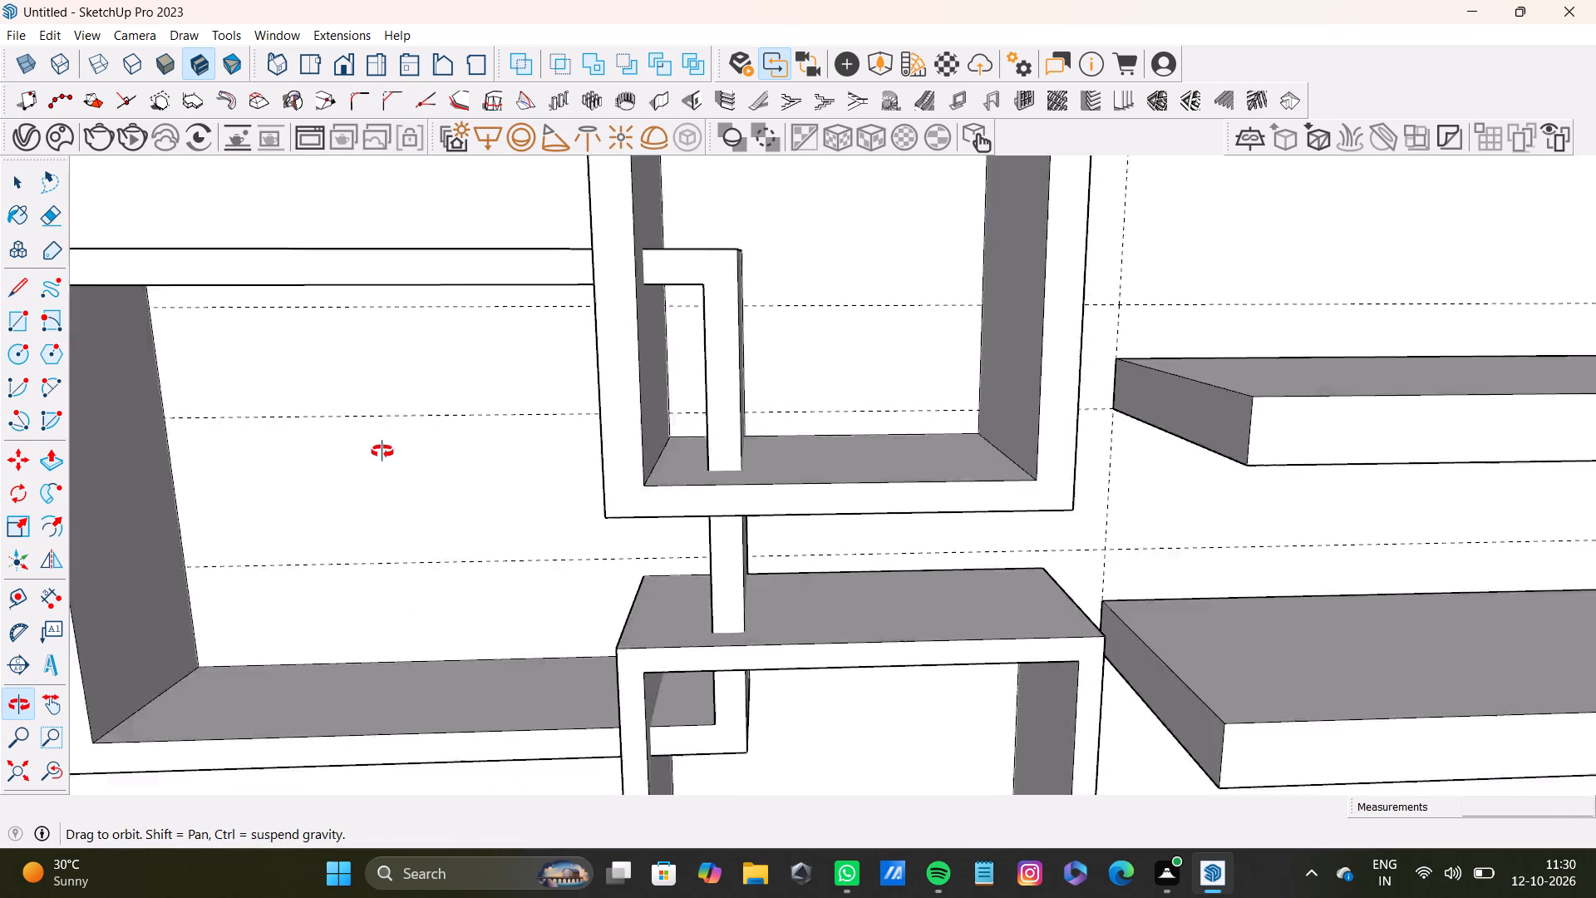
pyautogui.keyDown('shift'); pyautogui.moveTo(382, 451); pyautogui.dragTo(1085, 489, button='middle'); pyautogui.keyUp('shift')
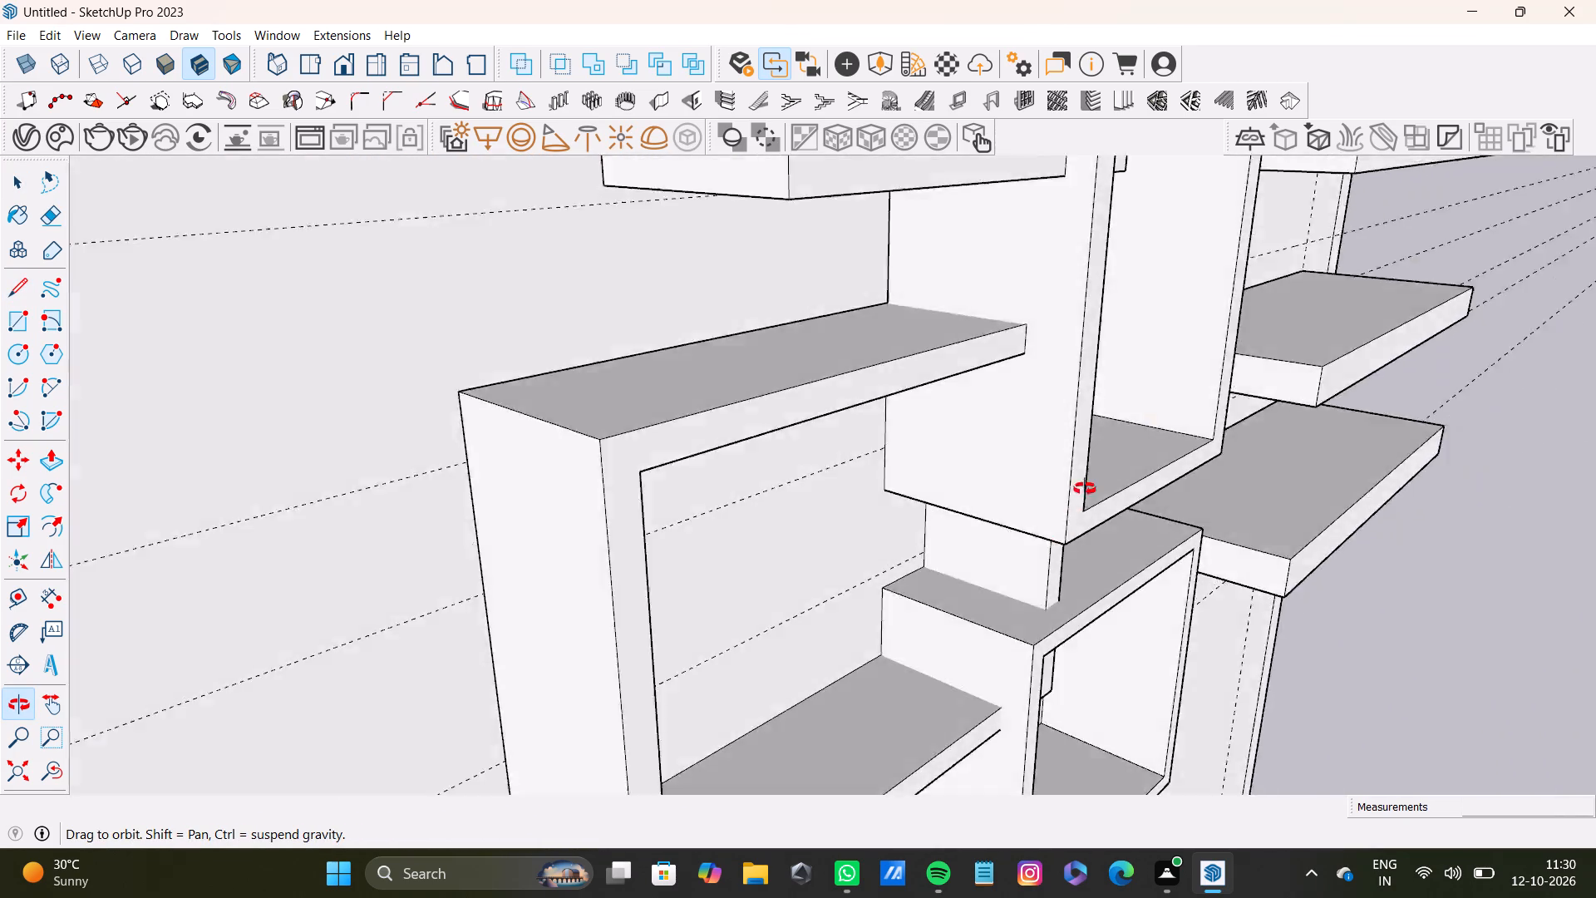
pyautogui.keyDown('shift'); pyautogui.moveTo(1085, 489); pyautogui.dragTo(737, 177, button='middle'); pyautogui.keyUp('shift')
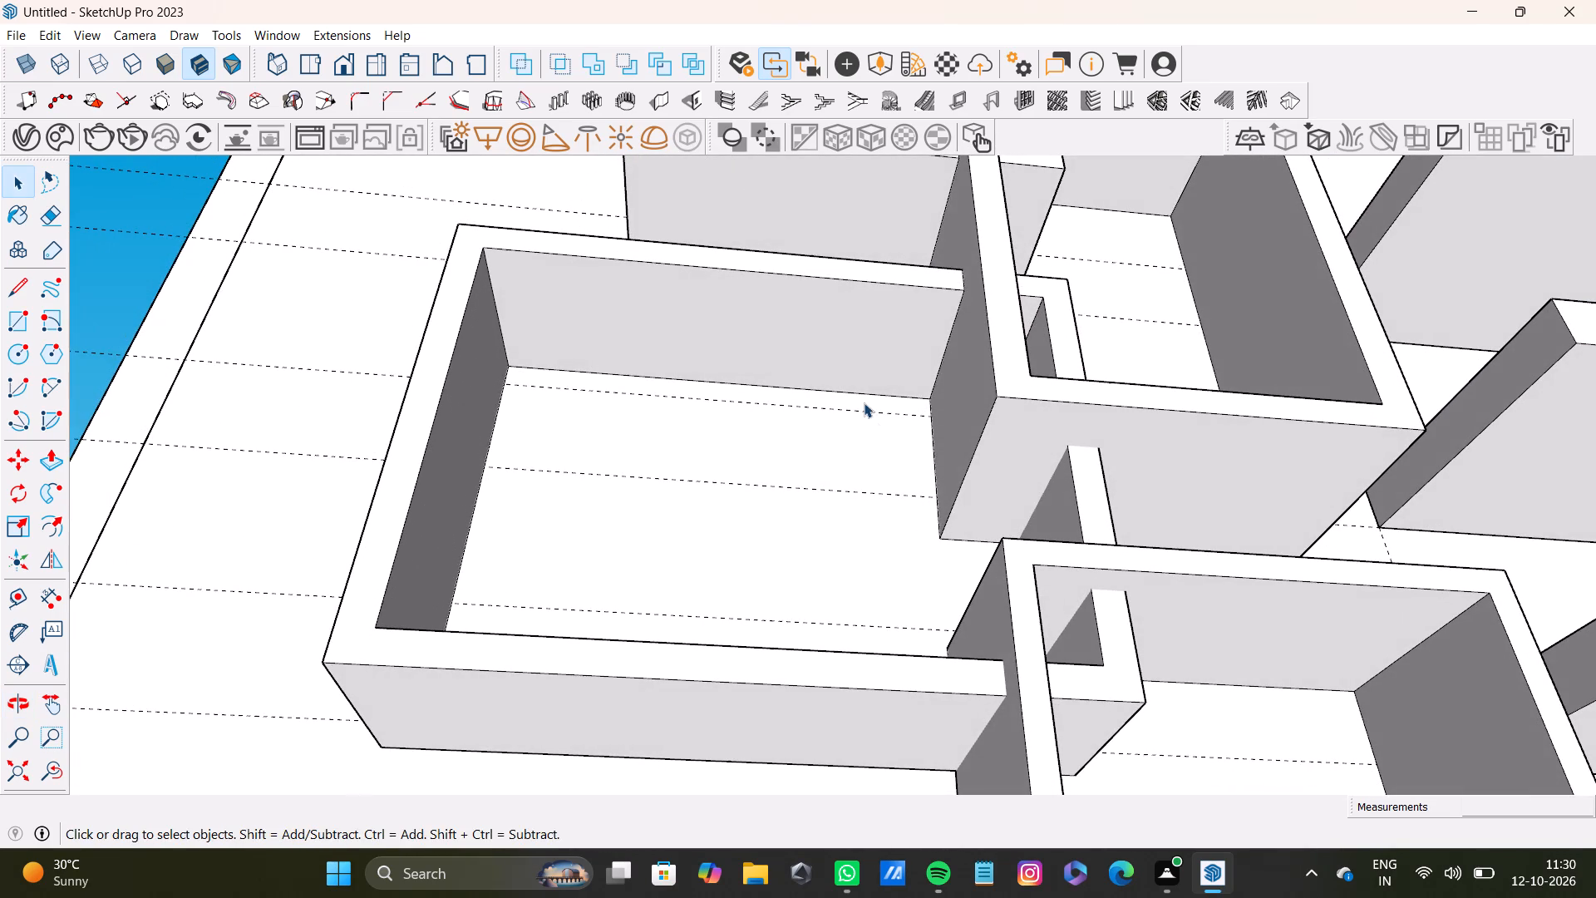
pyautogui.press('l')
pyautogui.scroll(4, 916, 550)
pyautogui.moveTo(990, 532); pyautogui.dragTo(1146, 606, button='middle')
pyautogui.scroll(1, 1038, 558)
pyautogui.moveTo(1097, 578); pyautogui.dragTo(1001, 522, button='middle')
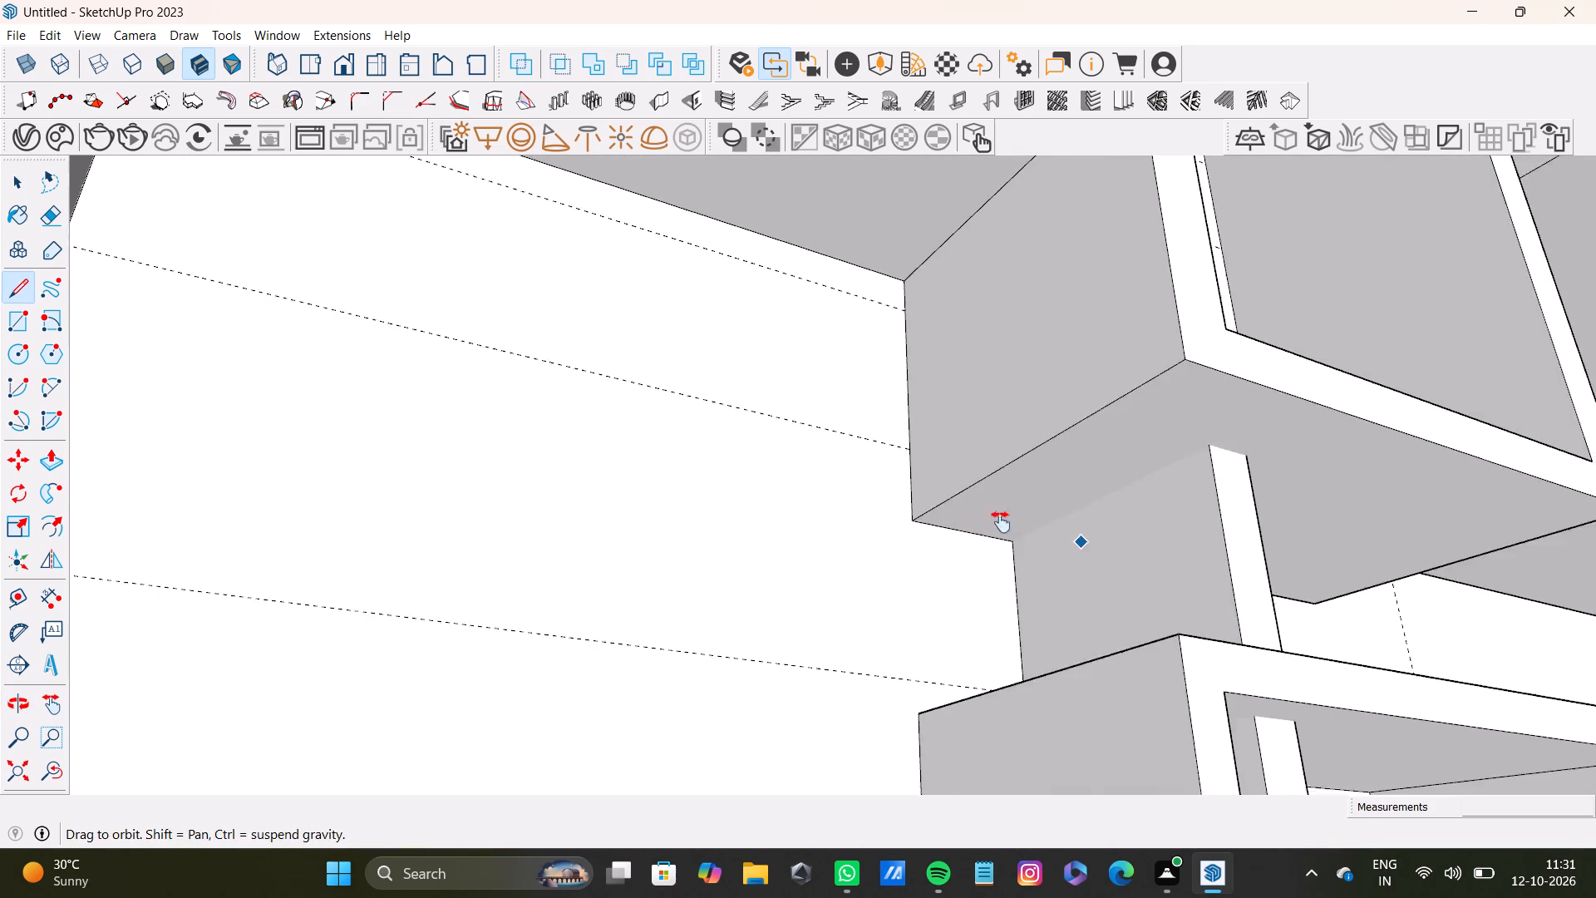
pyautogui.moveTo(1001, 522); pyautogui.dragTo(961, 501, button='middle')
pyautogui.scroll(2, 908, 530)
pyautogui.click(908, 537)
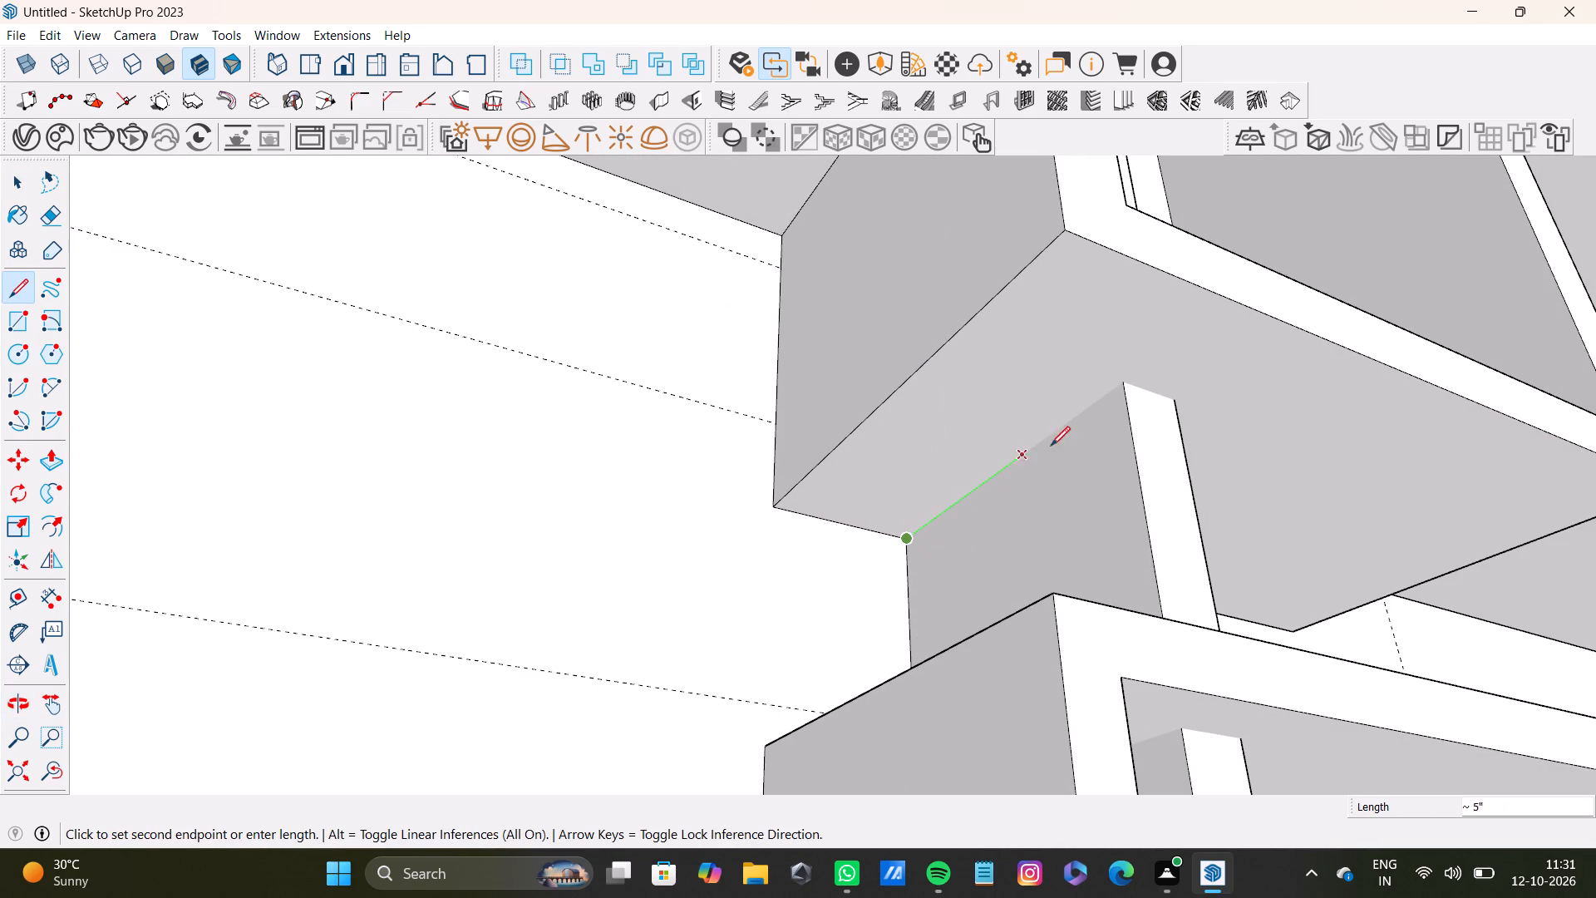
pyautogui.click(1121, 385)
pyautogui.press('space')
# Draw the short missing edge line where the front of the third box's side board meets the second box's underside.
pyautogui.scroll(-9, 1031, 445)
pyautogui.moveTo(1039, 480); pyautogui.dragTo(1077, 478, button='middle')
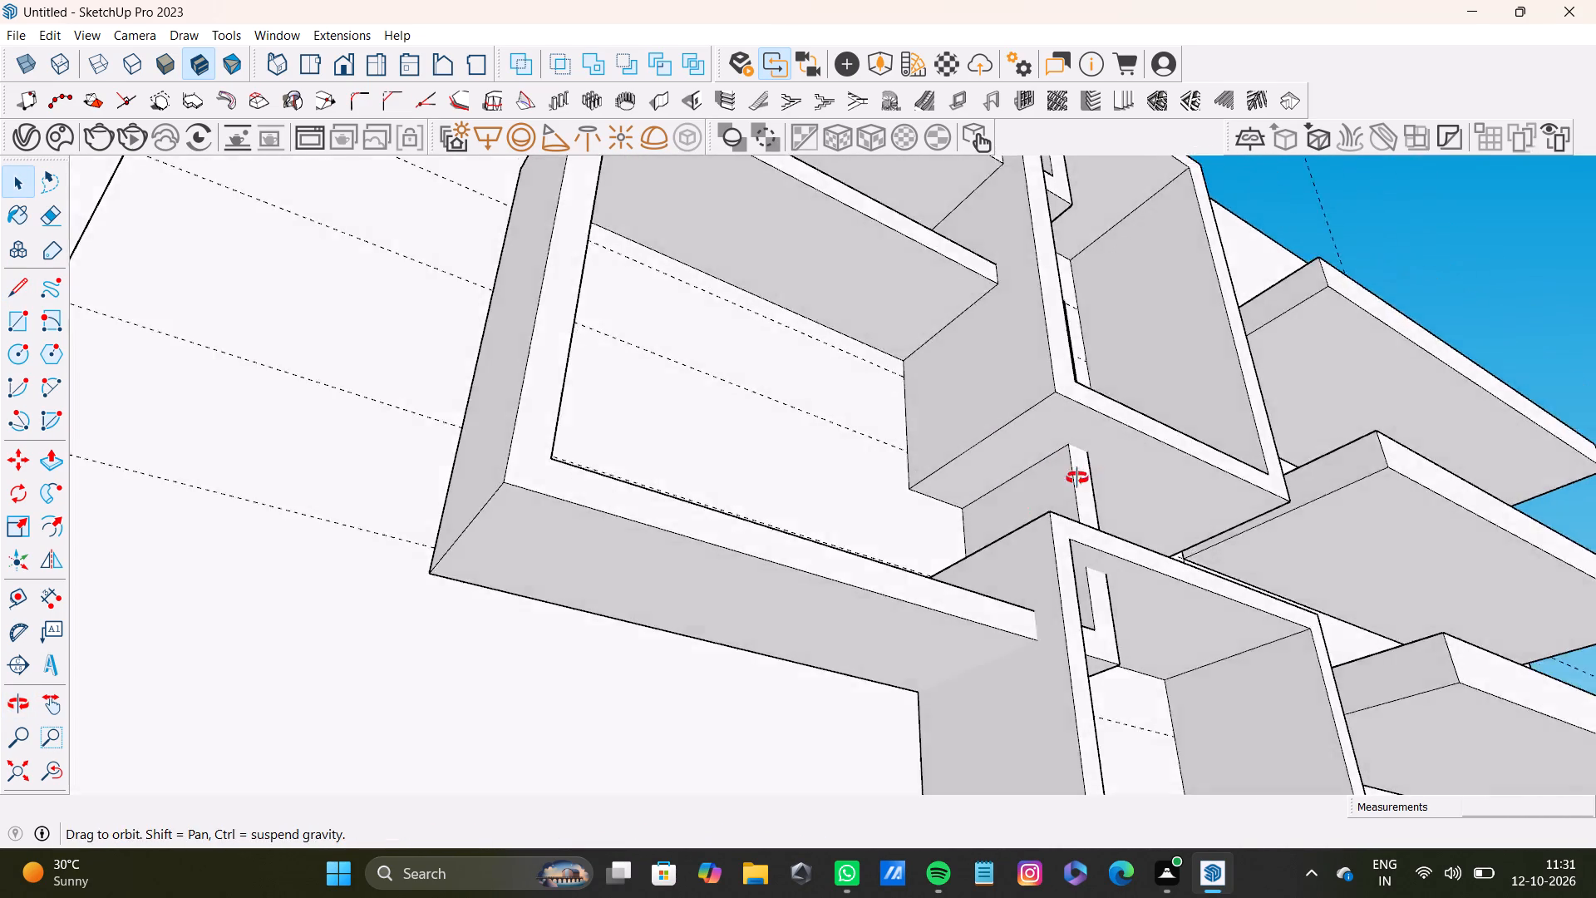
pyautogui.moveTo(1077, 478); pyautogui.dragTo(1008, 520, button='middle')
pyautogui.press('l')
pyautogui.scroll(8, 1086, 482)
pyautogui.click(1015, 402)
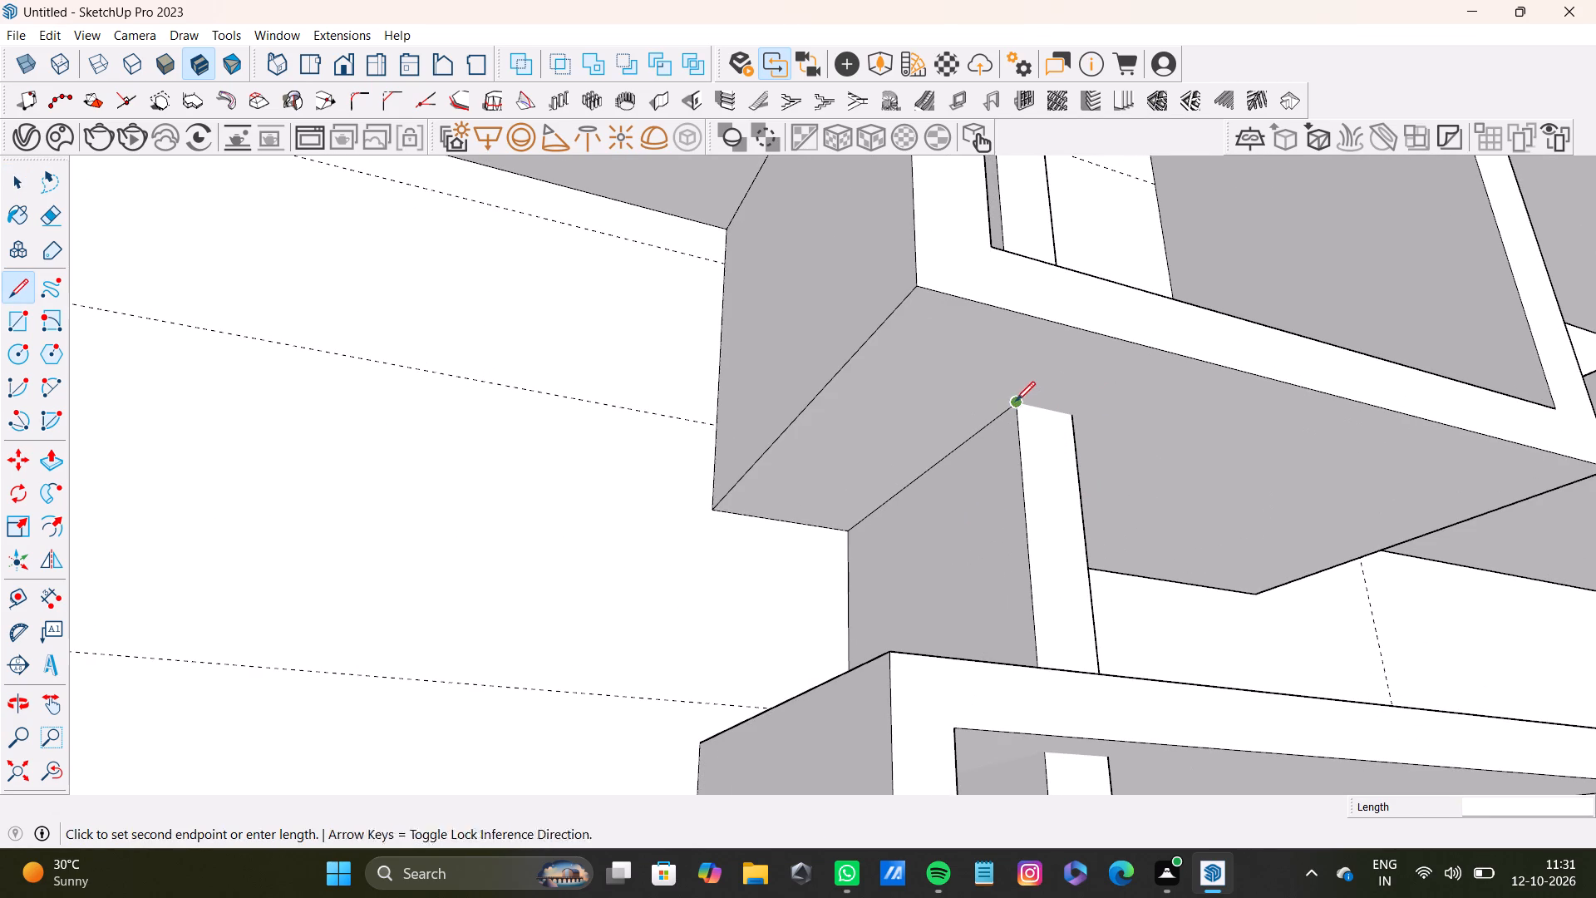
pyautogui.click(1076, 417)
pyautogui.press('space')
# Draw the missing edge line where the outer face of the third box's side board meets the second box's underside.
pyautogui.scroll(-9, 1041, 431)
pyautogui.moveTo(1090, 493); pyautogui.dragTo(480, 566, button='middle')
pyautogui.press('l')
pyautogui.scroll(3, 609, 507)
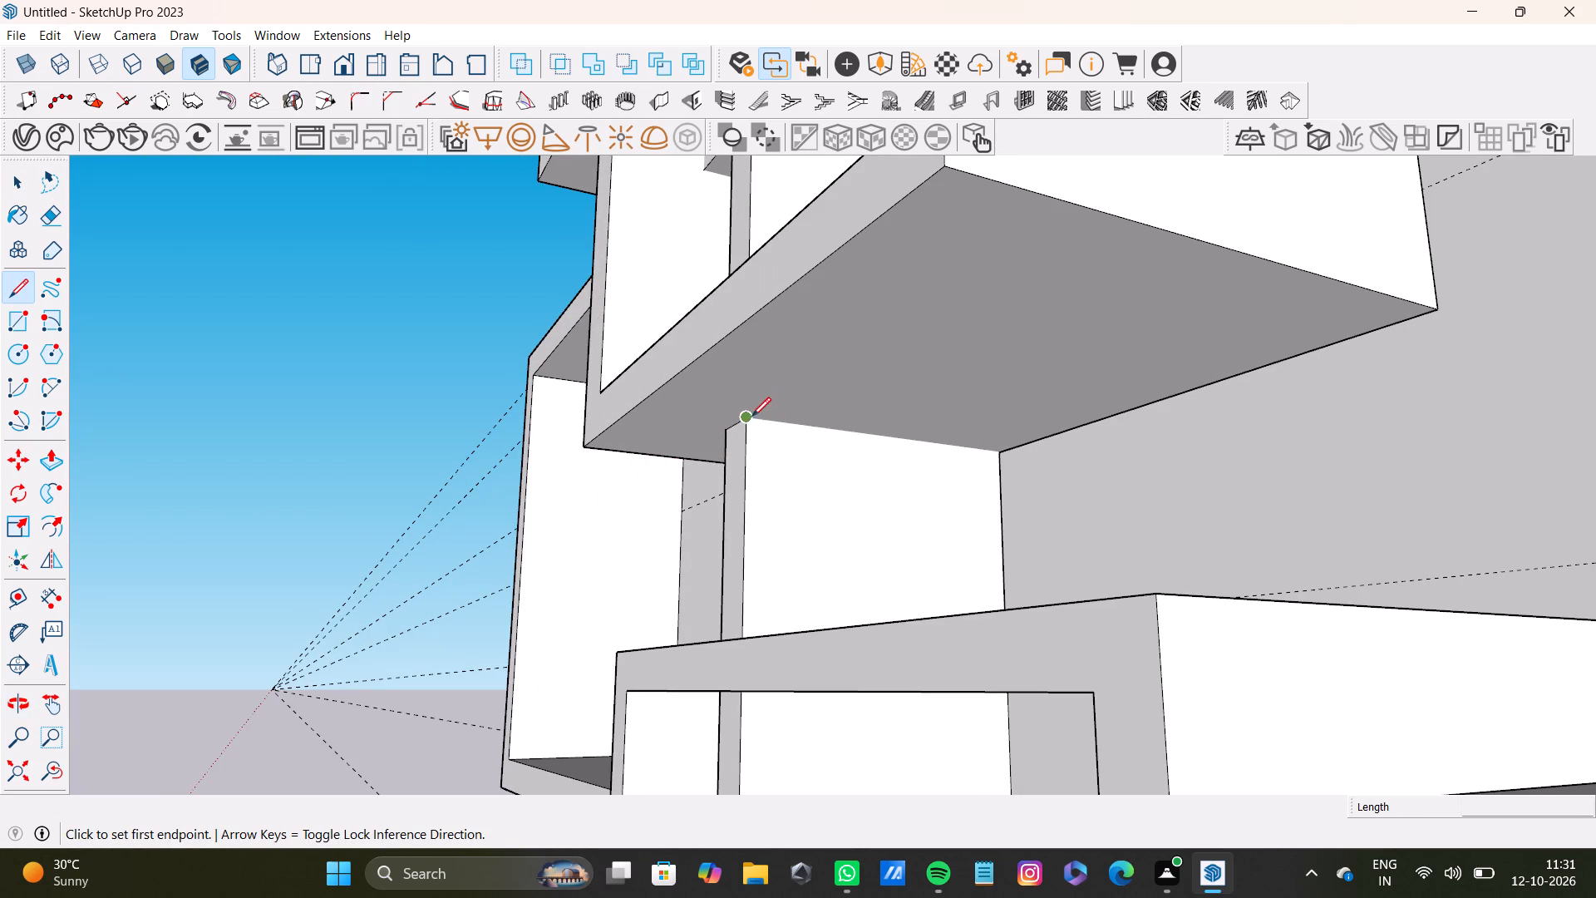
pyautogui.click(744, 420)
pyautogui.click(996, 454)
pyautogui.press('space')
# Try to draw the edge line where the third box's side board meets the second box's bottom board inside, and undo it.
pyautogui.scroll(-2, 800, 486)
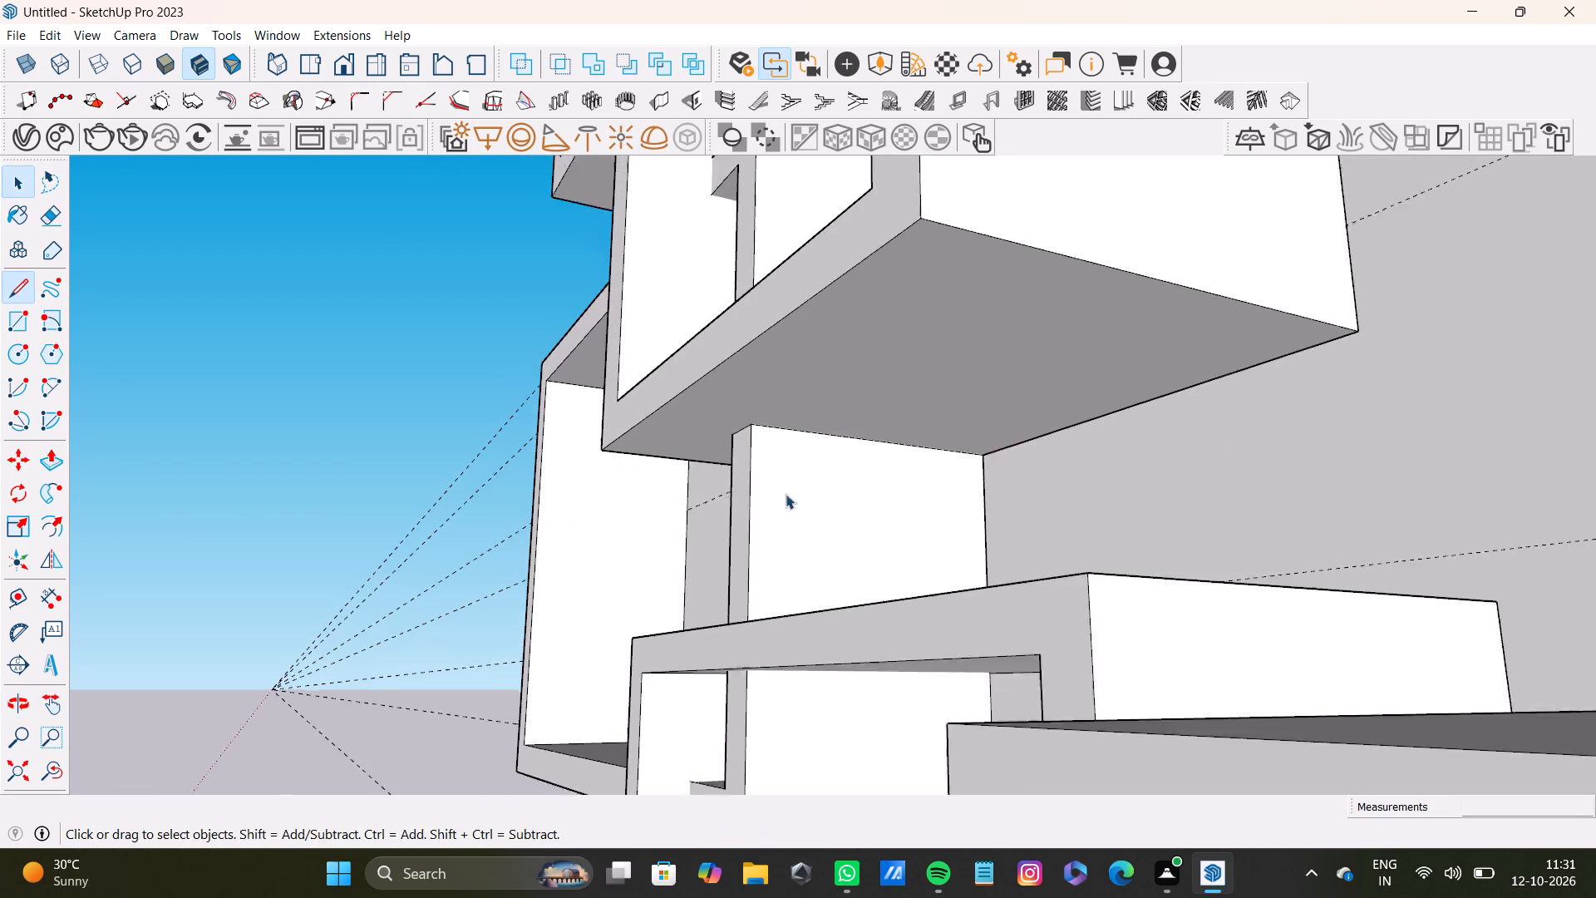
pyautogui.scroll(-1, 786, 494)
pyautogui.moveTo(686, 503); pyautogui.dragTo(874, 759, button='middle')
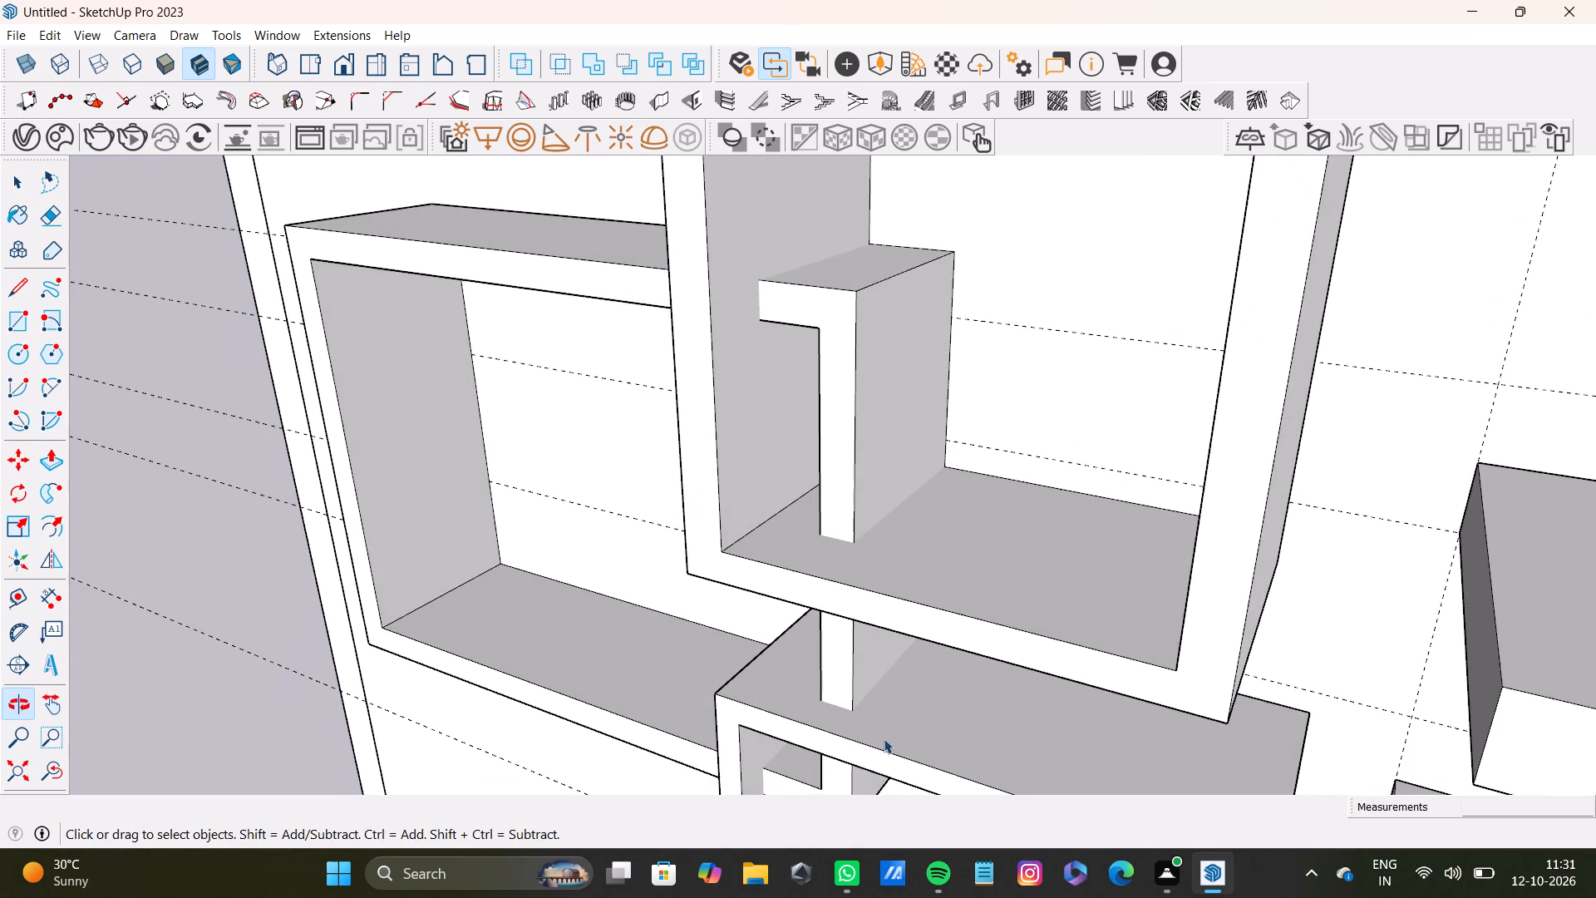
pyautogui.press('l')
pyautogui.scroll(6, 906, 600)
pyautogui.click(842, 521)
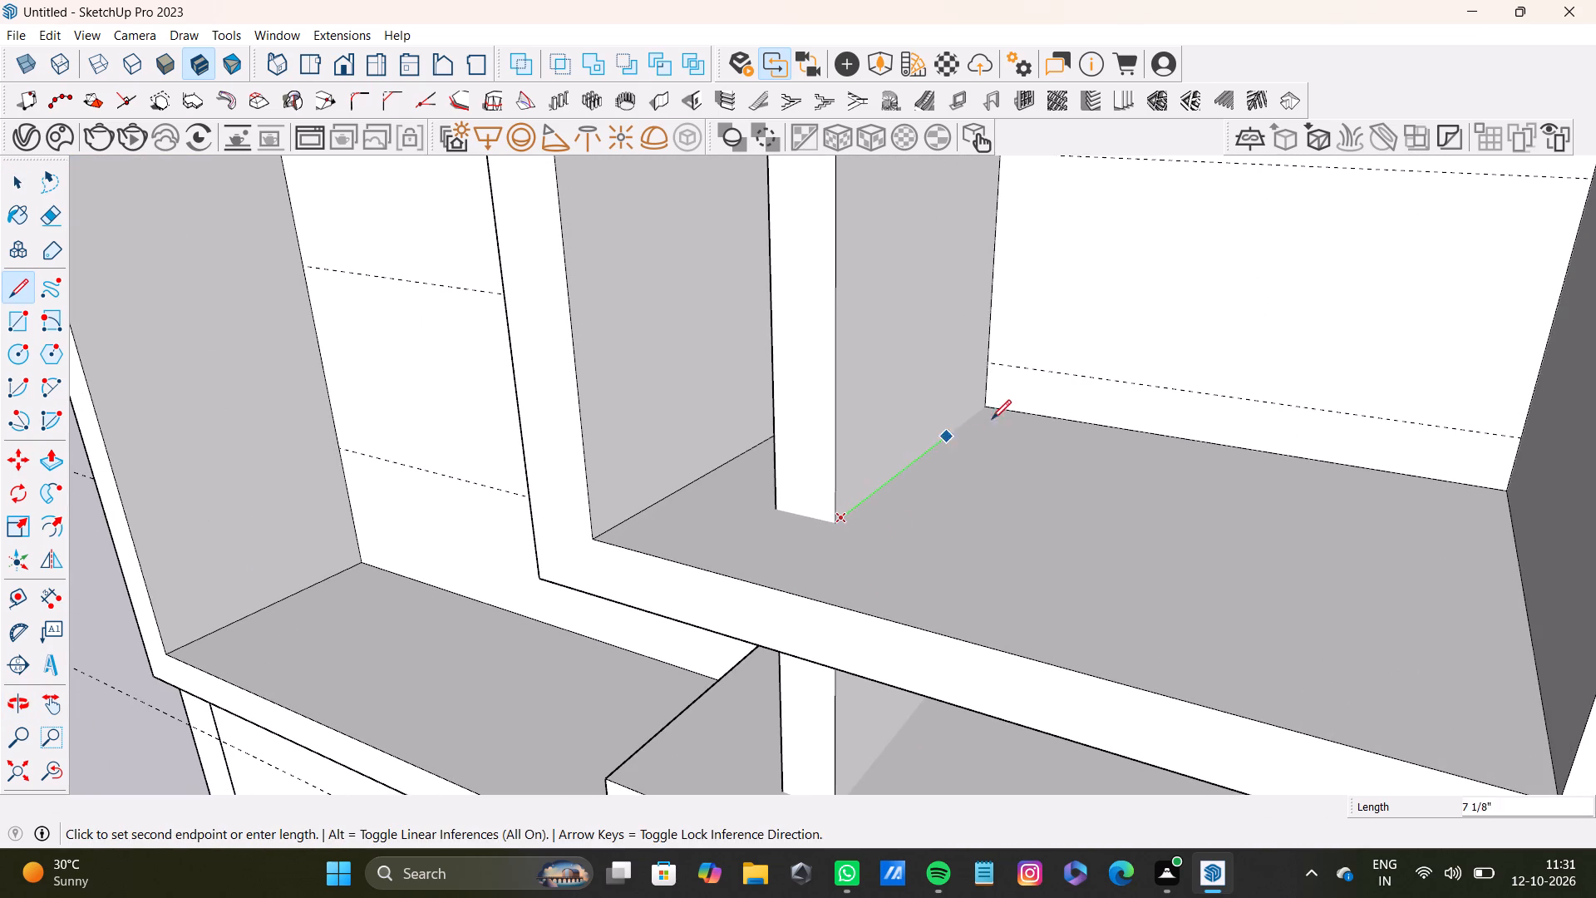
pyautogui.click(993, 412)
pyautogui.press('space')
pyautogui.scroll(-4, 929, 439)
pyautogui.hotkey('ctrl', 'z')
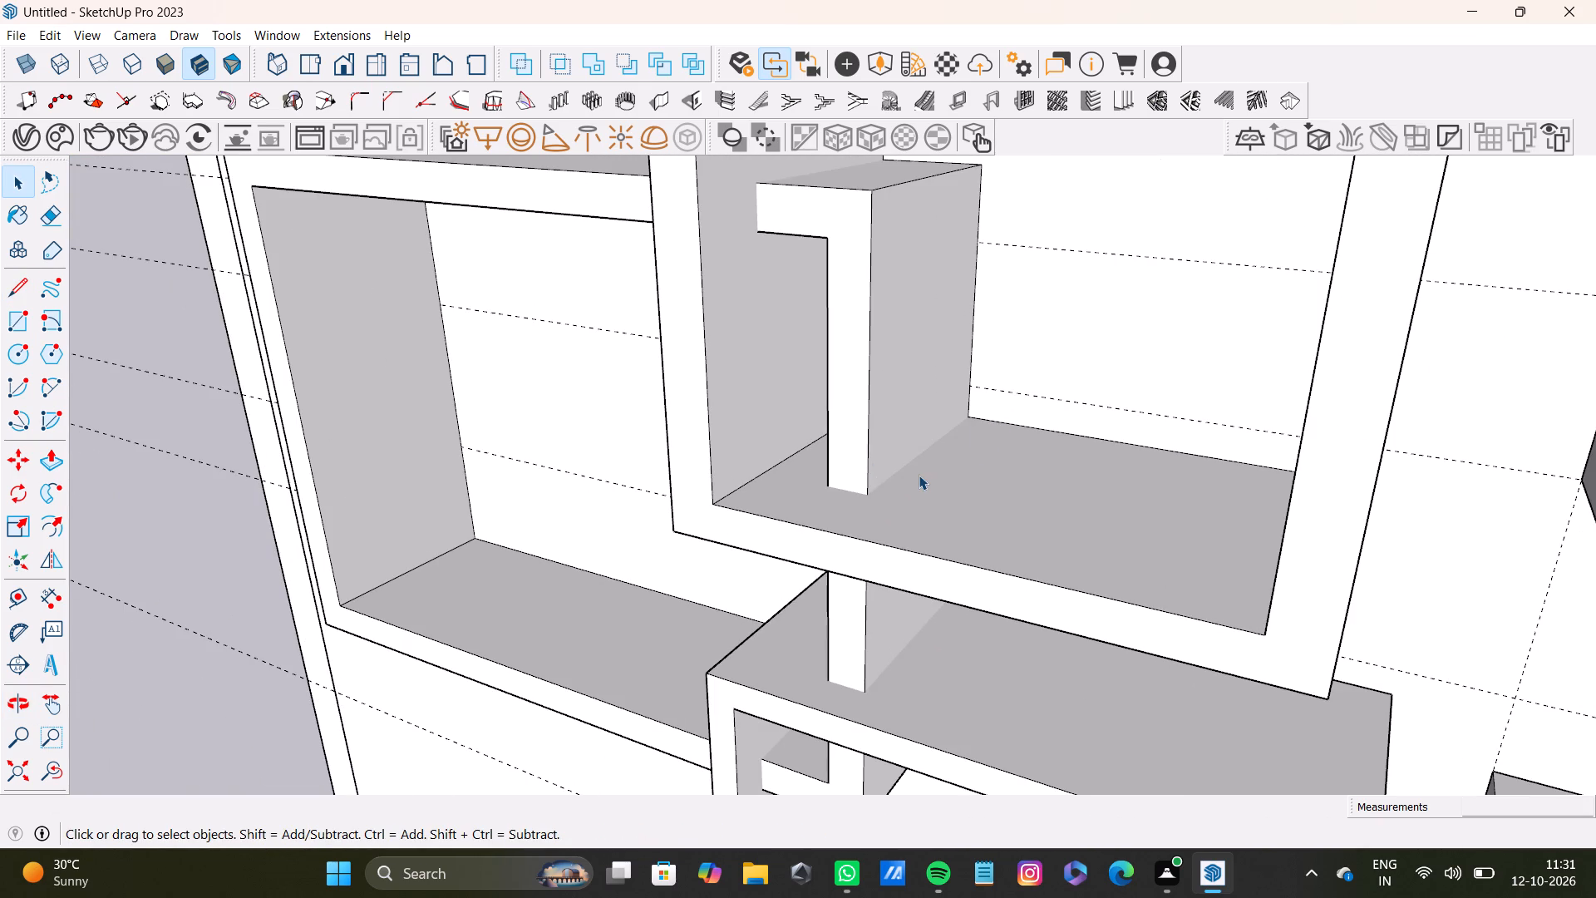
# Draw the edge line where the outer face of the third box's side board meets the second box's bottom board inside.
pyautogui.press('l')
pyautogui.scroll(7, 891, 490)
pyautogui.click(862, 496)
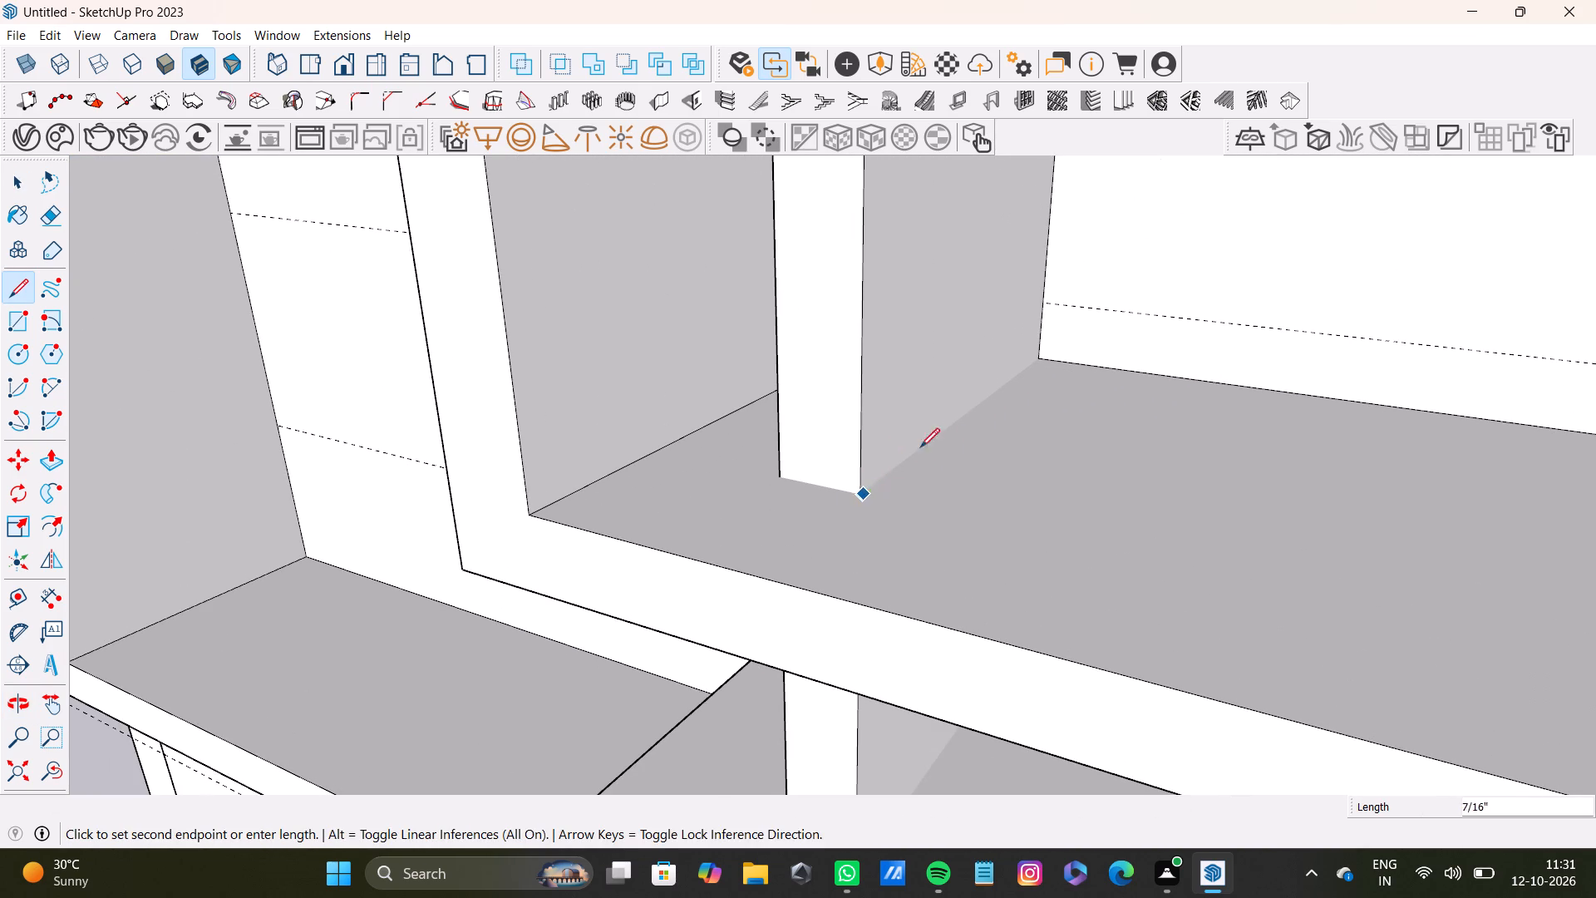
pyautogui.press('space')
pyautogui.press('l')
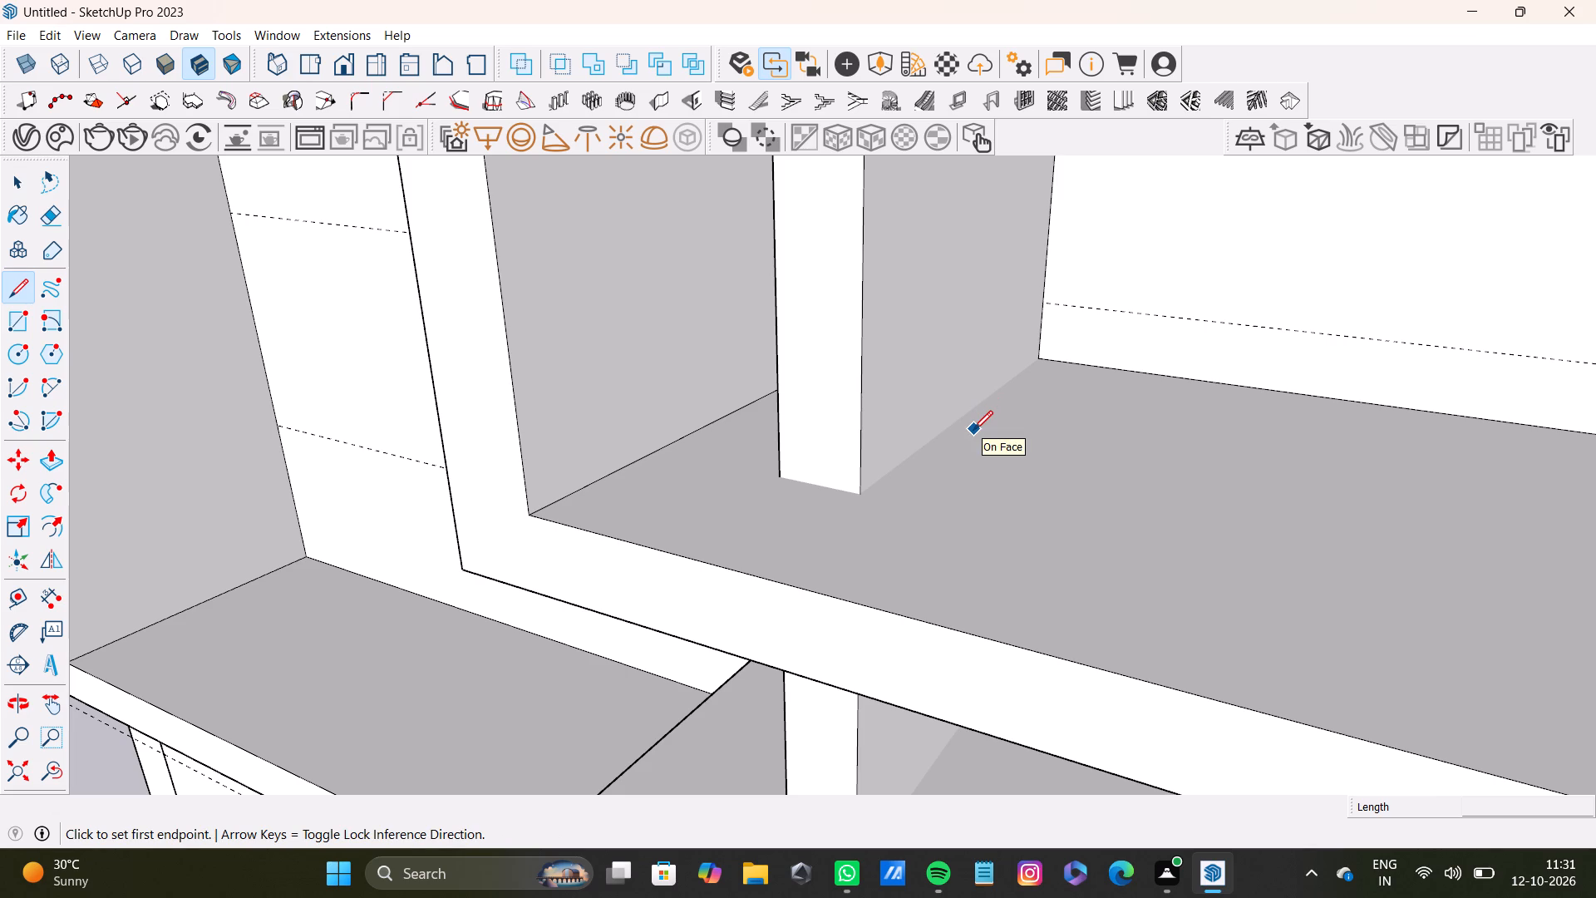
pyautogui.scroll(7, 809, 511)
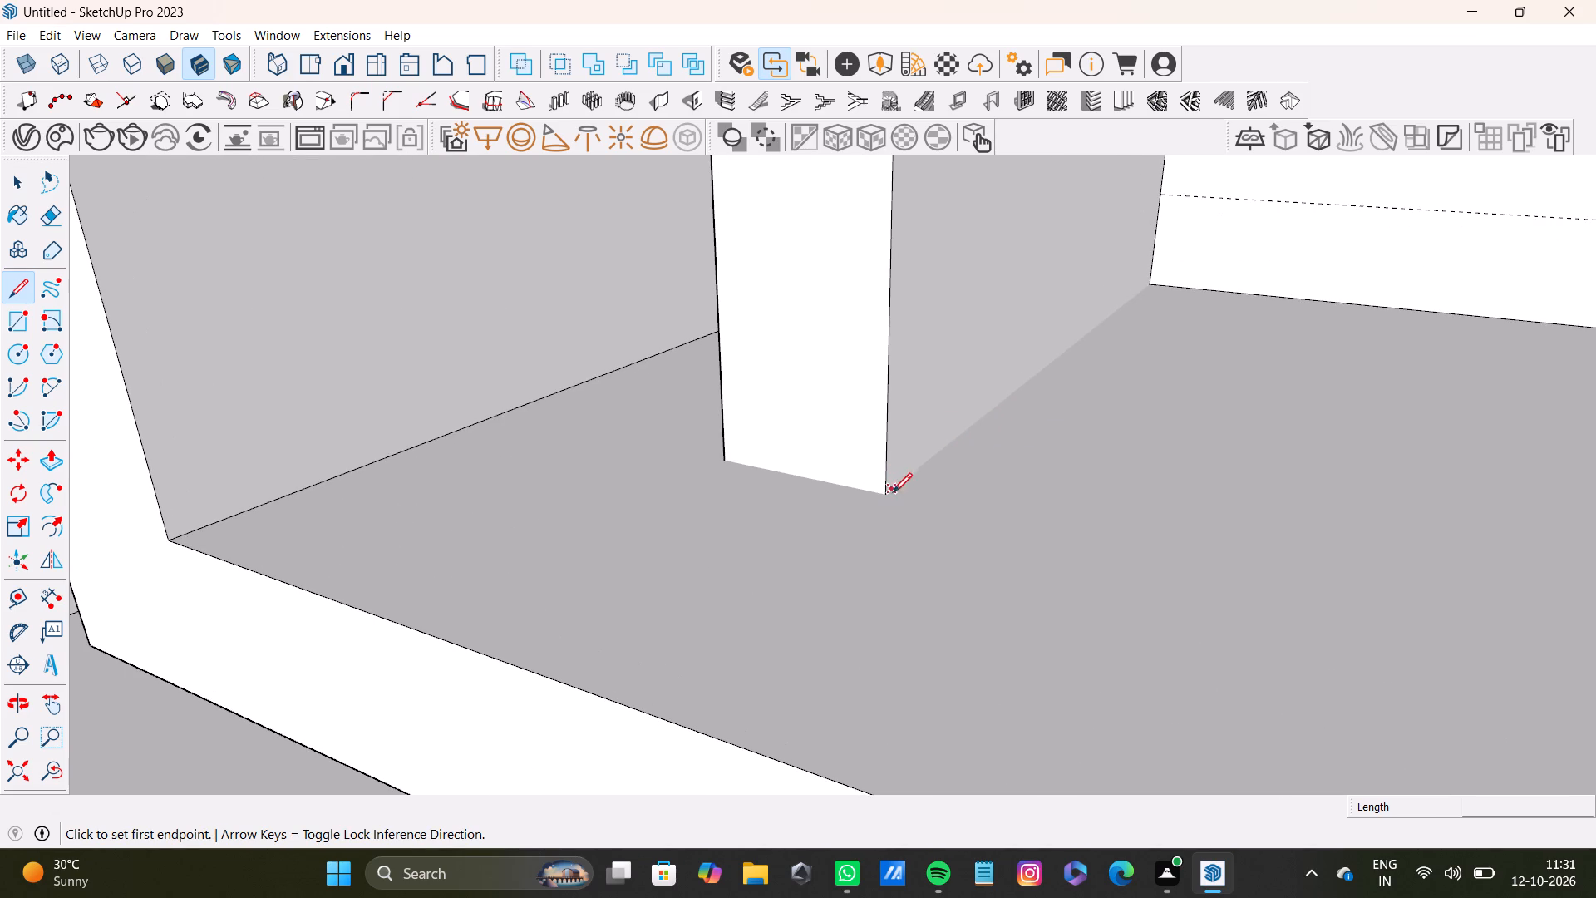
pyautogui.click(885, 494)
pyautogui.click(1151, 282)
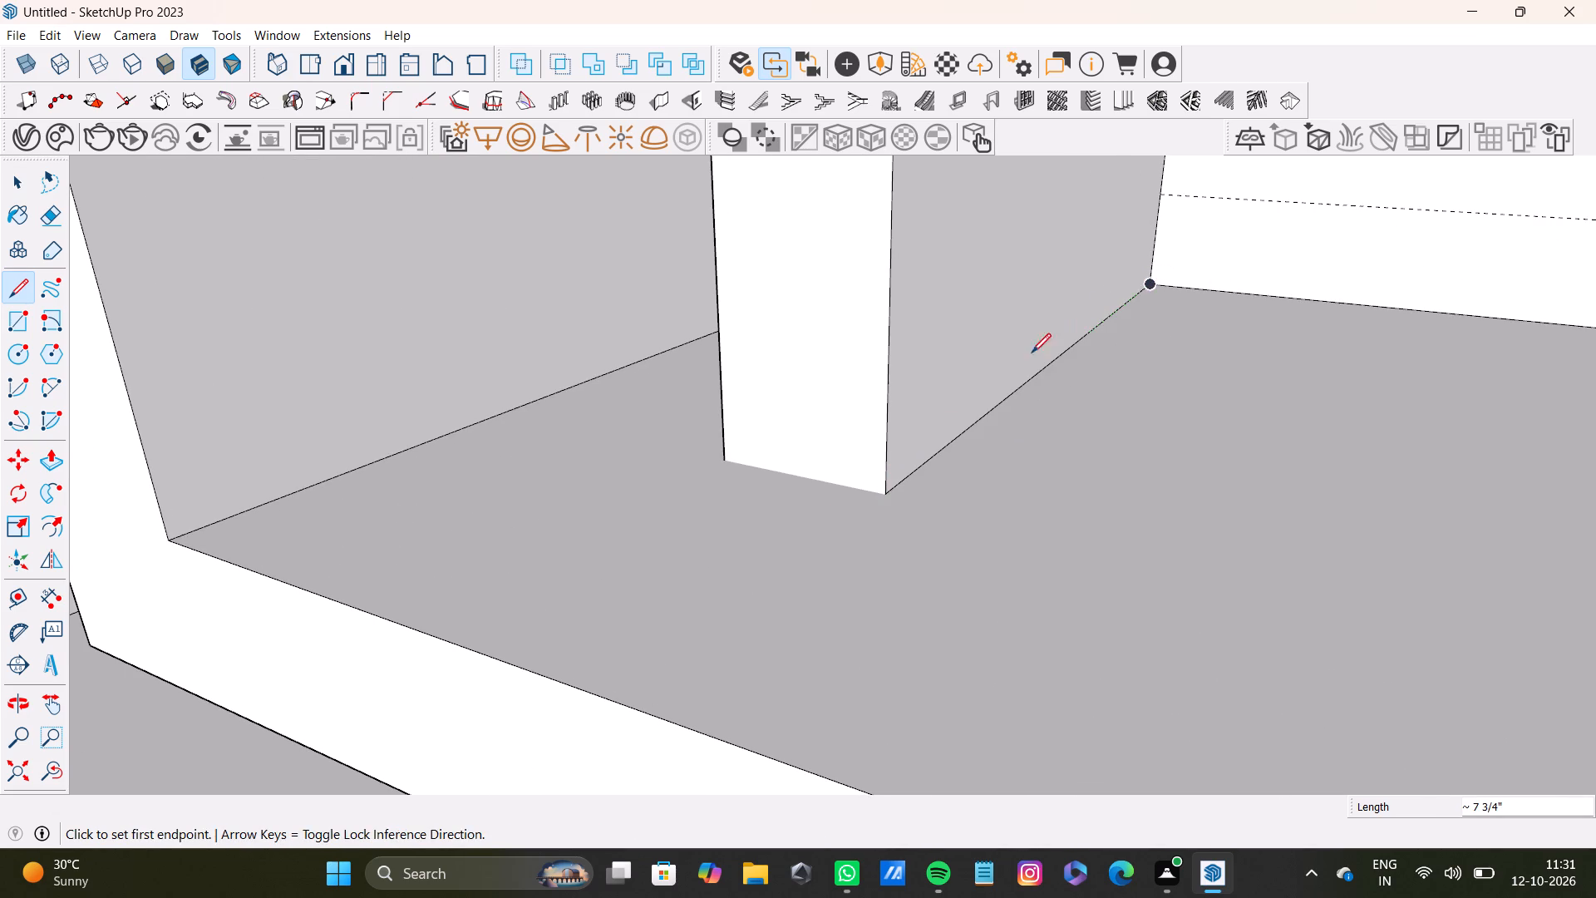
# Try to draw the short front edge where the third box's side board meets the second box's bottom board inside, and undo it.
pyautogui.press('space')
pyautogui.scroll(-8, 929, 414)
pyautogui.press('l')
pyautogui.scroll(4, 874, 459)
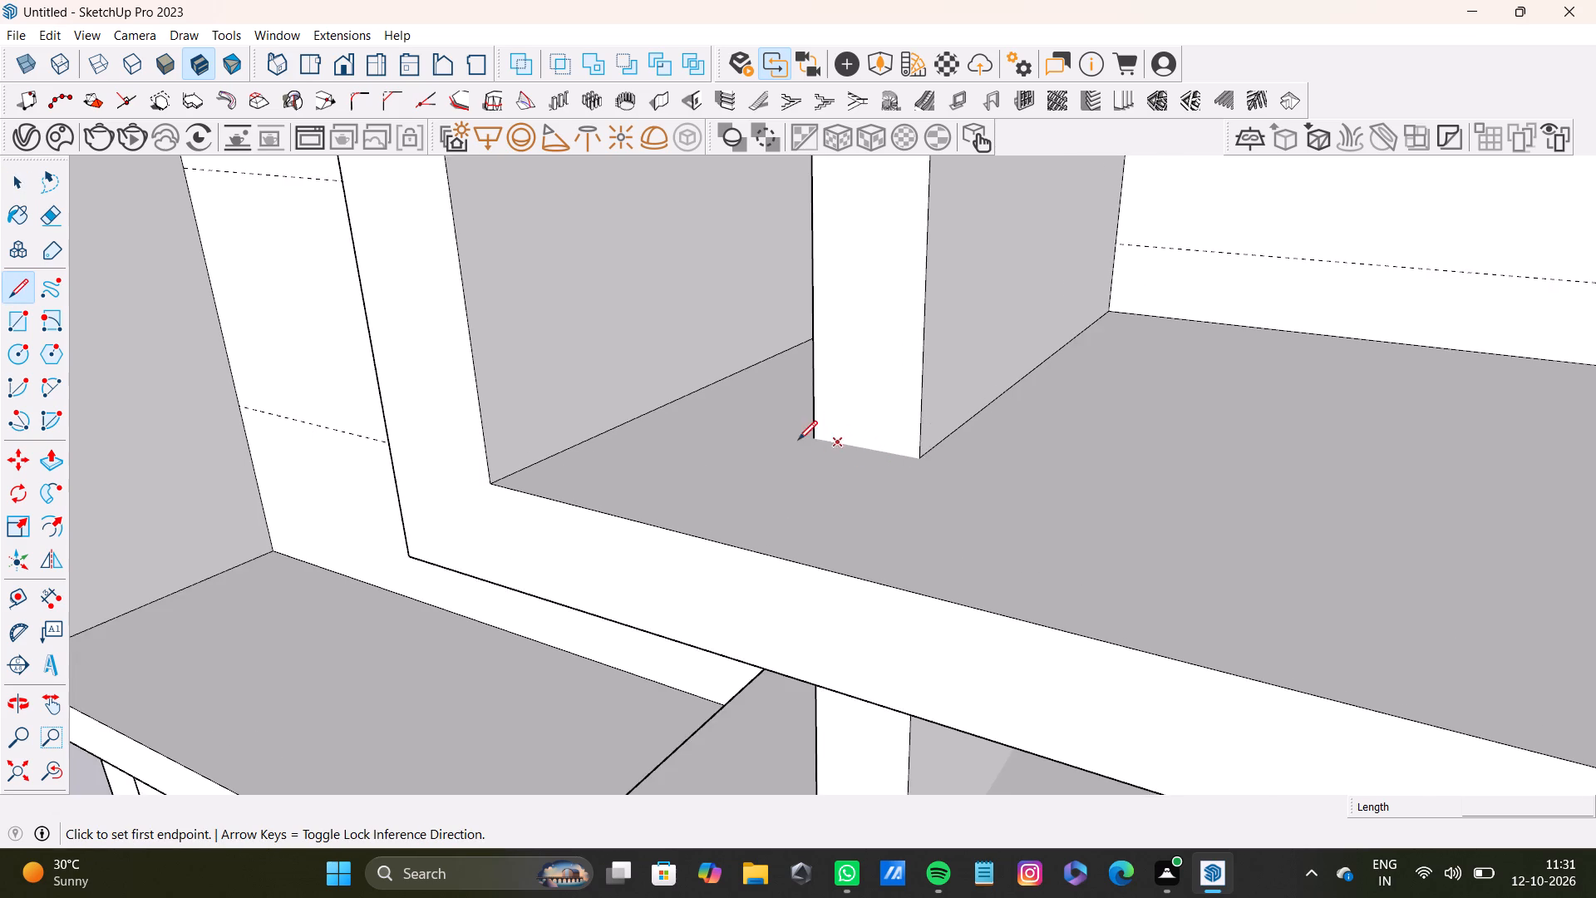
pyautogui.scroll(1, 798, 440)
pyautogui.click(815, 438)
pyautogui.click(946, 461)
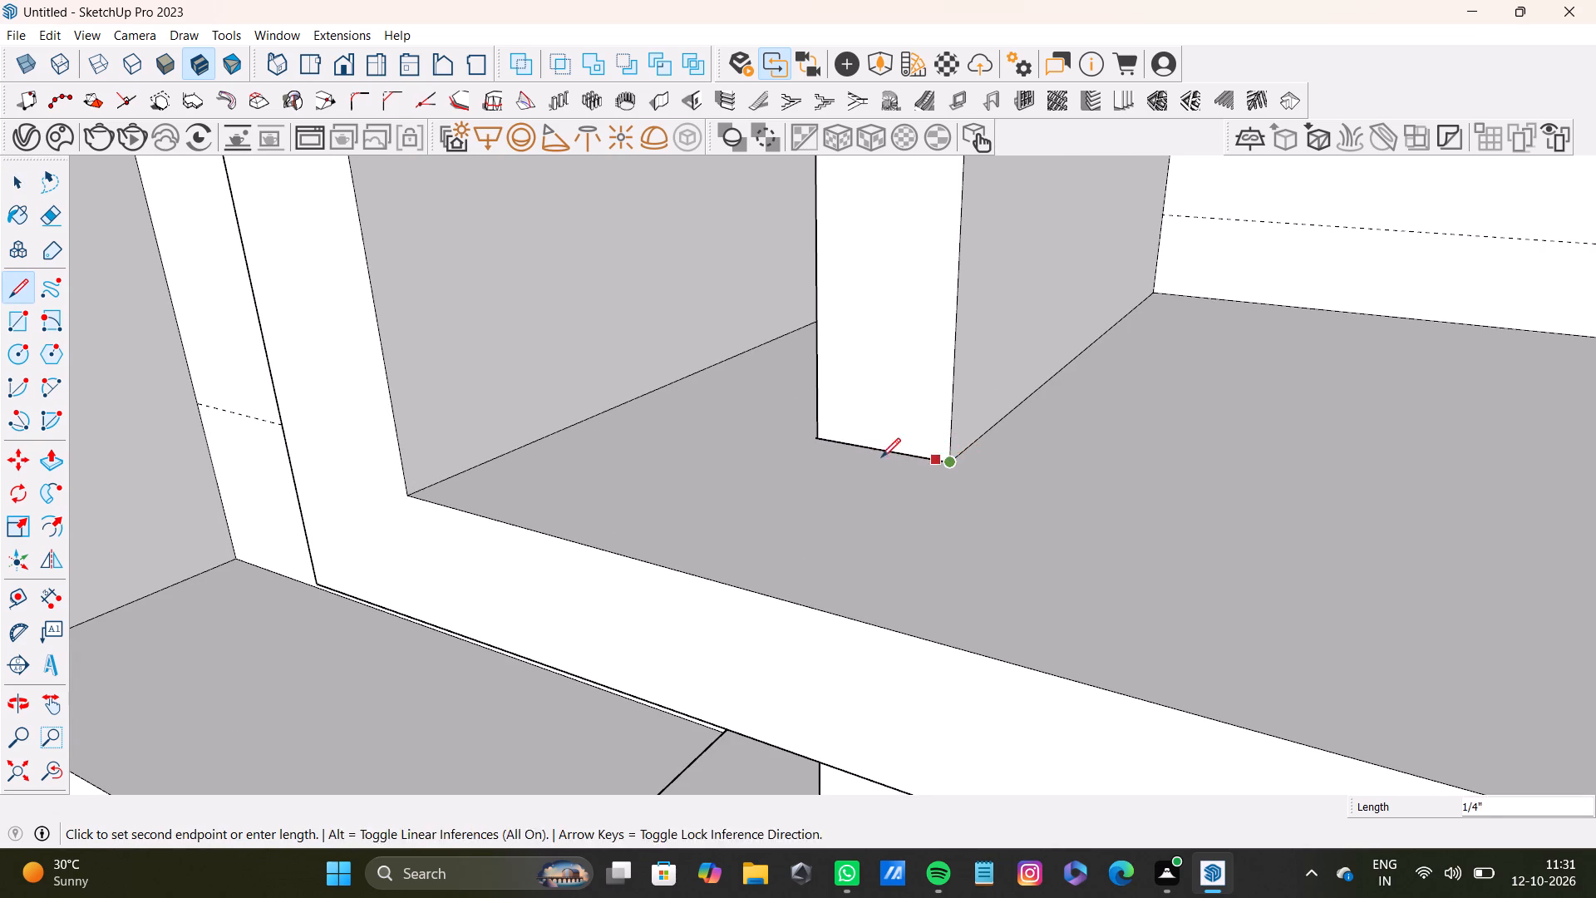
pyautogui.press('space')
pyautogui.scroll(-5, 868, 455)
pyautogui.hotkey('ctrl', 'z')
# Draw the short front edge, about 1 5/16" long, where the third box's side board meets the second box's bottom board inside.
pyautogui.scroll(4, 873, 451)
pyautogui.press('l')
pyautogui.scroll(2, 888, 451)
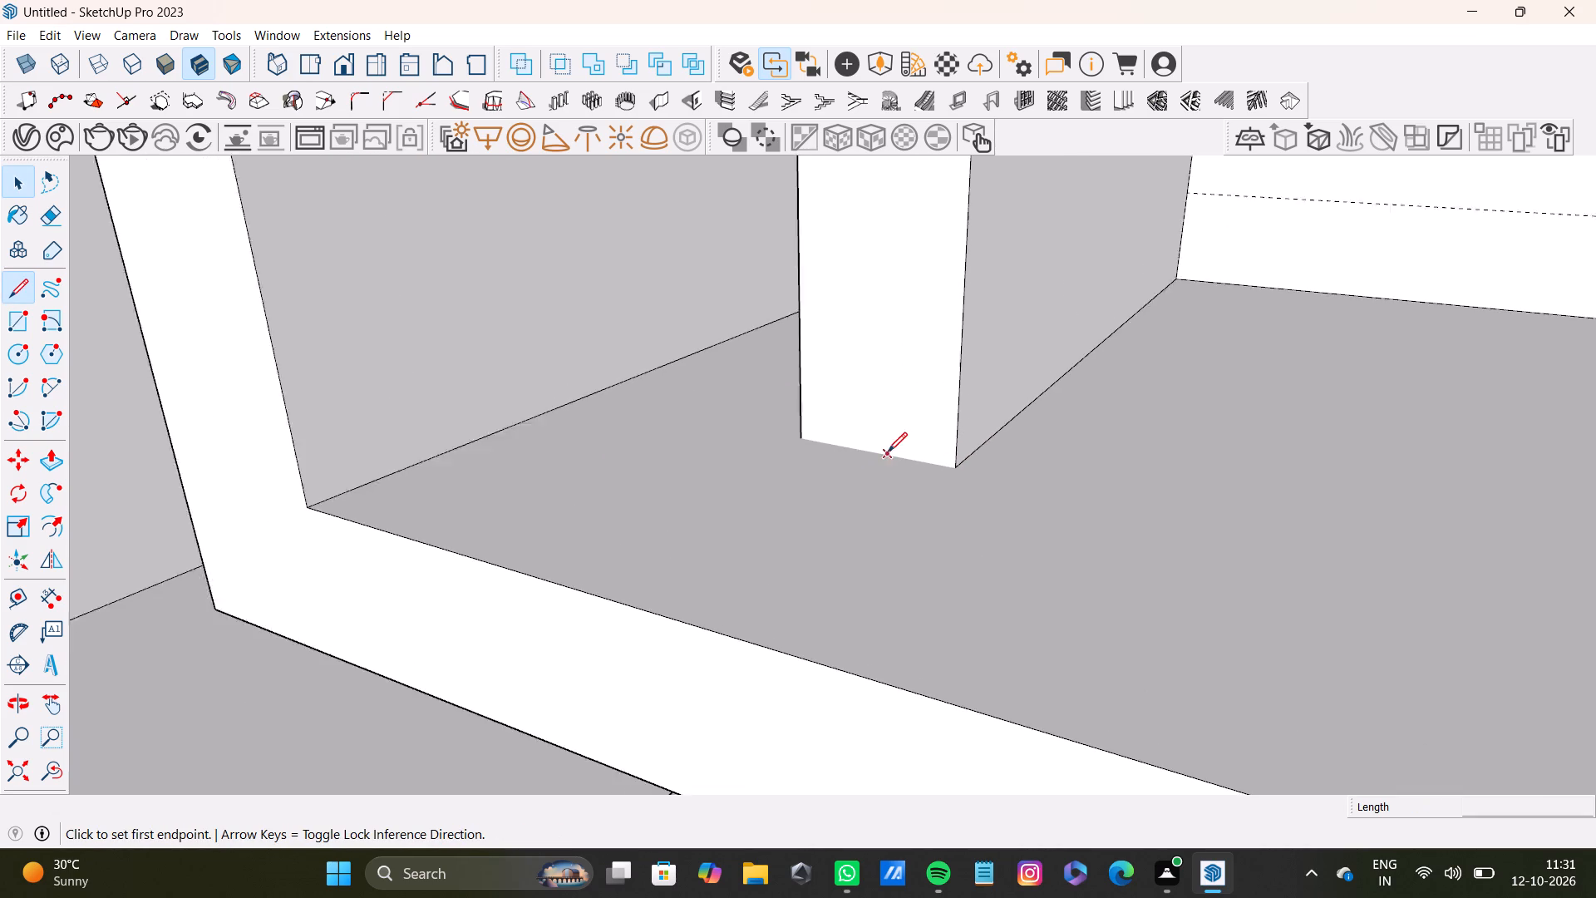
pyautogui.scroll(4, 888, 451)
pyautogui.click(984, 476)
pyautogui.click(749, 432)
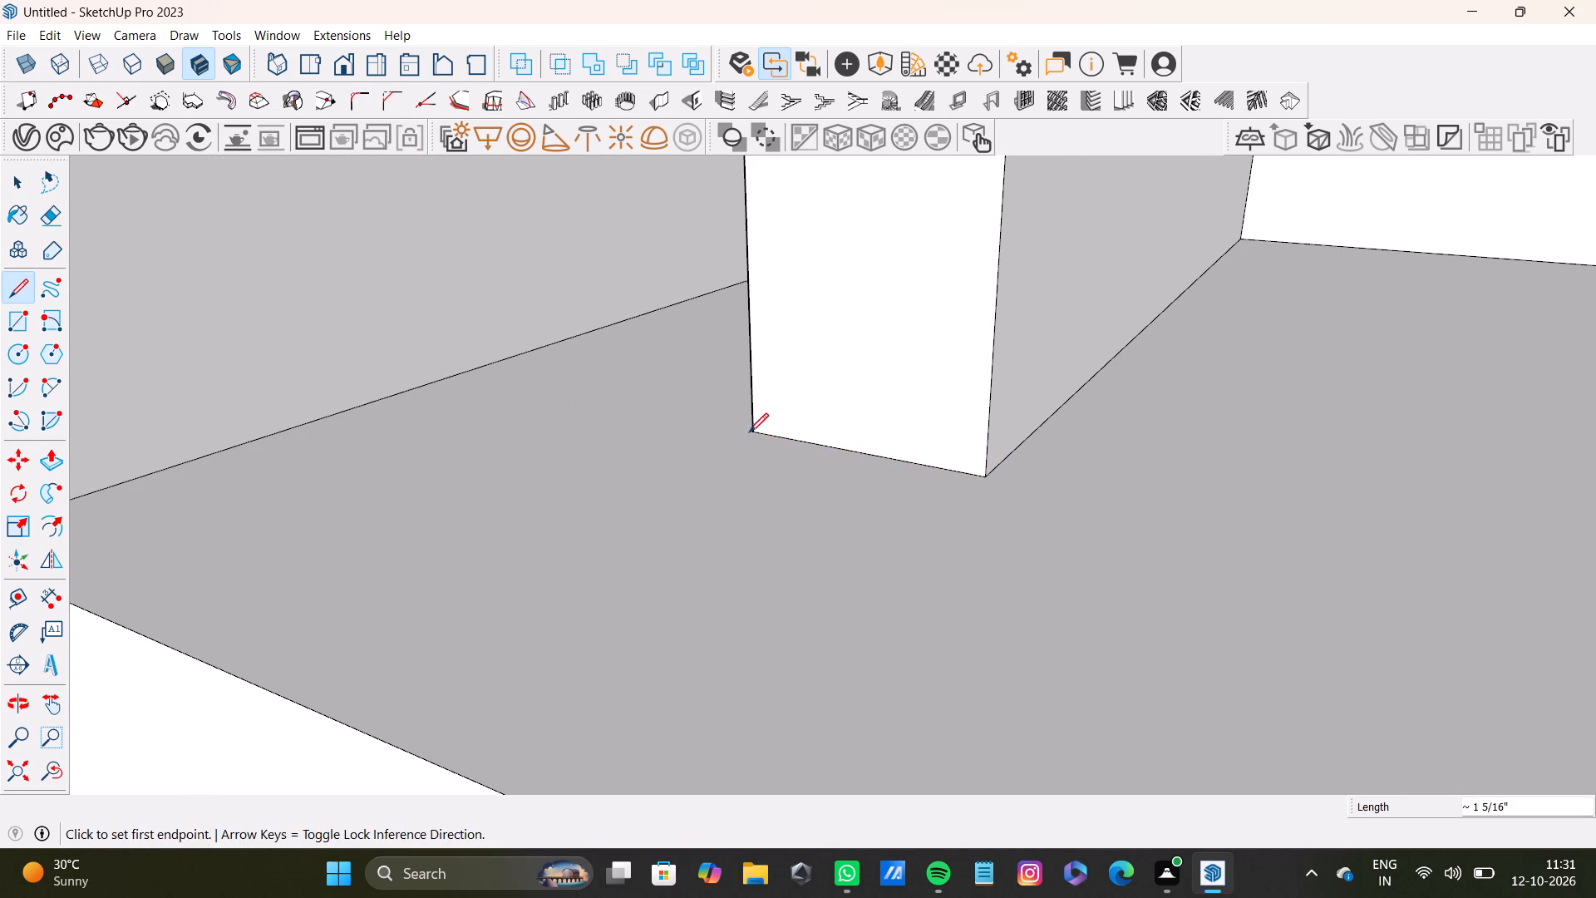
pyautogui.press('space')
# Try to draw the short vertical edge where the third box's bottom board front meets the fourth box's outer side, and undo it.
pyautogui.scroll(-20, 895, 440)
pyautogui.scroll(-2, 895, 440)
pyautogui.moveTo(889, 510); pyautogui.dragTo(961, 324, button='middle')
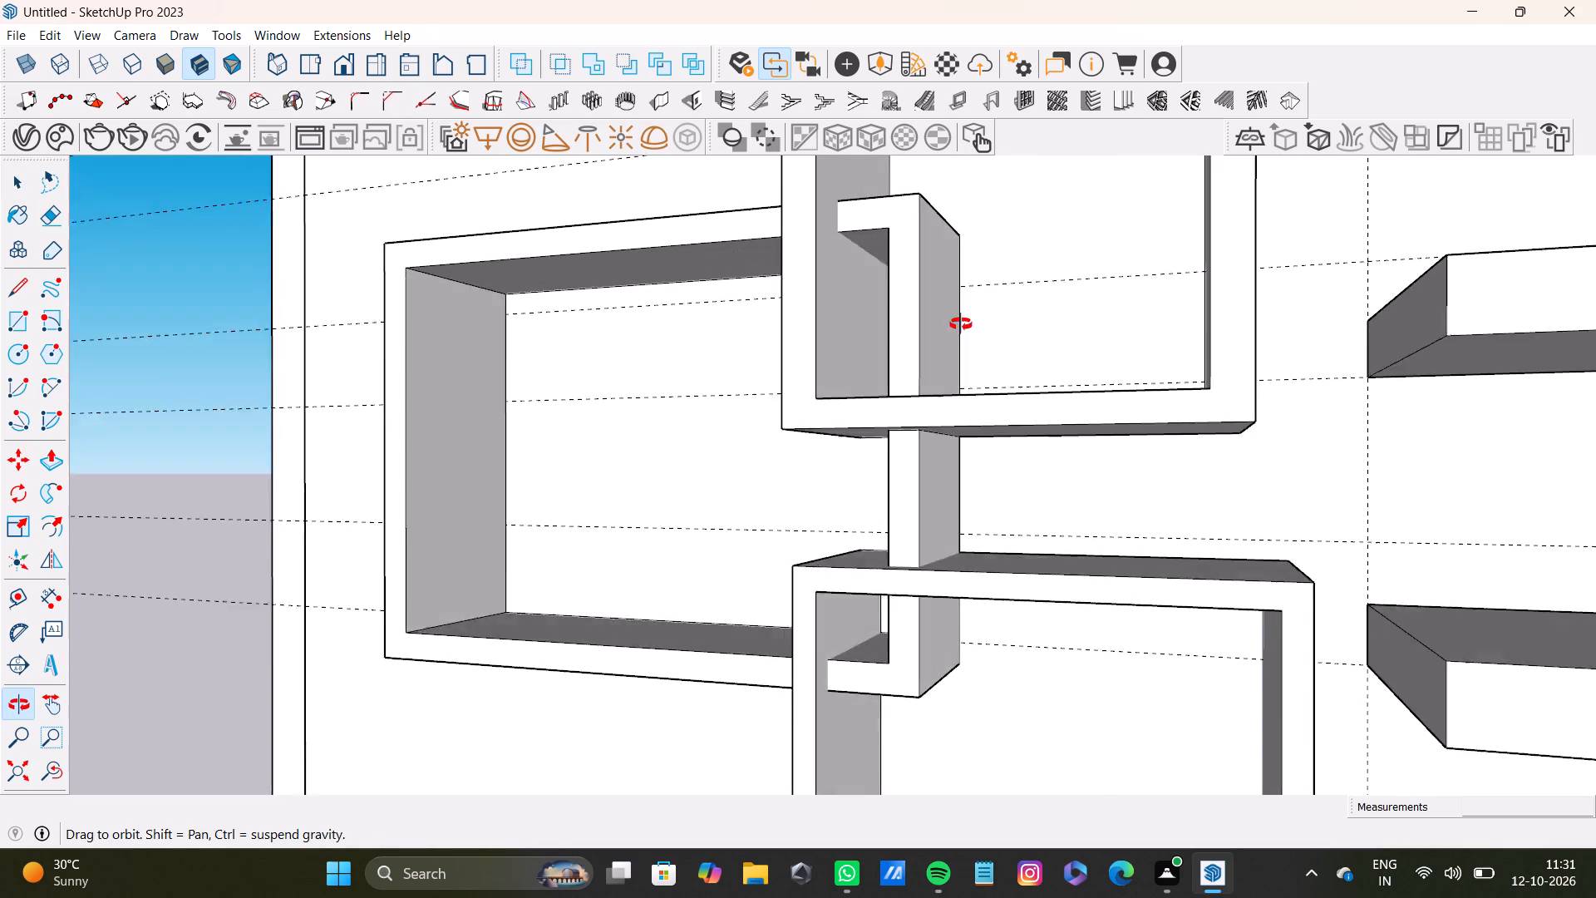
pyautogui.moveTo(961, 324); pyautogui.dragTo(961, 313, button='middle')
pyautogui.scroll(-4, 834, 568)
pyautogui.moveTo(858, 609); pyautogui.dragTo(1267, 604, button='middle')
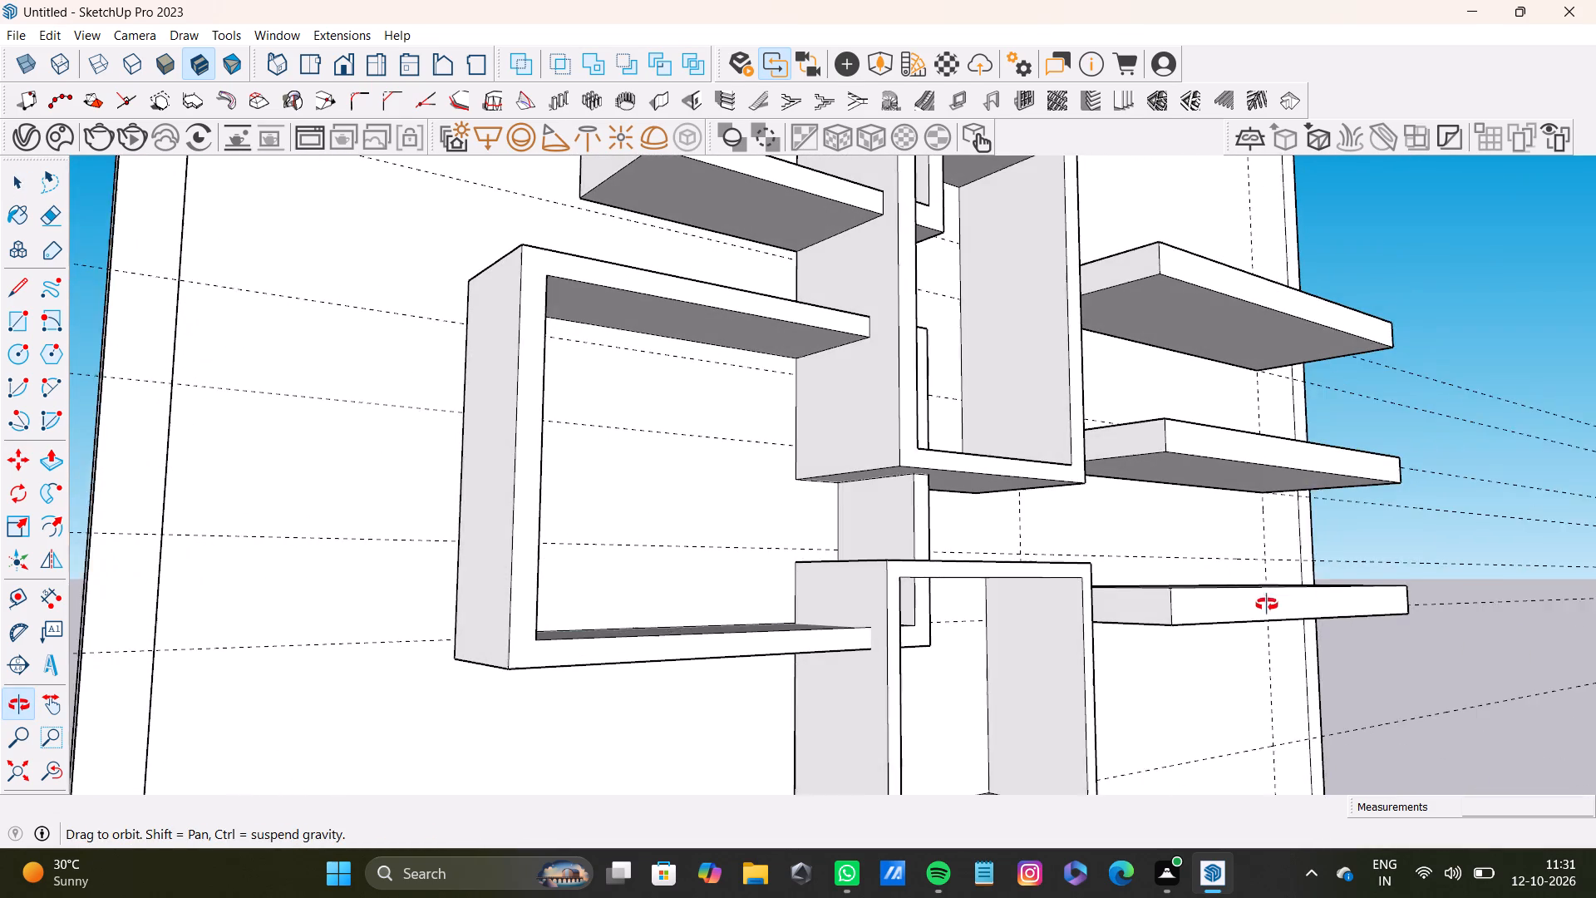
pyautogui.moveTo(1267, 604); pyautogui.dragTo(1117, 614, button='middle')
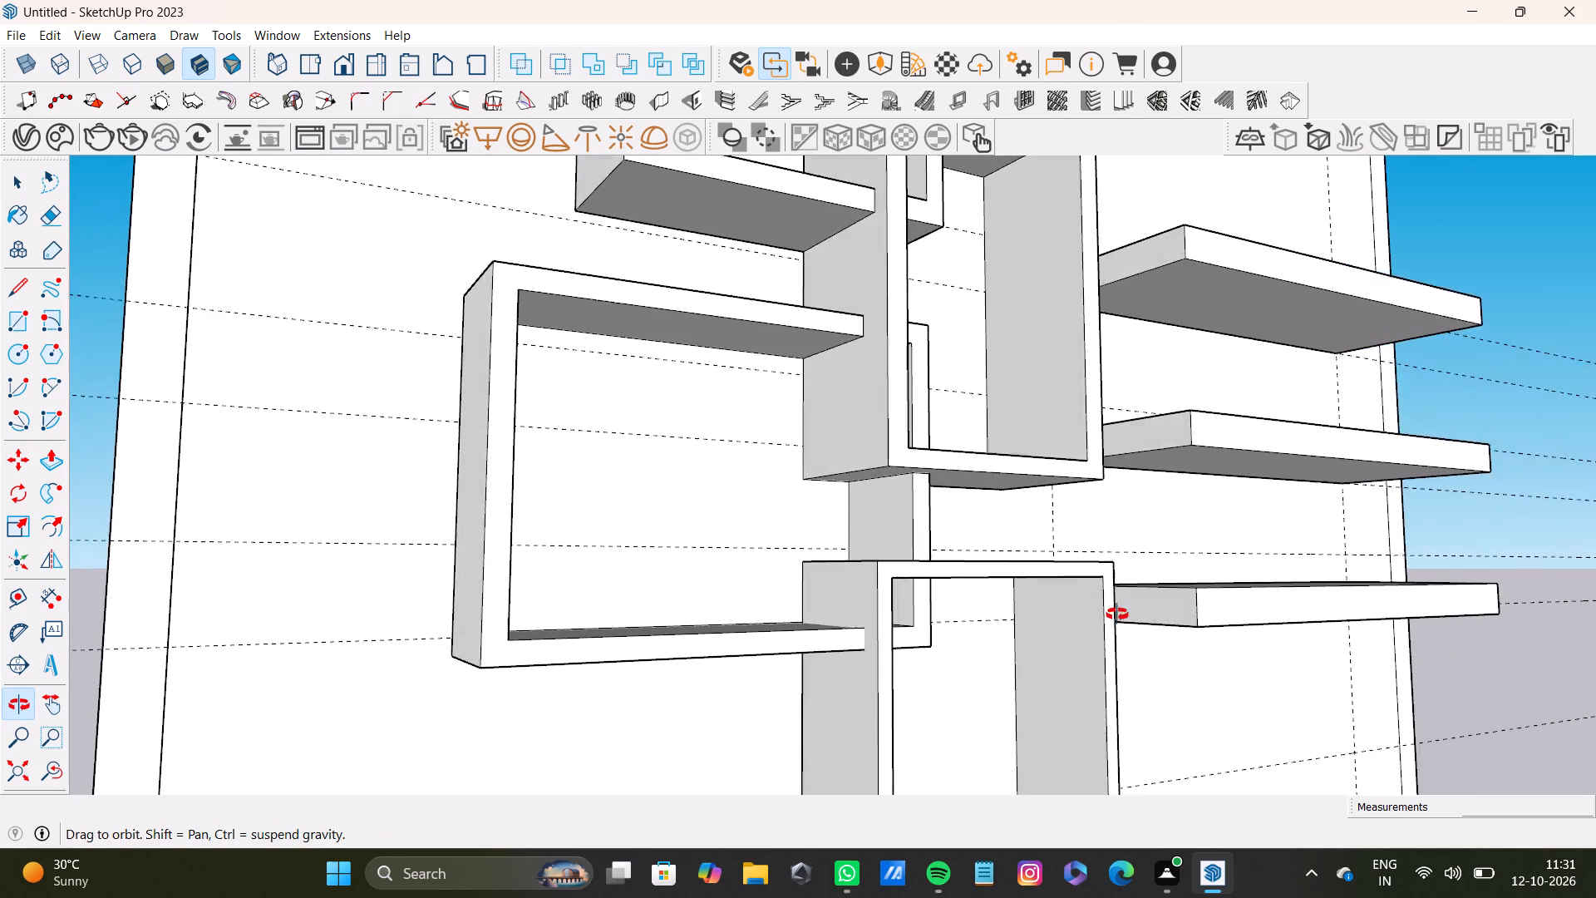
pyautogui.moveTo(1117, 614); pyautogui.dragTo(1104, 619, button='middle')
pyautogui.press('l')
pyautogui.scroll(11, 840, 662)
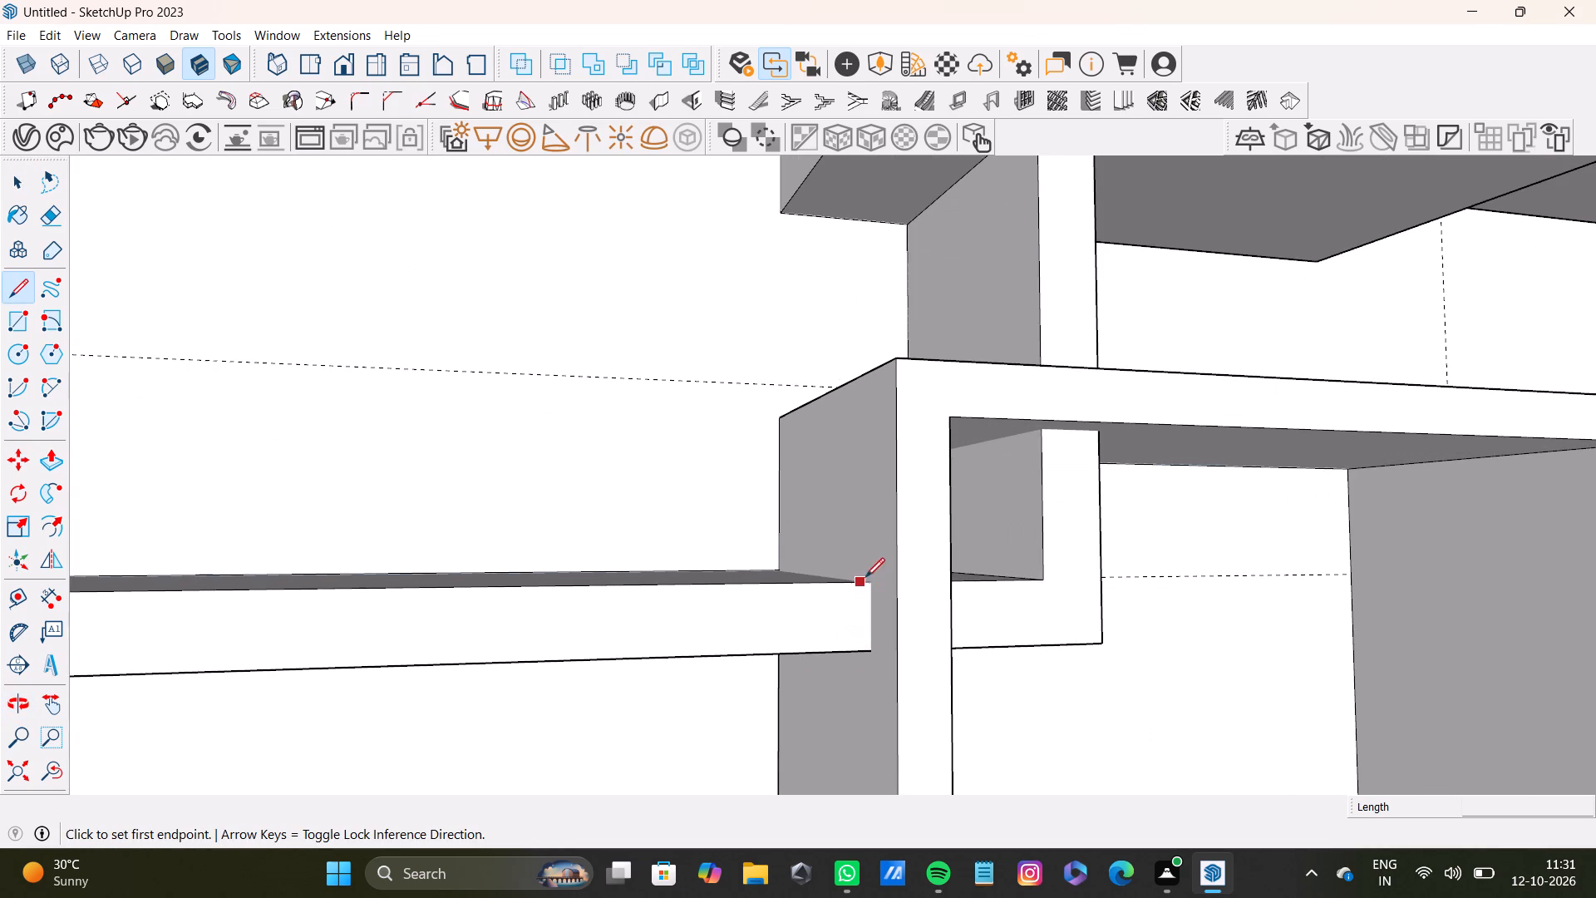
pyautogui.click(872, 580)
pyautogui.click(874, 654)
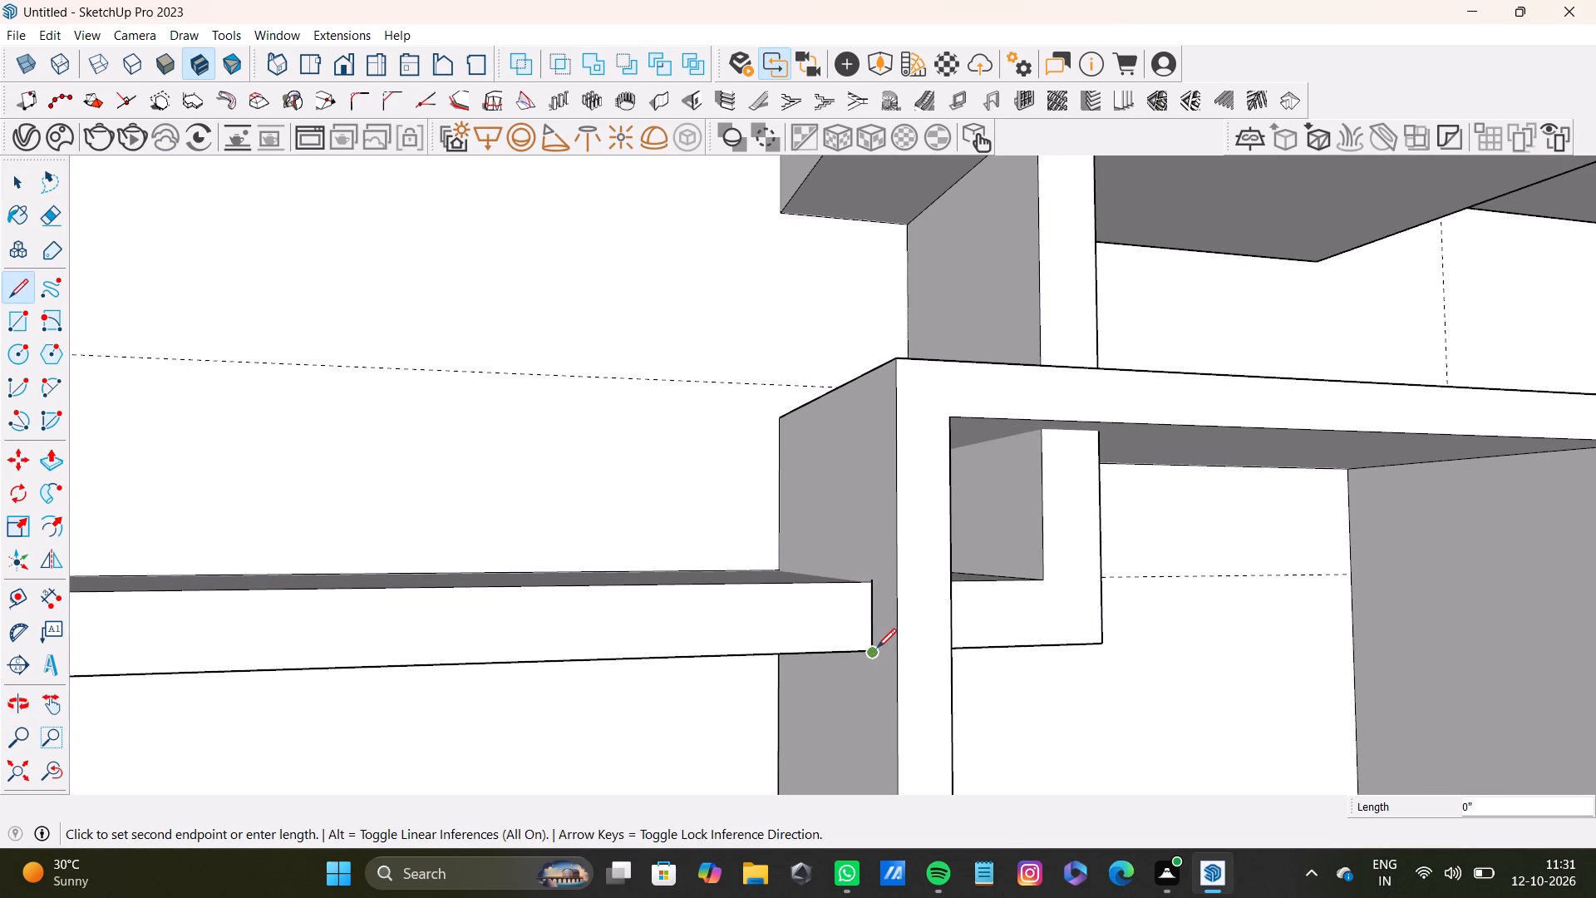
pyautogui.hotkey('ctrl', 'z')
# Draw the short vertical edge where the front of the third box's bottom board meets the fourth box's outer side.
pyautogui.press('l')
pyautogui.scroll(8, 879, 604)
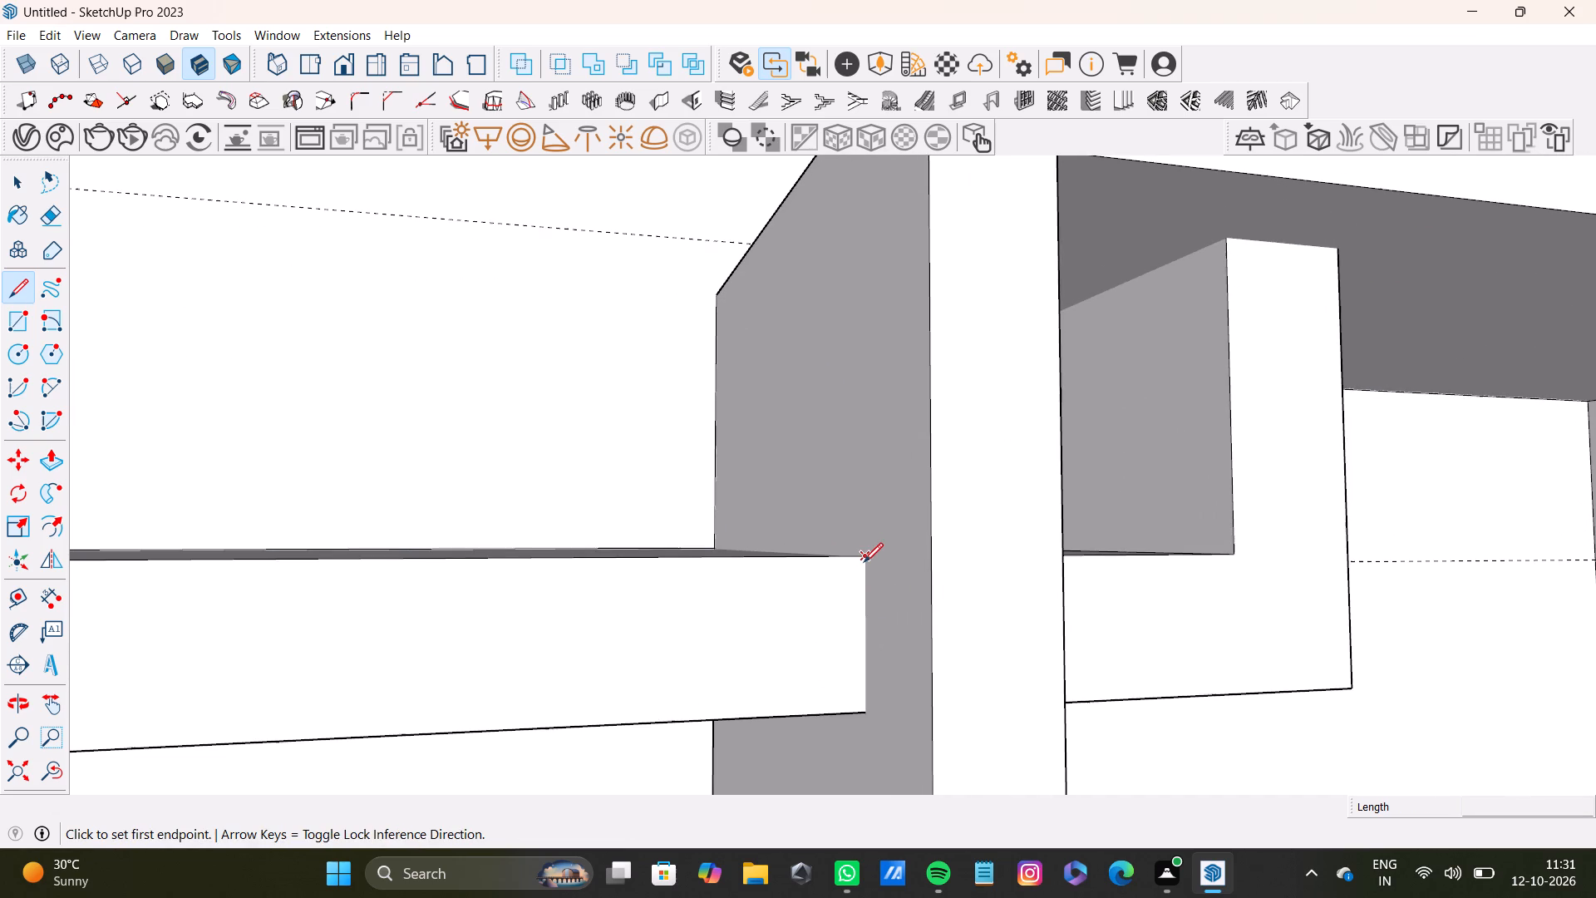
pyautogui.click(864, 558)
pyautogui.click(869, 713)
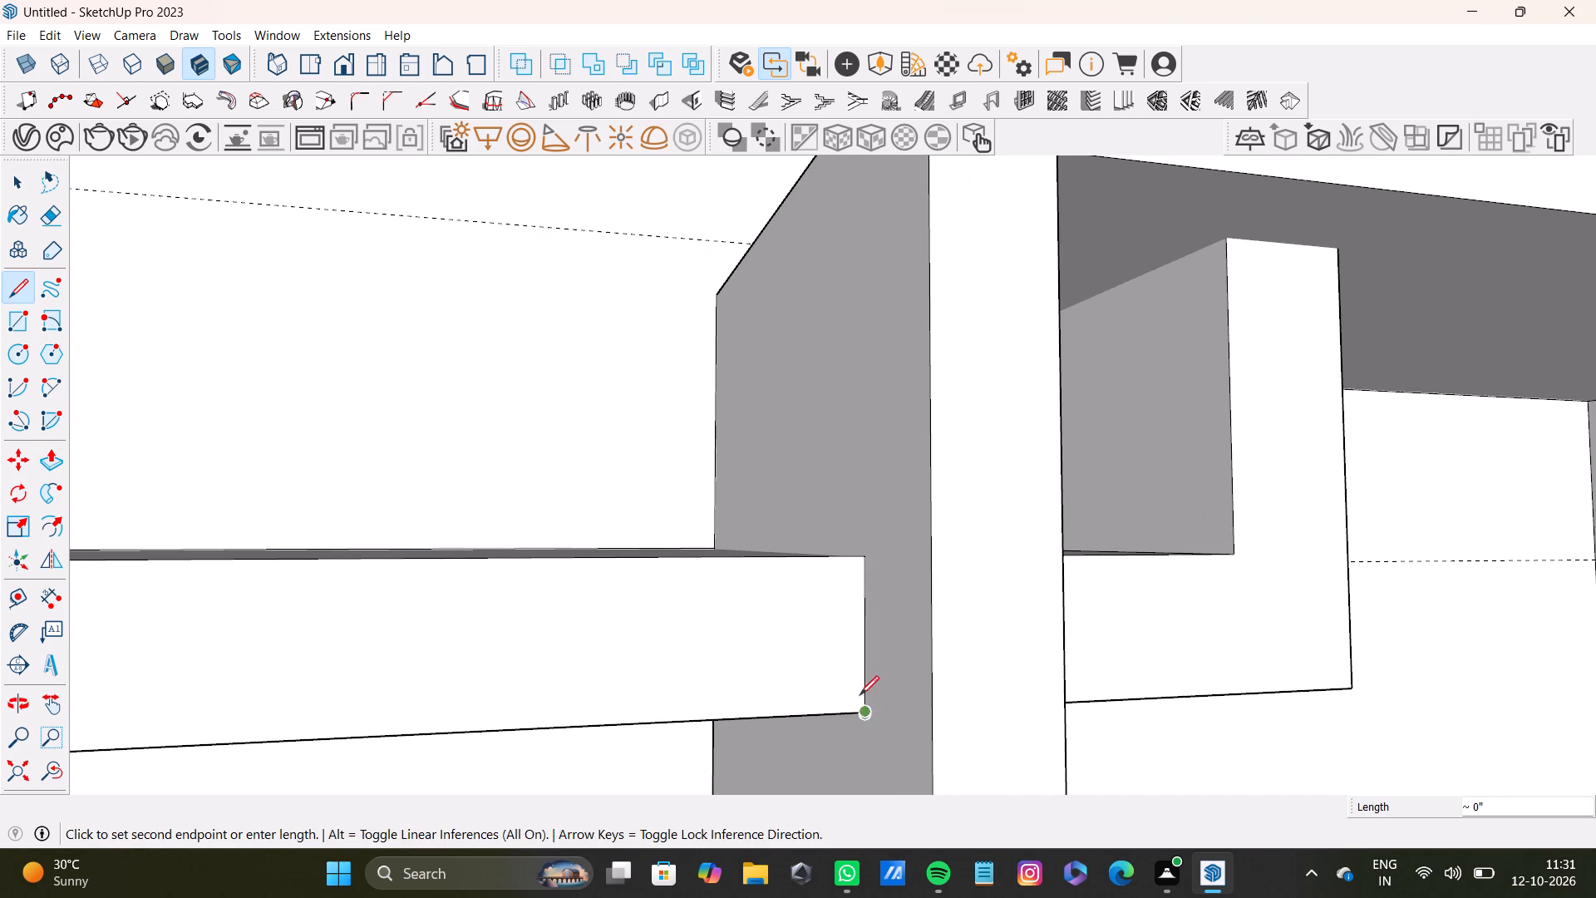
pyautogui.scroll(-5, 855, 691)
pyautogui.moveTo(855, 688); pyautogui.dragTo(948, 799, button='middle')
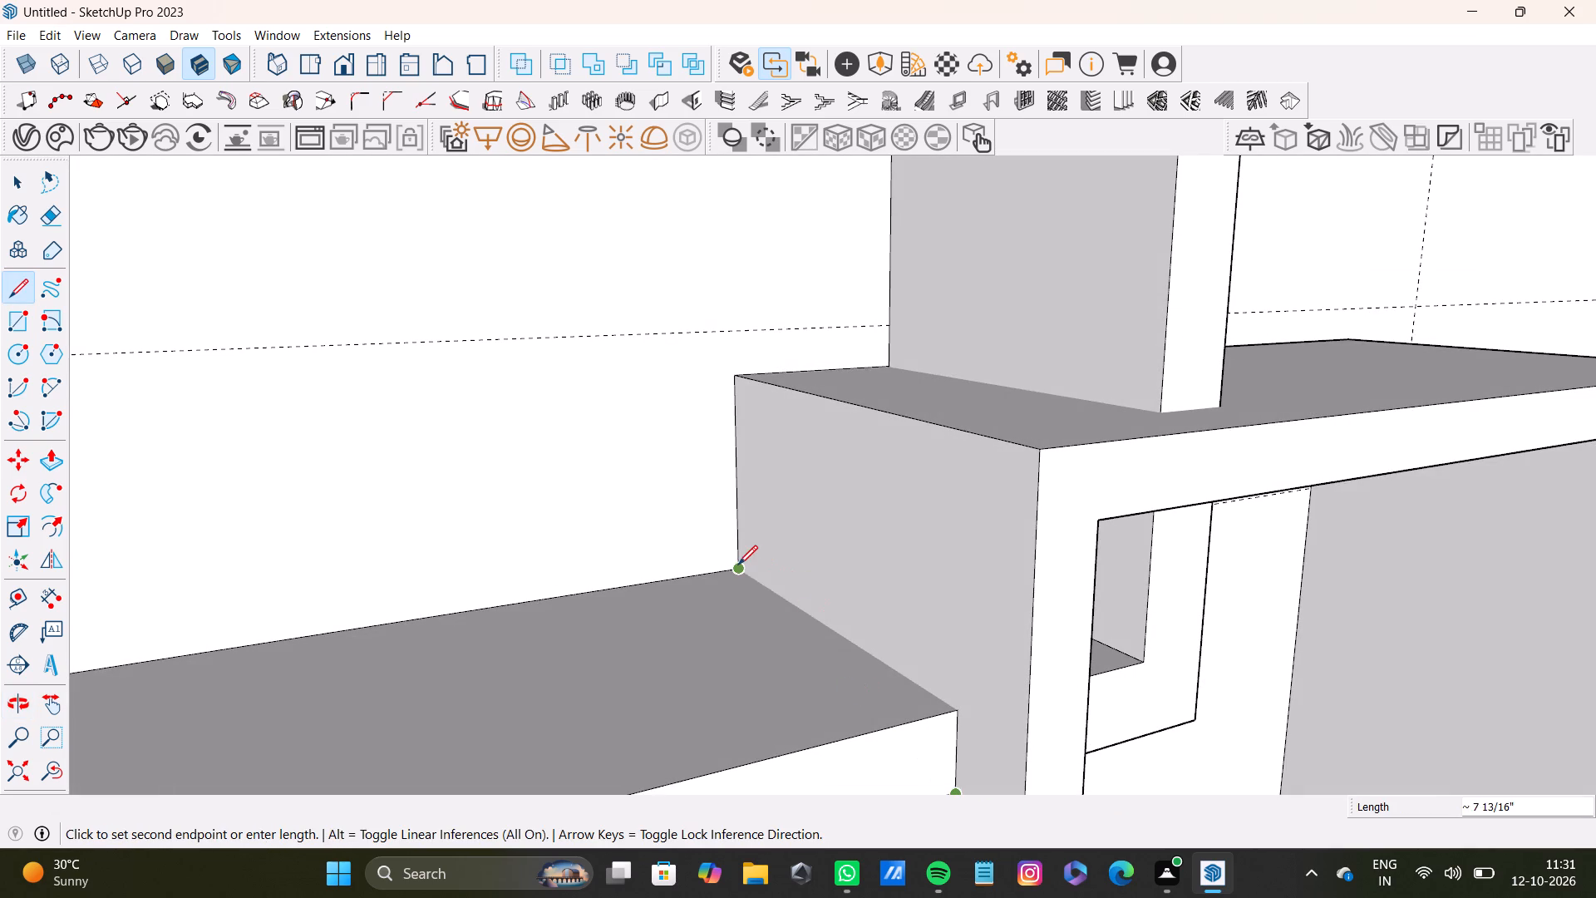
pyautogui.press('space')
# Draw the edge line, about 7 3/4" long, where the upper face of the third box's bottom board meets the fourth box's outer side.
pyautogui.press('l')
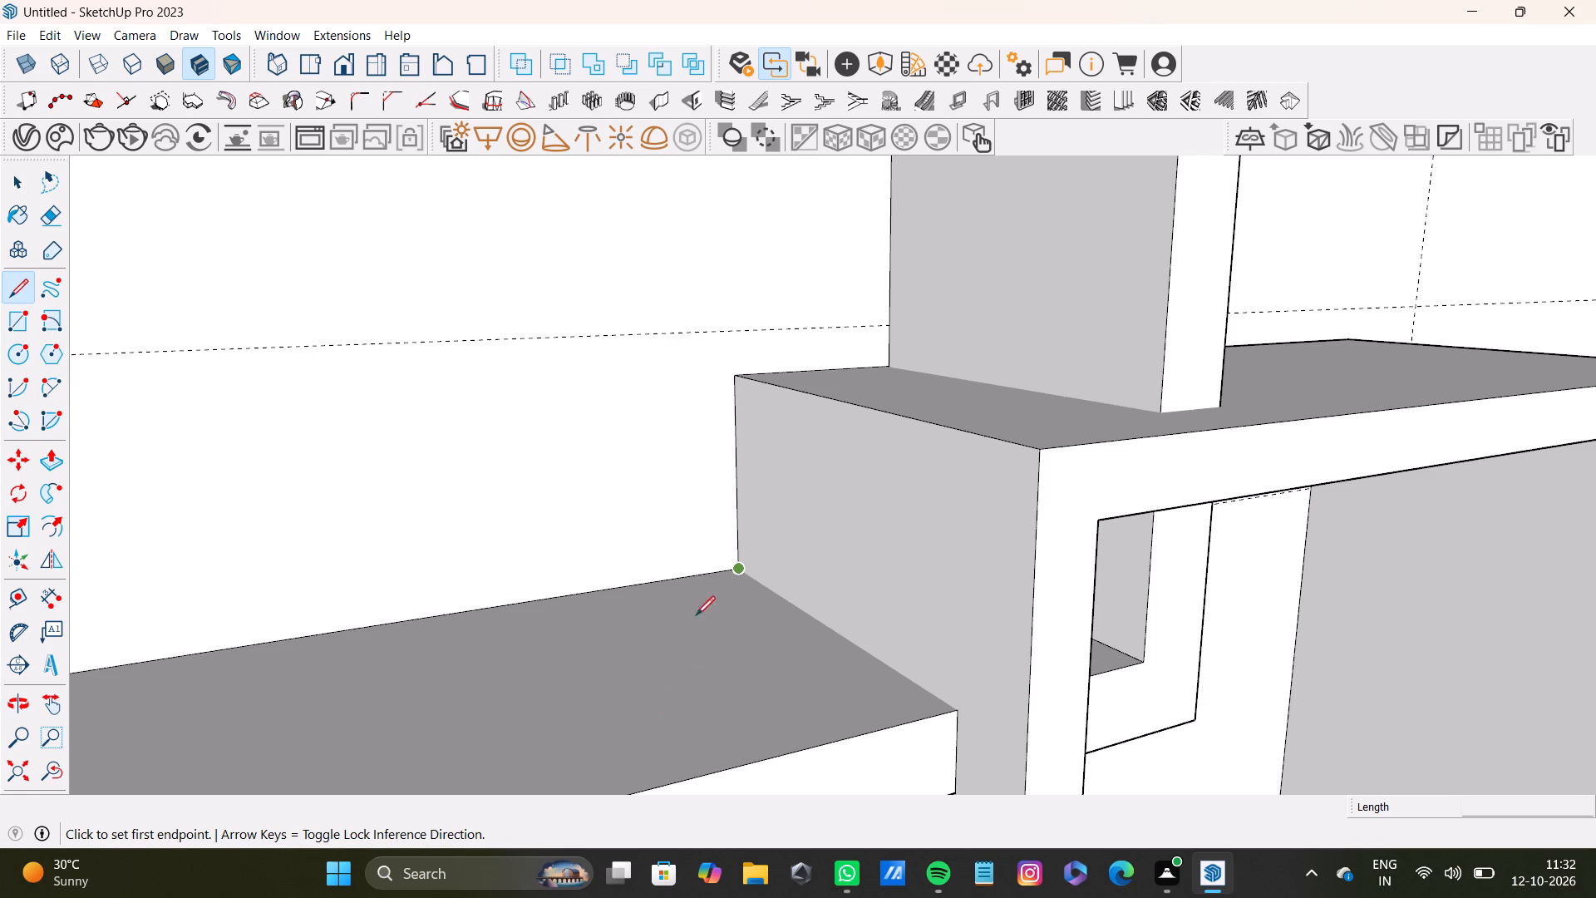
pyautogui.scroll(9, 735, 568)
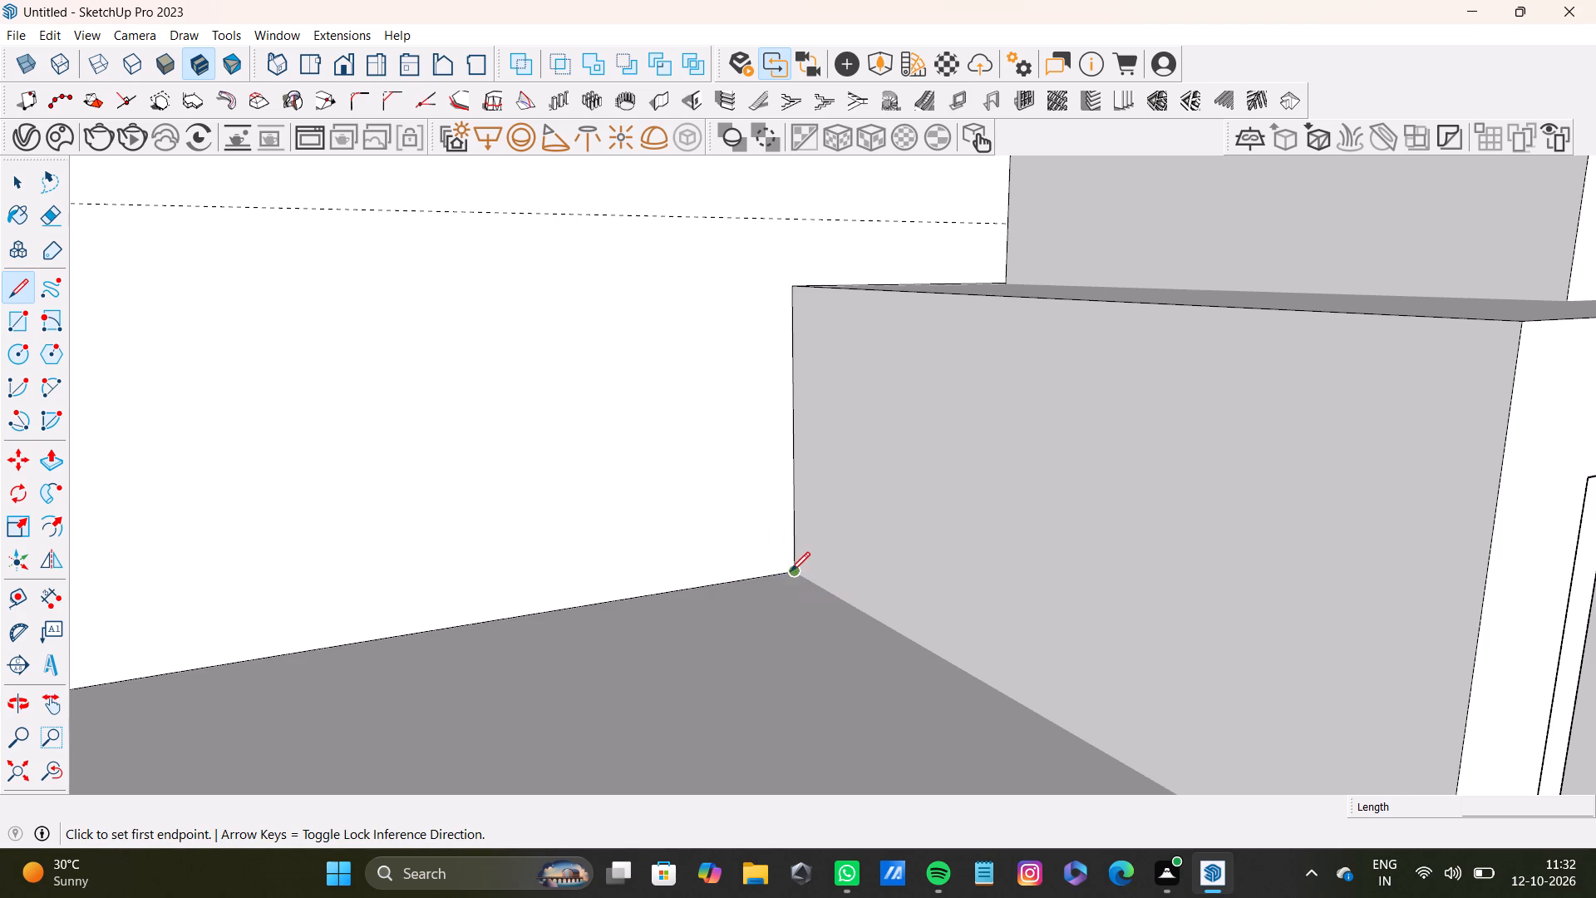
pyautogui.click(791, 571)
pyautogui.scroll(-3, 925, 659)
pyautogui.keyDown('shift'); pyautogui.moveTo(1046, 699); pyautogui.dragTo(953, 553, button='middle'); pyautogui.keyUp('shift')
pyautogui.click(1043, 608)
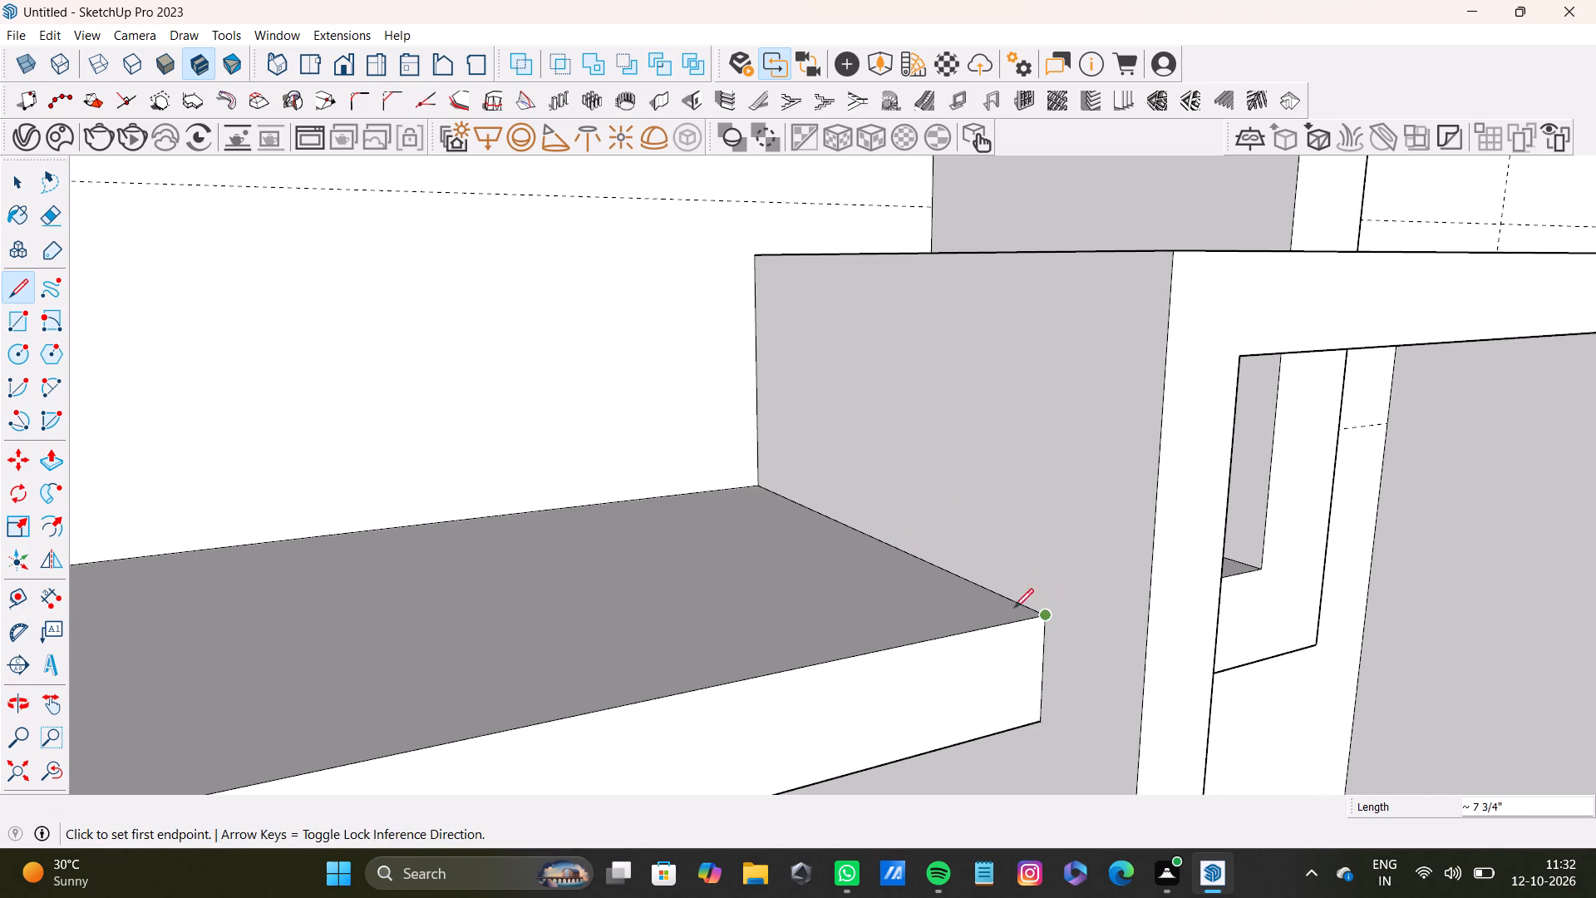
pyautogui.press('space')
# Draw the missing edge line where the inner face of the third box's side board meets the top of the fourth box.
pyautogui.scroll(-7, 978, 604)
pyautogui.moveTo(864, 614); pyautogui.dragTo(808, 697, button='middle')
pyautogui.scroll(-1, 806, 703)
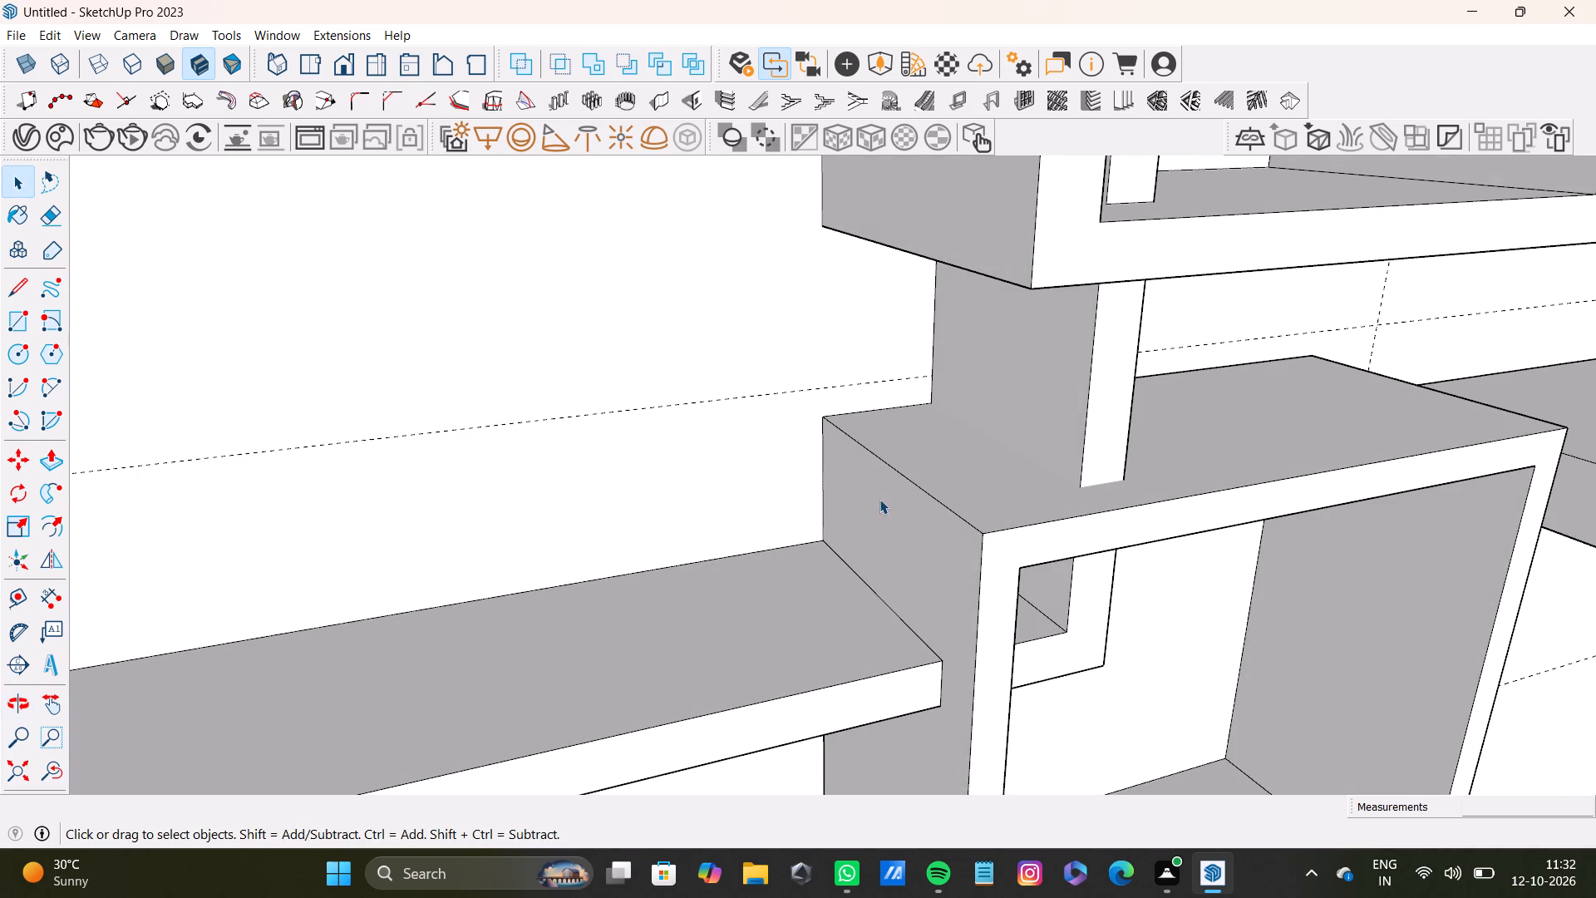
pyautogui.press('l')
pyautogui.scroll(6, 908, 454)
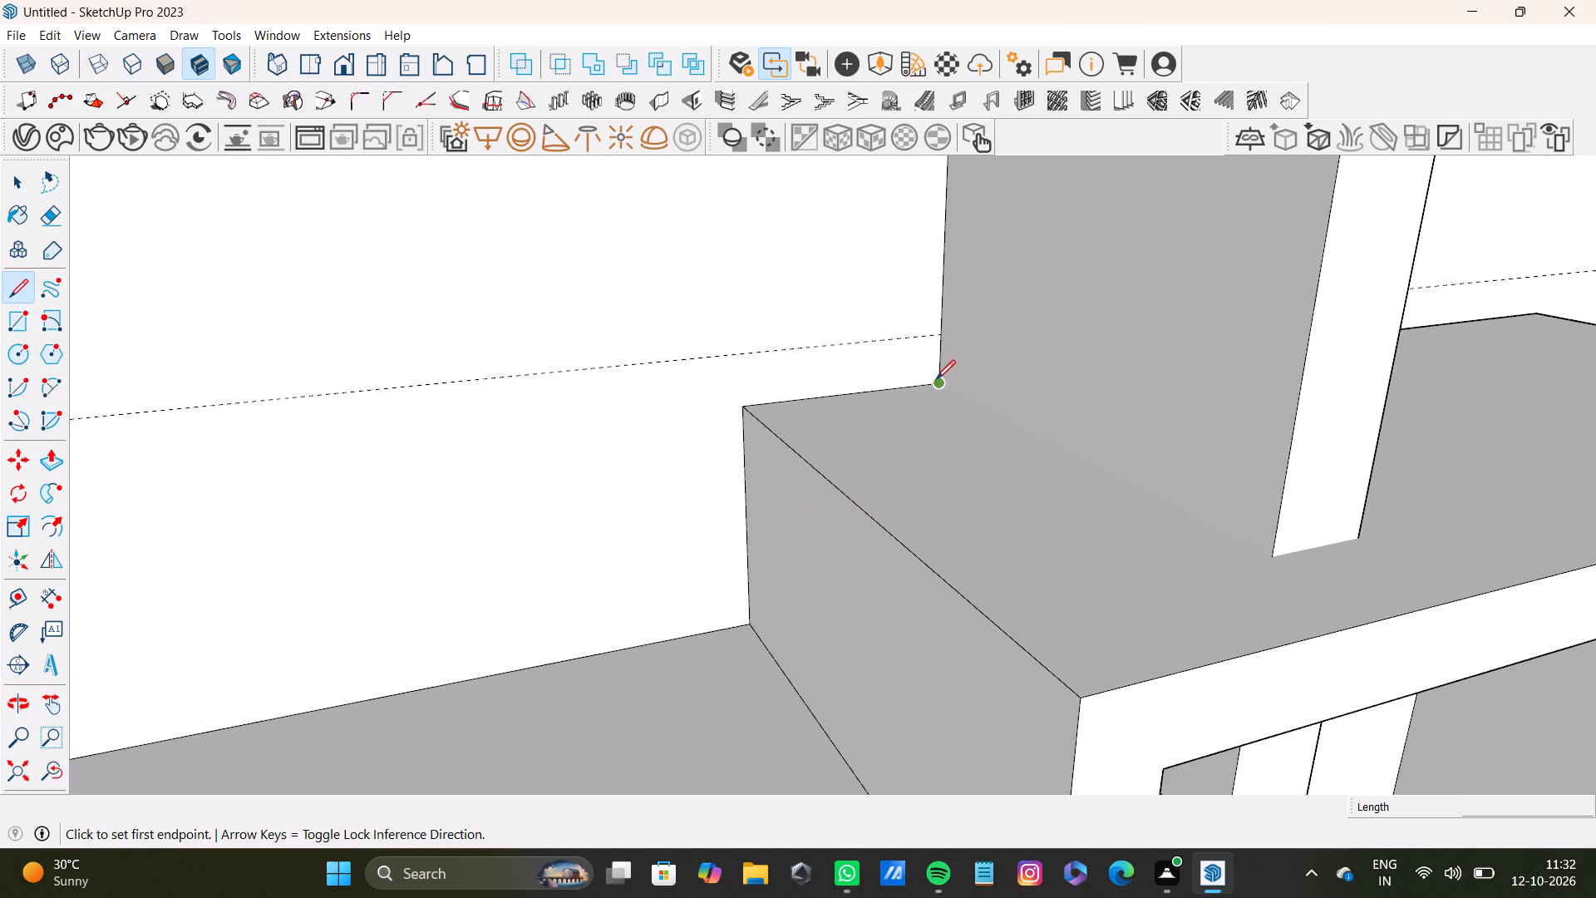
pyautogui.click(936, 379)
pyautogui.click(1271, 563)
pyautogui.press('space')
# Draw the short missing edge line where the front of the third box's side board meets the top of the fourth box.
pyautogui.scroll(-9, 1098, 546)
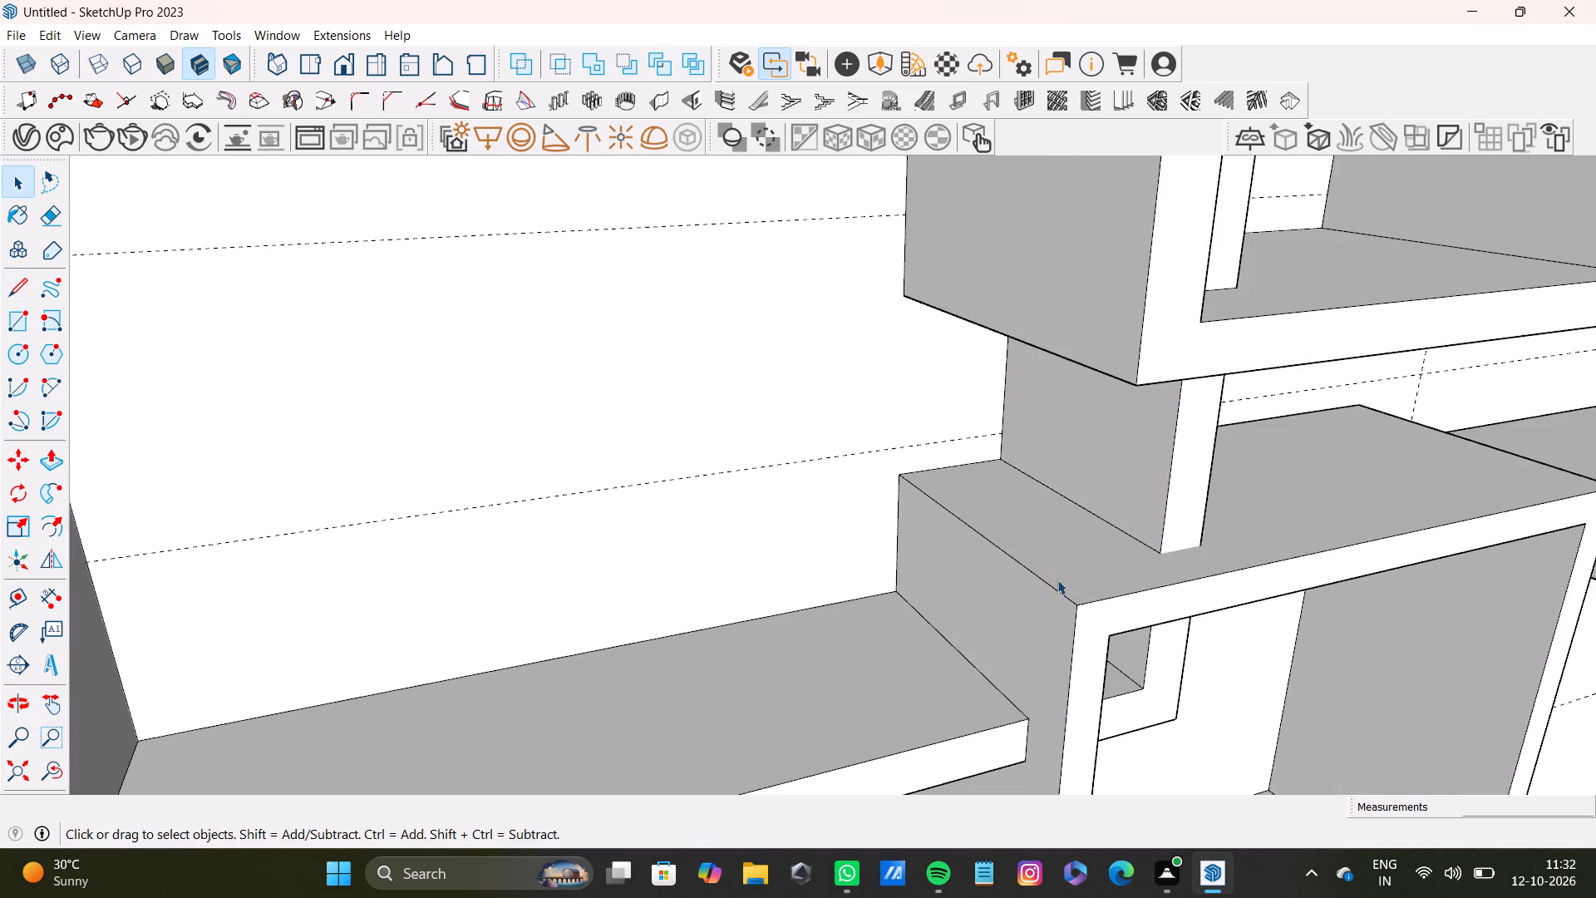
pyautogui.moveTo(1061, 589); pyautogui.dragTo(1098, 589, button='middle')
pyautogui.press('l')
pyautogui.scroll(8, 1133, 572)
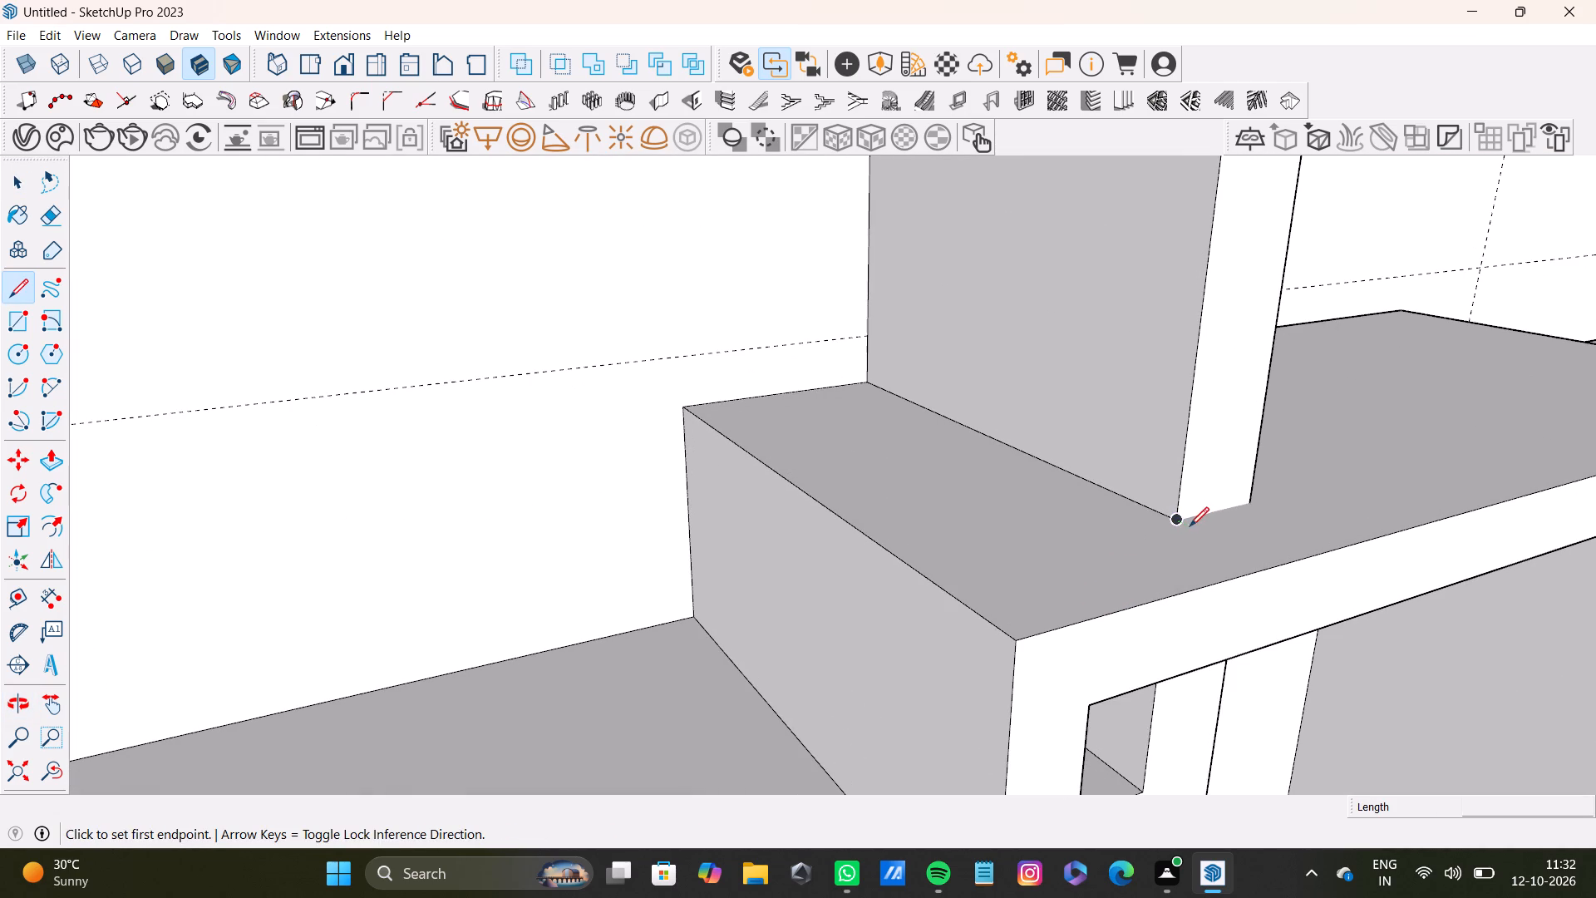
pyautogui.click(1174, 519)
pyautogui.click(1254, 501)
pyautogui.press('space')
# Draw the edge line, about 7 3/4" long, where the upper face of the third box's top board meets the second box's outer side.
pyautogui.scroll(-12, 1095, 522)
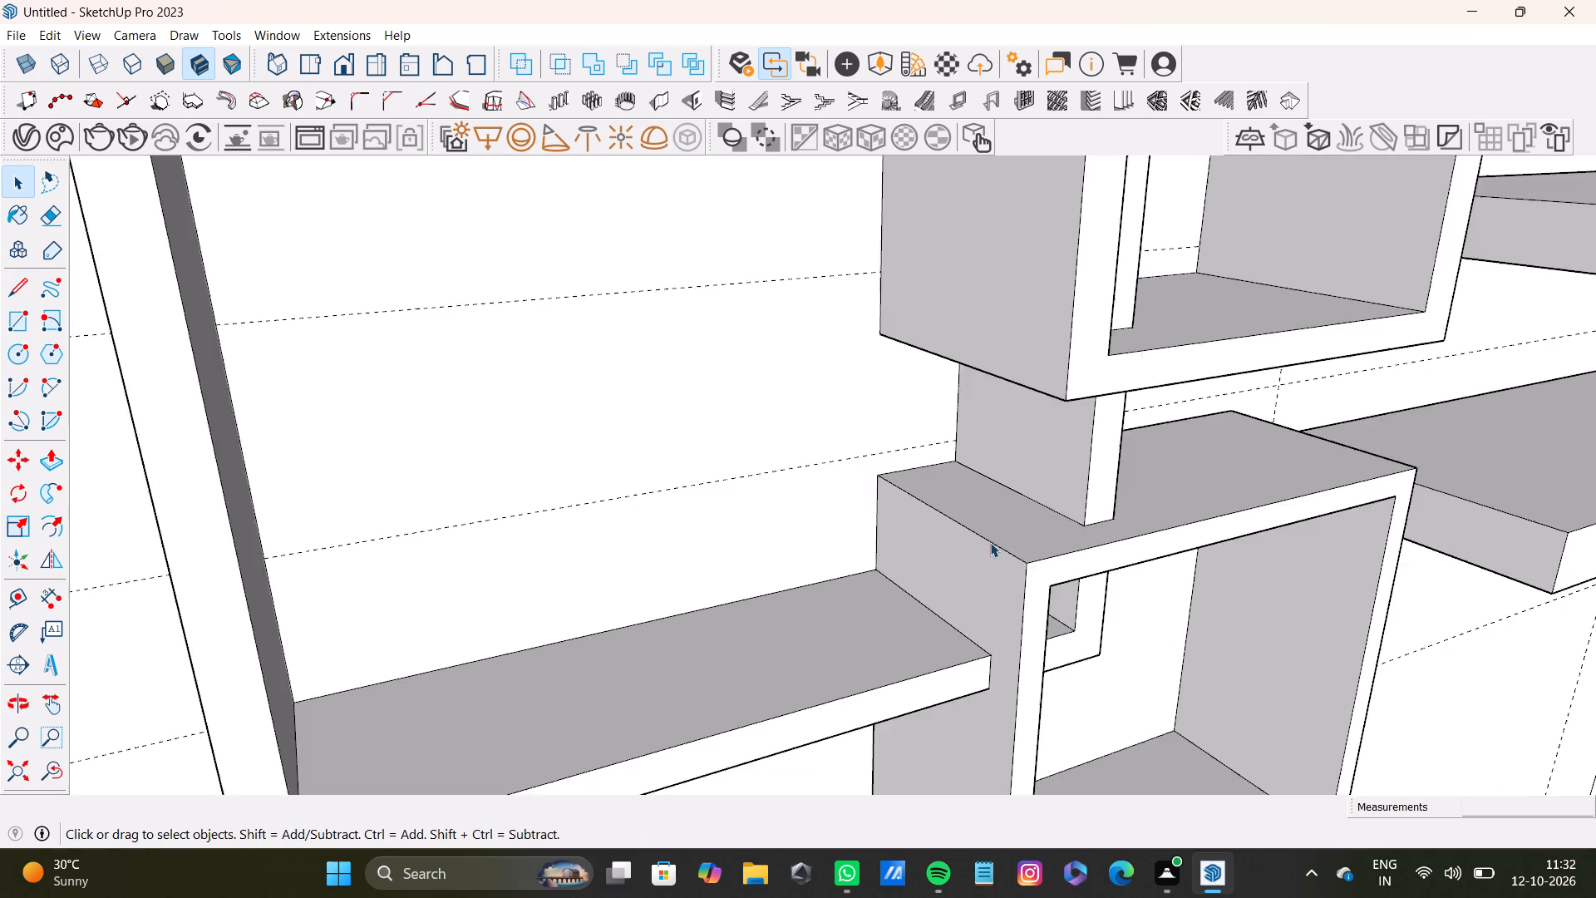
pyautogui.scroll(-4, 990, 542)
pyautogui.moveTo(992, 573); pyautogui.dragTo(815, 569, button='middle')
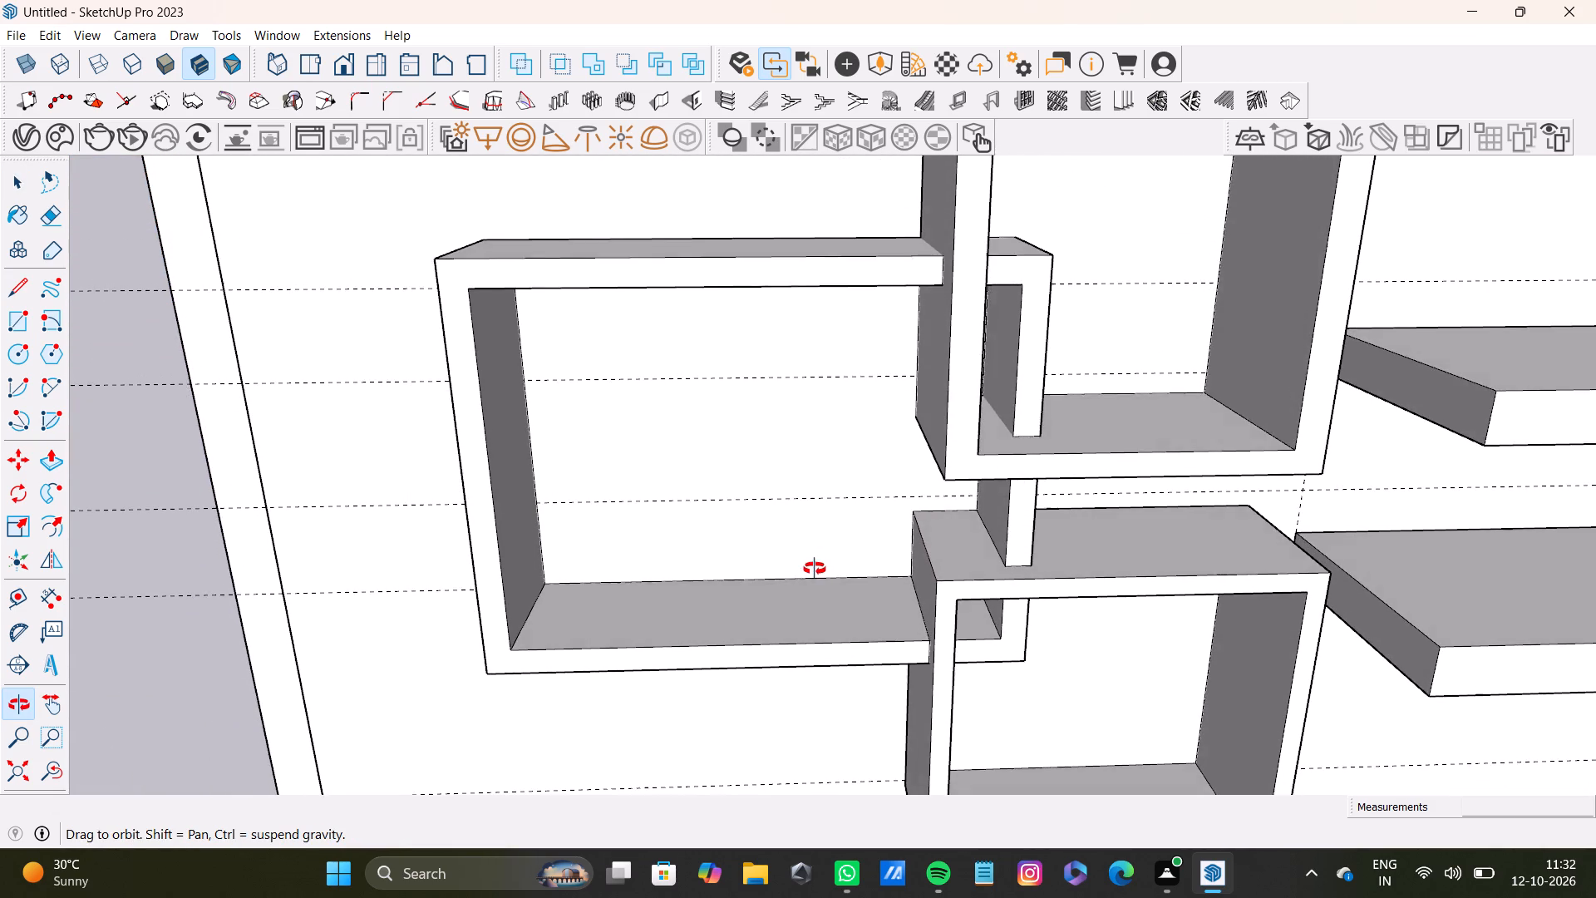
pyautogui.moveTo(815, 569); pyautogui.dragTo(1163, 683, button='middle')
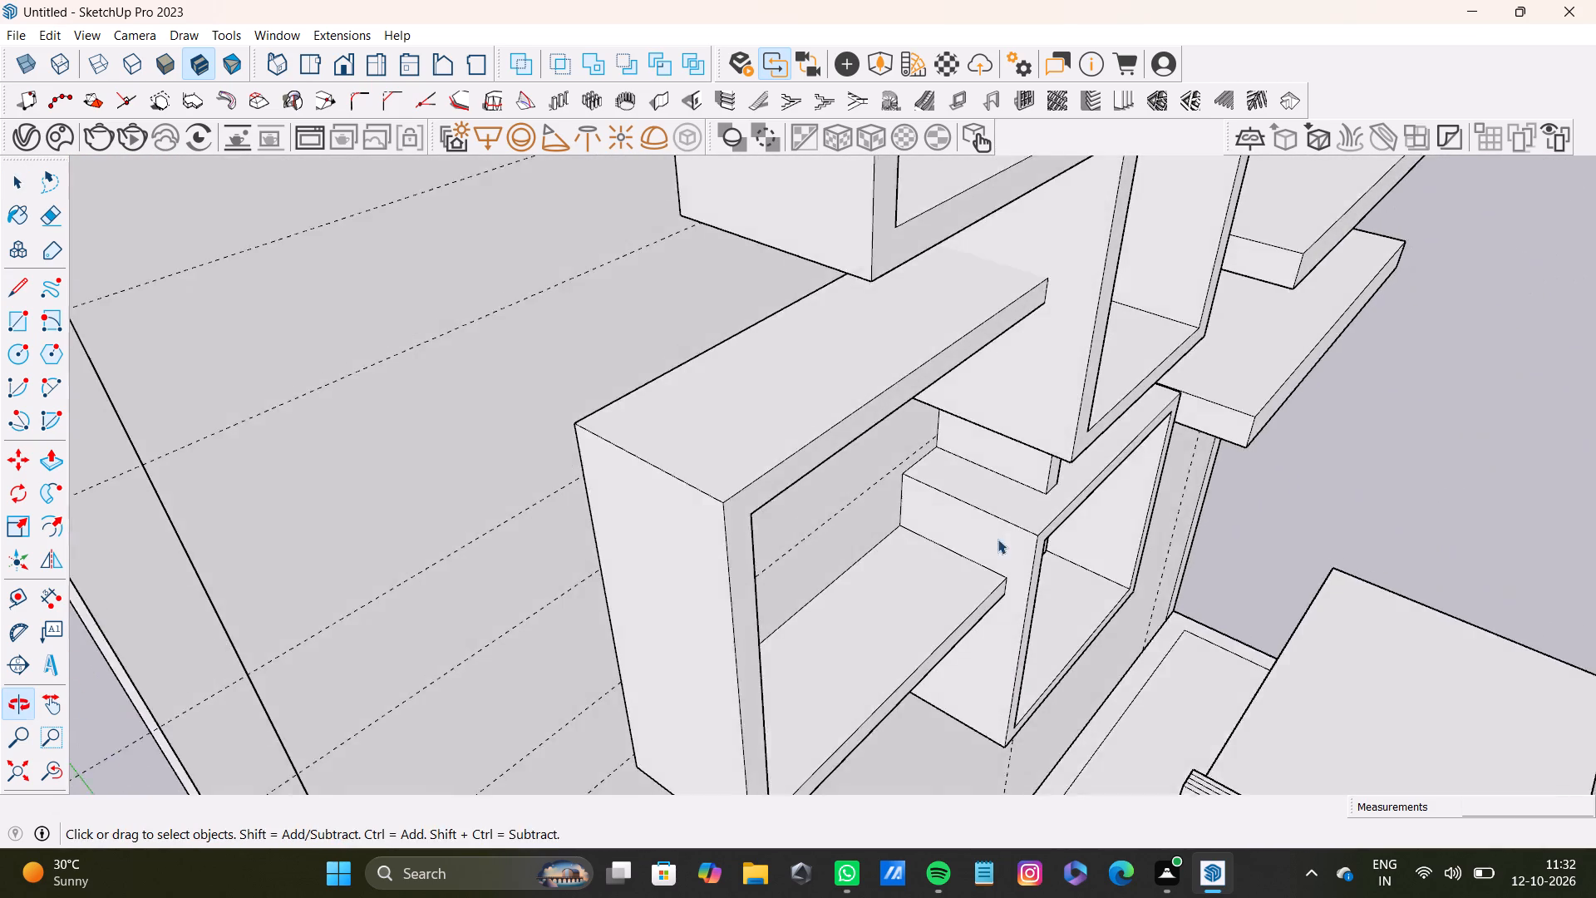
pyautogui.scroll(-4, 922, 443)
pyautogui.keyDown('shift'); pyautogui.moveTo(915, 426); pyautogui.dragTo(814, 498, button='middle'); pyautogui.keyUp('shift')
pyautogui.press('l')
pyautogui.scroll(5, 878, 400)
pyautogui.moveTo(886, 399); pyautogui.dragTo(768, 266, button='middle')
pyautogui.scroll(4, 766, 373)
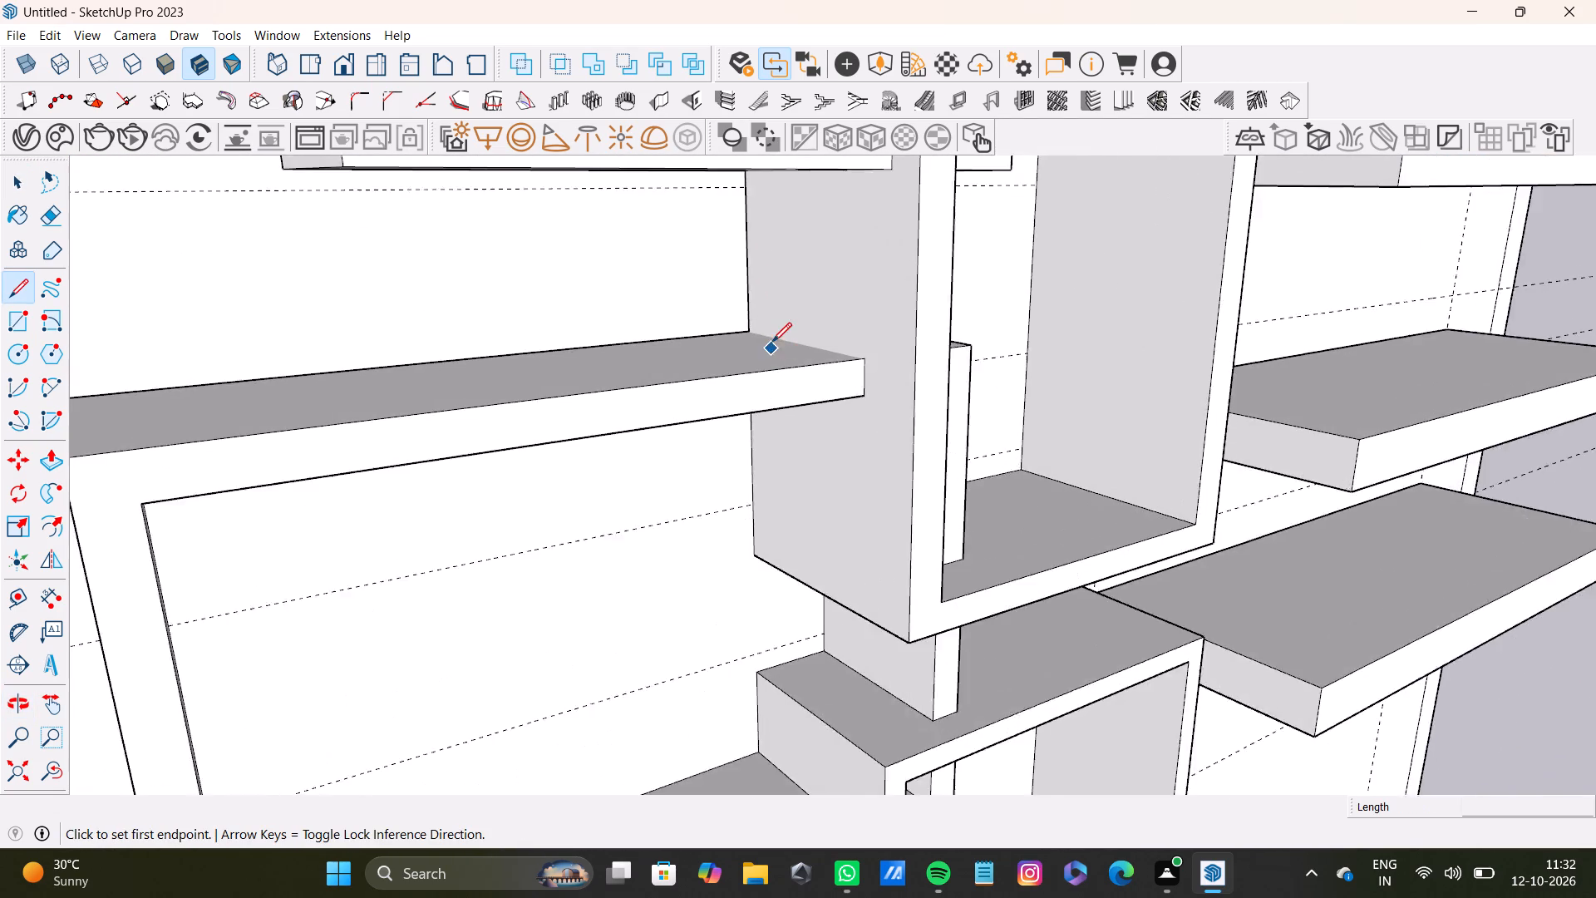
pyautogui.scroll(6, 772, 342)
pyautogui.click(731, 322)
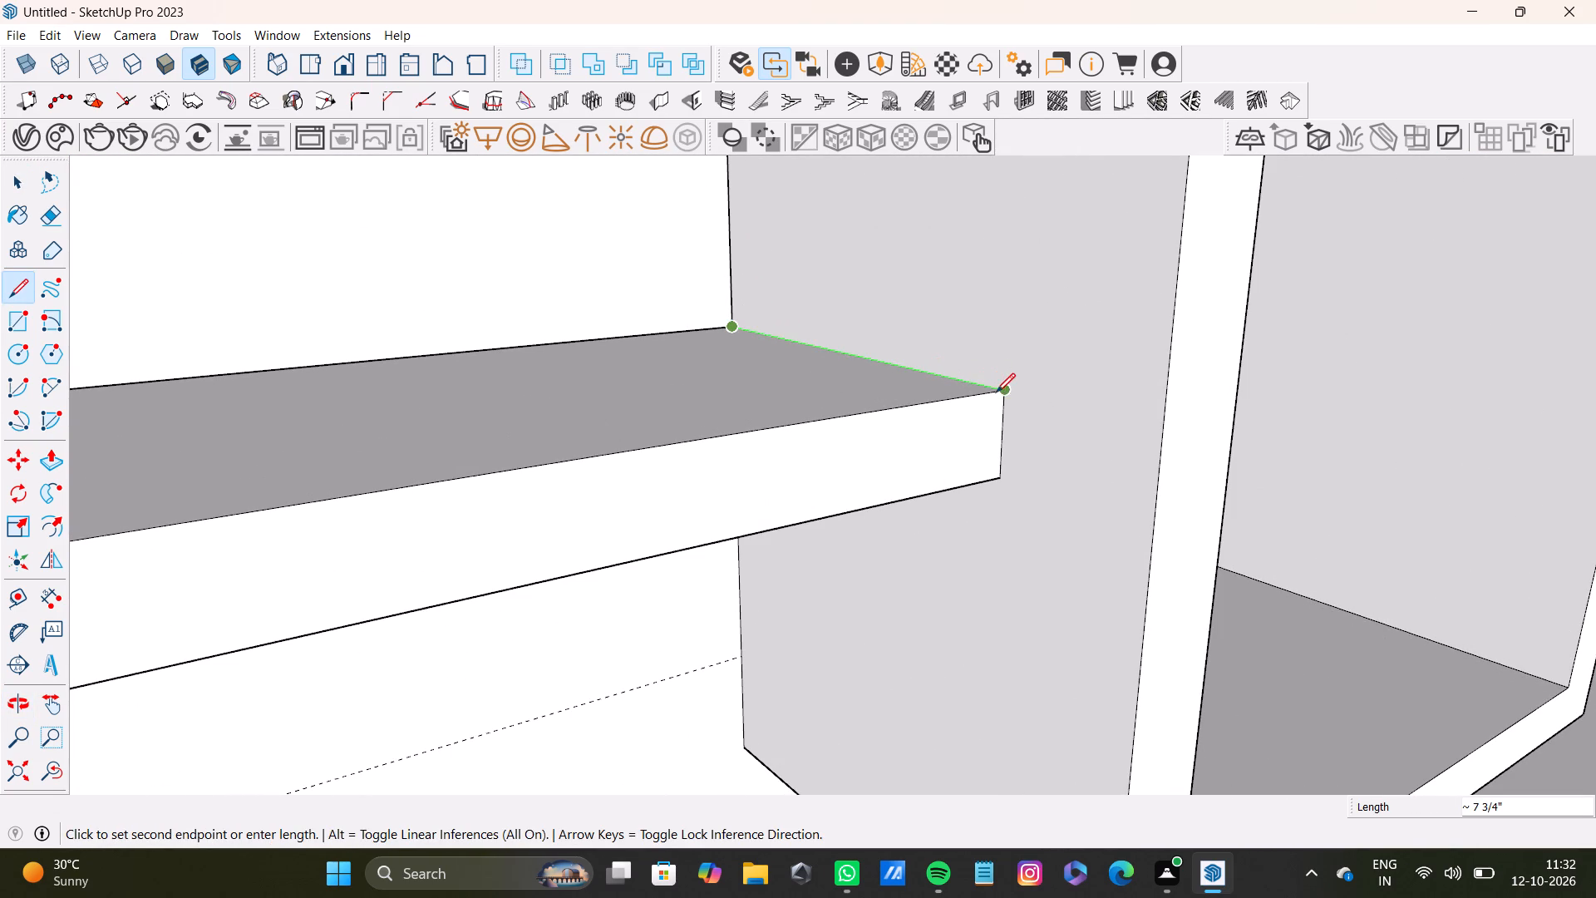
pyautogui.click(997, 392)
# Draw the edge line inside the second box where the upper face of the third box's top board meets its side board.
pyautogui.scroll(-8, 934, 398)
pyautogui.moveTo(959, 459); pyautogui.dragTo(463, 511, button='middle')
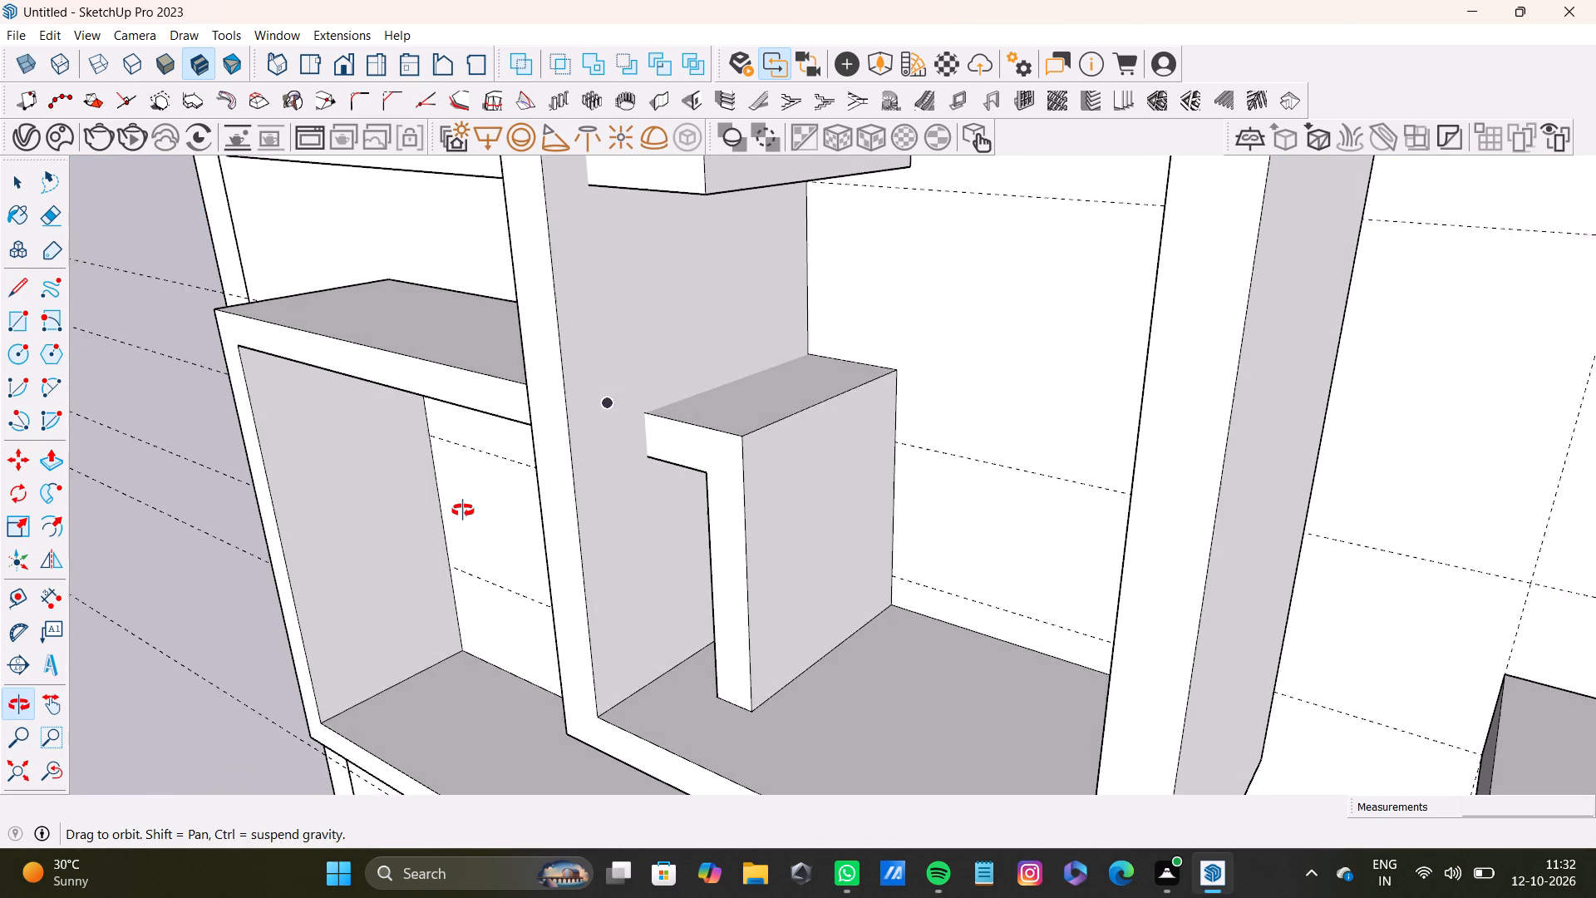
pyautogui.moveTo(463, 511); pyautogui.dragTo(463, 517, button='middle')
pyautogui.press('l')
pyautogui.scroll(7, 624, 431)
pyautogui.click(657, 411)
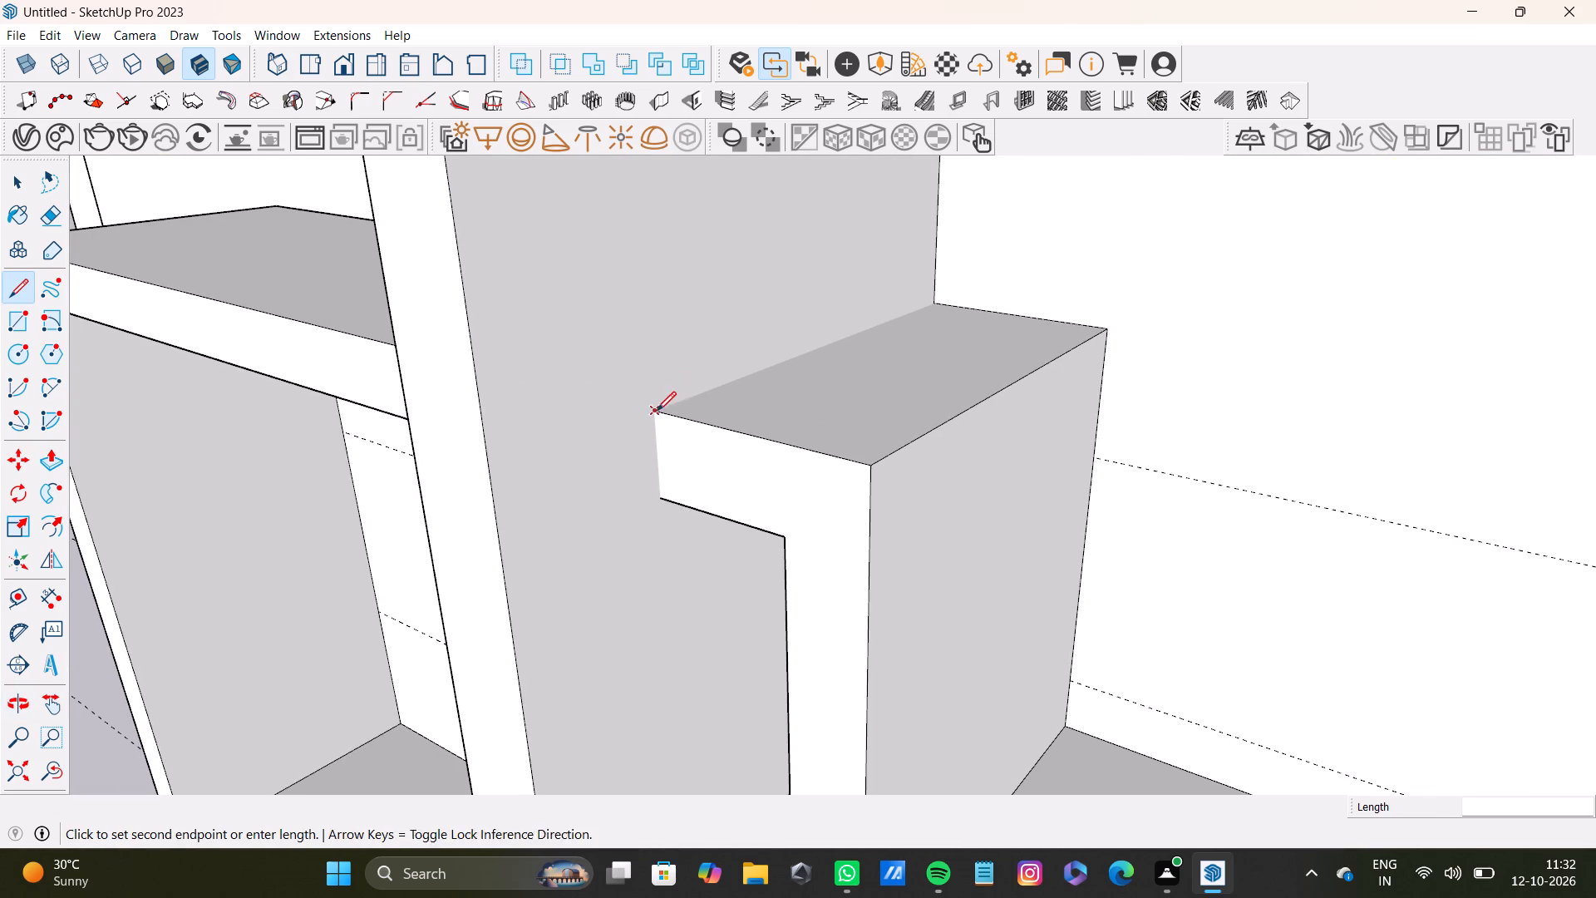
pyautogui.click(936, 302)
pyautogui.press('space')
# Draw the short vertical edge inside the second box where the front of the third box's top board meets its side board.
pyautogui.scroll(-5, 925, 377)
pyautogui.moveTo(891, 397); pyautogui.dragTo(1109, 351, button='middle')
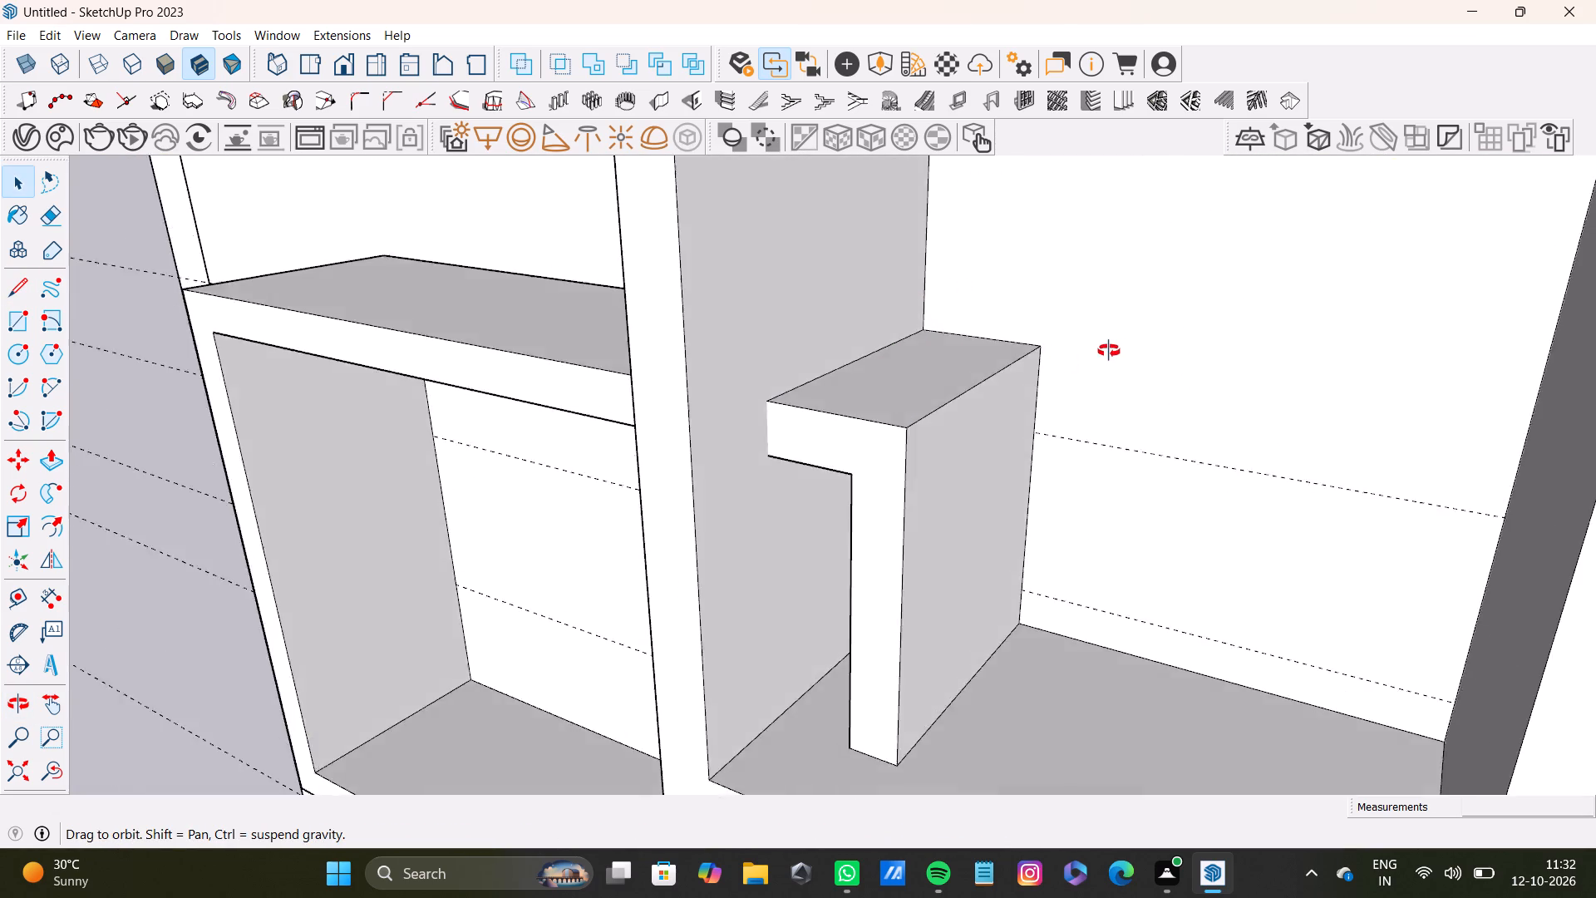
pyautogui.moveTo(1109, 351); pyautogui.dragTo(978, 304, button='middle')
pyautogui.press('l')
pyautogui.scroll(3, 789, 368)
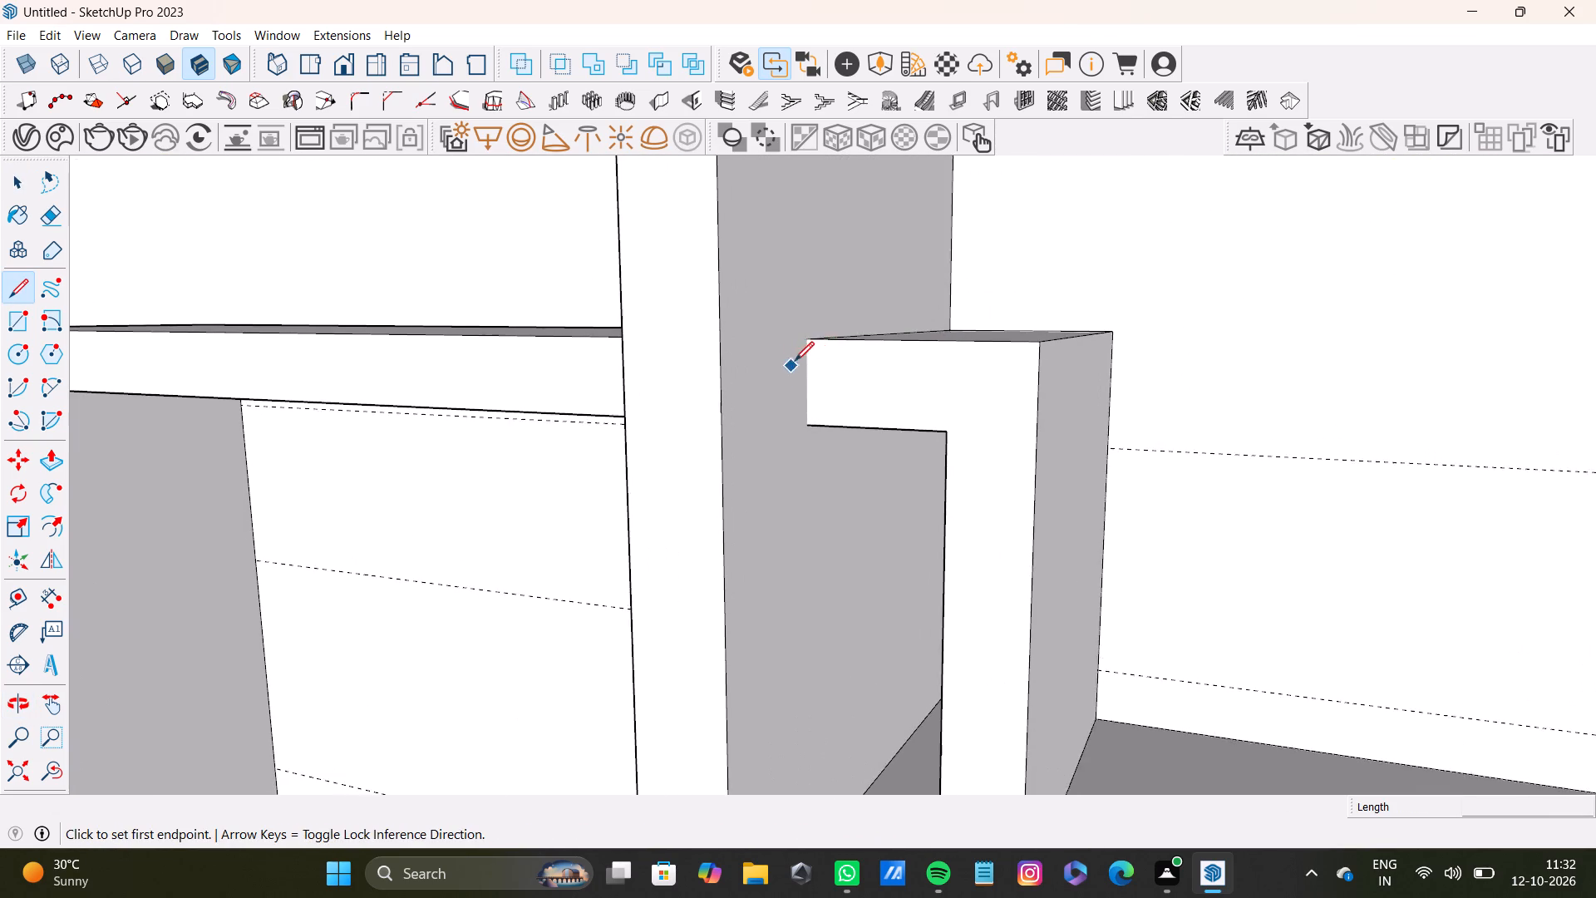
pyautogui.scroll(3, 795, 361)
pyautogui.click(805, 338)
pyautogui.click(800, 439)
pyautogui.press('space')
# Draw the edge line inside the second box where the upper face of the first box's bottom board meets its side board.
pyautogui.scroll(-4, 795, 427)
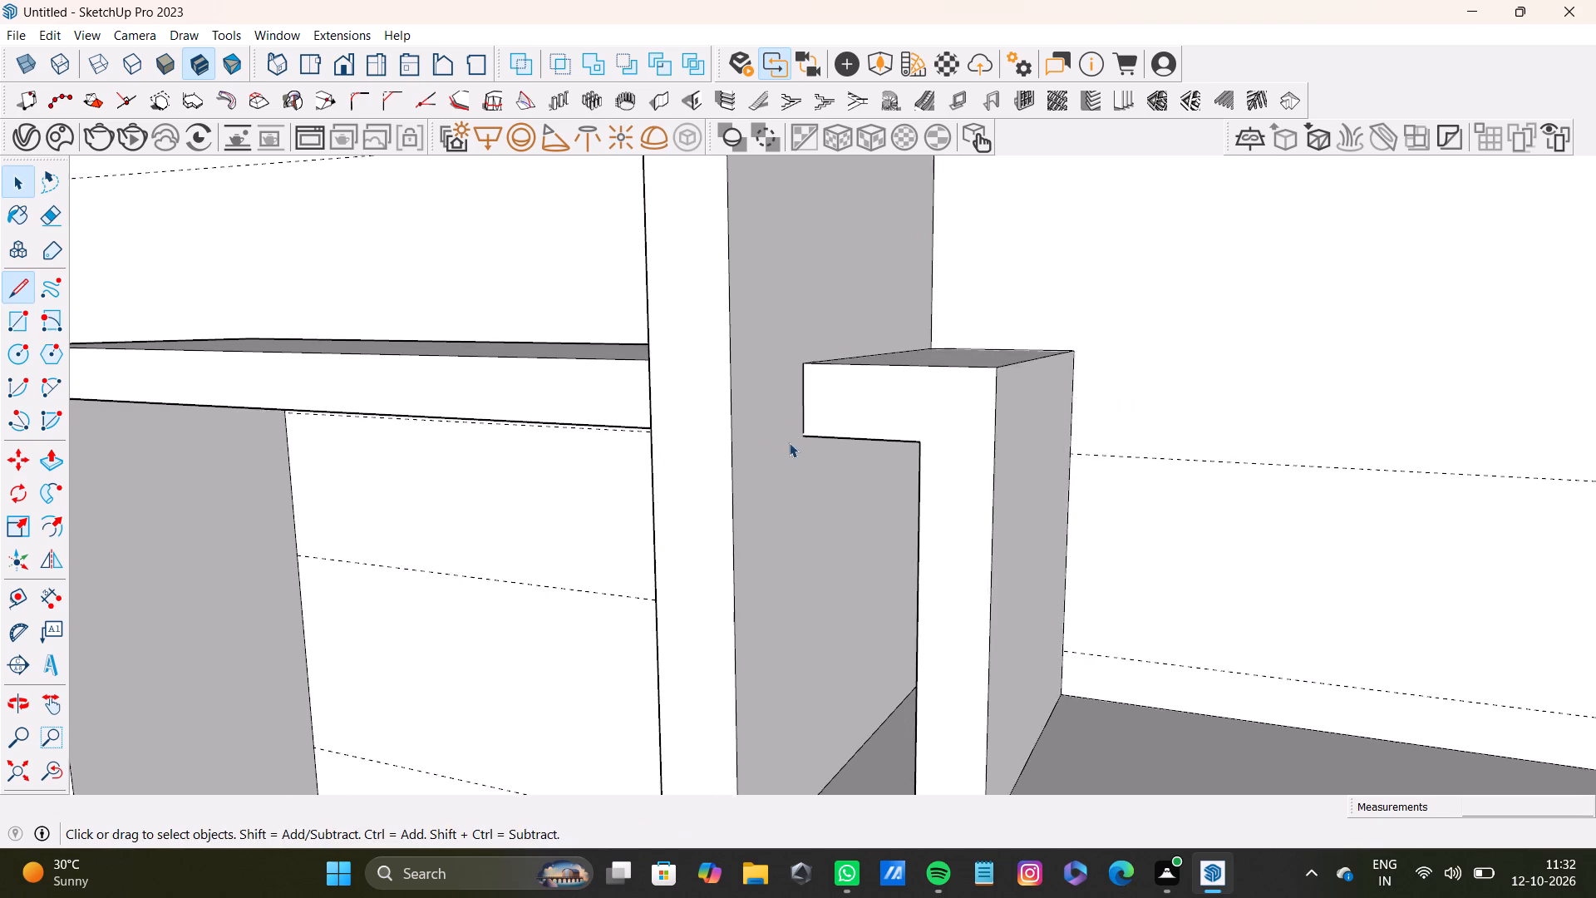
pyautogui.moveTo(789, 442); pyautogui.dragTo(994, 475, button='middle')
pyautogui.scroll(-15, 990, 476)
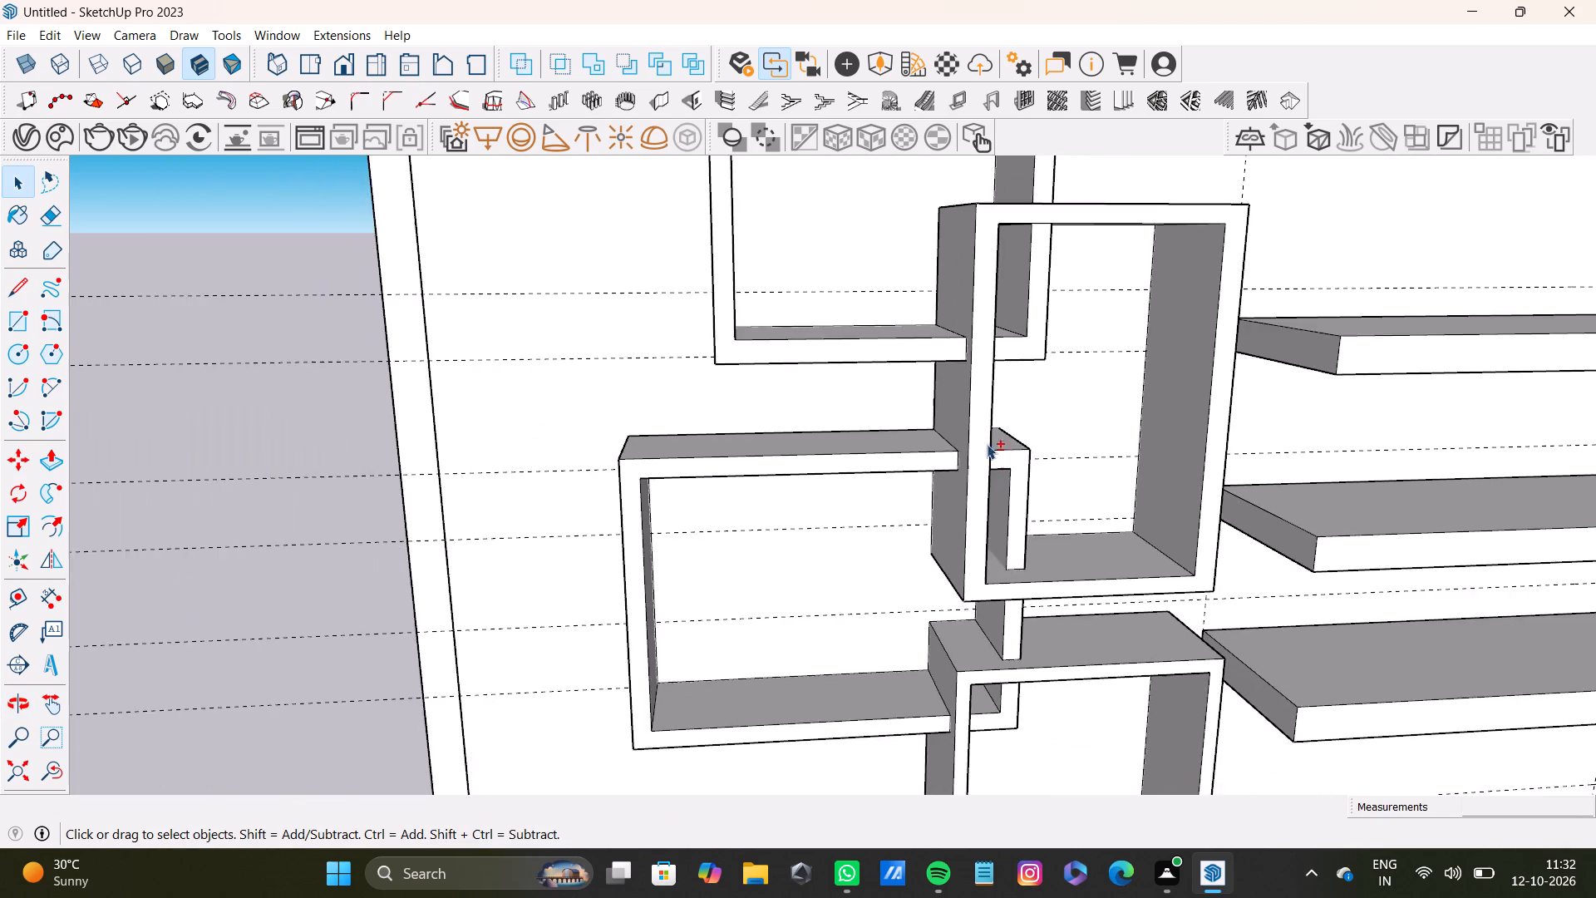
pyautogui.keyDown('shift'); pyautogui.scroll(1, 990, 420); pyautogui.keyUp('shift')
pyautogui.keyDown('shift'); pyautogui.moveTo(990, 420); pyautogui.dragTo(879, 606, button='middle'); pyautogui.keyUp('shift')
pyautogui.keyDown('shift'); pyautogui.scroll(-5, 819, 501); pyautogui.keyUp('shift')
pyautogui.keyDown('shift'); pyautogui.moveTo(845, 426); pyautogui.dragTo(795, 470, button='middle'); pyautogui.keyUp('shift')
pyautogui.scroll(8, 819, 476)
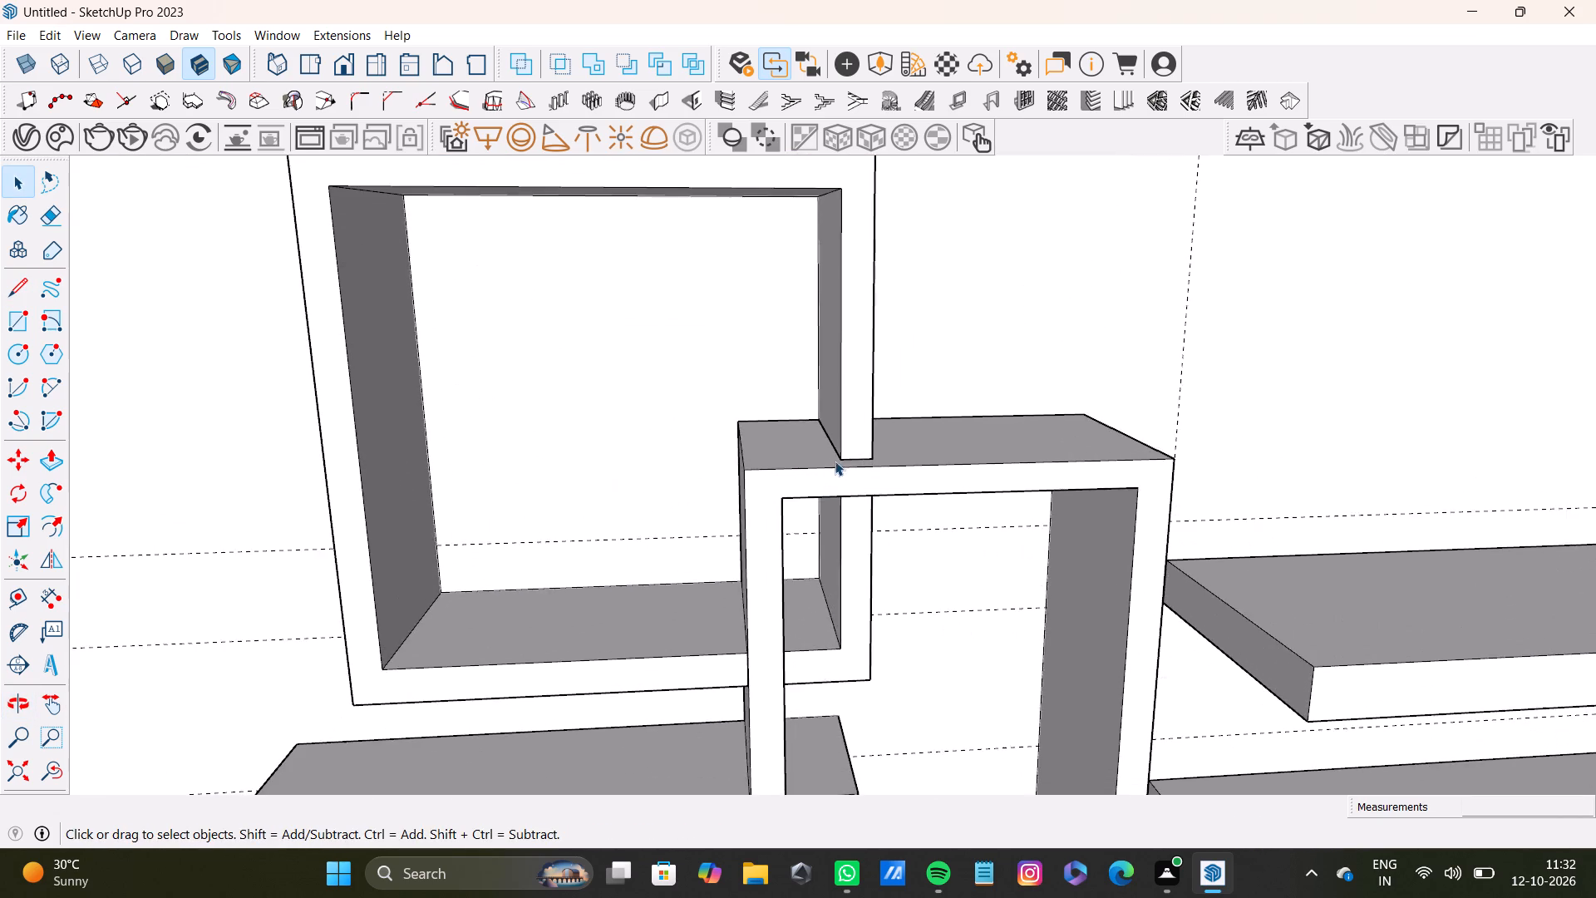
pyautogui.moveTo(835, 461); pyautogui.dragTo(610, 445, button='middle')
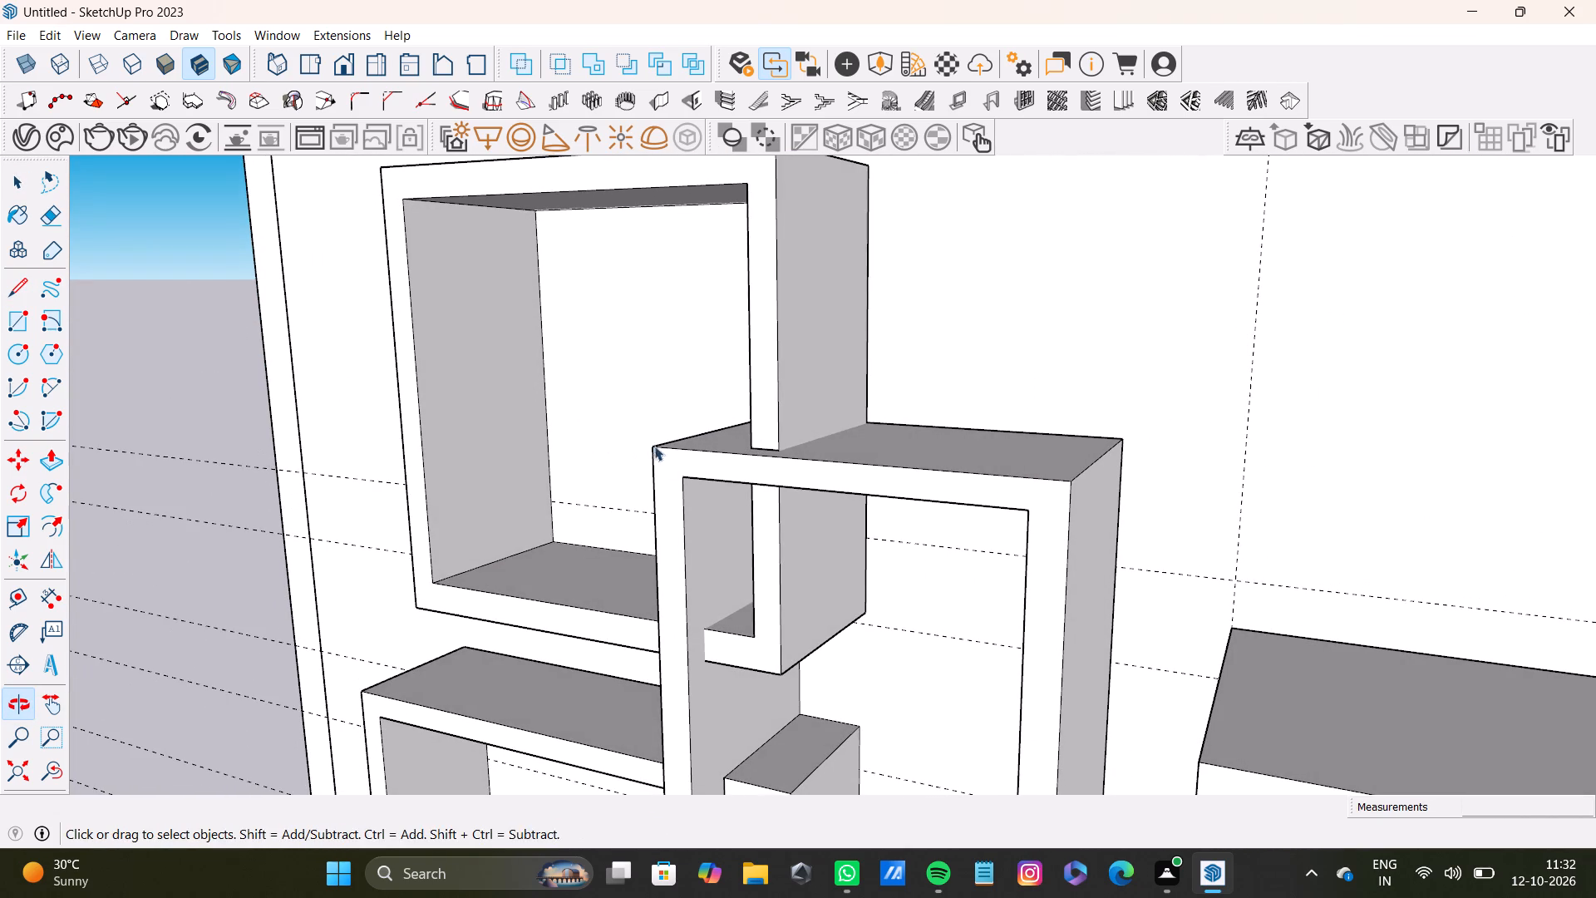
pyautogui.press('l')
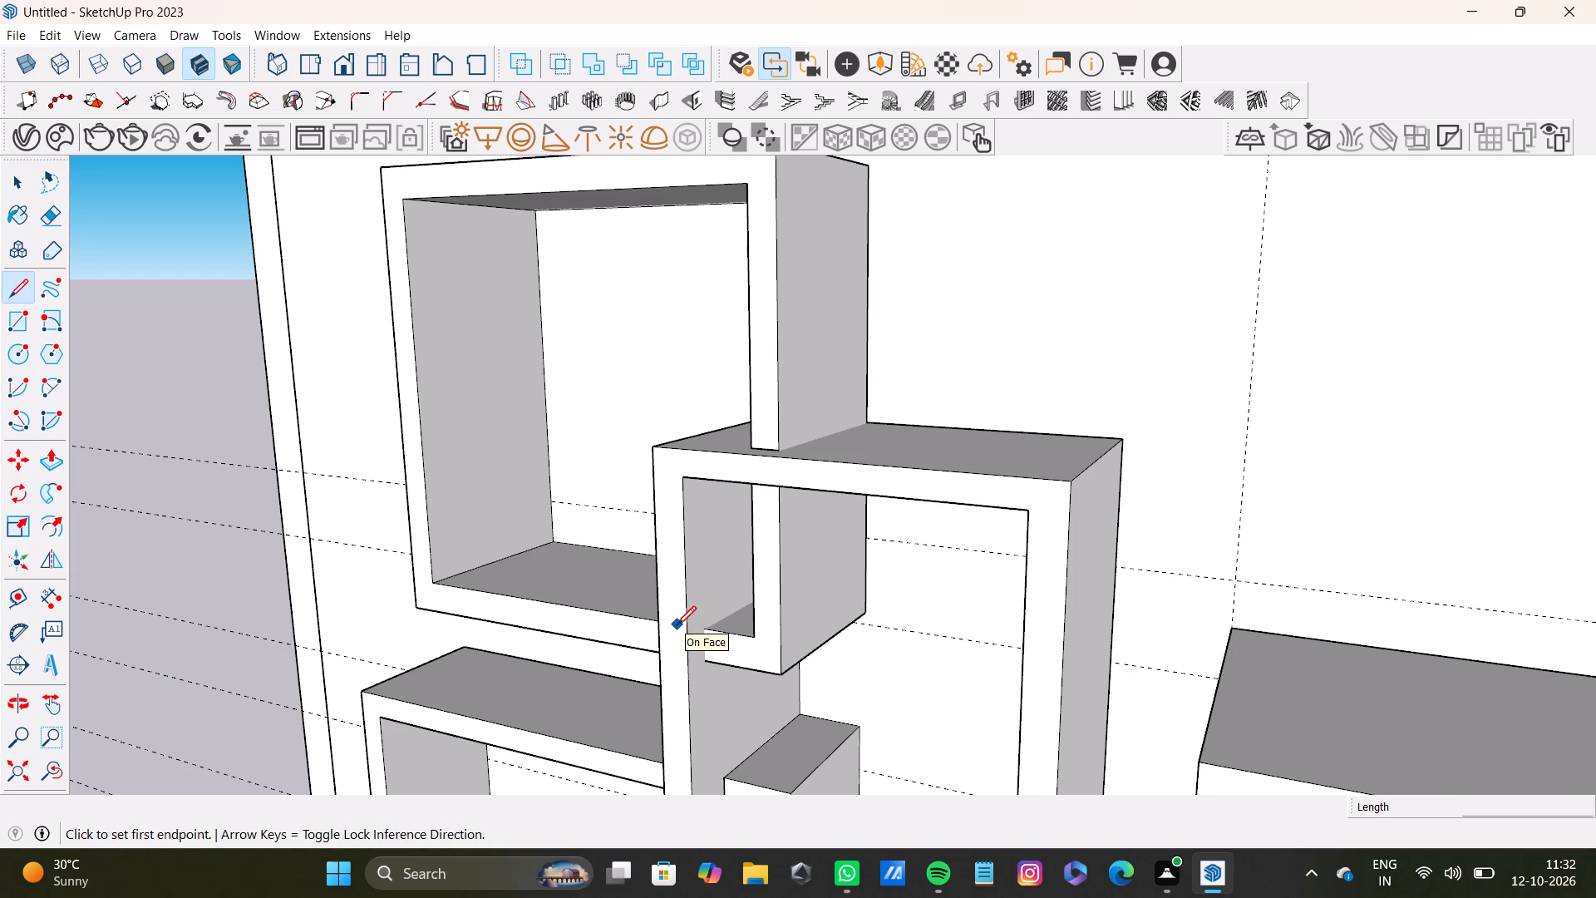
pyautogui.scroll(11, 710, 669)
pyautogui.moveTo(719, 620); pyautogui.dragTo(774, 624, button='middle')
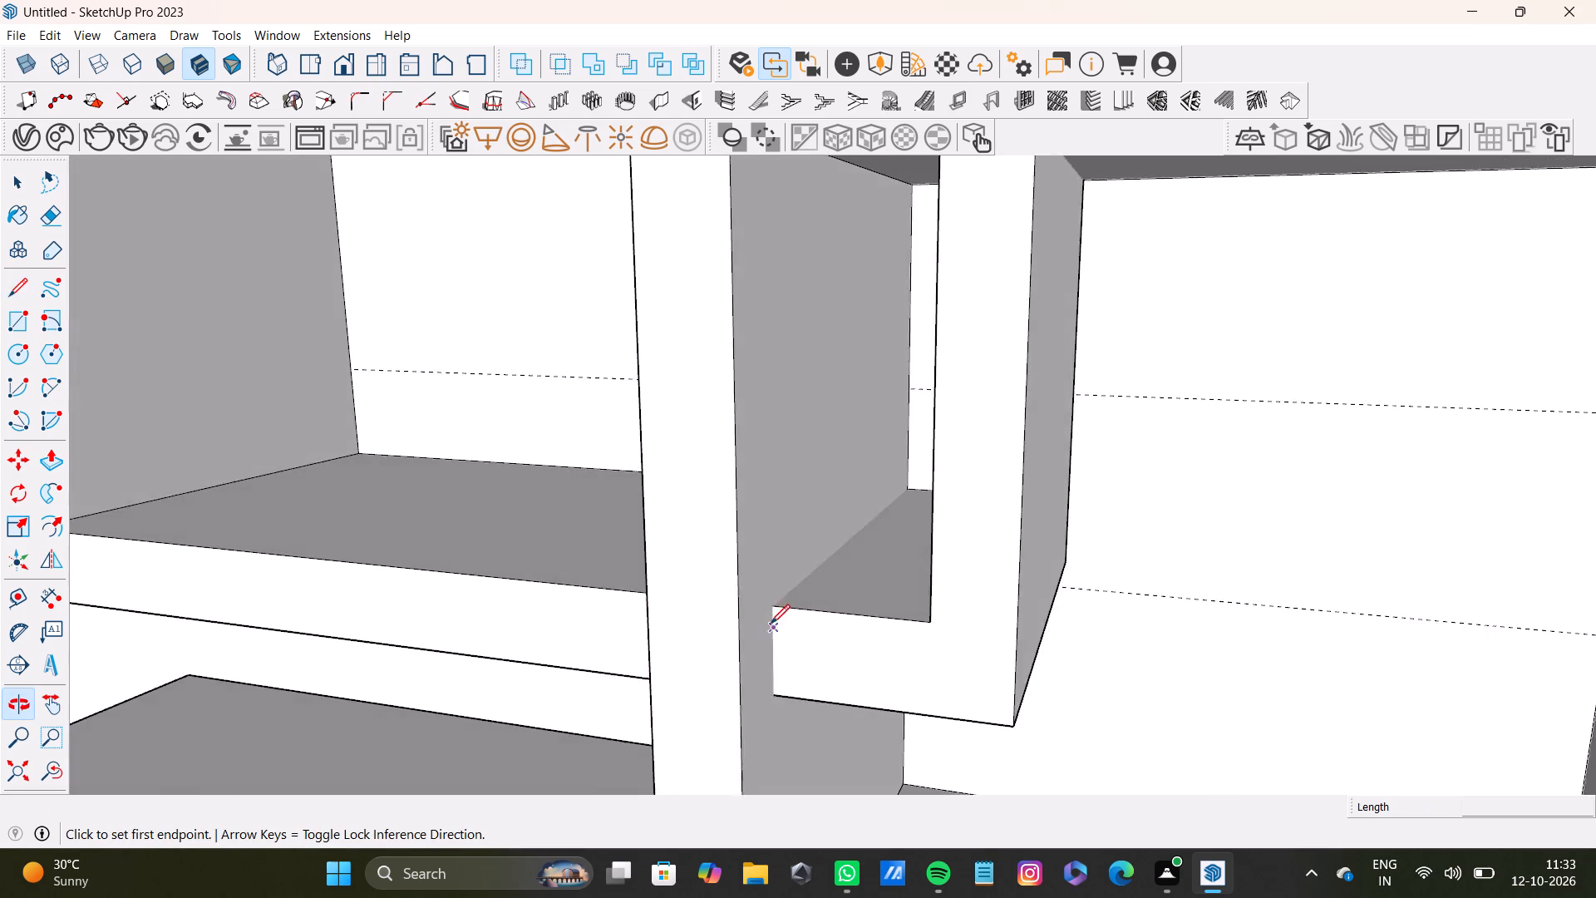
pyautogui.scroll(4, 770, 617)
pyautogui.moveTo(776, 601); pyautogui.dragTo(776, 592)
pyautogui.click(958, 450)
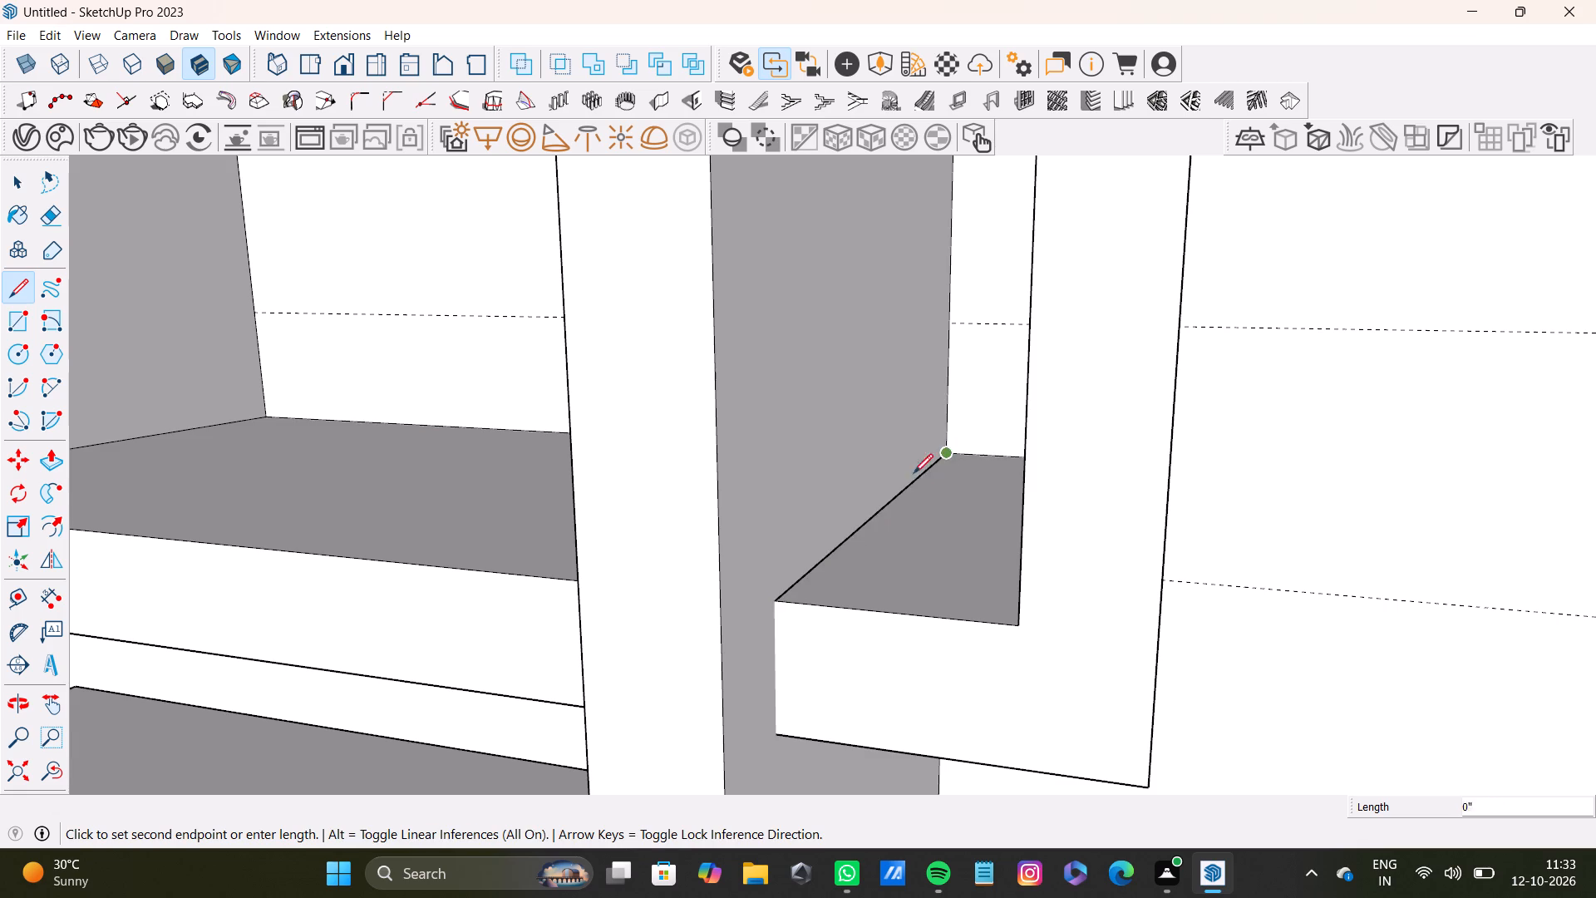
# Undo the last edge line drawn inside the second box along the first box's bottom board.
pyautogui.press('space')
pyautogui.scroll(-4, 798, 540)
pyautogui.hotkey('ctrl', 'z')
# Redraw the edge line inside the second box where the upper face of the first box's bottom board meets its side board.
pyautogui.press('l')
pyautogui.scroll(2, 855, 544)
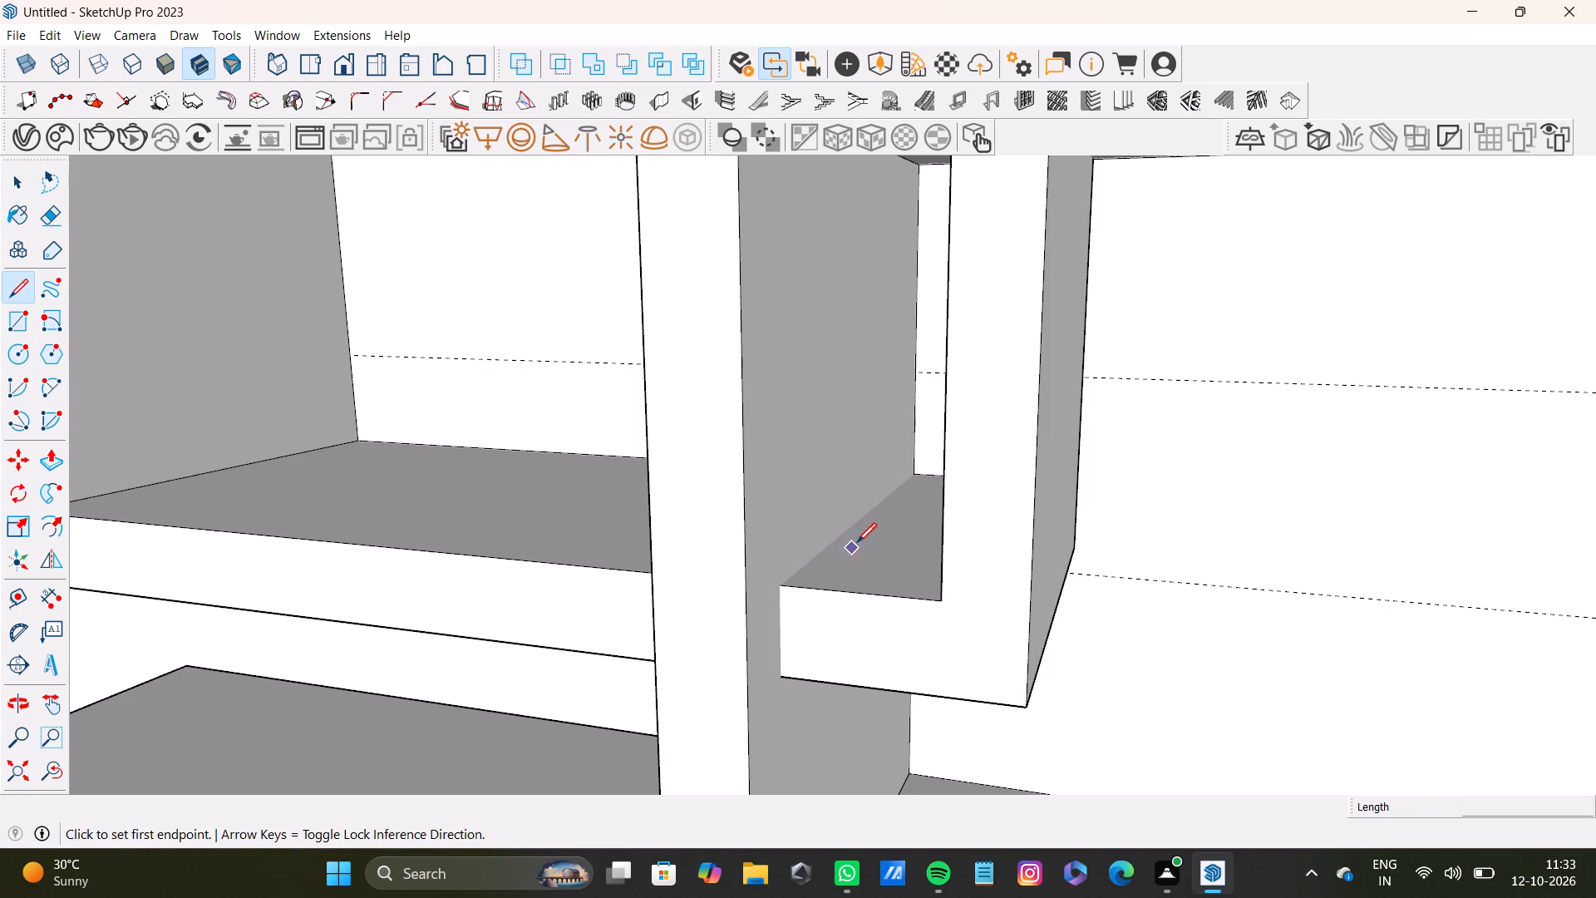
pyautogui.scroll(2, 857, 542)
pyautogui.moveTo(872, 534); pyautogui.dragTo(909, 530, button='middle')
pyautogui.click(927, 449)
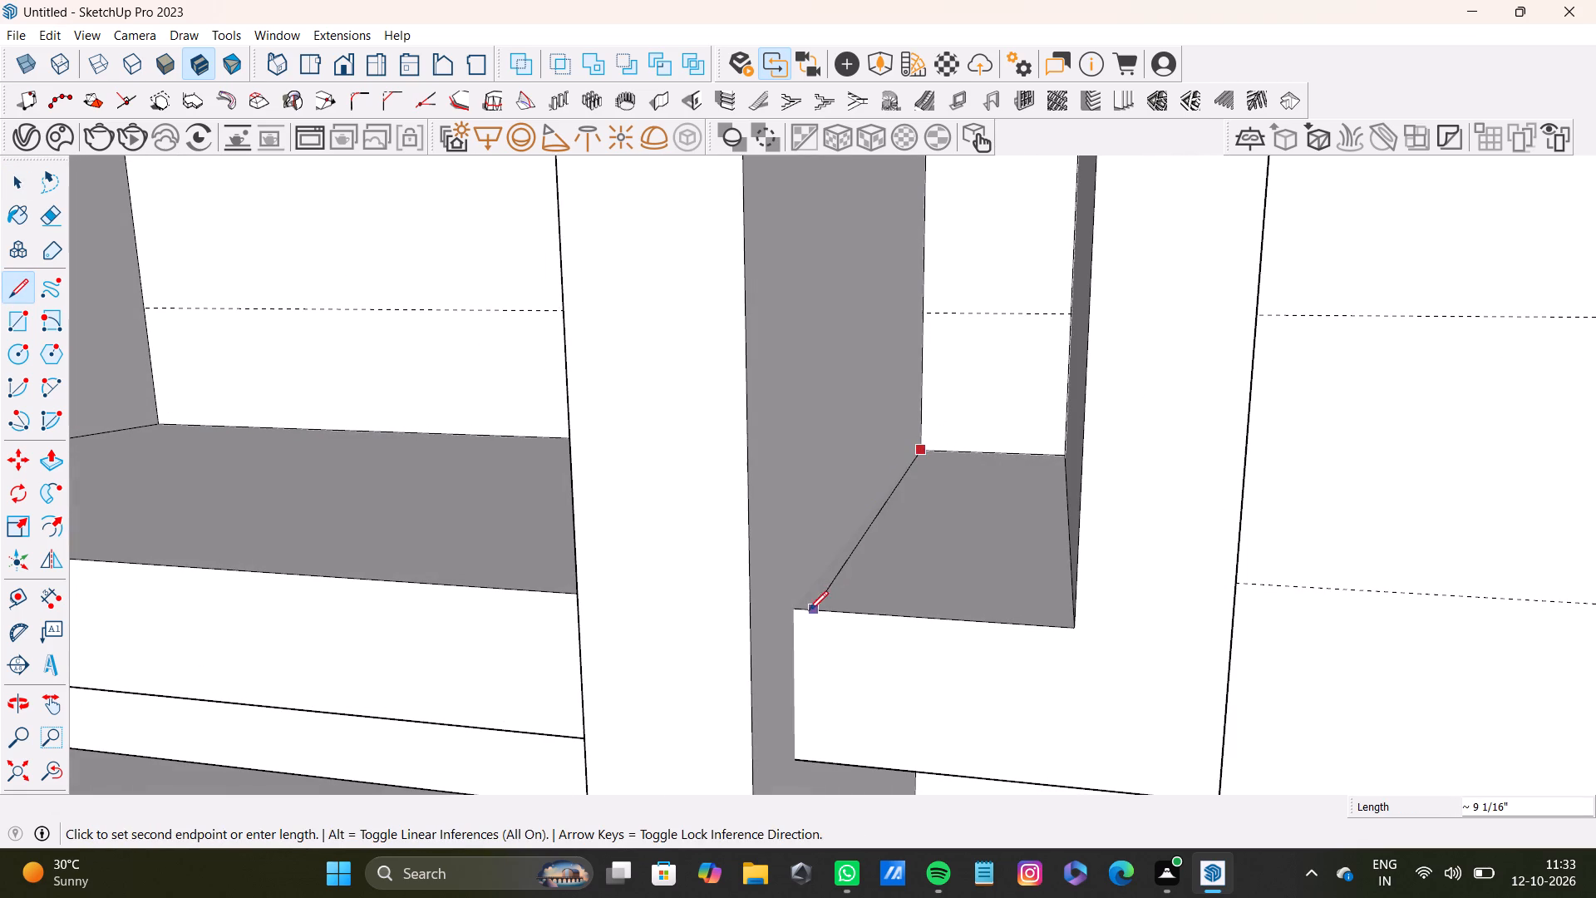
pyautogui.click(800, 604)
pyautogui.press('space')
pyautogui.scroll(-5, 802, 602)
# Draw the edge line inside the fourth box where the upper face of the third box's bottom board meets its side board.
pyautogui.moveTo(841, 624); pyautogui.dragTo(821, 787, button='middle')
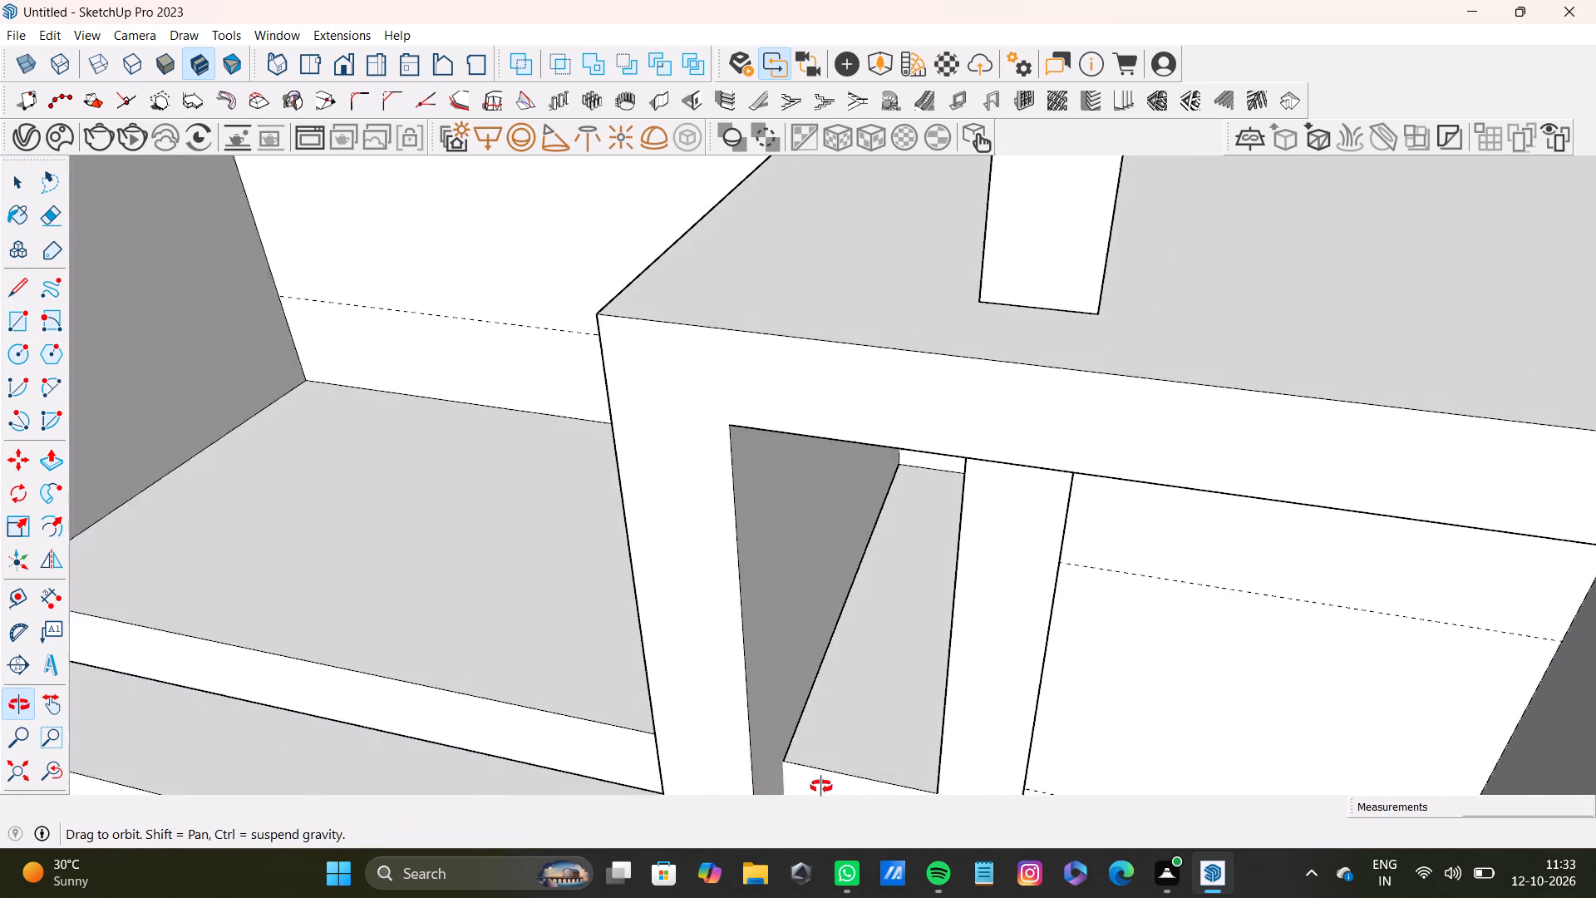
pyautogui.moveTo(821, 787); pyautogui.dragTo(1066, 716, button='middle')
pyautogui.scroll(-7, 1005, 704)
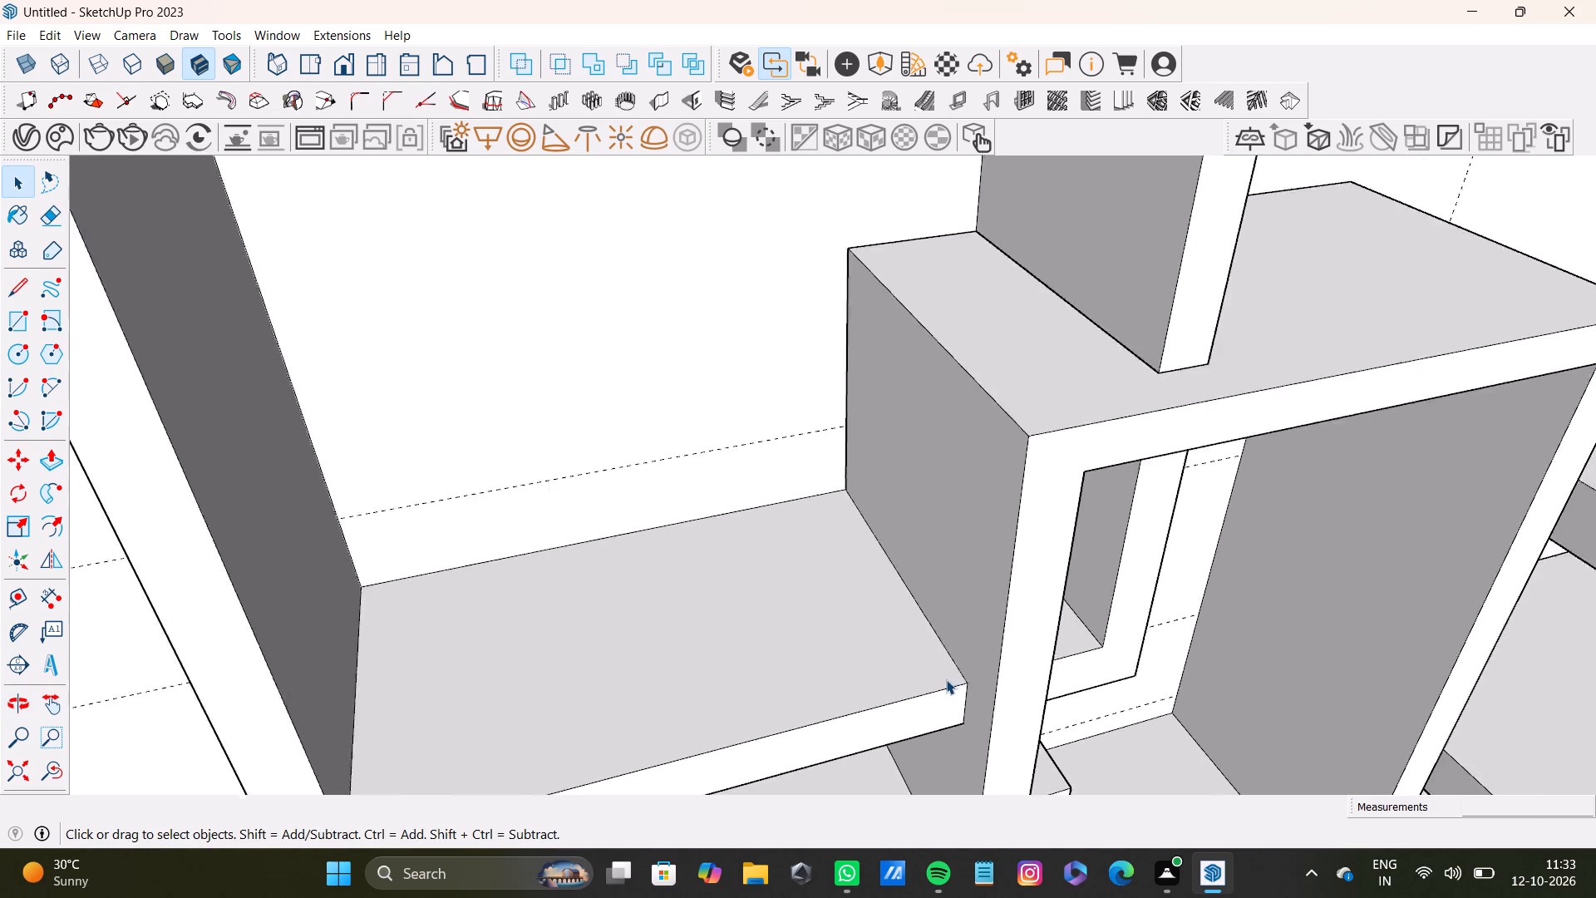
pyautogui.scroll(-2, 946, 679)
pyautogui.moveTo(967, 672); pyautogui.dragTo(838, 552, button='middle')
pyautogui.scroll(-5, 864, 533)
pyautogui.keyDown('shift'); pyautogui.moveTo(897, 735); pyautogui.dragTo(881, 505, button='middle'); pyautogui.keyUp('shift')
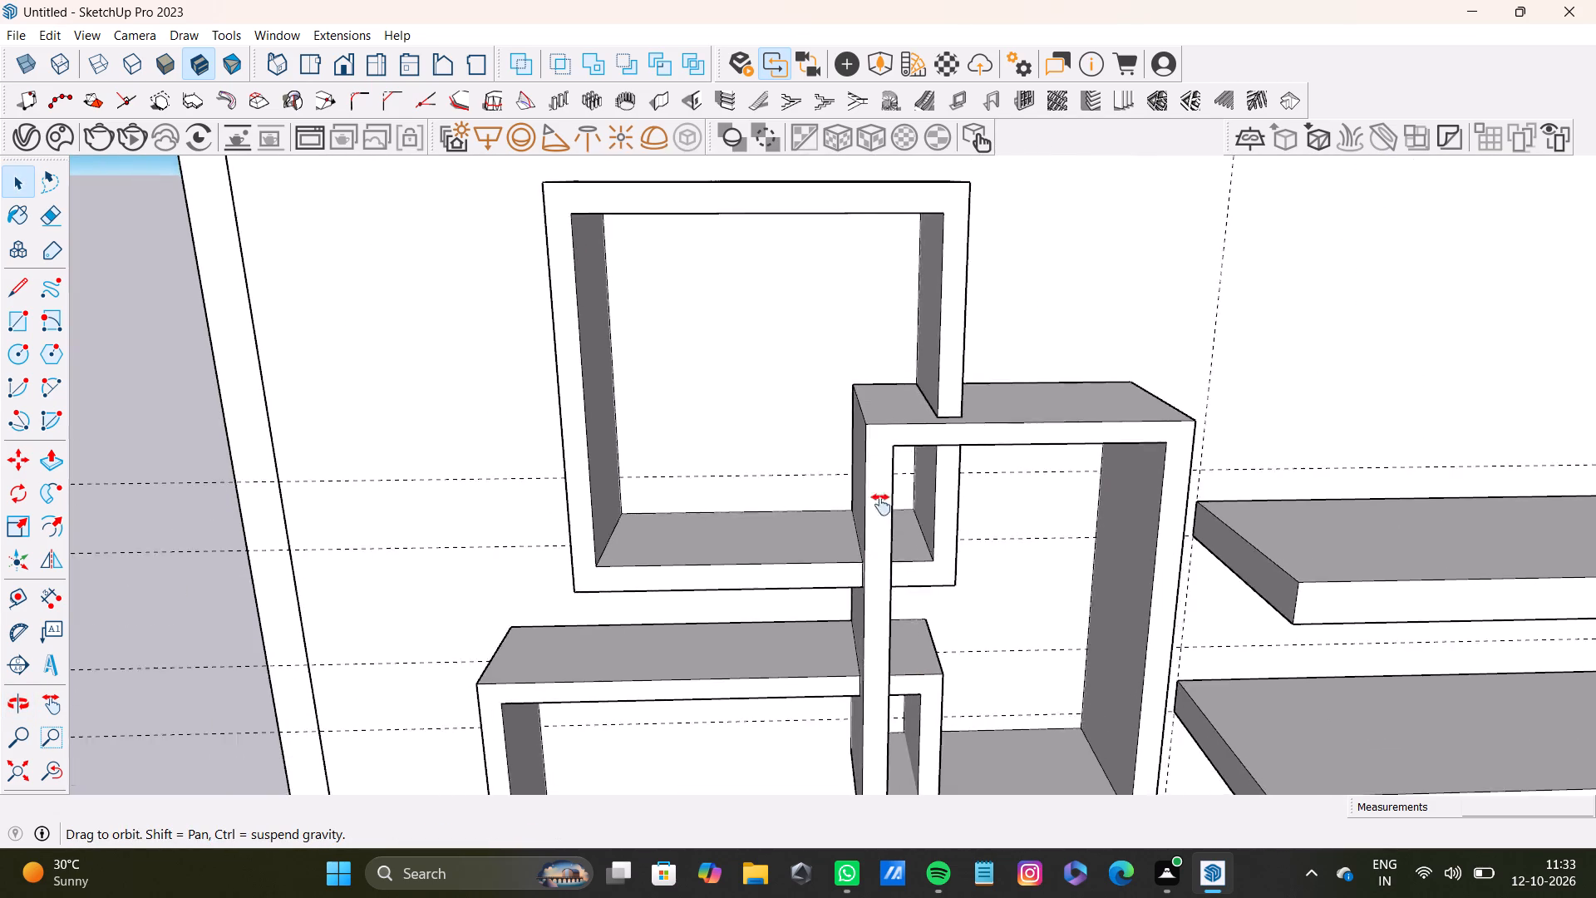
pyautogui.keyDown('shift'); pyautogui.moveTo(881, 505); pyautogui.dragTo(681, 360, button='middle'); pyautogui.keyUp('shift')
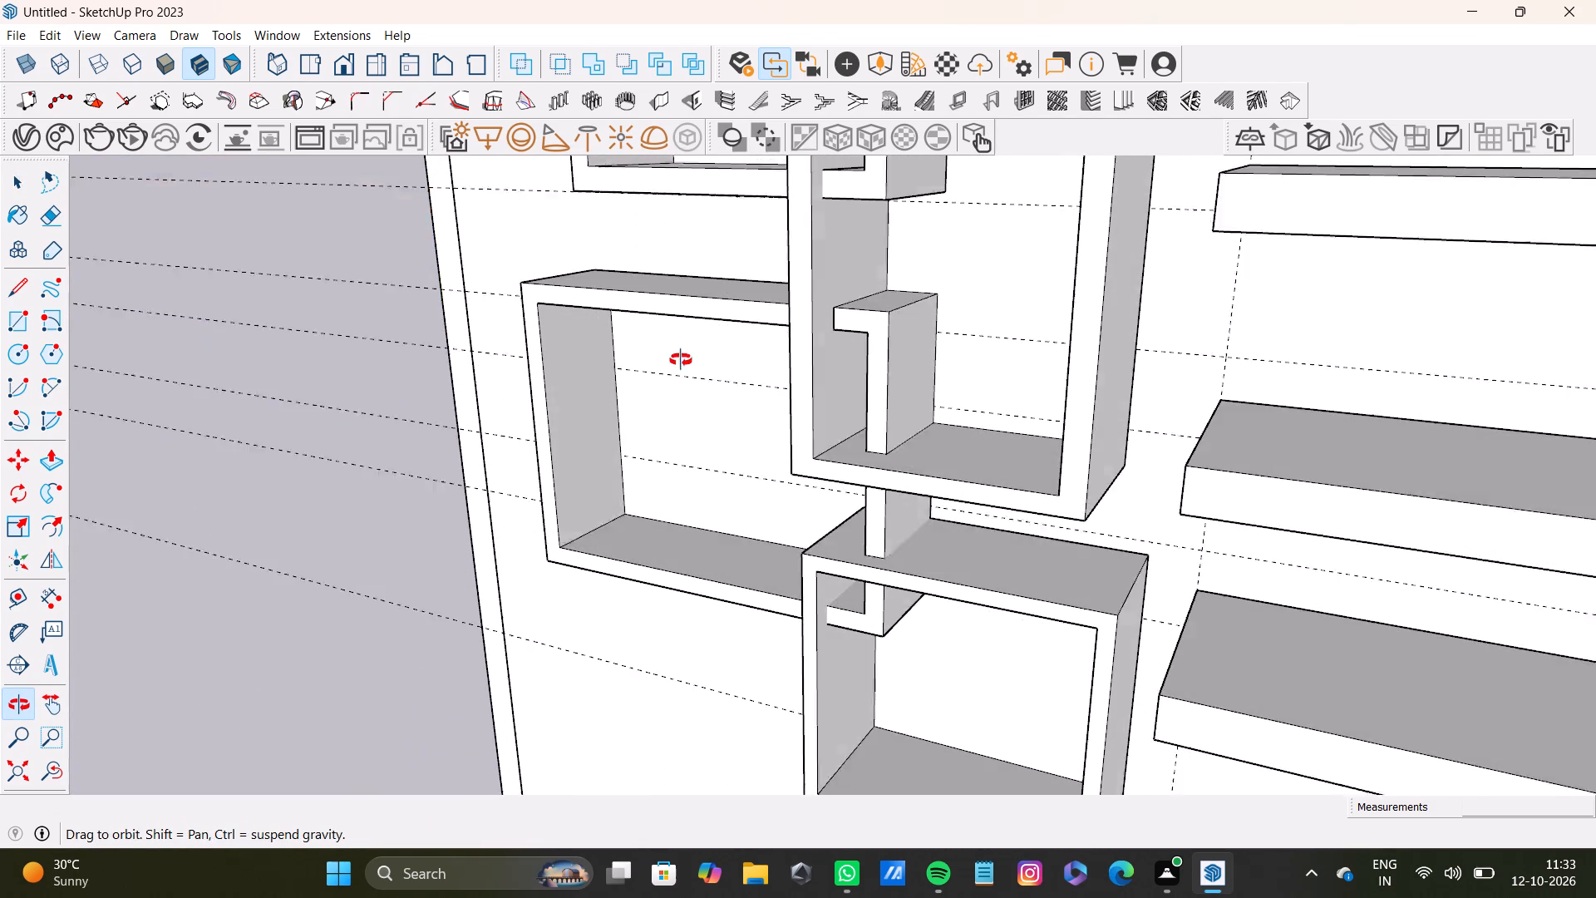
pyautogui.keyDown('shift'); pyautogui.moveTo(681, 360); pyautogui.dragTo(682, 363, button='middle'); pyautogui.keyUp('shift')
pyautogui.press('l')
pyautogui.scroll(4, 881, 652)
pyautogui.moveTo(828, 616); pyautogui.dragTo(831, 585, button='middle')
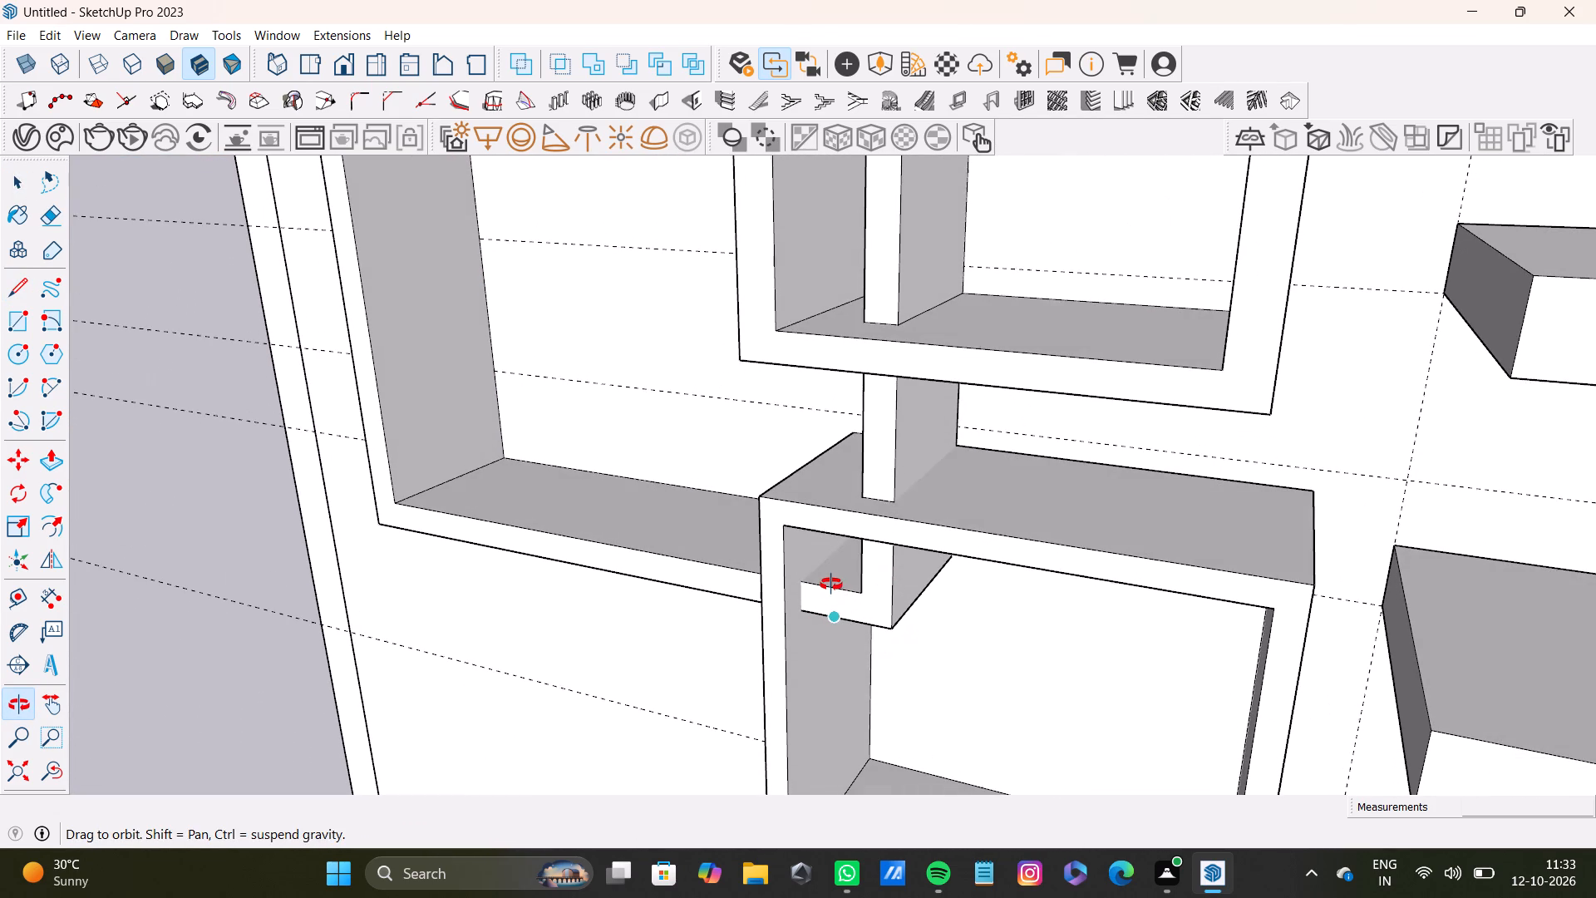
pyautogui.moveTo(831, 585); pyautogui.dragTo(830, 522, button='middle')
pyautogui.scroll(4, 798, 555)
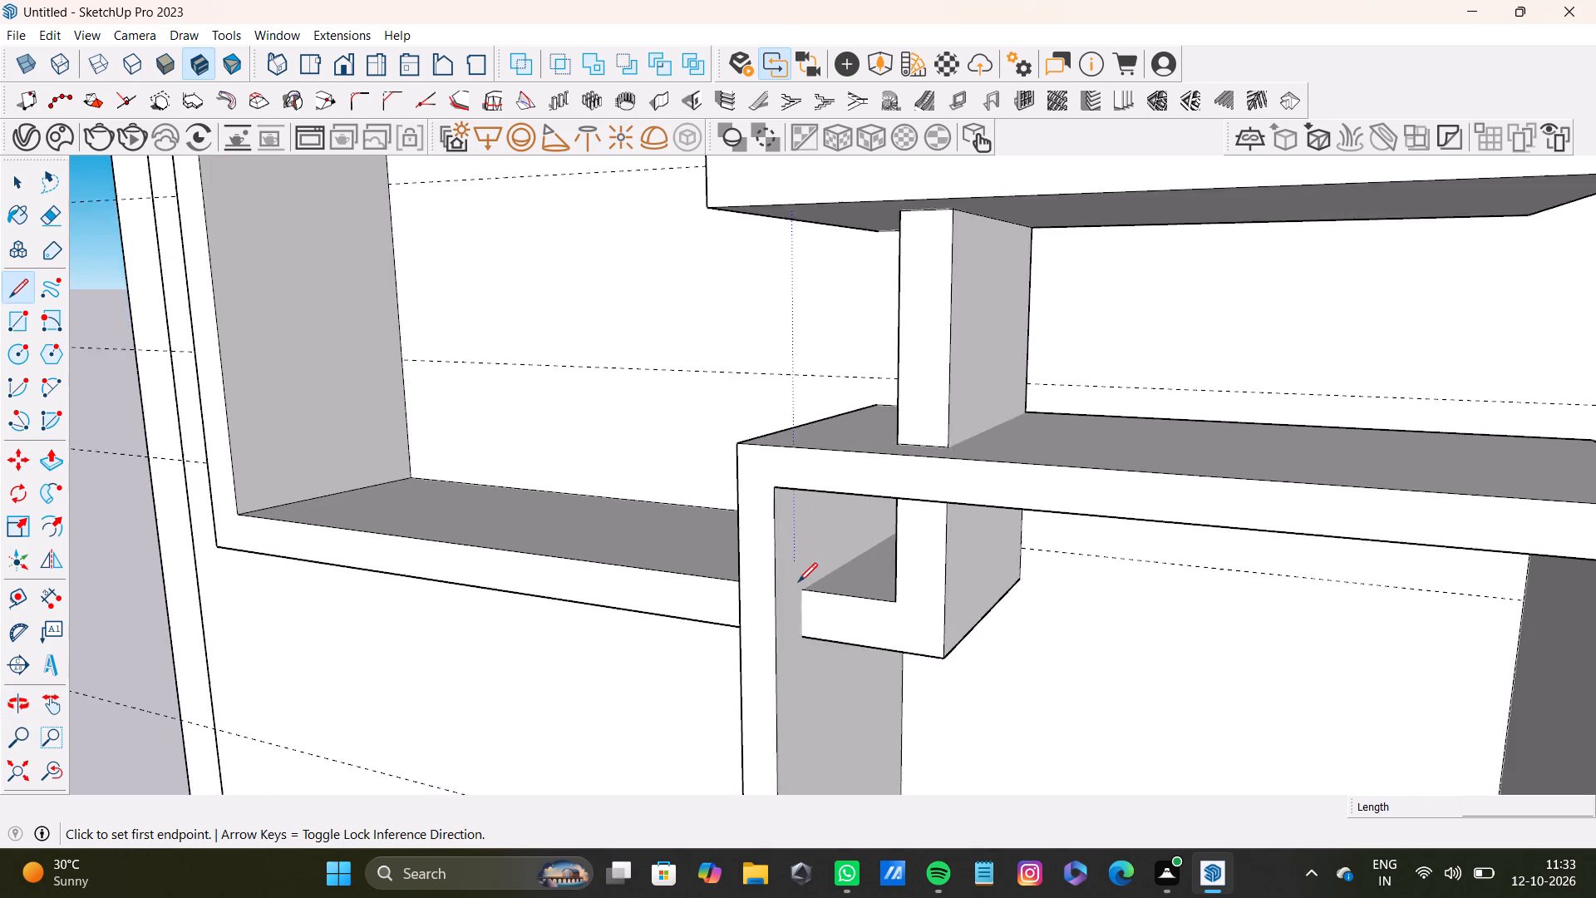
pyautogui.scroll(10, 798, 582)
pyautogui.click(810, 606)
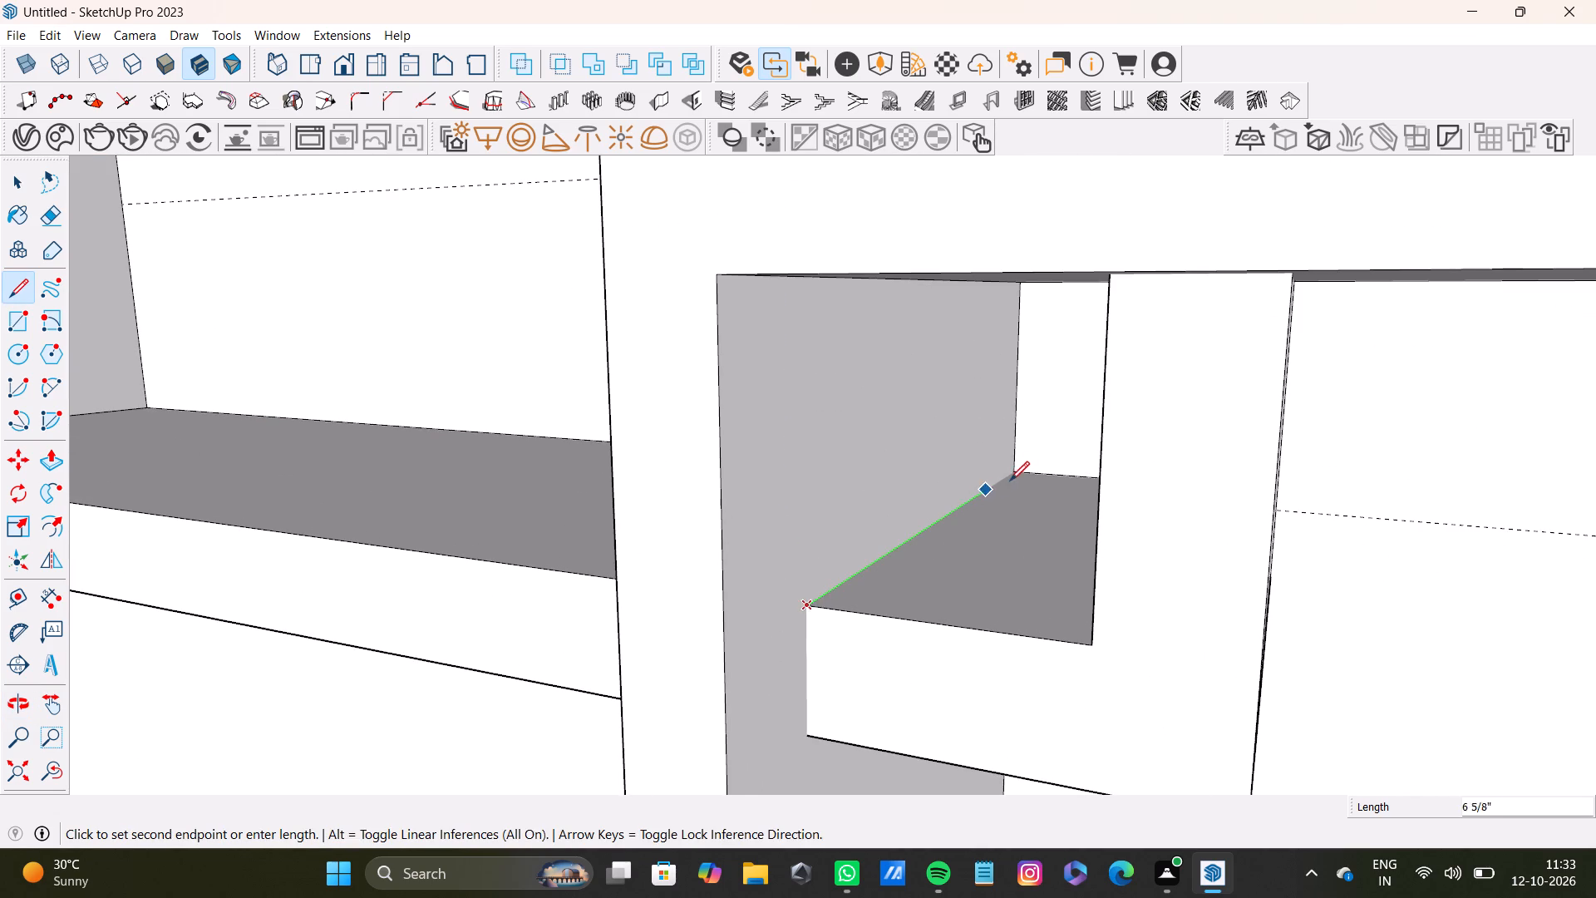
pyautogui.click(1017, 470)
pyautogui.press('space')
# Draw the vertical edge, about 1 5/16" long, inside the fourth box where the front of the third box's bottom board meets its side board.
pyautogui.scroll(-8, 819, 552)
pyautogui.moveTo(793, 574); pyautogui.dragTo(1036, 590, button='middle')
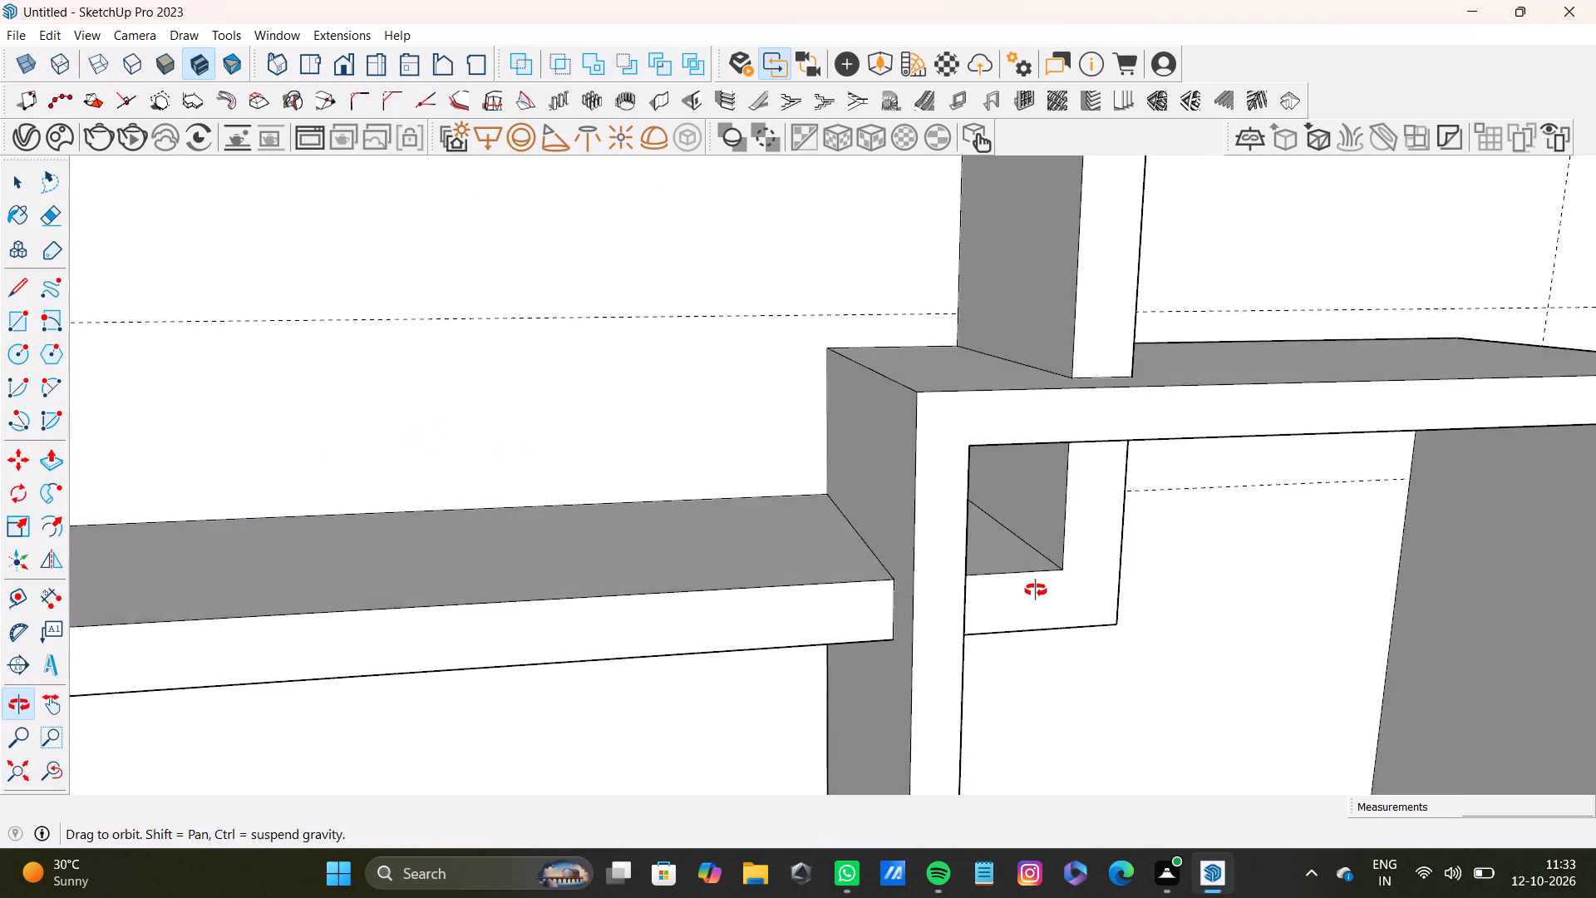
pyautogui.moveTo(1036, 590); pyautogui.dragTo(852, 551, button='middle')
pyautogui.press('l')
pyautogui.scroll(4, 852, 600)
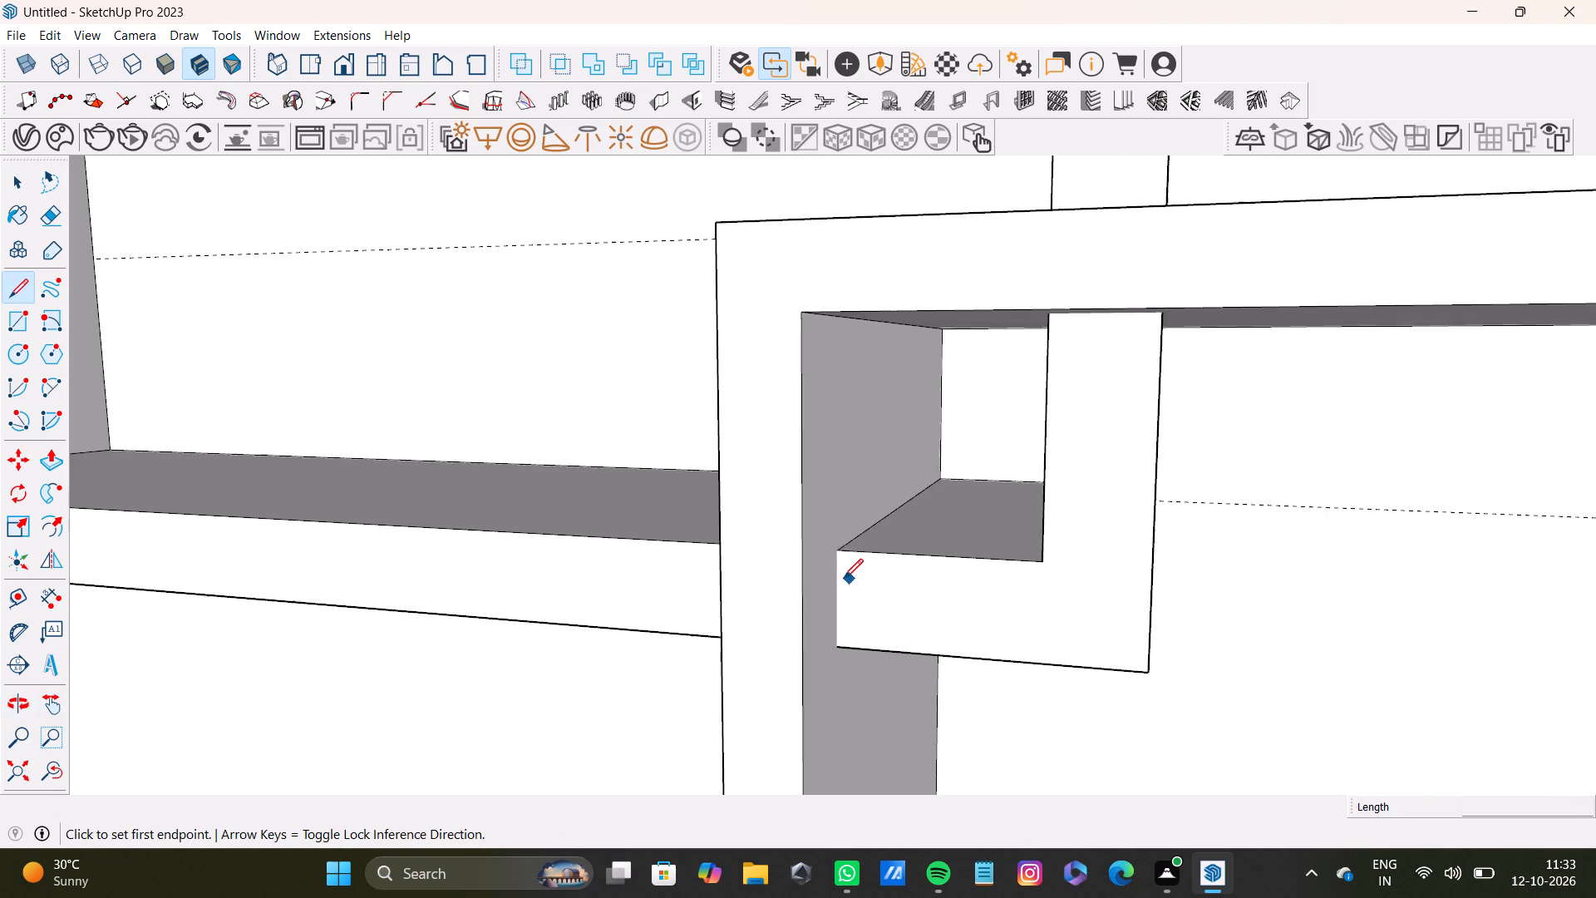
pyautogui.scroll(3, 844, 578)
pyautogui.click(837, 540)
pyautogui.click(840, 671)
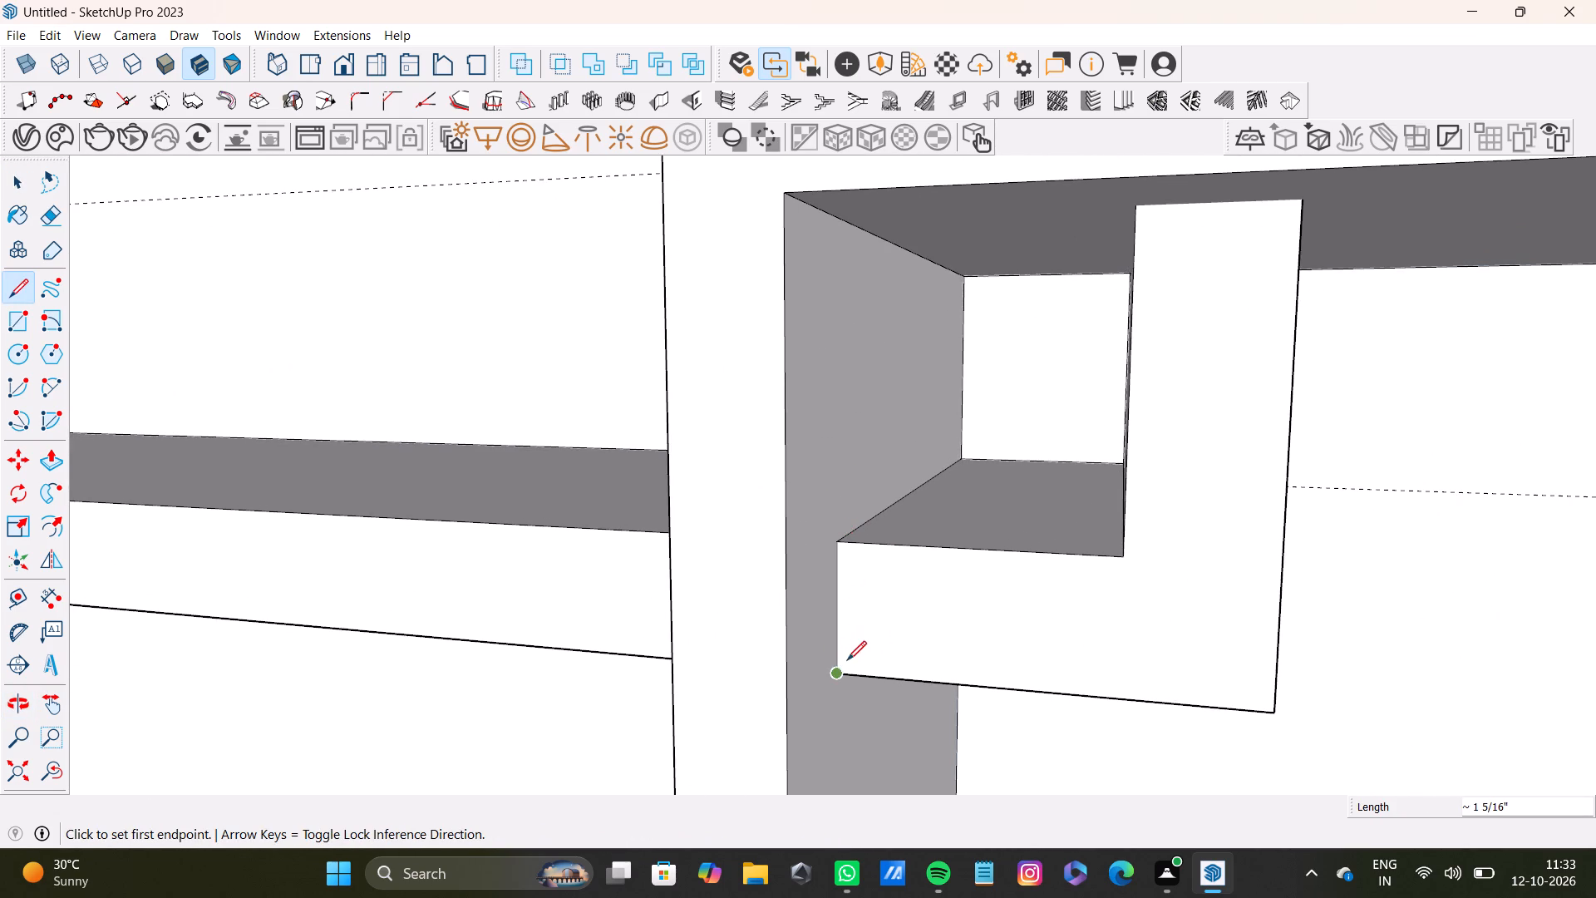
pyautogui.press('l')
# Draw the edge line inside the fourth box where the underside of the third box's bottom board meets its side board.
pyautogui.scroll(-8, 820, 570)
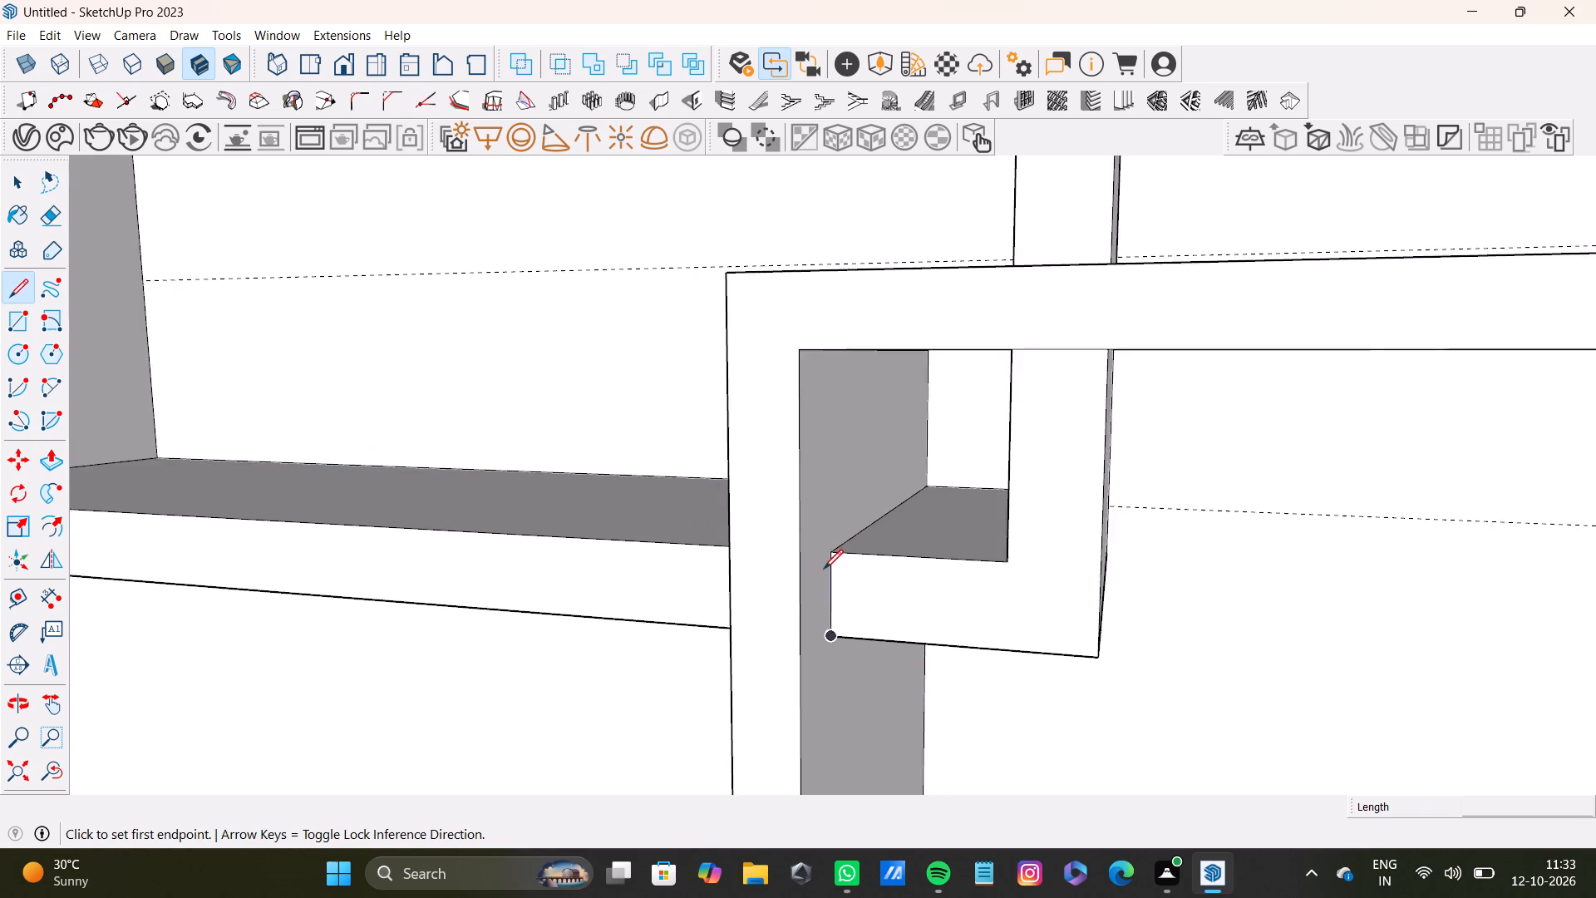
pyautogui.scroll(-2, 824, 569)
pyautogui.moveTo(799, 604); pyautogui.dragTo(1123, 736, button='middle')
pyautogui.keyDown('shift'); pyautogui.scroll(-16, 967, 708); pyautogui.keyUp('shift')
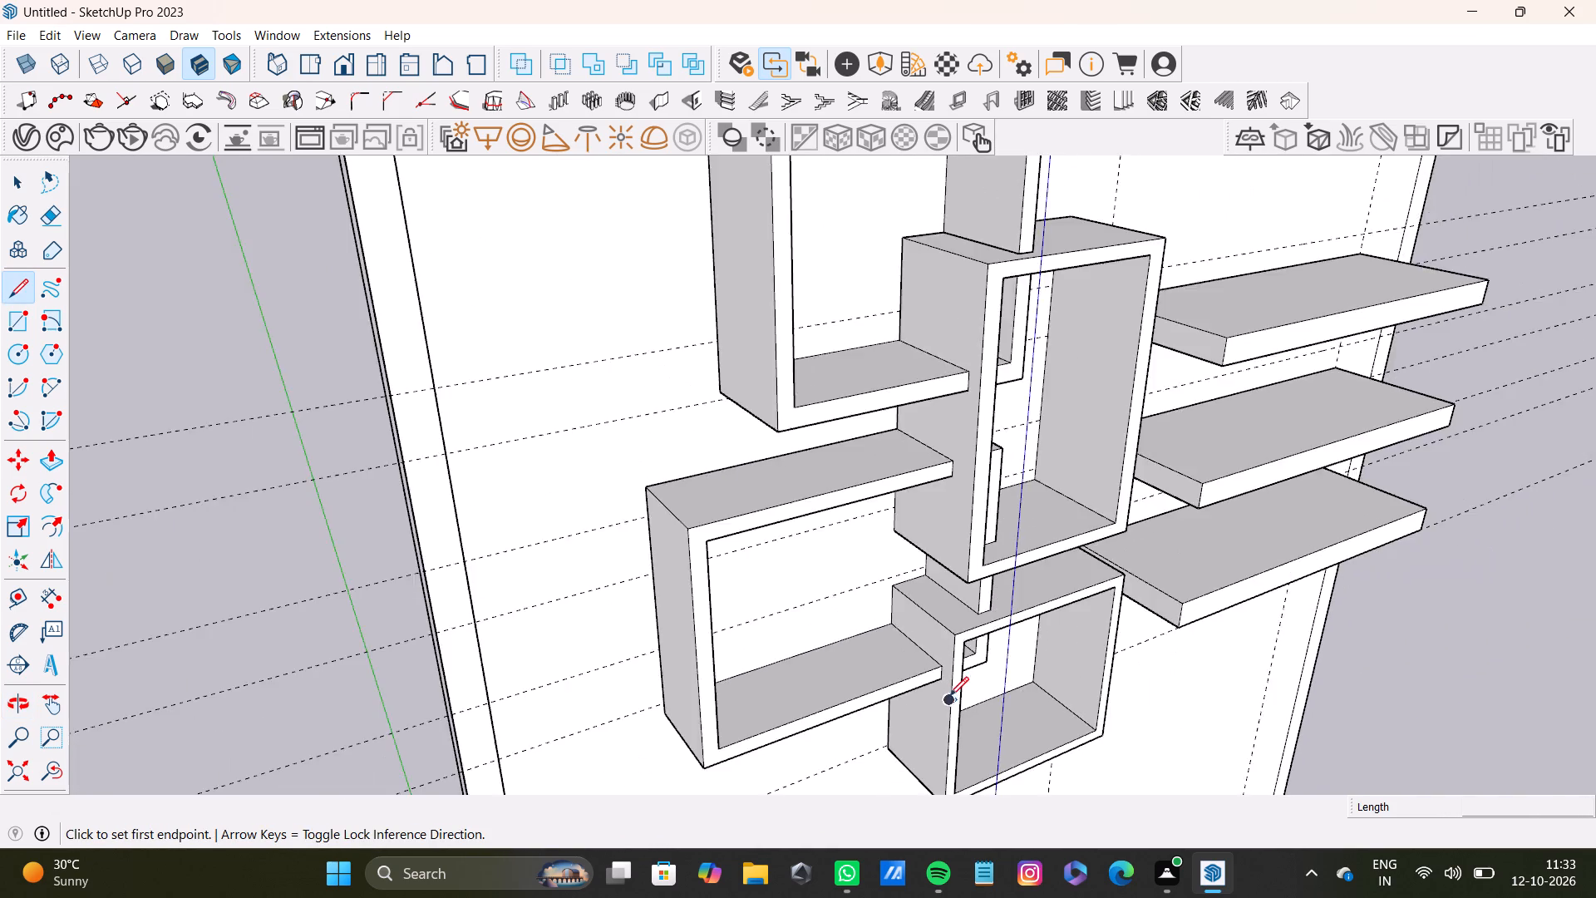
pyautogui.keyDown('shift'); pyautogui.scroll(-2, 949, 696); pyautogui.keyUp('shift')
pyautogui.moveTo(953, 699); pyautogui.dragTo(533, 468, button='middle')
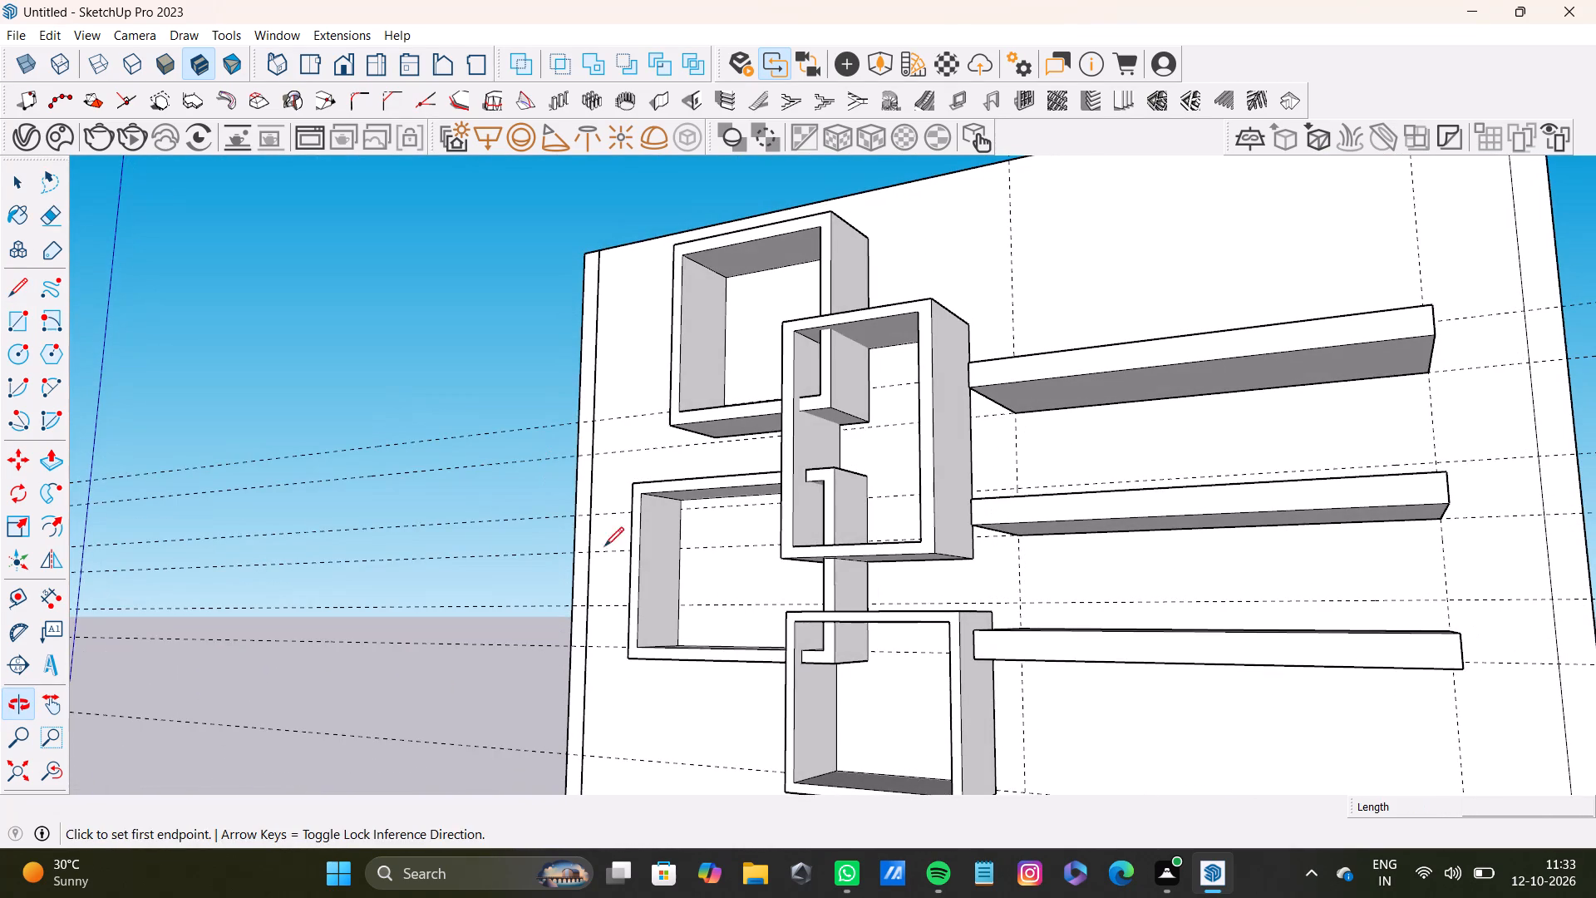
pyautogui.keyDown('shift'); pyautogui.moveTo(845, 721); pyautogui.dragTo(889, 458, button='middle'); pyautogui.keyUp('shift')
pyautogui.scroll(1, 771, 573)
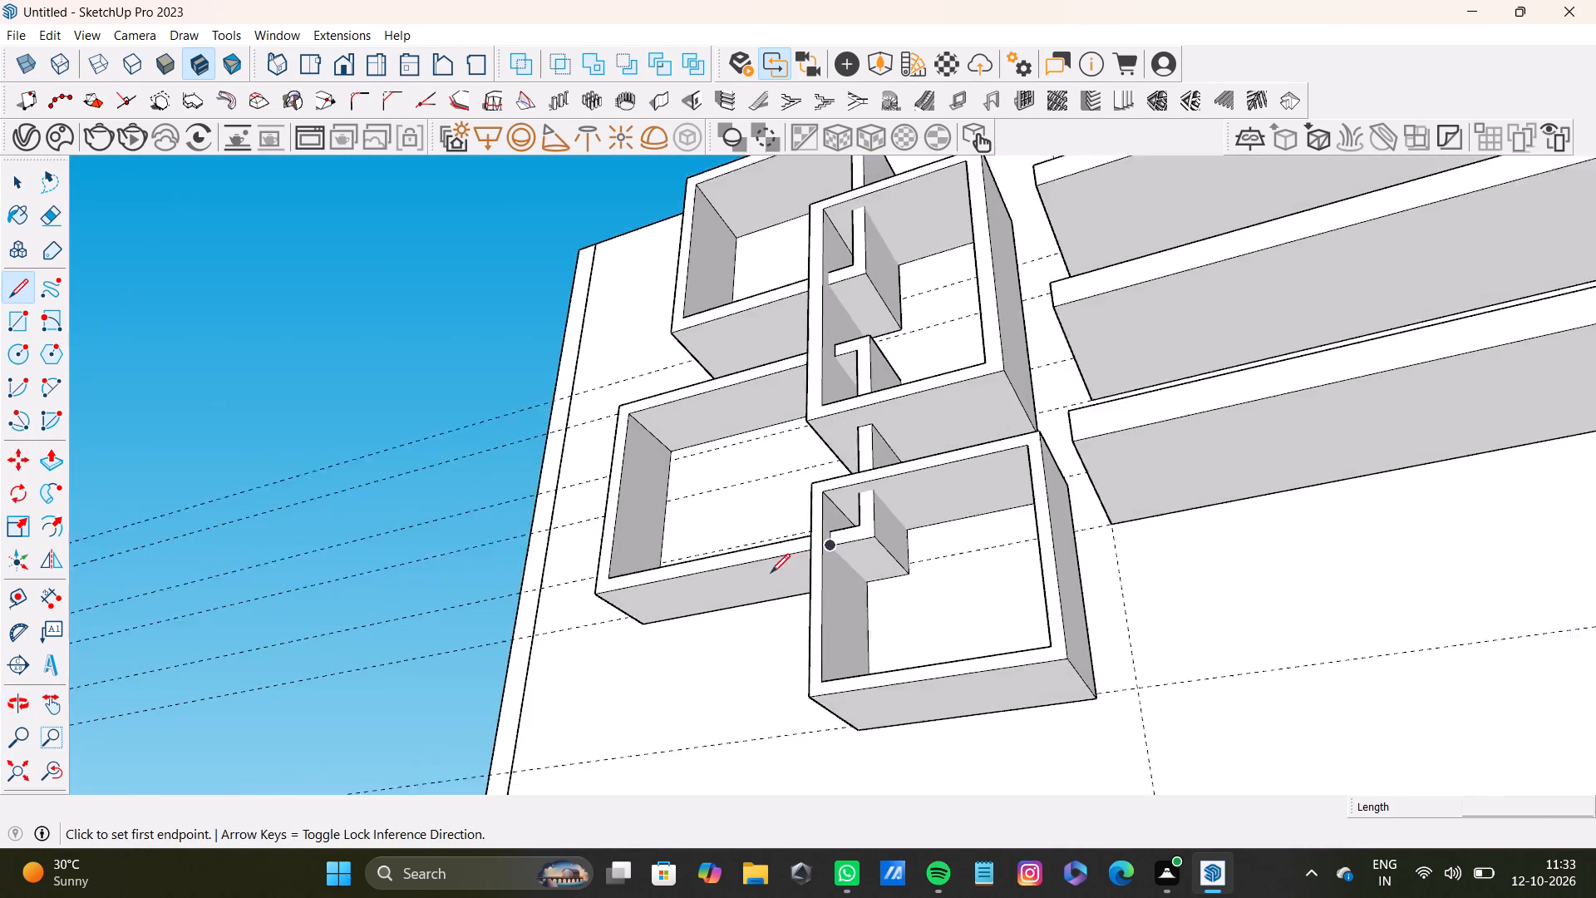
pyautogui.scroll(5, 771, 573)
pyautogui.press('l')
pyautogui.scroll(7, 837, 573)
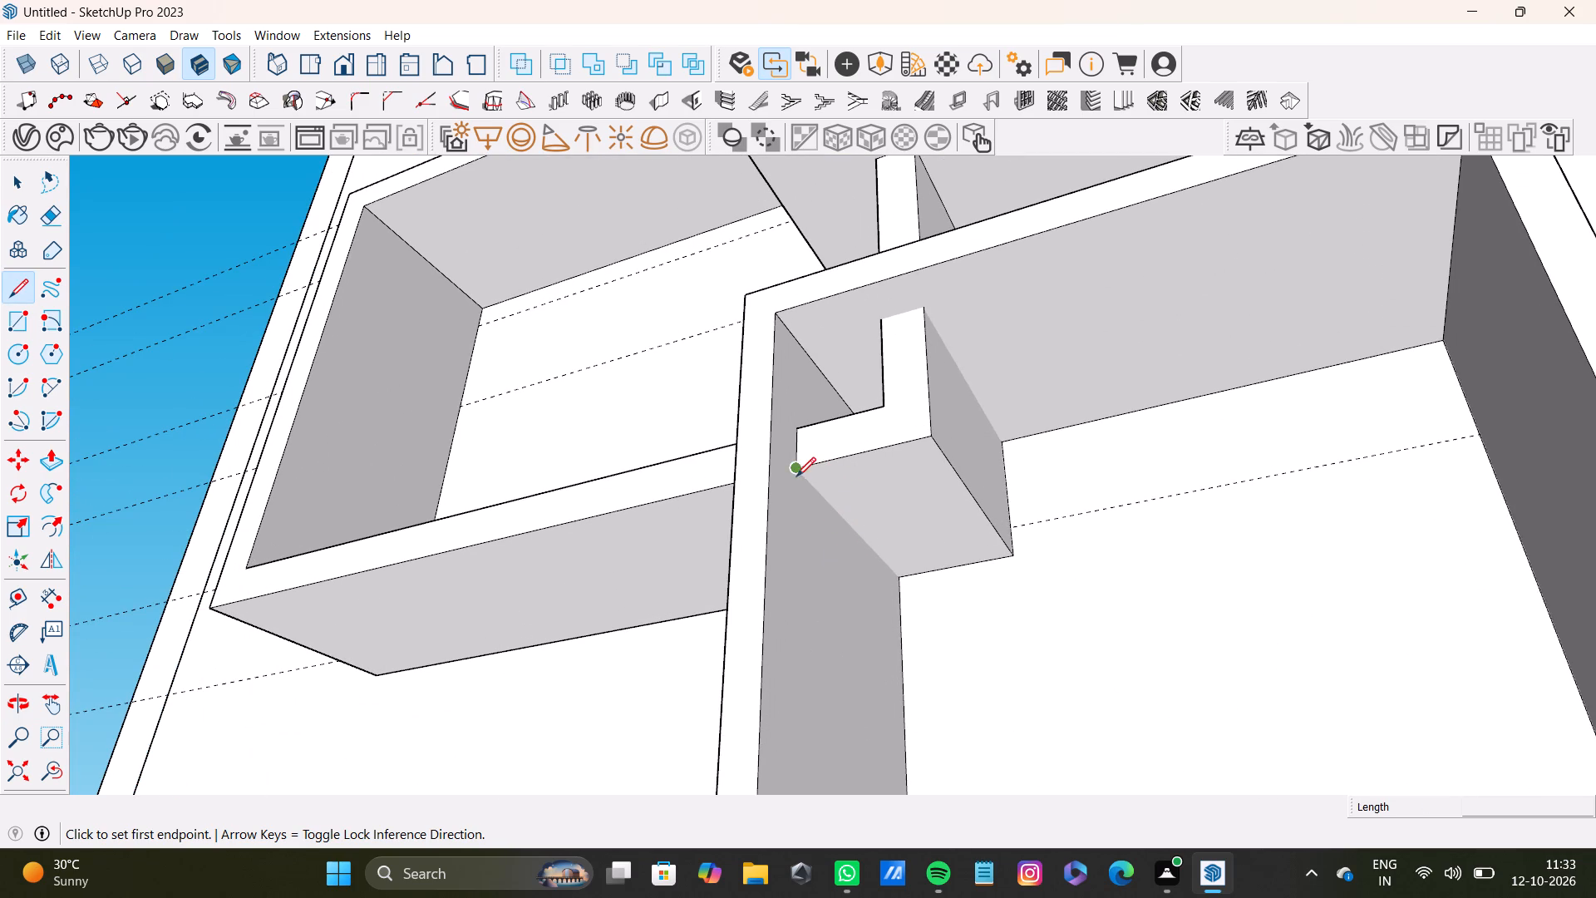
pyautogui.click(797, 471)
pyautogui.click(901, 576)
pyautogui.press('space')
# Draw the edge line where the underside of the third box's bottom board meets the fourth box's outer side.
pyautogui.scroll(-4, 834, 578)
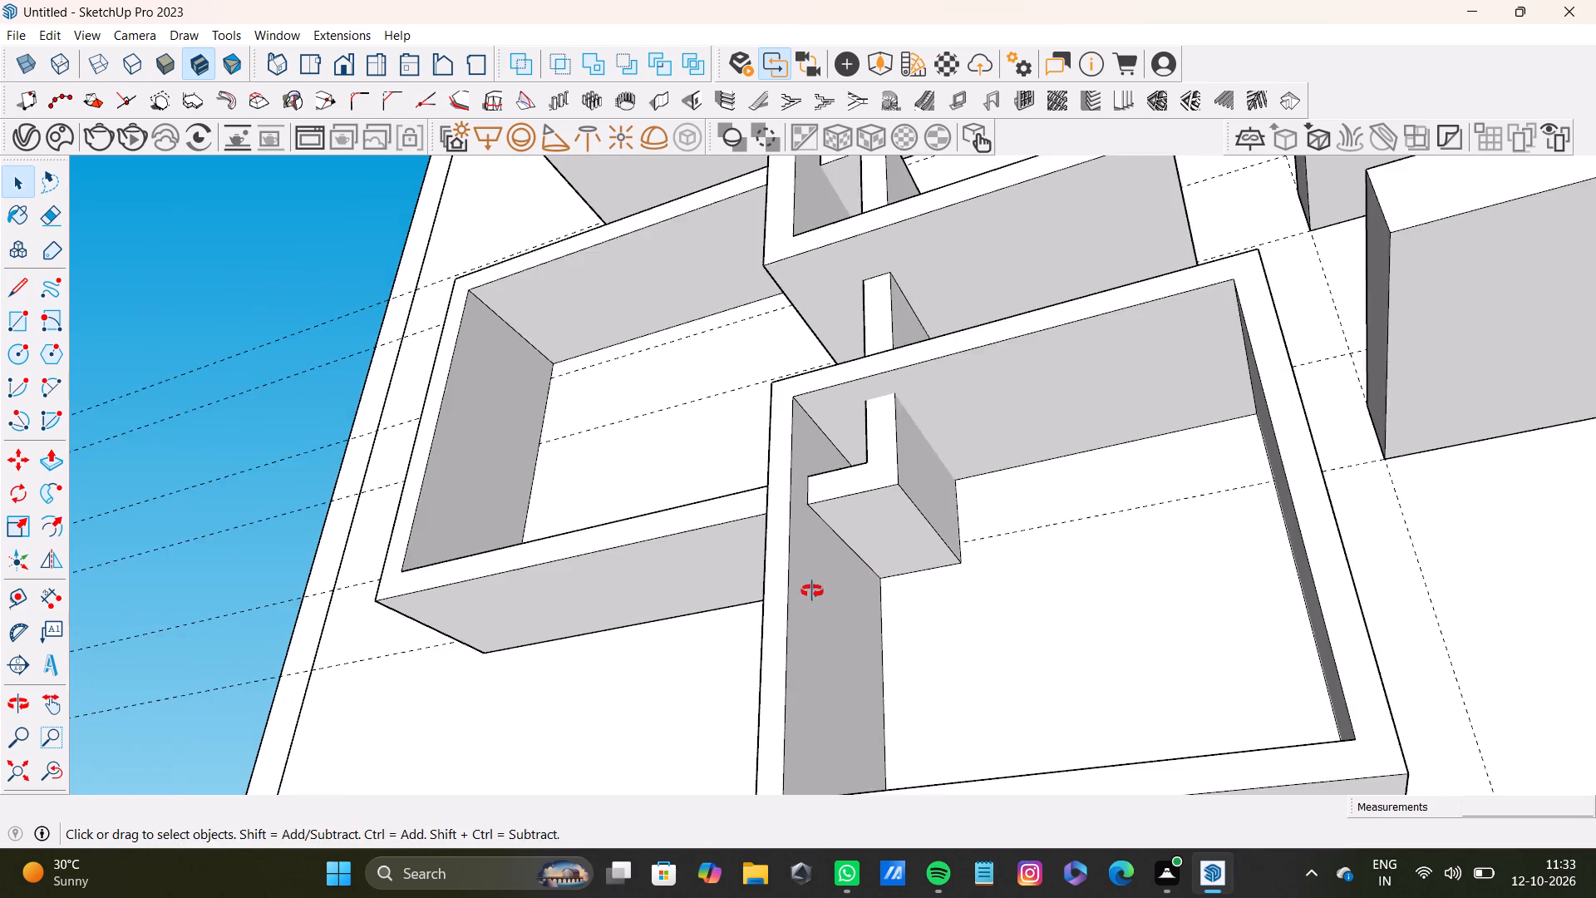
pyautogui.moveTo(812, 591); pyautogui.dragTo(1093, 545, button='middle')
pyautogui.press('l')
pyautogui.scroll(6, 914, 520)
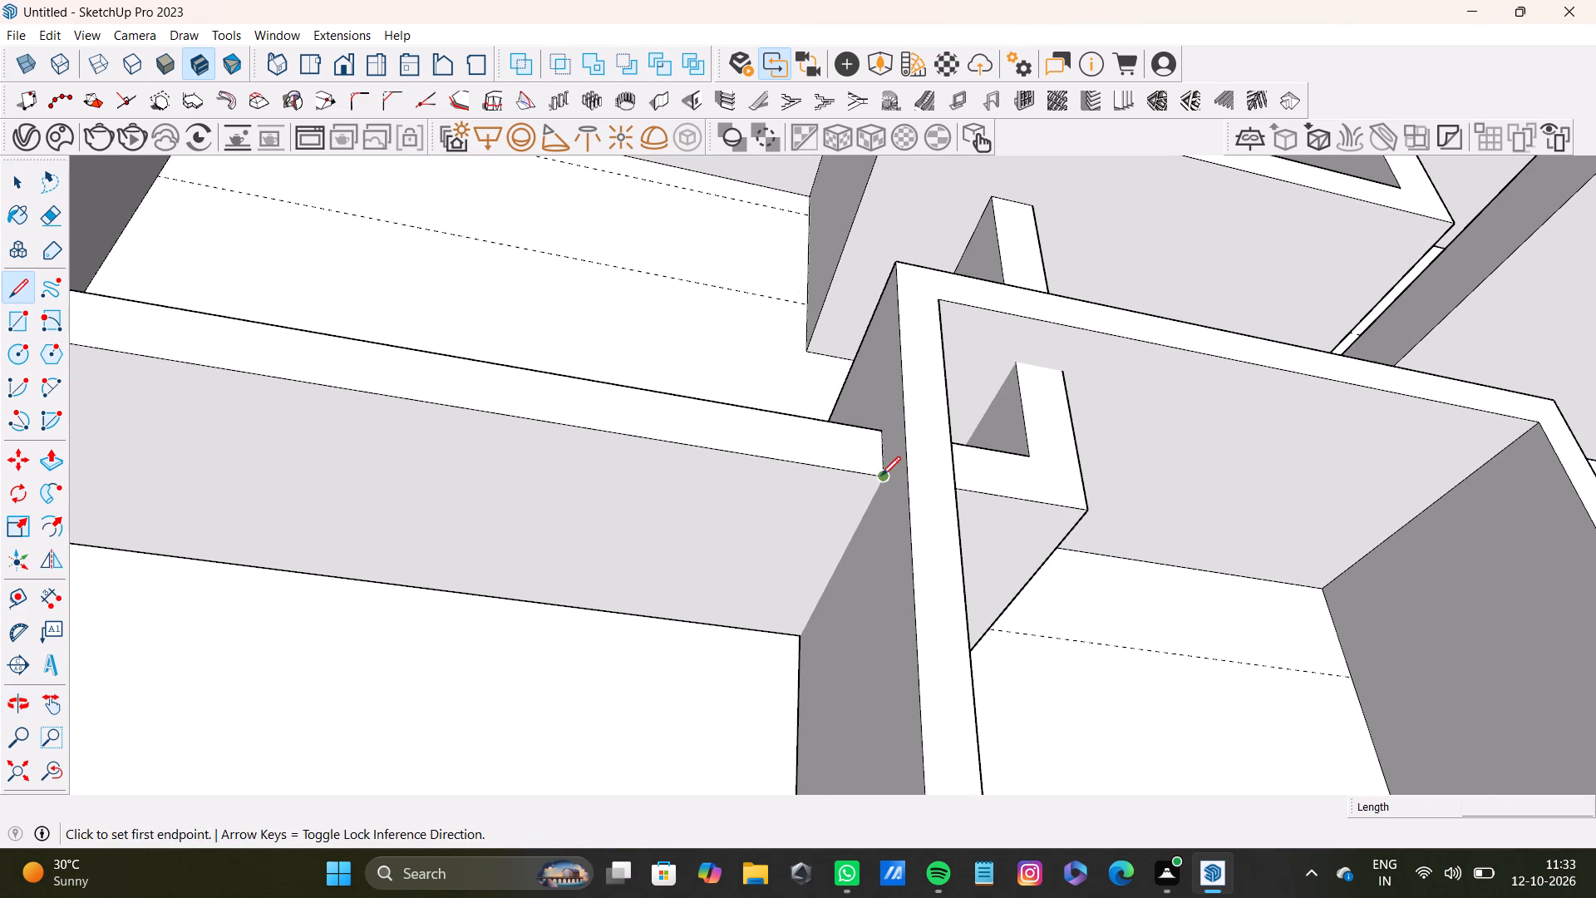
pyautogui.click(881, 476)
pyautogui.click(799, 636)
pyautogui.press('space')
# Draw the edge line where the inner face of the third box's side board meets the underside of the fourth box's top board.
pyautogui.scroll(-8, 836, 599)
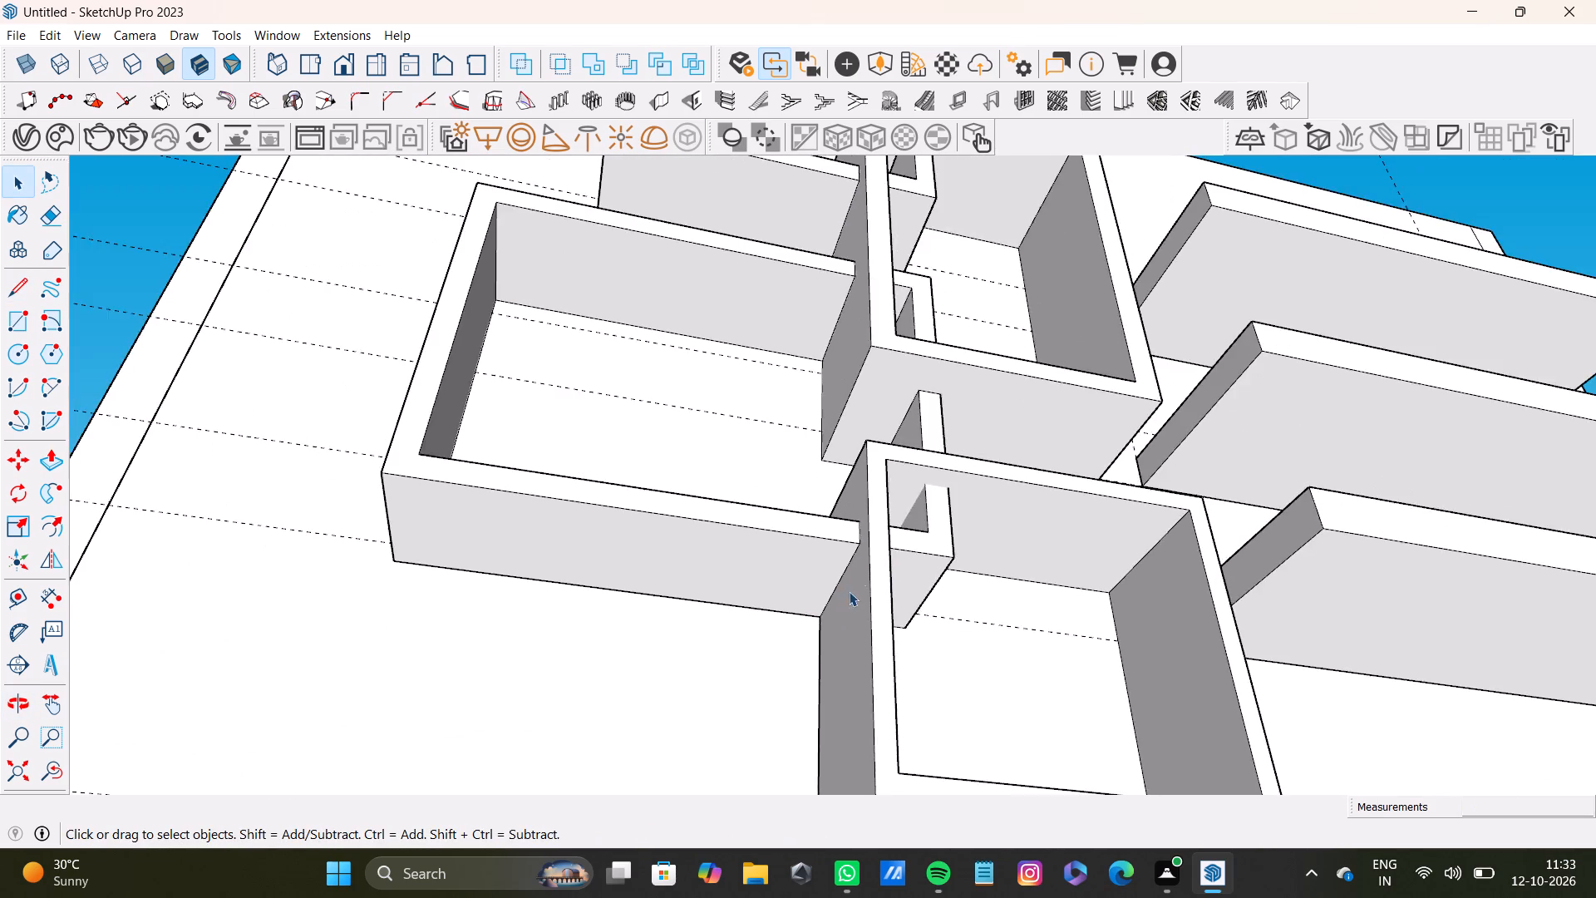
pyautogui.moveTo(856, 575); pyautogui.dragTo(810, 703, button='middle')
pyautogui.scroll(7, 867, 539)
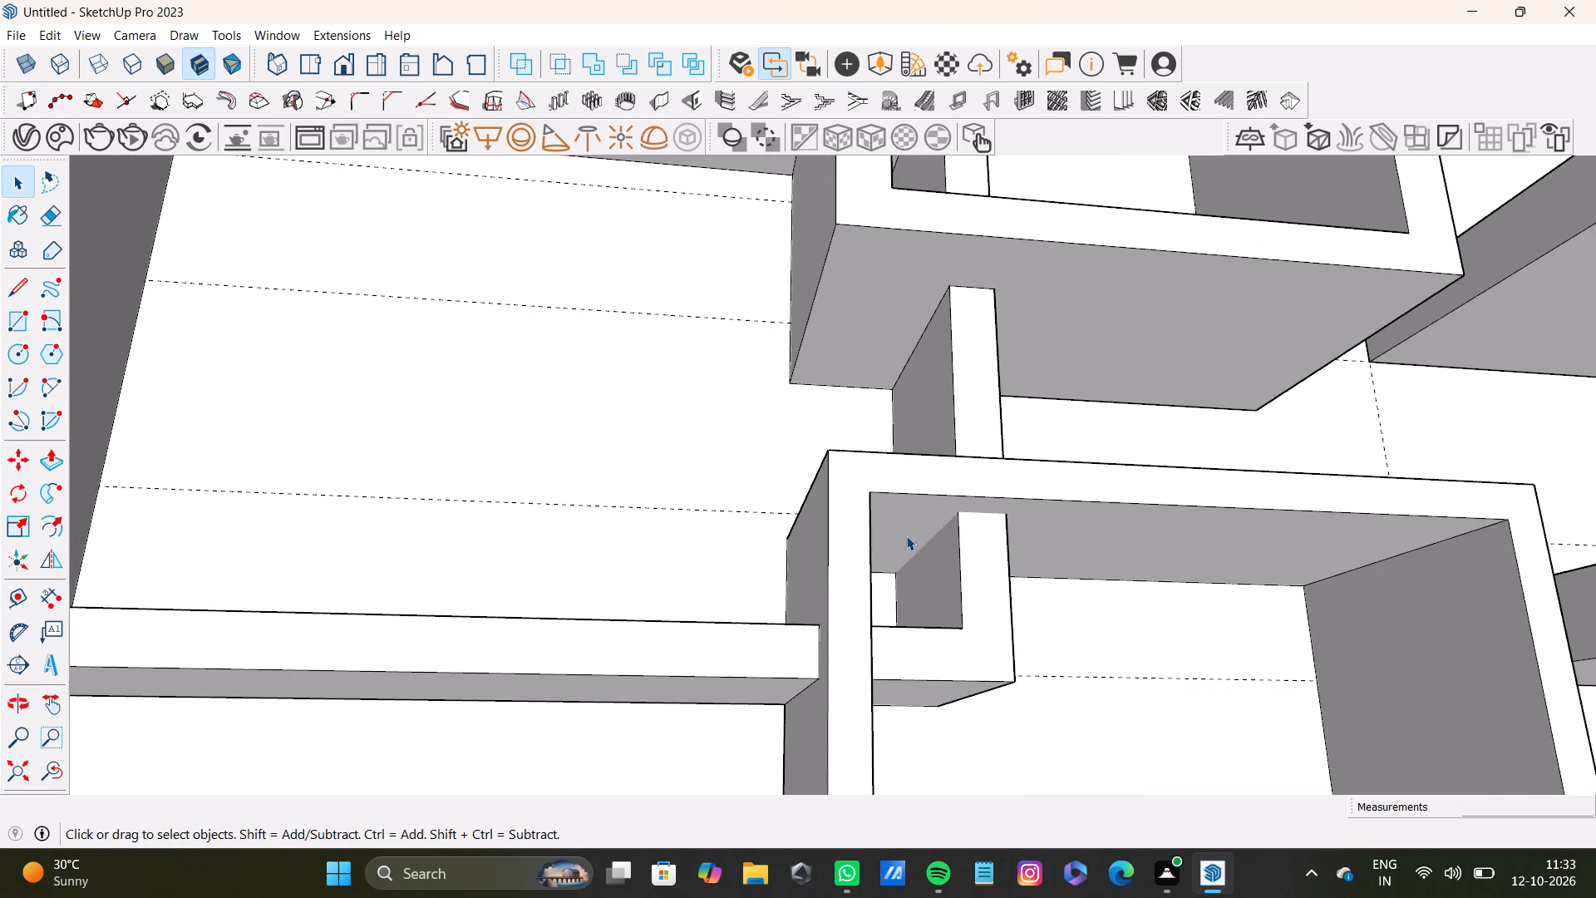
pyautogui.press('l')
pyautogui.scroll(6, 906, 535)
pyautogui.moveTo(955, 575); pyautogui.dragTo(924, 573, button='middle')
pyautogui.scroll(3, 895, 574)
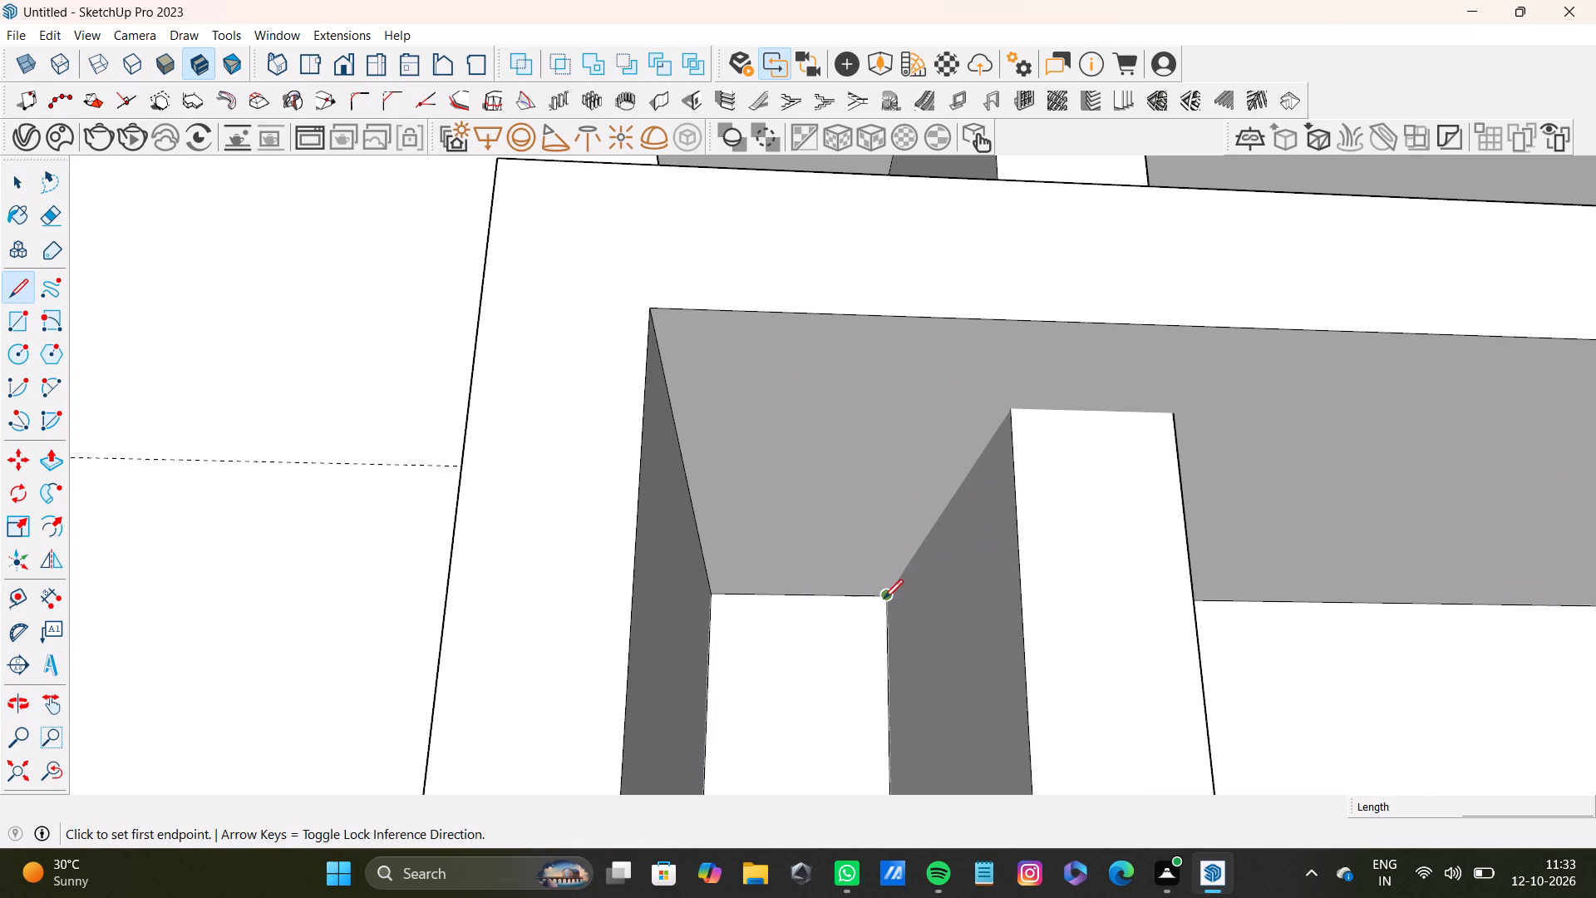
pyautogui.click(884, 599)
pyautogui.click(1012, 411)
pyautogui.press('space')
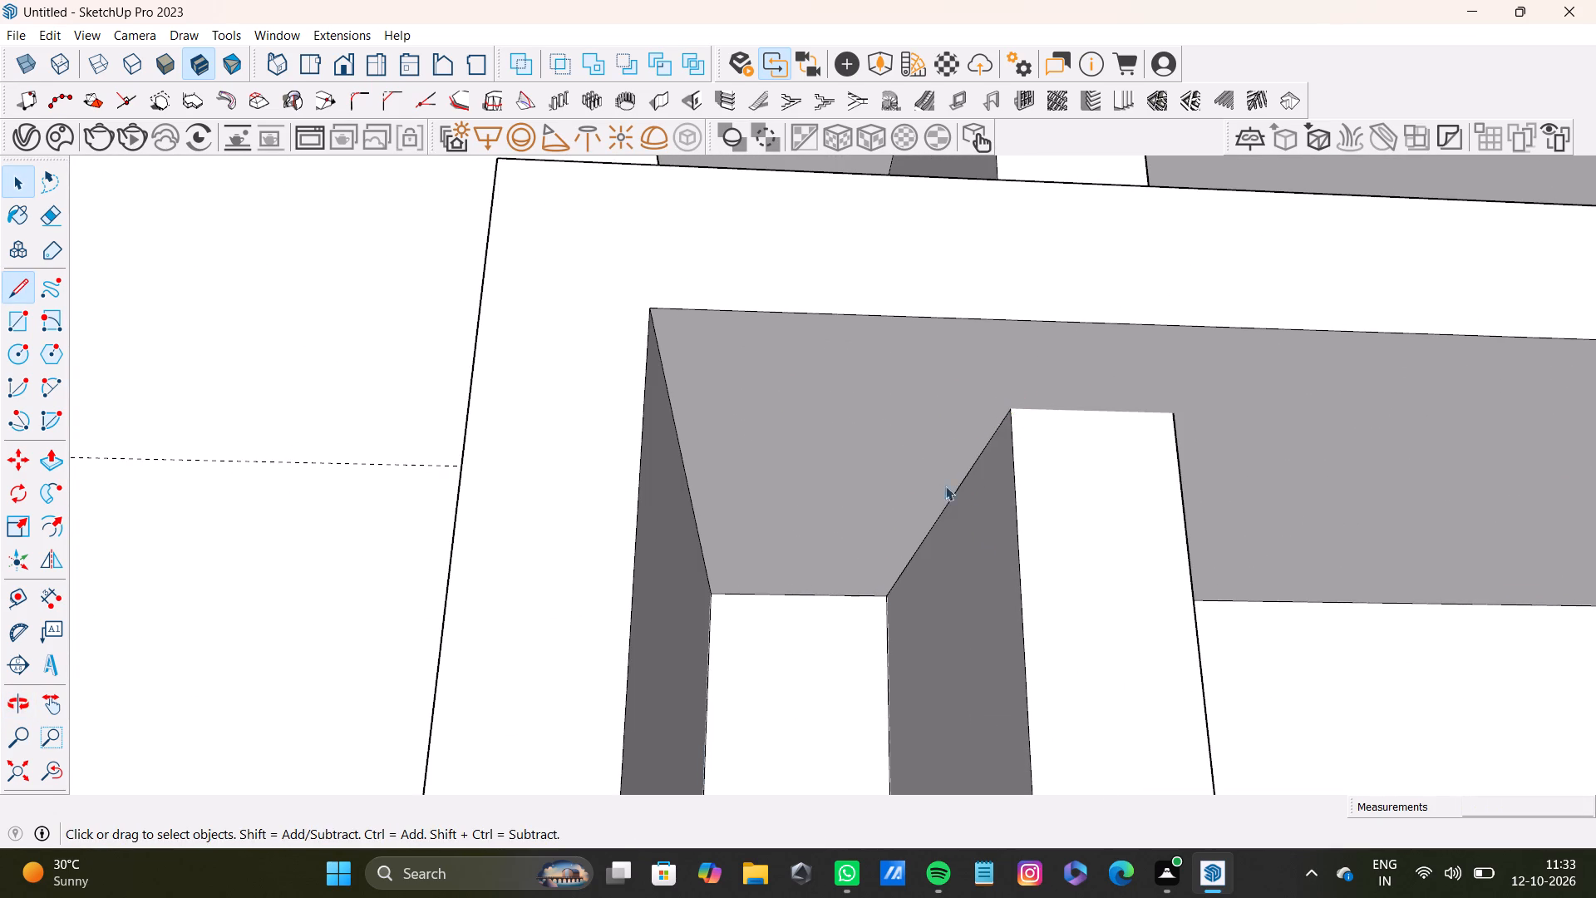
# Draw the short front edge where the third box's side board meets the underside of the fourth box's top board.
pyautogui.scroll(-10, 944, 492)
pyautogui.moveTo(944, 504); pyautogui.dragTo(959, 504, button='middle')
pyautogui.press('l')
pyautogui.scroll(7, 1002, 490)
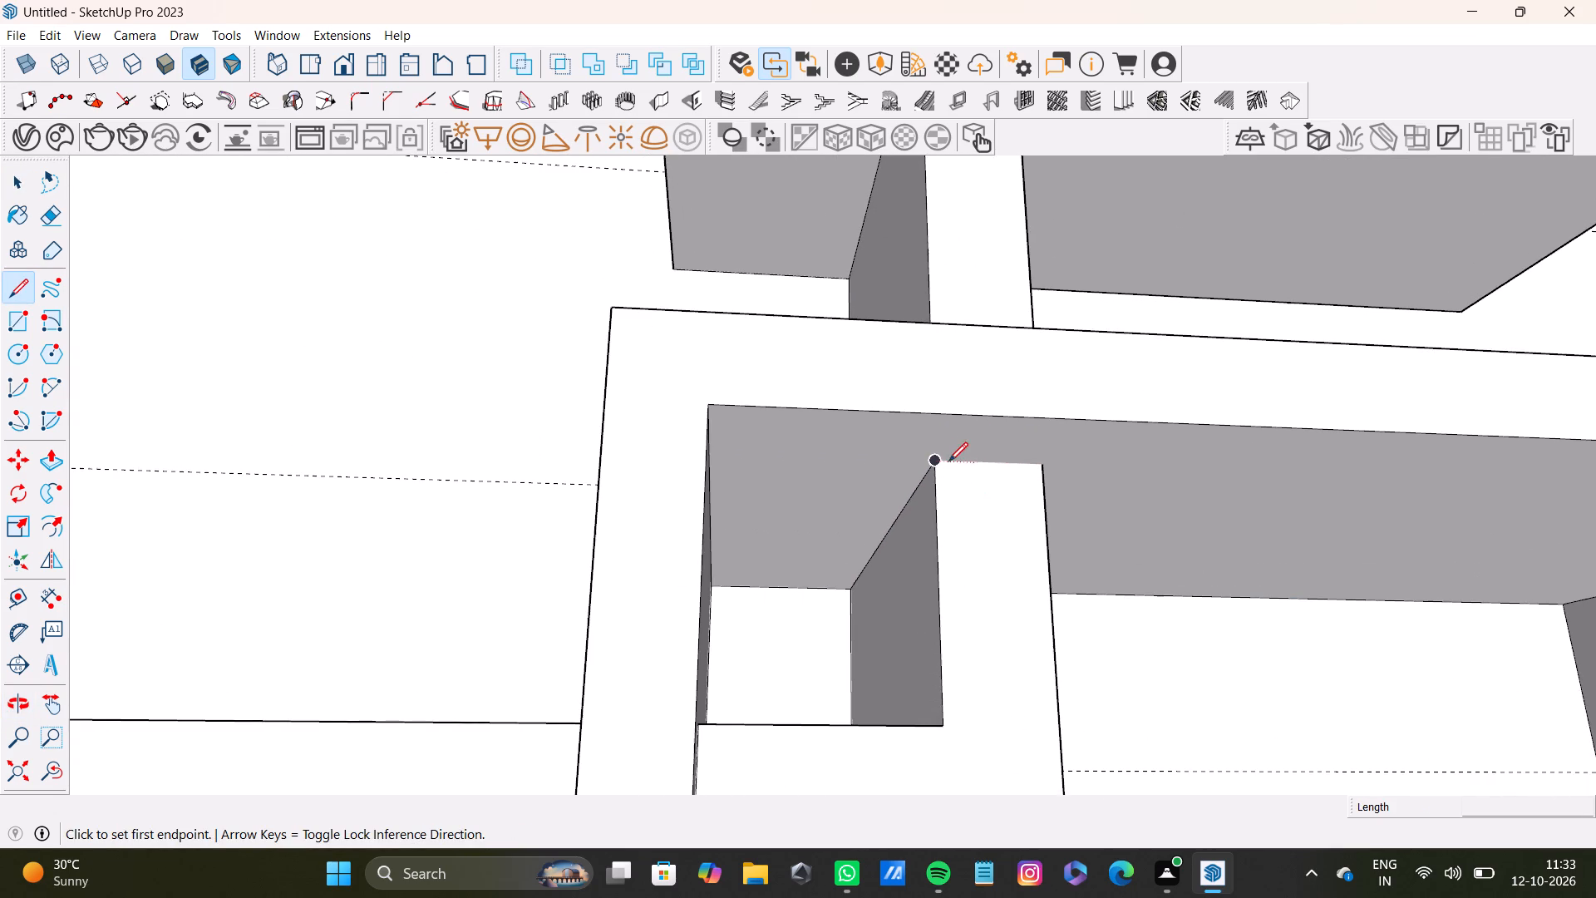
pyautogui.click(930, 462)
pyautogui.click(1044, 464)
pyautogui.press('space')
# Draw the edge line where the outer face of the third box's side board meets the upper face of the fourth box's top board.
pyautogui.scroll(-7, 835, 500)
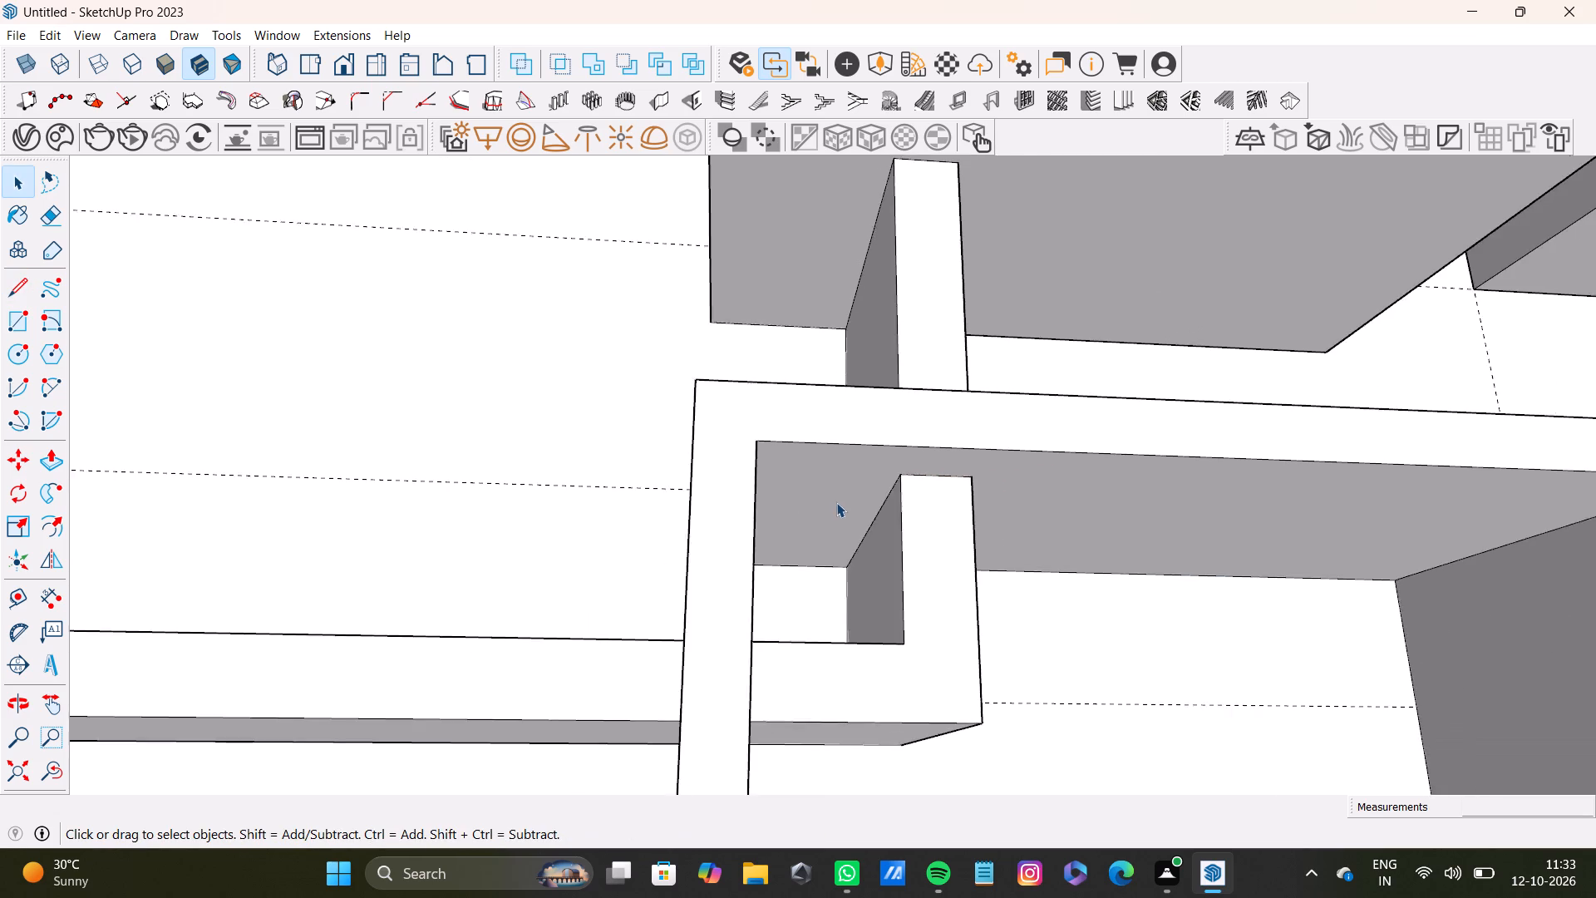
pyautogui.scroll(-2, 836, 502)
pyautogui.moveTo(1073, 489); pyautogui.dragTo(839, 777, button='middle')
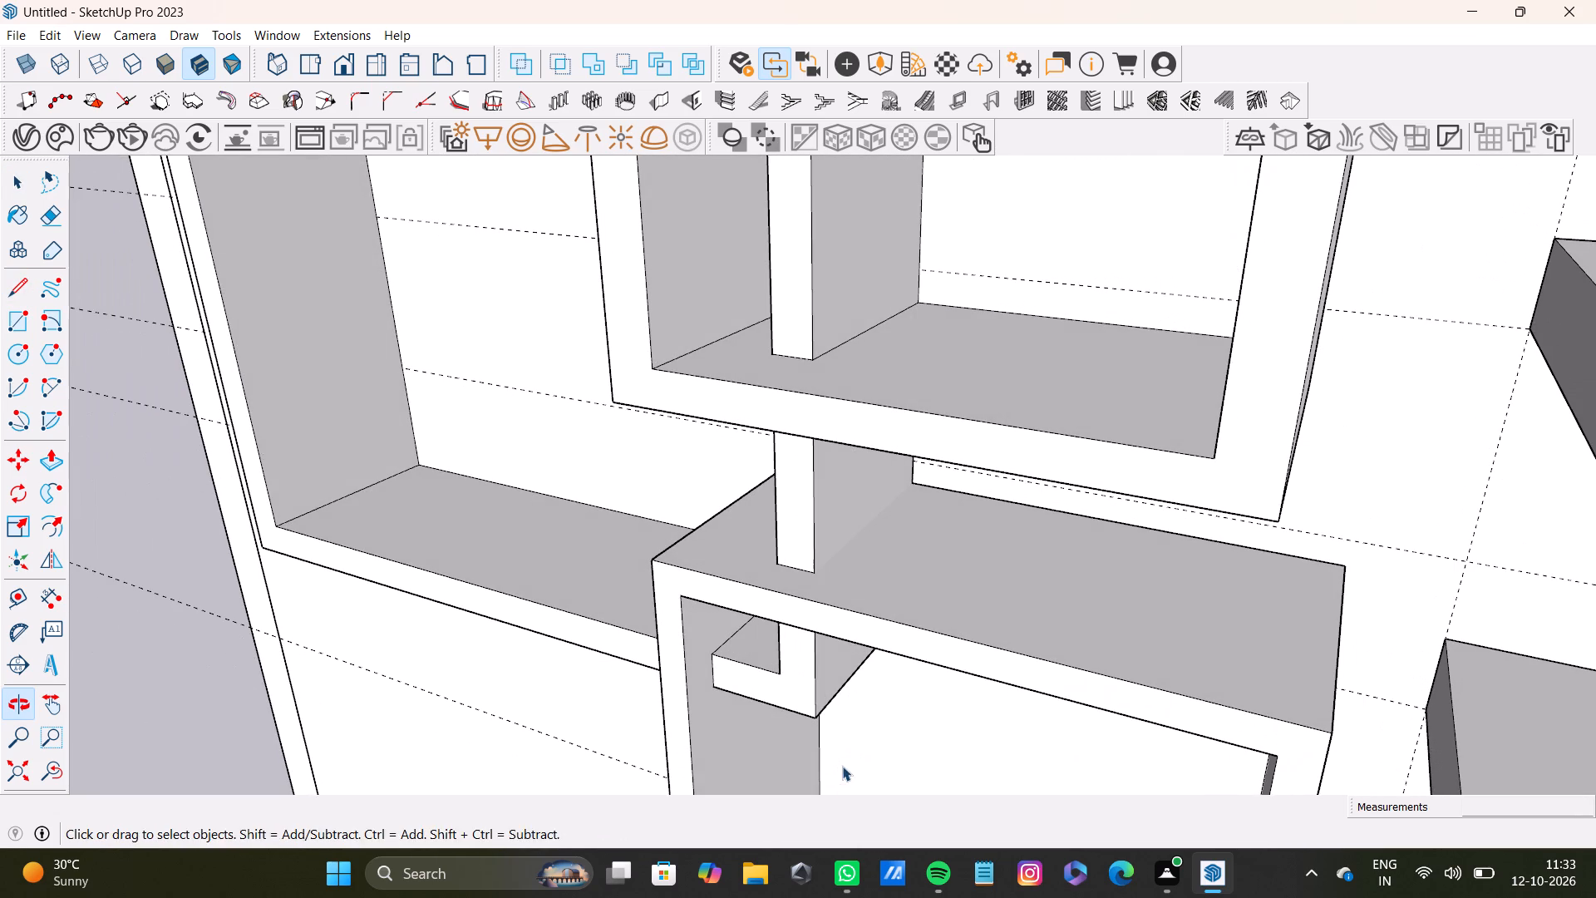
pyautogui.press('l')
pyautogui.scroll(6, 827, 624)
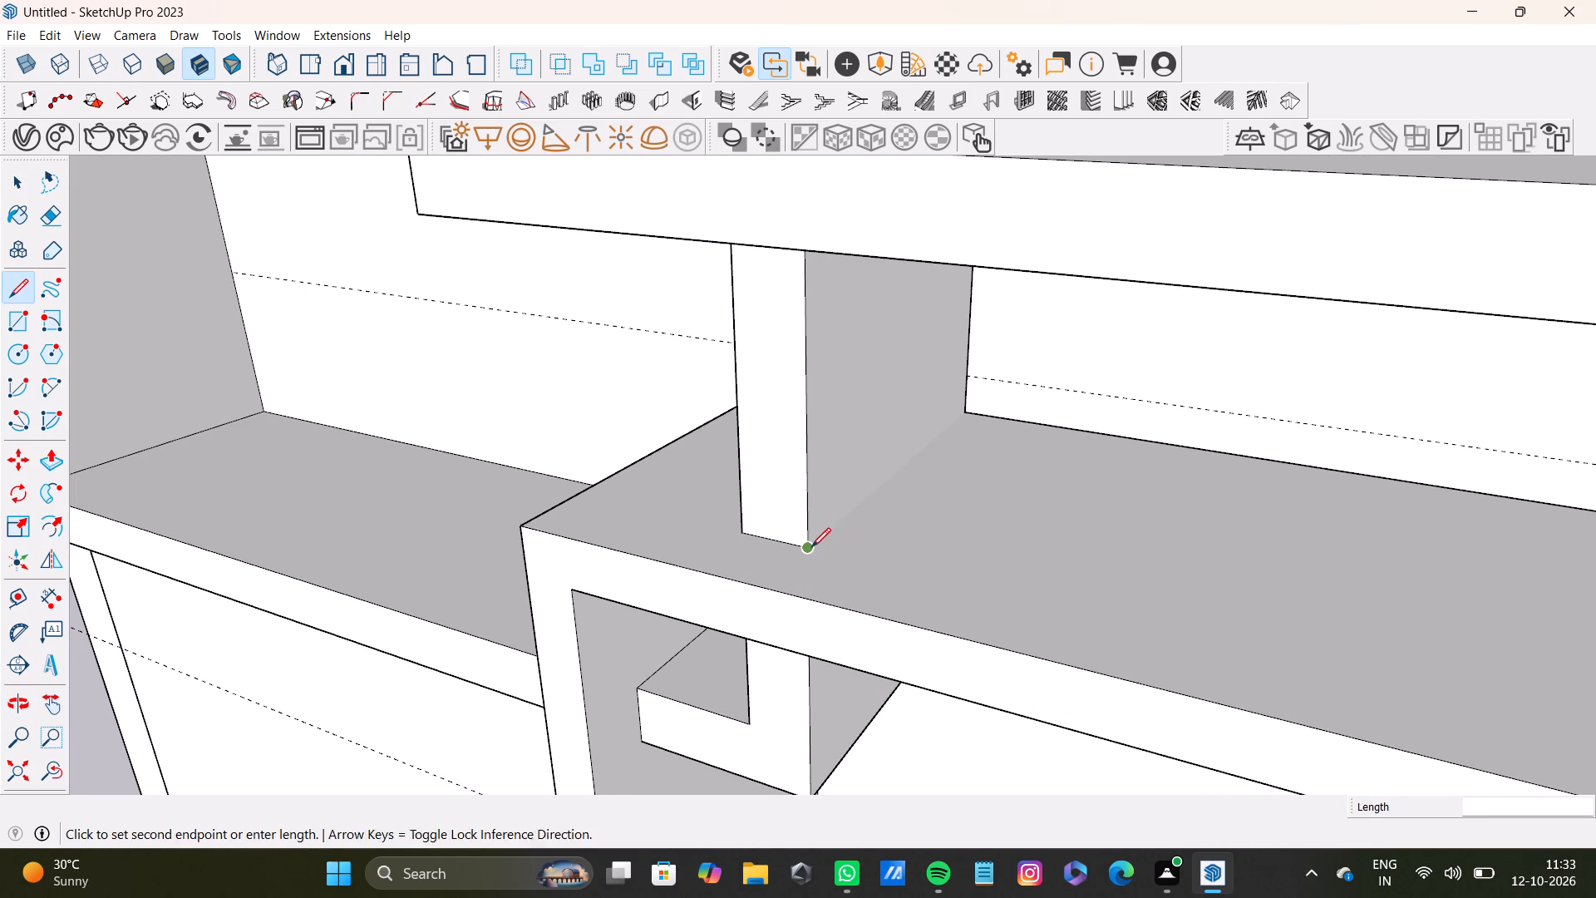
pyautogui.click(811, 547)
pyautogui.click(972, 412)
pyautogui.scroll(1, 972, 412)
pyautogui.press('space')
# Examine the overlapping box frames, the shelves and the whole wall unit from several angles.
pyautogui.scroll(-15, 889, 475)
pyautogui.moveTo(799, 561); pyautogui.dragTo(1299, 529, button='middle')
pyautogui.scroll(-5, 776, 594)
pyautogui.moveTo(776, 594); pyautogui.dragTo(658, 314, button='middle')
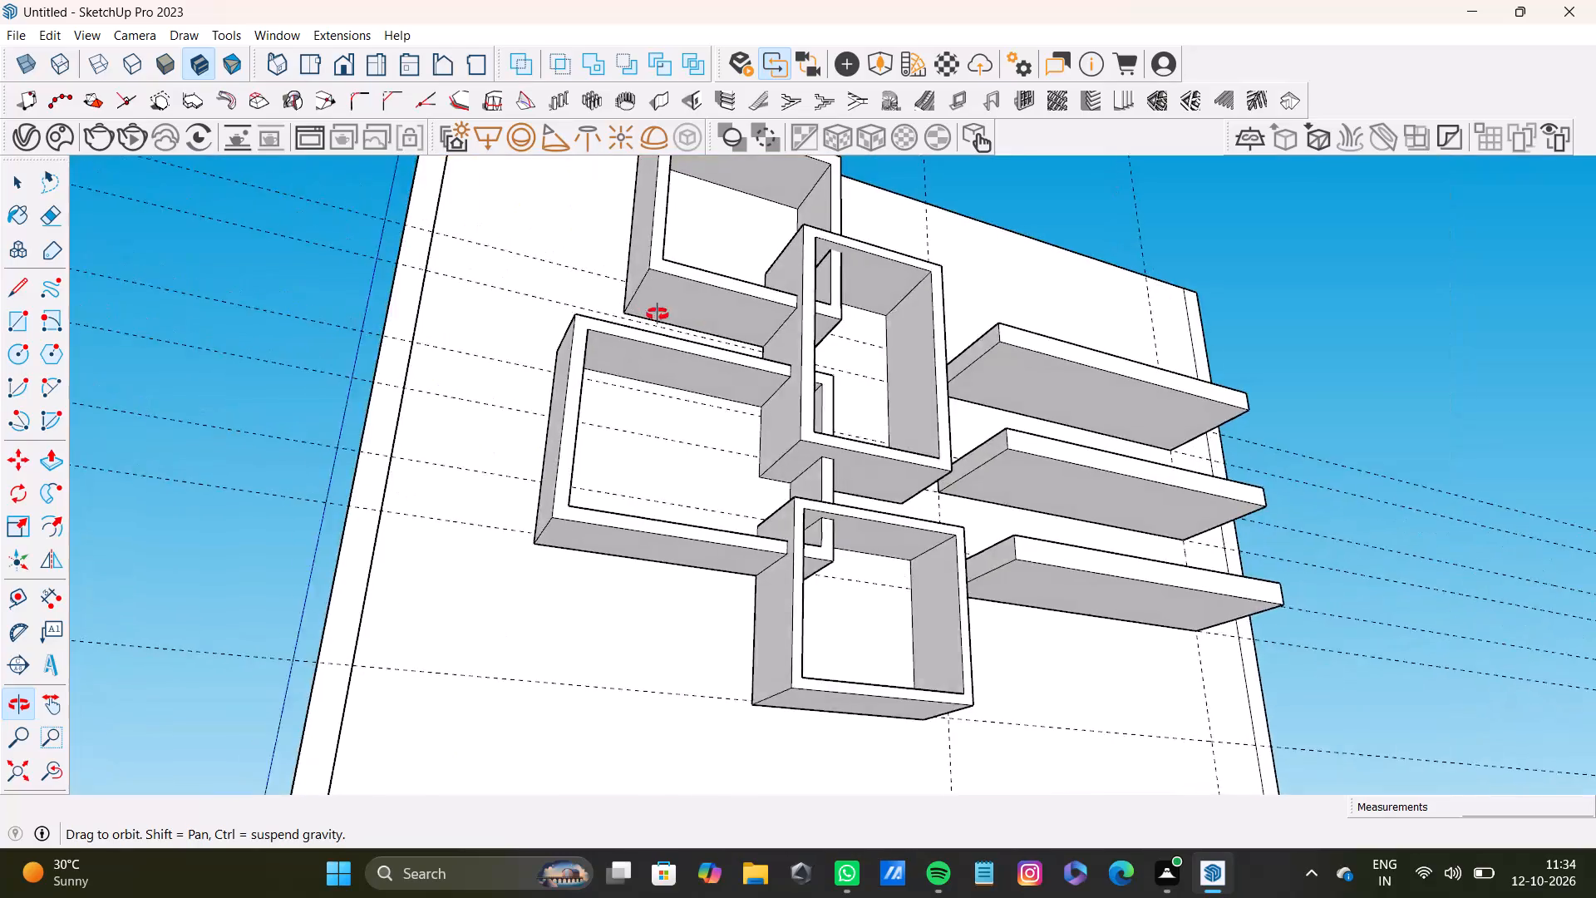
pyautogui.moveTo(658, 314); pyautogui.dragTo(555, 575, button='middle')
pyautogui.scroll(-8, 707, 538)
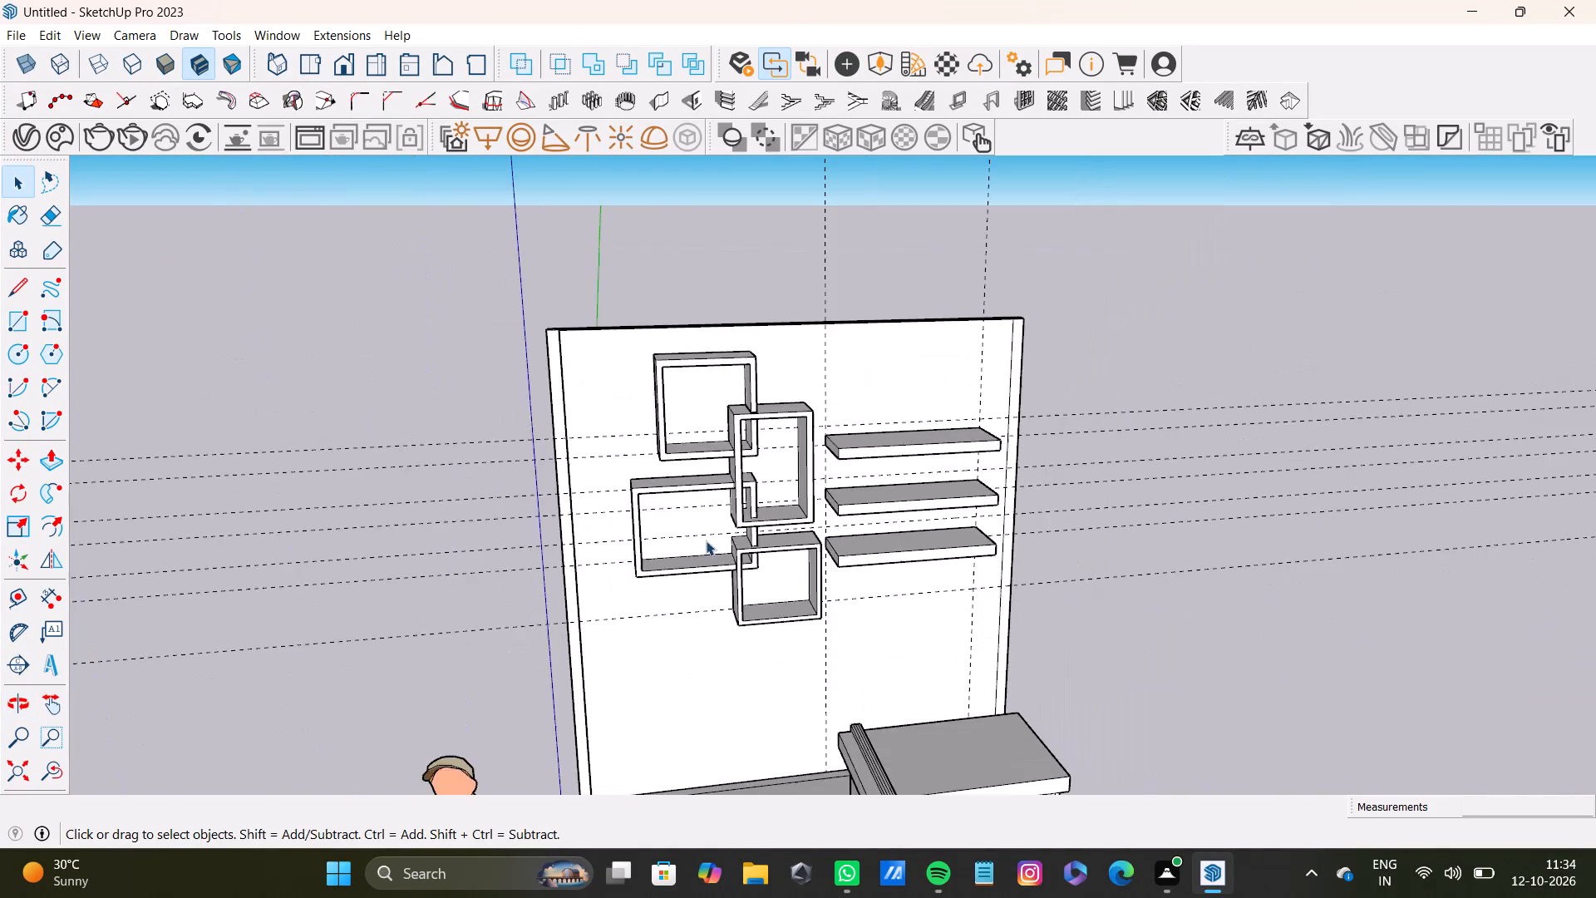
pyautogui.moveTo(706, 540); pyautogui.dragTo(501, 433, button='middle')
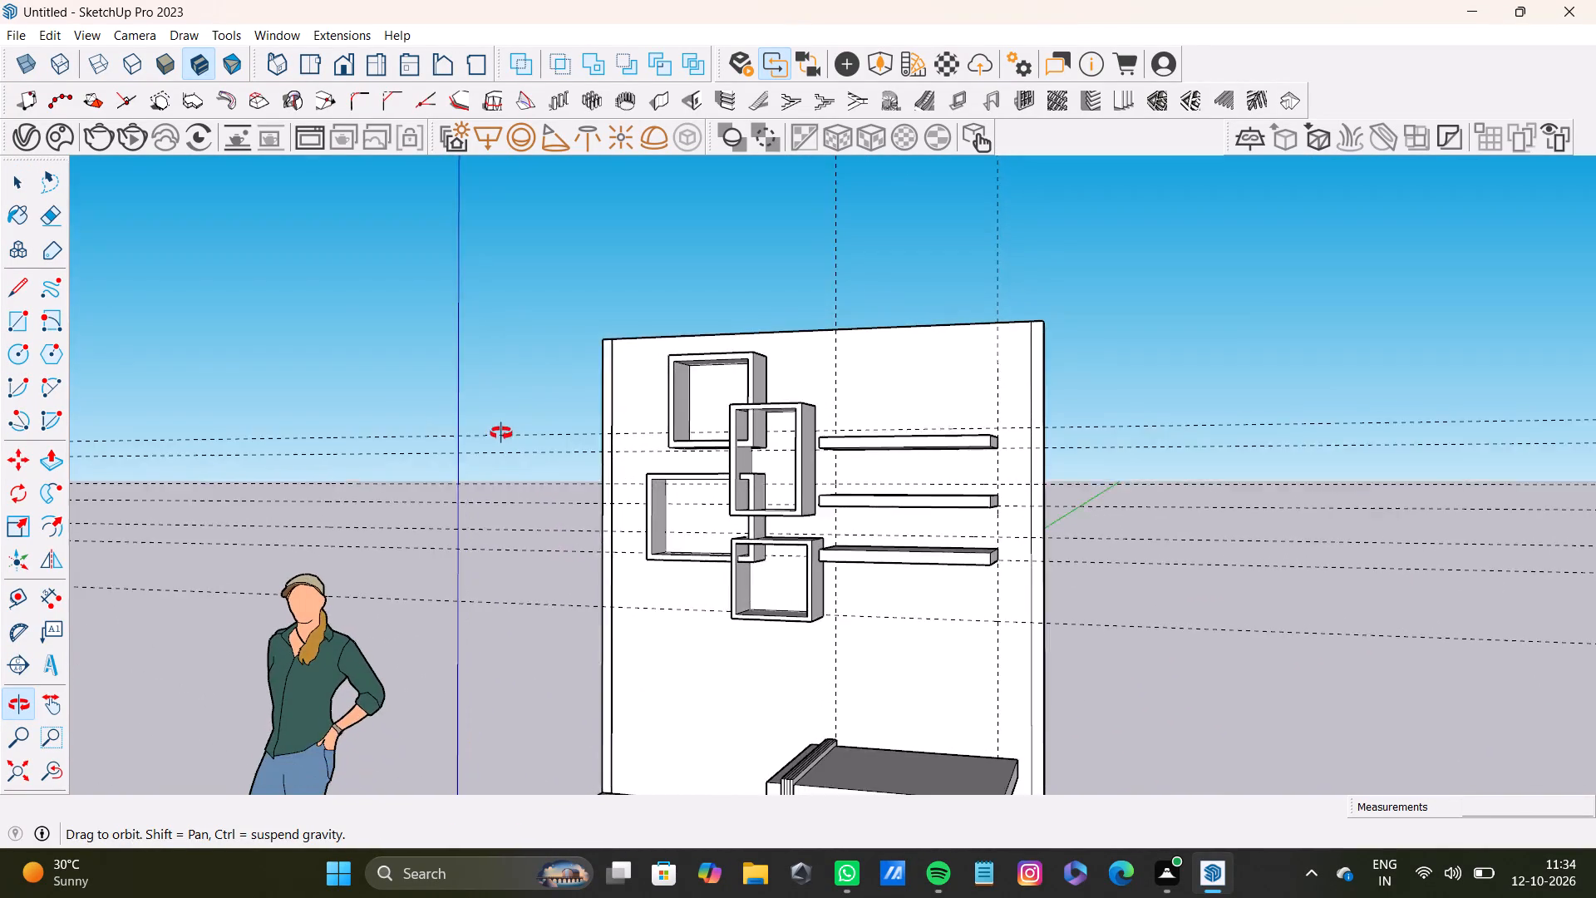
pyautogui.moveTo(501, 433); pyautogui.dragTo(885, 352, button='middle')
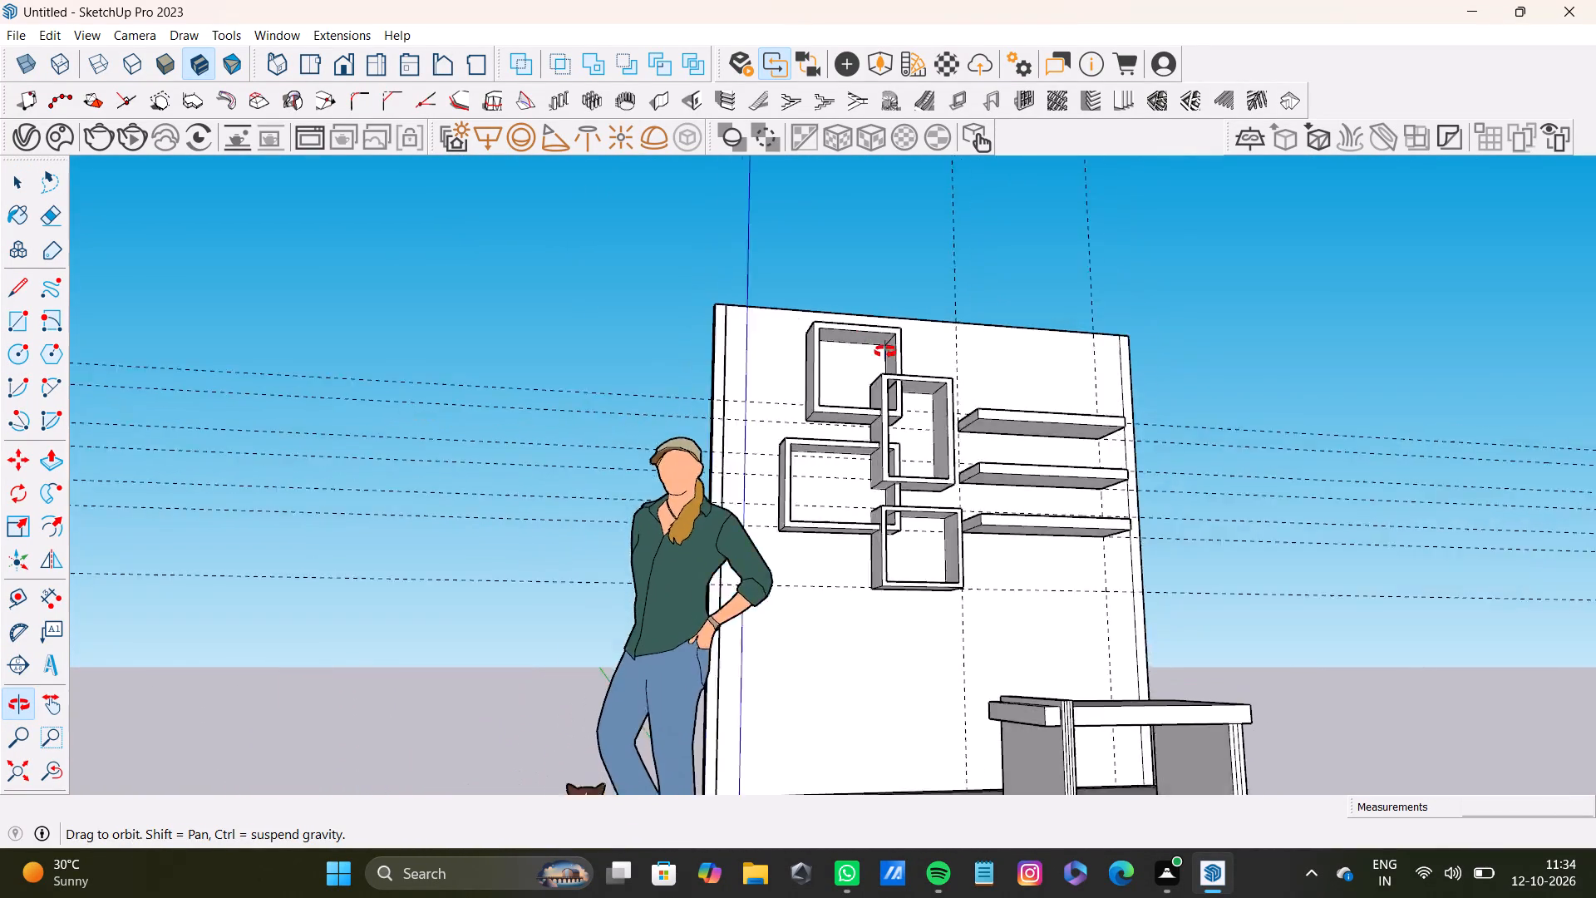
pyautogui.moveTo(885, 352); pyautogui.dragTo(884, 544, button='middle')
pyautogui.keyDown('shift'); pyautogui.moveTo(905, 552); pyautogui.dragTo(695, 462, button='middle'); pyautogui.keyUp('shift')
pyautogui.moveTo(845, 527); pyautogui.dragTo(855, 581, button='middle')
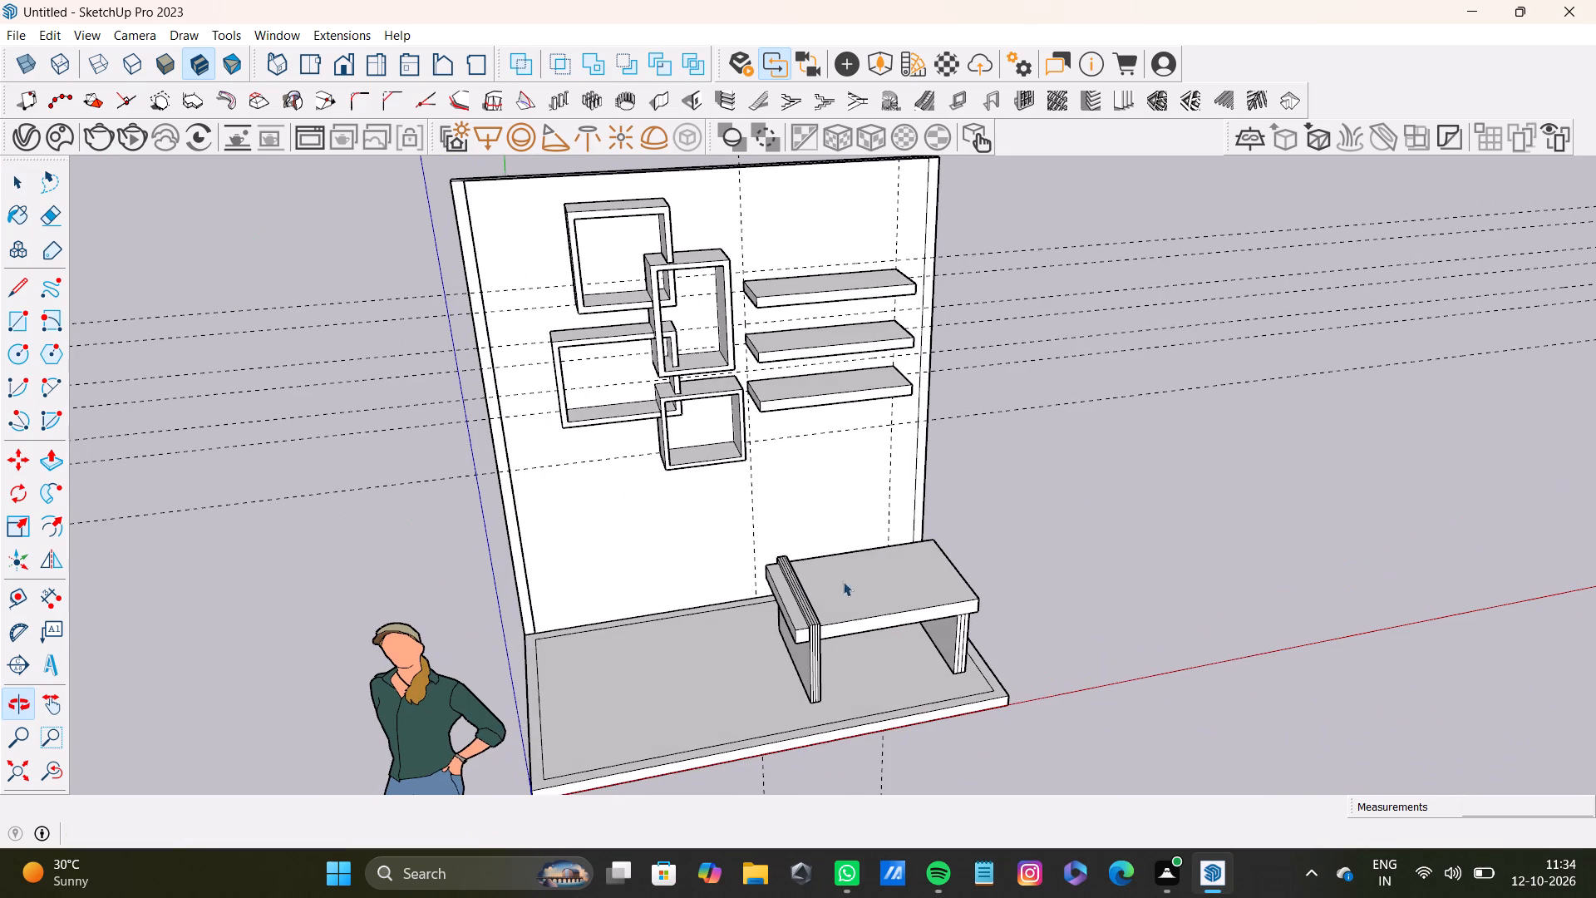
# Scale the whole table, including its legs, upward along the vertical axis so it stands taller on the base.
pyautogui.press('space')
pyautogui.moveTo(695, 504); pyautogui.dragTo(1032, 730)
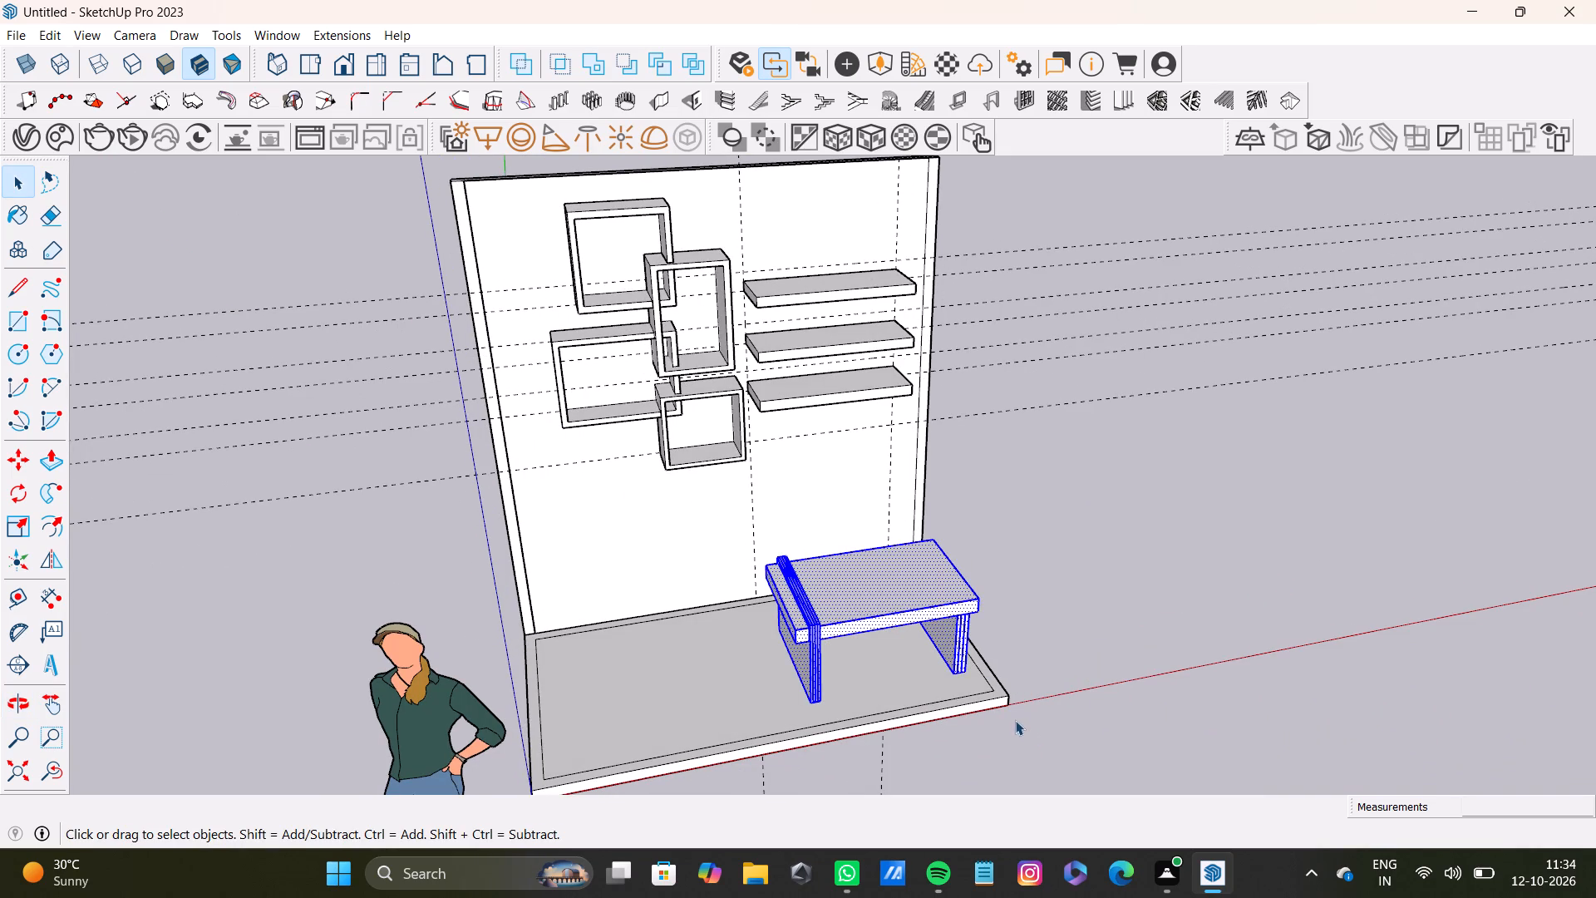
pyautogui.press('s')
pyautogui.moveTo(847, 692); pyautogui.dragTo(321, 698, button='middle')
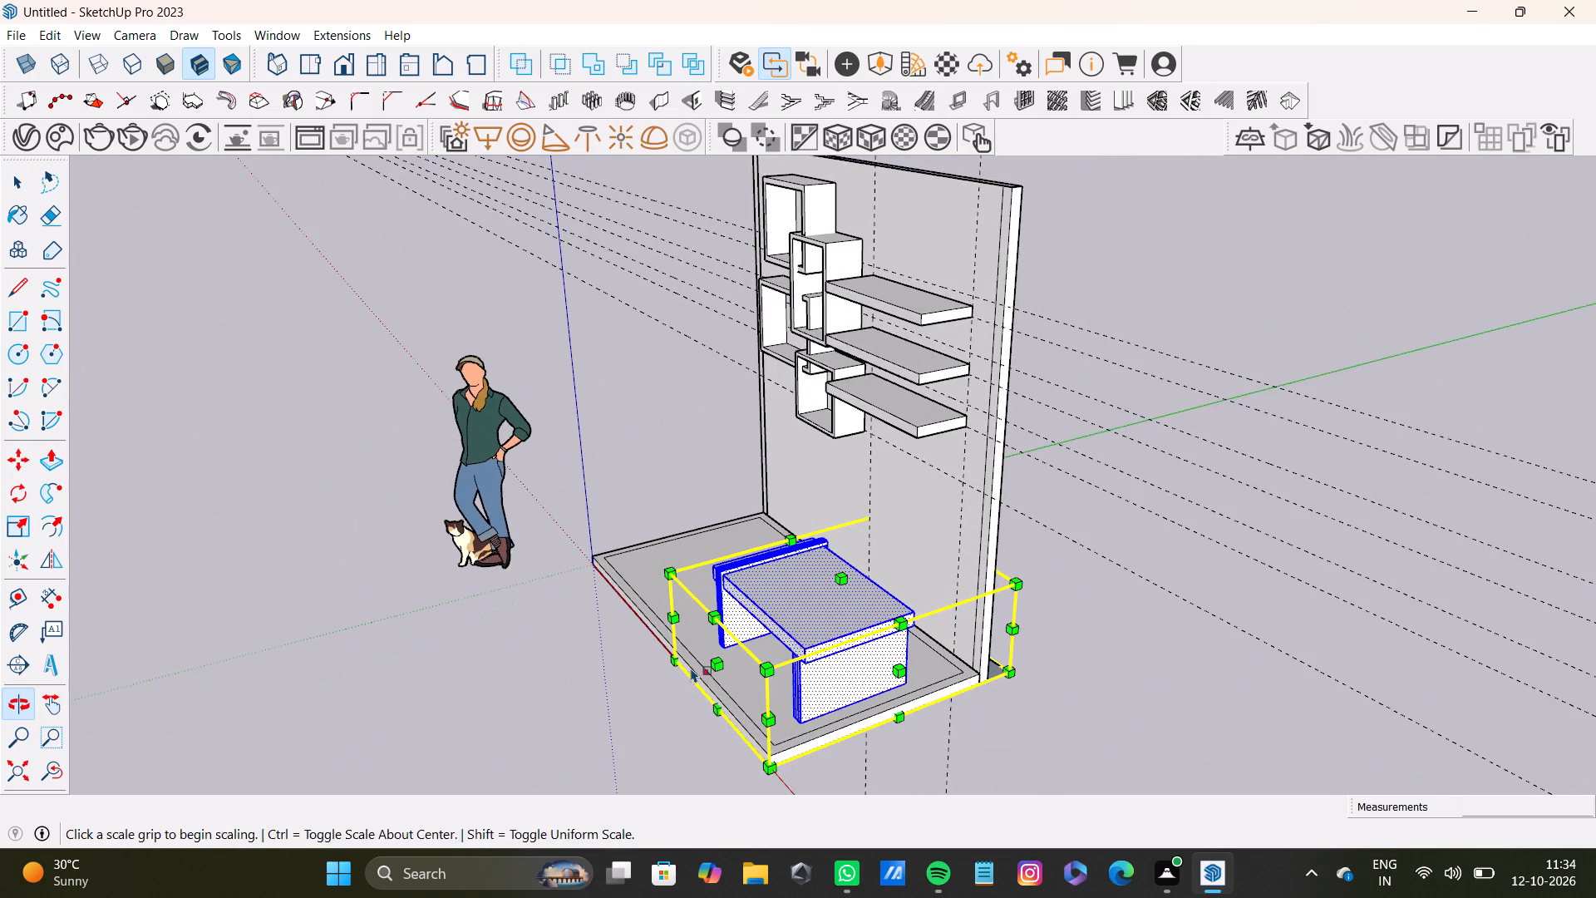
pyautogui.moveTo(691, 668); pyautogui.dragTo(1005, 688, button='middle')
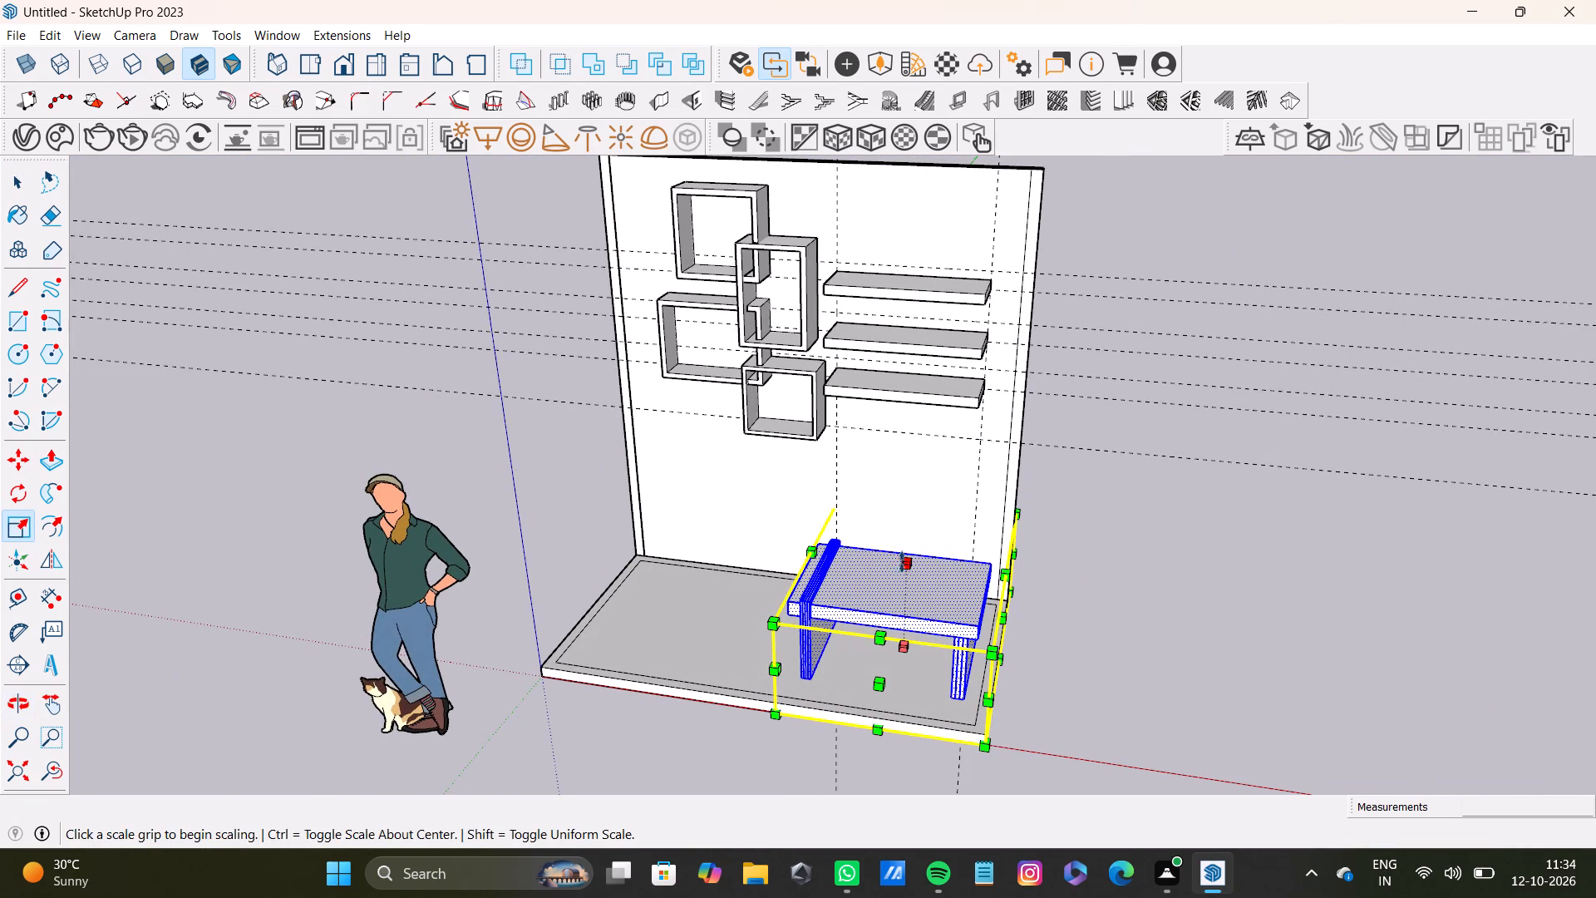
pyautogui.moveTo(911, 563); pyautogui.dragTo(909, 524)
# Scale the table lengthwise along the red axis by about 1.45, extending the end with the protruding side board.
pyautogui.moveTo(863, 590); pyautogui.dragTo(1158, 595, button='middle')
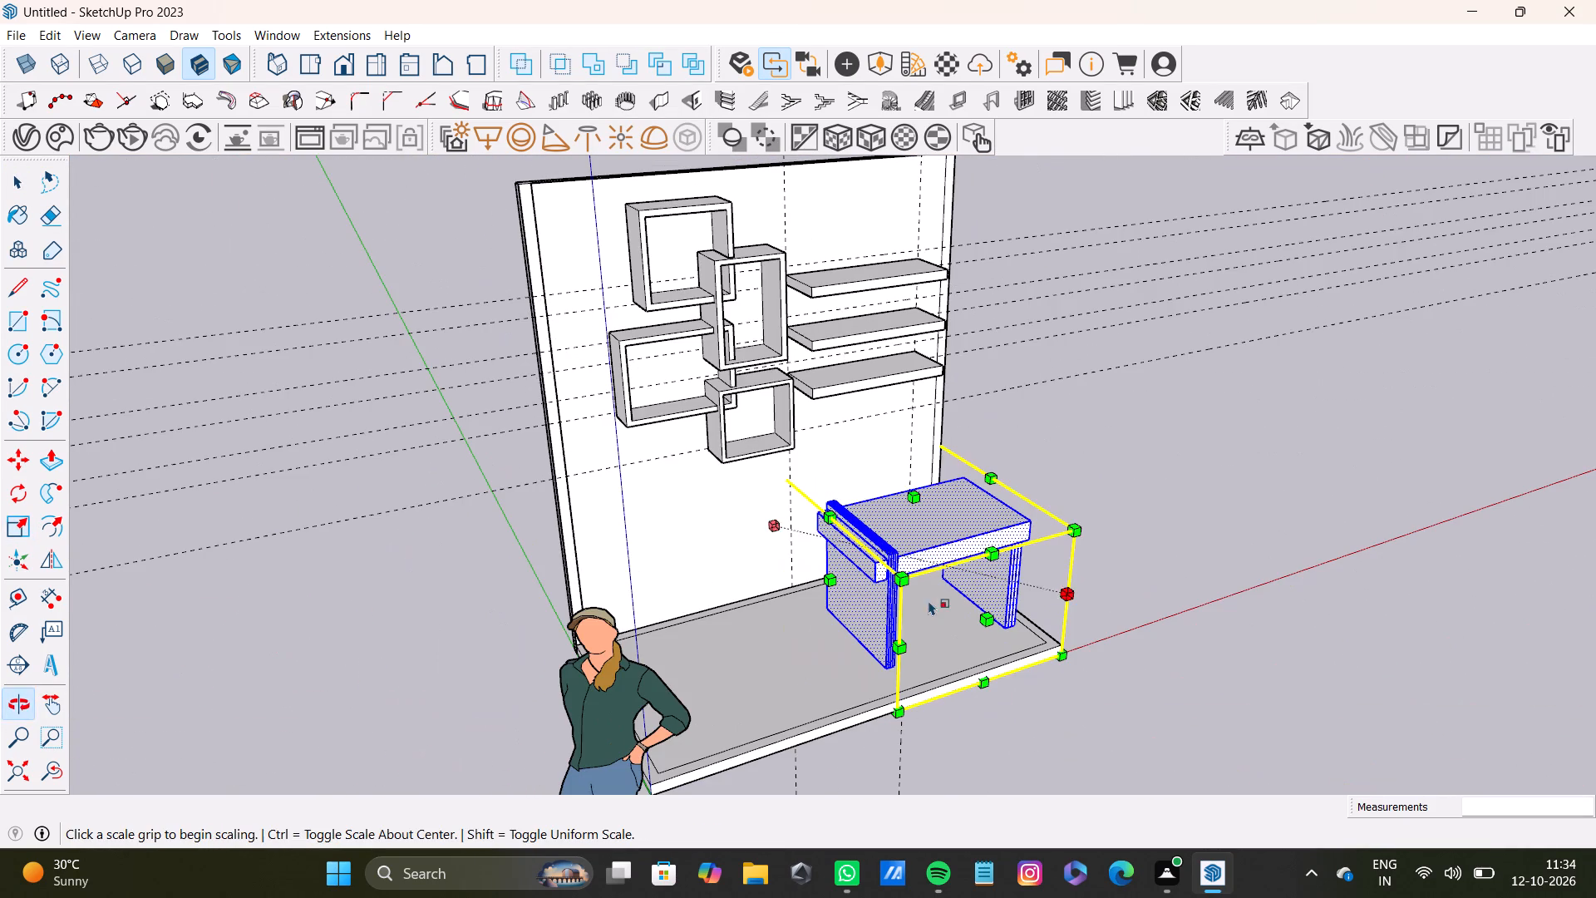
pyautogui.moveTo(835, 585); pyautogui.dragTo(747, 586)
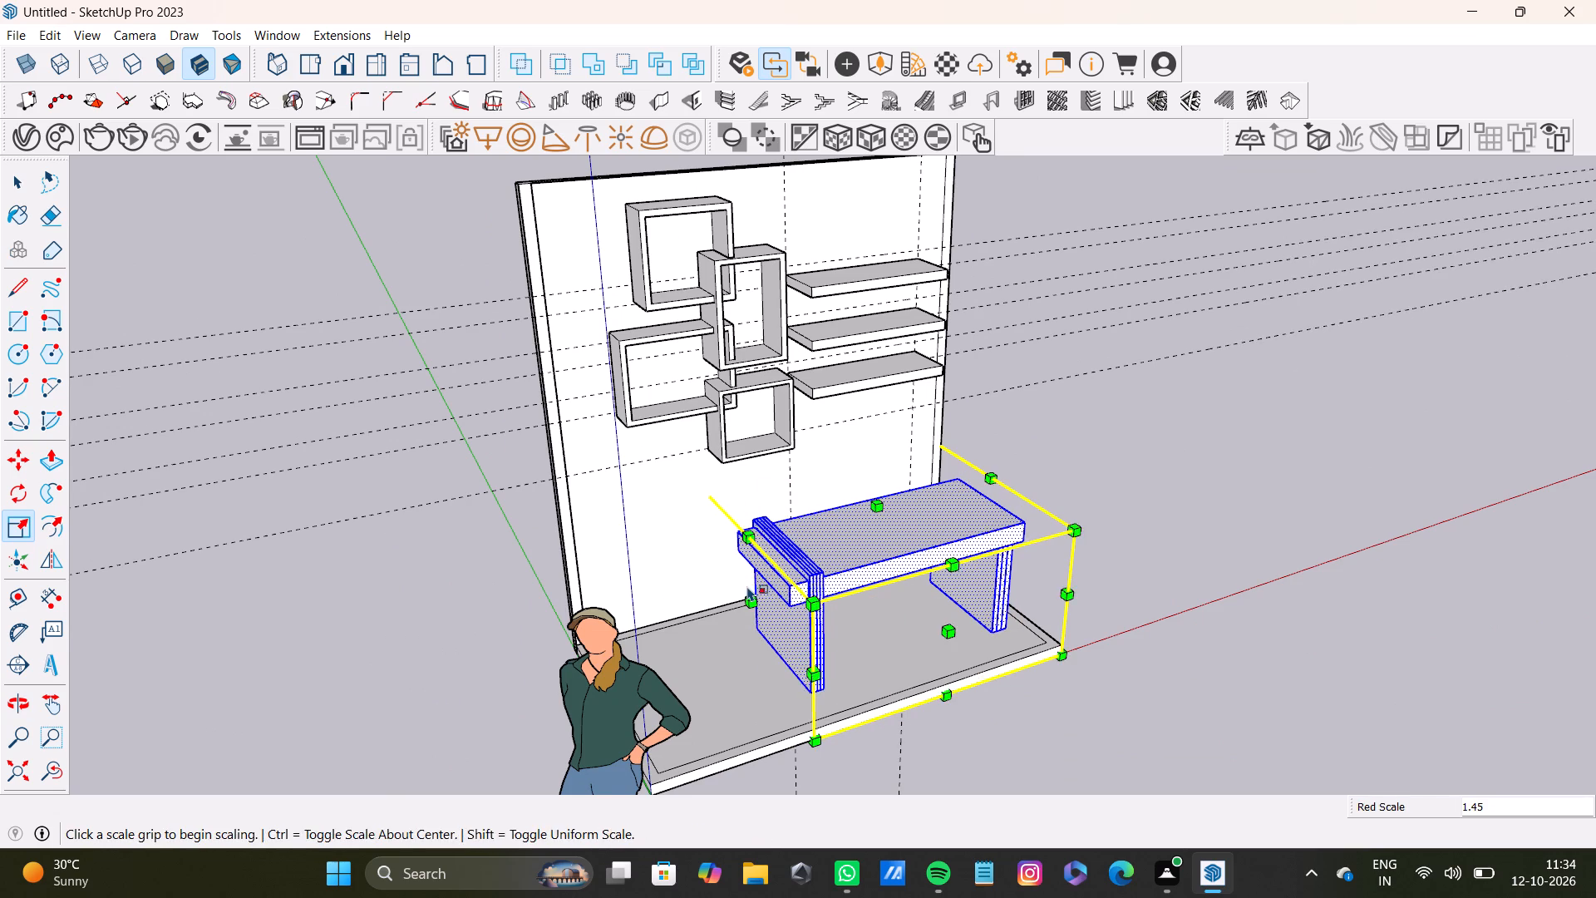
pyautogui.scroll(-4, 747, 586)
pyautogui.moveTo(852, 613); pyautogui.dragTo(557, 556, button='middle')
pyautogui.scroll(6, 881, 592)
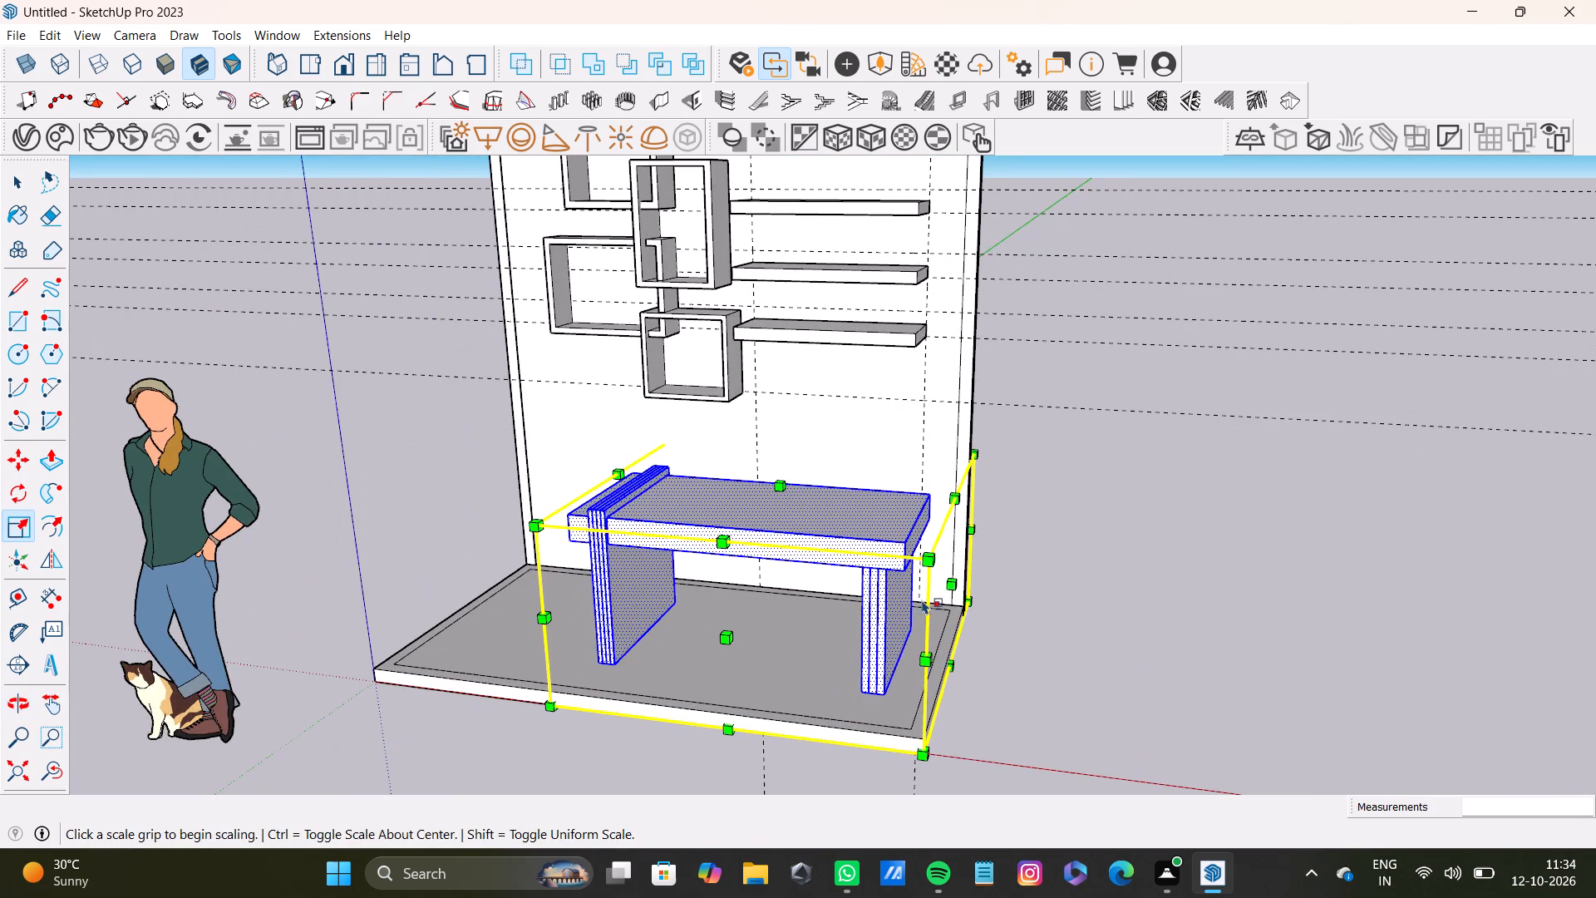
pyautogui.moveTo(446, 532); pyautogui.dragTo(815, 525, button='middle')
pyautogui.press('space')
pyautogui.click(1155, 495)
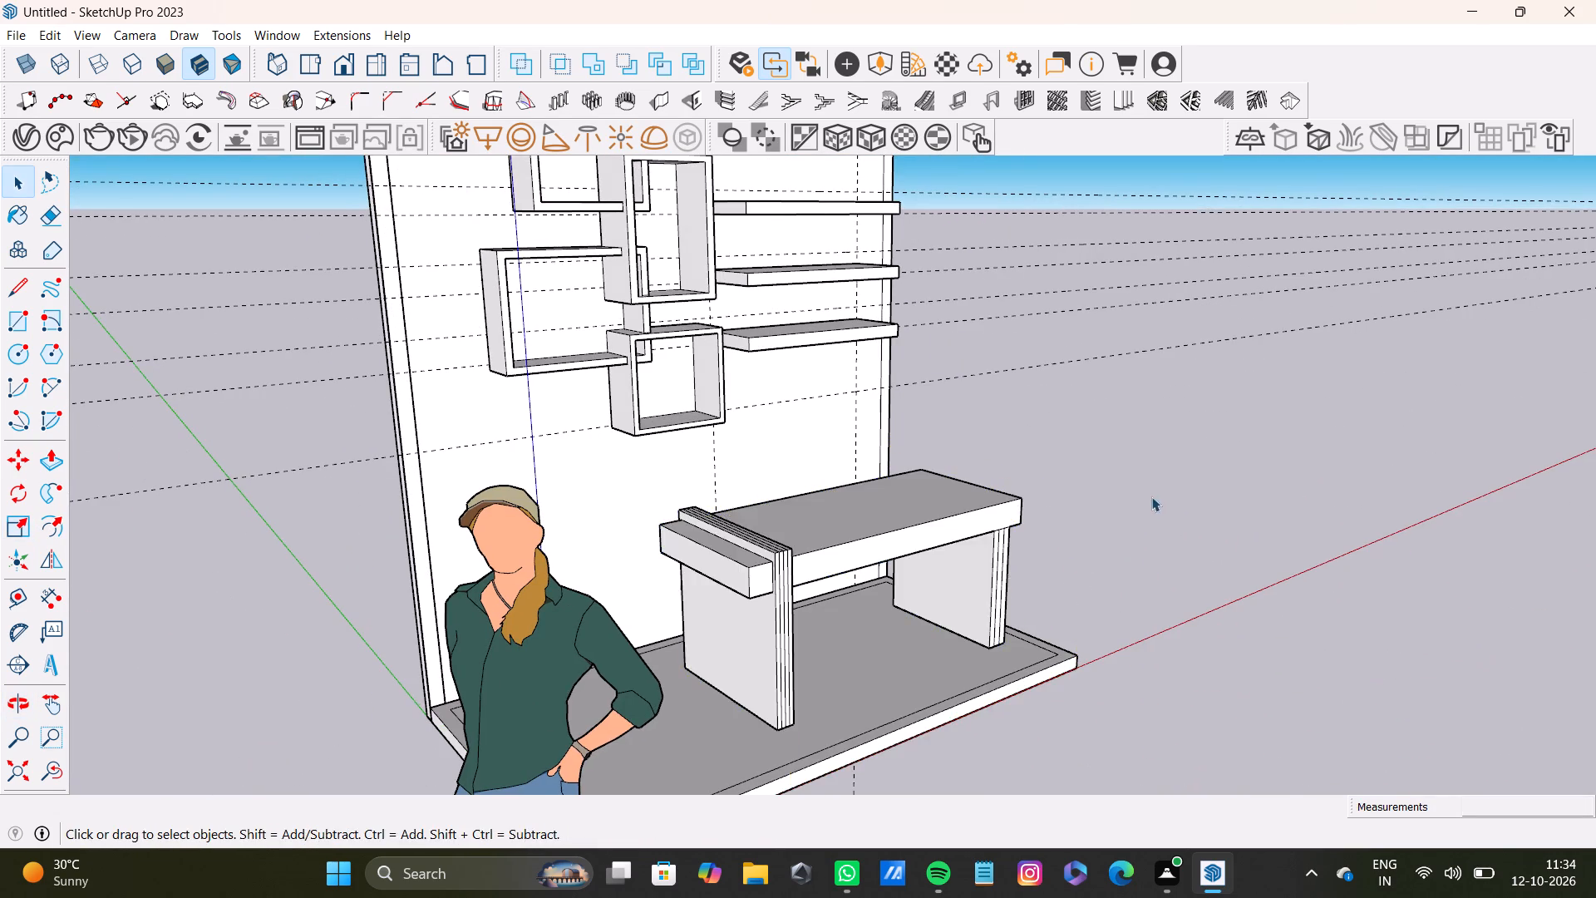
# Move the whole table about 1' 2 3/4" along the red axis, toward the middle of the base.
pyautogui.moveTo(1175, 573); pyautogui.dragTo(895, 532, button='middle')
pyautogui.press('space')
pyautogui.tripleClick(884, 538)
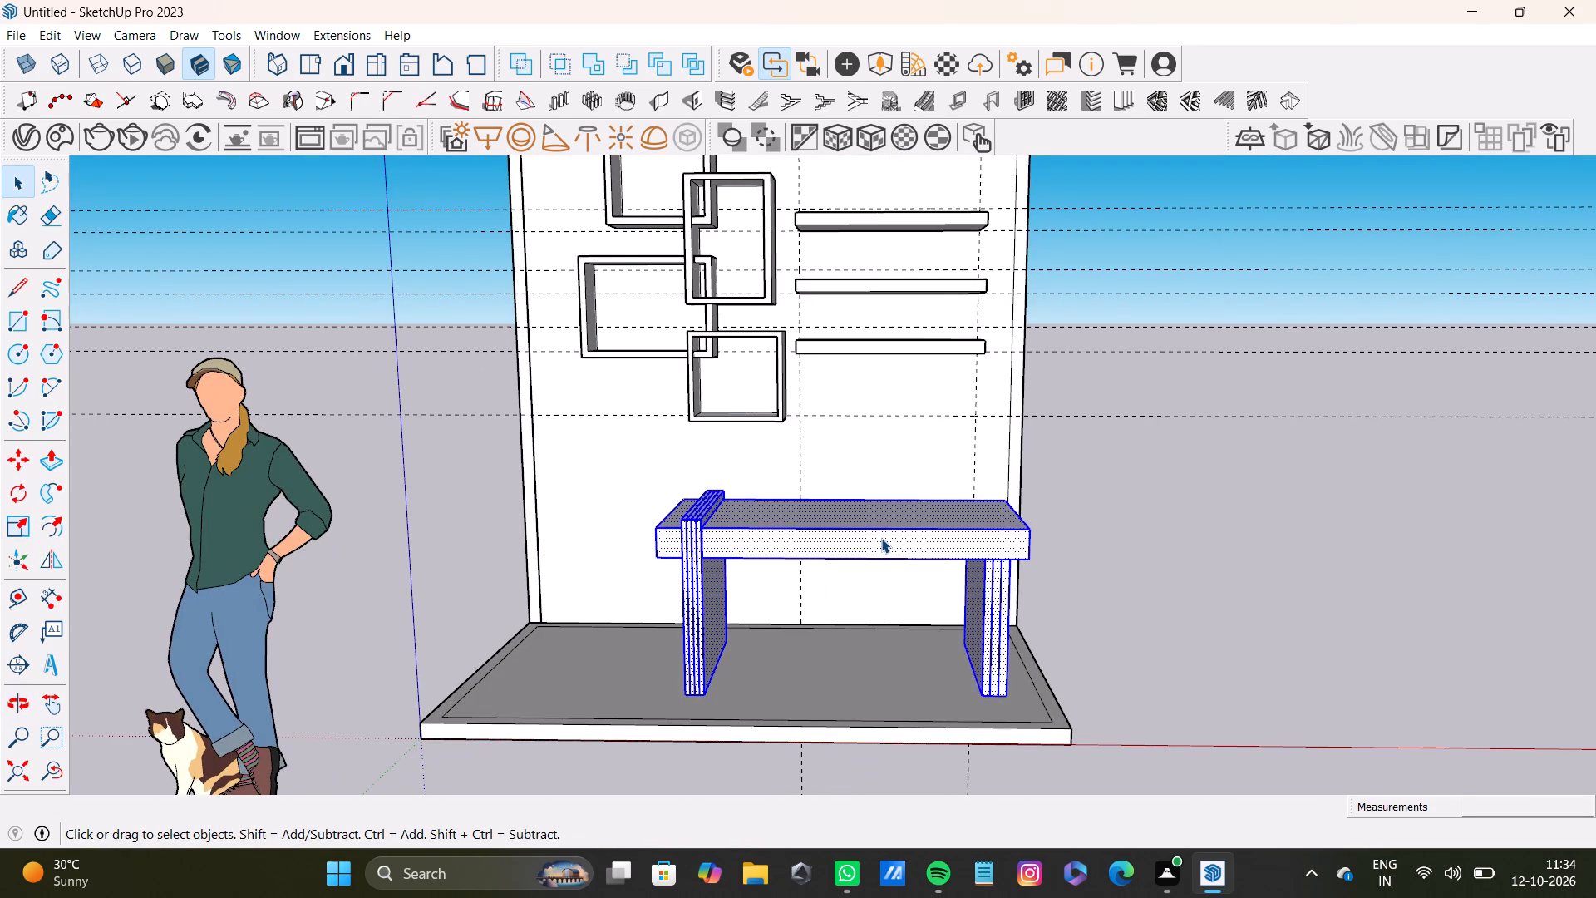
pyautogui.press('m')
pyautogui.scroll(9, 678, 701)
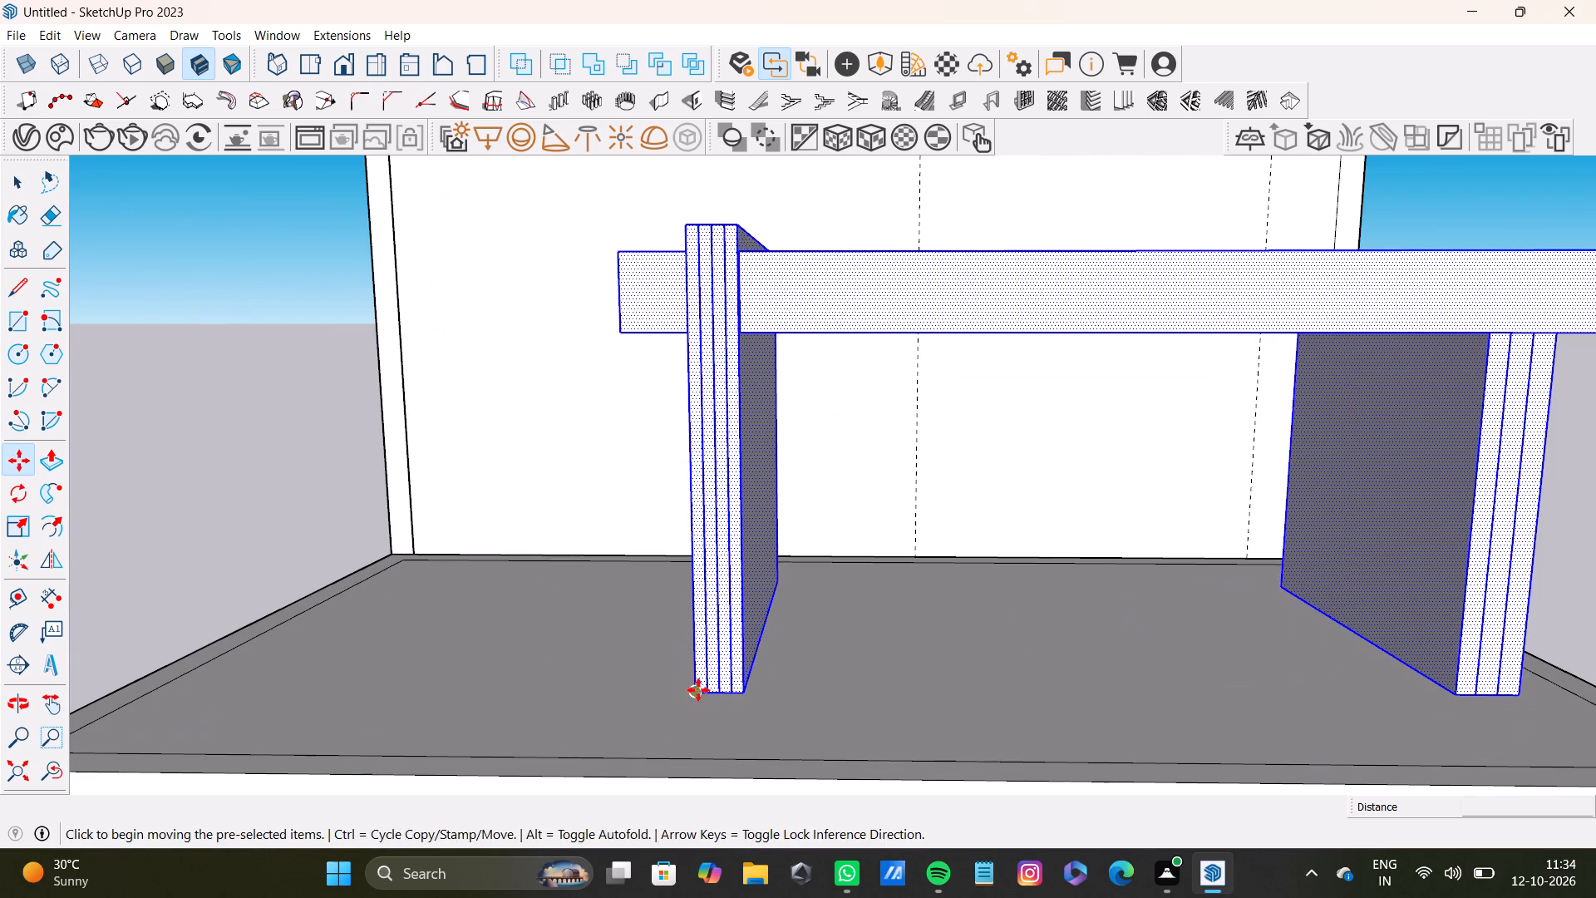
pyautogui.click(698, 688)
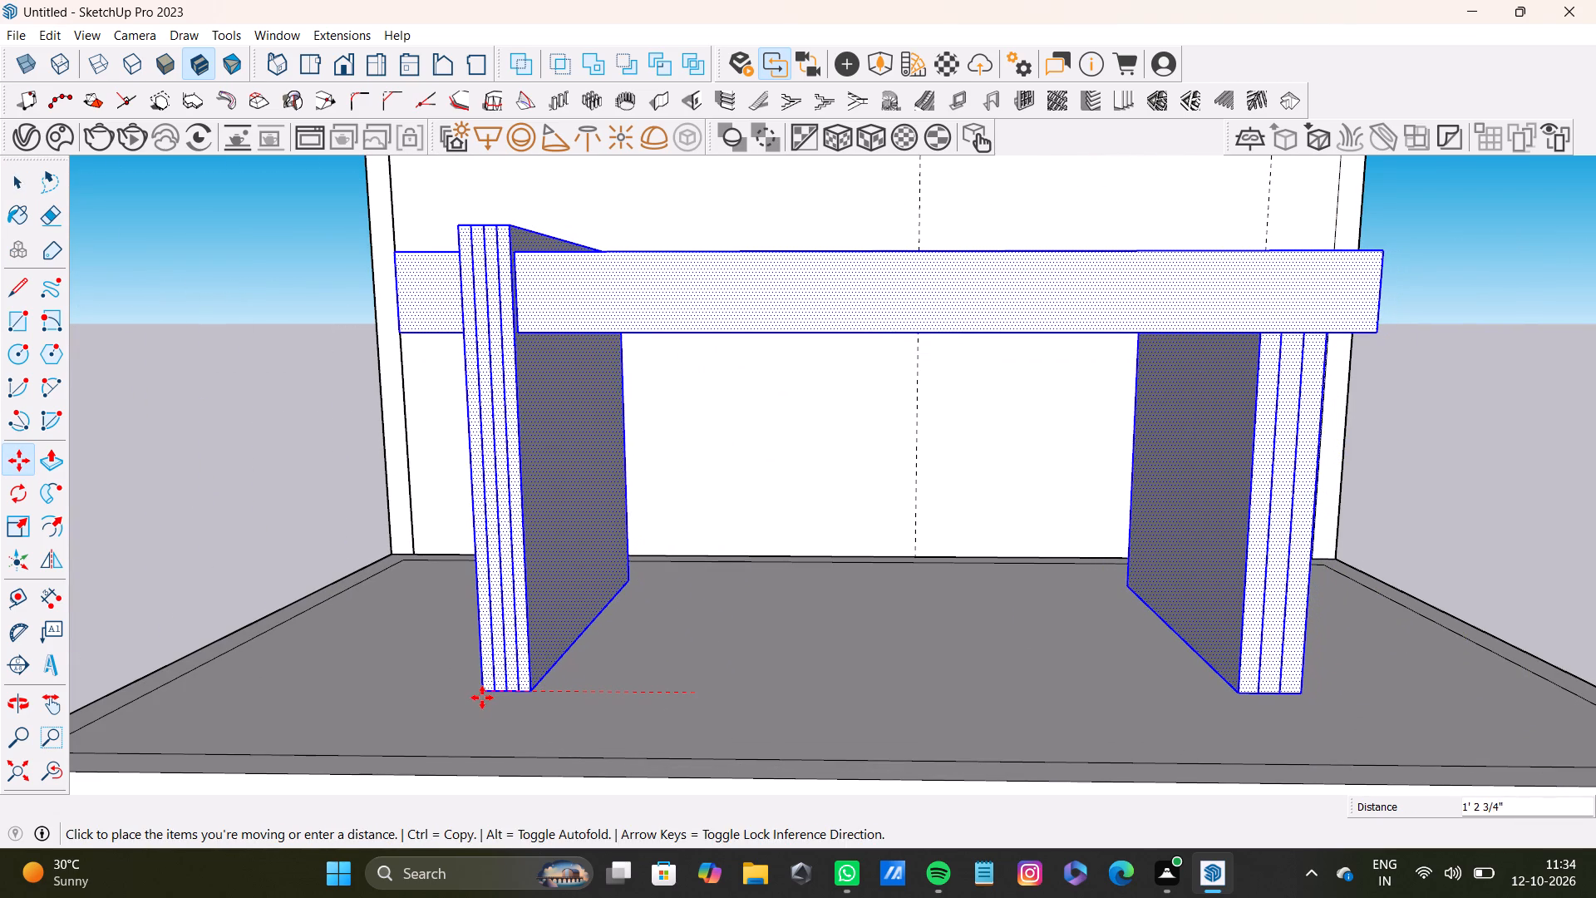
pyautogui.click(481, 698)
pyautogui.scroll(-4, 836, 607)
pyautogui.moveTo(836, 589); pyautogui.dragTo(860, 682, button='middle')
pyautogui.press('space')
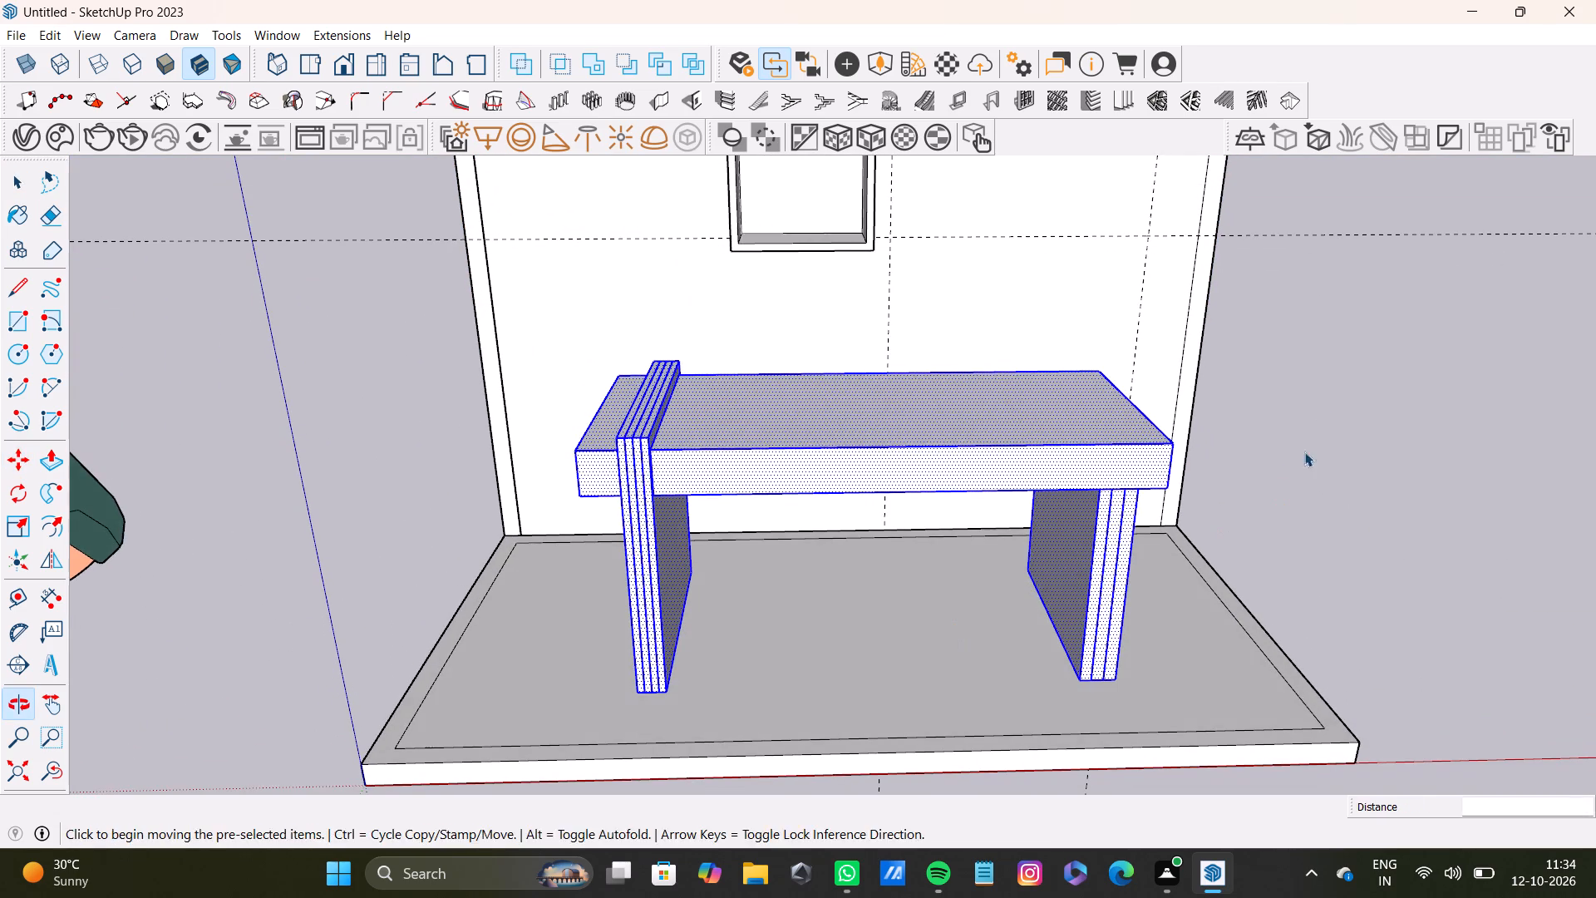
pyautogui.click(1325, 412)
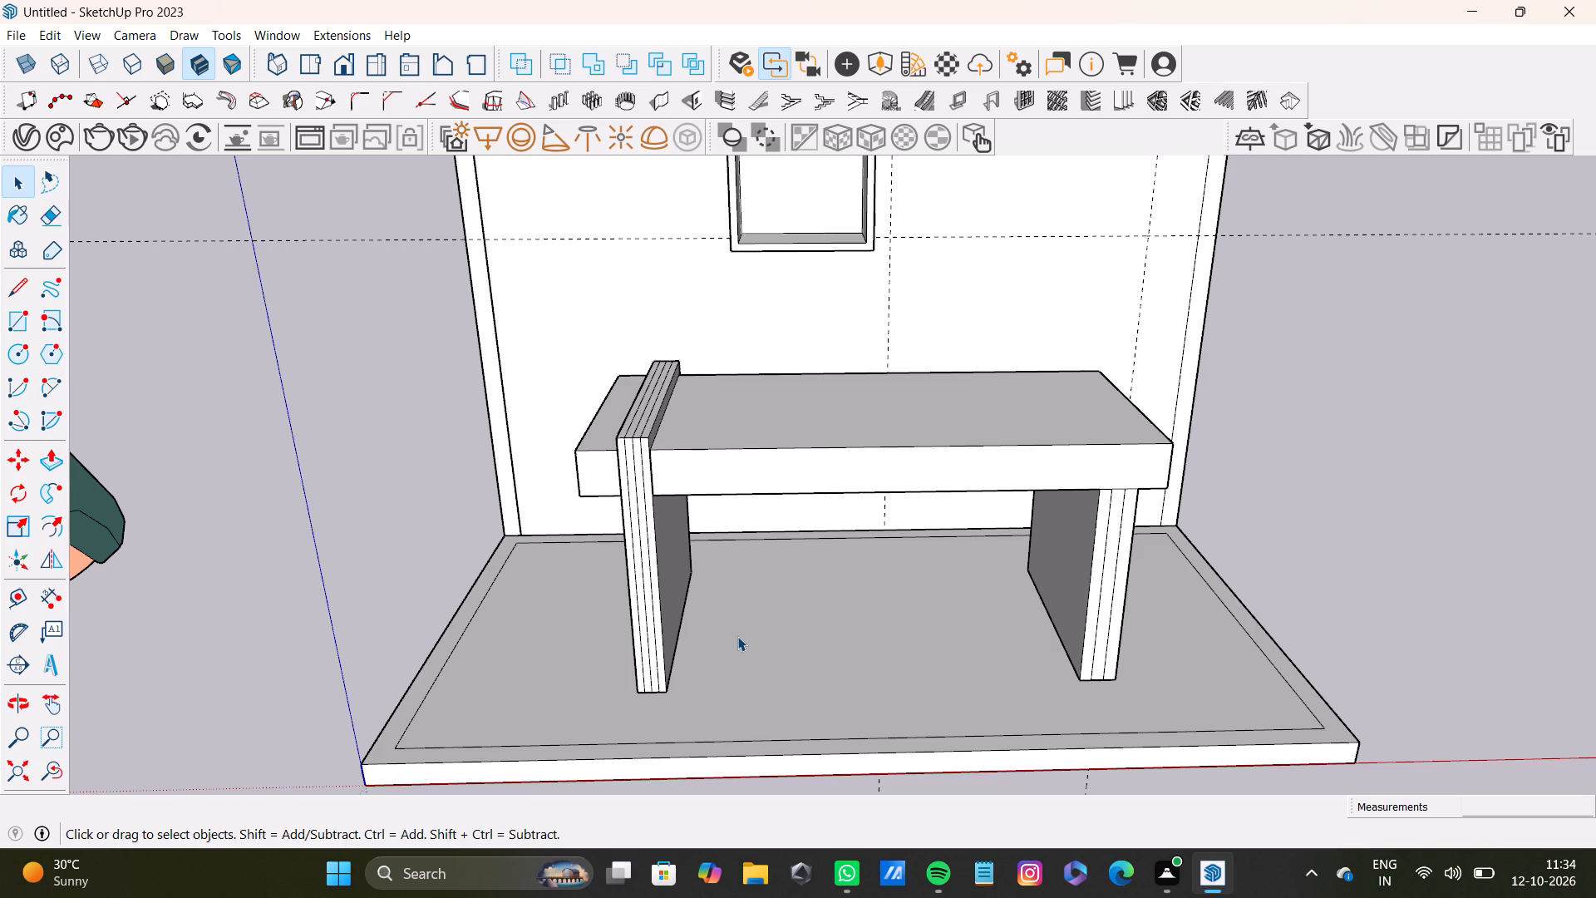
# Examine the enlarged table's proportions and placement against the base, shelves and box frames from several angles.
pyautogui.scroll(-14, 965, 255)
pyautogui.moveTo(879, 394); pyautogui.dragTo(1014, 354, button='middle')
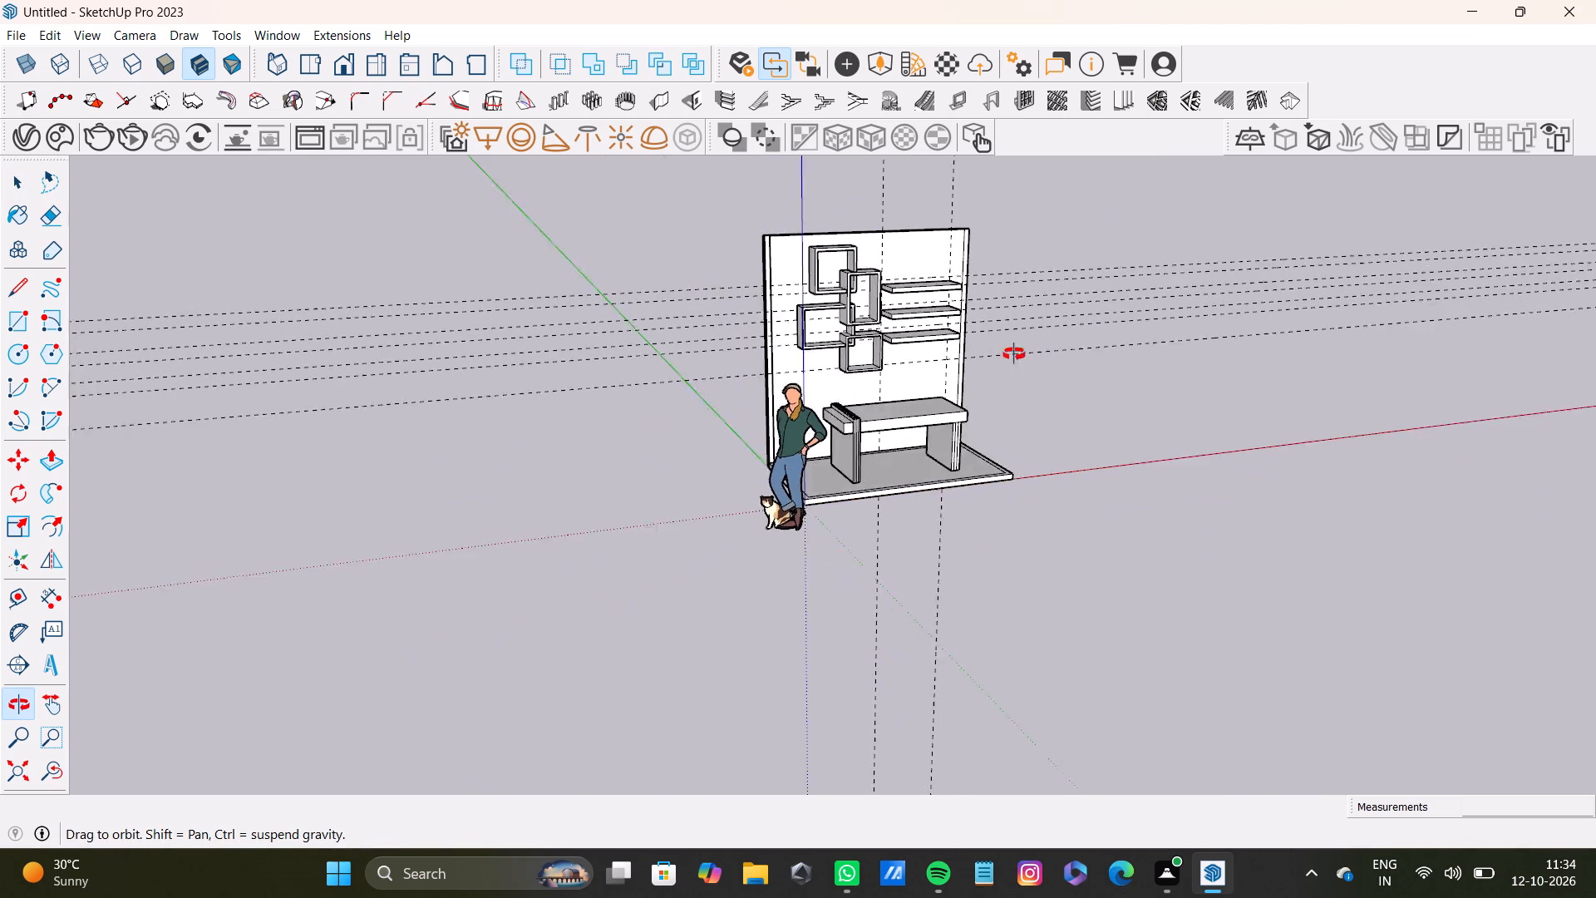
pyautogui.moveTo(1014, 354); pyautogui.dragTo(766, 274, button='middle')
pyautogui.scroll(8, 792, 310)
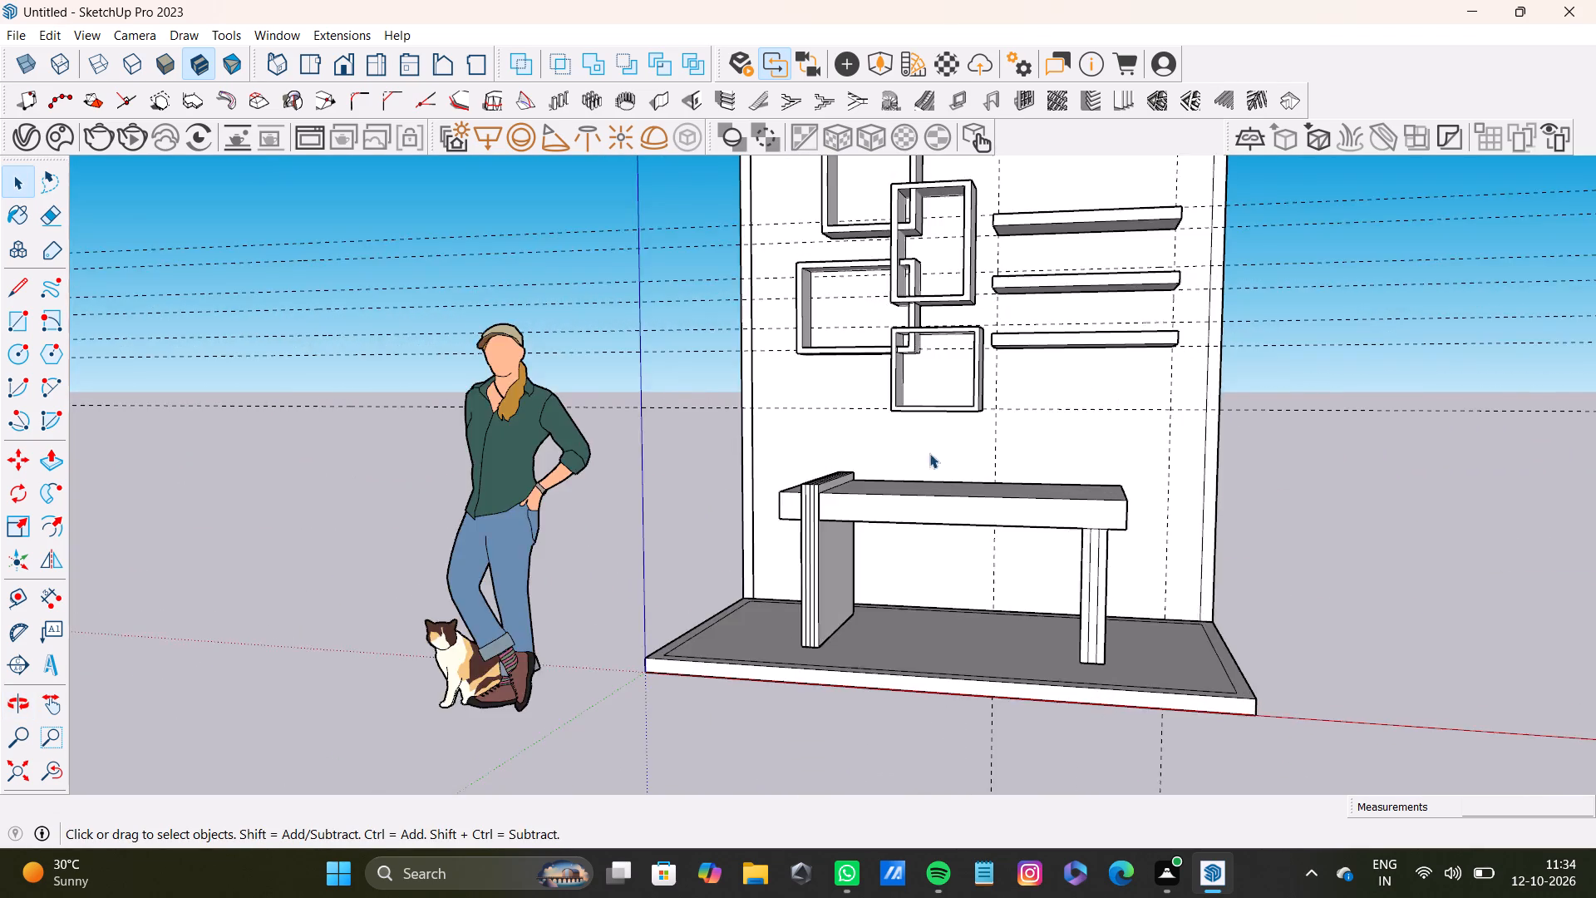
pyautogui.scroll(-8, 928, 457)
pyautogui.moveTo(912, 472); pyautogui.dragTo(1089, 604, button='middle')
pyautogui.scroll(13, 988, 513)
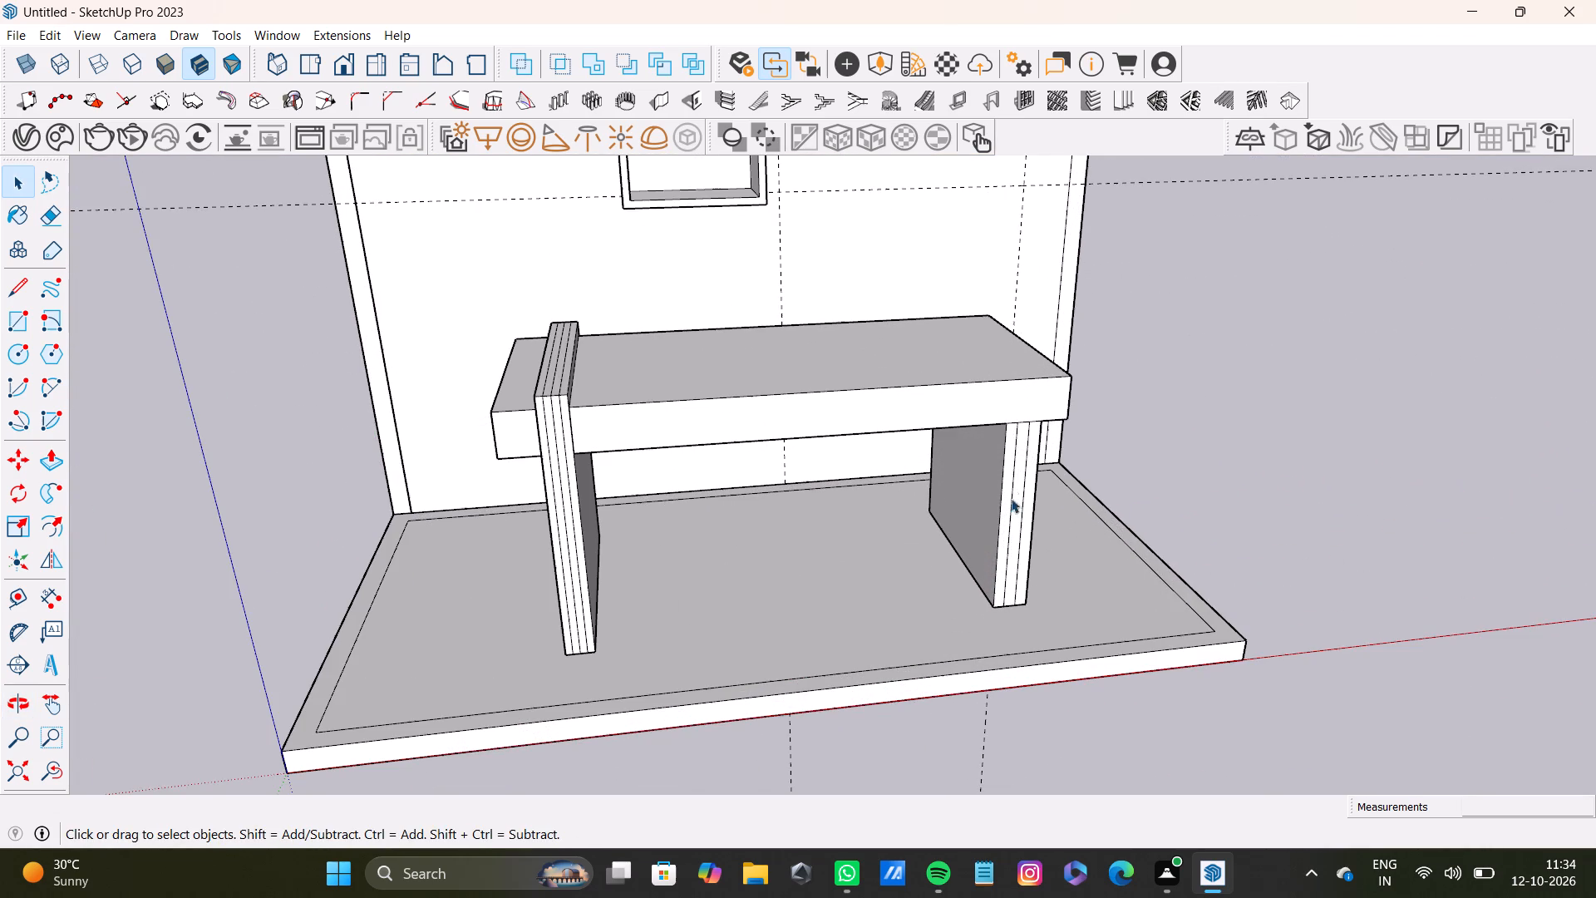
pyautogui.scroll(-7, 1019, 491)
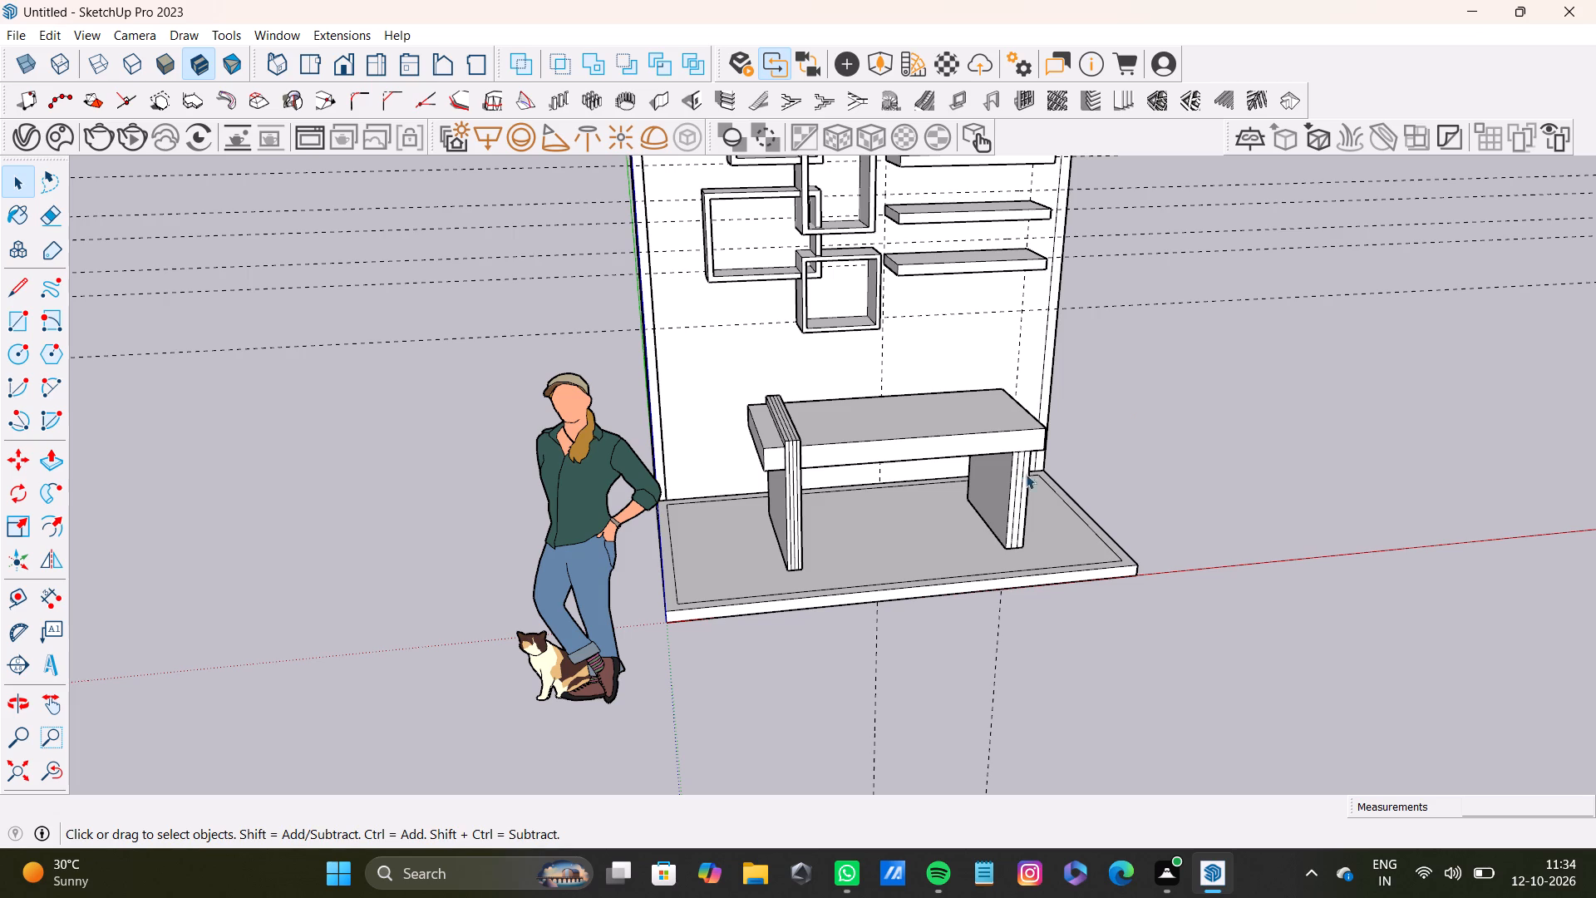
pyautogui.scroll(-8, 782, 331)
pyautogui.moveTo(791, 353); pyautogui.dragTo(1008, 187, button='middle')
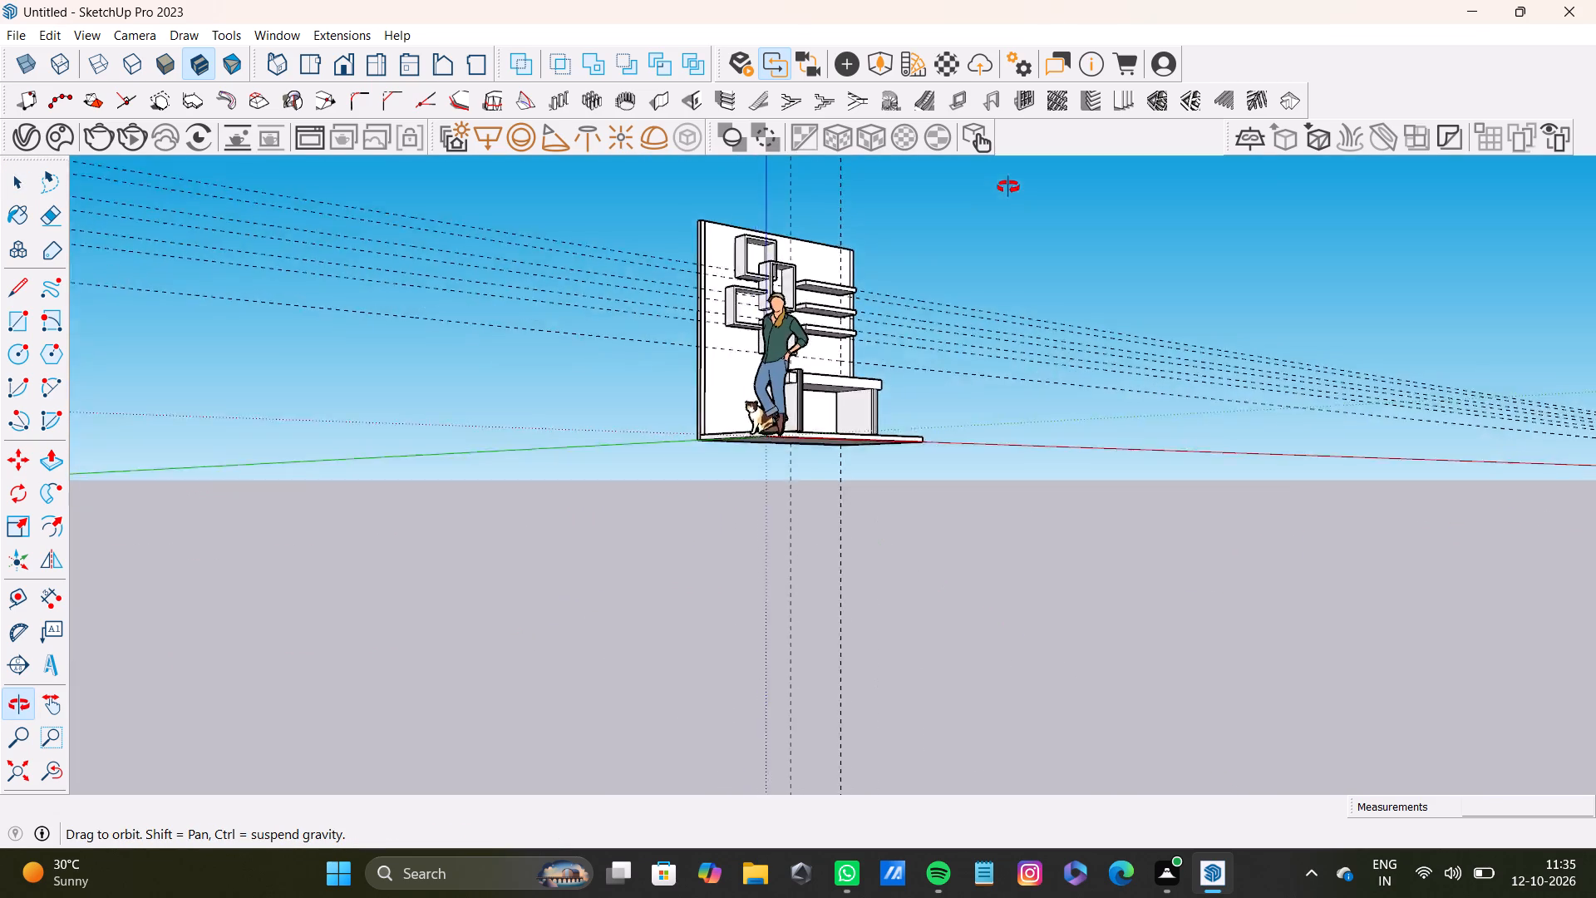
pyautogui.moveTo(1008, 187); pyautogui.dragTo(510, 372, button='middle')
pyautogui.scroll(18, 733, 377)
pyautogui.moveTo(846, 432); pyautogui.dragTo(870, 313, button='middle')
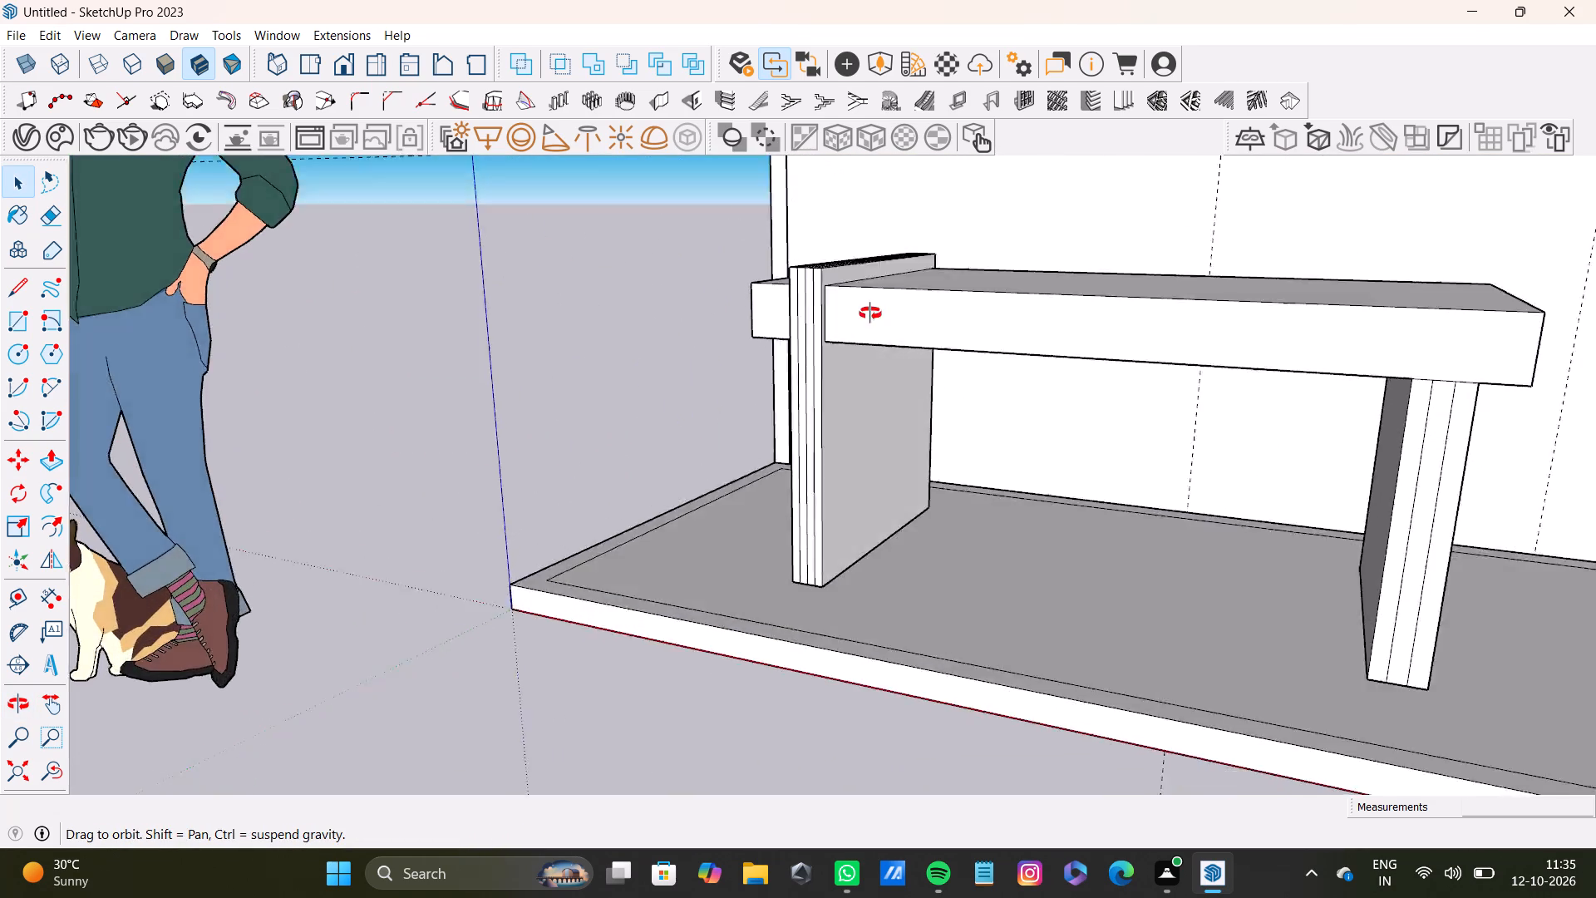
pyautogui.moveTo(870, 313); pyautogui.dragTo(1028, 501, button='middle')
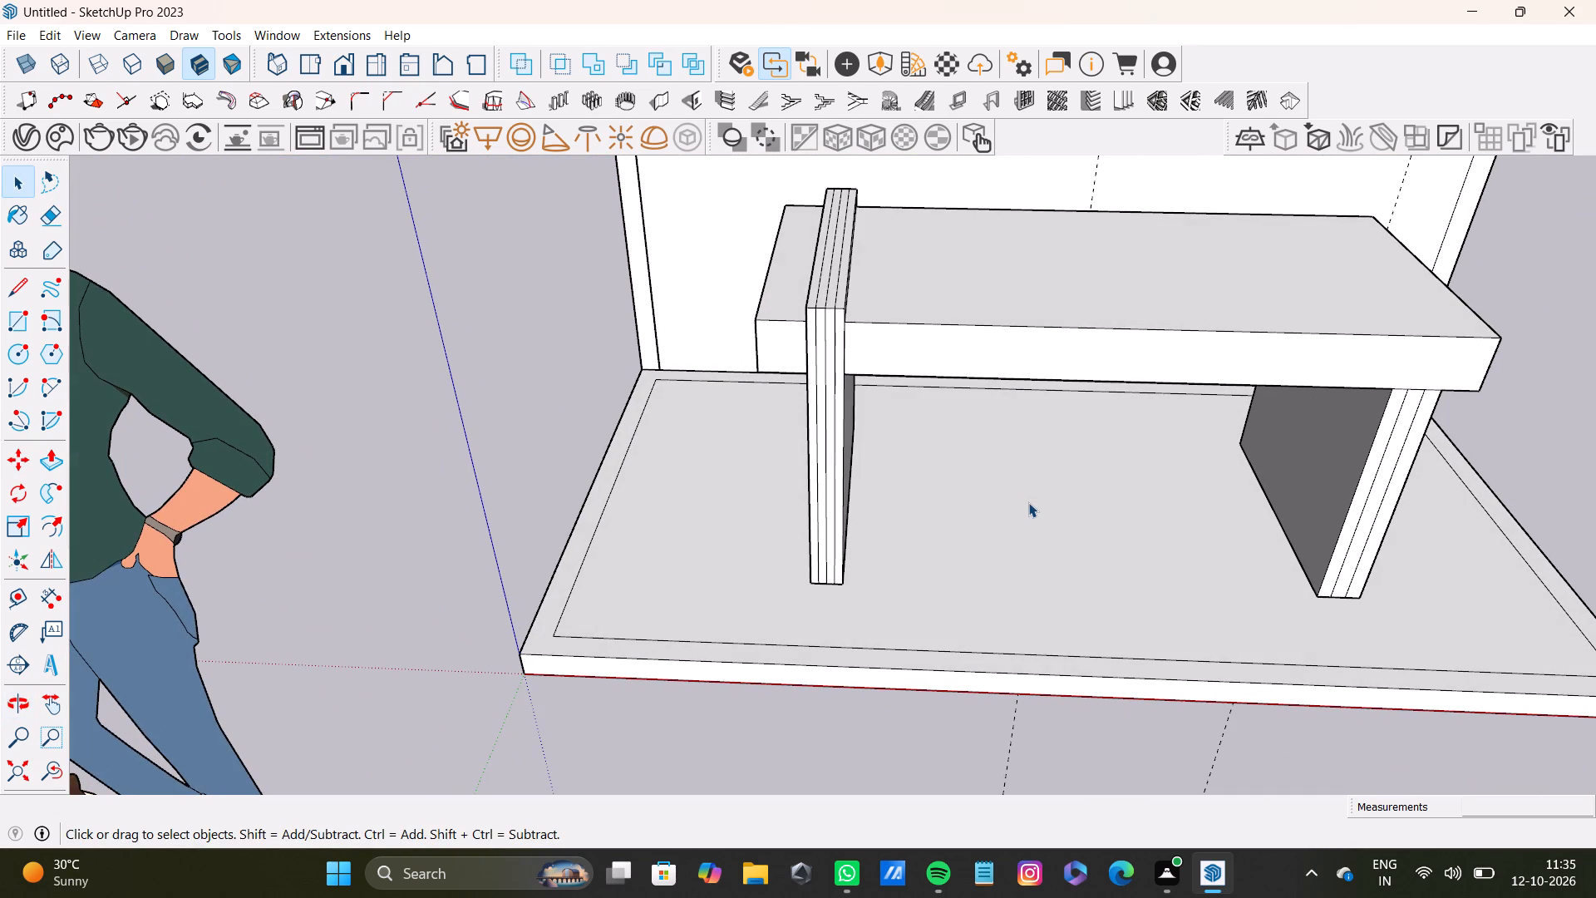
pyautogui.scroll(-5, 1035, 460)
pyautogui.moveTo(1035, 460); pyautogui.dragTo(1075, 438, button='middle')
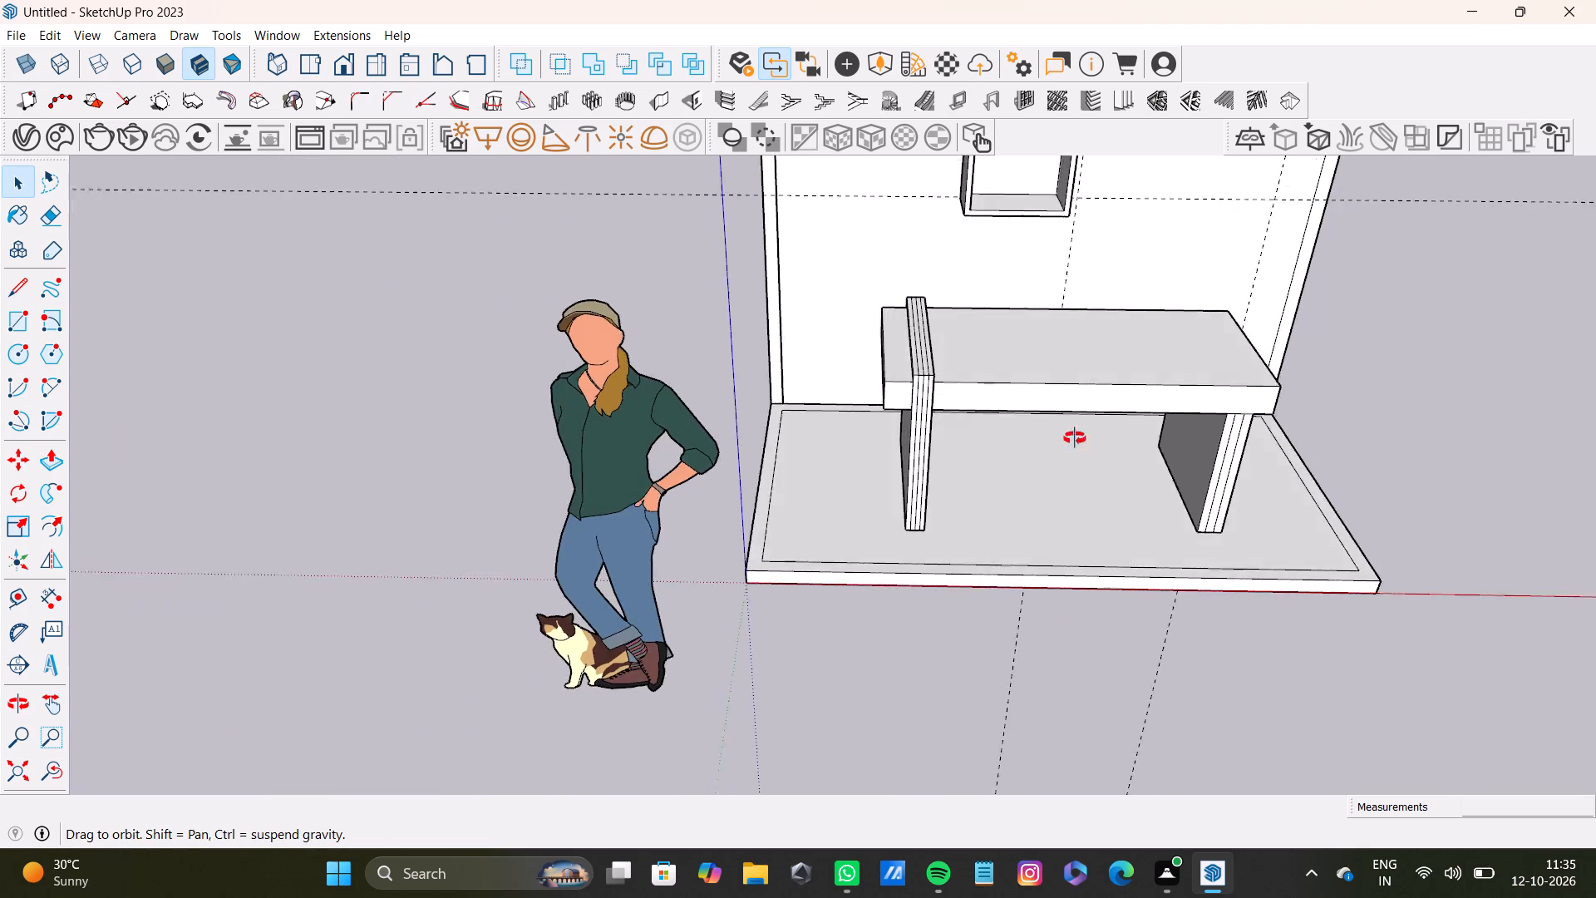
pyautogui.moveTo(1075, 438); pyautogui.dragTo(1099, 467, button='middle')
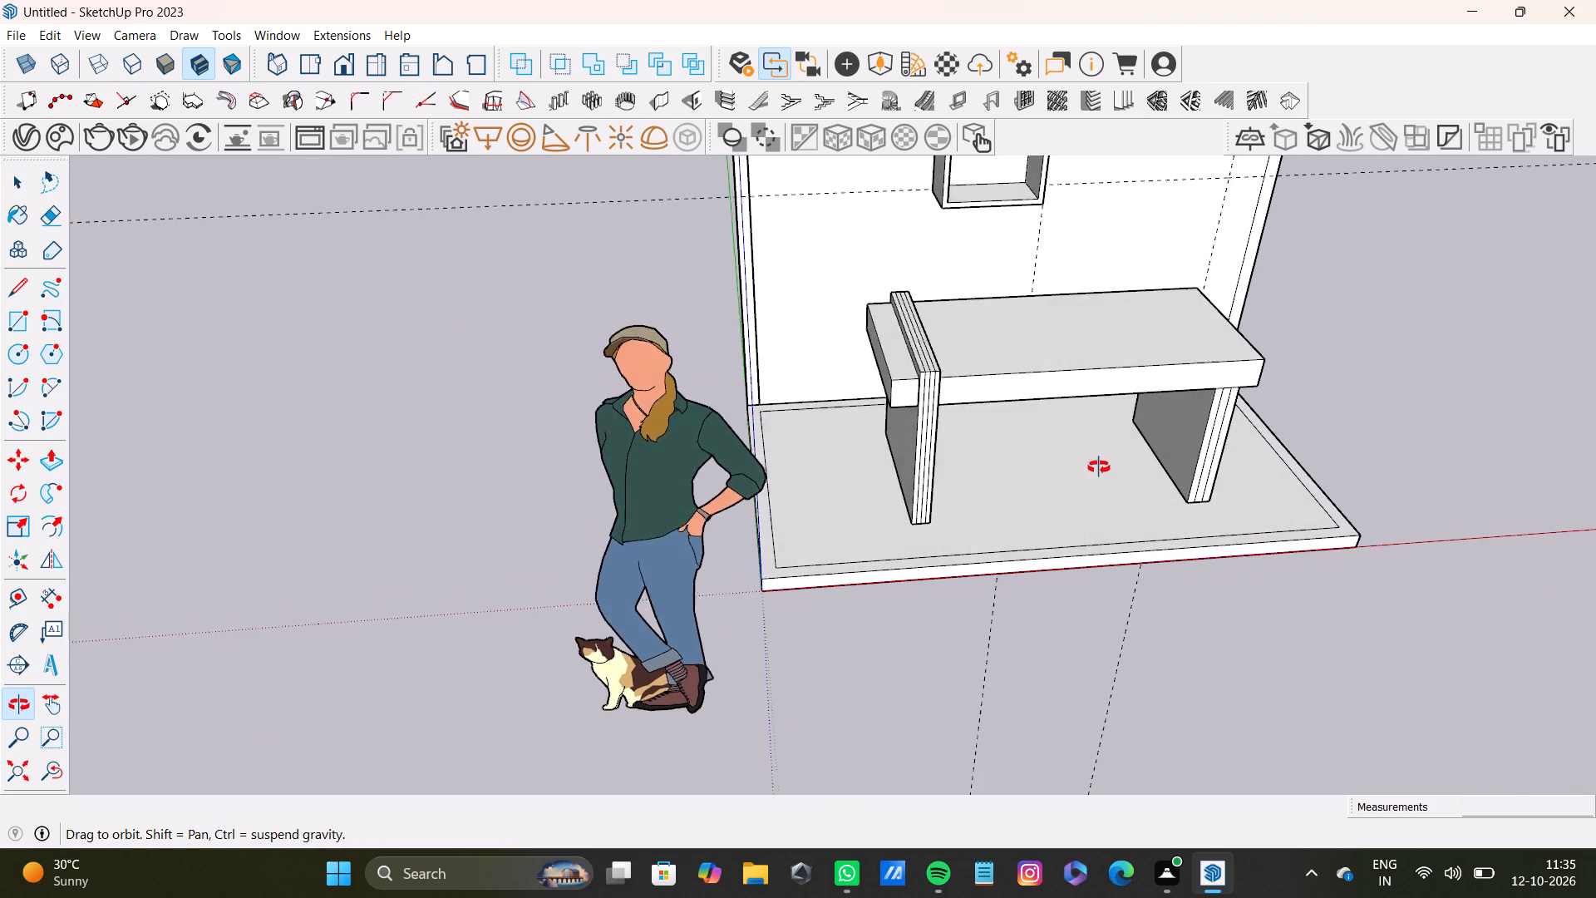
pyautogui.moveTo(1099, 467); pyautogui.dragTo(1070, 508, button='middle')
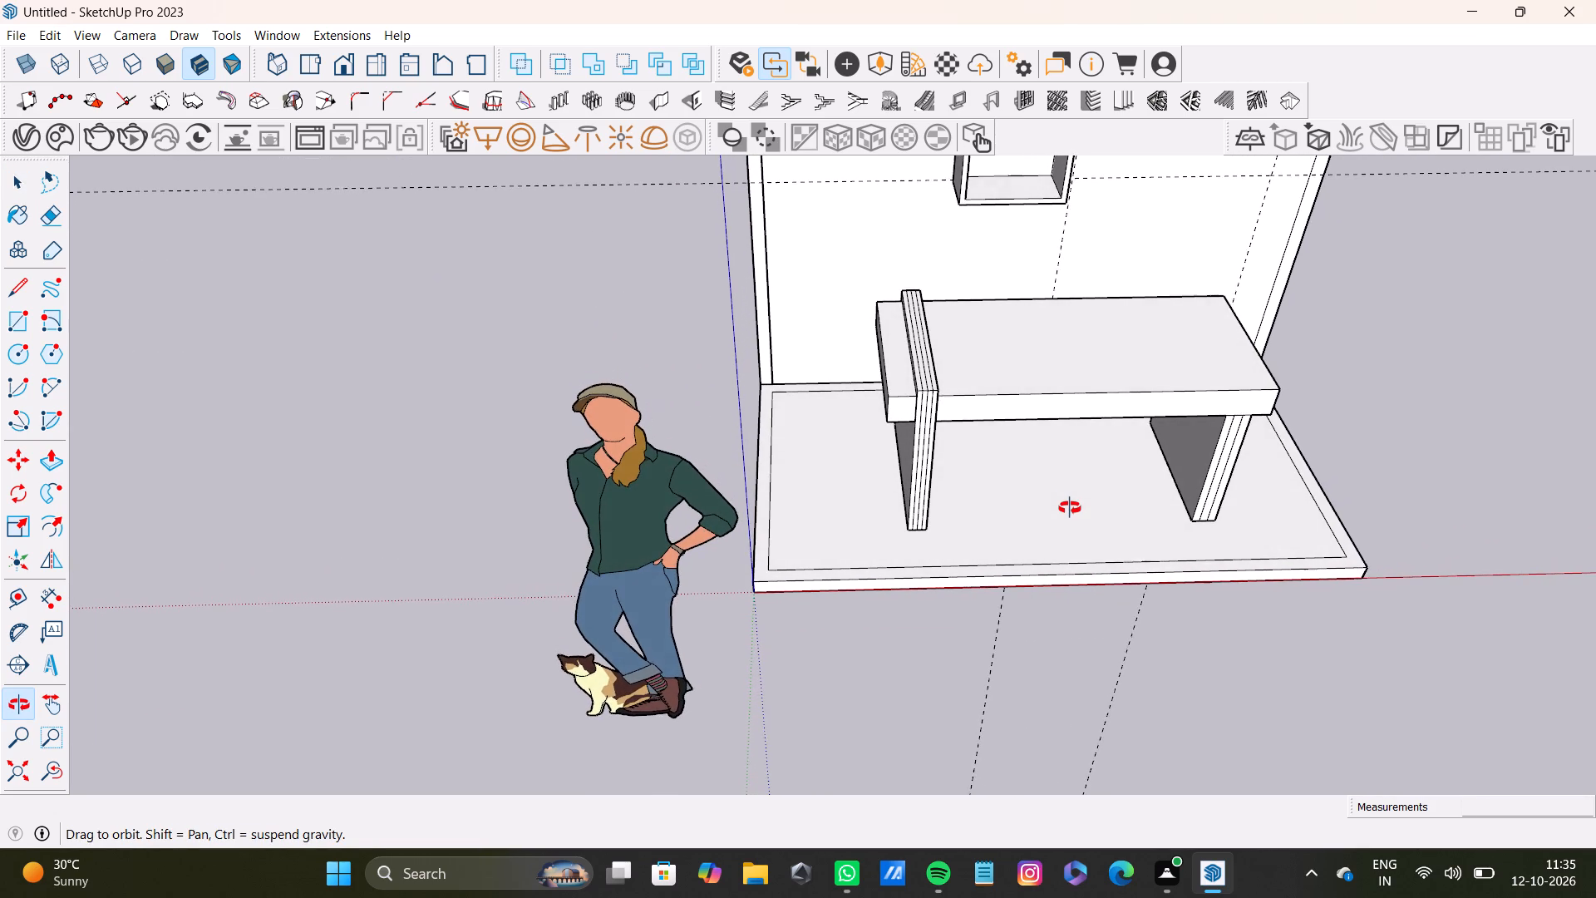
pyautogui.moveTo(1070, 508); pyautogui.dragTo(1066, 524, button='middle')
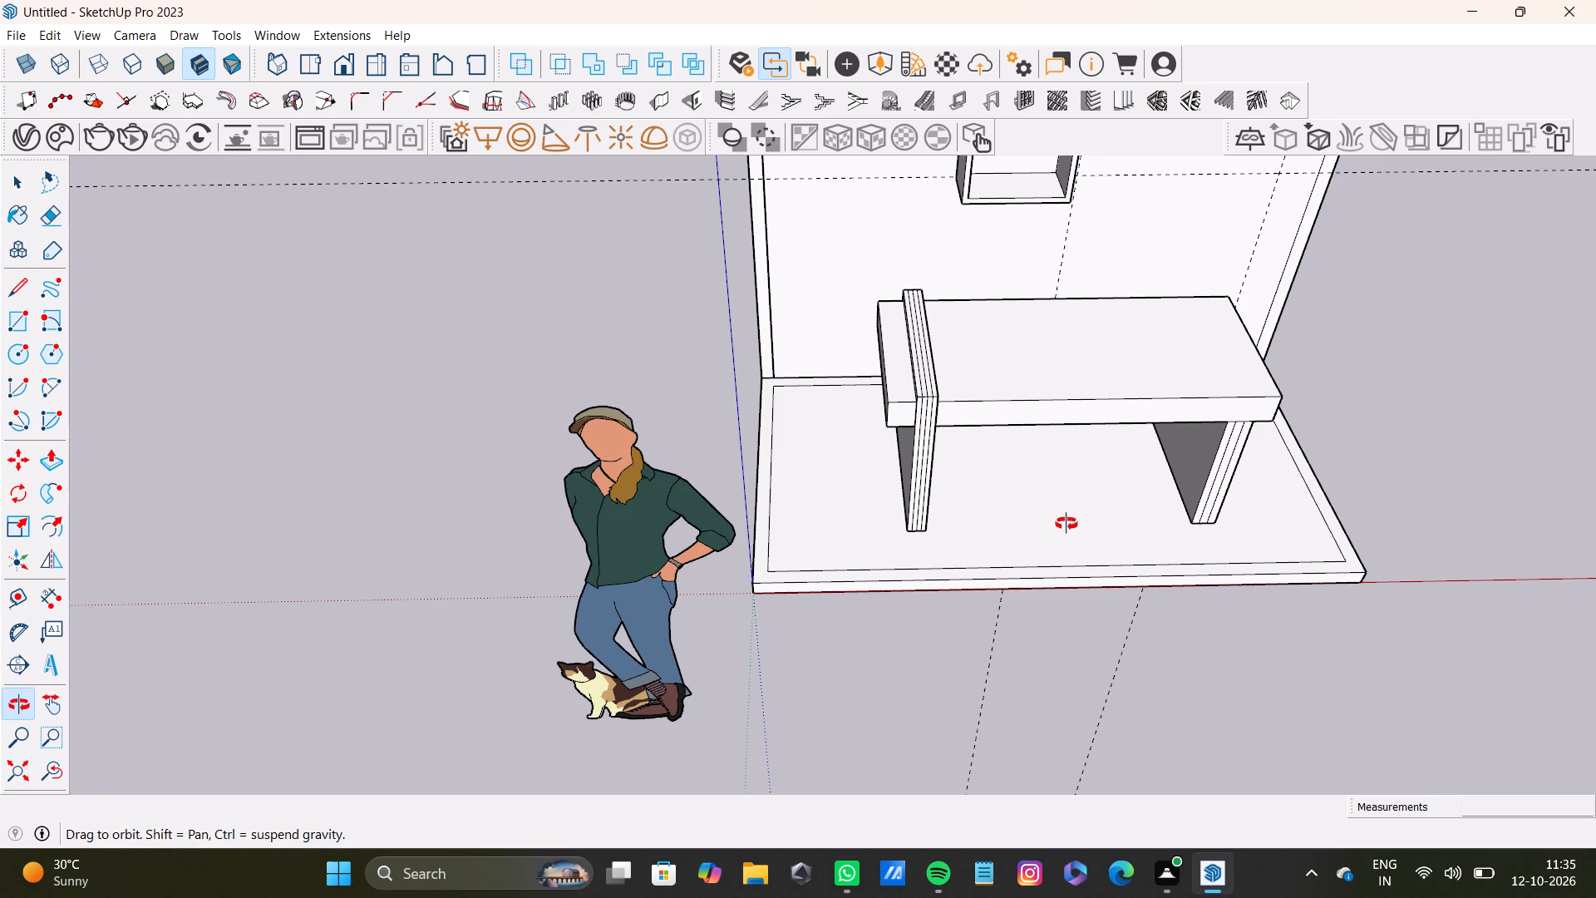
pyautogui.moveTo(1066, 524); pyautogui.dragTo(1066, 525, button='middle')
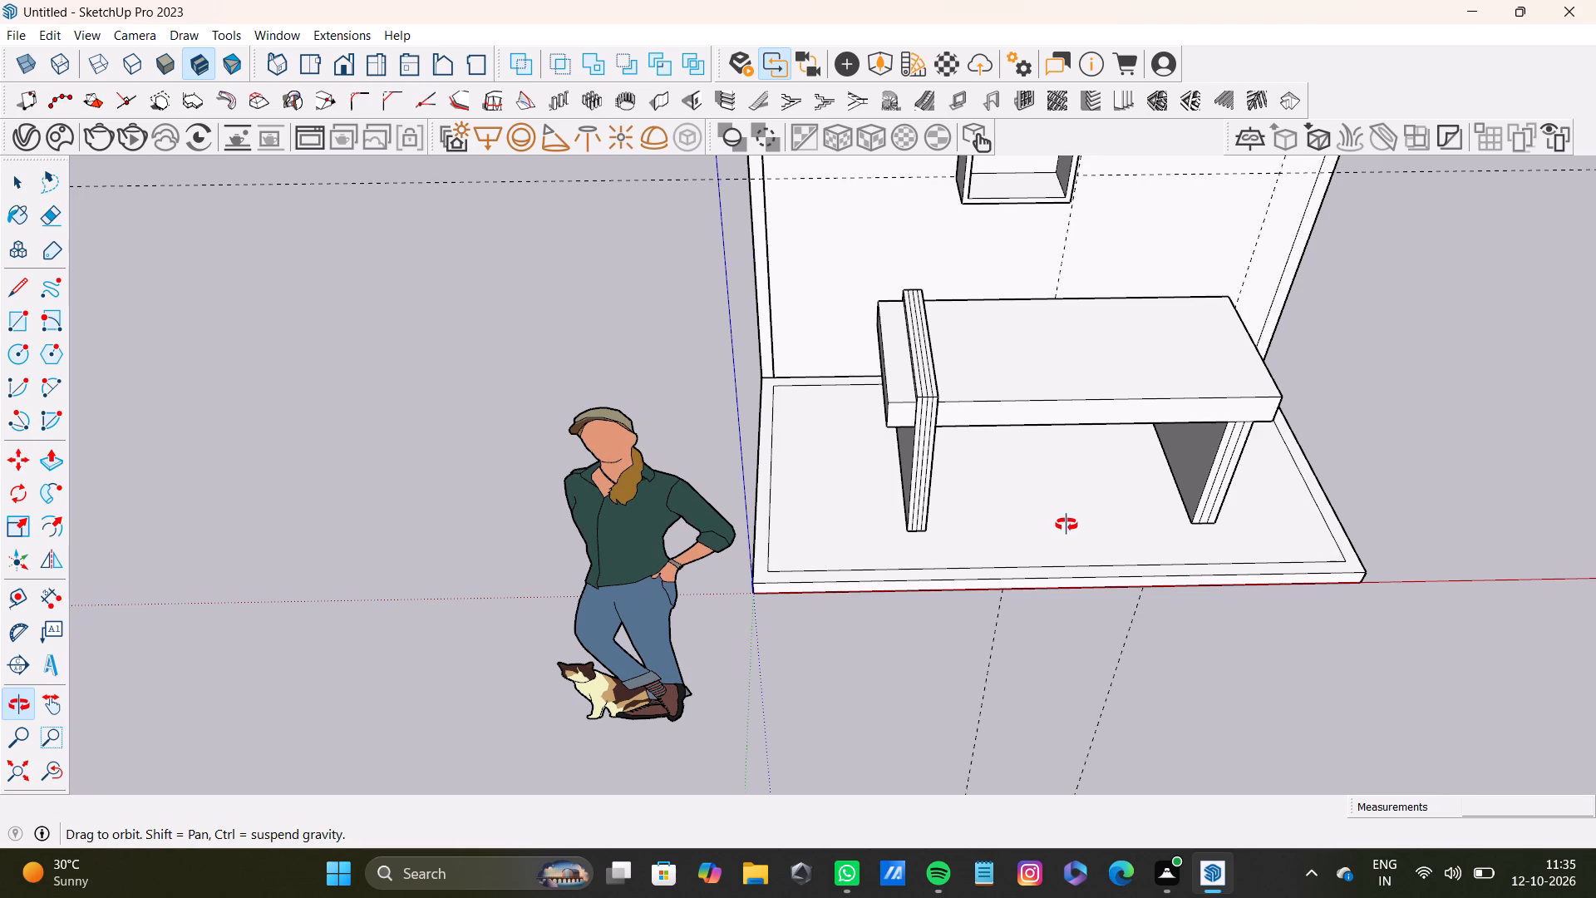
pyautogui.moveTo(1066, 525); pyautogui.dragTo(1183, 562, button='middle')
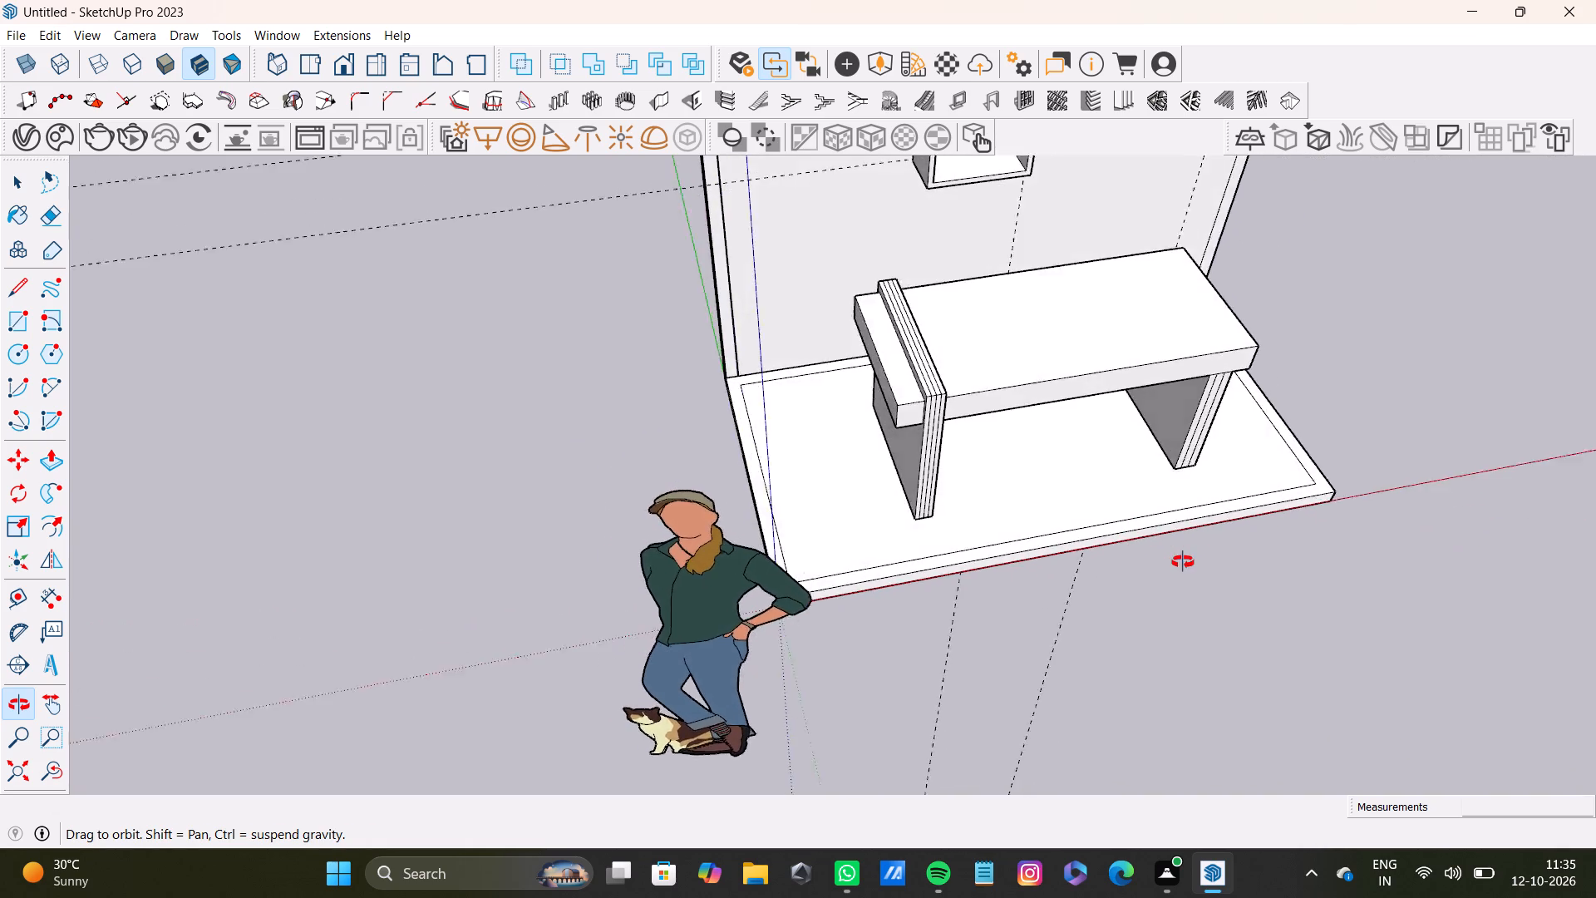
pyautogui.moveTo(1183, 562); pyautogui.dragTo(1000, 389, button='middle')
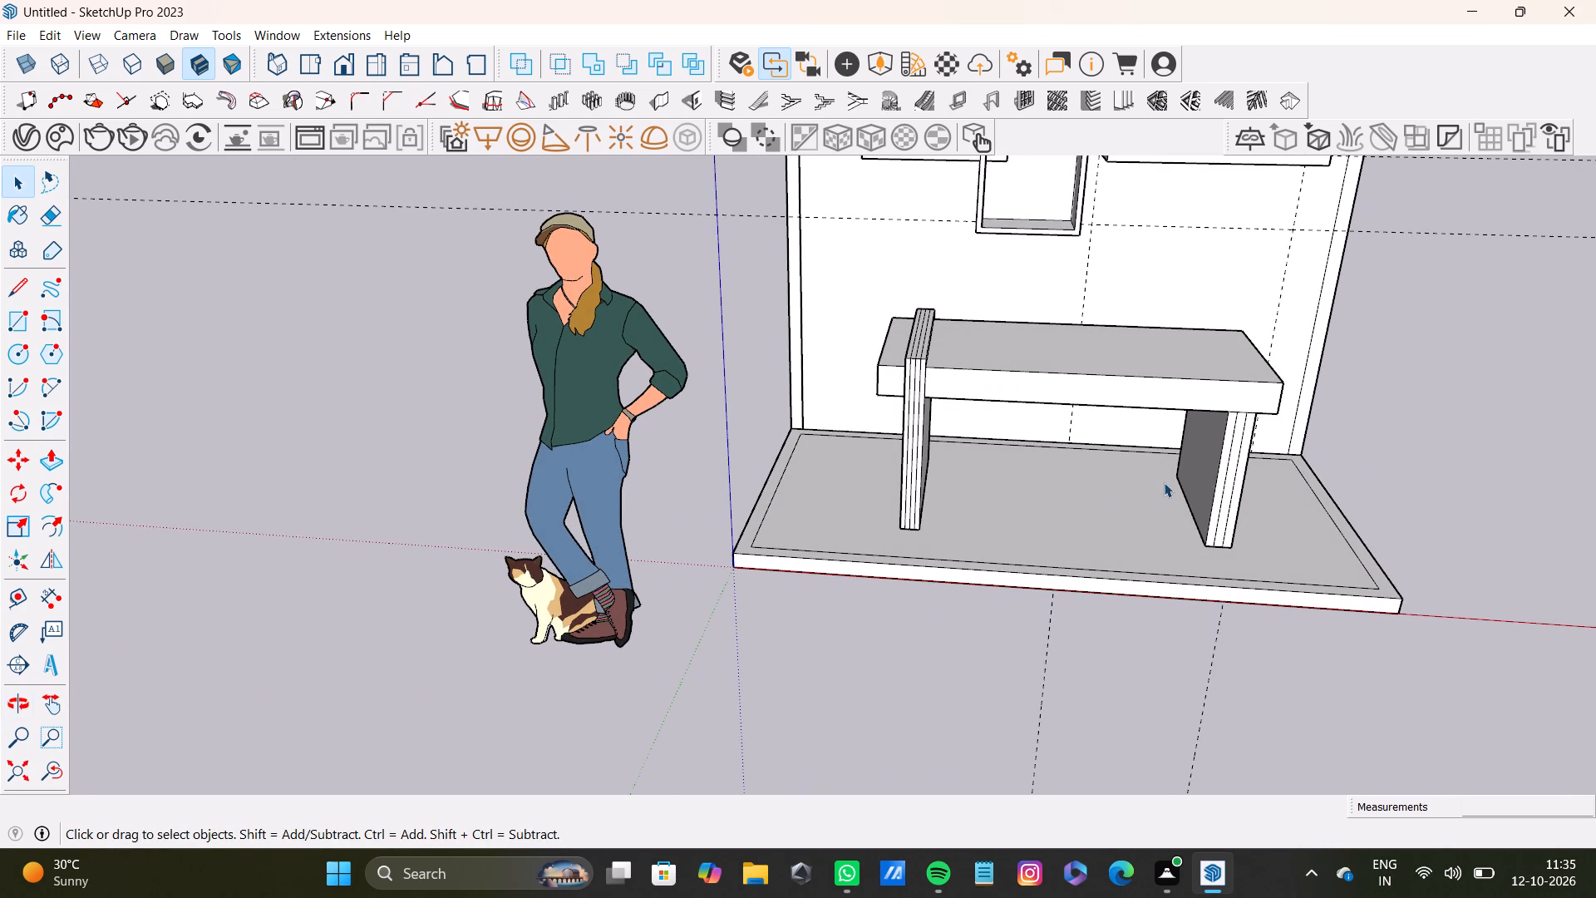
pyautogui.moveTo(1082, 461); pyautogui.dragTo(1062, 311, button='middle')
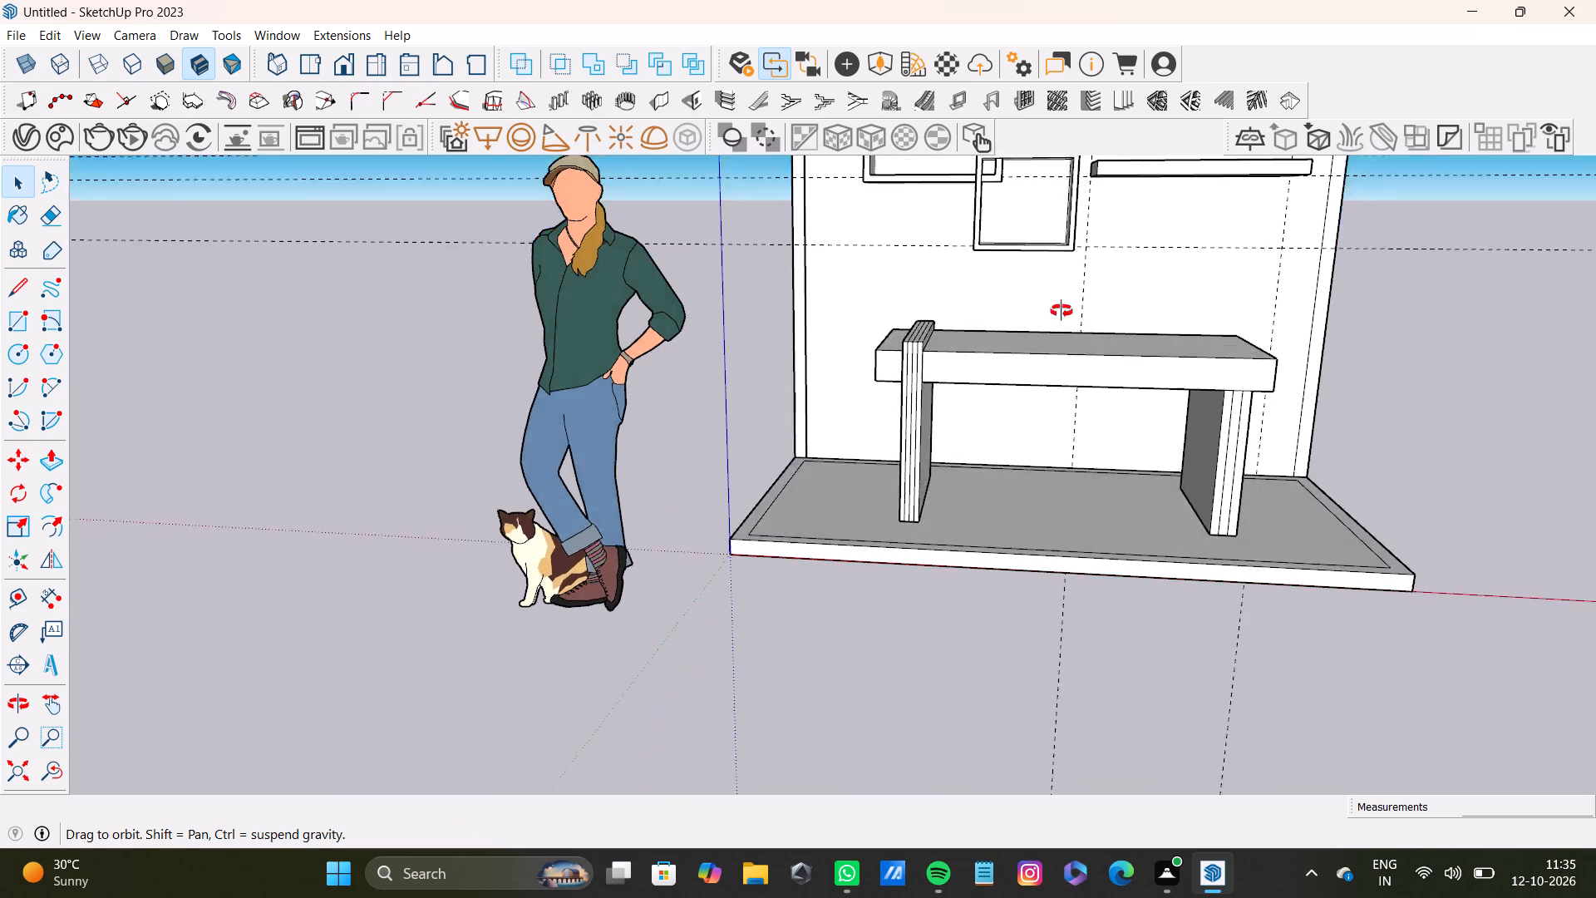
pyautogui.moveTo(1062, 311); pyautogui.dragTo(1002, 222, button='middle')
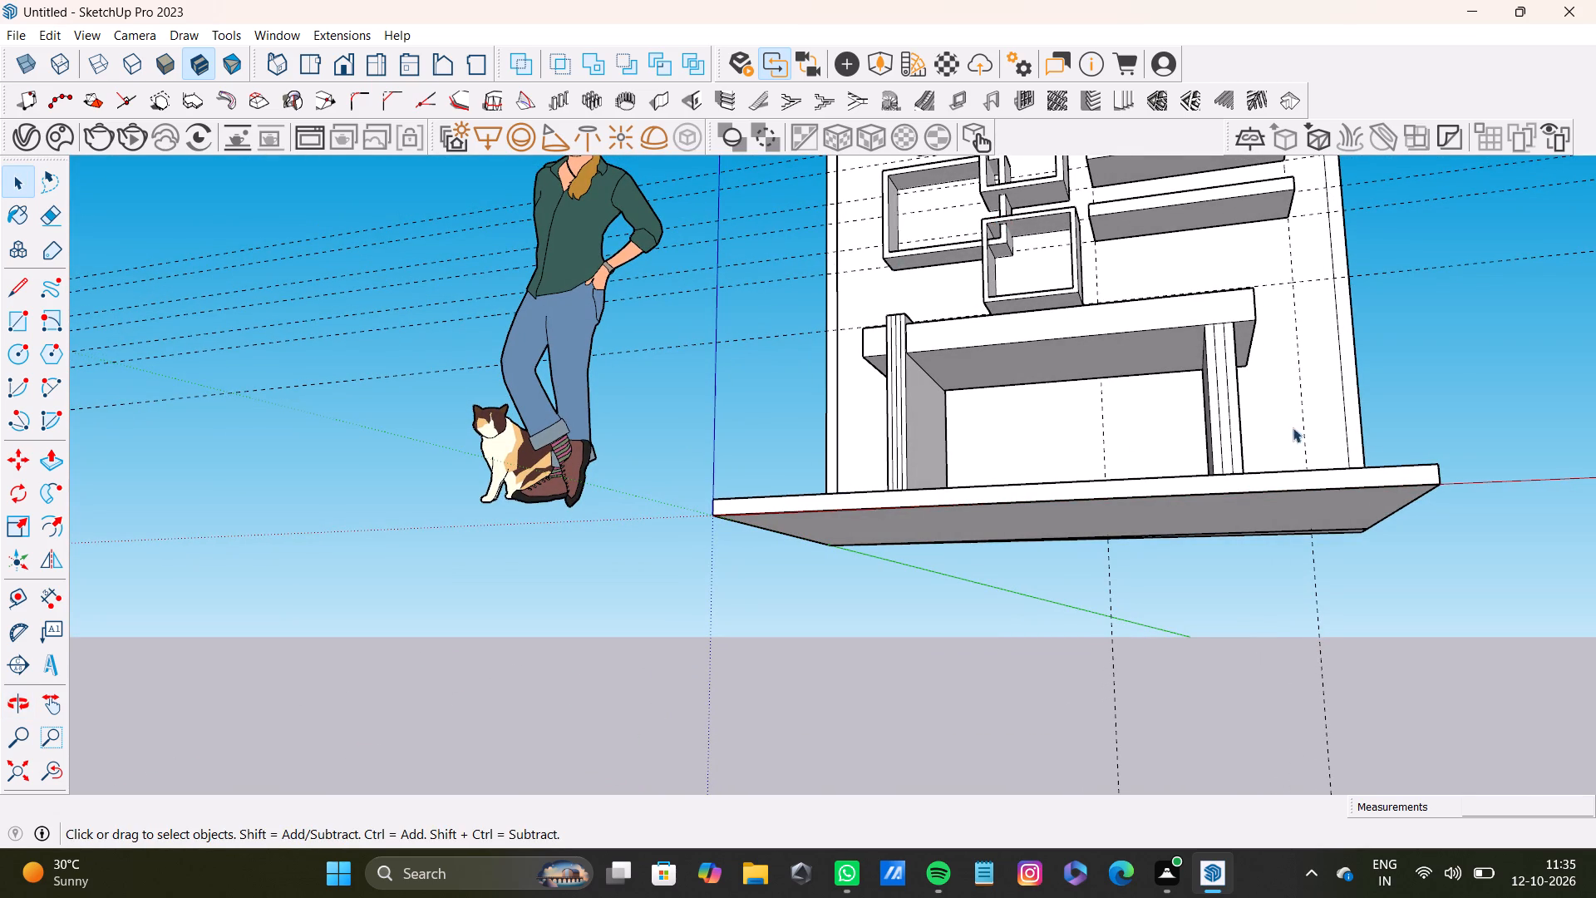
pyautogui.scroll(-8, 887, 354)
pyautogui.keyDown('shift'); pyautogui.moveTo(944, 340); pyautogui.dragTo(890, 772, button='middle'); pyautogui.keyUp('shift')
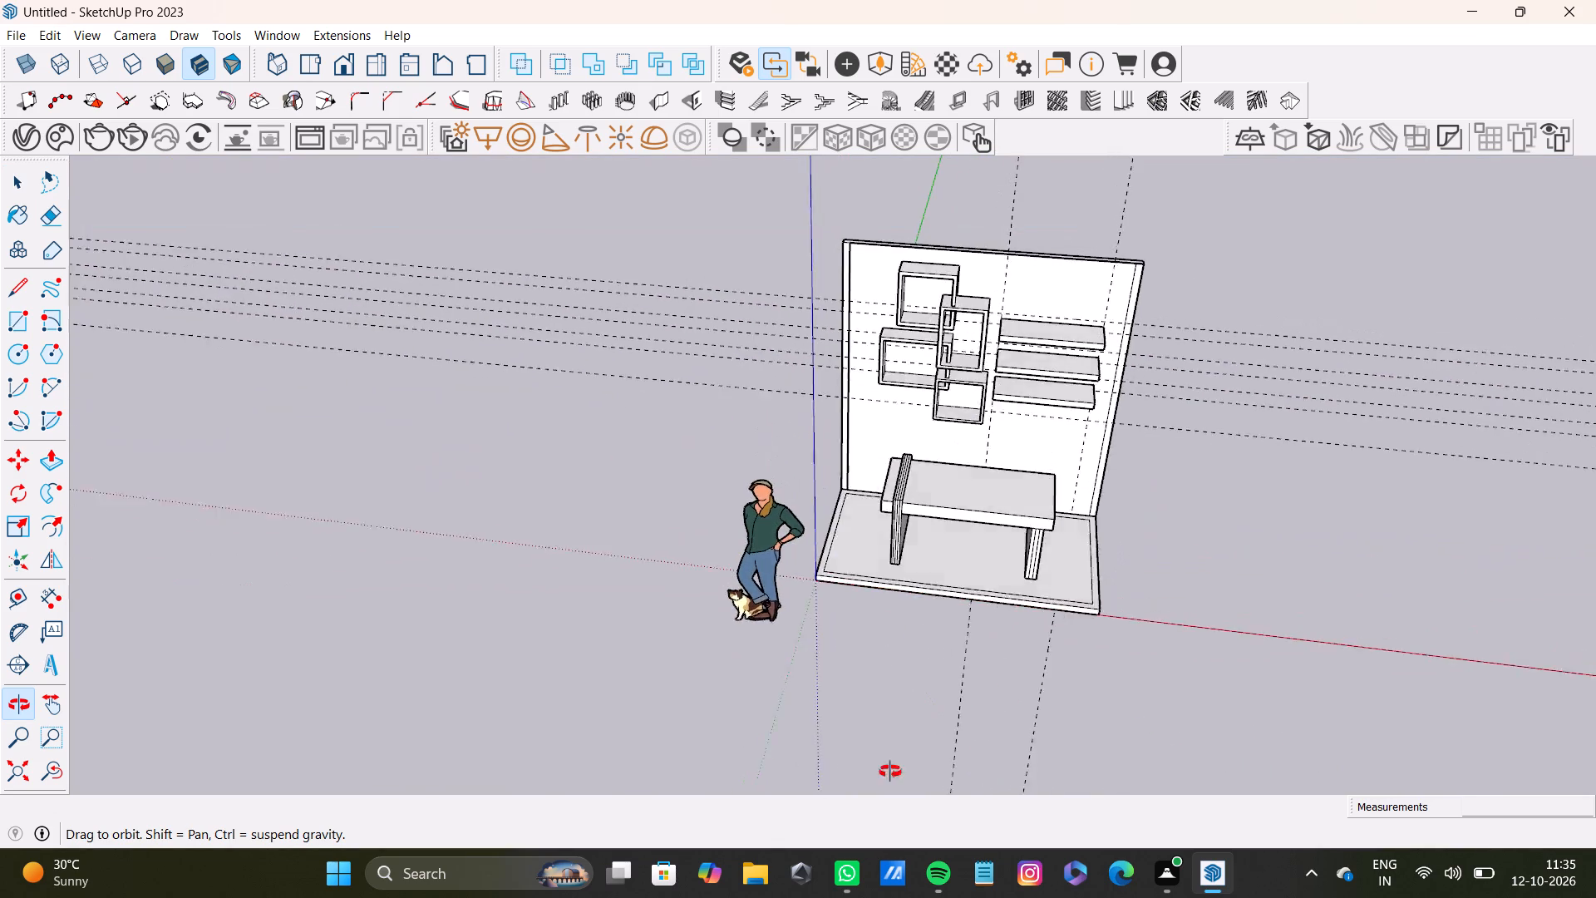
pyautogui.keyDown('shift'); pyautogui.moveTo(890, 772); pyautogui.dragTo(918, 521, button='middle'); pyautogui.keyUp('shift')
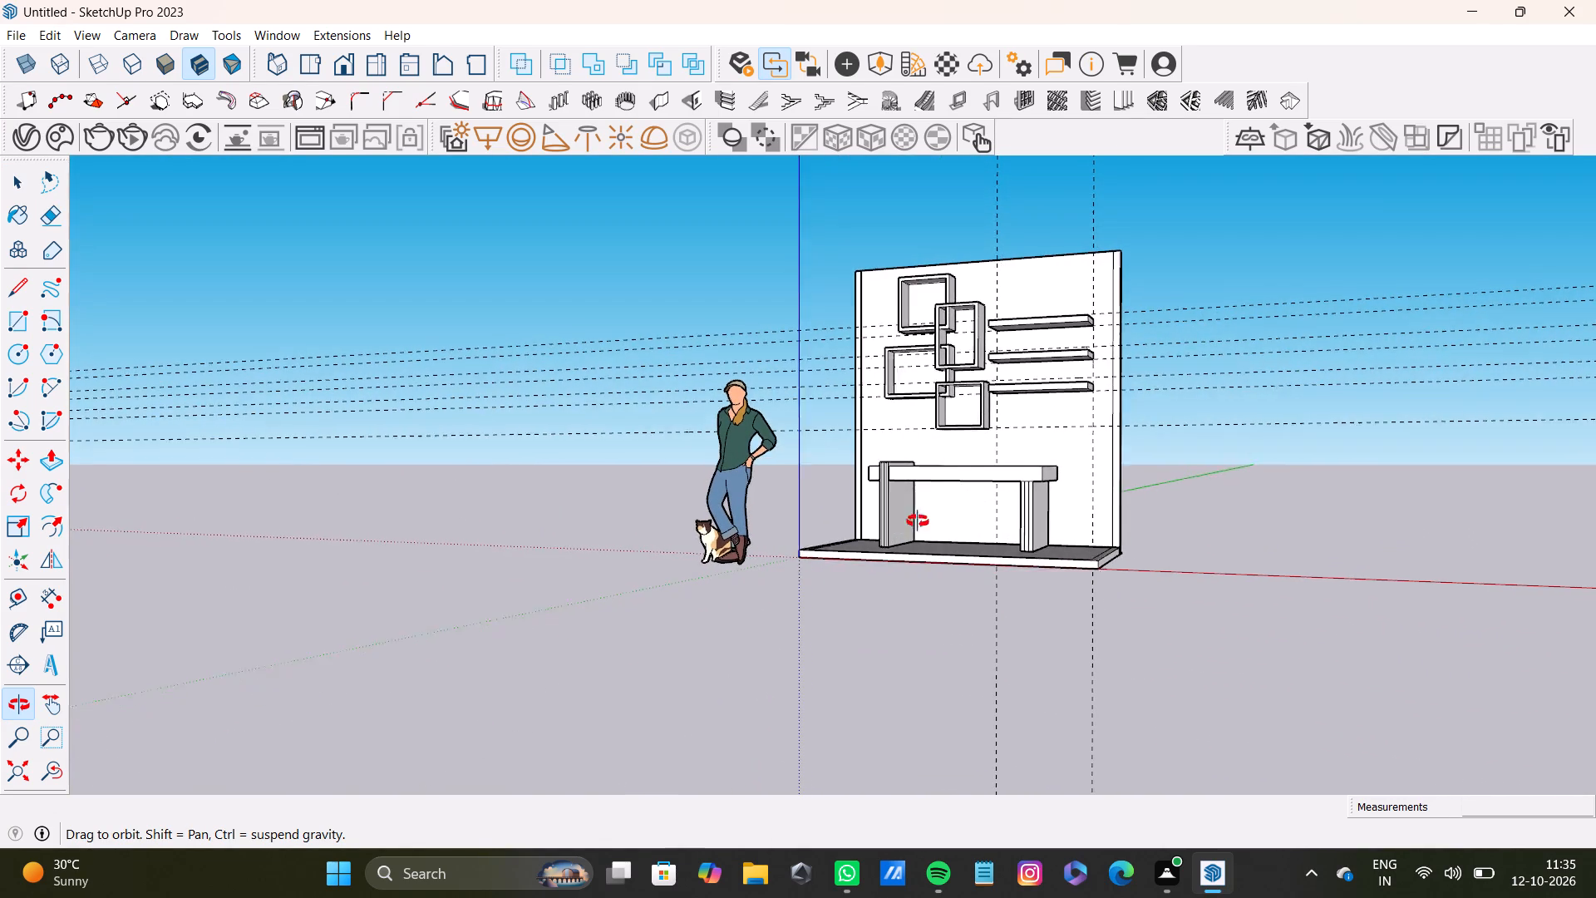
pyautogui.keyDown('shift'); pyautogui.moveTo(918, 521); pyautogui.dragTo(946, 506, button='middle'); pyautogui.keyUp('shift')
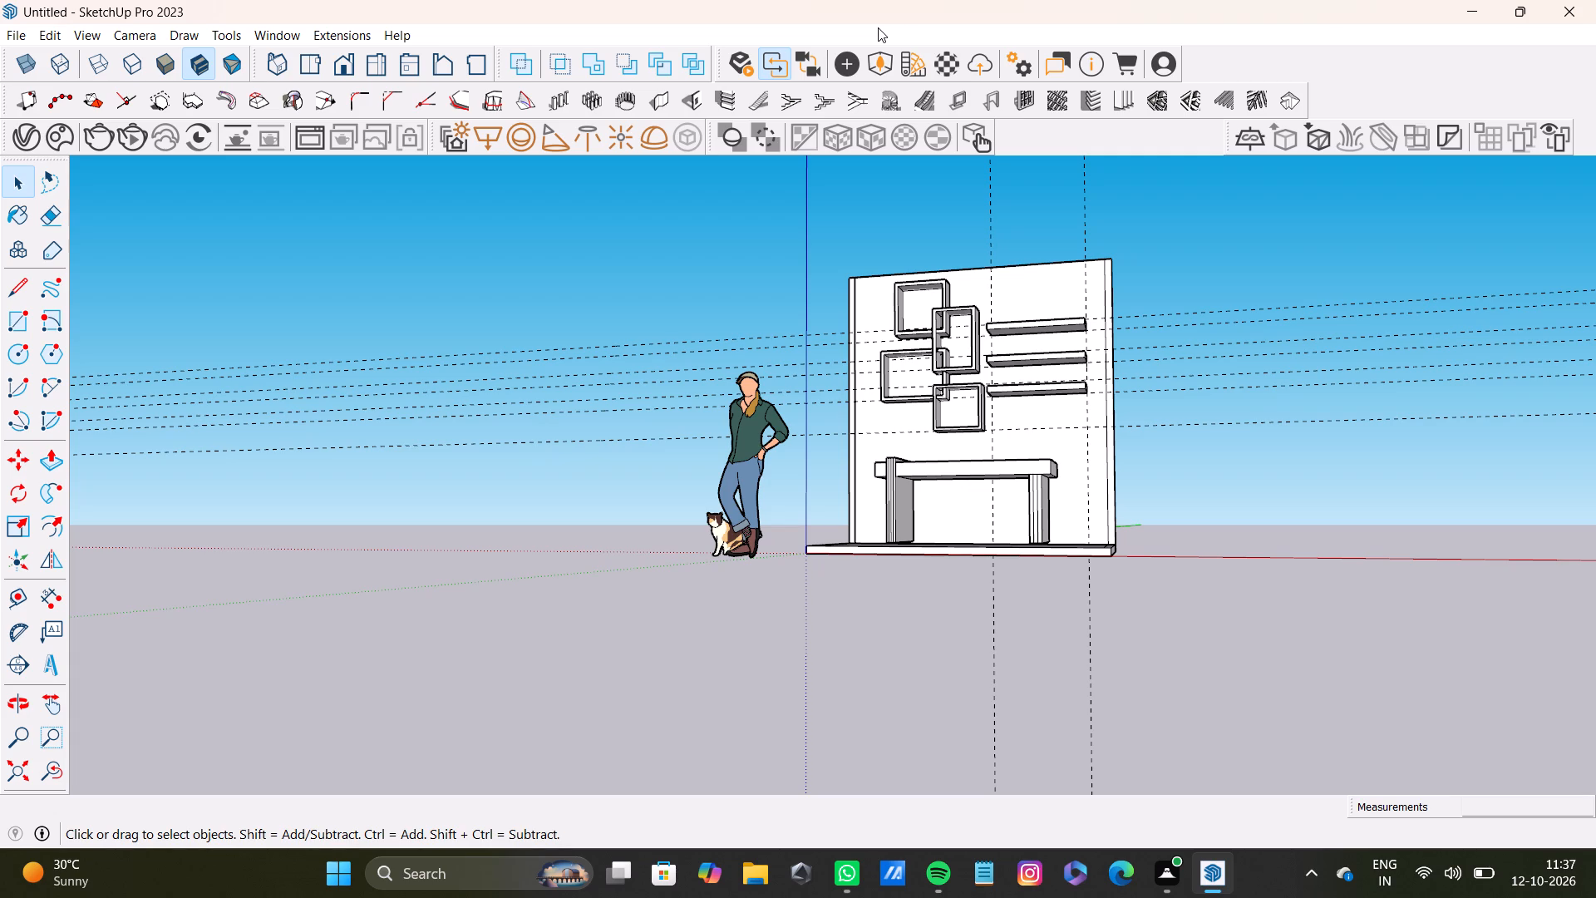
pyautogui.scroll(17, 872, 515)
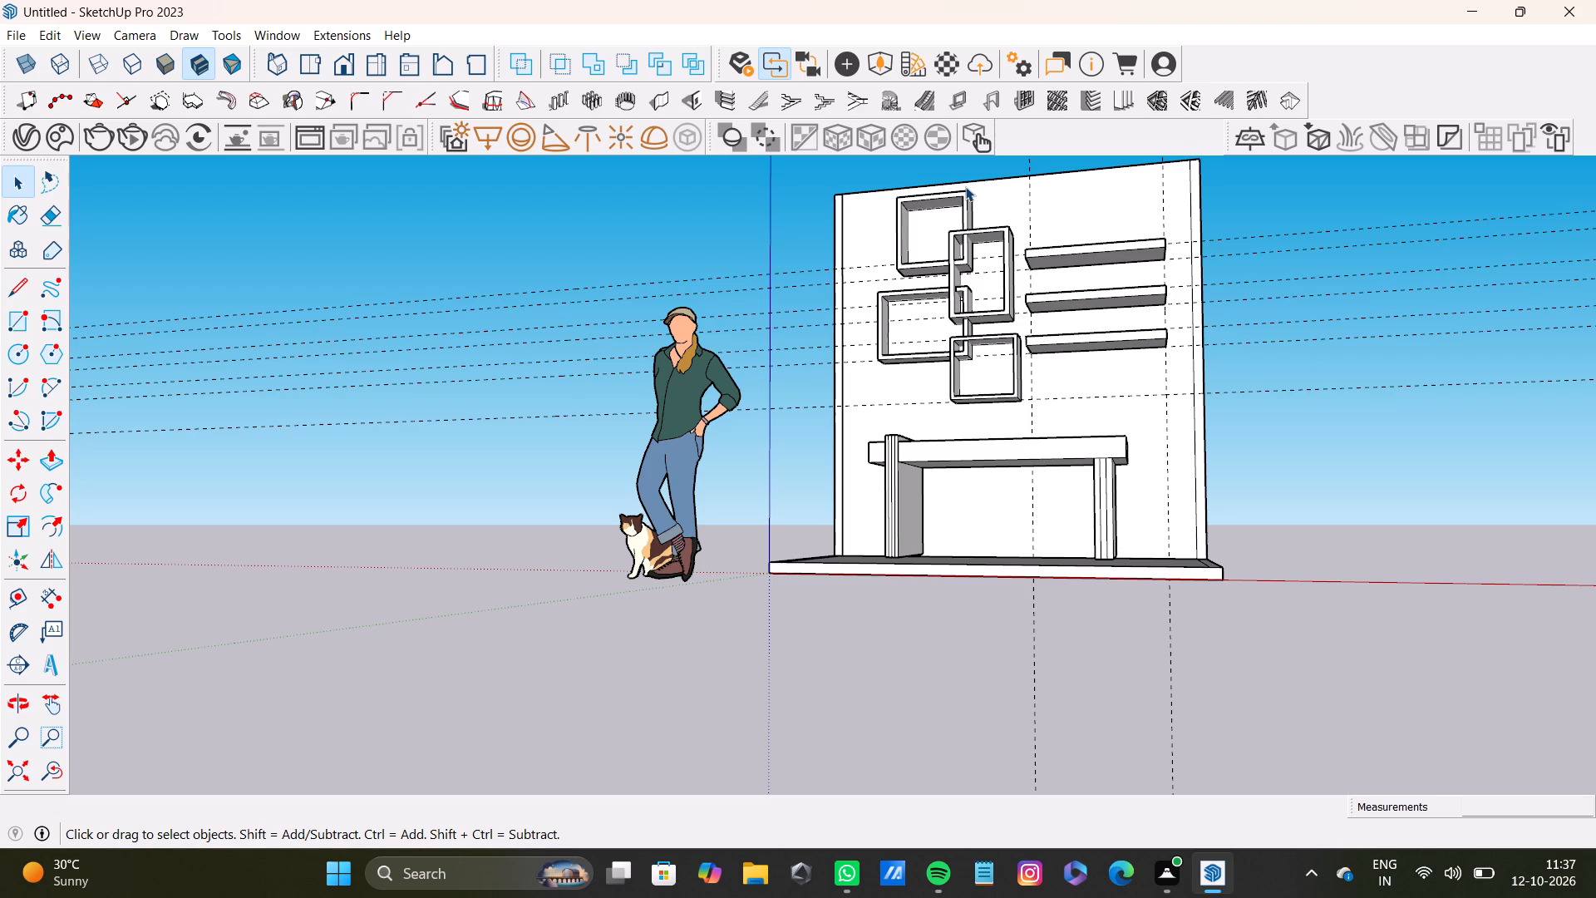
pyautogui.press('space')
pyautogui.scroll(-3, 1071, 530)
pyautogui.scroll(-20, 988, 512)
pyautogui.scroll(-10, 988, 512)
pyautogui.moveTo(947, 476); pyautogui.dragTo(1117, 691, button='middle')
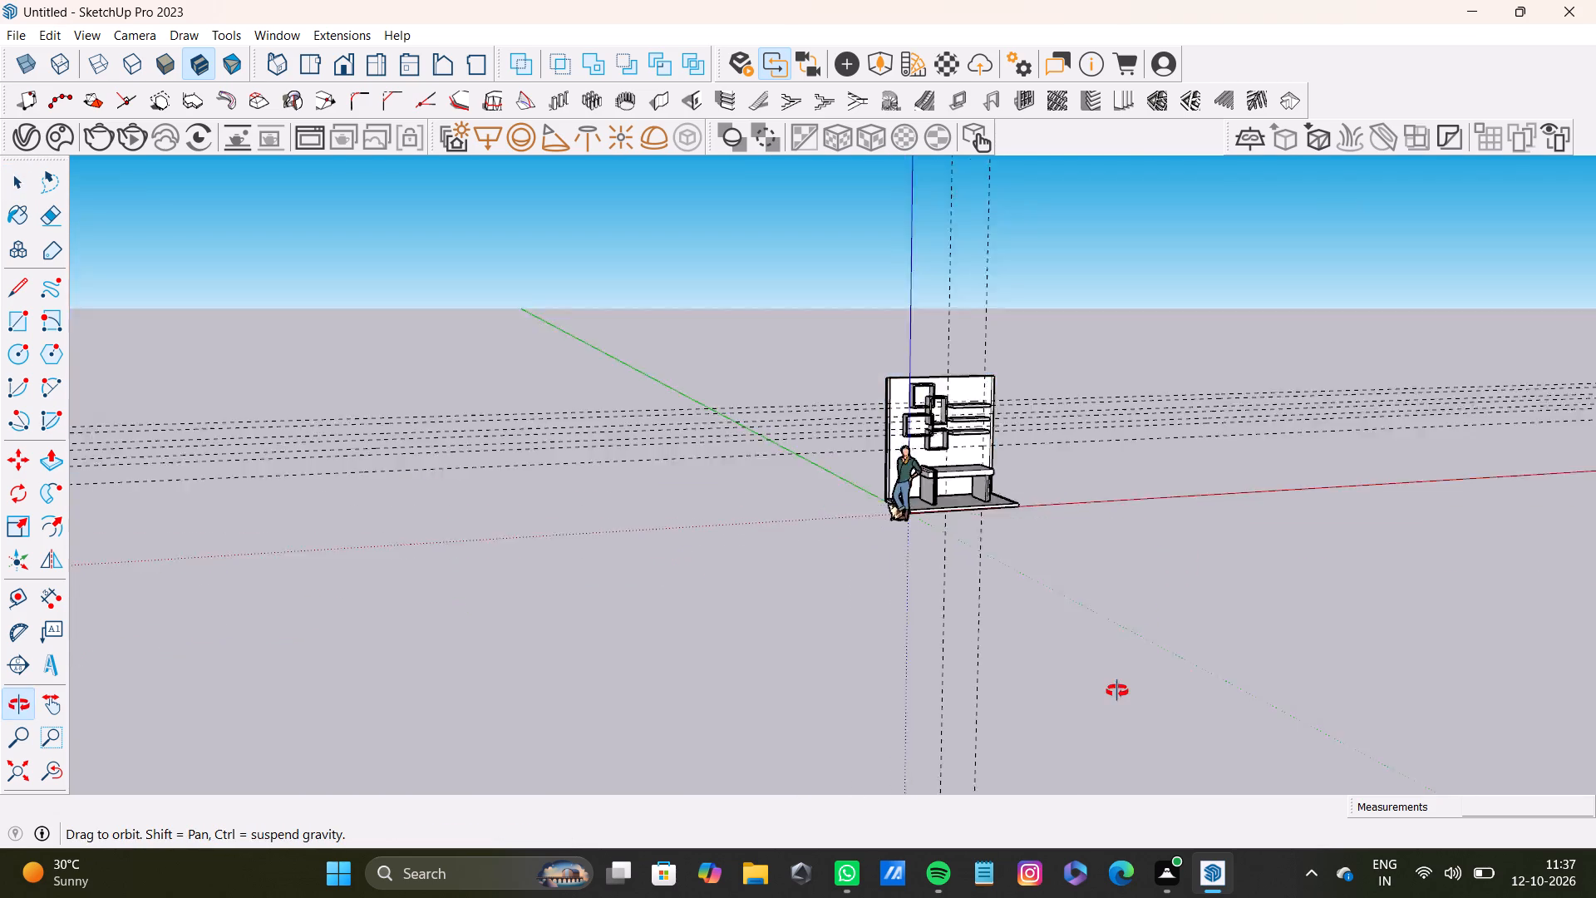
# Delete the skewed bottom face of the base, with its bounding edges, where it sticks out behind the wall panel.
pyautogui.moveTo(1117, 691); pyautogui.dragTo(1114, 696, button='middle')
pyautogui.scroll(14, 1043, 537)
pyautogui.moveTo(894, 482); pyautogui.dragTo(1595, 550, button='middle')
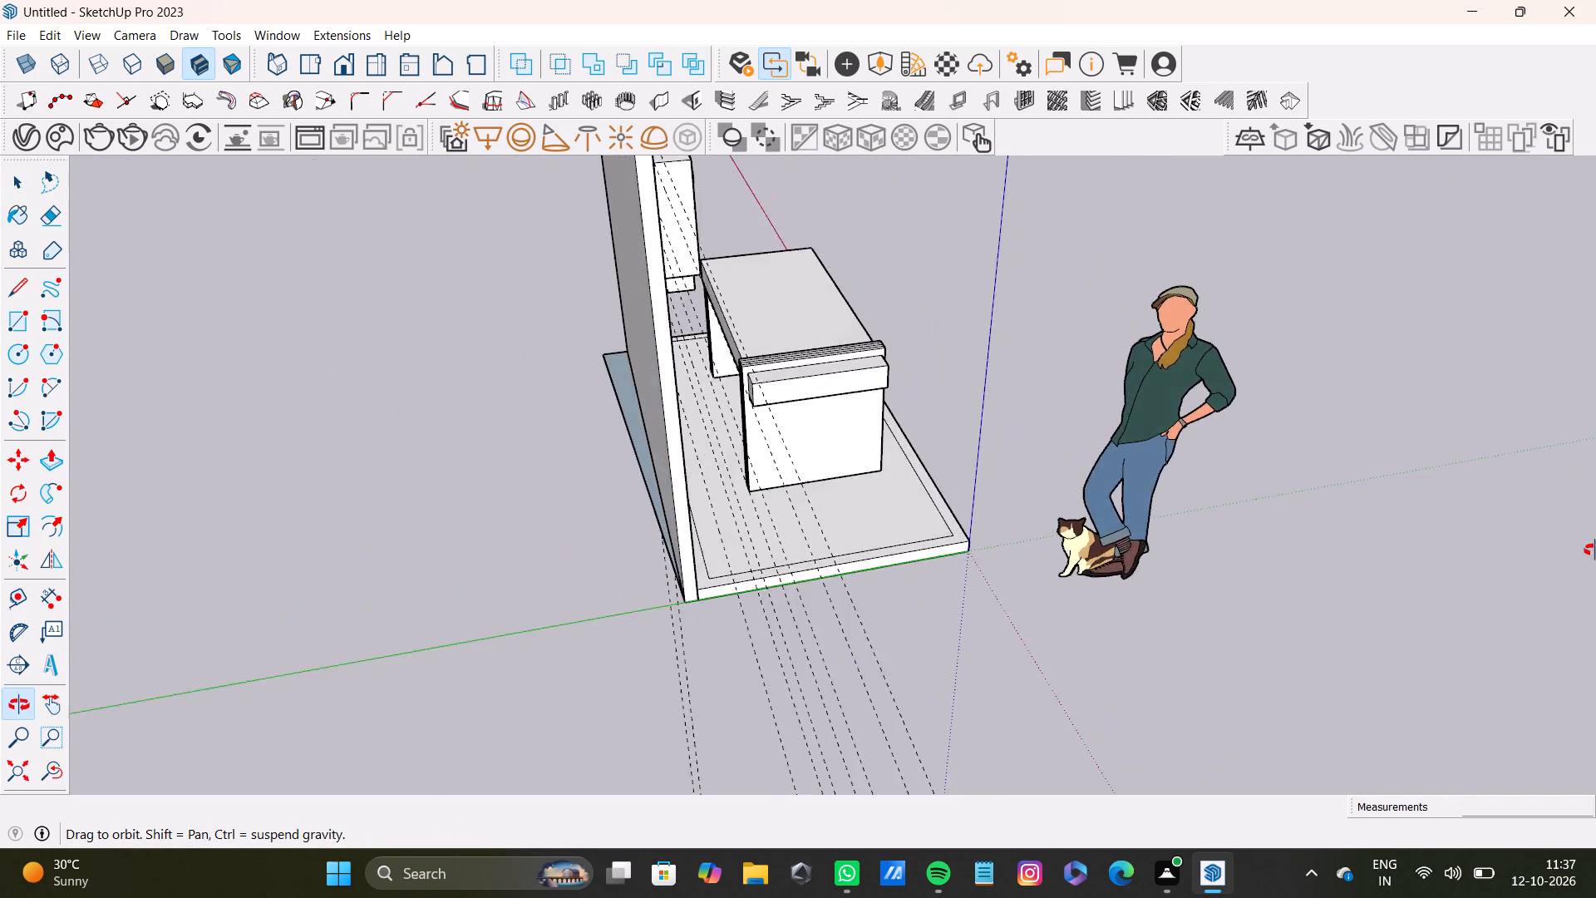
pyautogui.moveTo(1595, 550); pyautogui.dragTo(1595, 585, button='middle')
pyautogui.moveTo(569, 455); pyautogui.dragTo(882, 445, button='middle')
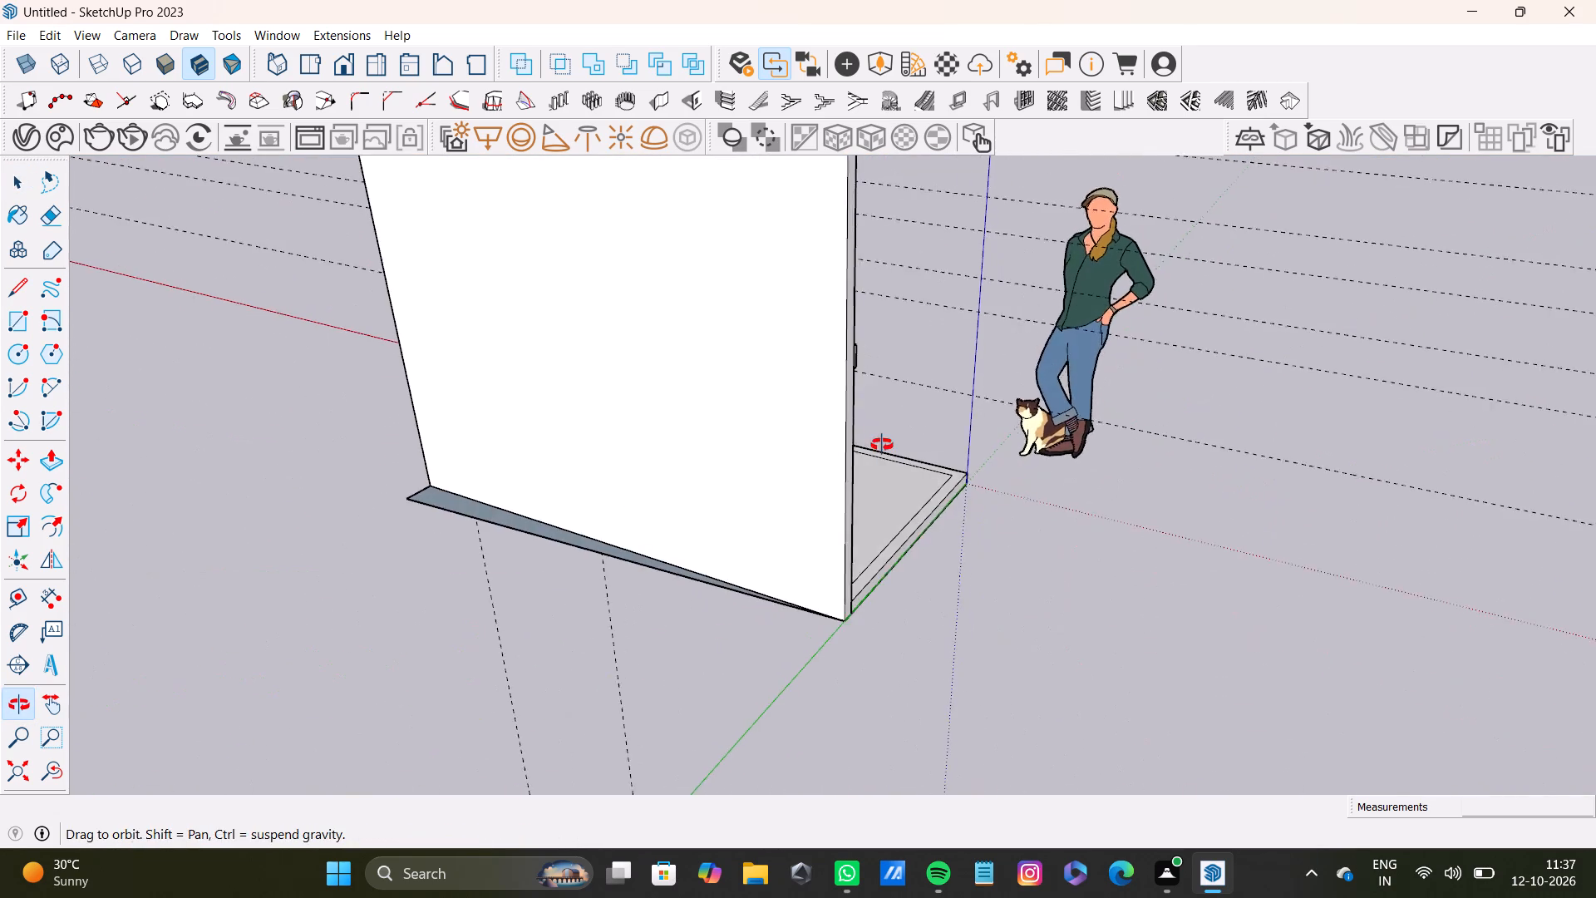
pyautogui.moveTo(882, 445); pyautogui.dragTo(878, 453, button='middle')
pyautogui.scroll(7, 377, 491)
pyautogui.doubleClick(486, 514)
pyautogui.scroll(-11, 642, 527)
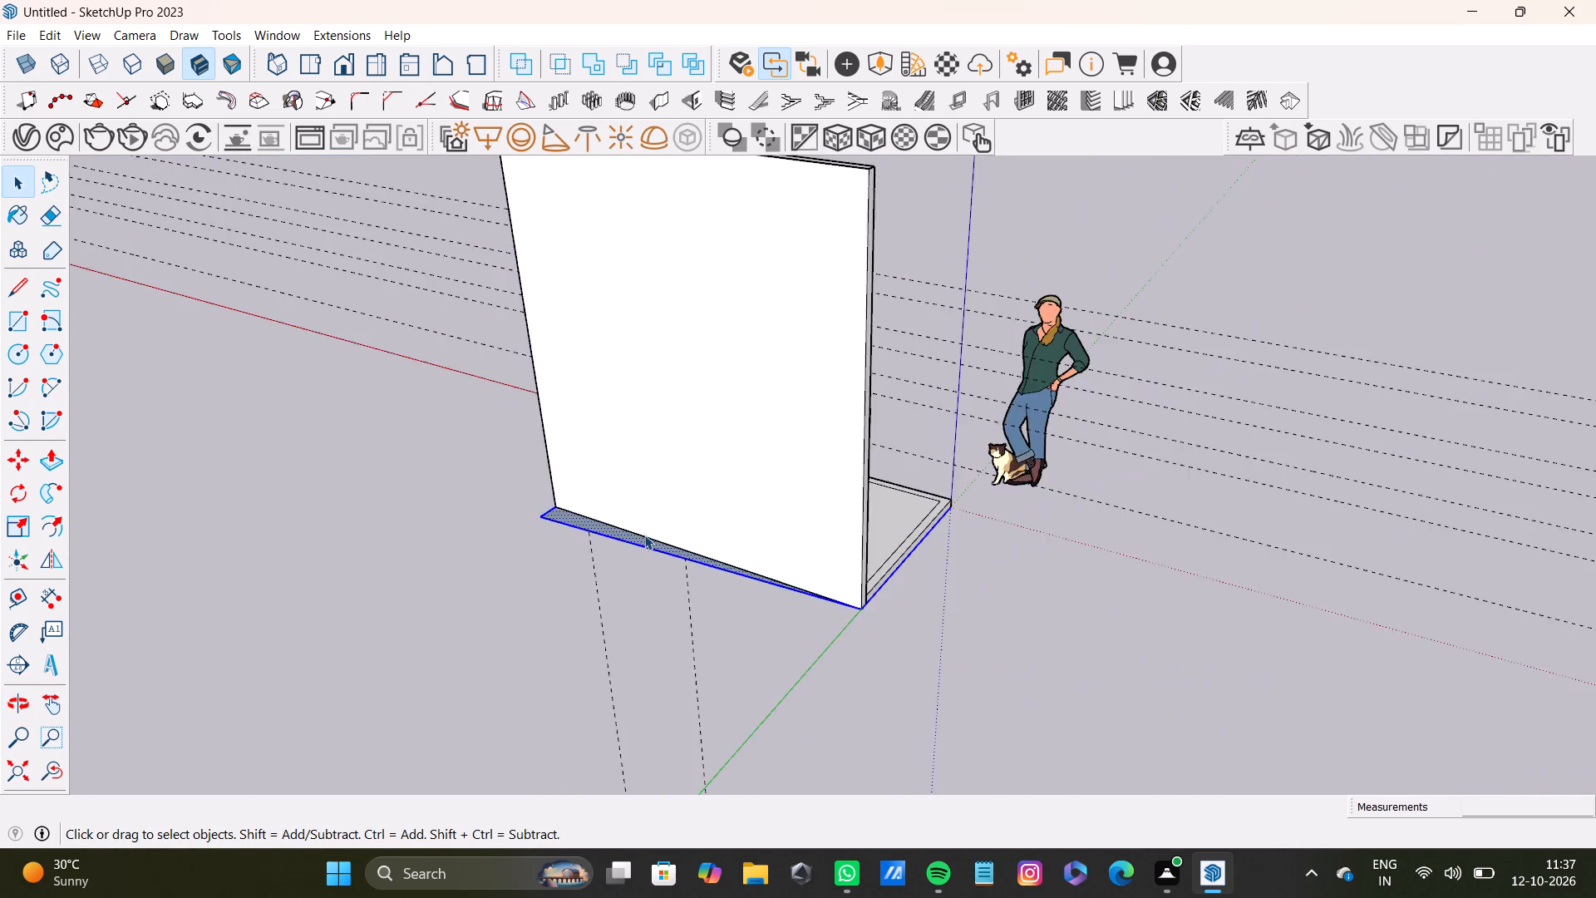
pyautogui.scroll(-3, 644, 535)
pyautogui.moveTo(1009, 624); pyautogui.dragTo(160, 136, button='middle')
pyautogui.moveTo(695, 519); pyautogui.dragTo(769, 374, button='middle')
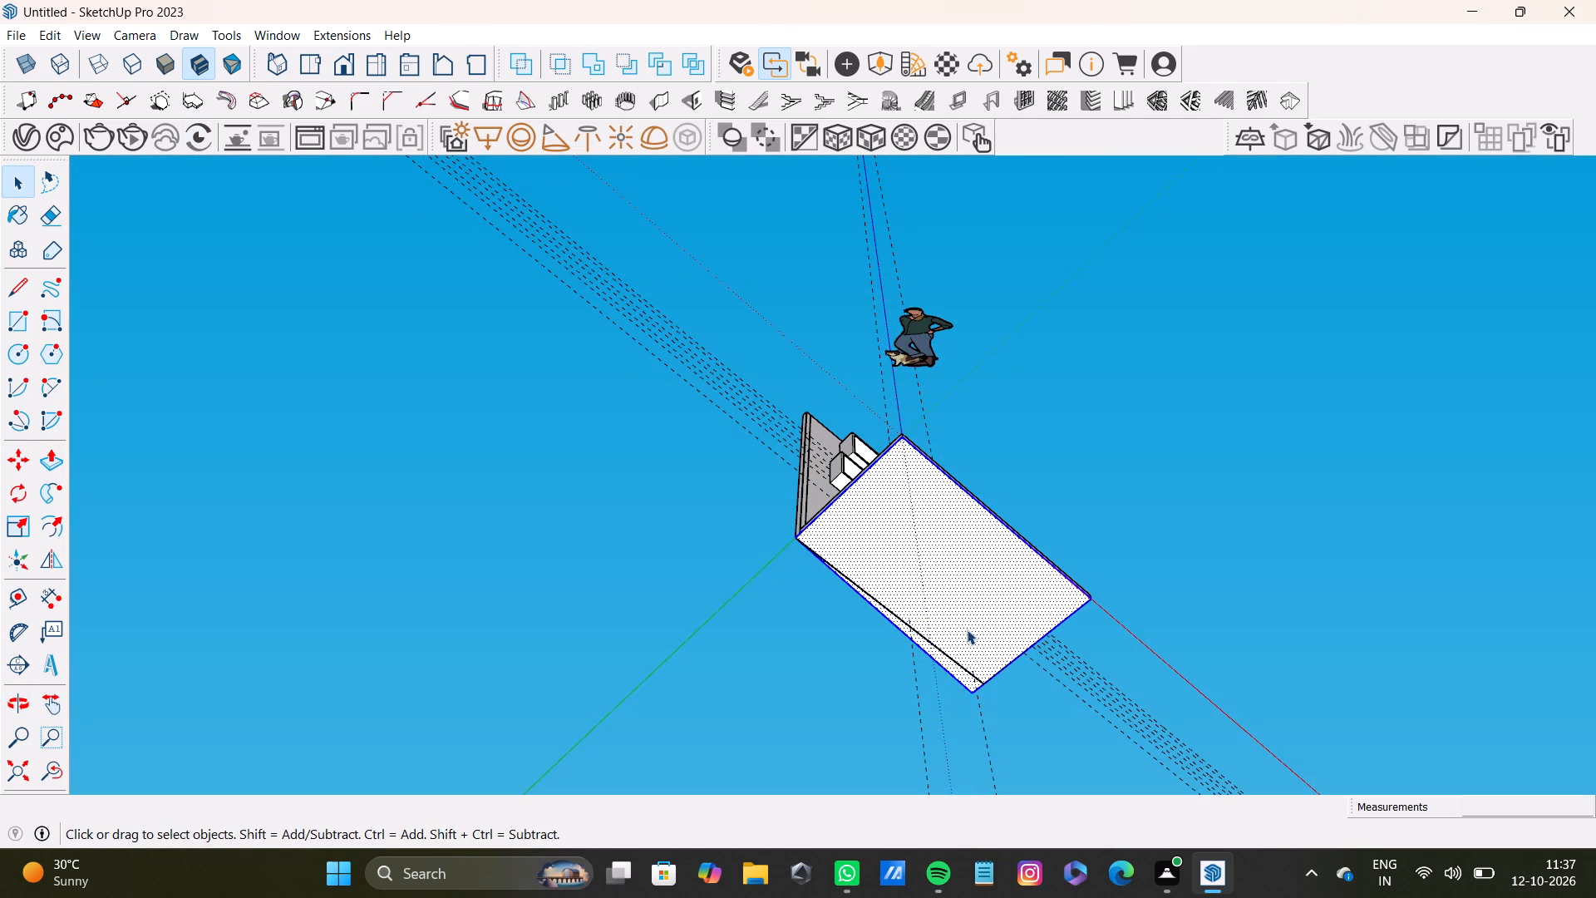
pyautogui.press('Delete')
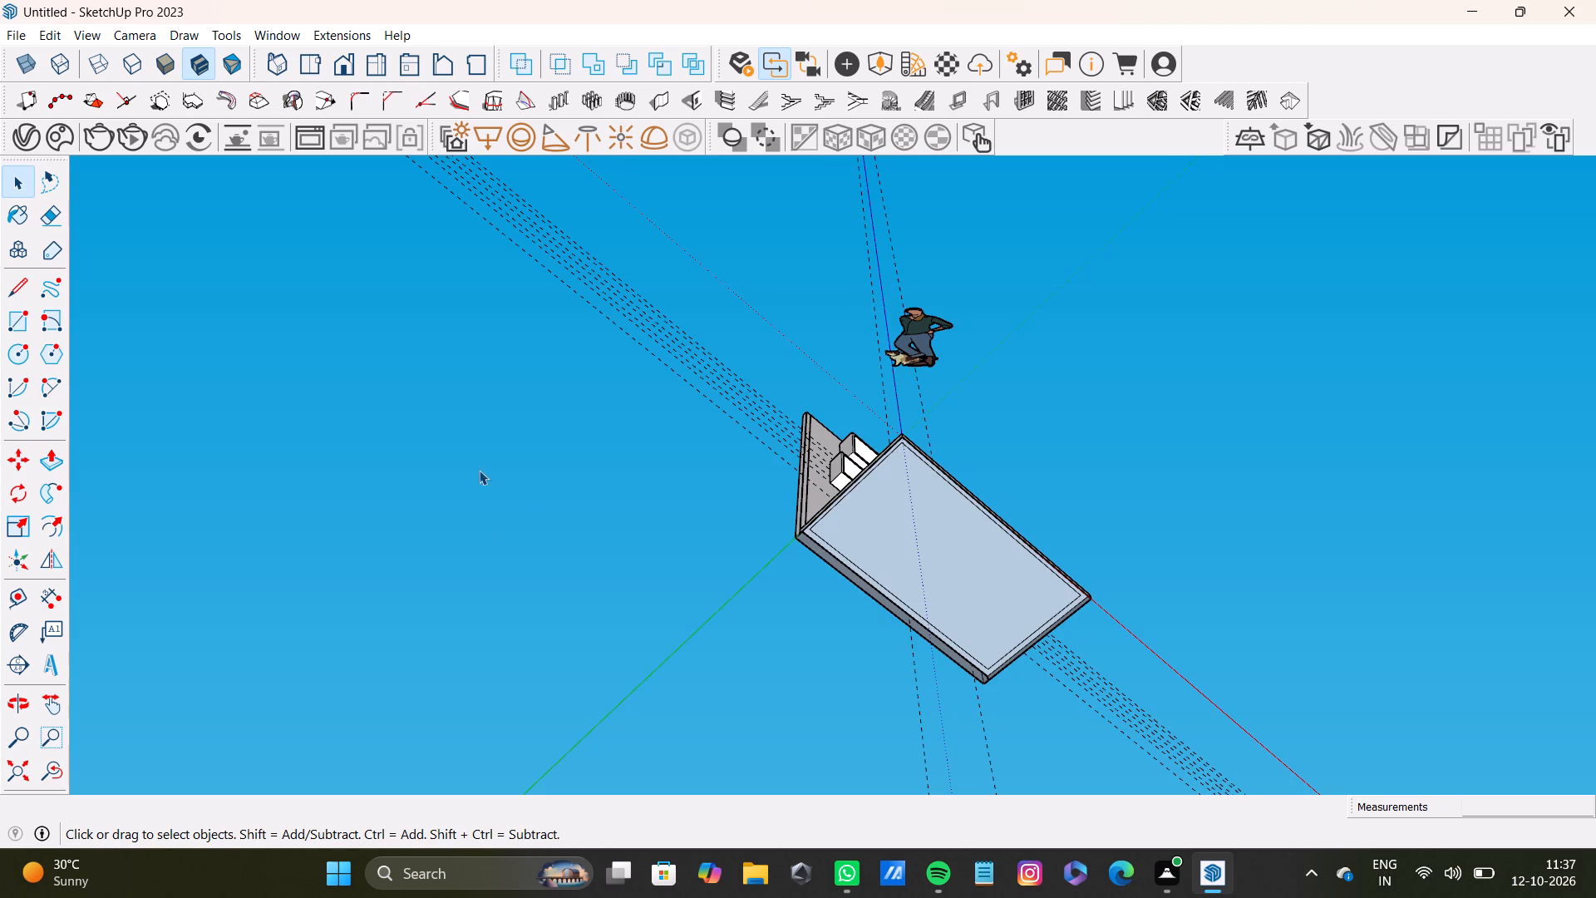
# Draw a 9' by 5' rectangle across the underside of the base, between its diagonally opposite outer corners.
pyautogui.scroll(8, 894, 618)
pyautogui.moveTo(910, 548); pyautogui.dragTo(929, 498, button='middle')
pyautogui.middleClick(929, 498)
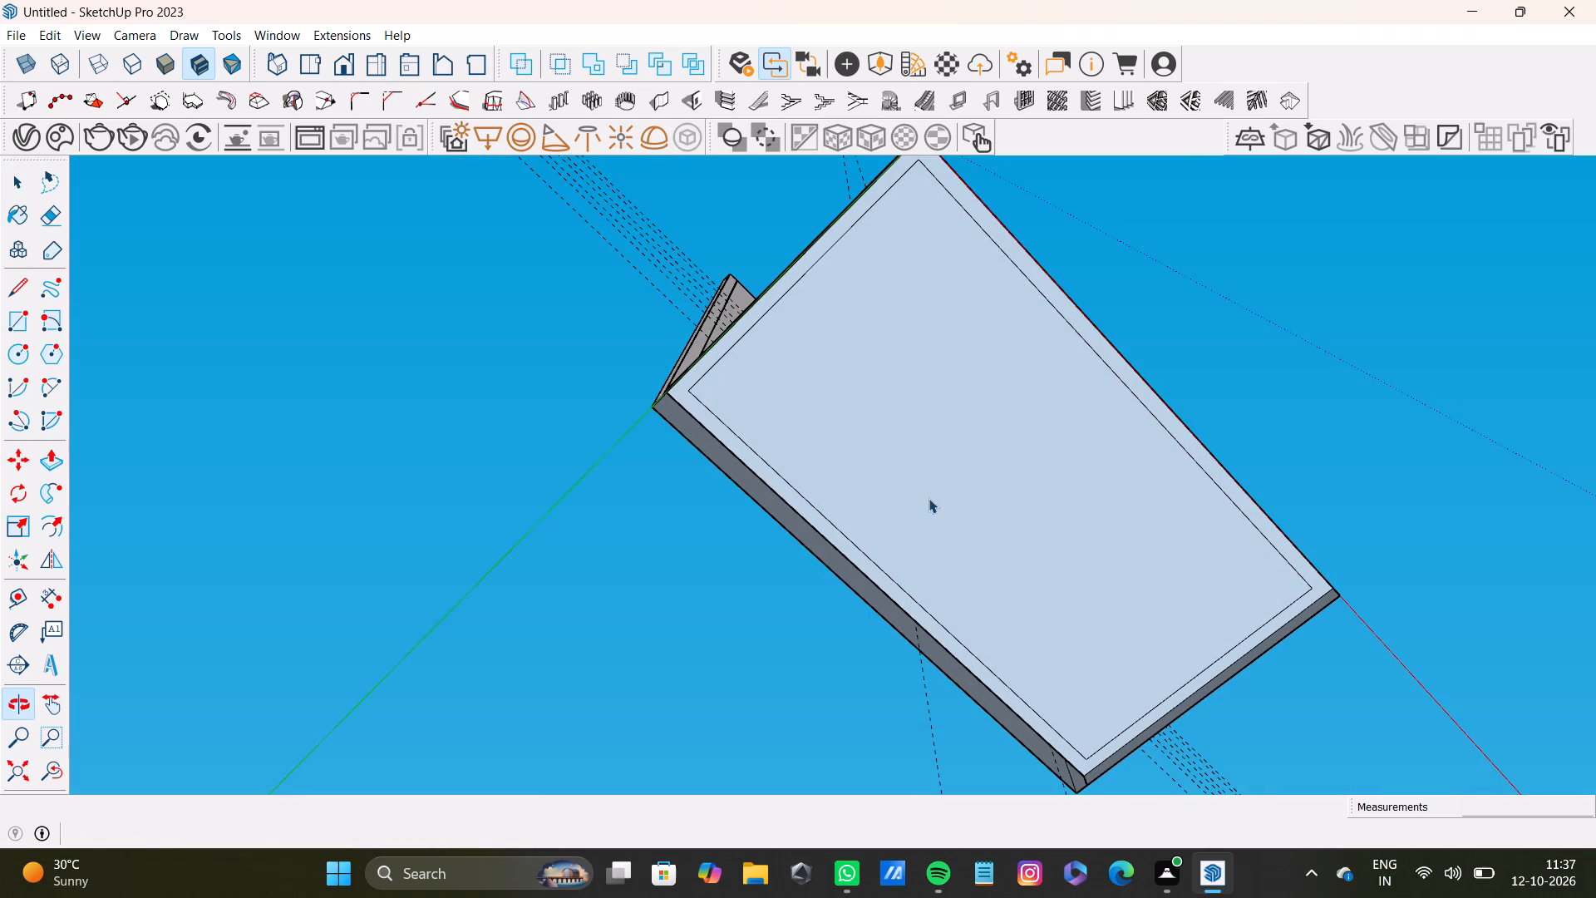
pyautogui.press('r')
pyautogui.scroll(7, 652, 422)
pyautogui.click(653, 394)
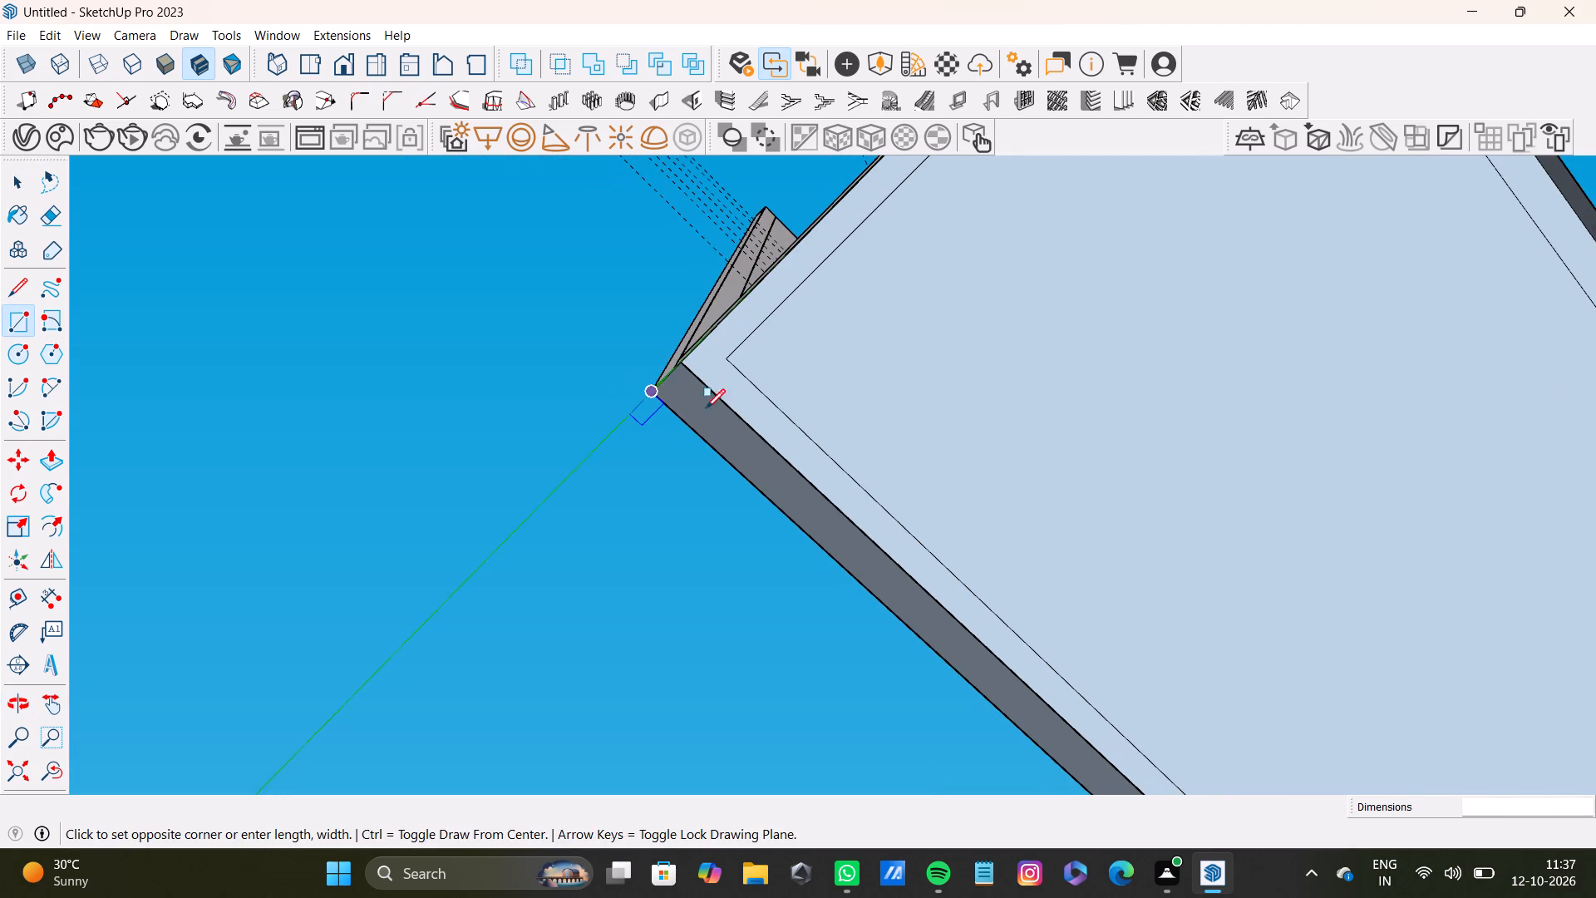
pyautogui.scroll(-4, 921, 402)
pyautogui.keyDown('shift'); pyautogui.moveTo(1305, 525); pyautogui.dragTo(801, 231, button='middle'); pyautogui.keyUp('shift')
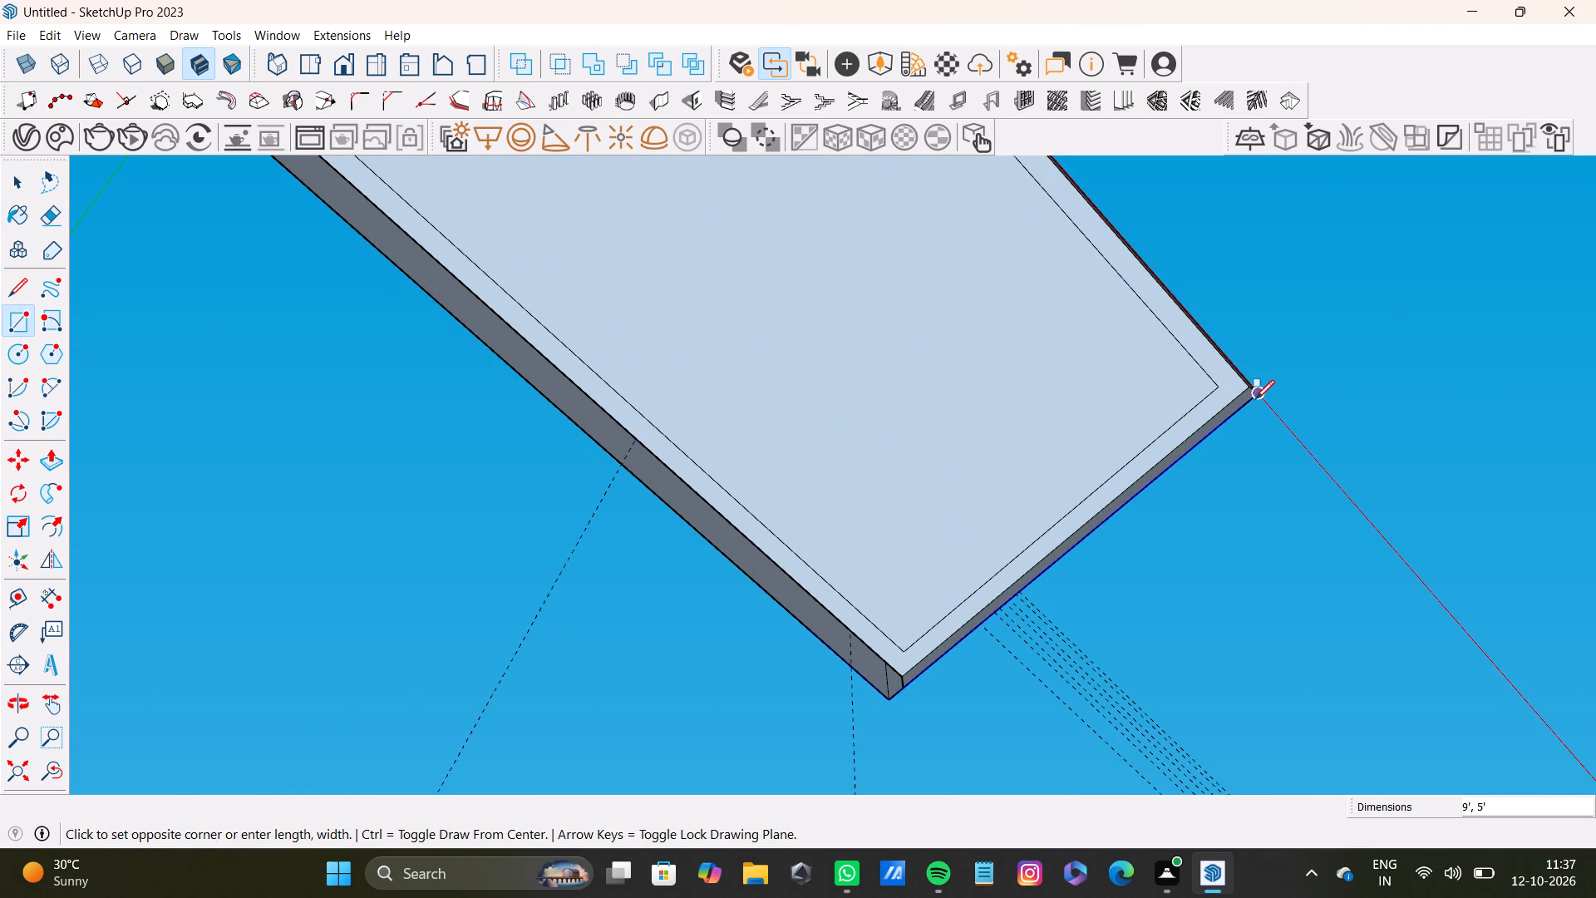
pyautogui.click(1255, 399)
# Examine the whole model from the front, checking the base, table, shelves and box frames.
pyautogui.scroll(-4, 890, 432)
pyautogui.moveTo(846, 320); pyautogui.dragTo(546, 826, button='middle')
pyautogui.scroll(-5, 521, 738)
pyautogui.moveTo(681, 631); pyautogui.dragTo(640, 731, button='middle')
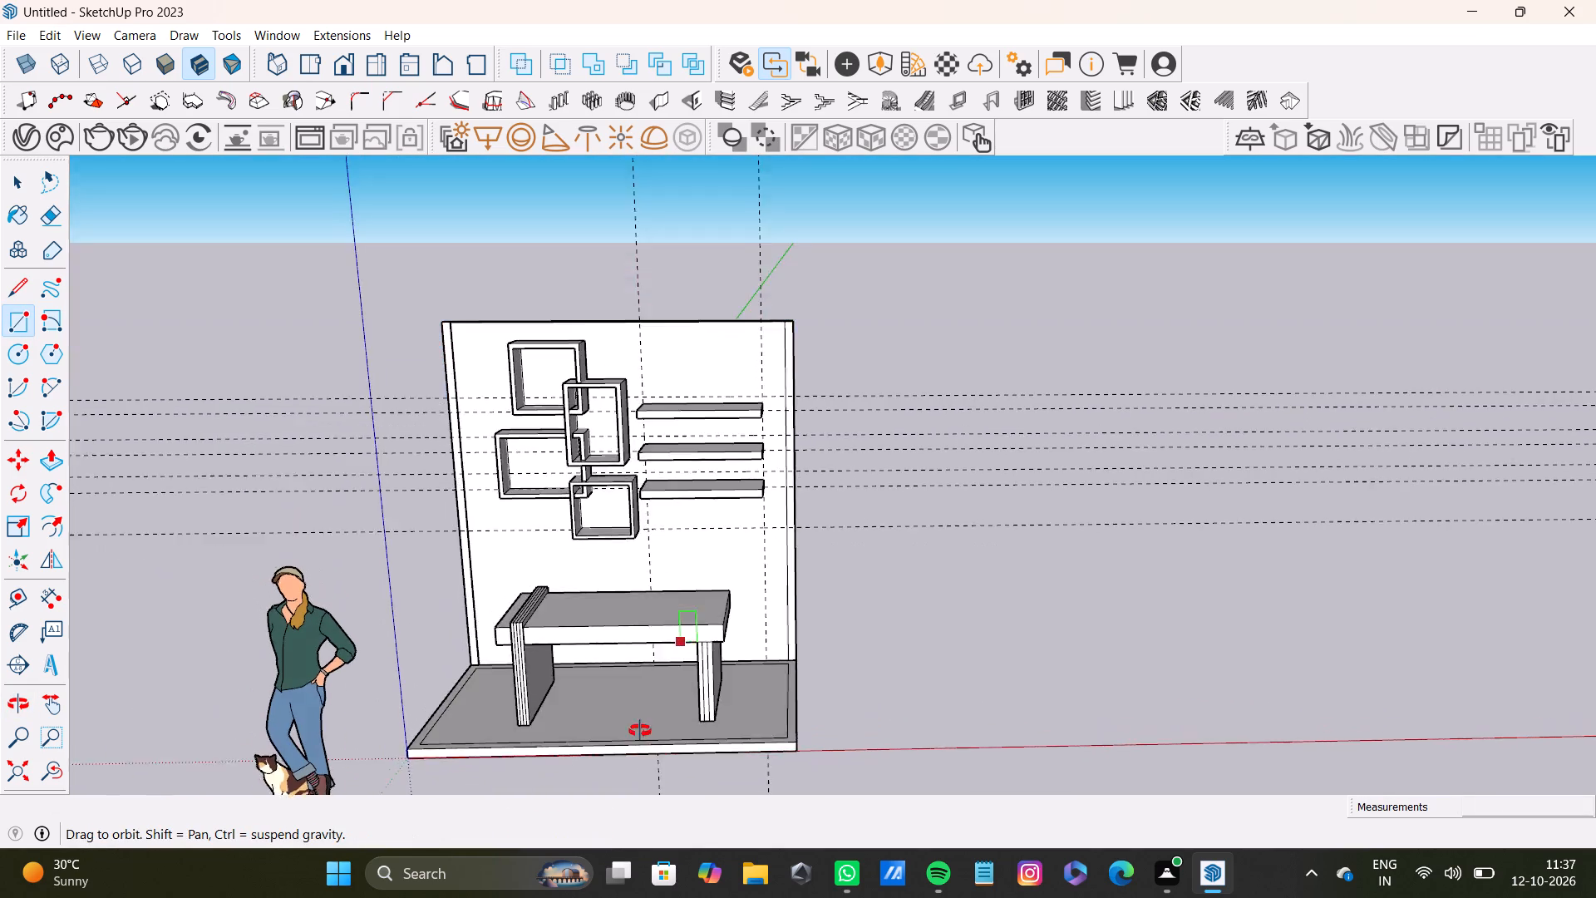
pyautogui.moveTo(640, 731); pyautogui.dragTo(585, 745, button='middle')
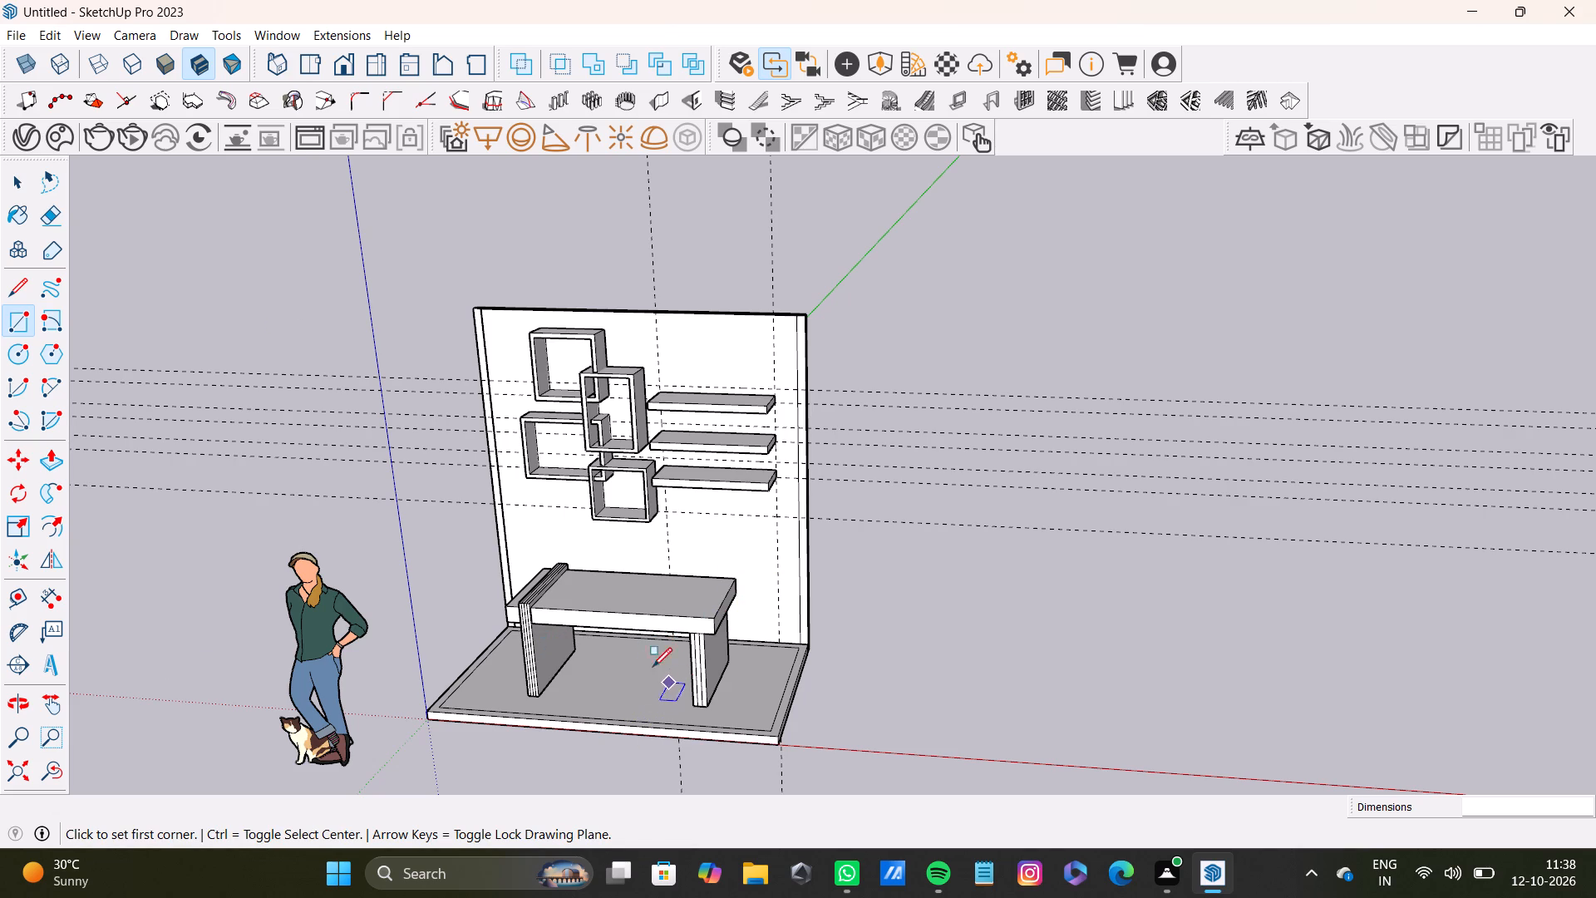
pyautogui.keyDown('shift'); pyautogui.scroll(8, 615, 613); pyautogui.keyUp('shift')
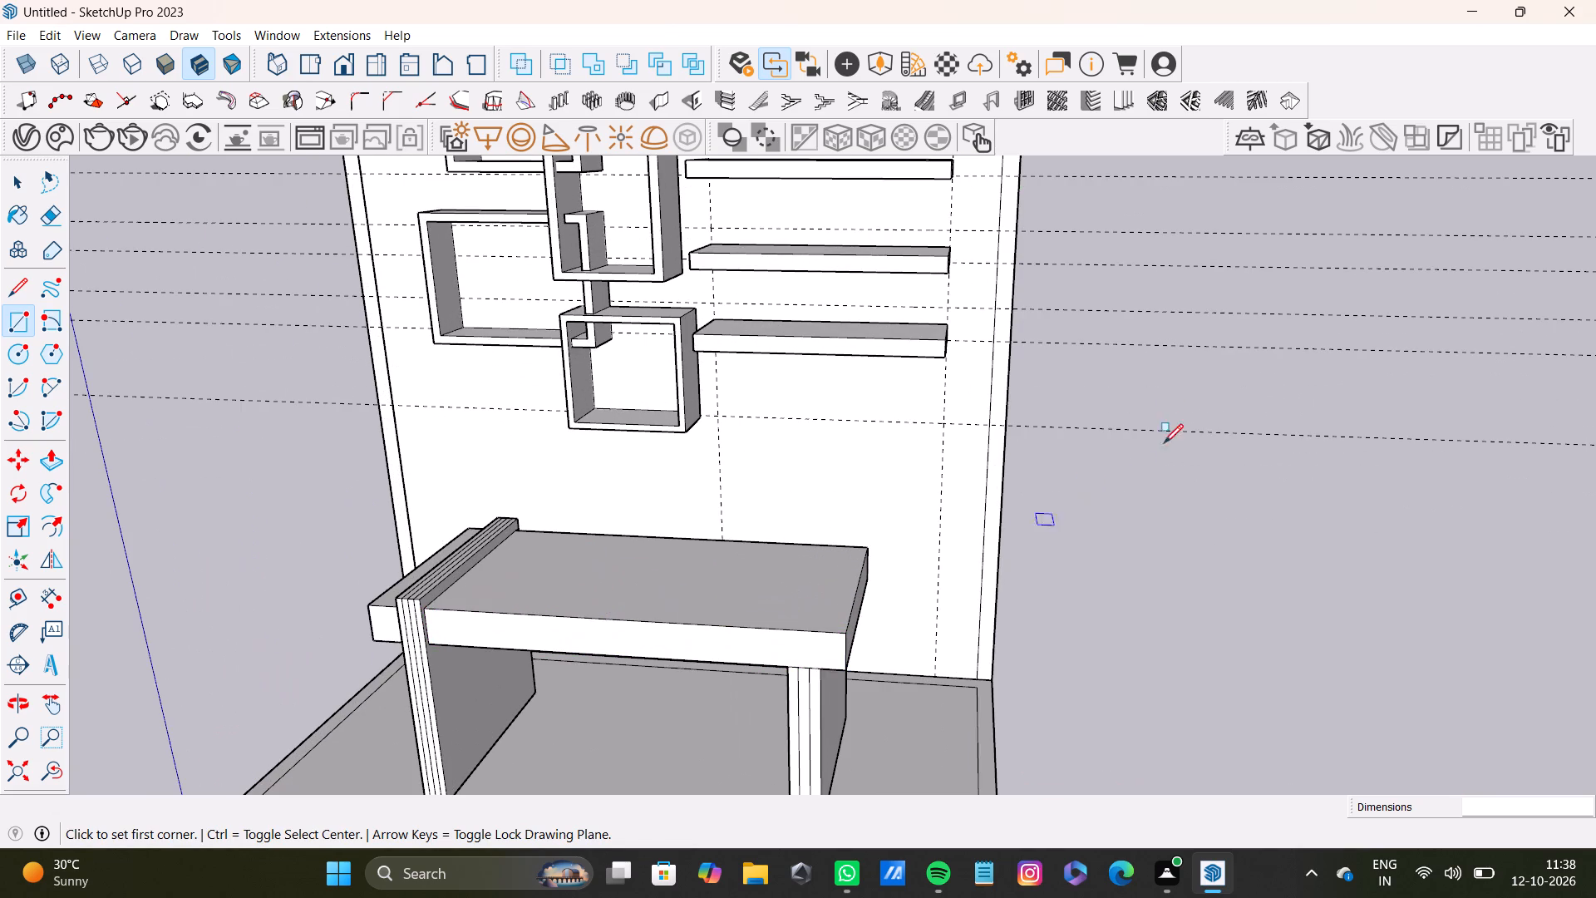
pyautogui.press('space')
pyautogui.click(1135, 374)
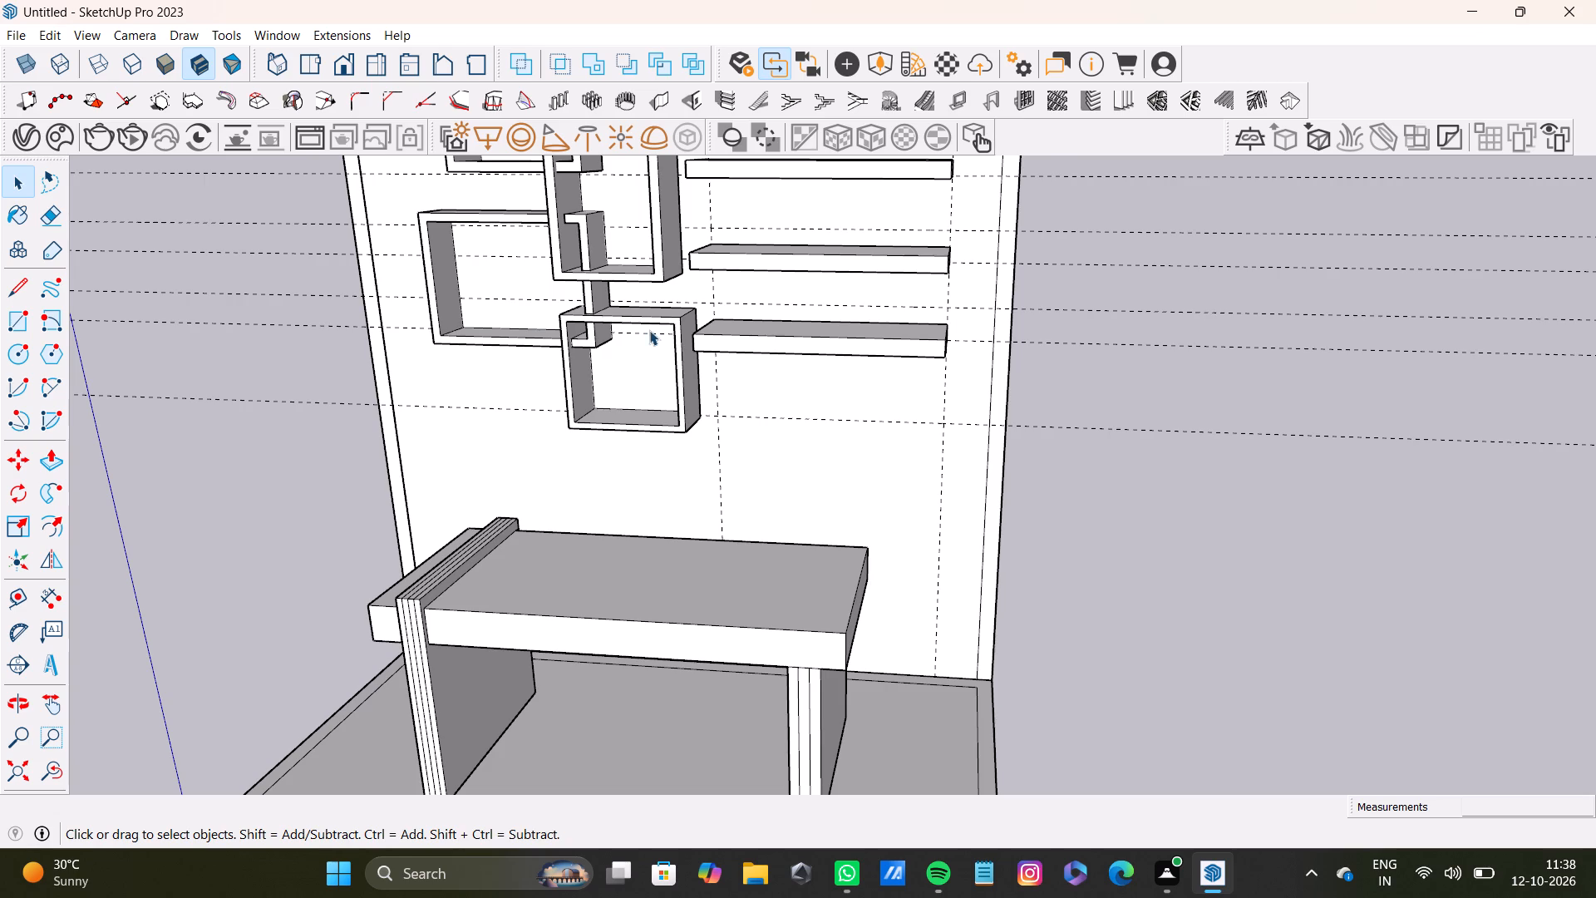
pyautogui.scroll(-9, 658, 405)
pyautogui.keyDown('shift'); pyautogui.moveTo(660, 405); pyautogui.dragTo(1080, 528, button='middle'); pyautogui.keyUp('shift')
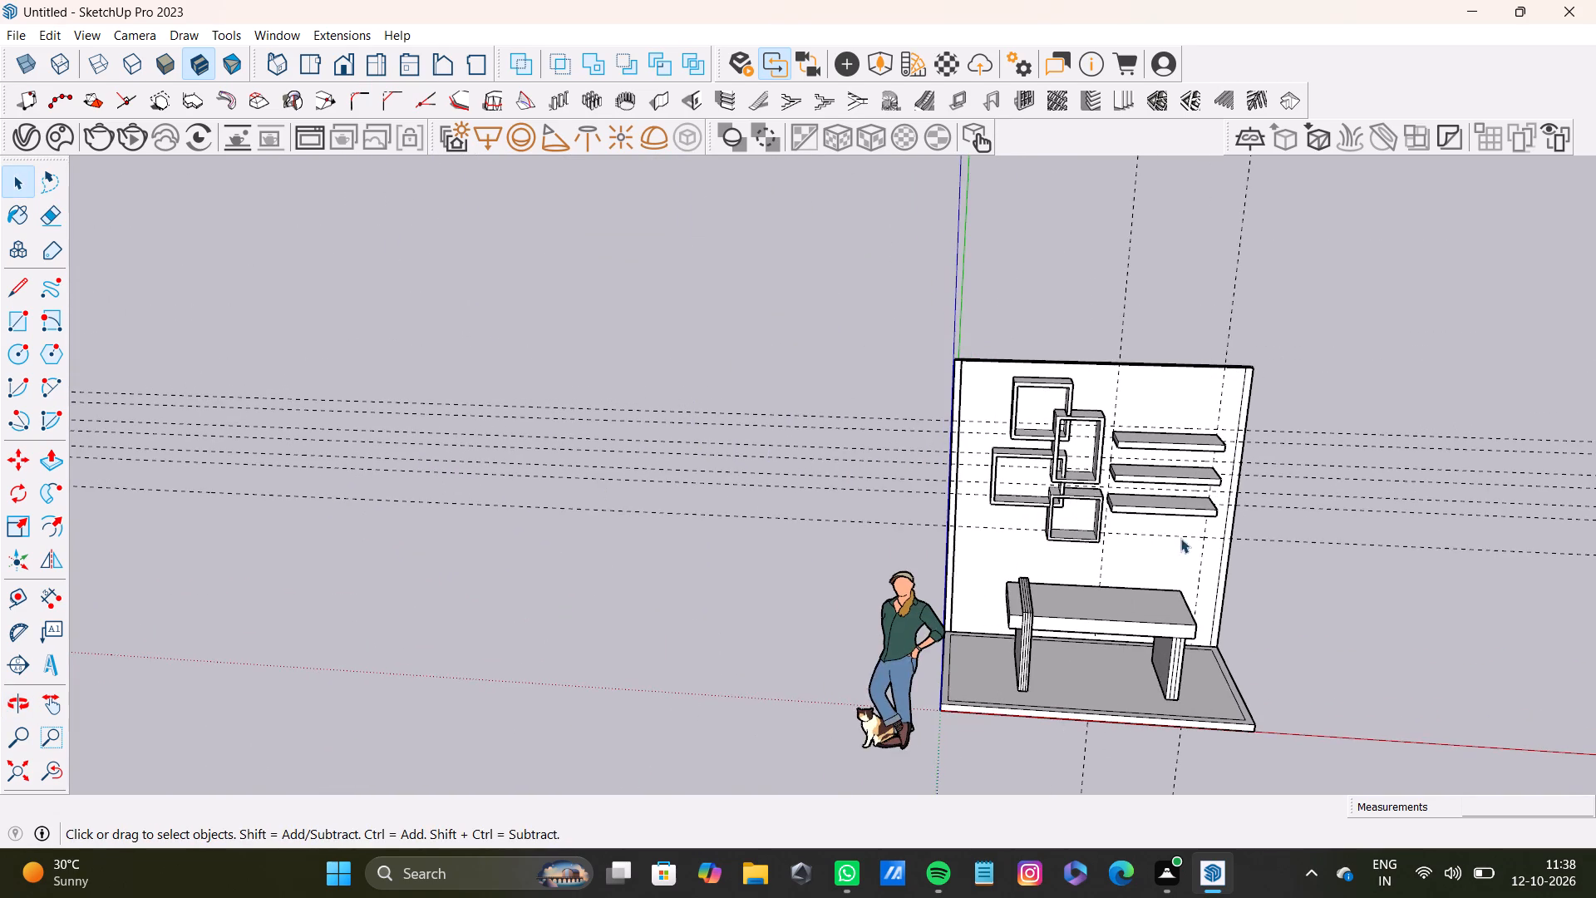
pyautogui.keyDown('shift'); pyautogui.moveTo(1181, 538); pyautogui.dragTo(1004, 522, button='middle'); pyautogui.keyUp('shift')
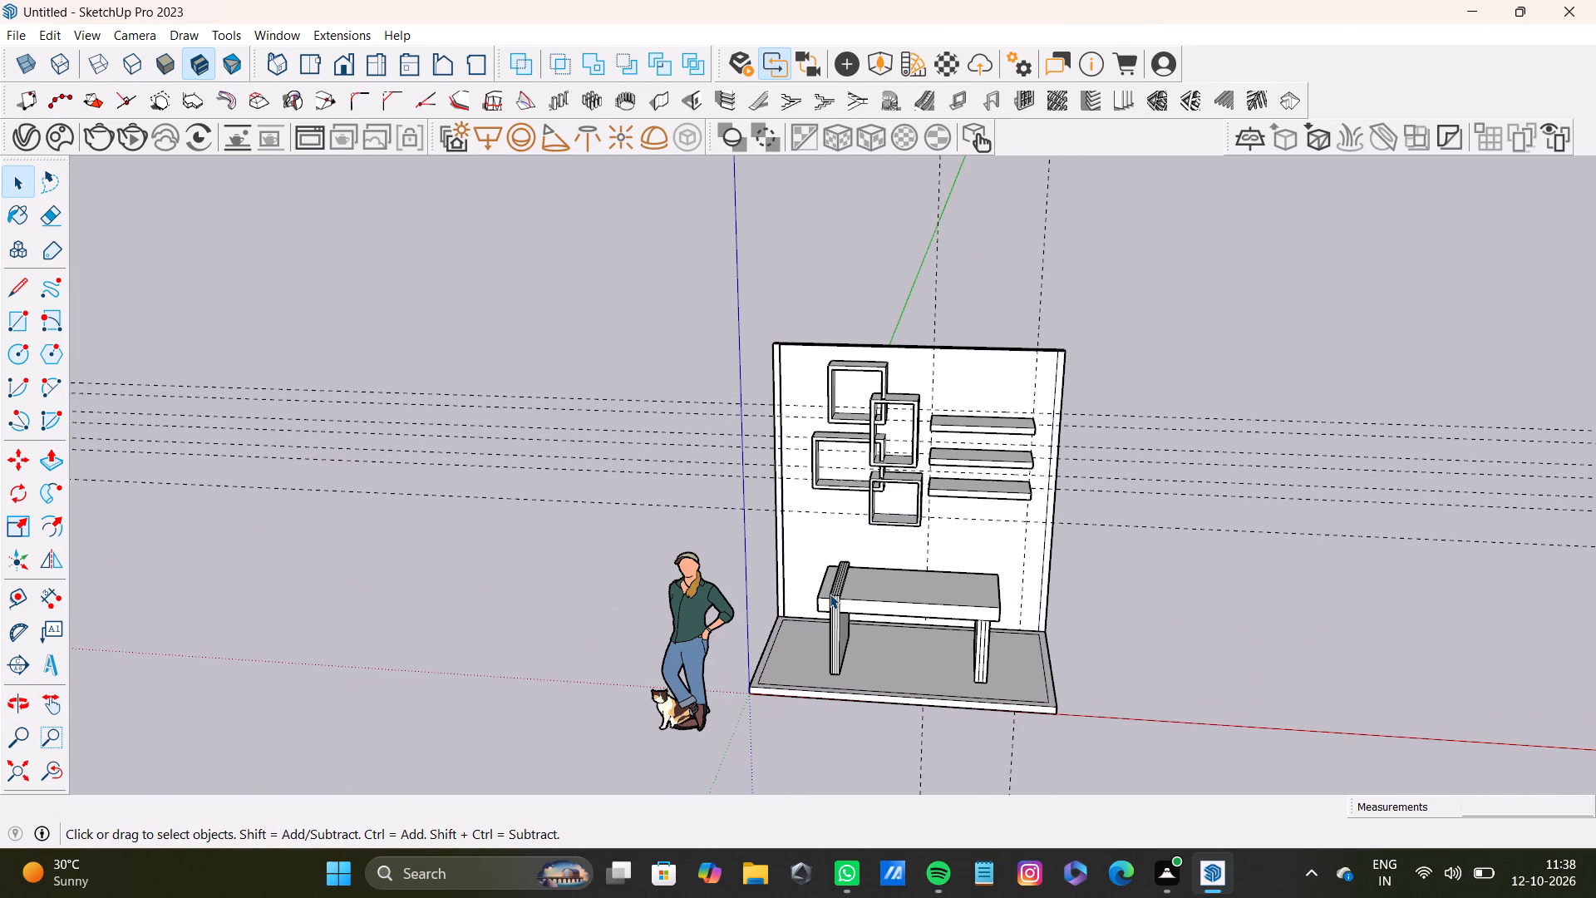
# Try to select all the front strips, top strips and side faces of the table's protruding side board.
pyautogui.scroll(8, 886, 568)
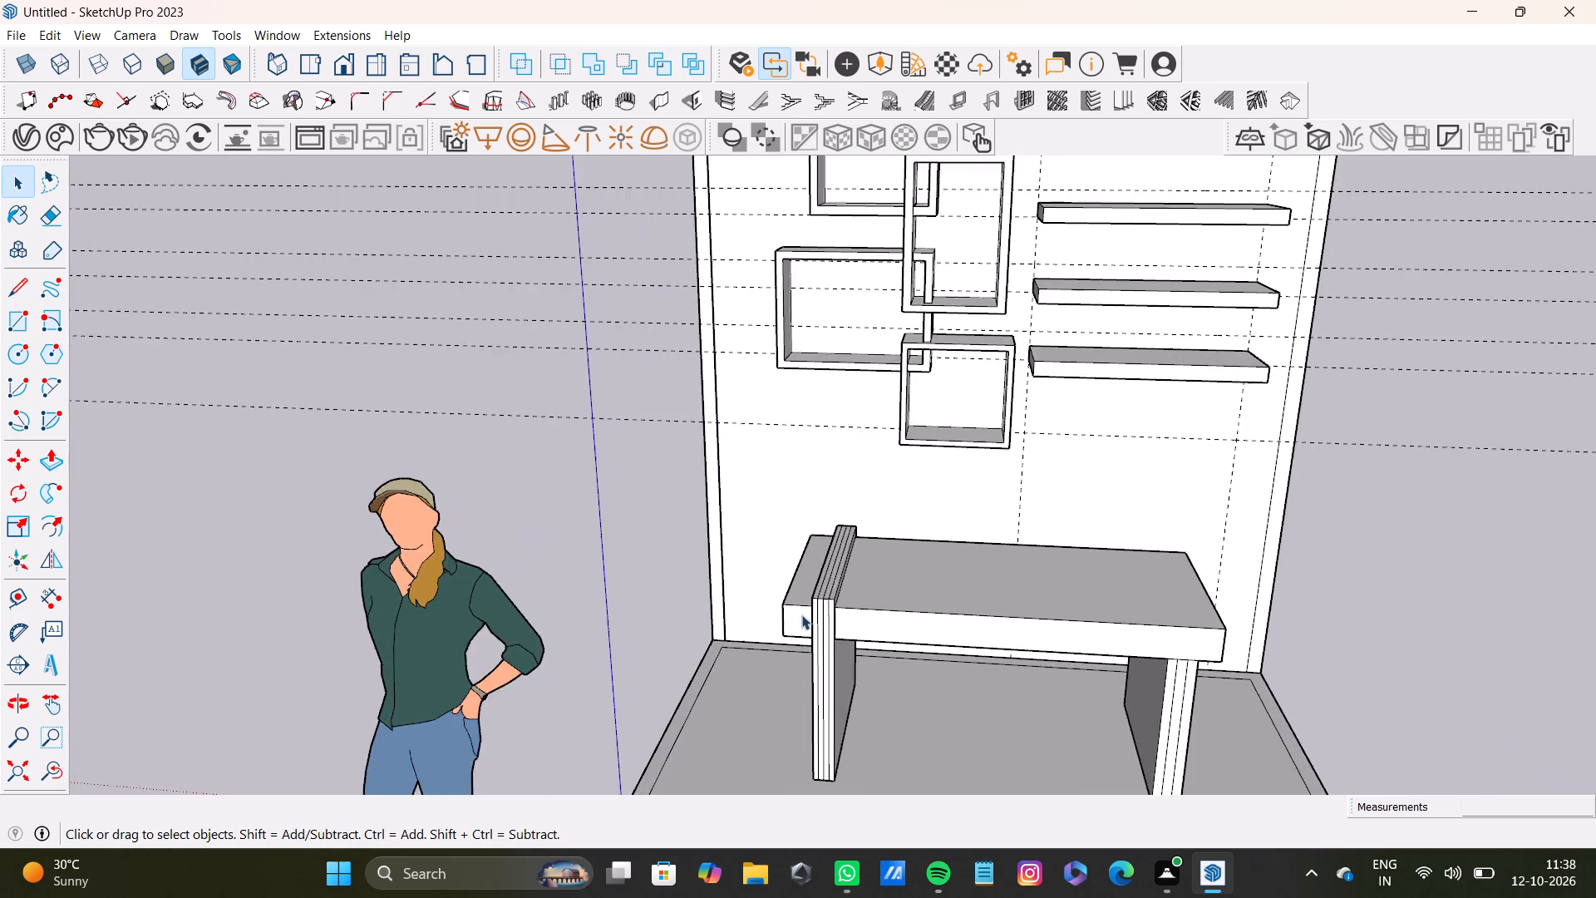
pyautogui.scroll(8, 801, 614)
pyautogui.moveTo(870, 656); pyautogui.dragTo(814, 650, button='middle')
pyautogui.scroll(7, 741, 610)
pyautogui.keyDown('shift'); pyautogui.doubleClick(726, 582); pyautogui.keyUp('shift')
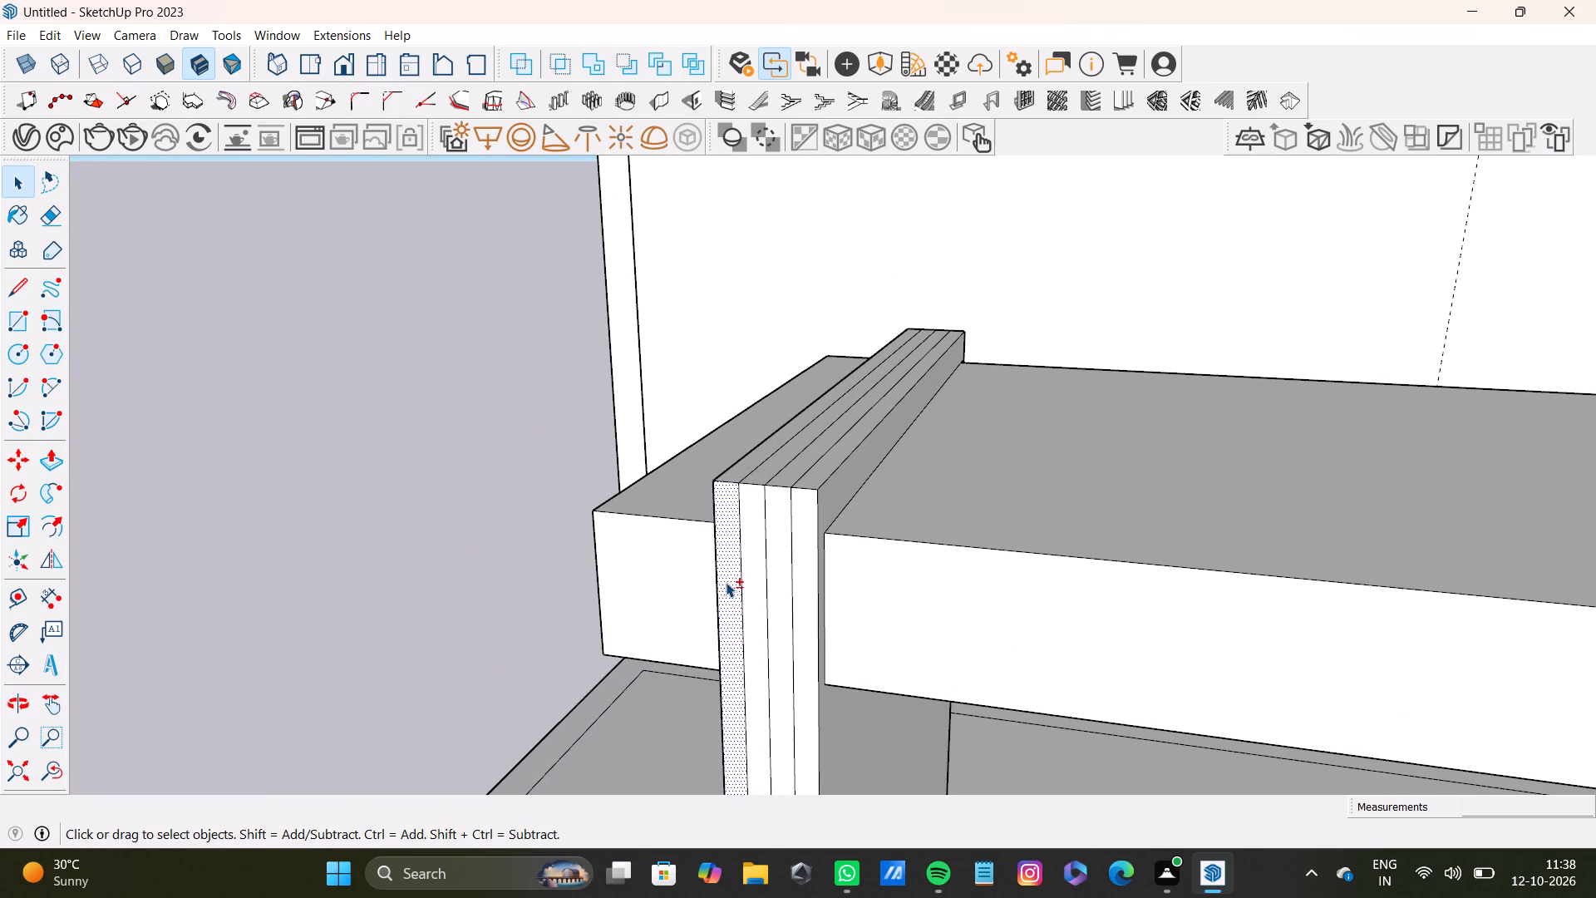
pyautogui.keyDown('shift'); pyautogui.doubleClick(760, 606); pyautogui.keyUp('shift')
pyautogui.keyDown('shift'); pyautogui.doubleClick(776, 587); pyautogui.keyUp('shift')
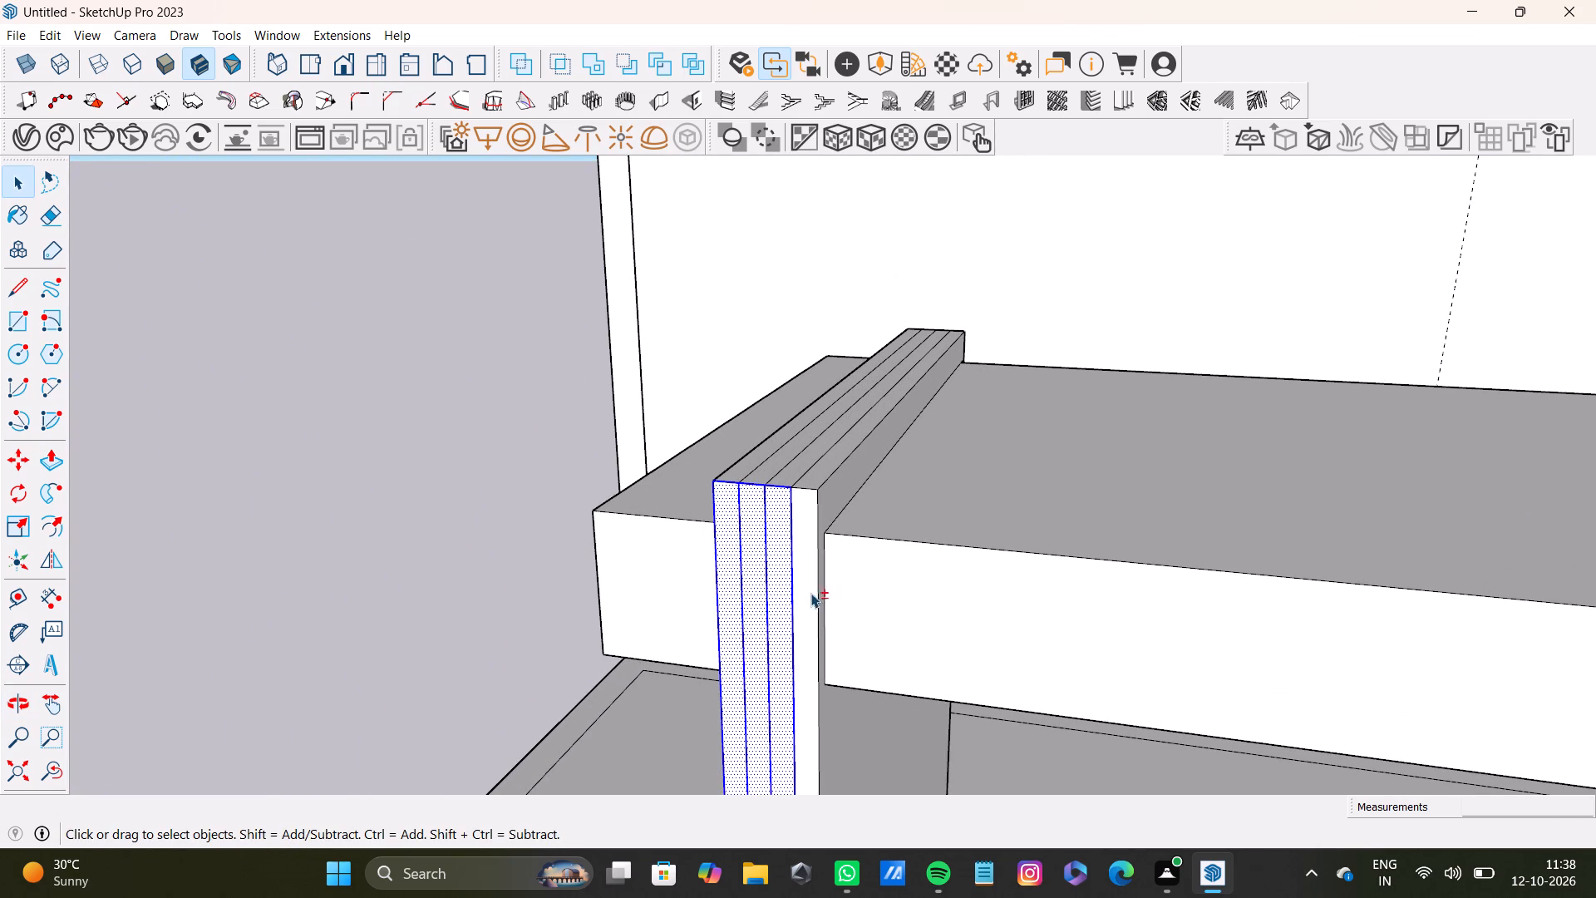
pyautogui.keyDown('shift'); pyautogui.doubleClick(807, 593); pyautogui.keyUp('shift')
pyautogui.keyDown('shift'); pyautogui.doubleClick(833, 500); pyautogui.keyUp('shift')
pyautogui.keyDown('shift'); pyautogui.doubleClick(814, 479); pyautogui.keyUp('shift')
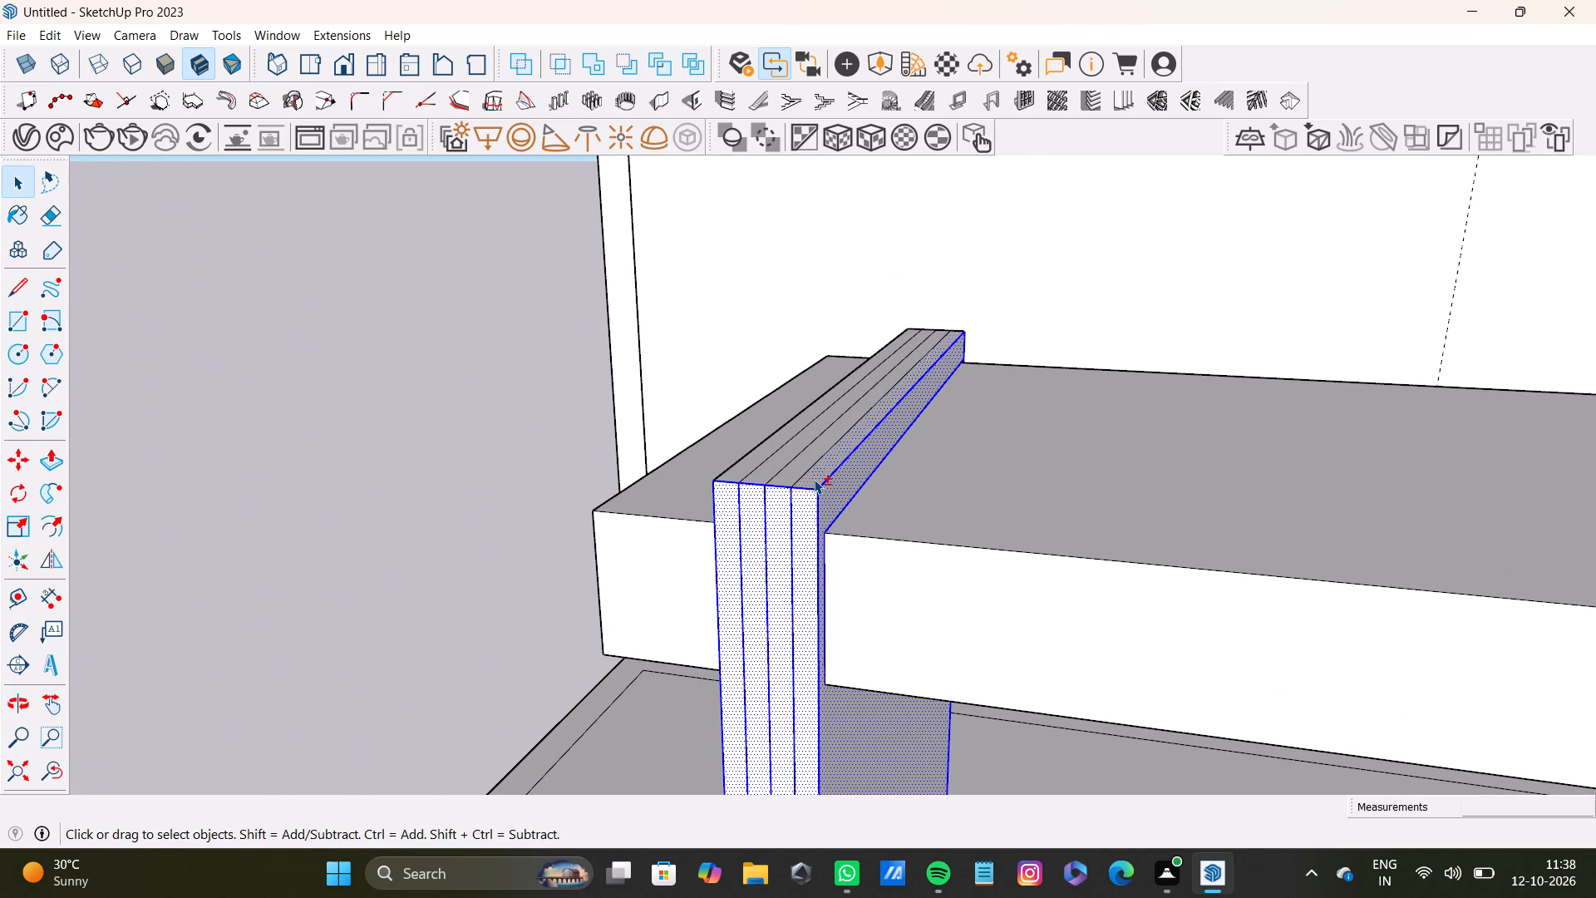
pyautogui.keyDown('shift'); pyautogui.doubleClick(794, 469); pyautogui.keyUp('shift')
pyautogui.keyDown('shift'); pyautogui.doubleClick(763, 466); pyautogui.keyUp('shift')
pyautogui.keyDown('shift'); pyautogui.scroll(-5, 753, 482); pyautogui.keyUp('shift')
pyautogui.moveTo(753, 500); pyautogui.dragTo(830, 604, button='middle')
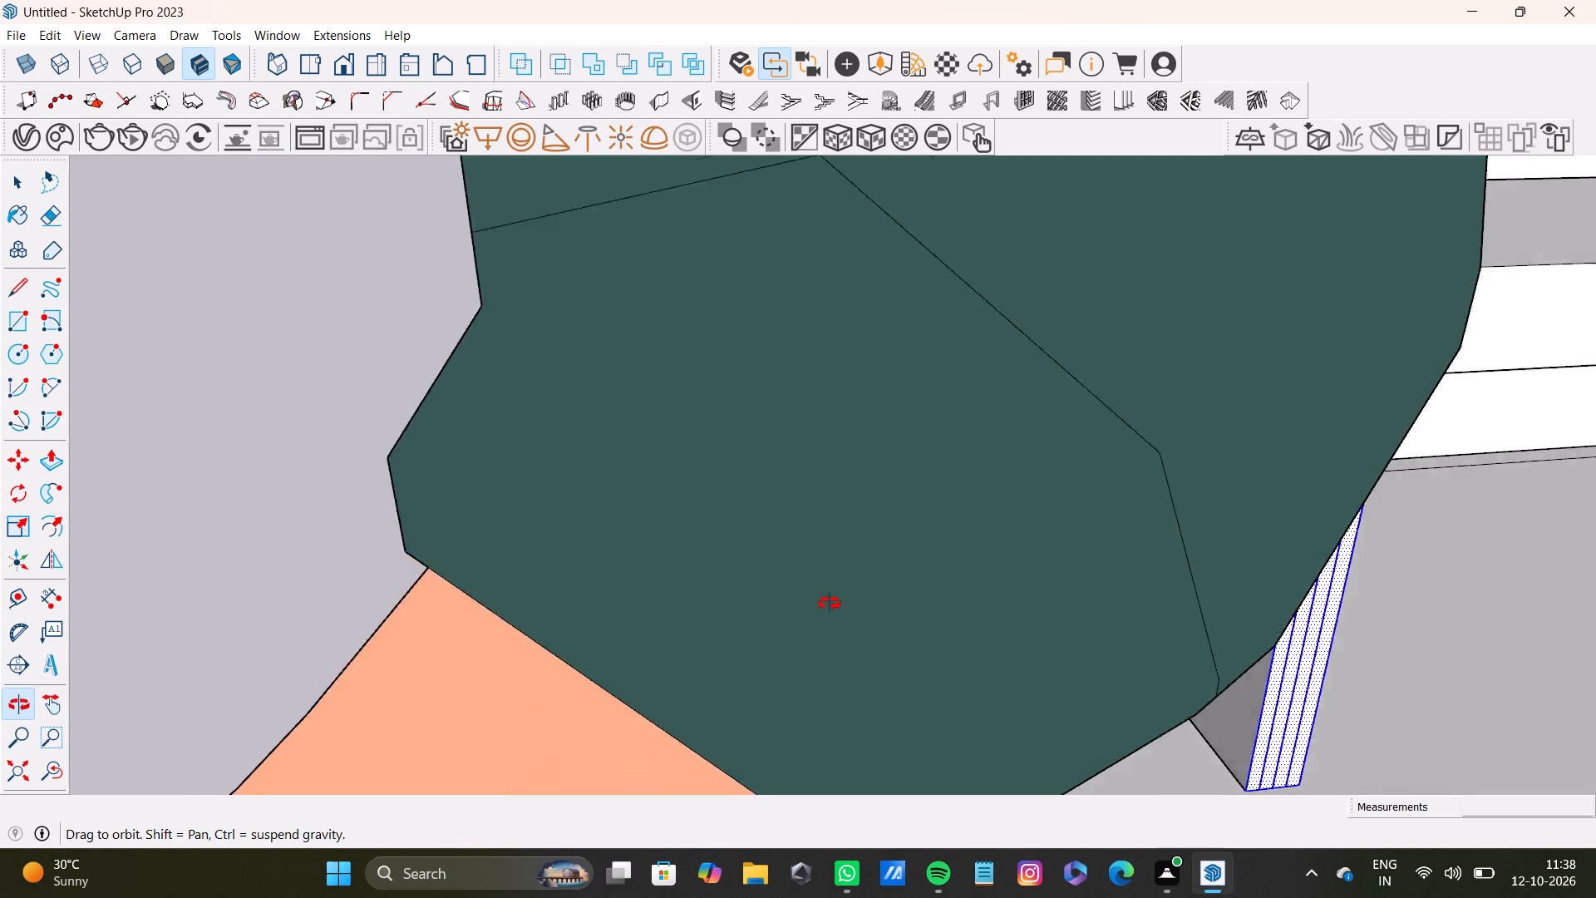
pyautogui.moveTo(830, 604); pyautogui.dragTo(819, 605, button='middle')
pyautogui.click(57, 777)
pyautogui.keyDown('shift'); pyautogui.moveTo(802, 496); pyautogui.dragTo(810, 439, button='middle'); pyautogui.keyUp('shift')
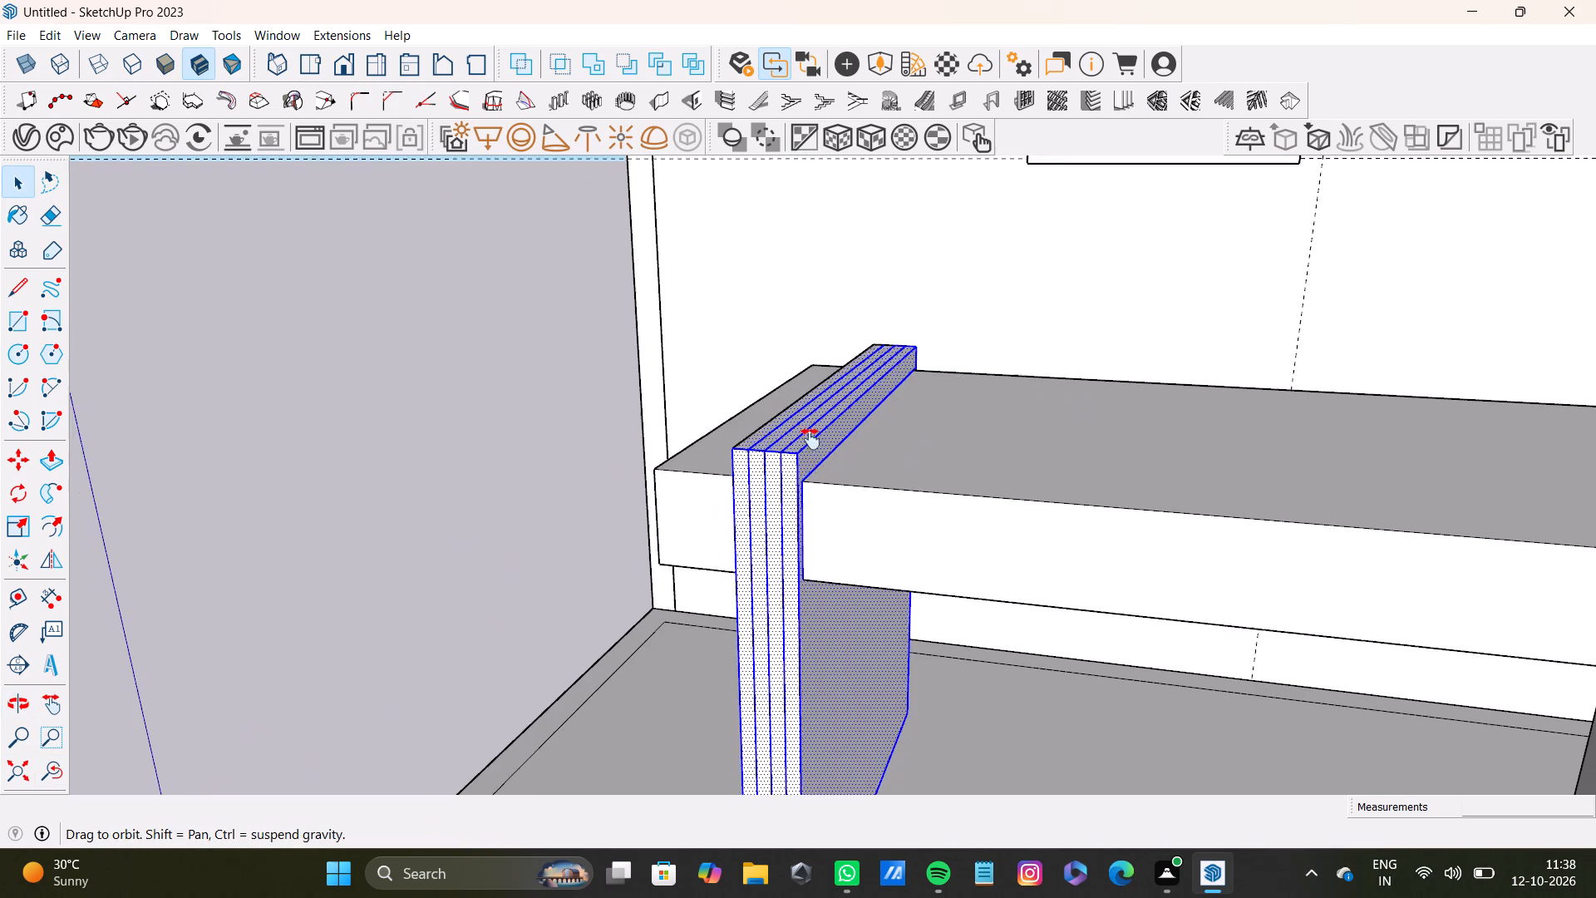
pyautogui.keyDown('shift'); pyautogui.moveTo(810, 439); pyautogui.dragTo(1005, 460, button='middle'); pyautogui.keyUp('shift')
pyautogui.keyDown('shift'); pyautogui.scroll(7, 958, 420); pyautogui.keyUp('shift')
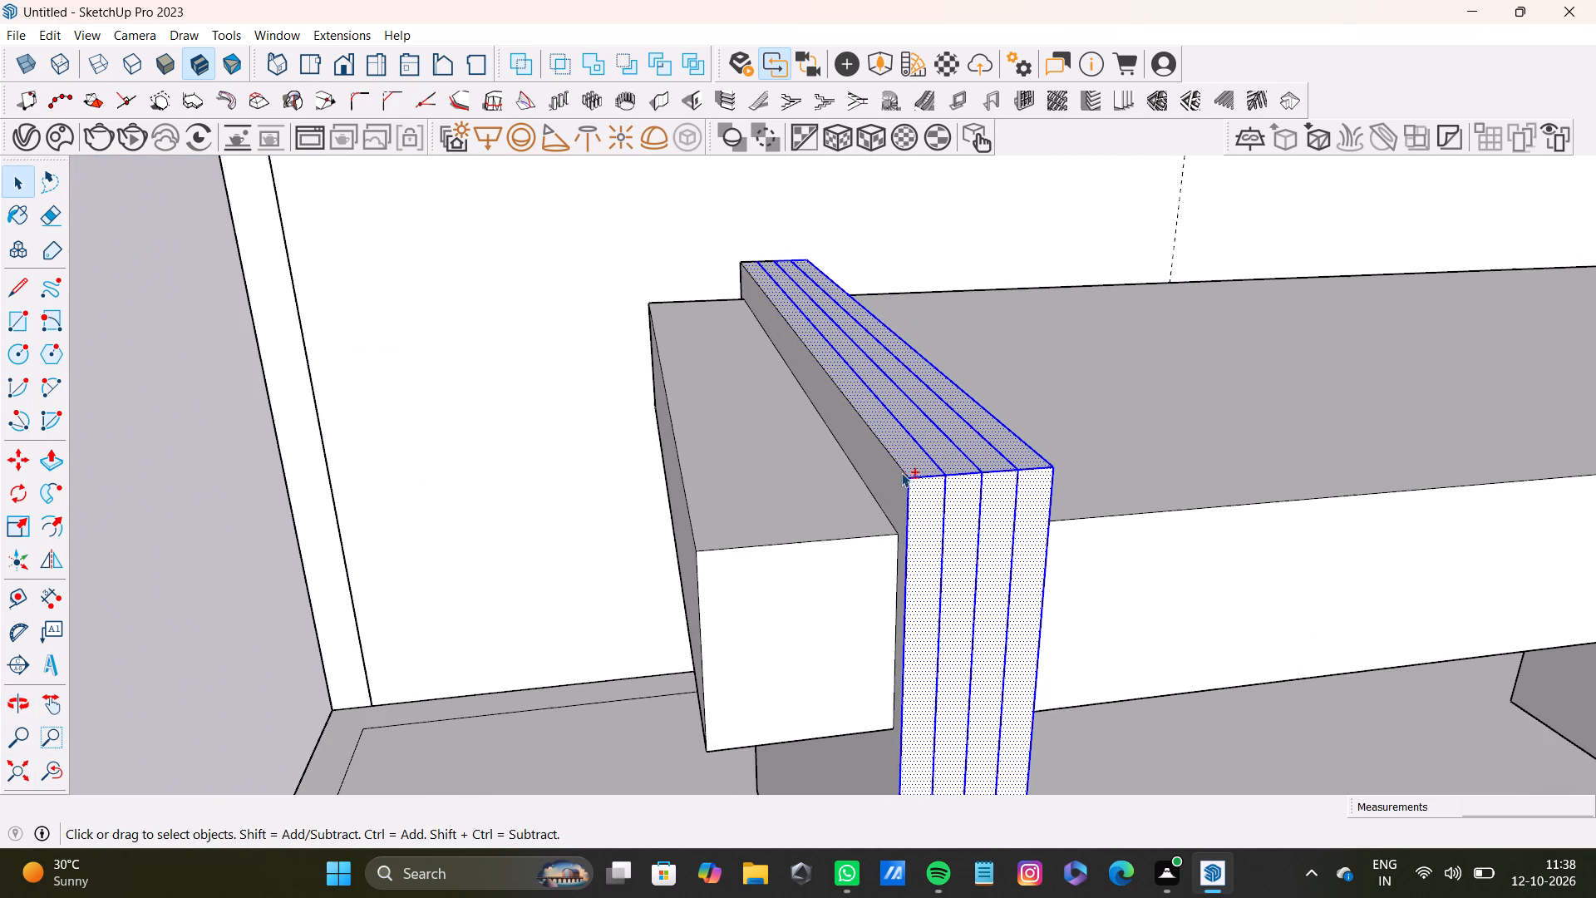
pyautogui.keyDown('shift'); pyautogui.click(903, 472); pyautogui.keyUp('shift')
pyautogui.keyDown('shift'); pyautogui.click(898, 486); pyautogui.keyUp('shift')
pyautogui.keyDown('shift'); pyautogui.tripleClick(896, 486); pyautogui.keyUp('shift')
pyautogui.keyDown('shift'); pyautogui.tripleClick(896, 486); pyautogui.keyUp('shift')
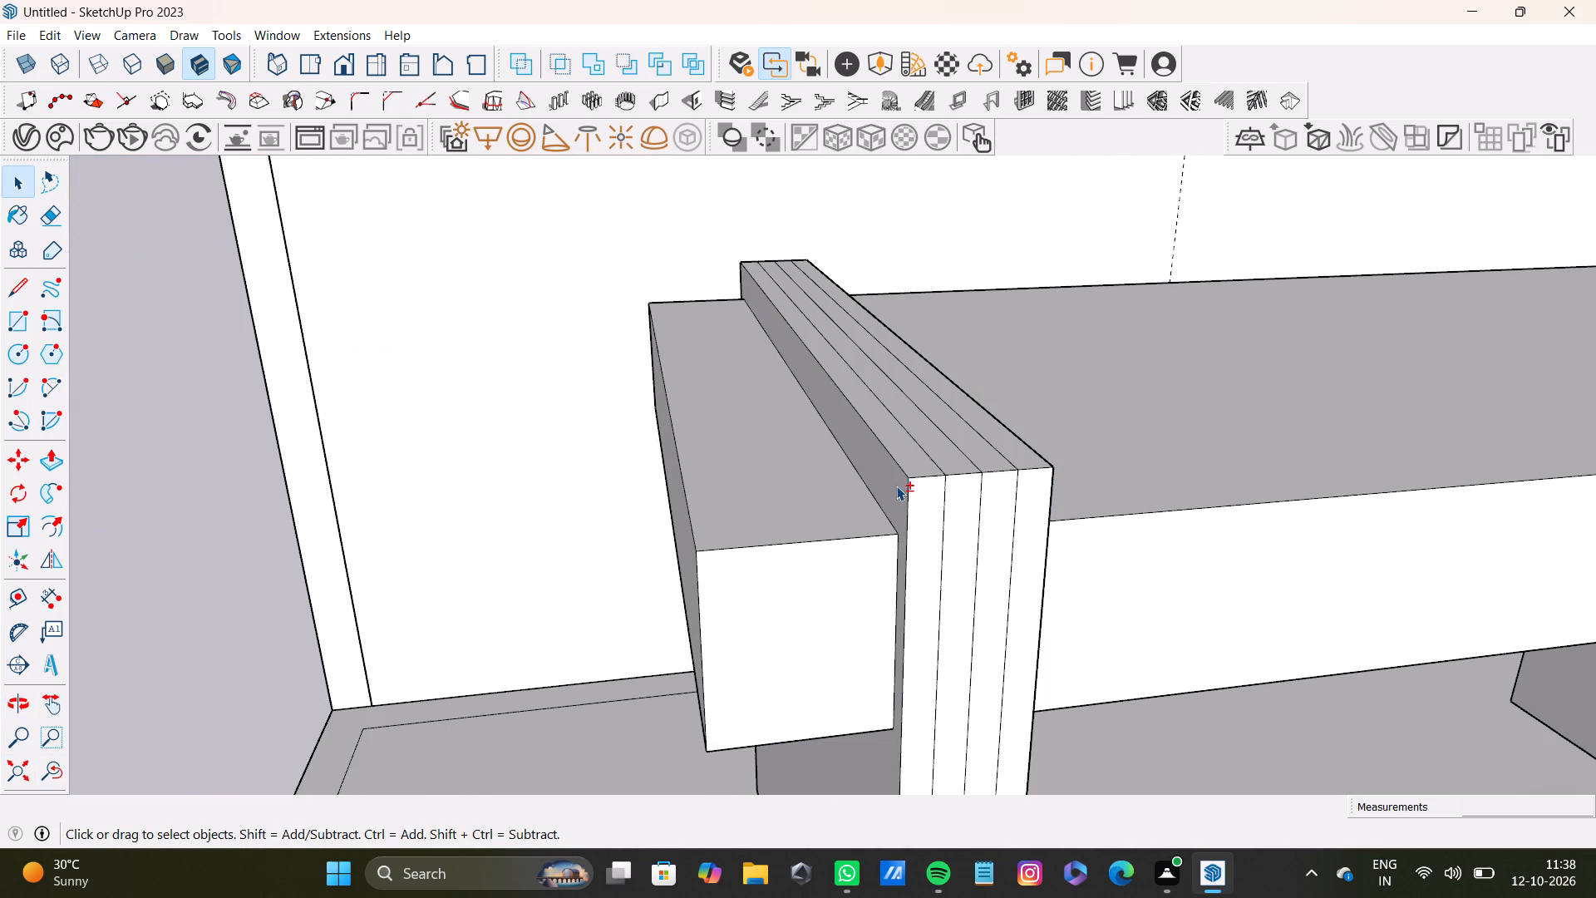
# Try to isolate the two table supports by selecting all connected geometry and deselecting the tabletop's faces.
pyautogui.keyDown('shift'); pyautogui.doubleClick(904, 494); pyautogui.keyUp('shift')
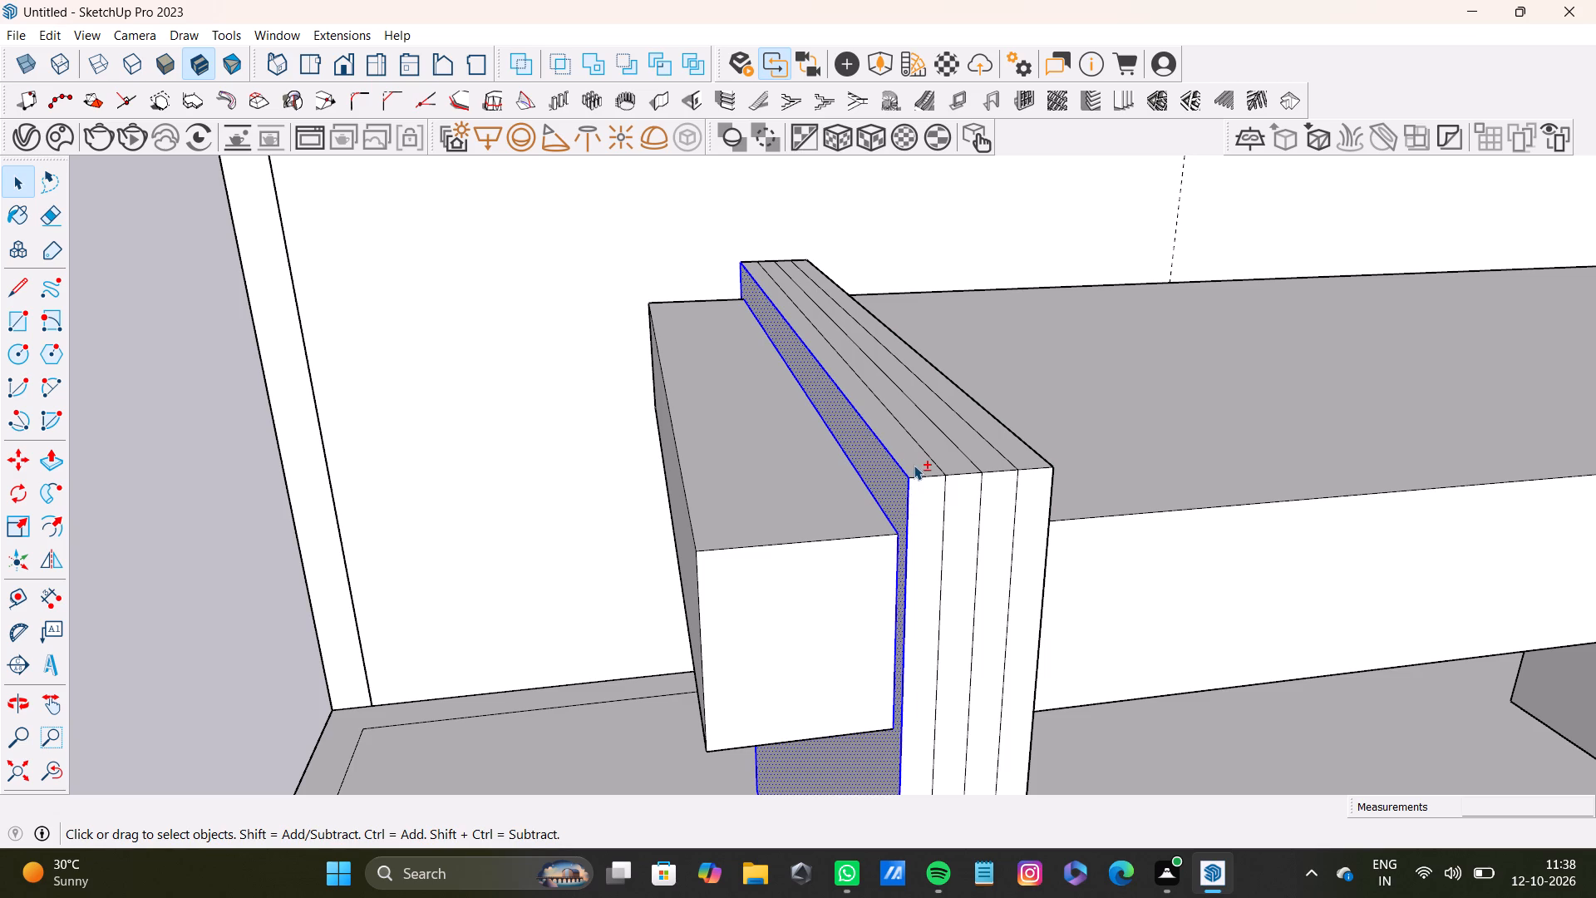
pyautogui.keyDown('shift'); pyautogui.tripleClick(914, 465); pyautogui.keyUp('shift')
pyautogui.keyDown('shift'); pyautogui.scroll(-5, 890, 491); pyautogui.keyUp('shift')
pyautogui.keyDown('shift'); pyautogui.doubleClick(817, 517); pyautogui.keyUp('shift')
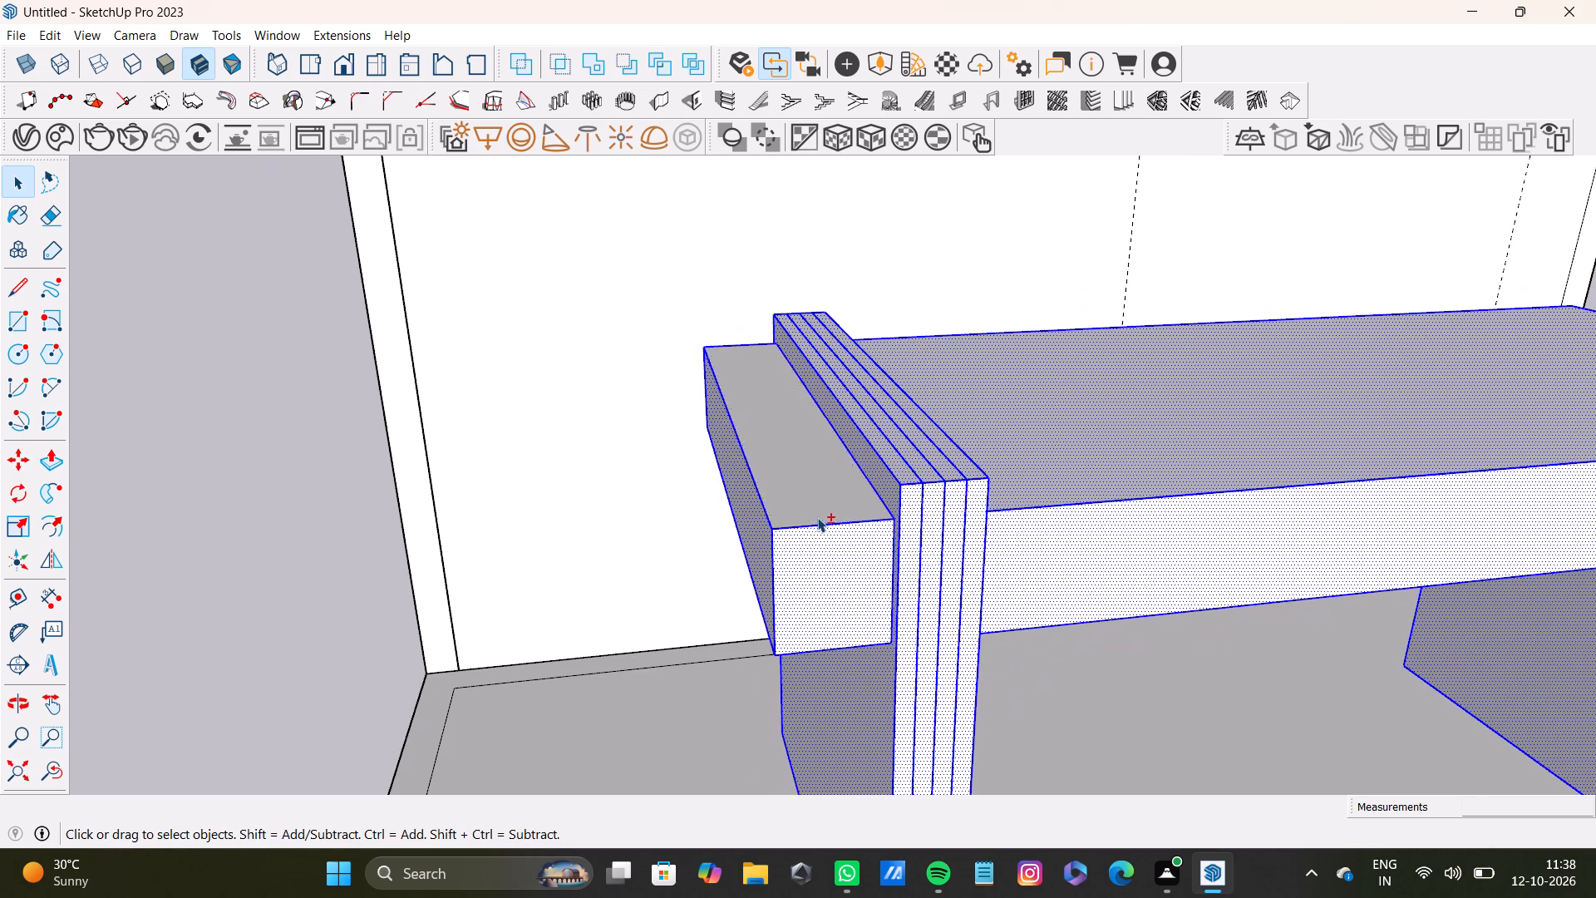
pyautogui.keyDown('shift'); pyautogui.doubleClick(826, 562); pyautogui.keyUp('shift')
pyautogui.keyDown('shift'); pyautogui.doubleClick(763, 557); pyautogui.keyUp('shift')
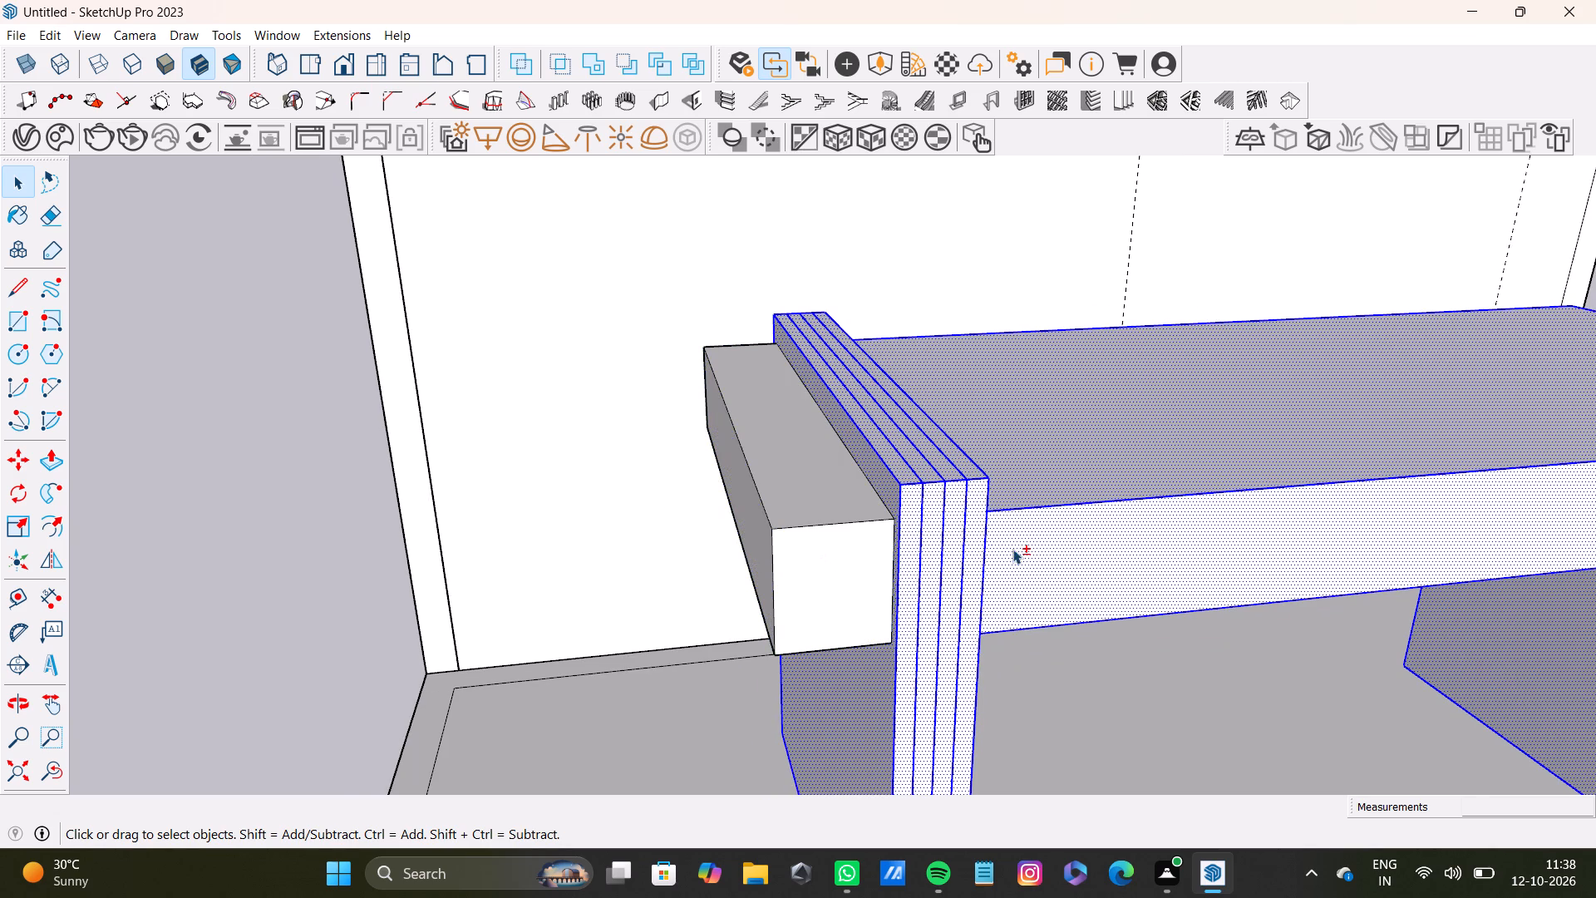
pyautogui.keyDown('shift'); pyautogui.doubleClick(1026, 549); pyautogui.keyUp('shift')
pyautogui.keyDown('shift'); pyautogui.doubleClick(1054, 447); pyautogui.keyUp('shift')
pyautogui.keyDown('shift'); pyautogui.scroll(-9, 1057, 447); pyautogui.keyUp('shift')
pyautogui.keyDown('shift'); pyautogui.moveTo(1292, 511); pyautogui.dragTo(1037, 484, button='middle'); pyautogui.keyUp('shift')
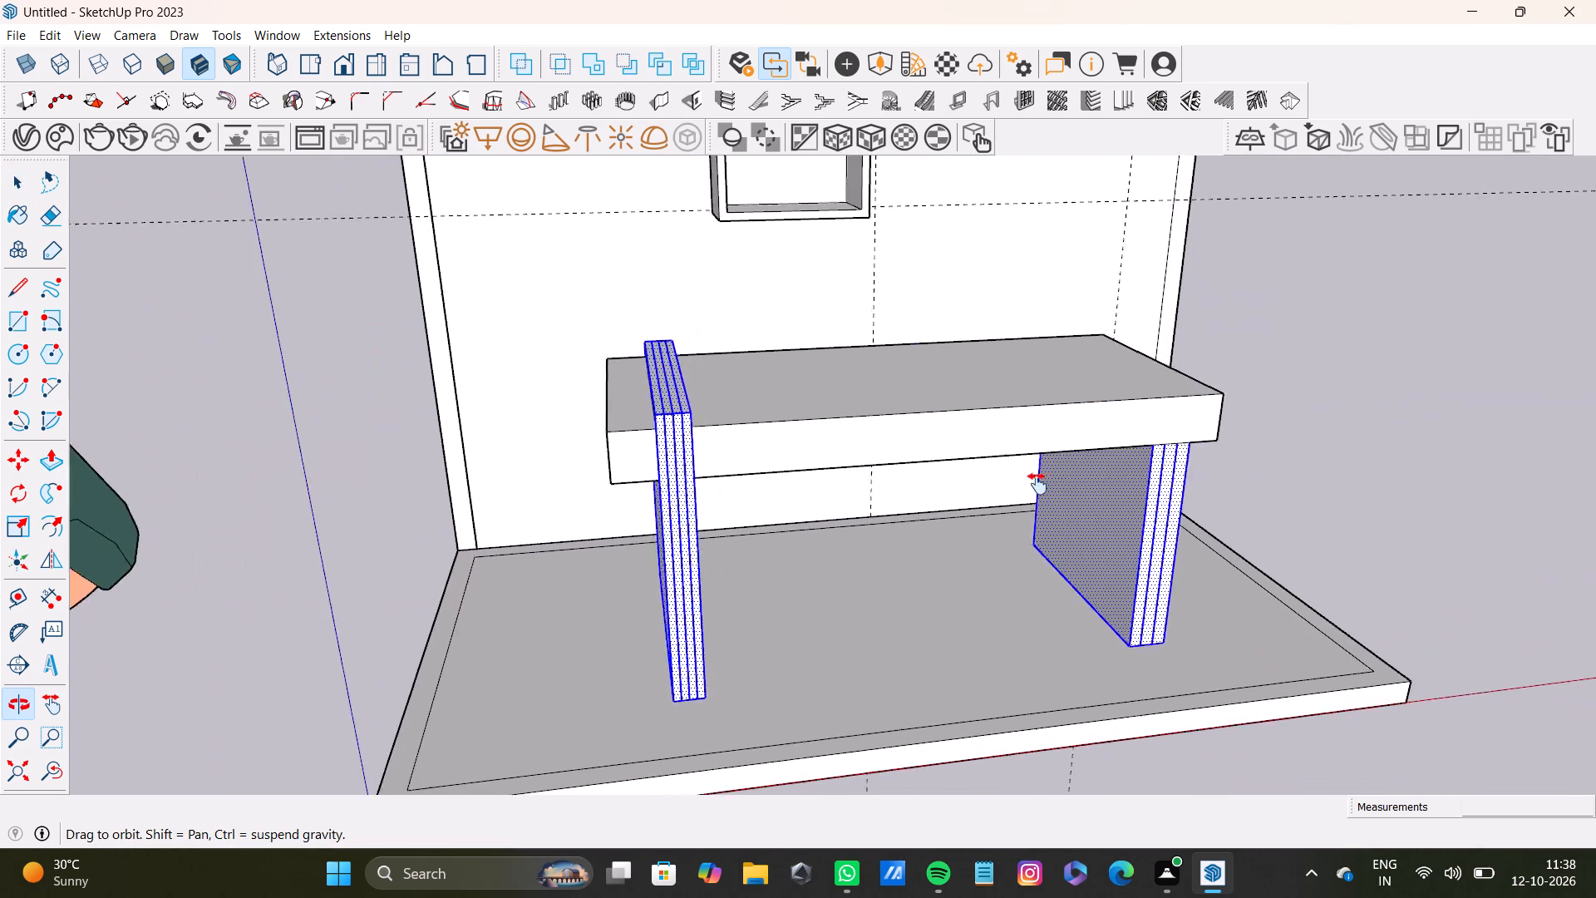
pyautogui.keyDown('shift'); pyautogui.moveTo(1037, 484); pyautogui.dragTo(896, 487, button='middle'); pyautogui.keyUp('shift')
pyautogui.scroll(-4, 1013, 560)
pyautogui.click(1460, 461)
# Select the inner side face, all front strips and all top strips of the table's protruding side board.
pyautogui.scroll(5, 835, 560)
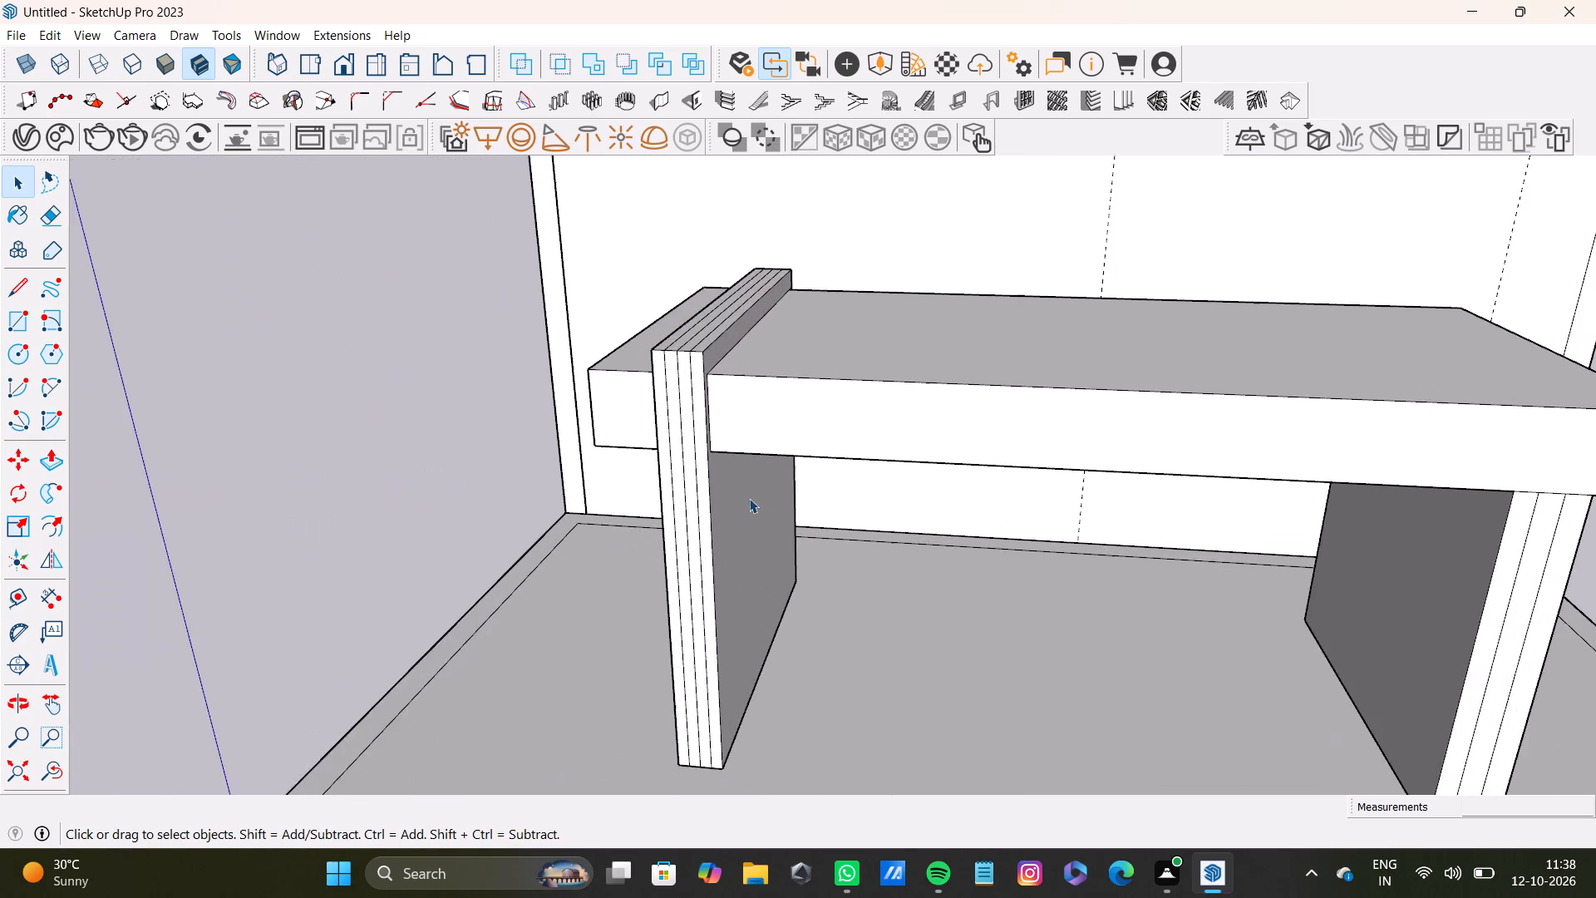
pyautogui.scroll(5, 749, 498)
pyautogui.keyDown('shift'); pyautogui.doubleClick(746, 531); pyautogui.keyUp('shift')
pyautogui.keyDown('shift'); pyautogui.doubleClick(712, 530); pyautogui.keyUp('shift')
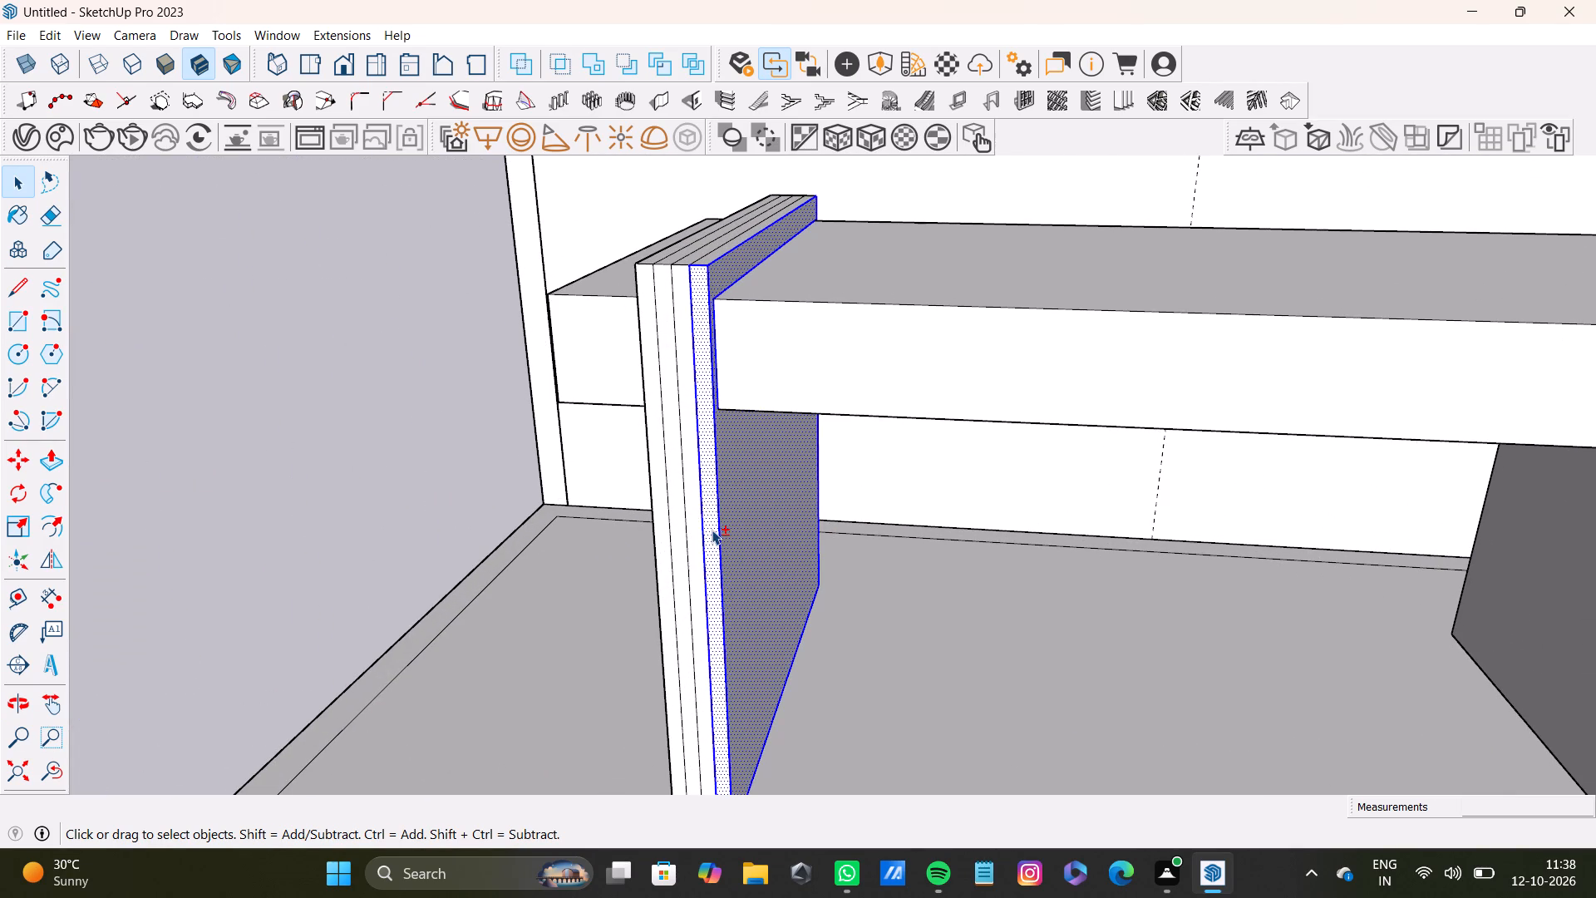
pyautogui.keyDown('shift'); pyautogui.doubleClick(690, 422); pyautogui.keyUp('shift')
pyautogui.keyDown('shift'); pyautogui.doubleClick(666, 420); pyautogui.keyUp('shift')
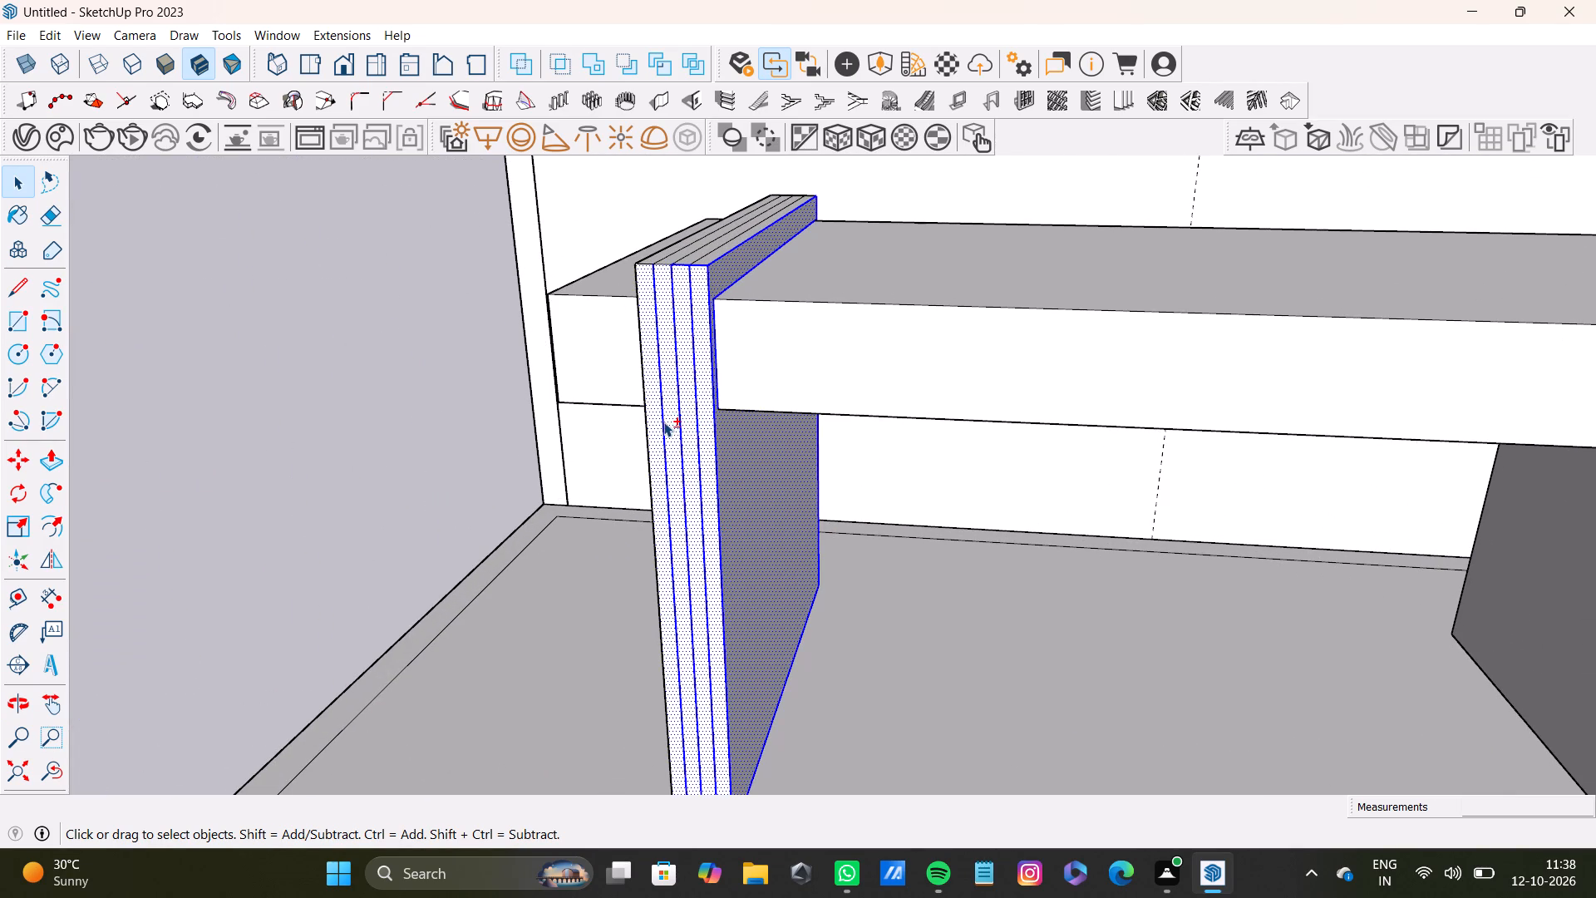
pyautogui.moveTo(715, 268); pyautogui.dragTo(683, 396, button='middle')
pyautogui.scroll(4, 662, 344)
pyautogui.keyDown('shift'); pyautogui.doubleClick(630, 384); pyautogui.keyUp('shift')
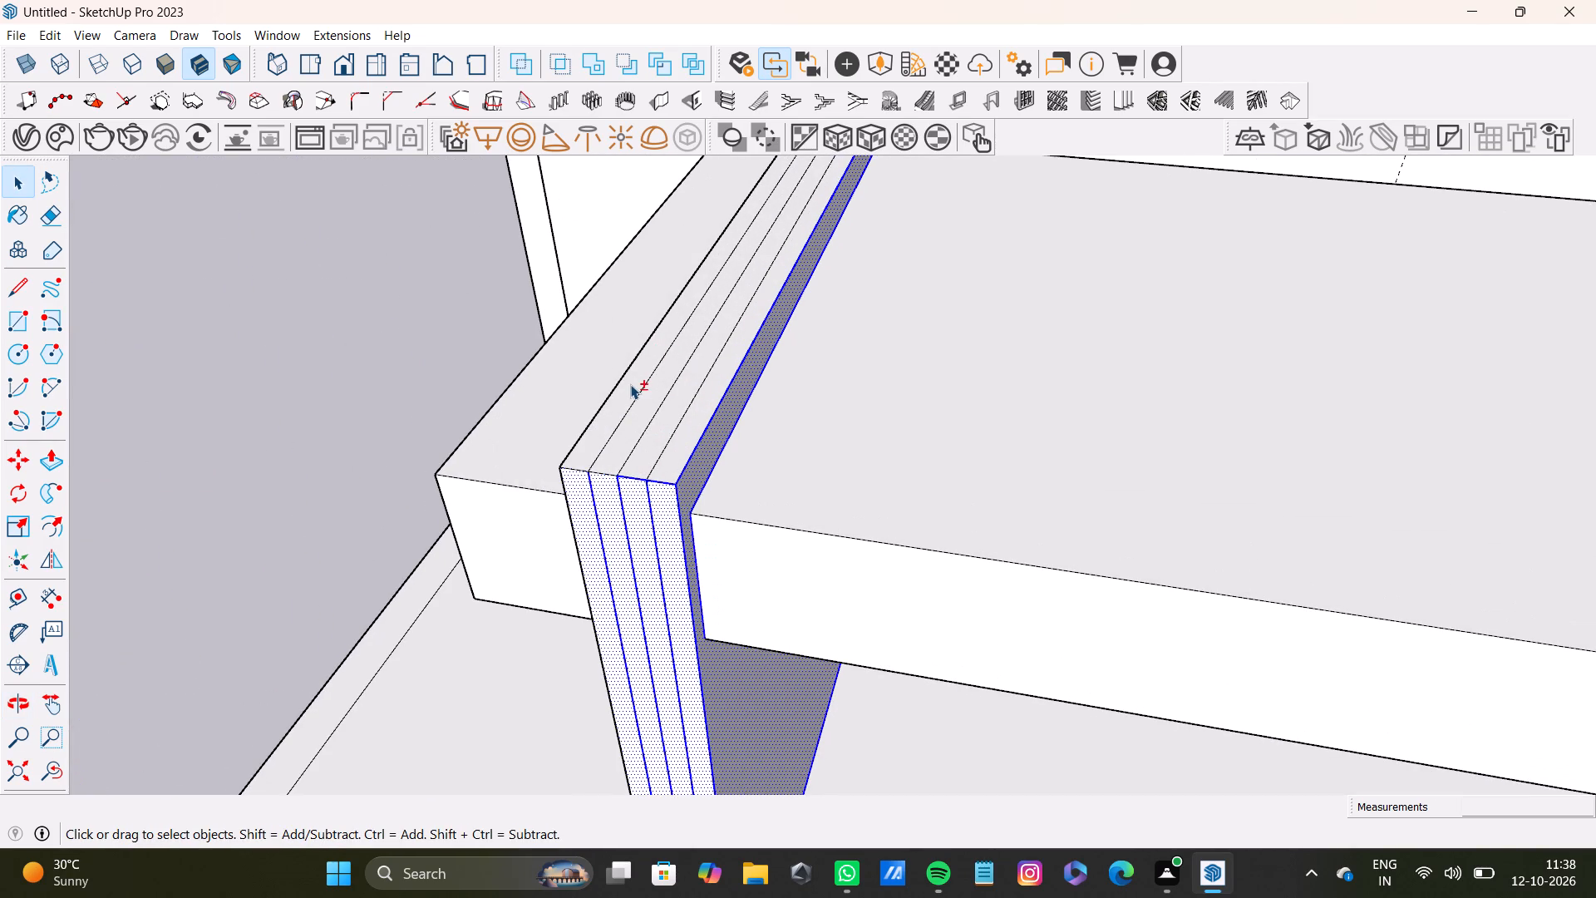
pyautogui.keyDown('shift'); pyautogui.doubleClick(646, 392); pyautogui.keyUp('shift')
pyautogui.keyDown('shift'); pyautogui.doubleClick(672, 403); pyautogui.keyUp('shift')
pyautogui.keyDown('shift'); pyautogui.click(705, 417); pyautogui.keyUp('shift')
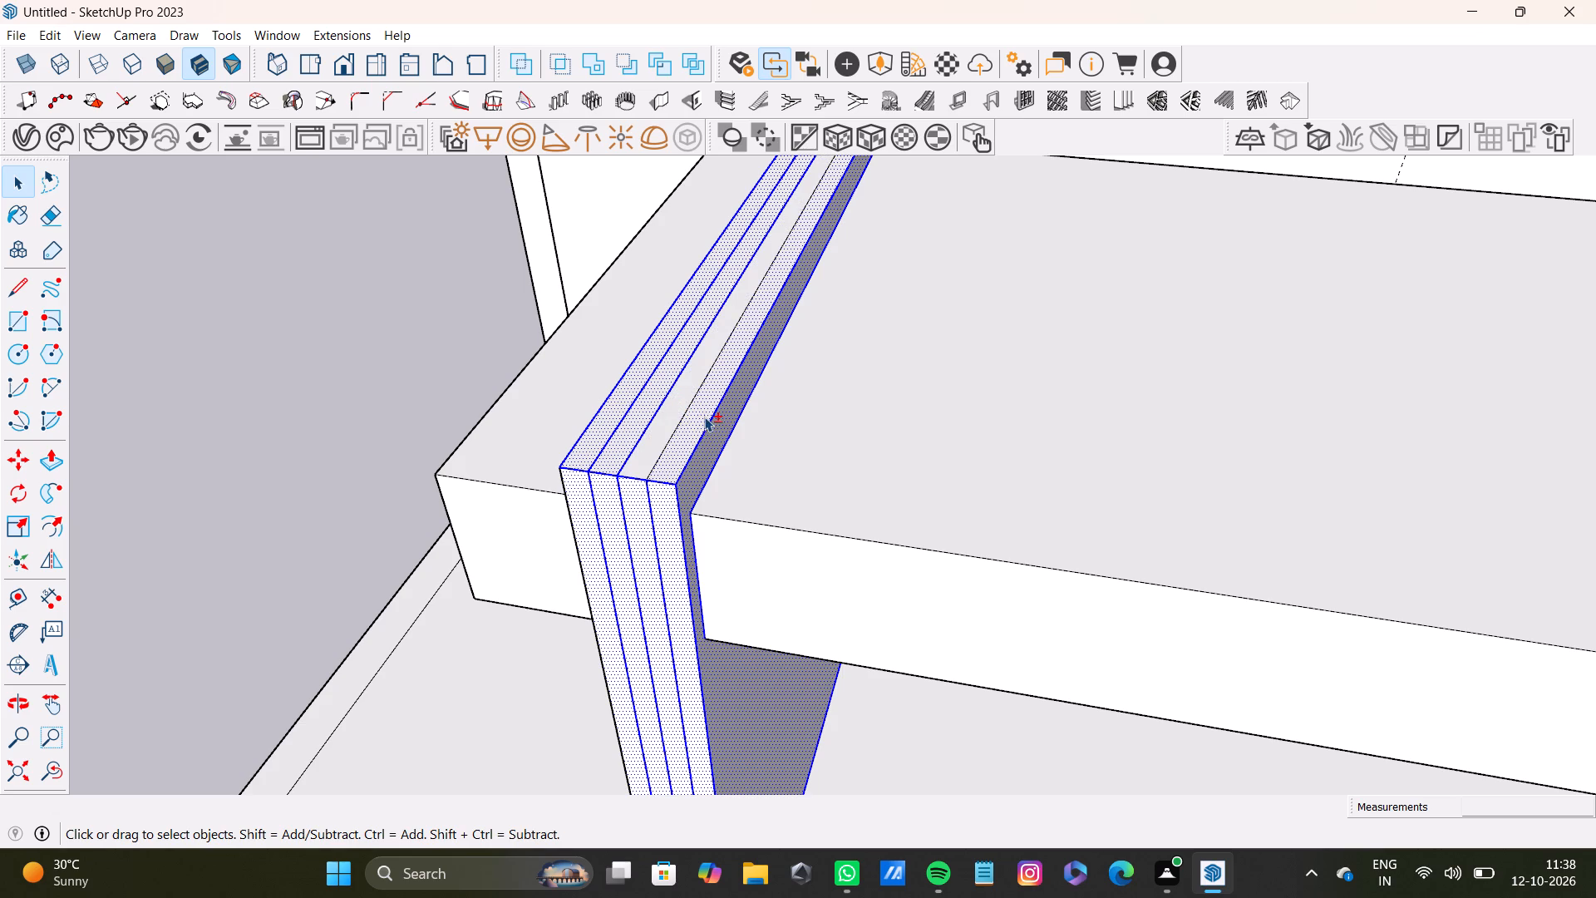
pyautogui.keyDown('shift'); pyautogui.doubleClick(677, 409); pyautogui.keyUp('shift')
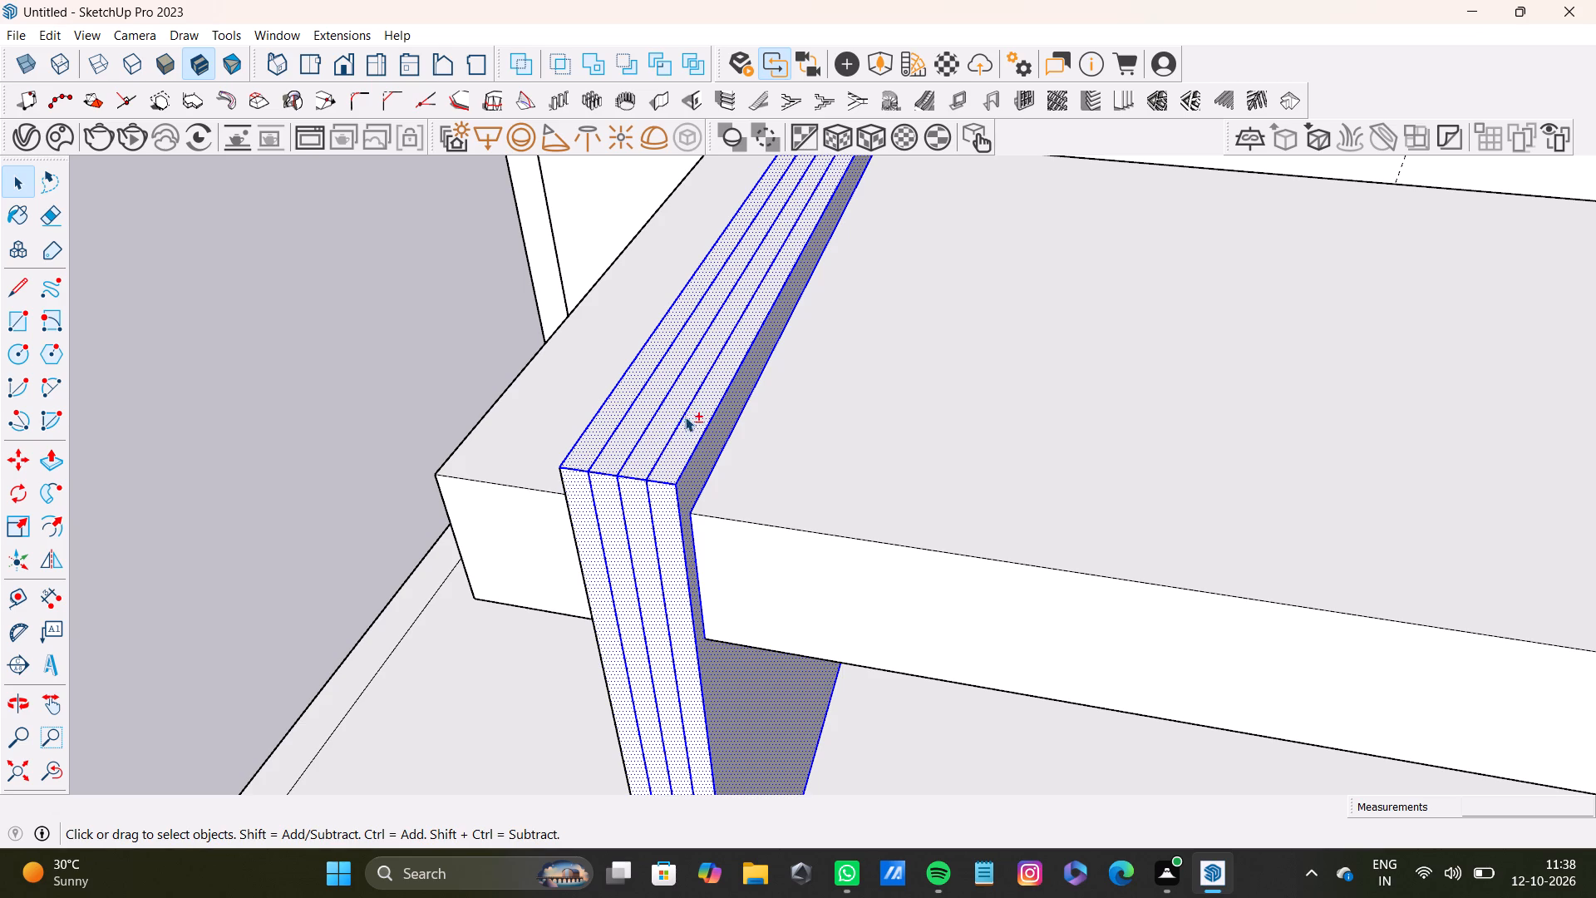
# Add the four rear strips of the protruding side board to the selection.
pyautogui.keyDown('shift'); pyautogui.scroll(-10, 700, 415); pyautogui.keyUp('shift')
pyautogui.keyDown('shift'); pyautogui.moveTo(741, 412); pyautogui.dragTo(318, 402, button='middle'); pyautogui.keyUp('shift')
pyautogui.moveTo(958, 343); pyautogui.dragTo(738, 358, button='middle')
pyautogui.scroll(15, 876, 323)
pyautogui.keyDown('shift'); pyautogui.doubleClick(1028, 350); pyautogui.keyUp('shift')
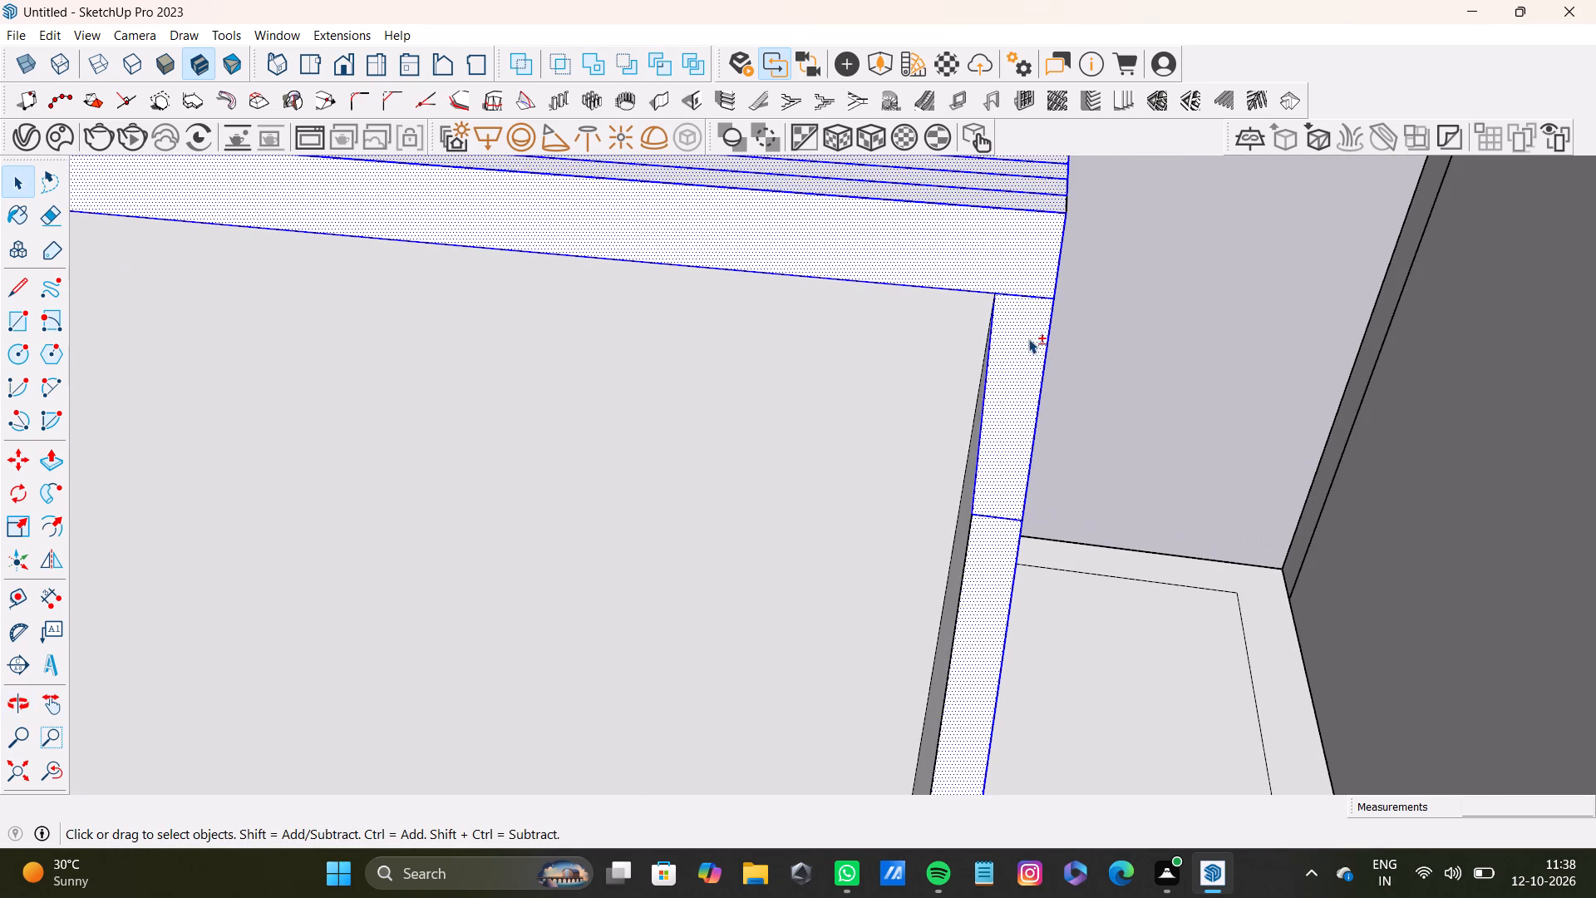
pyautogui.keyDown('shift'); pyautogui.scroll(-5, 1029, 338); pyautogui.keyUp('shift')
pyautogui.moveTo(977, 387); pyautogui.dragTo(651, 516, button='middle')
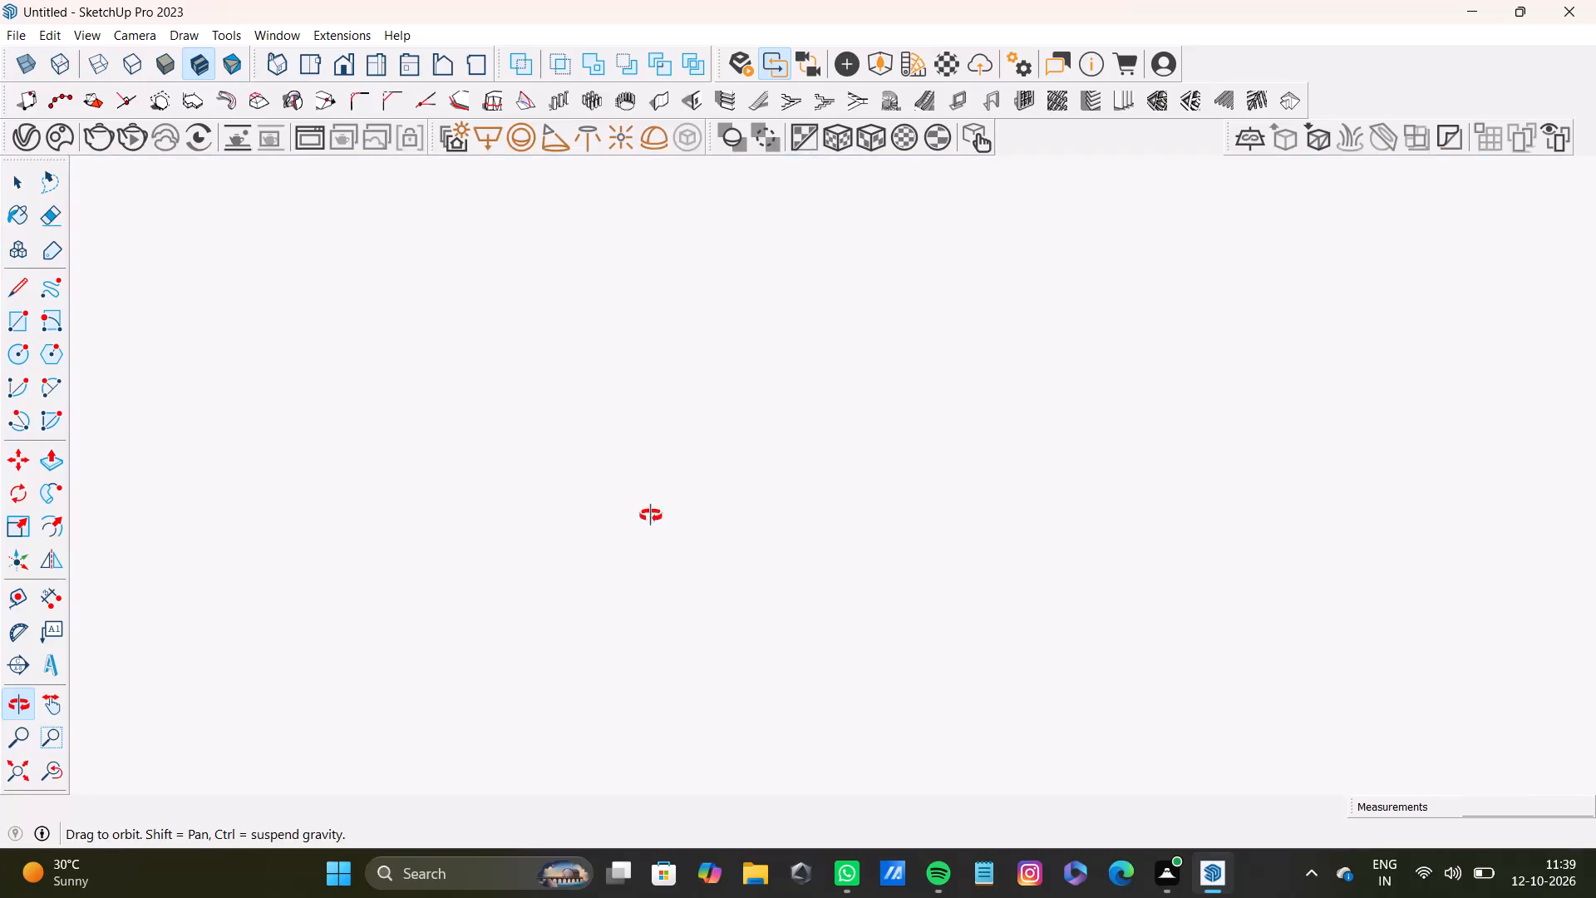
pyautogui.moveTo(651, 516); pyautogui.dragTo(326, 541, button='middle')
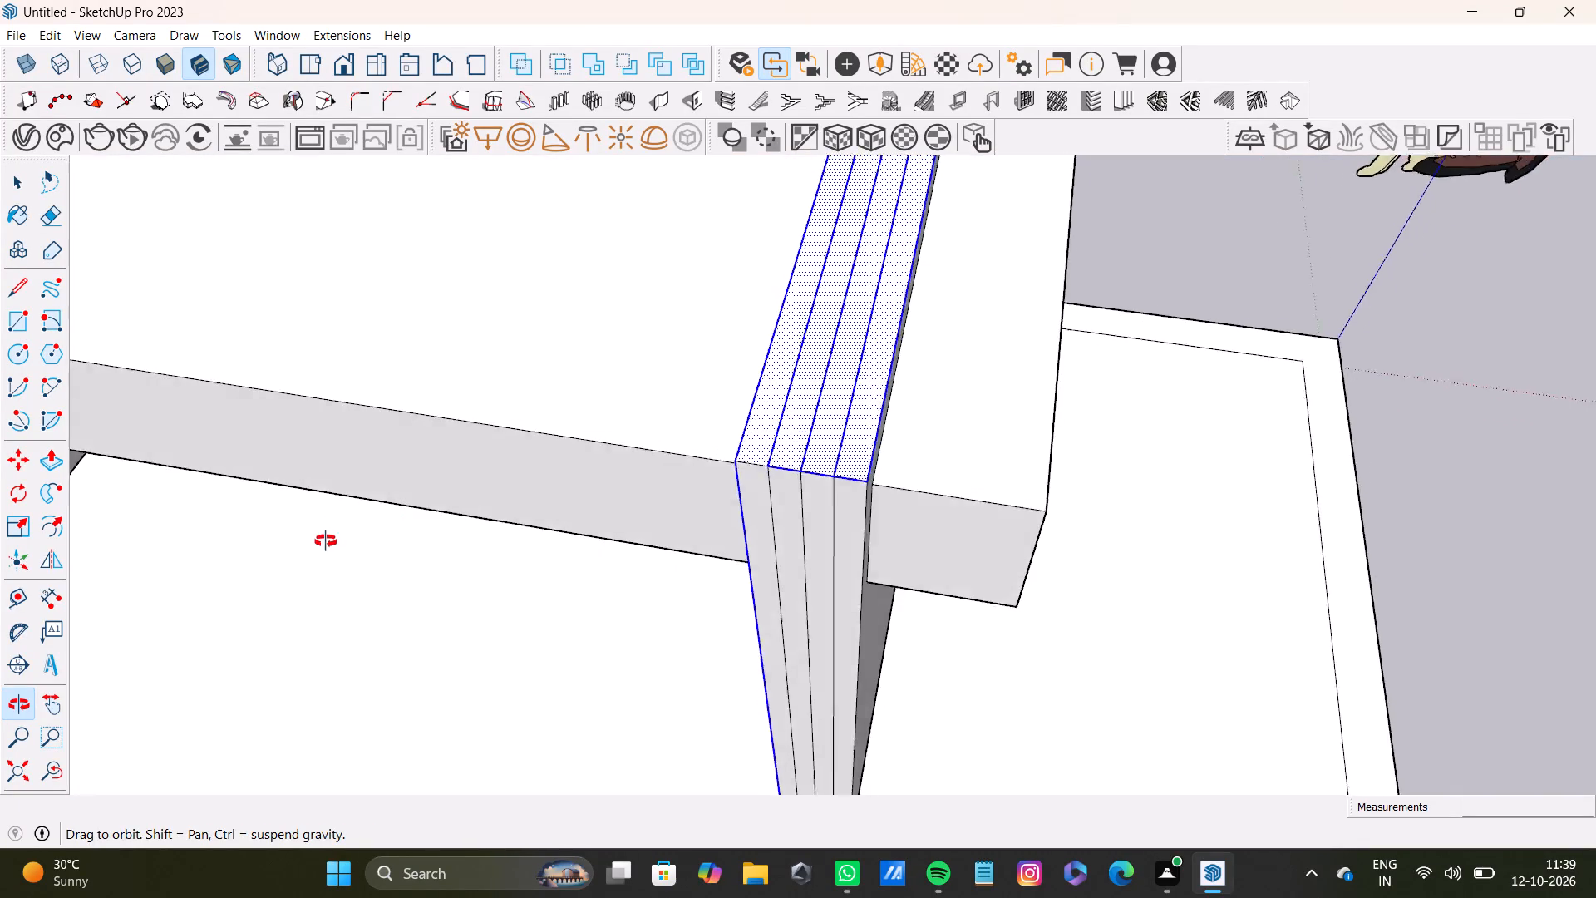
pyautogui.moveTo(326, 541); pyautogui.dragTo(336, 528, button='middle')
pyautogui.keyDown('shift'); pyautogui.scroll(6, 787, 519); pyautogui.keyUp('shift')
pyautogui.keyDown('shift'); pyautogui.doubleClick(730, 466); pyautogui.keyUp('shift')
pyautogui.keyDown('shift'); pyautogui.doubleClick(778, 455); pyautogui.keyUp('shift')
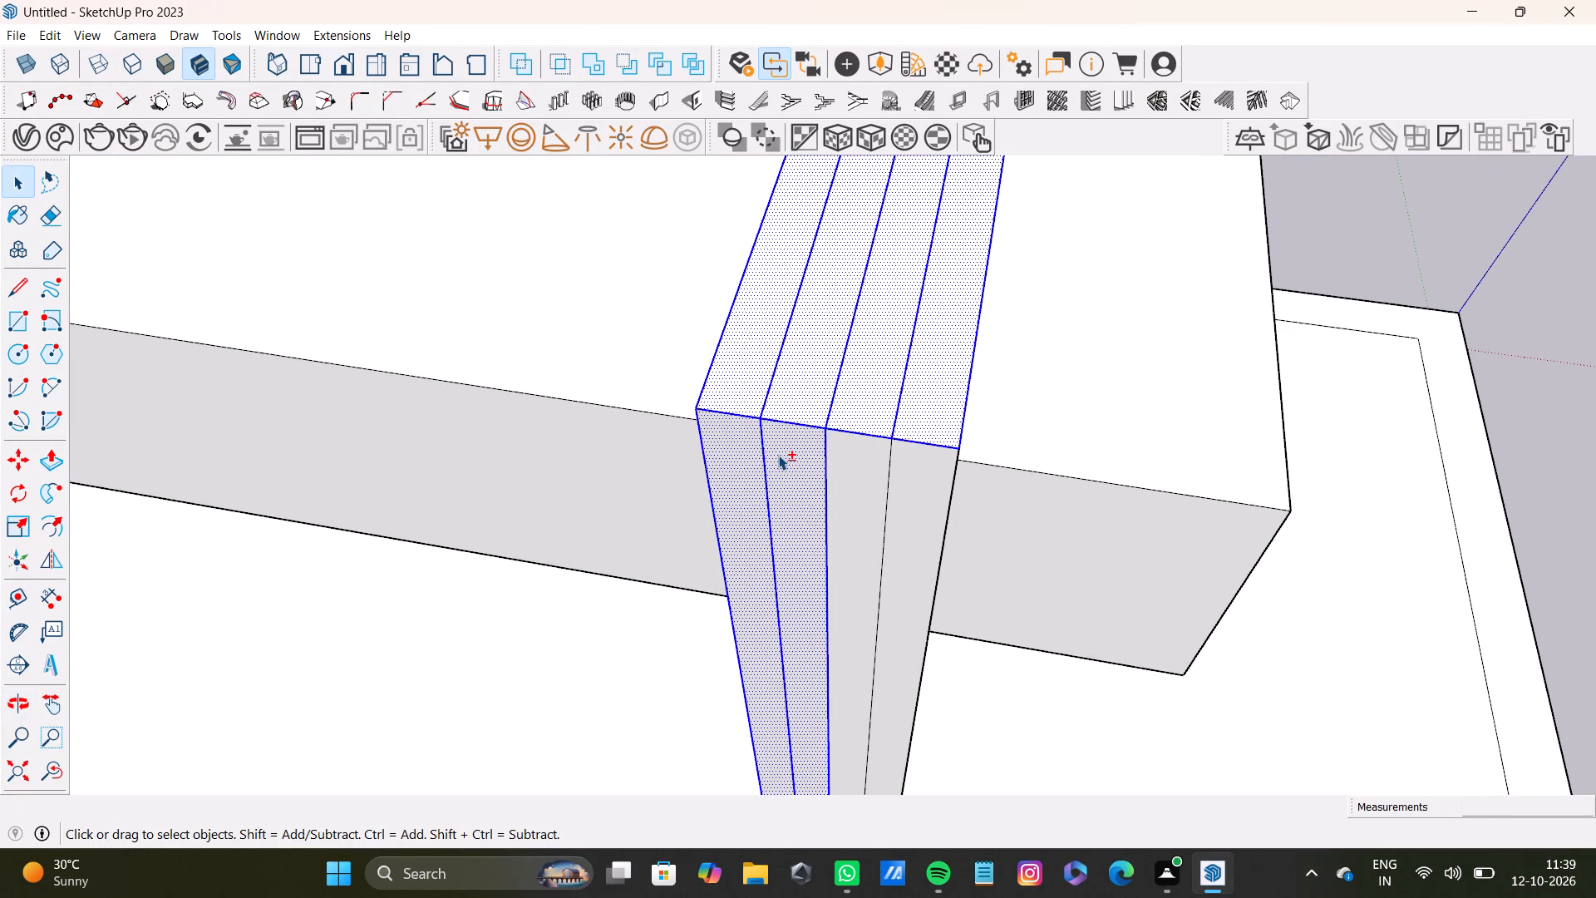
pyautogui.keyDown('shift'); pyautogui.doubleClick(860, 471); pyautogui.keyUp('shift')
pyautogui.keyDown('shift'); pyautogui.doubleClick(923, 488); pyautogui.keyUp('shift')
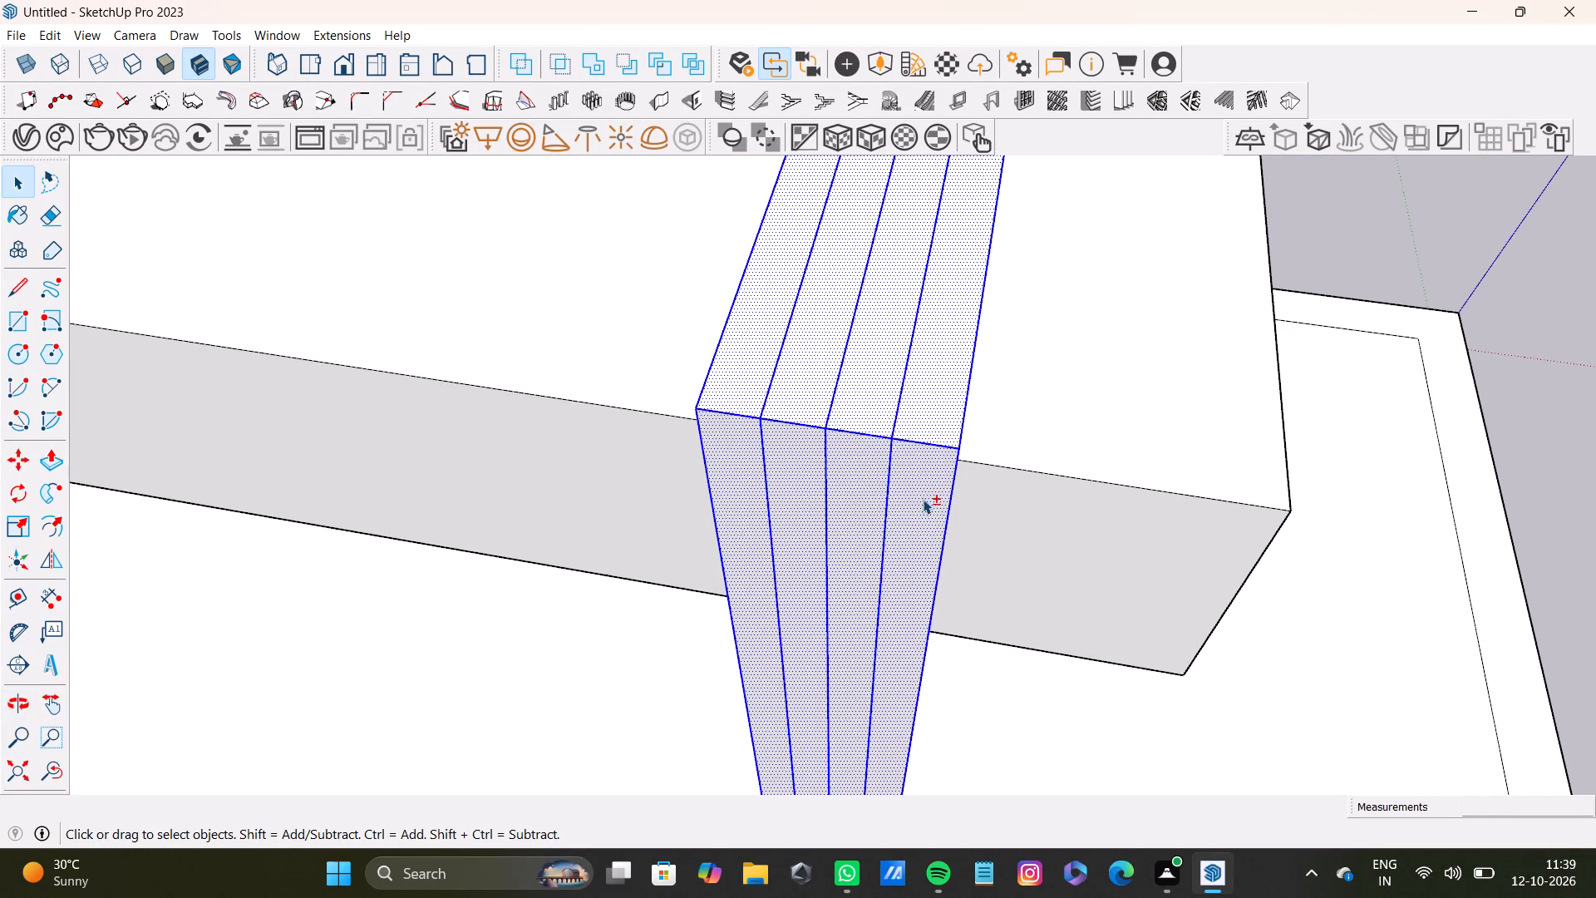
# Add the outer side face of the protruding side board, around the tabletop overhang, to the selection.
pyautogui.scroll(-7, 953, 549)
pyautogui.moveTo(995, 651); pyautogui.dragTo(615, 611, button='middle')
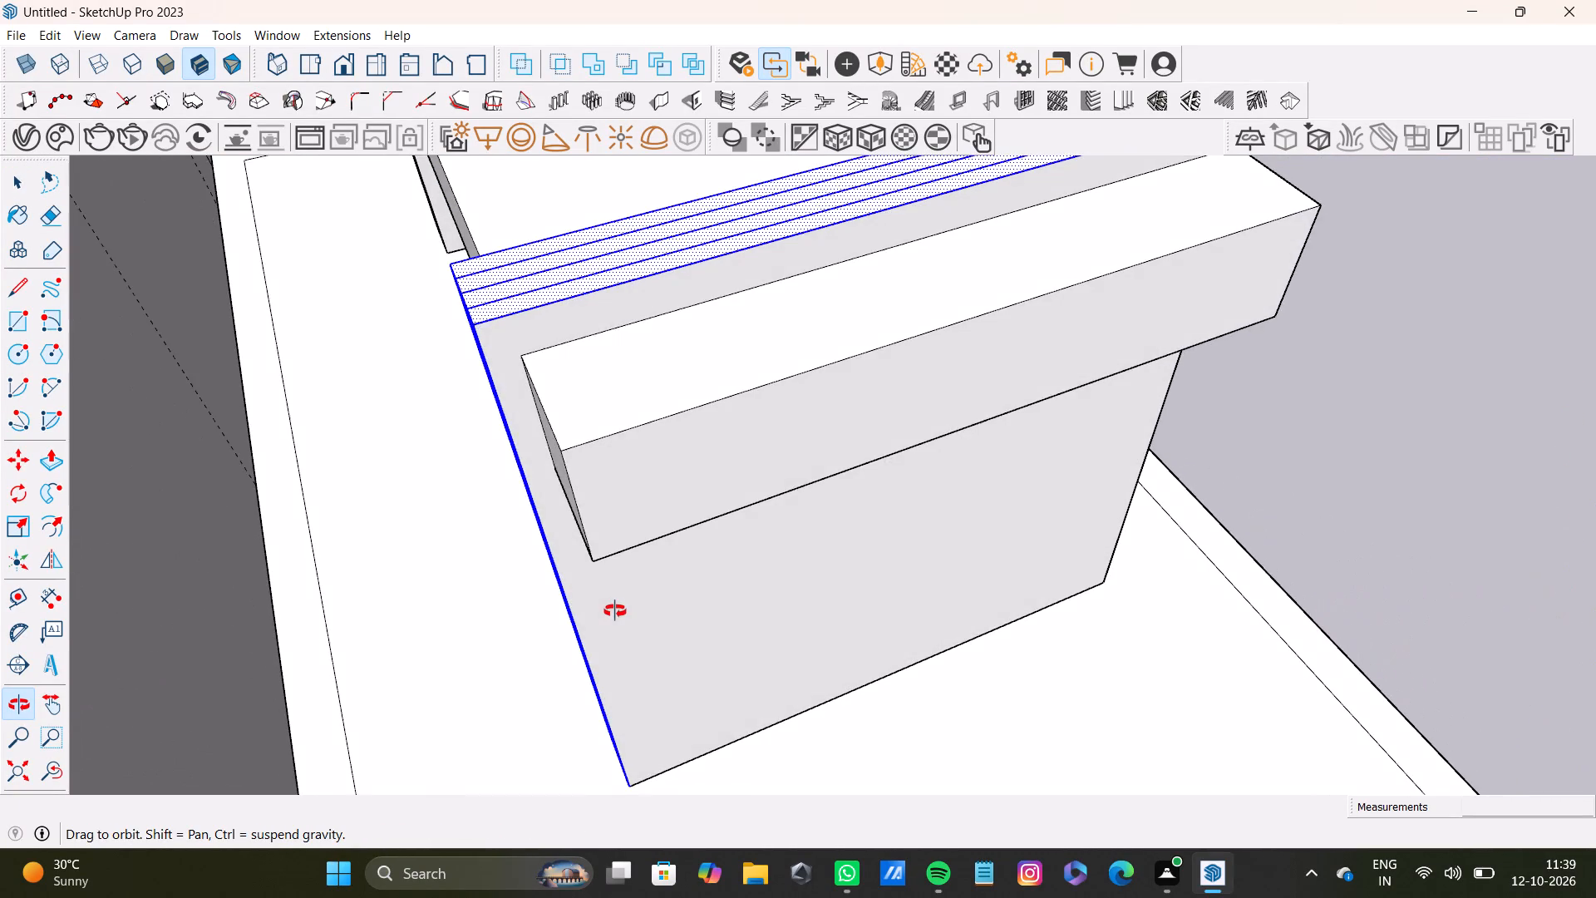
pyautogui.moveTo(615, 611); pyautogui.dragTo(613, 614, button='middle')
pyautogui.keyDown('shift'); pyautogui.doubleClick(525, 327); pyautogui.keyUp('shift')
pyautogui.keyDown('shift'); pyautogui.scroll(-2, 725, 508); pyautogui.keyUp('shift')
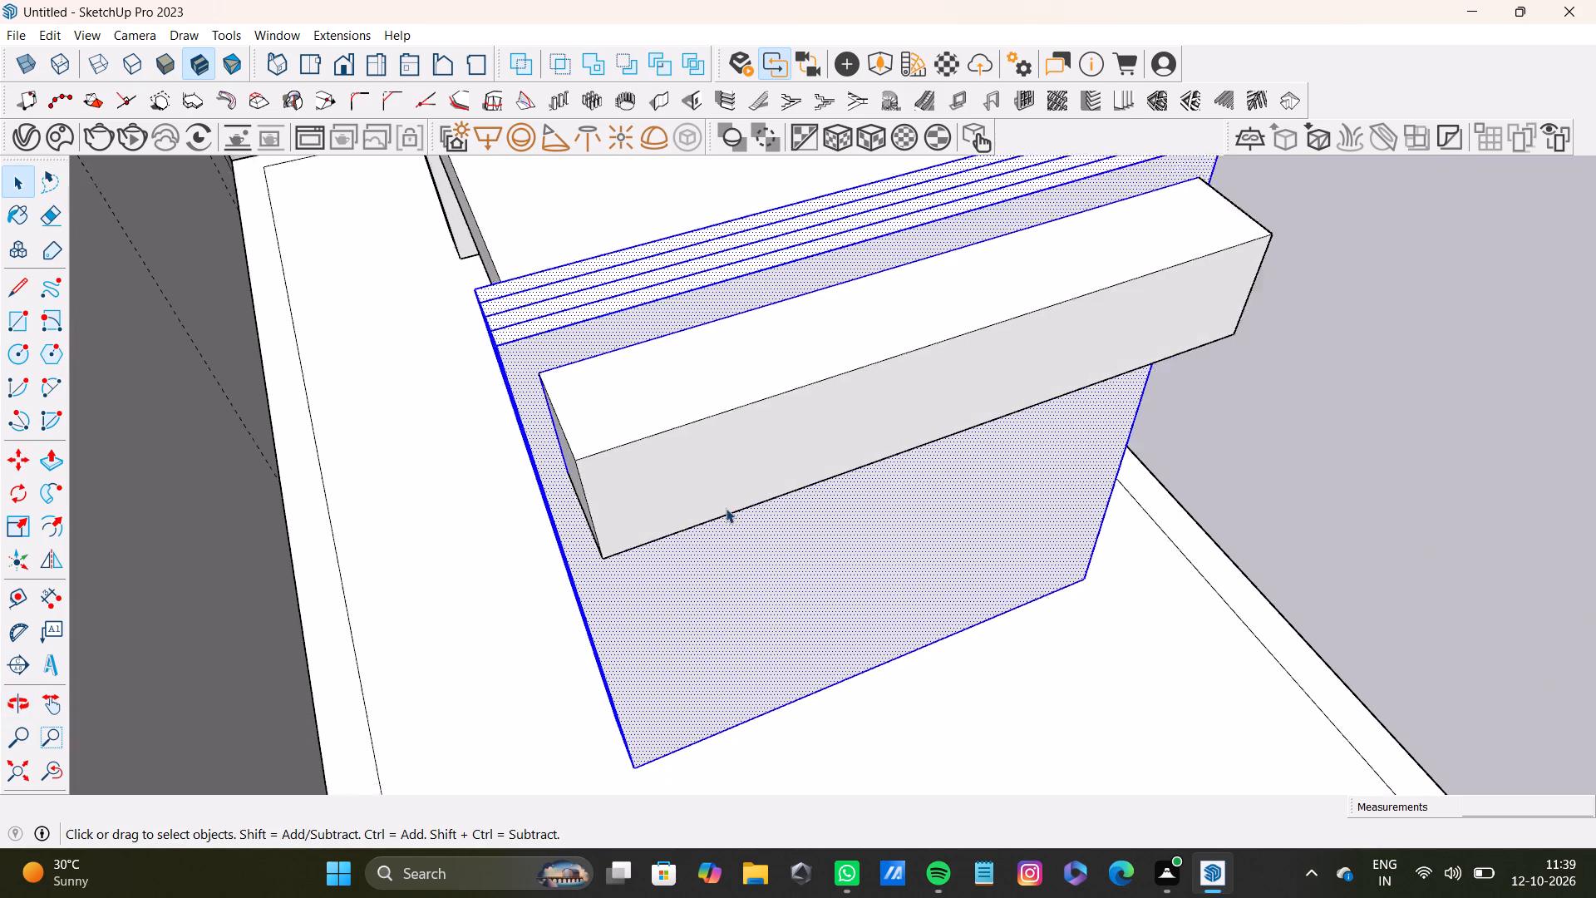
pyautogui.keyDown('shift'); pyautogui.scroll(-2, 726, 508); pyautogui.keyUp('shift')
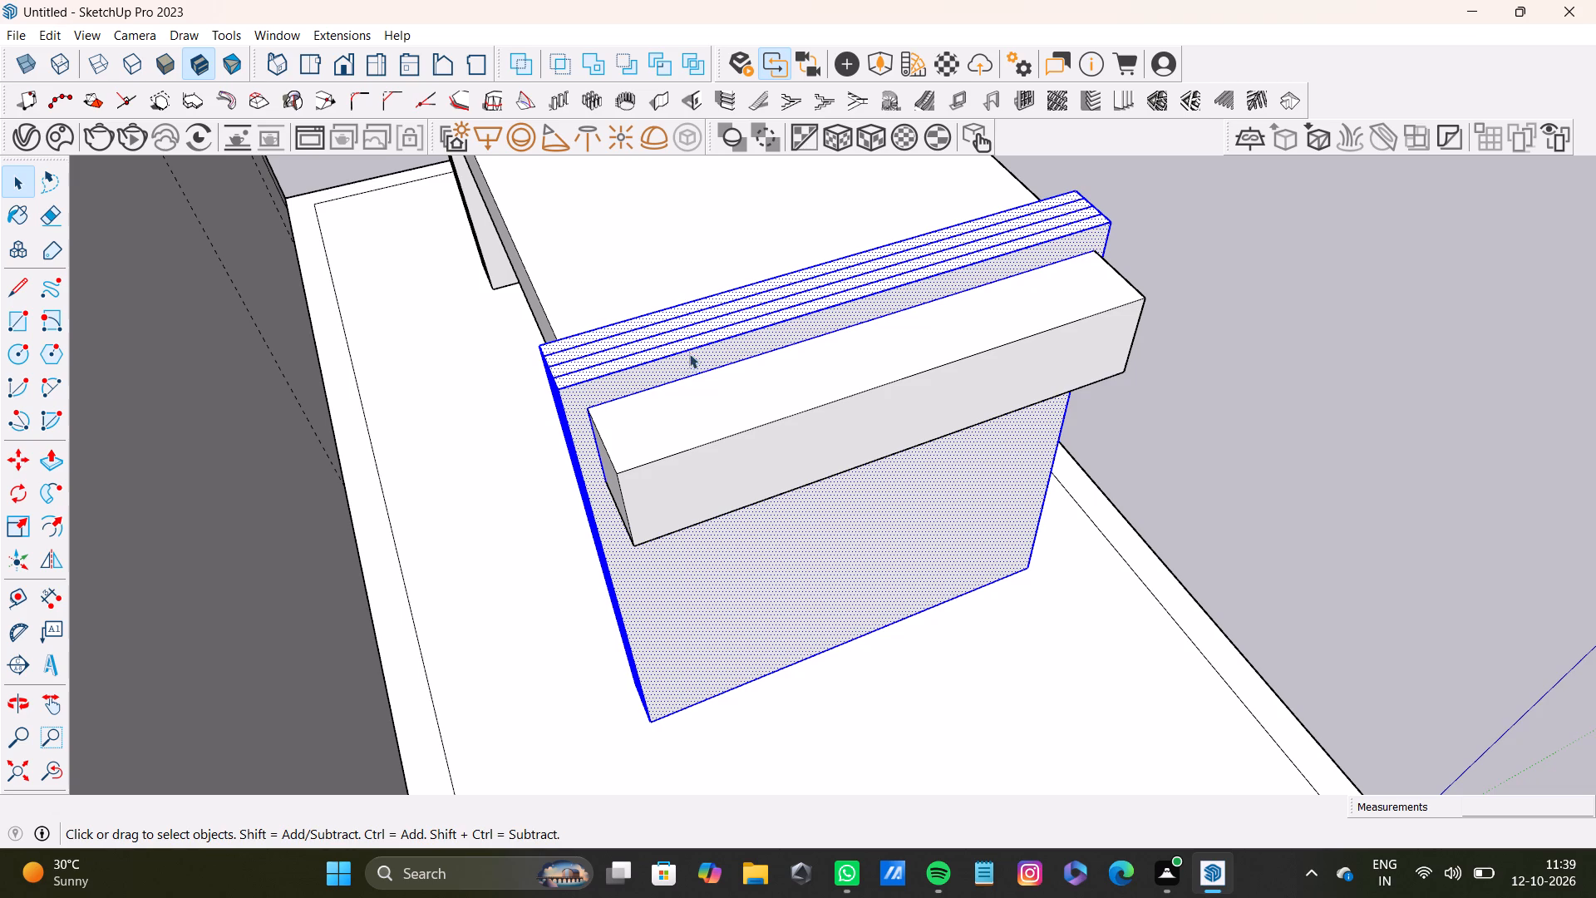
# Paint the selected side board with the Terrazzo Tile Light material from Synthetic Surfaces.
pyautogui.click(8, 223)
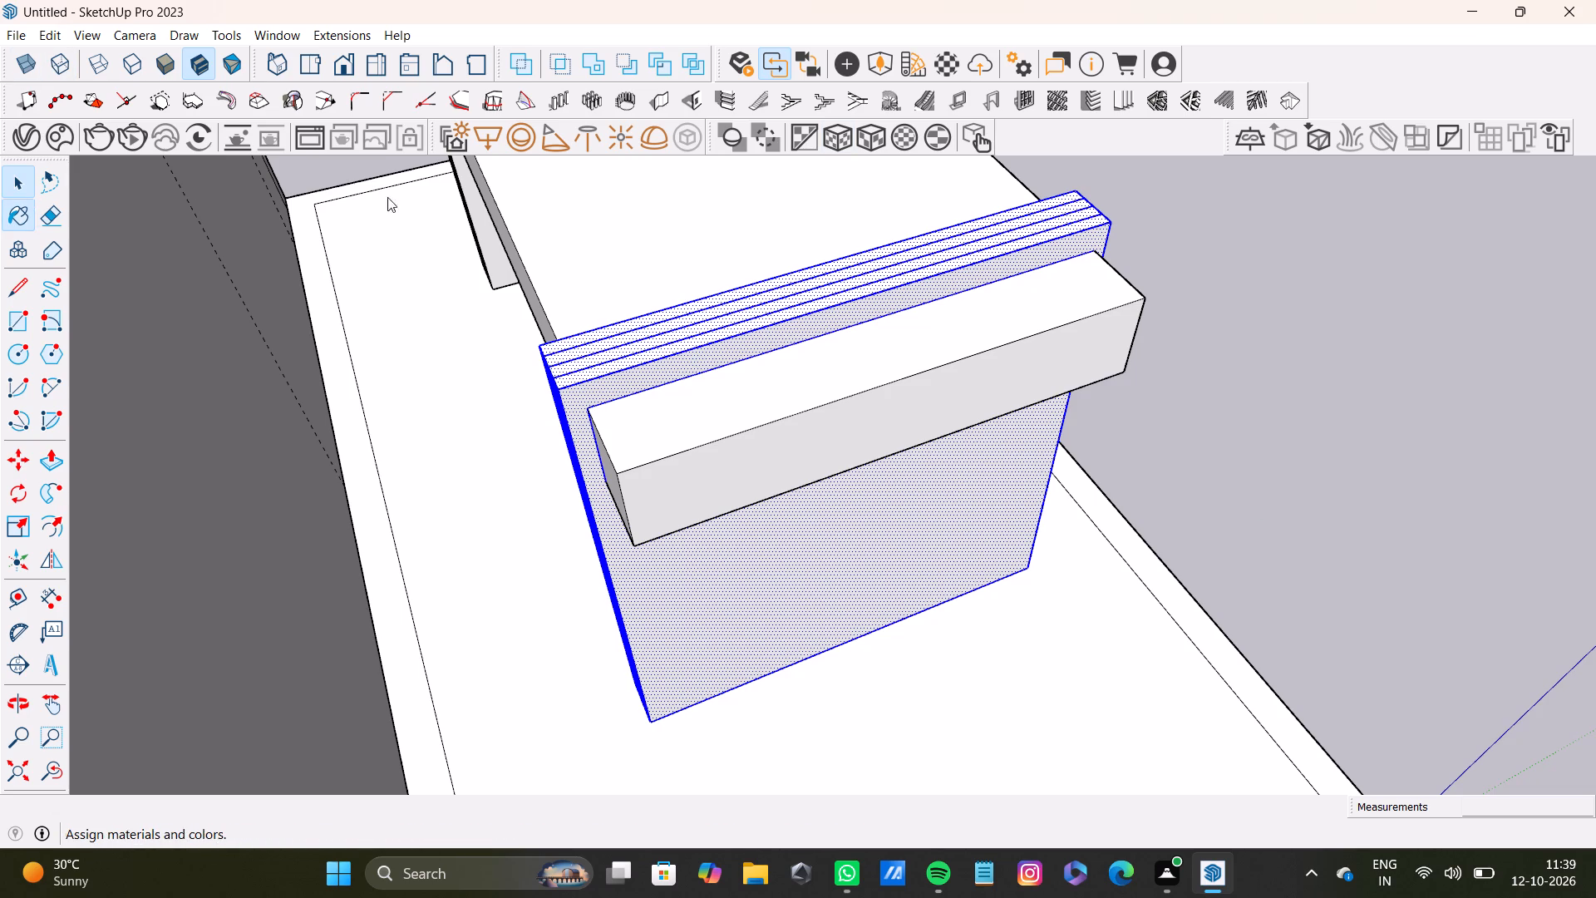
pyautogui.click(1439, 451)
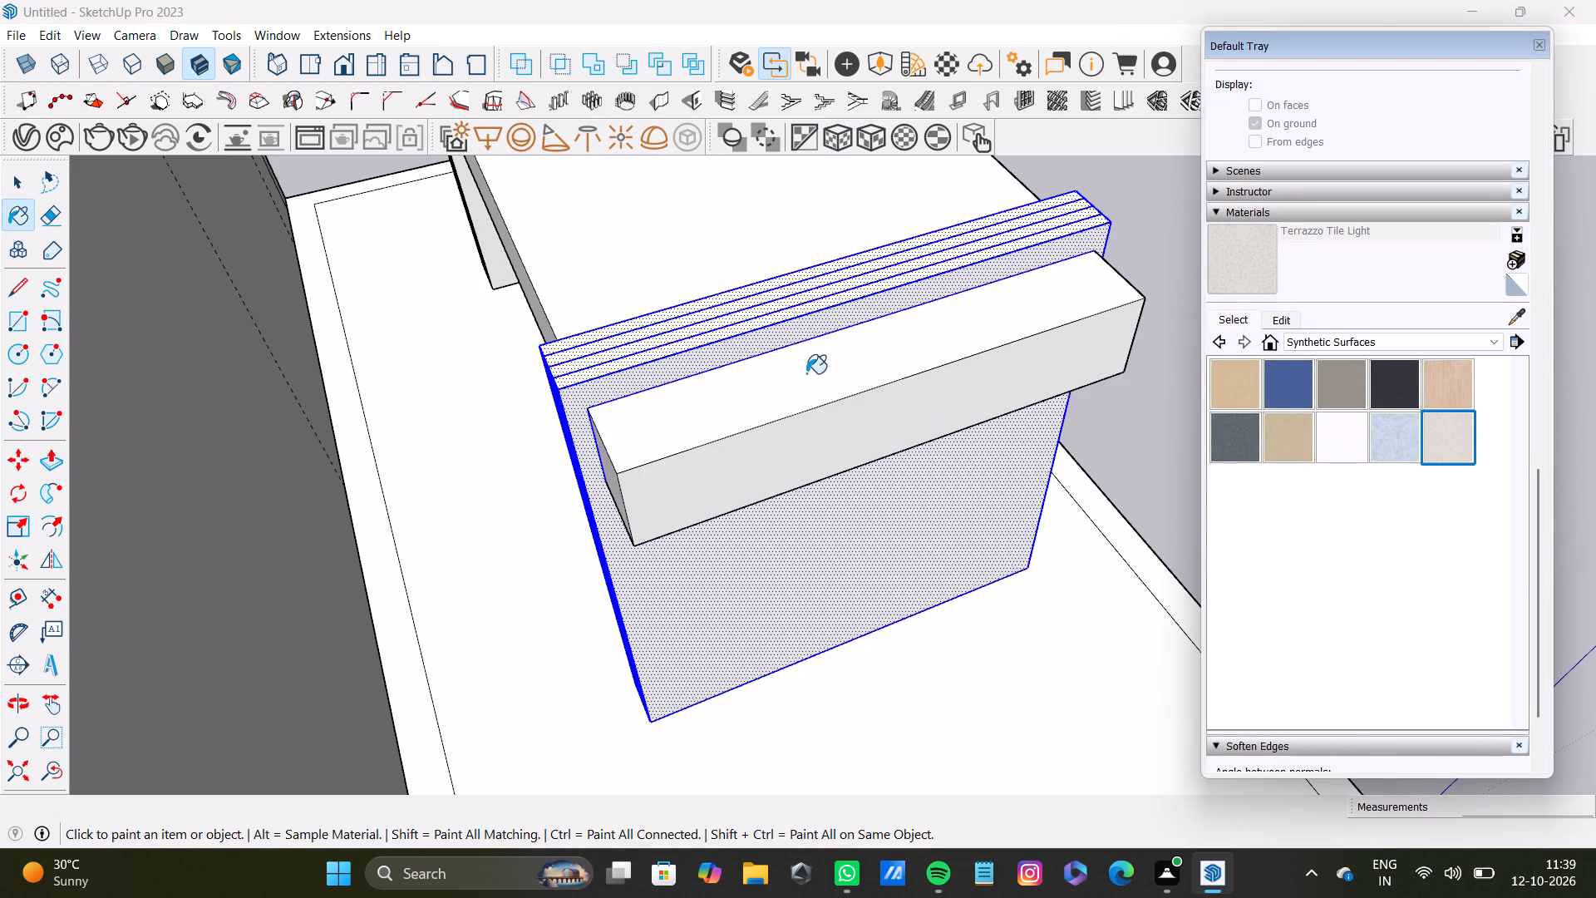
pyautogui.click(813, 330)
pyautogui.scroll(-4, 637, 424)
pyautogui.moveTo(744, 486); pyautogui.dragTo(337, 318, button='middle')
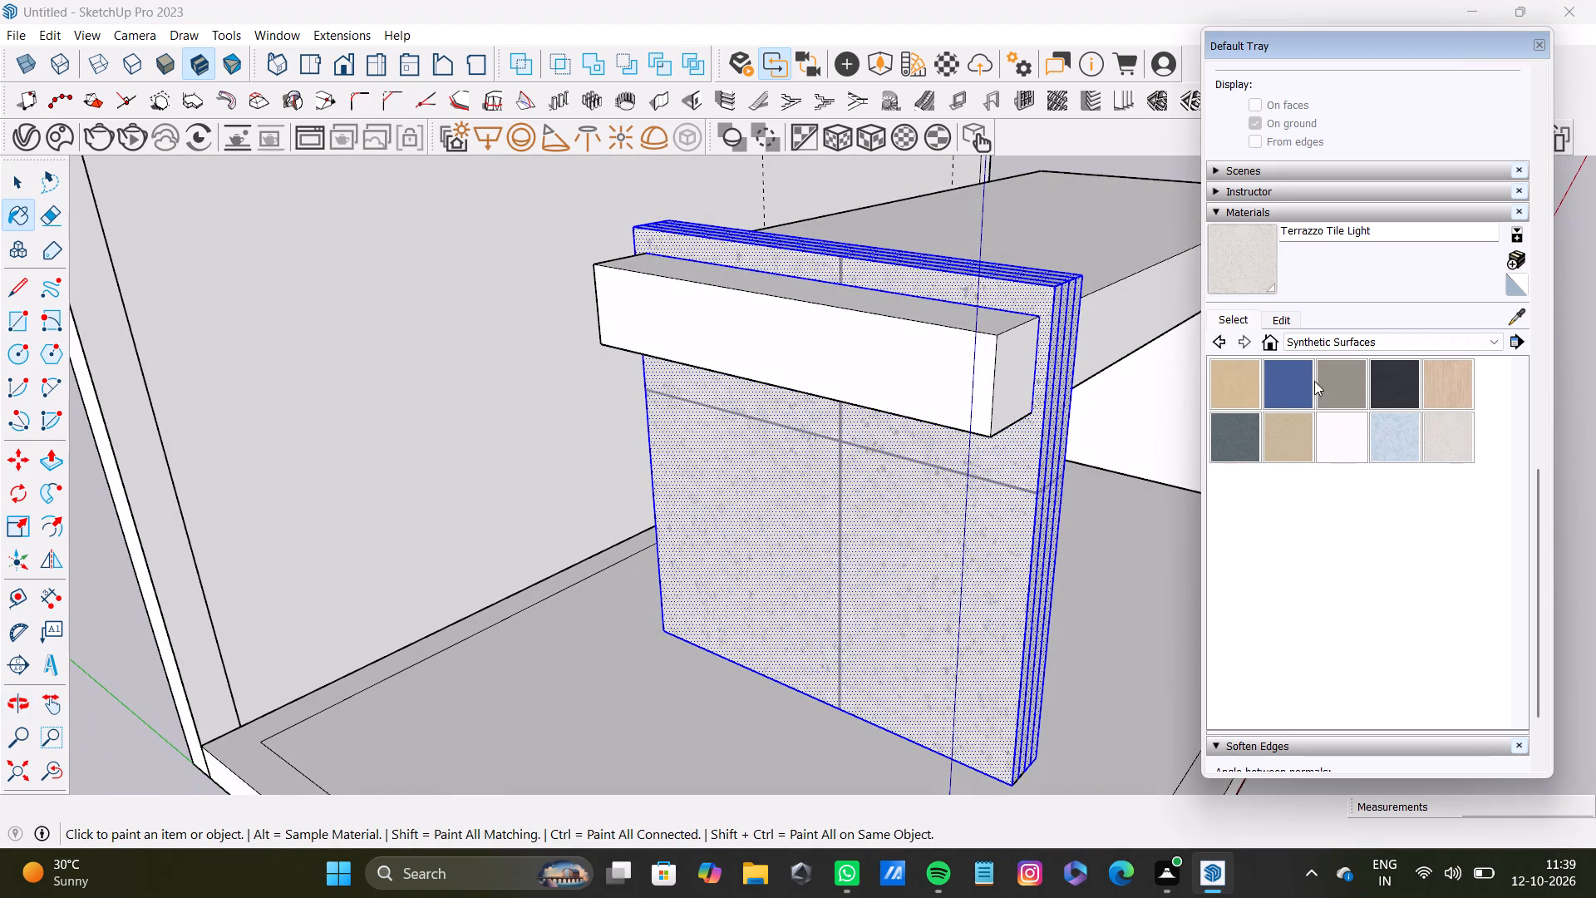
# Repaint the selected side board with the Formica Graystone material from Synthetic Surfaces.
pyautogui.click(1316, 387)
pyautogui.click(988, 518)
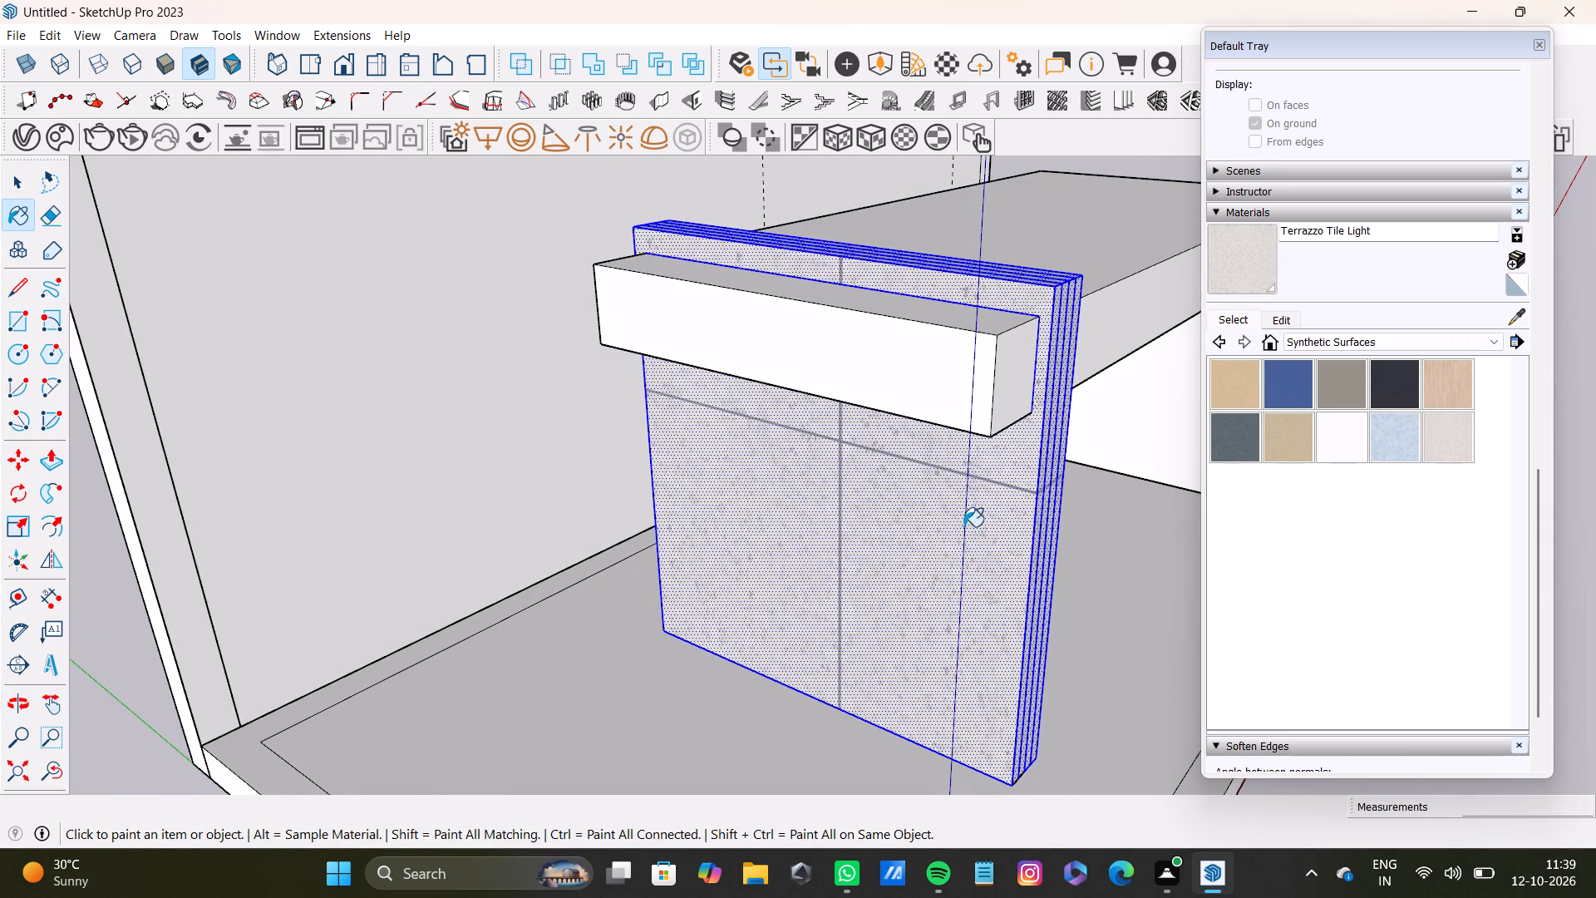
pyautogui.click(997, 495)
pyautogui.click(1351, 382)
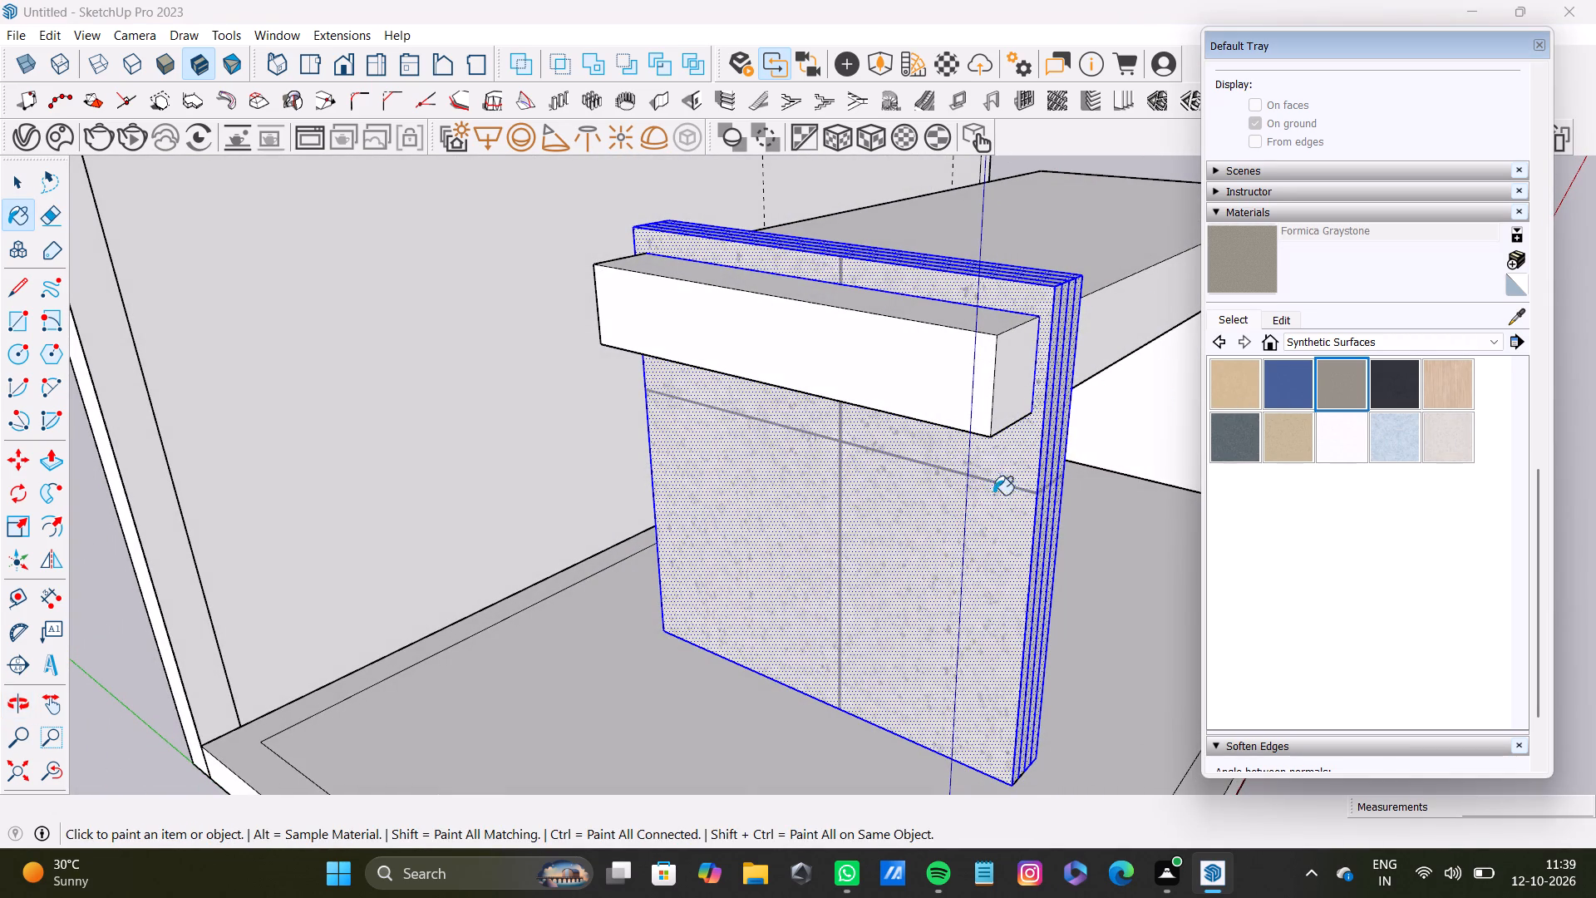
pyautogui.click(990, 496)
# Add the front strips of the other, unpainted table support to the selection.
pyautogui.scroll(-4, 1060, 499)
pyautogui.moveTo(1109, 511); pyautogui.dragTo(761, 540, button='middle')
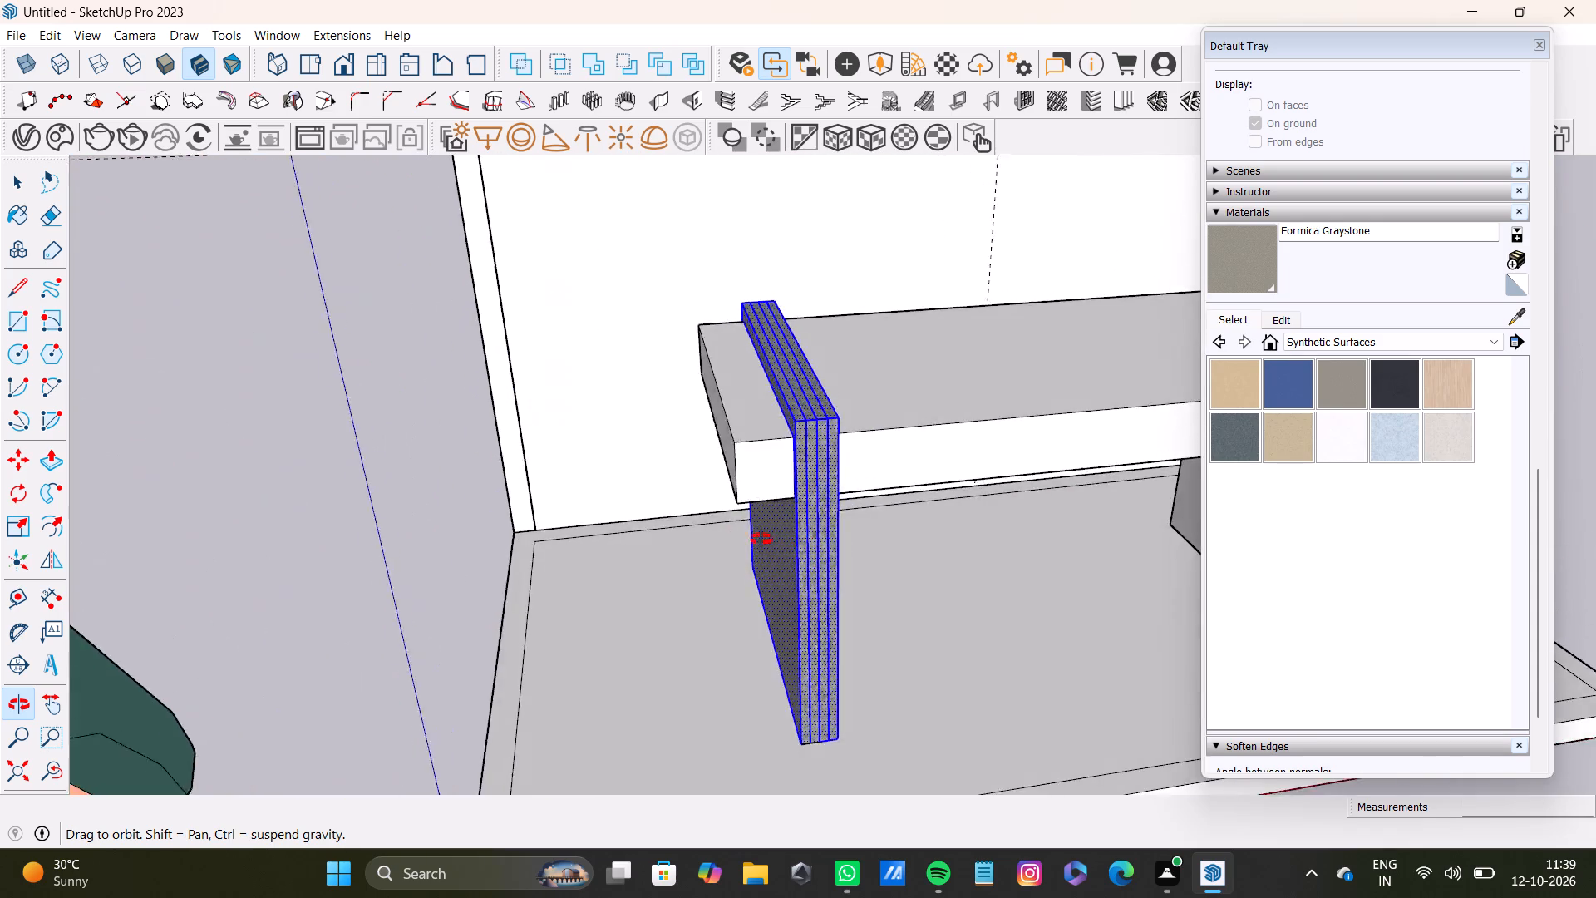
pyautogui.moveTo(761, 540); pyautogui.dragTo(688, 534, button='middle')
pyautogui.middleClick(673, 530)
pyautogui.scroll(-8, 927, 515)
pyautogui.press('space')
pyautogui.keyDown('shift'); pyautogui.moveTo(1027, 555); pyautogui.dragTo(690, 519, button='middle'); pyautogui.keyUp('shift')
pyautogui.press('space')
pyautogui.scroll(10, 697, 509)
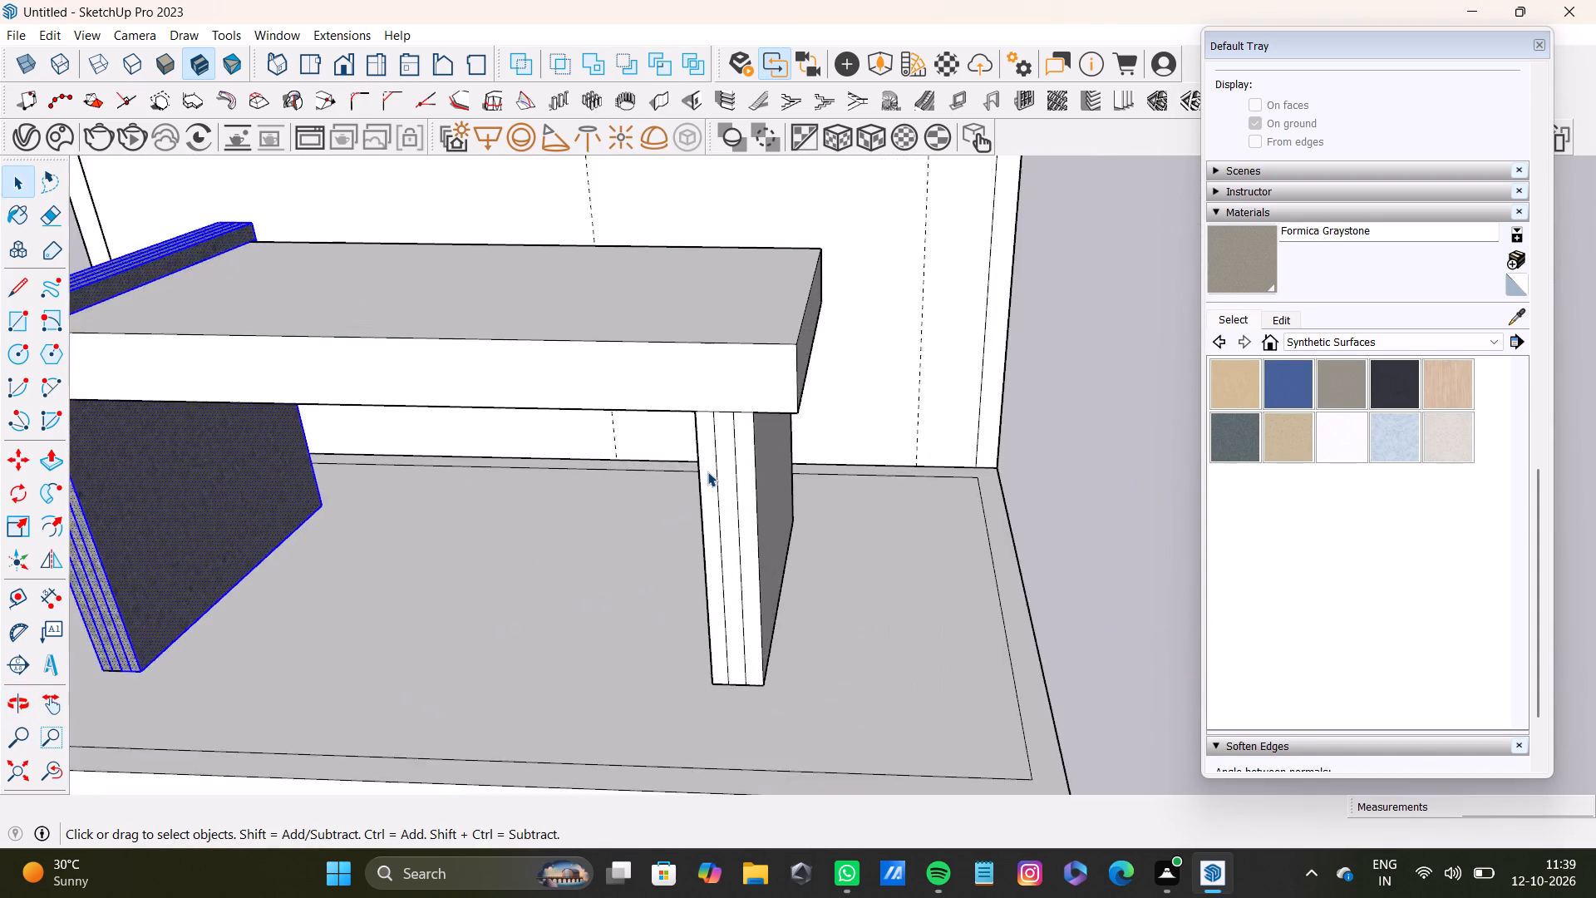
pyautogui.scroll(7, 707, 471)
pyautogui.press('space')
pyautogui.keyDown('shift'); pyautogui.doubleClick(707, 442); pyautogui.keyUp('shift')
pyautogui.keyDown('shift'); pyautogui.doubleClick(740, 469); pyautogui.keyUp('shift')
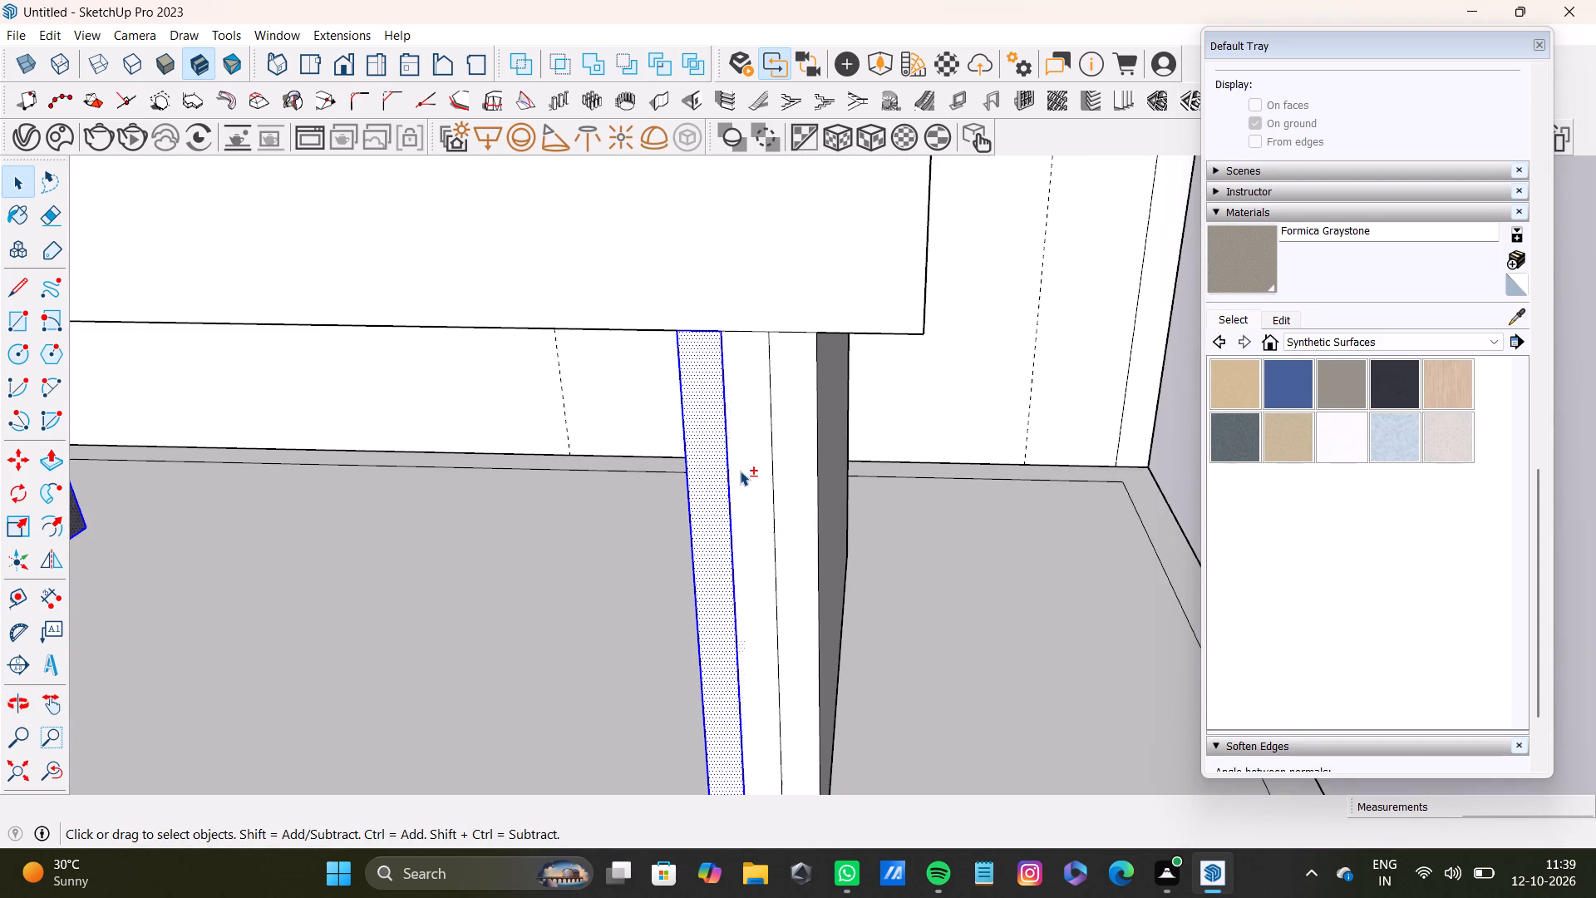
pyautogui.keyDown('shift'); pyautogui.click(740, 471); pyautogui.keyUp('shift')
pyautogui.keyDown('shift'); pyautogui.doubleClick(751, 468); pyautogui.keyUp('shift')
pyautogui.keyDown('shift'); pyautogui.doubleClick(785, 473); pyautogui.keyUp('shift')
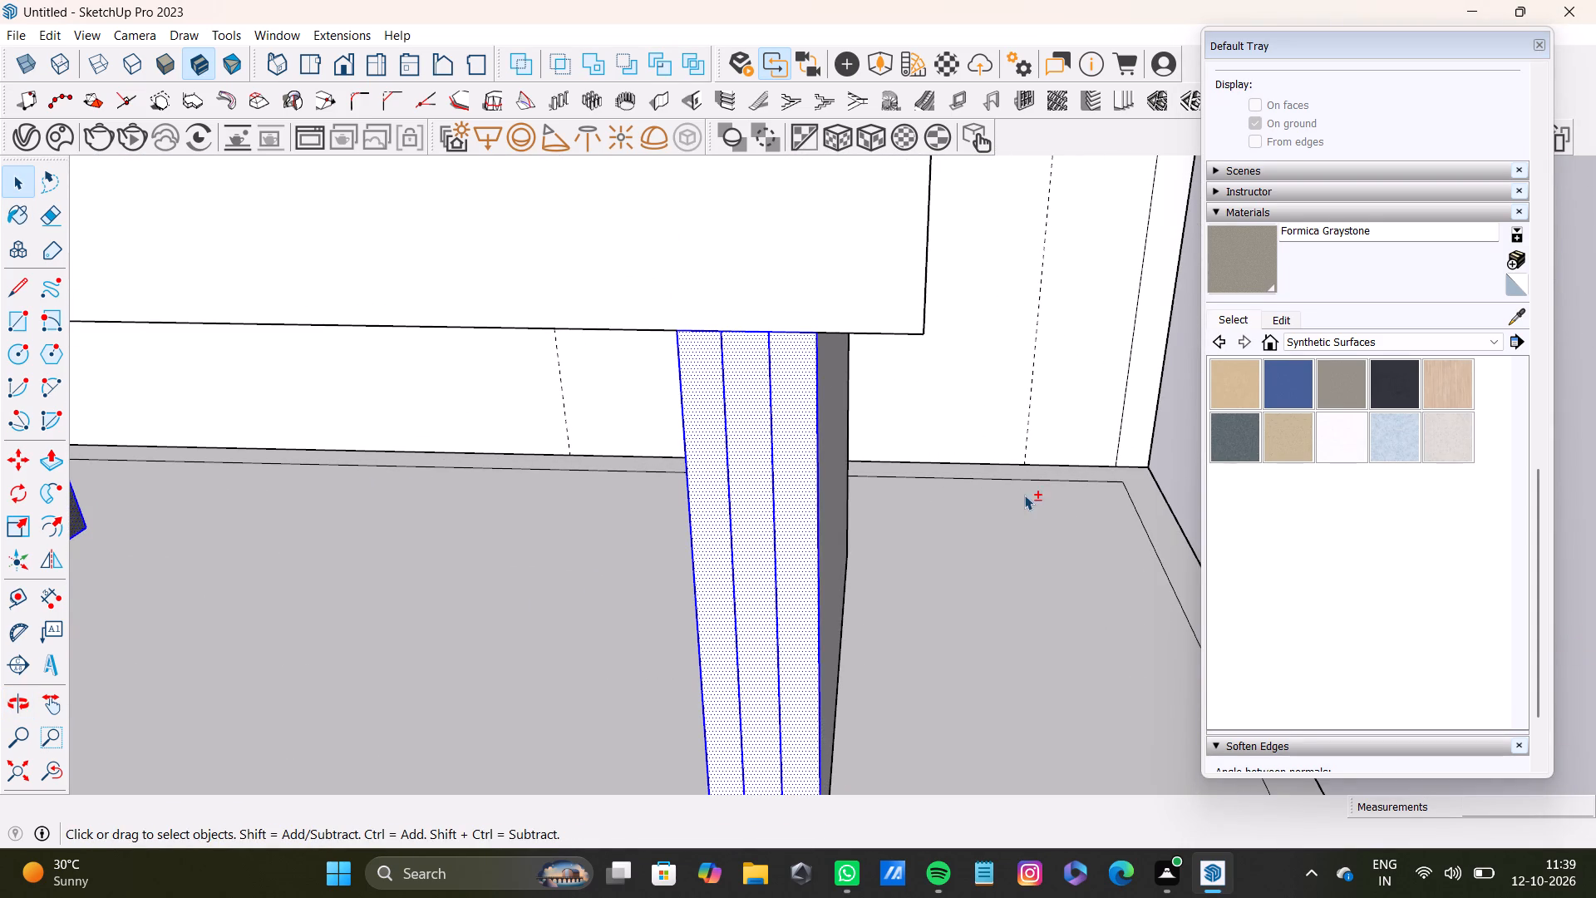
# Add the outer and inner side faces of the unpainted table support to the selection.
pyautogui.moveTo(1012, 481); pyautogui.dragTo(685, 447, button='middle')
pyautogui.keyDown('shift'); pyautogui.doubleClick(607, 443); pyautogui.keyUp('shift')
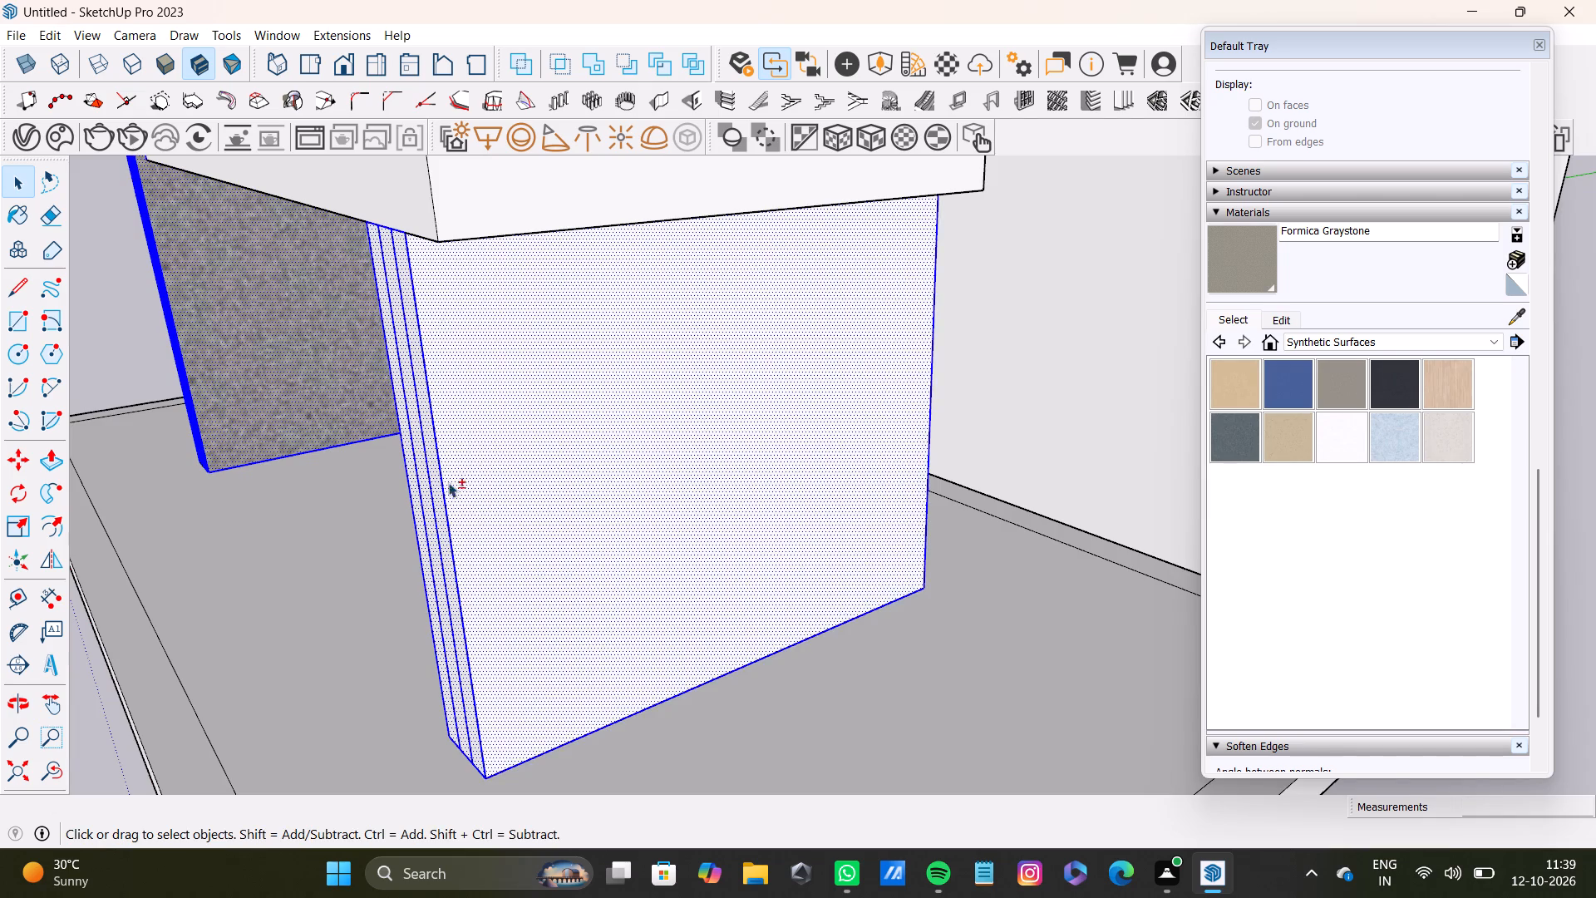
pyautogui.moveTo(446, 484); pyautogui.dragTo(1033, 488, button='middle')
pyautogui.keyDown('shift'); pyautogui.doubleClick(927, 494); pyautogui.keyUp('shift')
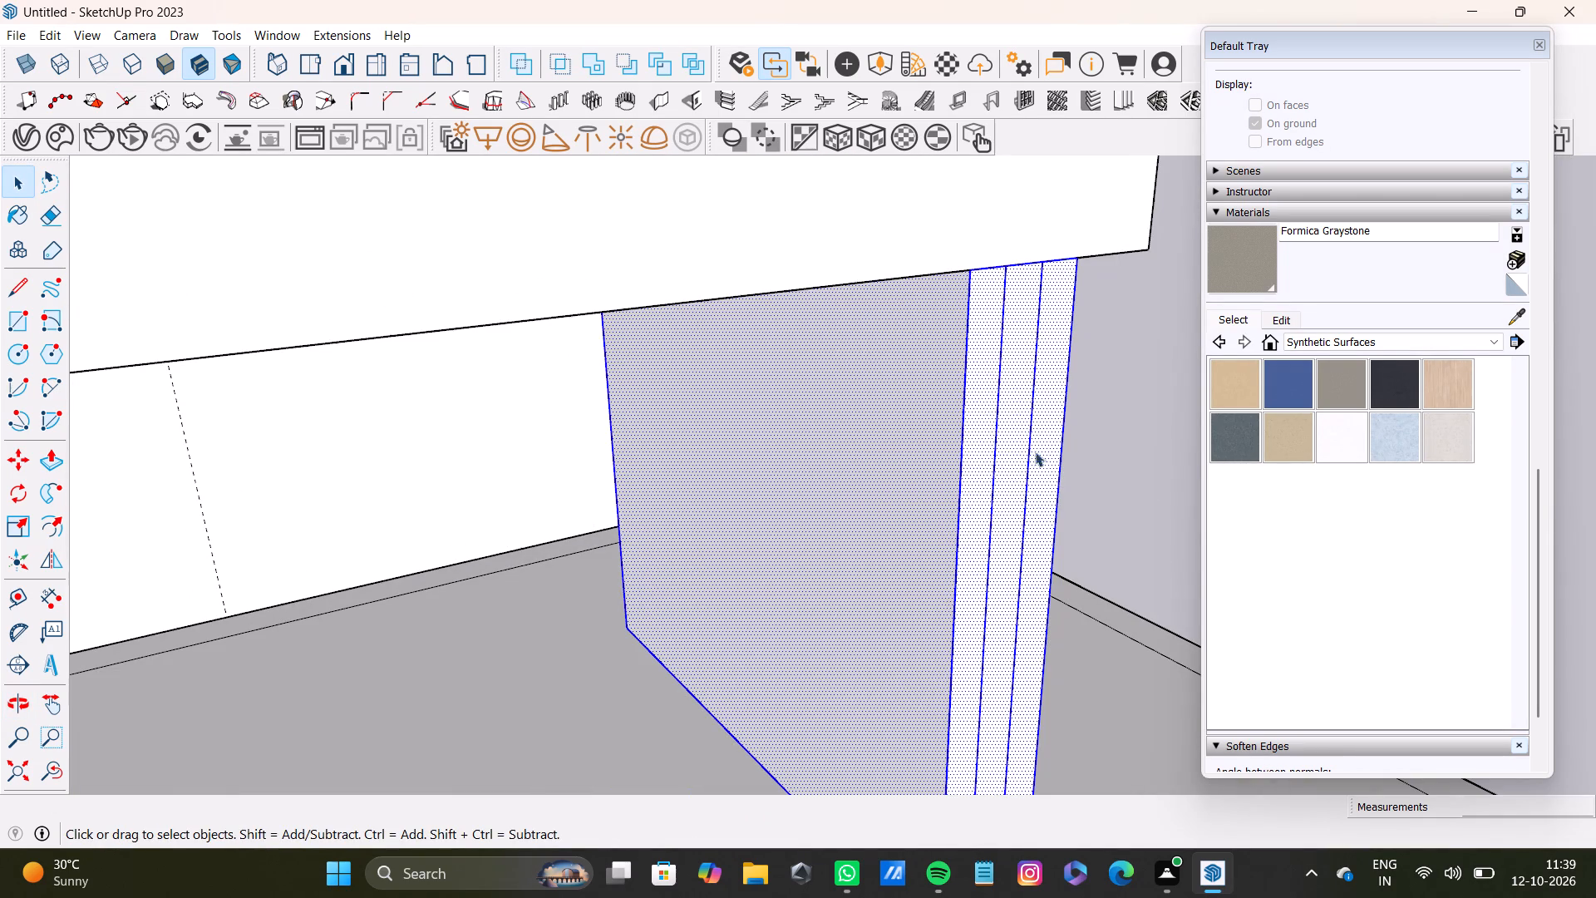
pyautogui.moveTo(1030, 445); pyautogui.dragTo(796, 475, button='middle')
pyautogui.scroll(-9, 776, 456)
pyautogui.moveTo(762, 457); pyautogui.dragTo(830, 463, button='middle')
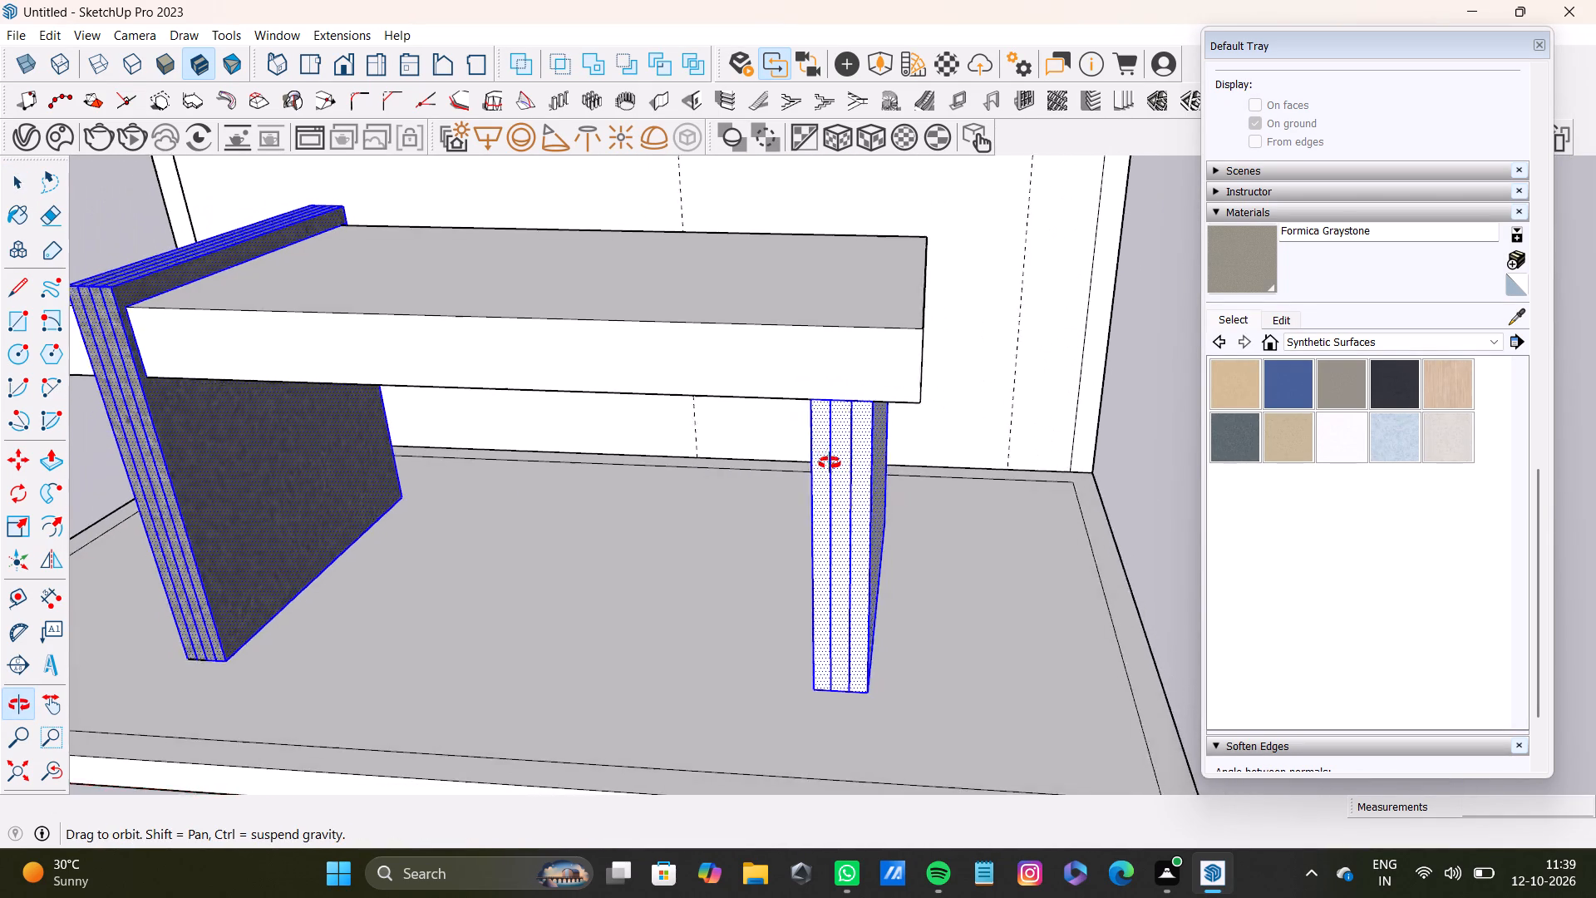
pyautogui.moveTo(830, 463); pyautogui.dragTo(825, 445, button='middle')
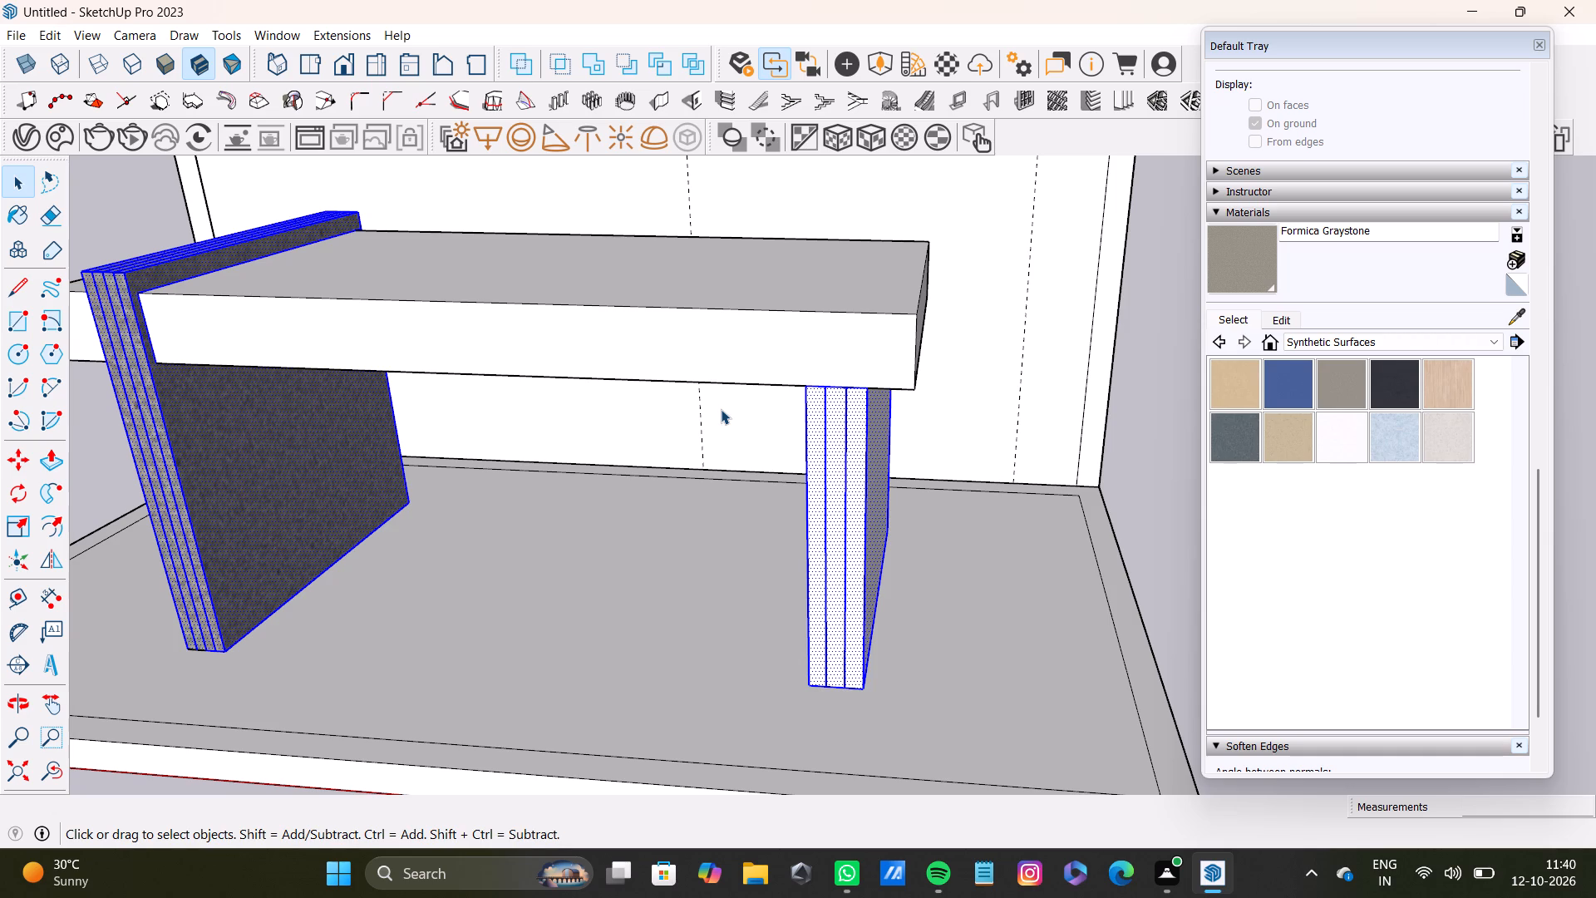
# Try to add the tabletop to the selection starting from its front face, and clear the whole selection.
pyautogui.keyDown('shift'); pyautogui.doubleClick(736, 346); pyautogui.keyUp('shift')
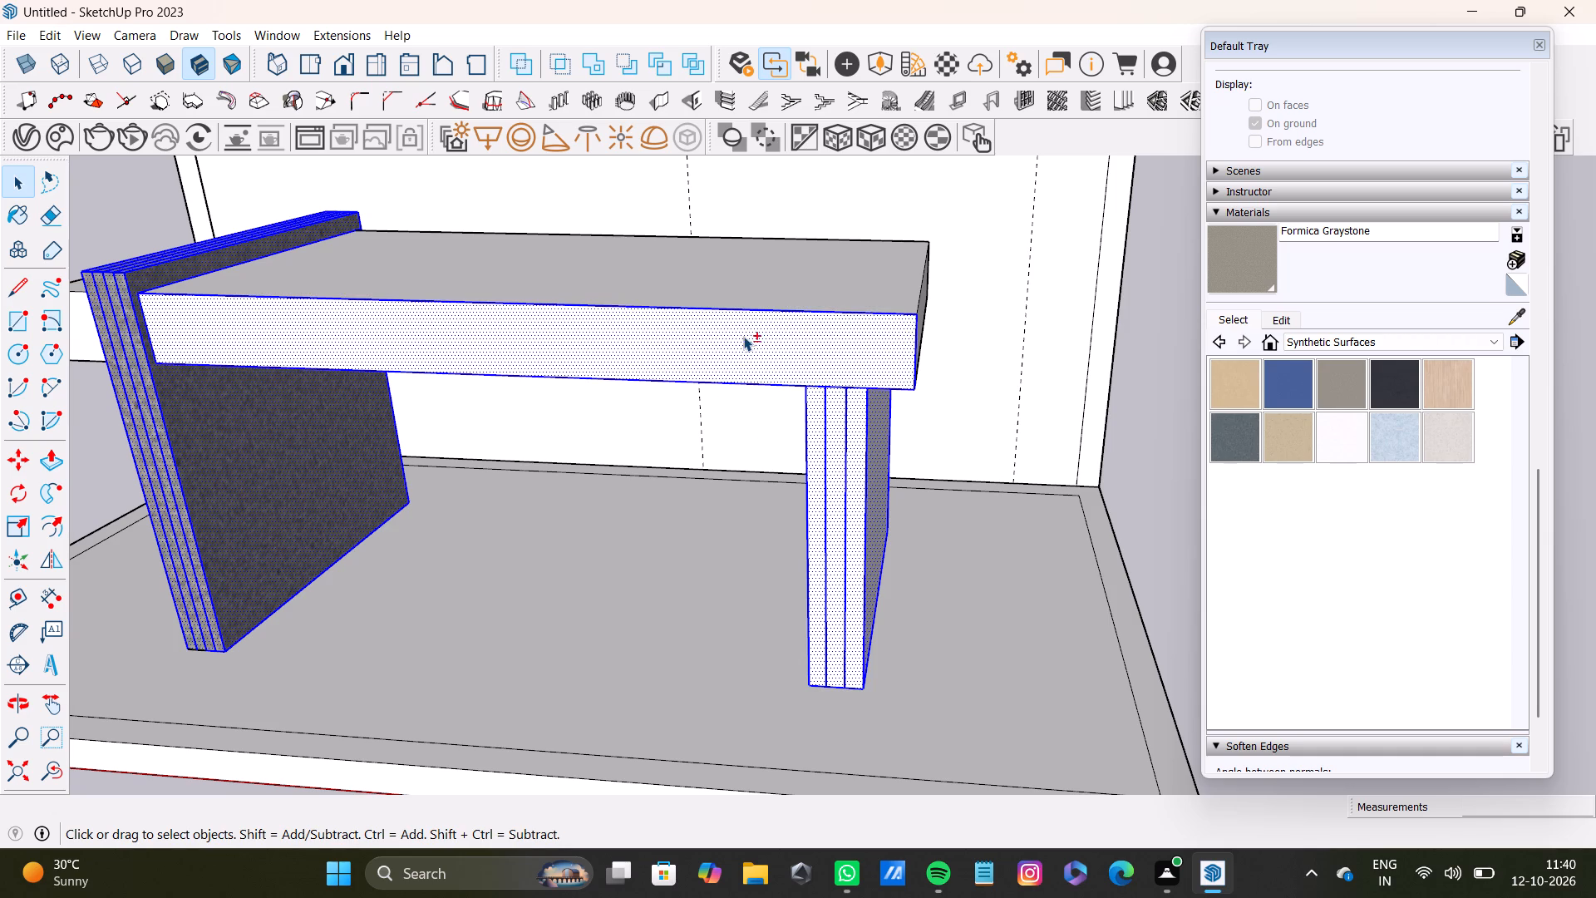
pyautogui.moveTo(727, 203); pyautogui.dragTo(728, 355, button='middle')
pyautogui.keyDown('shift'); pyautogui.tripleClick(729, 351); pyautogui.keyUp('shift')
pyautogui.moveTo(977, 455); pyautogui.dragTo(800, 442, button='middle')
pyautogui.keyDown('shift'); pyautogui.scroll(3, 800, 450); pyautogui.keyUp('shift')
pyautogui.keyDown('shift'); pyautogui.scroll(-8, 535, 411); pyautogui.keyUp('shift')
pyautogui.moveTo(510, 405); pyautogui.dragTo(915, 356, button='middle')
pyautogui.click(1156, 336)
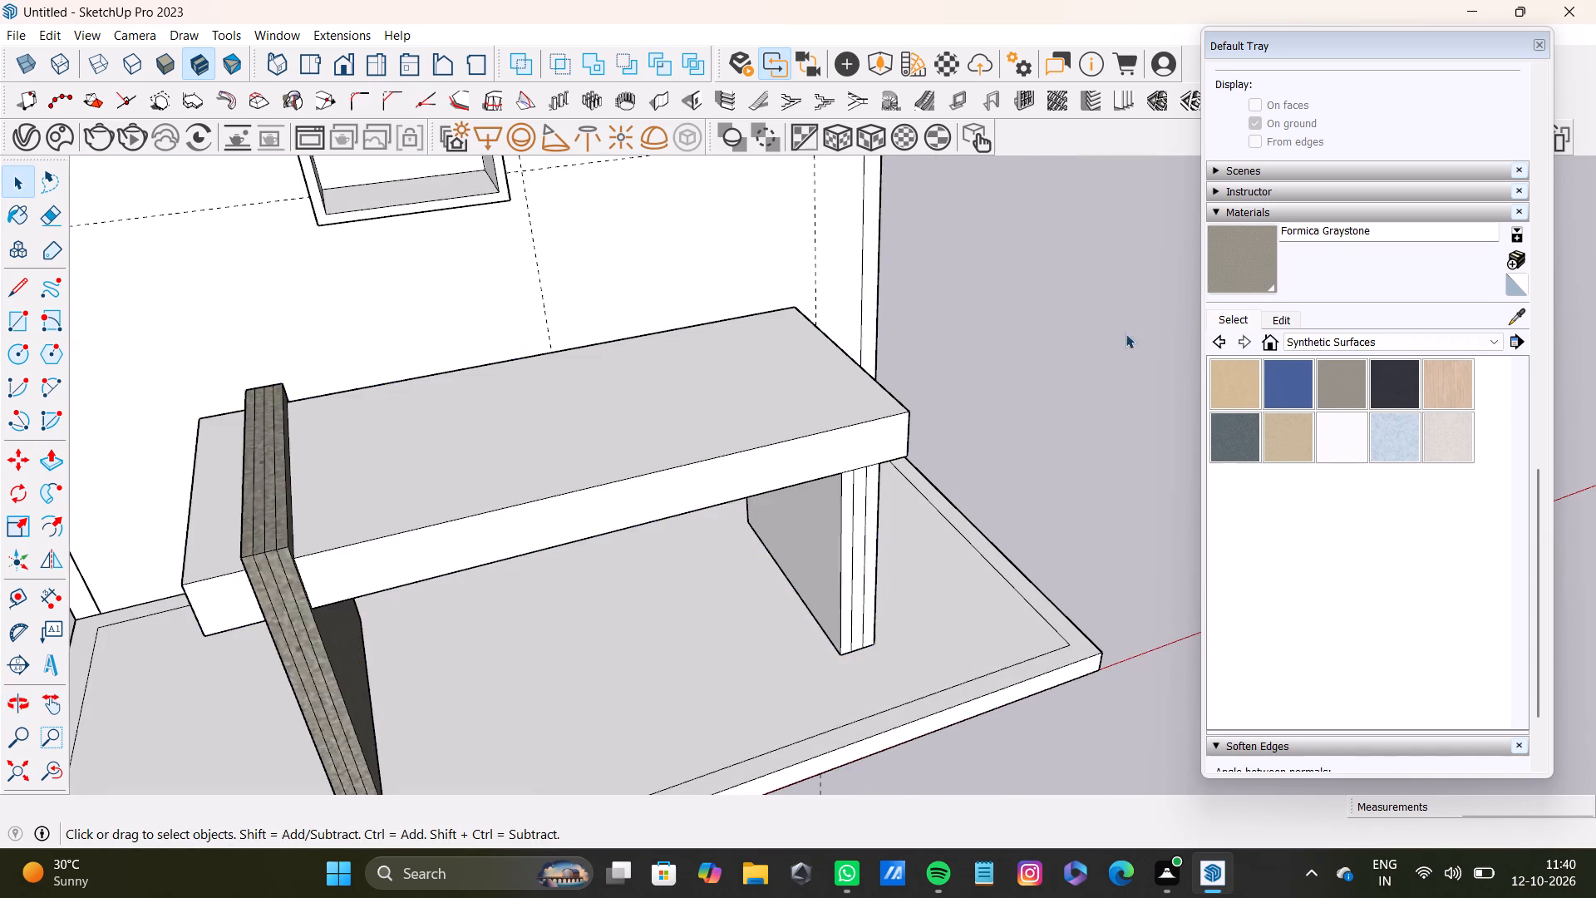
# Select the tabletop's top and front faces on both sides of the side board, plus its main underside.
pyautogui.scroll(4, 336, 523)
pyautogui.keyDown('shift'); pyautogui.moveTo(387, 532); pyautogui.dragTo(495, 433, button='middle'); pyautogui.keyUp('shift')
pyautogui.keyDown('shift'); pyautogui.doubleClick(274, 432); pyautogui.keyUp('shift')
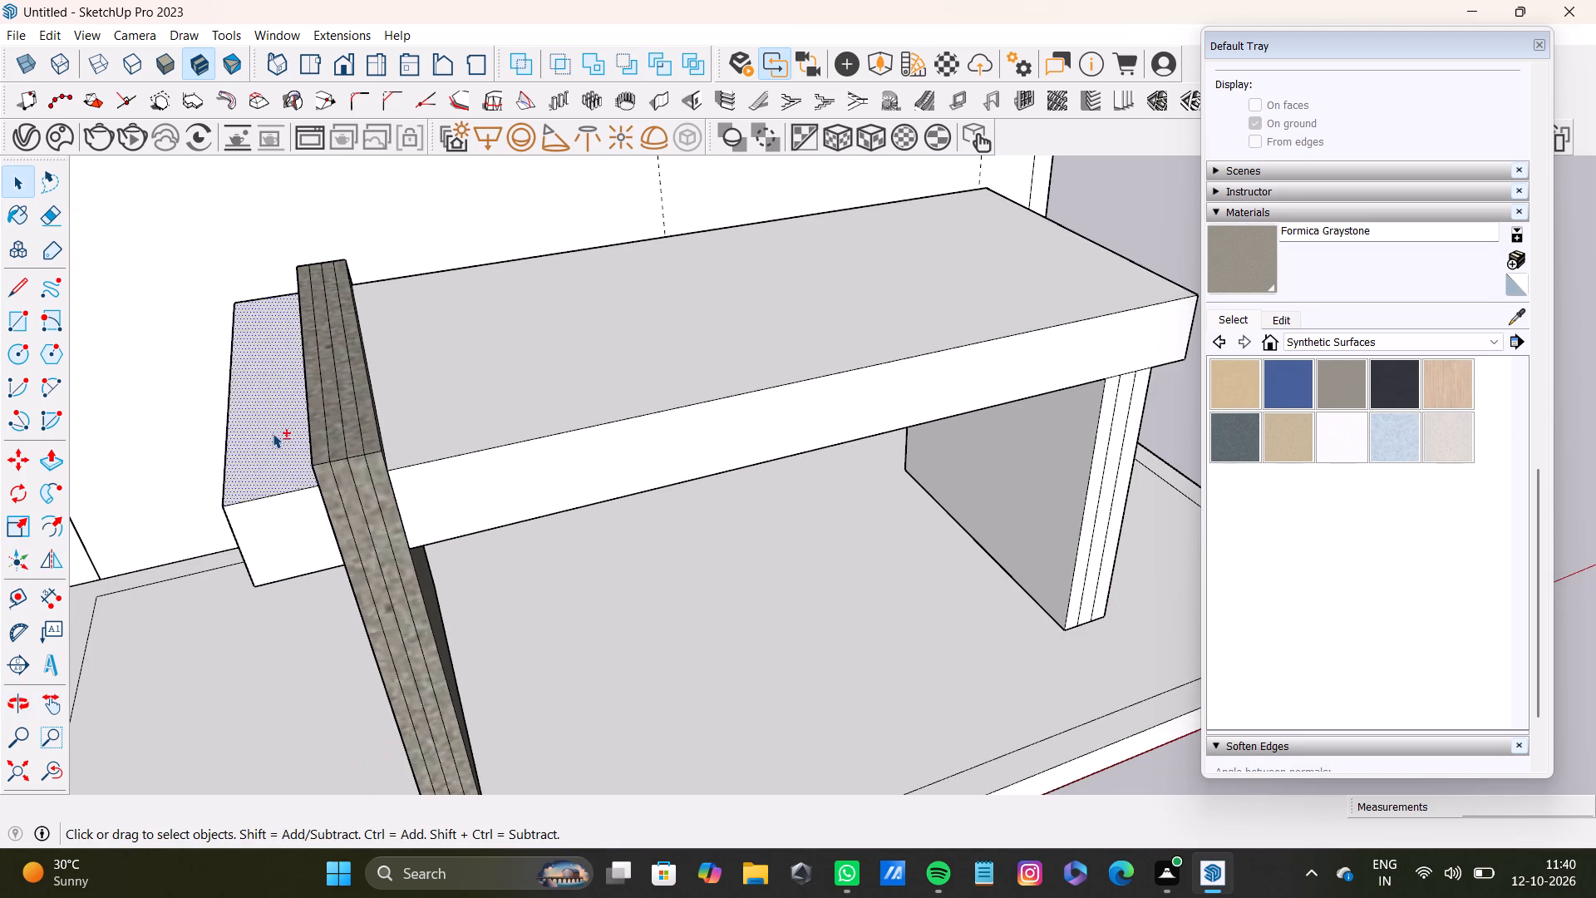
pyautogui.keyDown('shift'); pyautogui.doubleClick(282, 528); pyautogui.keyUp('shift')
pyautogui.keyDown('shift'); pyautogui.doubleClick(271, 473); pyautogui.keyUp('shift')
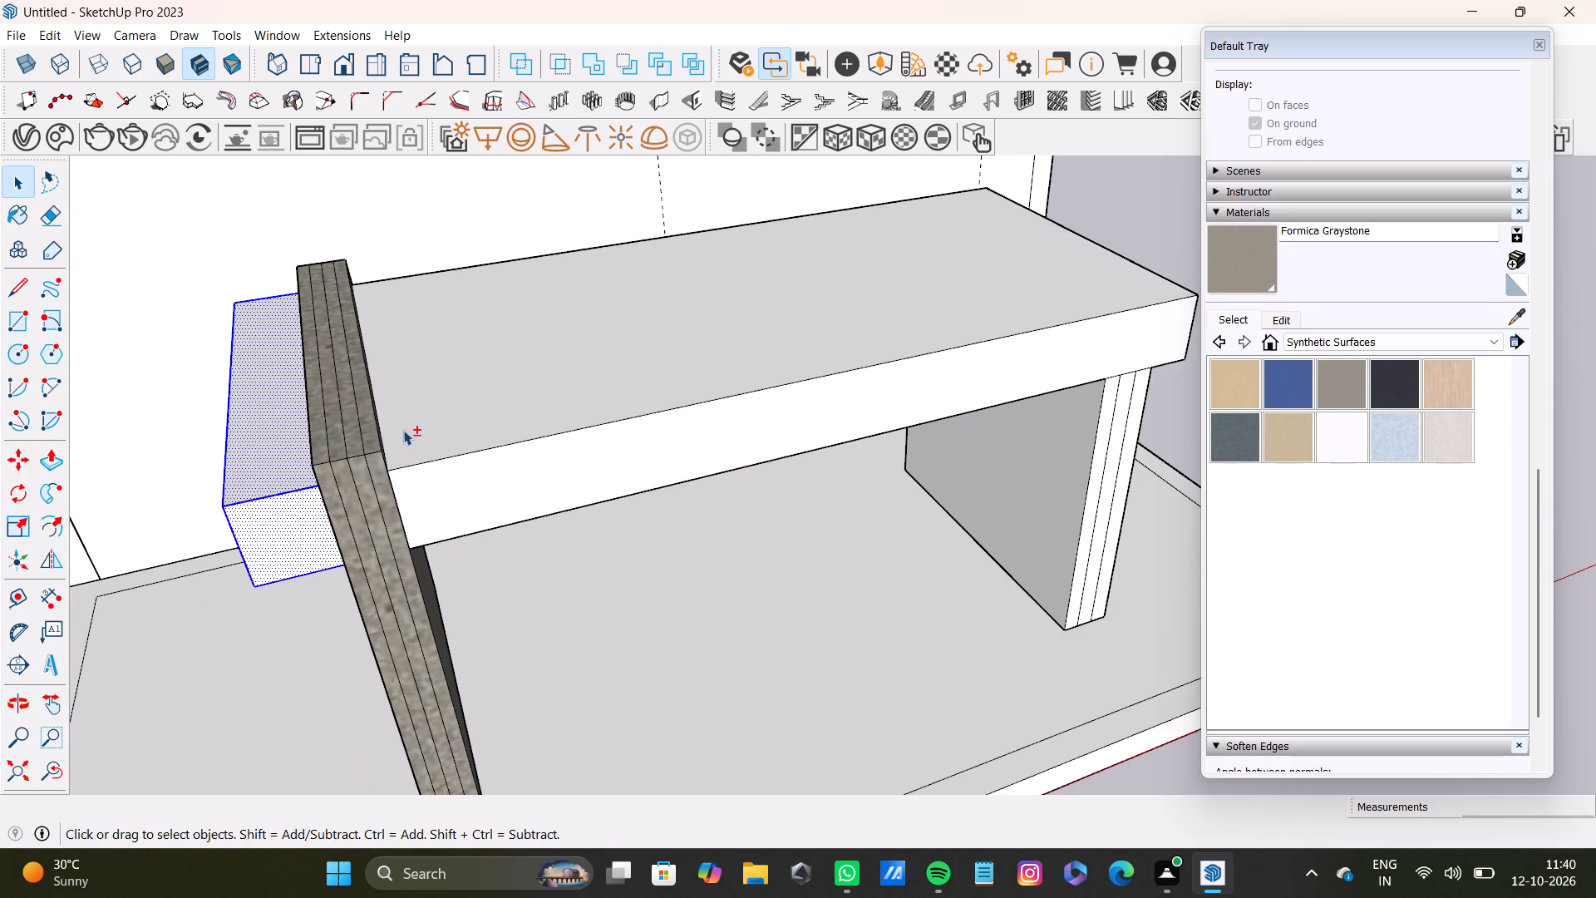
pyautogui.keyDown('shift'); pyautogui.doubleClick(403, 430); pyautogui.keyUp('shift')
pyautogui.keyDown('shift'); pyautogui.doubleClick(451, 503); pyautogui.keyUp('shift')
pyautogui.scroll(-3, 915, 594)
pyautogui.moveTo(981, 553); pyautogui.dragTo(741, 331, button='middle')
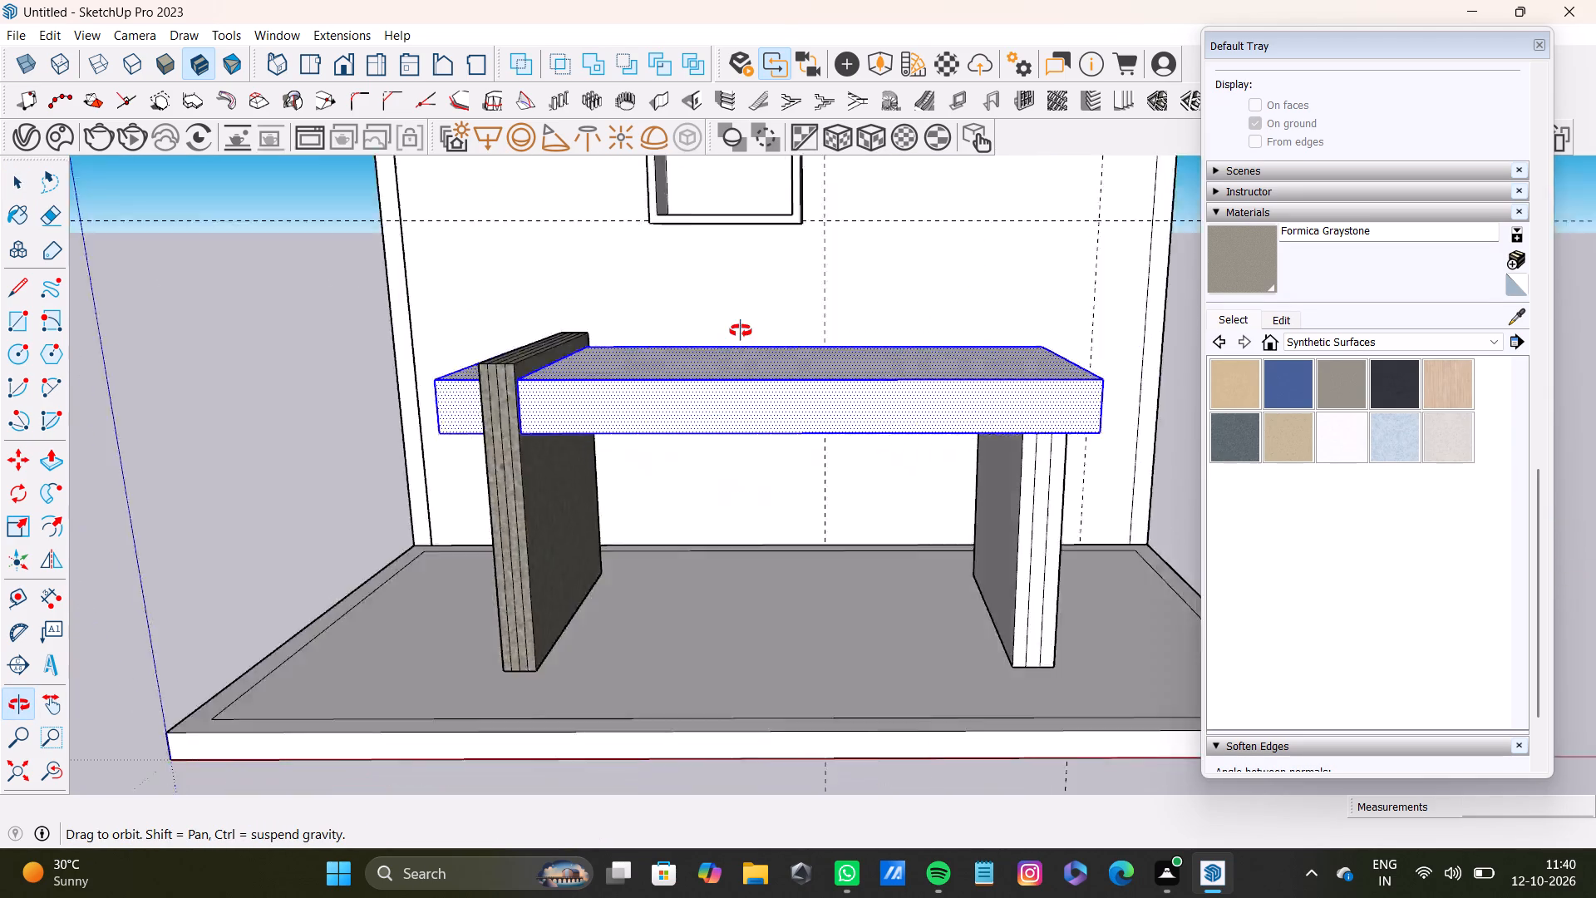
pyautogui.moveTo(741, 331); pyautogui.dragTo(624, 167, button='middle')
pyautogui.keyDown('shift'); pyautogui.doubleClick(804, 407); pyautogui.keyUp('shift')
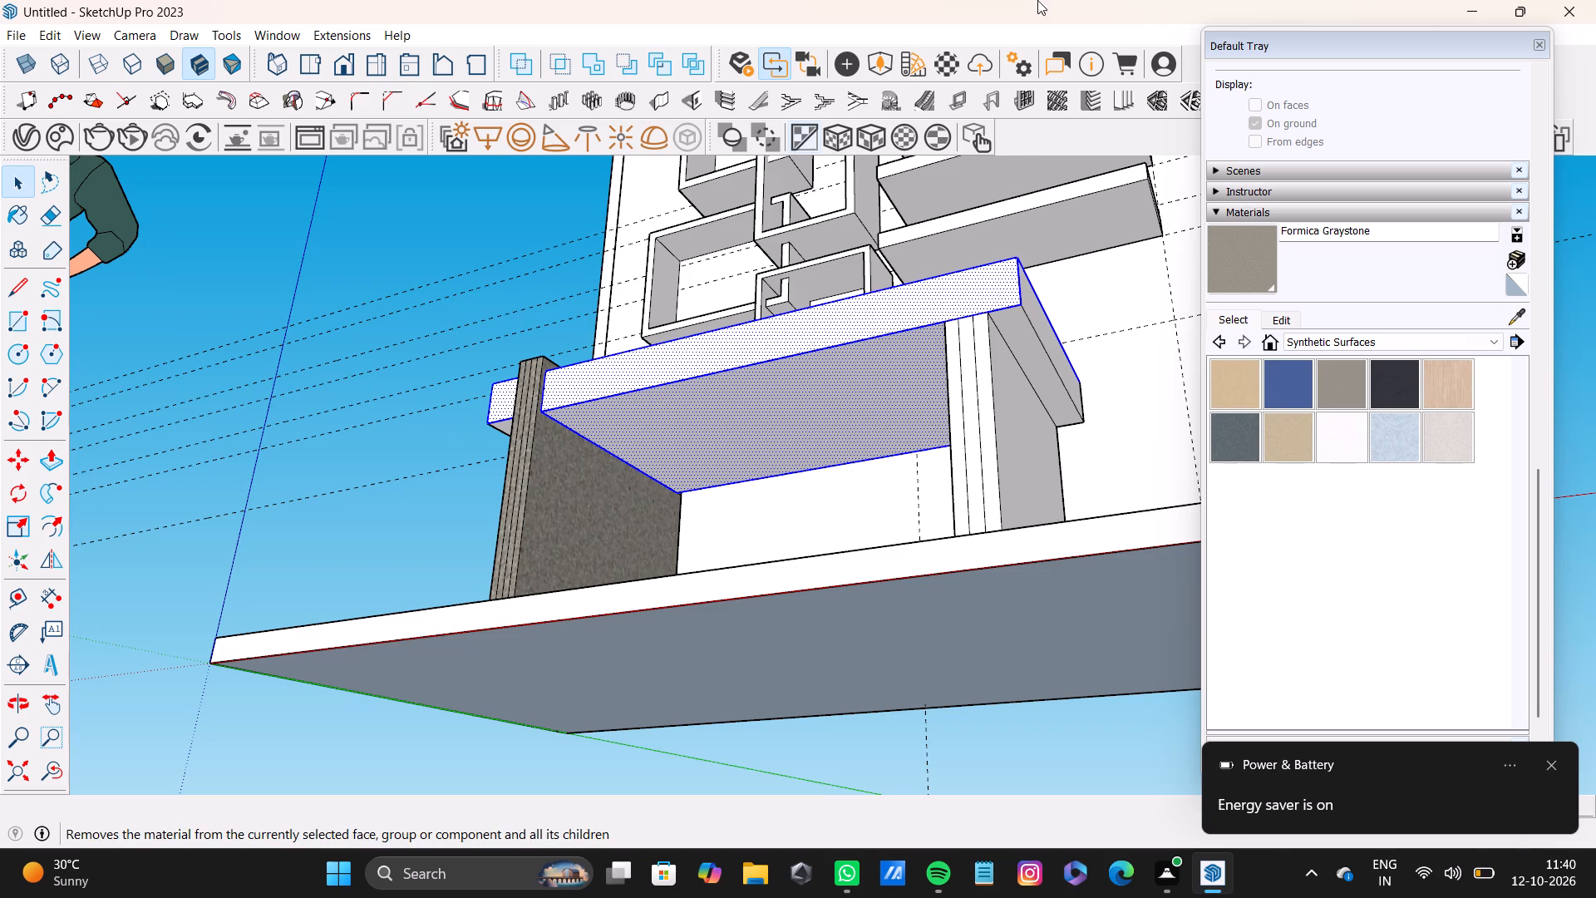
# Add the overhang's underside beyond the painted side board and the tabletop's opposite end face to the selection.
pyautogui.scroll(9, 530, 437)
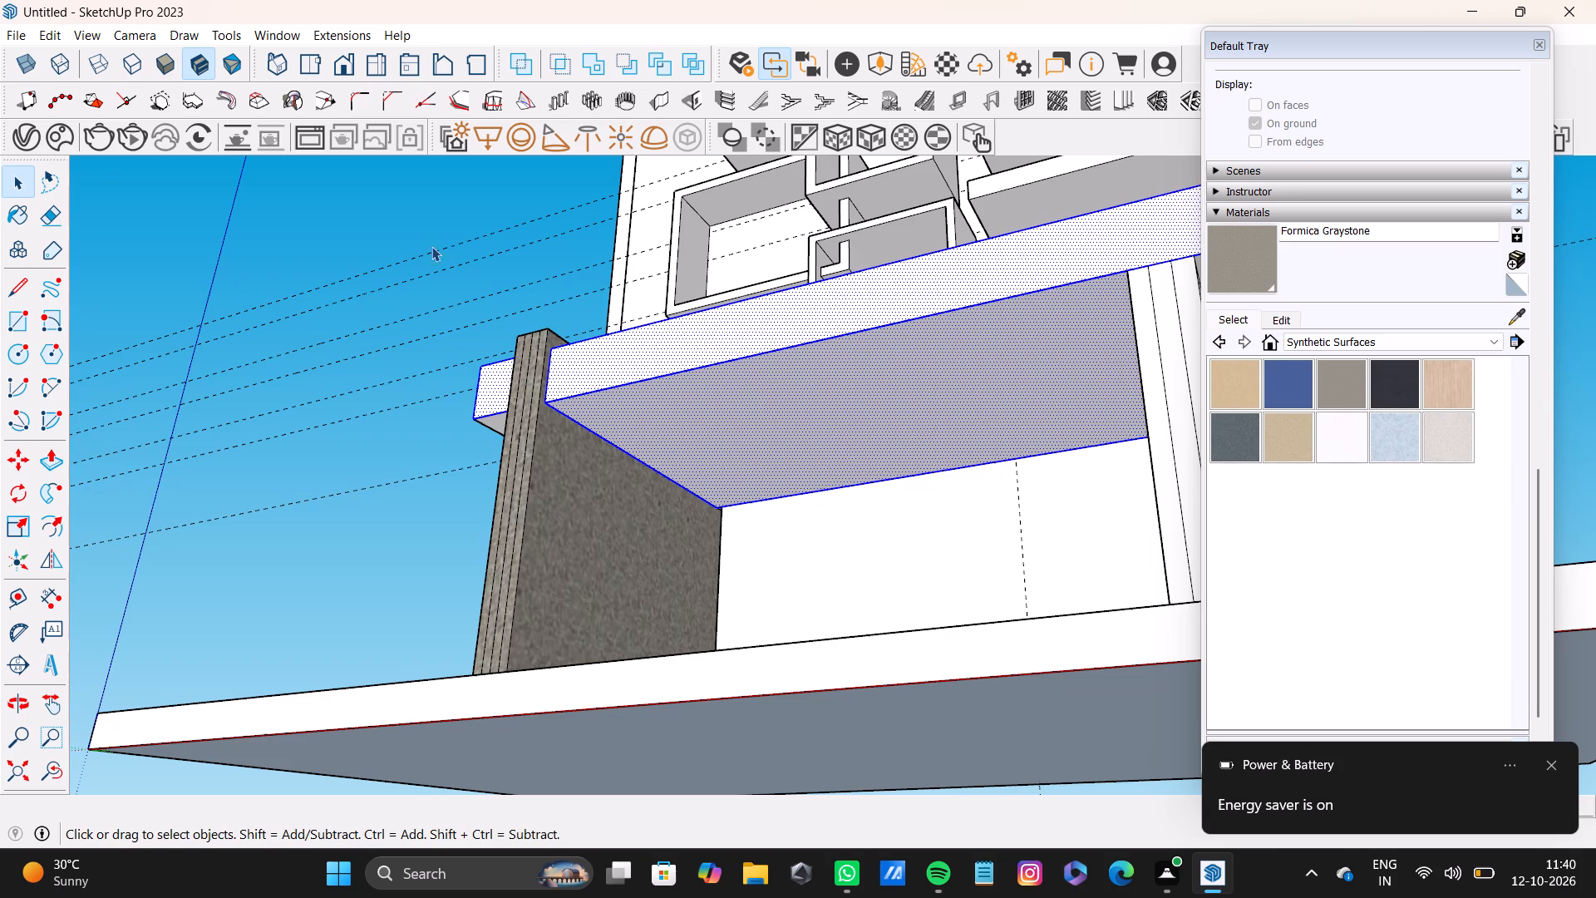
pyautogui.scroll(7, 520, 471)
pyautogui.moveTo(516, 451); pyautogui.dragTo(738, 466, button='middle')
pyautogui.keyDown('shift'); pyautogui.scroll(2, 696, 428); pyautogui.keyUp('shift')
pyautogui.keyDown('shift'); pyautogui.doubleClick(717, 372); pyautogui.keyUp('shift')
pyautogui.keyDown('shift'); pyautogui.scroll(-17, 713, 373); pyautogui.keyUp('shift')
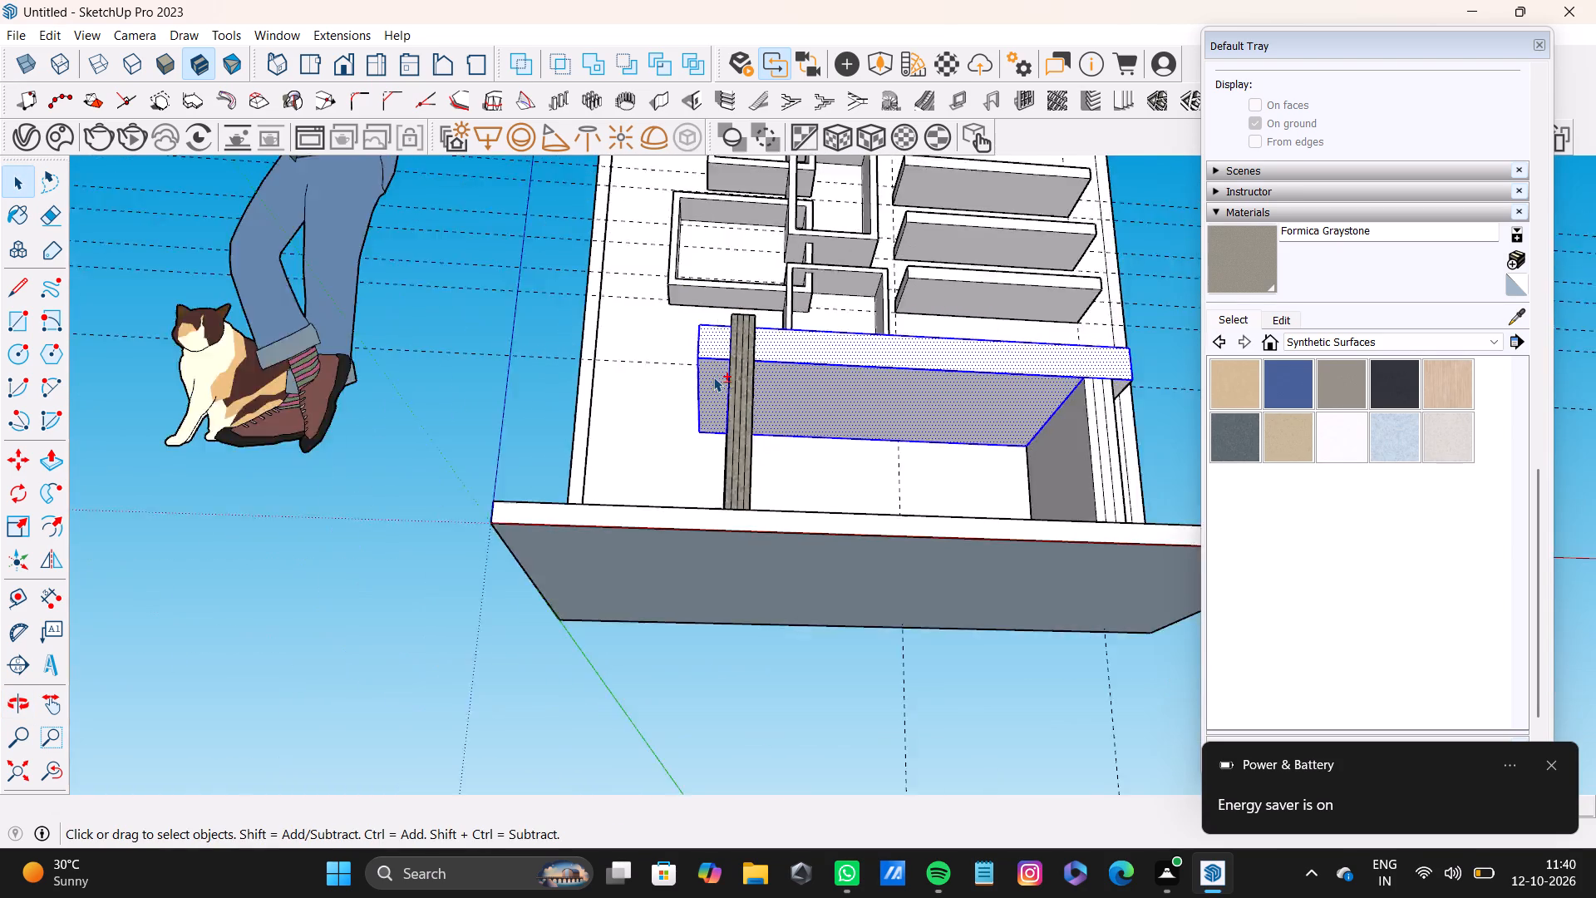
pyautogui.keyDown('shift'); pyautogui.scroll(-3, 713, 377); pyautogui.keyUp('shift')
pyautogui.keyDown('shift'); pyautogui.moveTo(863, 397); pyautogui.dragTo(507, 582, button='middle'); pyautogui.keyUp('shift')
pyautogui.scroll(9, 635, 521)
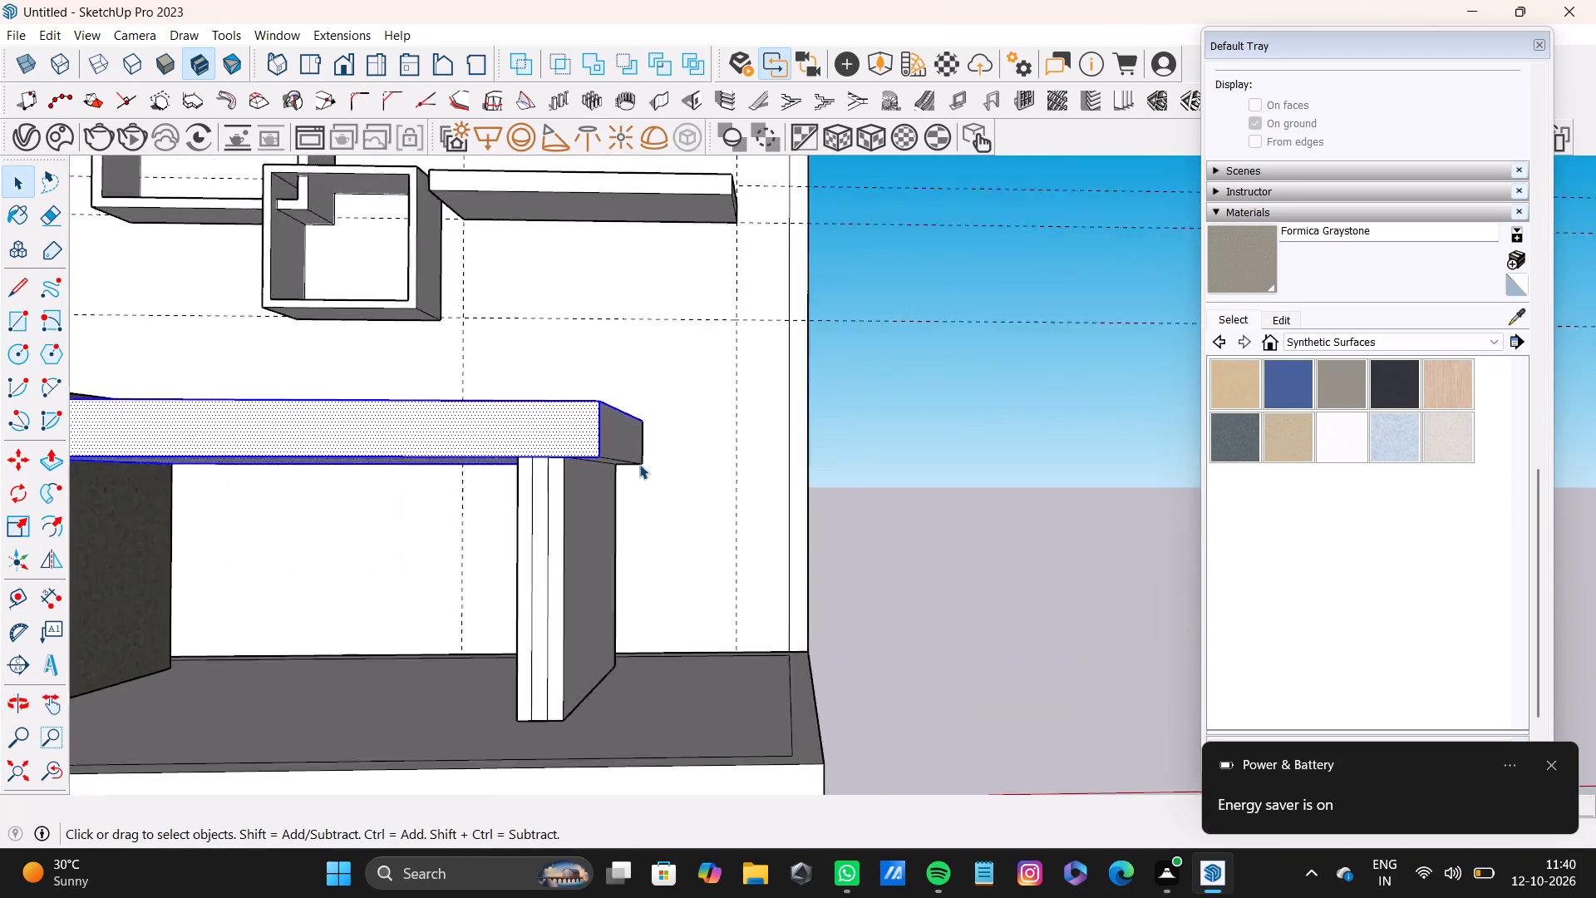
pyautogui.moveTo(673, 471); pyautogui.dragTo(558, 501, button='middle')
pyautogui.keyDown('shift'); pyautogui.scroll(4, 526, 471); pyautogui.keyUp('shift')
pyautogui.keyDown('shift'); pyautogui.doubleClick(526, 457); pyautogui.keyUp('shift')
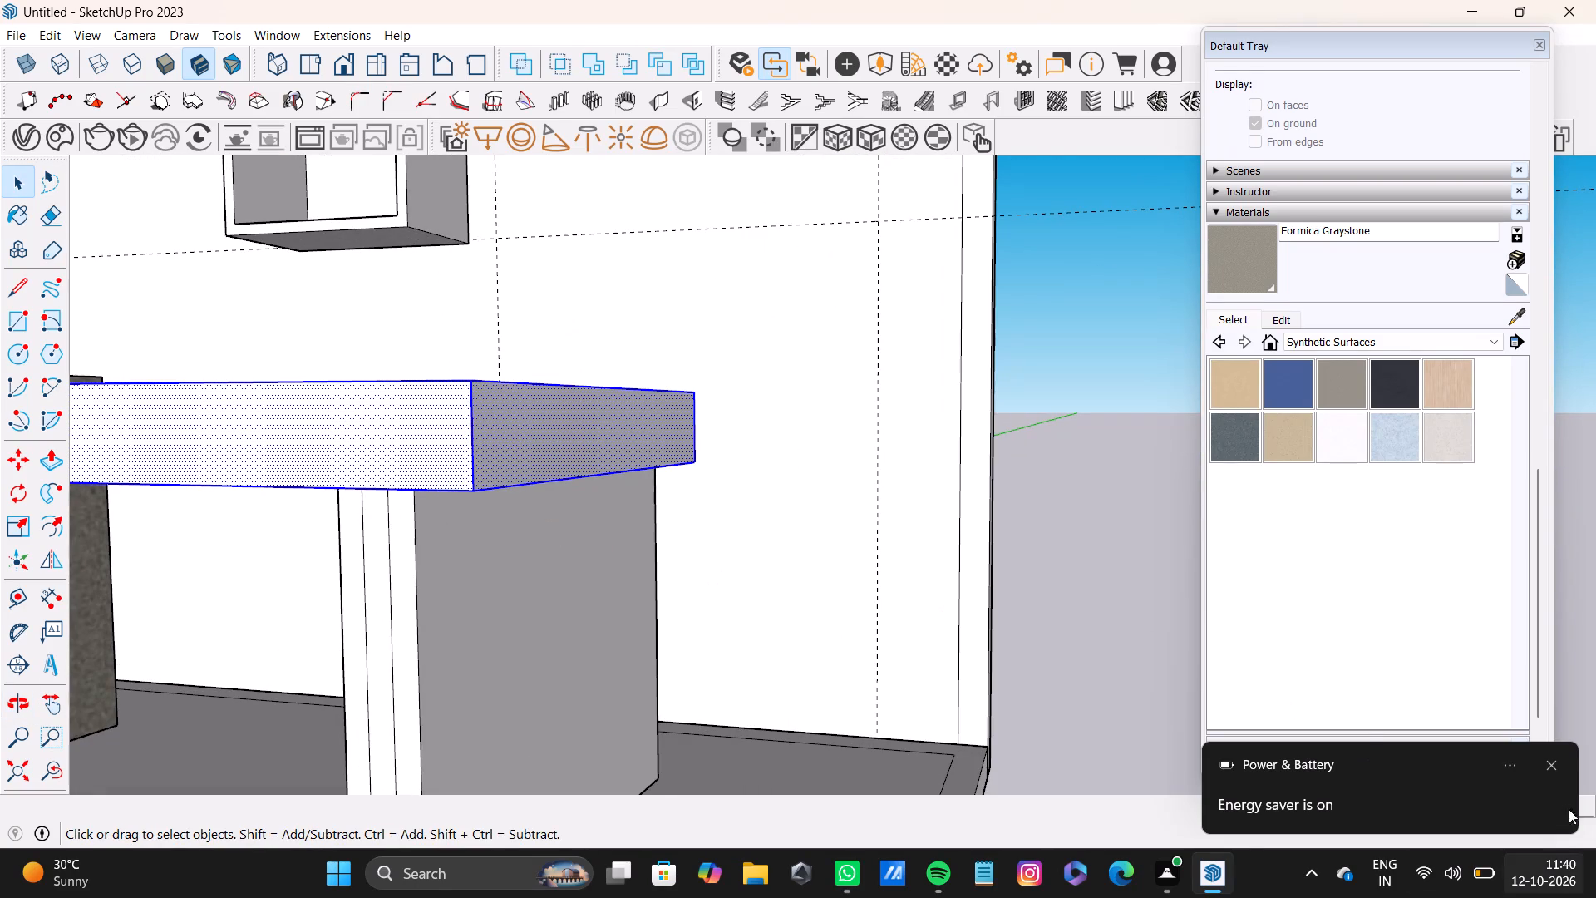
pyautogui.keyDown('shift'); pyautogui.click(1546, 772); pyautogui.keyUp('shift')
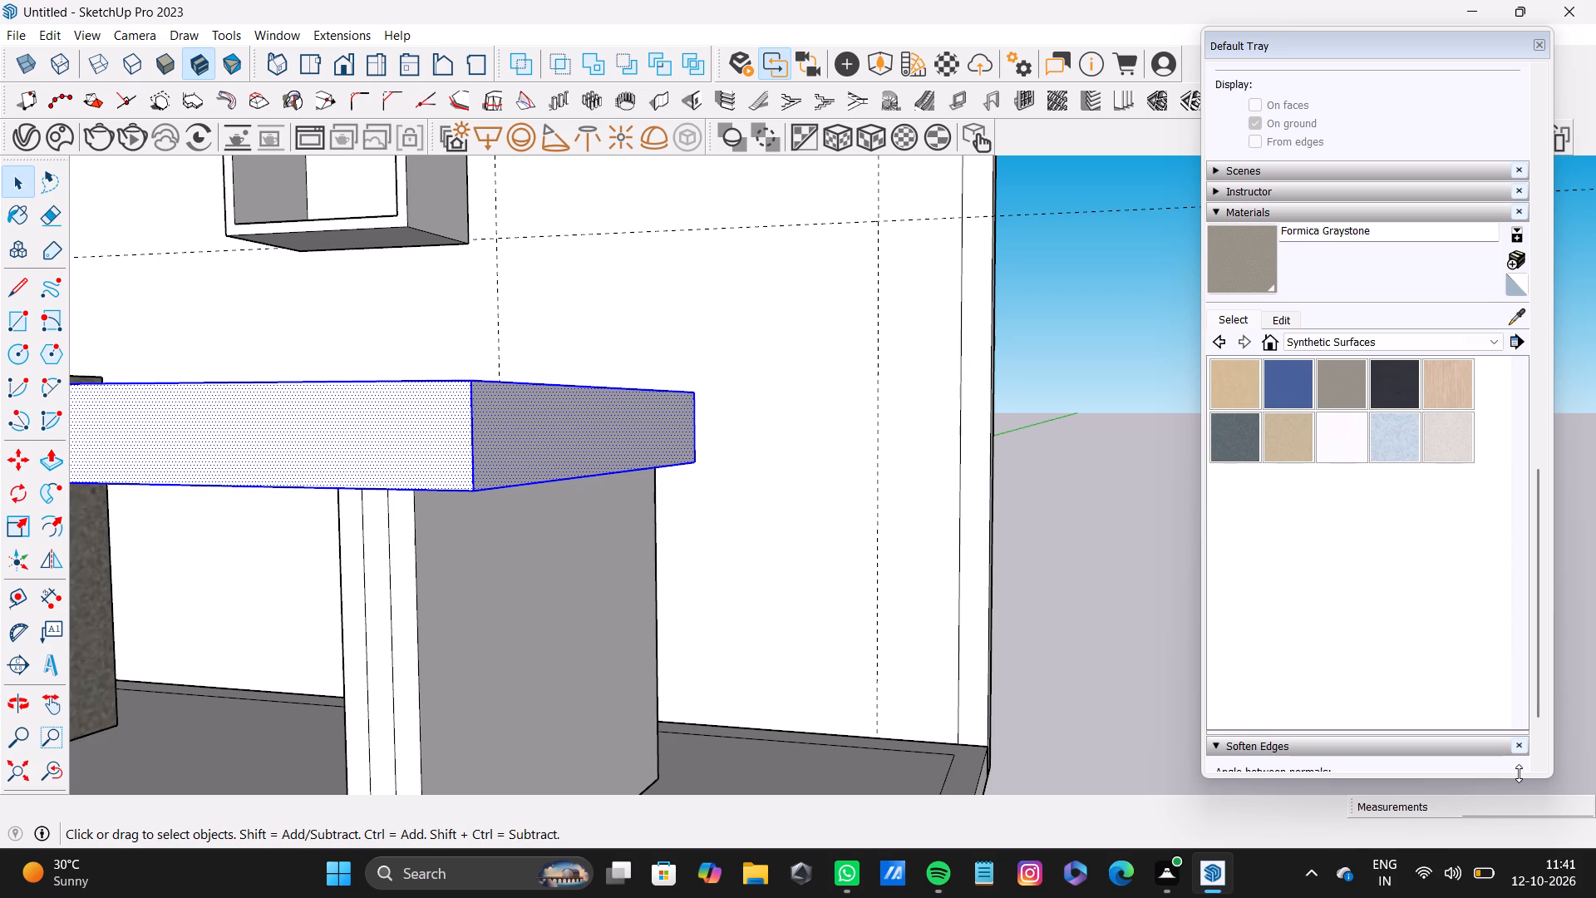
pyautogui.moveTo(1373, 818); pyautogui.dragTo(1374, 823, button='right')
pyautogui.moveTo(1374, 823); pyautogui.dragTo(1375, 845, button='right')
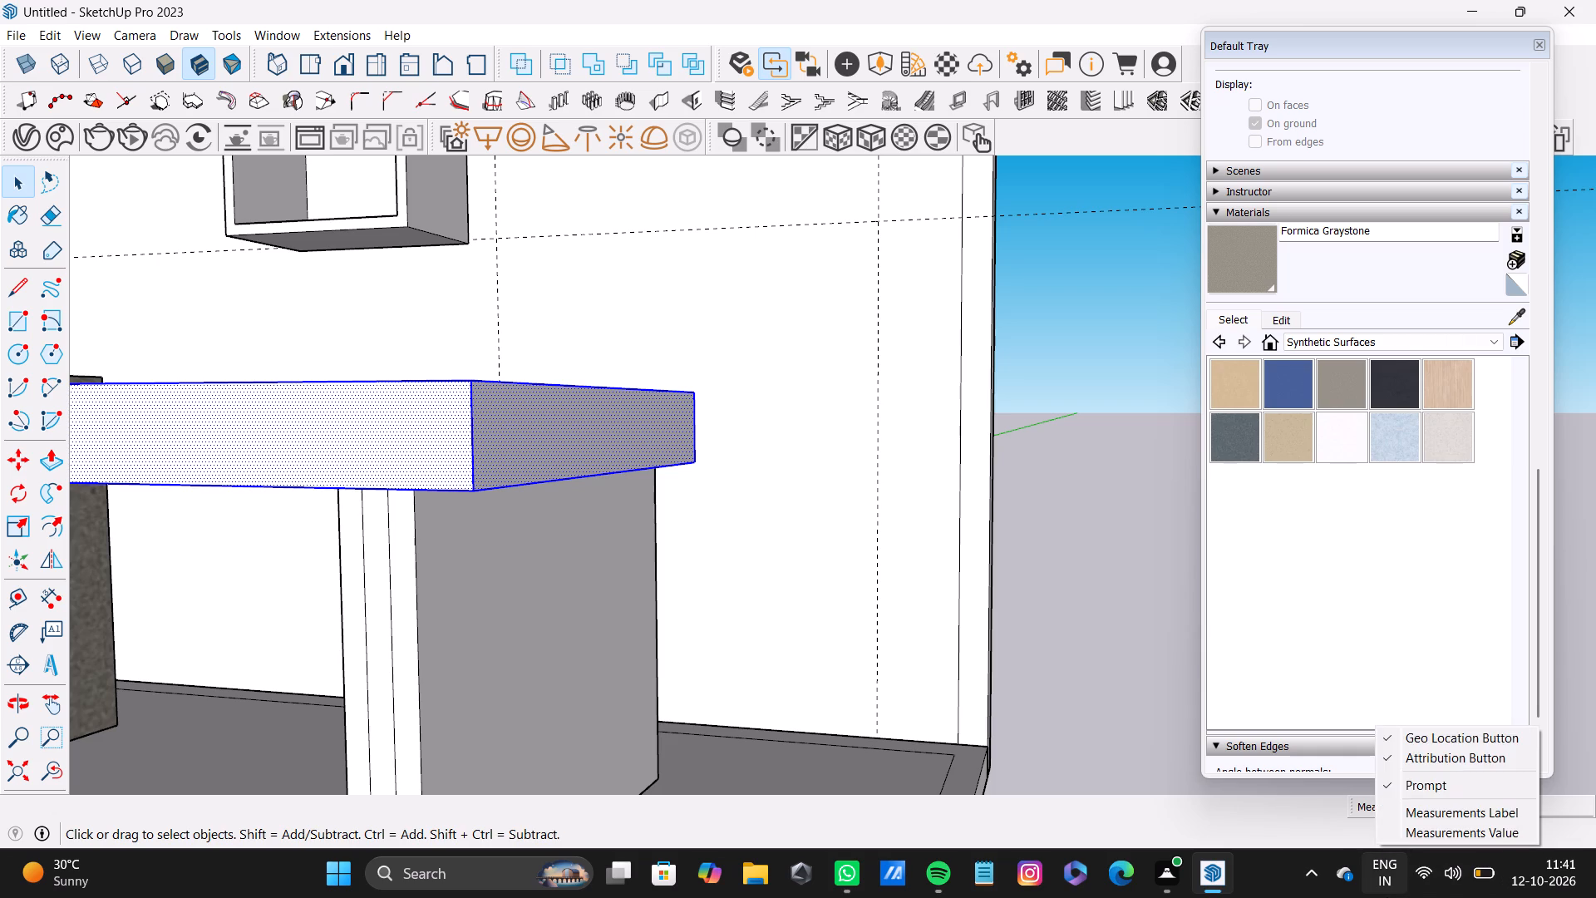
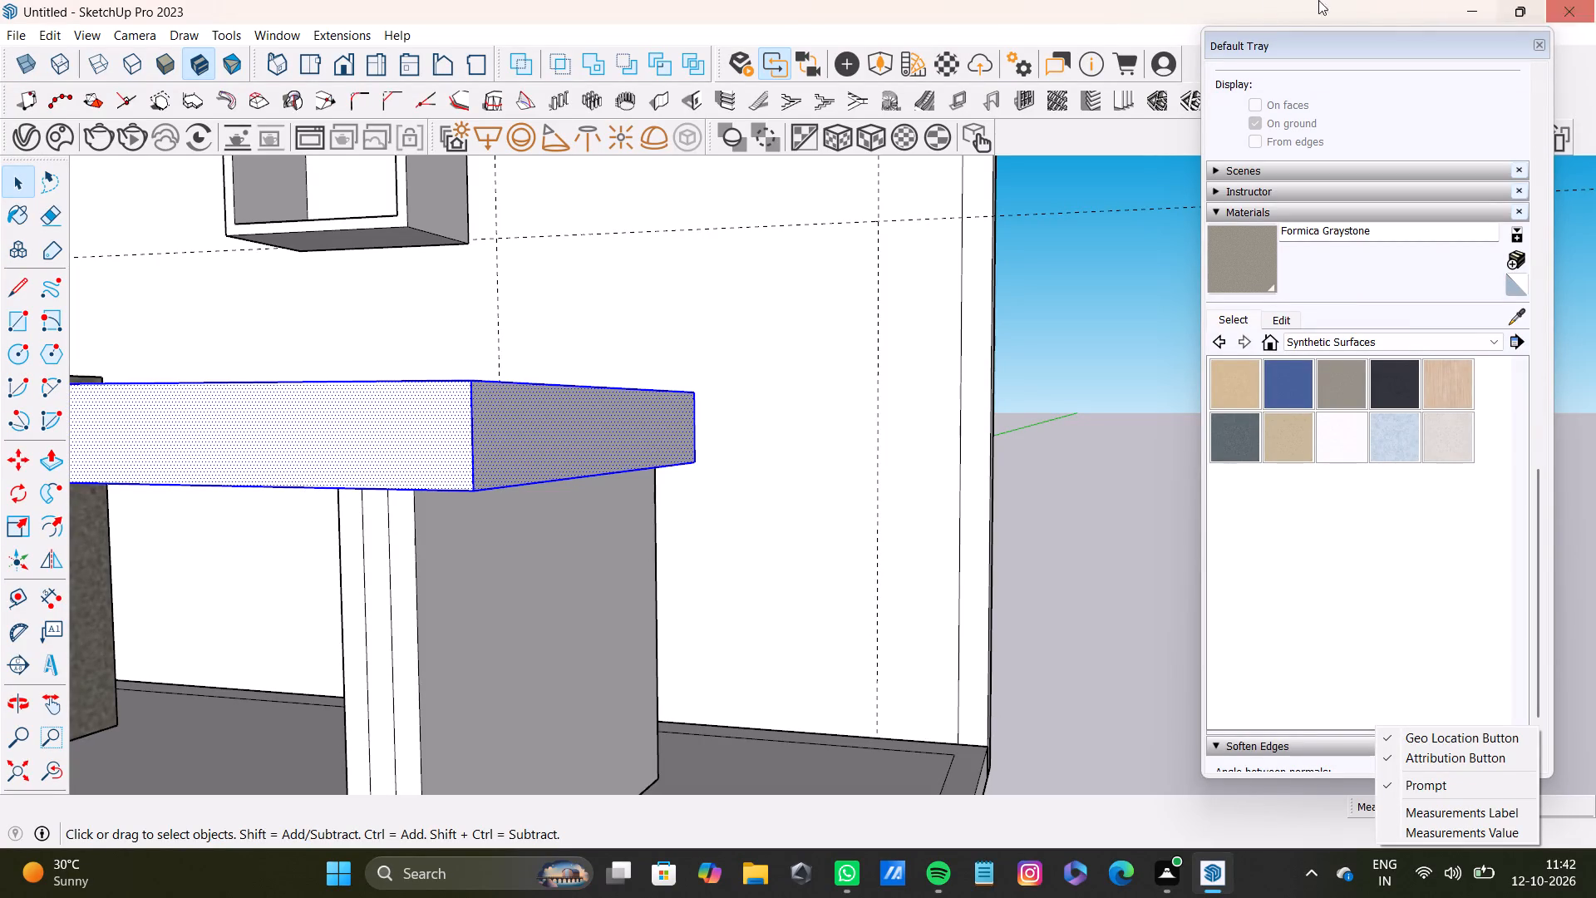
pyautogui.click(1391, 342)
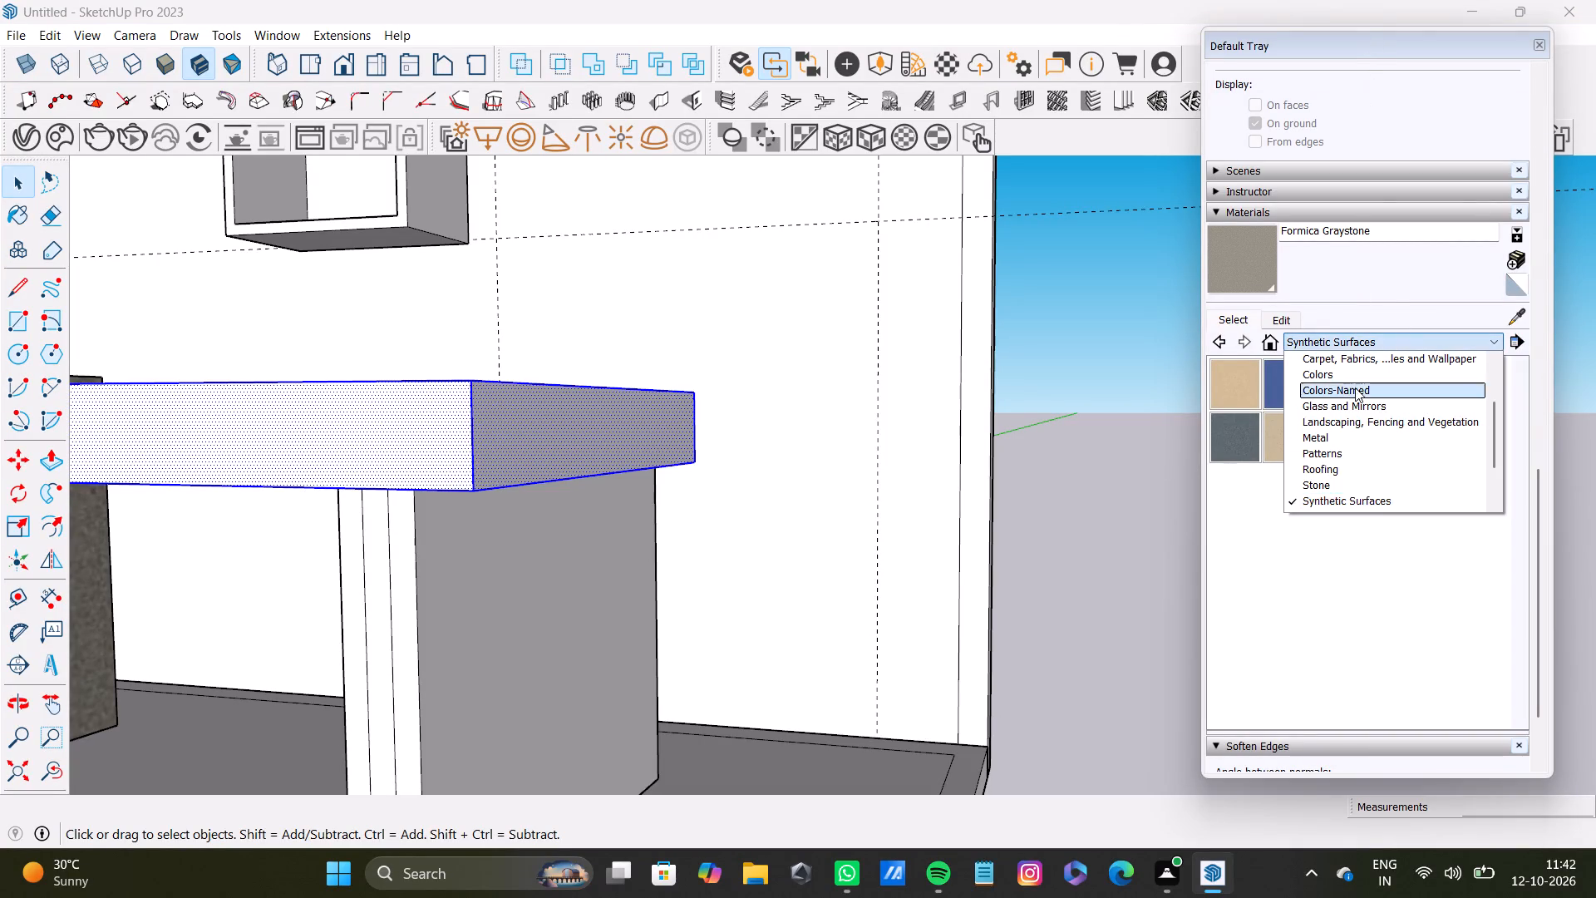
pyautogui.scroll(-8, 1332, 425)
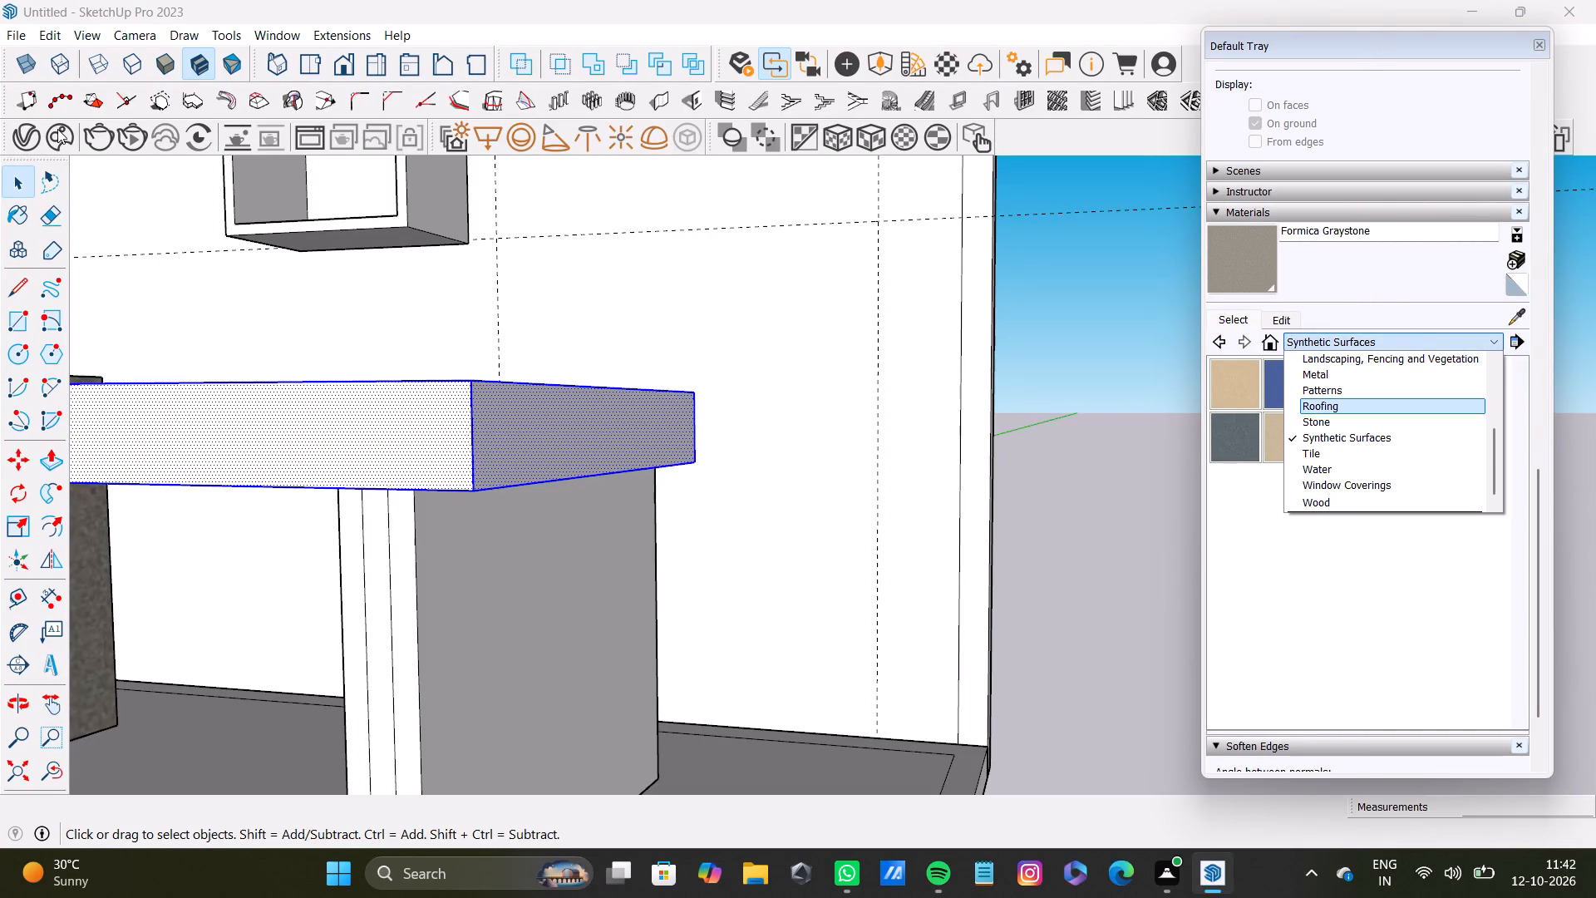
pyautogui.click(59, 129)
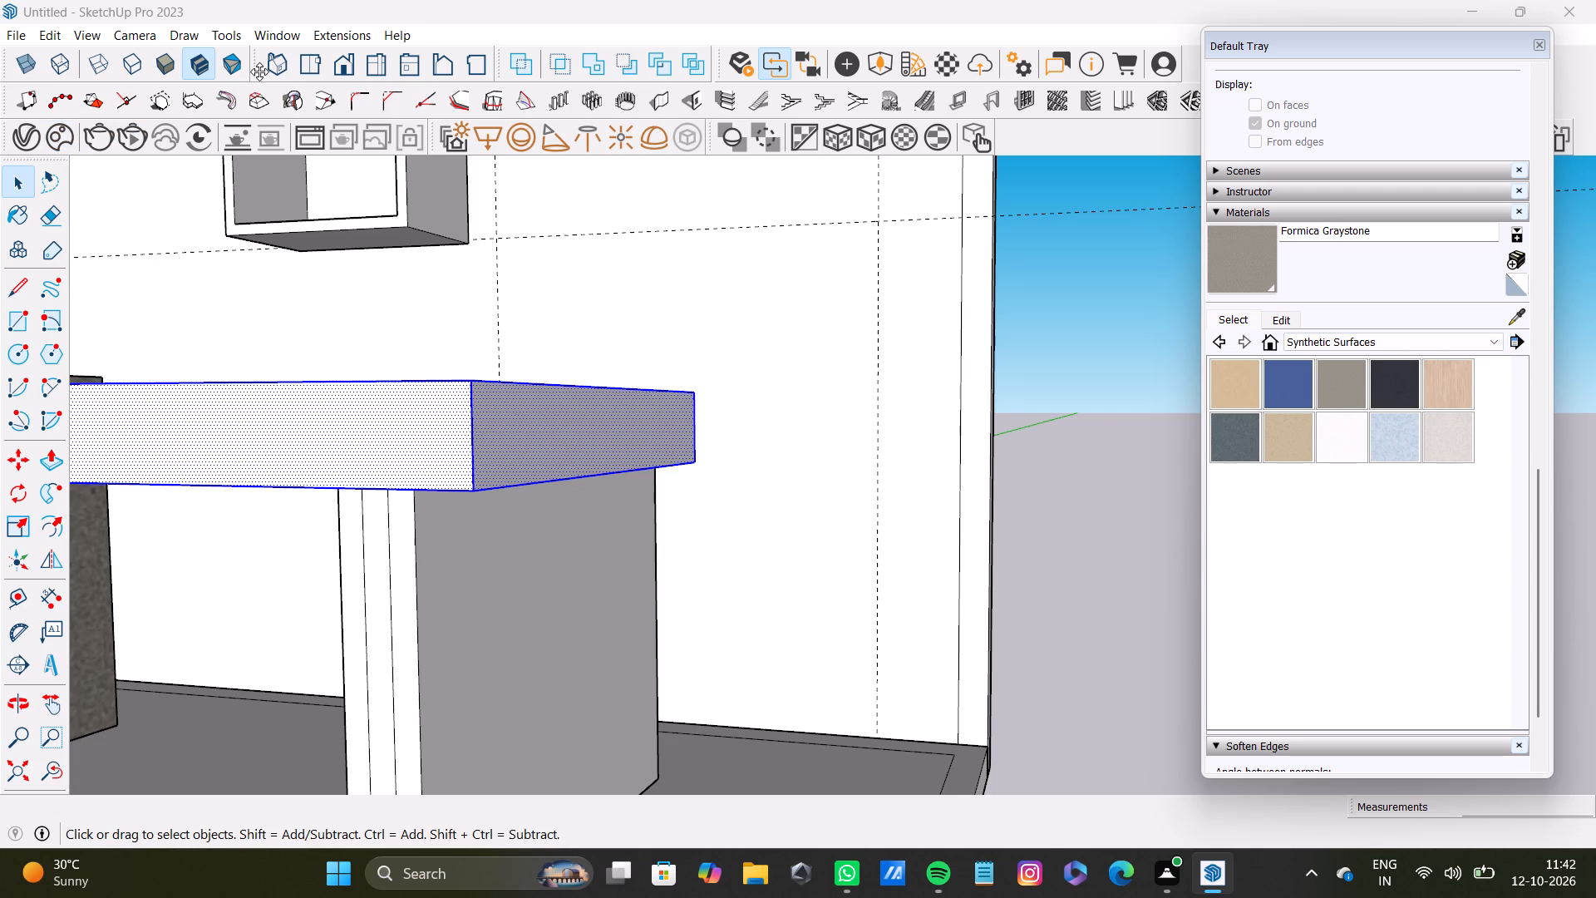
# Open the Chaos Cosmos browser and import Cherry Matte 300cm from the downloaded Wood materials.
pyautogui.click(65, 134)
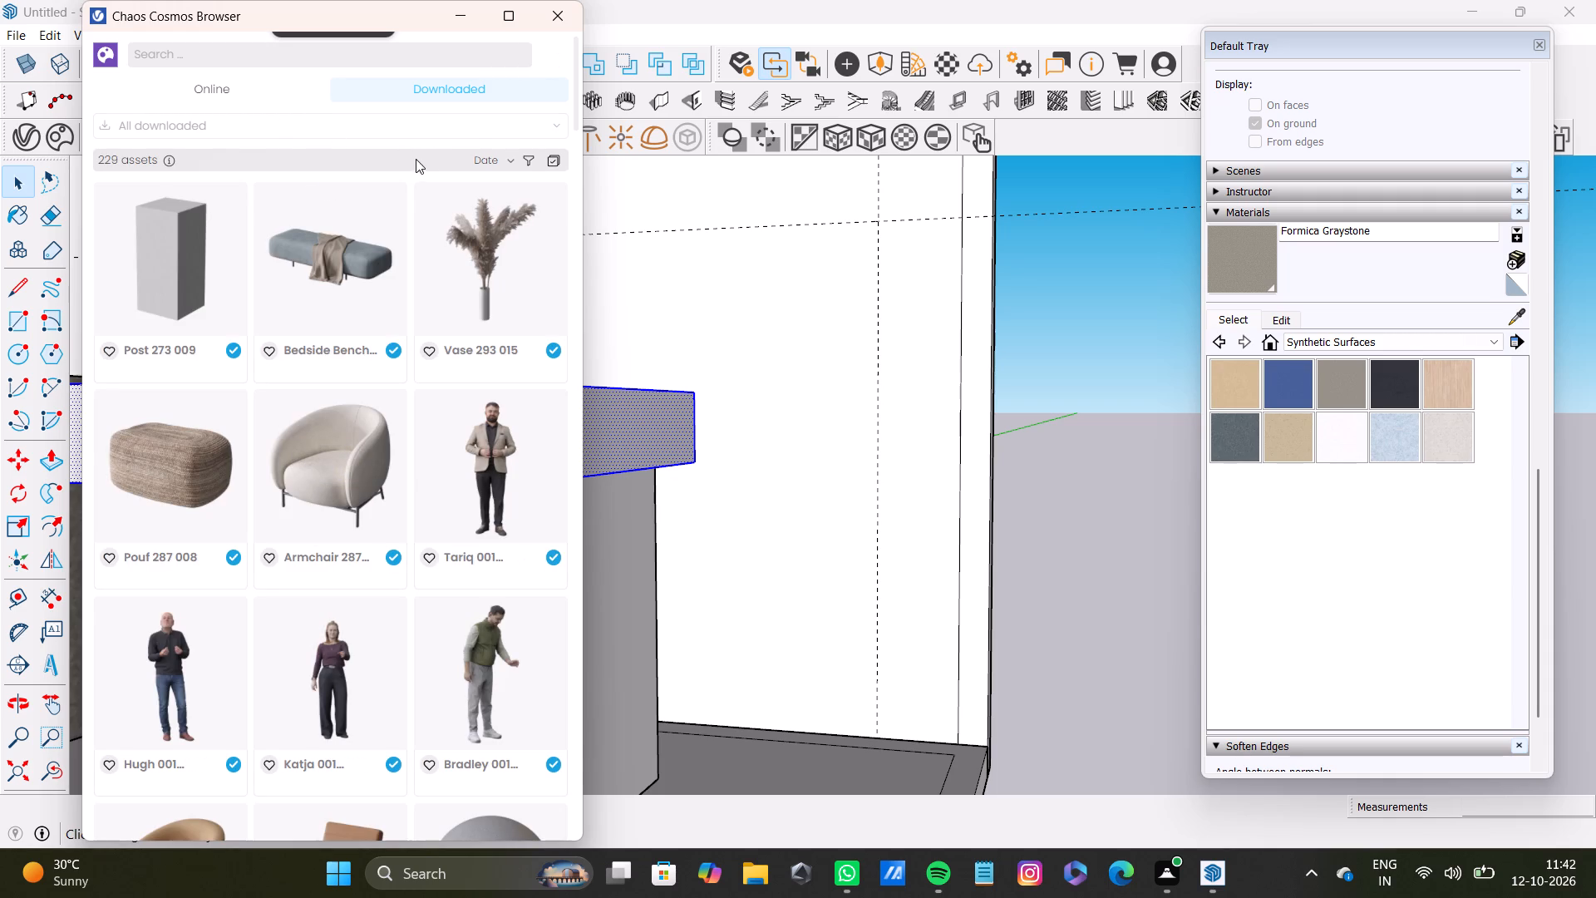
pyautogui.click(443, 125)
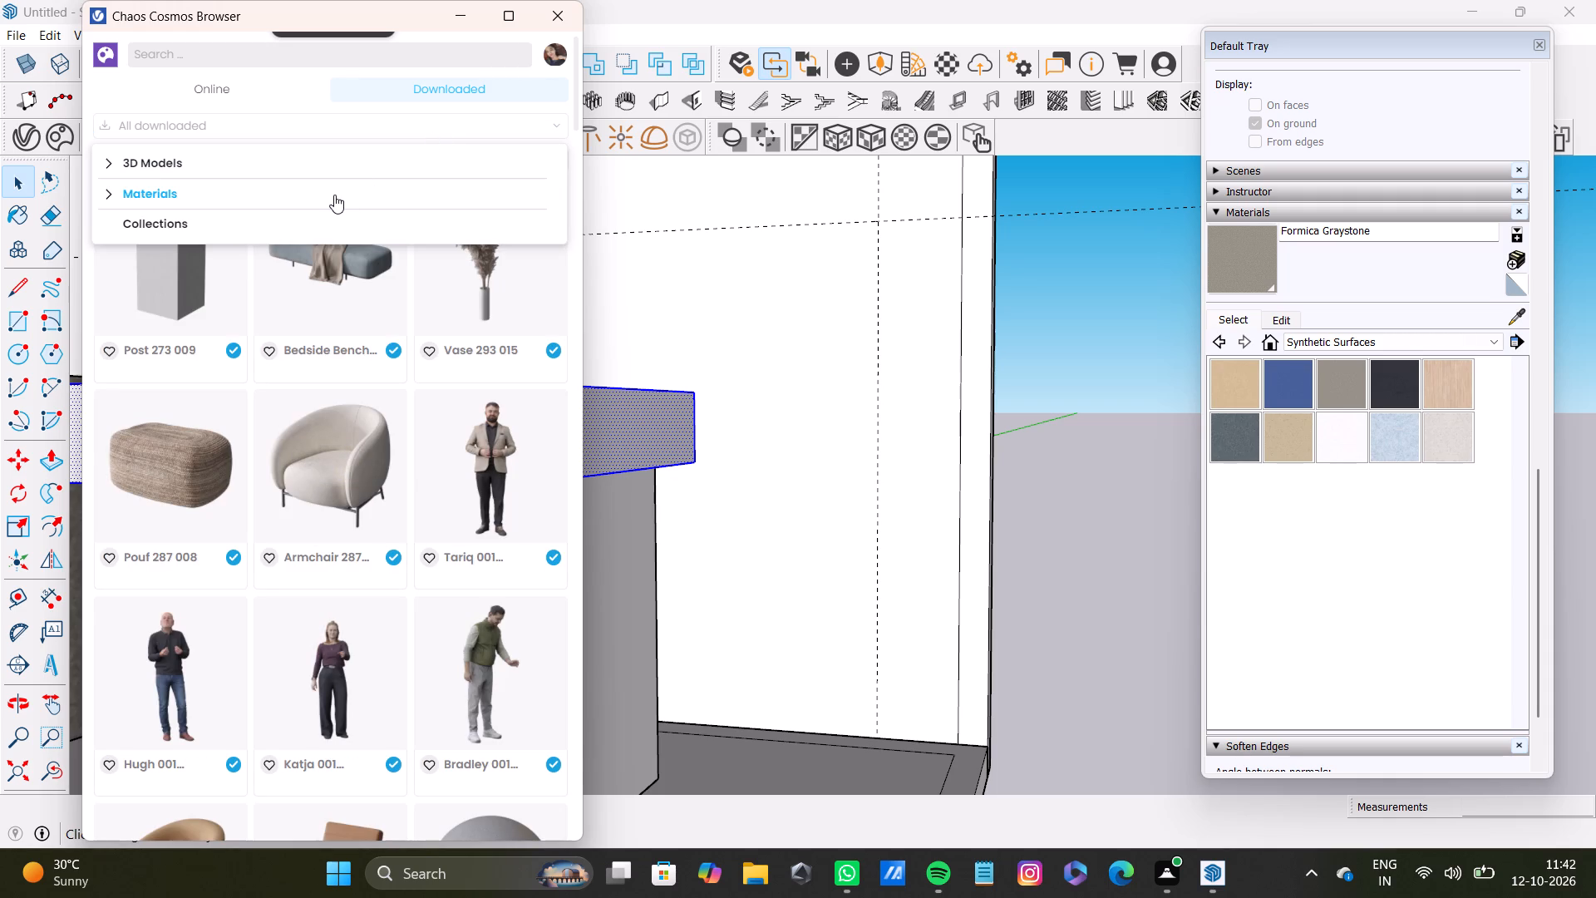
pyautogui.click(334, 195)
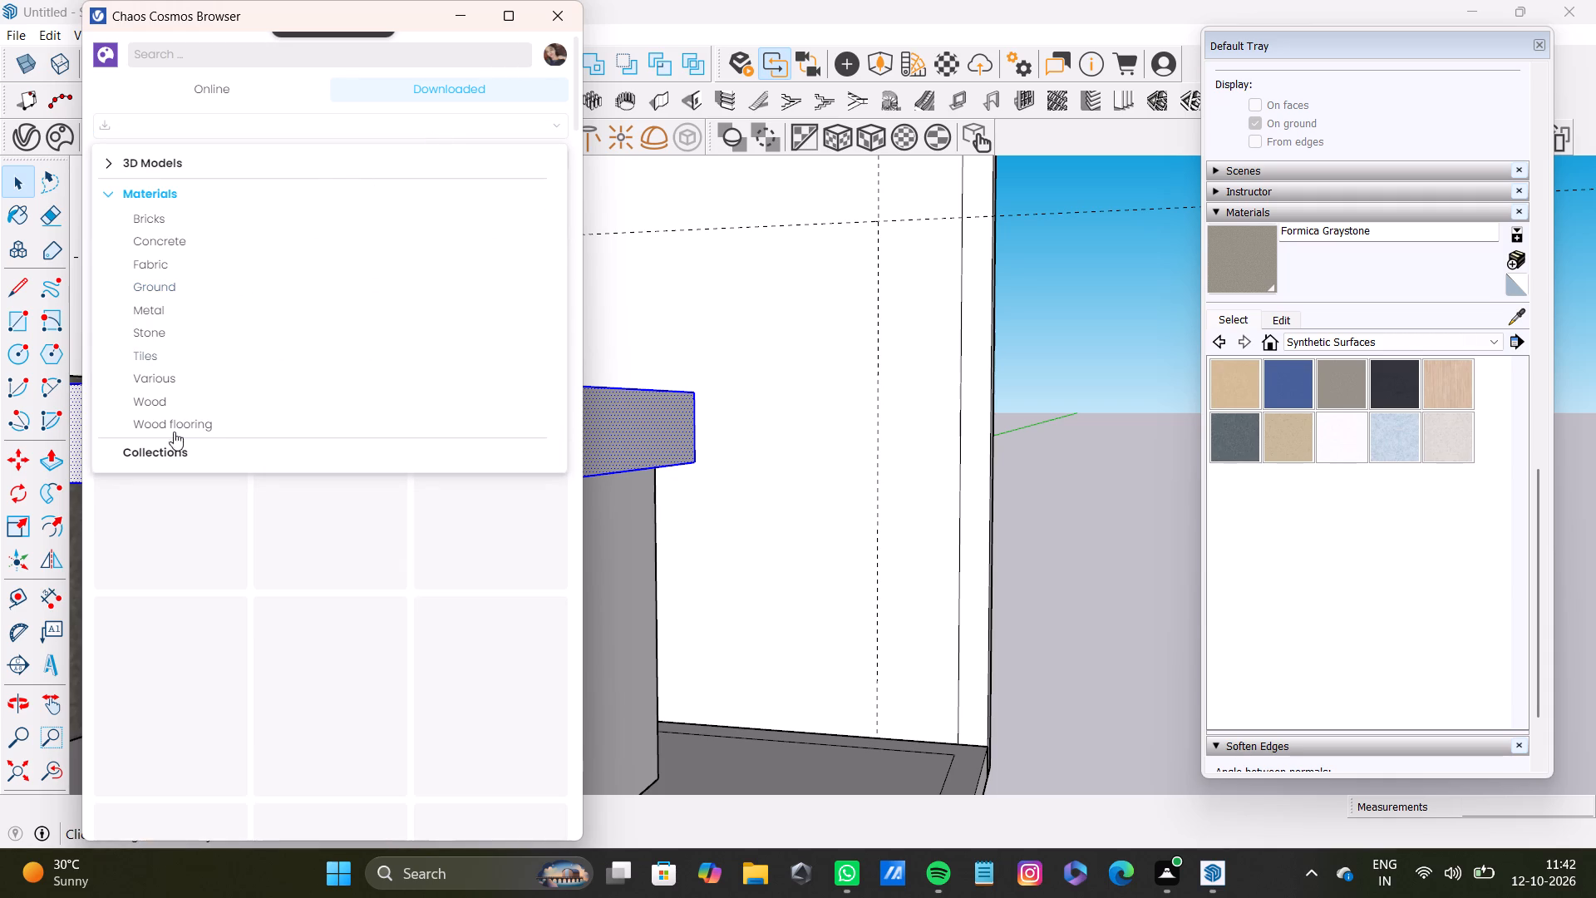
pyautogui.click(191, 396)
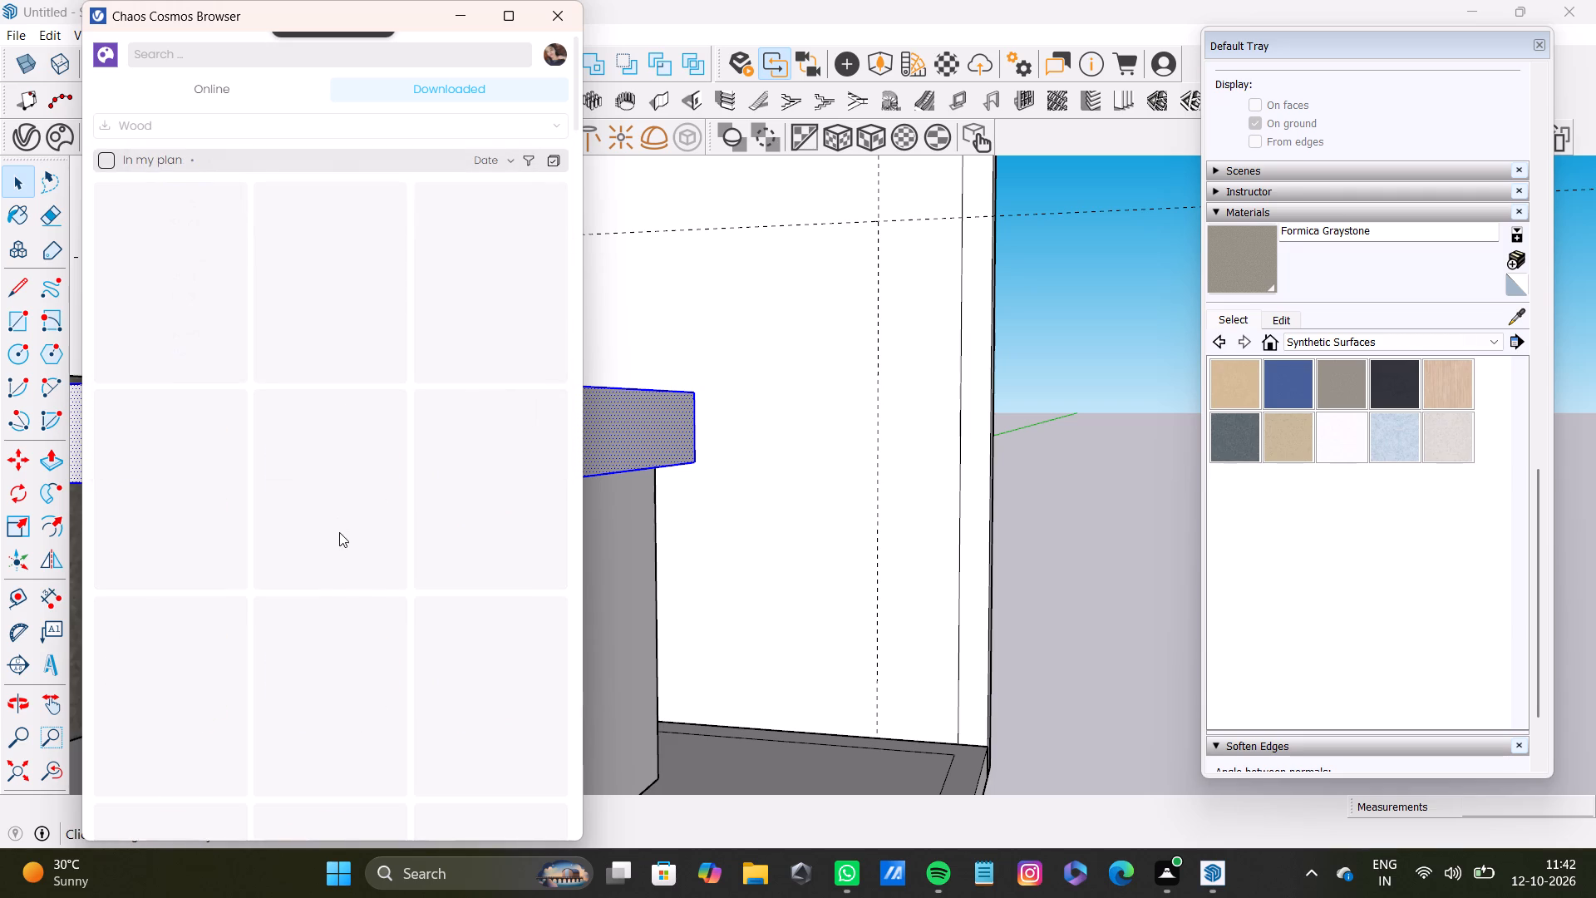
pyautogui.scroll(-5, 449, 563)
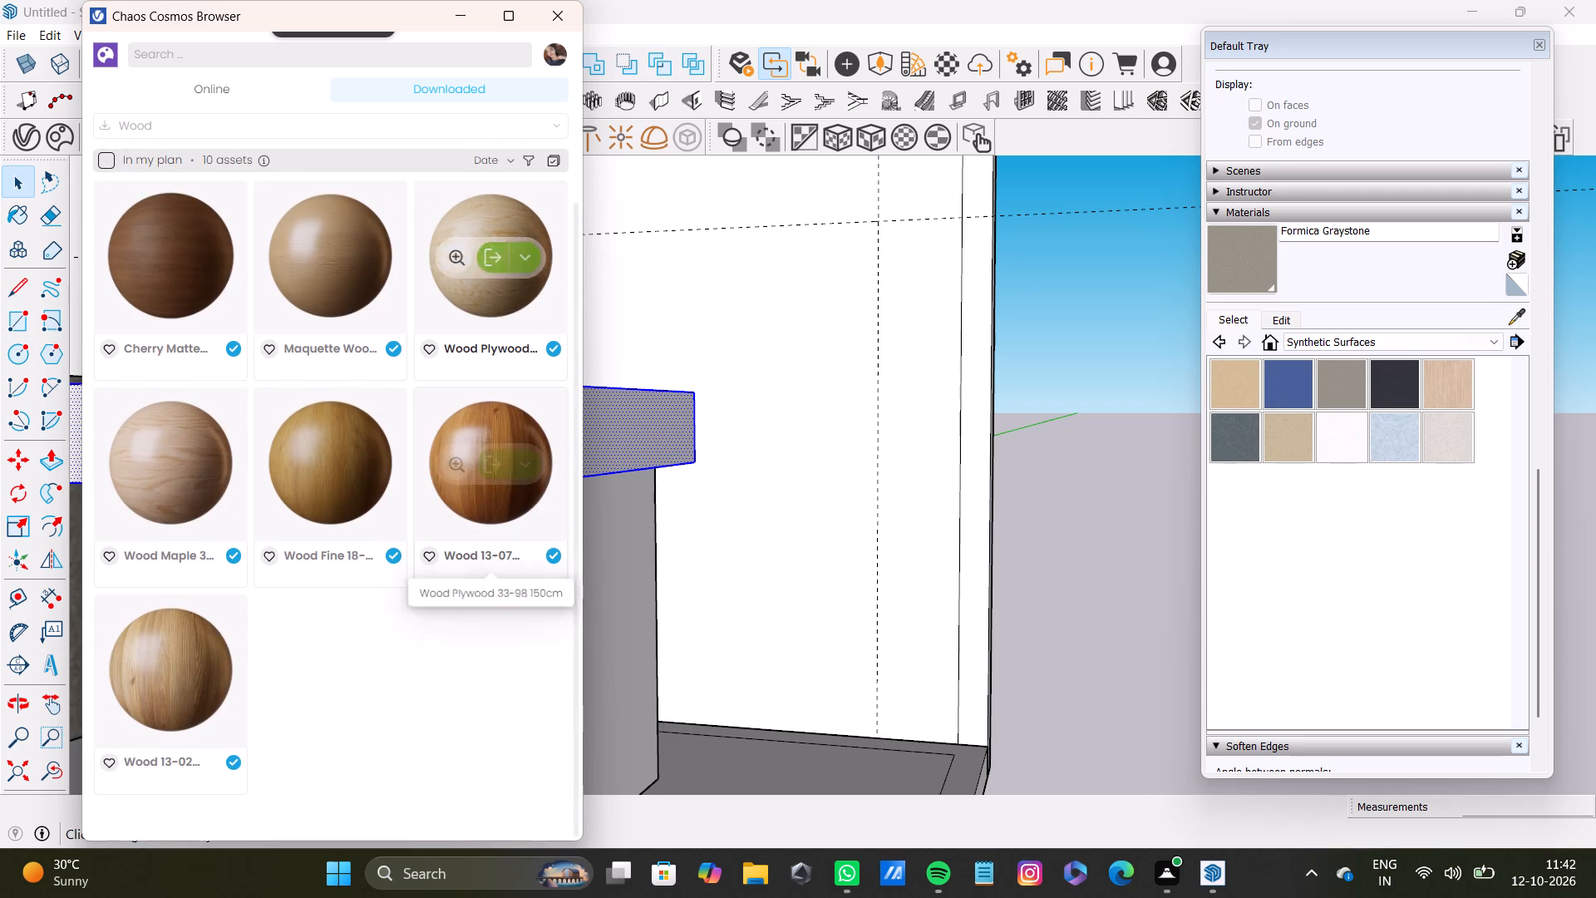
pyautogui.scroll(-4, 455, 541)
pyautogui.scroll(4, 455, 541)
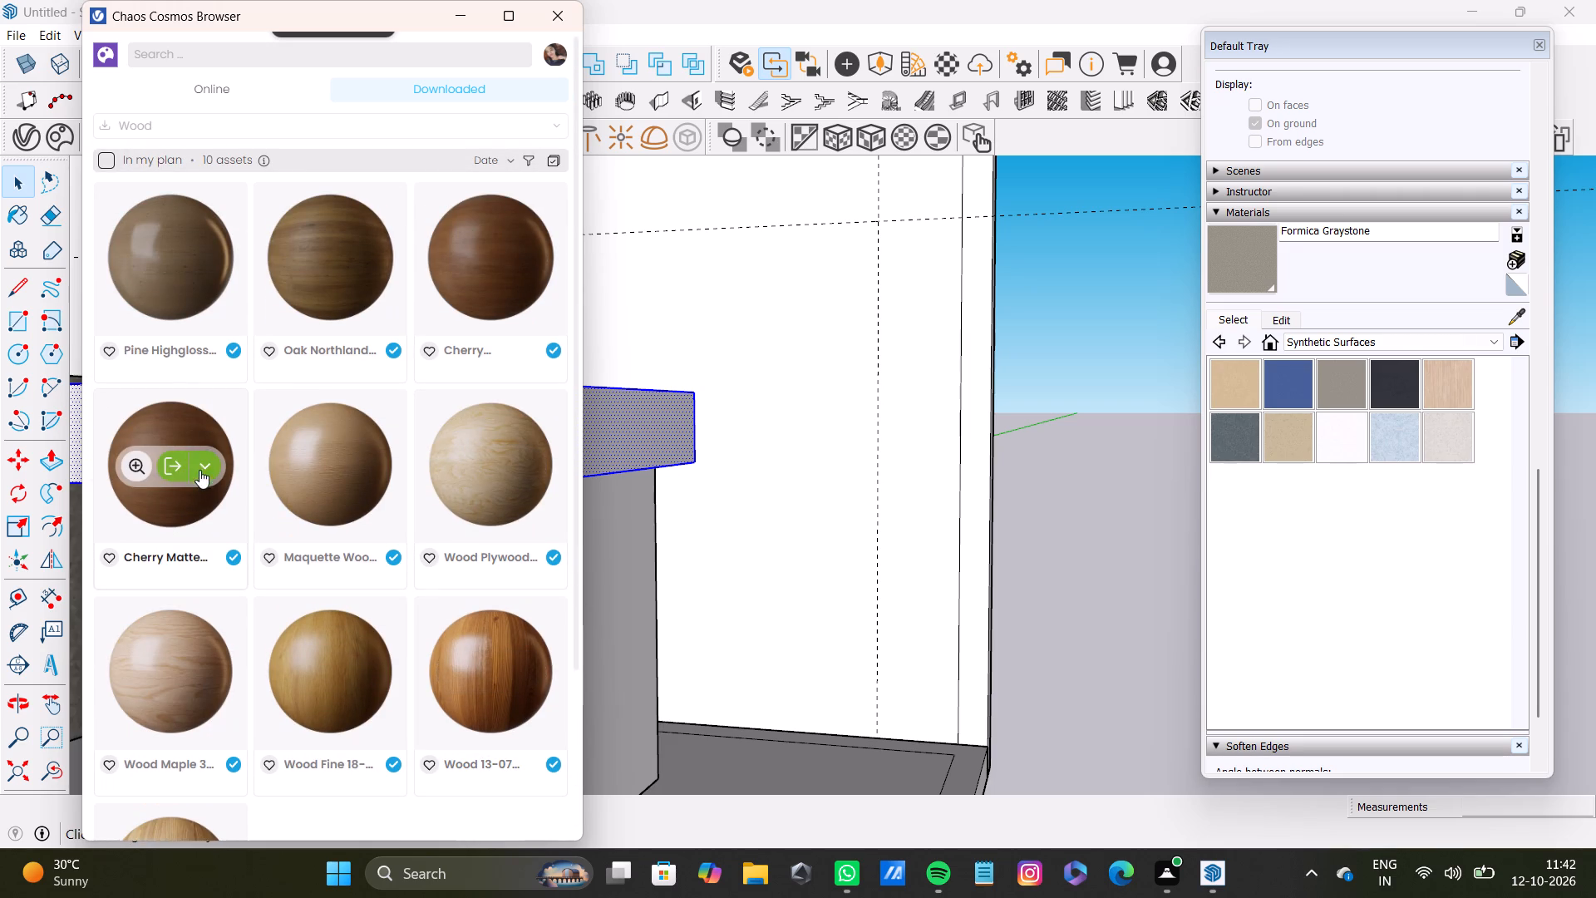
pyautogui.click(170, 466)
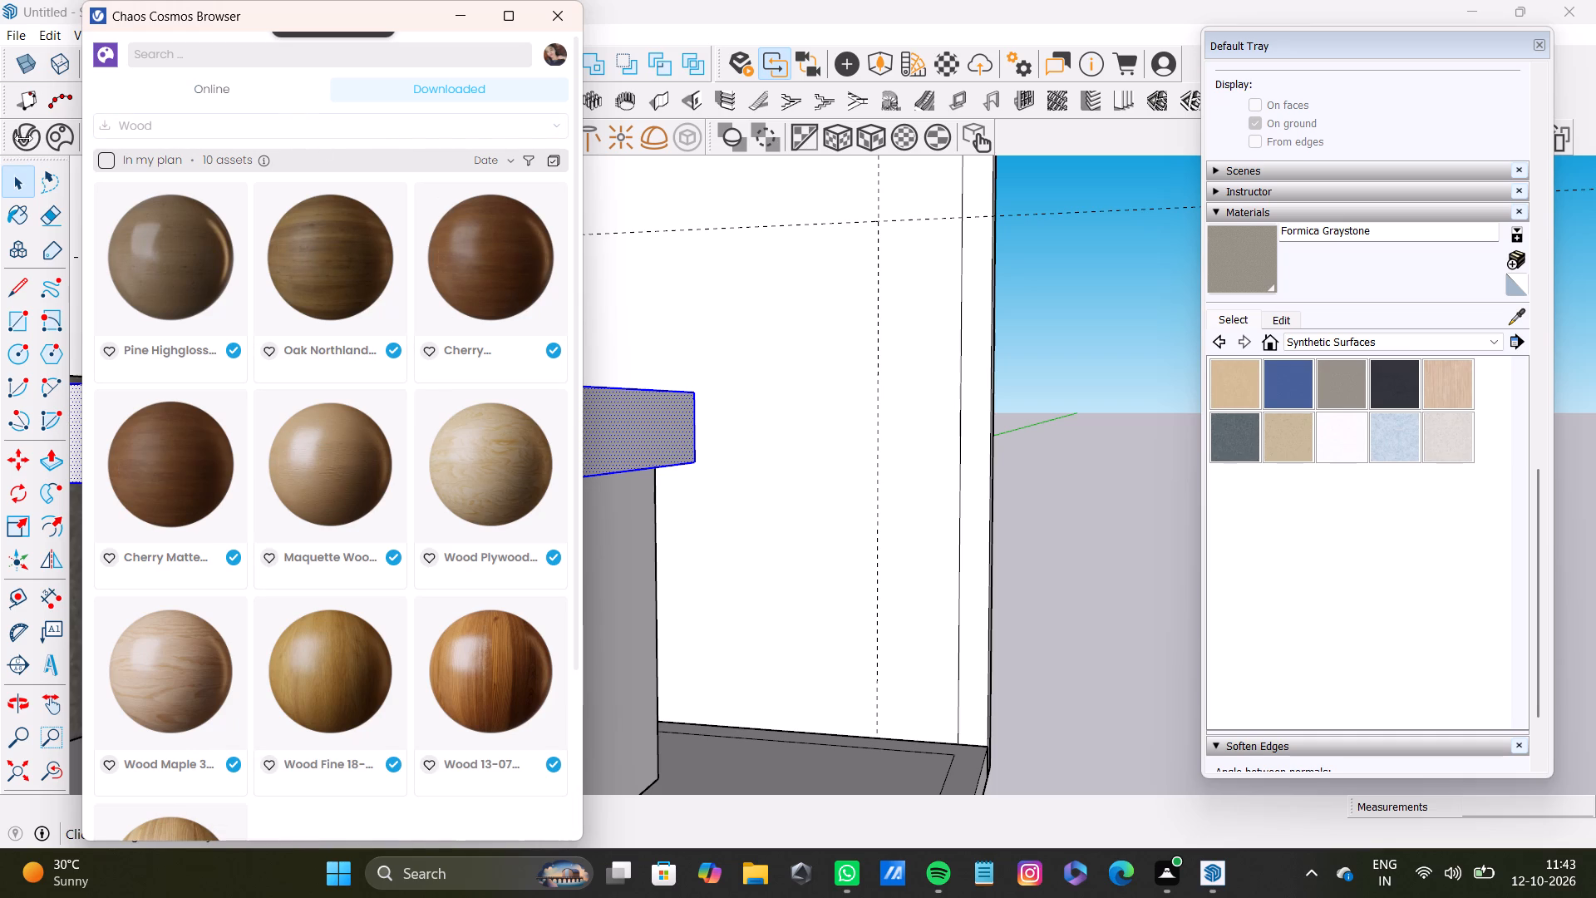
# Move the Cosmos browser aside and open the V-Ray Asset Editor at the end of its materials list.
pyautogui.moveTo(310, 12); pyautogui.dragTo(510, 847)
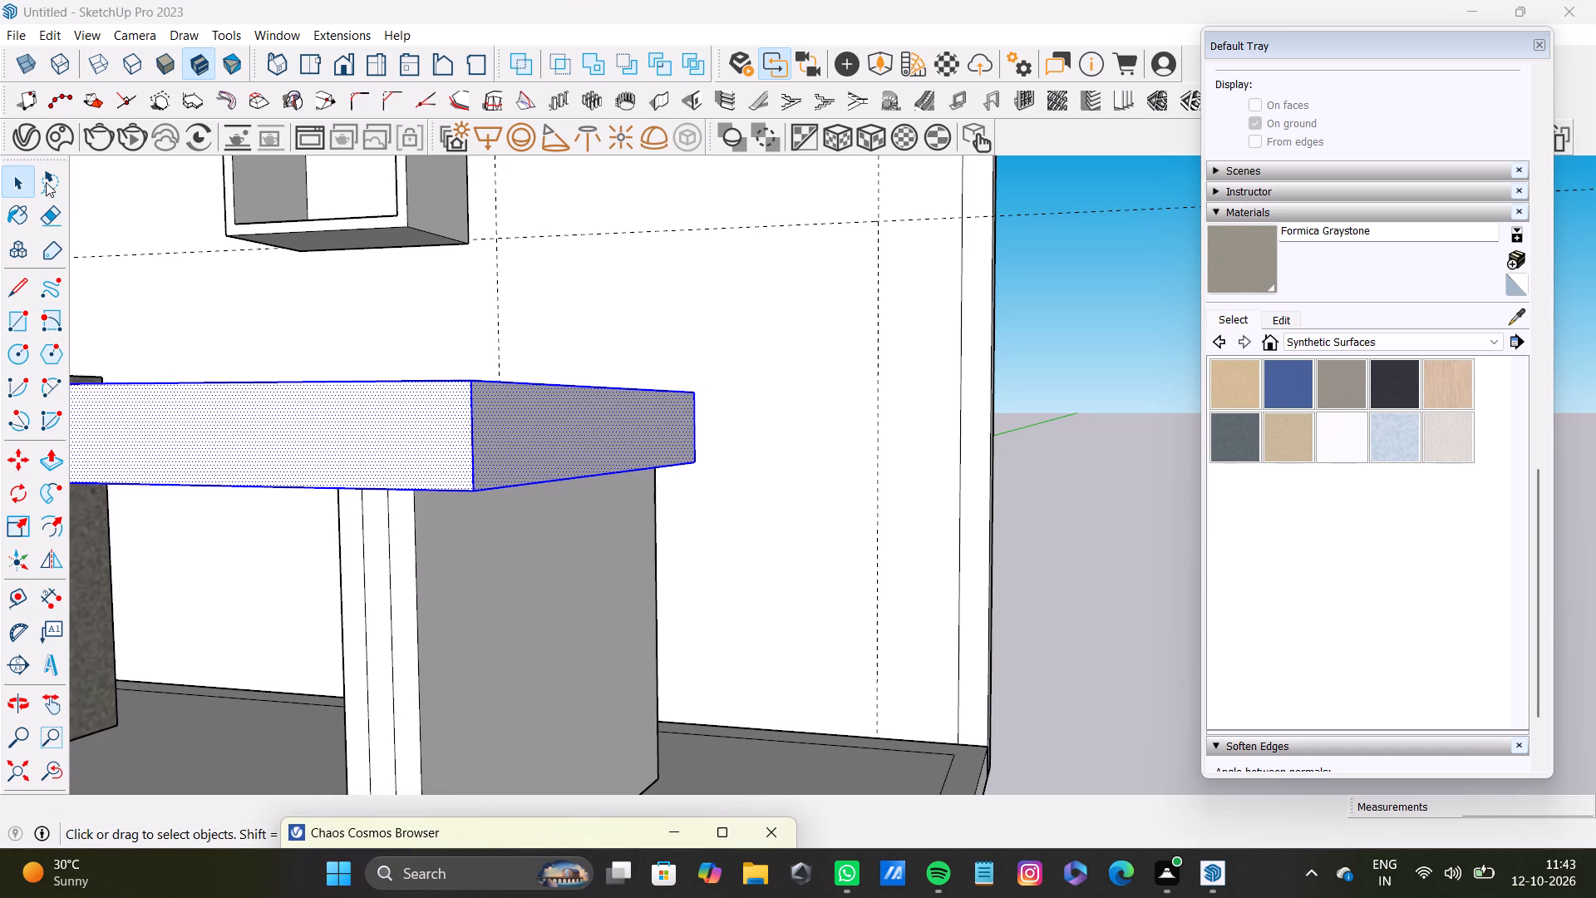
pyautogui.click(23, 137)
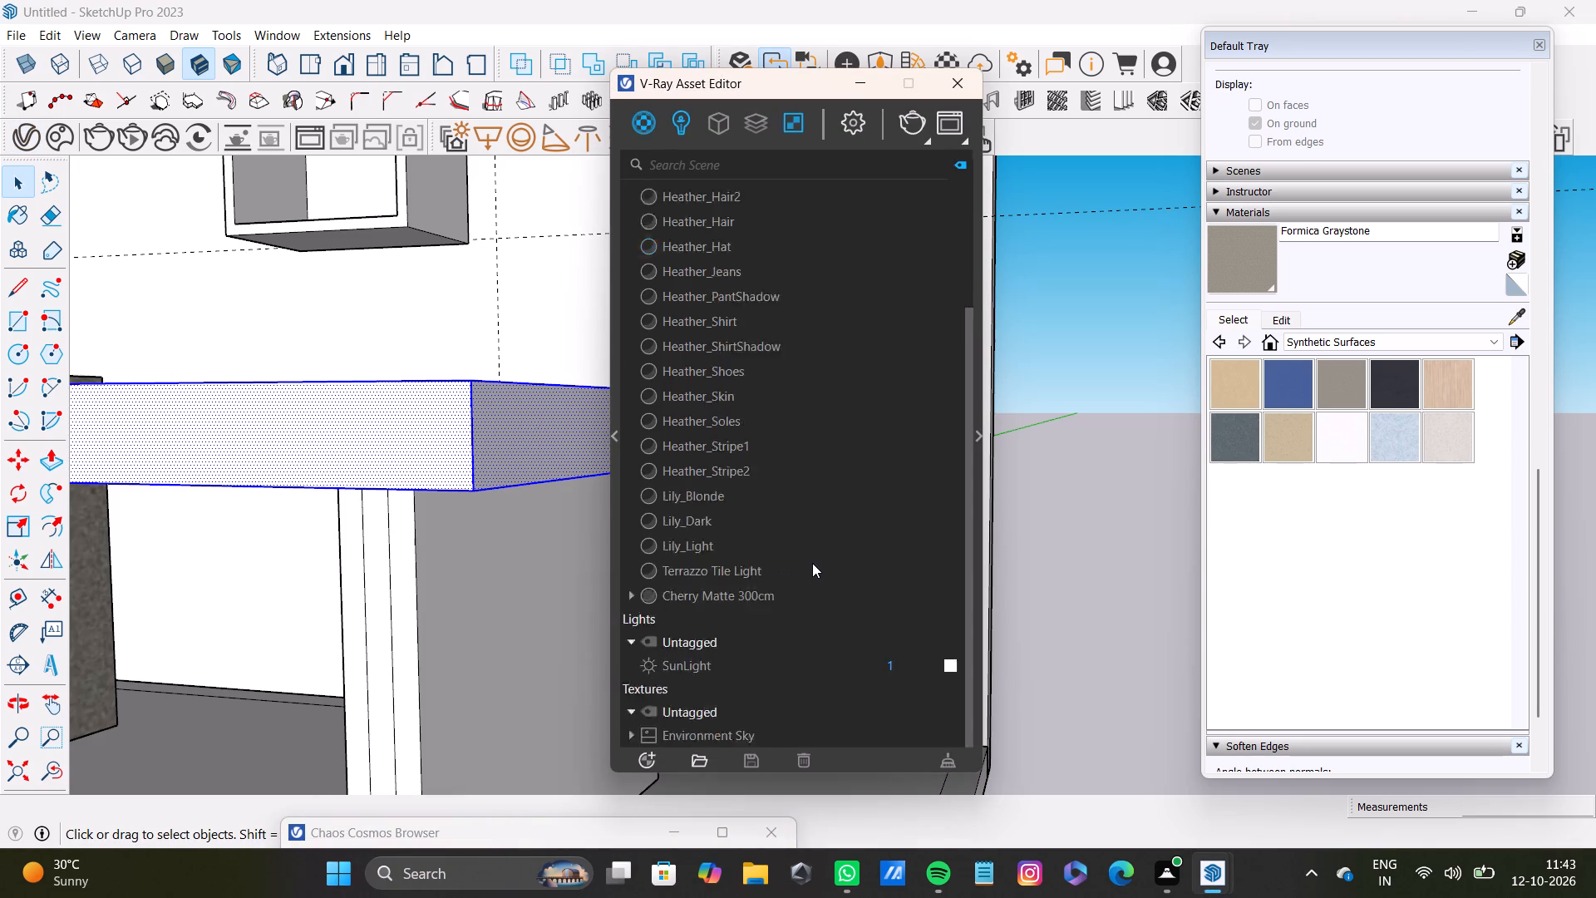
pyautogui.scroll(-9, 712, 533)
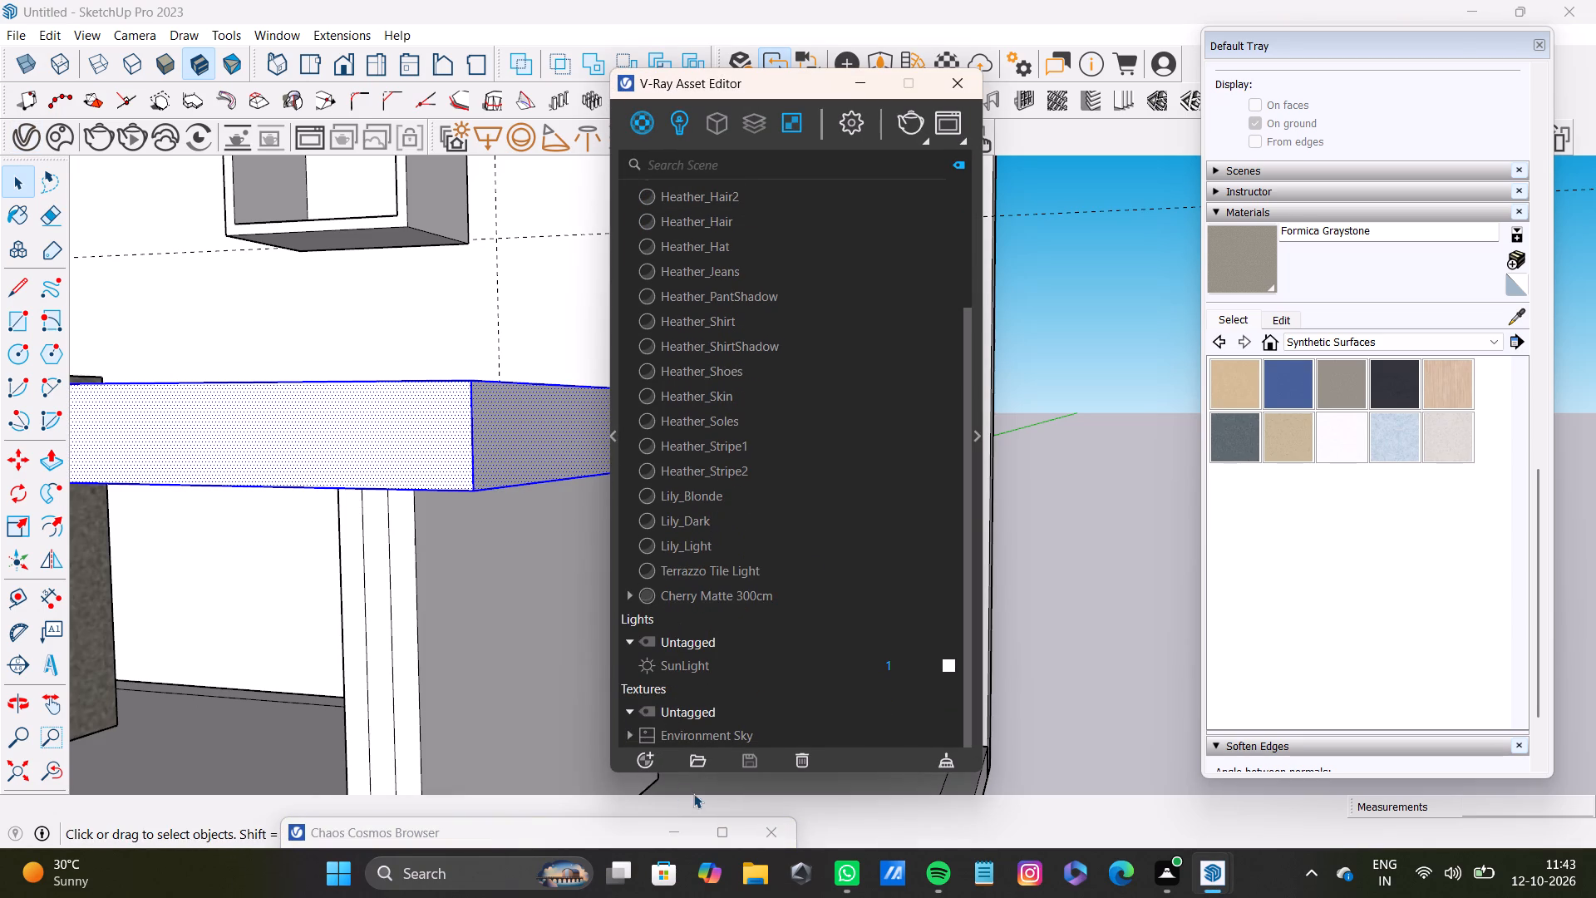
# Bring back the Cosmos browser, import Cherry Matte 300cm once more, and move the browser out of the way again.
pyautogui.moveTo(613, 831); pyautogui.dragTo(611, 44)
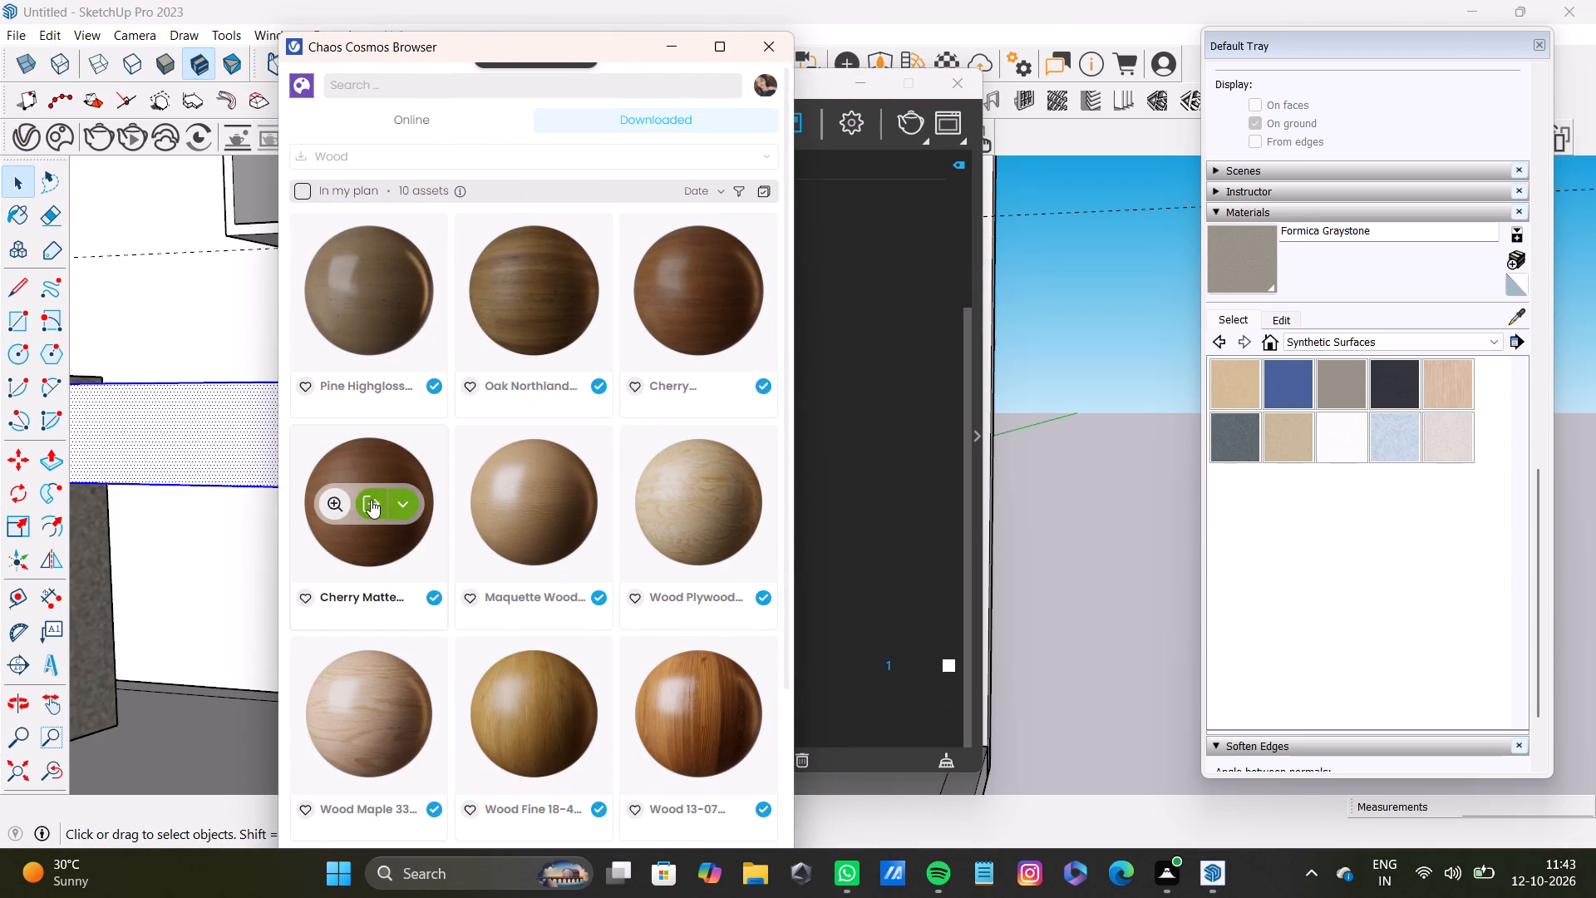
pyautogui.click(371, 500)
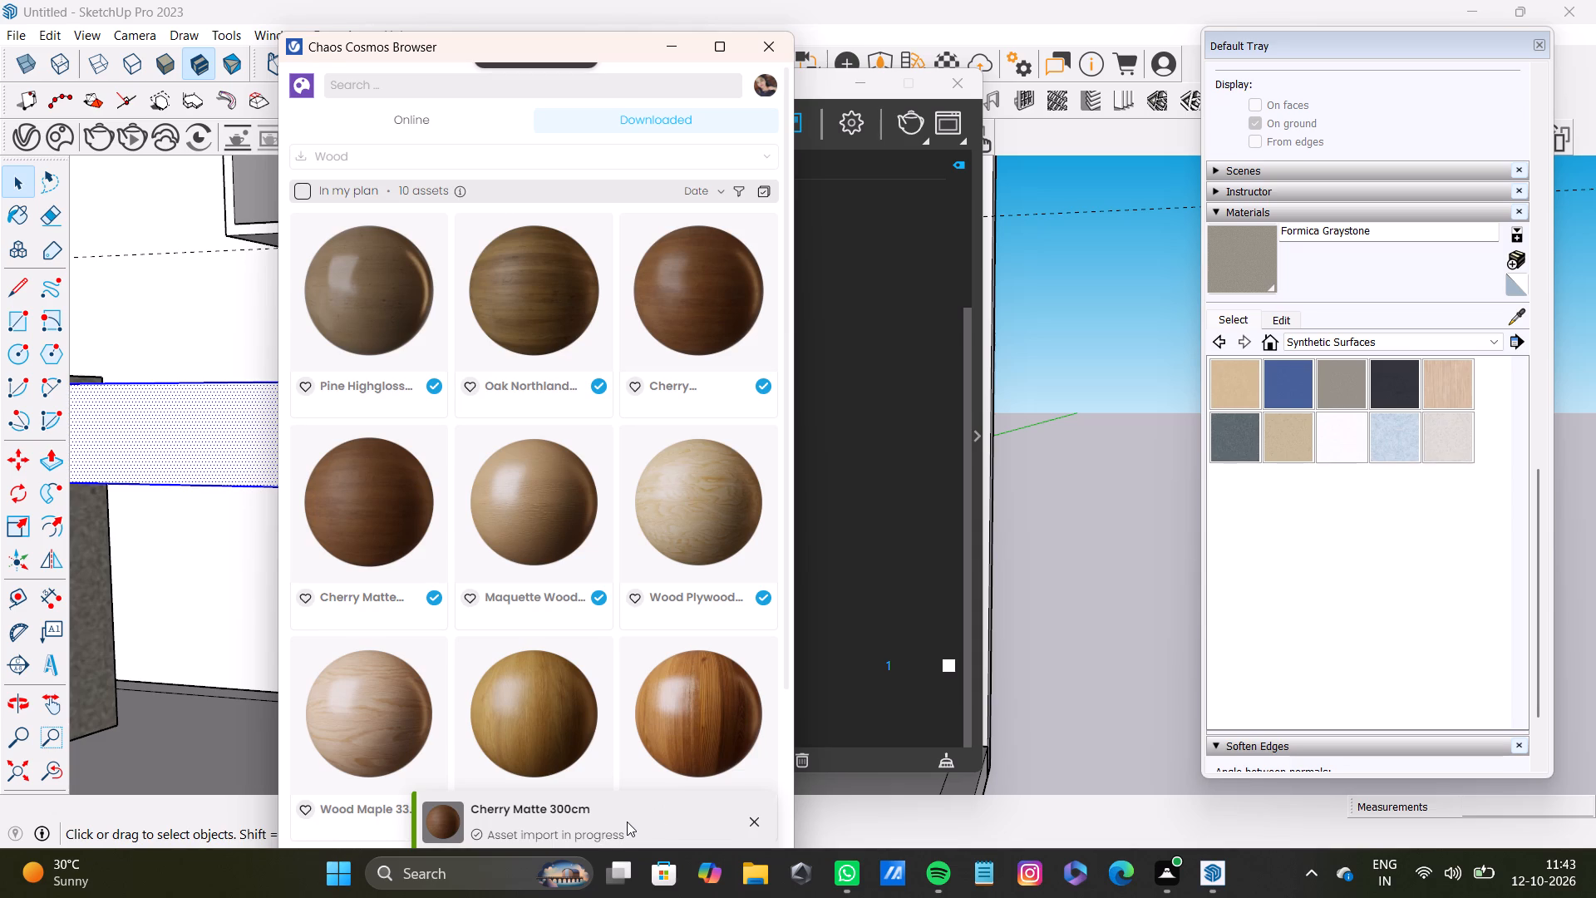
pyautogui.moveTo(498, 44); pyautogui.dragTo(486, 516)
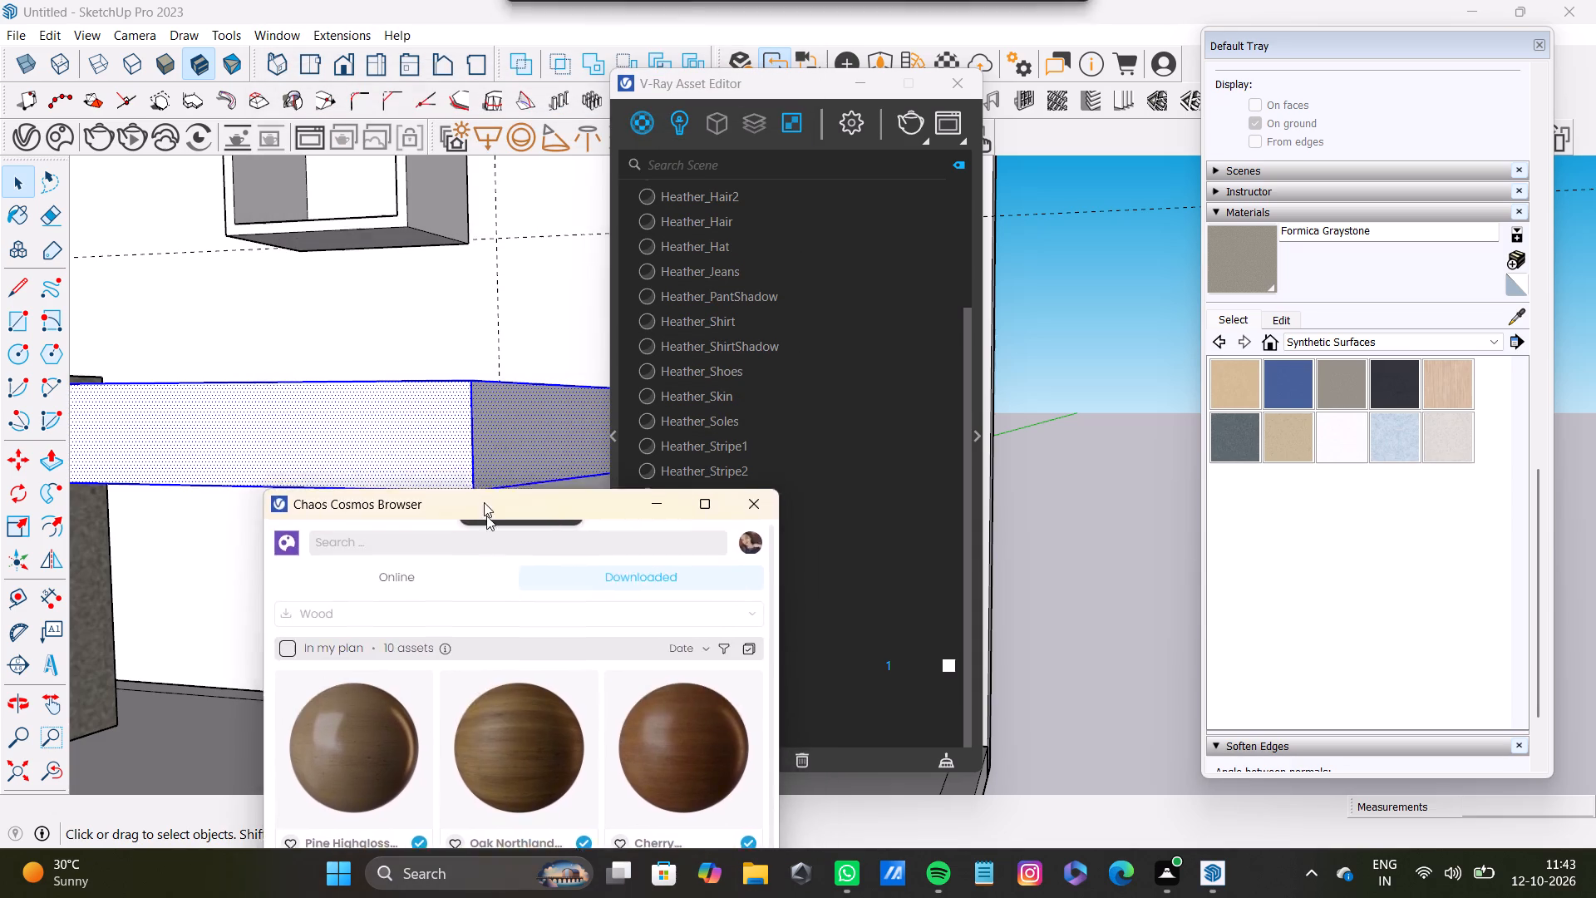
pyautogui.moveTo(486, 516); pyautogui.dragTo(563, 833)
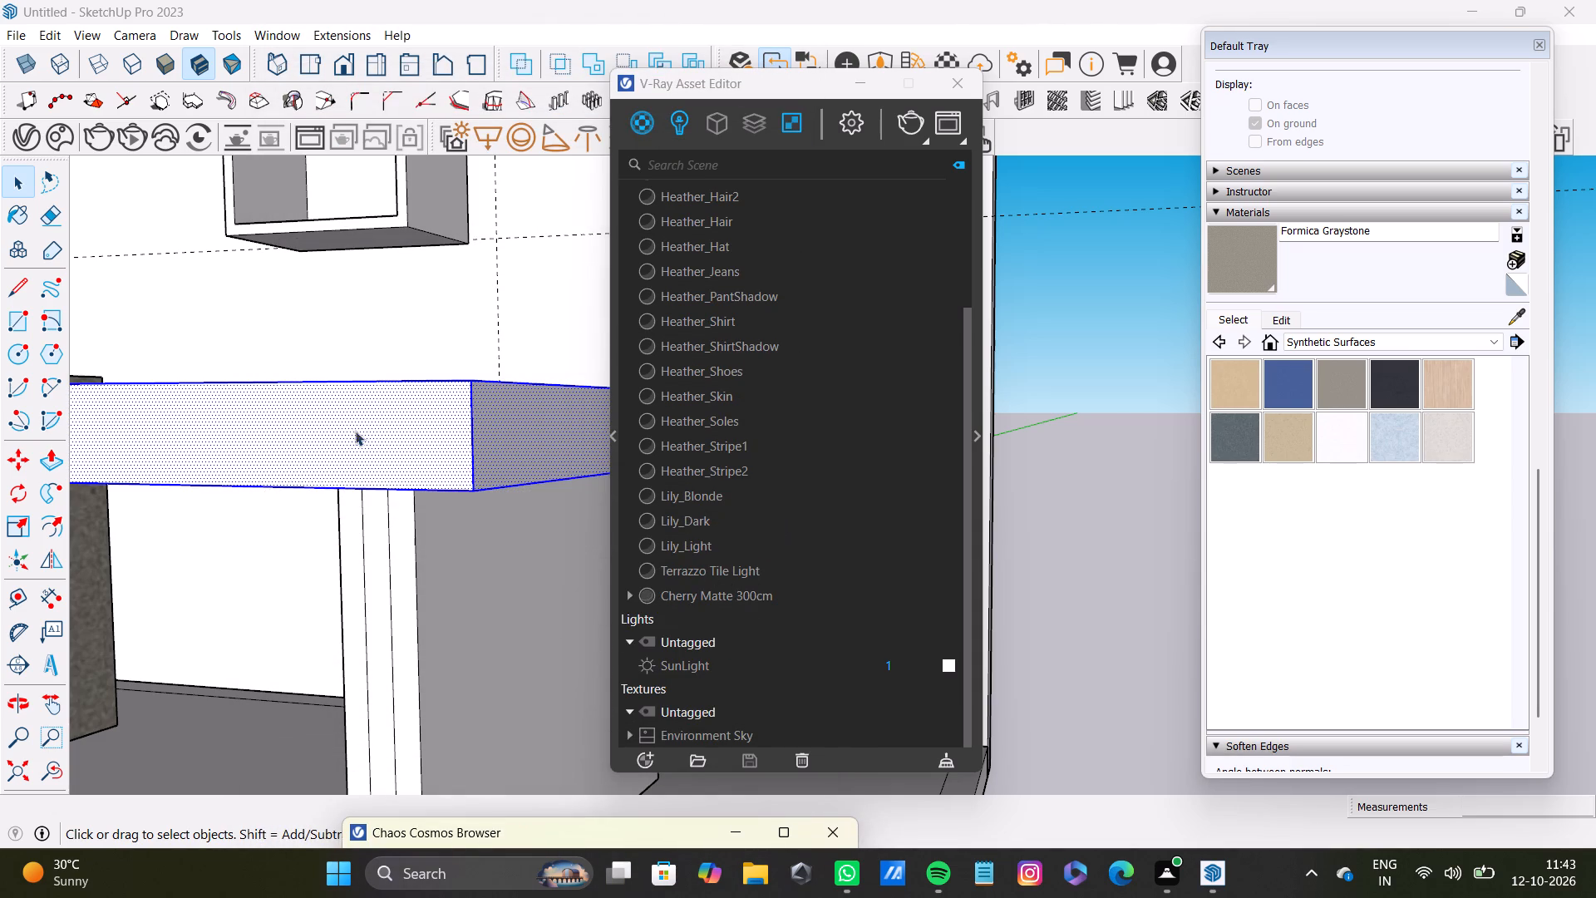
pyautogui.scroll(-13, 743, 556)
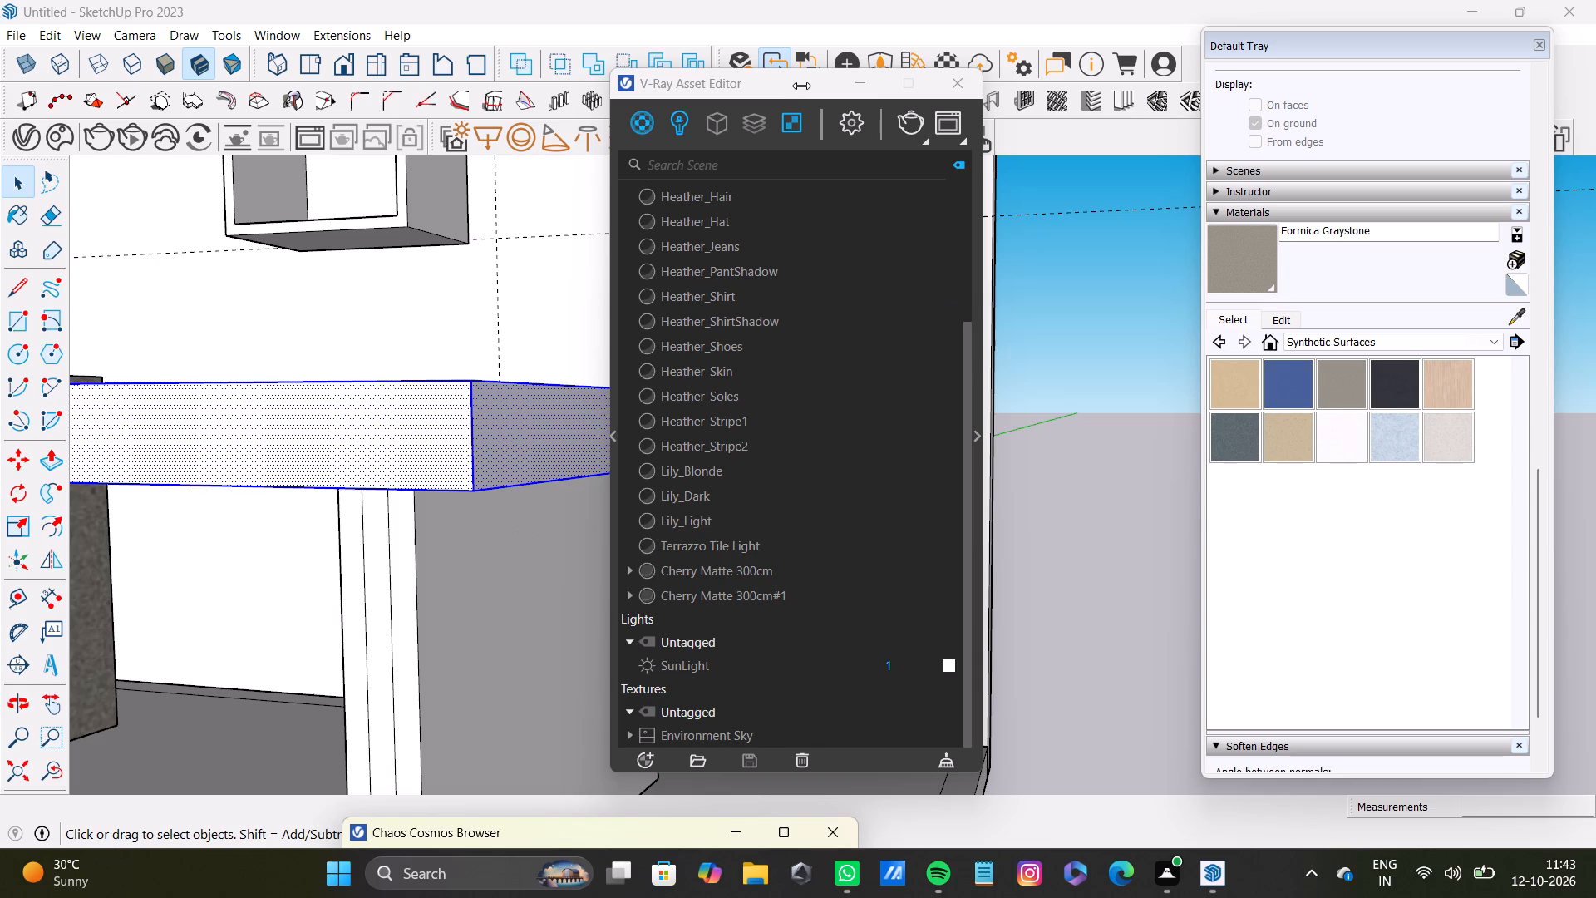
# Move the V-Ray Asset Editor clear of the model so the whole table can be reached.
pyautogui.moveTo(801, 86); pyautogui.dragTo(1111, 136)
pyautogui.press('space')
pyautogui.click(1066, 307)
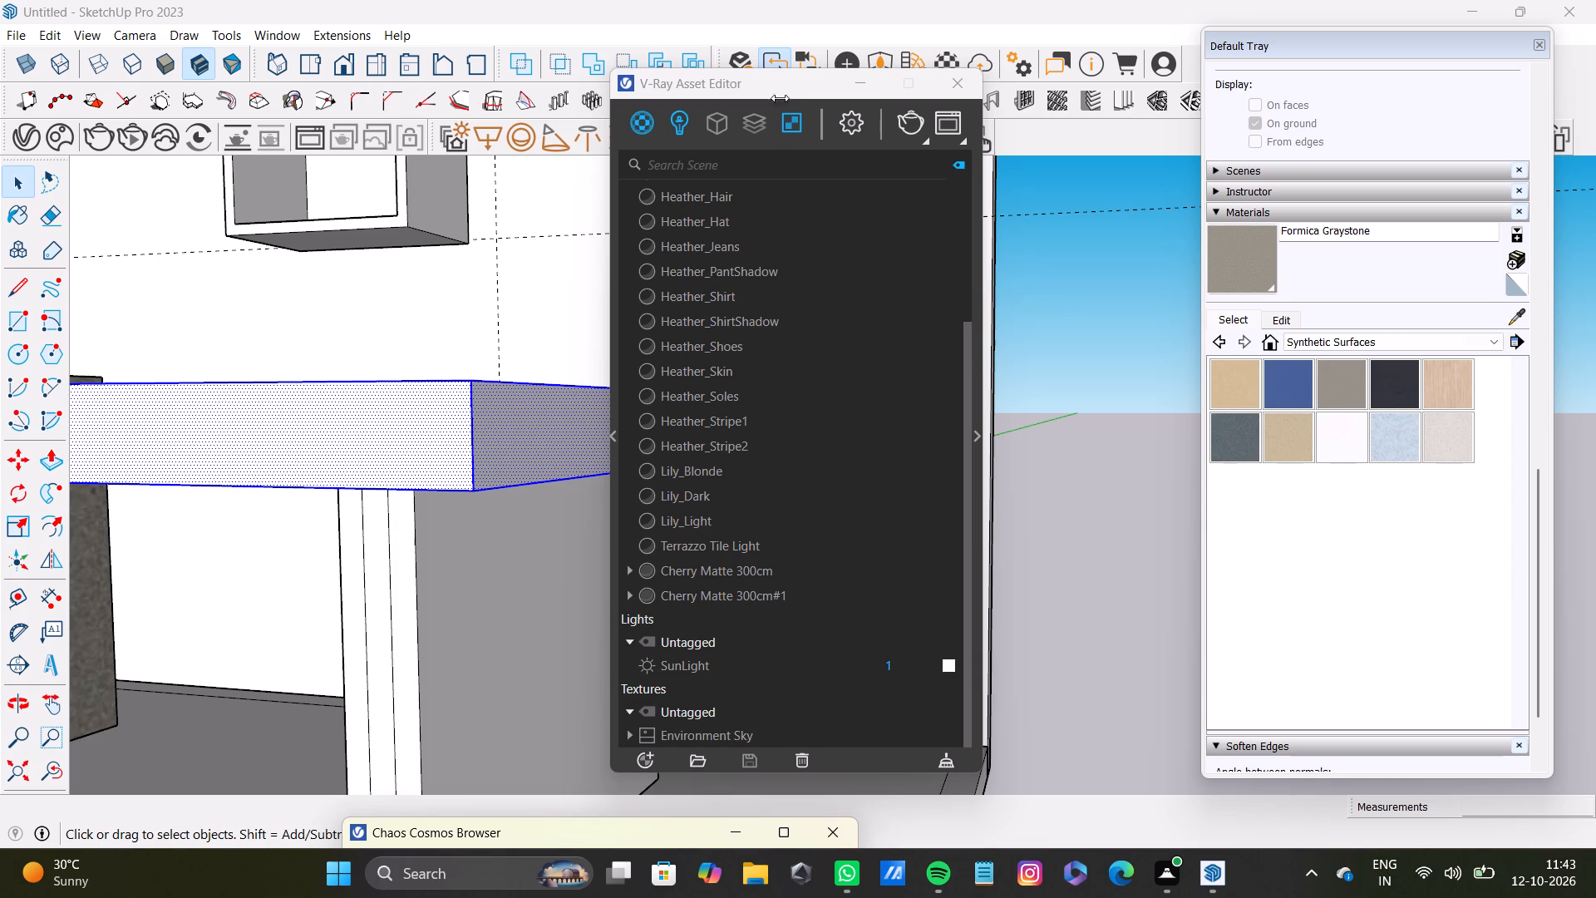
pyautogui.click(777, 87)
pyautogui.press('space')
pyautogui.press('space')
pyautogui.click(1064, 412)
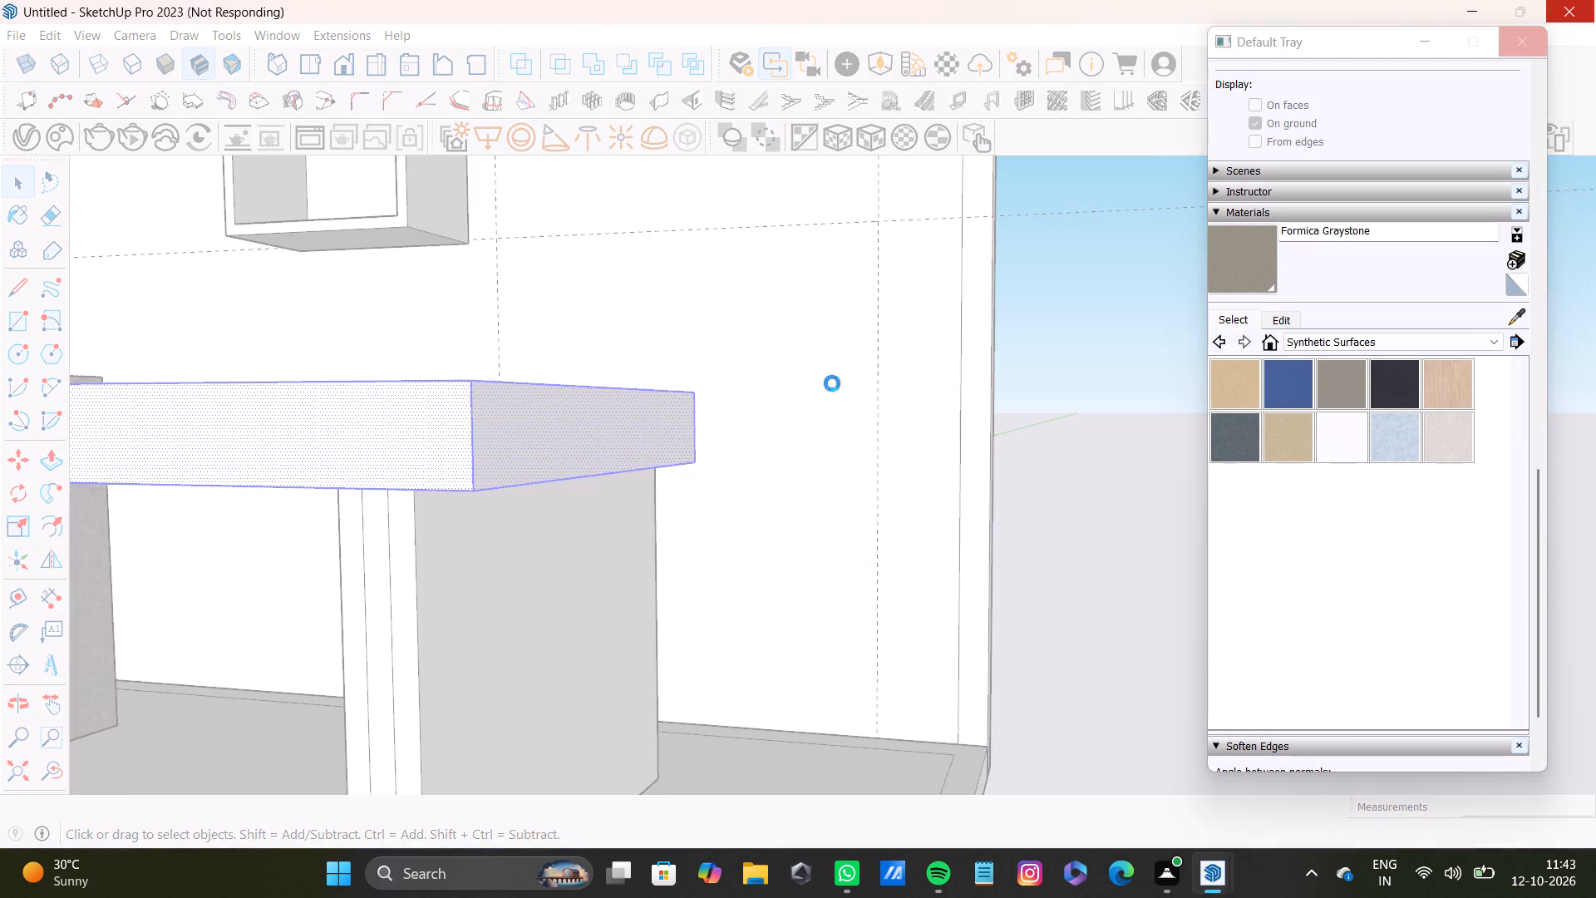
pyautogui.moveTo(747, 80); pyautogui.dragTo(1175, 182)
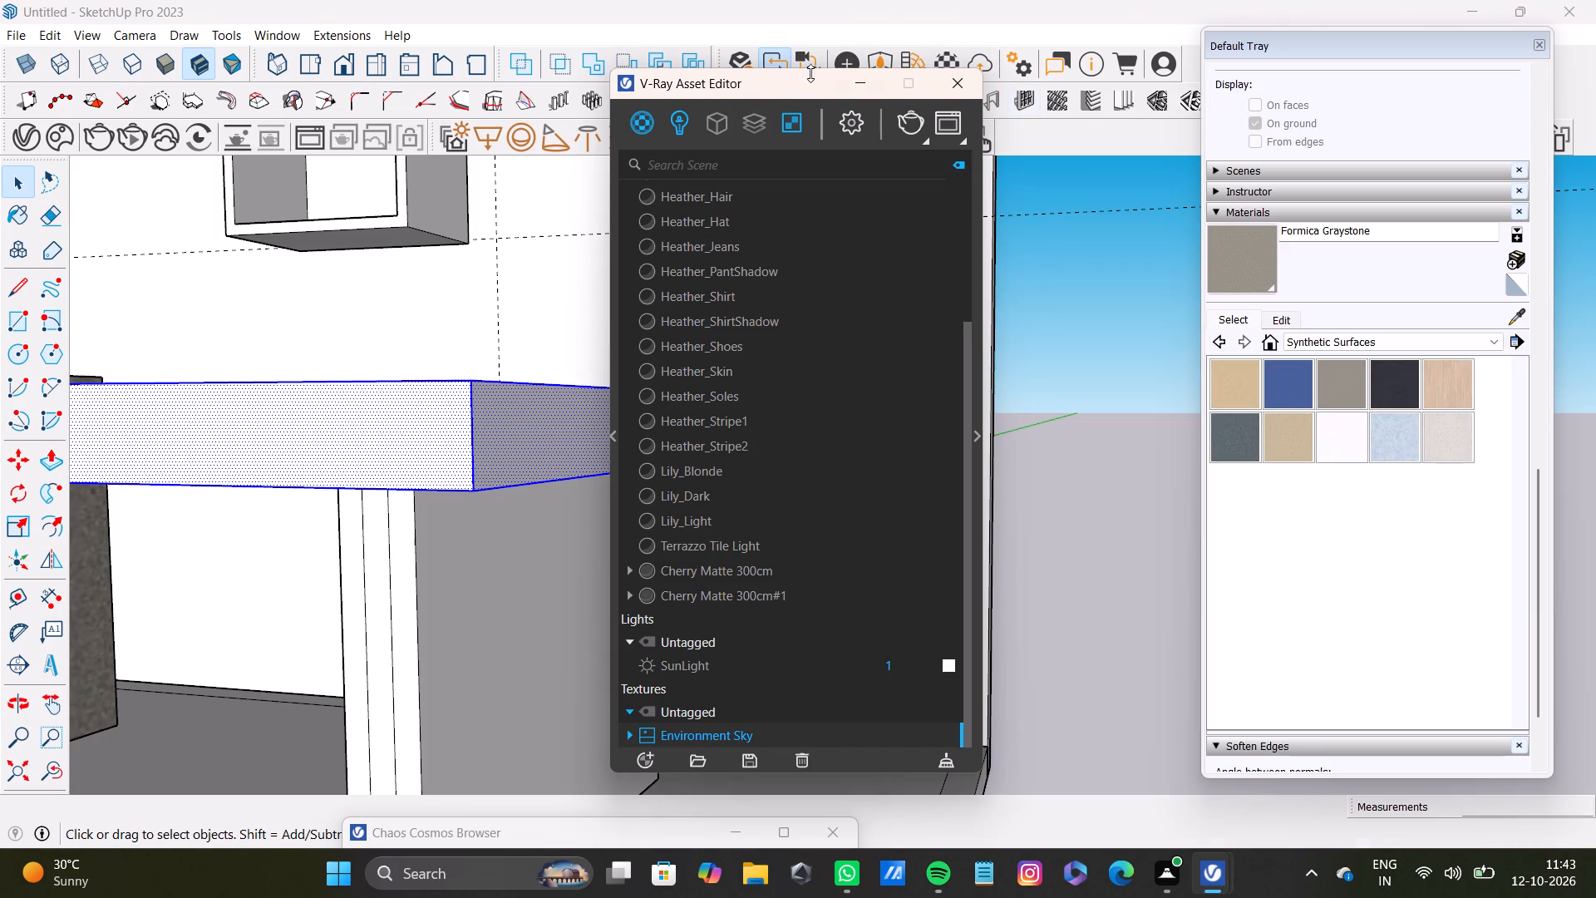
pyautogui.moveTo(765, 86); pyautogui.dragTo(1269, 222)
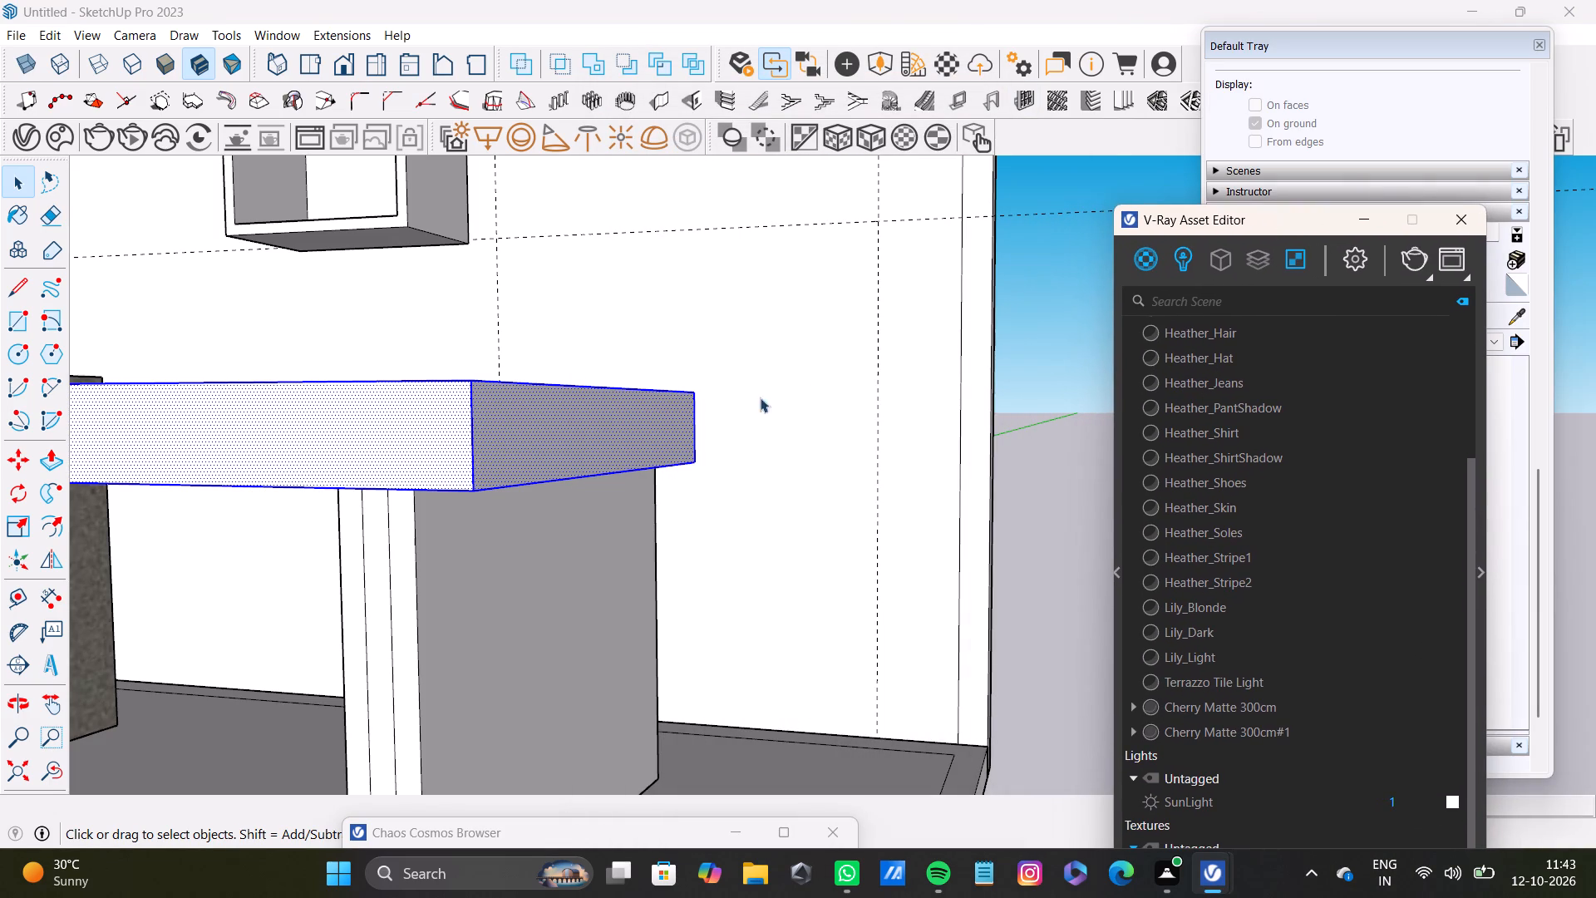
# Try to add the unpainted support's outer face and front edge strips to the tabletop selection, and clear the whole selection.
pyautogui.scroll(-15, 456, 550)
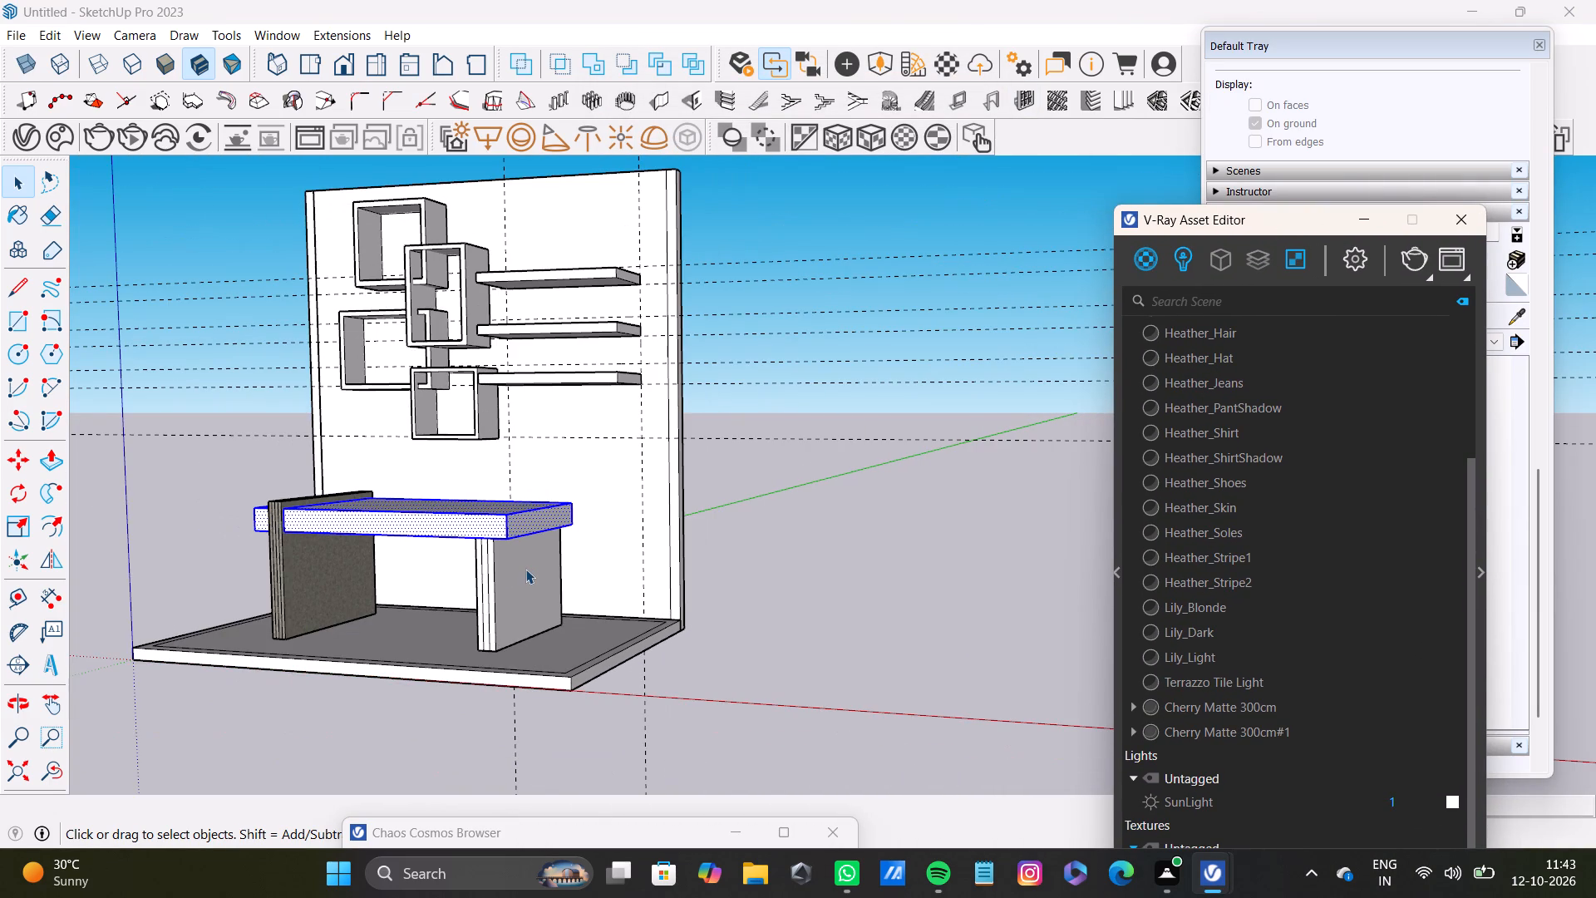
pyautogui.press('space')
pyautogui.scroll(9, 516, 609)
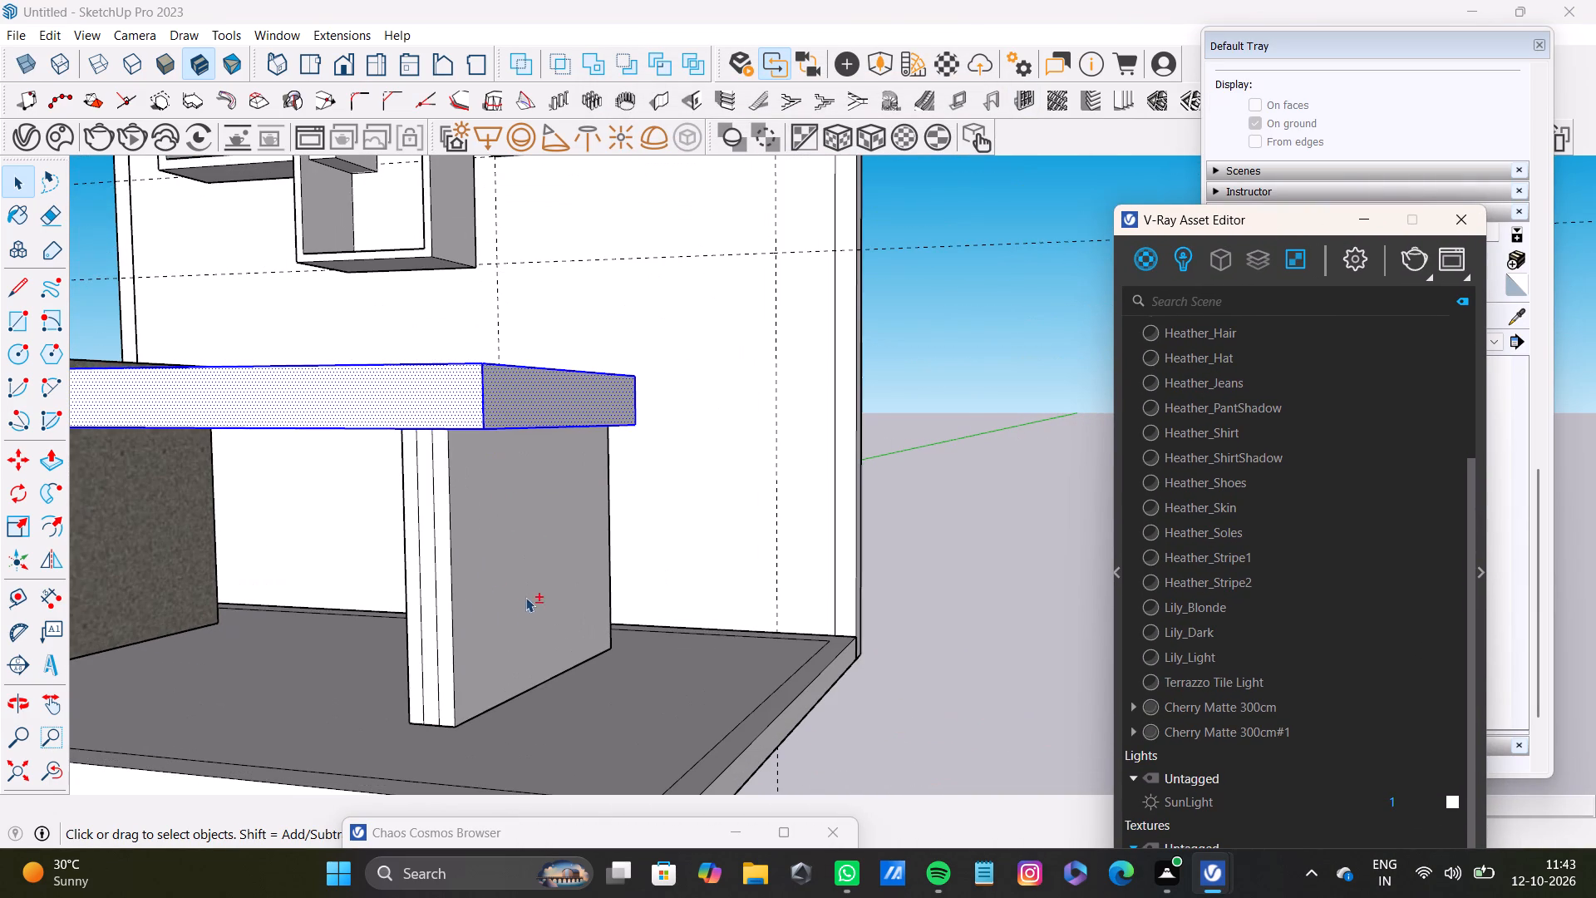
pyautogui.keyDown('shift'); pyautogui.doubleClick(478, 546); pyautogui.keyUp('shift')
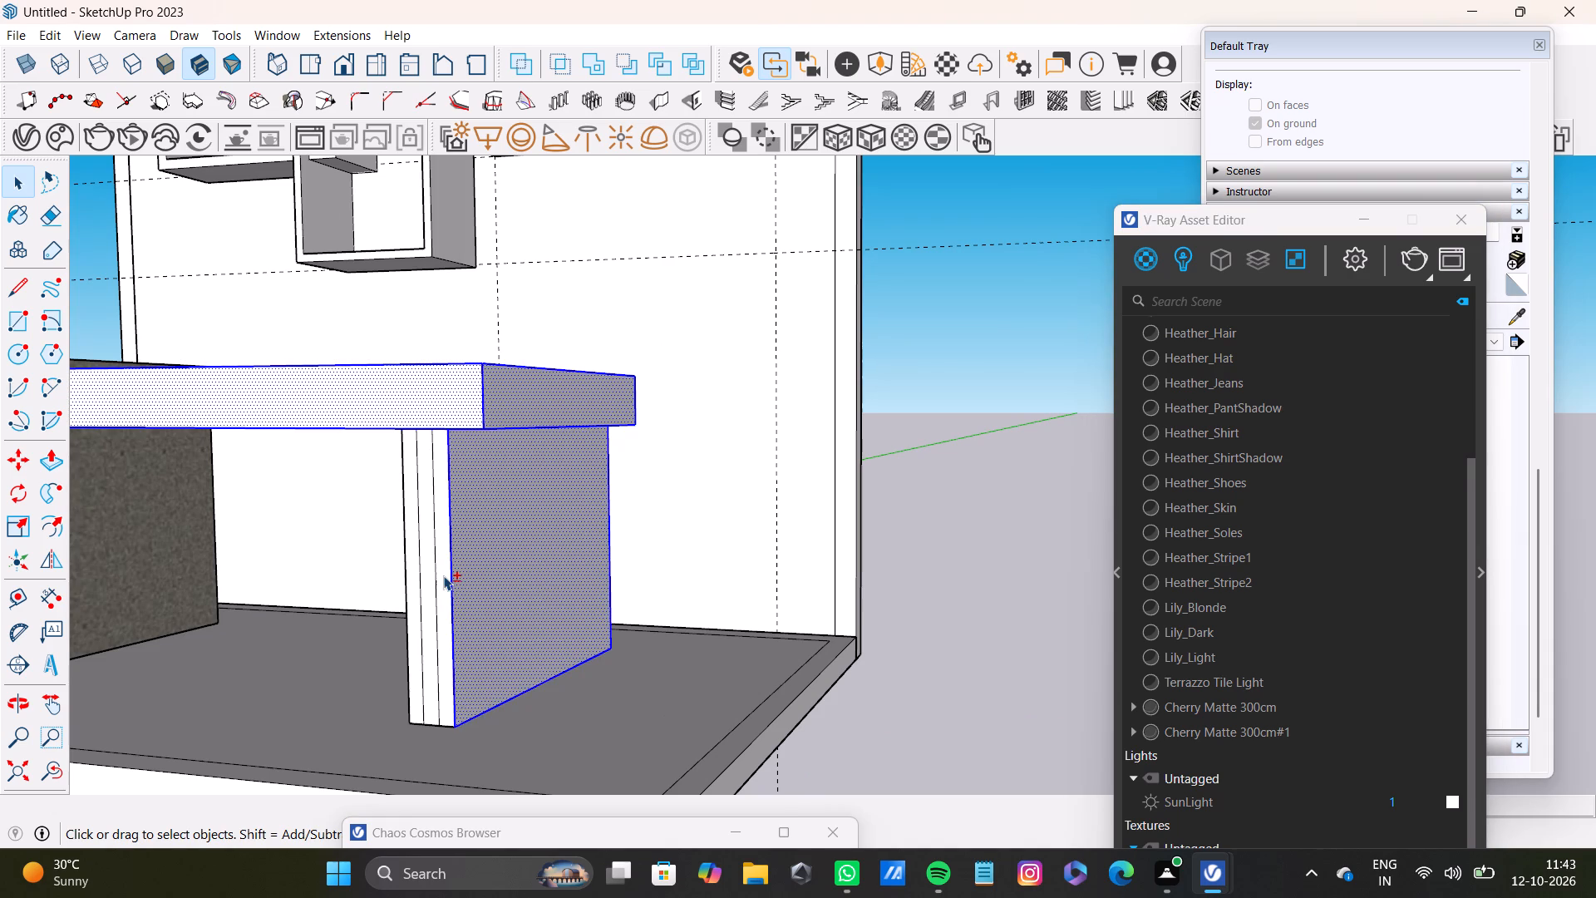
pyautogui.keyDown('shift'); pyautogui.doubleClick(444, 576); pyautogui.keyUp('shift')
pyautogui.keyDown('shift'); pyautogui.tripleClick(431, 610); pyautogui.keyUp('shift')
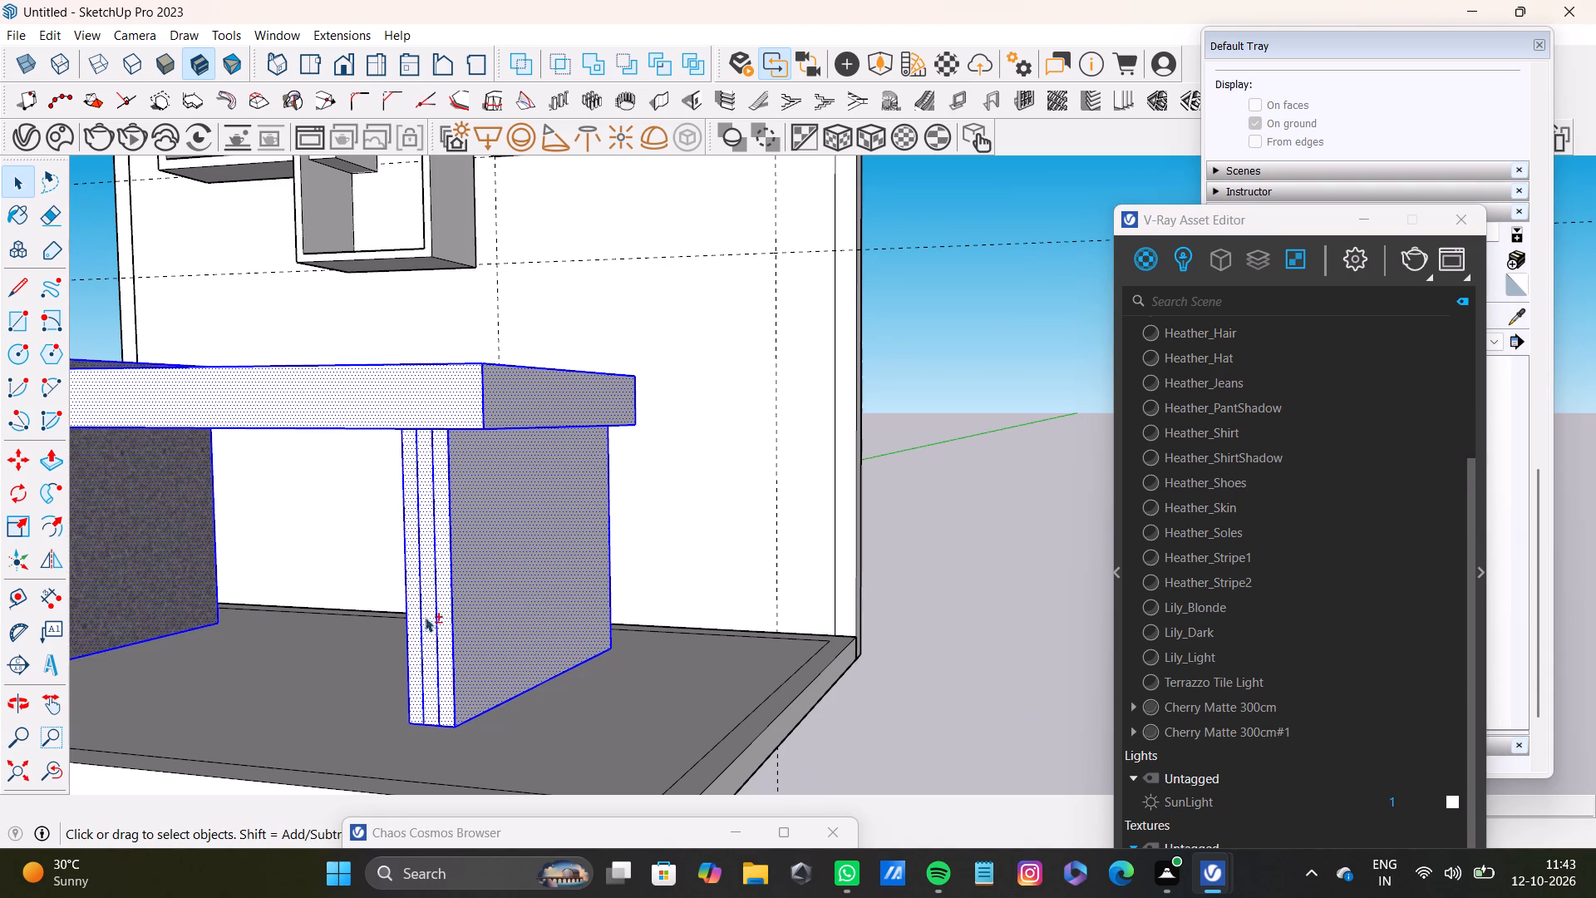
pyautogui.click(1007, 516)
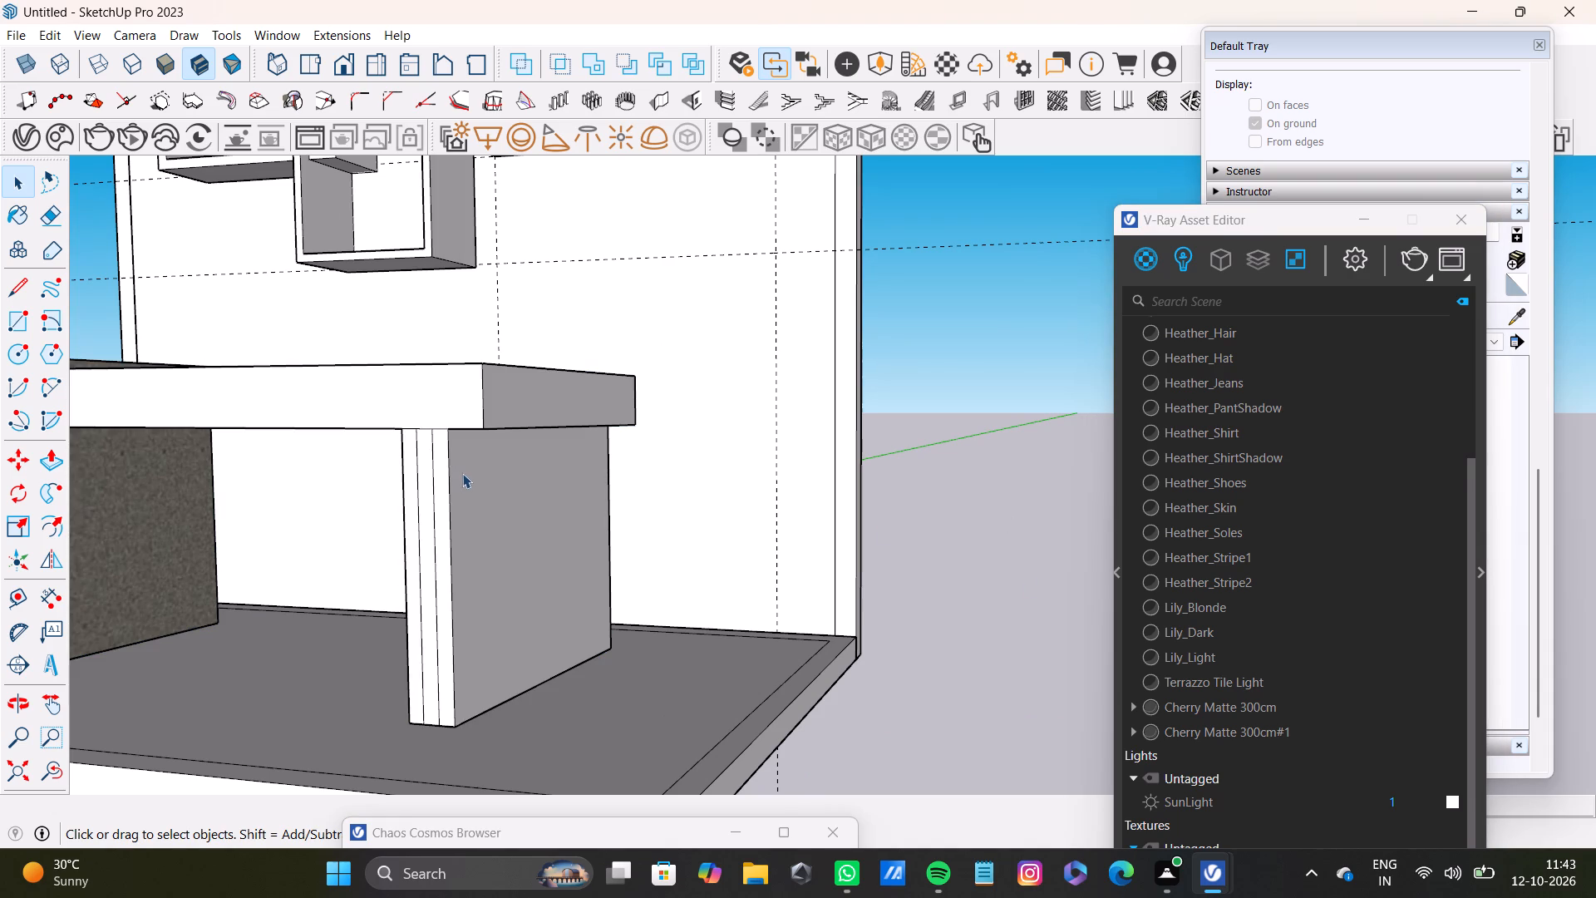
# Select the front, top and end faces of the tabletop's main span, on the unpainted support's side of the side board.
pyautogui.moveTo(462, 473); pyautogui.dragTo(697, 575, button='middle')
pyautogui.keyDown('shift'); pyautogui.doubleClick(658, 486); pyautogui.keyUp('shift')
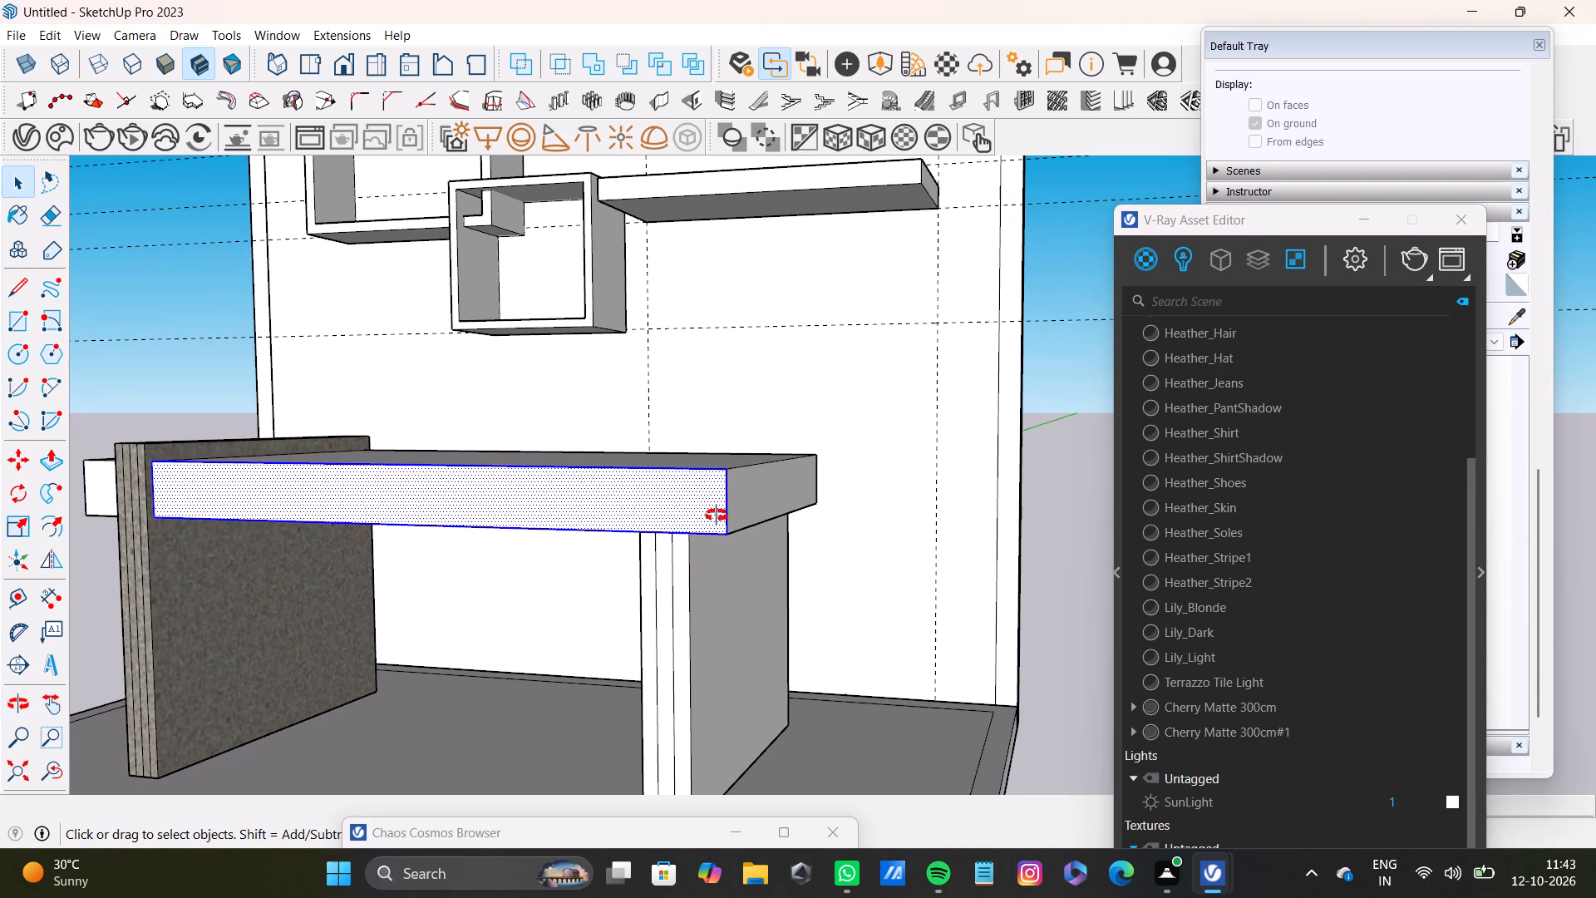
pyautogui.moveTo(717, 516); pyautogui.dragTo(708, 606, button='middle')
pyautogui.keyDown('shift'); pyautogui.doubleClick(667, 545); pyautogui.keyUp('shift')
pyautogui.keyDown('shift'); pyautogui.doubleClick(729, 567); pyautogui.keyUp('shift')
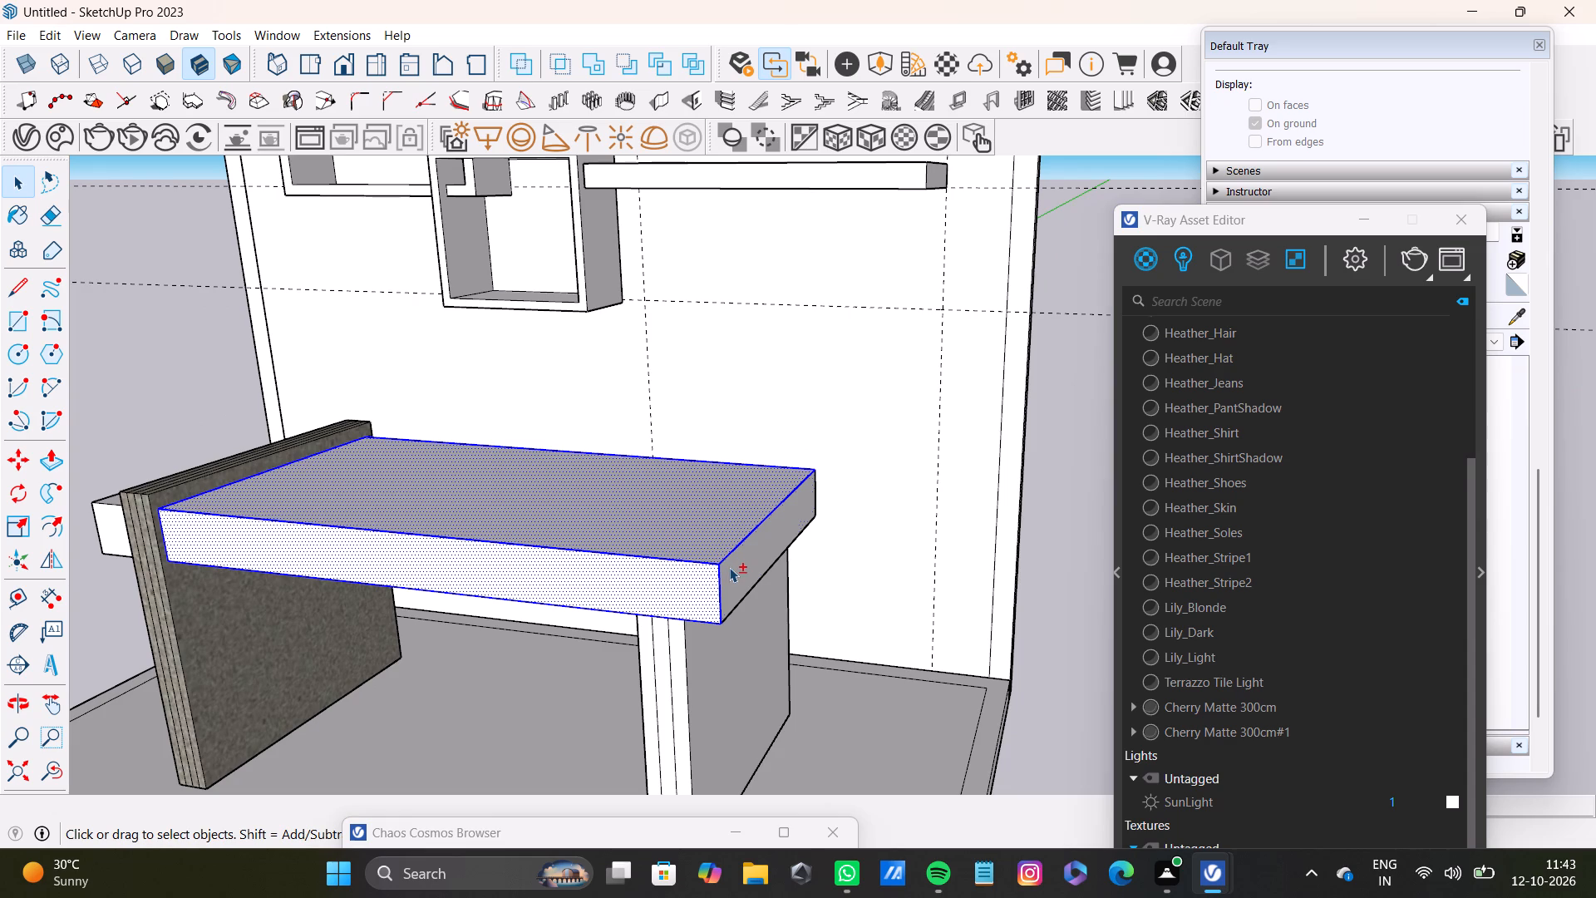
# Add the top, front and end faces of the tabletop overhang beyond the painted side board to the selection.
pyautogui.moveTo(407, 618); pyautogui.dragTo(817, 580, button='middle')
pyautogui.keyDown('shift'); pyautogui.moveTo(633, 600); pyautogui.dragTo(623, 448, button='middle'); pyautogui.keyUp('shift')
pyautogui.keyDown('shift'); pyautogui.doubleClick(343, 477); pyautogui.keyUp('shift')
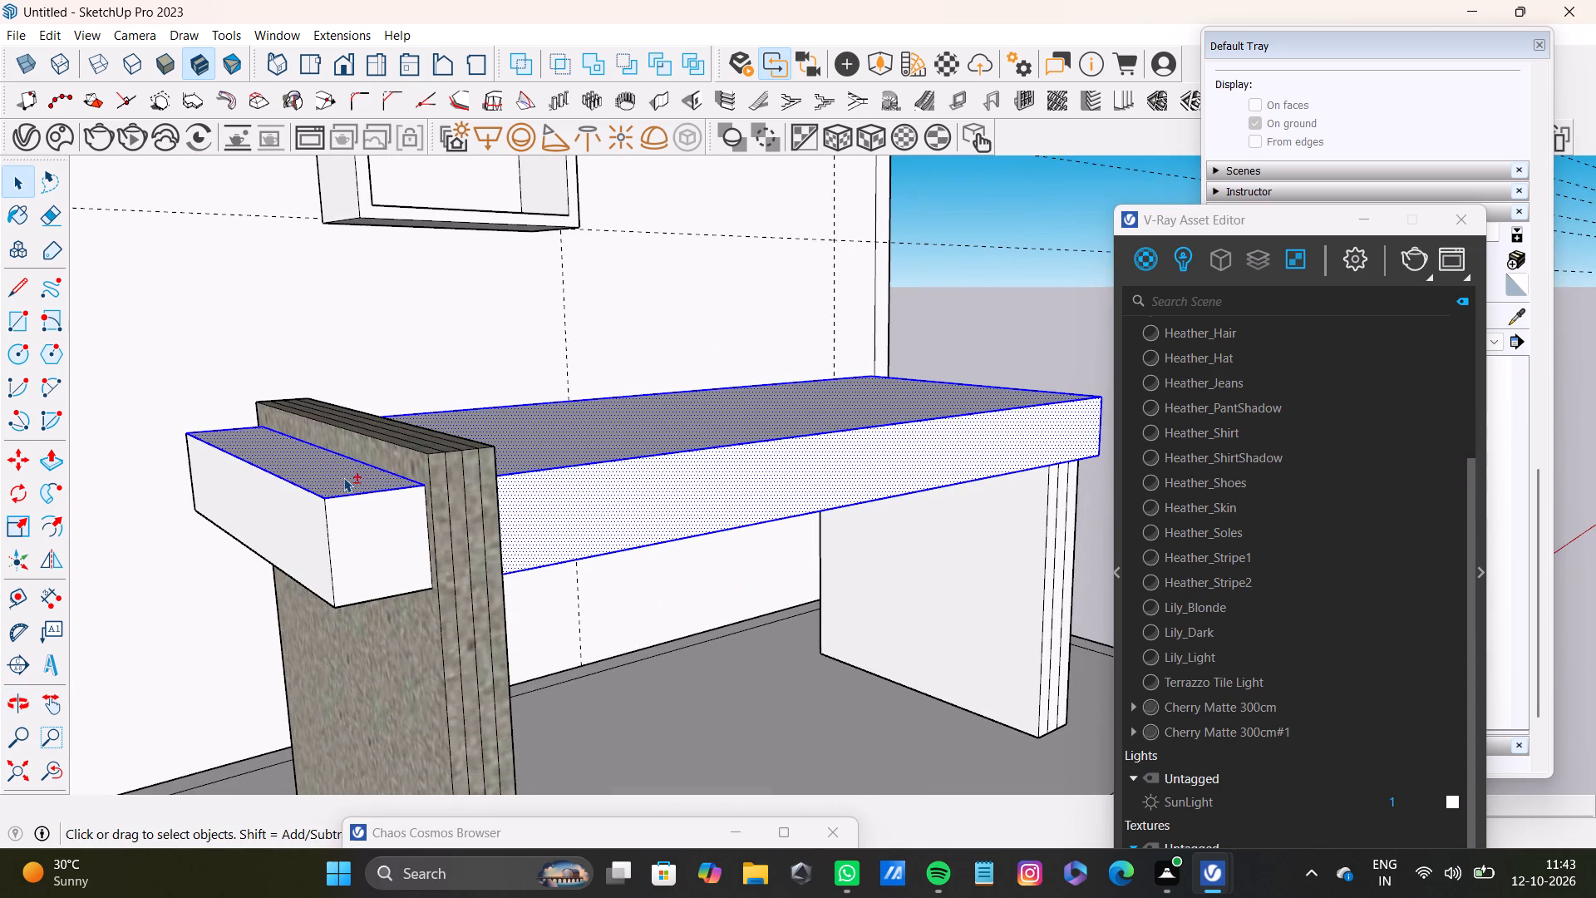
pyautogui.keyDown('shift'); pyautogui.doubleClick(364, 529); pyautogui.keyUp('shift')
pyautogui.keyDown('shift'); pyautogui.doubleClick(302, 529); pyautogui.keyUp('shift')
# Add the tabletop's rear faces on both the overhang and the main span to the selection.
pyautogui.moveTo(676, 594); pyautogui.dragTo(1006, 611, button='middle')
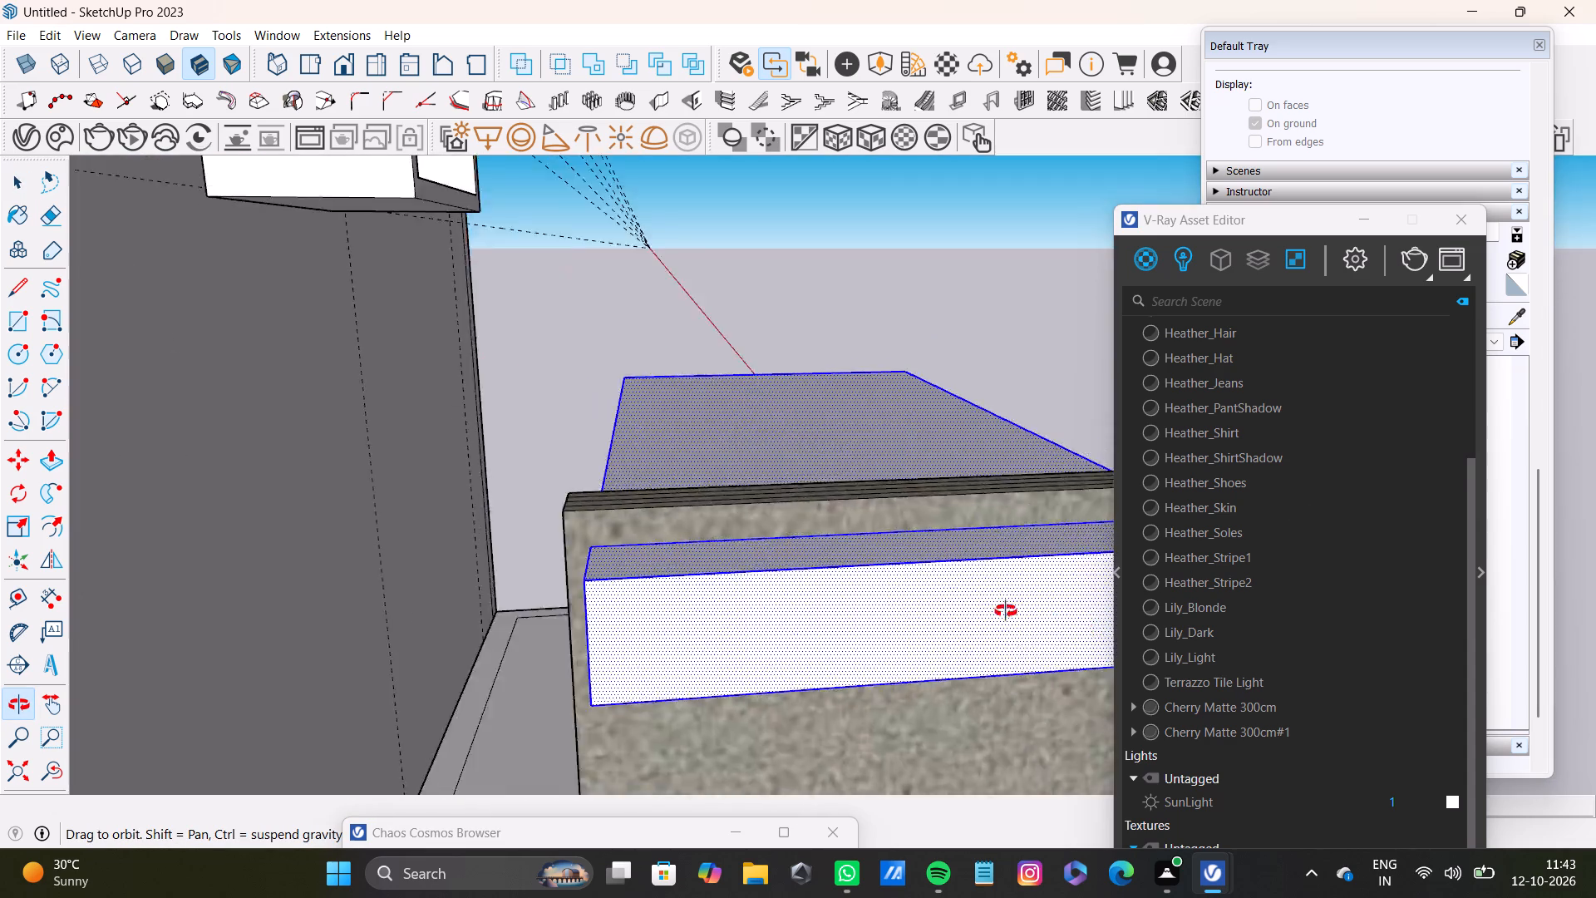
pyautogui.moveTo(1006, 611); pyautogui.dragTo(1058, 704, button='middle')
pyautogui.scroll(3, 541, 691)
pyautogui.keyDown('shift'); pyautogui.moveTo(561, 685); pyautogui.dragTo(735, 382, button='middle'); pyautogui.keyUp('shift')
pyautogui.keyDown('shift'); pyautogui.scroll(3, 624, 511); pyautogui.keyUp('shift')
pyautogui.keyDown('shift'); pyautogui.doubleClick(598, 588); pyautogui.keyUp('shift')
pyautogui.keyDown('shift'); pyautogui.doubleClick(423, 338); pyautogui.keyUp('shift')
# Add the unpainted table support's three front edge strips and its outer side face to the selection.
pyautogui.scroll(-4, 584, 405)
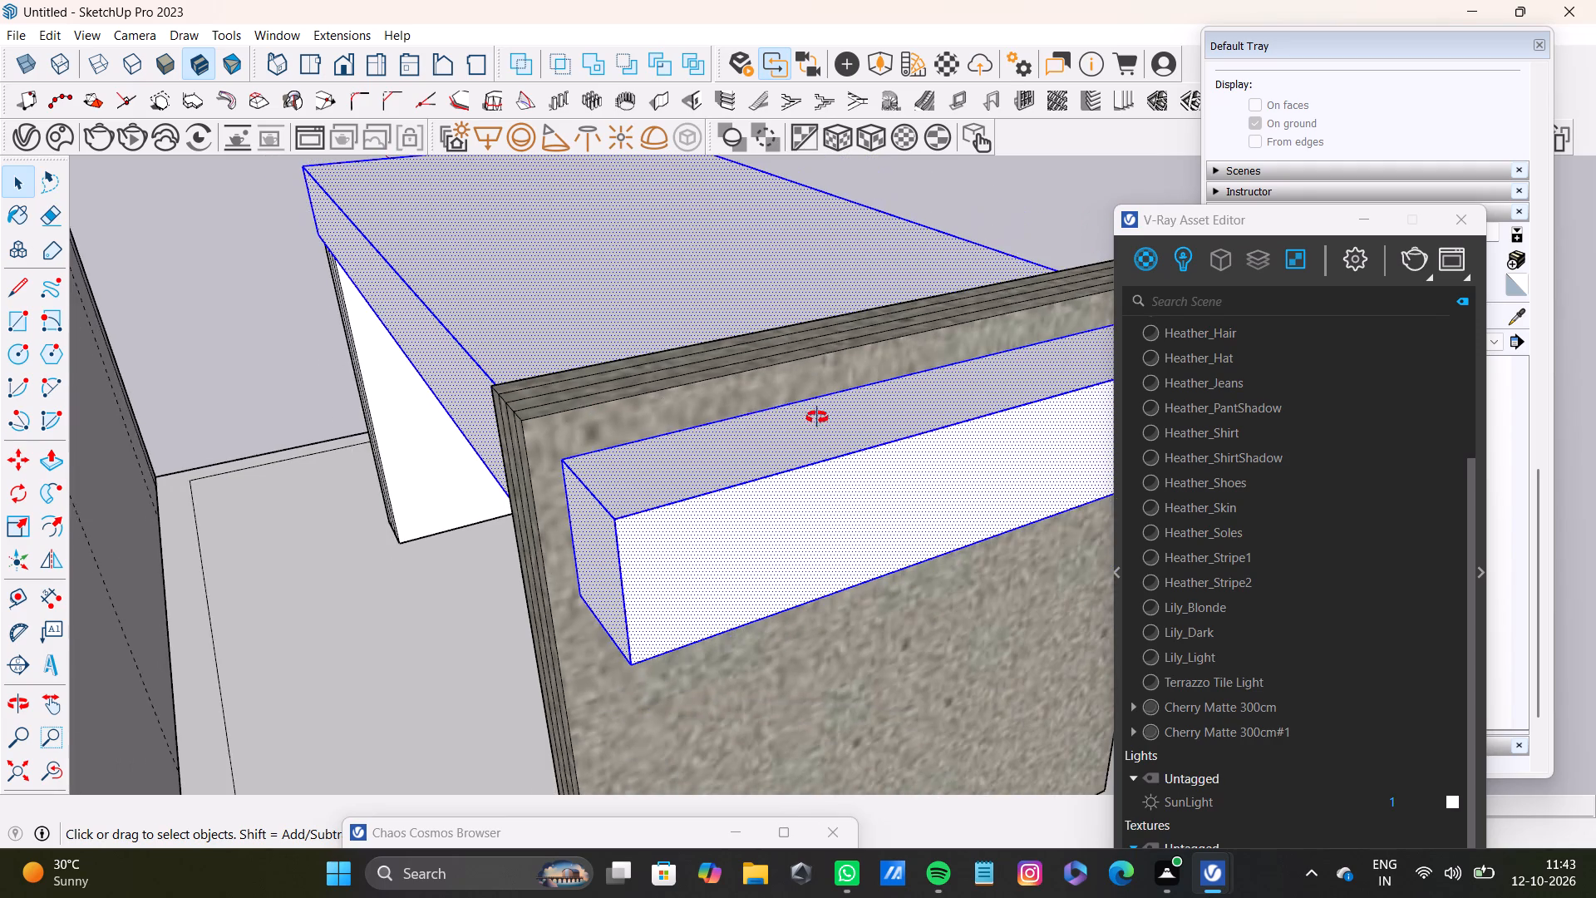
pyautogui.moveTo(817, 417); pyautogui.dragTo(165, 294, button='middle')
pyautogui.scroll(-5, 543, 349)
pyautogui.moveTo(986, 401); pyautogui.dragTo(448, 467, button='middle')
pyautogui.scroll(1, 911, 563)
pyautogui.moveTo(899, 553); pyautogui.dragTo(706, 551, button='middle')
pyautogui.keyDown('shift'); pyautogui.scroll(4, 909, 566); pyautogui.keyUp('shift')
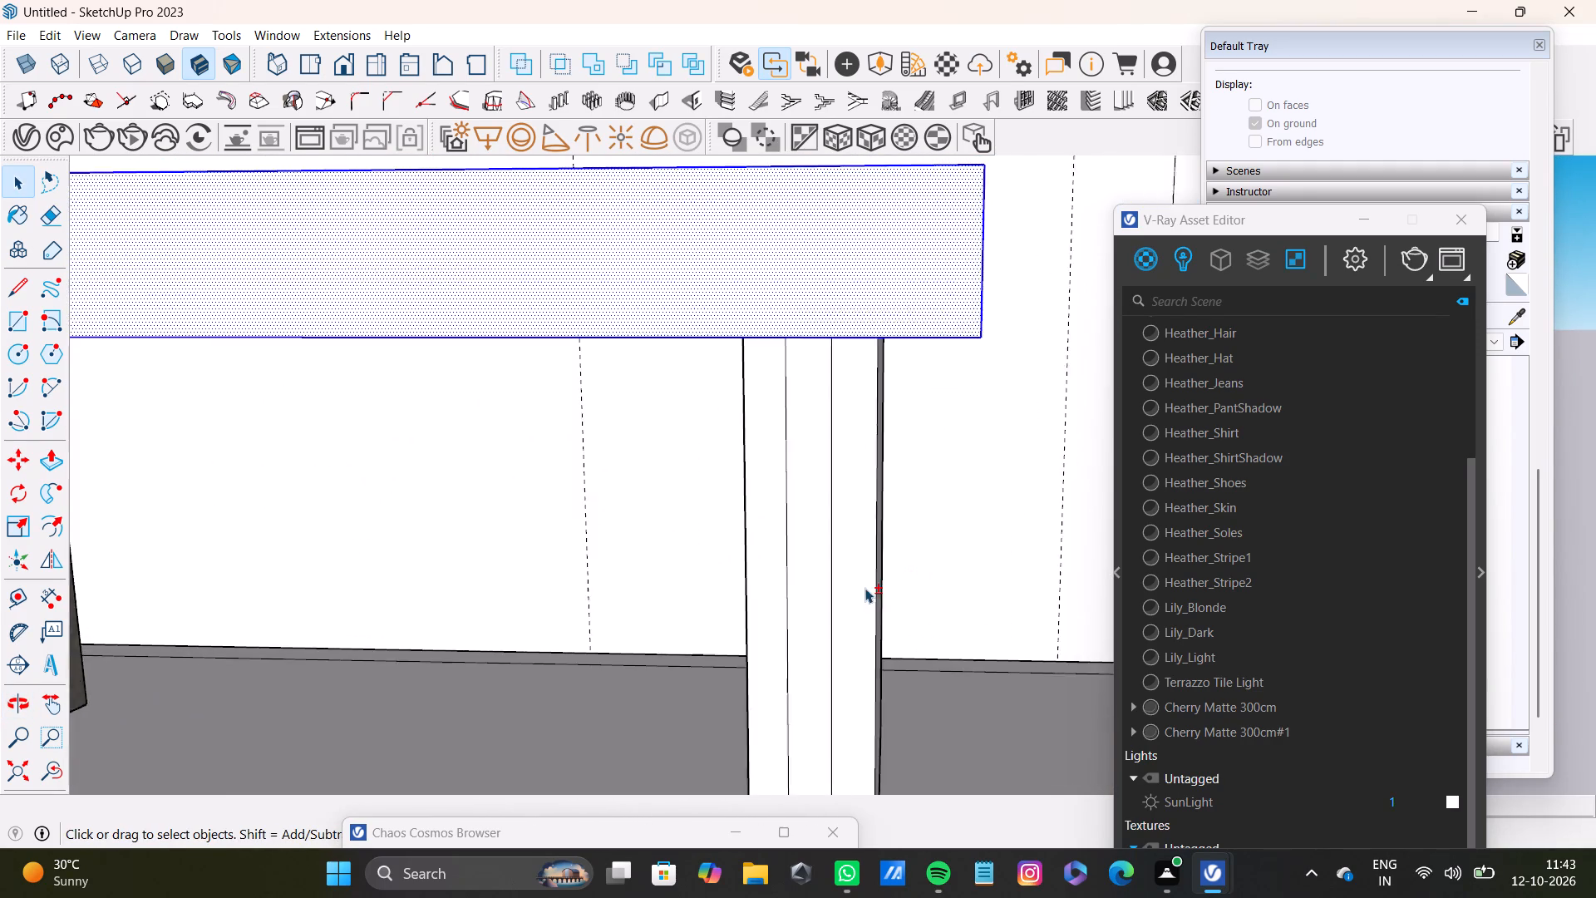
pyautogui.keyDown('shift'); pyautogui.scroll(2, 864, 588); pyautogui.keyUp('shift')
pyautogui.keyDown('shift'); pyautogui.doubleClick(860, 586); pyautogui.keyUp('shift')
pyautogui.keyDown('shift'); pyautogui.doubleClick(808, 601); pyautogui.keyUp('shift')
pyautogui.keyDown('shift'); pyautogui.doubleClick(755, 618); pyautogui.keyUp('shift')
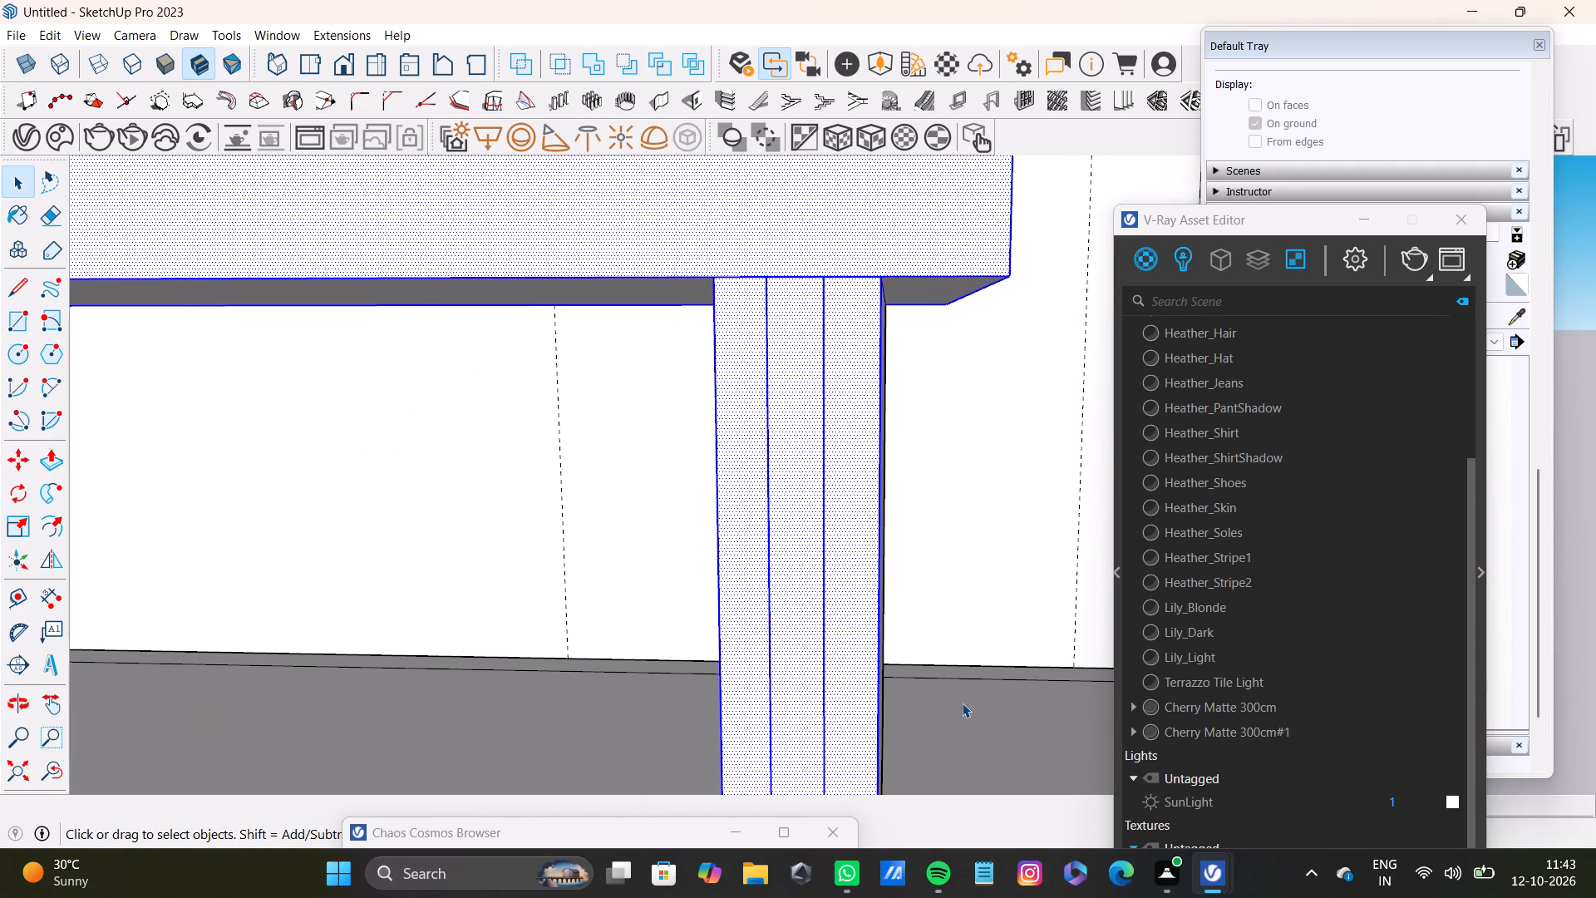
pyautogui.moveTo(964, 699); pyautogui.dragTo(749, 678, button='middle')
pyautogui.keyDown('shift'); pyautogui.doubleClick(654, 595); pyautogui.keyUp('shift')
pyautogui.moveTo(559, 418); pyautogui.dragTo(593, 274, button='middle')
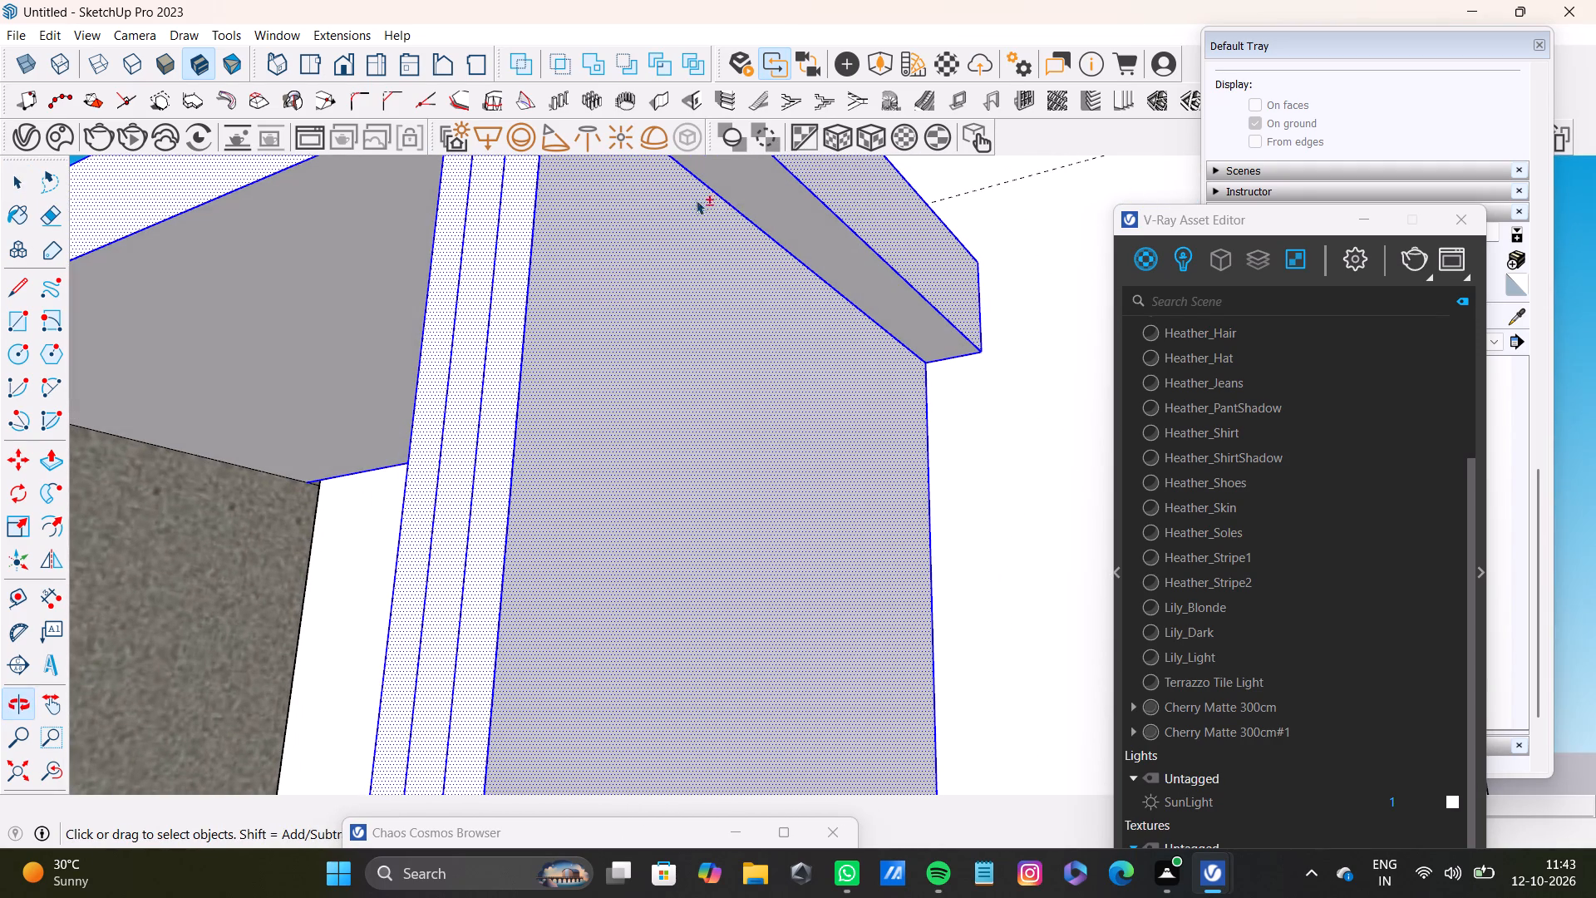
# Add the tabletop's underside and the wooden support's inner face to the selection, and apply Cherry Matte 300cm#1 to all selected faces.
pyautogui.keyDown('shift'); pyautogui.click(776, 196); pyautogui.keyUp('shift')
pyautogui.scroll(-3, 698, 289)
pyautogui.moveTo(657, 331); pyautogui.dragTo(991, 382, button='middle')
pyautogui.keyDown('shift'); pyautogui.click(981, 397); pyautogui.keyUp('shift')
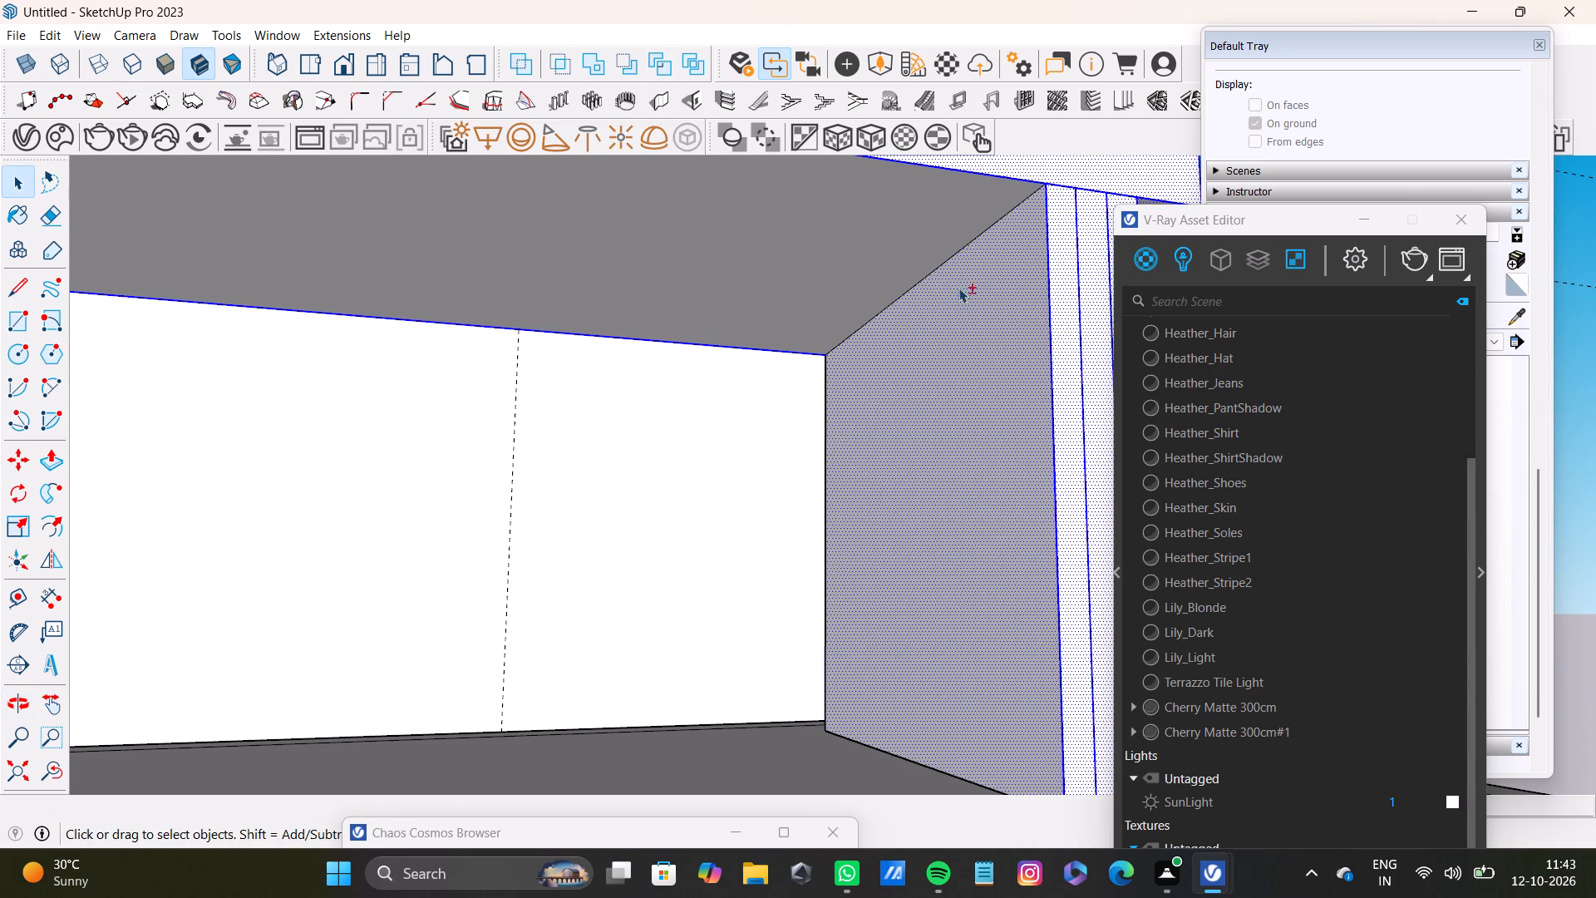
pyautogui.keyDown('shift'); pyautogui.click(944, 235); pyautogui.keyUp('shift')
pyautogui.keyDown('shift'); pyautogui.rightClick(1217, 727); pyautogui.keyUp('shift')
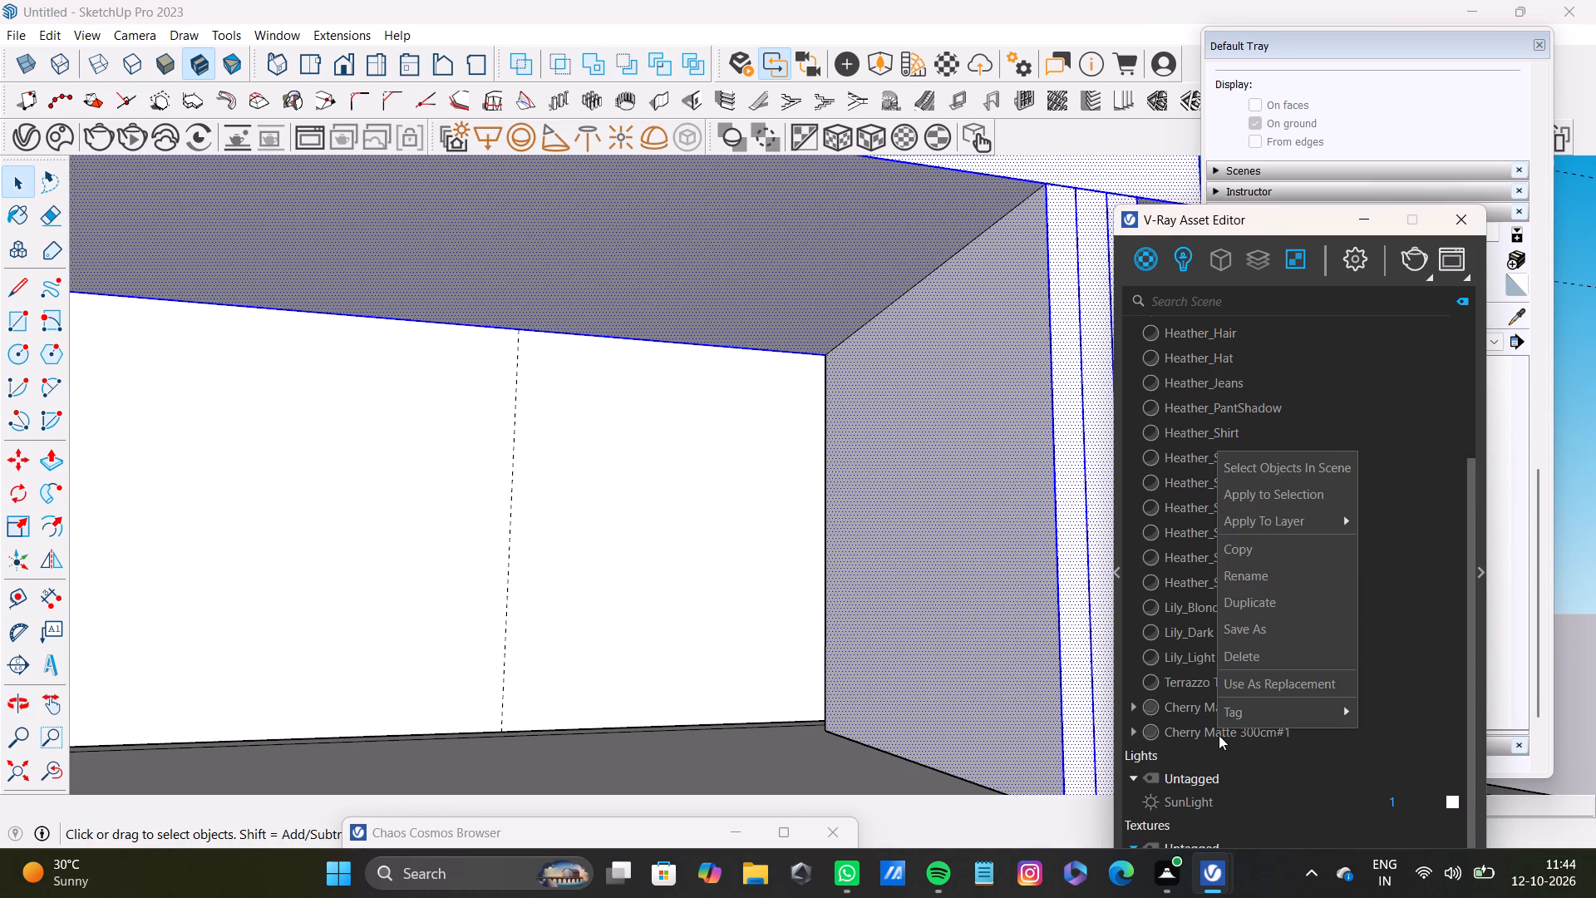
pyautogui.keyDown('shift'); pyautogui.click(1245, 495); pyautogui.keyUp('shift')
# Apply Cherry Matte 300cm to the underside of the tabletop overhang beyond the painted side board.
pyautogui.scroll(-4, 830, 590)
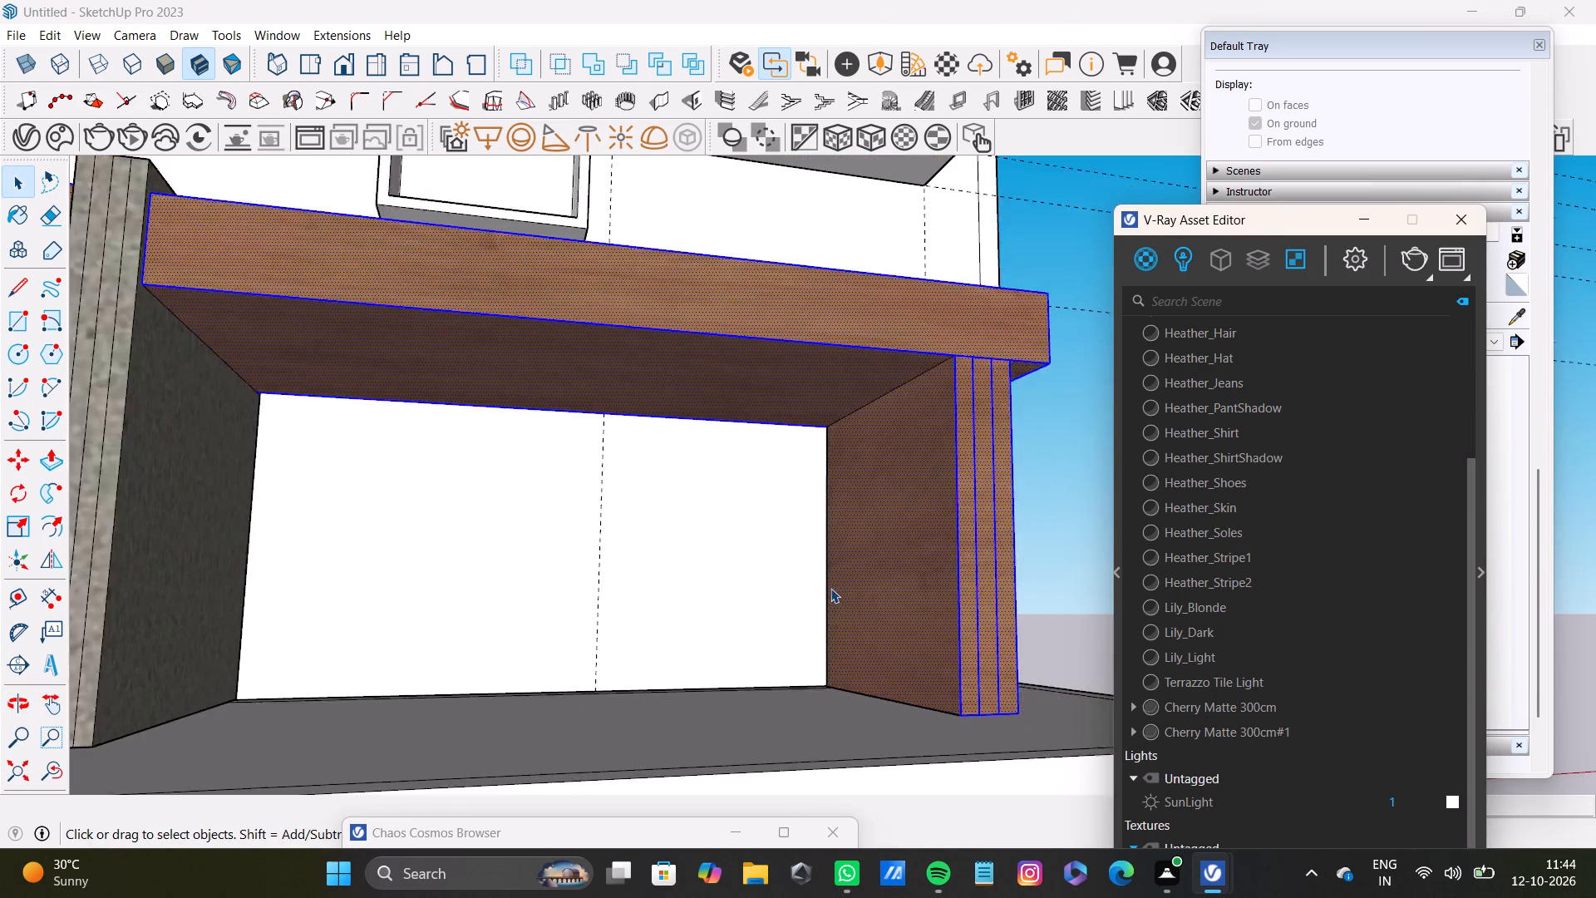
pyautogui.scroll(-4, 830, 588)
pyautogui.moveTo(880, 574); pyautogui.dragTo(632, 658, button='middle')
pyautogui.press('space')
pyautogui.moveTo(737, 609); pyautogui.dragTo(810, 373, button='middle')
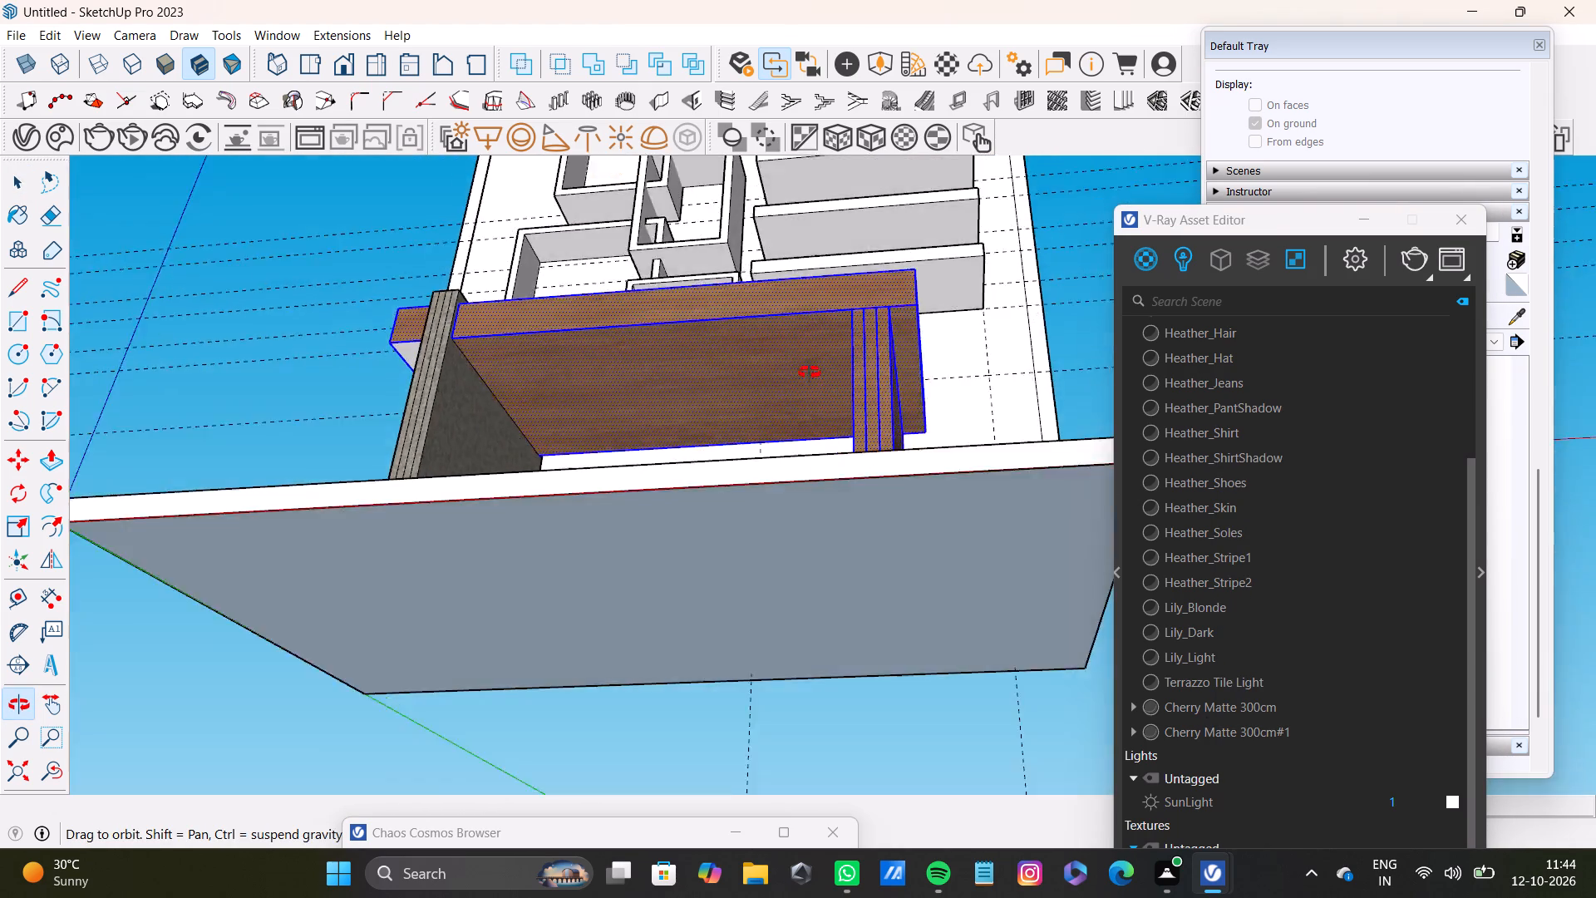
pyautogui.moveTo(810, 373); pyautogui.dragTo(1022, 396, button='middle')
pyautogui.scroll(3, 309, 254)
pyautogui.click(618, 252)
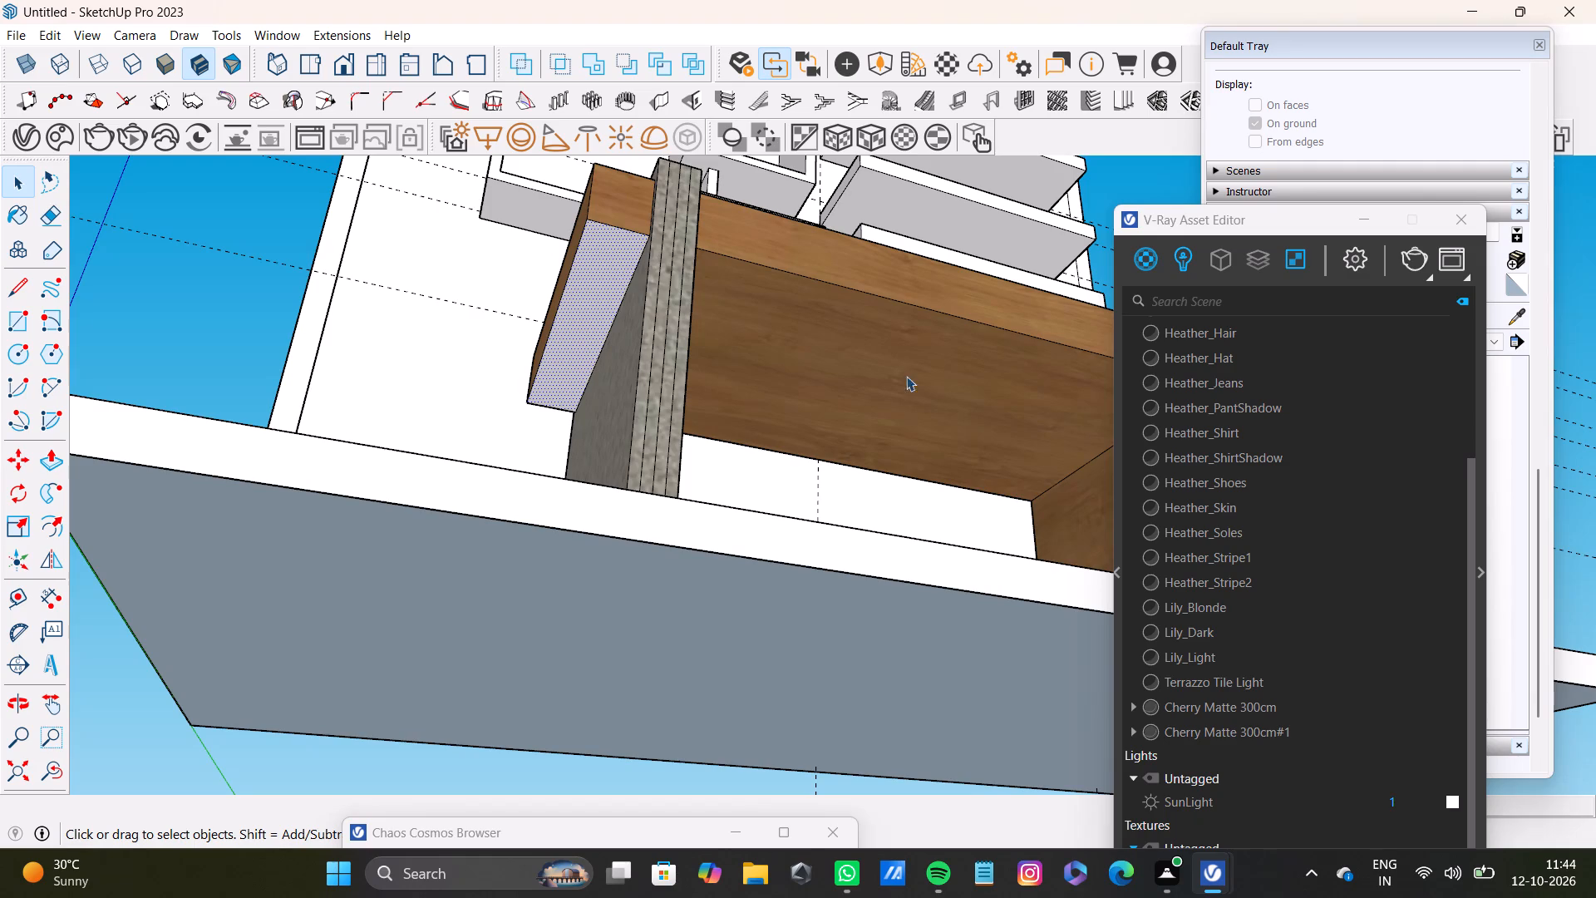
pyautogui.click(1215, 710)
pyautogui.rightClick(1215, 710)
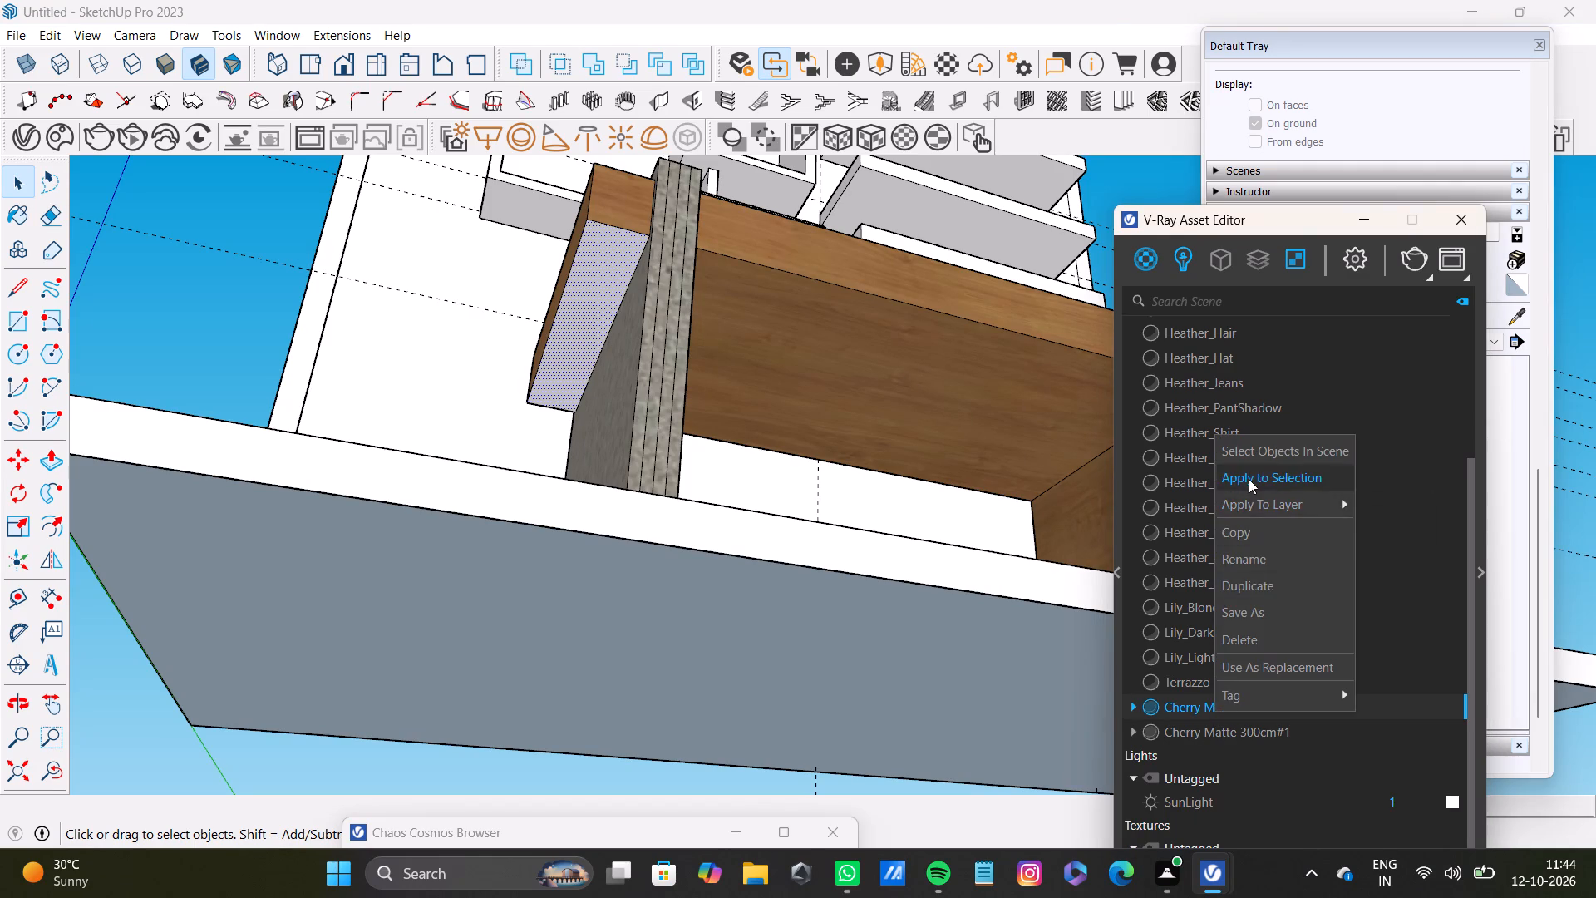
pyautogui.click(1249, 479)
# Examine the table's wood finish from the front, end and top, and check it against the whole wall panel.
pyautogui.press('space')
pyautogui.scroll(-7, 732, 403)
pyautogui.moveTo(769, 418); pyautogui.dragTo(683, 606, button='middle')
pyautogui.press('space')
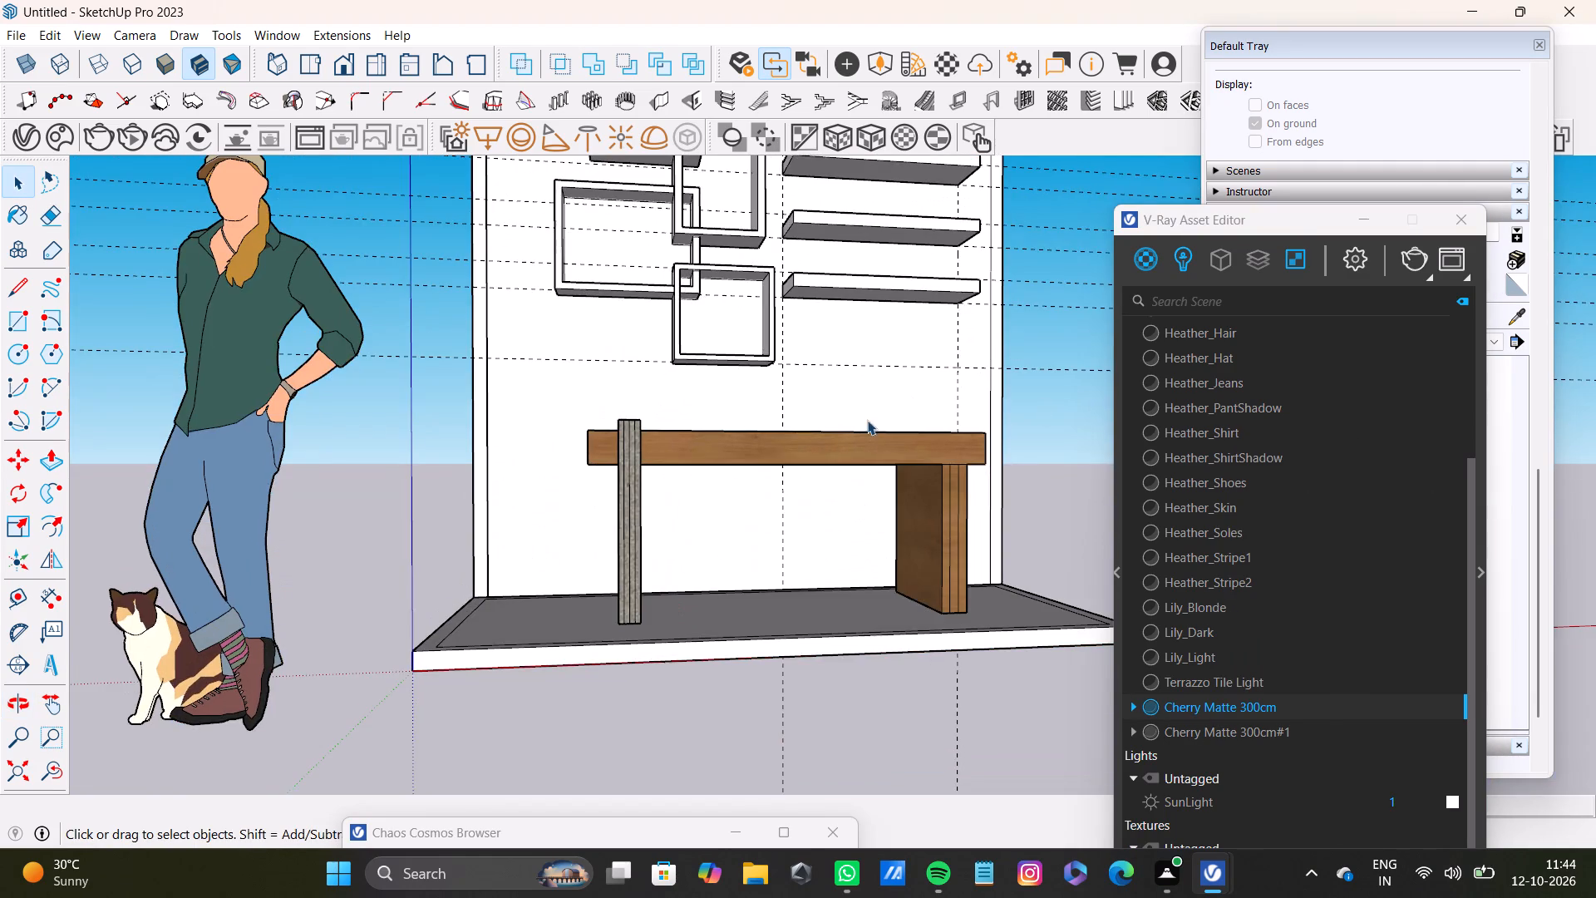
pyautogui.scroll(-4, 866, 422)
pyautogui.keyDown('shift'); pyautogui.moveTo(926, 471); pyautogui.dragTo(797, 525, button='middle'); pyautogui.keyUp('shift')
pyautogui.click(934, 244)
pyautogui.press('space')
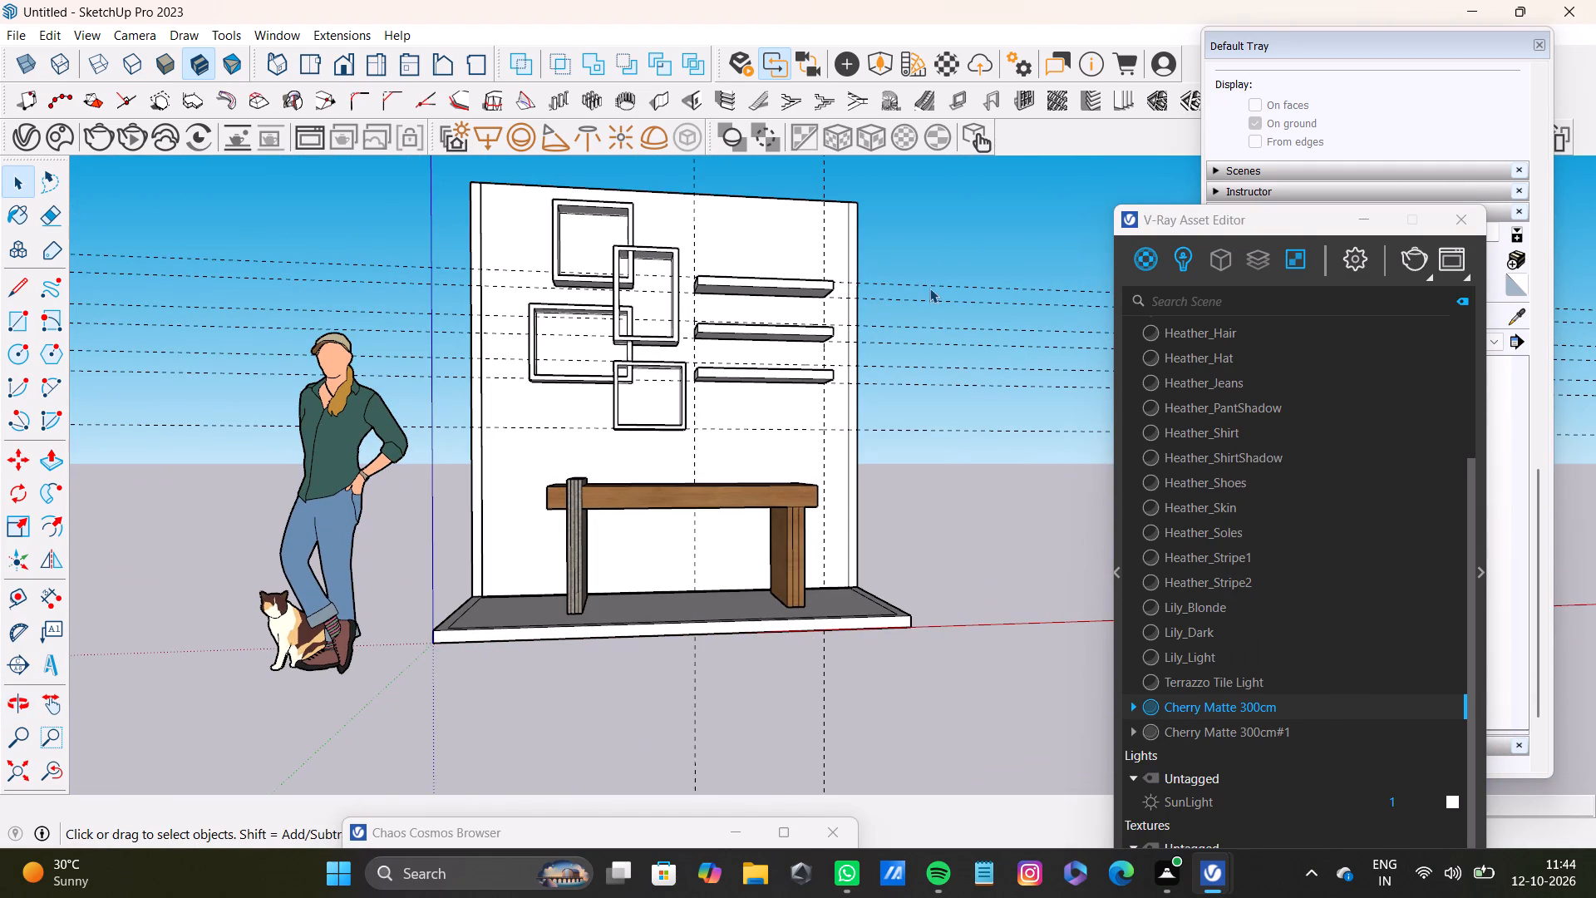
pyautogui.scroll(9, 844, 525)
pyautogui.moveTo(815, 520); pyautogui.dragTo(545, 569, button='middle')
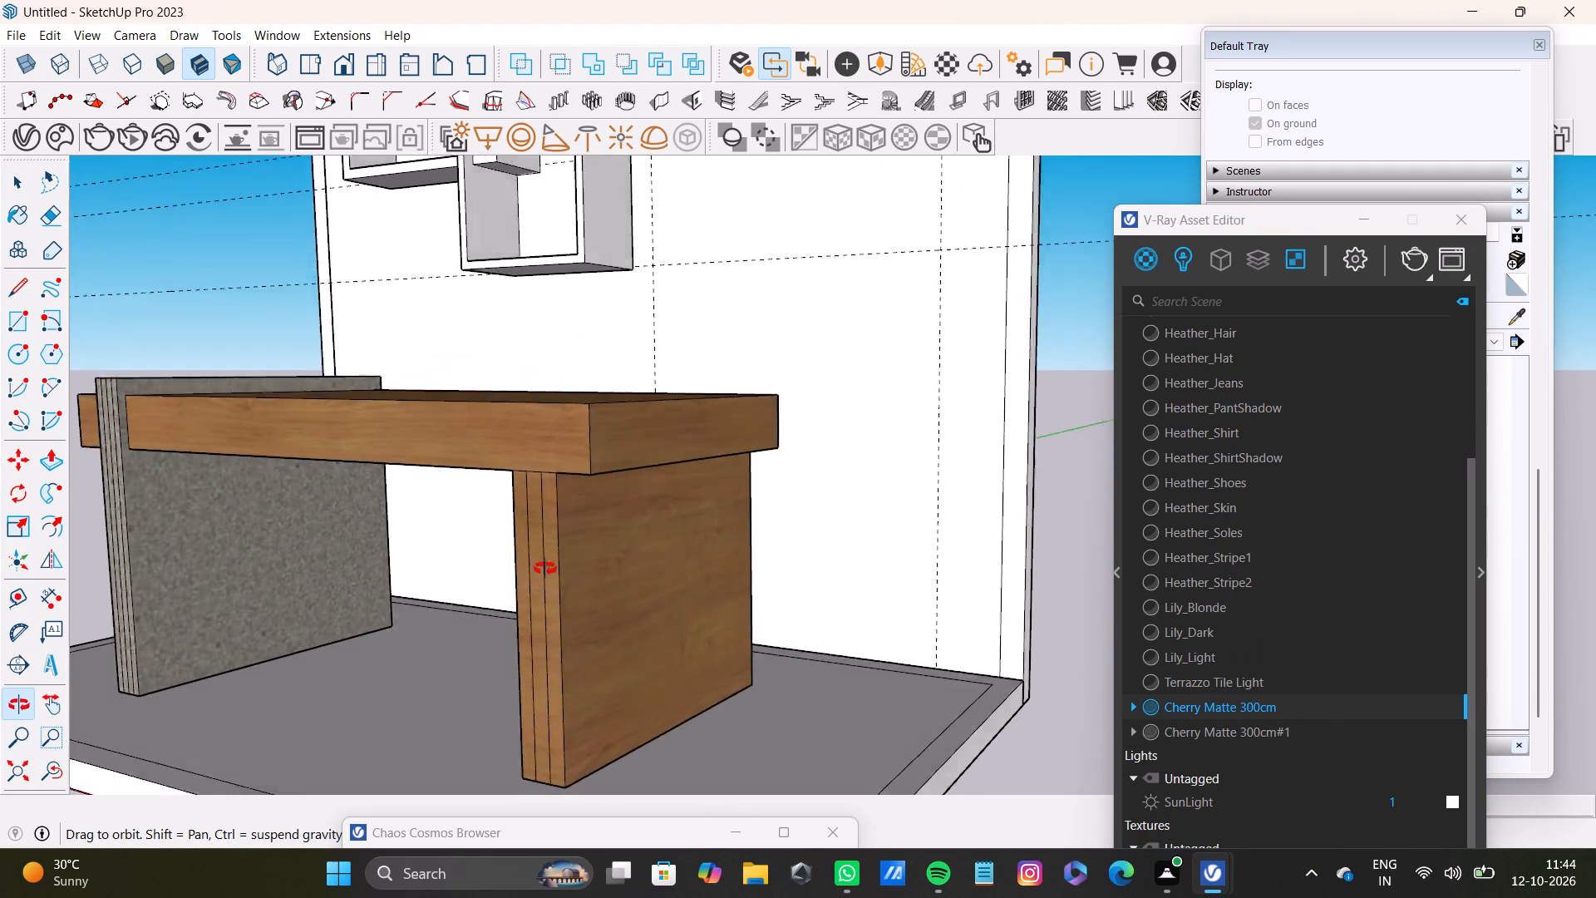
pyautogui.moveTo(545, 569); pyautogui.dragTo(501, 673, button='middle')
pyautogui.middleClick(501, 673)
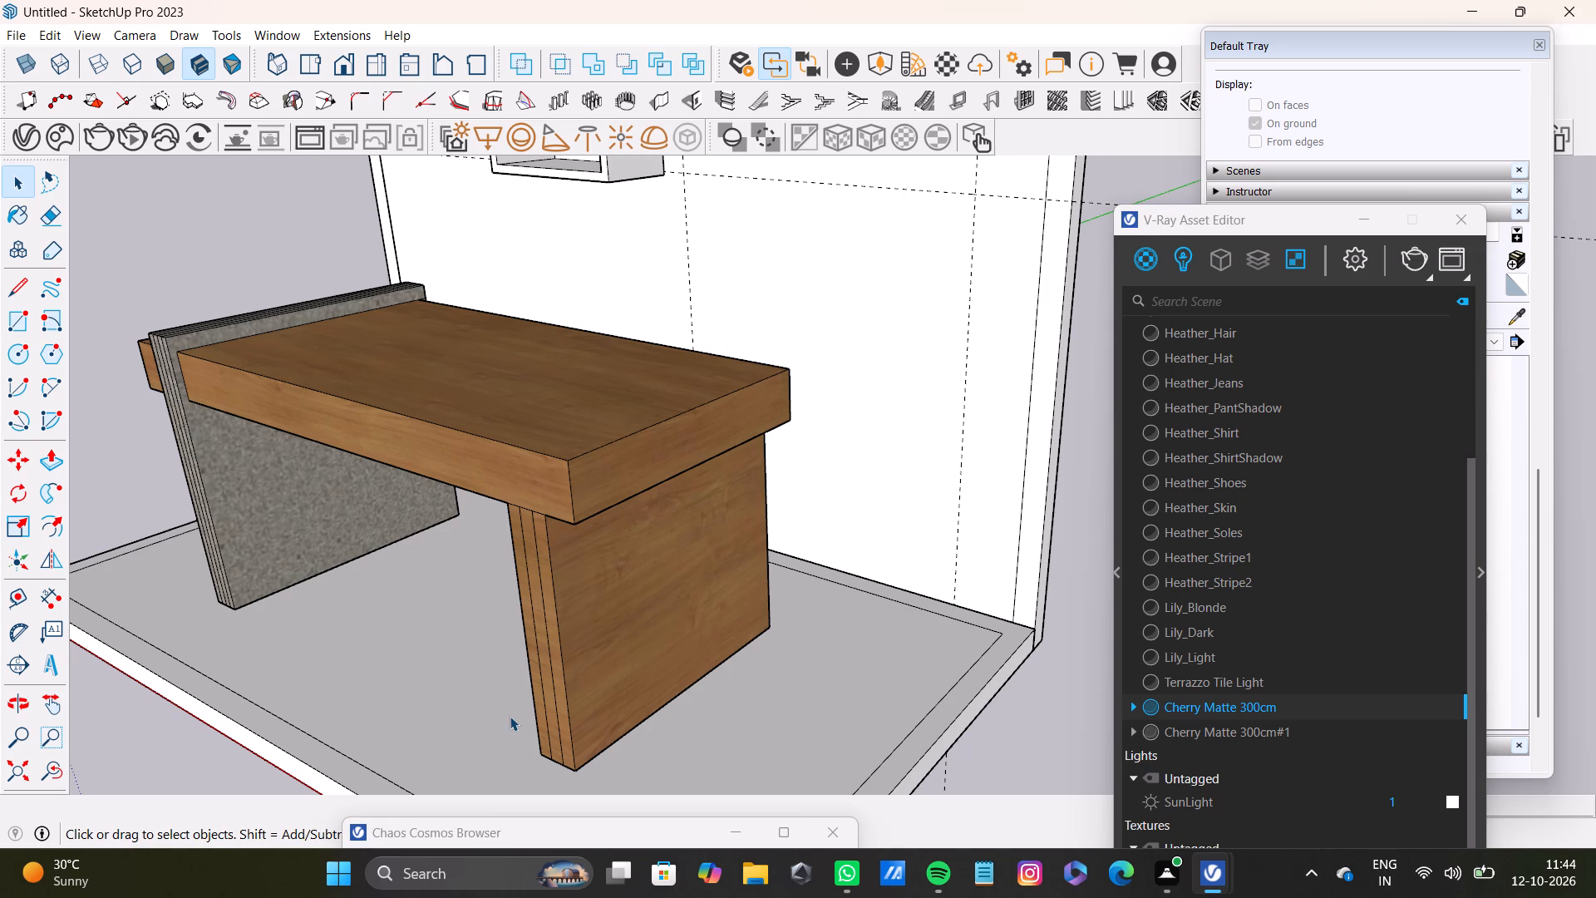
pyautogui.scroll(-14, 737, 432)
pyautogui.press('space')
pyautogui.press('space')
pyautogui.moveTo(513, 553); pyautogui.dragTo(851, 422, button='middle')
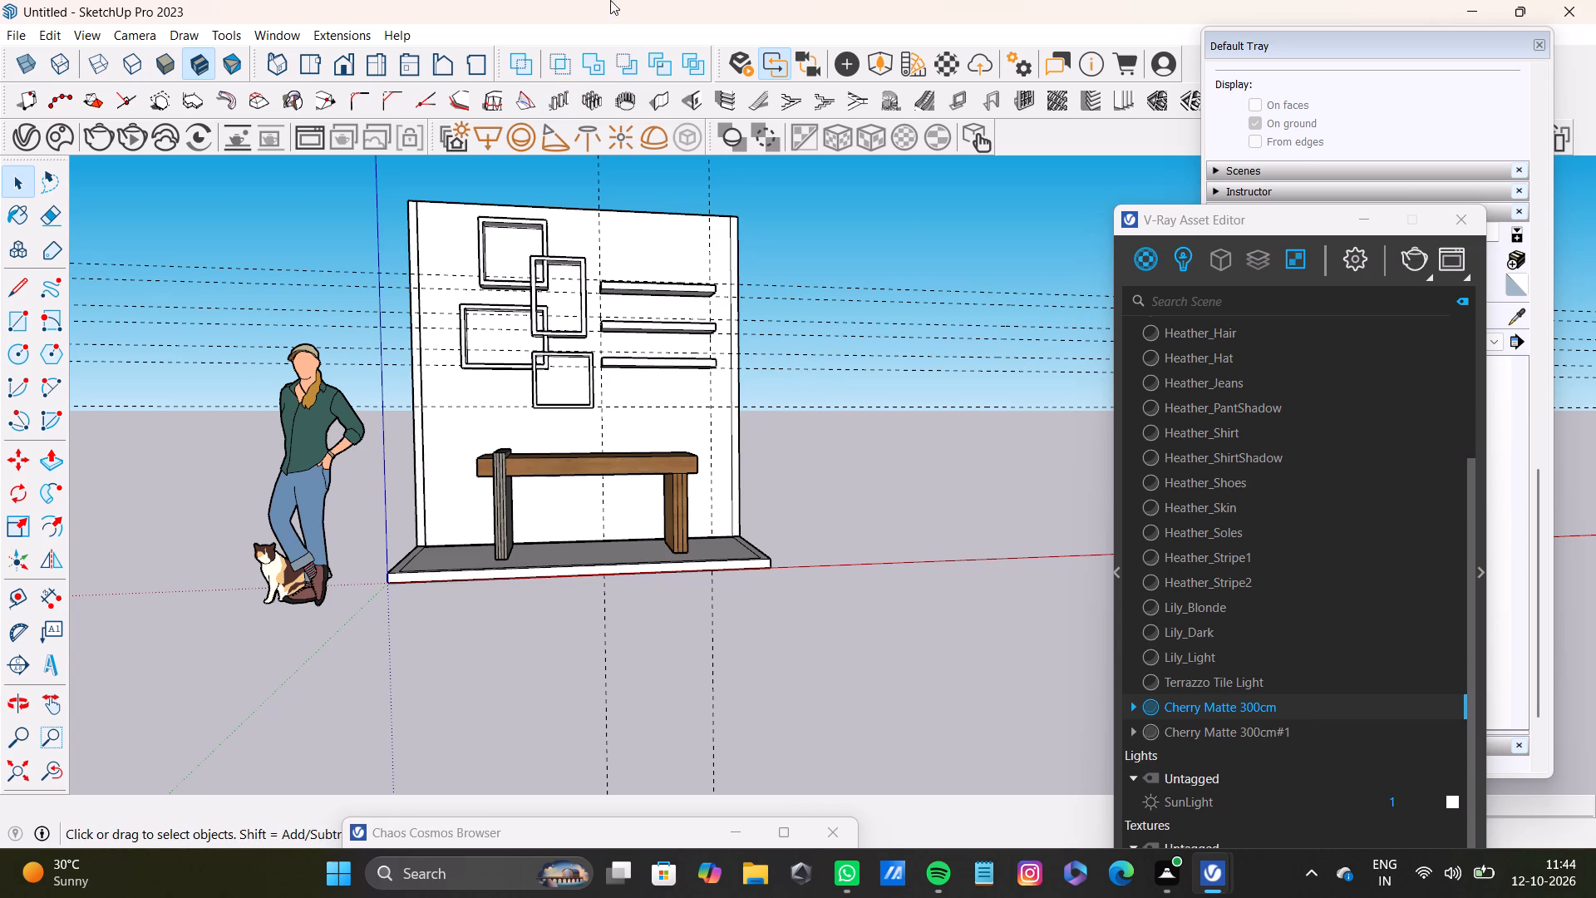
# Paint the wall panel's front face with Quartz Light Grey from the Synthetic Surfaces collection.
pyautogui.scroll(9, 515, 357)
pyautogui.moveTo(909, 392); pyautogui.dragTo(737, 517, button='middle')
pyautogui.scroll(4, 943, 511)
pyautogui.keyDown('shift'); pyautogui.tripleClick(850, 407); pyautogui.keyUp('shift')
pyautogui.keyDown('shift'); pyautogui.scroll(-10, 787, 433); pyautogui.keyUp('shift')
pyautogui.keyDown('shift'); pyautogui.moveTo(859, 447); pyautogui.dragTo(860, 447, button='middle'); pyautogui.keyUp('shift')
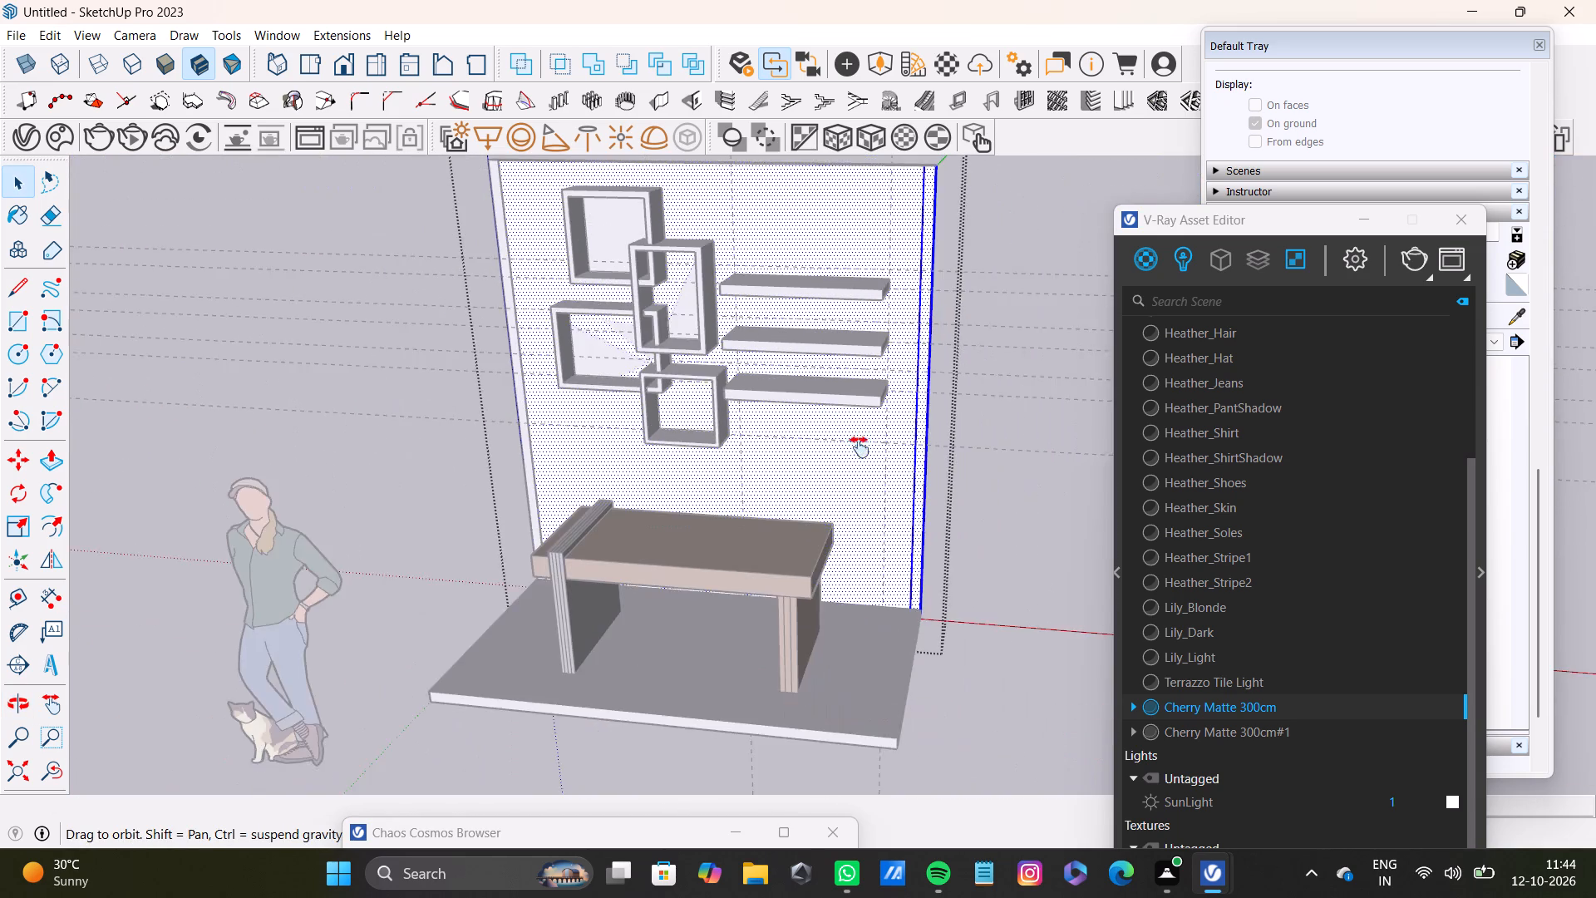
pyautogui.keyDown('shift'); pyautogui.moveTo(860, 447); pyautogui.dragTo(840, 461, button='middle'); pyautogui.keyUp('shift')
pyautogui.moveTo(1215, 215); pyautogui.dragTo(1067, 745)
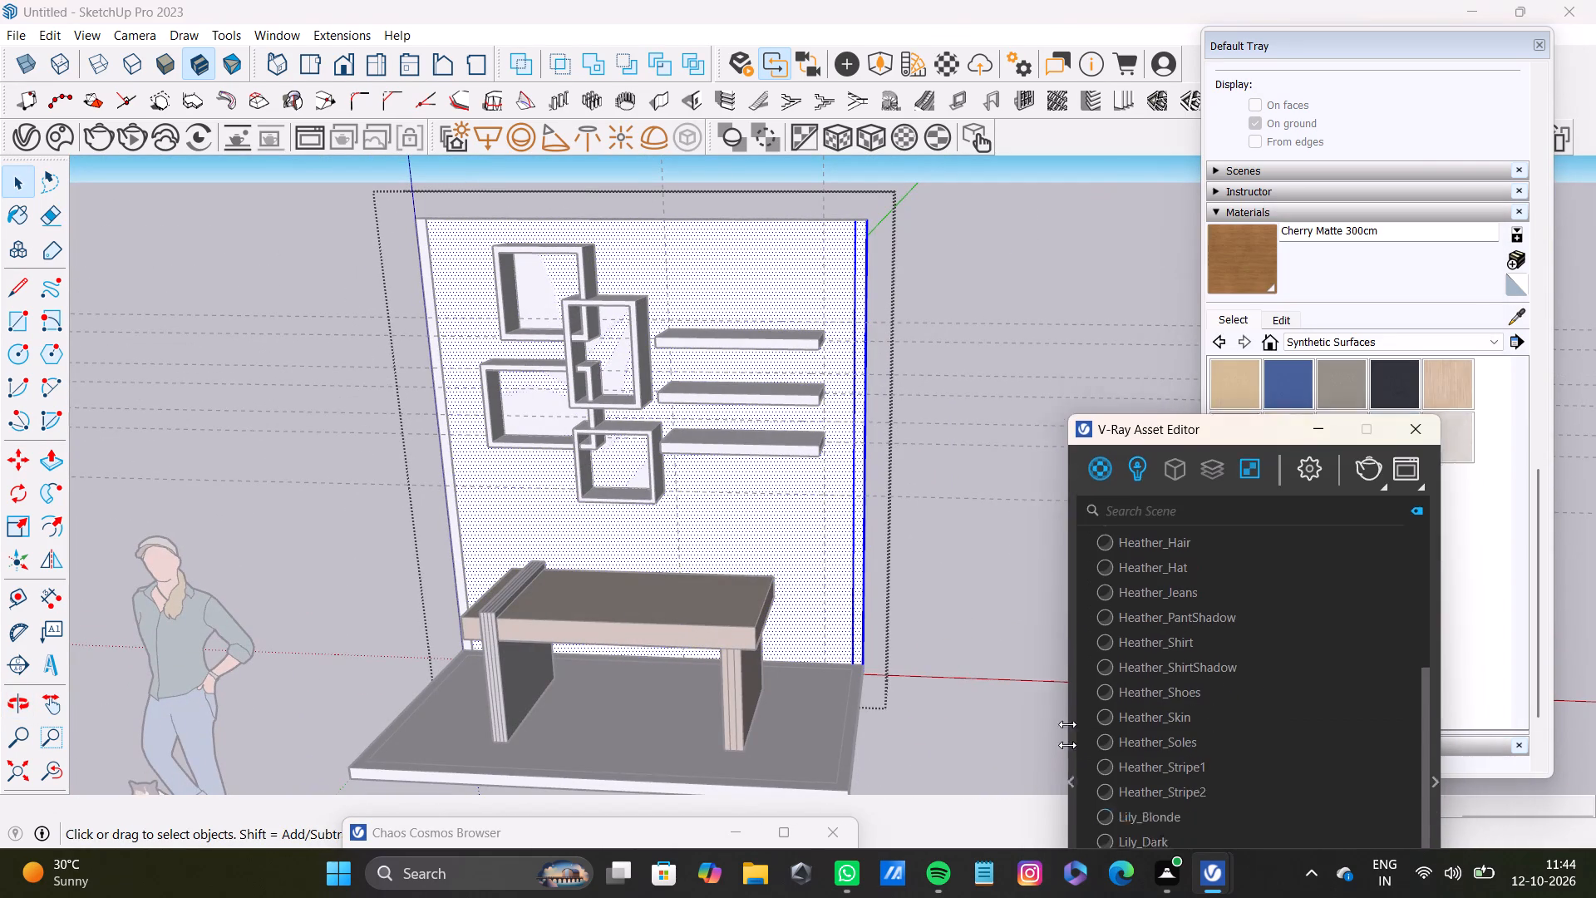
pyautogui.moveTo(1067, 745); pyautogui.dragTo(1070, 751)
pyautogui.click(1335, 419)
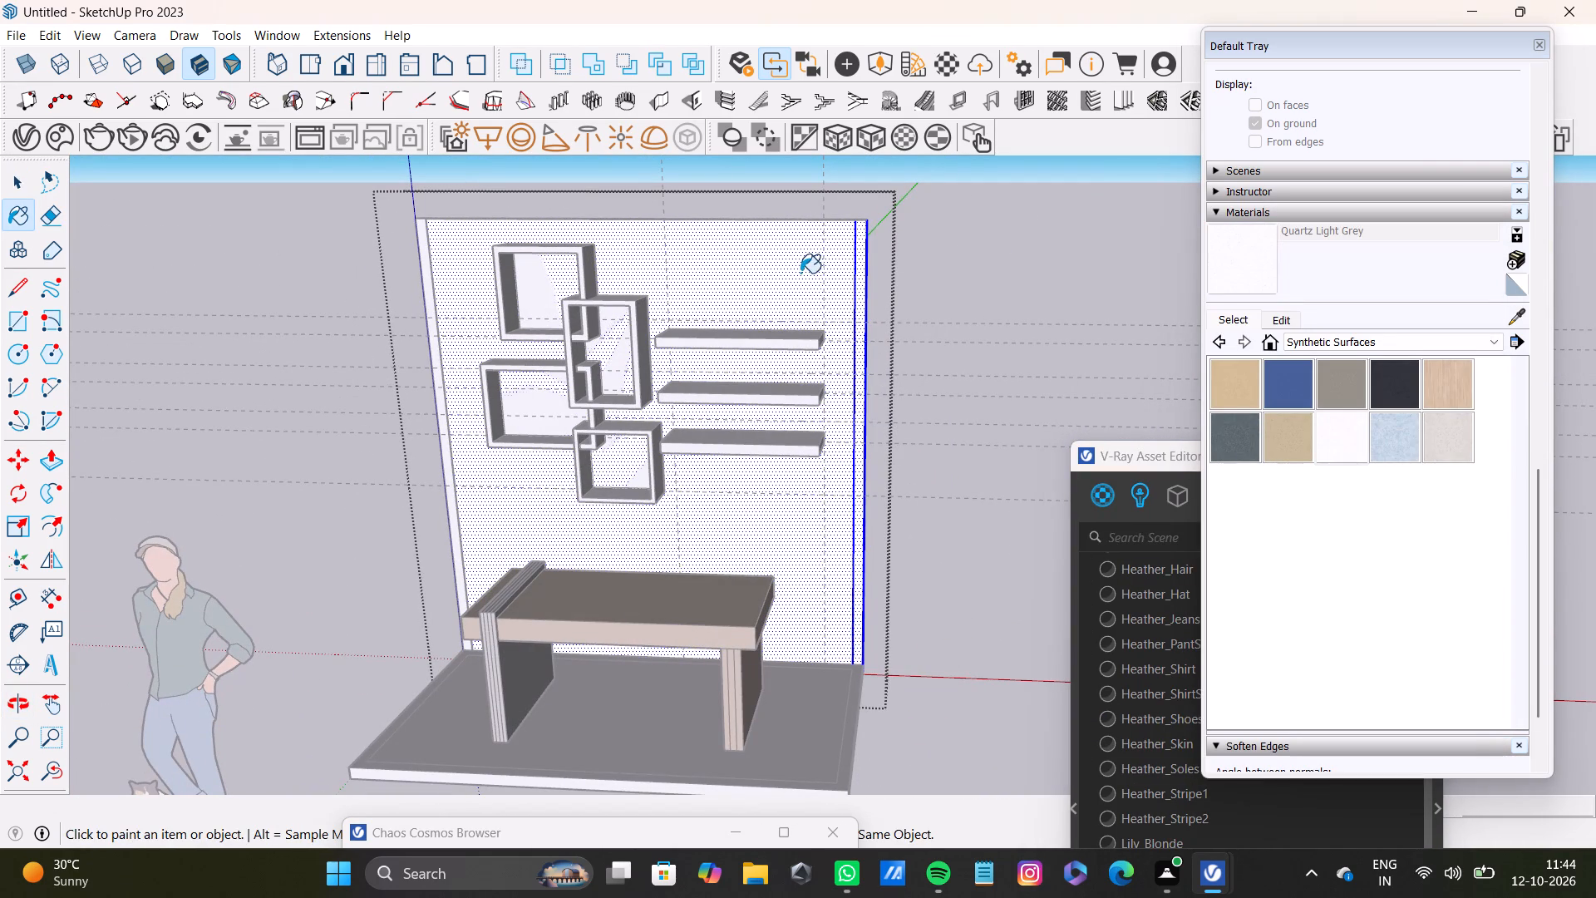
pyautogui.click(792, 267)
pyautogui.click(786, 271)
pyautogui.press('space')
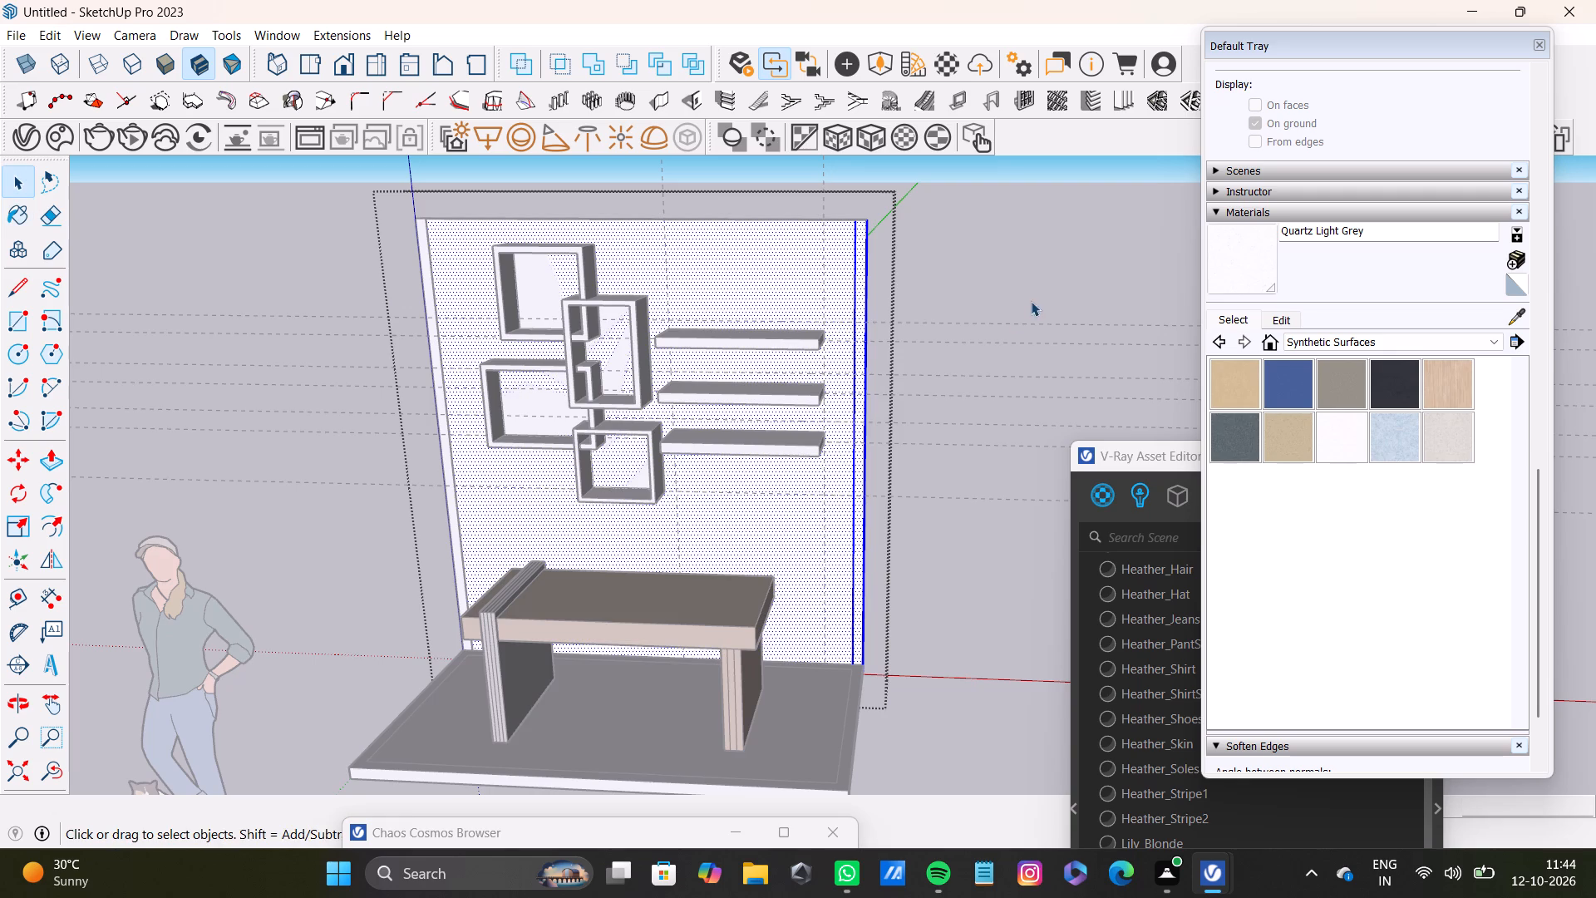
pyautogui.click(1031, 301)
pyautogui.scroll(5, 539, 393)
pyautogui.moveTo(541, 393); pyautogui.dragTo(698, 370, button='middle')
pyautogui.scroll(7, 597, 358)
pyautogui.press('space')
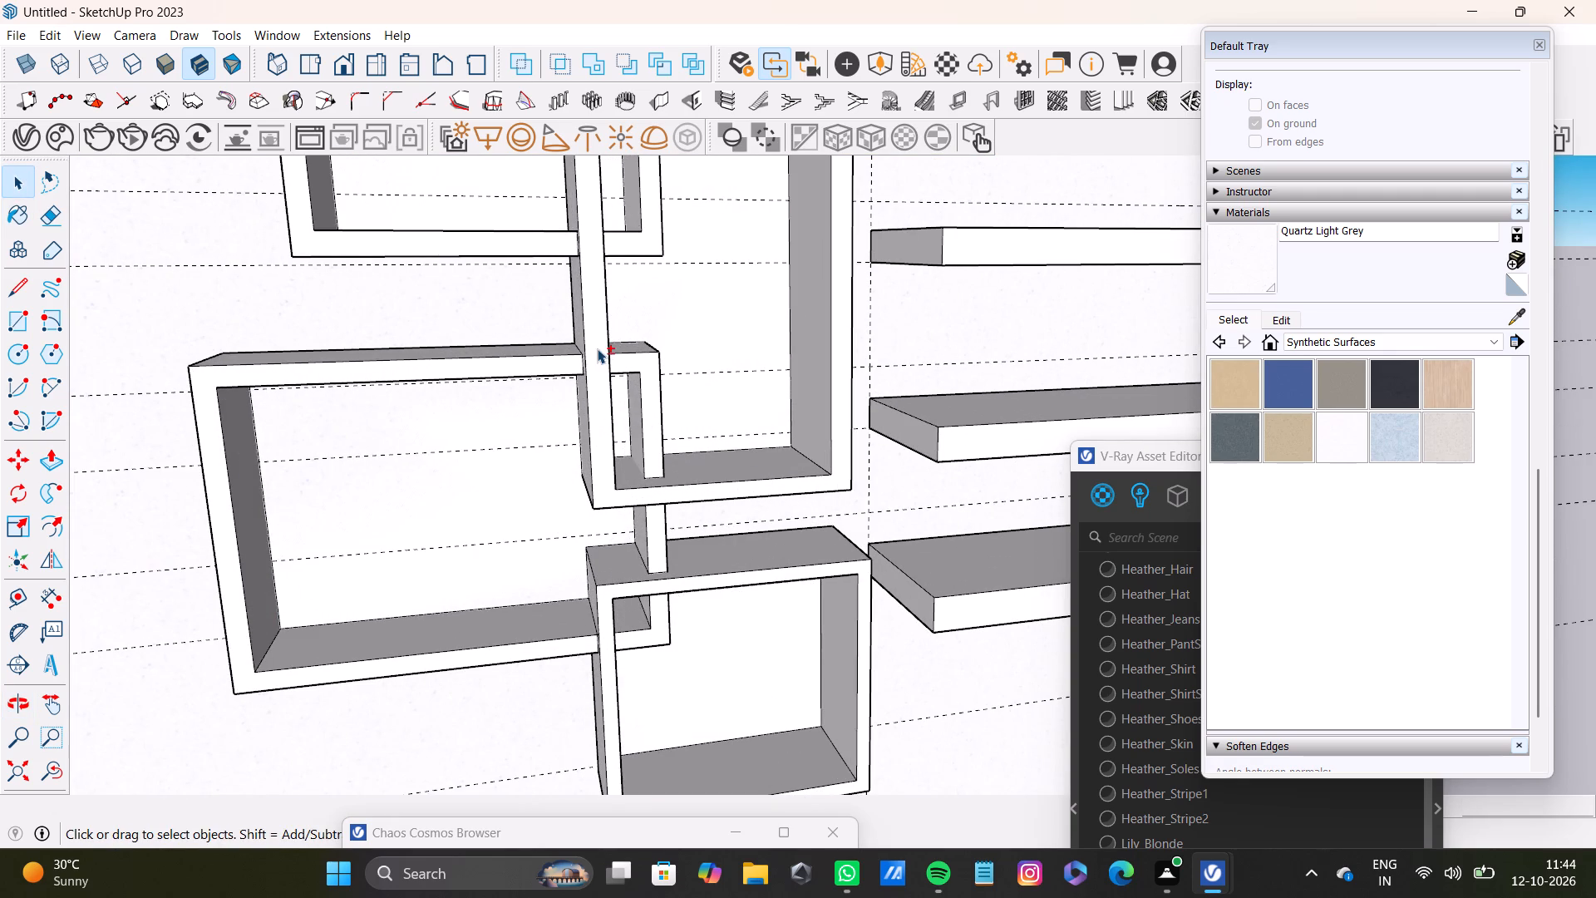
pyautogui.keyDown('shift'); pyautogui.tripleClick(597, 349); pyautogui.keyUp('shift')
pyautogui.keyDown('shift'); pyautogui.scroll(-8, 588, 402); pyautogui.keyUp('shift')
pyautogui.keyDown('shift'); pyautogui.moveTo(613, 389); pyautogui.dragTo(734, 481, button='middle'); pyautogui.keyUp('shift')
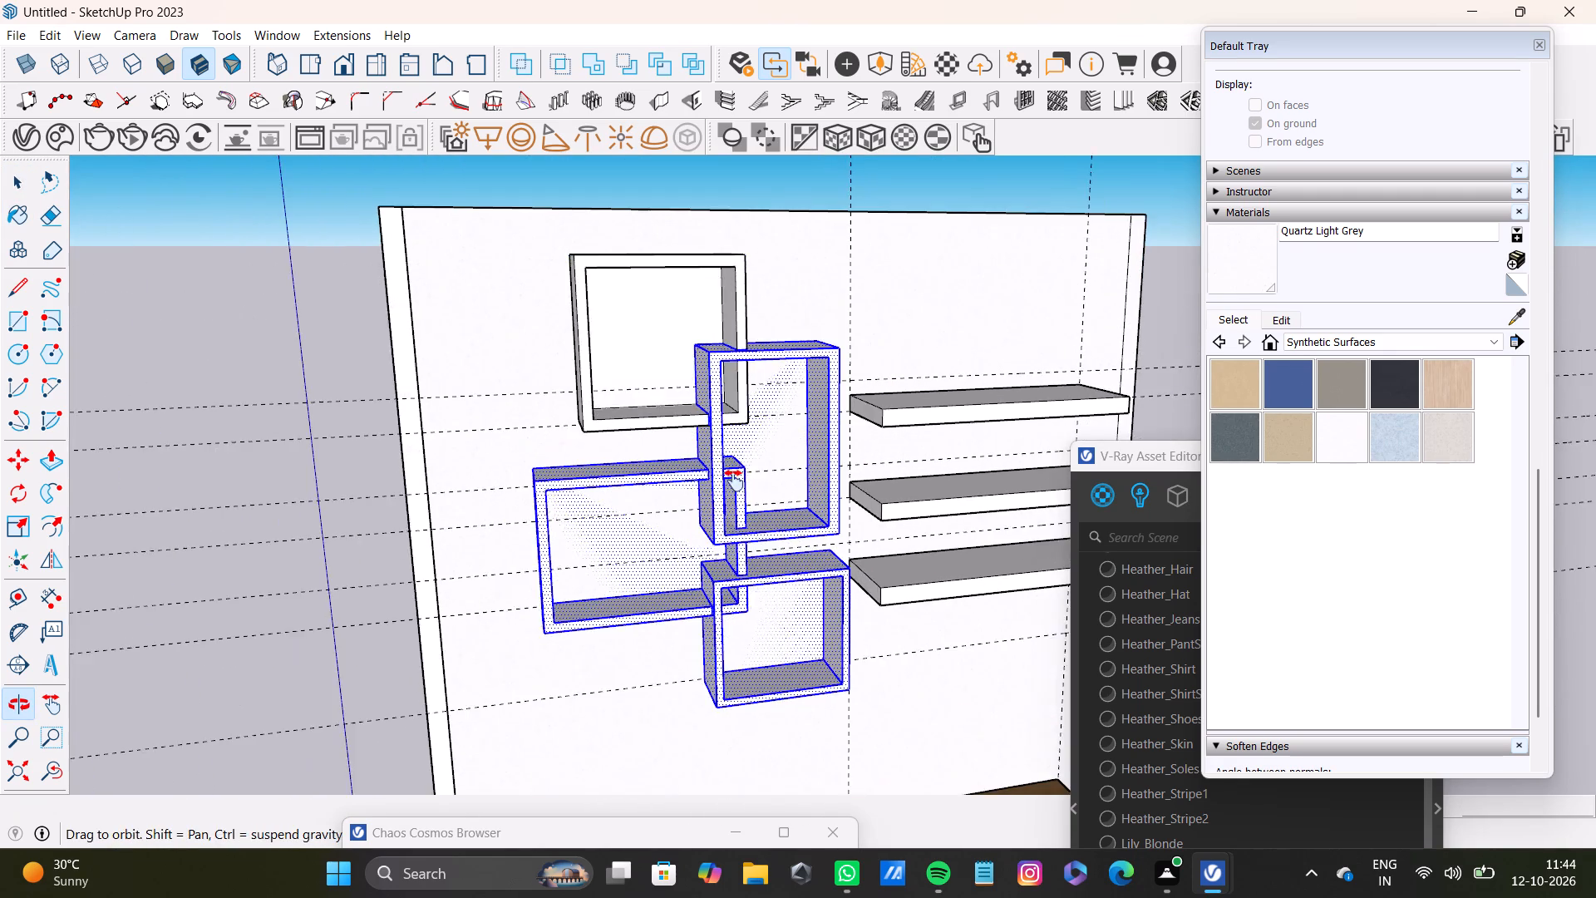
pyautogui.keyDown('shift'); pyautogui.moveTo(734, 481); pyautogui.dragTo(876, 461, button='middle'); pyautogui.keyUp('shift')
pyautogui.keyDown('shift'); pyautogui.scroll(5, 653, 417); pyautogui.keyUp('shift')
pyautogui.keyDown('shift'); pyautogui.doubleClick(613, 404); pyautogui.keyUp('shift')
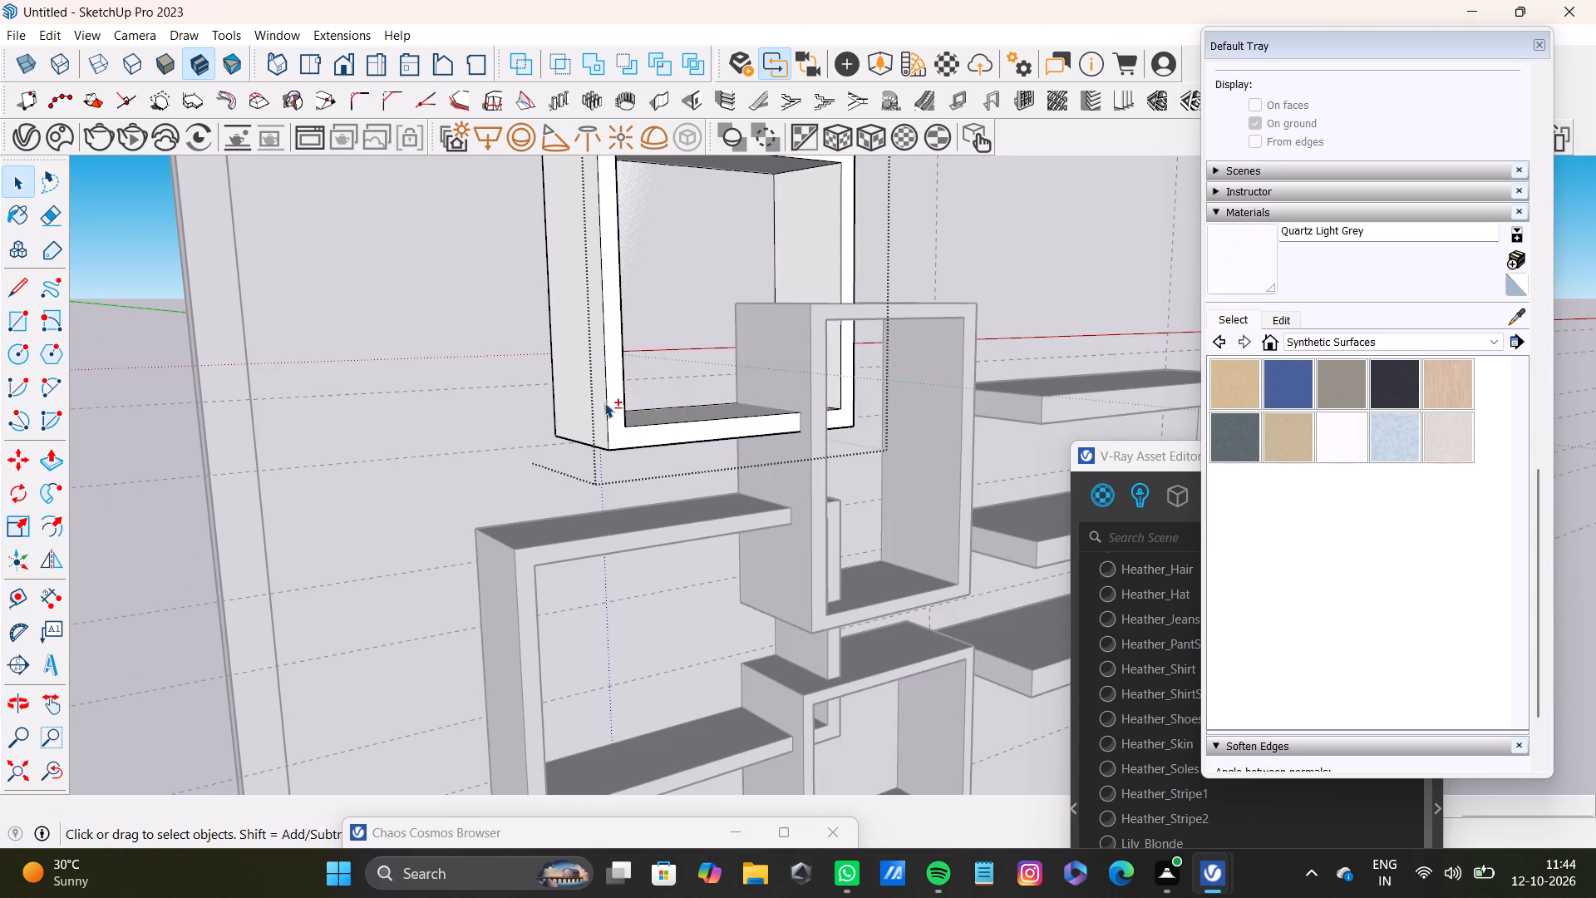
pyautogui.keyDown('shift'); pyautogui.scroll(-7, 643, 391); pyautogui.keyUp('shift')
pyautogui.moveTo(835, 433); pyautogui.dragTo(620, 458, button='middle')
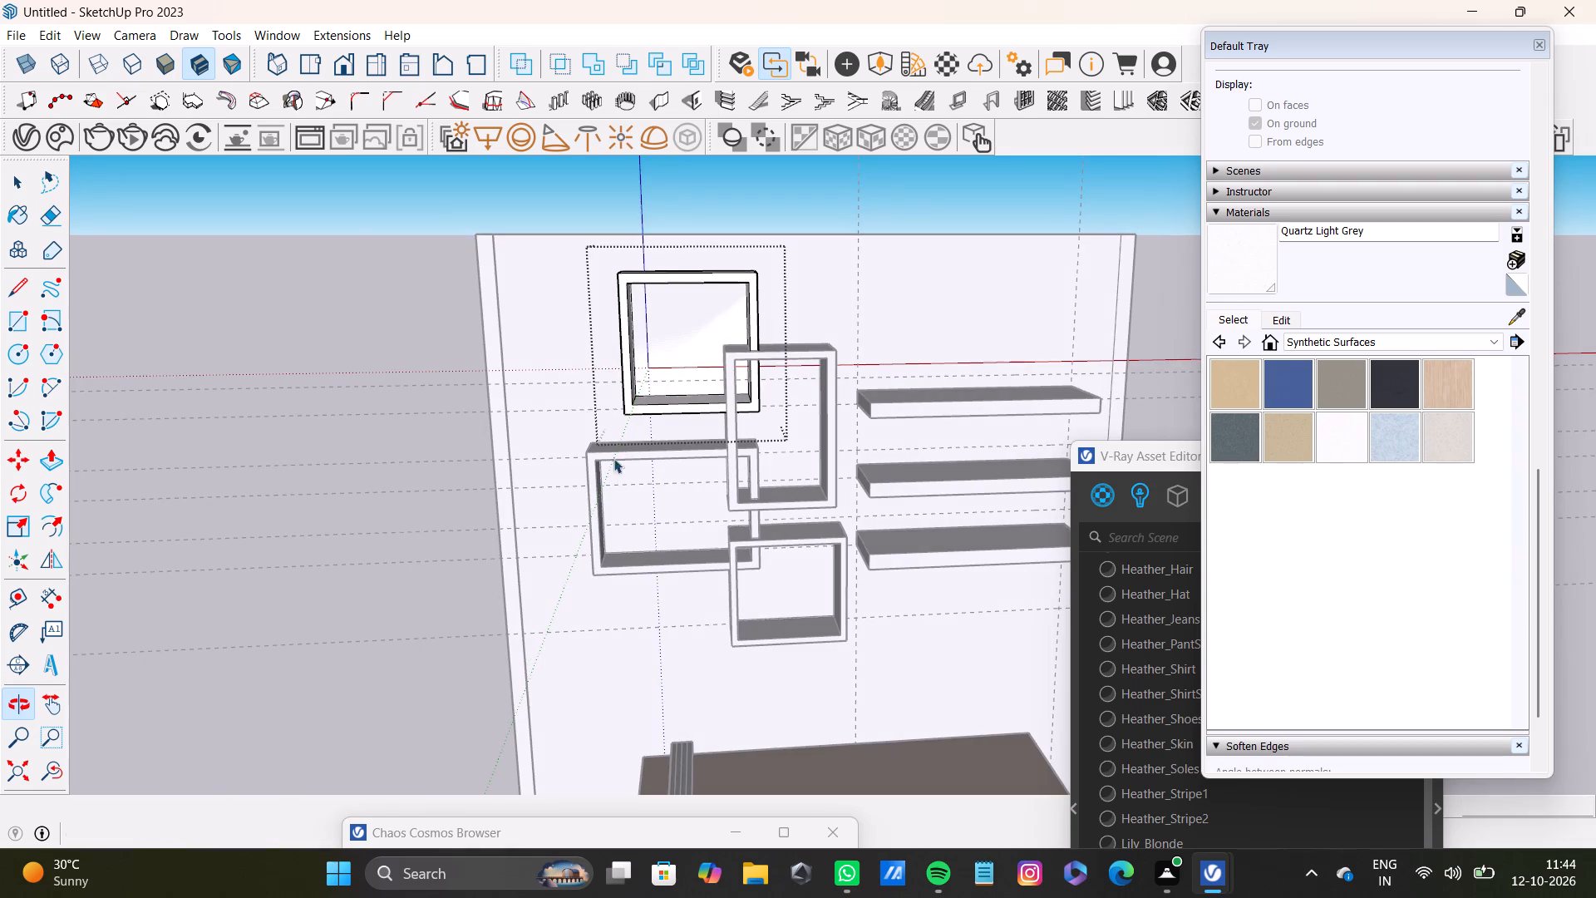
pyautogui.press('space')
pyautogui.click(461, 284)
# Select the three lower interlocking box frames, leaving their large back faces out of the selection.
pyautogui.scroll(8, 761, 368)
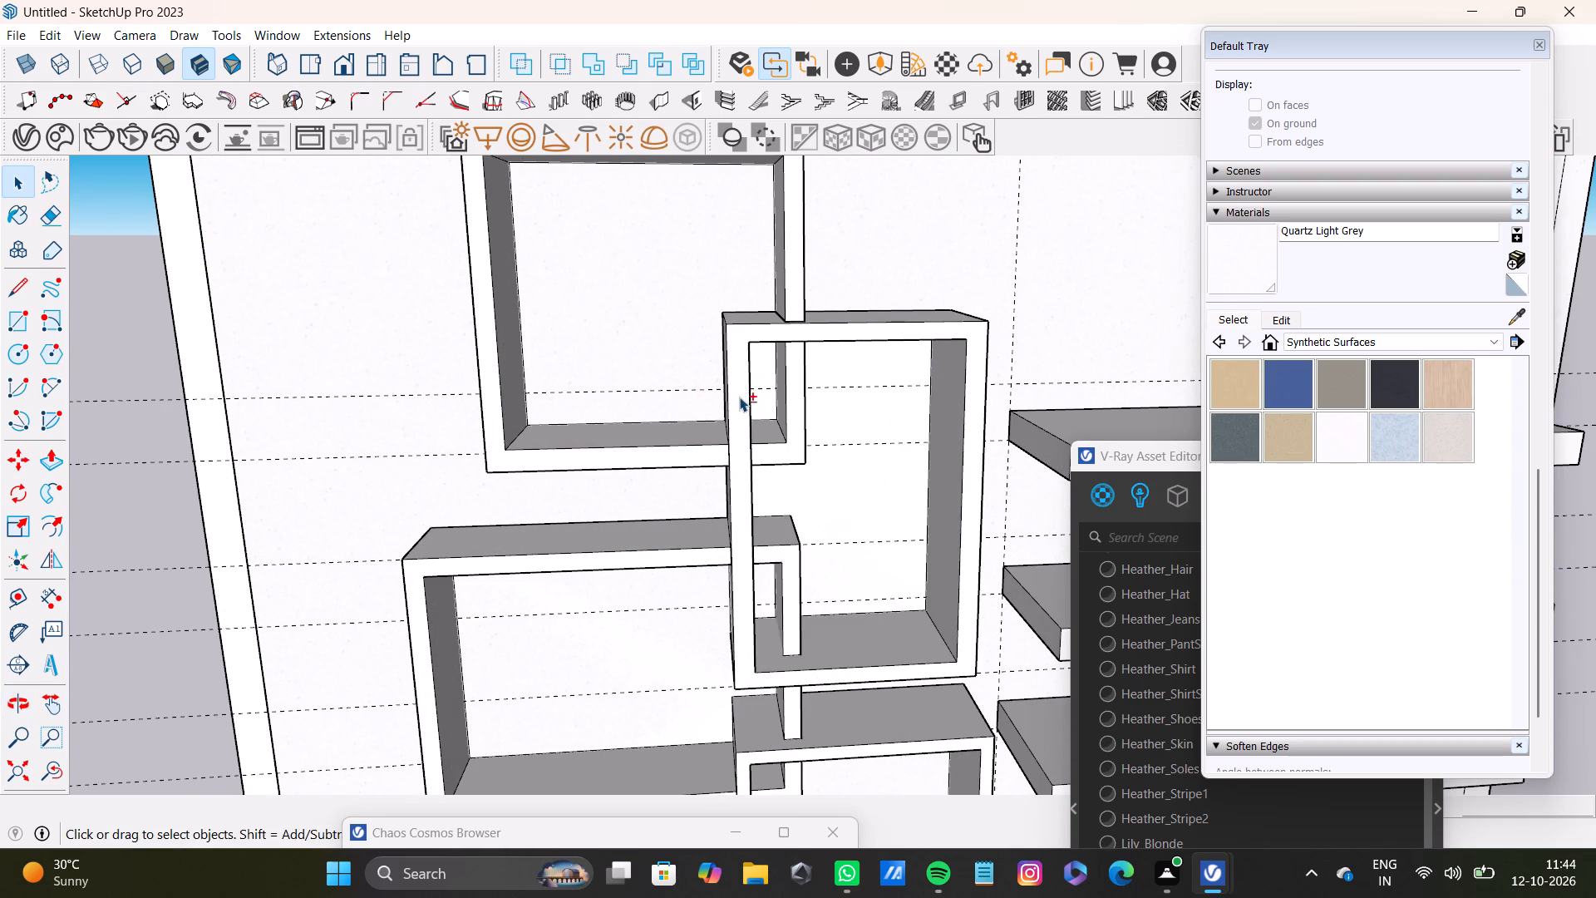
pyautogui.keyDown('shift'); pyautogui.tripleClick(739, 397); pyautogui.keyUp('shift')
pyautogui.keyDown('shift'); pyautogui.scroll(-4, 999, 529); pyautogui.keyUp('shift')
pyautogui.keyDown('shift'); pyautogui.moveTo(885, 662); pyautogui.dragTo(745, 491, button='middle'); pyautogui.keyUp('shift')
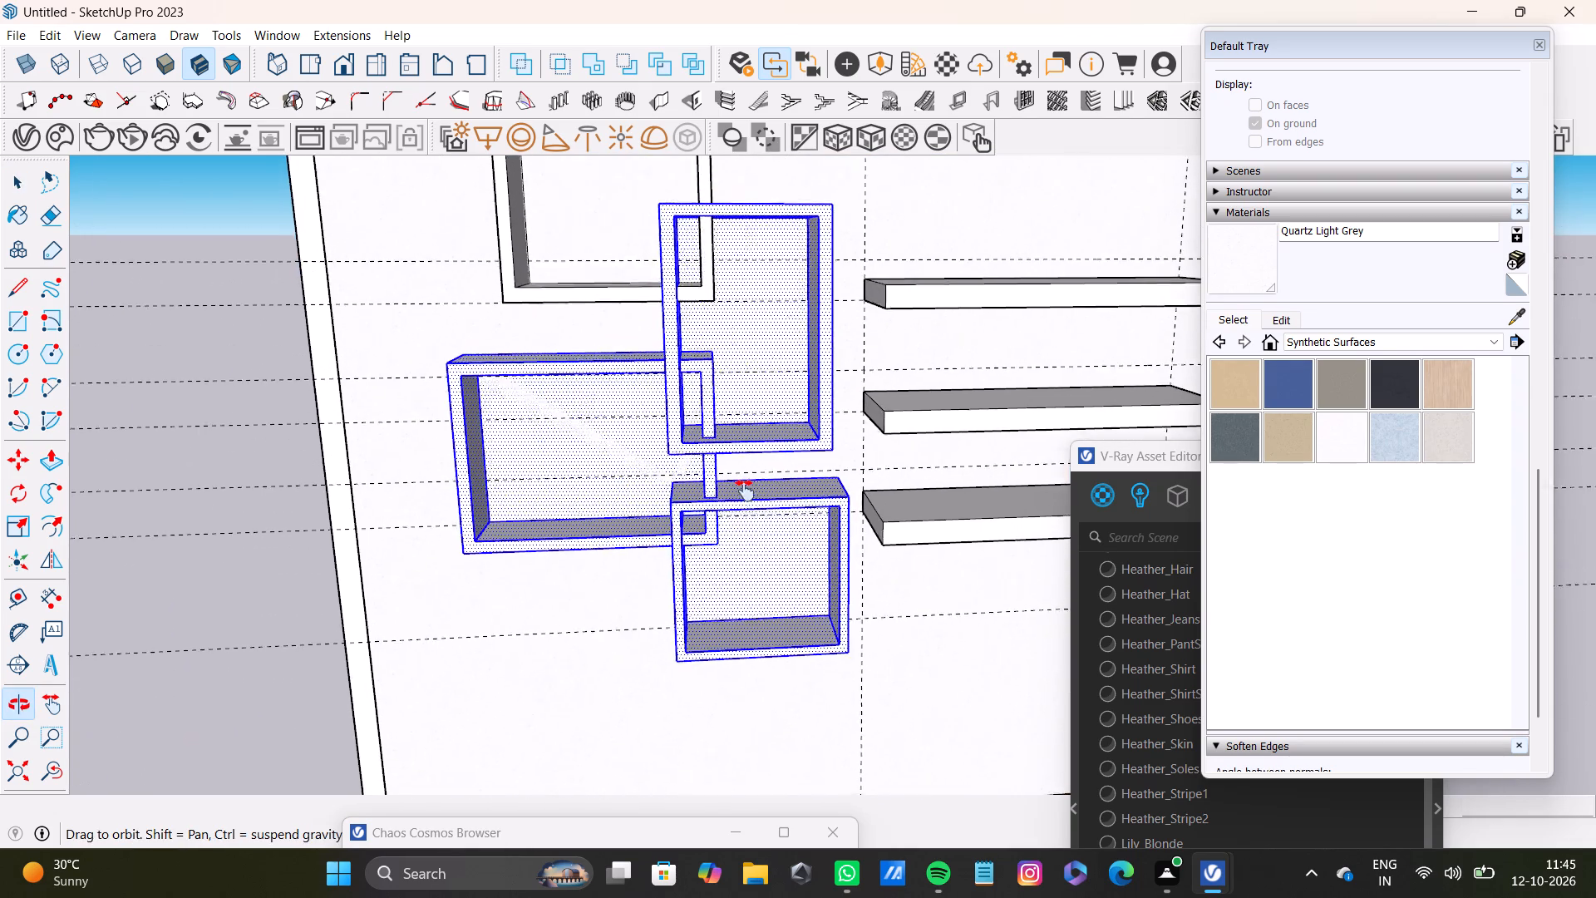
pyautogui.keyDown('shift'); pyautogui.moveTo(745, 491); pyautogui.dragTo(741, 498, button='middle'); pyautogui.keyUp('shift')
pyautogui.keyDown('shift'); pyautogui.click(768, 398); pyautogui.keyUp('shift')
pyautogui.keyDown('shift'); pyautogui.click(583, 449); pyautogui.keyUp('shift')
pyautogui.keyDown('shift'); pyautogui.click(729, 582); pyautogui.keyUp('shift')
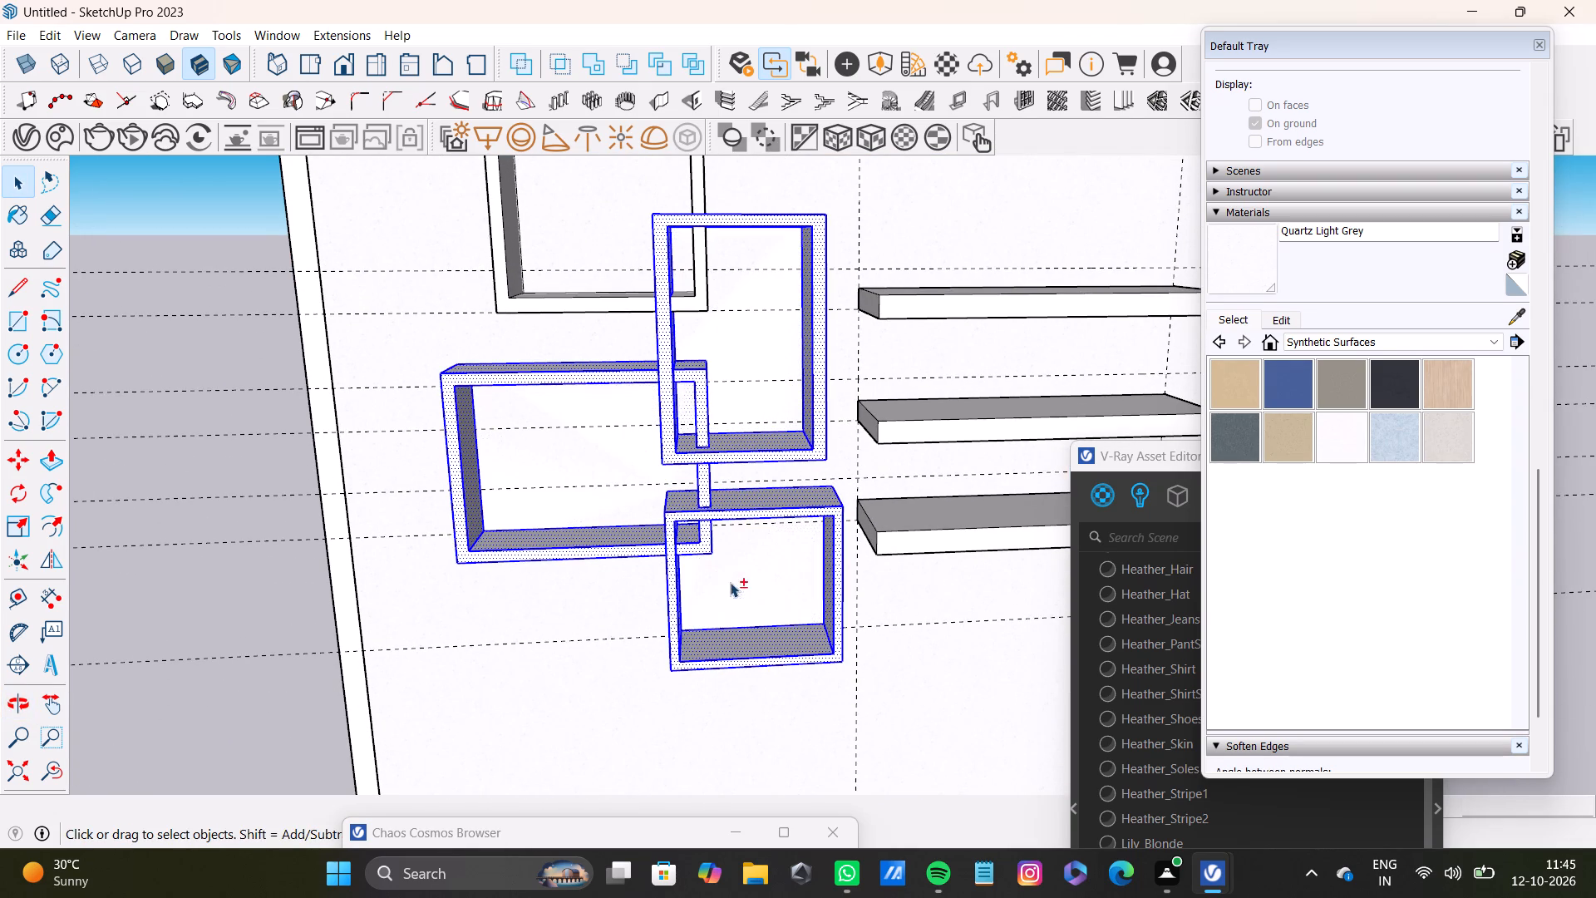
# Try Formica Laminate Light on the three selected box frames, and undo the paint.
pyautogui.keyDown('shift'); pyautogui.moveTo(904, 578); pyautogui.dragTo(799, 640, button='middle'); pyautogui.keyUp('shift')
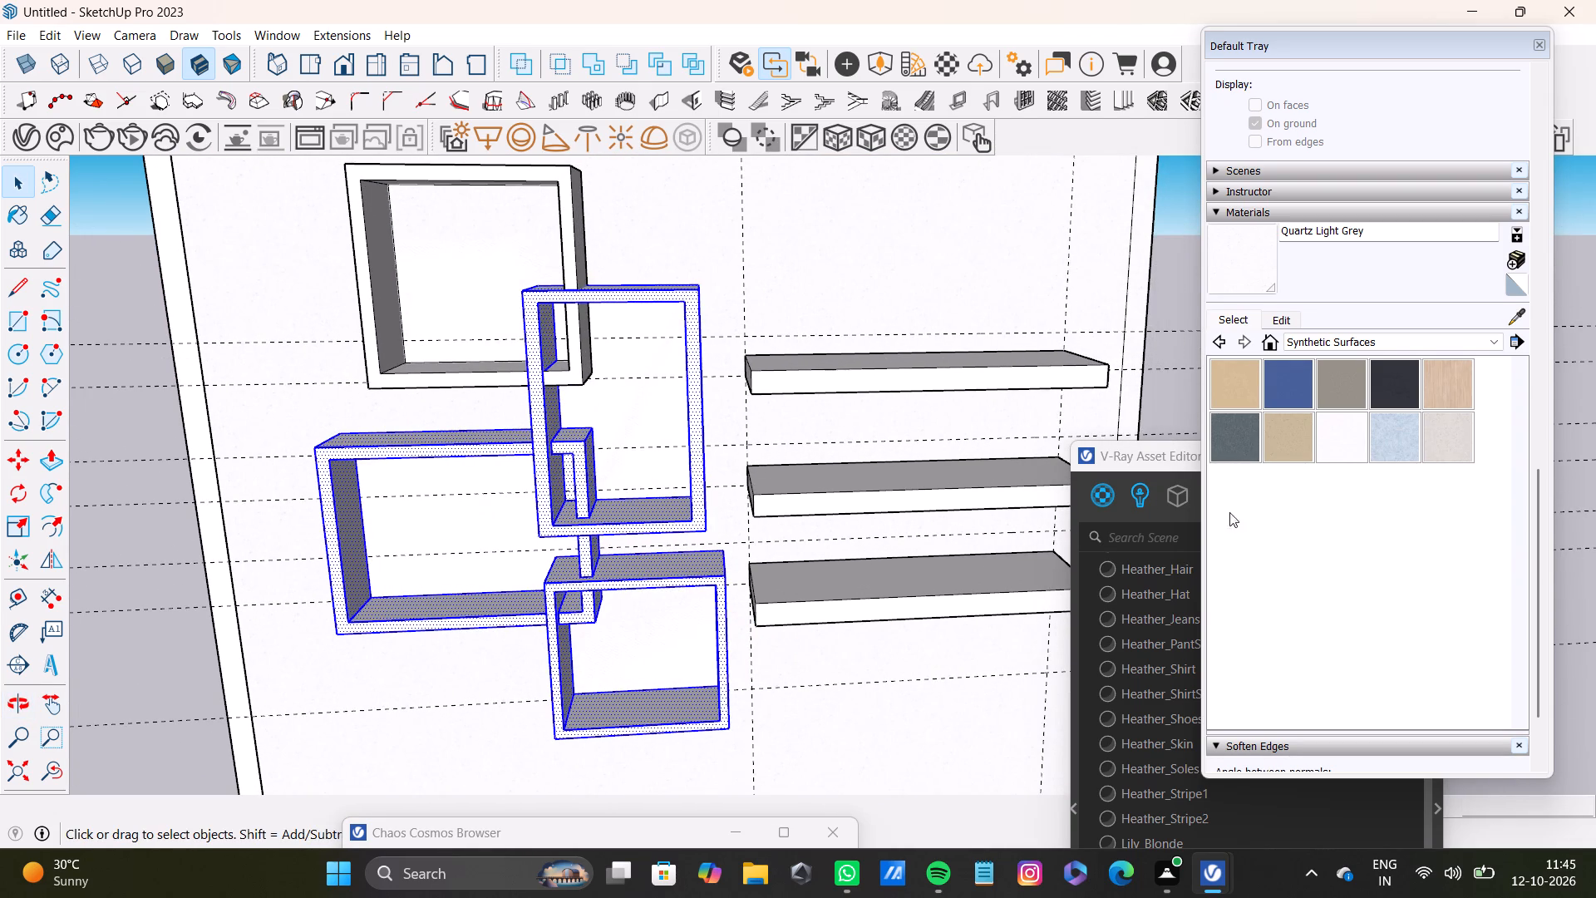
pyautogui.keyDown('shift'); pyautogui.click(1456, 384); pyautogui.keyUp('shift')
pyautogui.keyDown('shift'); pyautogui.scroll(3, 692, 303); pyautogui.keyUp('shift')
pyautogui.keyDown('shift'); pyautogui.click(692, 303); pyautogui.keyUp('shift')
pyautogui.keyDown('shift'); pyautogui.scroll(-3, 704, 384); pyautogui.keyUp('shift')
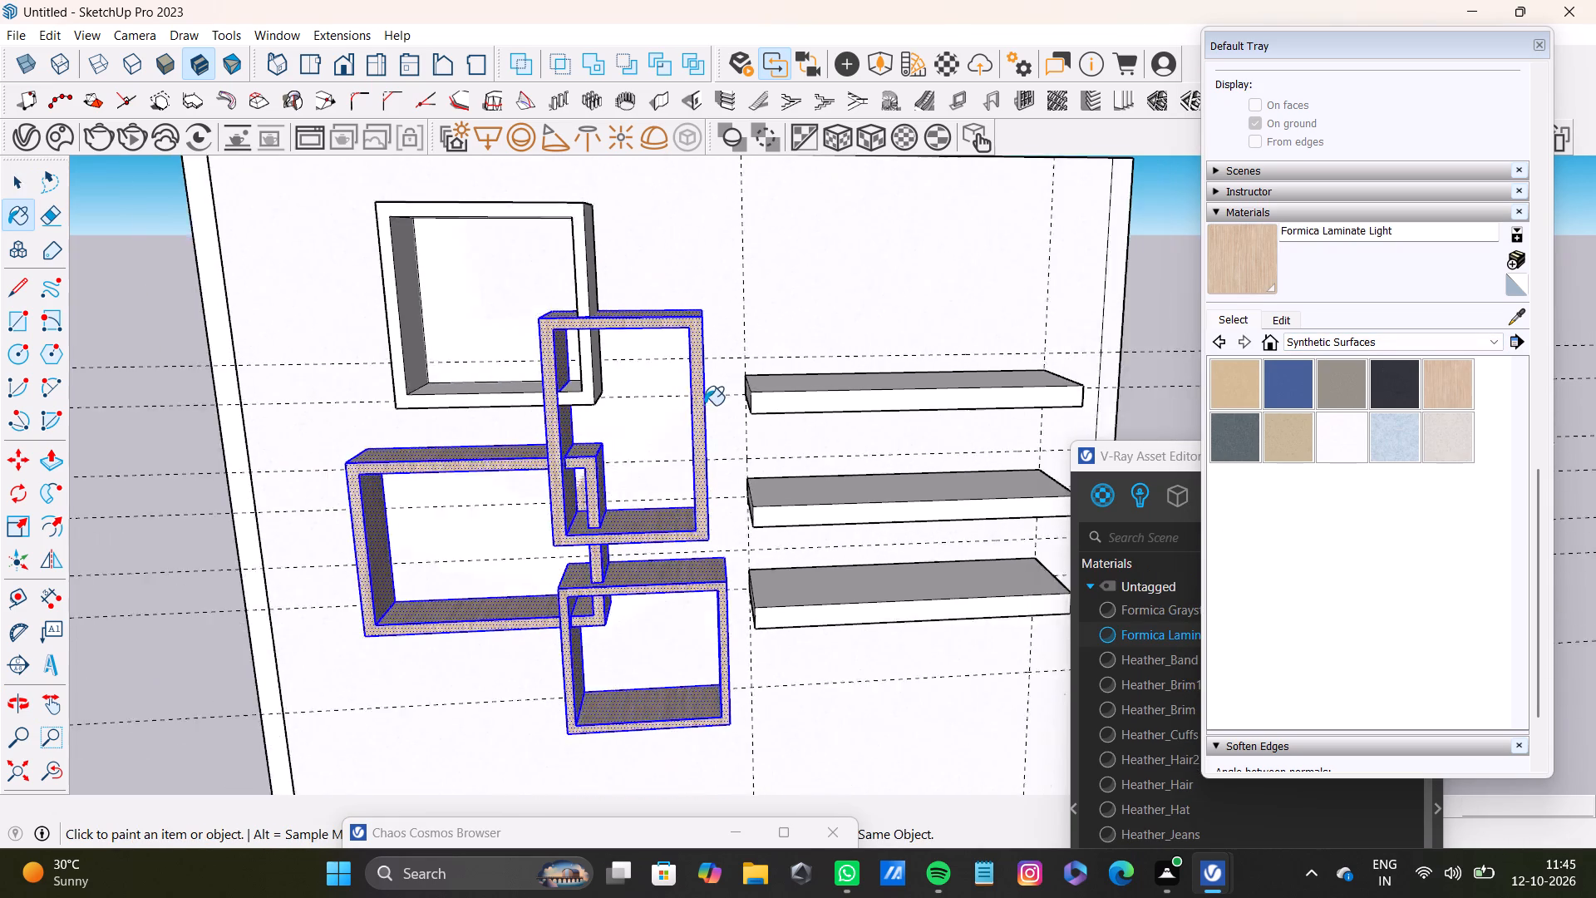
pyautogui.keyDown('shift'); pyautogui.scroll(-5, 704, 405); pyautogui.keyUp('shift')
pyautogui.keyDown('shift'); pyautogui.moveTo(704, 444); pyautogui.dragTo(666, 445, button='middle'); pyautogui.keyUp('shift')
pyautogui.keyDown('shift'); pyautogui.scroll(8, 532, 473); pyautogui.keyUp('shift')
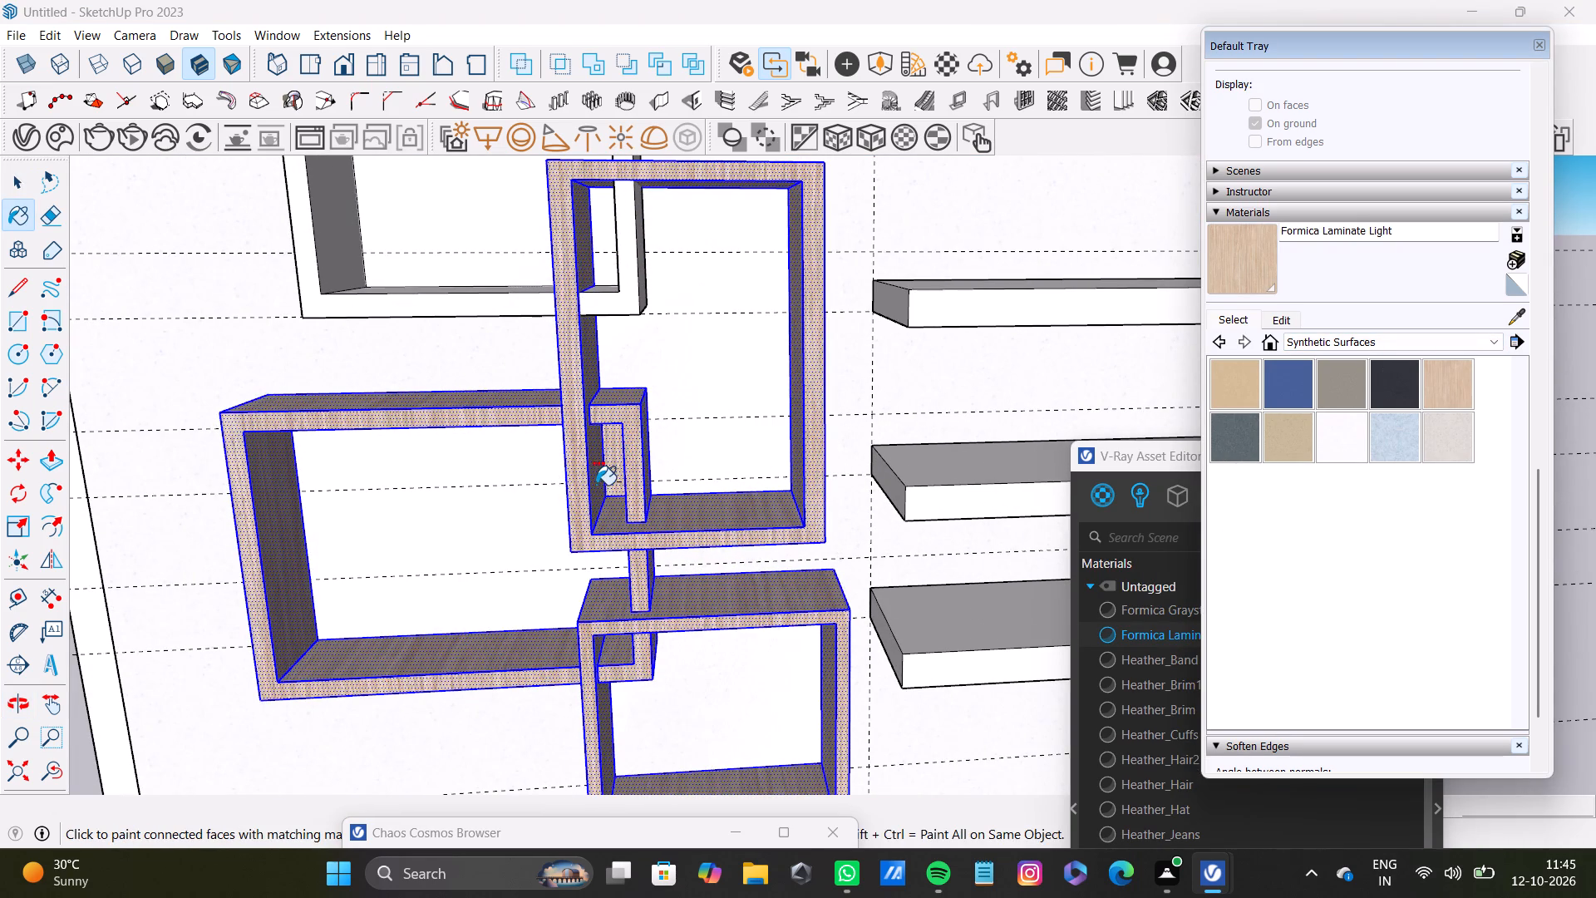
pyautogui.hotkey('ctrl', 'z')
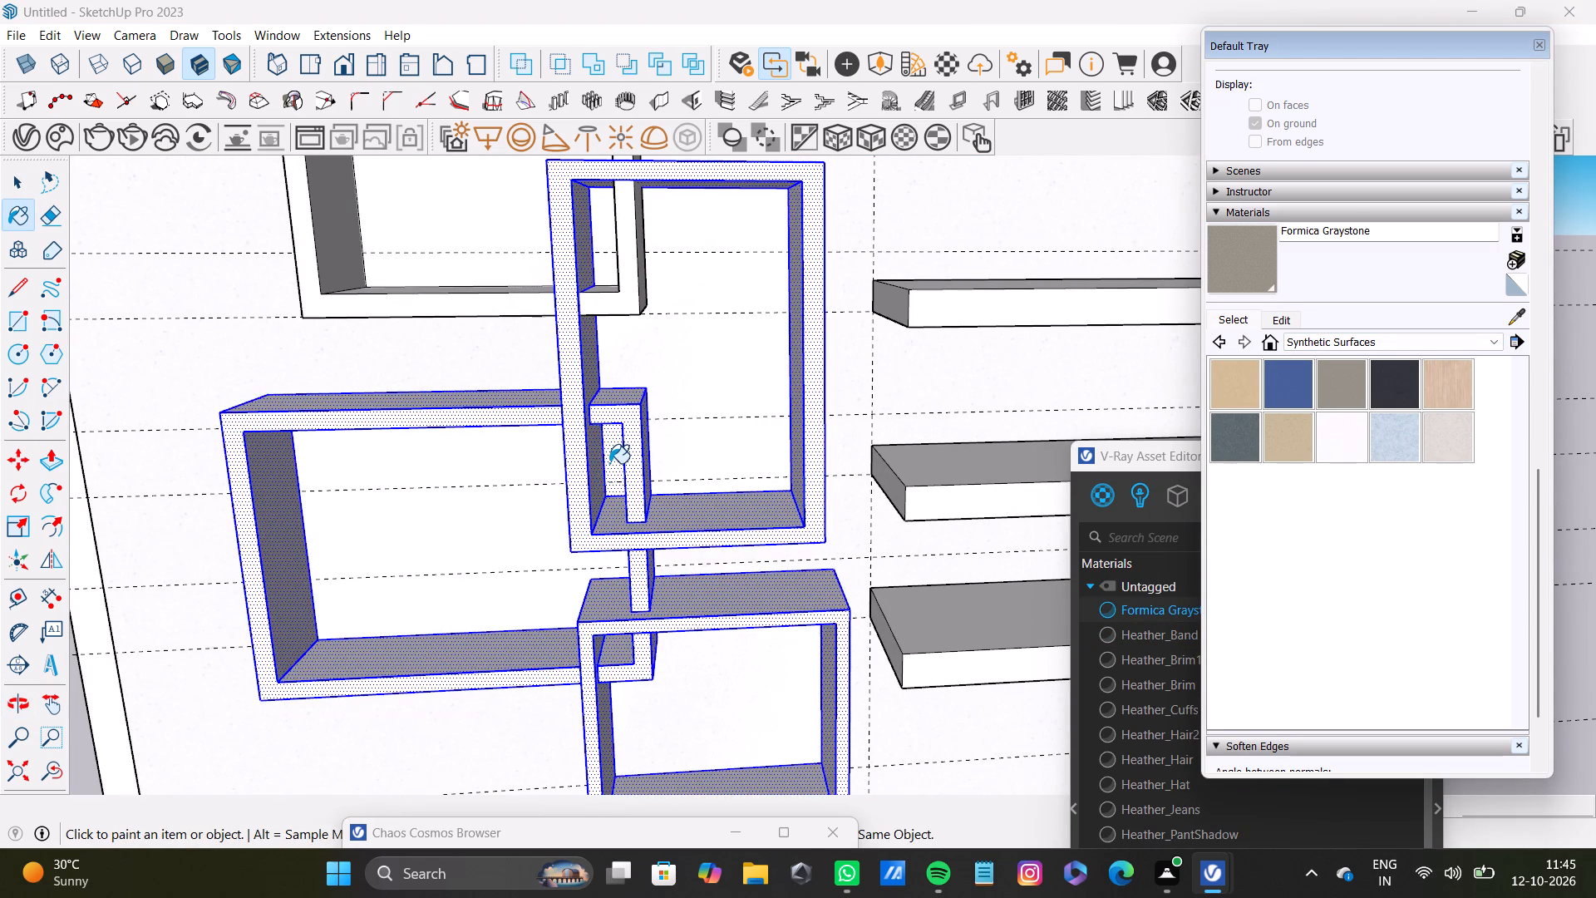
# Try to deselect the small back-face area enclosed where the tall and wide box frames overlap.
pyautogui.press('space')
pyautogui.keyDown('shift'); pyautogui.scroll(6, 607, 461); pyautogui.keyUp('shift')
pyautogui.keyDown('shift'); pyautogui.click(618, 453); pyautogui.keyUp('shift')
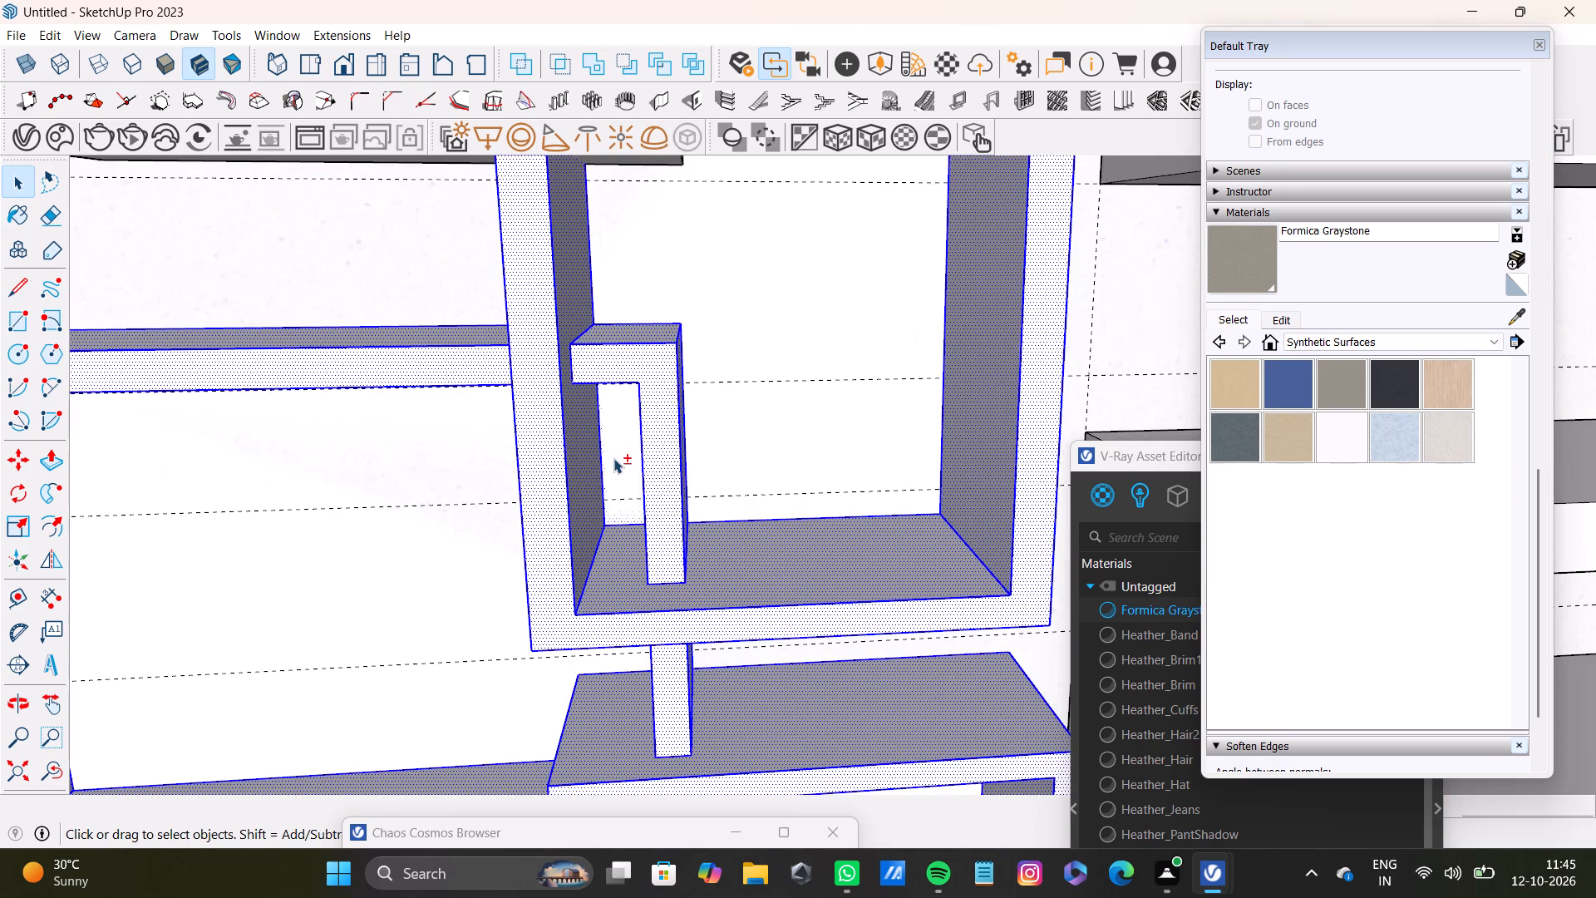
pyautogui.keyDown('shift'); pyautogui.scroll(-8, 614, 459); pyautogui.keyUp('shift')
pyautogui.keyDown('shift'); pyautogui.moveTo(692, 545); pyautogui.dragTo(736, 530, button='middle'); pyautogui.keyUp('shift')
pyautogui.keyDown('shift'); pyautogui.scroll(4, 660, 476); pyautogui.keyUp('shift')
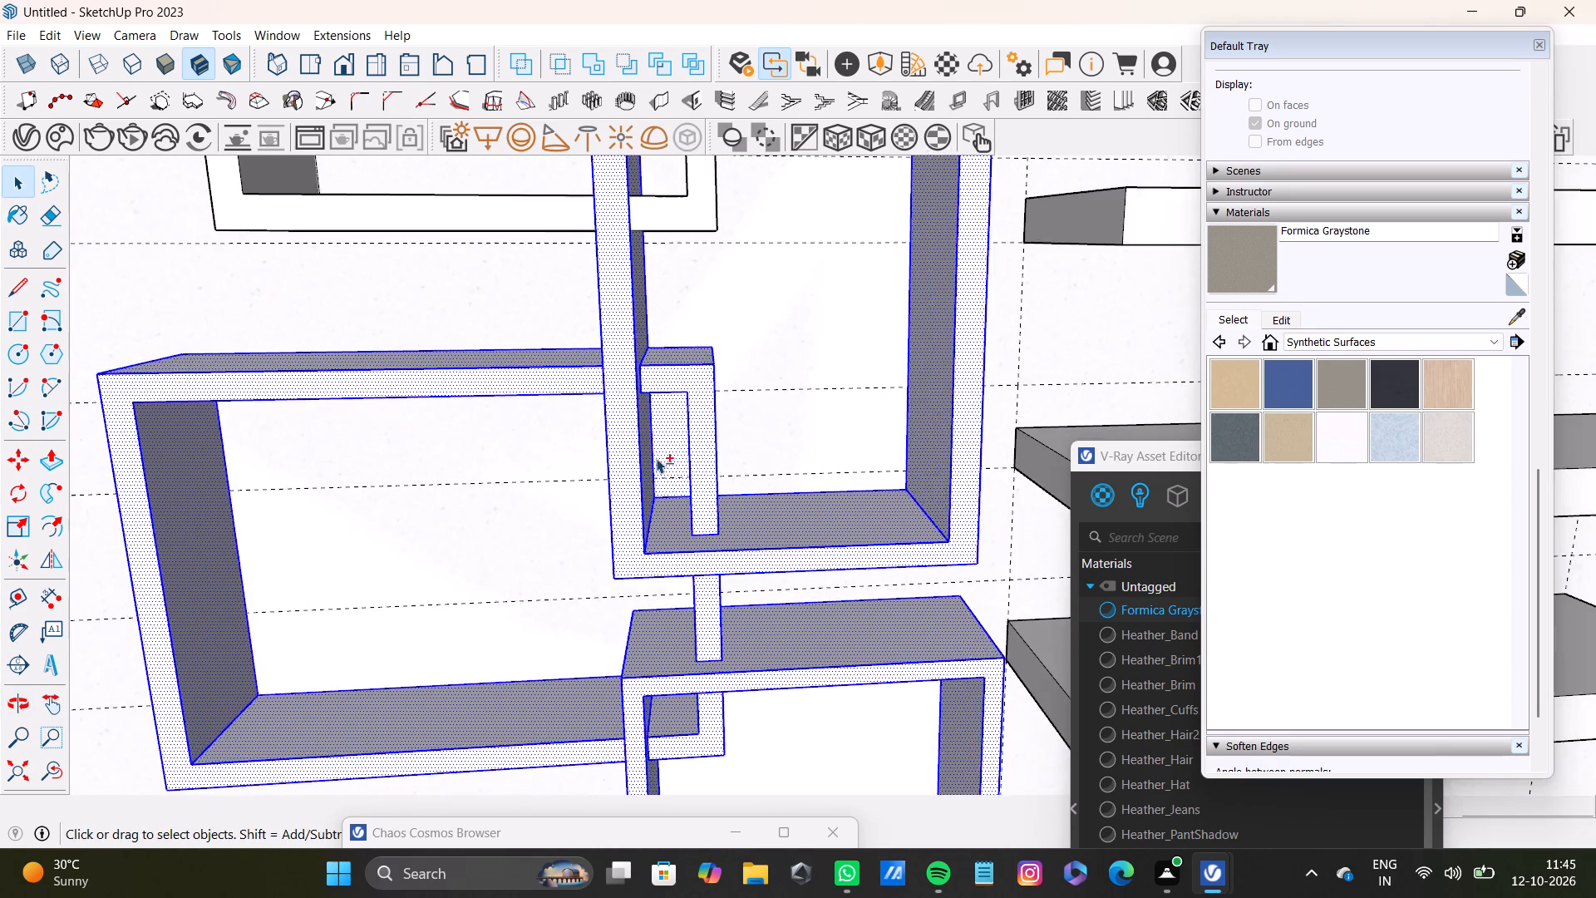
pyautogui.keyDown('shift'); pyautogui.scroll(3, 656, 458); pyautogui.keyUp('shift')
pyautogui.keyDown('shift'); pyautogui.click(675, 461); pyautogui.keyUp('shift')
pyautogui.keyDown('shift'); pyautogui.scroll(-8, 677, 475); pyautogui.keyUp('shift')
pyautogui.moveTo(679, 491); pyautogui.dragTo(697, 382, button='middle')
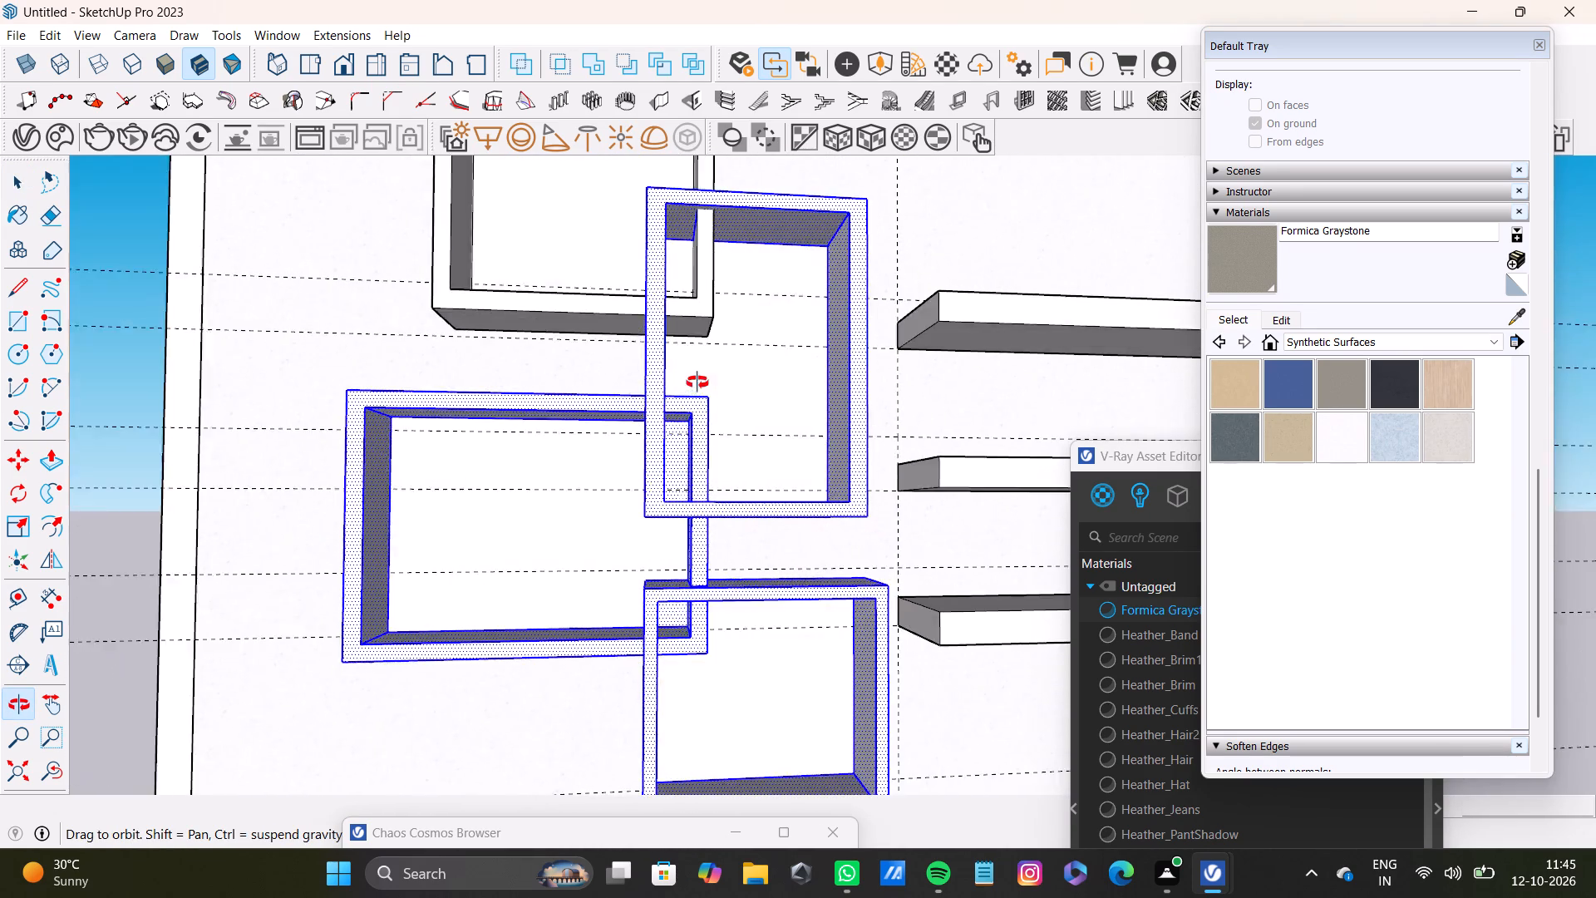
pyautogui.moveTo(697, 382); pyautogui.dragTo(678, 410, button='middle')
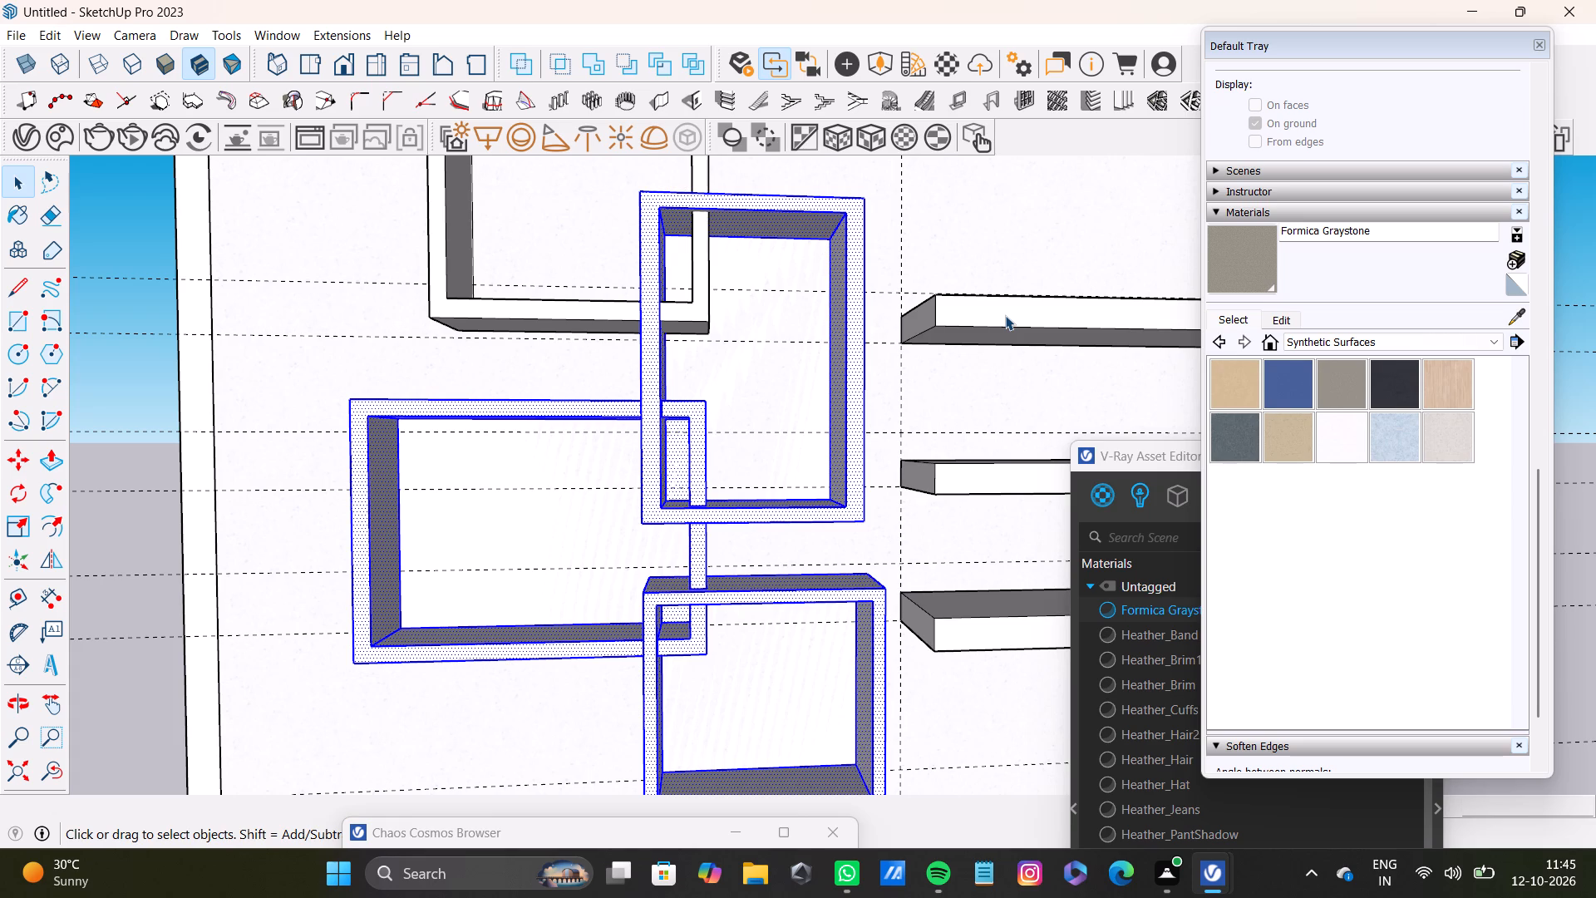
# Paint the three selected box frames with Formica Beige and check their sides and overlaps.
pyautogui.click(1251, 387)
pyautogui.click(856, 423)
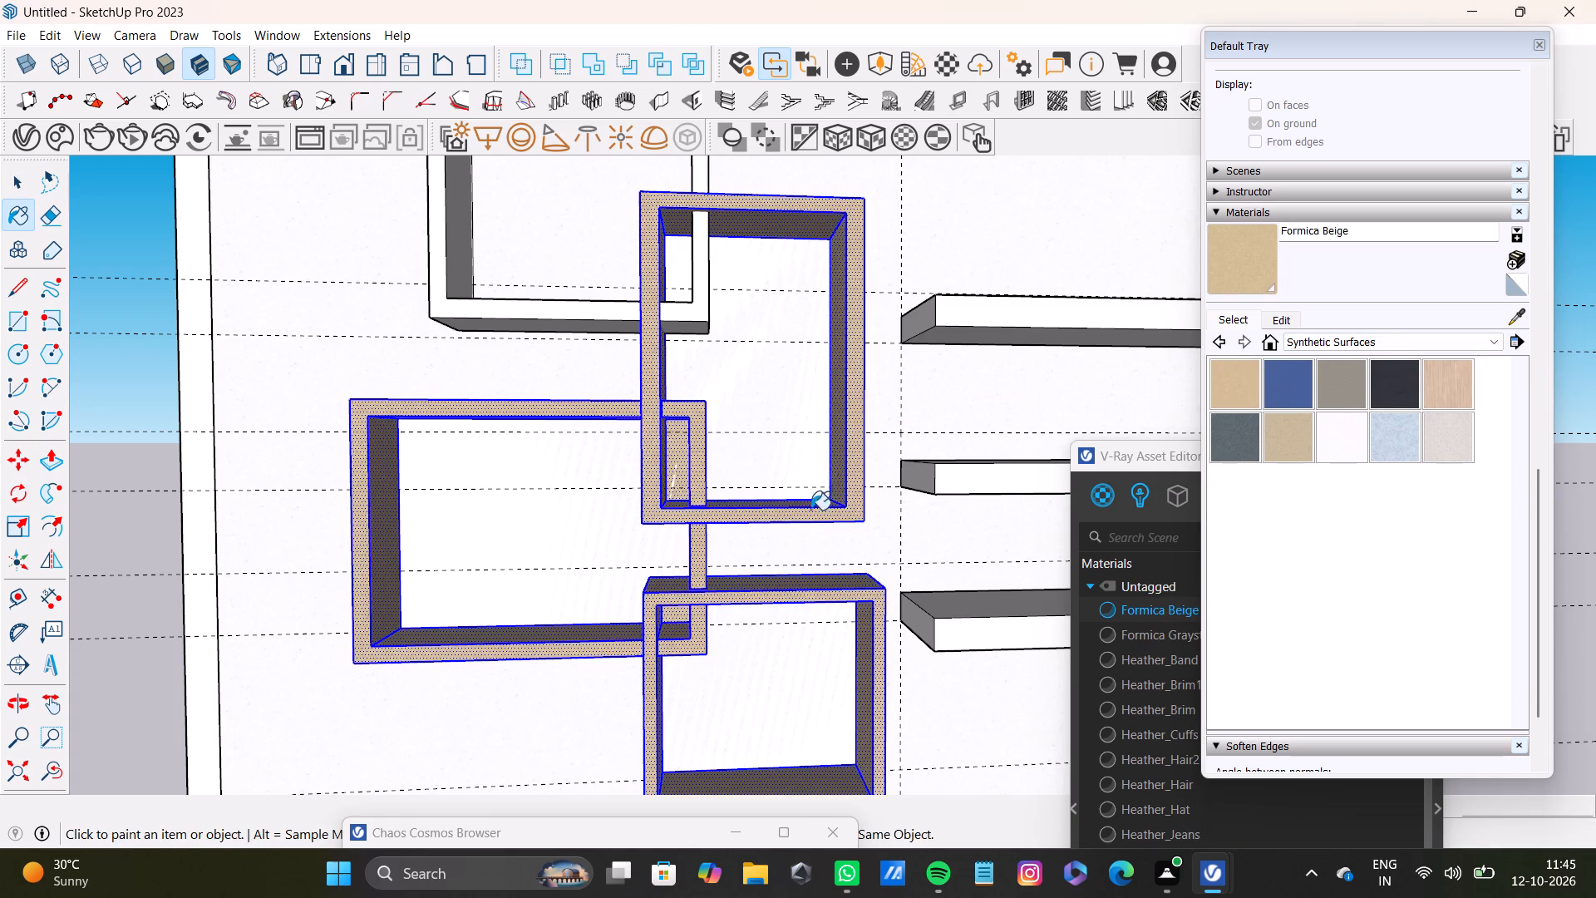
pyautogui.scroll(-4, 802, 534)
pyautogui.moveTo(791, 556); pyautogui.dragTo(680, 575, button='middle')
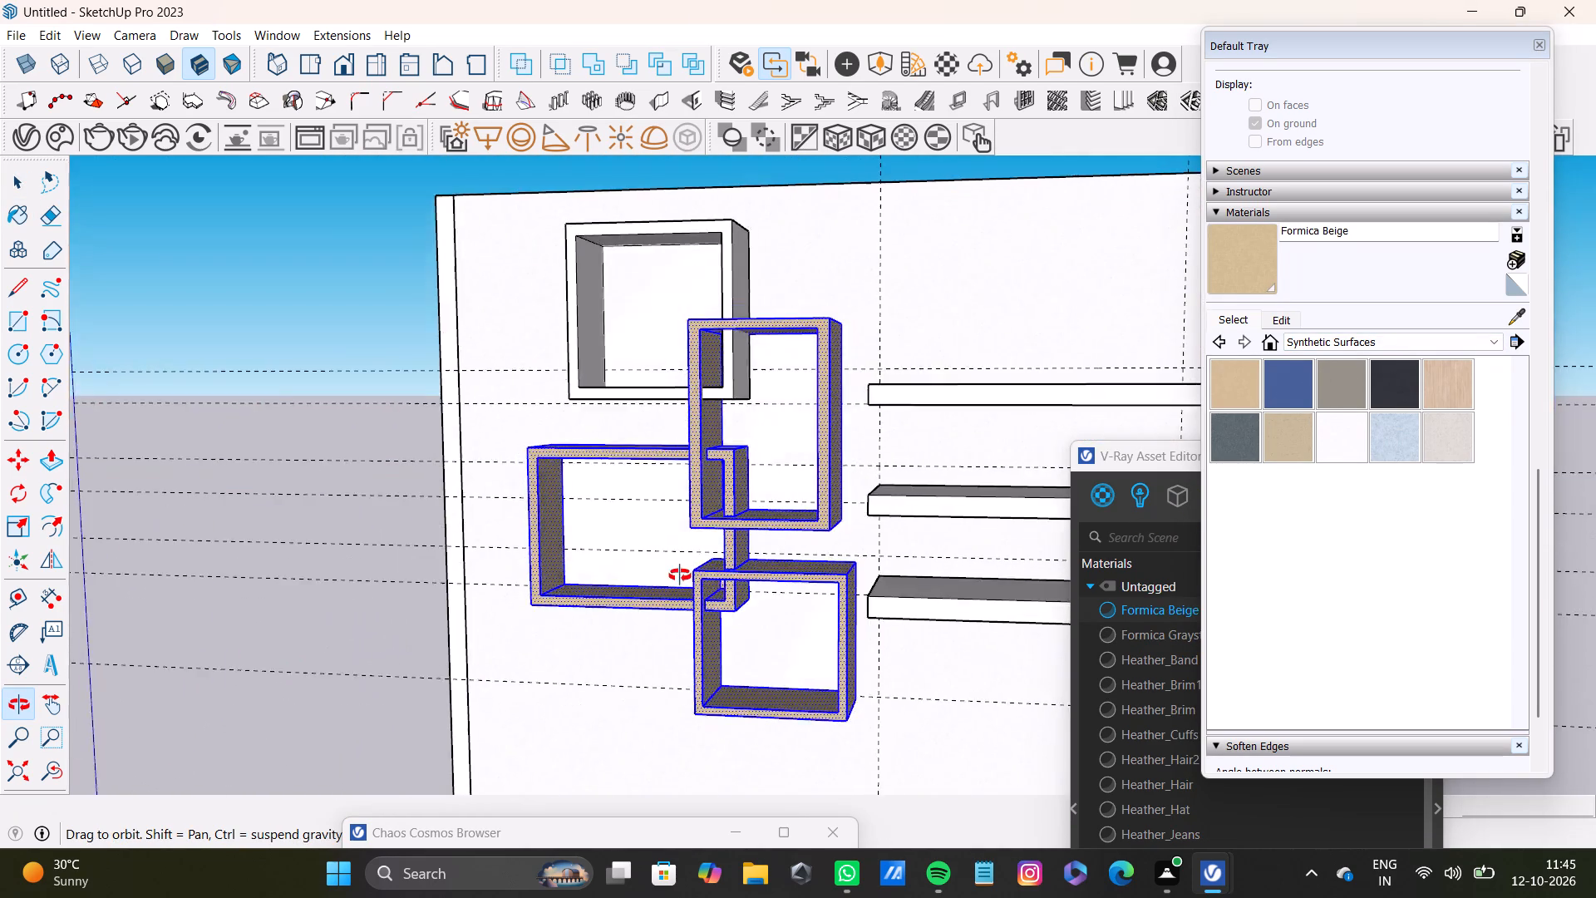
pyautogui.moveTo(680, 575); pyautogui.dragTo(681, 559, button='middle')
pyautogui.scroll(9, 717, 494)
pyautogui.moveTo(705, 501); pyautogui.dragTo(996, 503, button='middle')
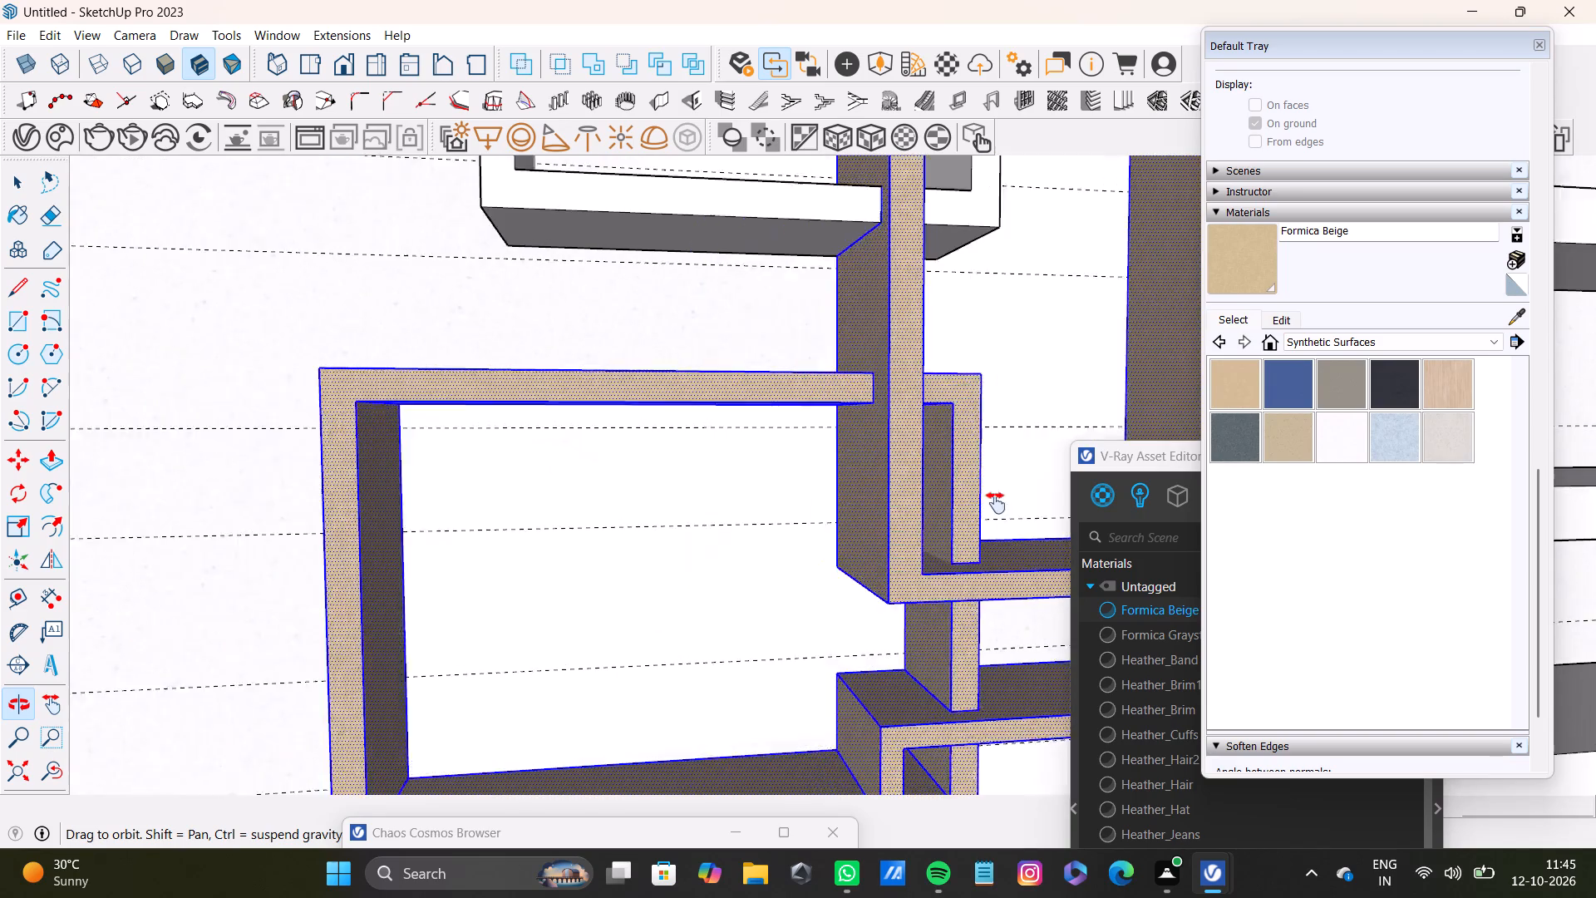
pyautogui.moveTo(996, 503); pyautogui.dragTo(899, 567, button='middle')
pyautogui.press('space')
# Select the uppermost box frame without its large back face and paint it with Formica Beige.
pyautogui.scroll(-4, 778, 368)
pyautogui.moveTo(776, 387); pyautogui.dragTo(894, 471, button='middle')
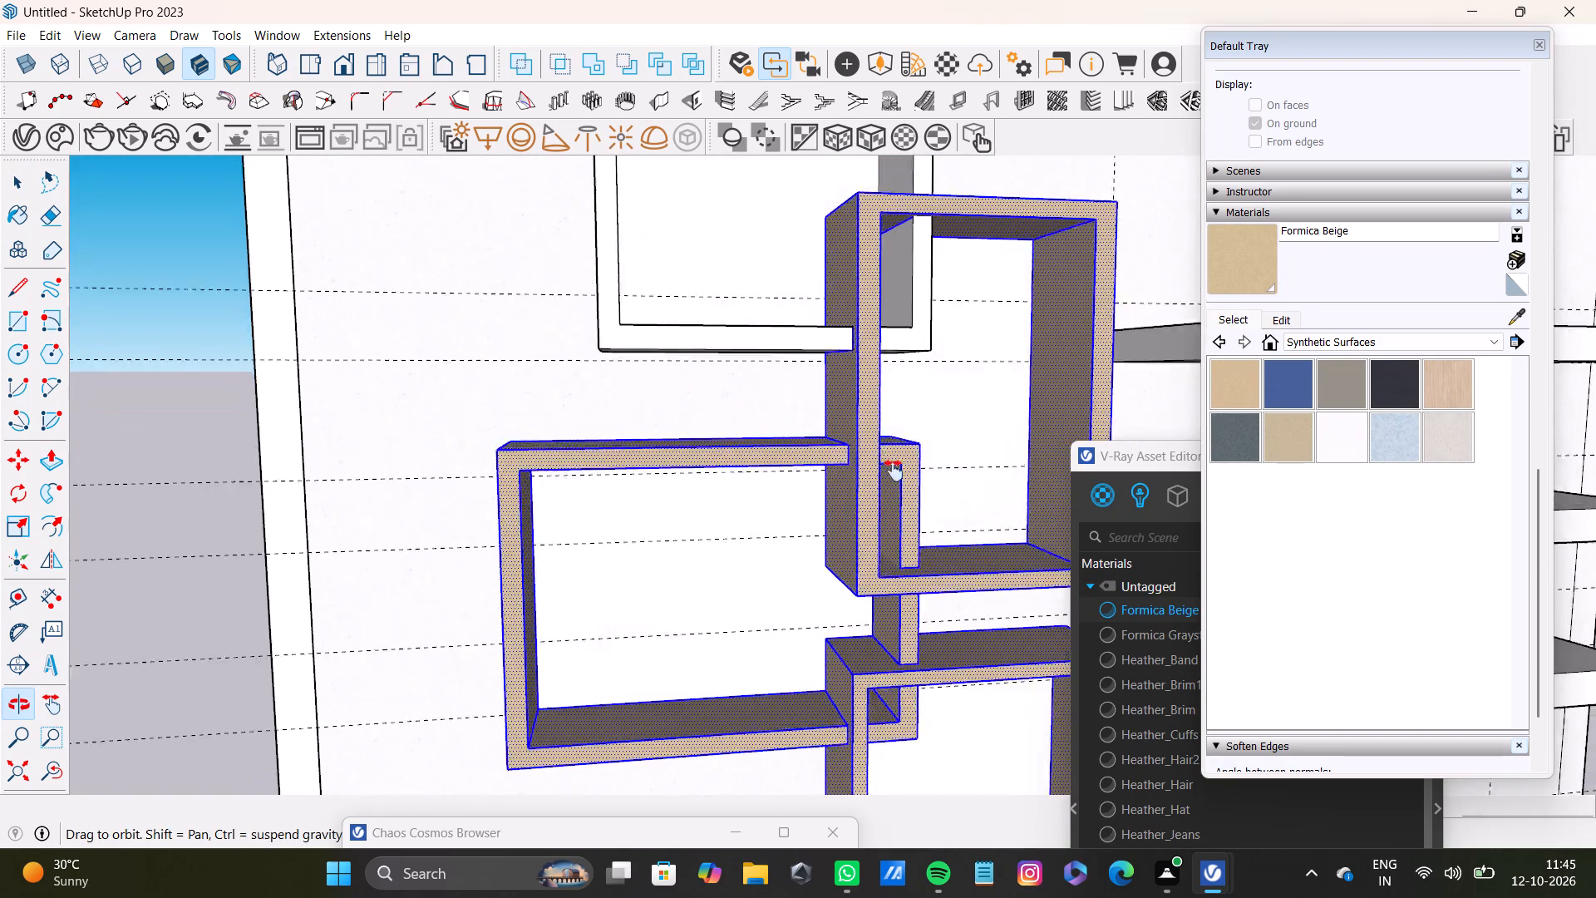
pyautogui.moveTo(894, 471); pyautogui.dragTo(893, 484, button='middle')
pyautogui.keyDown('shift'); pyautogui.scroll(7, 745, 457); pyautogui.keyUp('shift')
pyautogui.press('space')
pyautogui.doubleClick(685, 377)
pyautogui.tripleClick(685, 377)
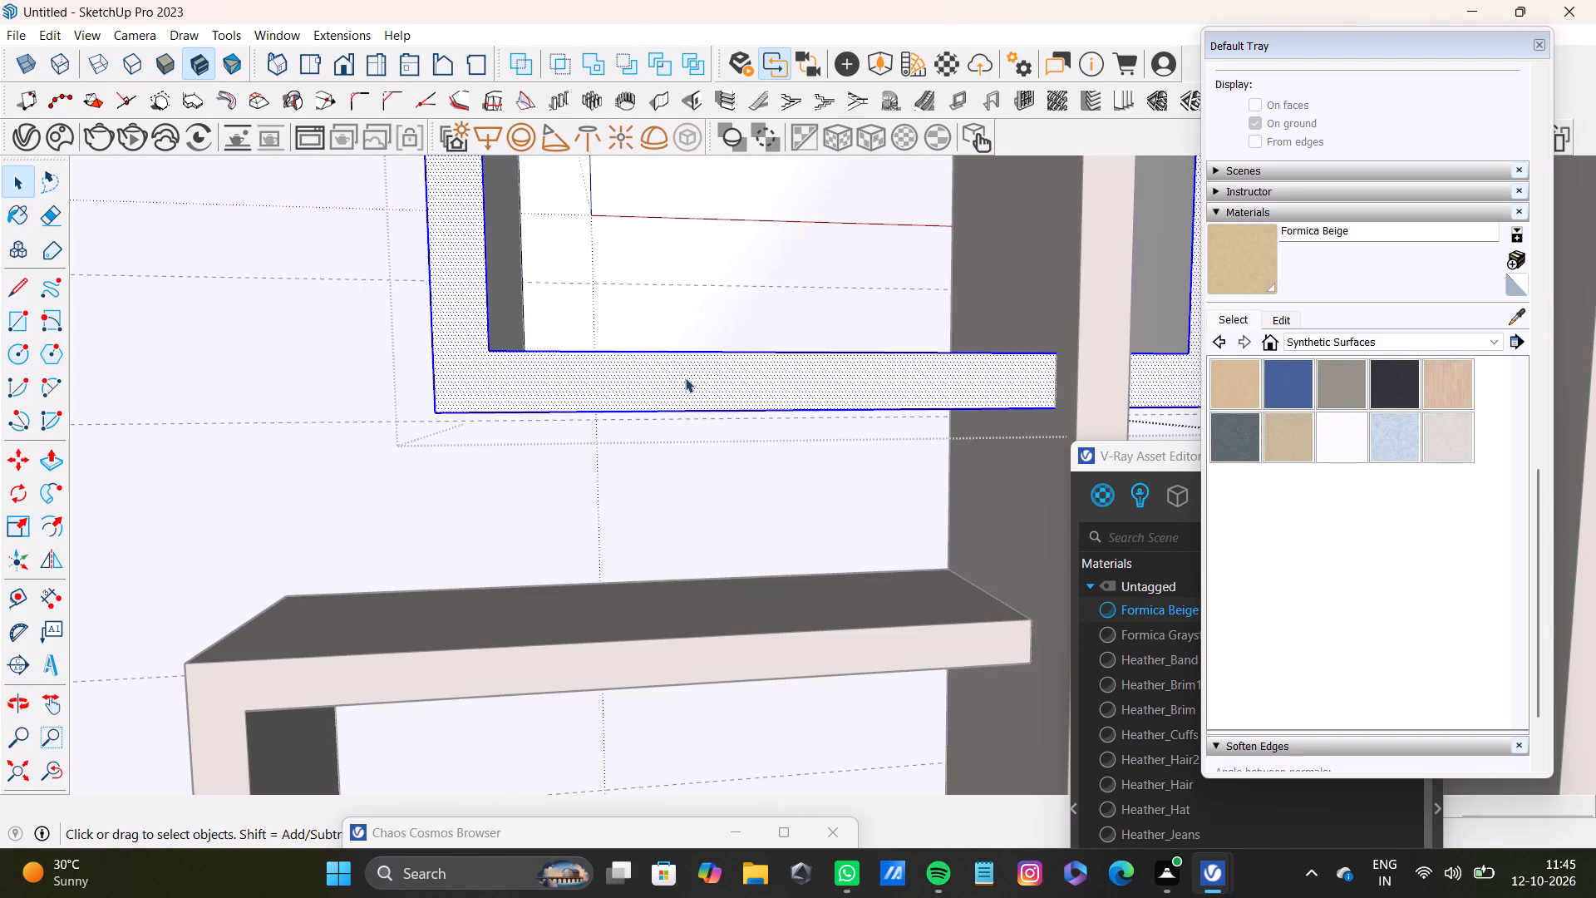
pyautogui.scroll(-4, 672, 402)
pyautogui.middleClick(671, 407)
pyautogui.keyDown('shift'); pyautogui.click(707, 281); pyautogui.keyUp('shift')
pyautogui.keyDown('shift'); pyautogui.scroll(-4, 653, 341); pyautogui.keyUp('shift')
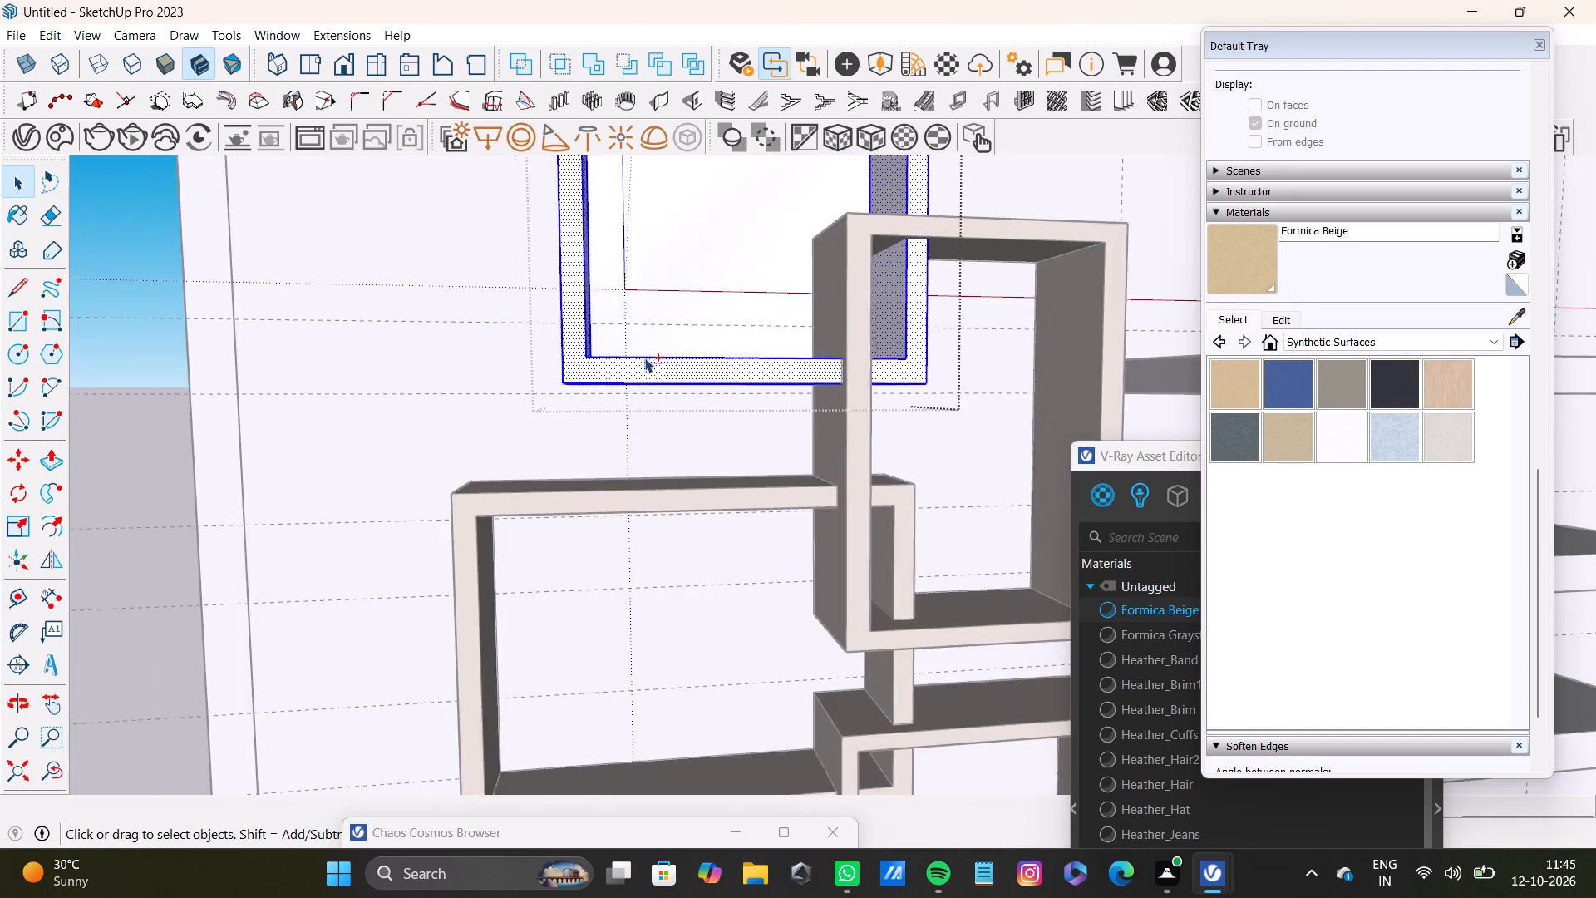
pyautogui.keyDown('shift'); pyautogui.scroll(-4, 644, 358); pyautogui.keyUp('shift')
pyautogui.moveTo(647, 396); pyautogui.dragTo(872, 405, button='middle')
pyautogui.click(1250, 270)
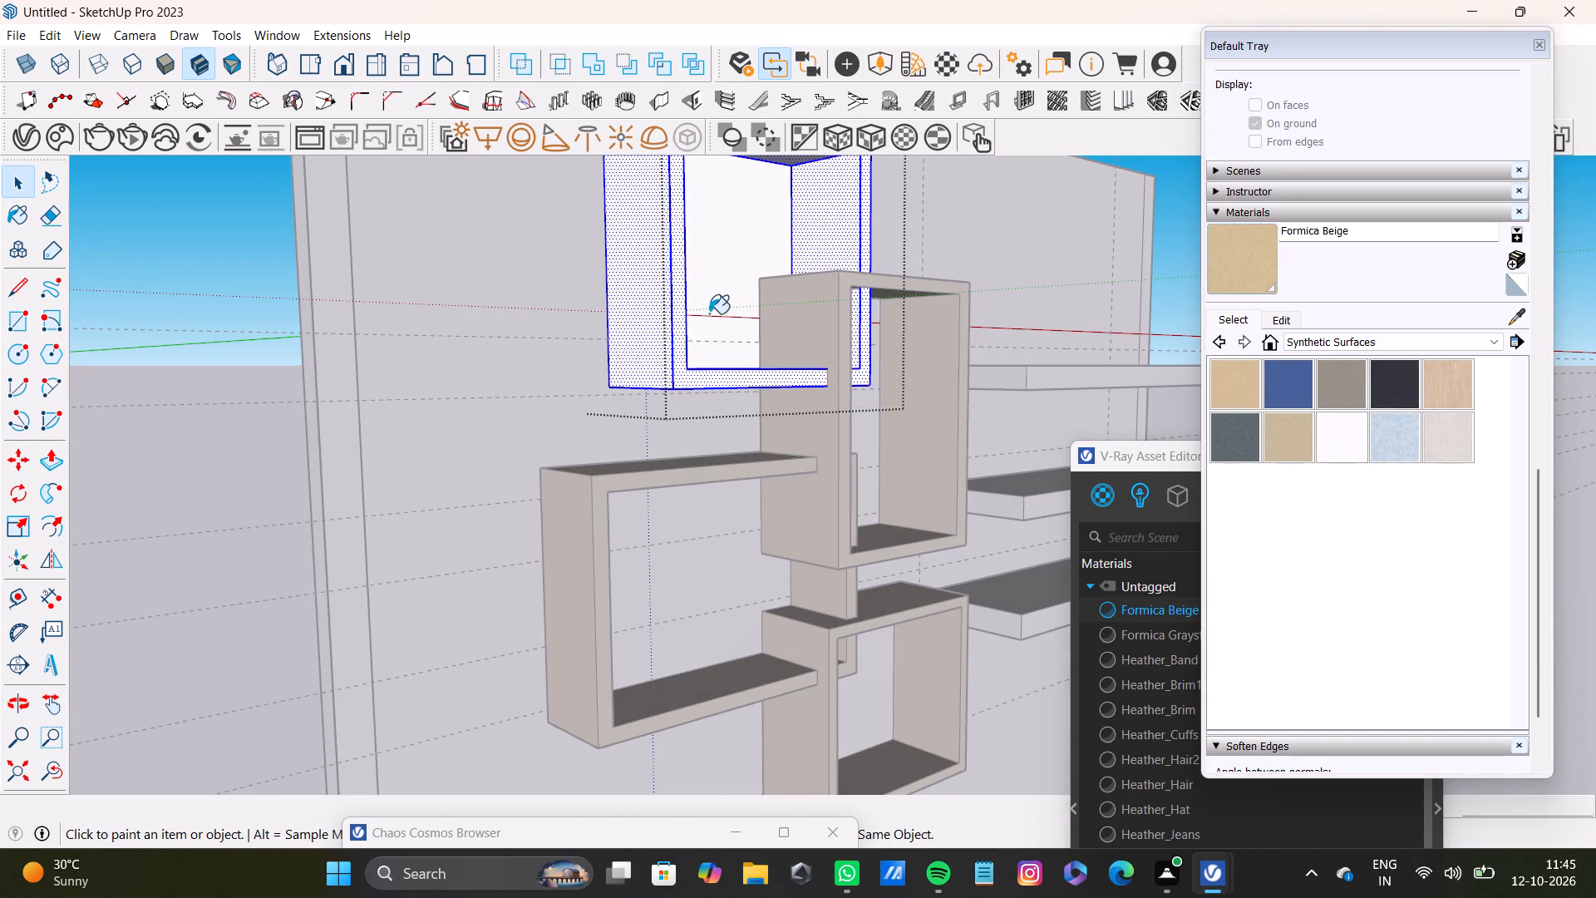
pyautogui.click(663, 308)
pyautogui.scroll(-4, 643, 370)
pyautogui.moveTo(640, 393); pyautogui.dragTo(497, 369, button='middle')
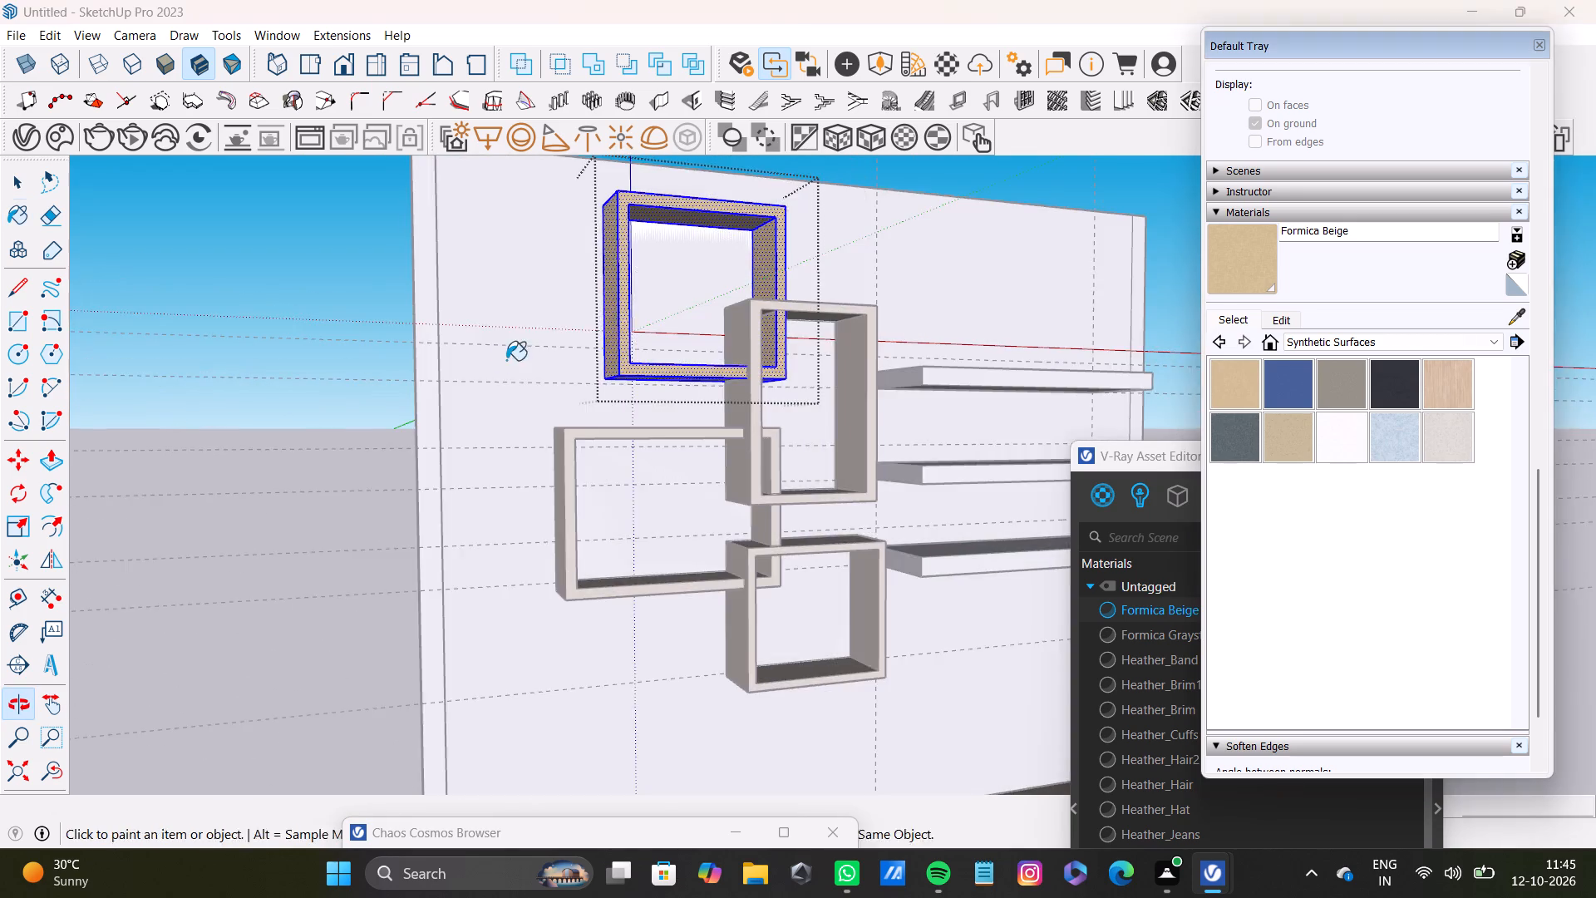
pyautogui.press('space')
pyautogui.scroll(-5, 523, 344)
pyautogui.moveTo(555, 373); pyautogui.dragTo(367, 433, button='middle')
pyautogui.scroll(-1, 369, 431)
pyautogui.click(1018, 194)
# Select the three wall shelves and paint them with Formica Beige.
pyautogui.scroll(5, 800, 382)
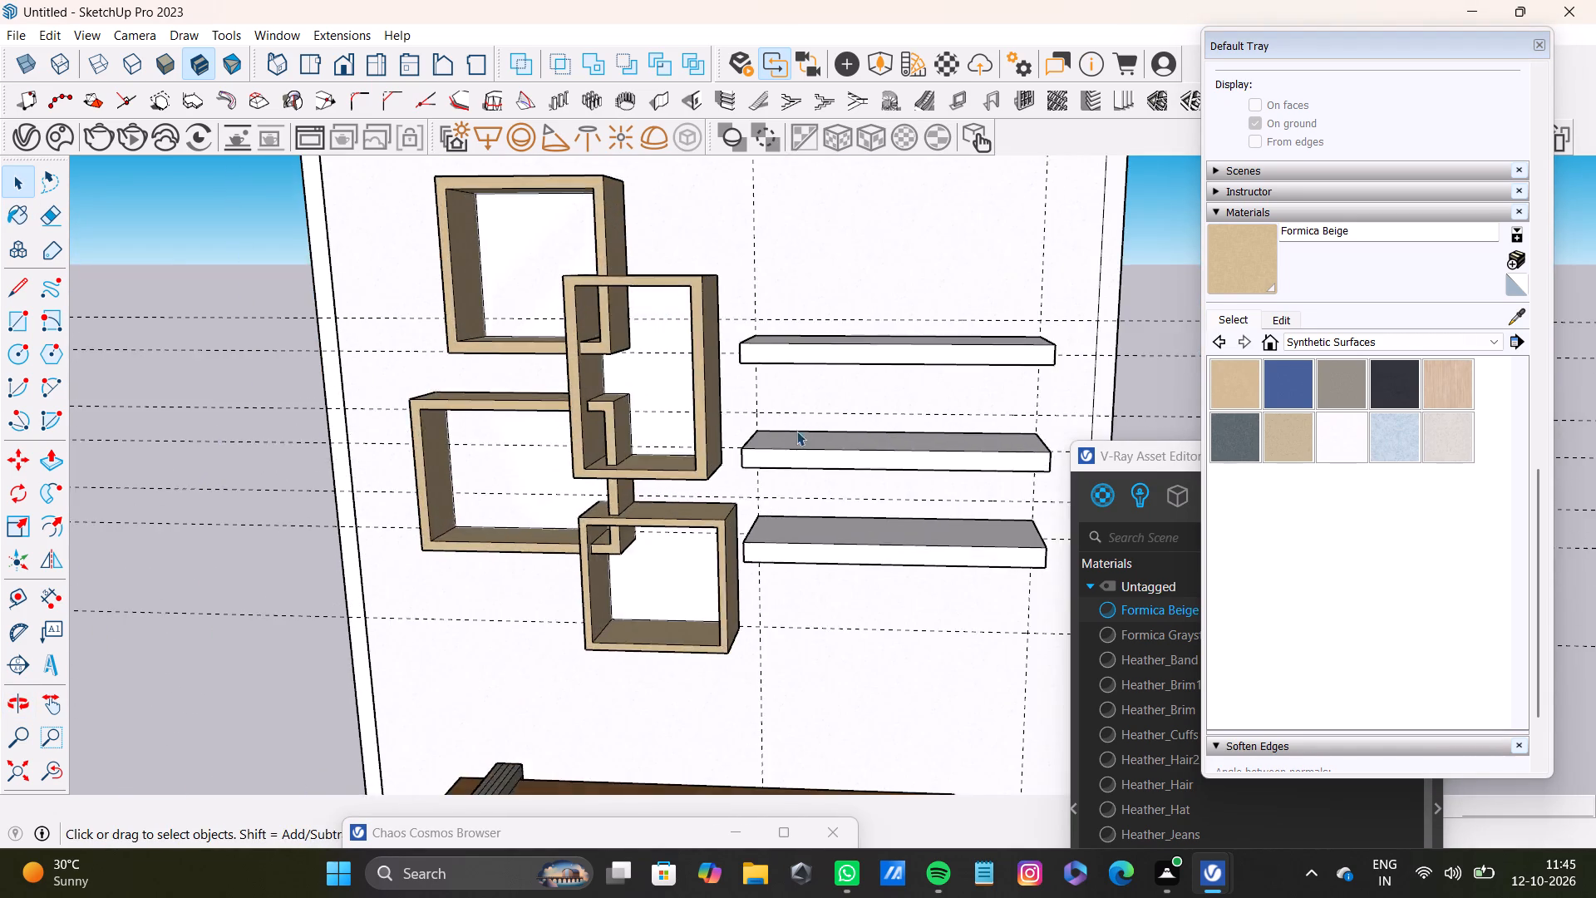
pyautogui.moveTo(796, 431); pyautogui.dragTo(746, 579, button='middle')
pyautogui.scroll(8, 804, 524)
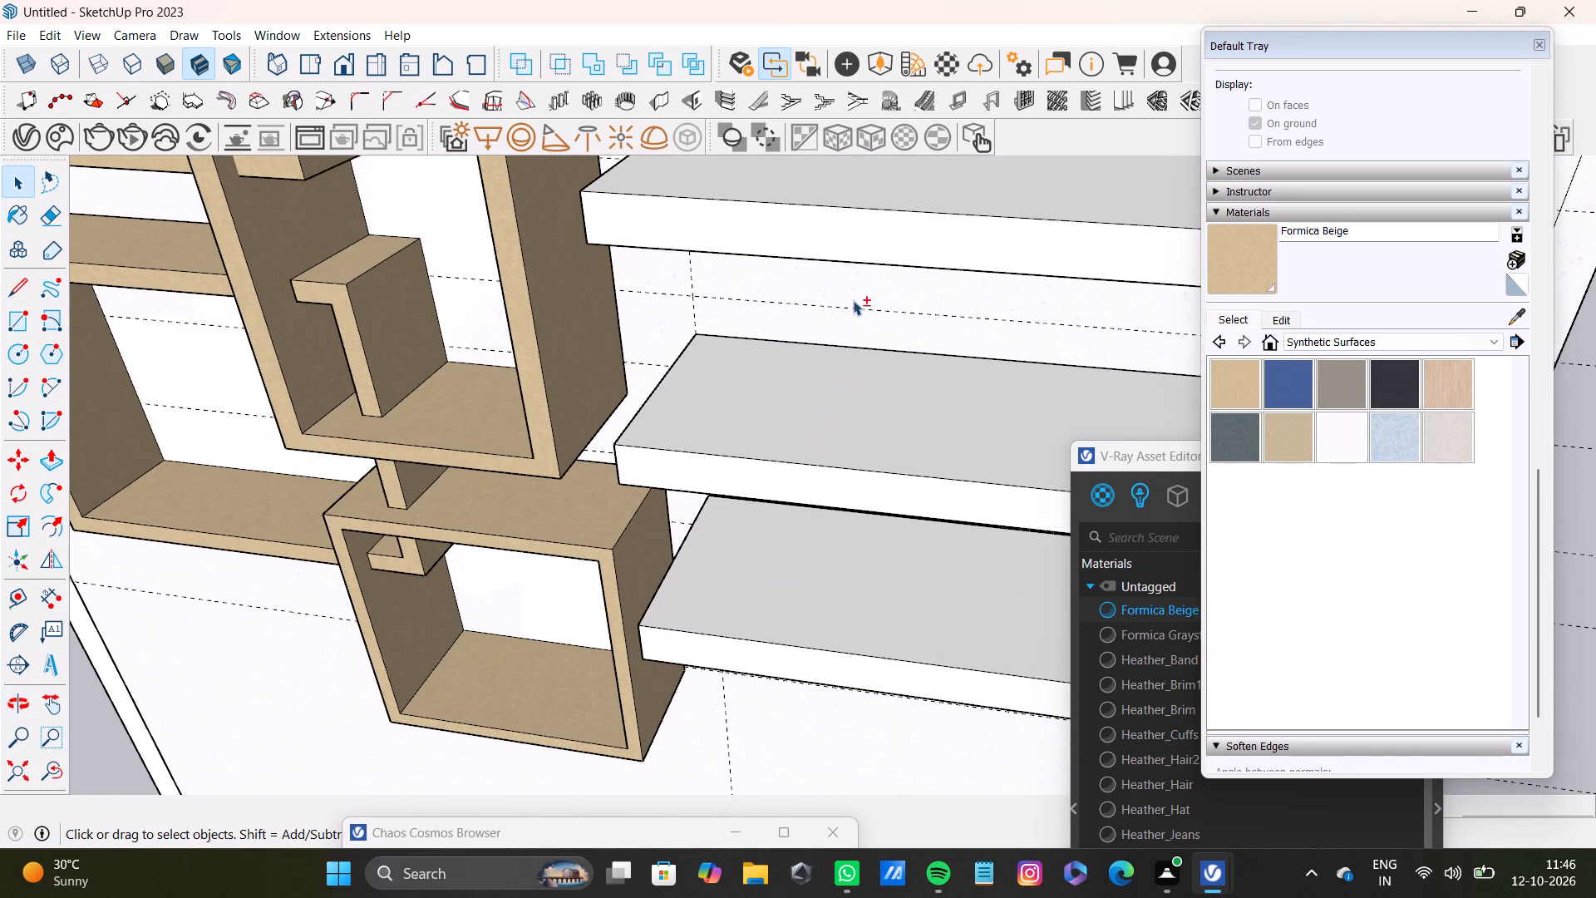
pyautogui.keyDown('shift'); pyautogui.tripleClick(918, 233); pyautogui.keyUp('shift')
pyautogui.keyDown('shift'); pyautogui.tripleClick(810, 476); pyautogui.keyUp('shift')
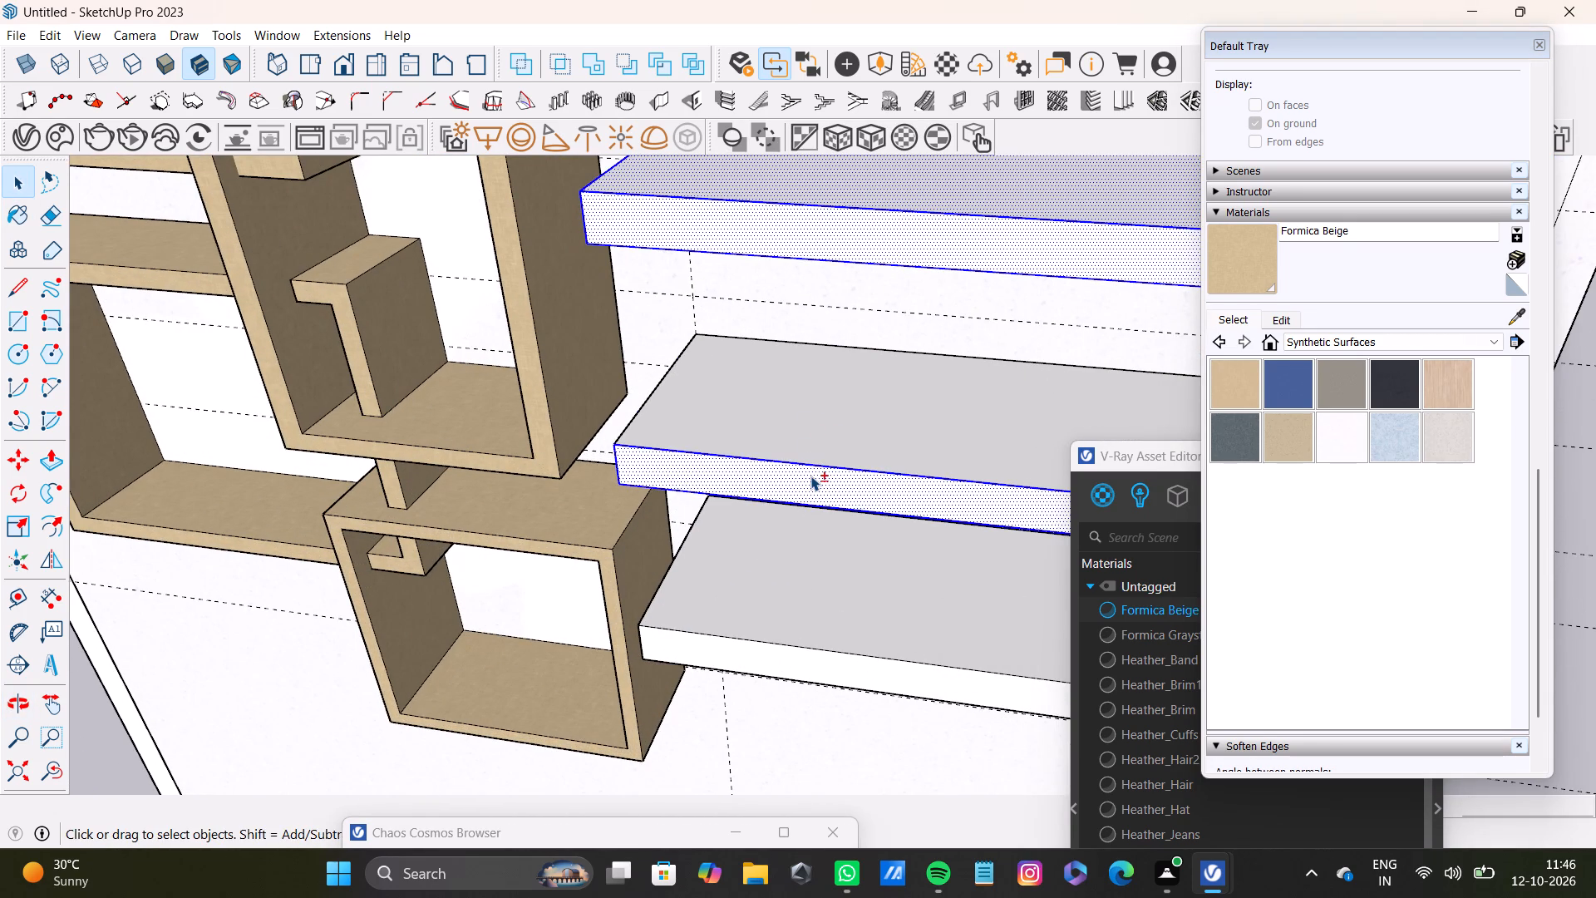
pyautogui.keyDown('shift'); pyautogui.tripleClick(812, 664); pyautogui.keyUp('shift')
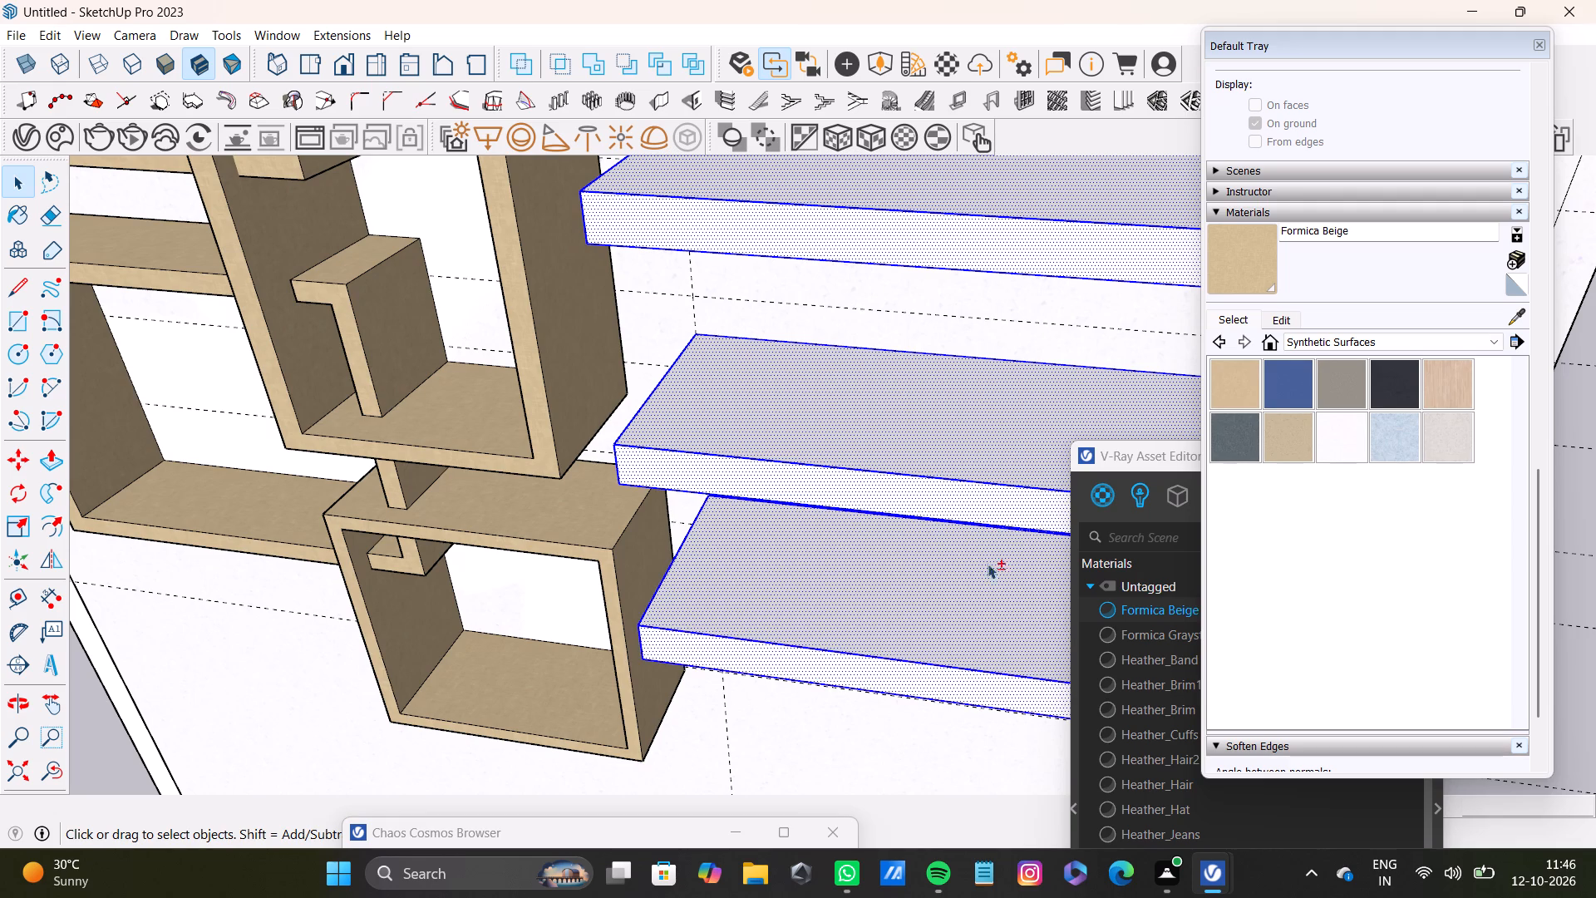
pyautogui.keyDown('shift'); pyautogui.click(1241, 270); pyautogui.keyUp('shift')
pyautogui.keyDown('shift'); pyautogui.click(864, 435); pyautogui.keyUp('shift')
pyautogui.scroll(-9, 864, 423)
pyautogui.moveTo(851, 458); pyautogui.dragTo(880, 451, button='middle')
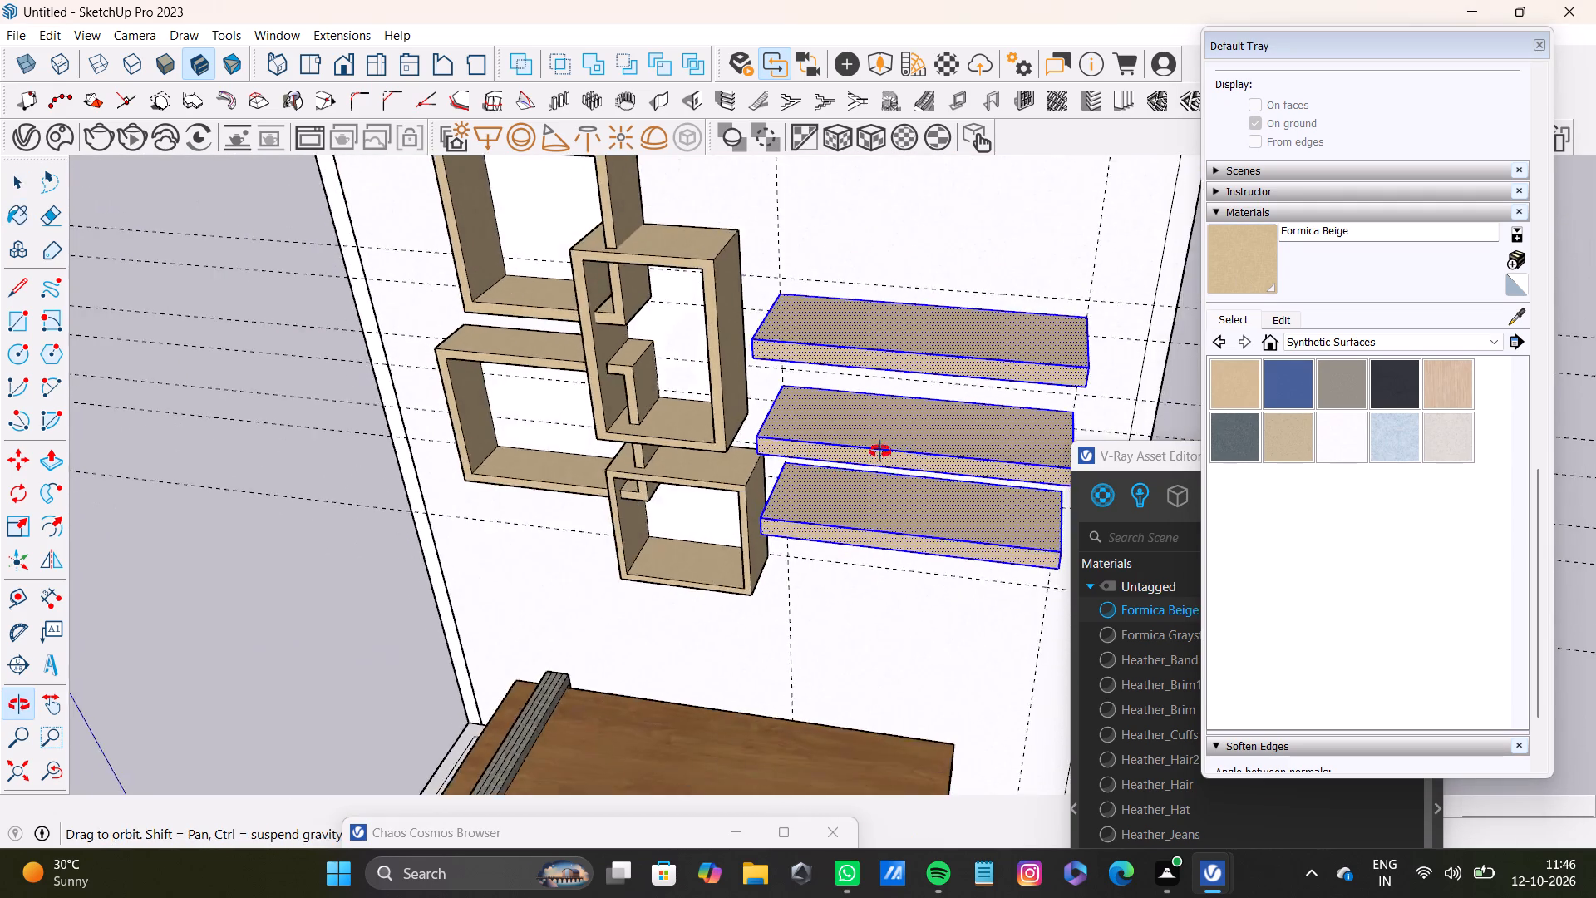
pyautogui.moveTo(880, 451); pyautogui.dragTo(964, 266, button='middle')
pyautogui.press('space')
# Delete the small back face enclosed where the tall and wide box frames overlap.
pyautogui.scroll(4, 608, 403)
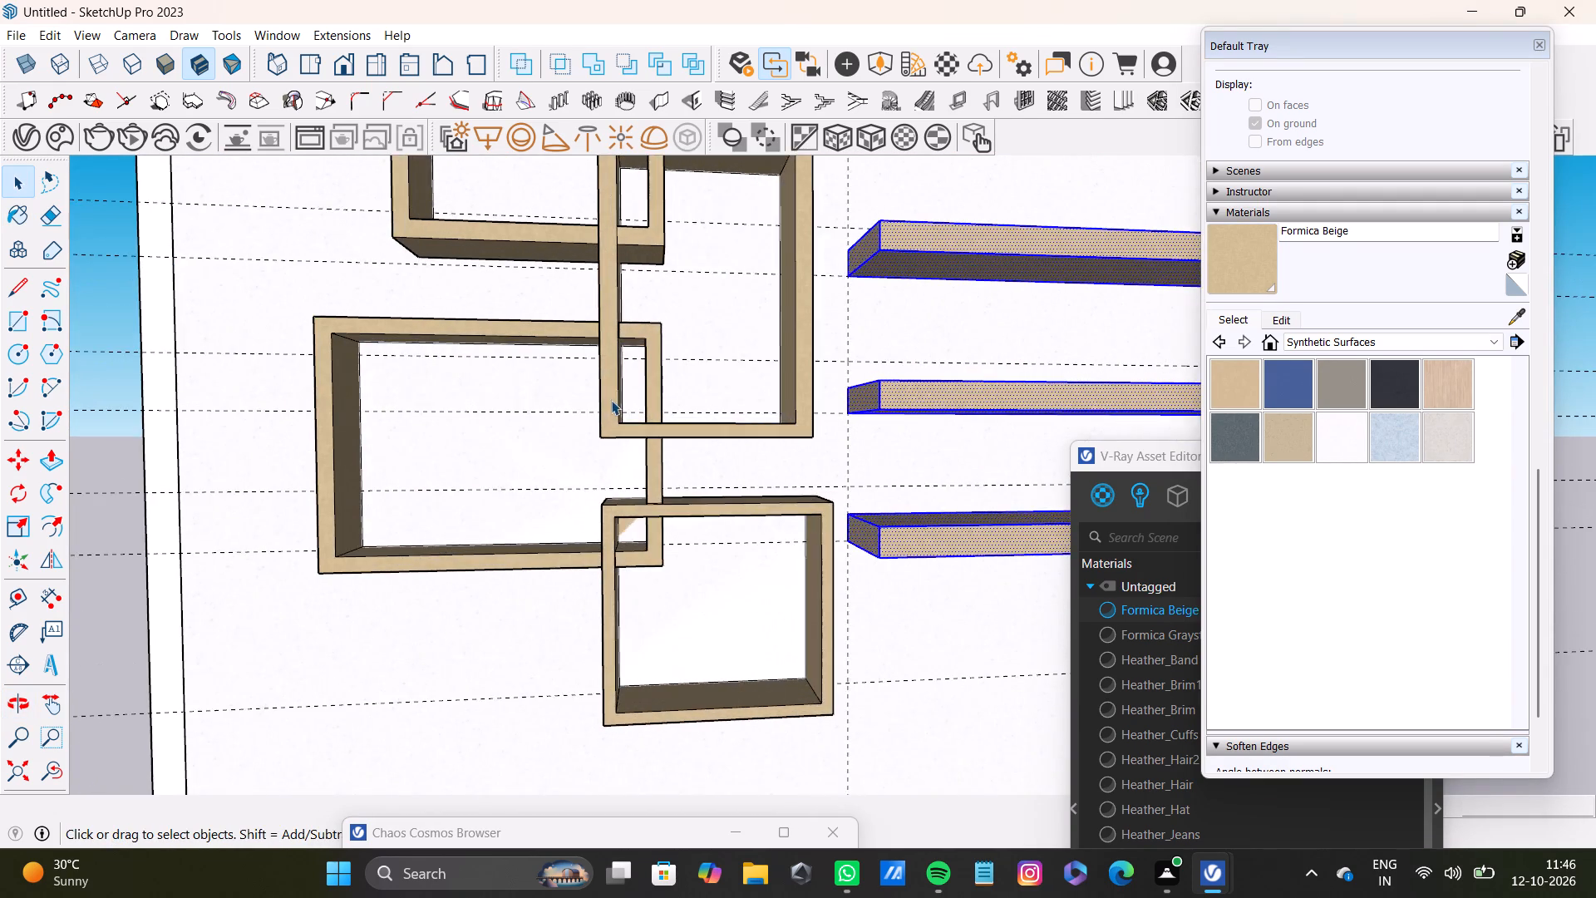
pyautogui.scroll(-8, 613, 407)
pyautogui.moveTo(914, 381); pyautogui.dragTo(708, 417, button='middle')
pyautogui.scroll(8, 693, 416)
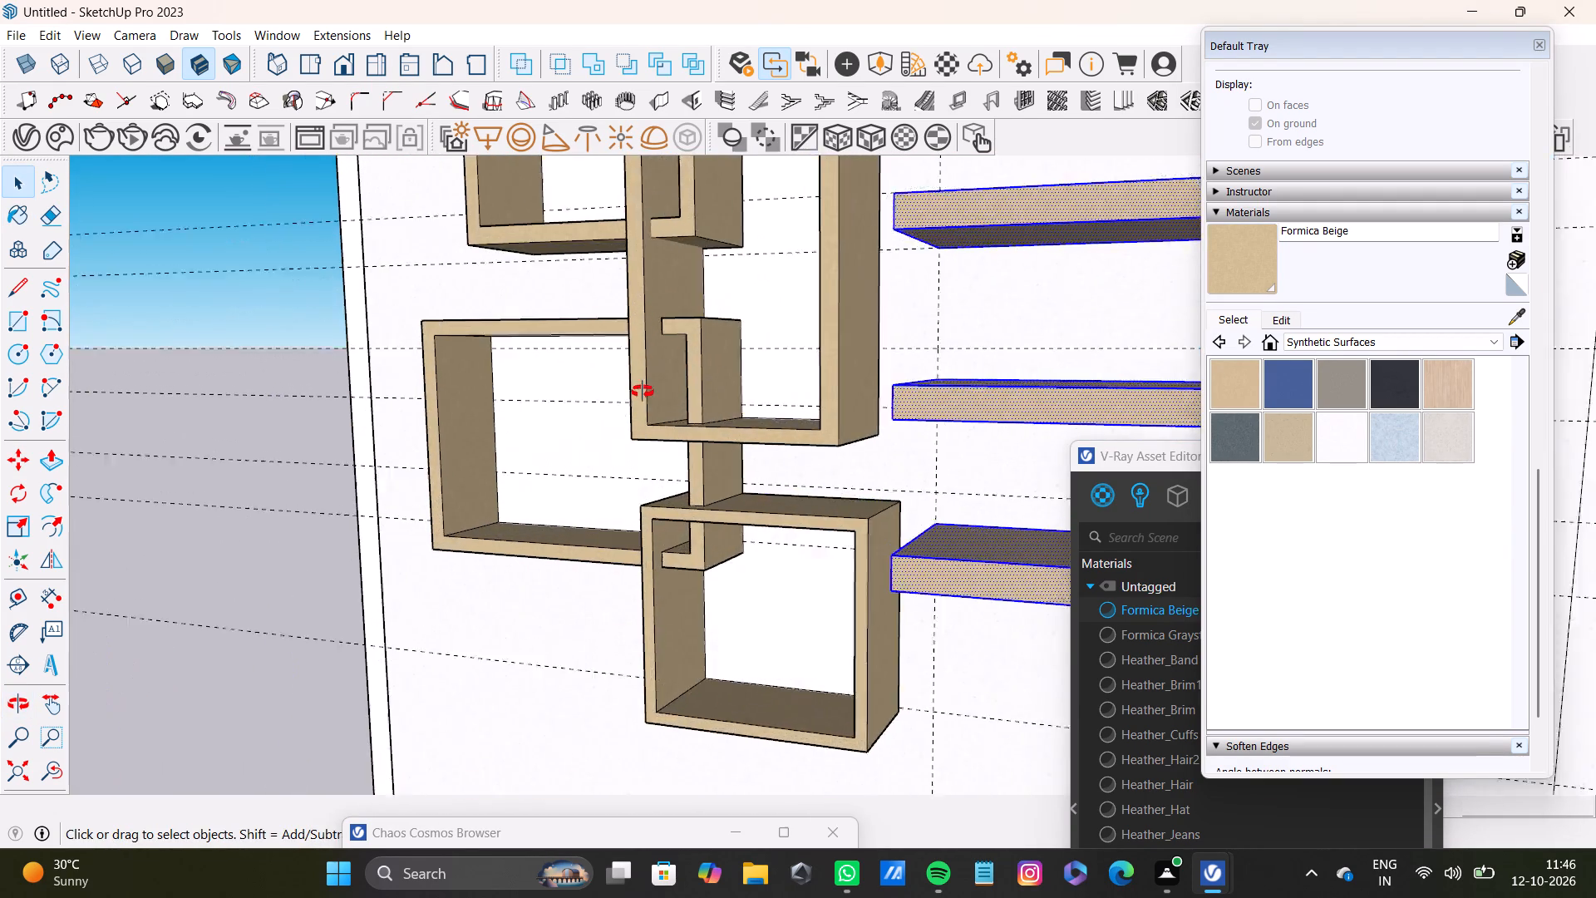
pyautogui.middleClick(643, 392)
pyautogui.scroll(2, 643, 392)
pyautogui.moveTo(649, 394); pyautogui.dragTo(806, 395, button='middle')
pyautogui.scroll(7, 658, 385)
pyautogui.click(756, 392)
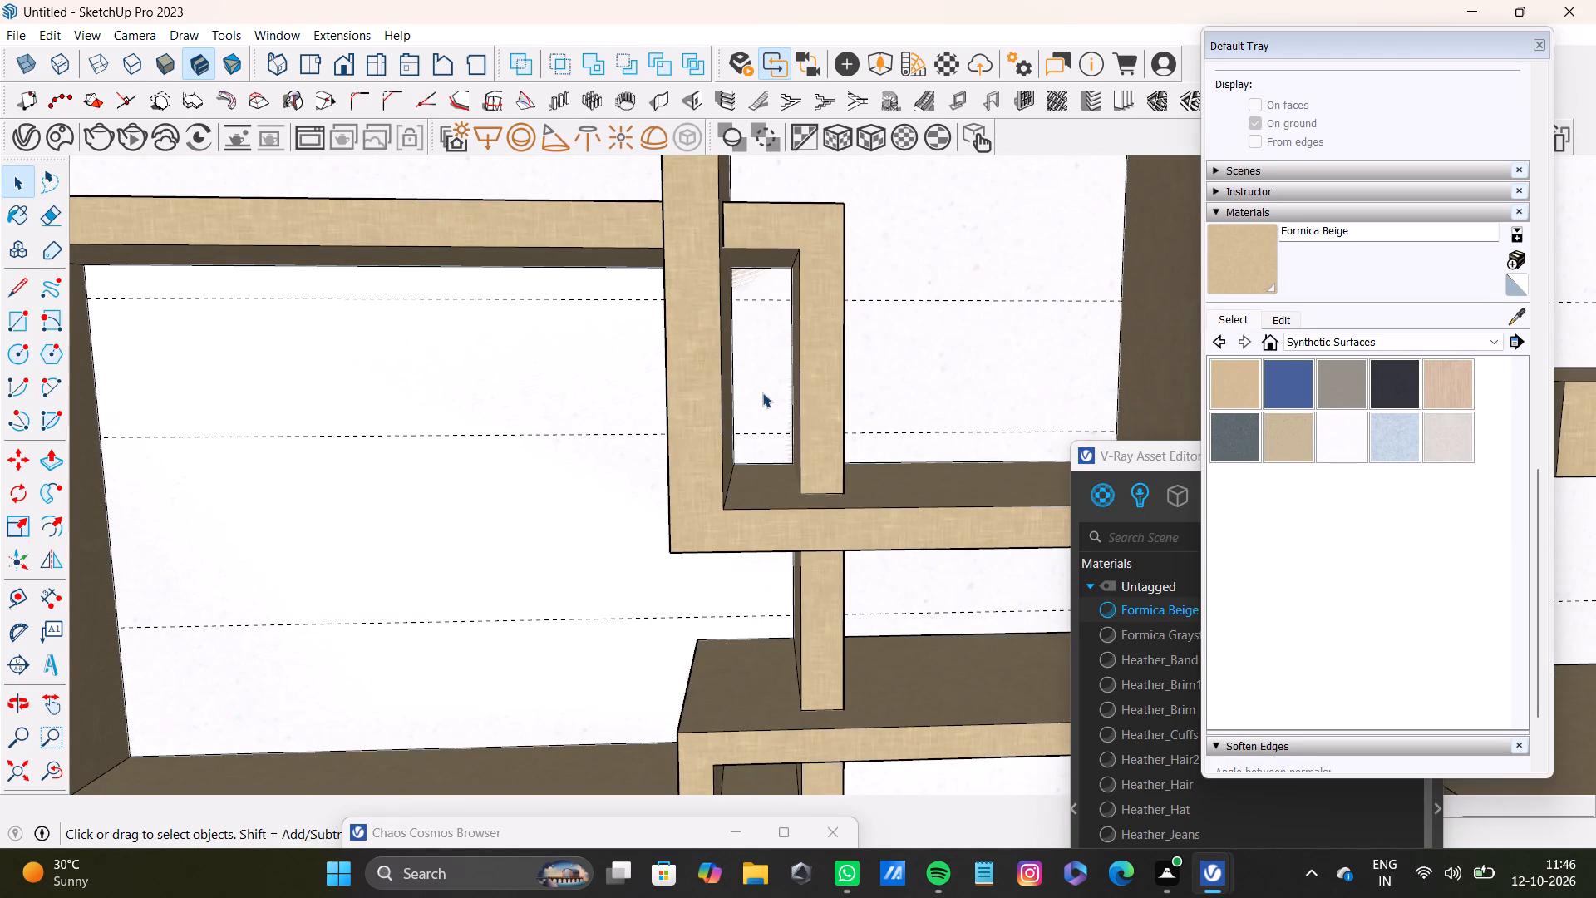
pyautogui.press('Delete')
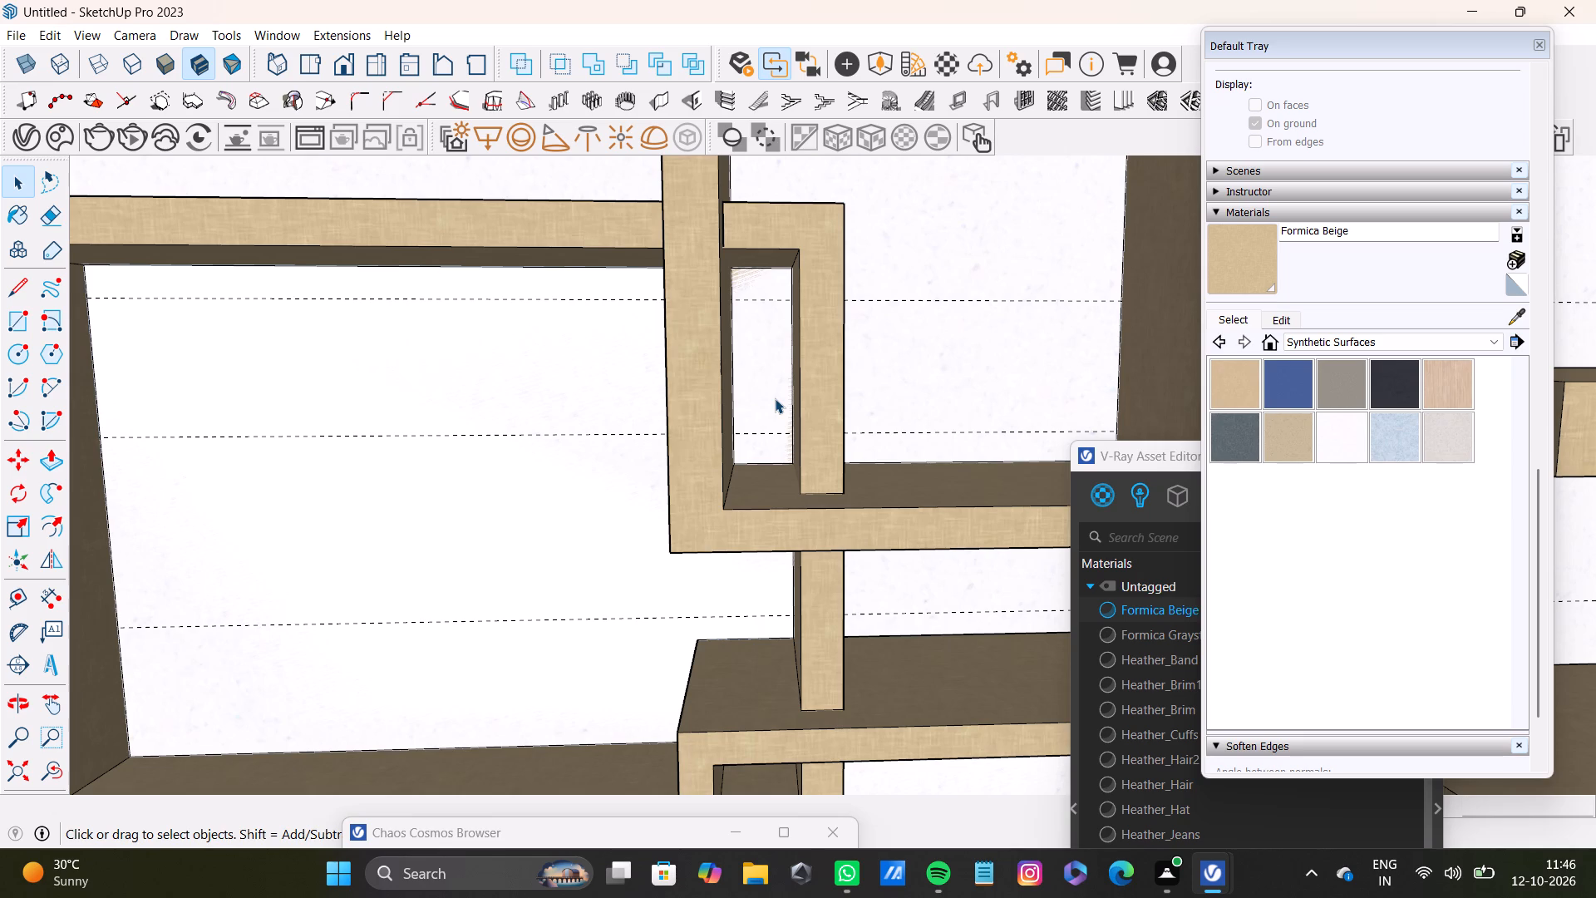
pyautogui.click(746, 353)
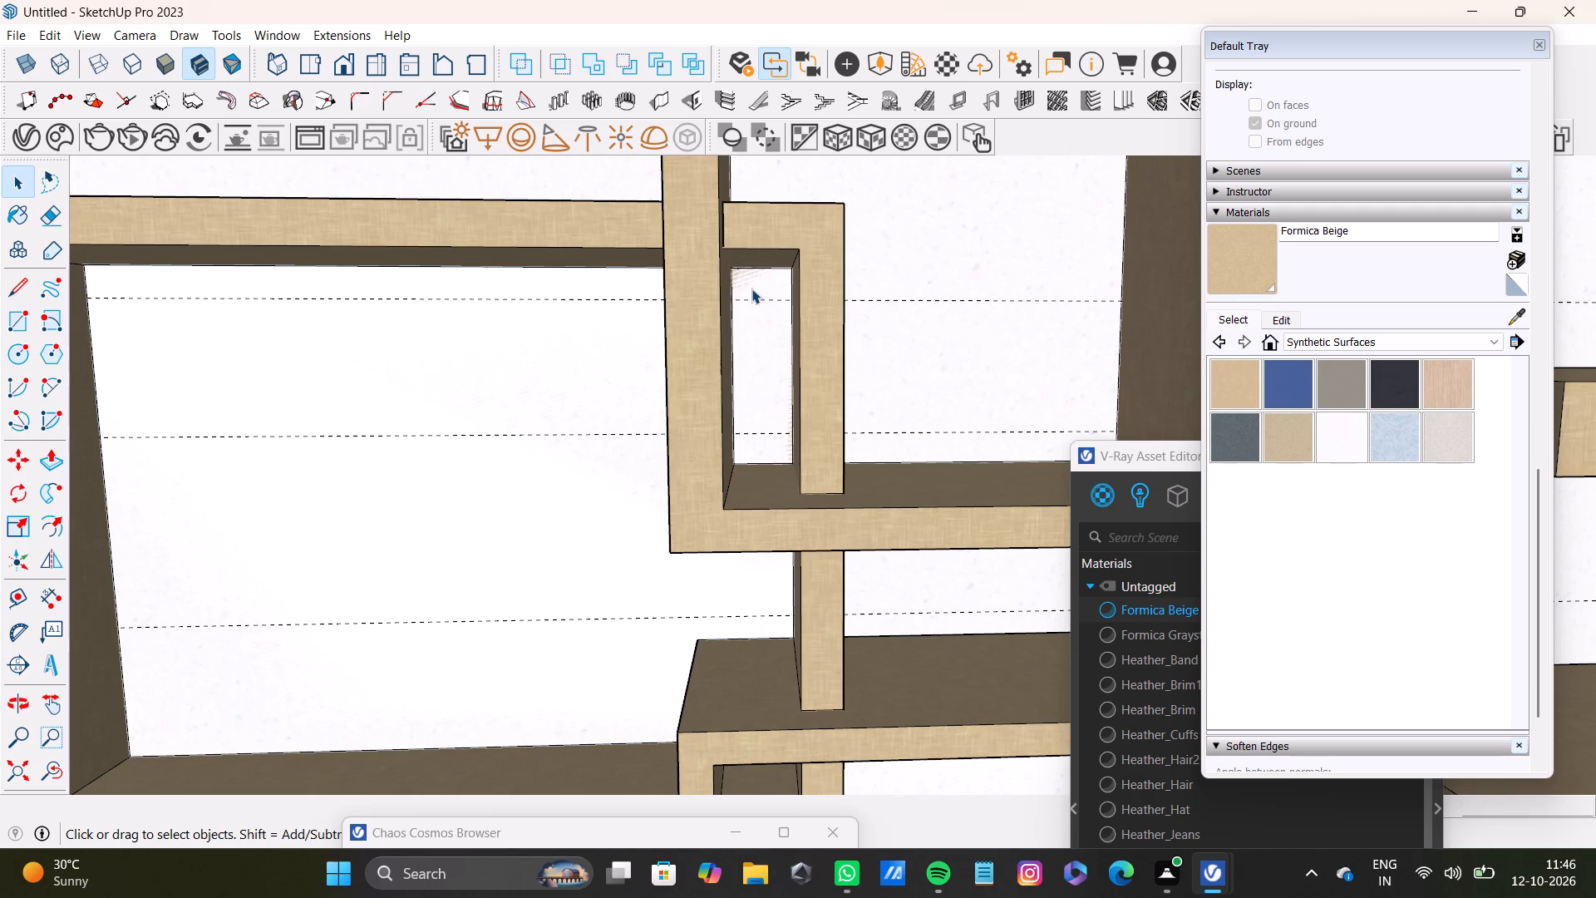
pyautogui.click(751, 276)
pyautogui.scroll(-12, 701, 335)
pyautogui.moveTo(771, 462); pyautogui.dragTo(783, 369, button='middle')
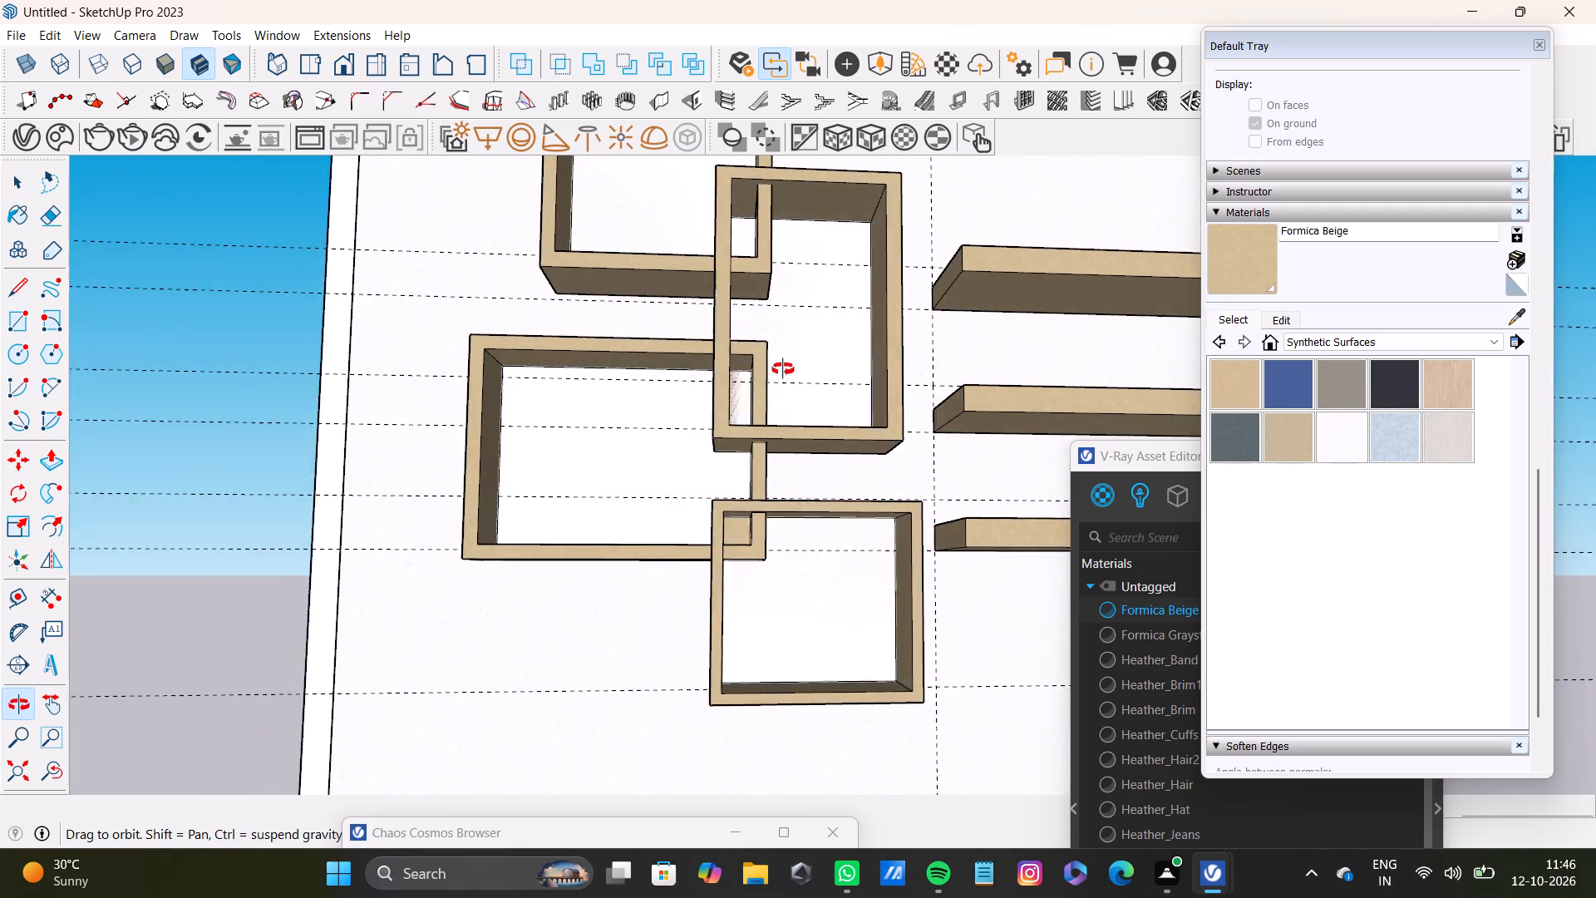
pyautogui.moveTo(783, 369); pyautogui.dragTo(685, 434, button='middle')
pyautogui.moveTo(736, 425); pyautogui.dragTo(807, 458, button='middle')
pyautogui.scroll(2, 779, 427)
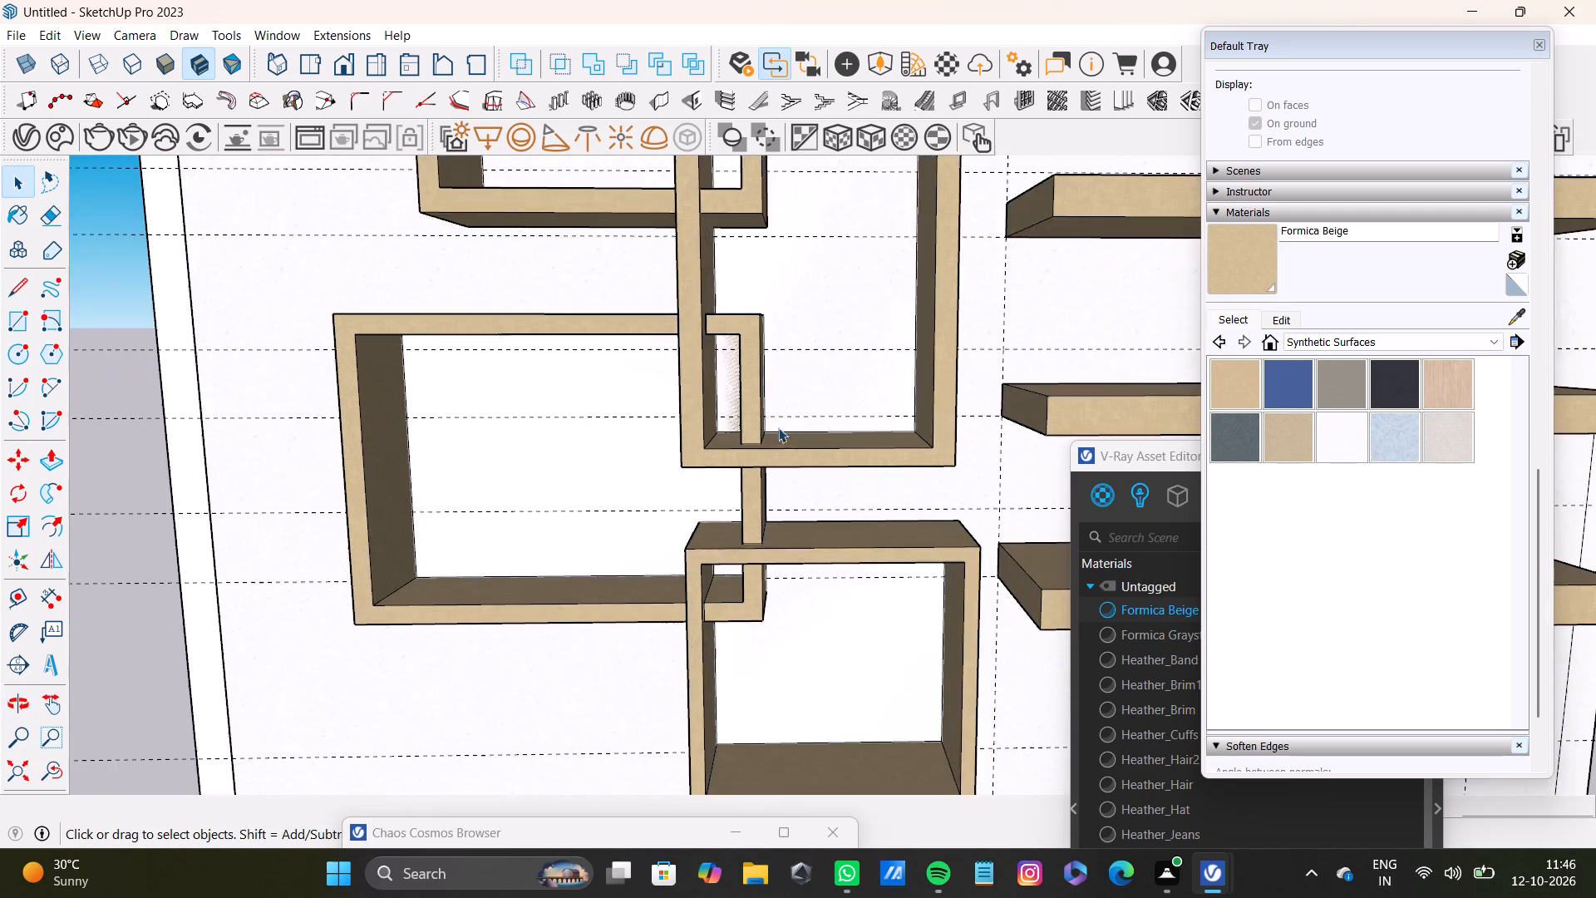
pyautogui.scroll(10, 778, 427)
pyautogui.click(733, 402)
pyautogui.press('Delete')
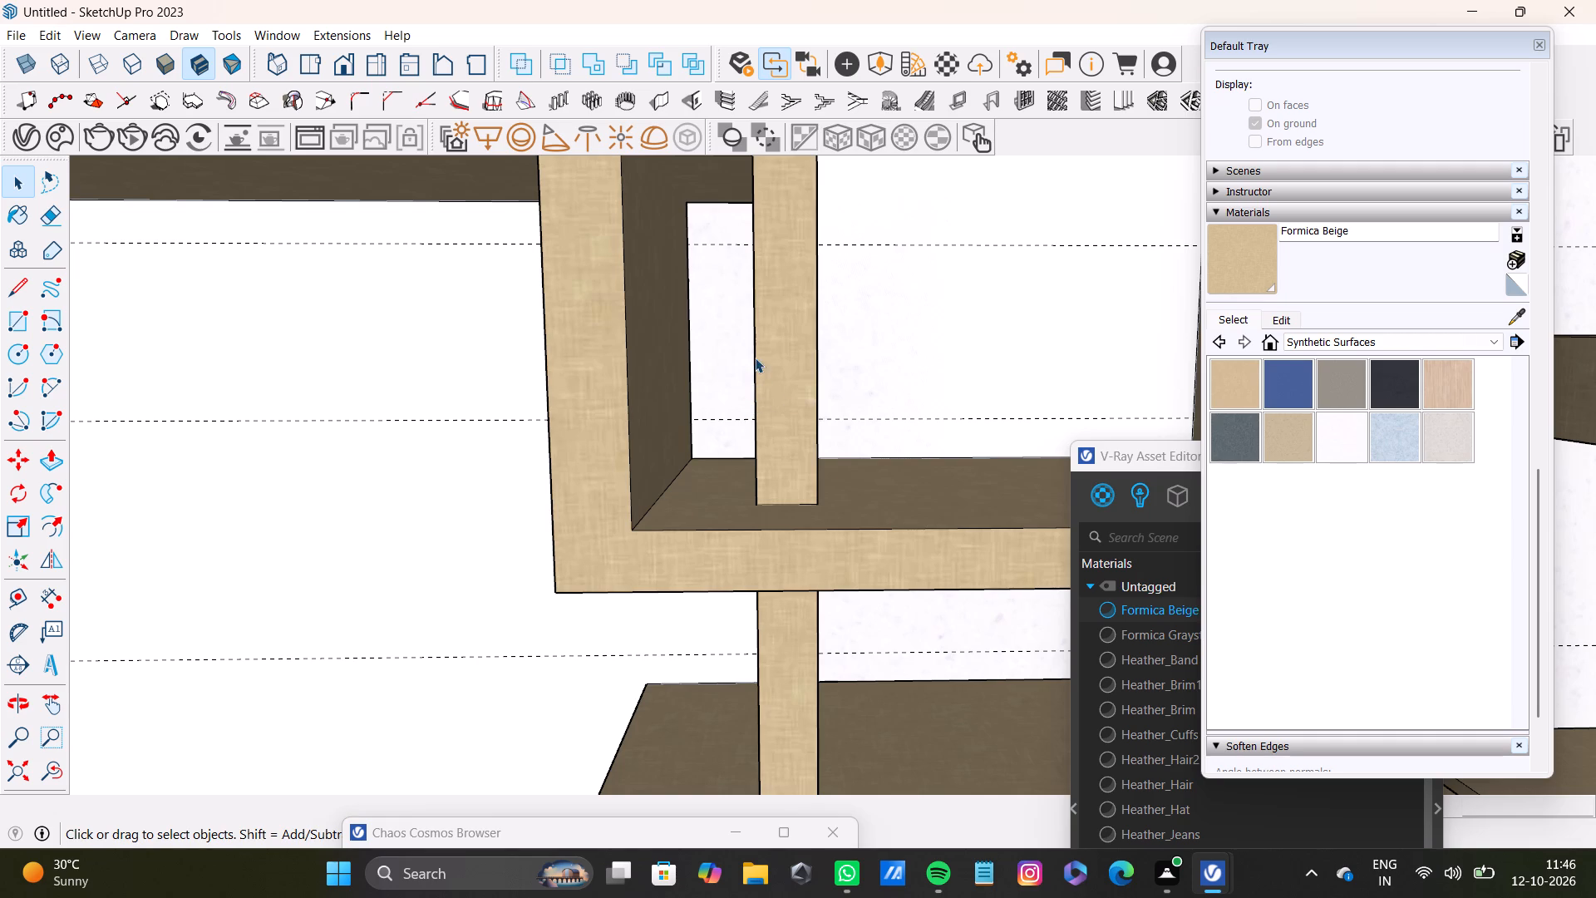
# Examine the painted box frames and shelves from several angles, along with the whole wall, base and table arrangement.
pyautogui.scroll(-14, 818, 178)
pyautogui.press('space')
pyautogui.moveTo(878, 412); pyautogui.dragTo(1000, 385, button='middle')
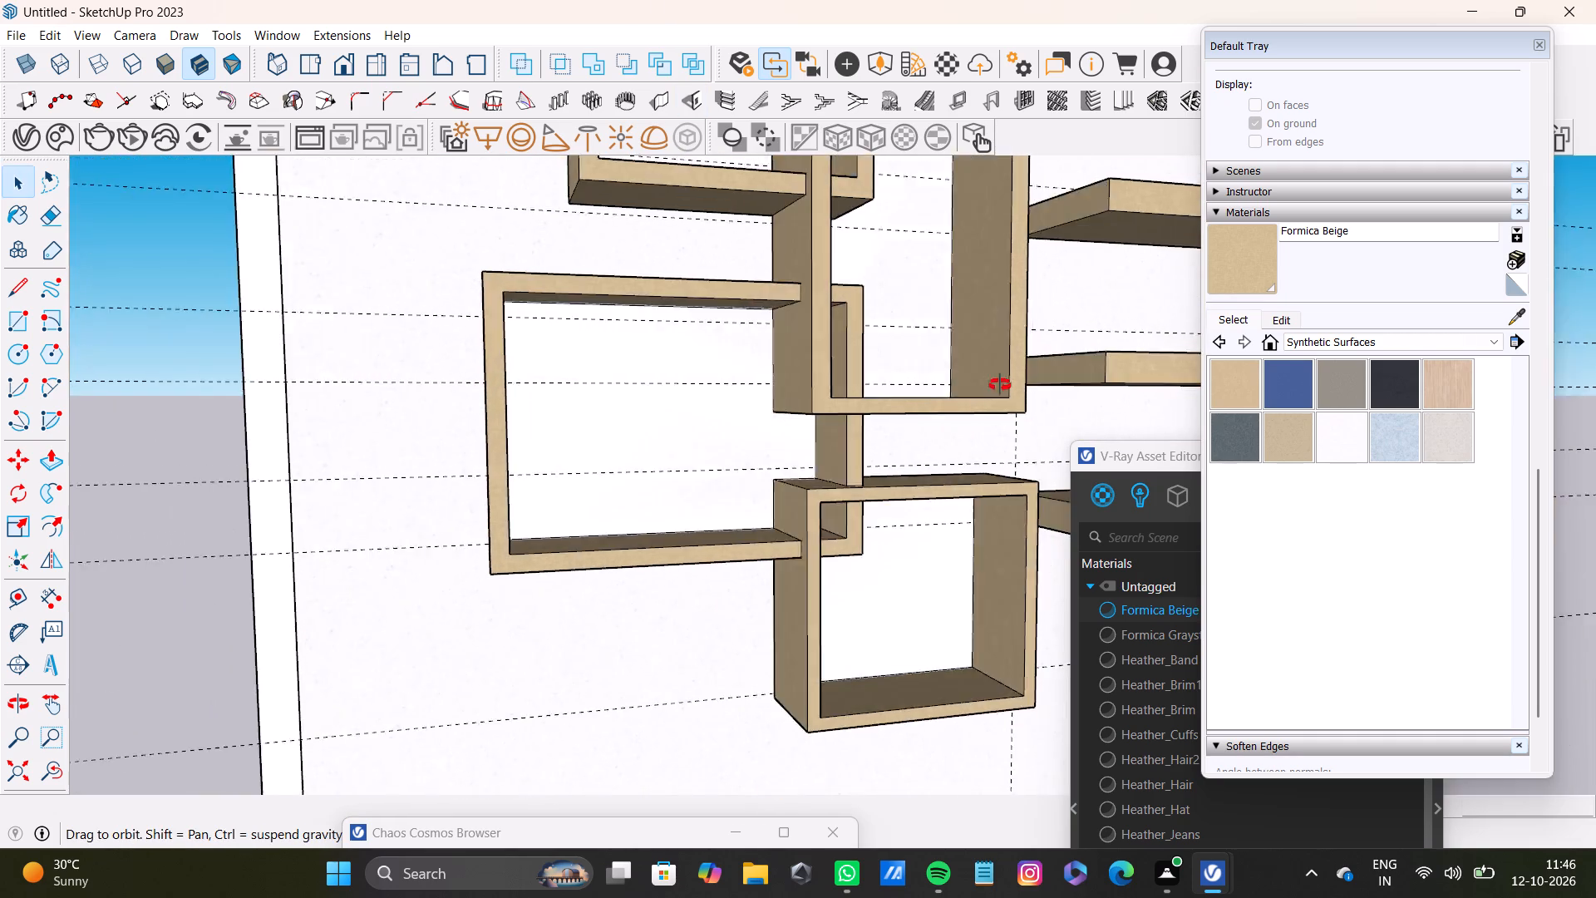
pyautogui.moveTo(1000, 385); pyautogui.dragTo(740, 512, button='middle')
pyautogui.scroll(-5, 758, 511)
pyautogui.keyDown('shift'); pyautogui.moveTo(745, 511); pyautogui.dragTo(591, 441, button='middle'); pyautogui.keyUp('shift')
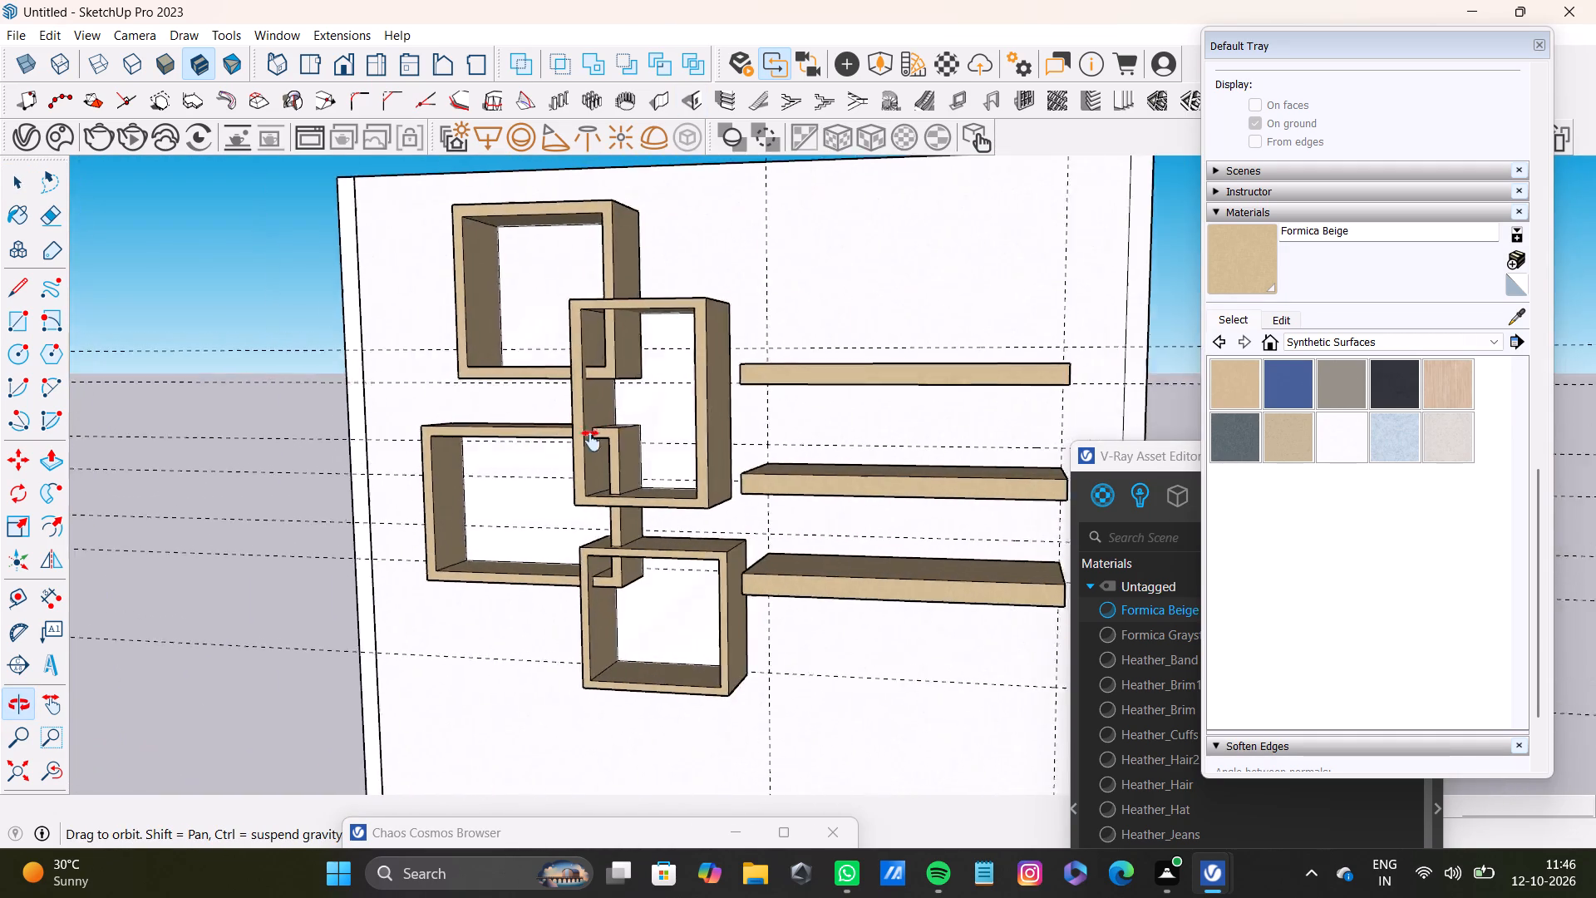
pyautogui.keyDown('shift'); pyautogui.moveTo(591, 441); pyautogui.dragTo(717, 185, button='middle'); pyautogui.keyUp('shift')
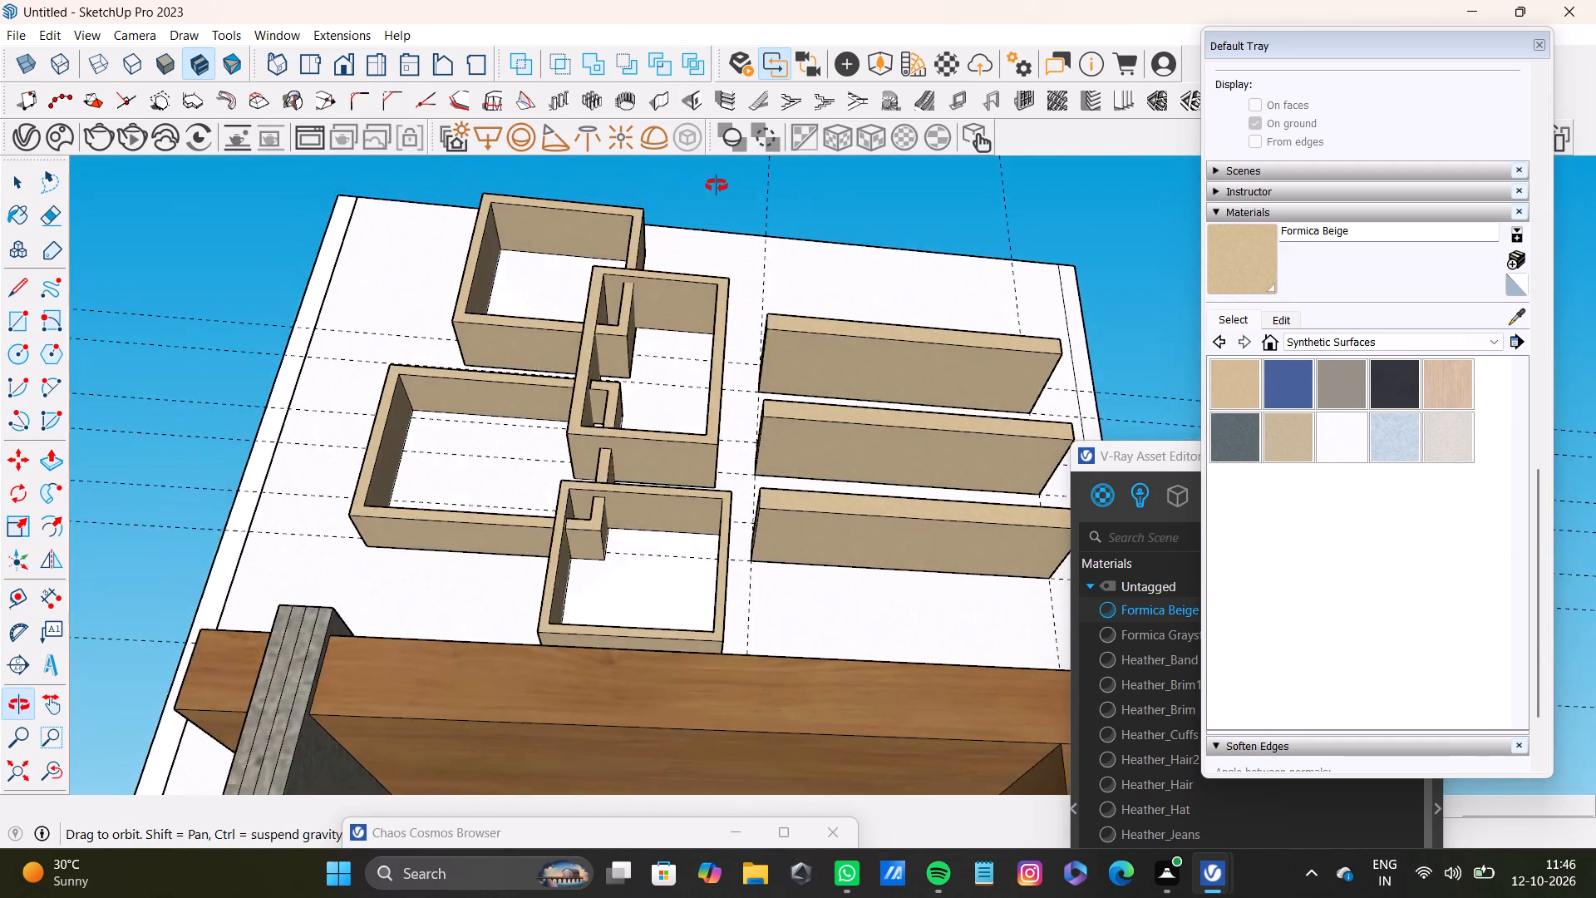
pyautogui.keyDown('shift'); pyautogui.moveTo(717, 185); pyautogui.dragTo(520, 308, button='middle'); pyautogui.keyUp('shift')
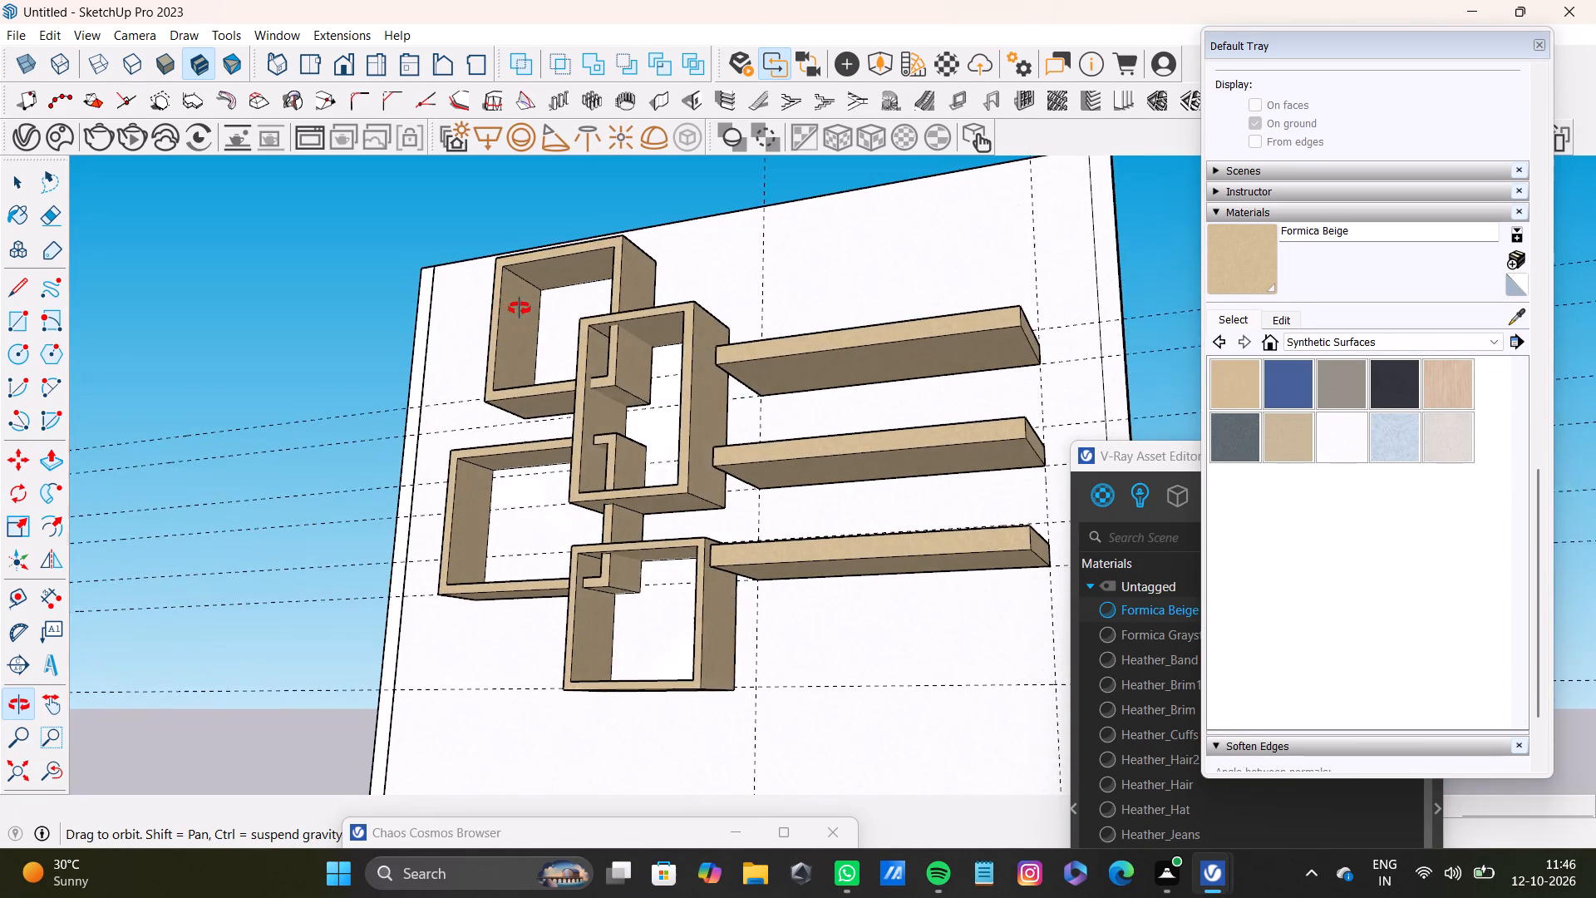
pyautogui.keyDown('shift'); pyautogui.moveTo(520, 308); pyautogui.dragTo(534, 319, button='middle'); pyautogui.keyUp('shift')
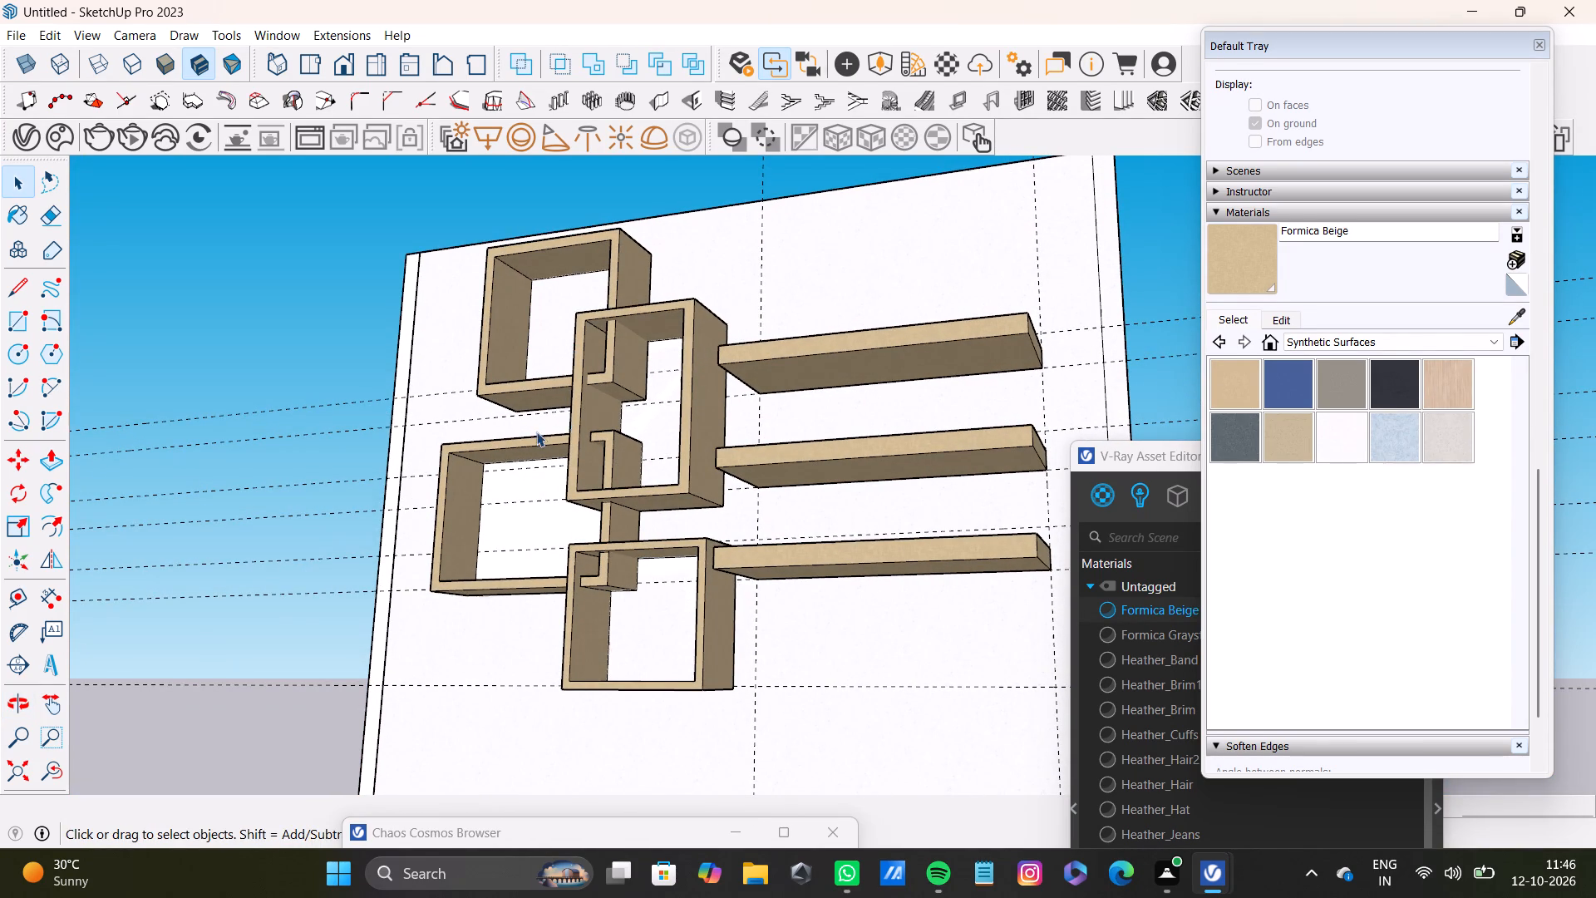
pyautogui.scroll(-9, 533, 371)
pyautogui.press('space')
pyautogui.moveTo(655, 447); pyautogui.dragTo(745, 534, button='middle')
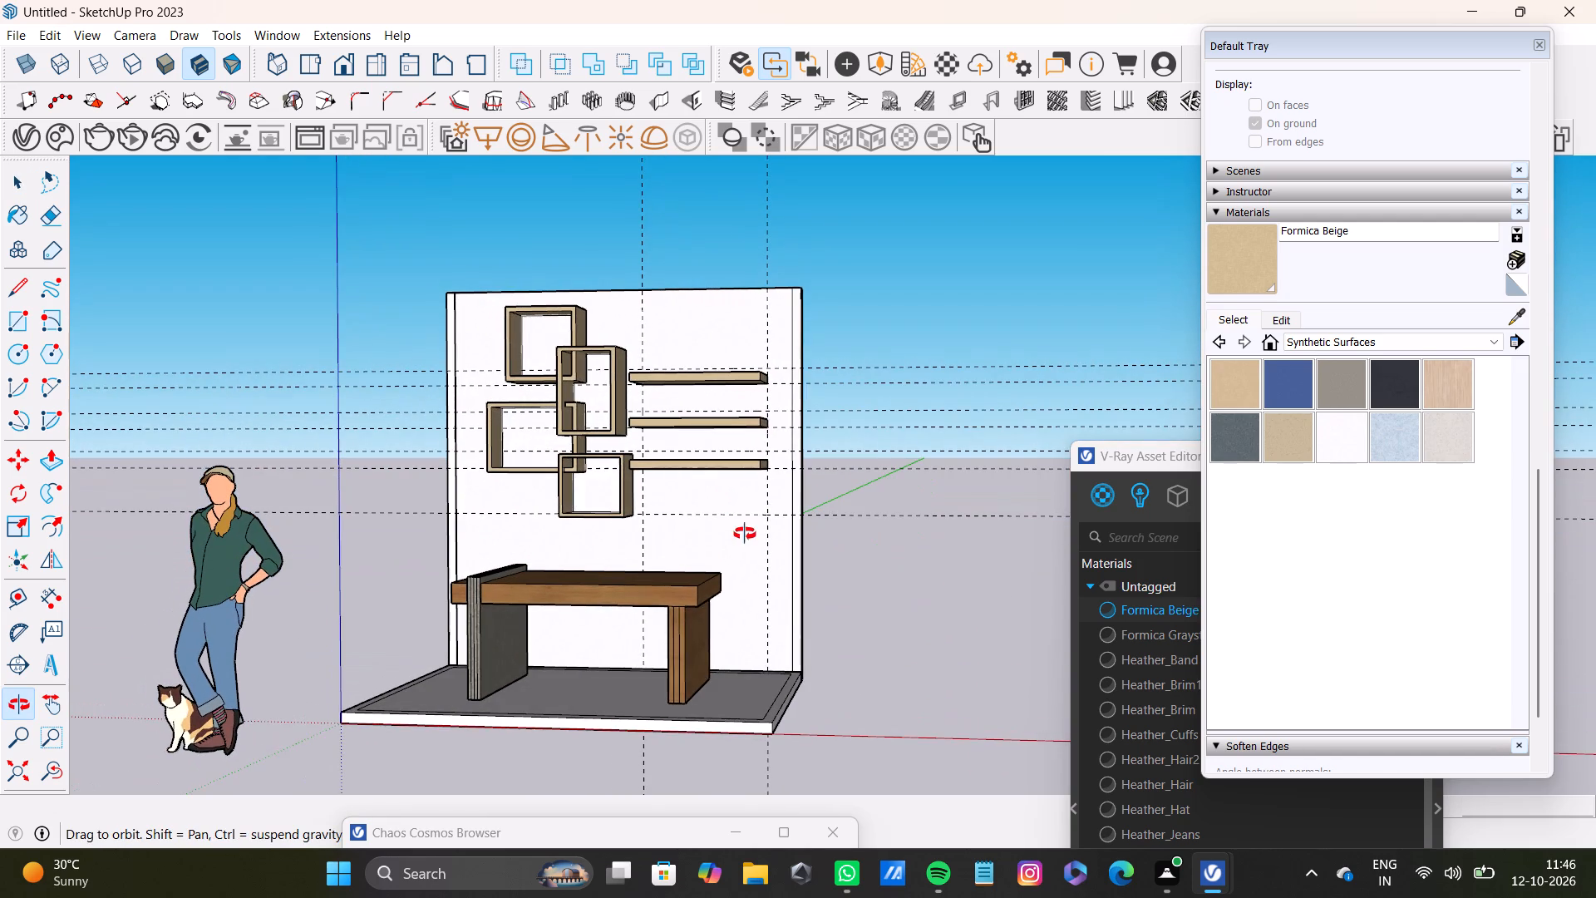
pyautogui.moveTo(745, 534); pyautogui.dragTo(746, 540, button='middle')
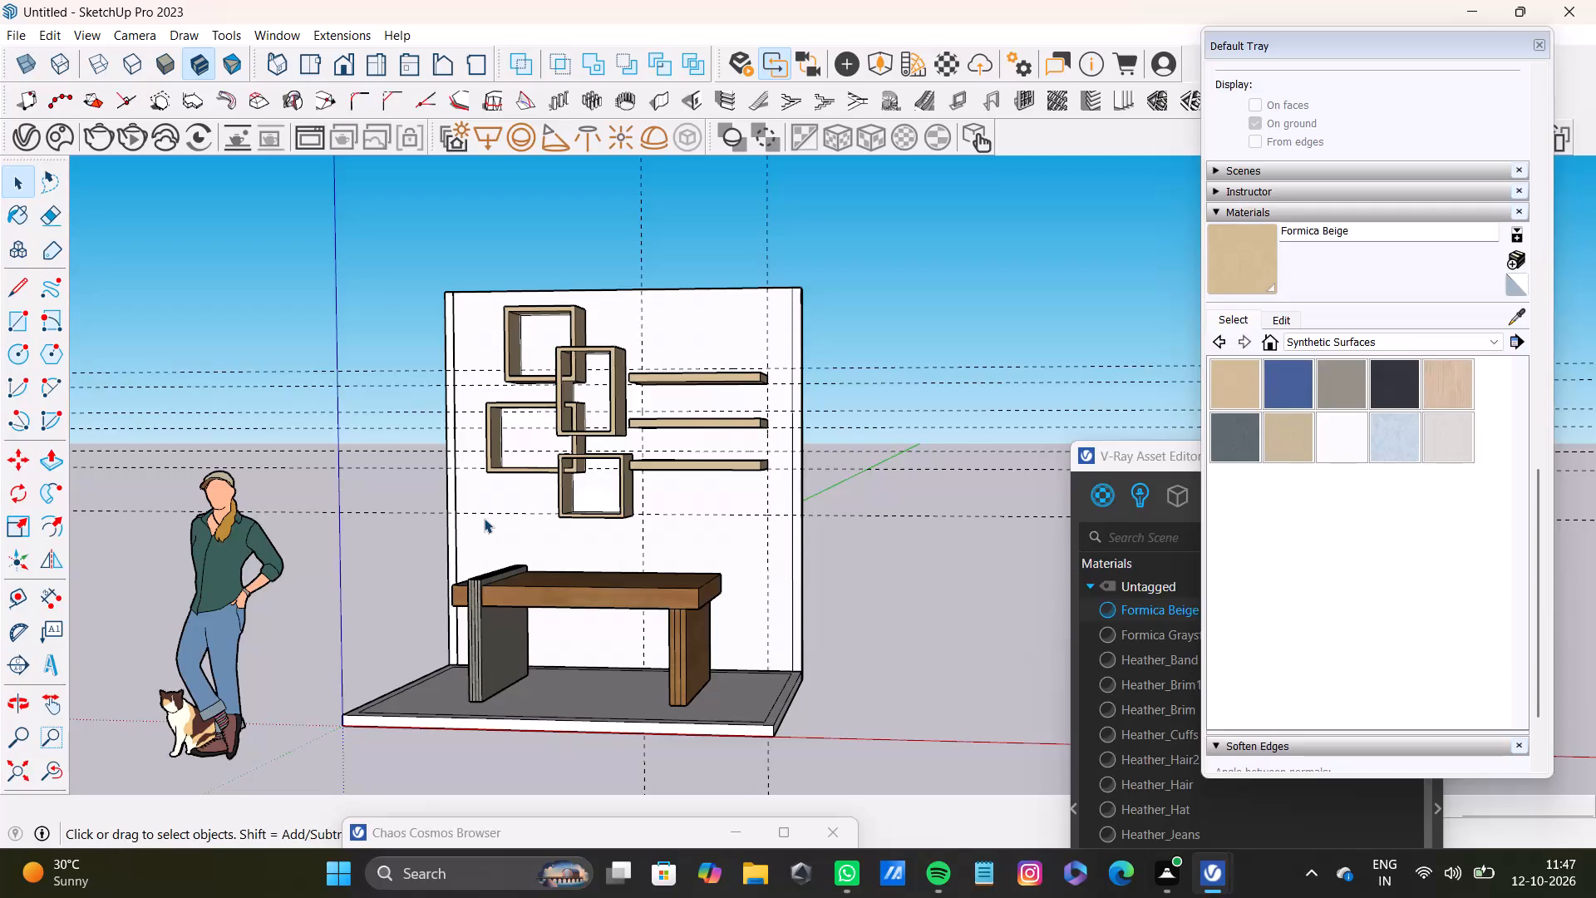
pyautogui.scroll(-9, 582, 463)
pyautogui.moveTo(576, 486); pyautogui.dragTo(470, 608, button='middle')
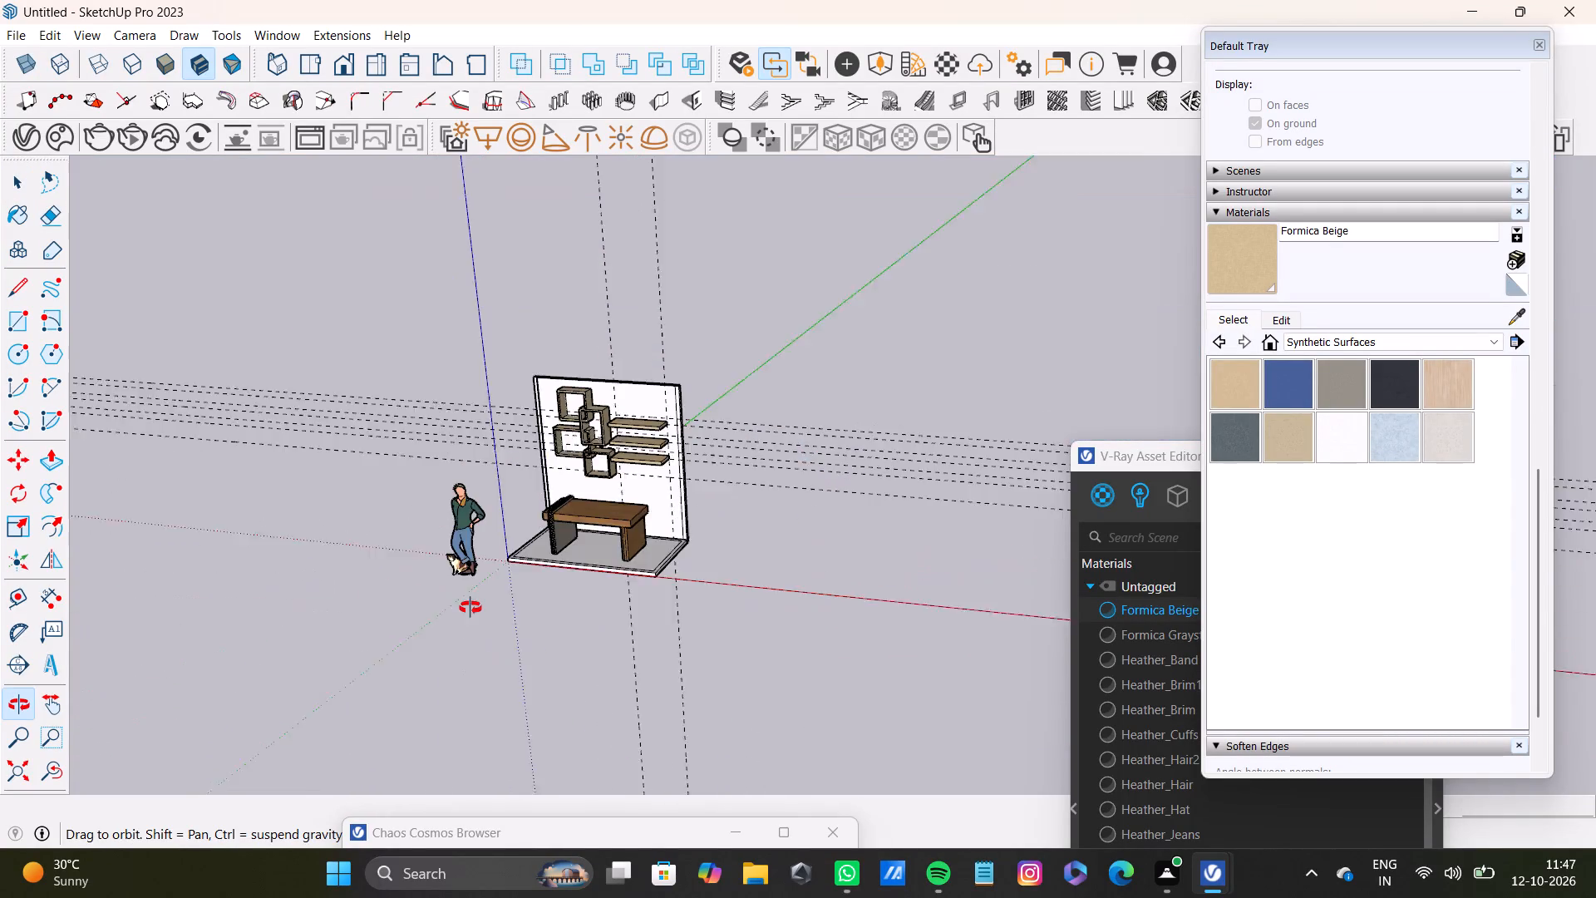
pyautogui.moveTo(470, 608); pyautogui.dragTo(470, 591, button='middle')
pyautogui.scroll(8, 599, 506)
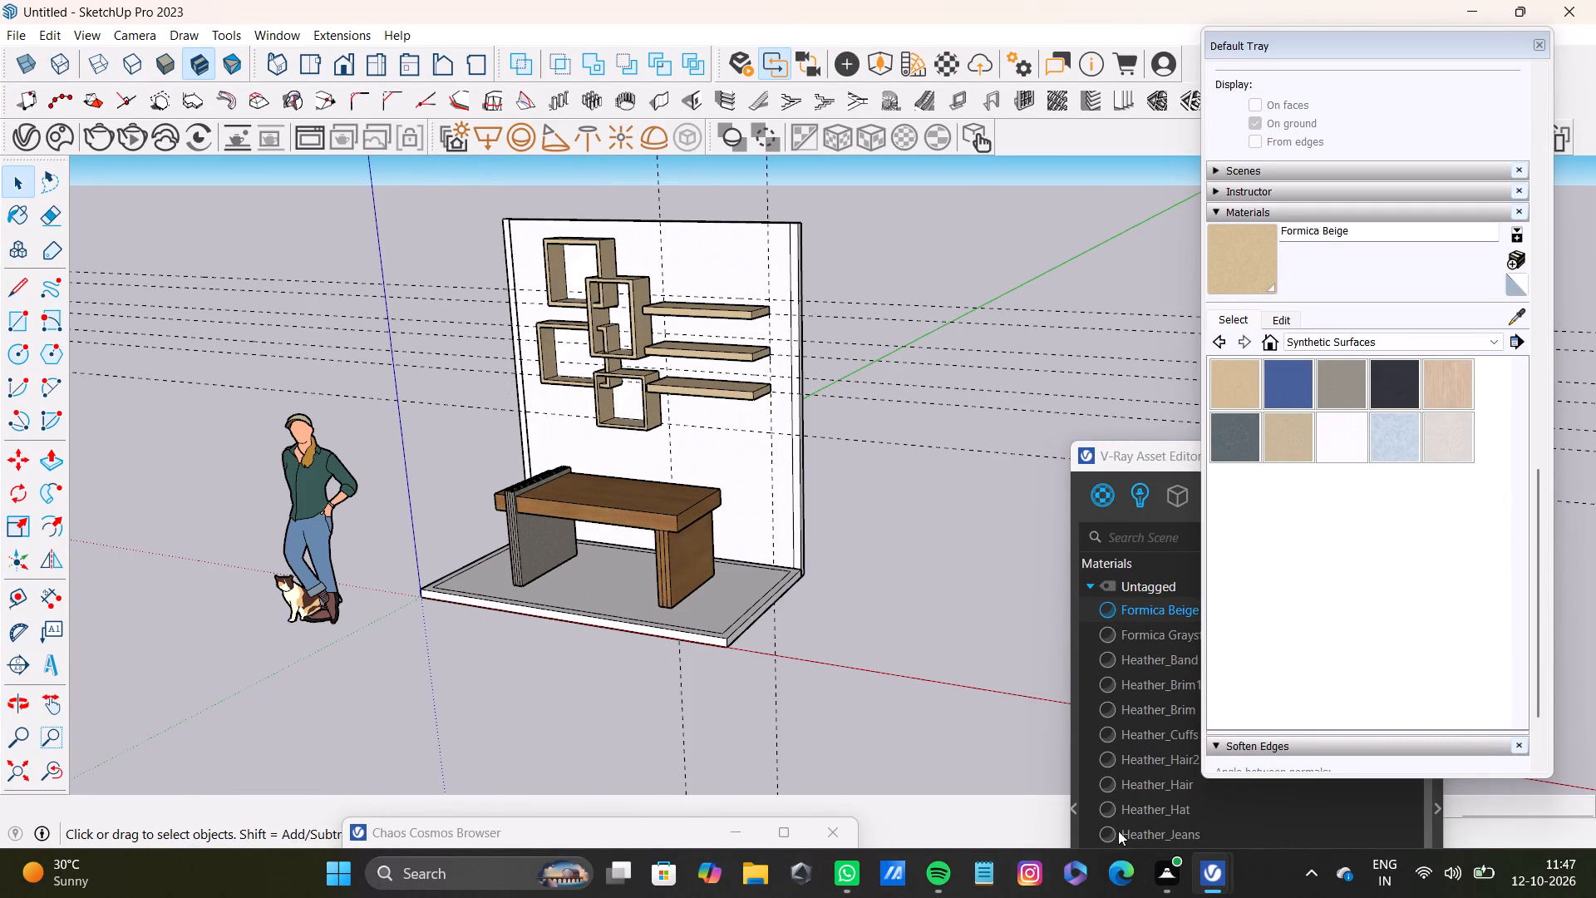
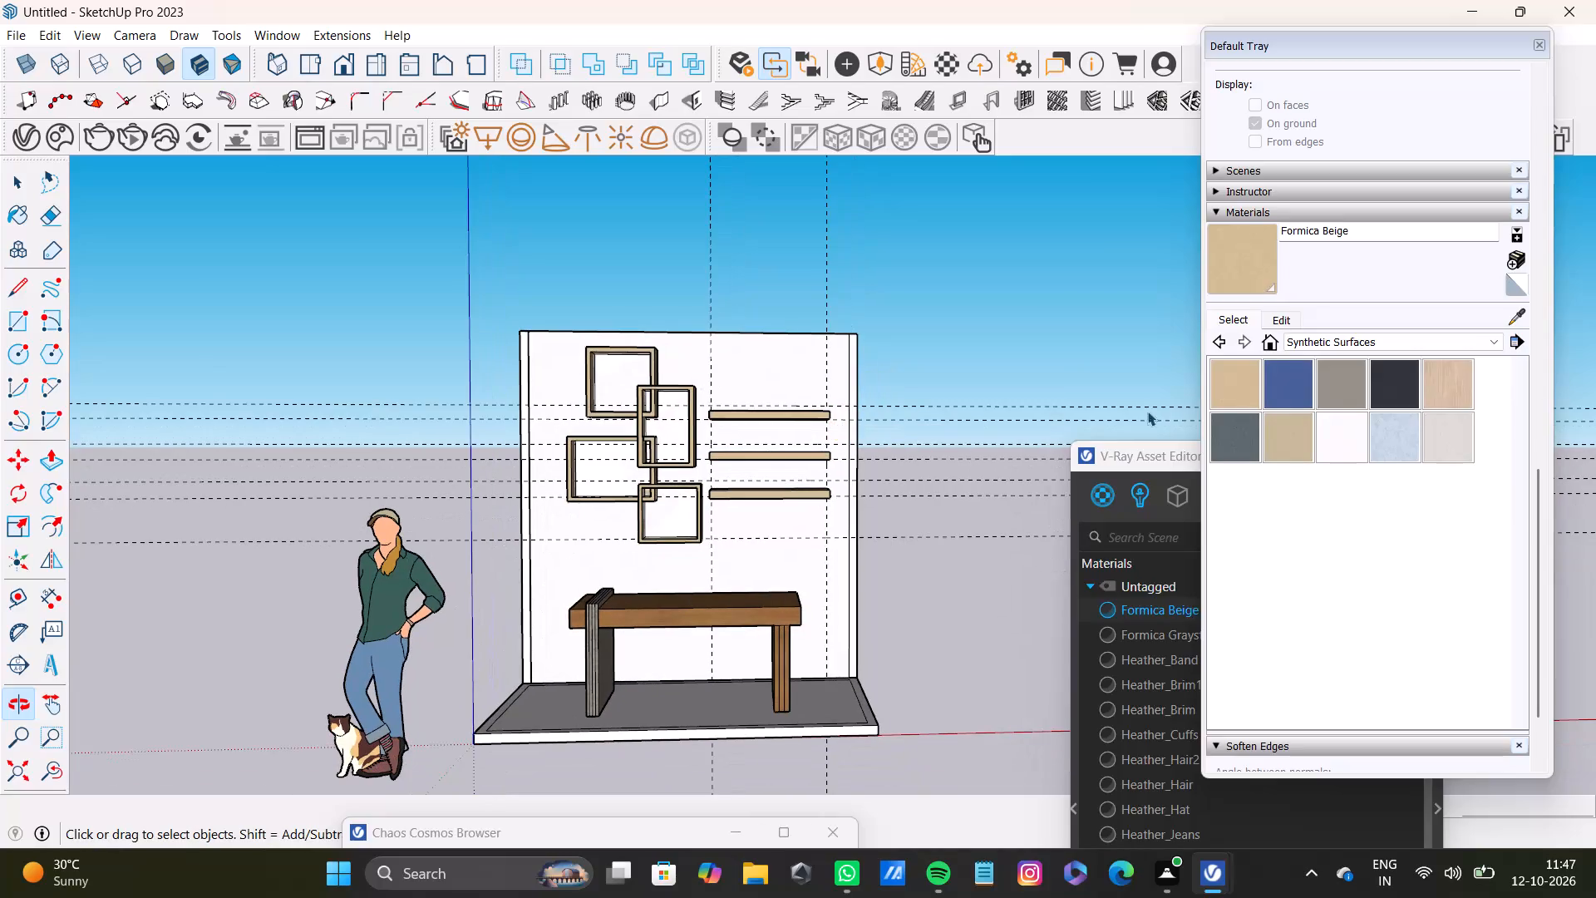
# Close the Default Tray and the V-Ray Asset Editor to clear the modelling area.
pyautogui.moveTo(1293, 47); pyautogui.dragTo(875, 131)
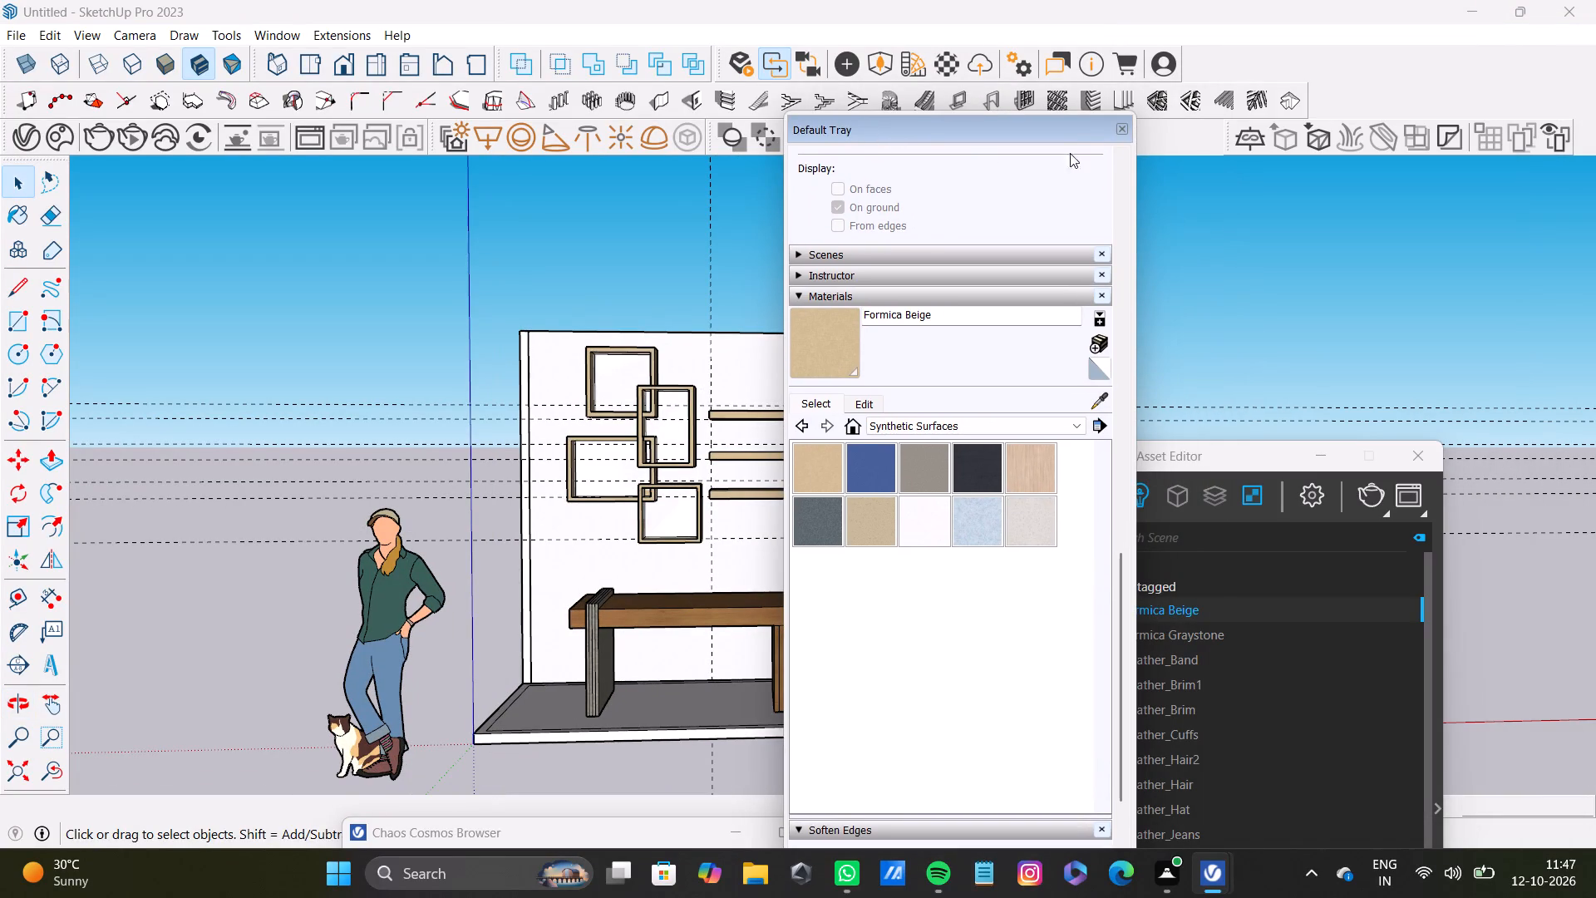
pyautogui.click(1124, 129)
pyautogui.moveTo(1244, 456); pyautogui.dragTo(1160, 130)
pyautogui.click(1320, 130)
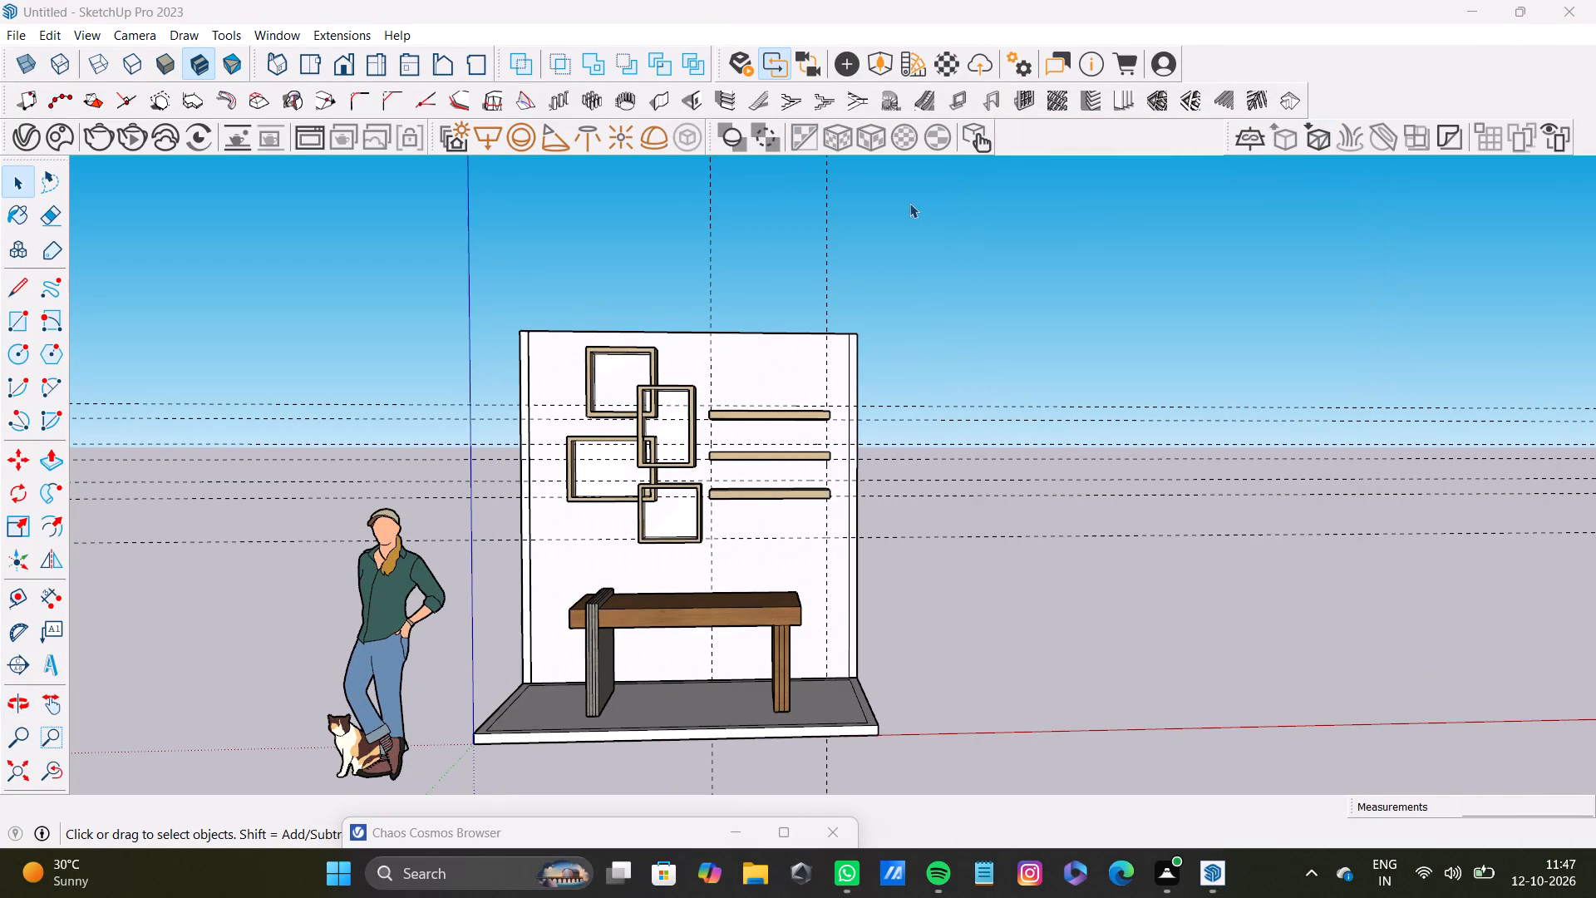
# Examine the whole wall, base and table arrangement from several angles, and the painted box frames and shelves up close.
pyautogui.scroll(-4, 768, 383)
pyautogui.keyDown('shift'); pyautogui.moveTo(766, 387); pyautogui.dragTo(744, 413, button='middle'); pyautogui.keyUp('shift')
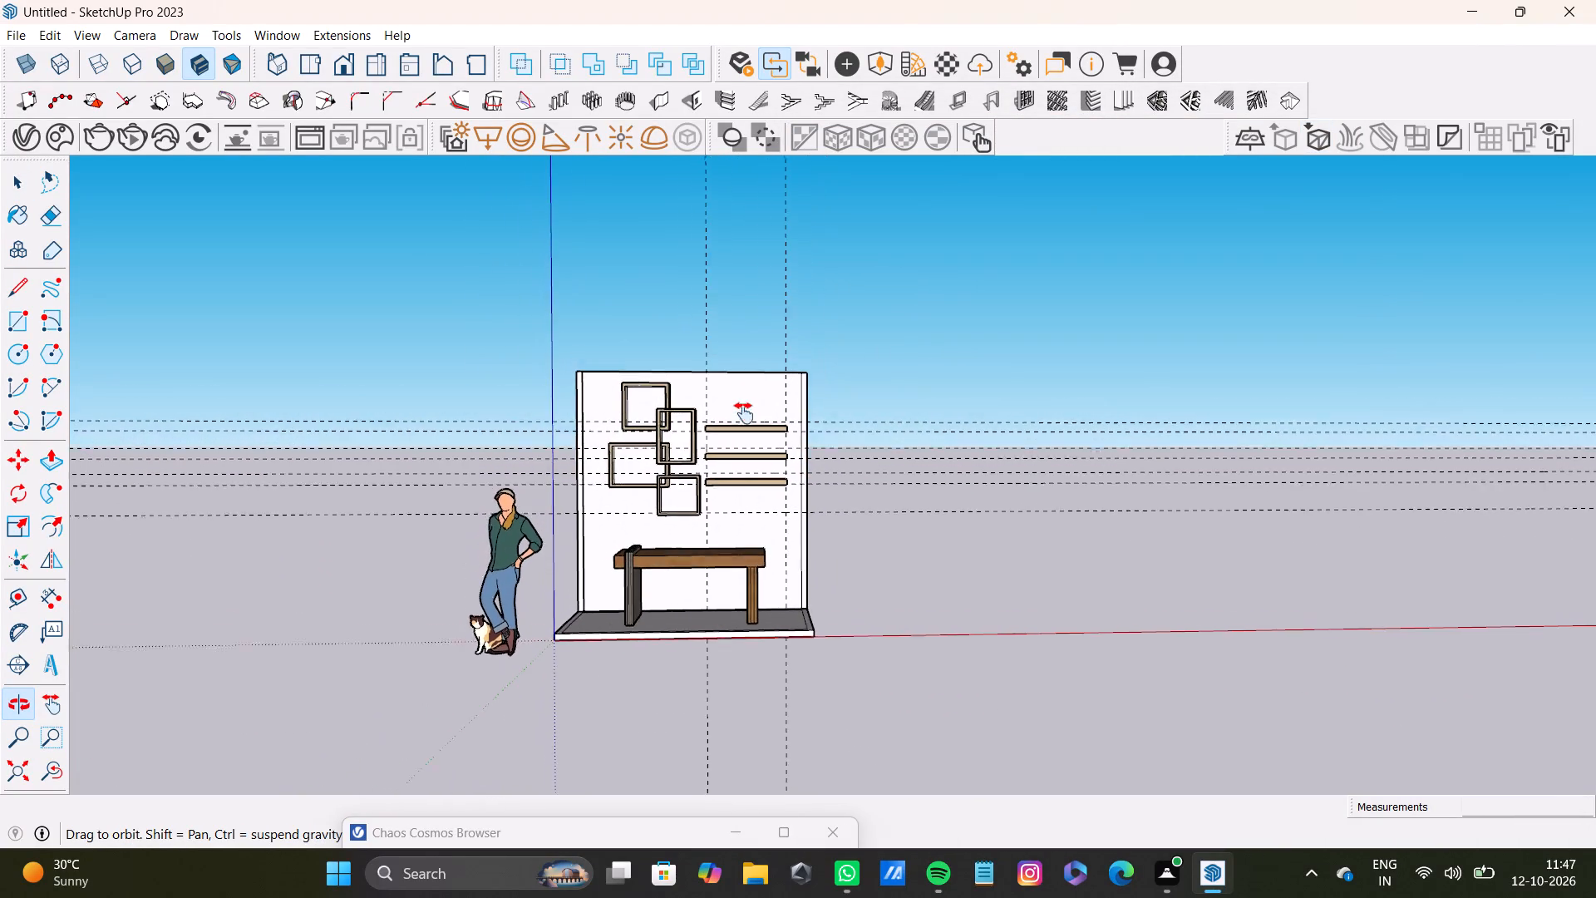
pyautogui.keyDown('shift'); pyautogui.moveTo(744, 413); pyautogui.dragTo(643, 468, button='middle'); pyautogui.keyUp('shift')
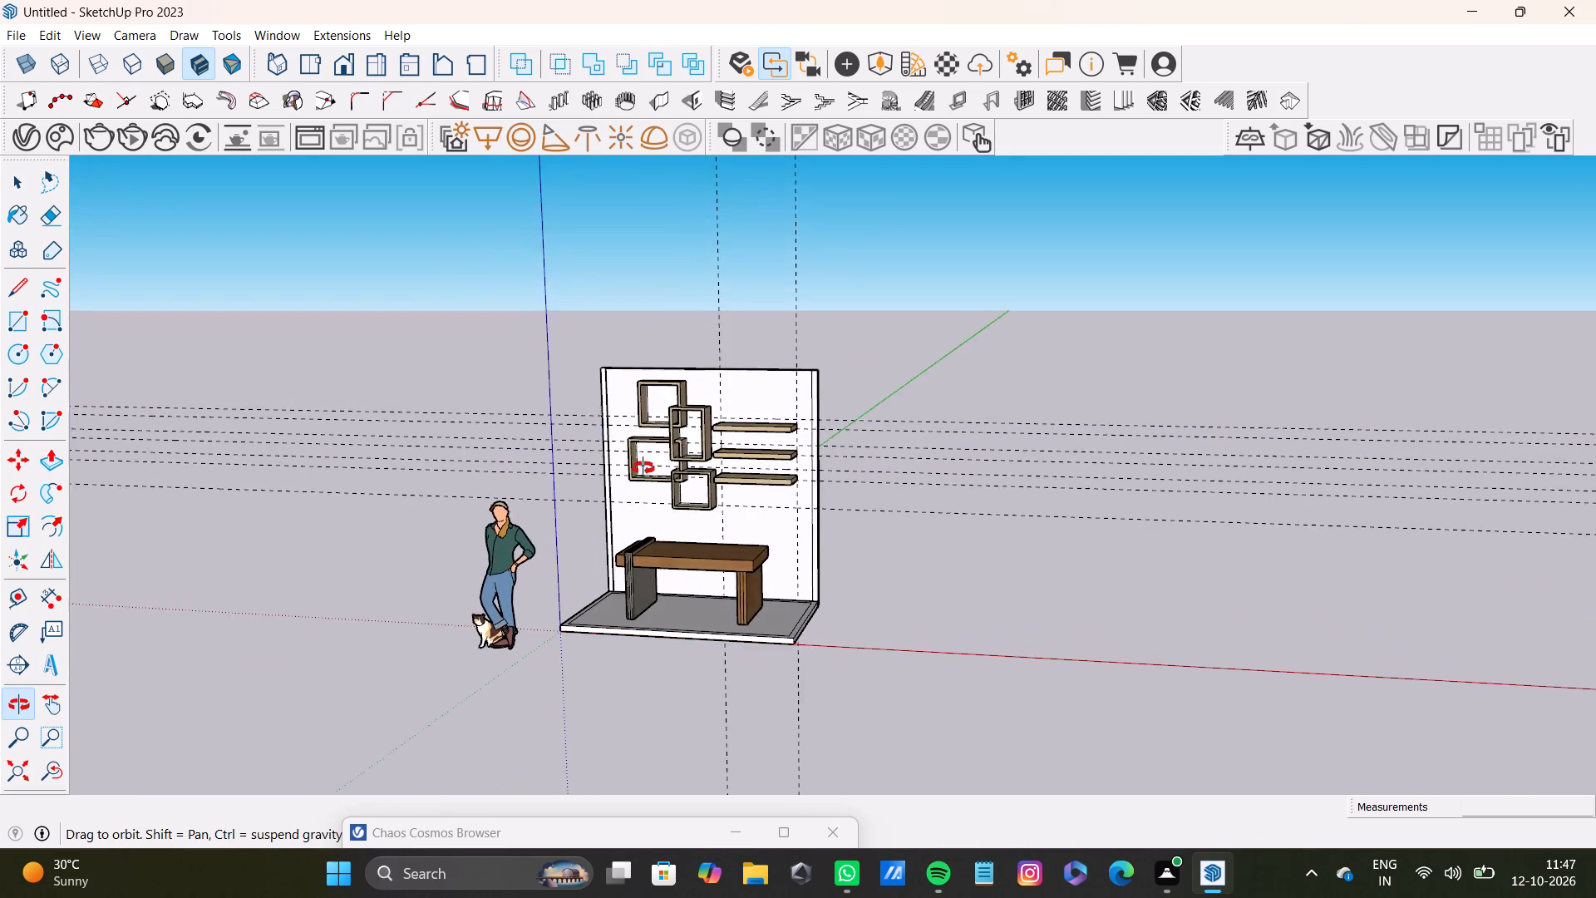
pyautogui.keyDown('shift'); pyautogui.moveTo(643, 468); pyautogui.dragTo(613, 473, button='middle'); pyautogui.keyUp('shift')
pyautogui.middleClick(613, 473)
pyautogui.scroll(13, 743, 496)
pyautogui.scroll(-6, 684, 486)
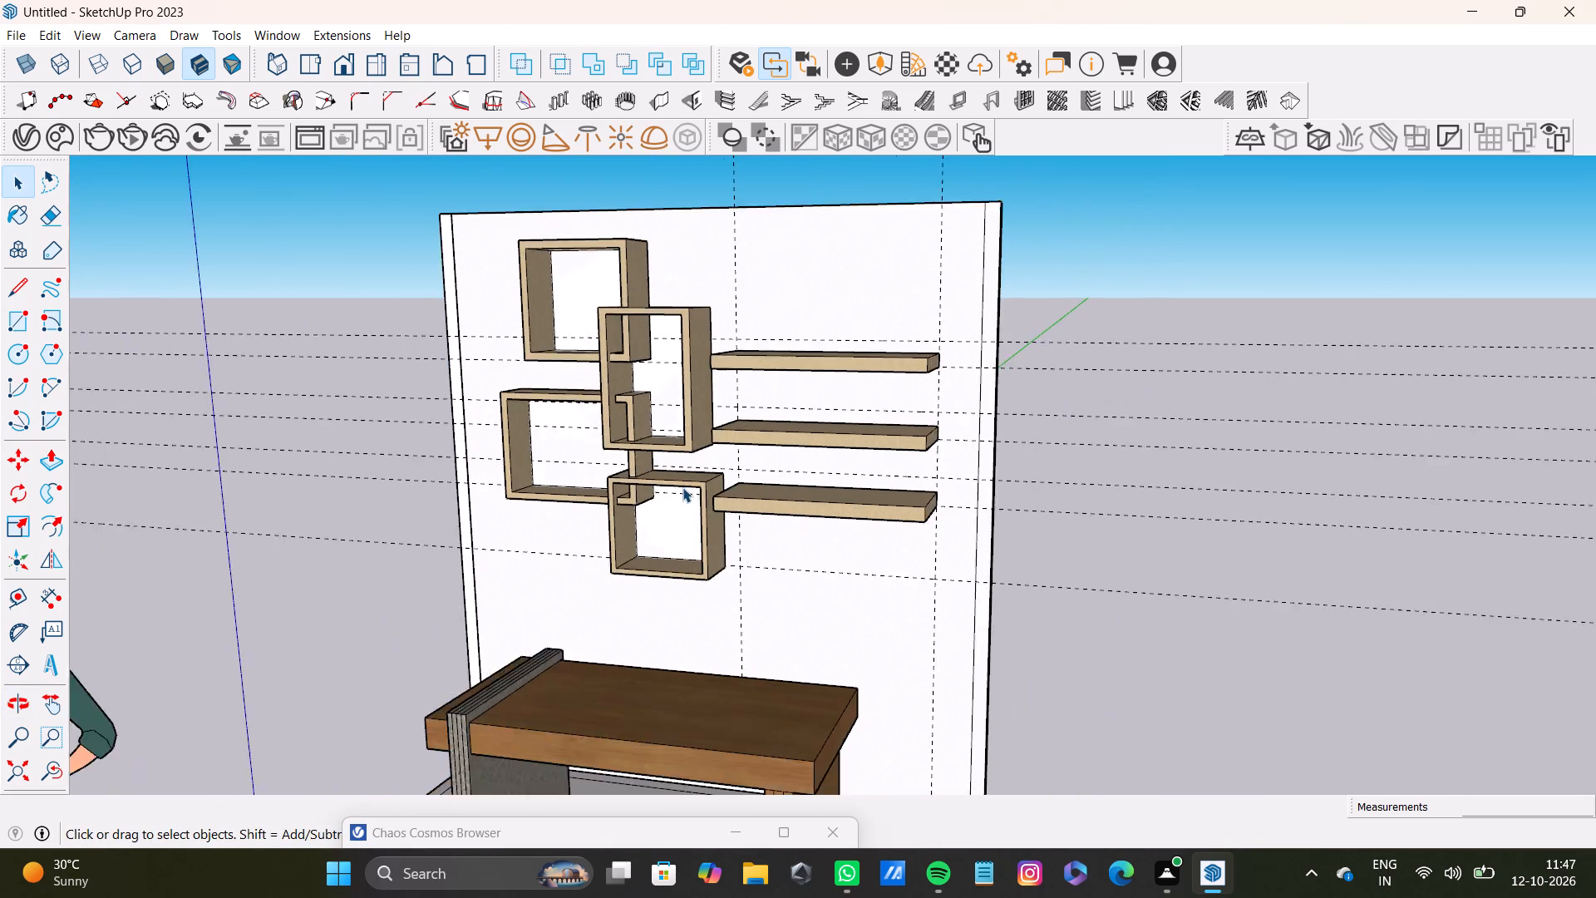
pyautogui.scroll(-2, 682, 487)
pyautogui.keyDown('shift'); pyautogui.moveTo(682, 487); pyautogui.dragTo(821, 461, button='middle'); pyautogui.keyUp('shift')
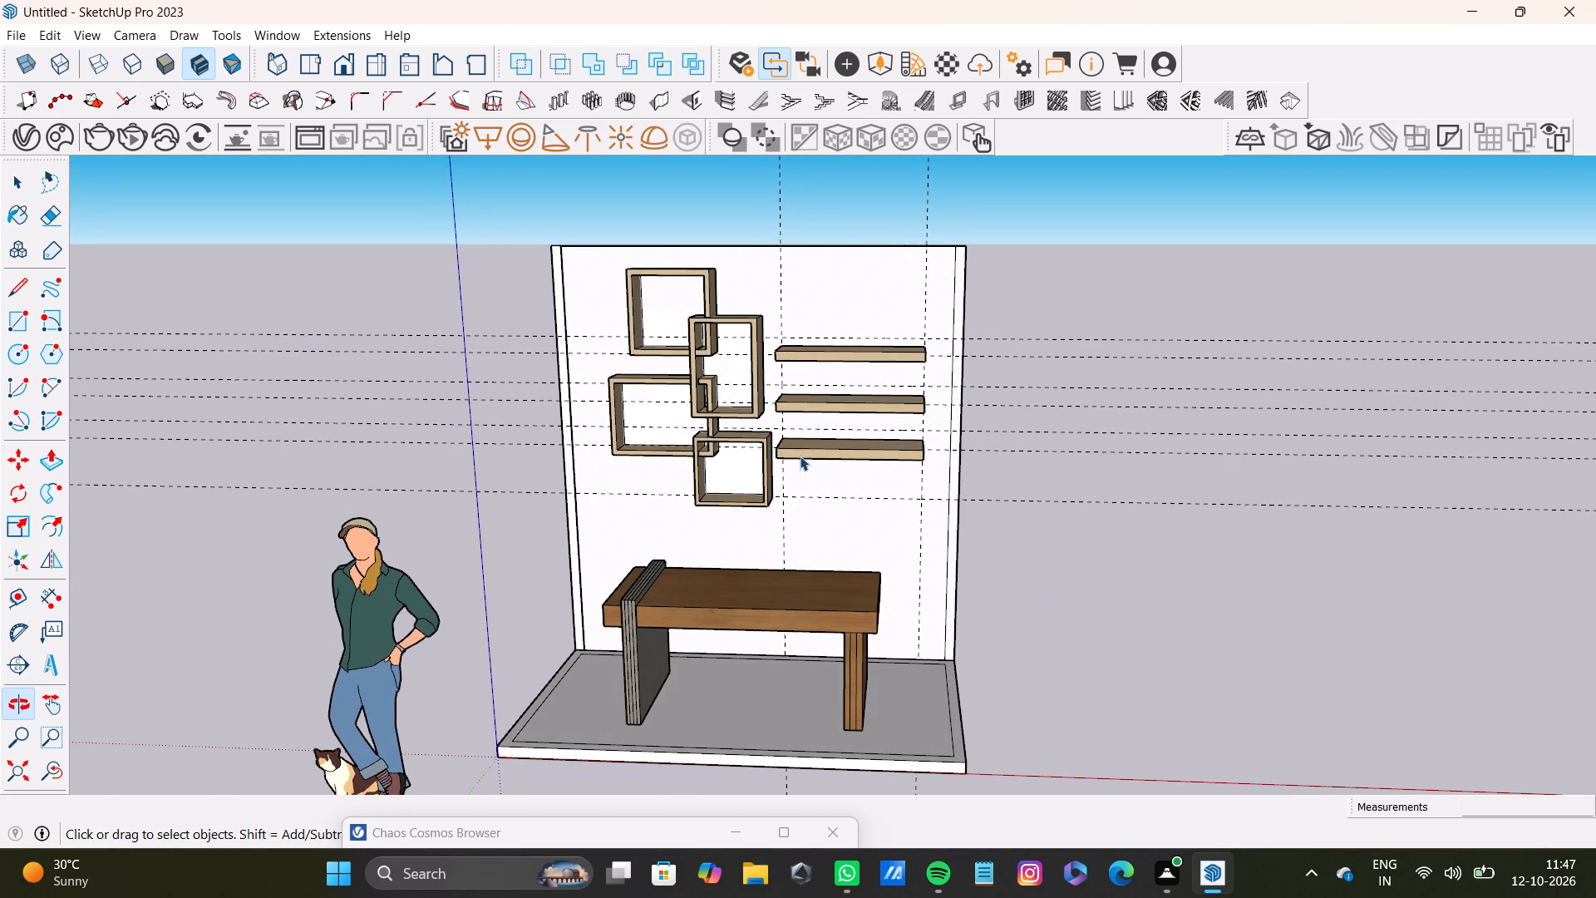
pyautogui.scroll(-3, 779, 385)
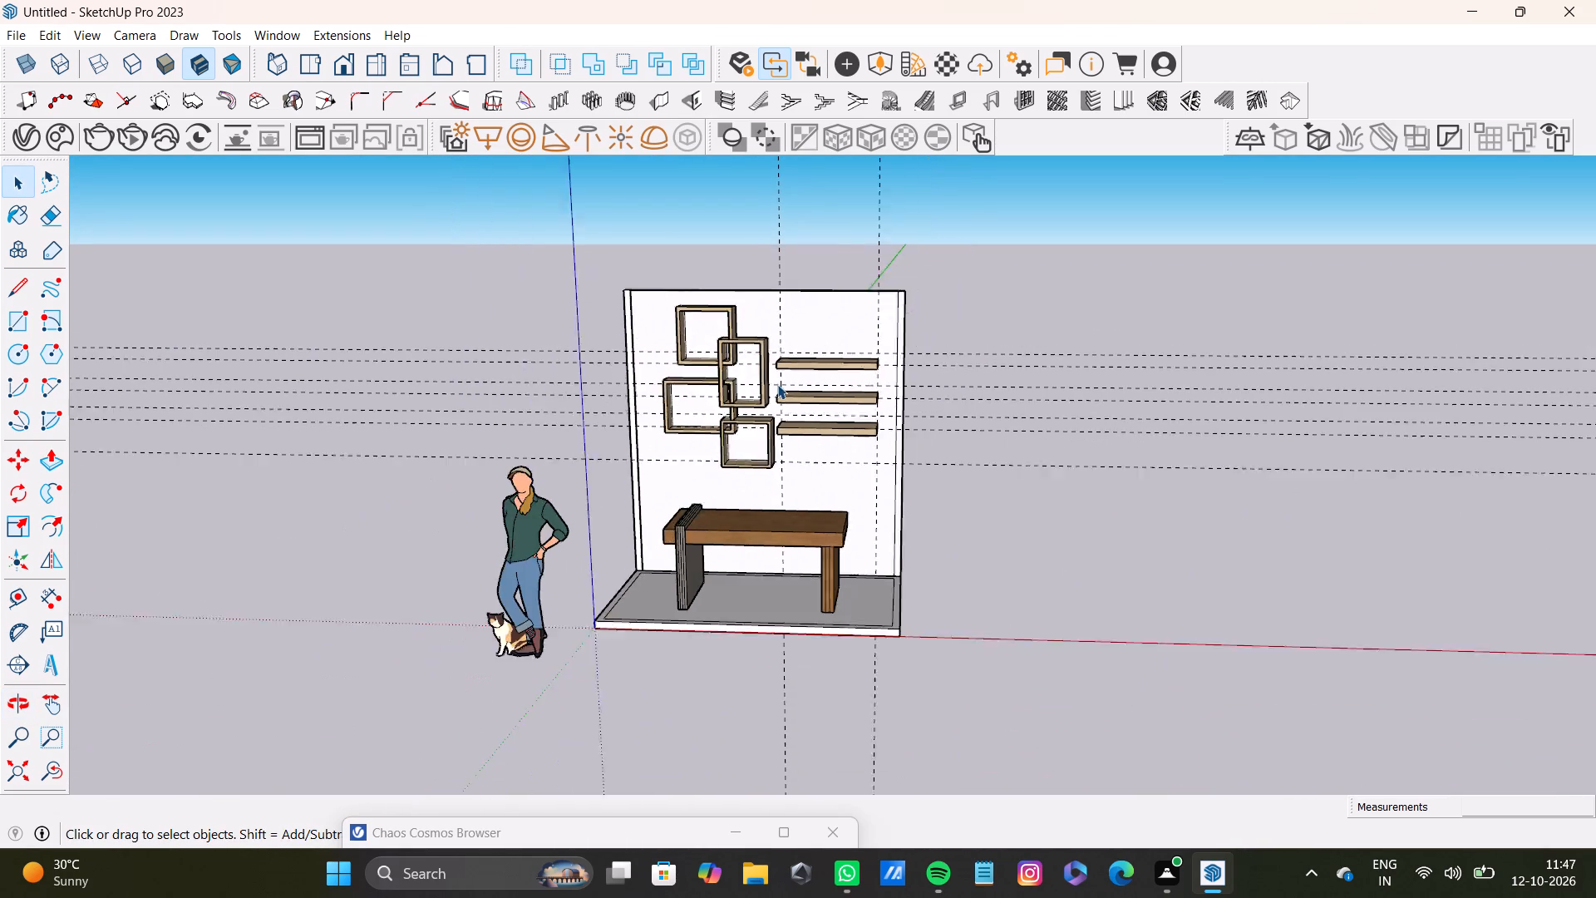
pyautogui.scroll(-4, 777, 384)
pyautogui.moveTo(1028, 419); pyautogui.dragTo(880, 640, button='middle')
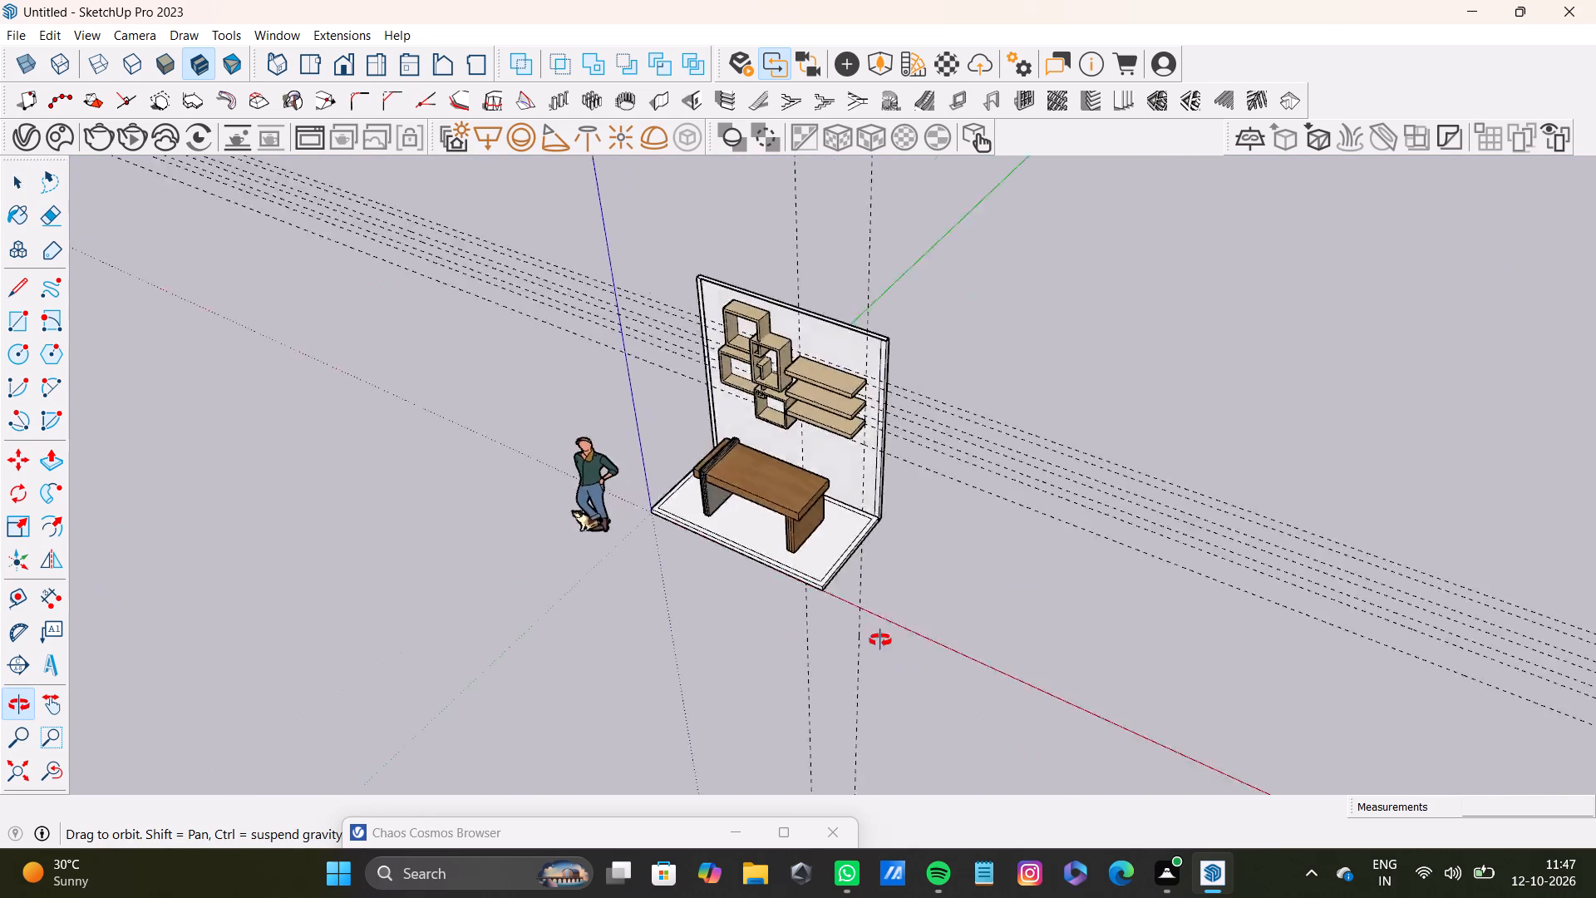
pyautogui.moveTo(880, 640); pyautogui.dragTo(879, 442, button='middle')
pyautogui.keyDown('shift'); pyautogui.scroll(-4, 864, 446); pyautogui.keyUp('shift')
pyautogui.moveTo(784, 466); pyautogui.dragTo(977, 535, button='middle')
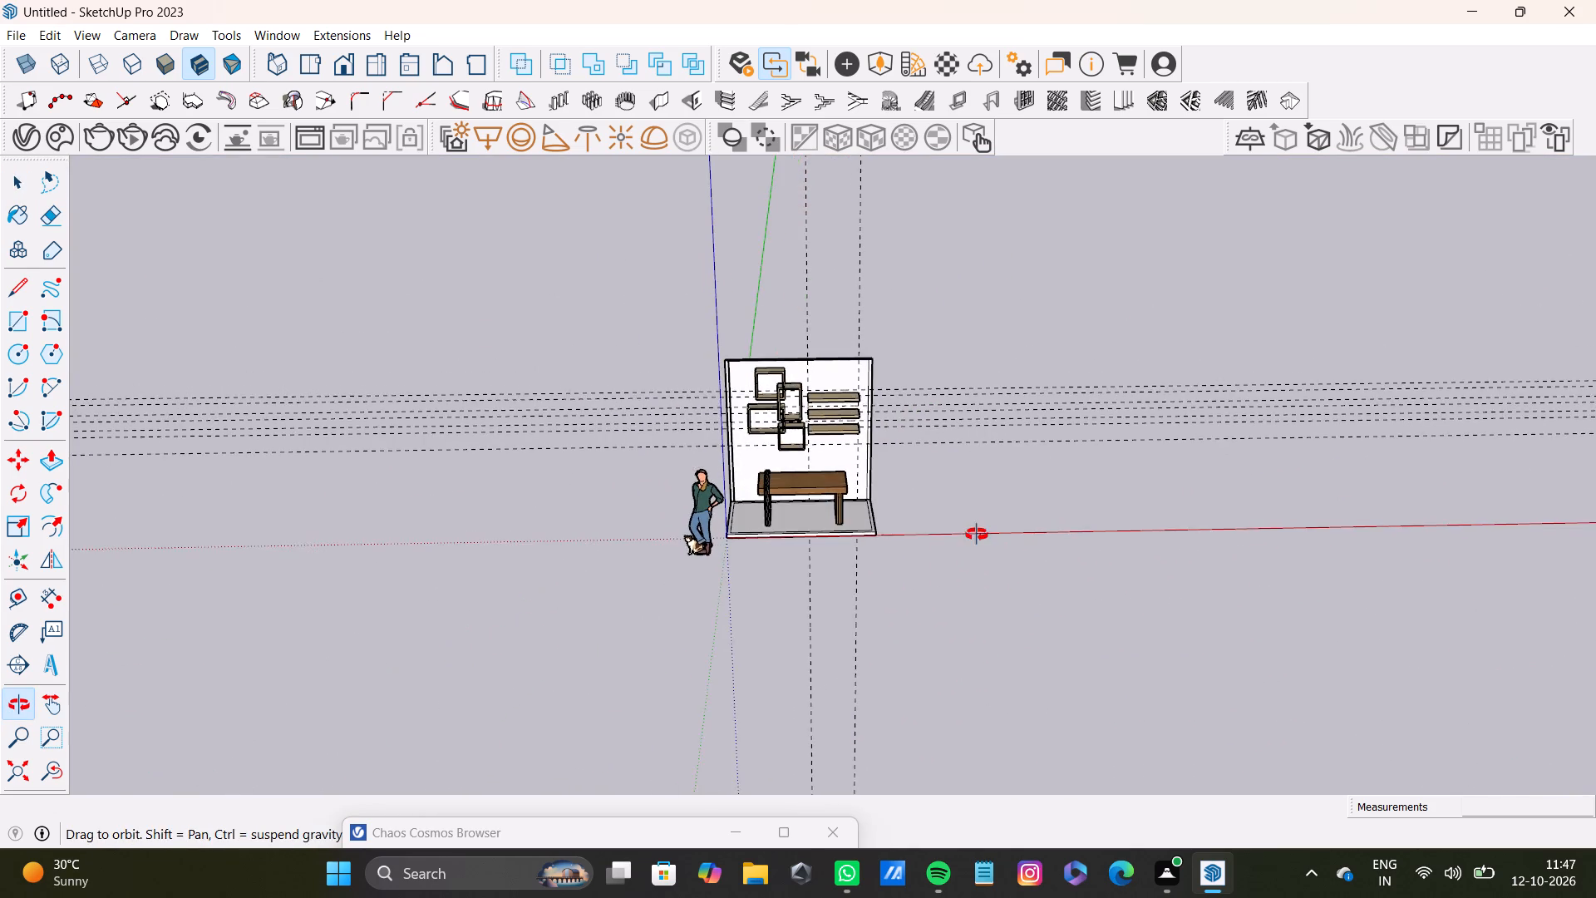
pyautogui.moveTo(977, 535); pyautogui.dragTo(976, 529, button='middle')
pyautogui.keyDown('shift'); pyautogui.scroll(12, 859, 467); pyautogui.keyUp('shift')
pyautogui.moveTo(745, 400); pyautogui.dragTo(663, 395, button='middle')
pyautogui.scroll(1, 745, 400)
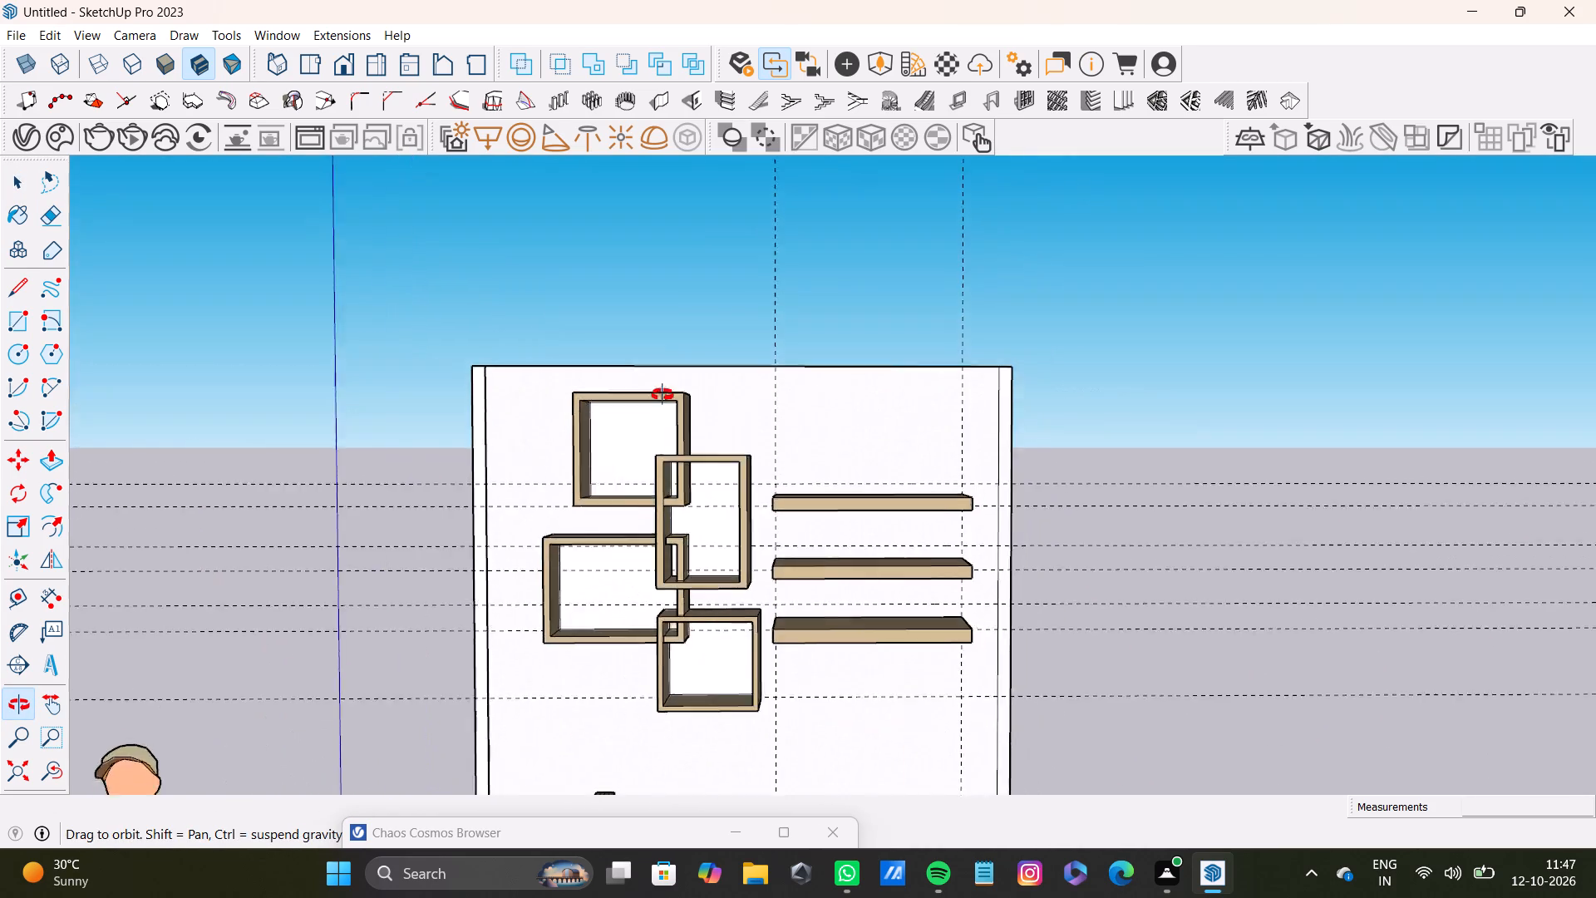
pyautogui.moveTo(663, 395); pyautogui.dragTo(568, 546, button='middle')
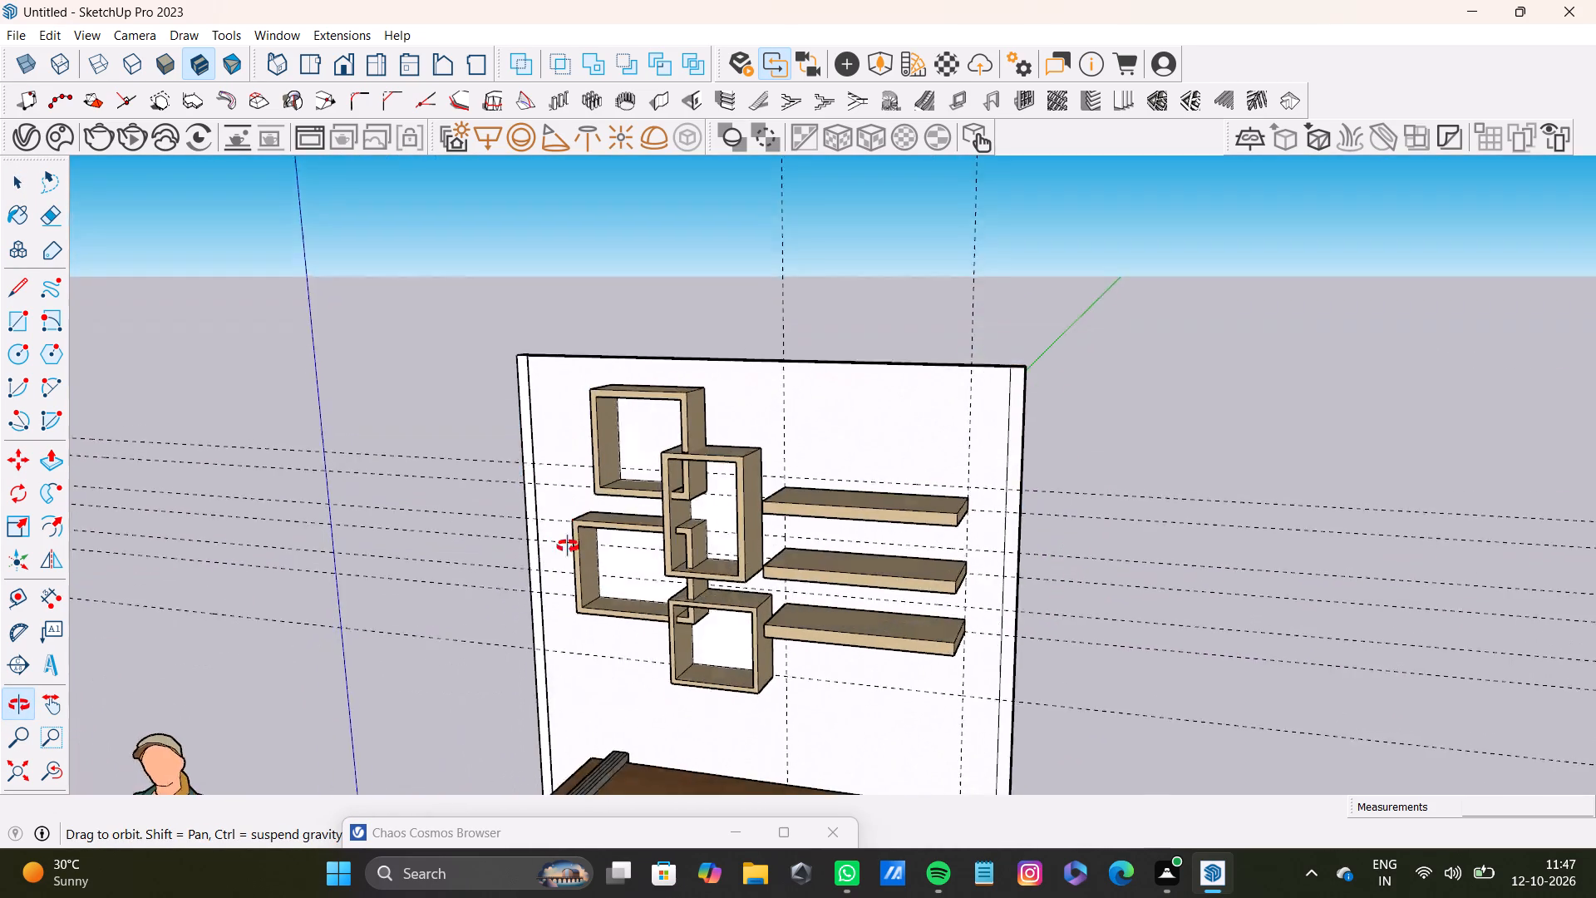
pyautogui.moveTo(568, 546); pyautogui.dragTo(593, 585, button='middle')
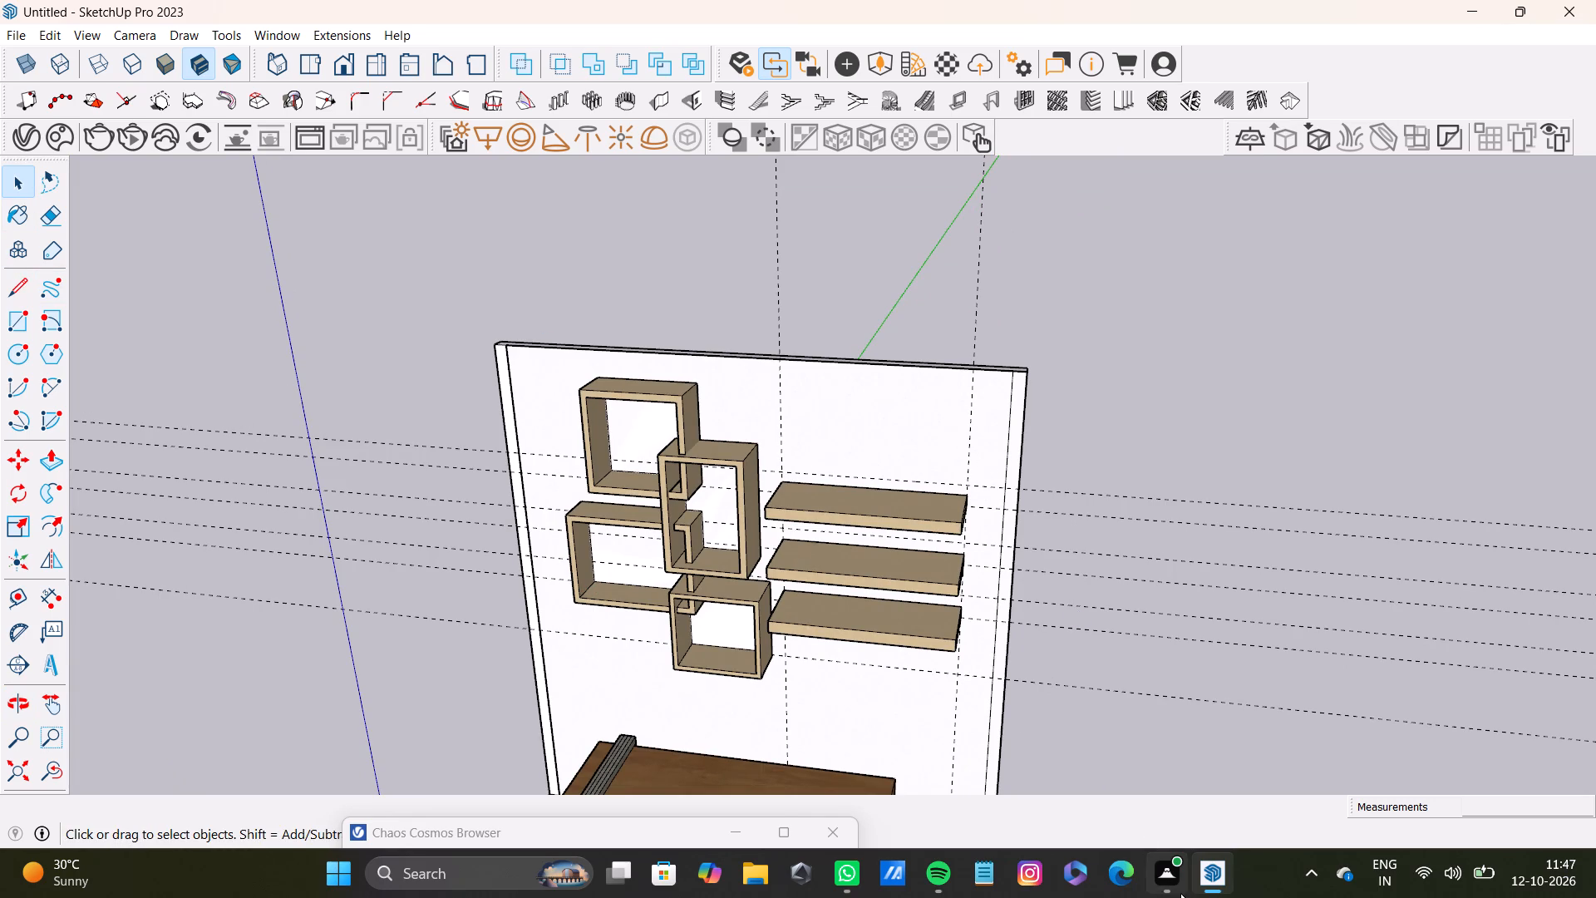
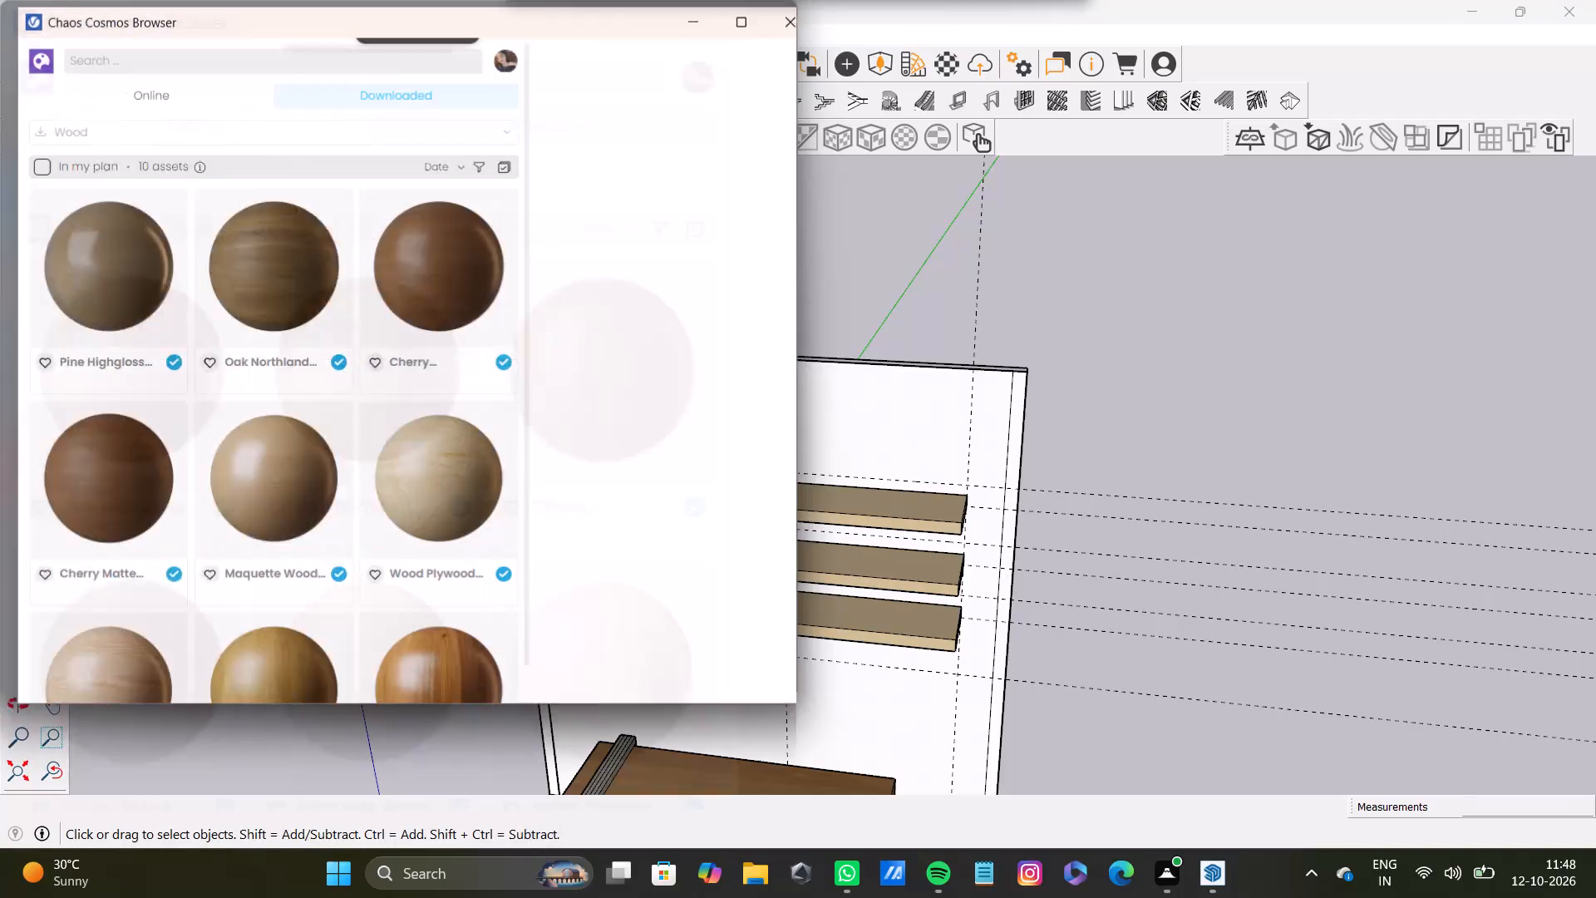
# Reposition the Chaos Cosmos Browser window, at its reduced size, so the wall shelves stay uncovered in the model.
pyautogui.click(728, 12)
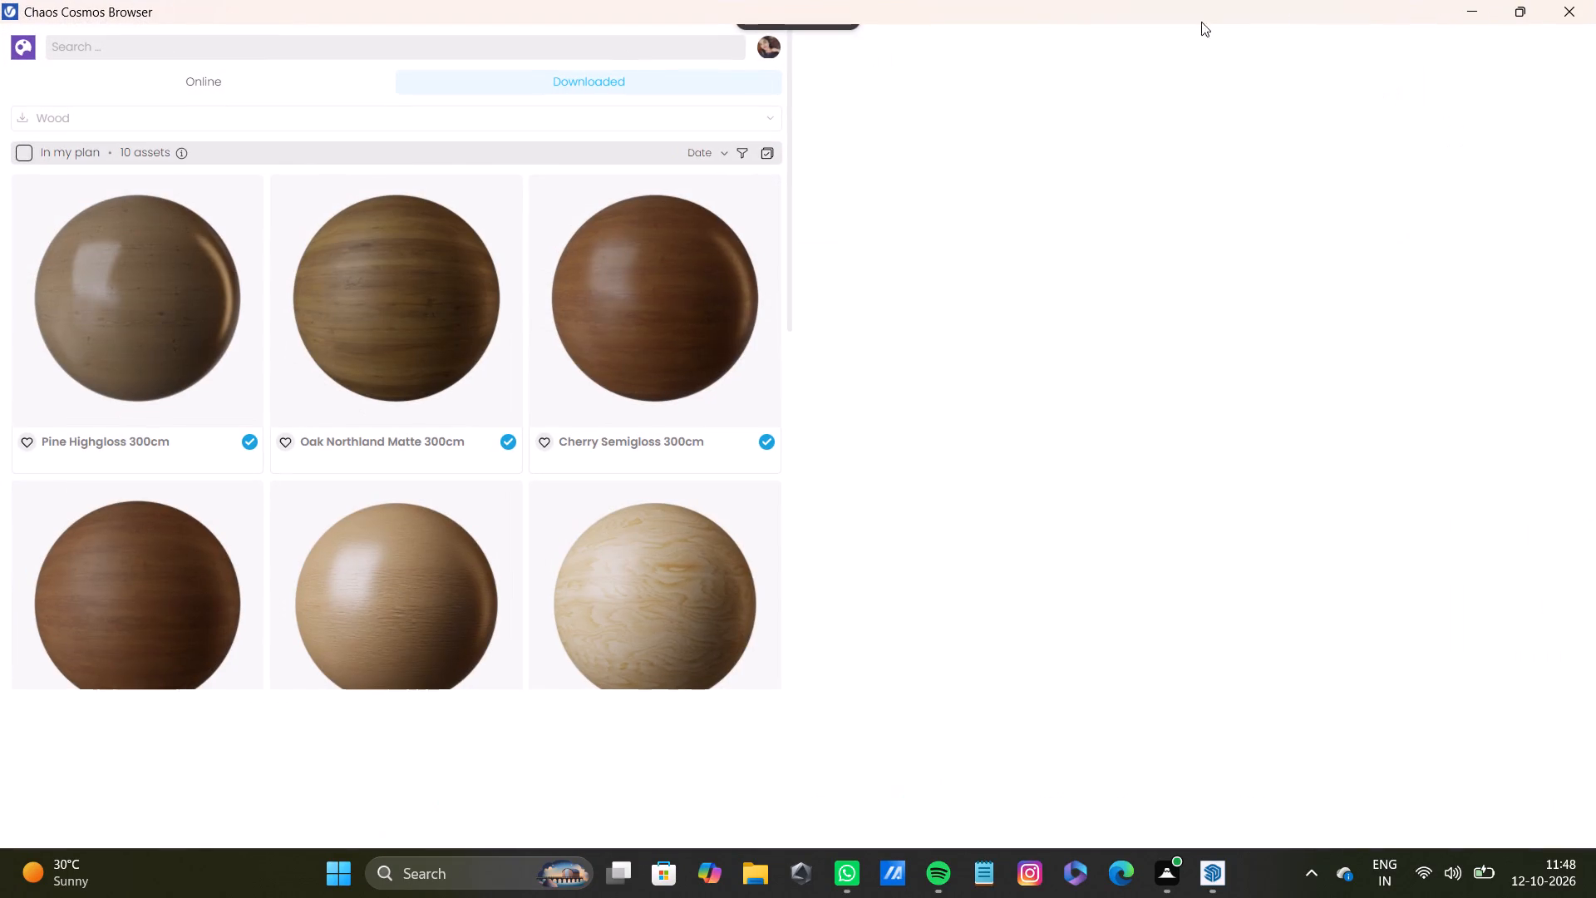
pyautogui.click(1521, 11)
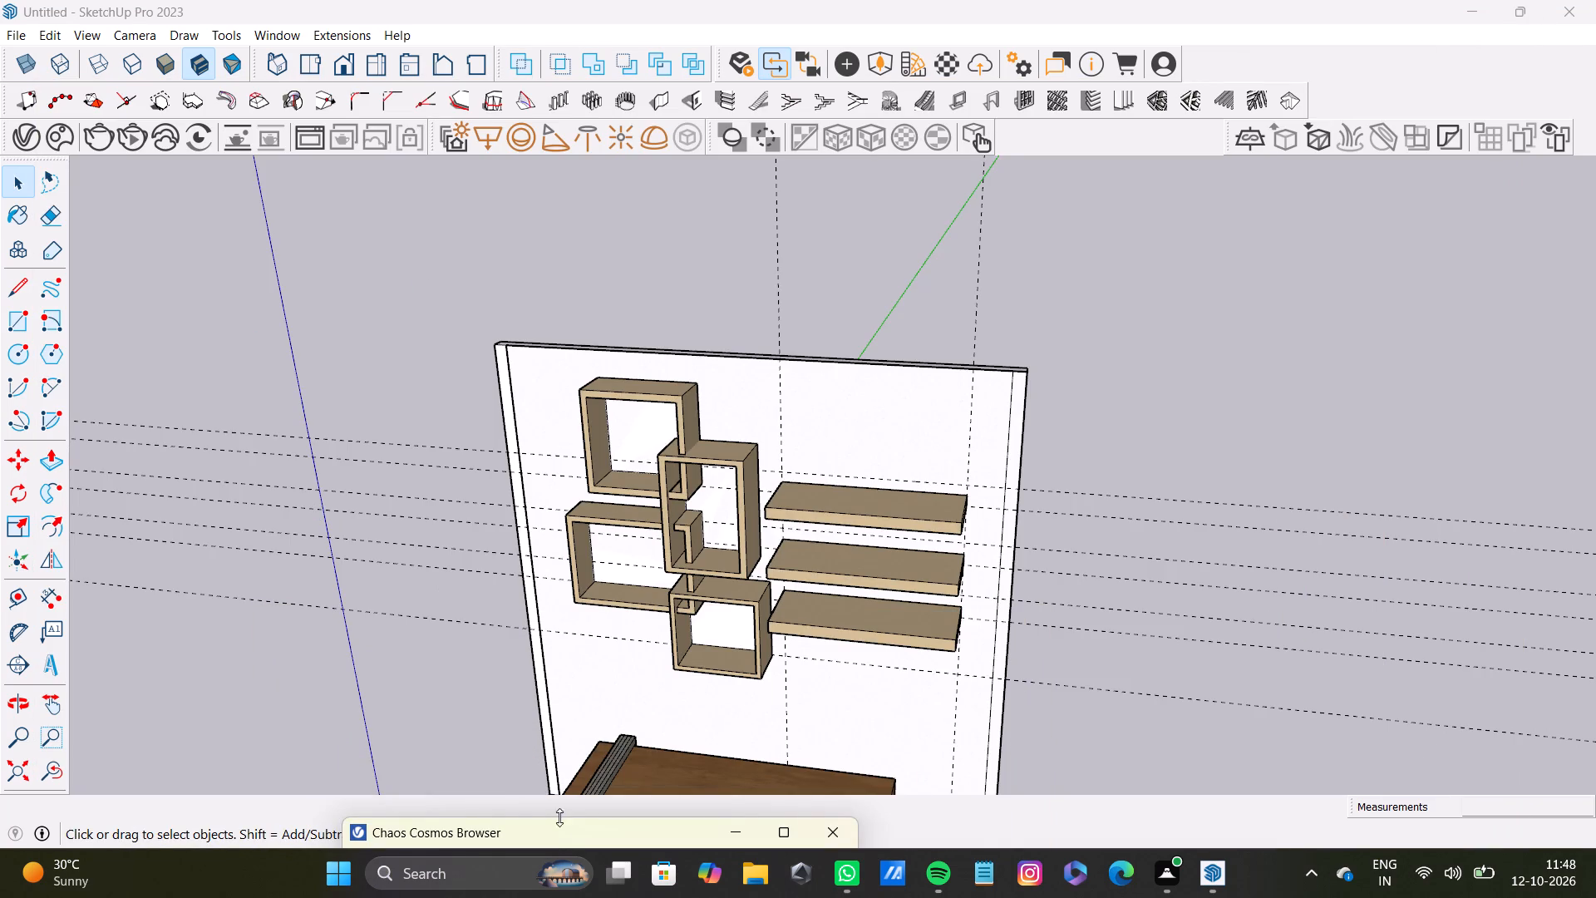
pyautogui.moveTo(555, 833); pyautogui.dragTo(267, 137)
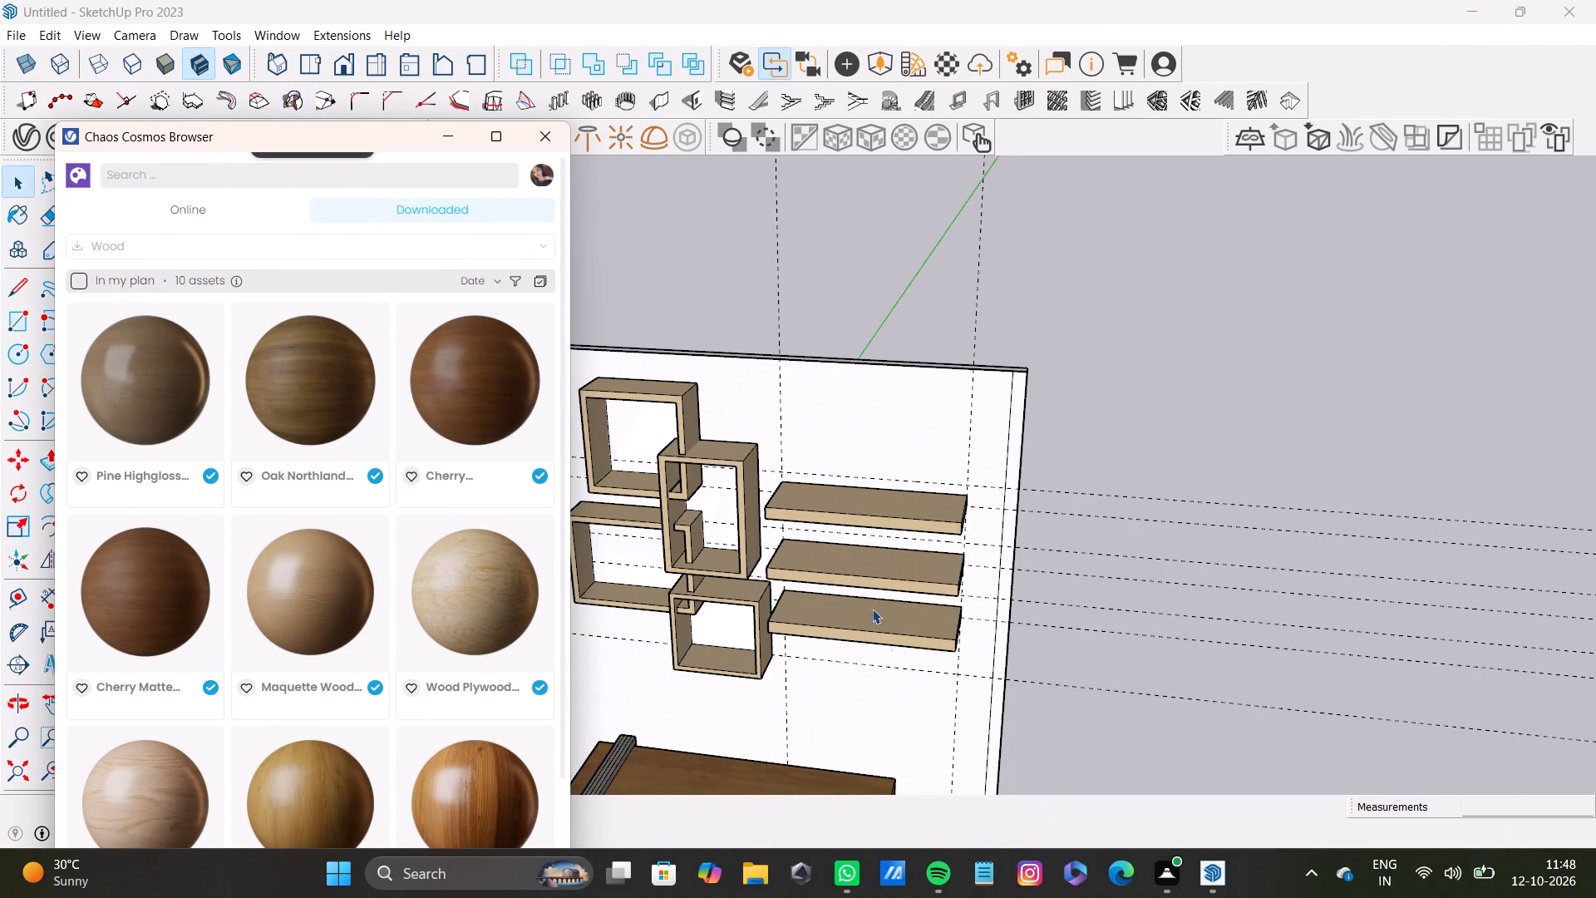
# Browse the online Cosmos library to the Books category under 3D Models, Accessories.
pyautogui.scroll(-11, 334, 514)
pyautogui.scroll(8, 334, 515)
pyautogui.click(202, 216)
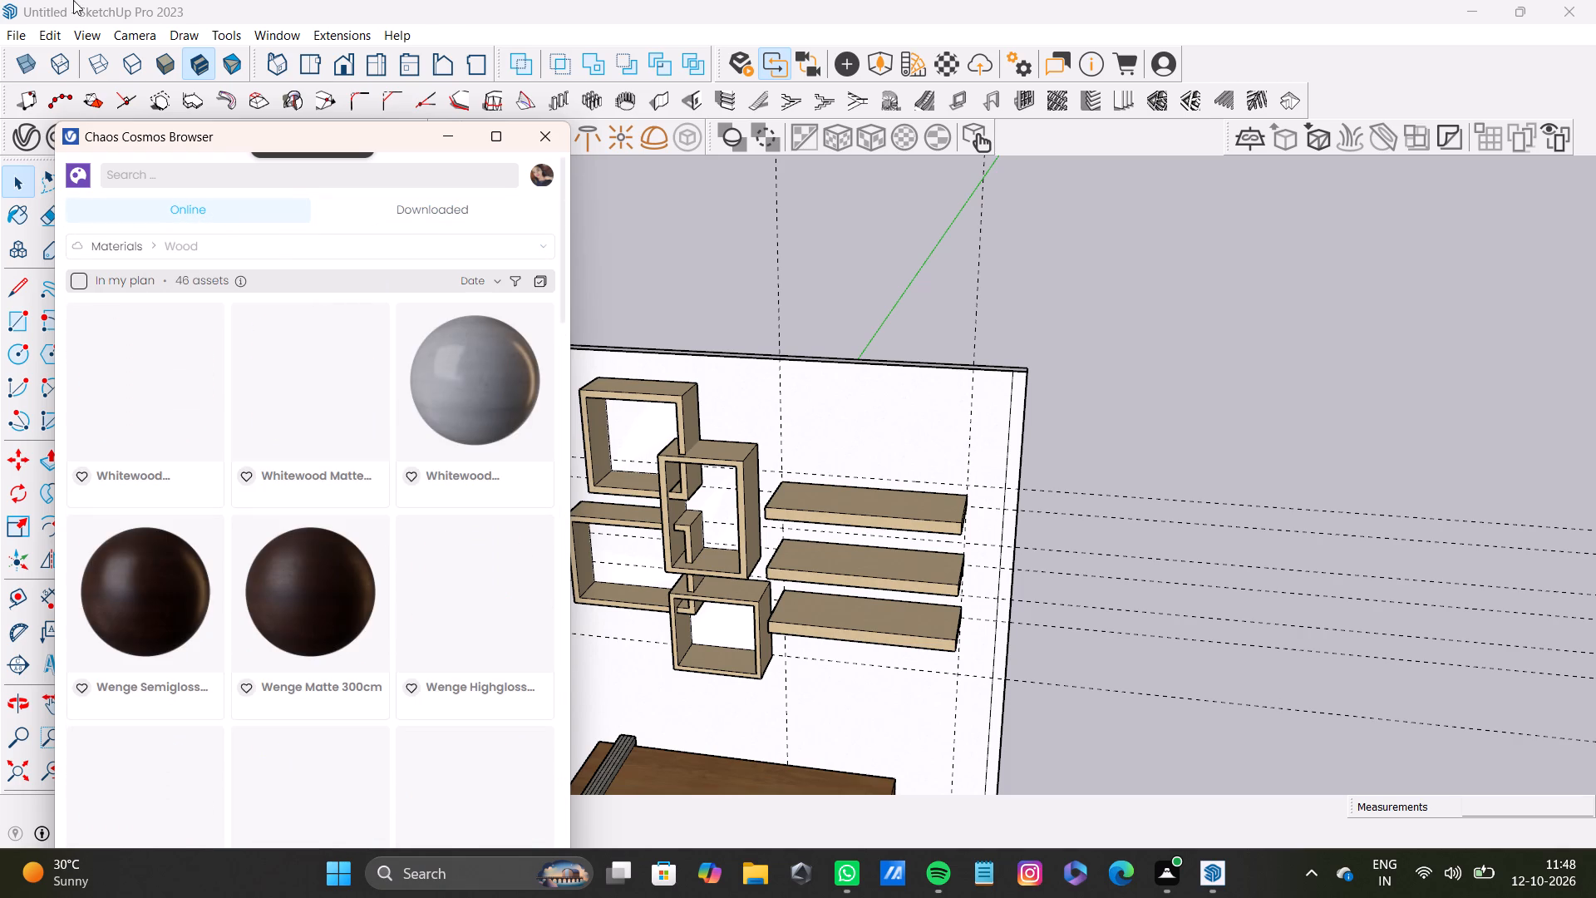
pyautogui.click(268, 244)
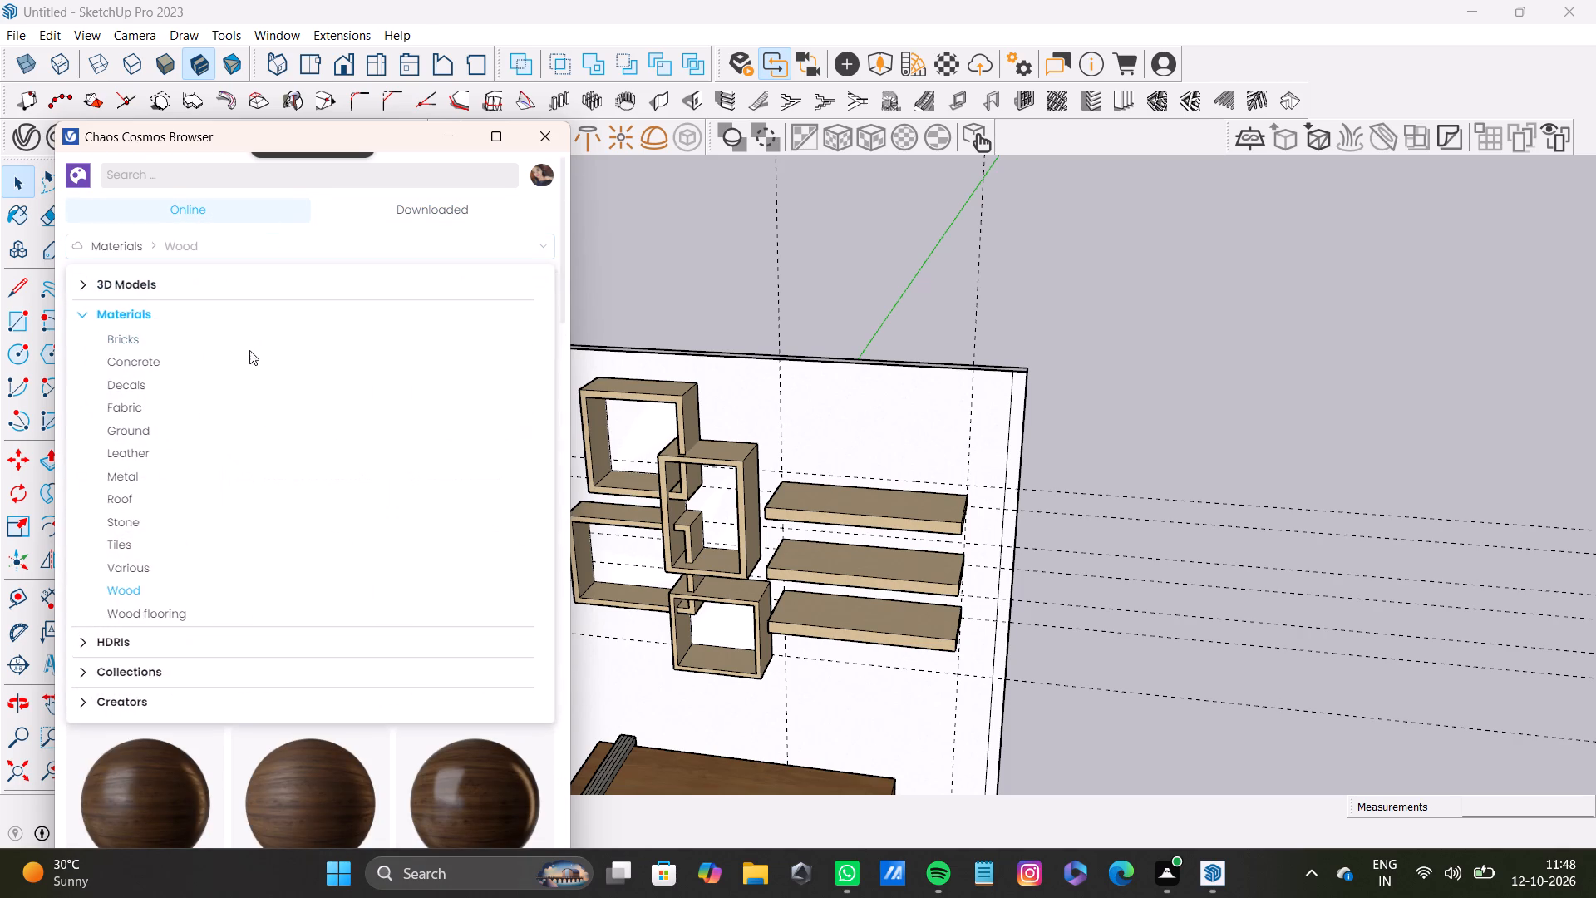
pyautogui.click(169, 247)
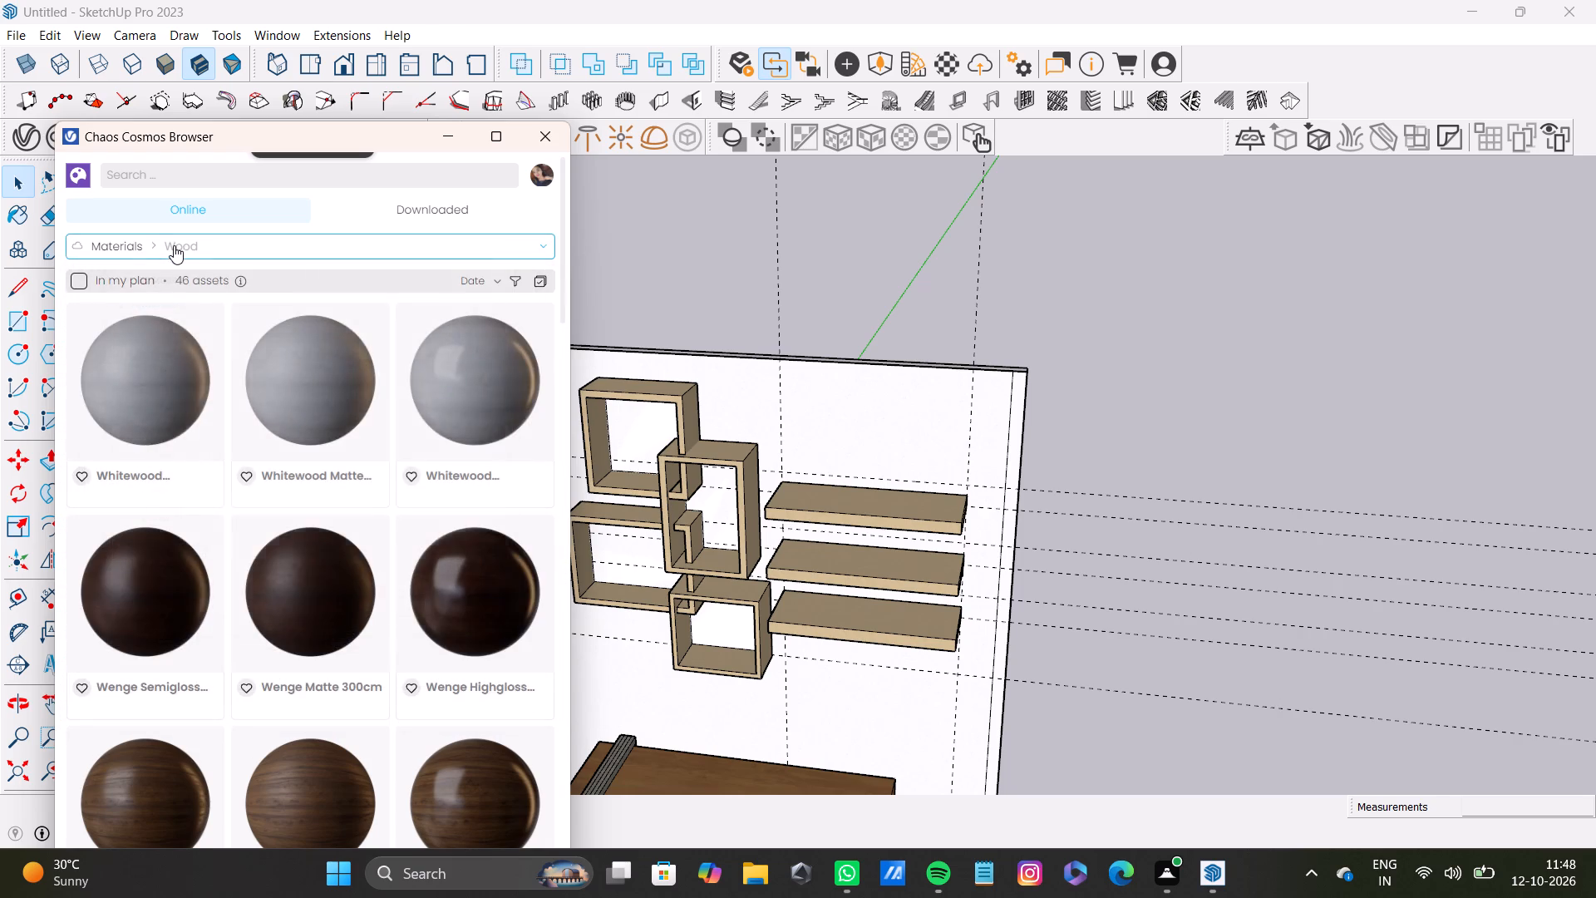
pyautogui.click(174, 245)
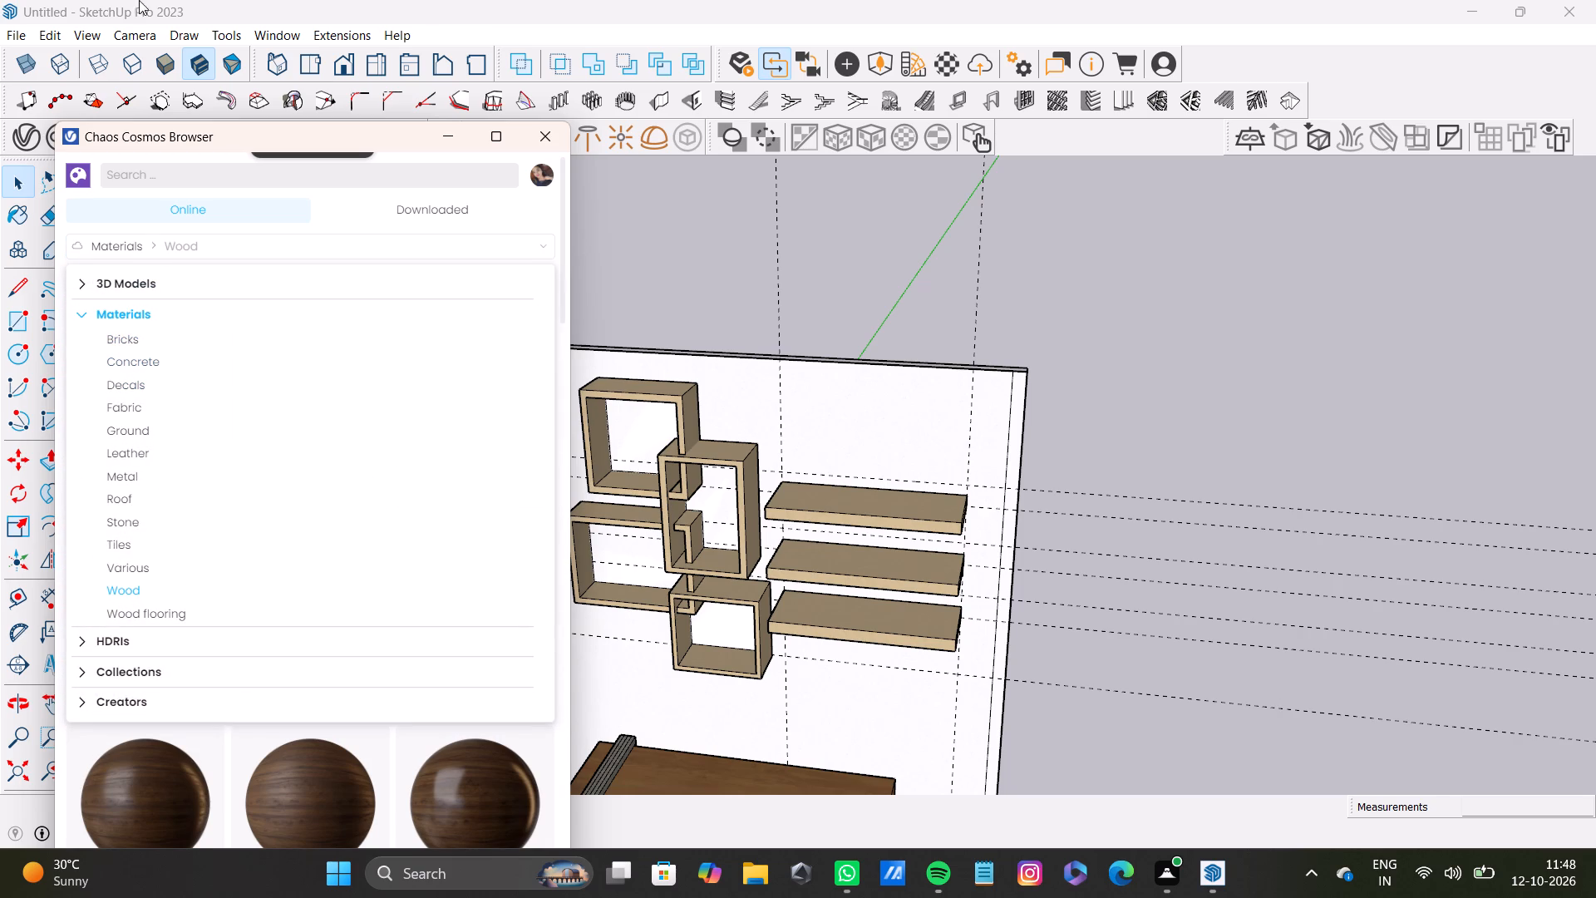
pyautogui.click(191, 283)
pyautogui.click(179, 332)
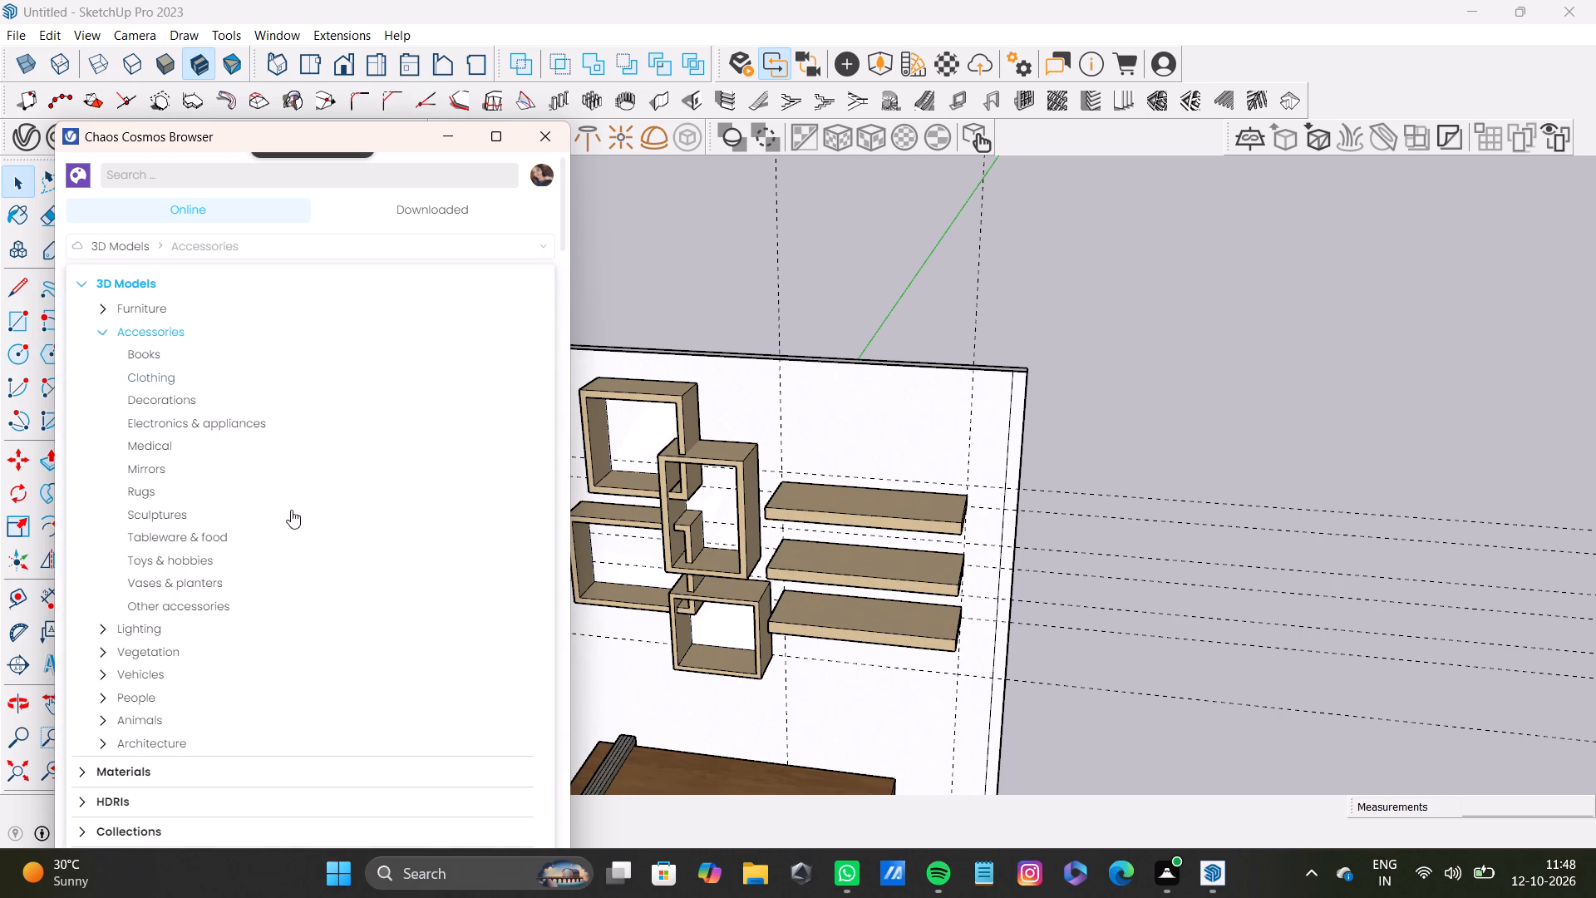
pyautogui.click(173, 355)
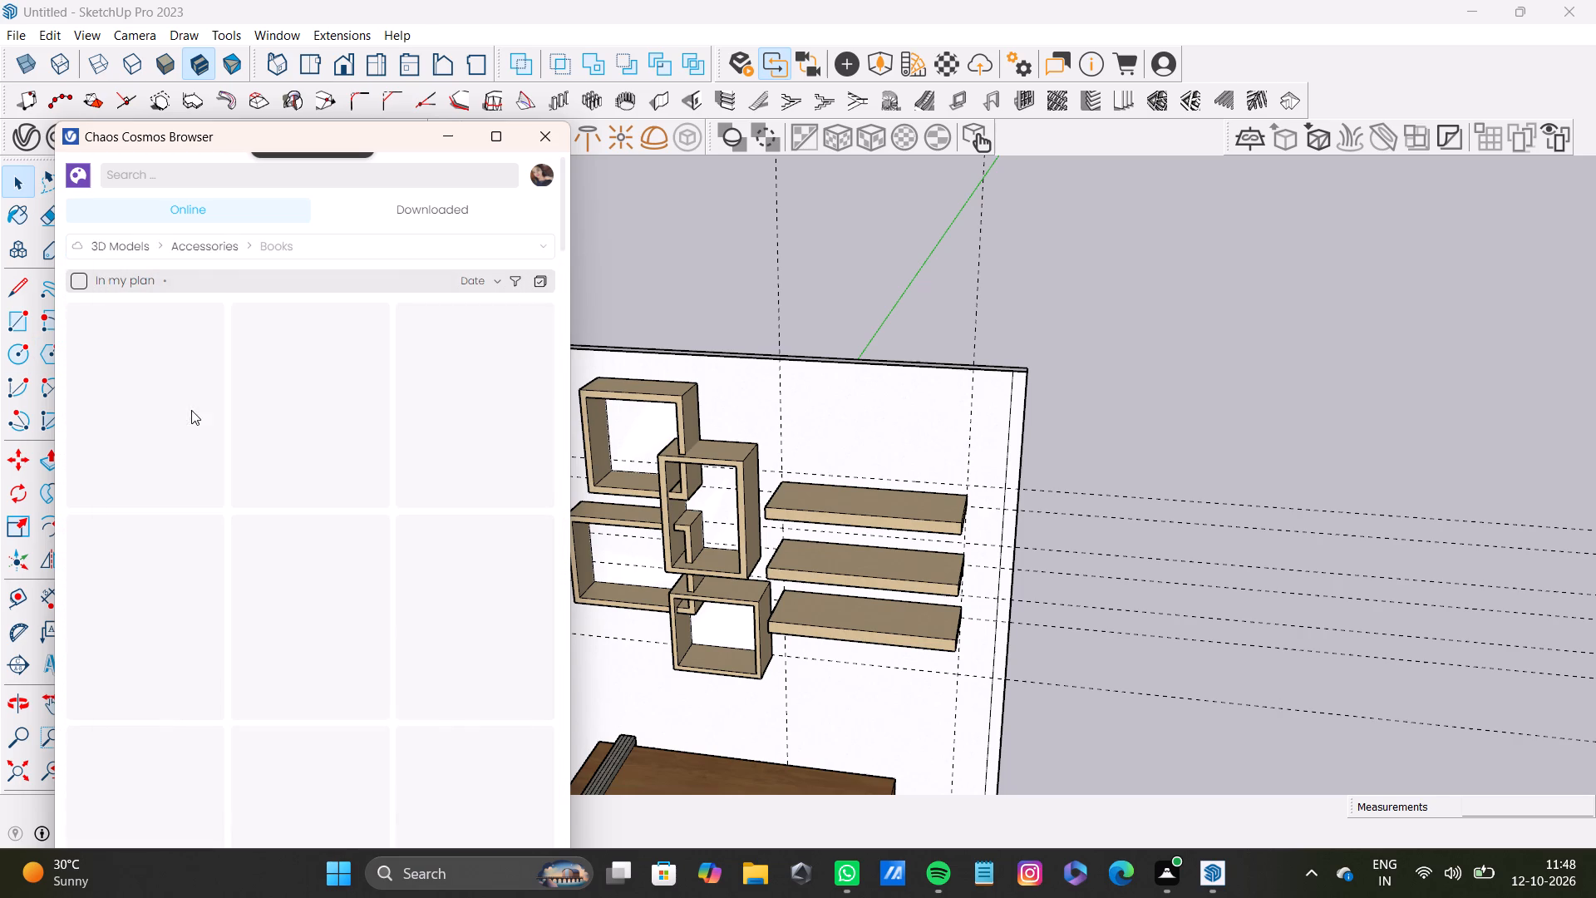
# Find the Books 284 012 model in the Books category and download it.
pyautogui.scroll(-5, 272, 463)
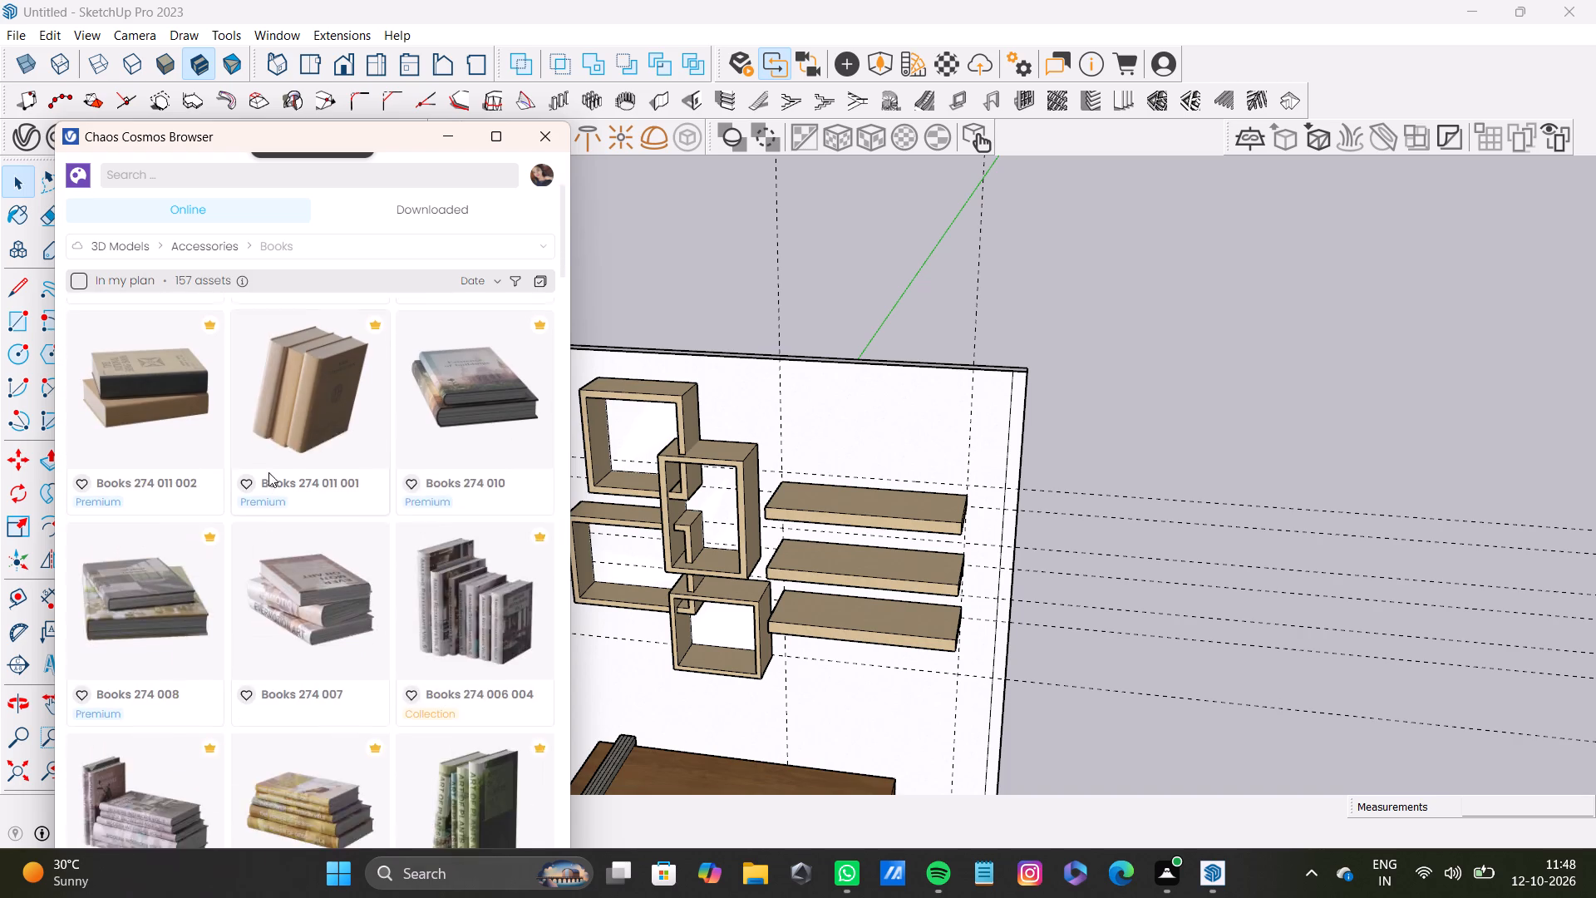
pyautogui.scroll(-20, 268, 472)
pyautogui.scroll(-8, 268, 472)
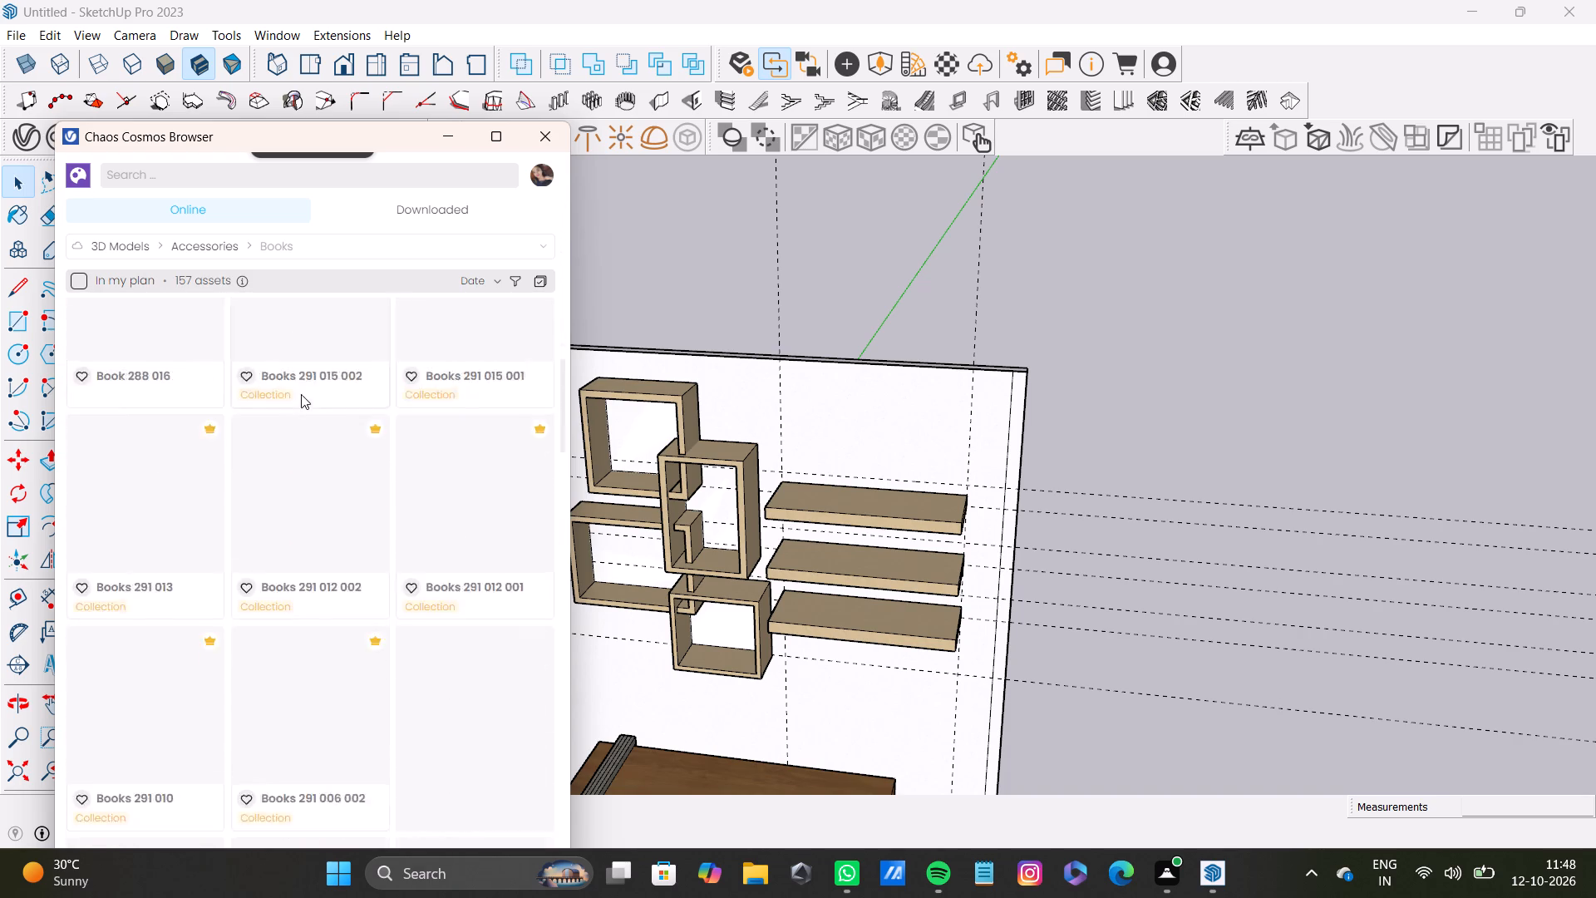
pyautogui.scroll(-2, 301, 394)
pyautogui.scroll(12, 337, 442)
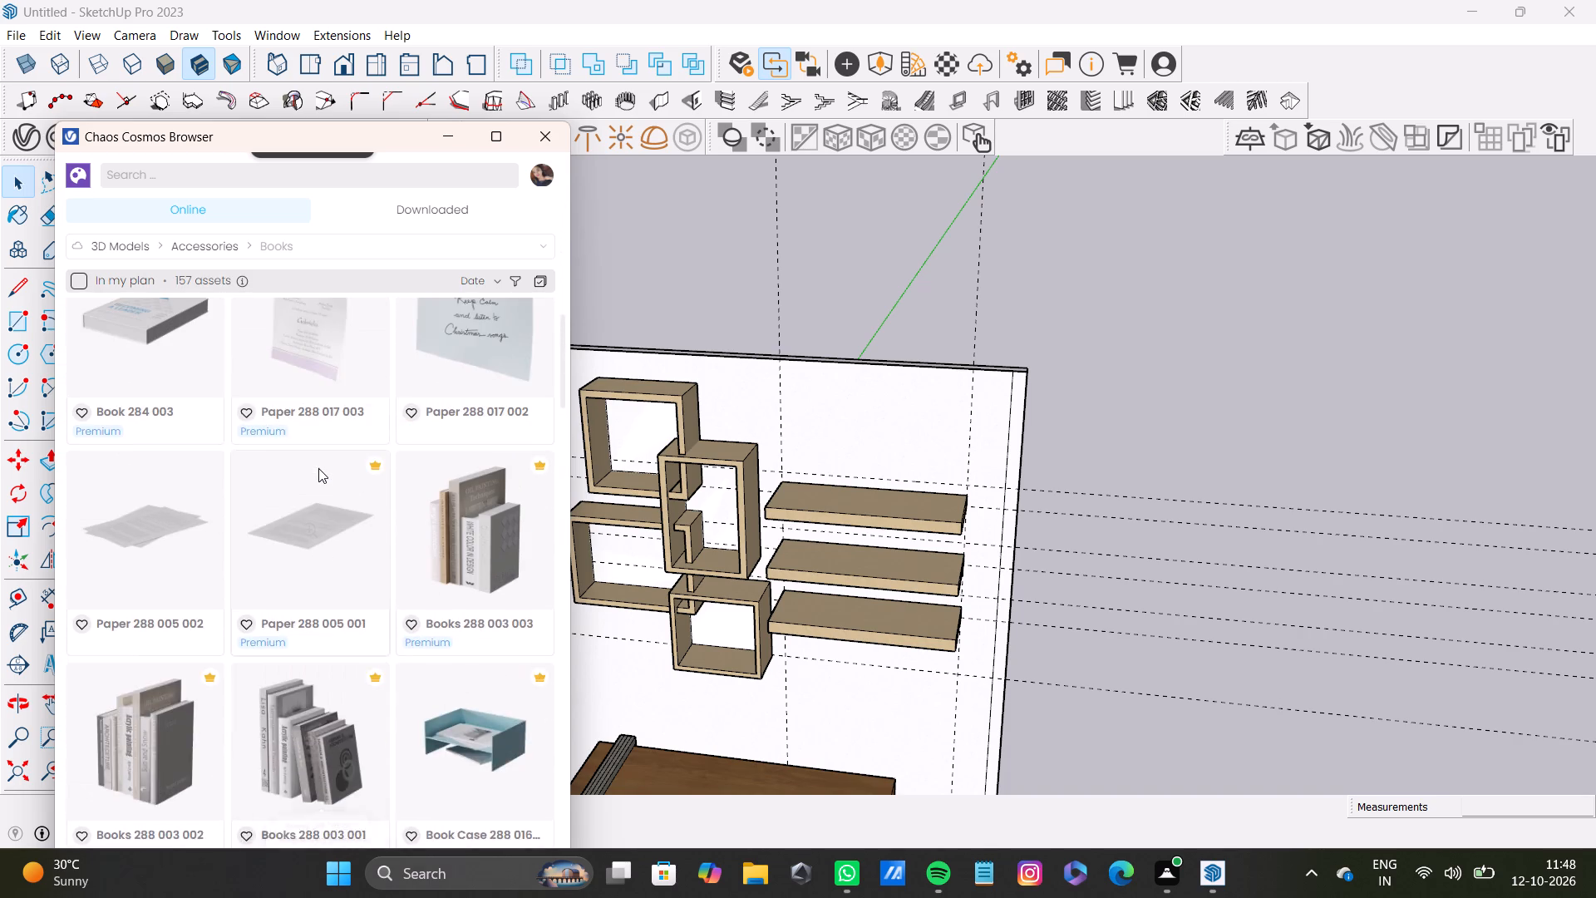
pyautogui.scroll(1, 318, 468)
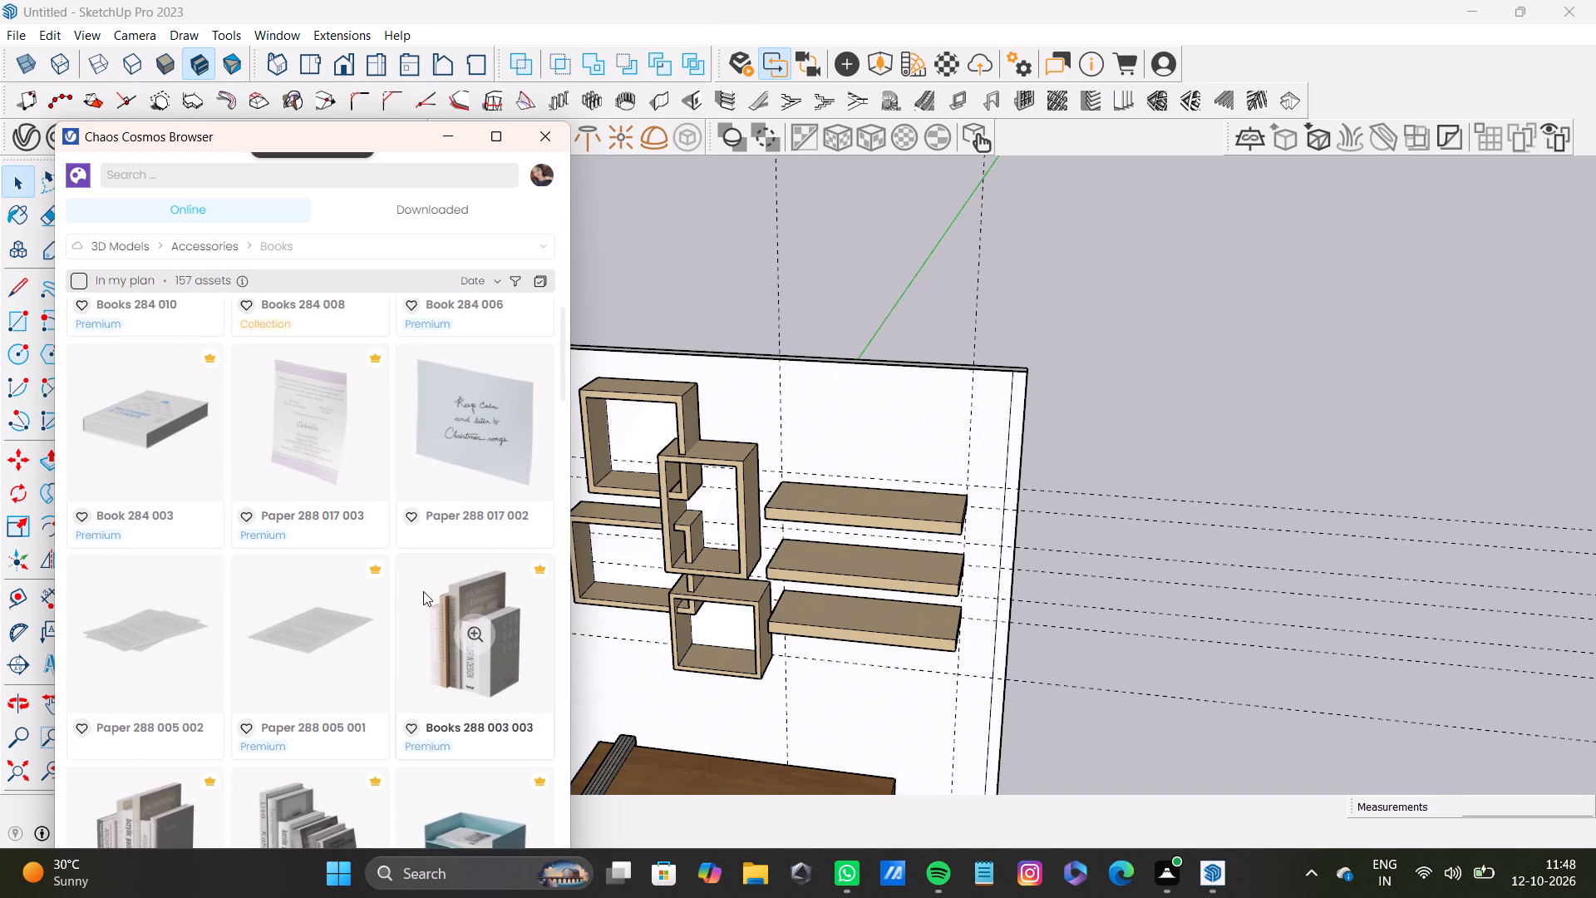
pyautogui.scroll(7, 423, 591)
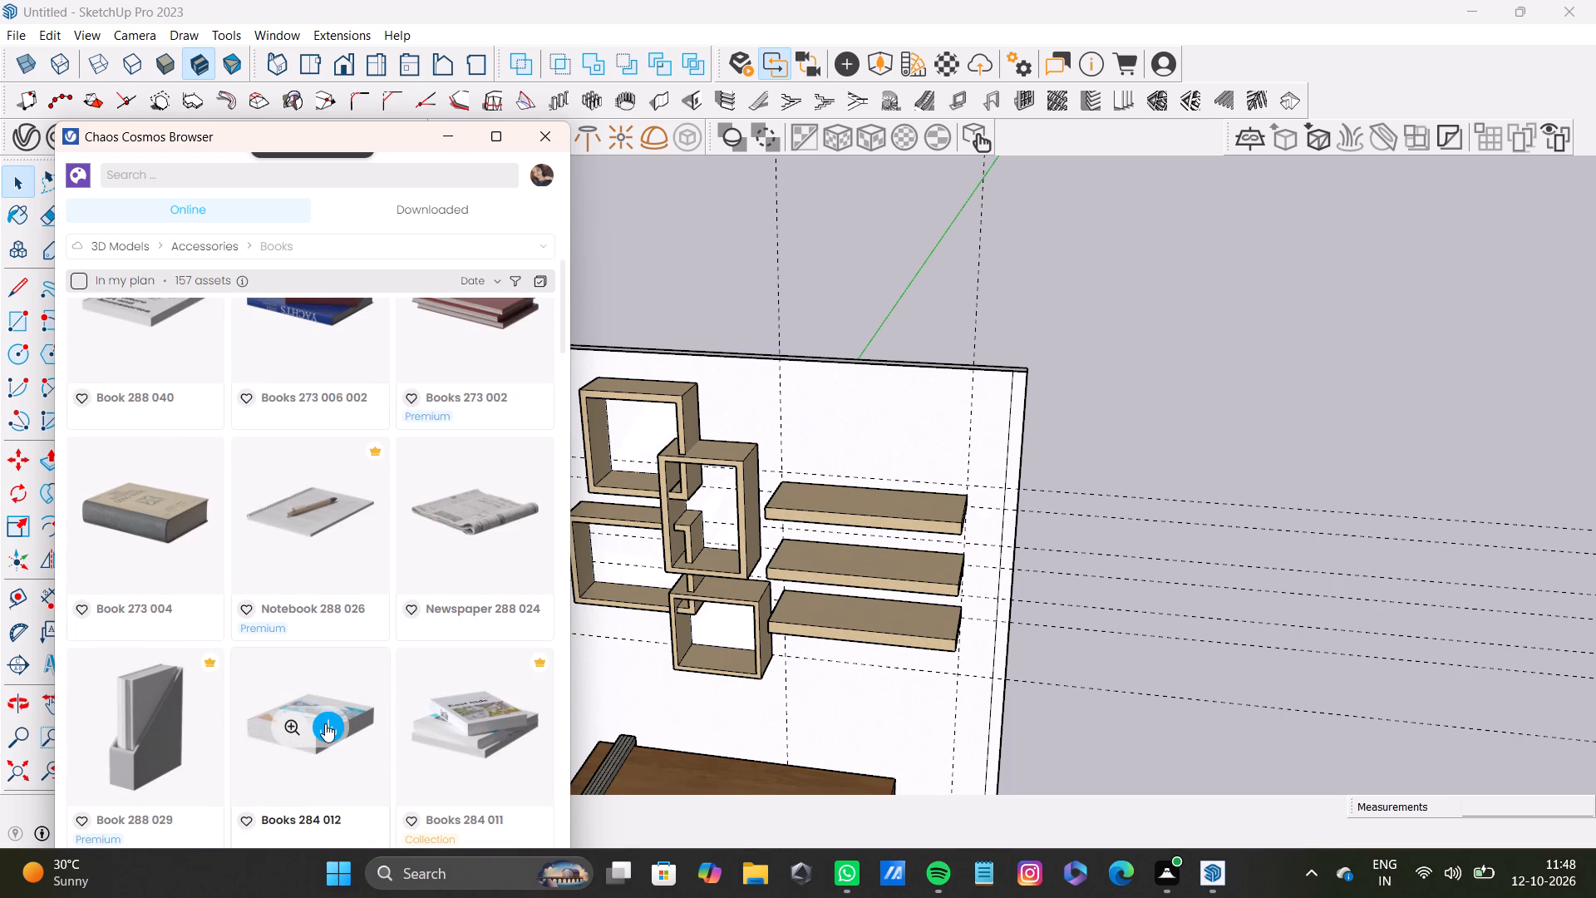
pyautogui.click(325, 723)
# Look through the Books category for further book models suited to the shelves and box frames.
pyautogui.scroll(-8, 402, 677)
pyautogui.keyDown('shift'); pyautogui.middleClick(428, 689); pyautogui.keyUp('shift')
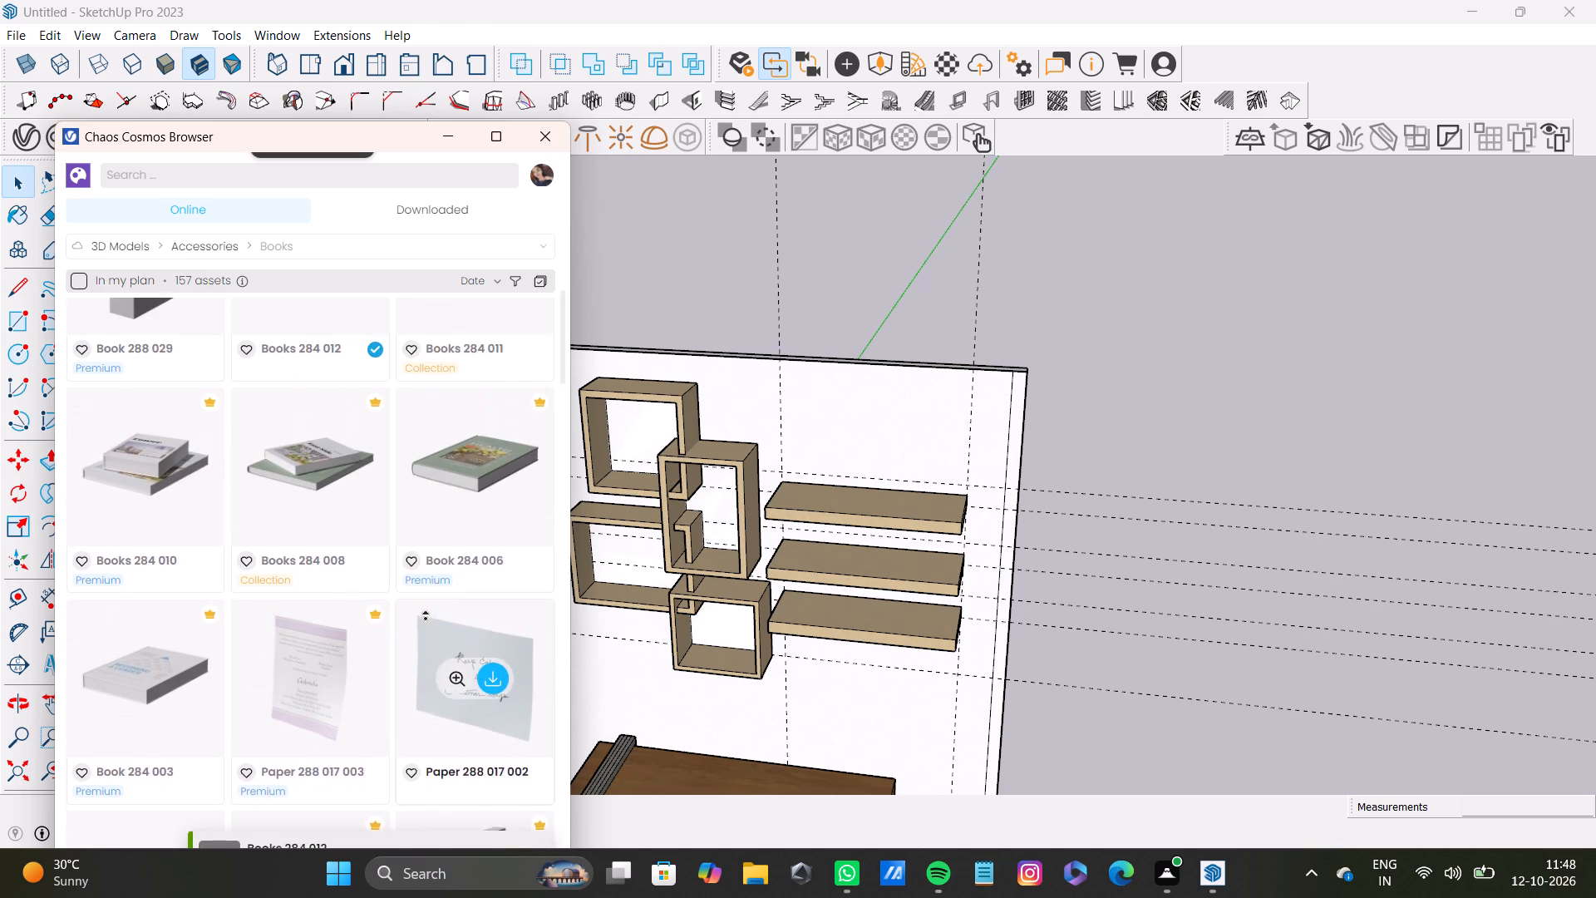
pyautogui.scroll(15, 426, 619)
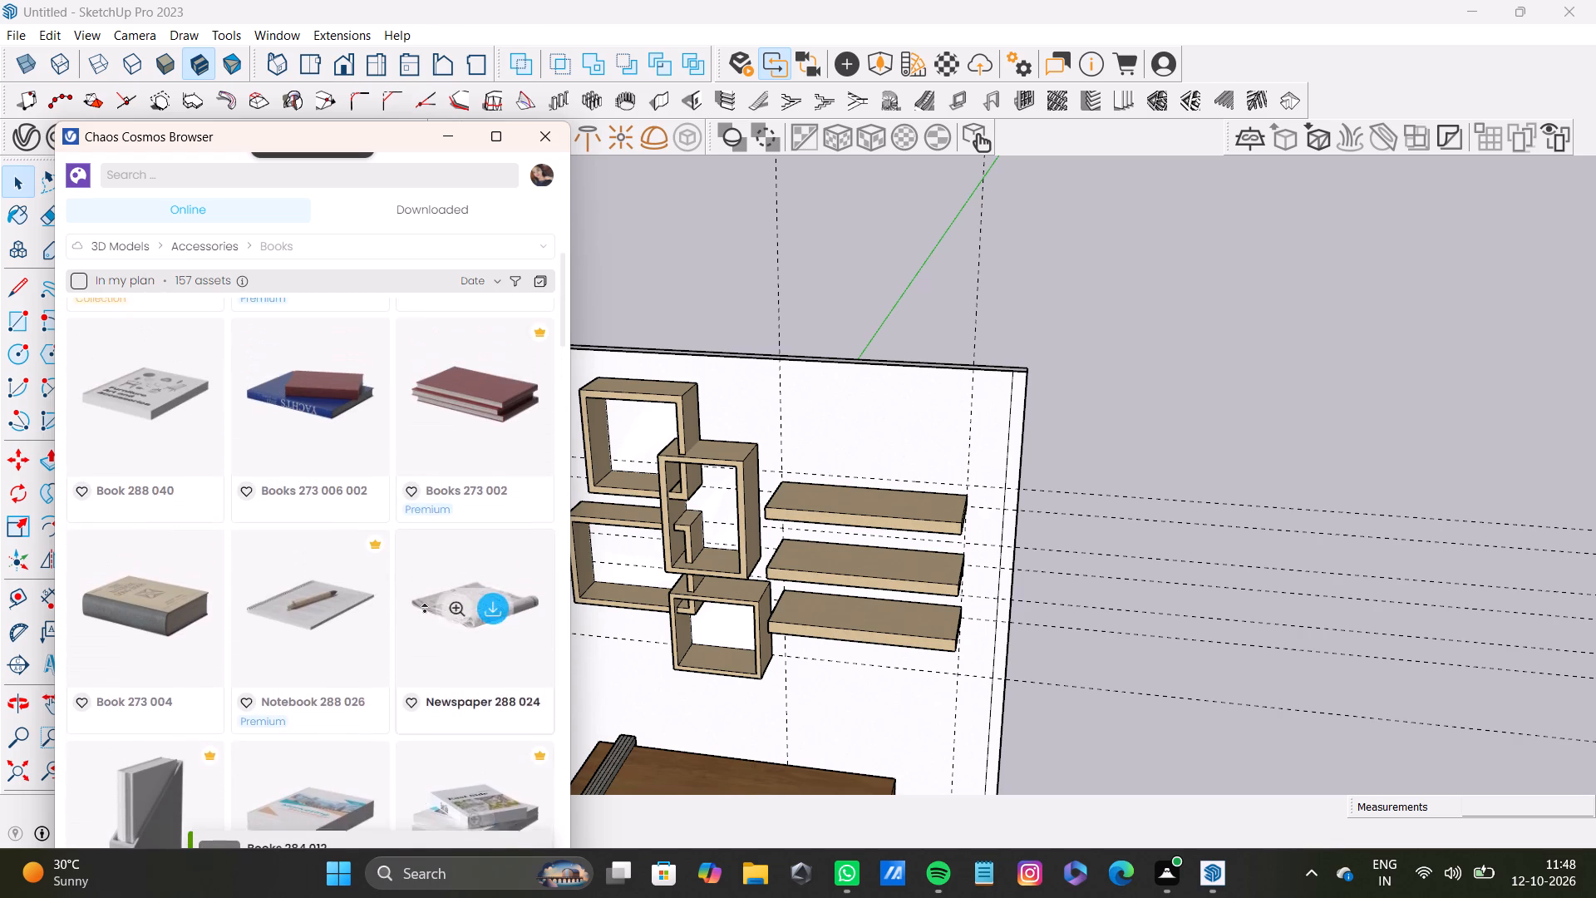
pyautogui.scroll(4, 425, 611)
pyautogui.scroll(-9, 449, 575)
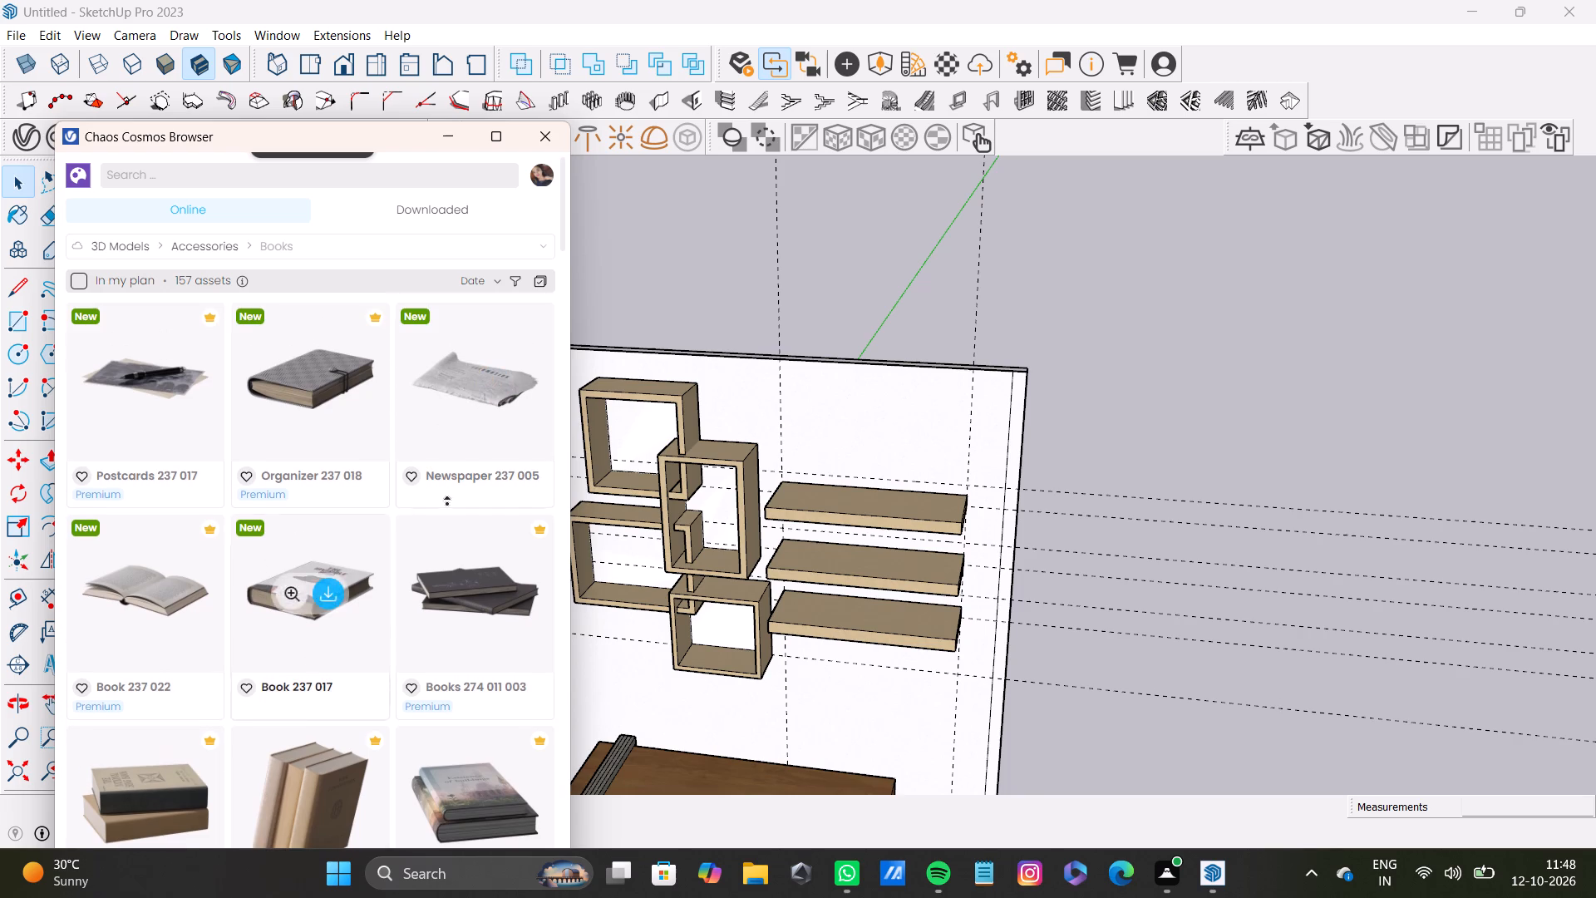
pyautogui.scroll(-6, 374, 575)
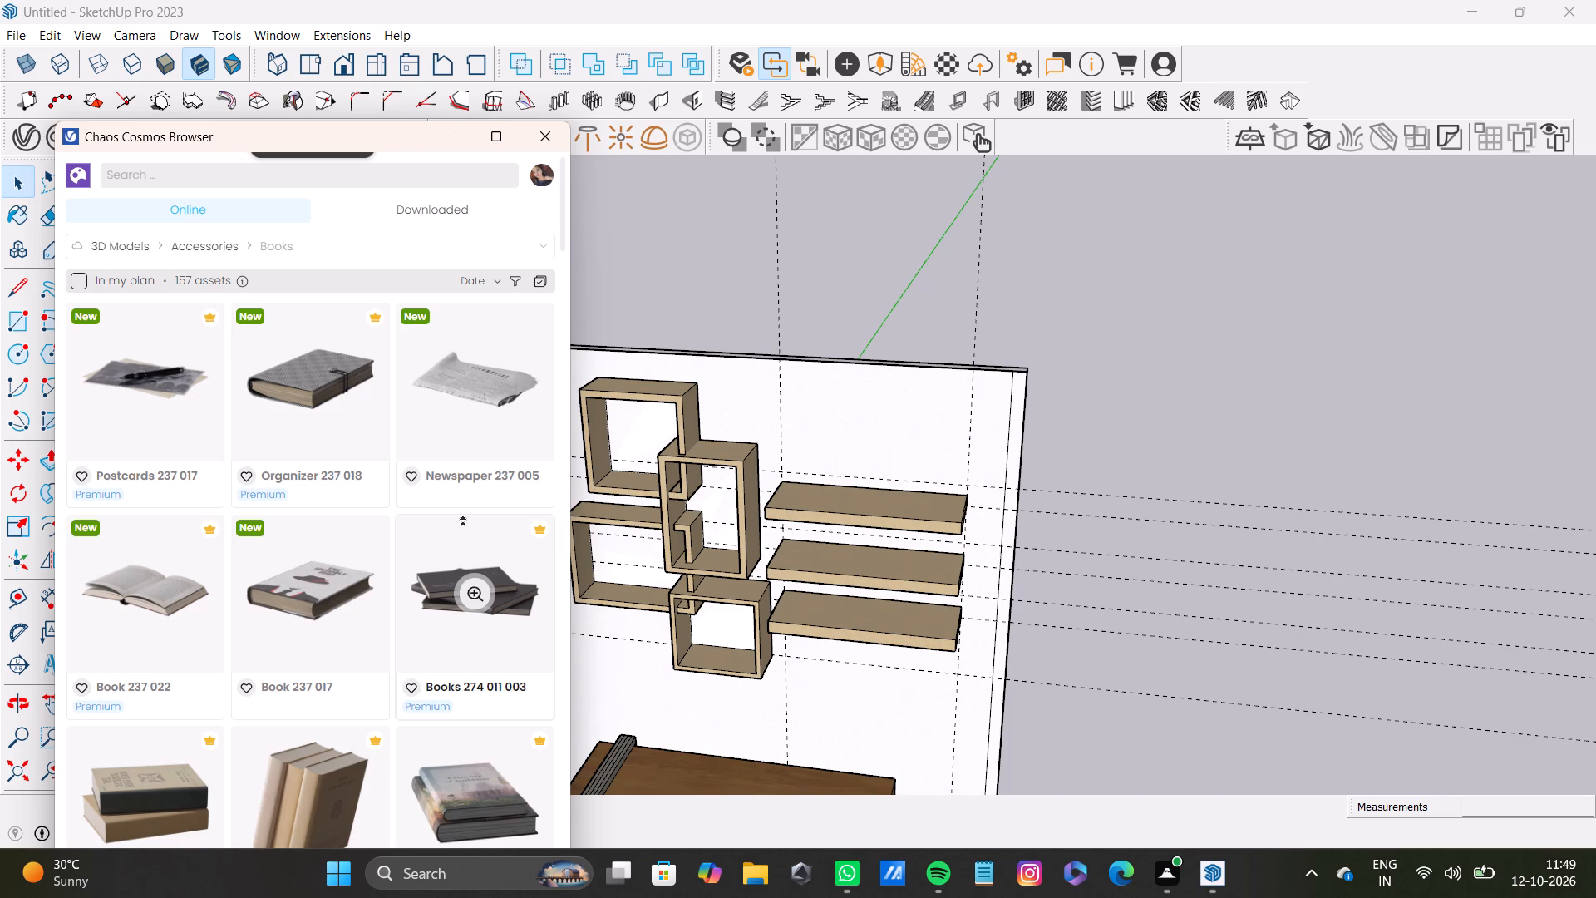
pyautogui.scroll(-2, 298, 596)
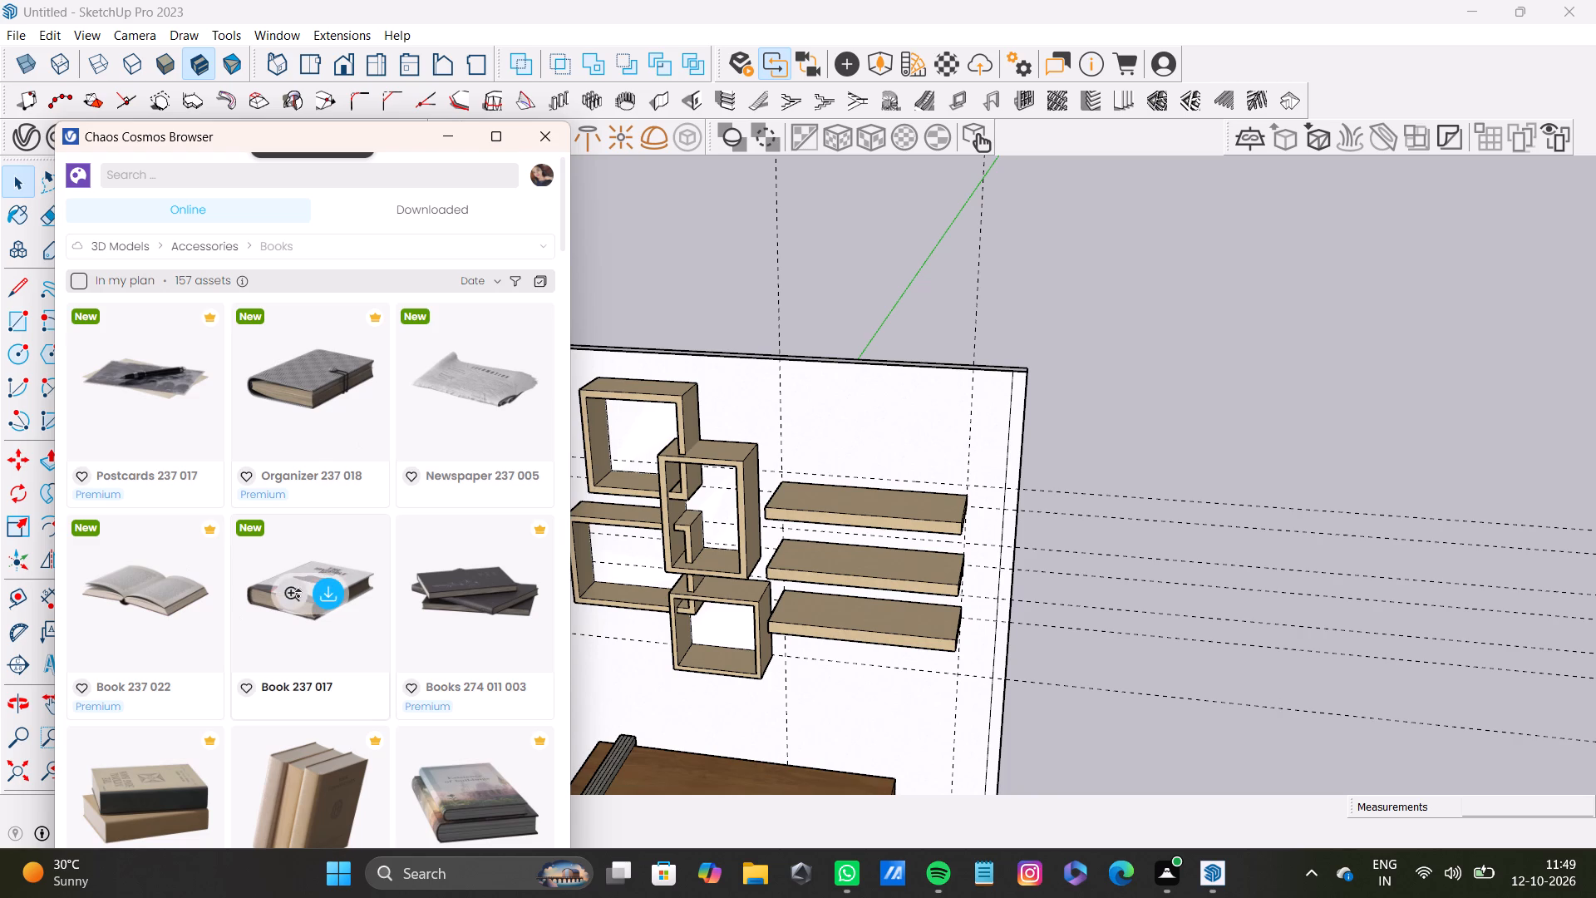
pyautogui.scroll(-4, 298, 596)
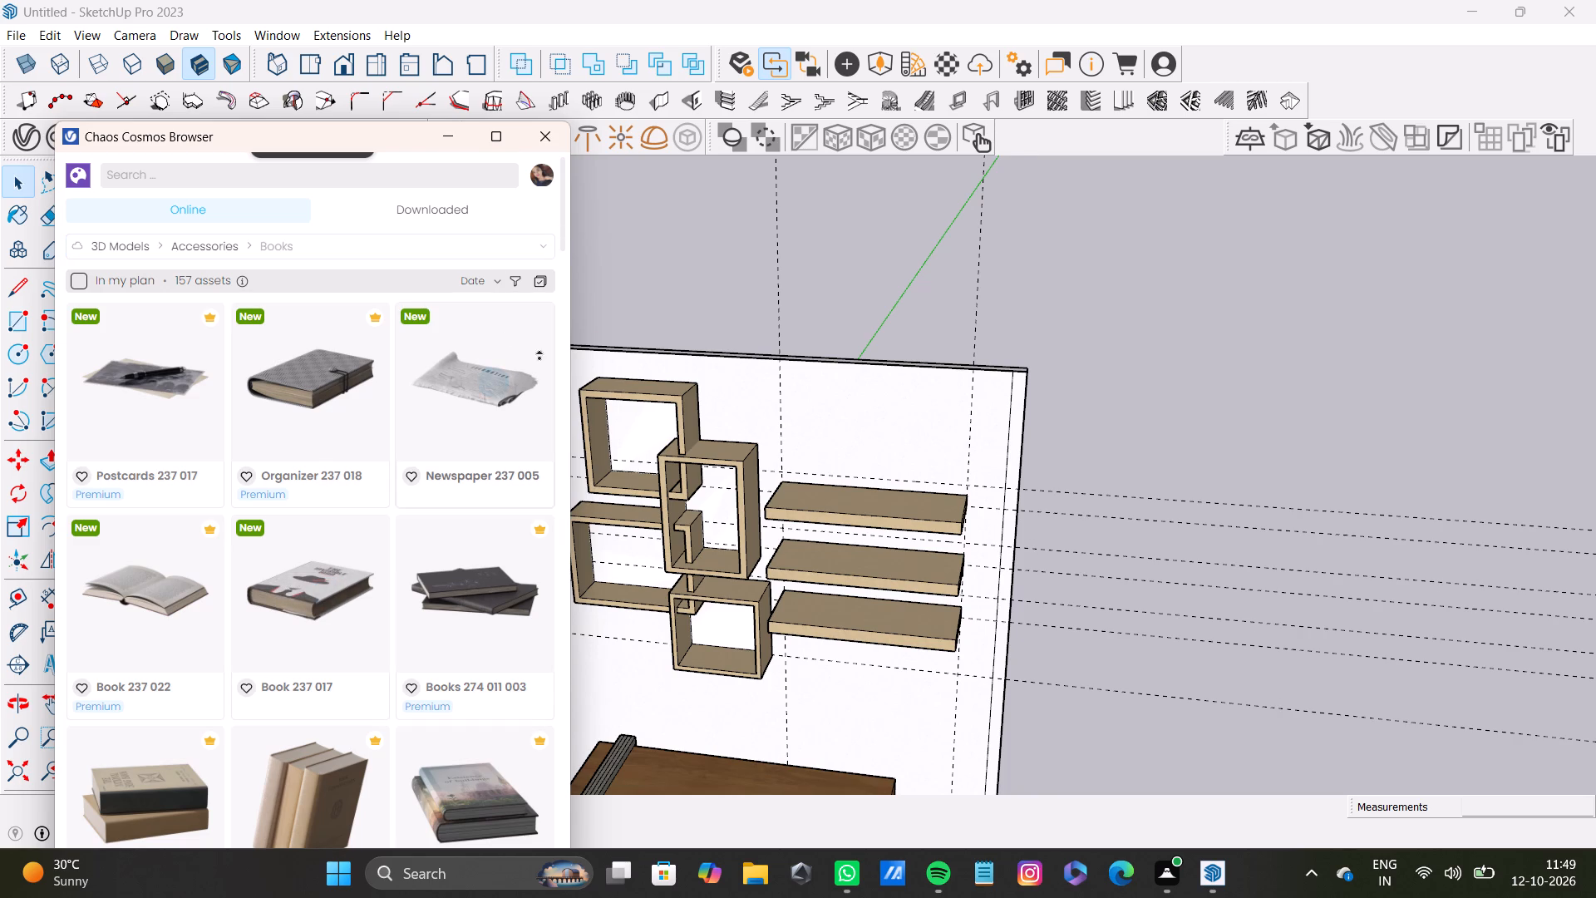
pyautogui.scroll(-9, 587, 320)
pyautogui.scroll(-16, 400, 479)
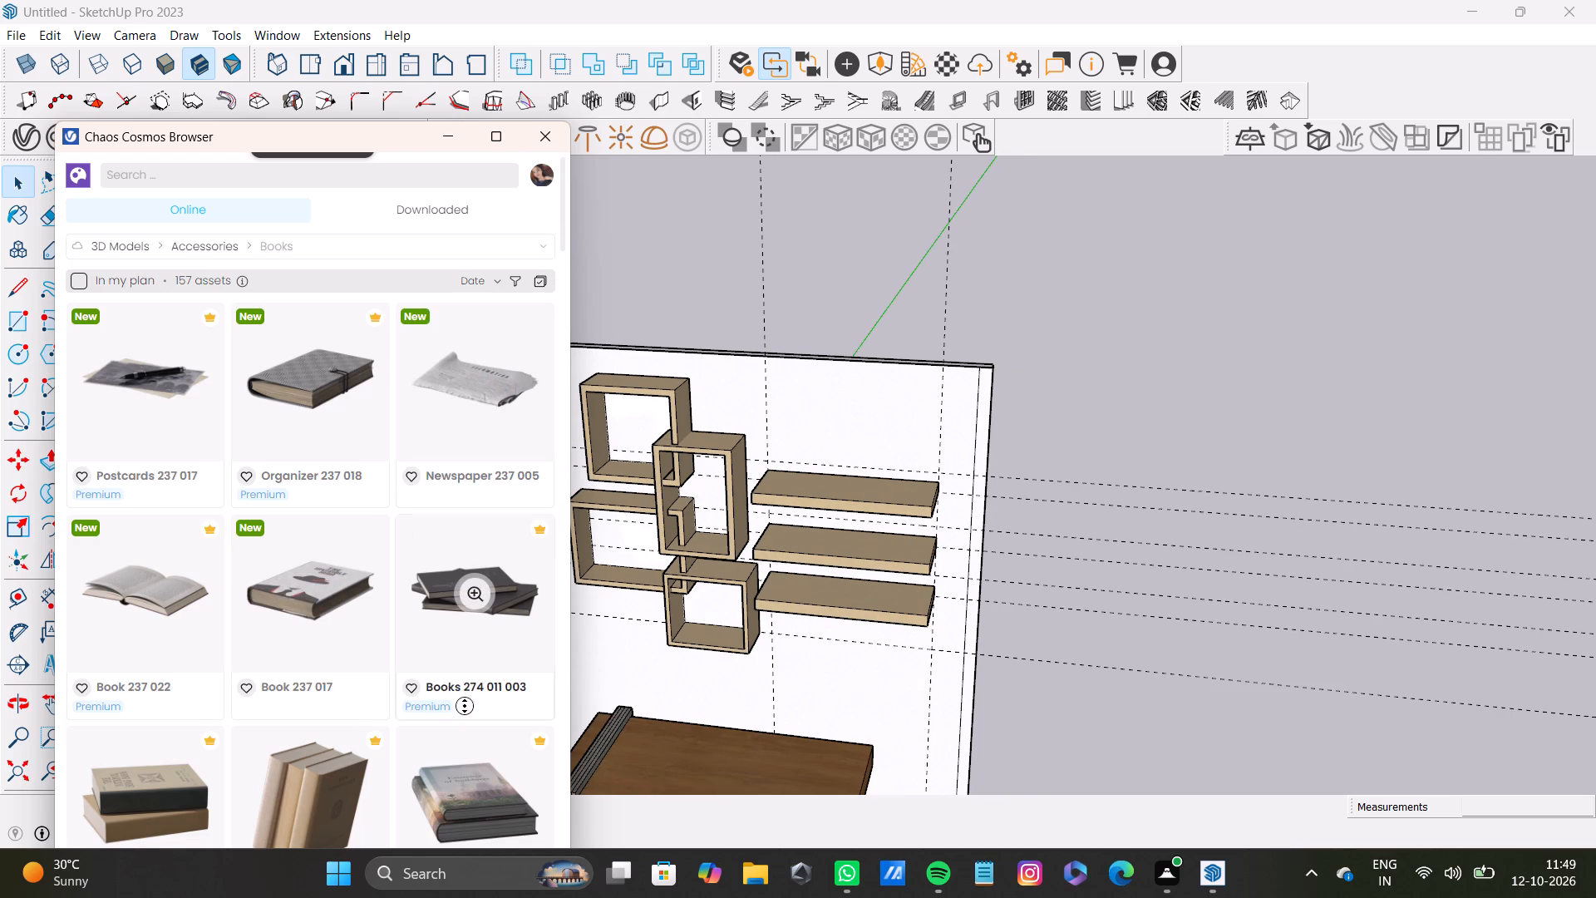
pyautogui.moveTo(491, 775); pyautogui.dragTo(453, 580, button='middle')
pyautogui.moveTo(567, 229); pyautogui.dragTo(558, 247)
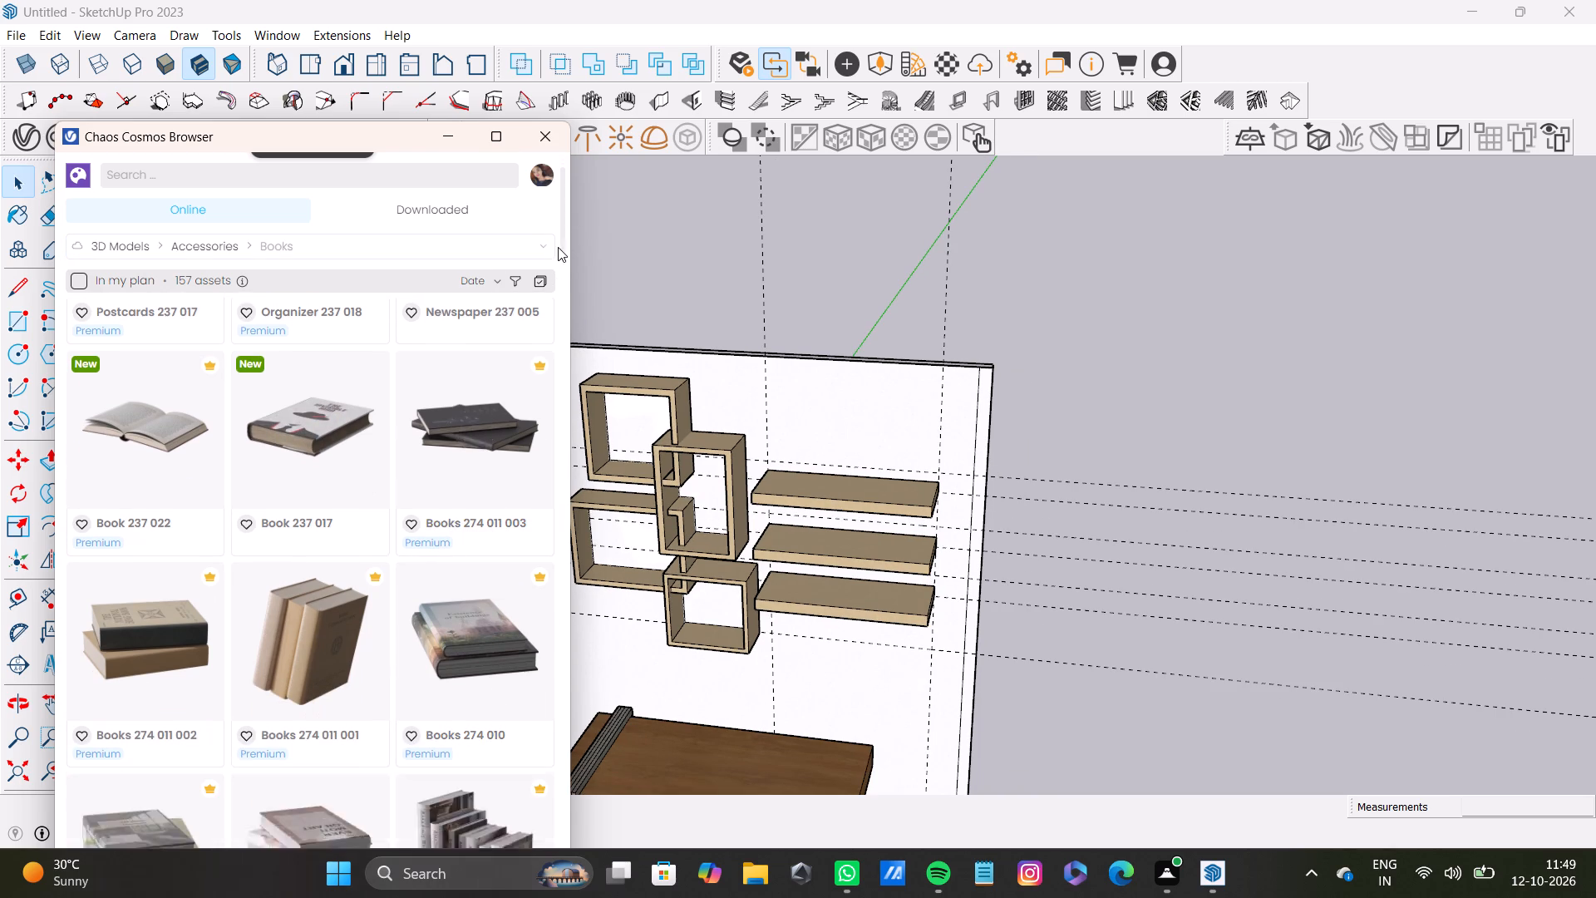
pyautogui.moveTo(558, 247); pyautogui.dragTo(564, 305)
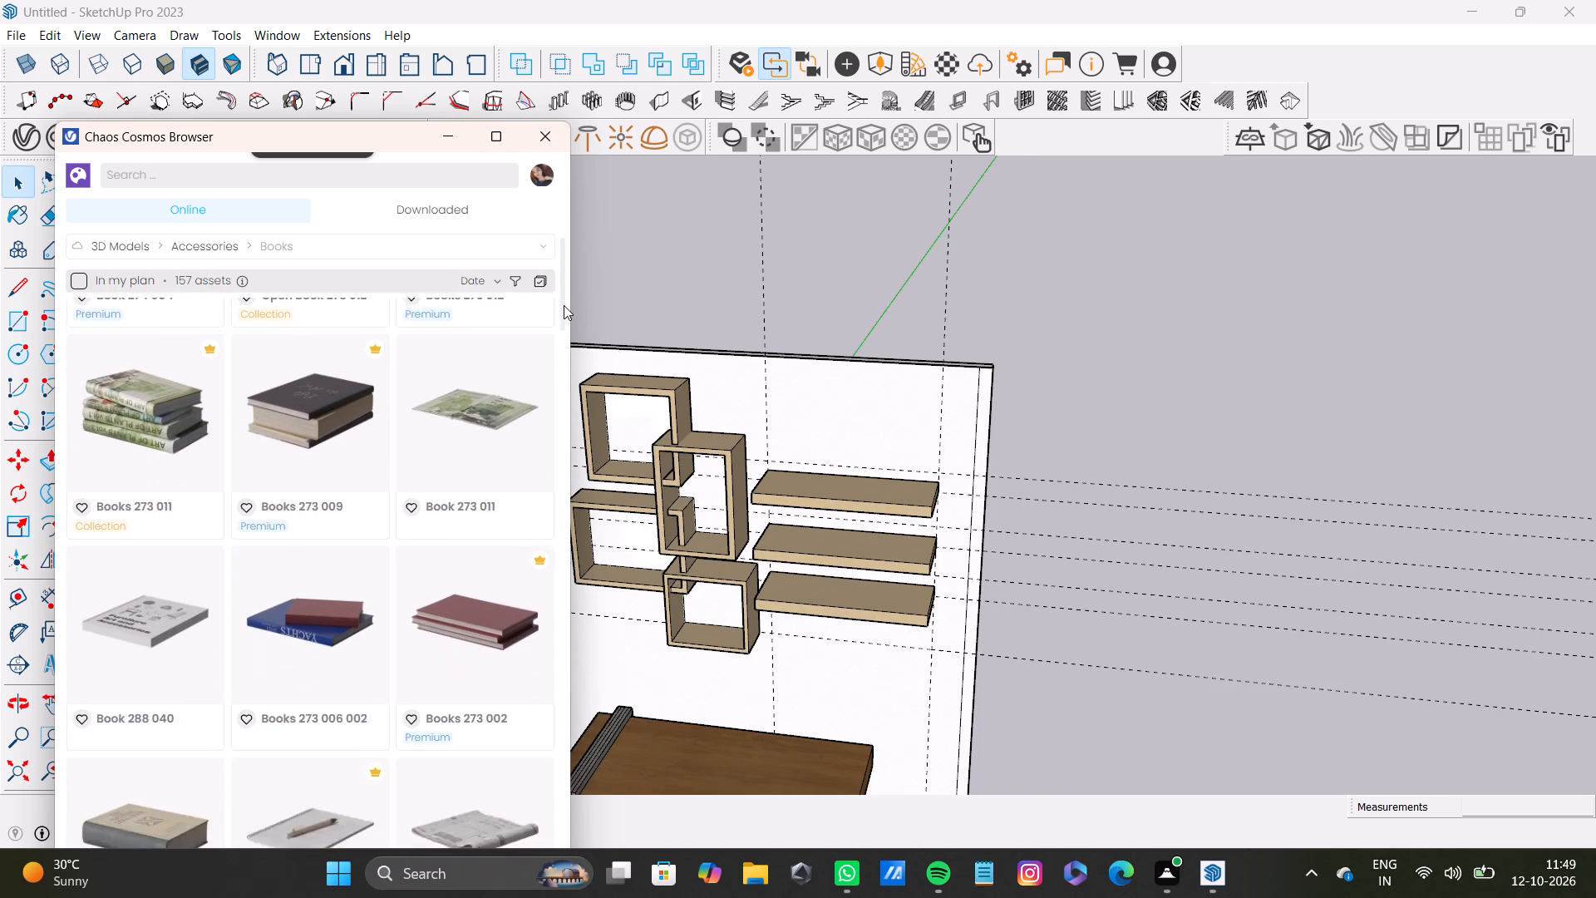
pyautogui.moveTo(564, 305); pyautogui.dragTo(562, 341)
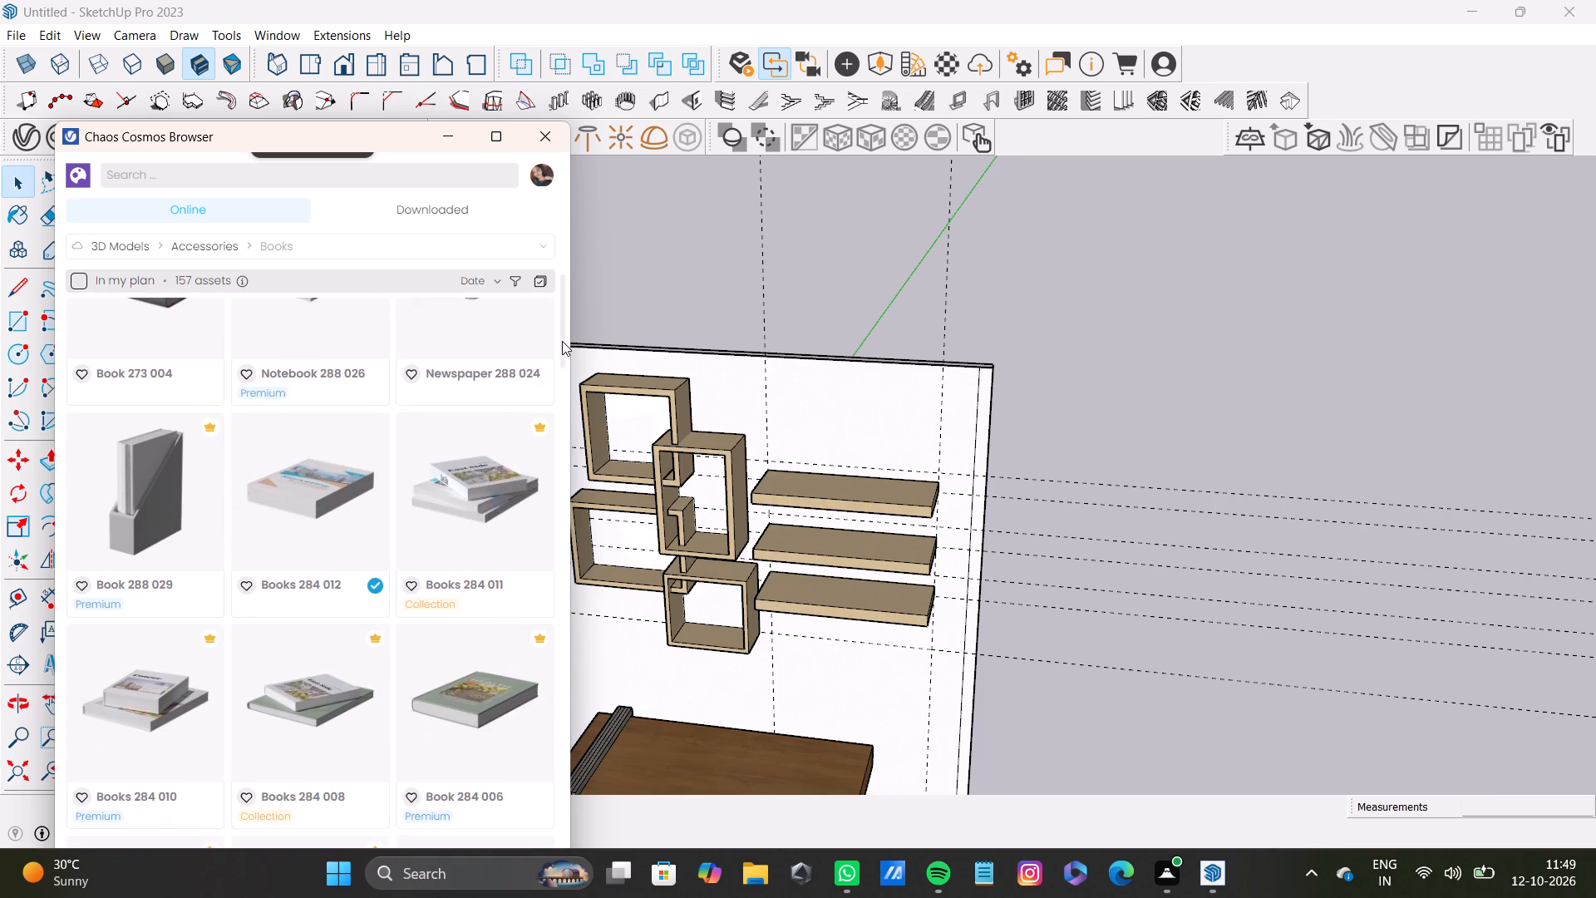
pyautogui.moveTo(562, 341); pyautogui.dragTo(562, 345)
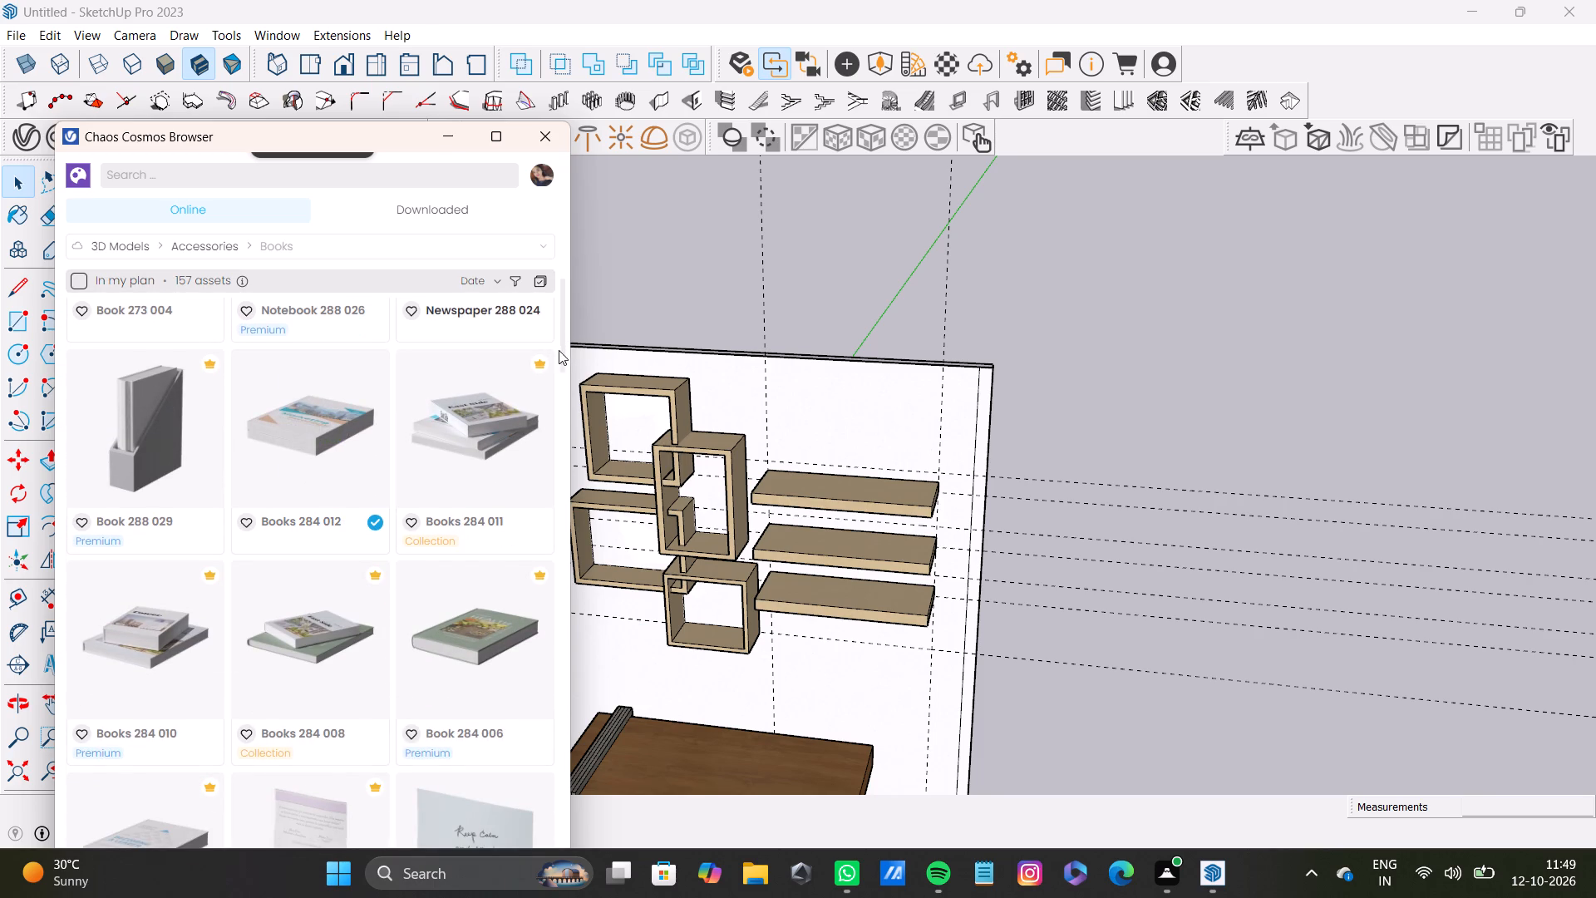
pyautogui.moveTo(561, 363); pyautogui.dragTo(564, 389)
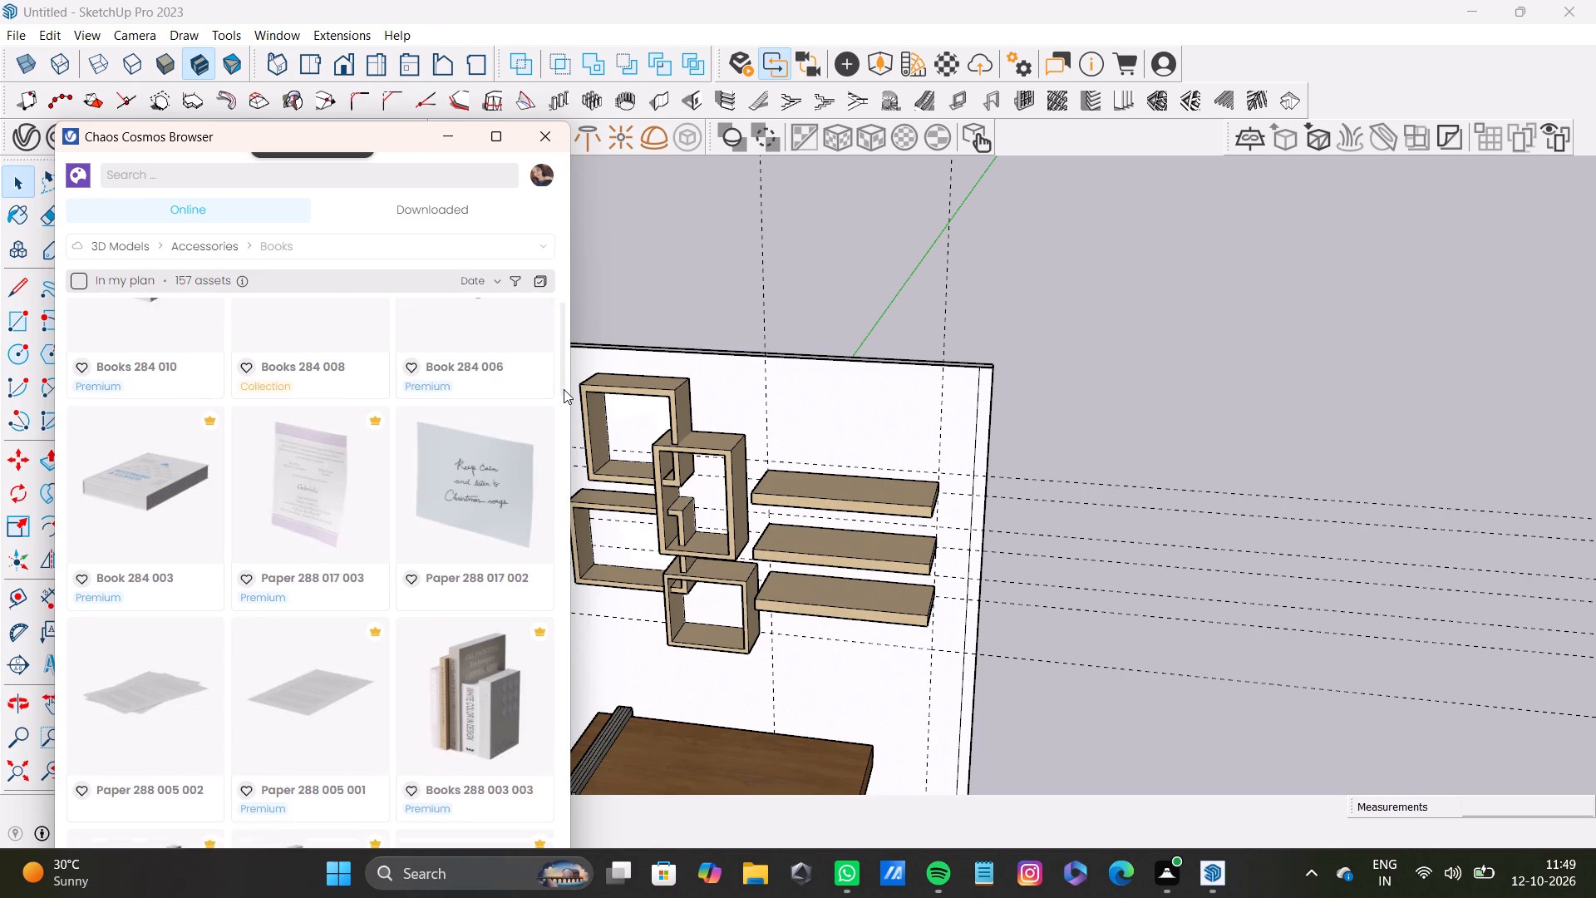
pyautogui.moveTo(564, 389); pyautogui.dragTo(564, 411)
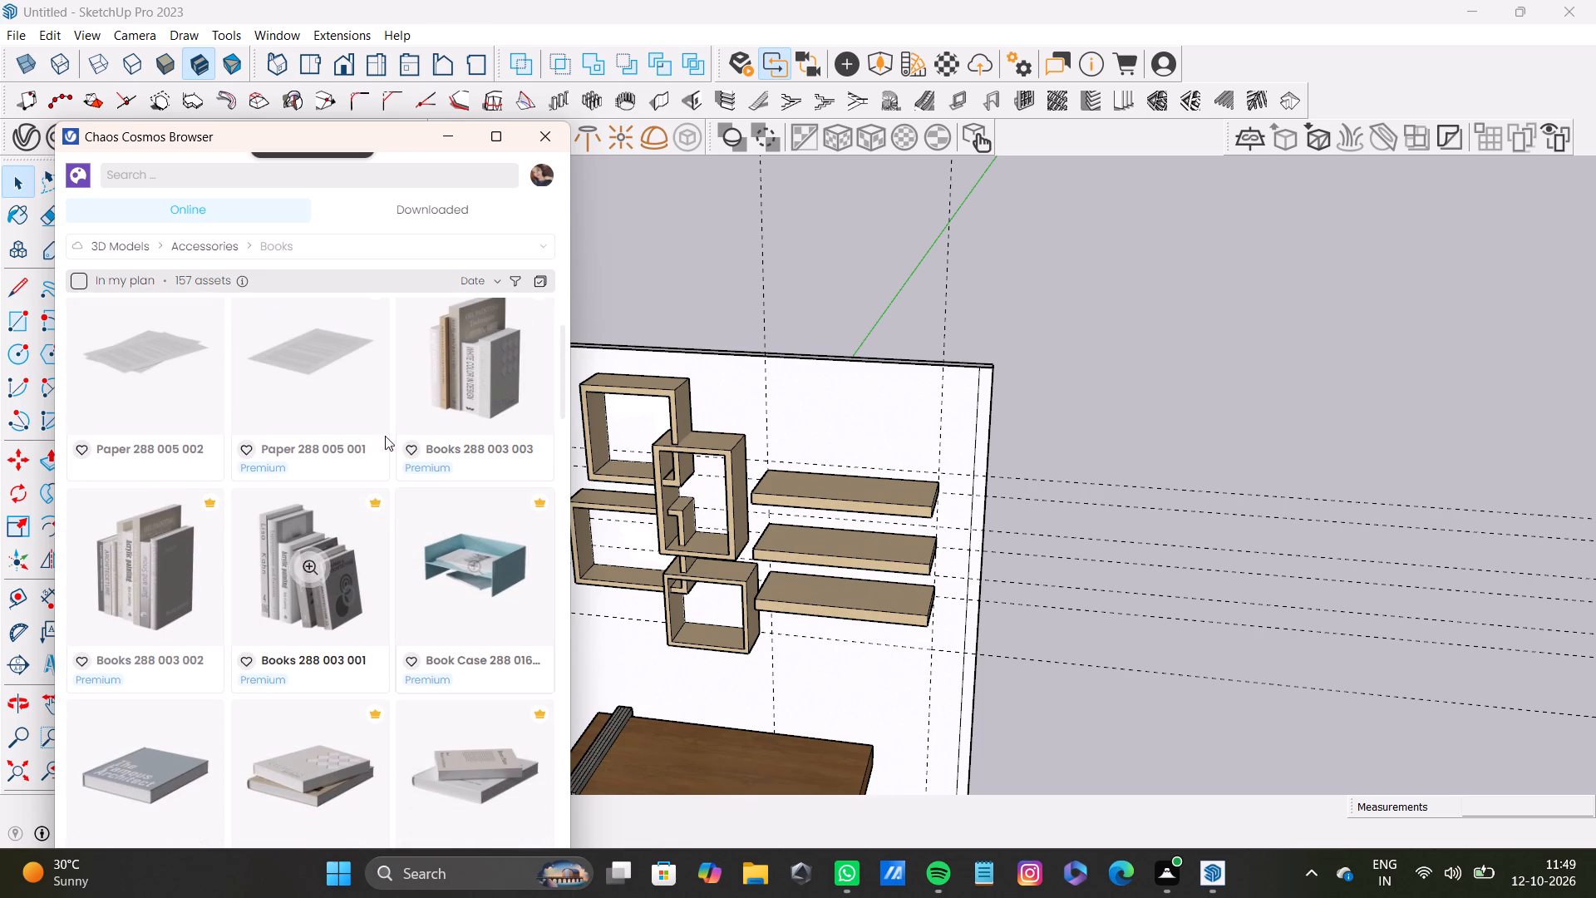
pyautogui.scroll(-6, 414, 428)
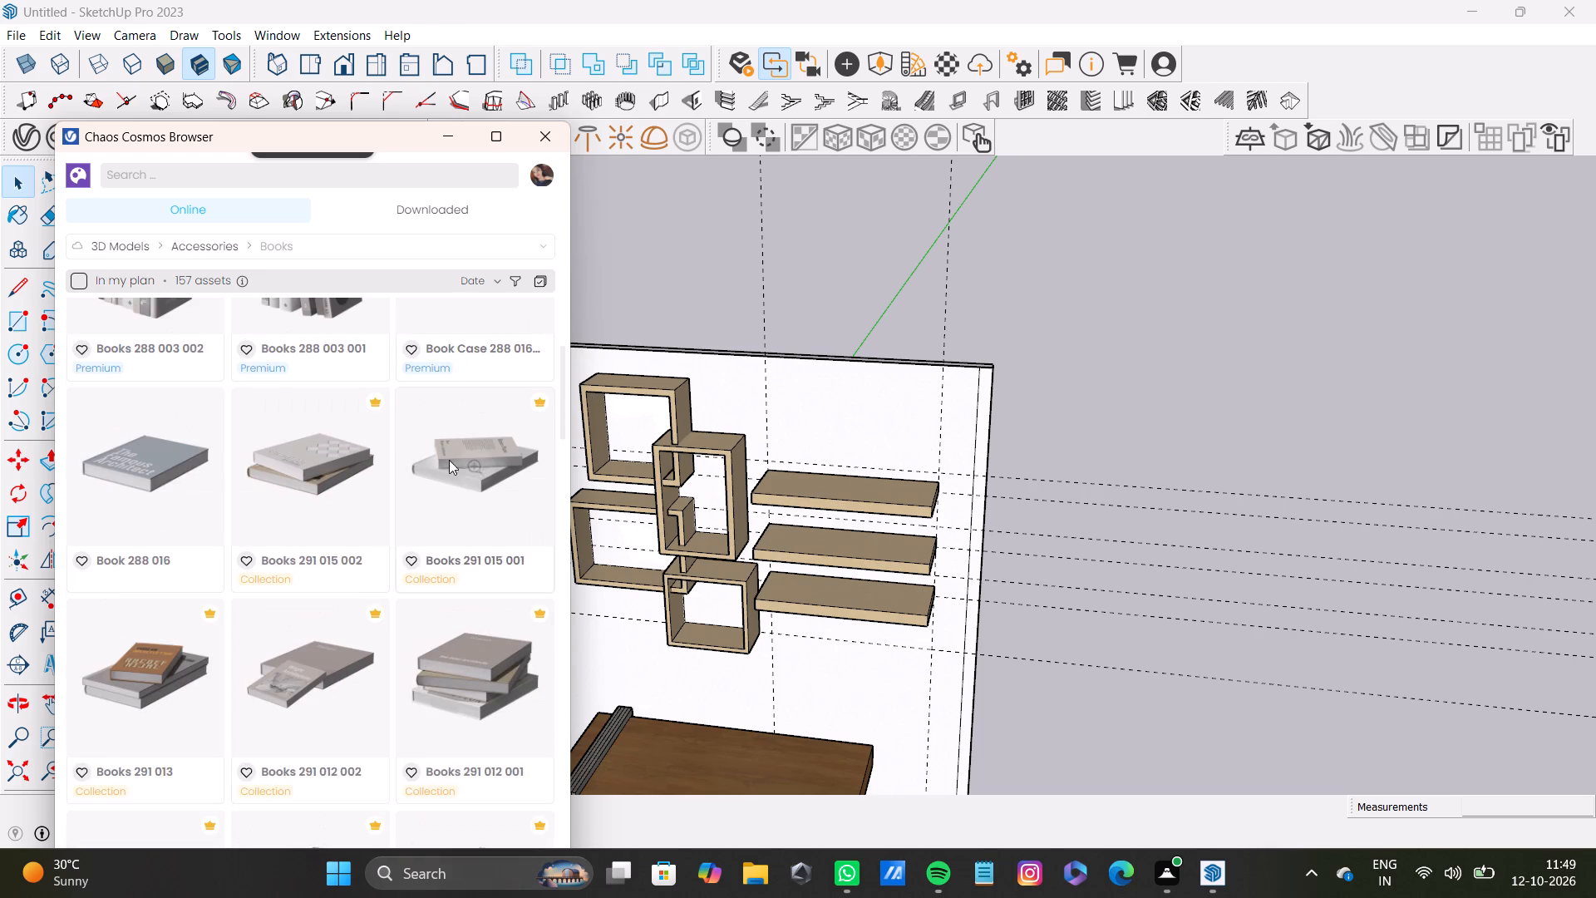
pyautogui.scroll(-12, 378, 496)
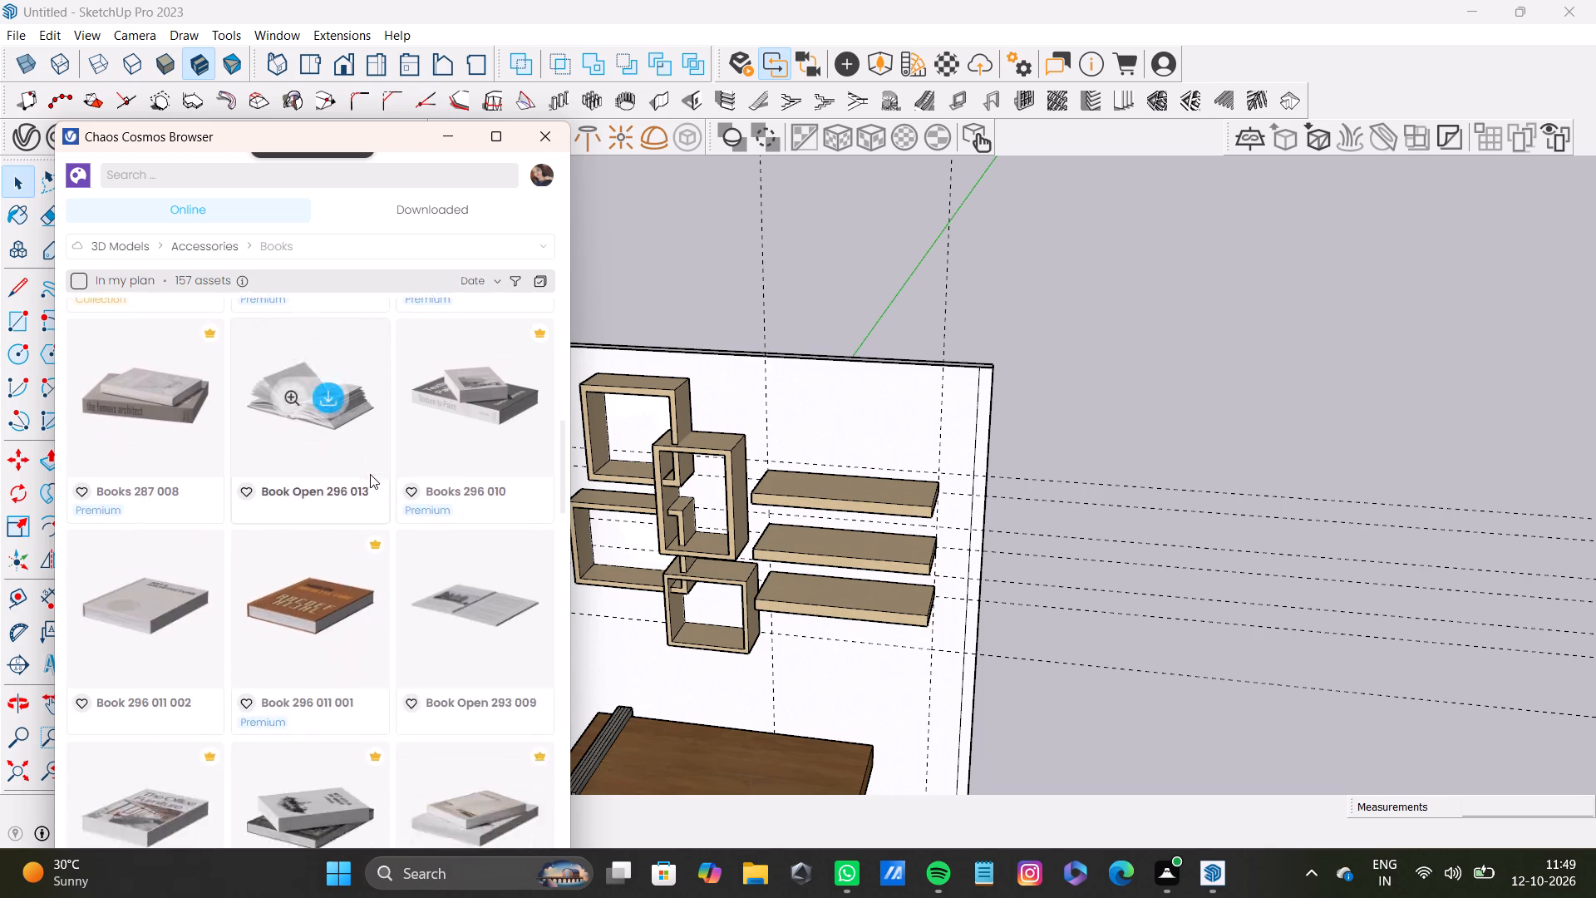
pyautogui.scroll(-6, 370, 474)
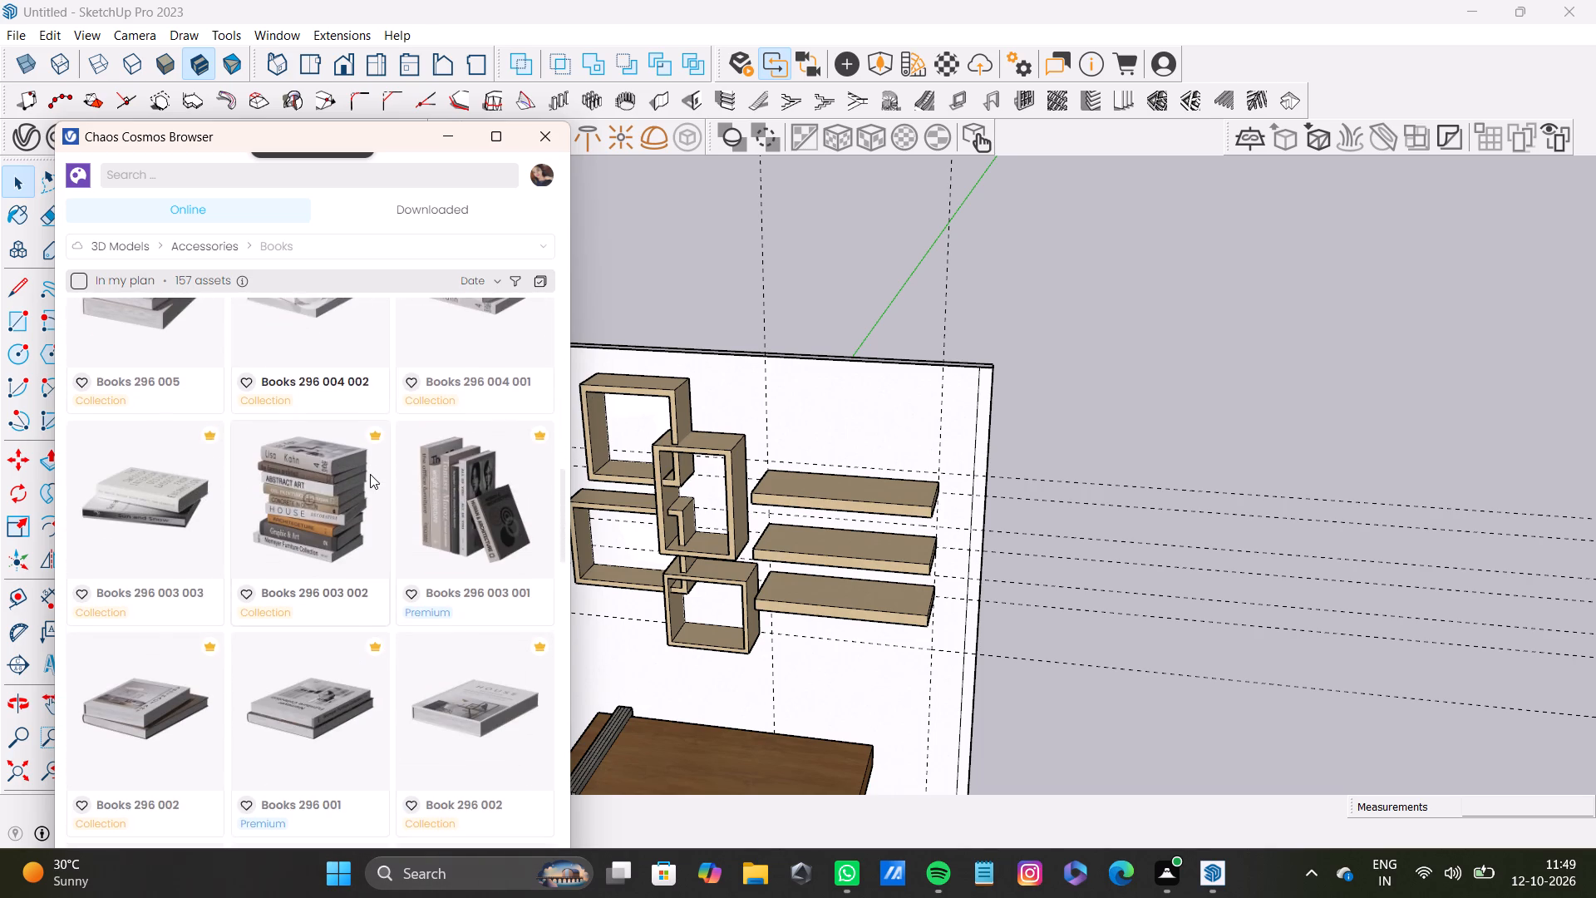
pyautogui.scroll(-6, 370, 474)
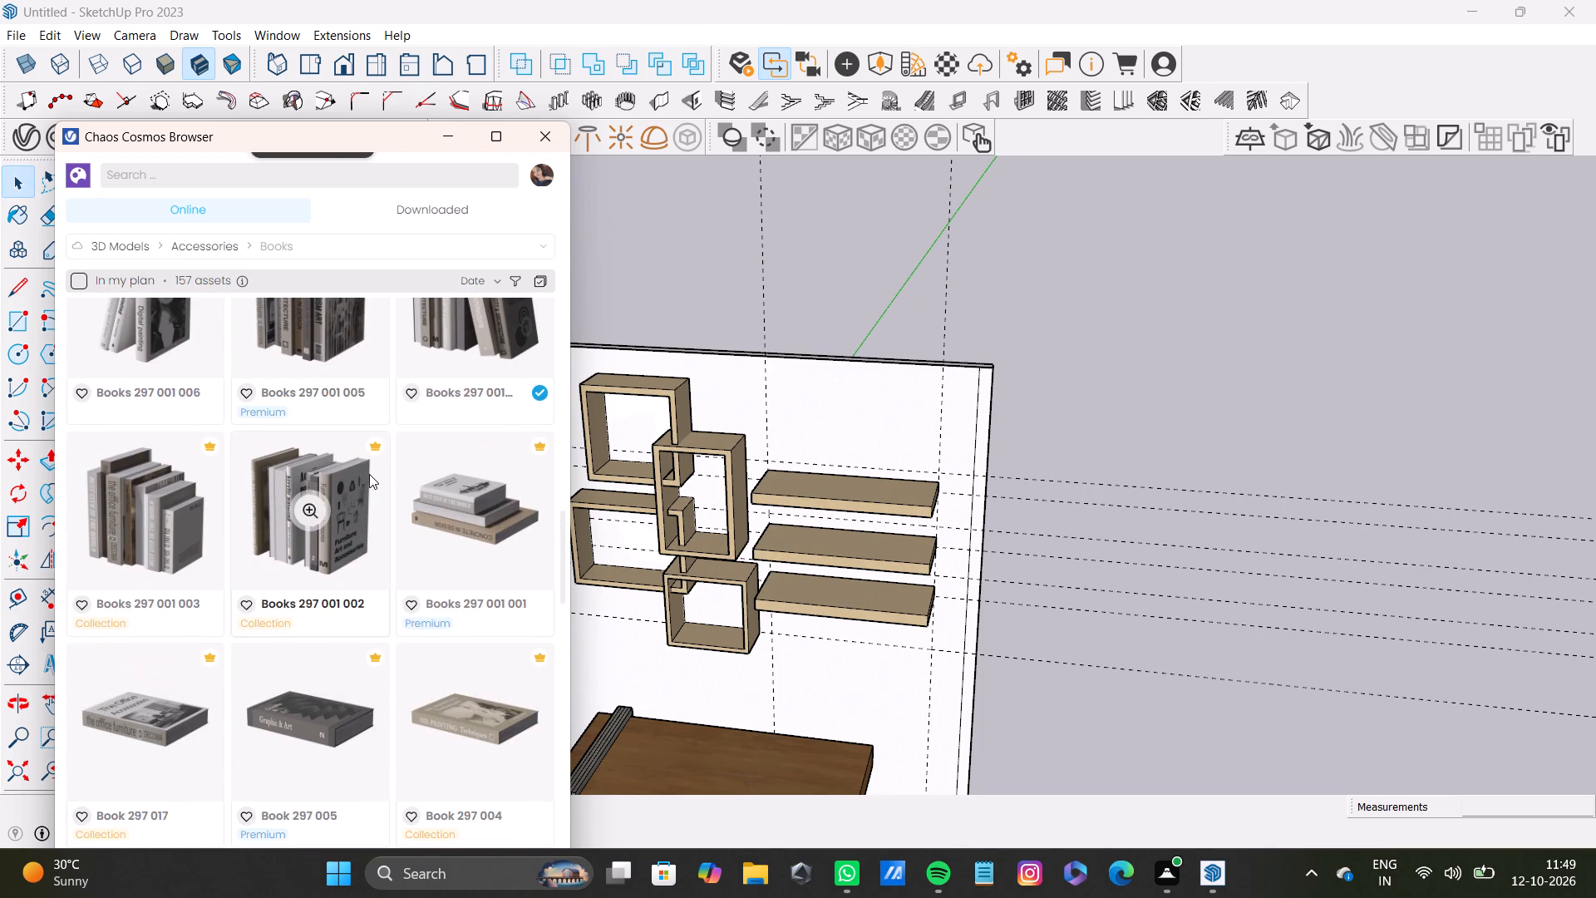
pyautogui.scroll(-2, 369, 474)
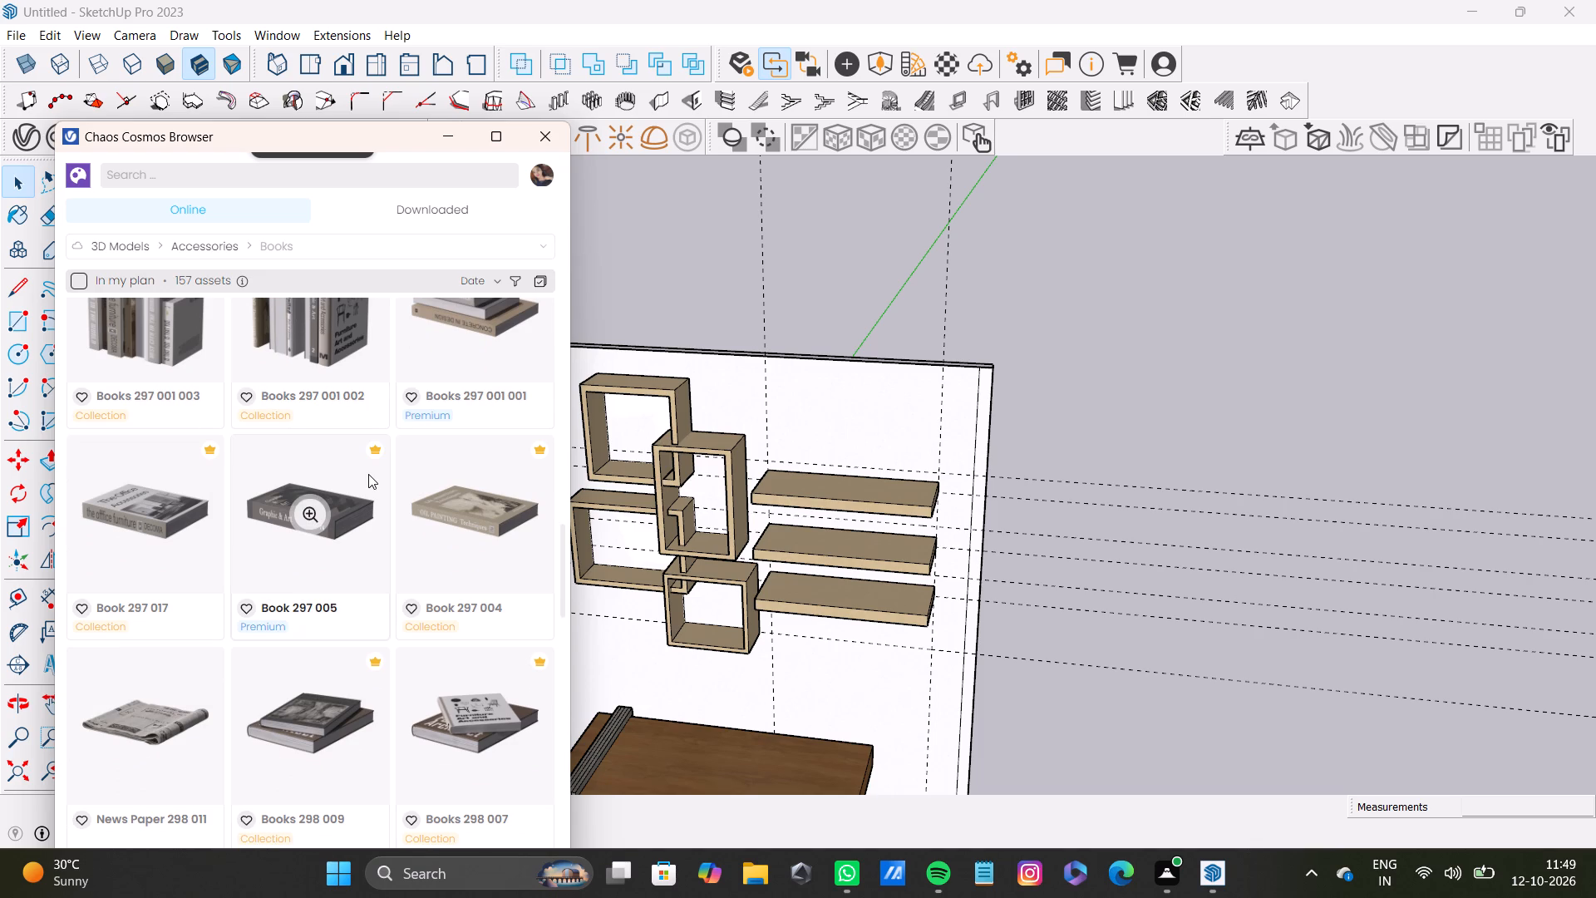
pyautogui.scroll(-6, 368, 474)
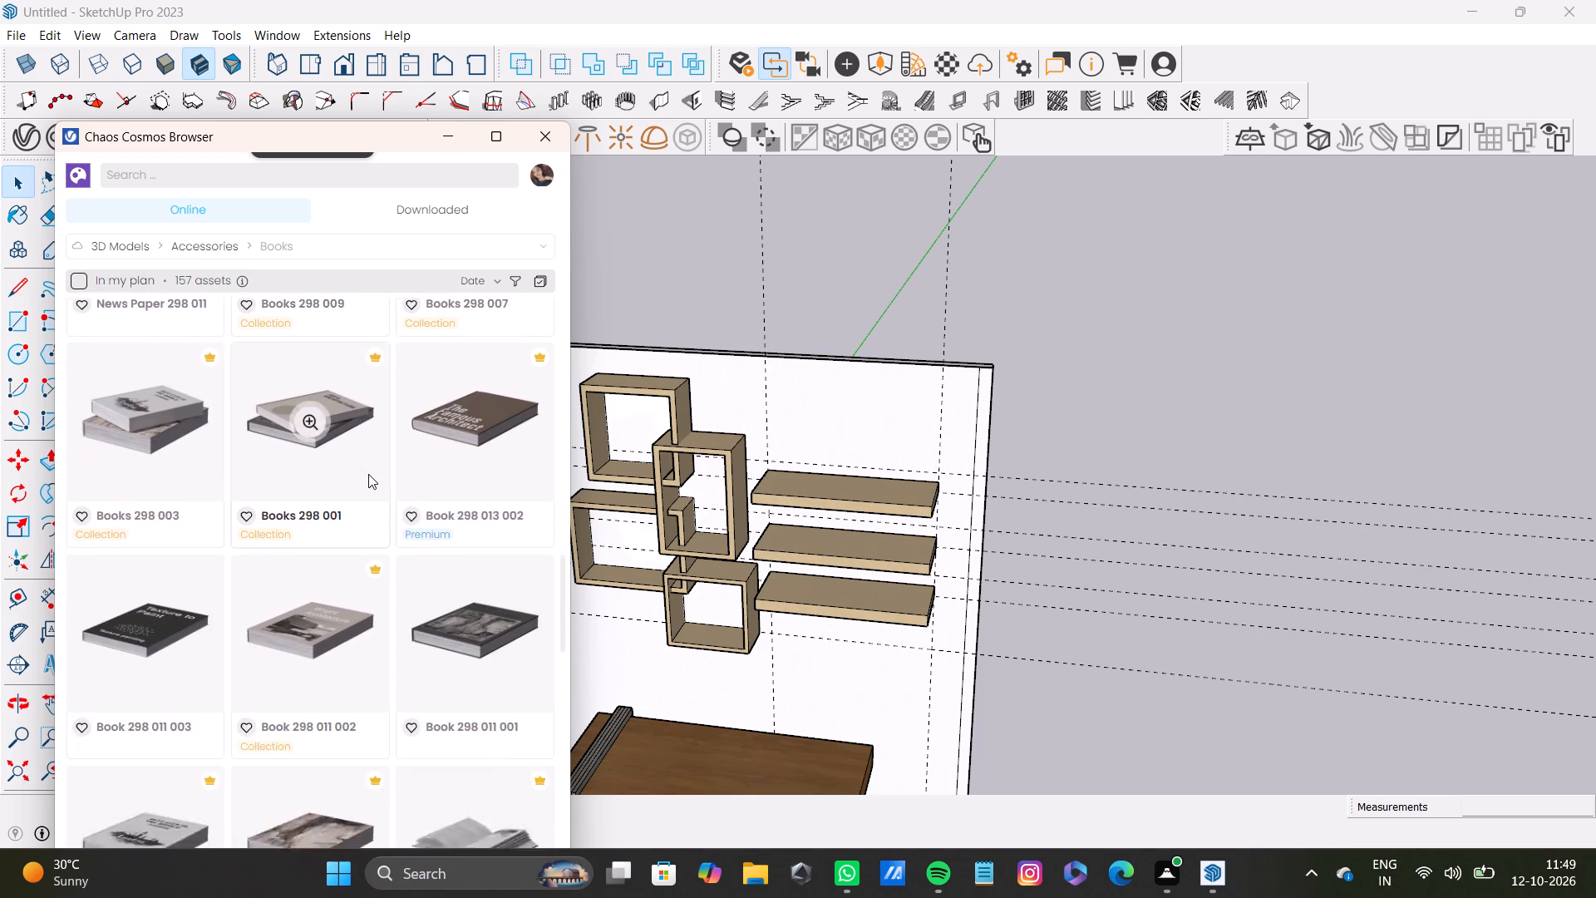
# Find the Books 120 040 model in the Books category and download it.
pyautogui.scroll(-3, 368, 474)
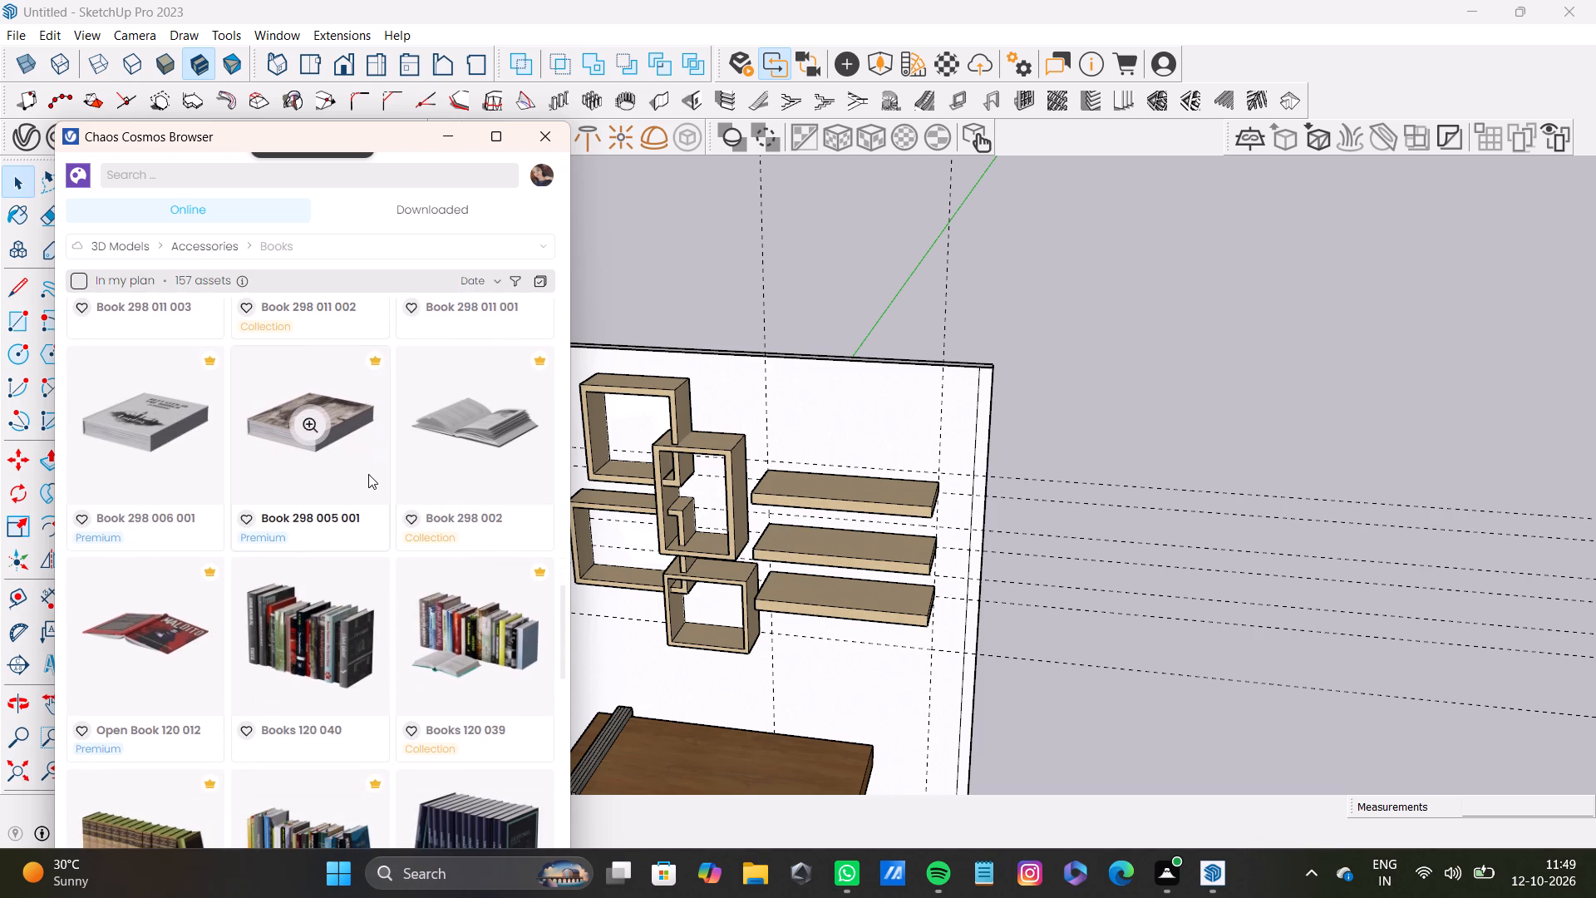
pyautogui.scroll(-1, 368, 474)
pyautogui.click(319, 529)
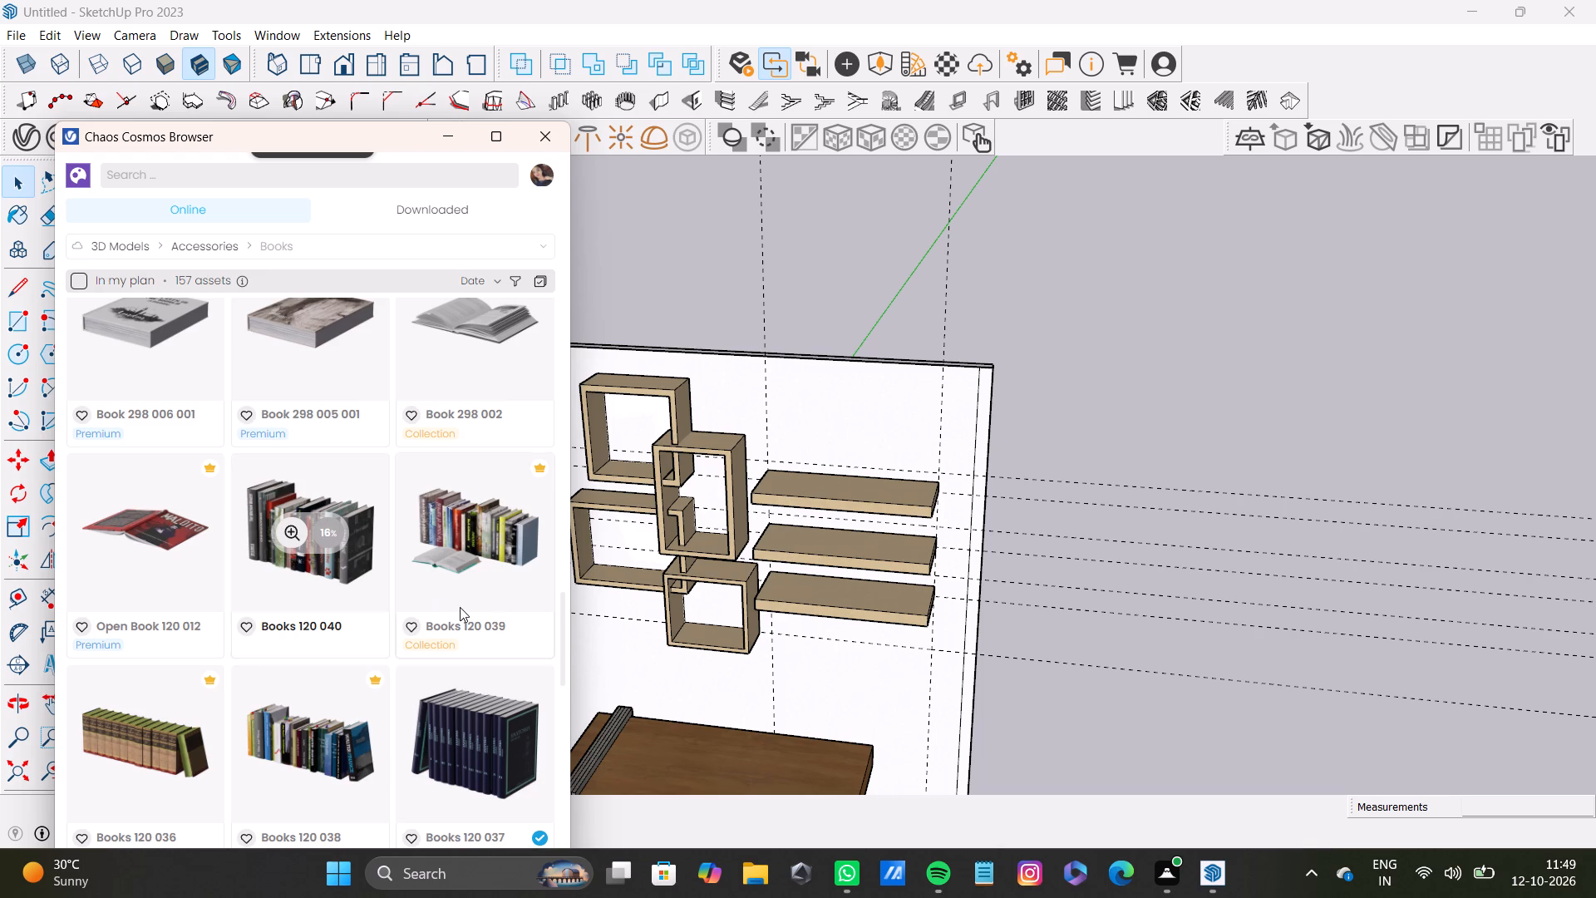
# Find the Books 155 025 stack with the apple in the Books category and download it.
pyautogui.scroll(-3, 413, 614)
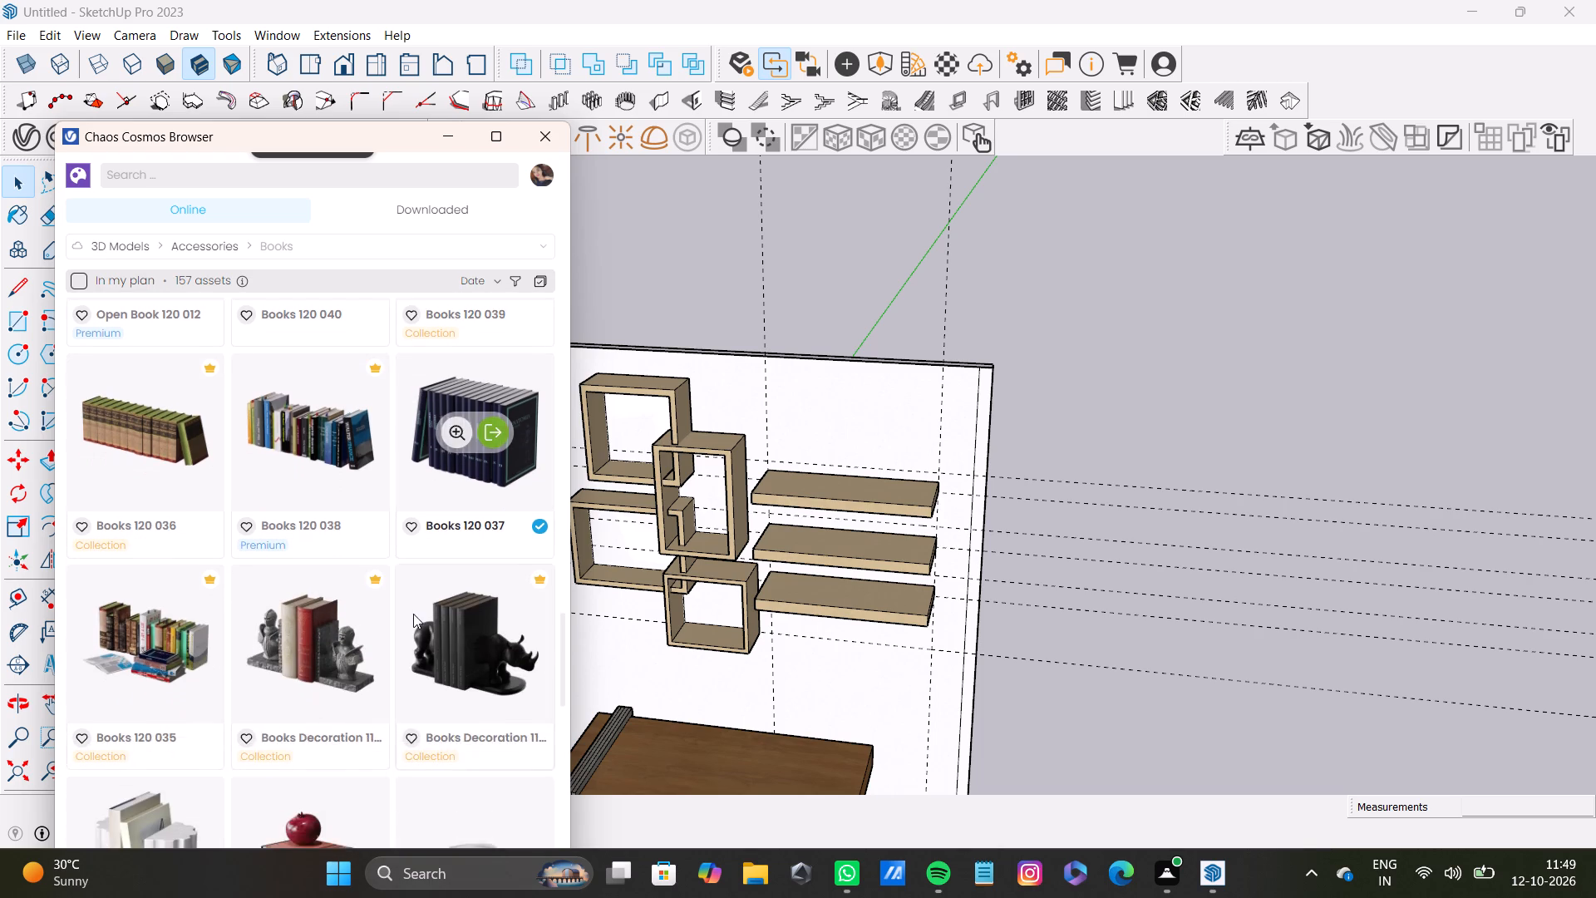
pyautogui.scroll(-5, 413, 614)
pyautogui.scroll(1, 413, 614)
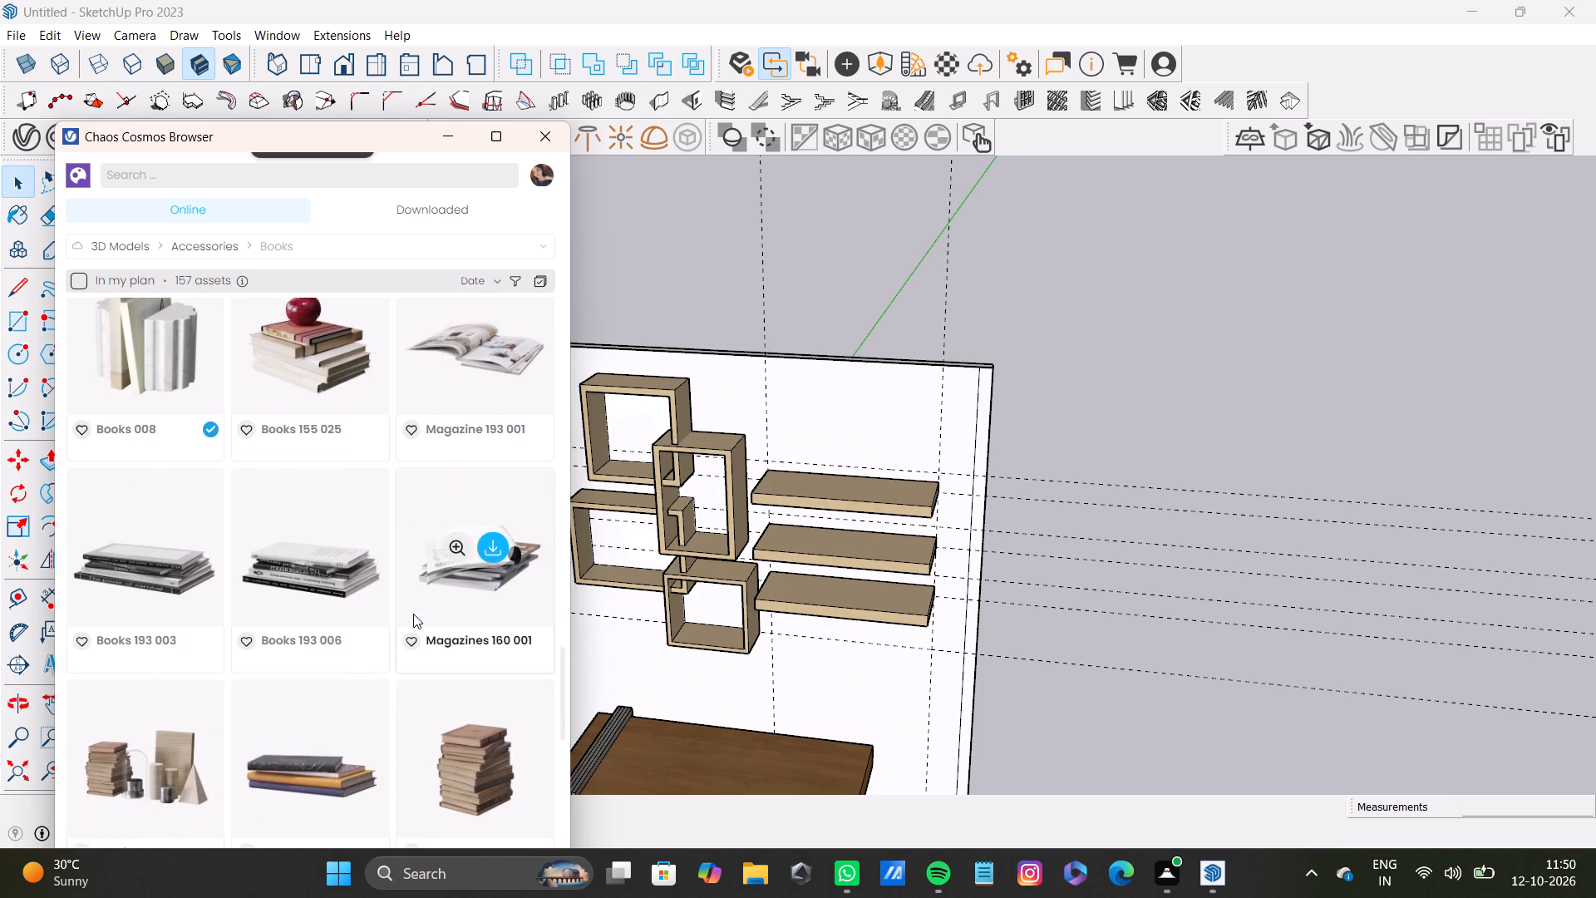
pyautogui.scroll(1, 413, 614)
pyautogui.click(323, 541)
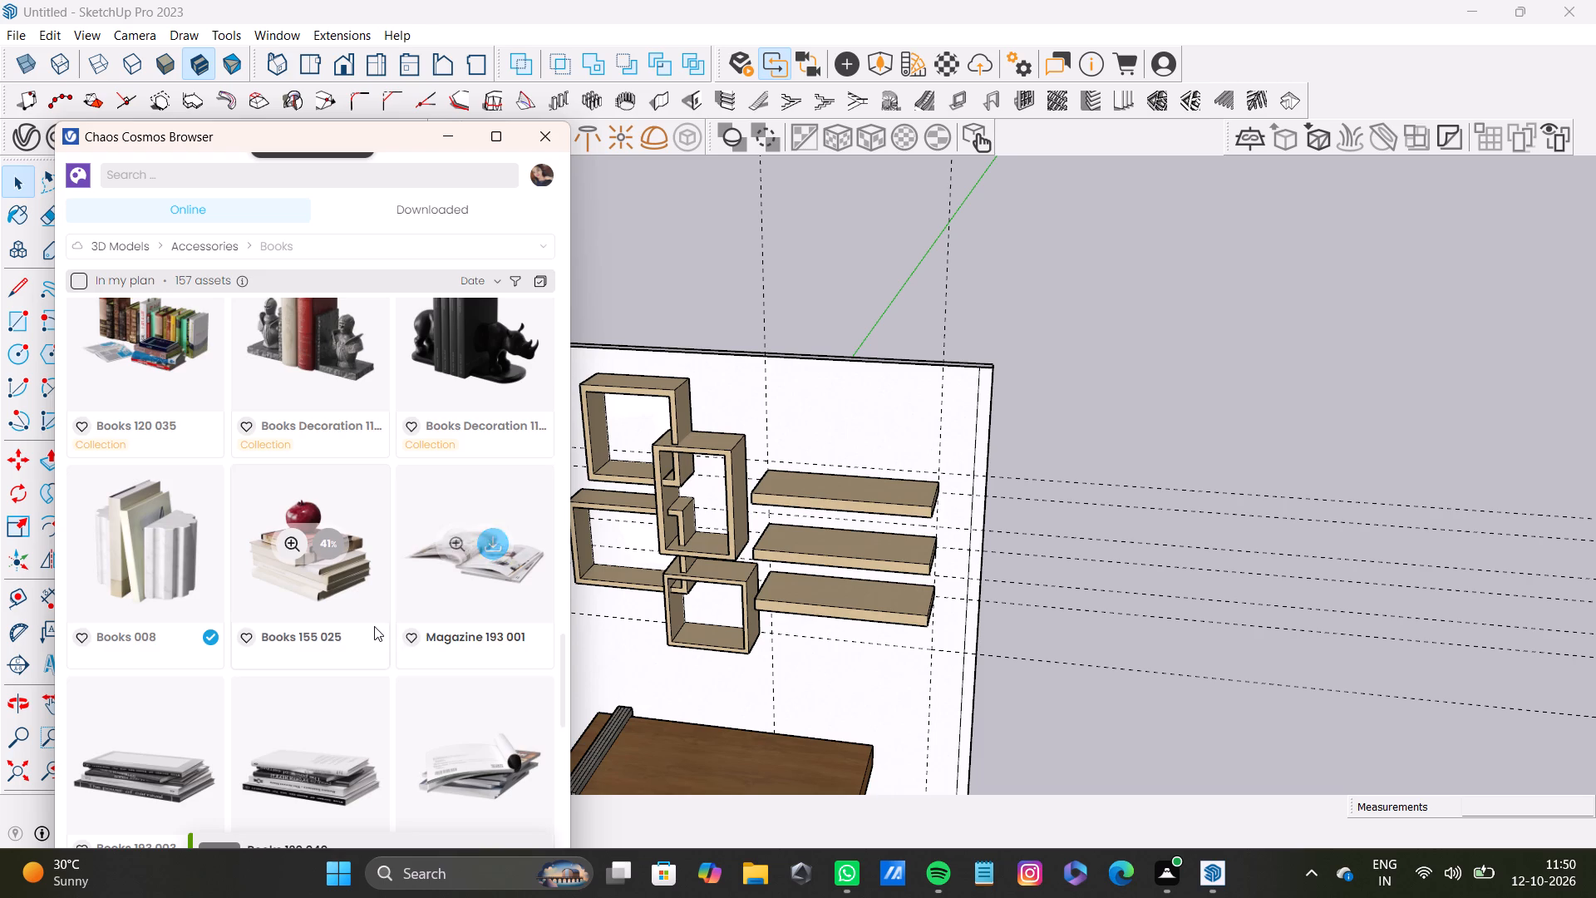
# Download the Books 160 012 and Interior Props 160 004 models from the Books category.
pyautogui.scroll(-3, 374, 626)
pyautogui.scroll(3, 374, 620)
pyautogui.scroll(-2, 374, 616)
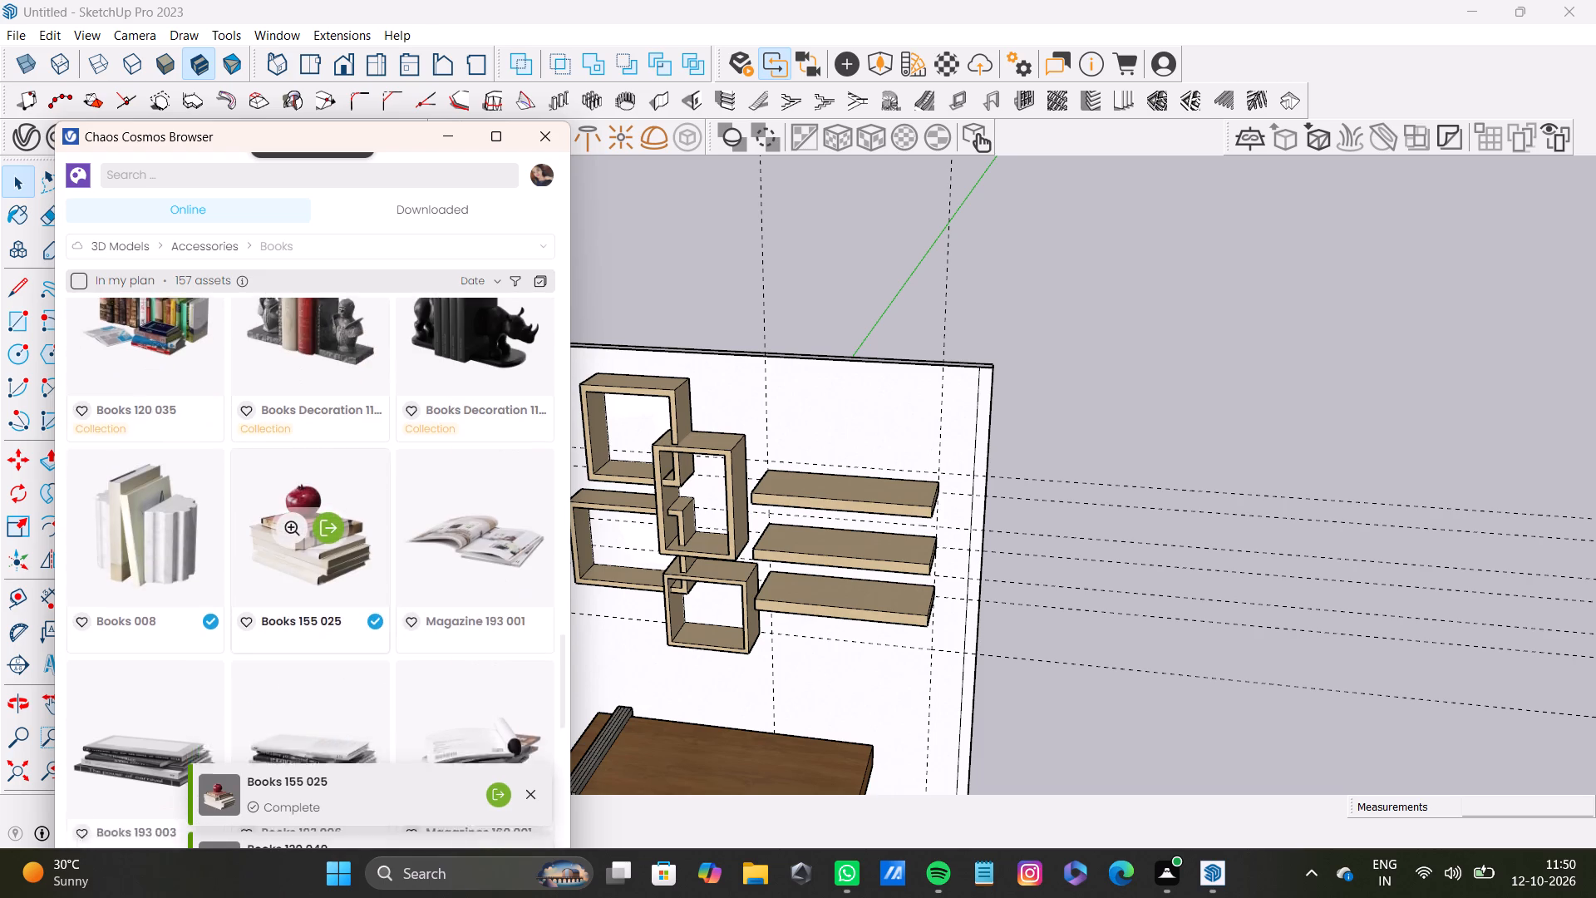
pyautogui.scroll(-4, 374, 616)
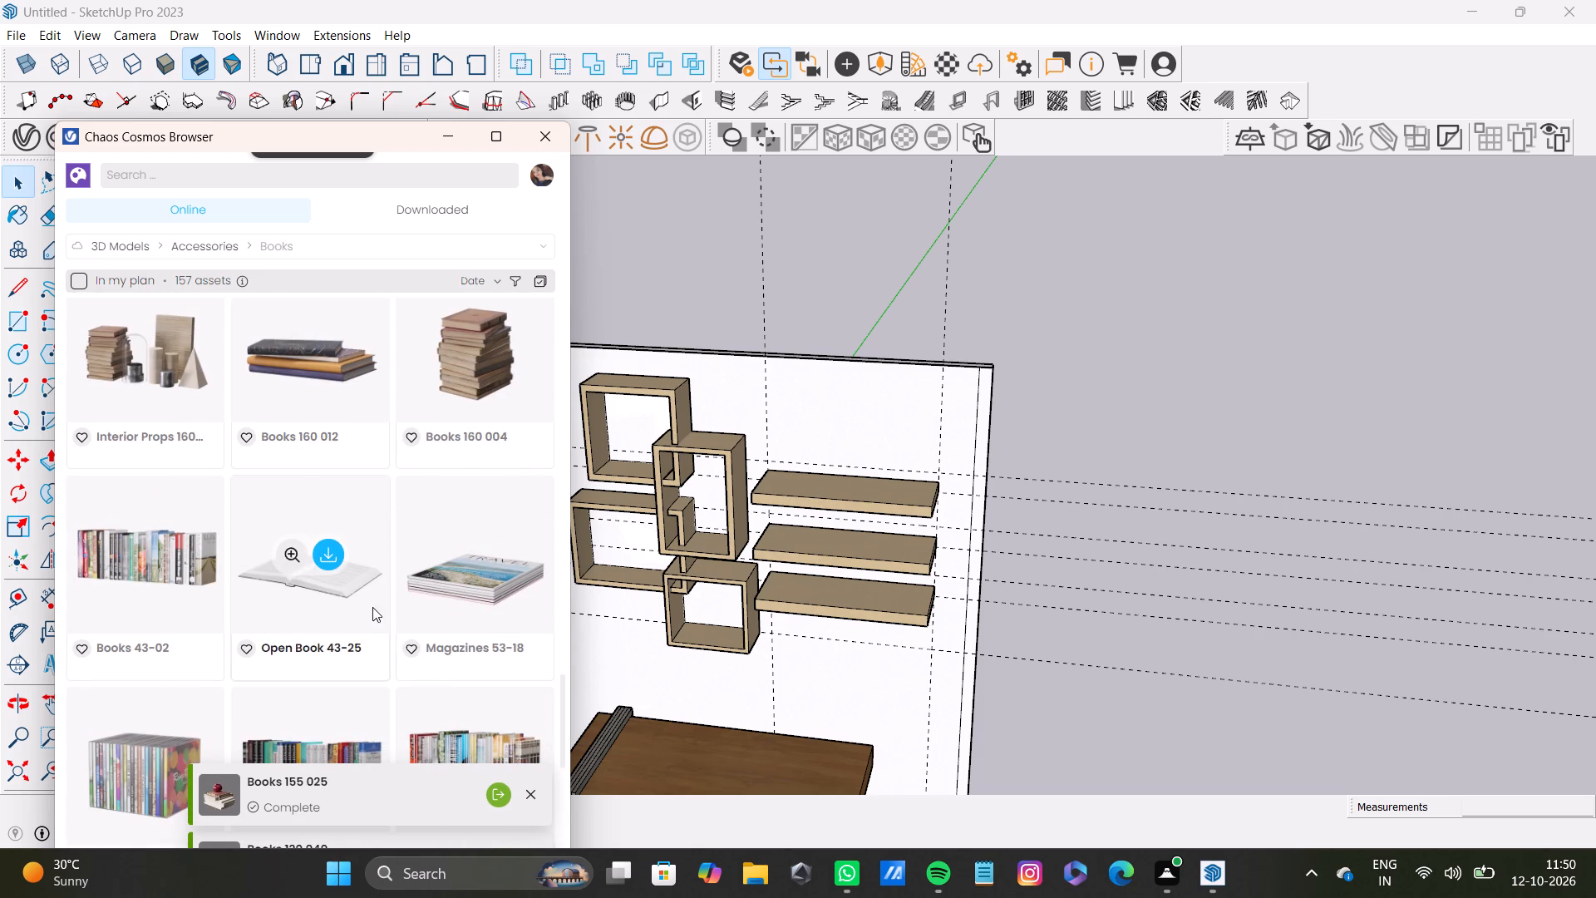
pyautogui.scroll(1, 361, 595)
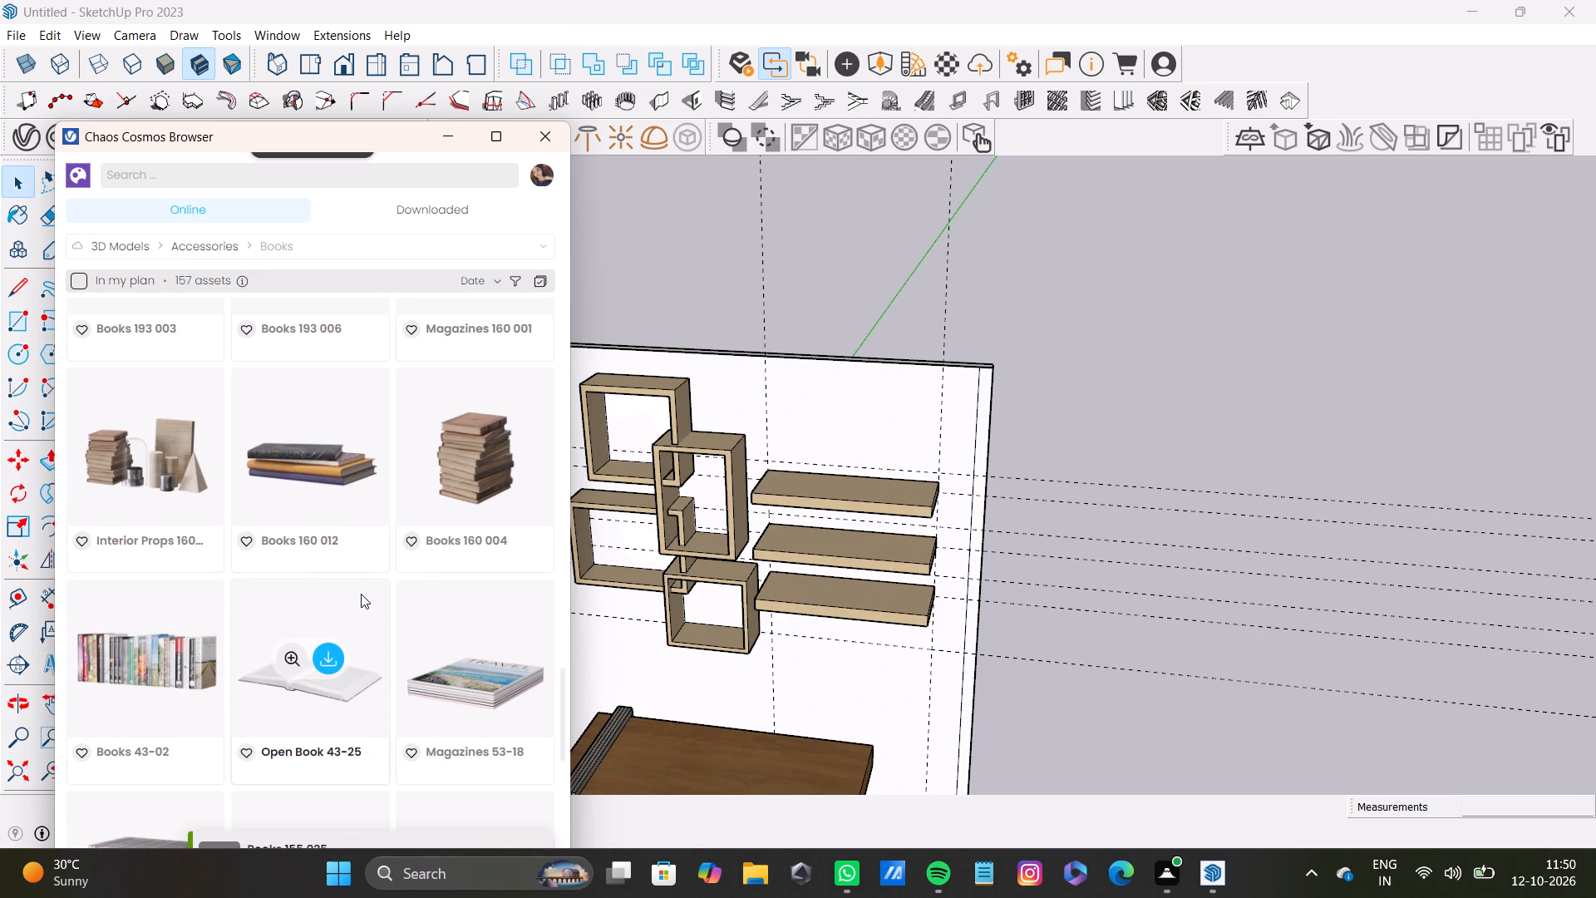
pyautogui.scroll(2, 361, 589)
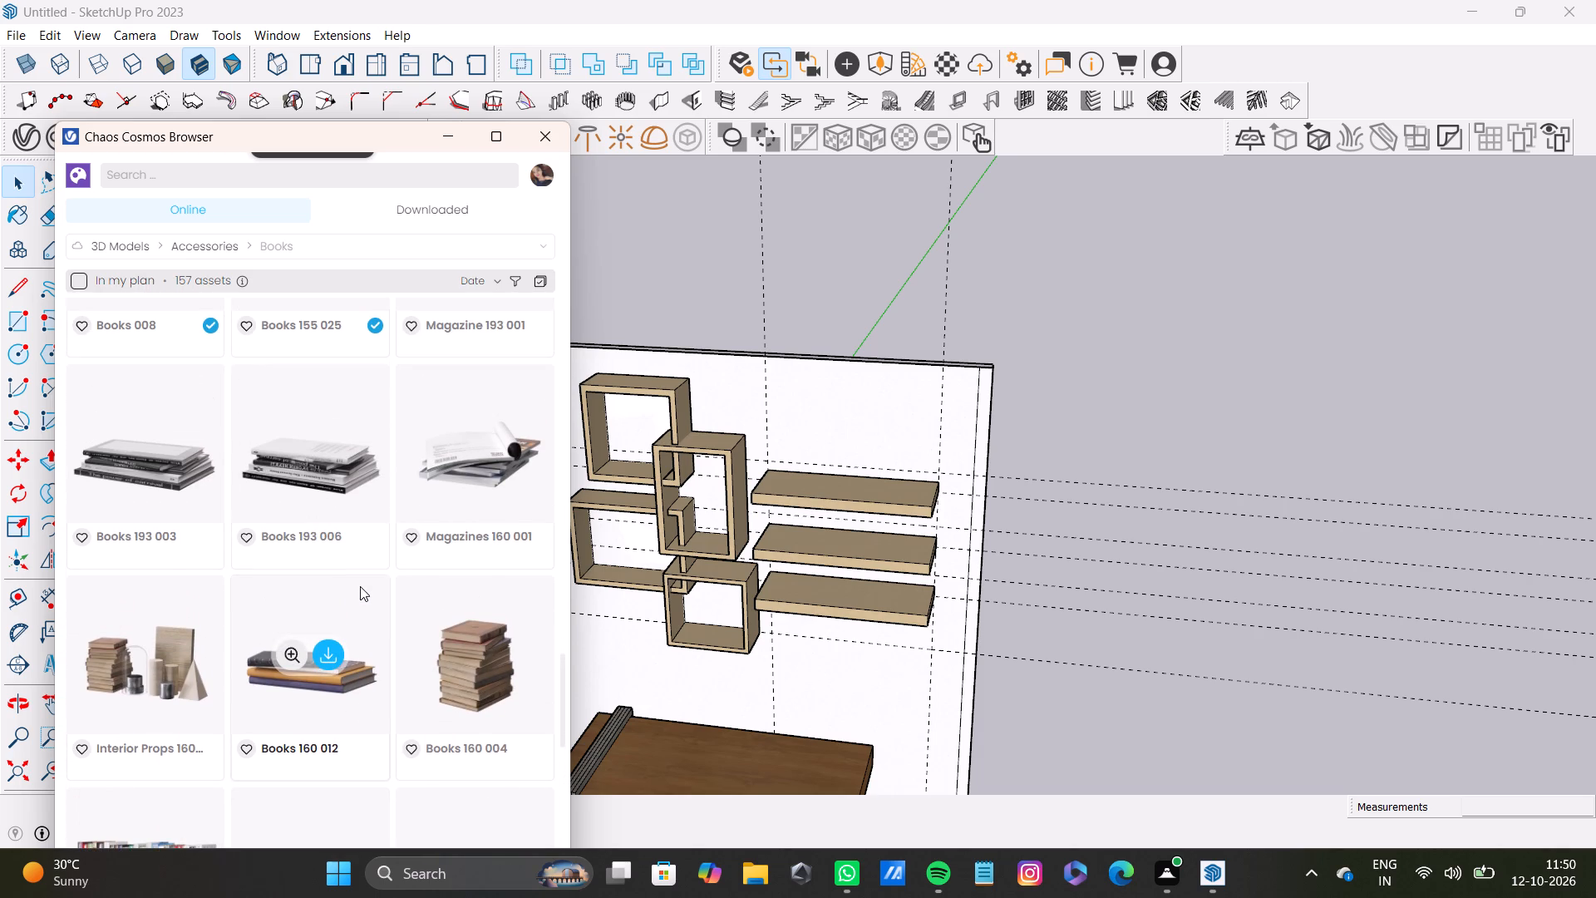
pyautogui.click(325, 653)
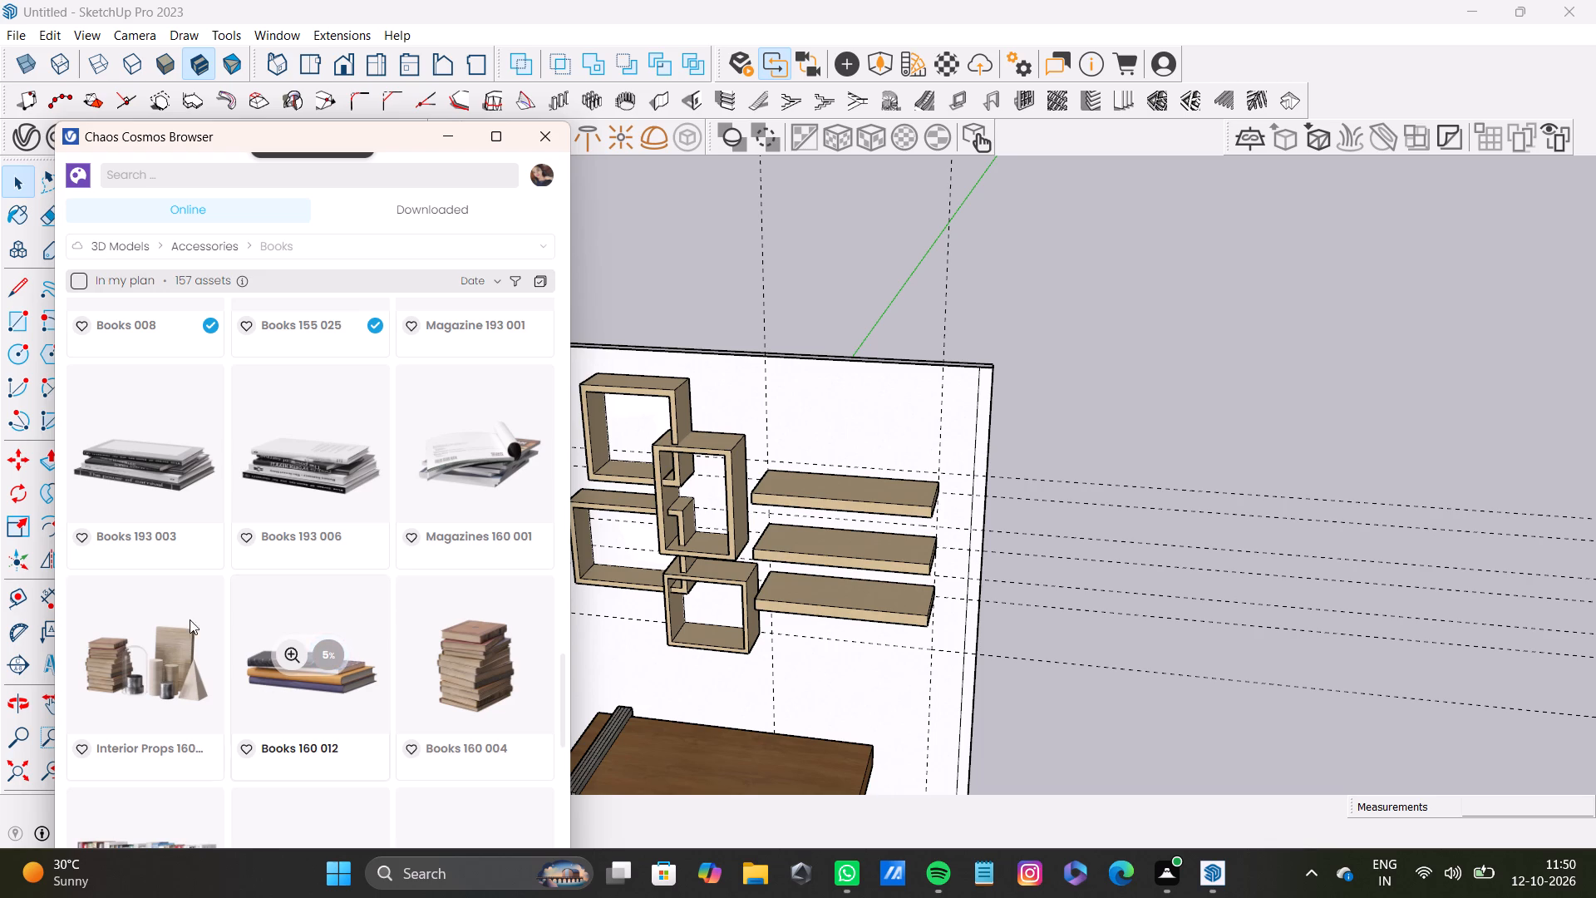
pyautogui.click(162, 649)
# Look through the rest of the Books category to its end for further models suited to the shelves.
pyautogui.scroll(-3, 384, 618)
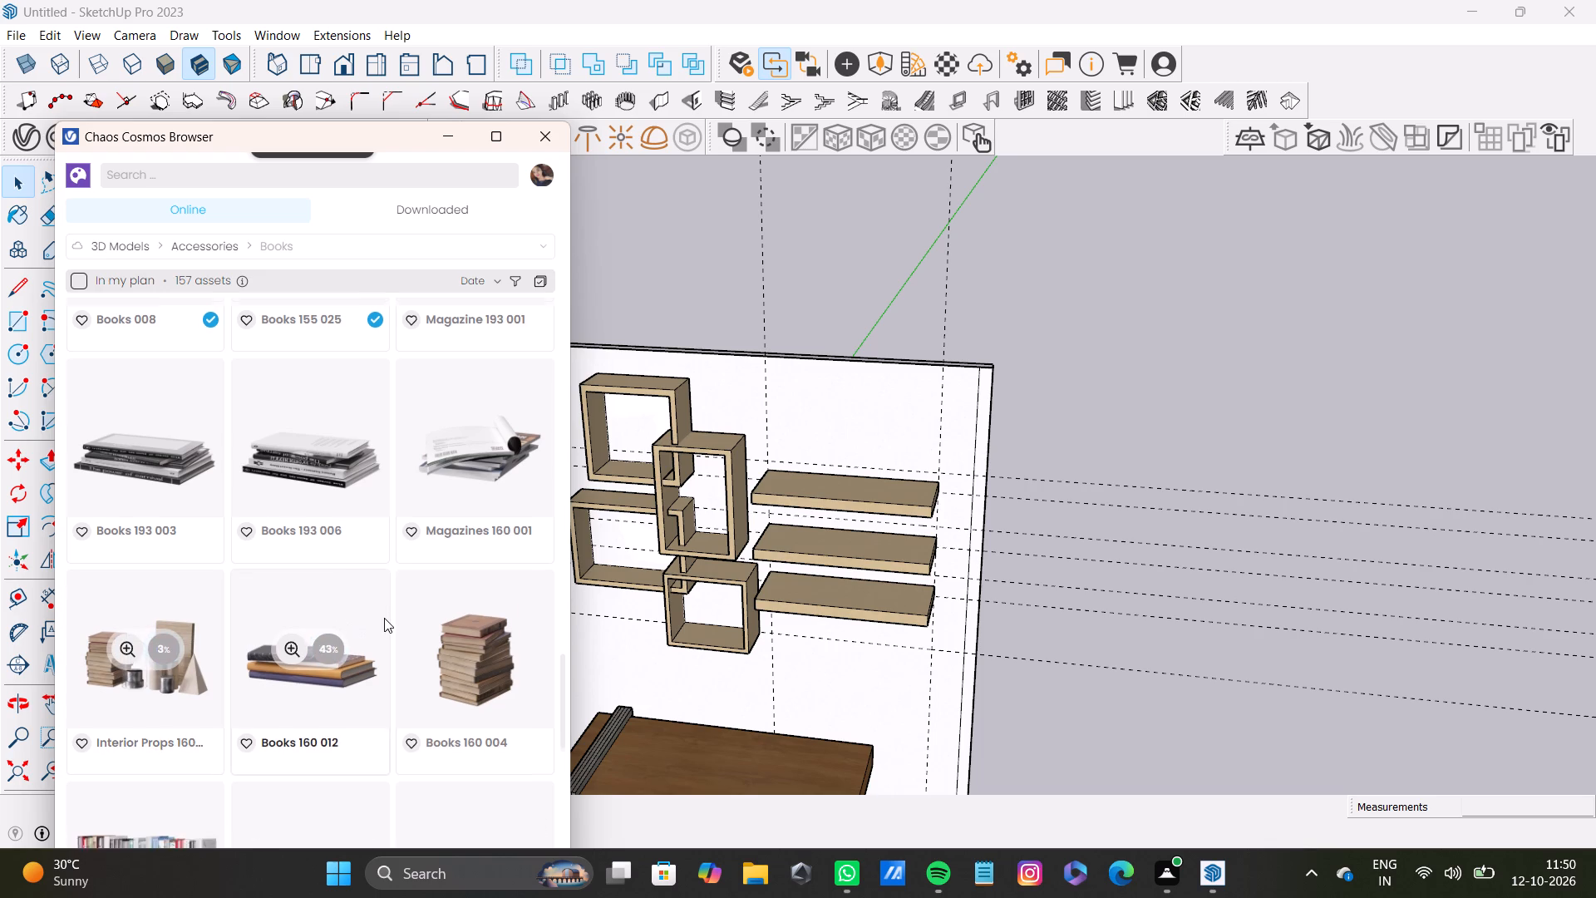
pyautogui.scroll(-9, 385, 617)
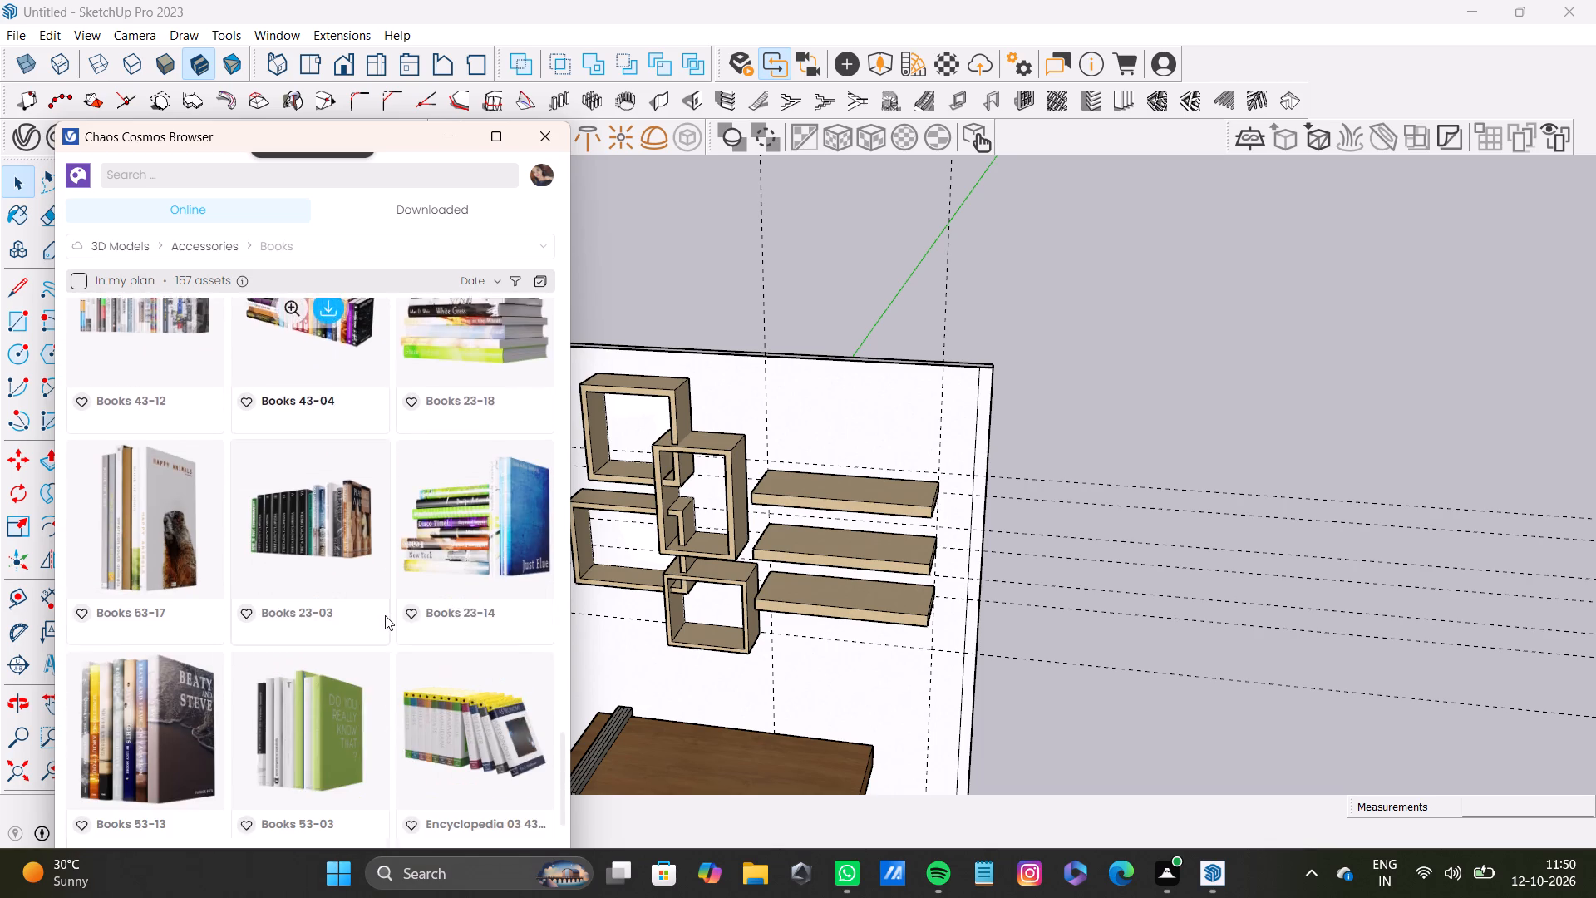
pyautogui.scroll(-6, 385, 615)
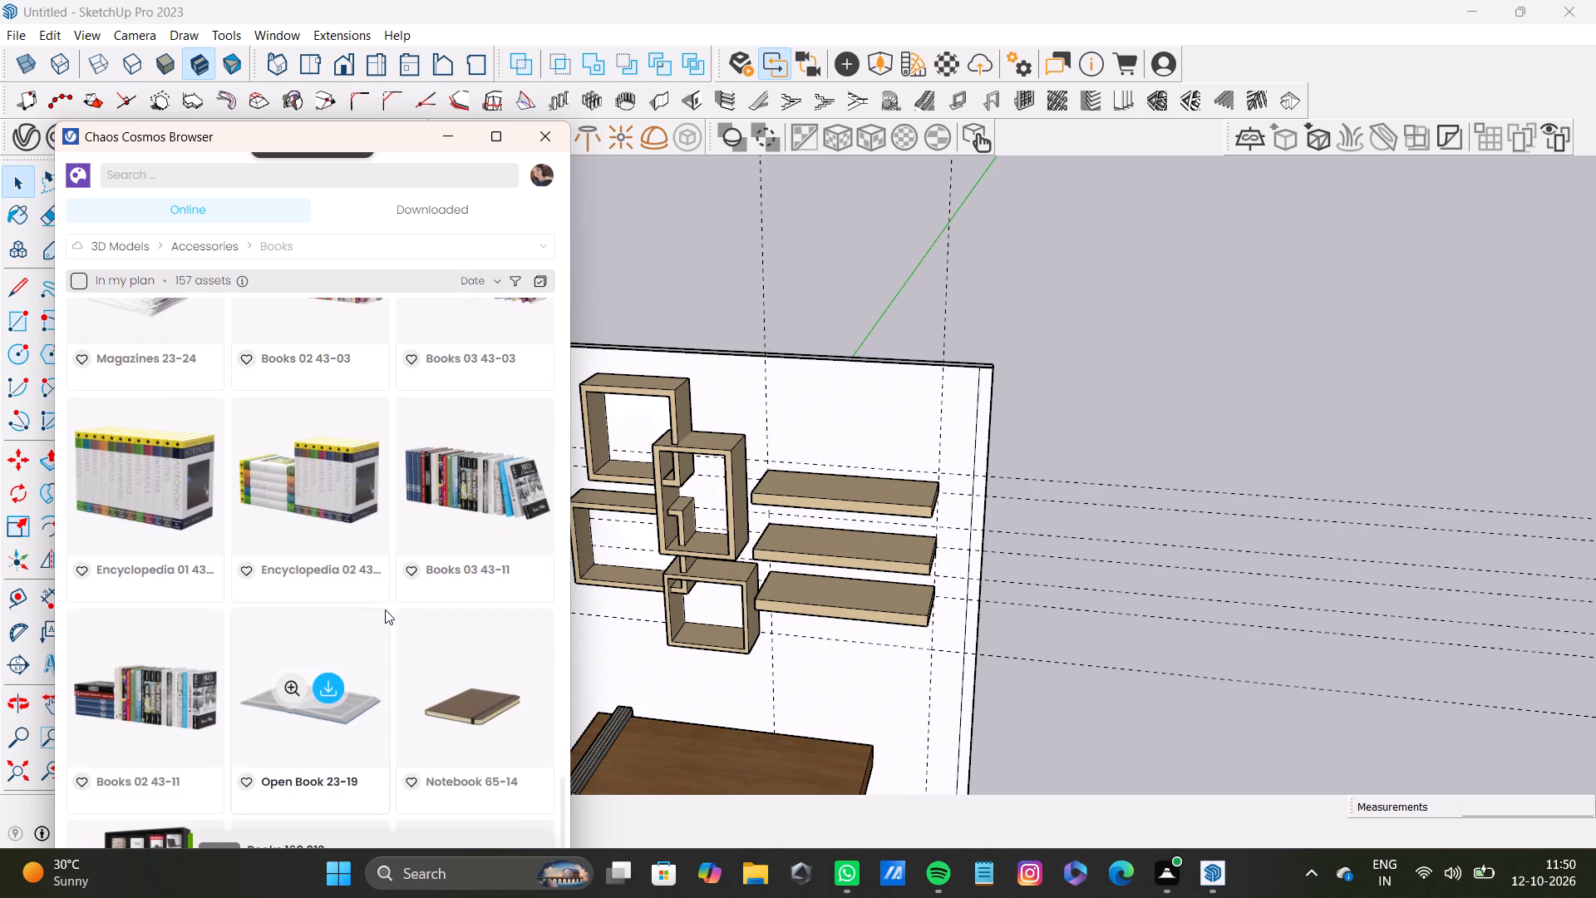
pyautogui.scroll(-6, 385, 609)
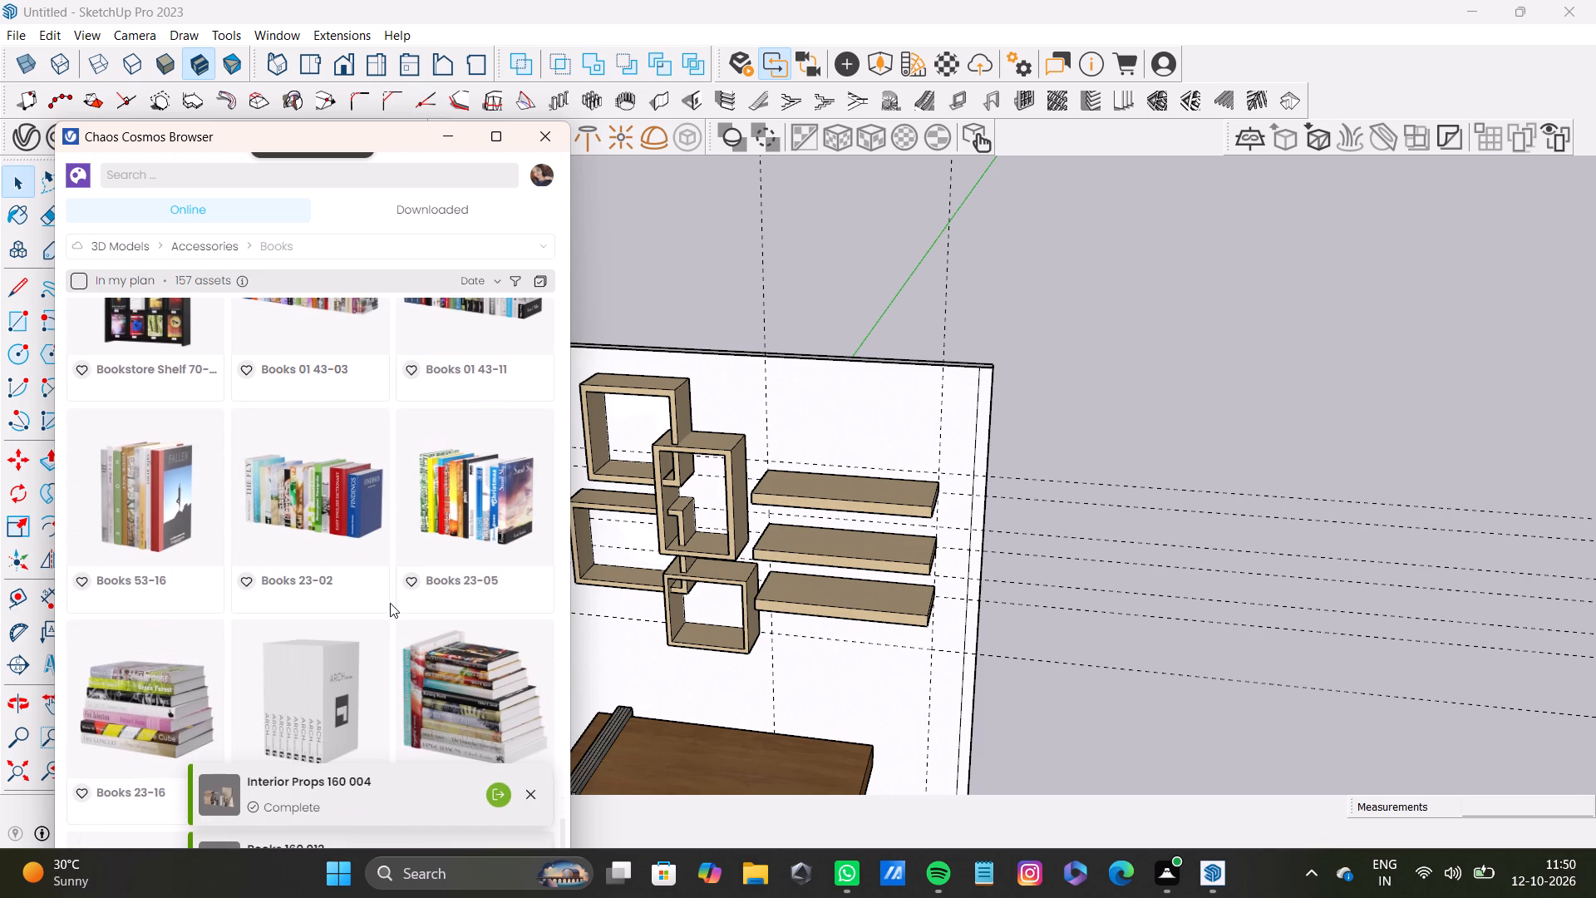
pyautogui.scroll(-5, 389, 595)
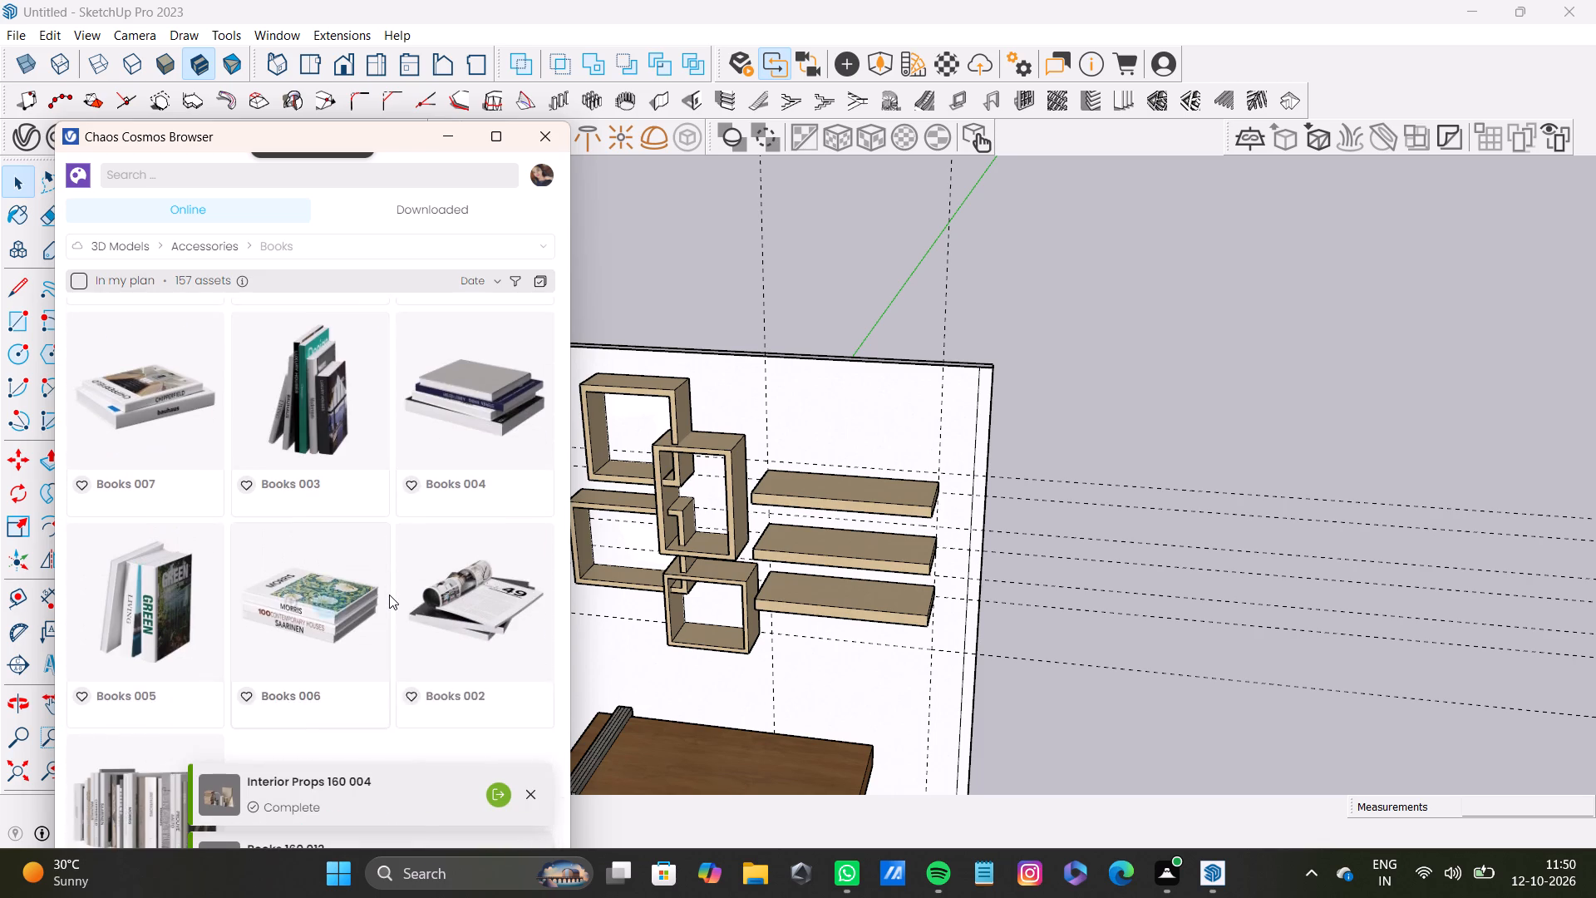
pyautogui.scroll(-6, 389, 595)
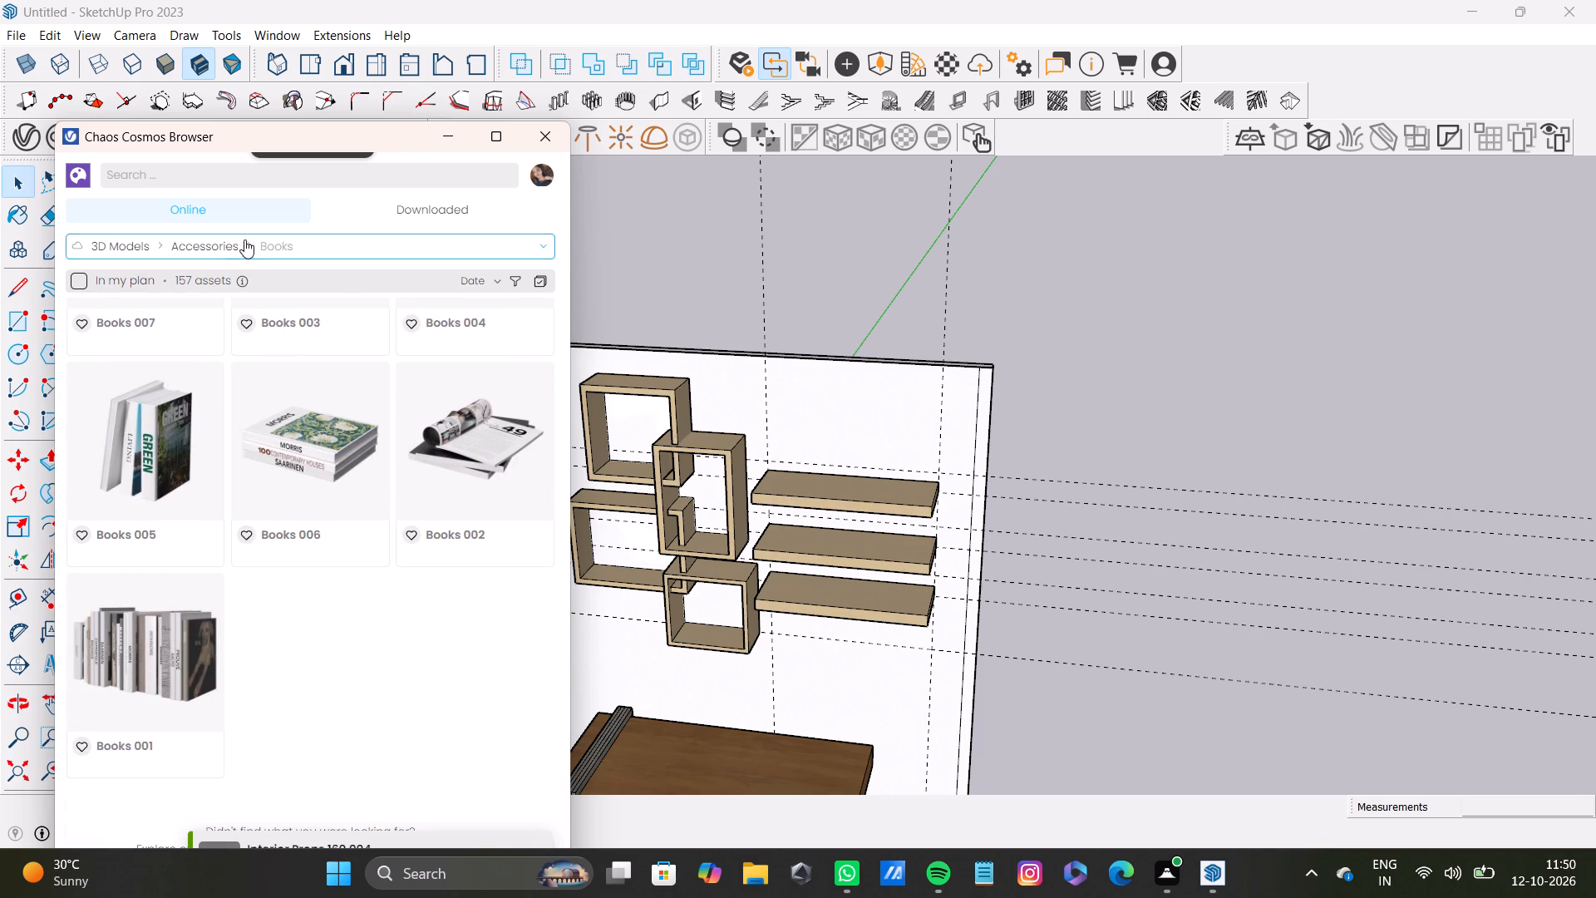
# Switch the online Cosmos library to the Vases & planters category under Accessories.
pyautogui.click(244, 239)
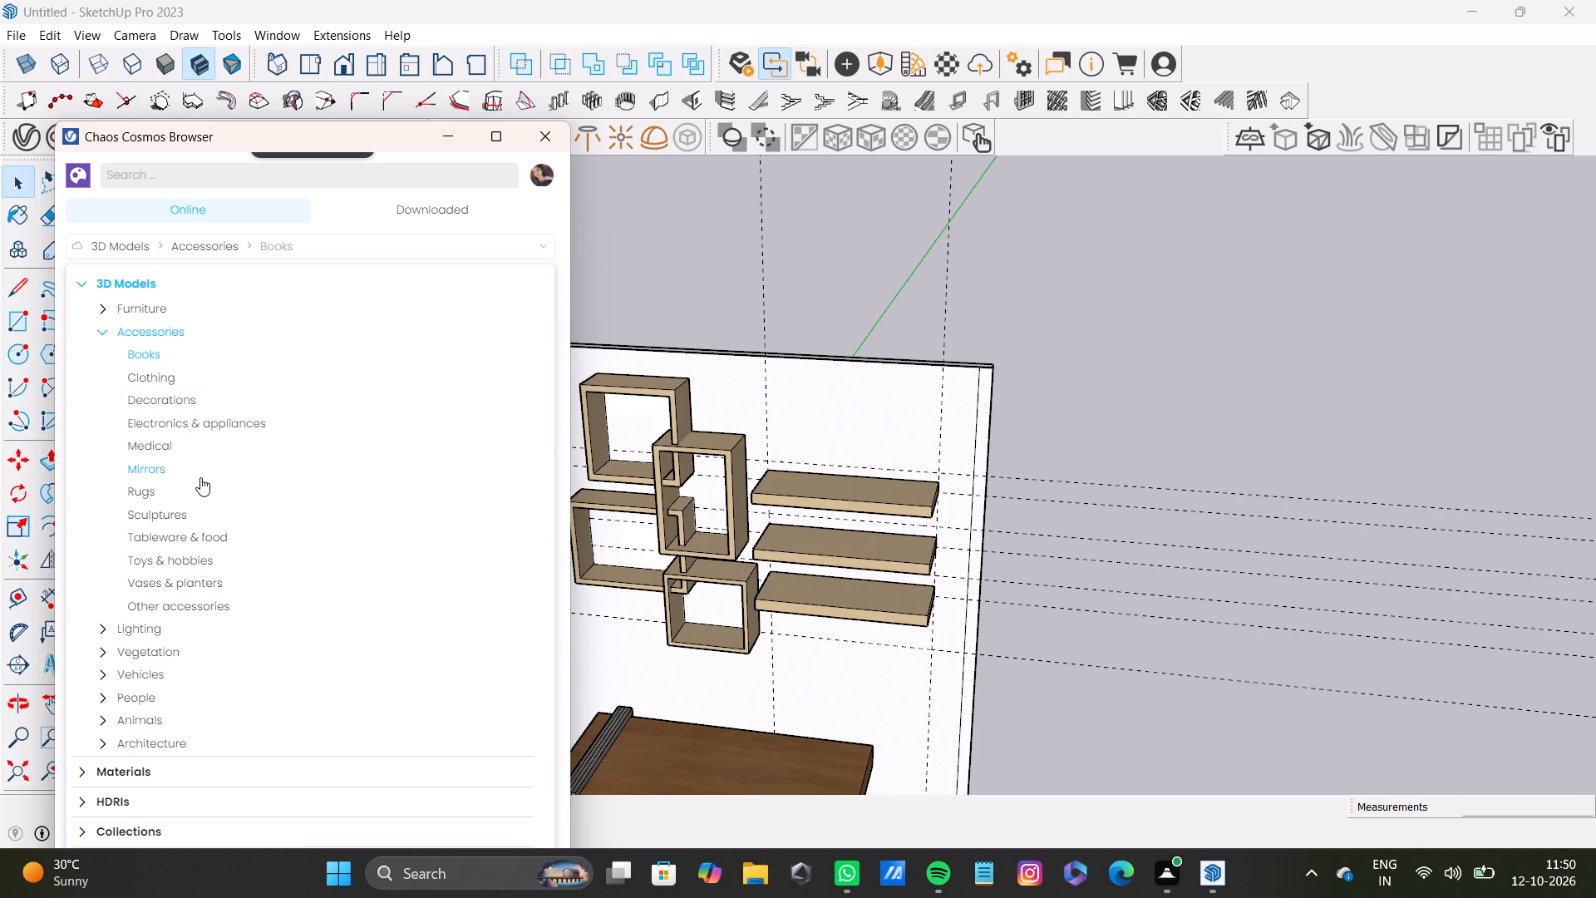
pyautogui.click(224, 580)
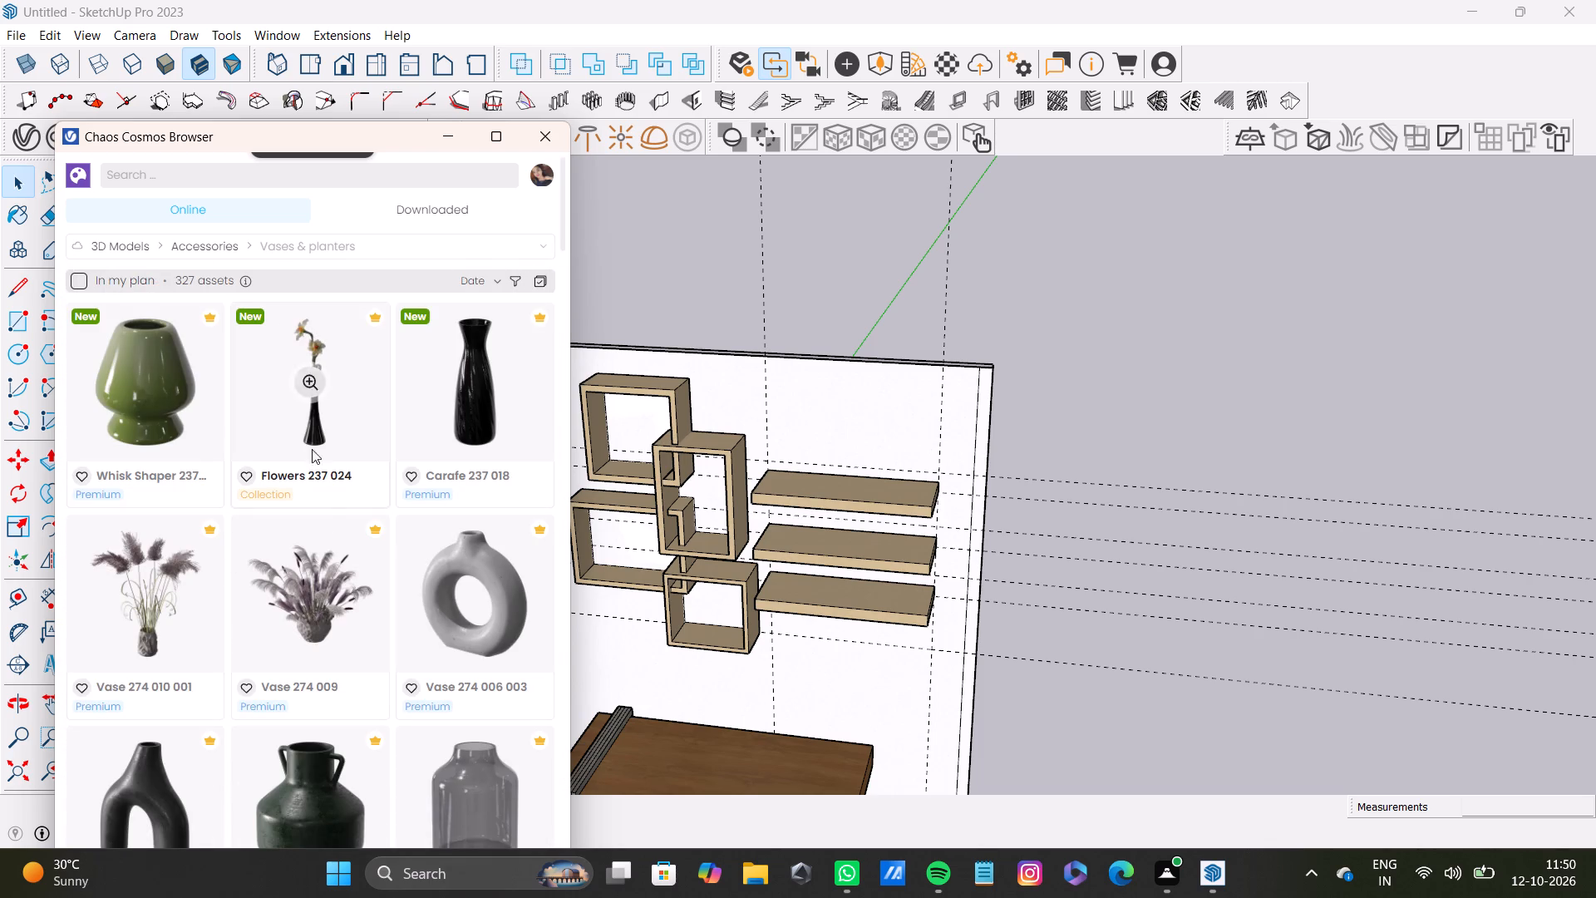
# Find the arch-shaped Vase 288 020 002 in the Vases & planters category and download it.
pyautogui.scroll(-5, 365, 492)
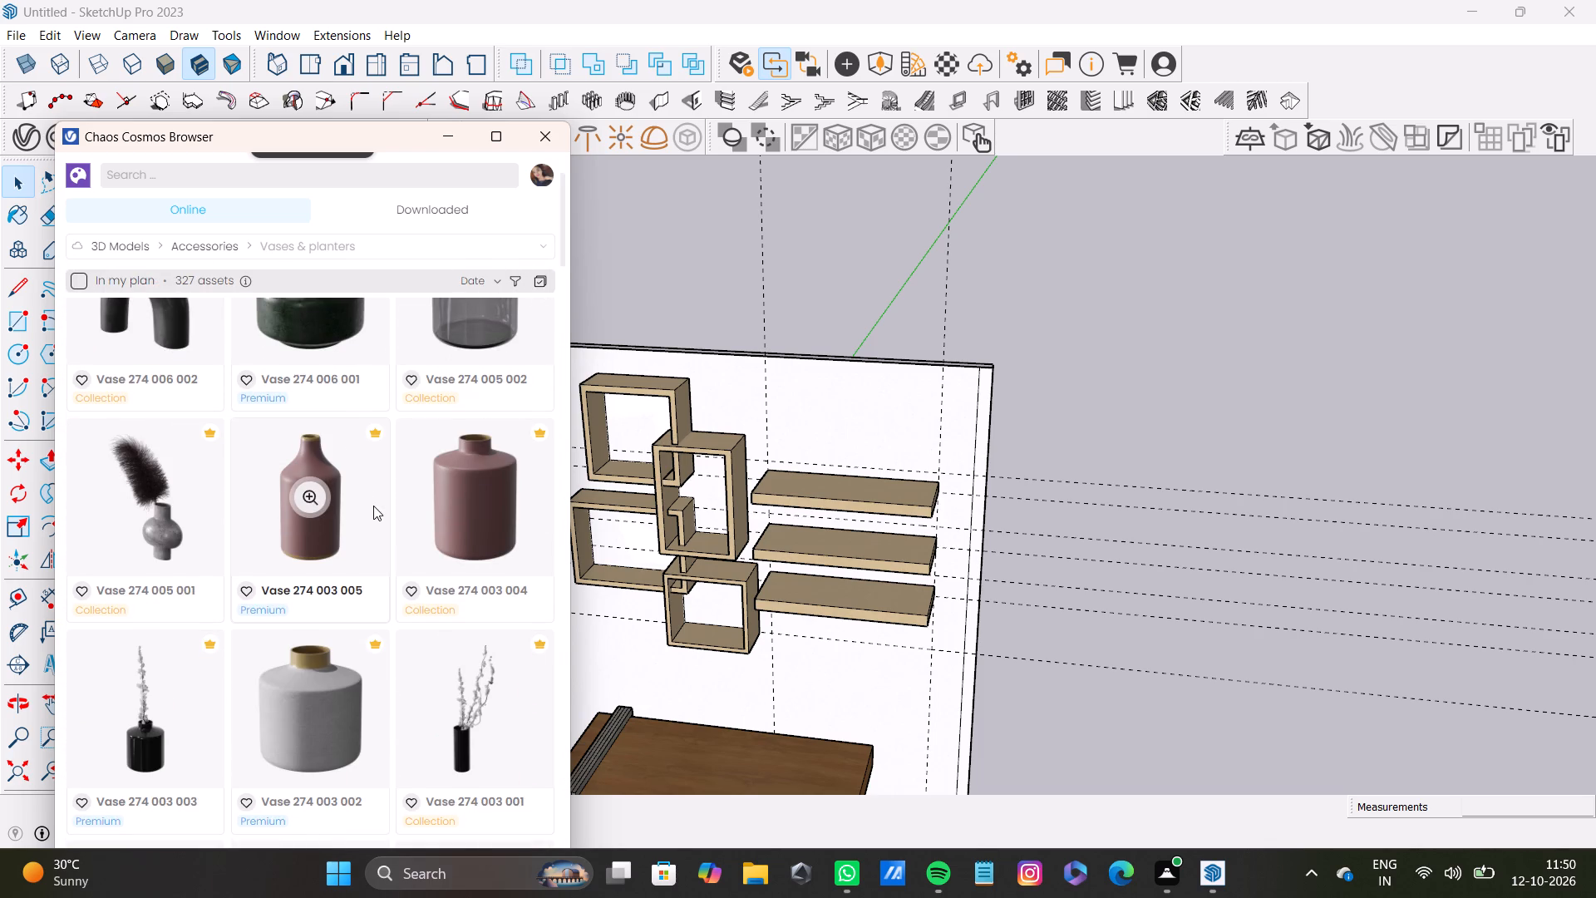
pyautogui.scroll(-6, 378, 511)
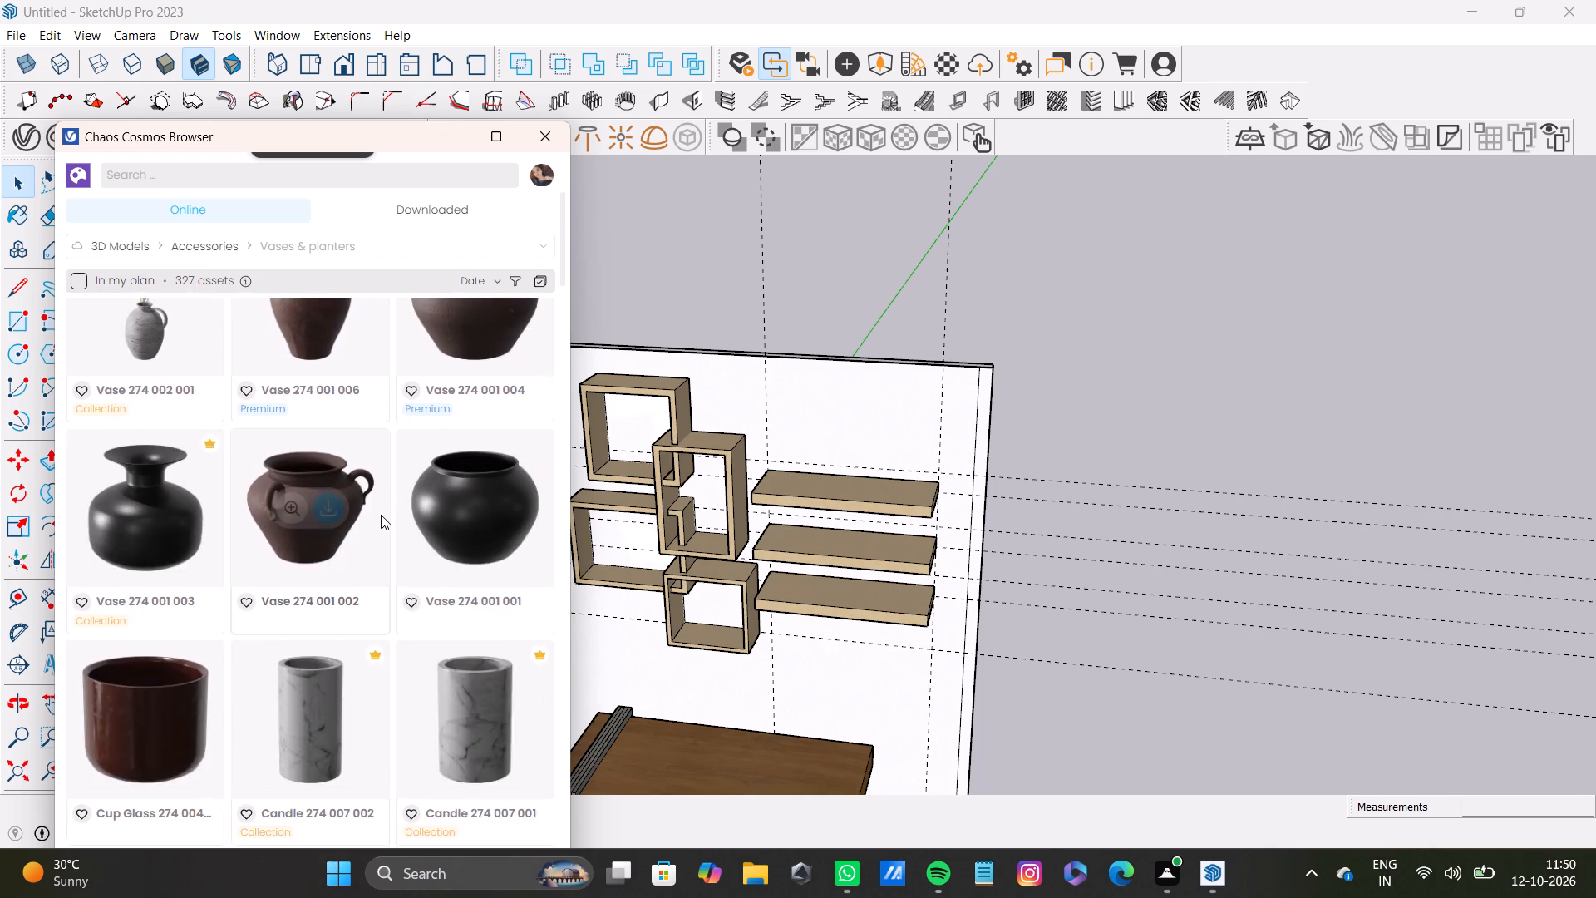
pyautogui.scroll(-2, 381, 515)
pyautogui.scroll(3, 381, 507)
pyautogui.scroll(-1, 465, 616)
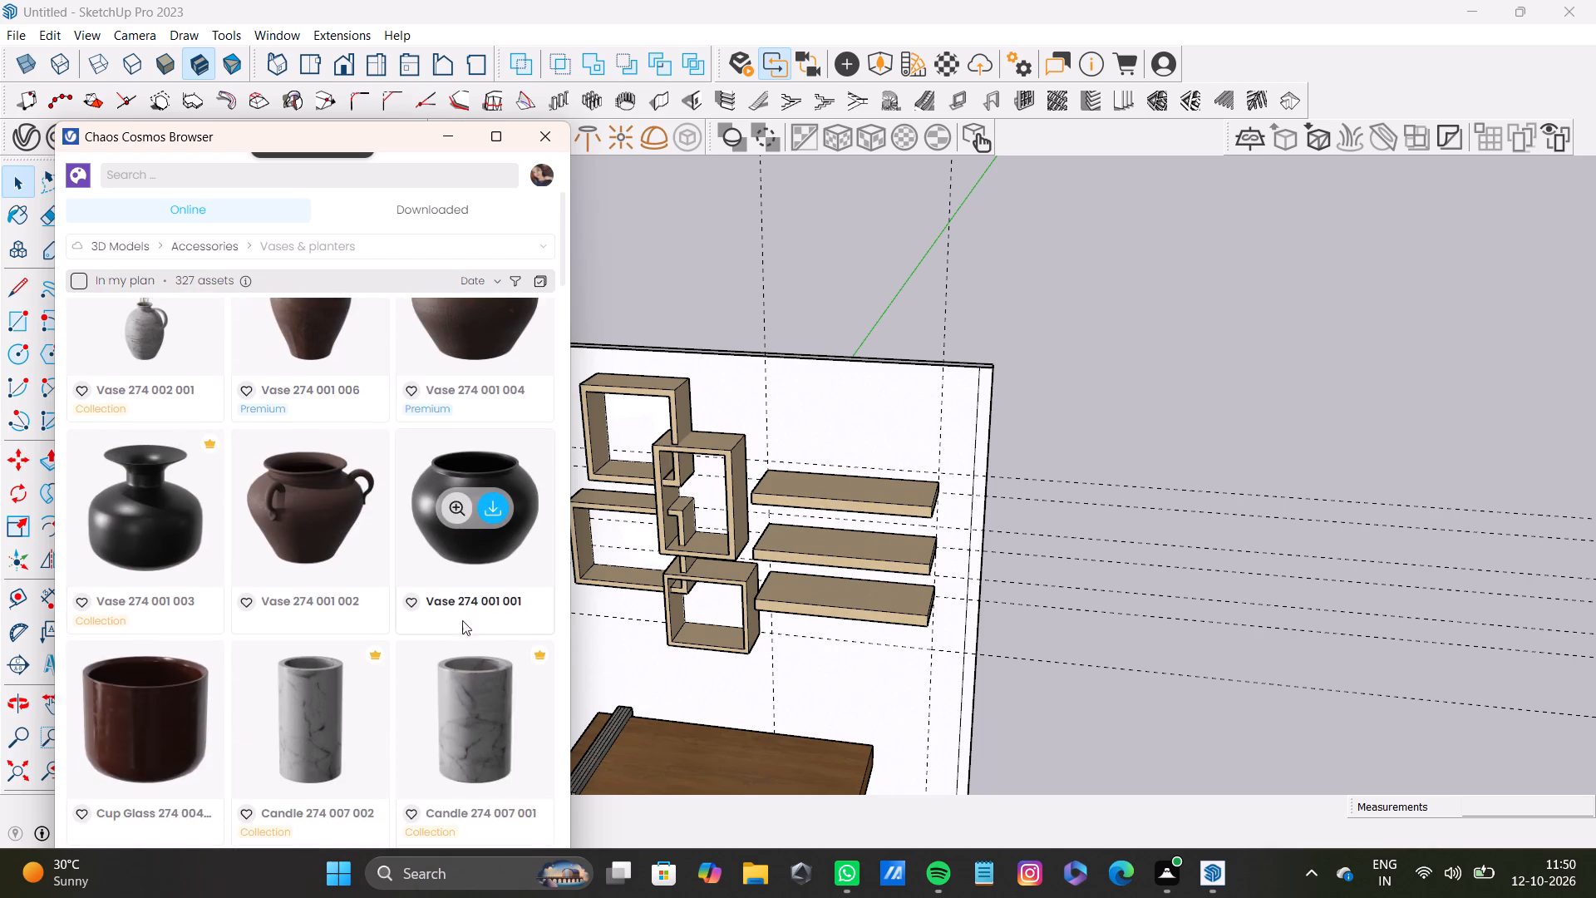
pyautogui.scroll(-6, 369, 644)
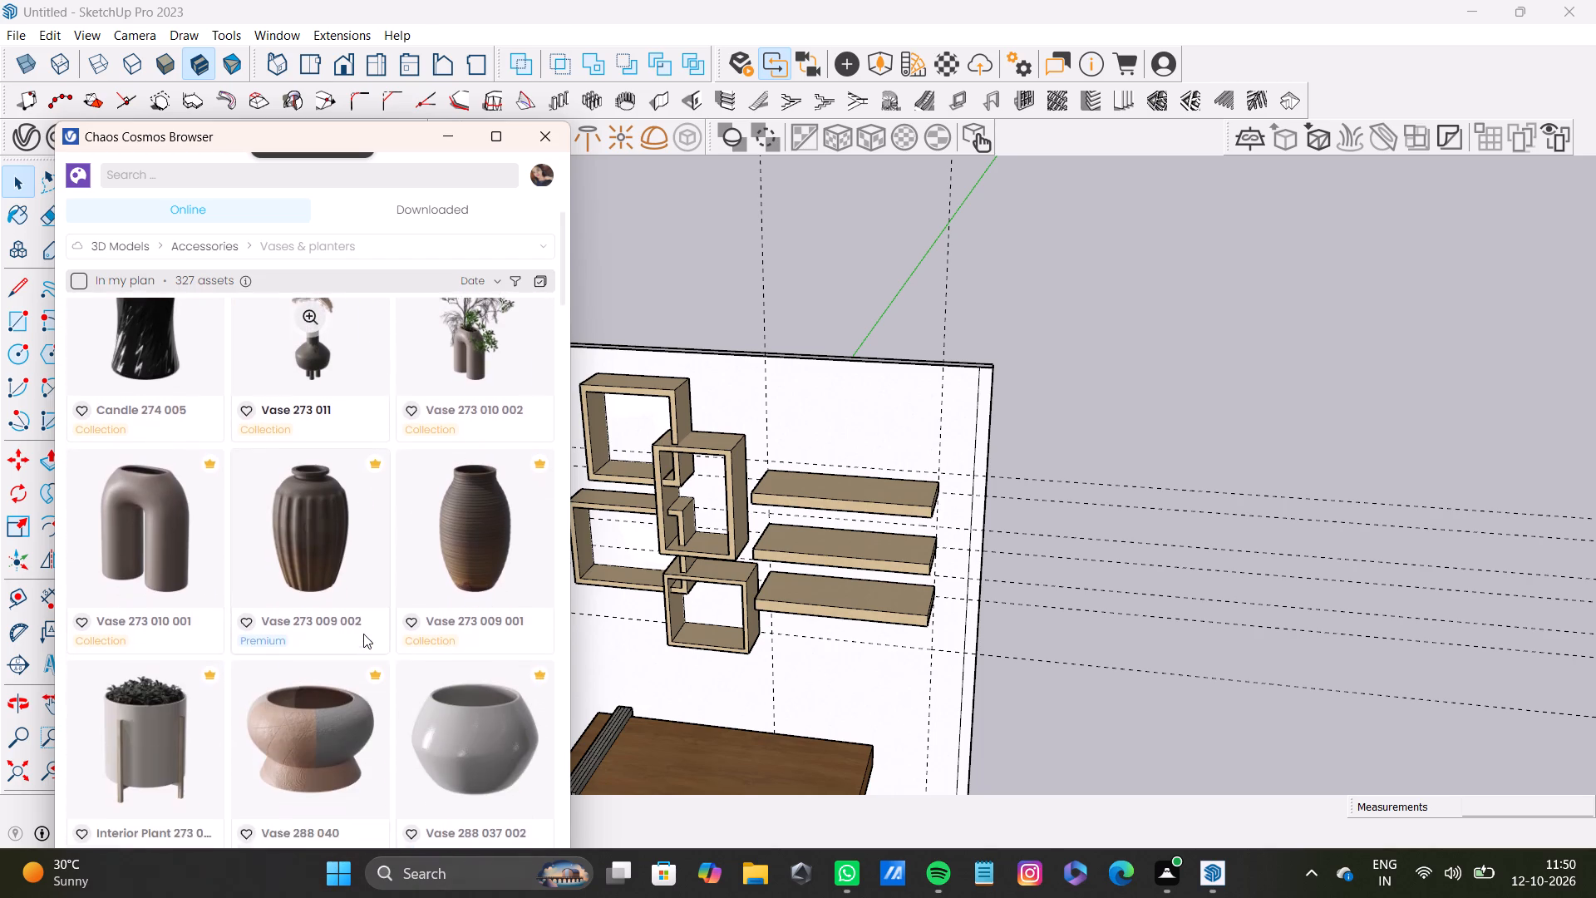
pyautogui.scroll(-6, 363, 634)
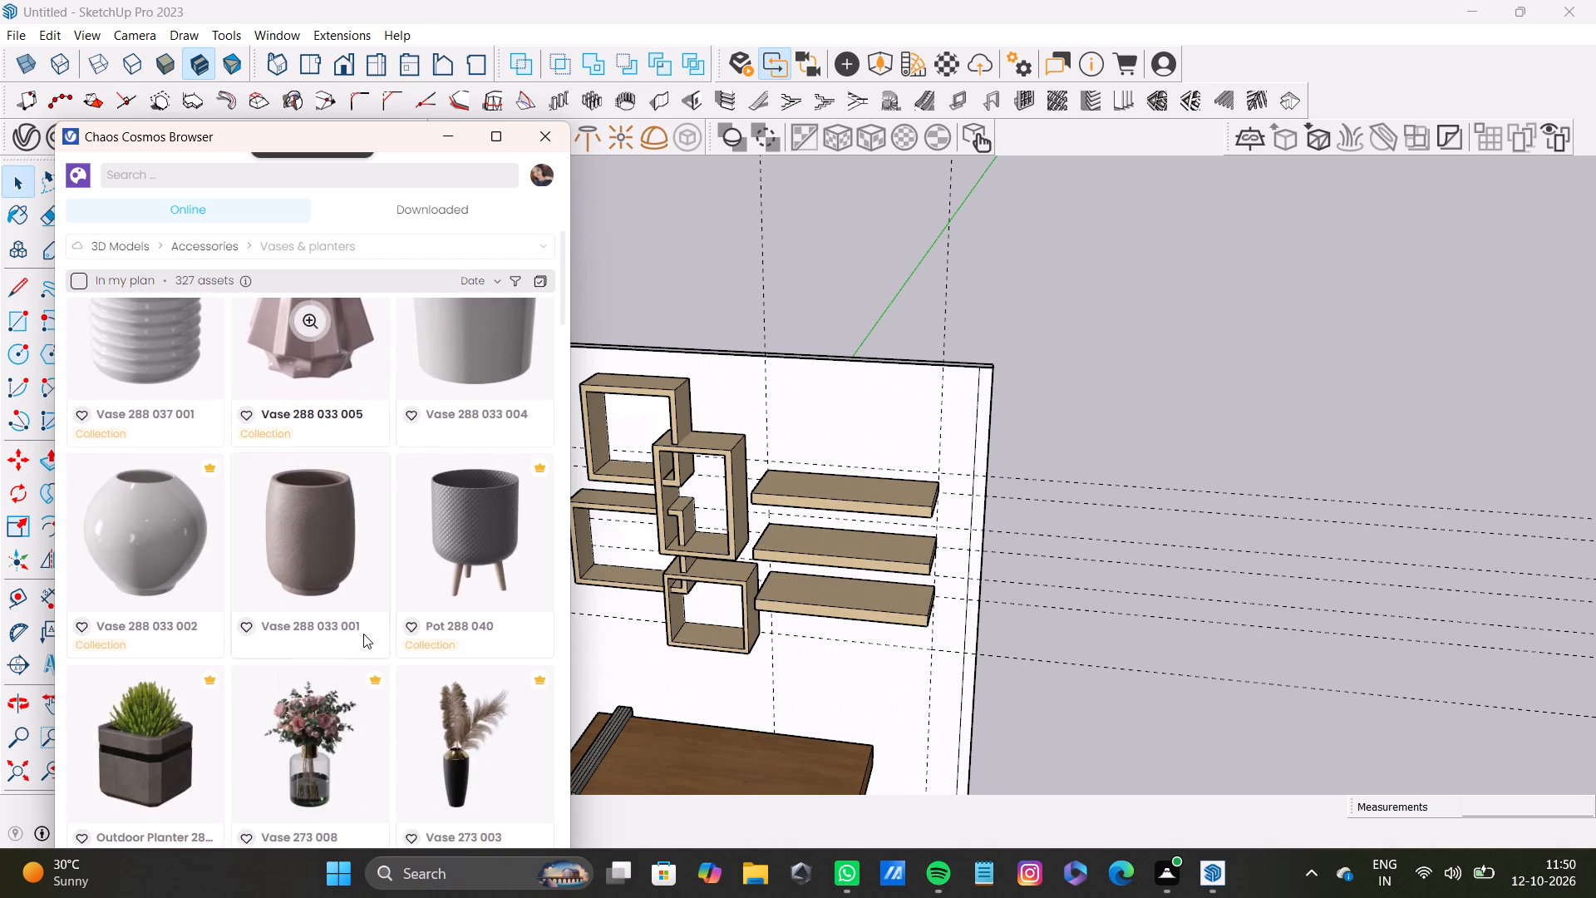
pyautogui.scroll(-4, 363, 634)
pyautogui.scroll(2, 363, 630)
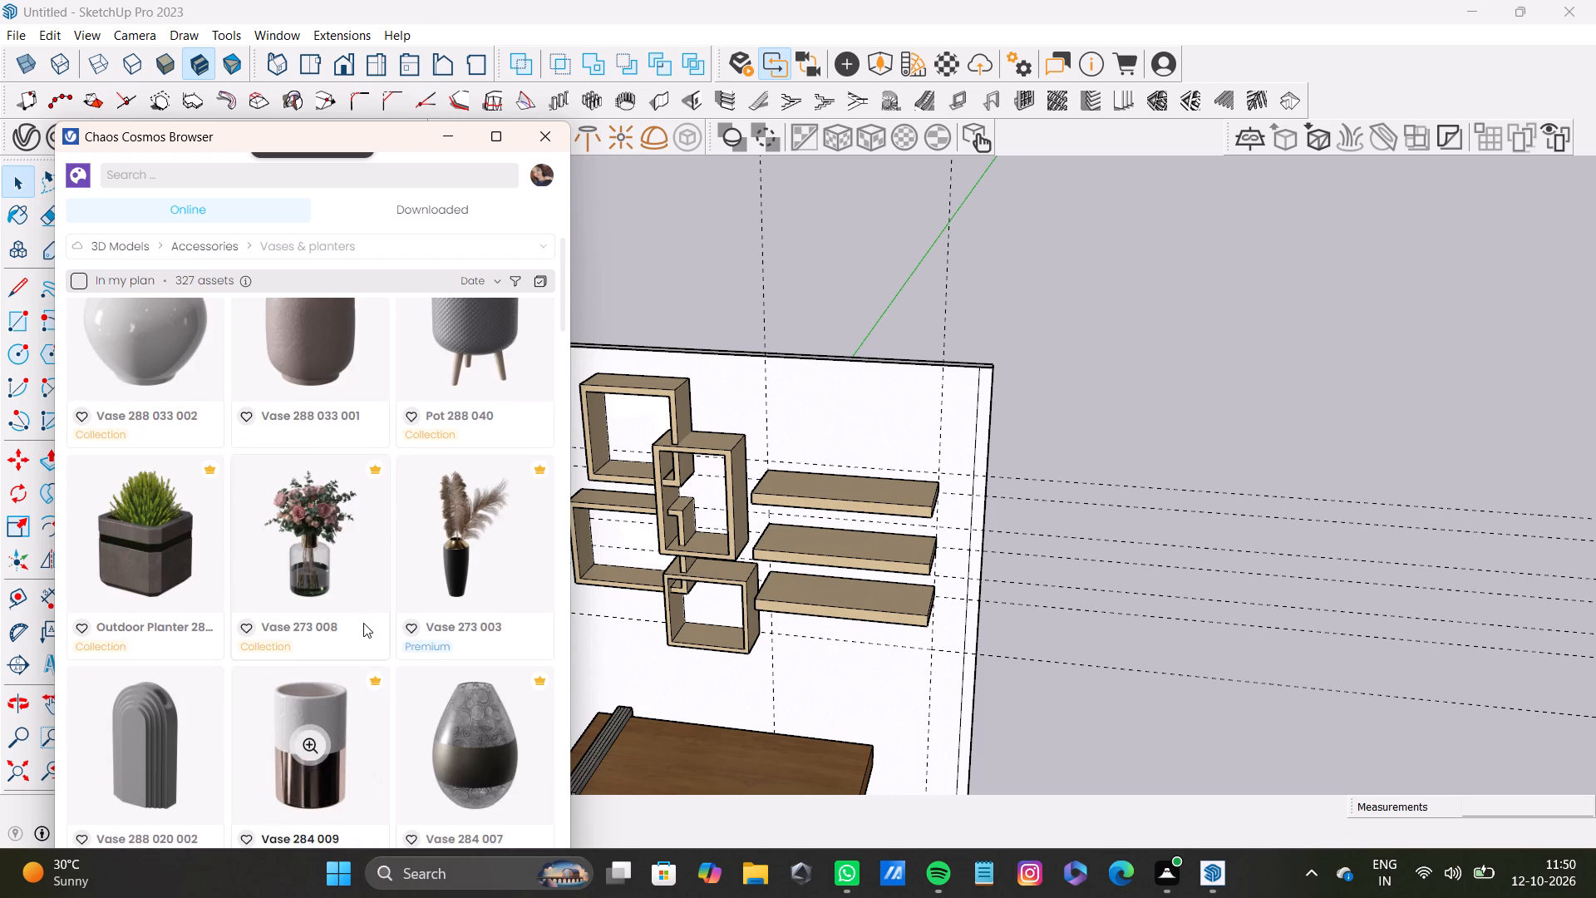
pyautogui.scroll(-3, 416, 647)
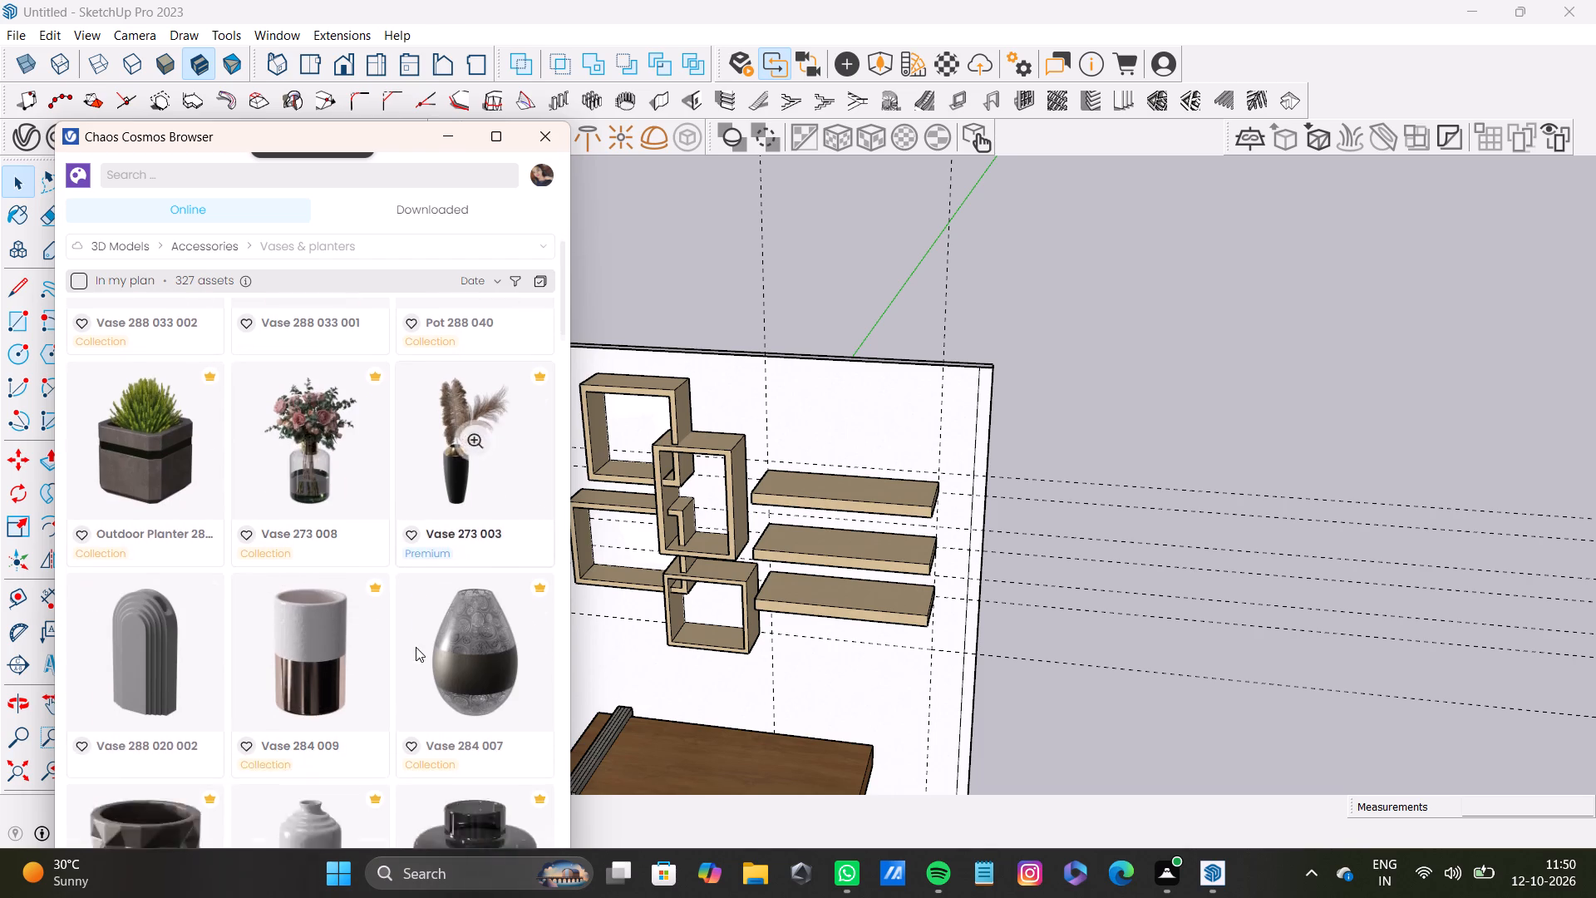
pyautogui.click(159, 432)
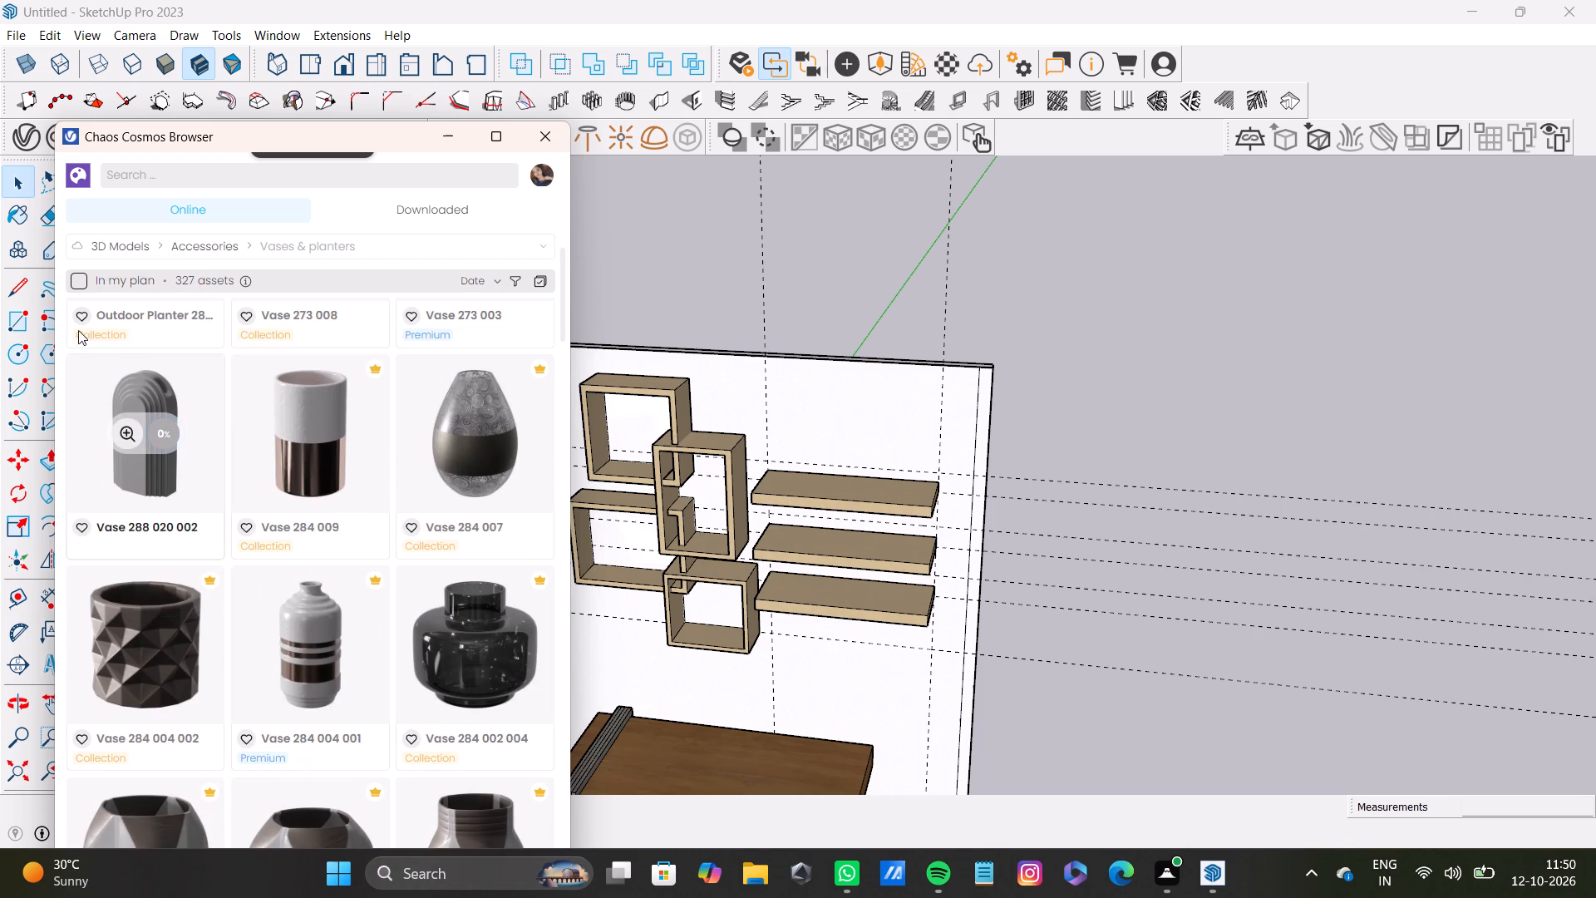
# Find Vase 296 007 001, the dried bouquet in a copper vase, in the Vases & planters category and download it.
pyautogui.scroll(-3, 229, 437)
pyautogui.scroll(1, 347, 501)
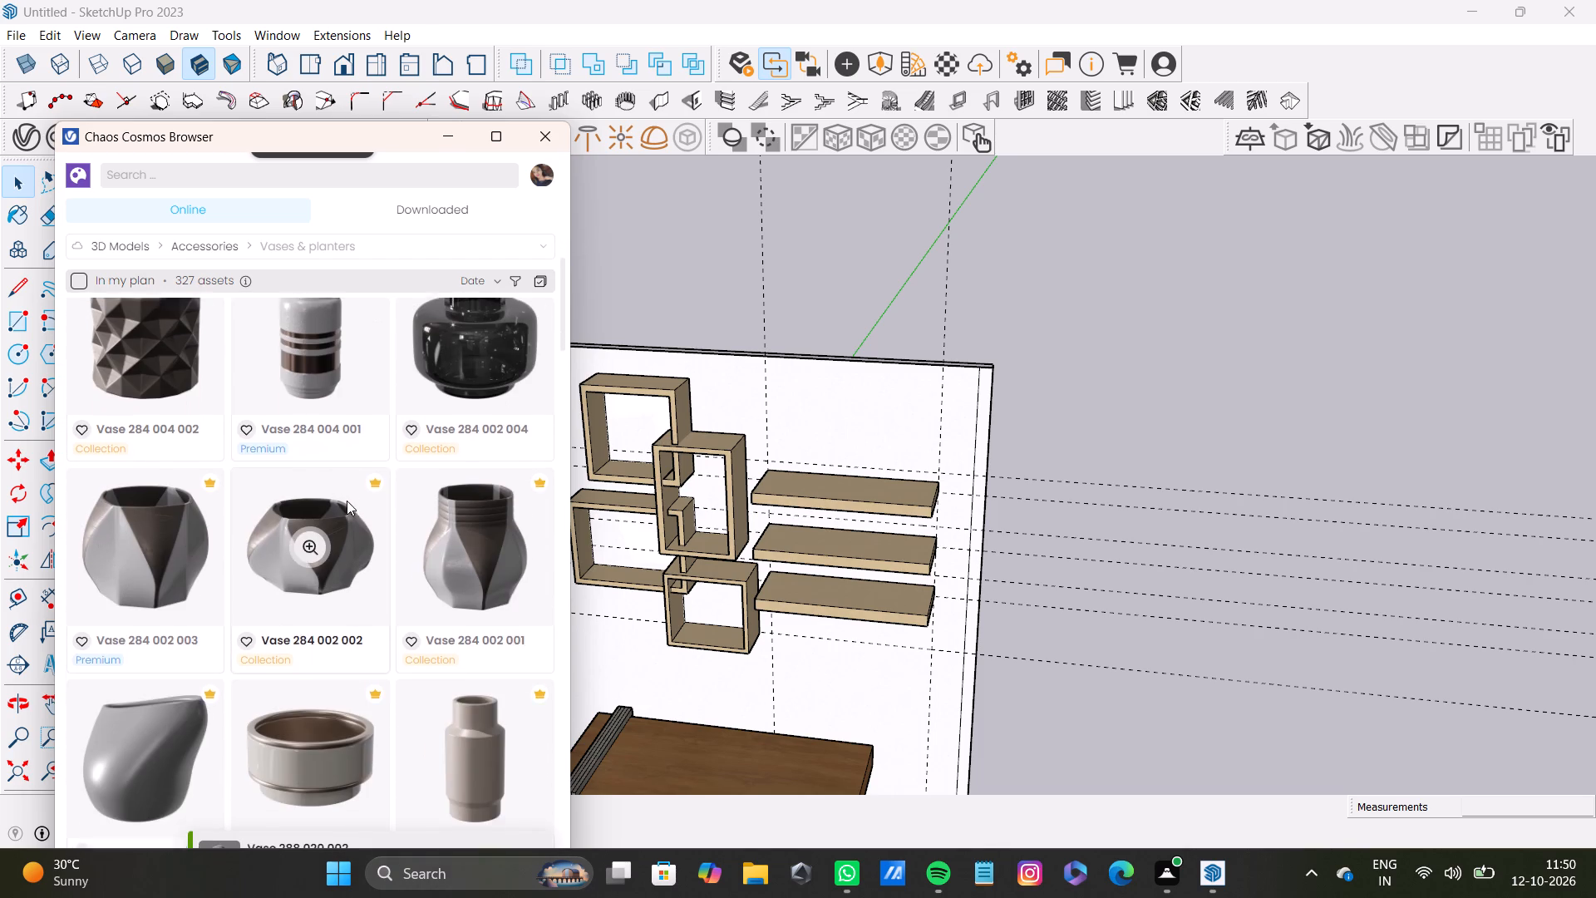
pyautogui.scroll(1, 347, 501)
pyautogui.scroll(-5, 416, 583)
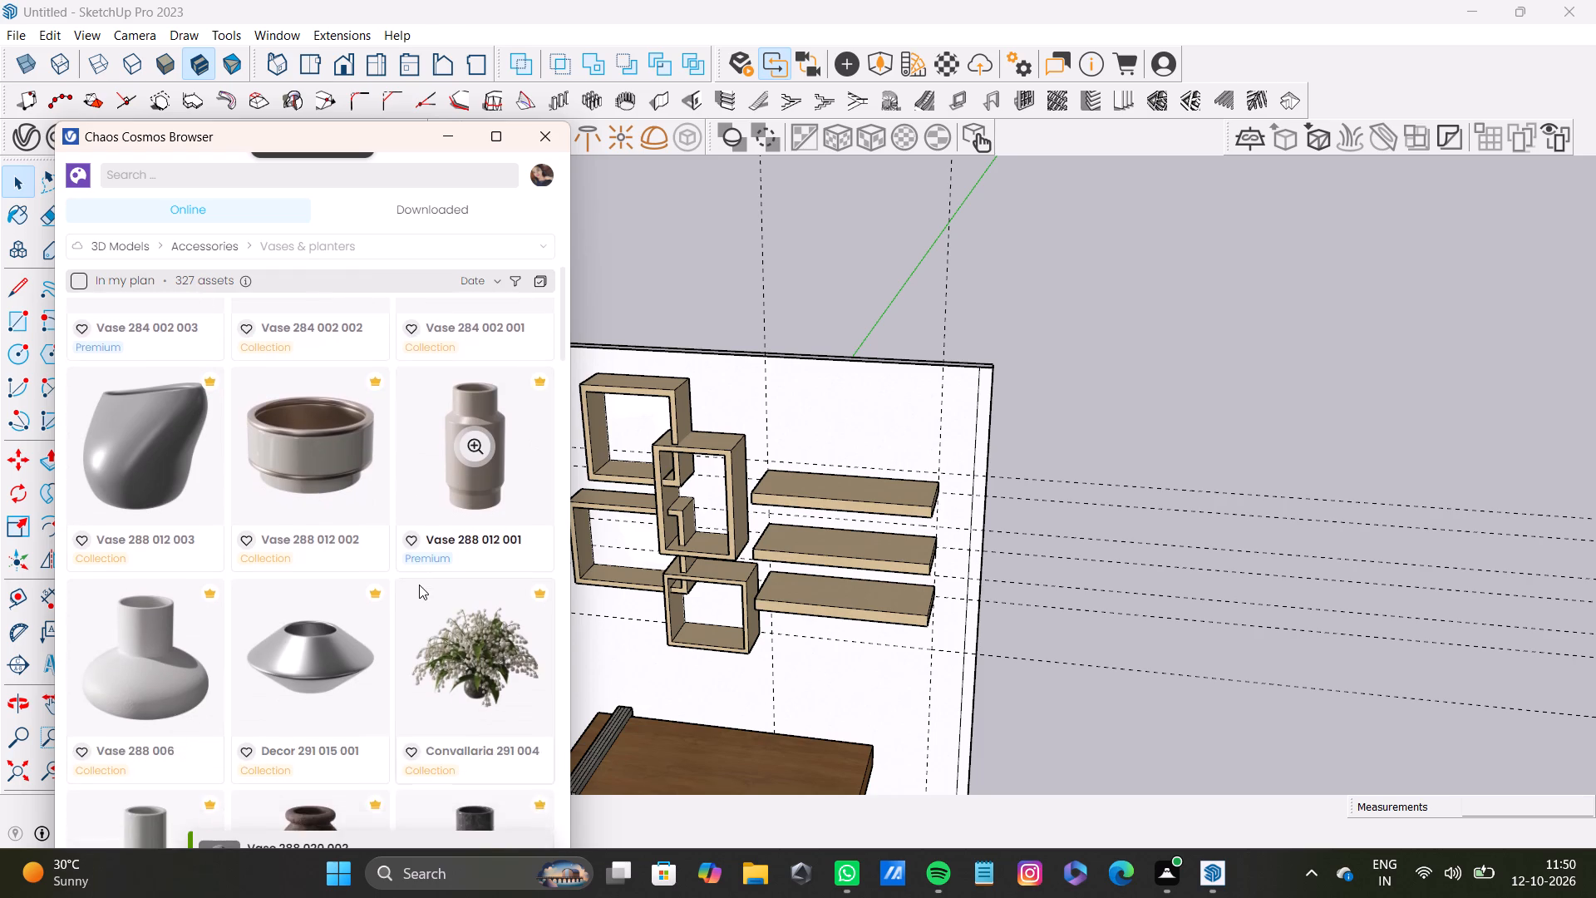
pyautogui.scroll(-5, 419, 585)
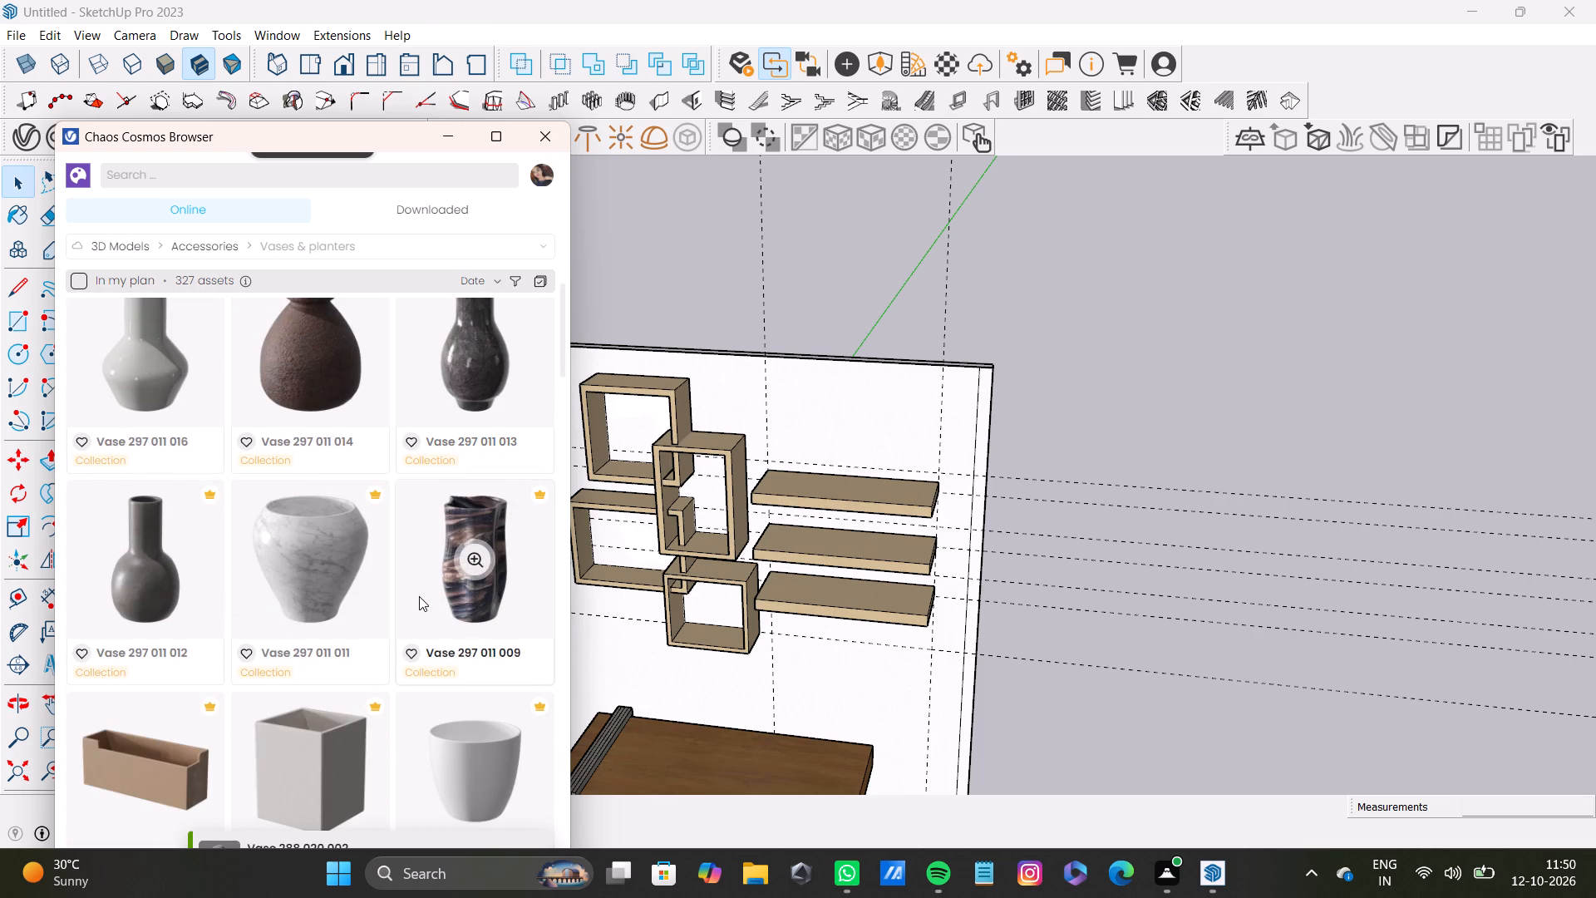
pyautogui.scroll(-8, 419, 596)
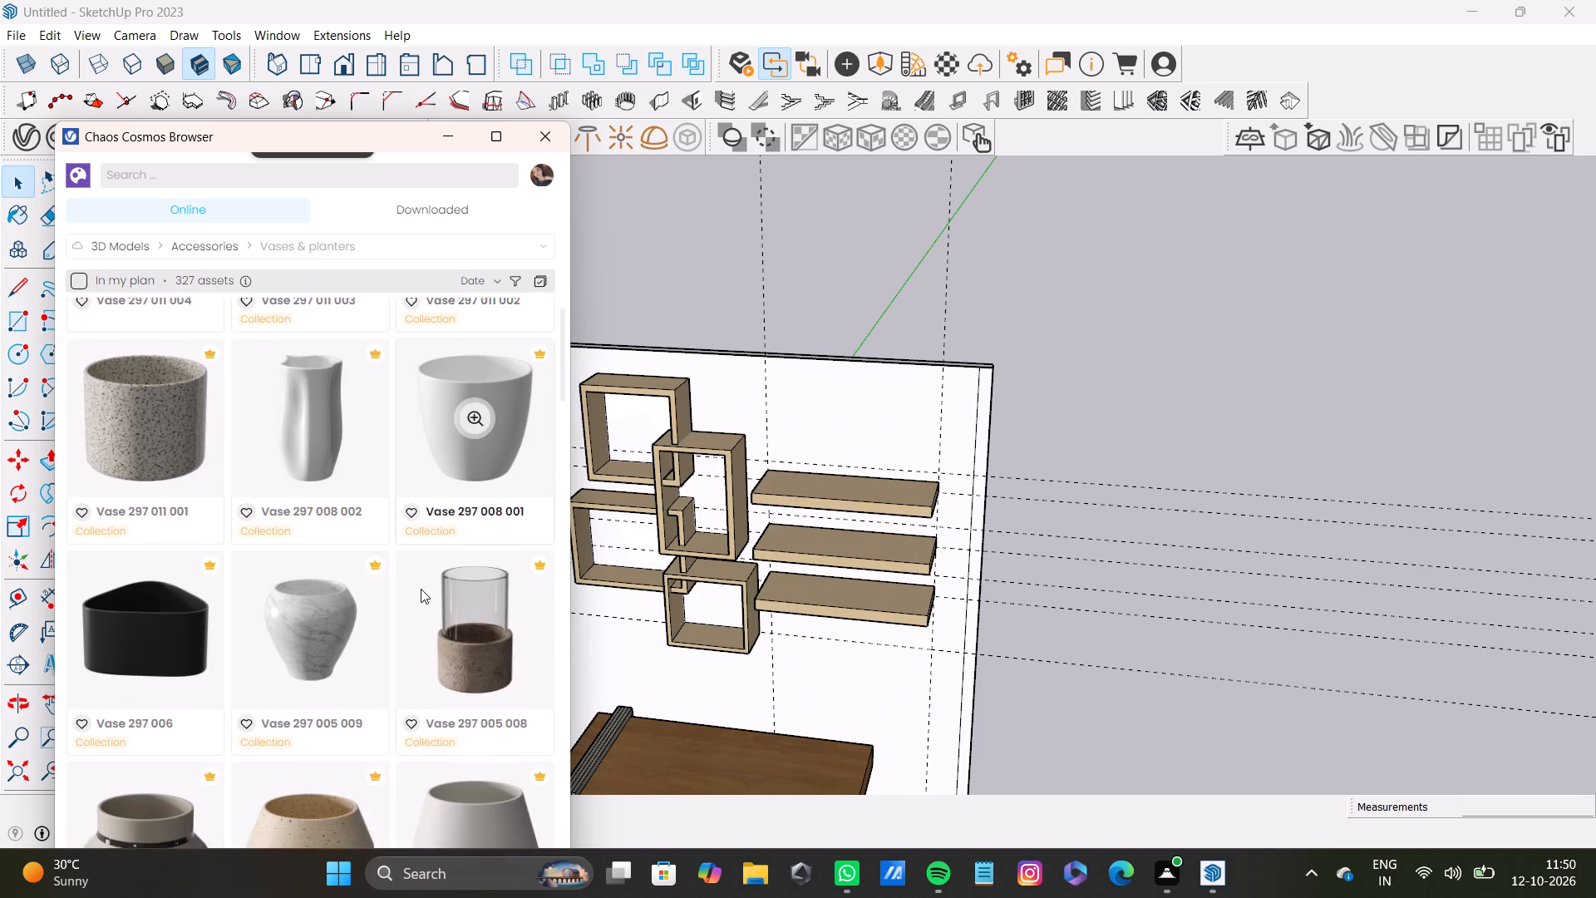
pyautogui.scroll(-8, 421, 589)
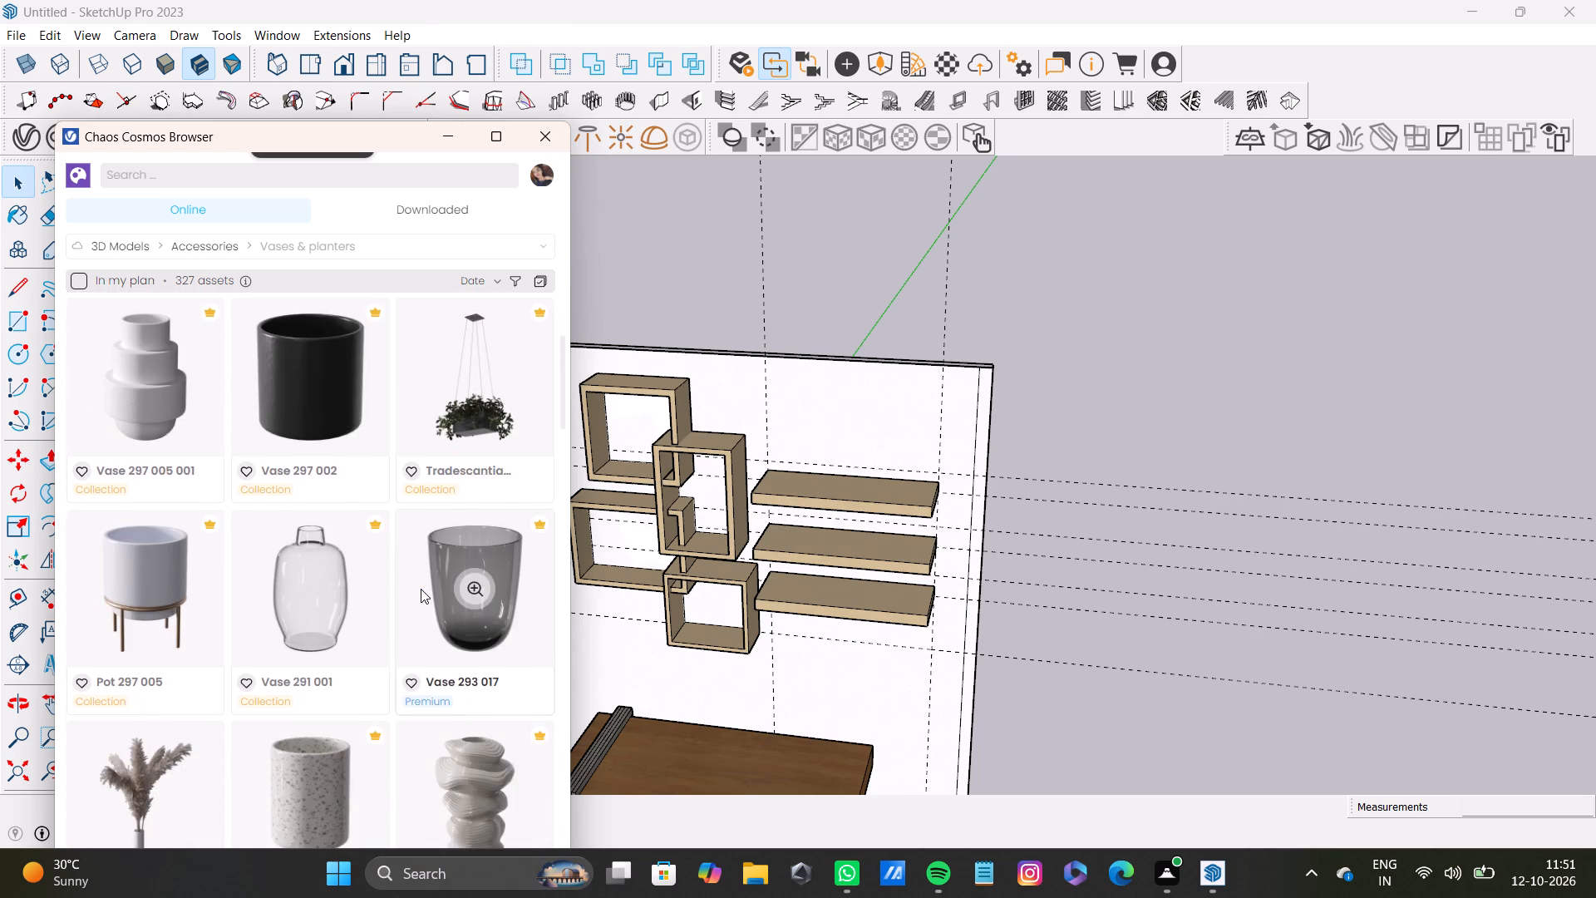
pyautogui.scroll(-7, 421, 589)
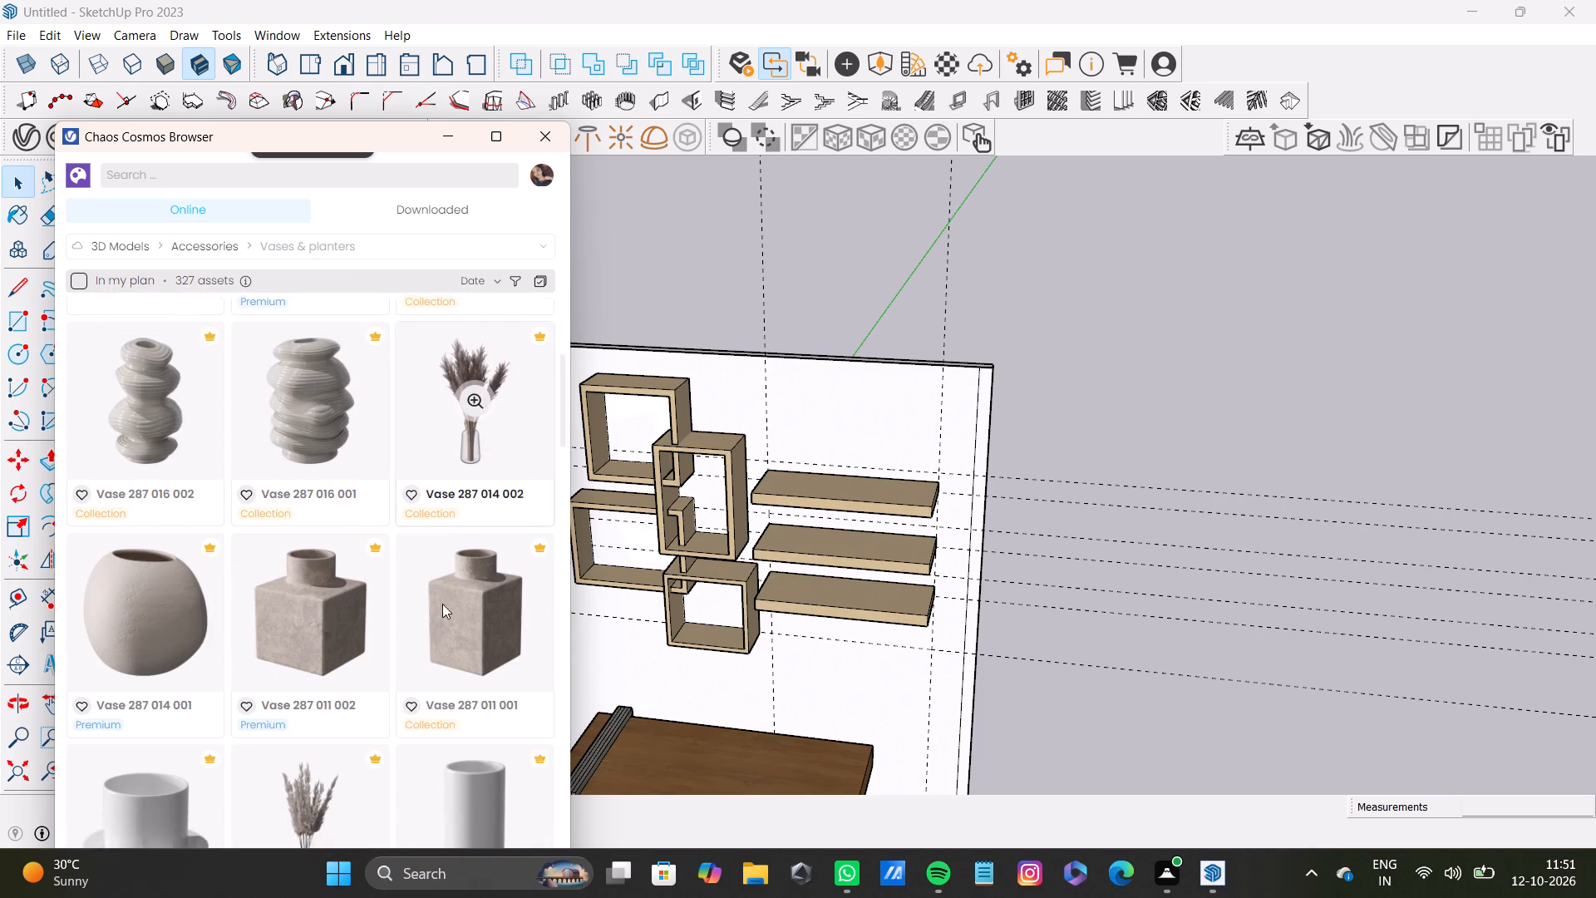
pyautogui.scroll(-5, 440, 599)
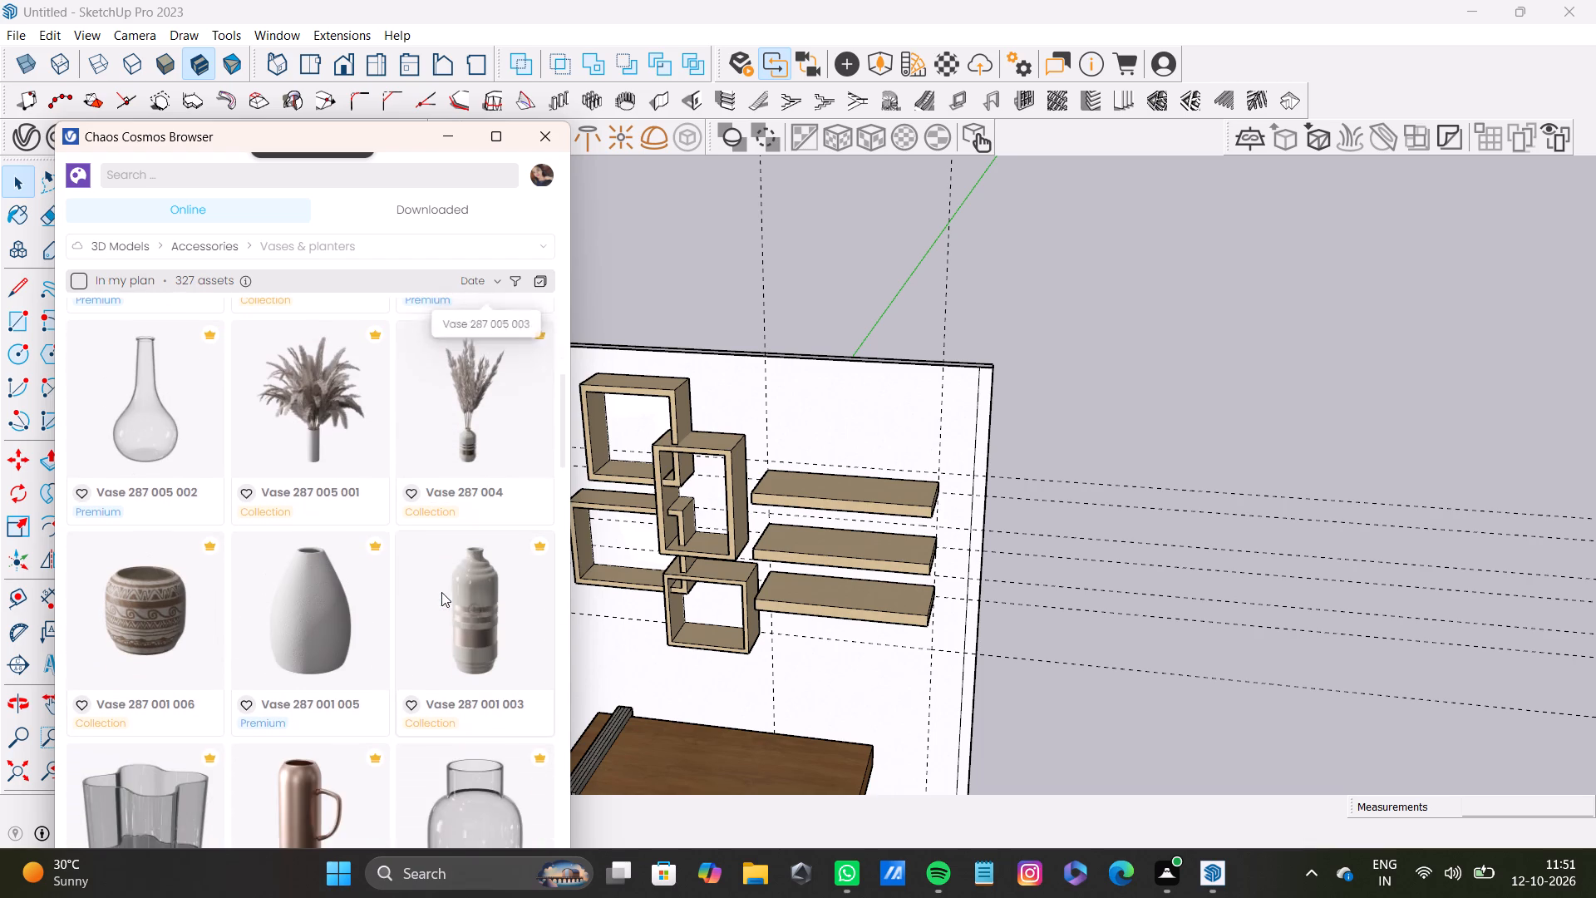
pyautogui.scroll(-7, 441, 585)
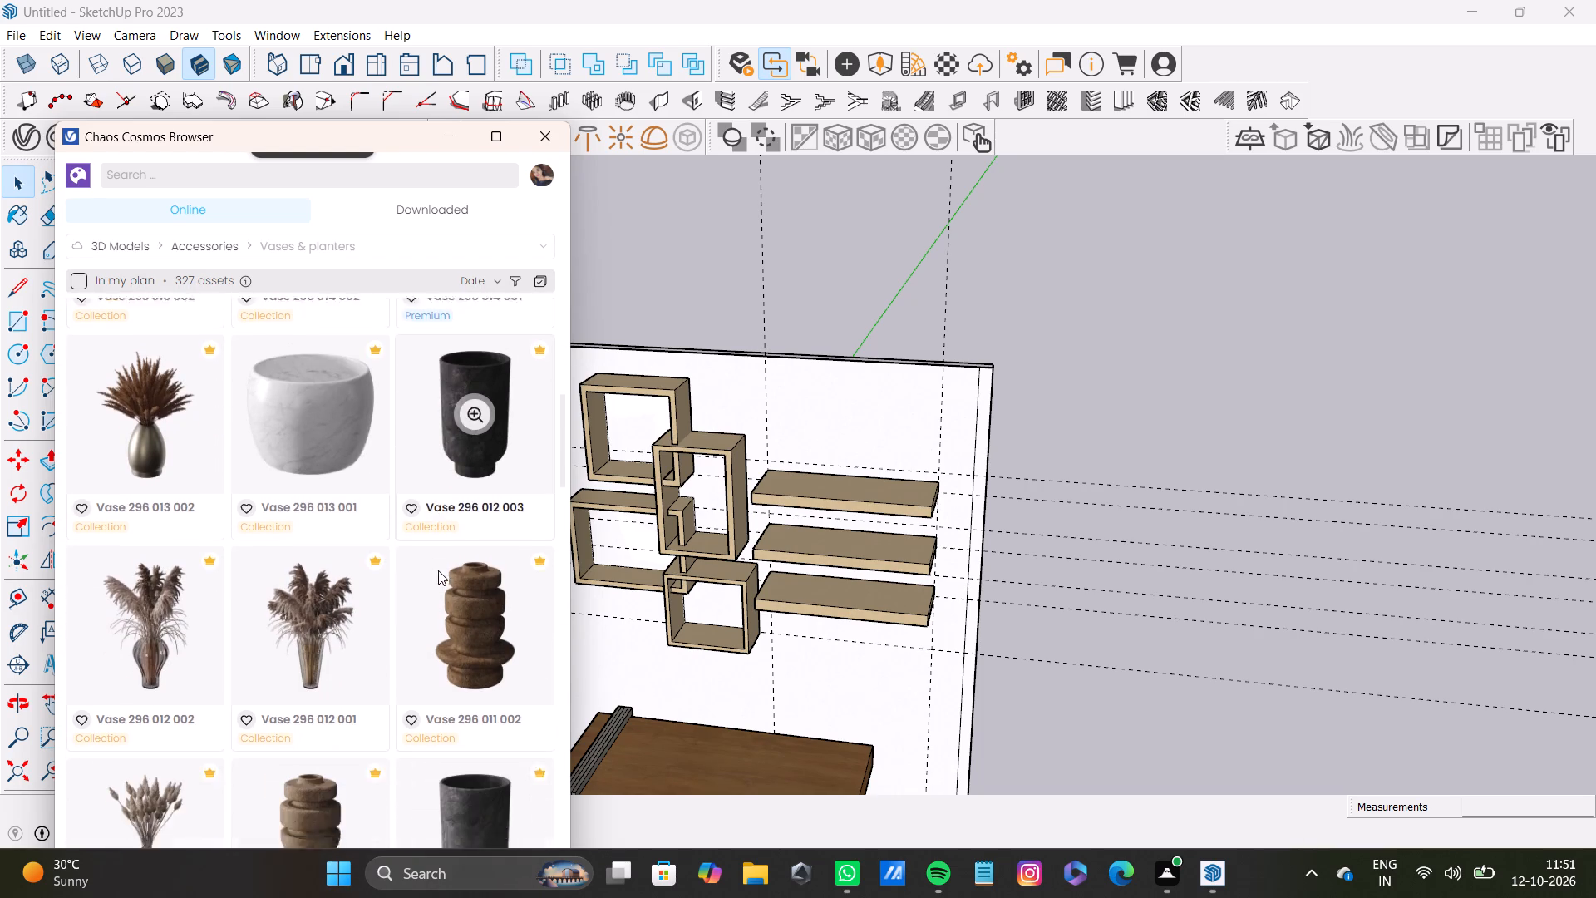
pyautogui.scroll(-1, 438, 570)
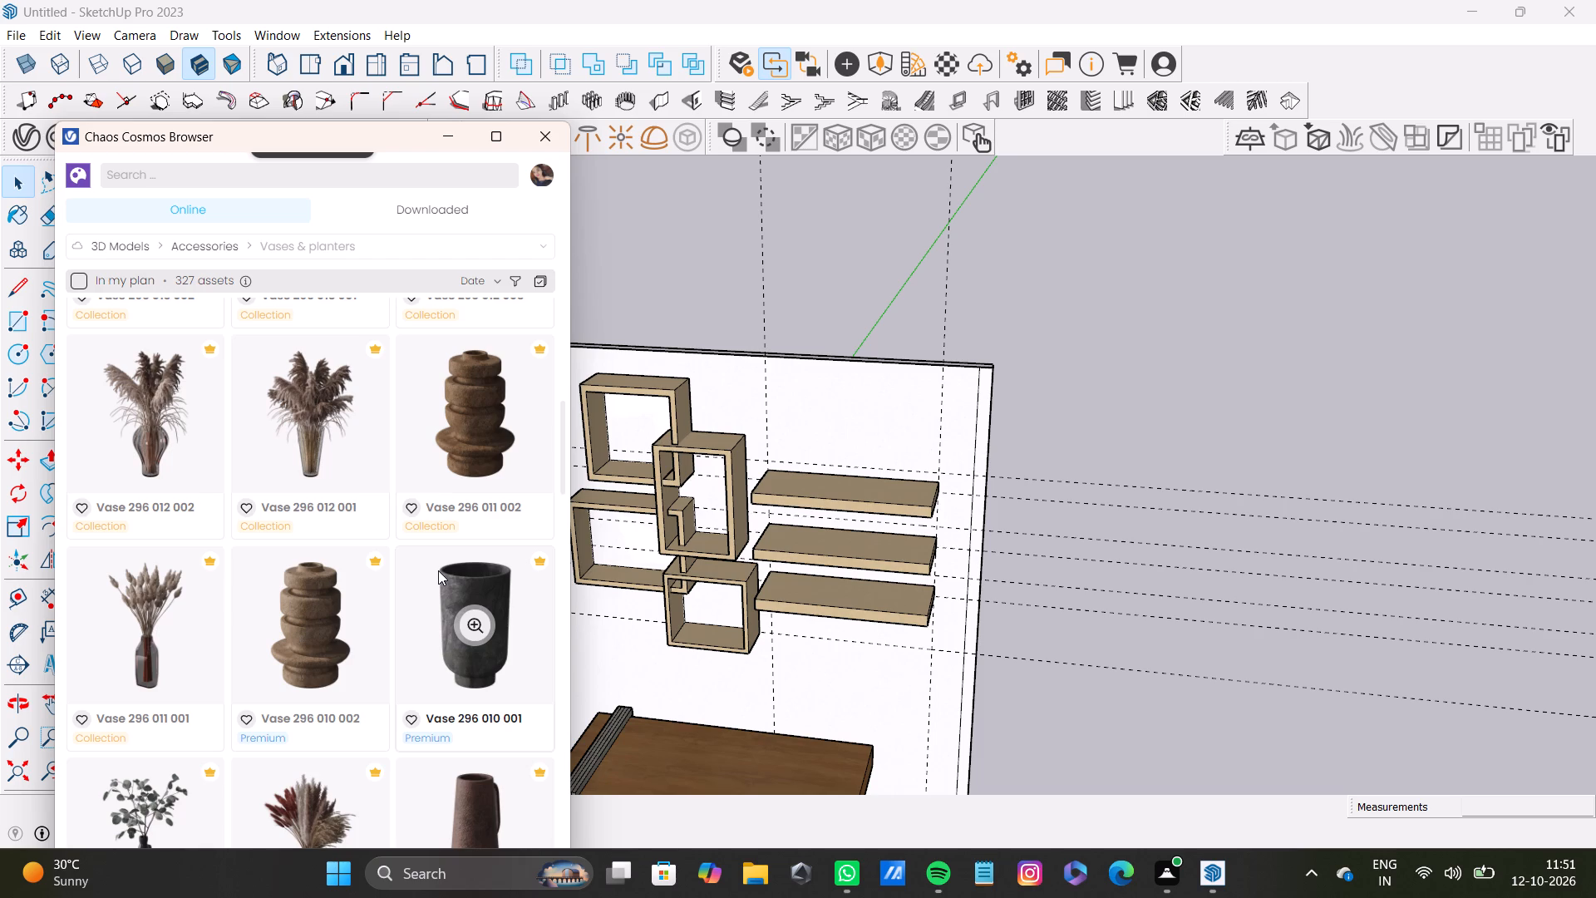
pyautogui.scroll(-4, 317, 468)
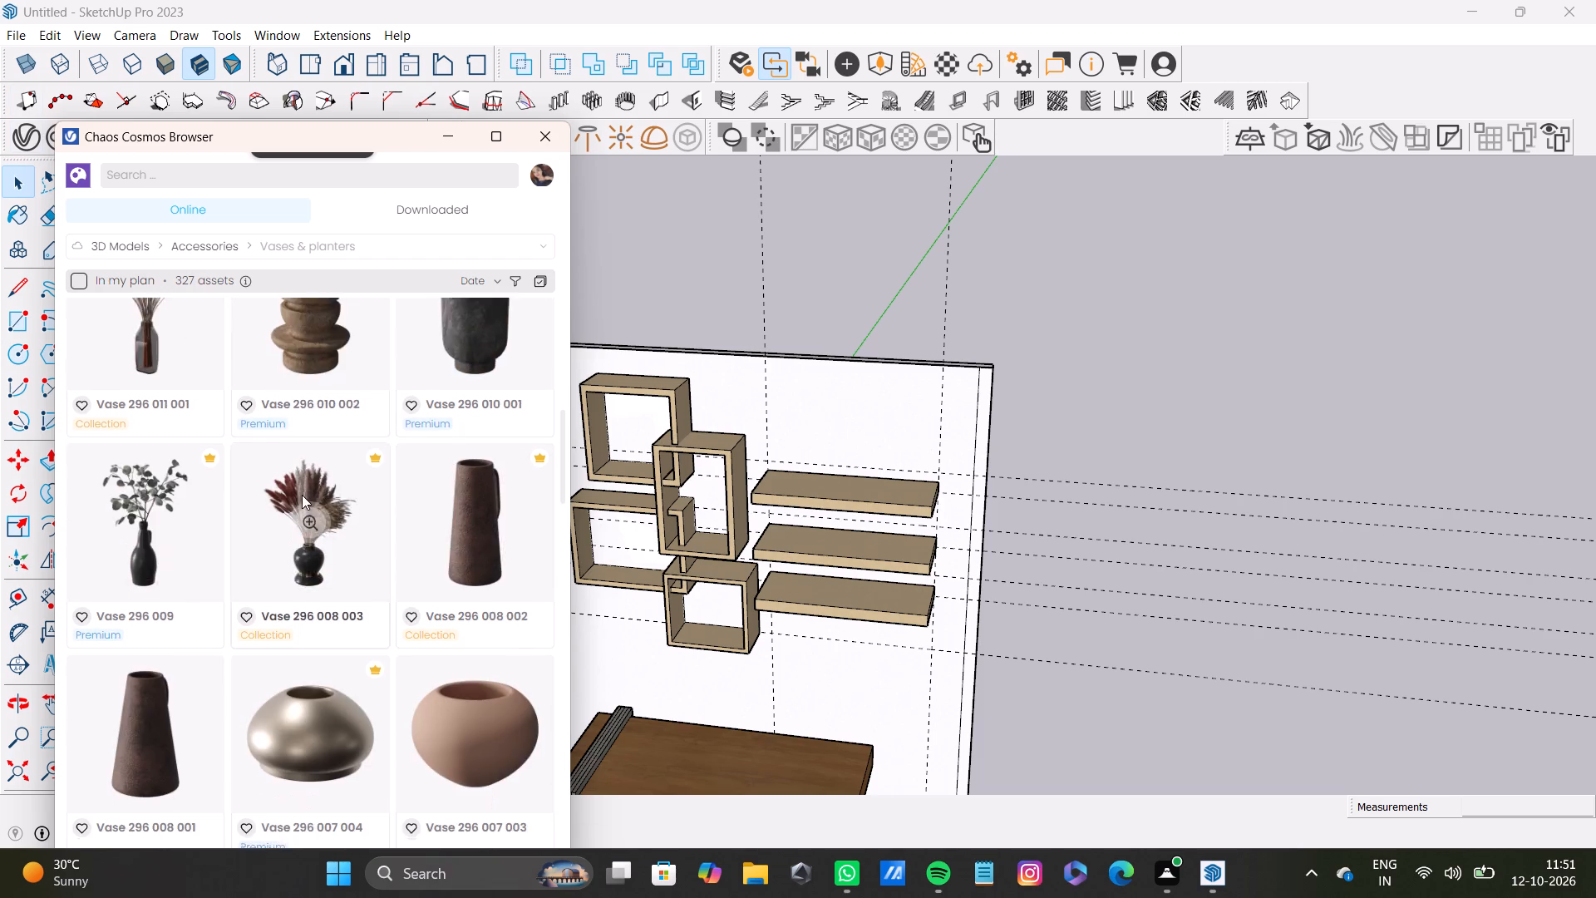
pyautogui.scroll(-4, 302, 495)
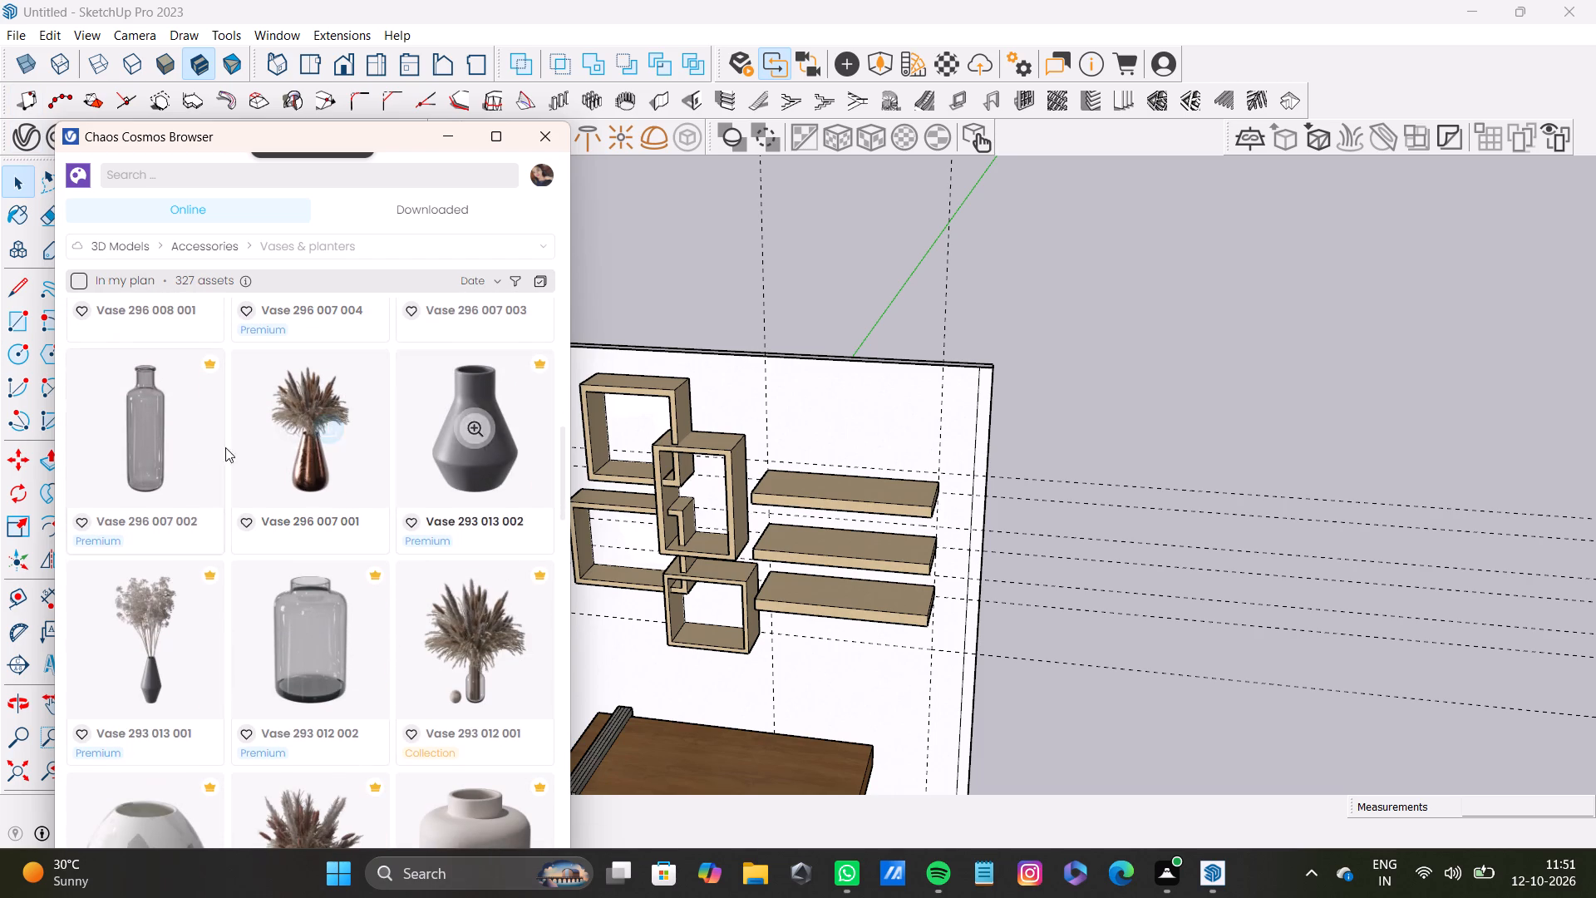
pyautogui.click(329, 422)
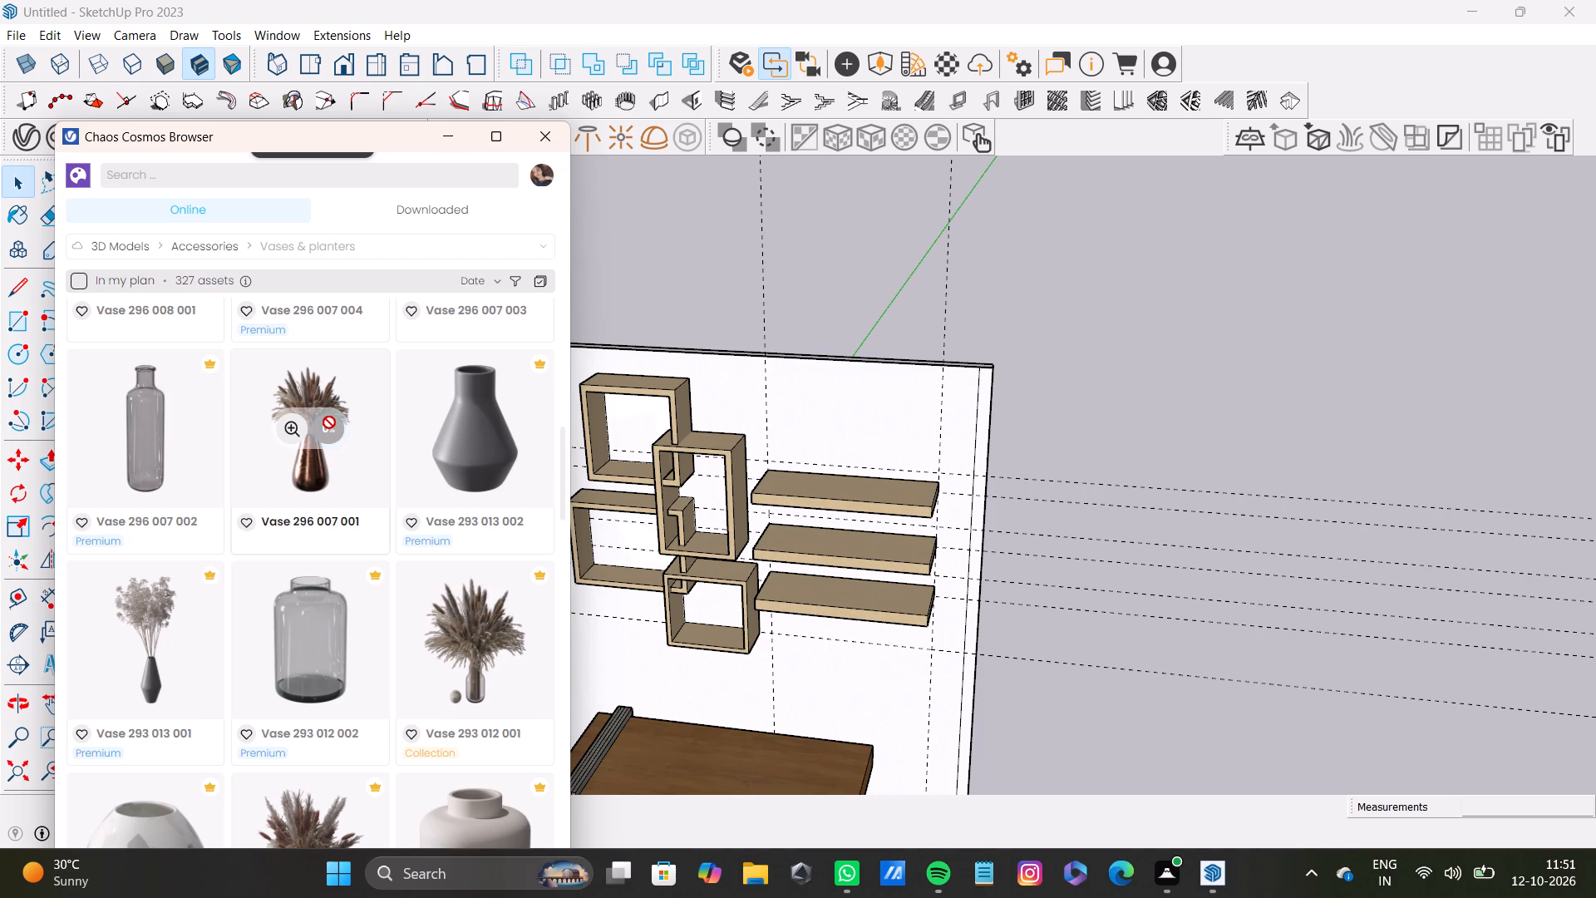
# Find Vase 160 010, the glass vase with green leafy stems, further down Vases & planters and download it.
pyautogui.scroll(-4, 388, 488)
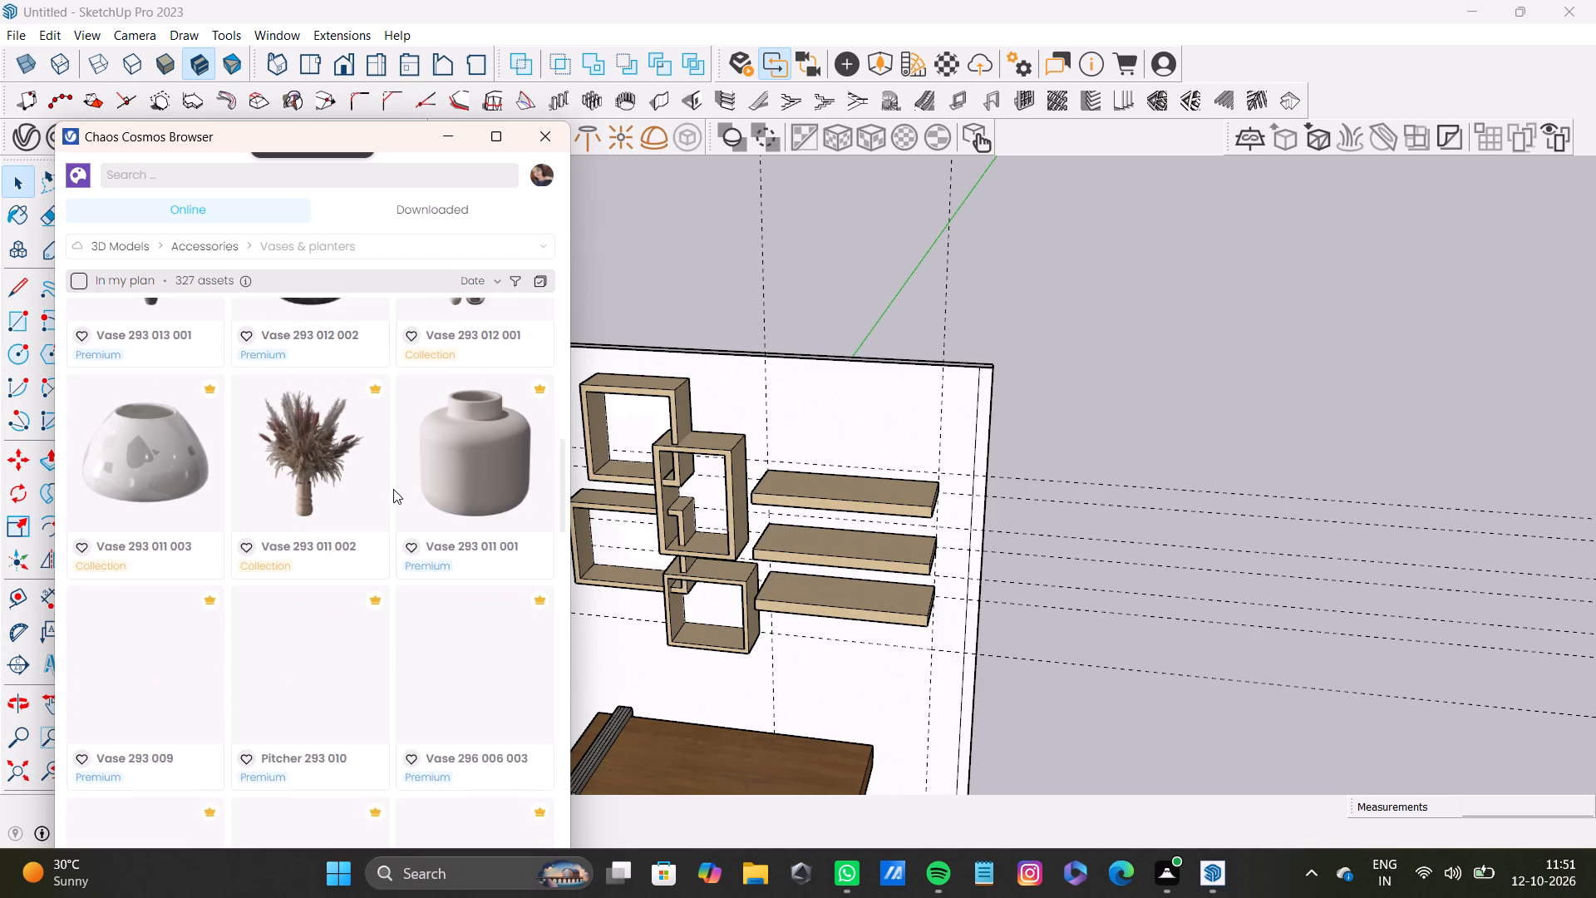
pyautogui.scroll(-5, 393, 489)
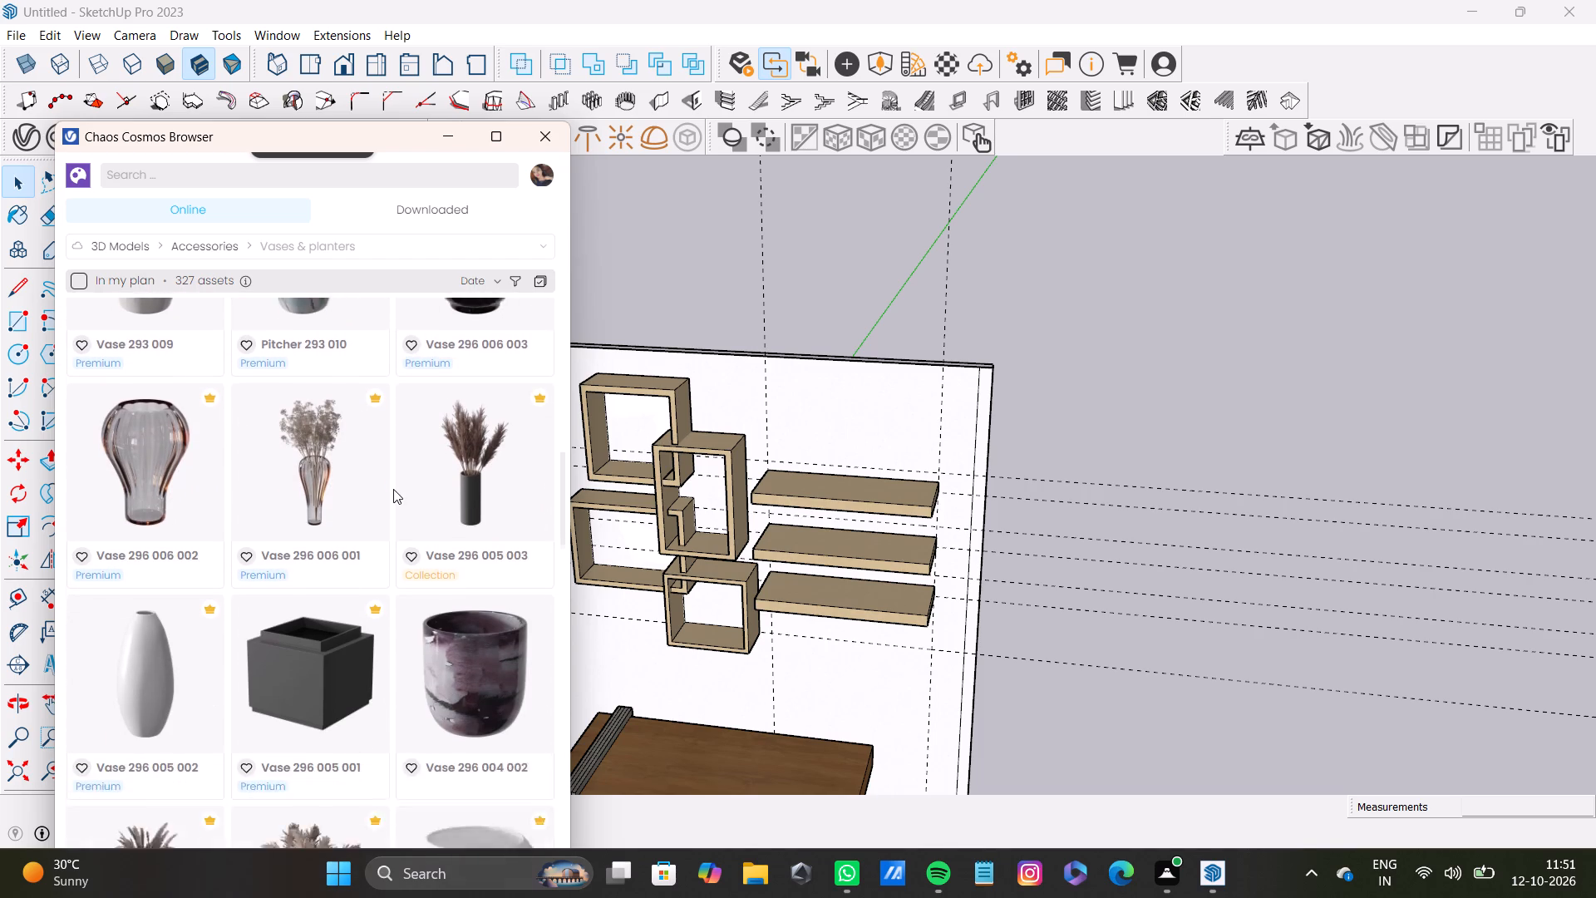
pyautogui.scroll(-8, 393, 489)
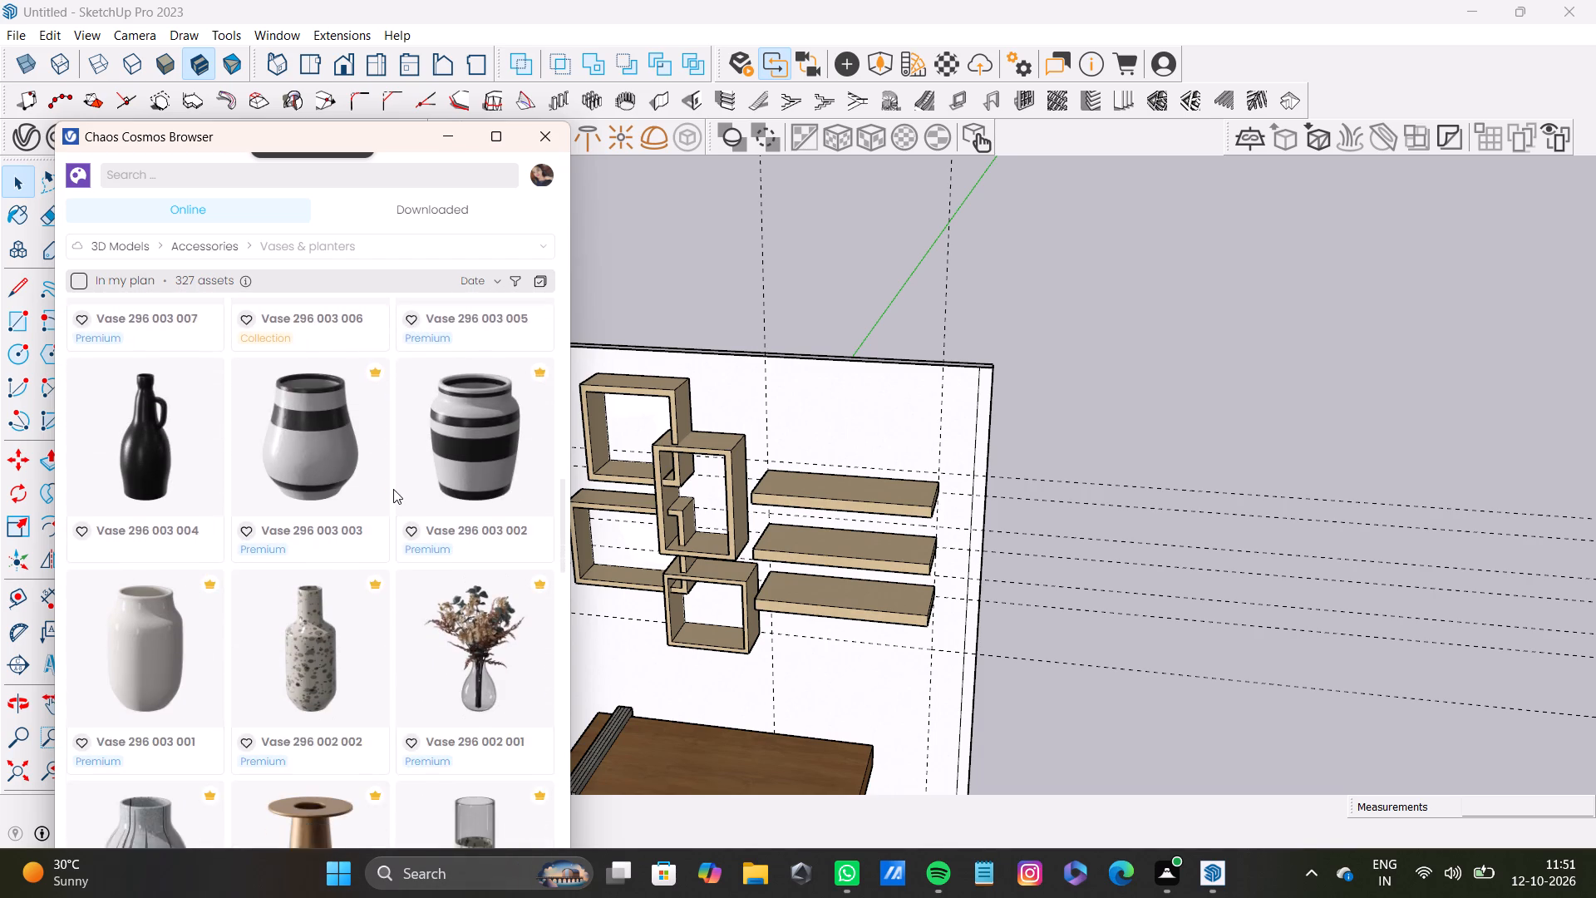
pyautogui.scroll(-12, 393, 489)
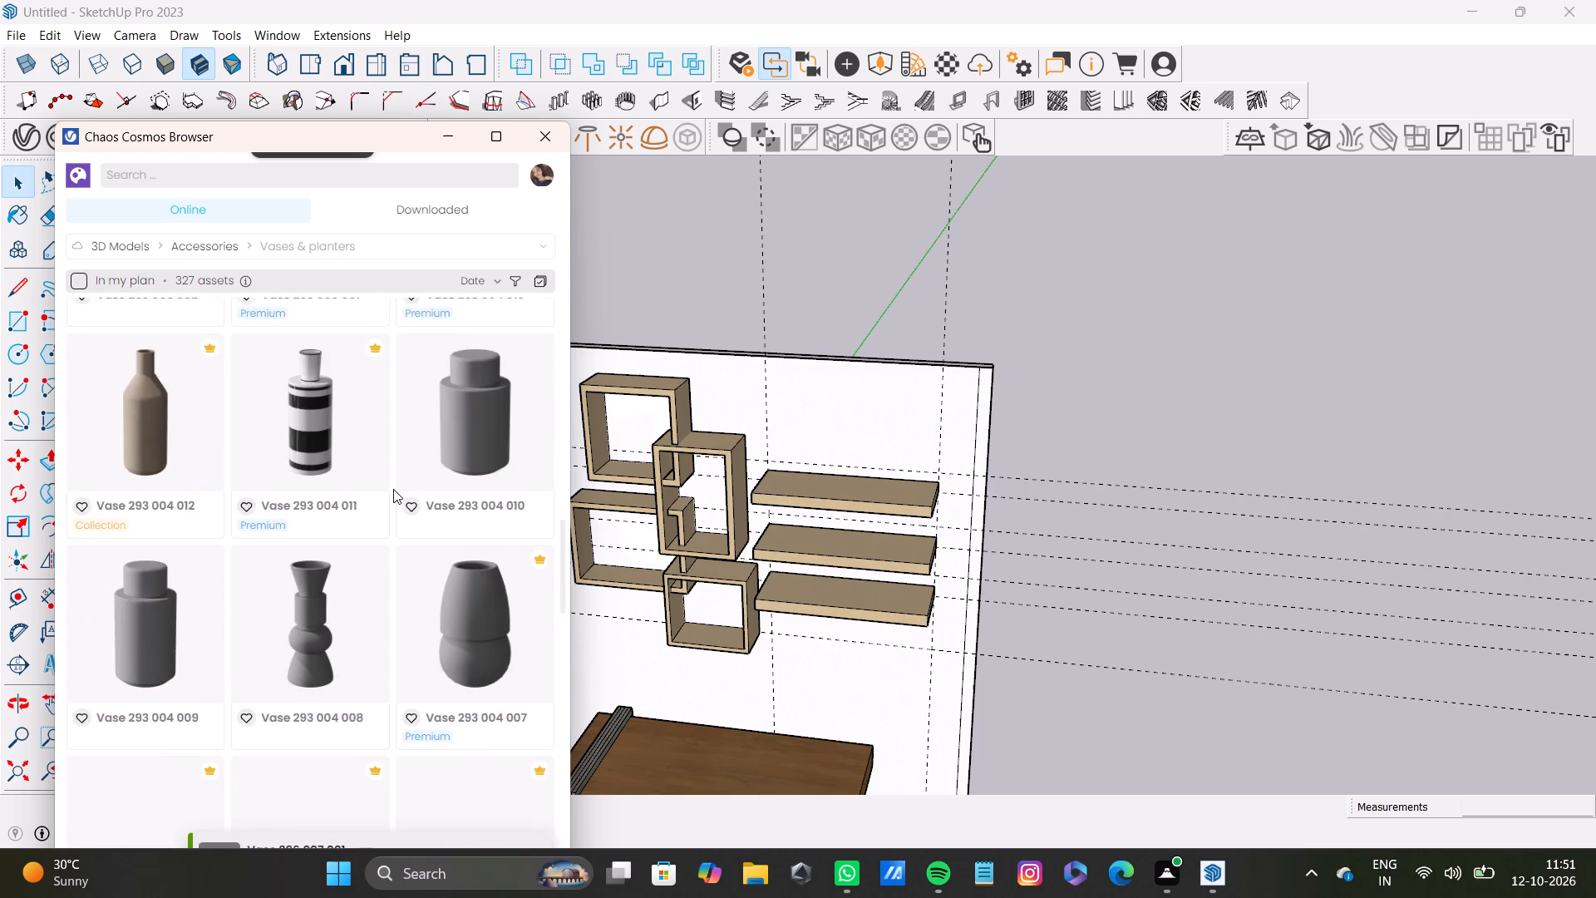
pyautogui.scroll(-7, 393, 489)
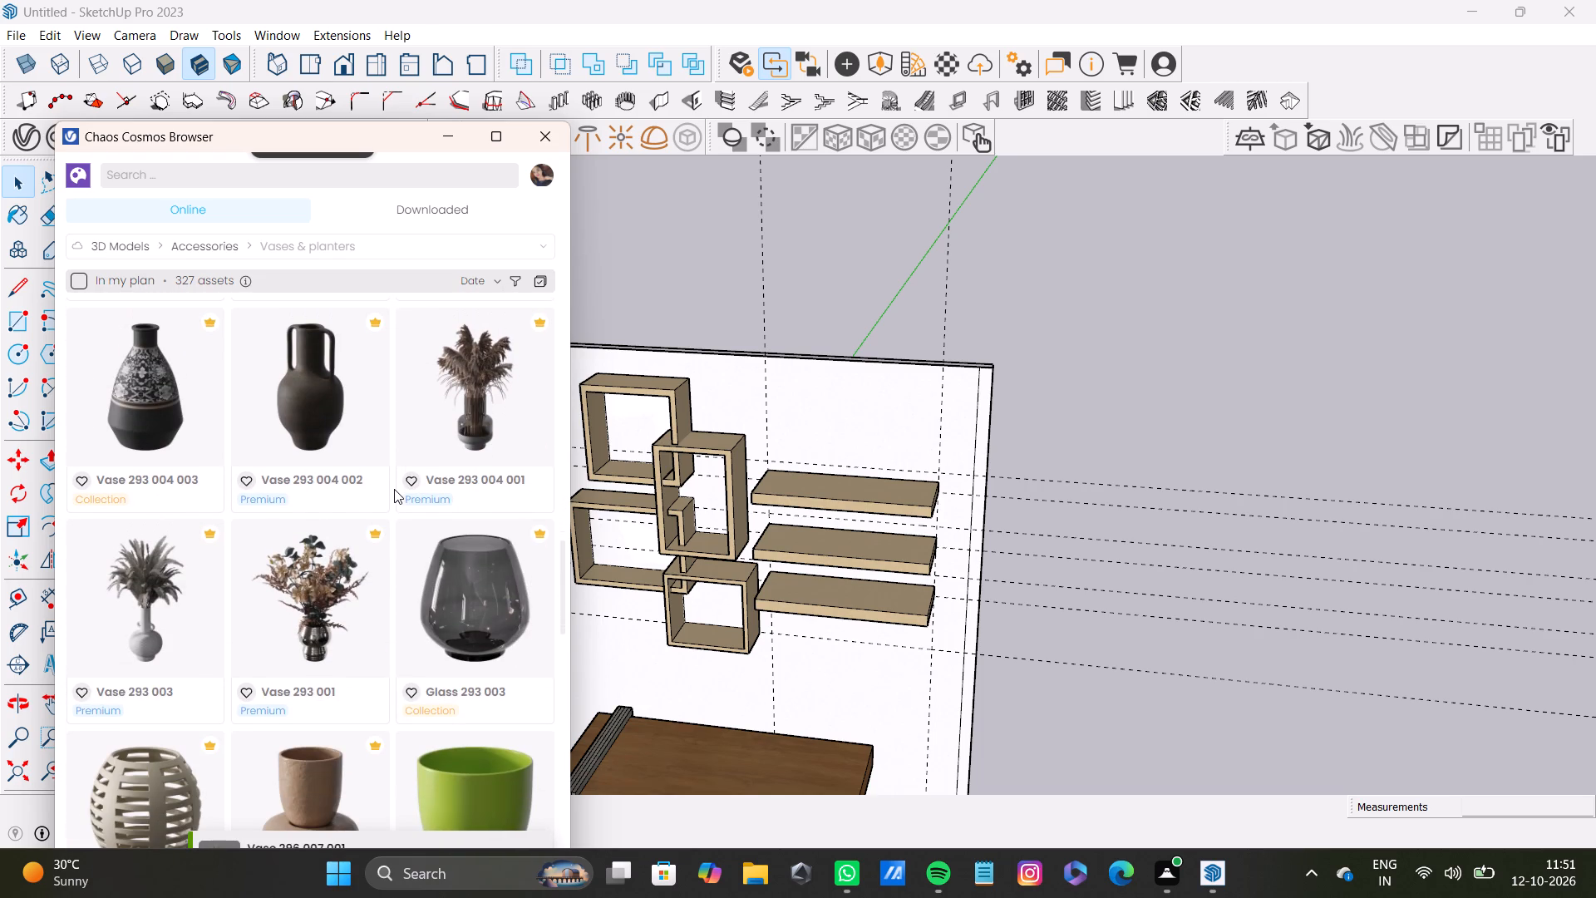
pyautogui.scroll(-13, 394, 489)
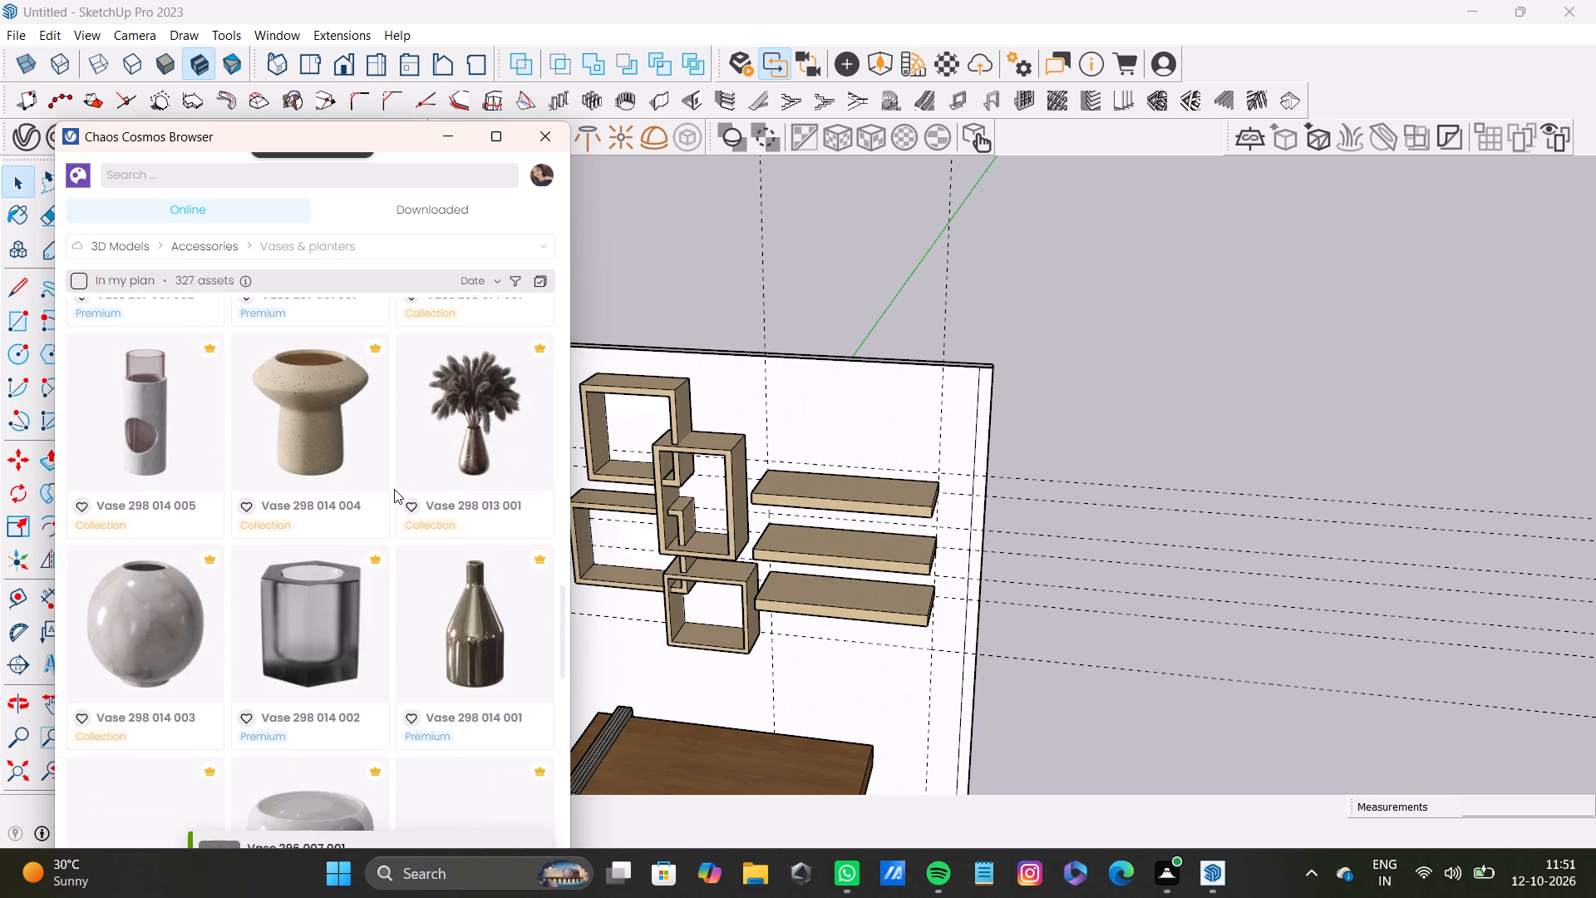
pyautogui.scroll(-16, 394, 489)
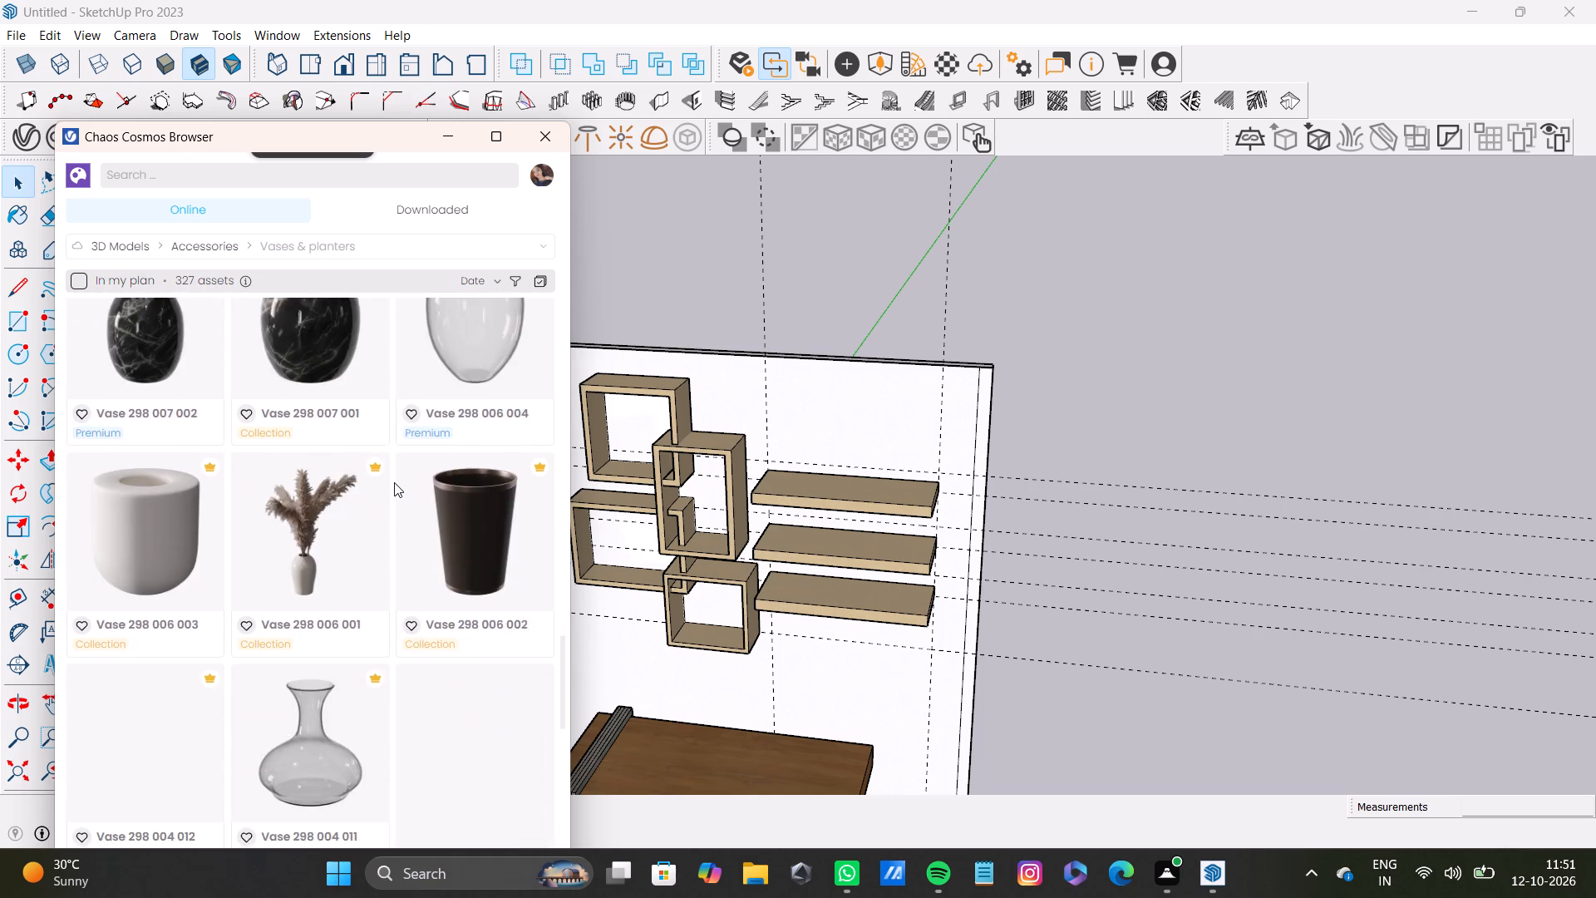
pyautogui.scroll(-10, 394, 482)
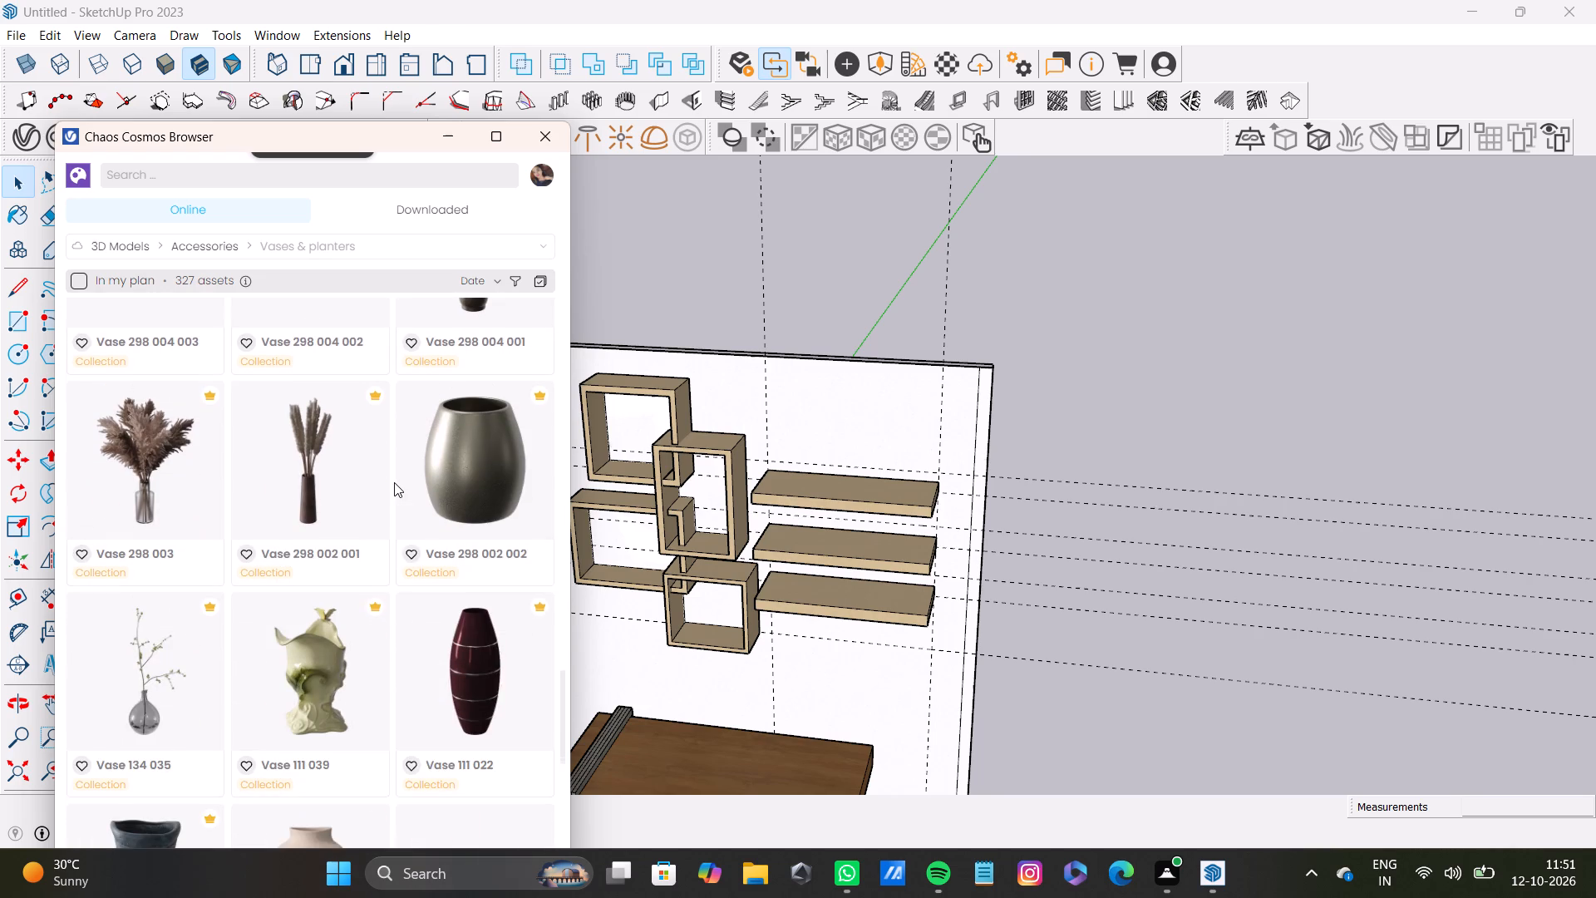
pyautogui.scroll(-14, 394, 482)
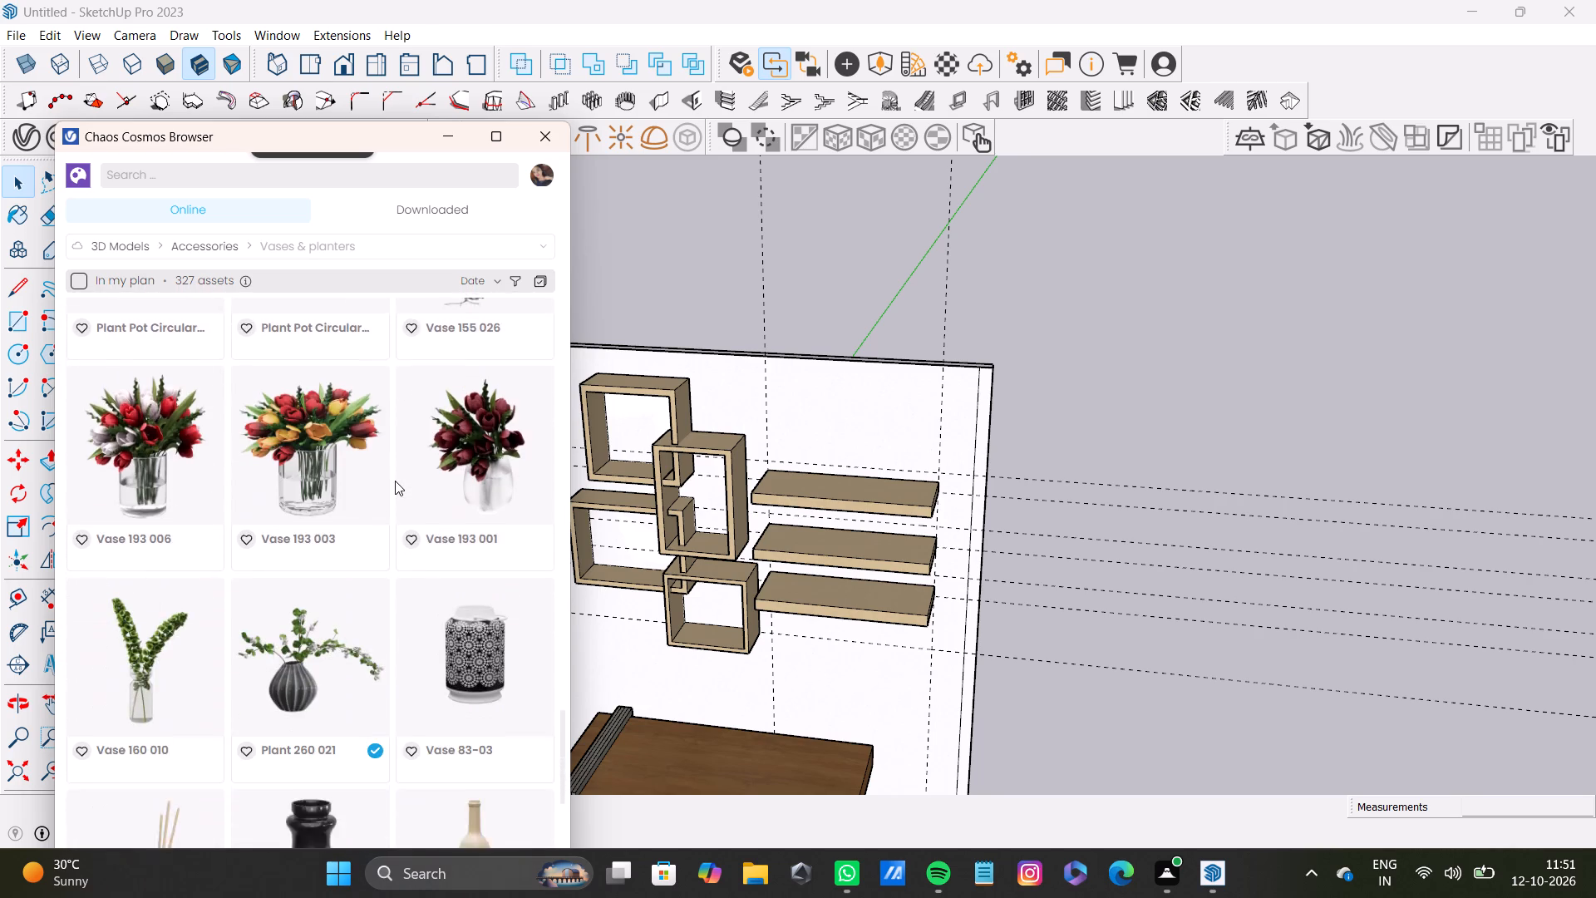
pyautogui.scroll(4, 395, 481)
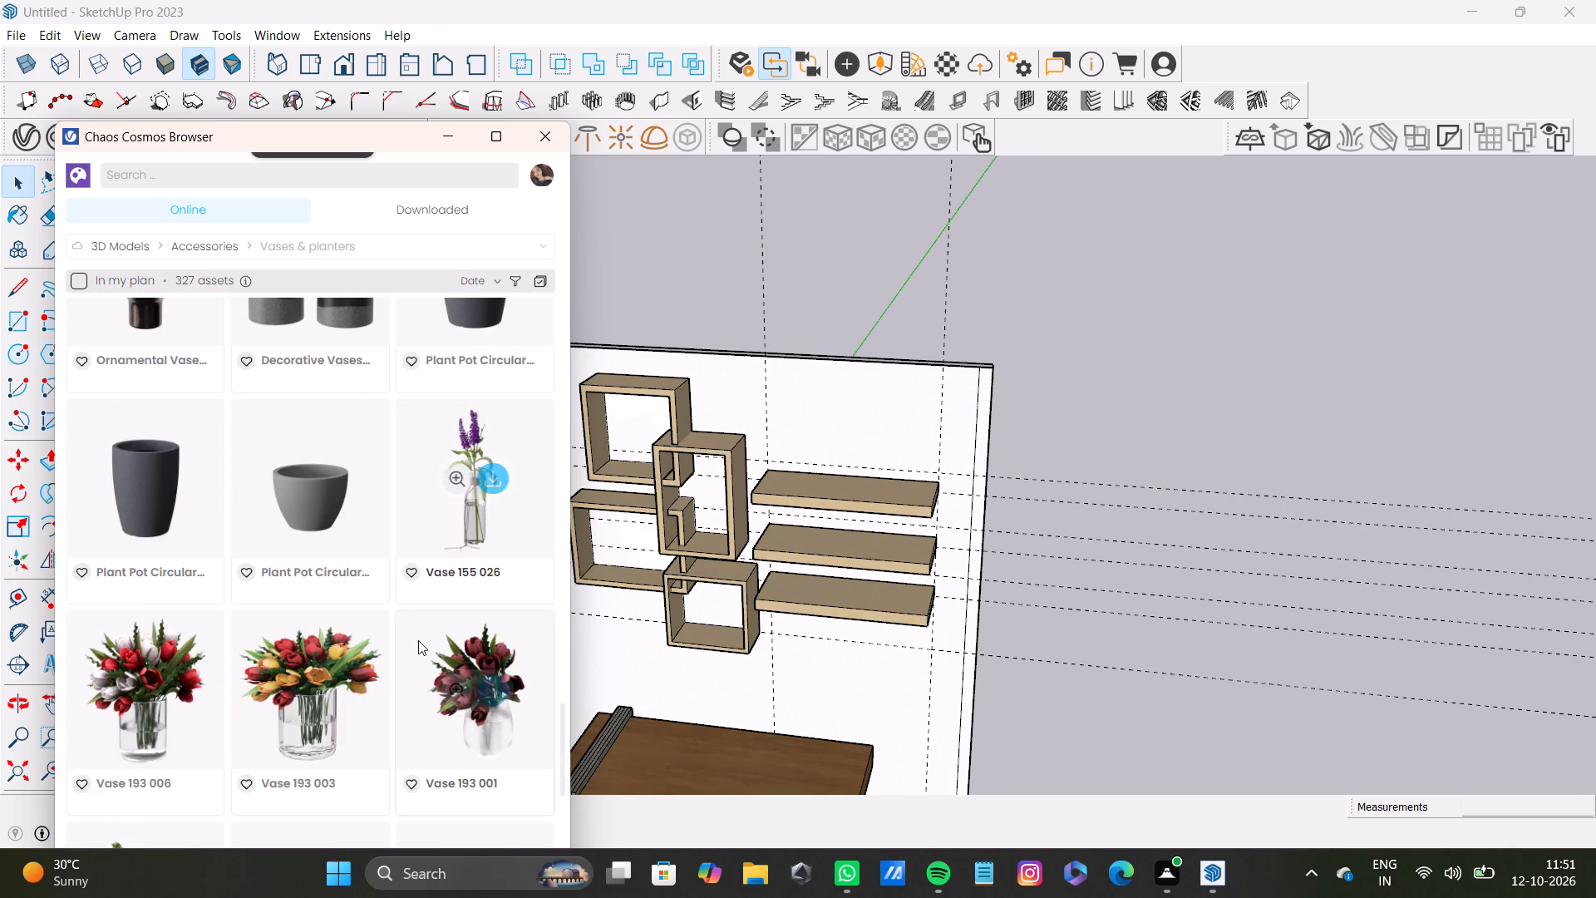
pyautogui.scroll(-1, 418, 640)
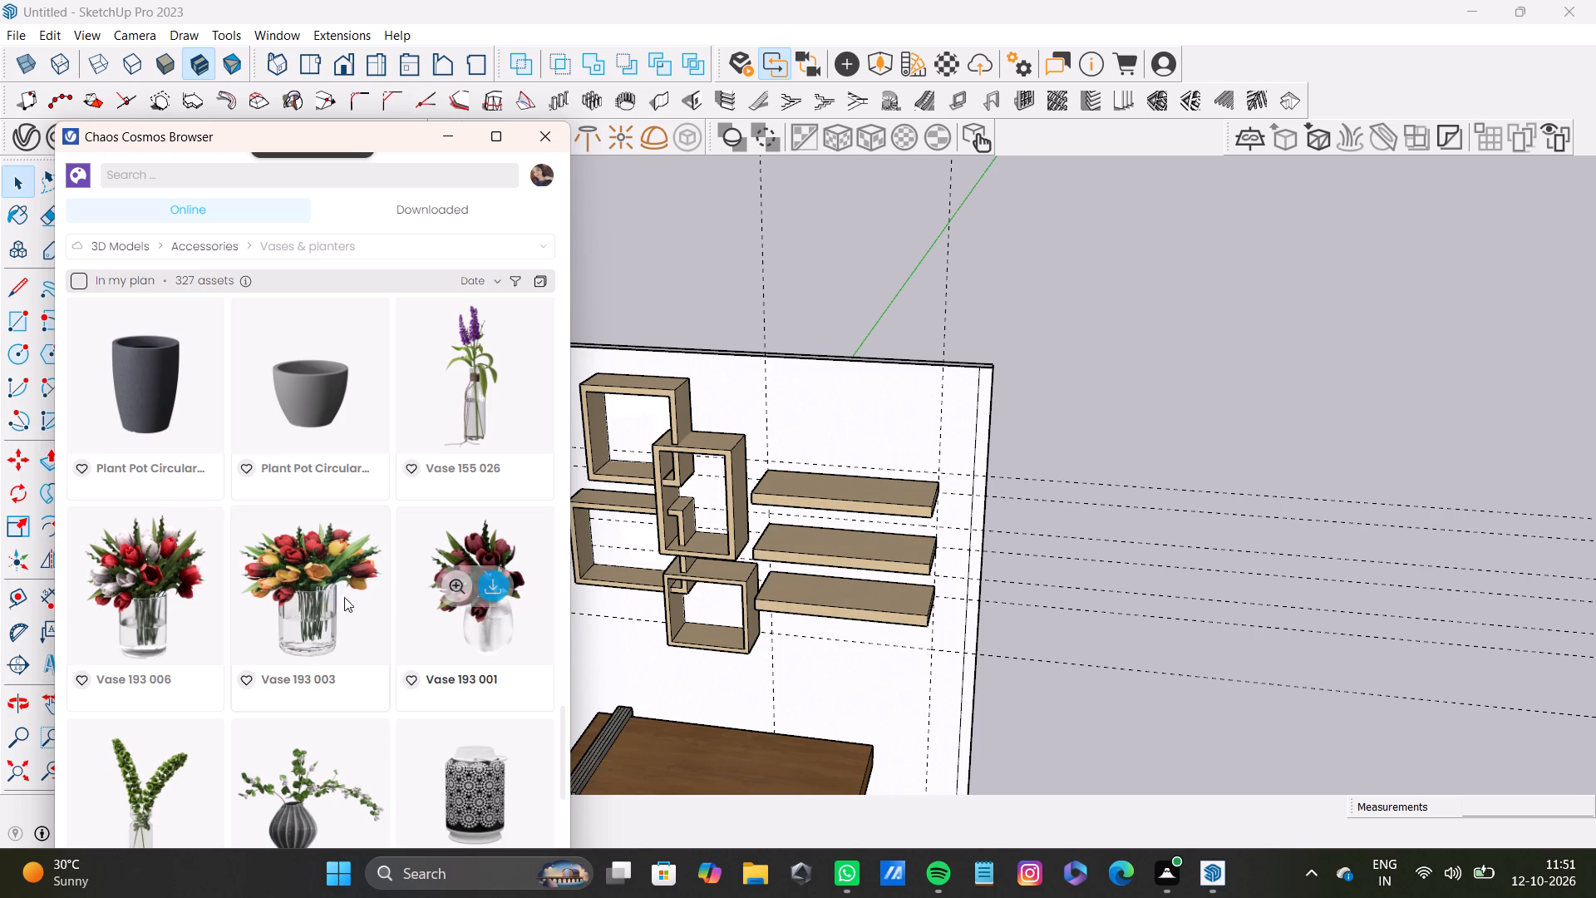
pyautogui.scroll(-2, 370, 618)
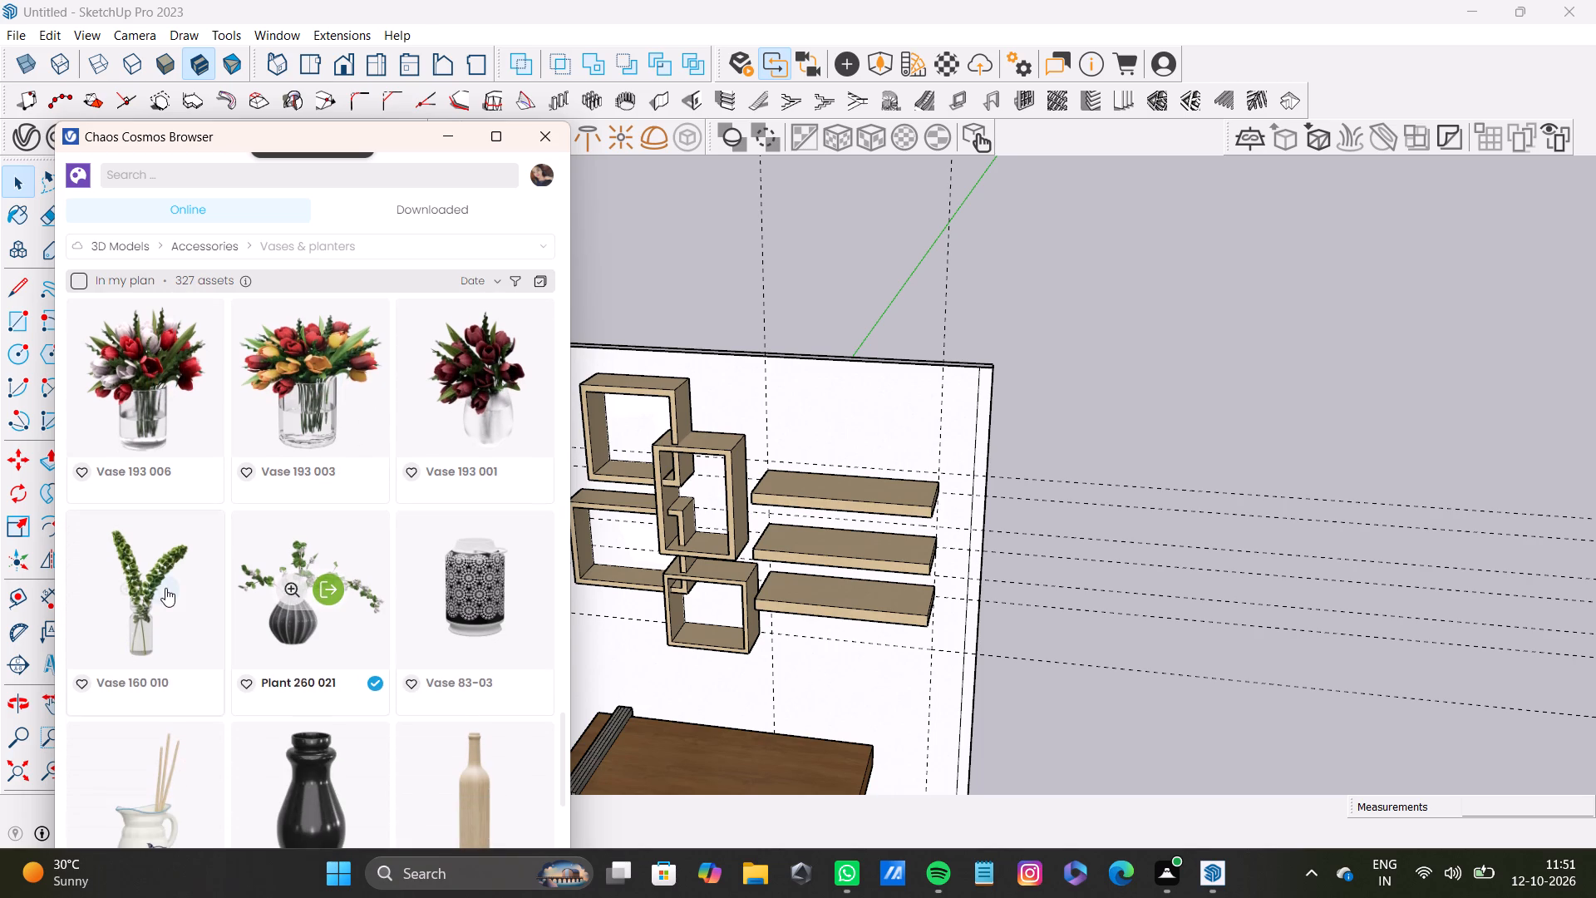
pyautogui.click(167, 586)
# Download Vase 20-16, the group of glass vases with berry branches, from the Vases & planters category.
pyautogui.scroll(-4, 410, 610)
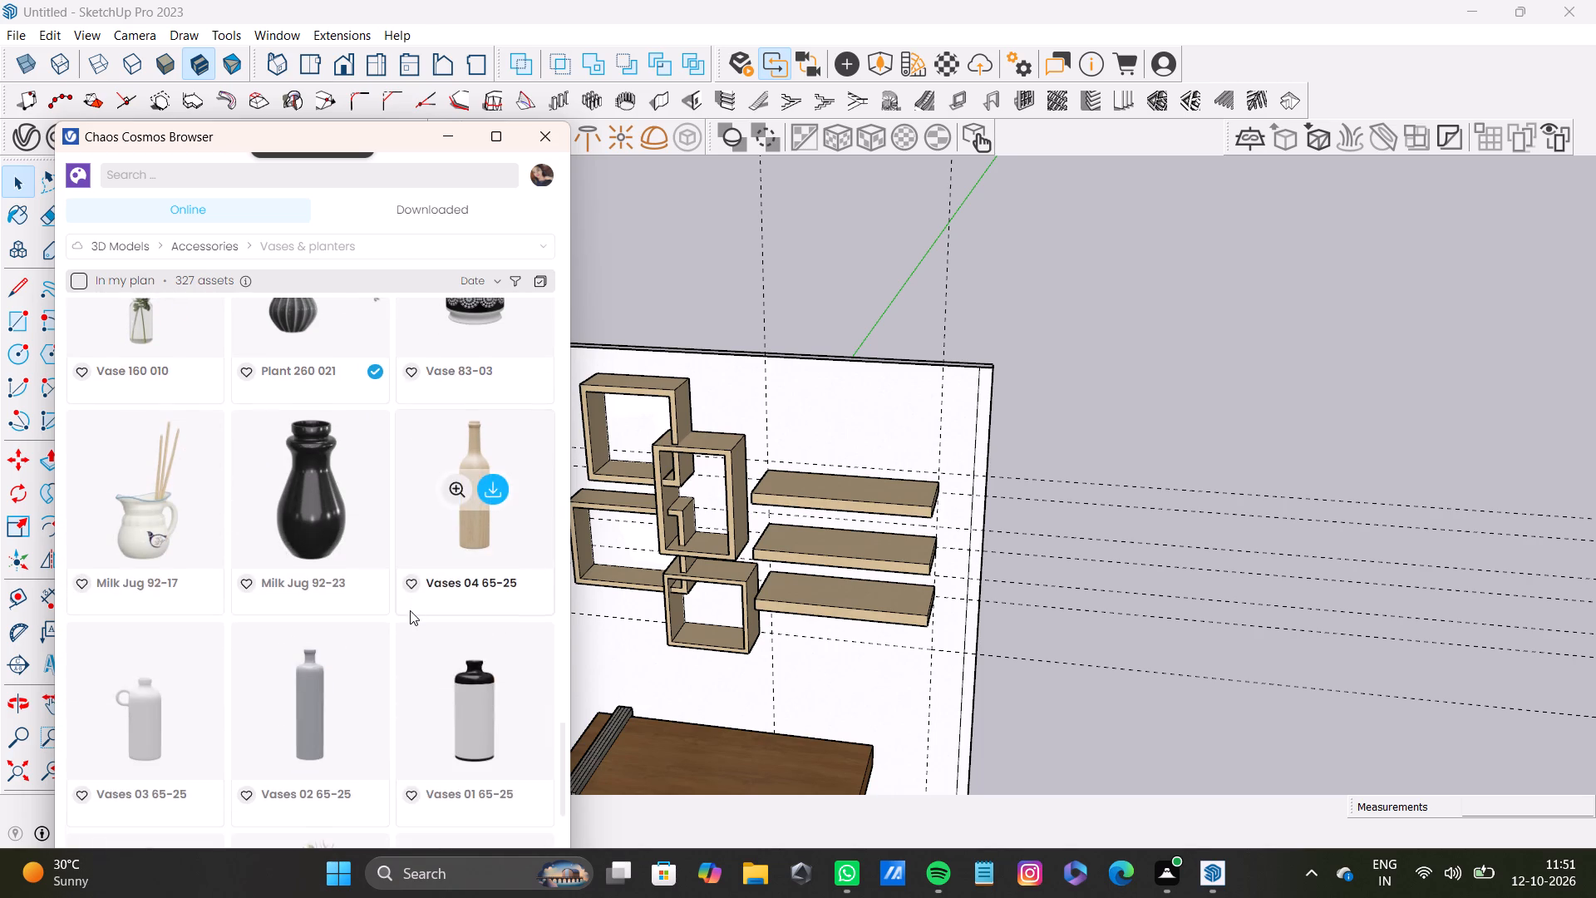
pyautogui.scroll(-4, 410, 610)
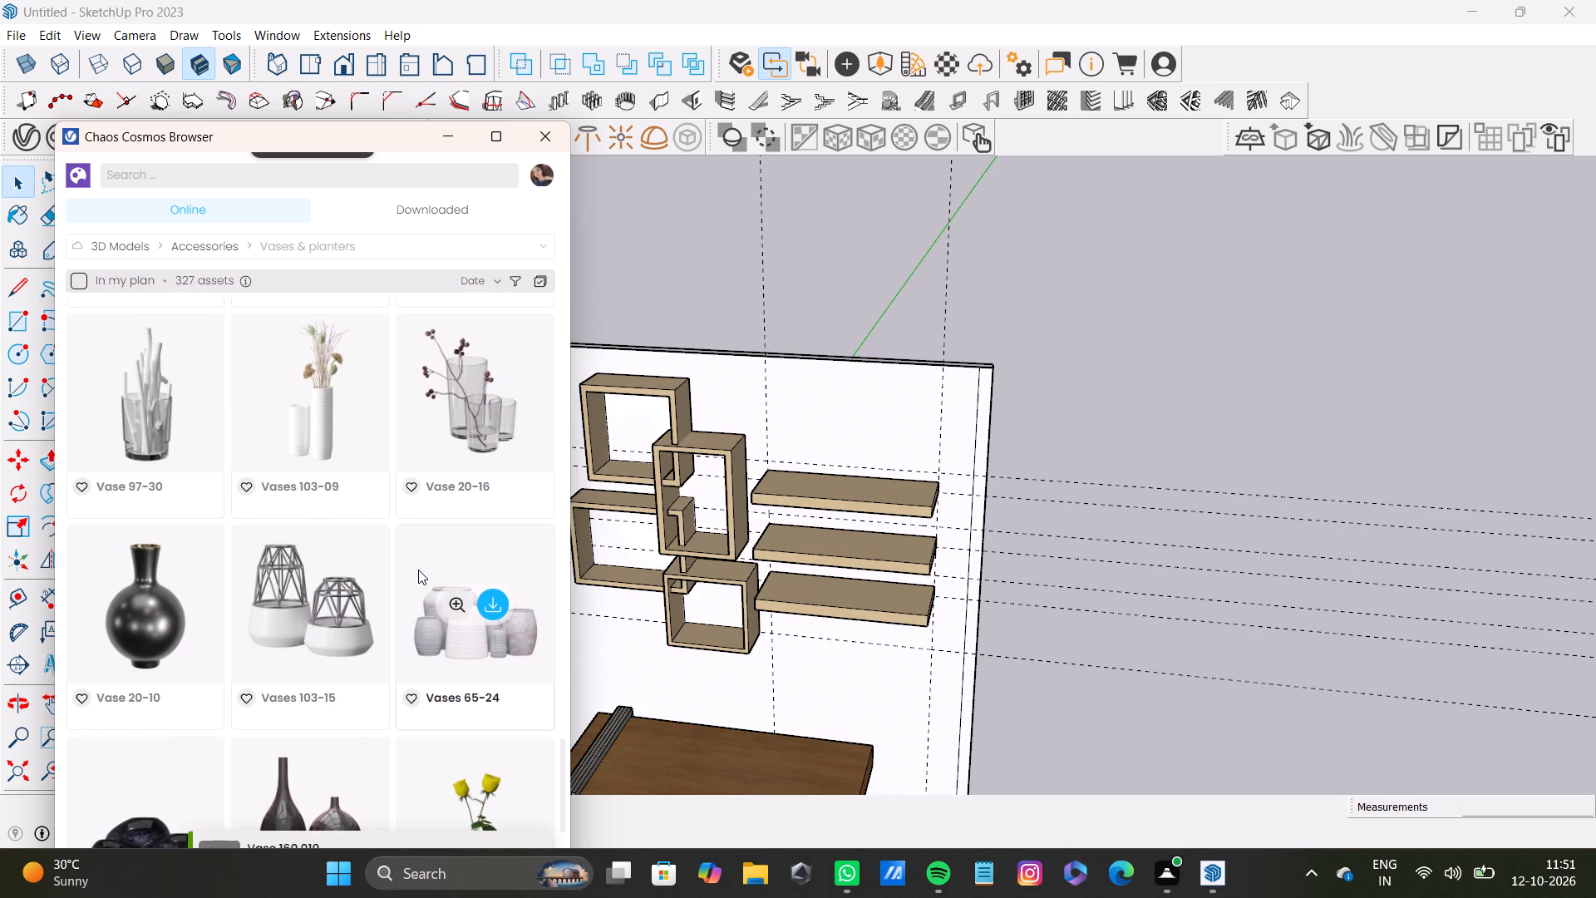
pyautogui.click(490, 393)
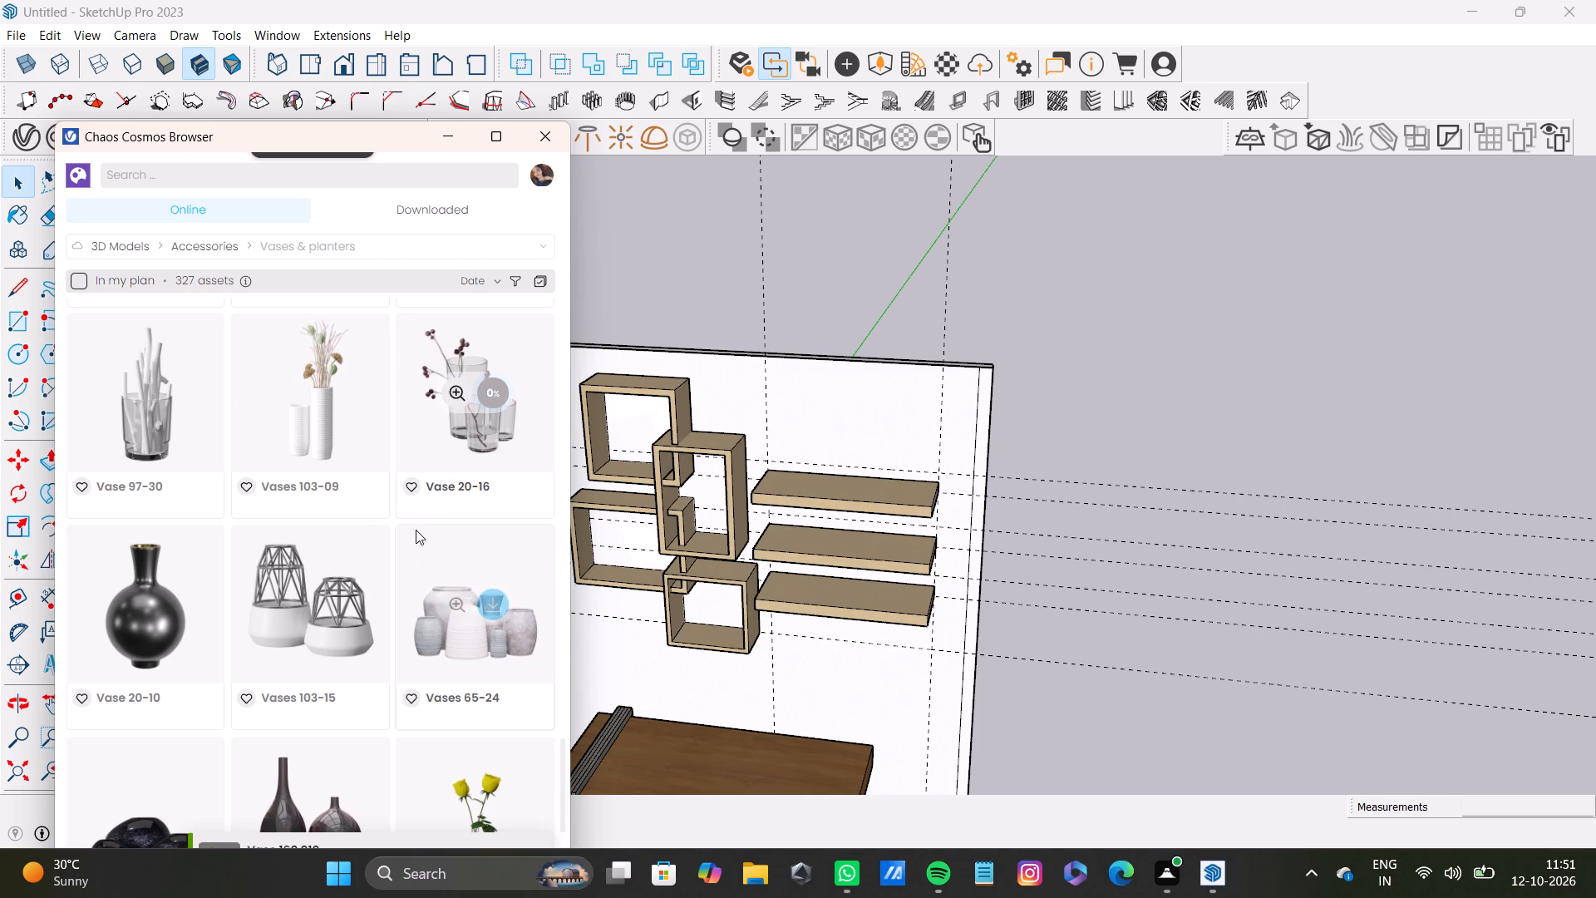
# Find Vase 004, the white fluted vase with pink flowers, near the end of Vases & planters and download it.
pyautogui.scroll(-6, 357, 524)
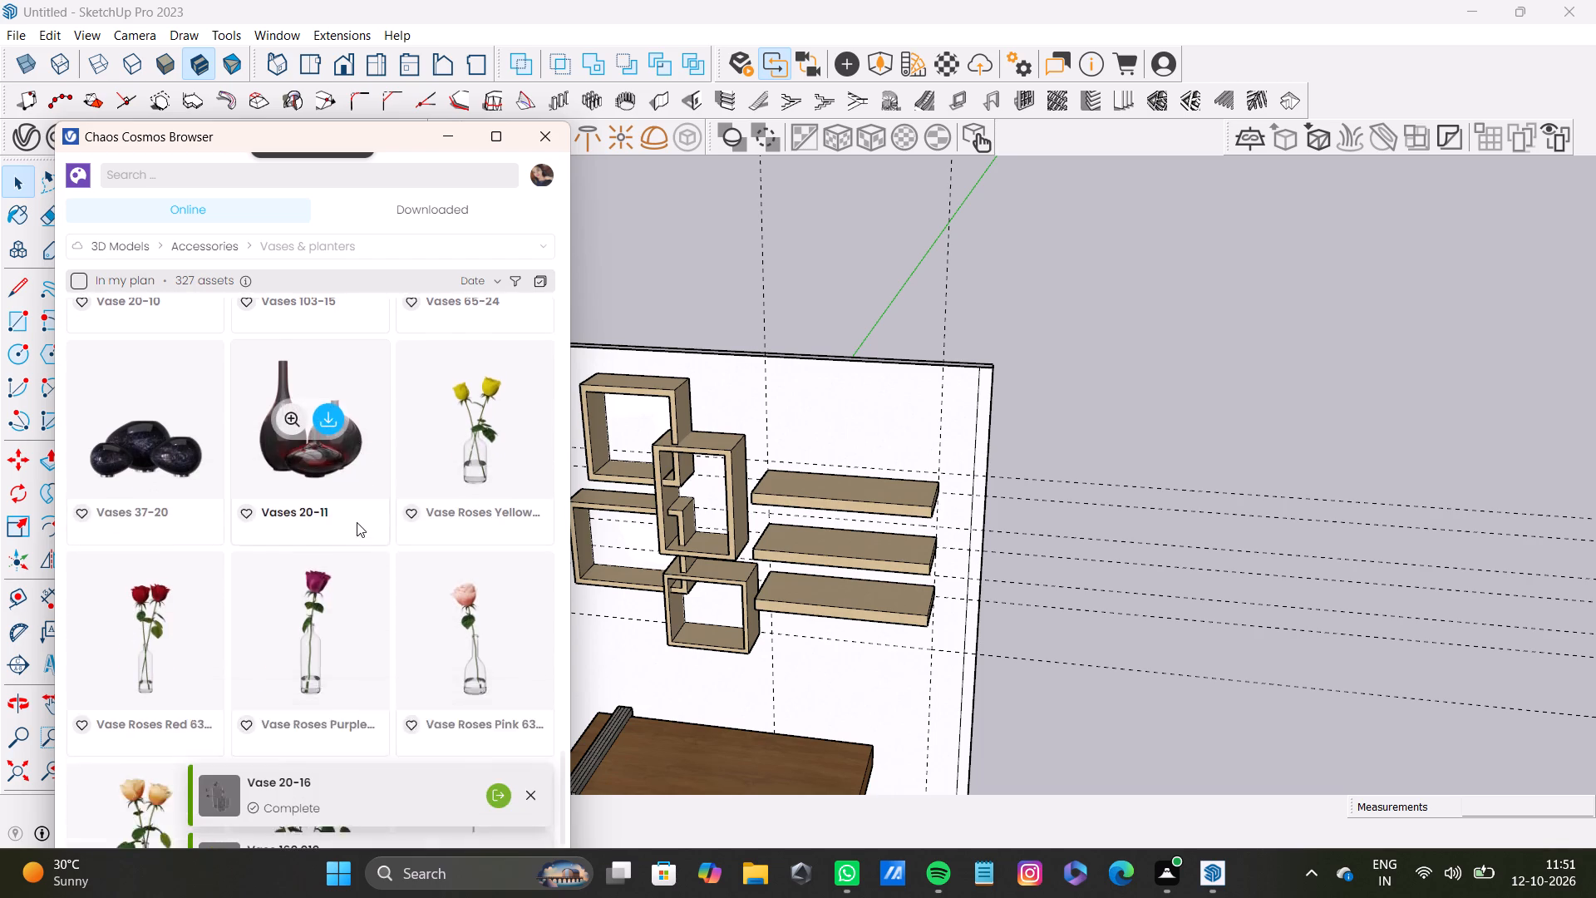
pyautogui.scroll(-7, 357, 522)
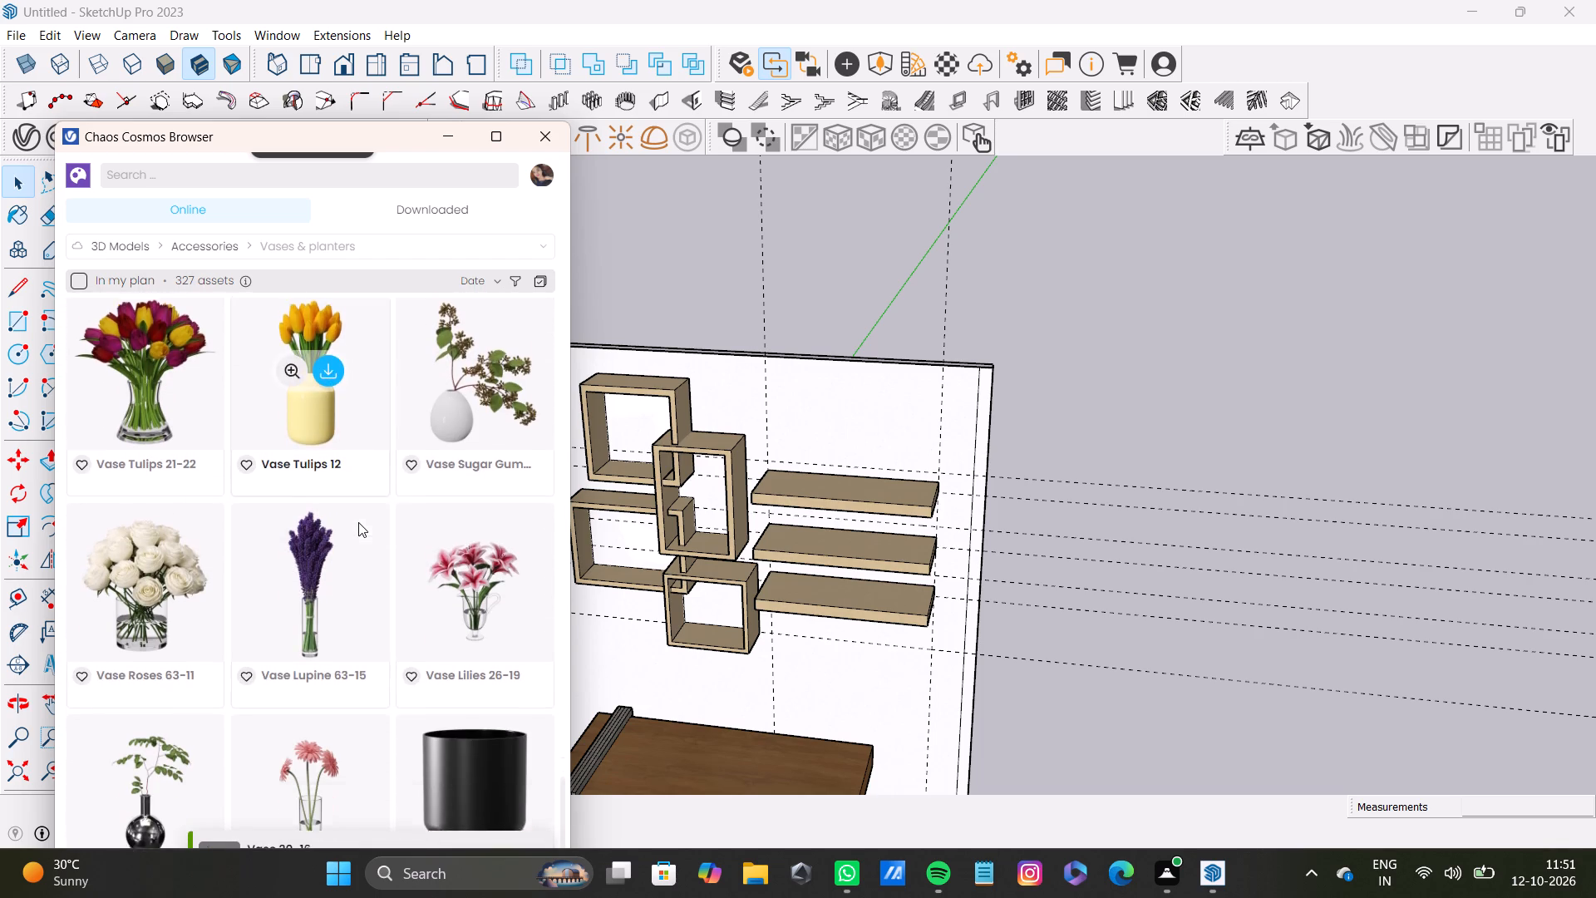
pyautogui.scroll(-6, 358, 522)
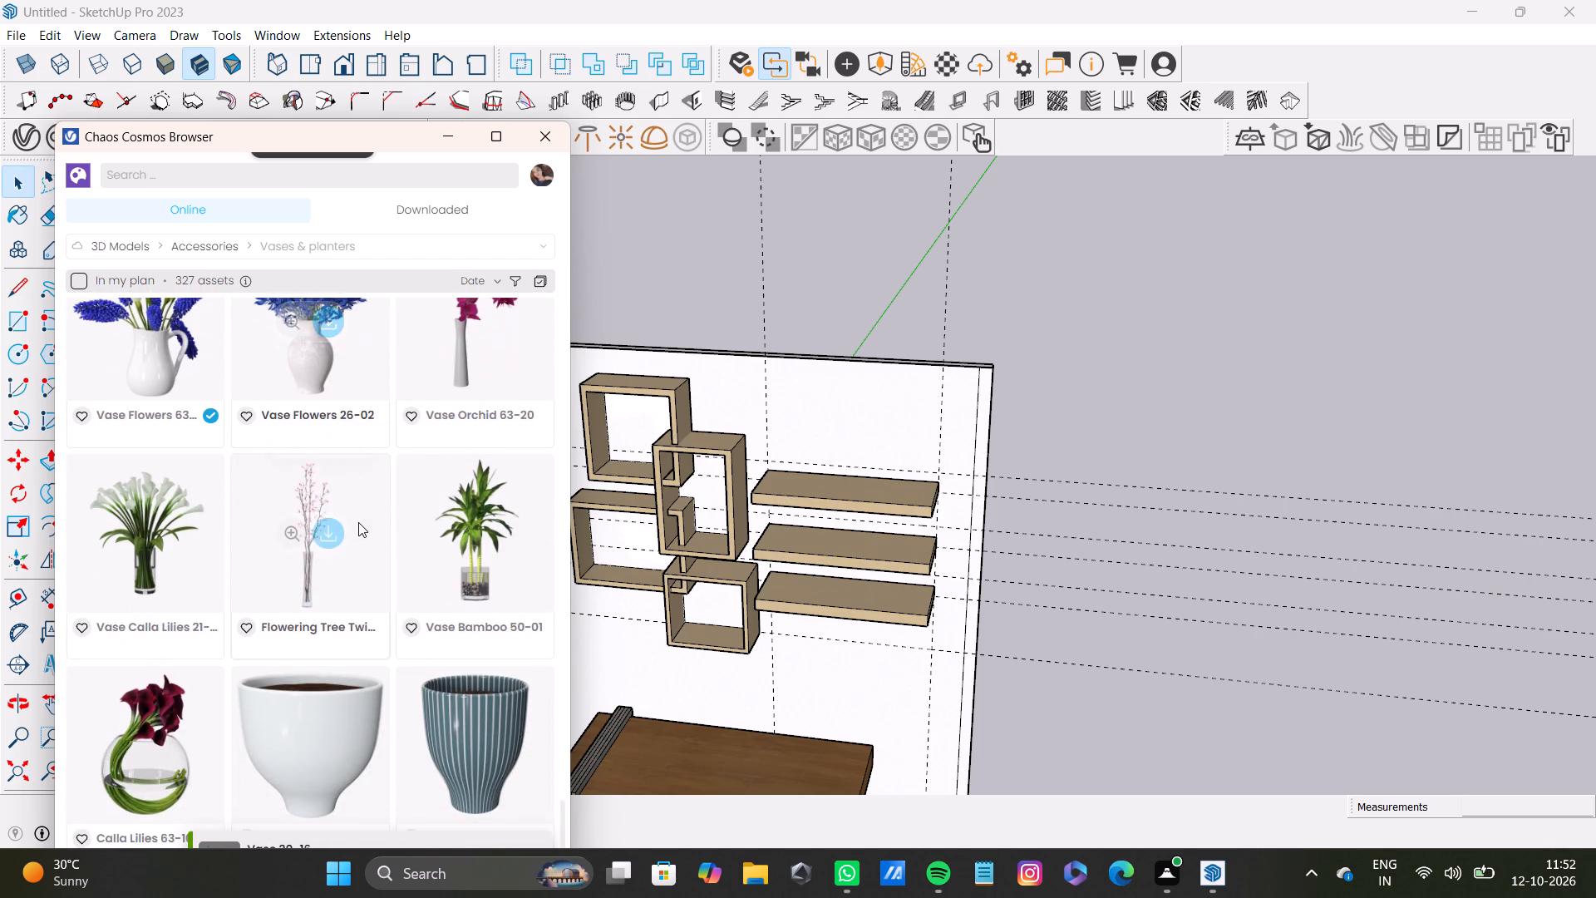
pyautogui.scroll(7, 358, 522)
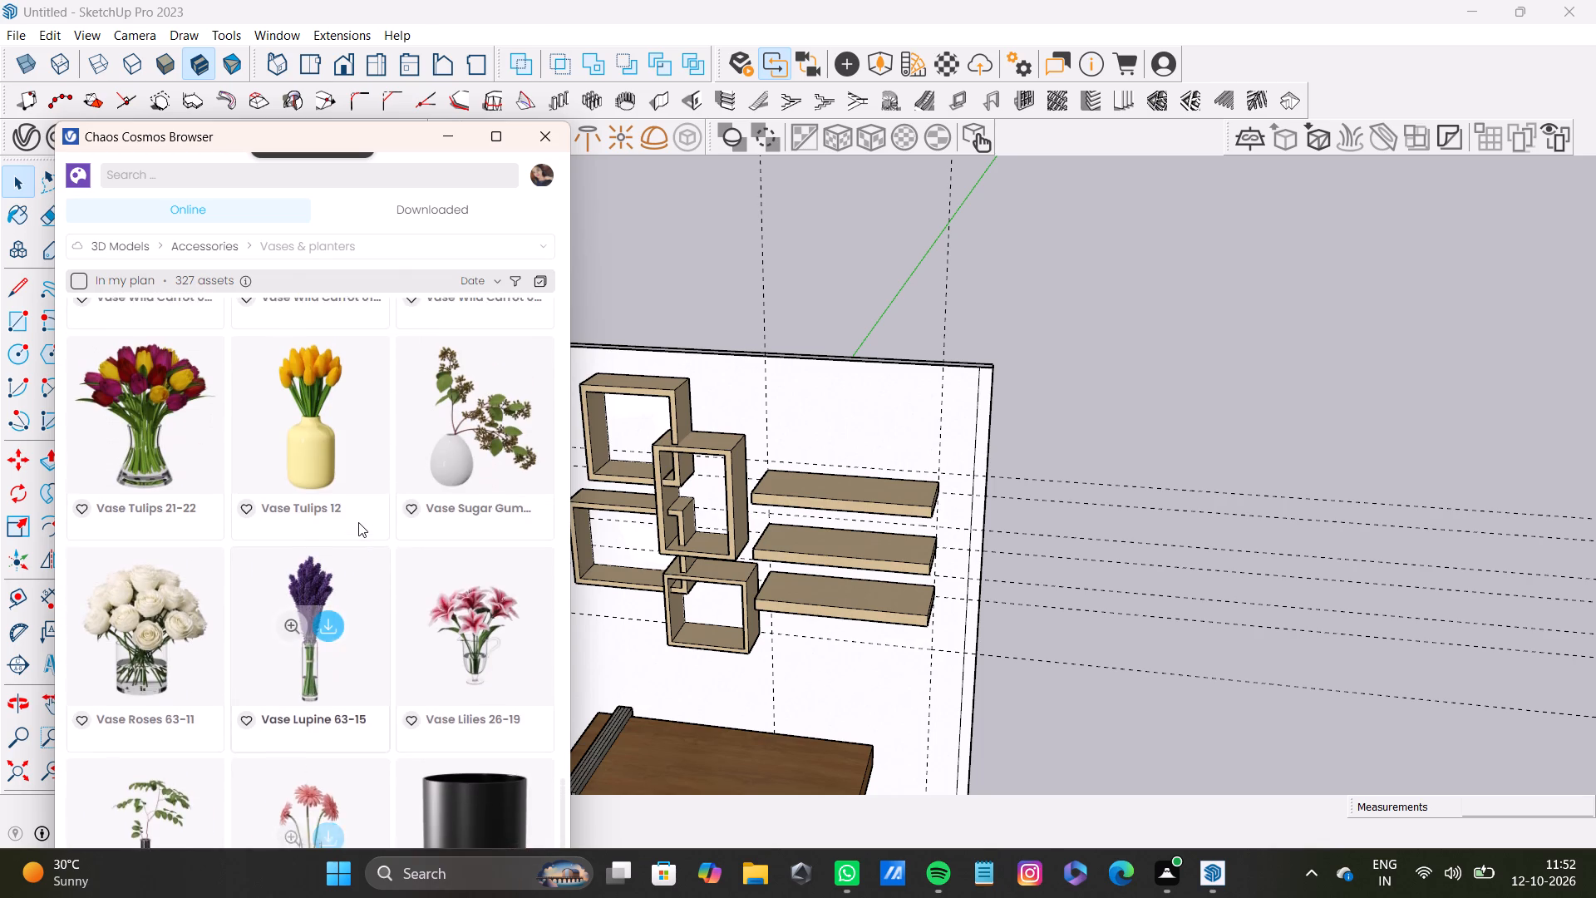
pyautogui.scroll(1, 358, 522)
pyautogui.scroll(-14, 358, 521)
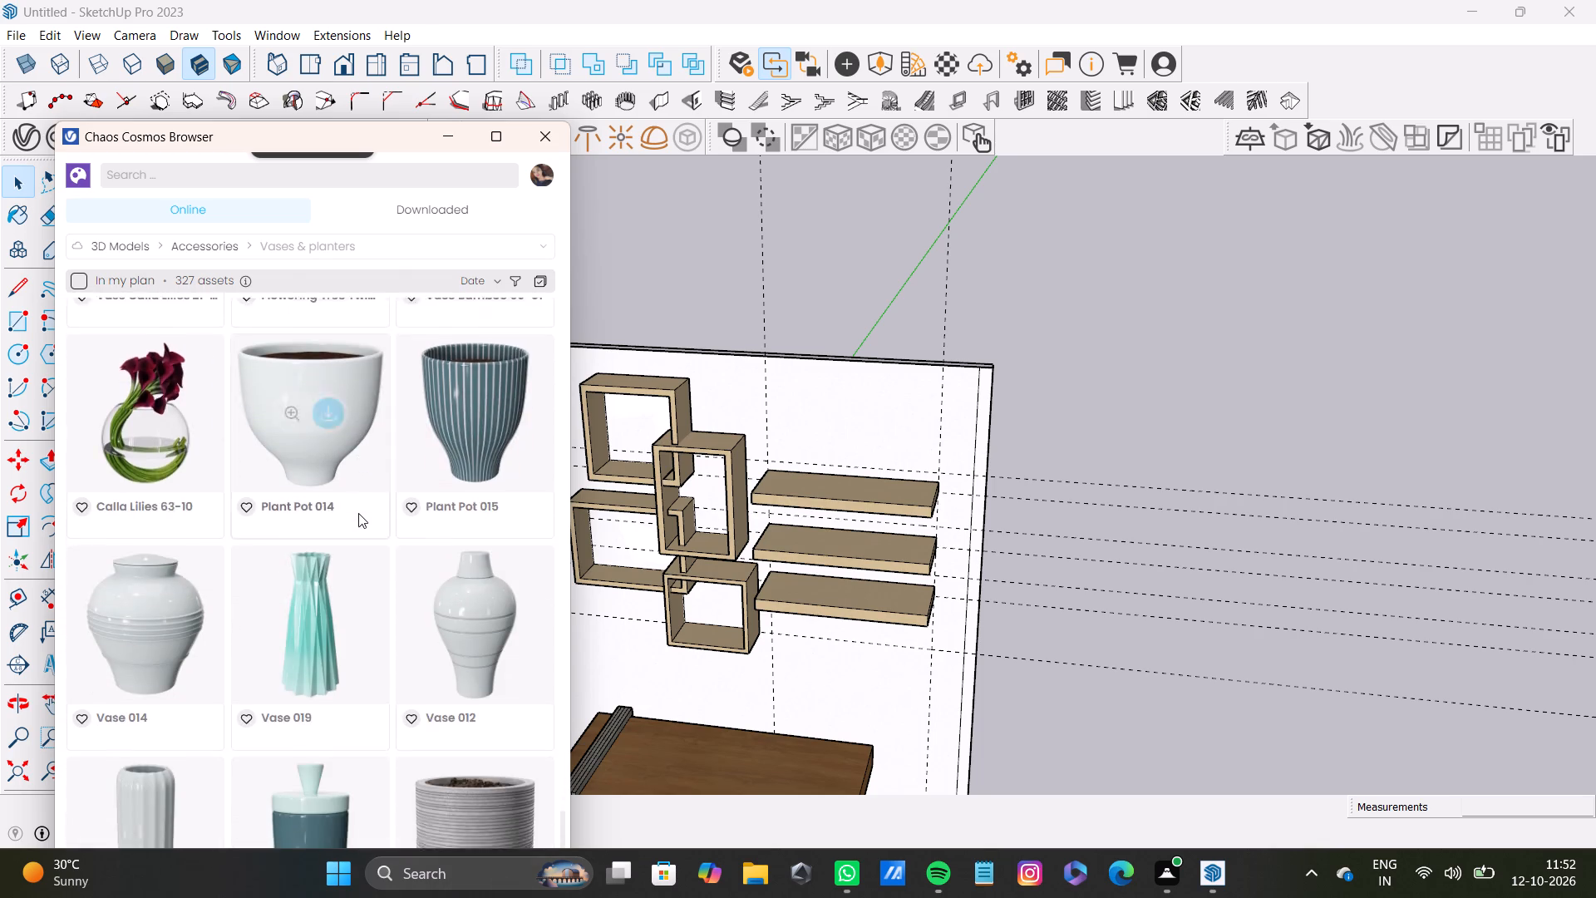
pyautogui.scroll(-12, 360, 511)
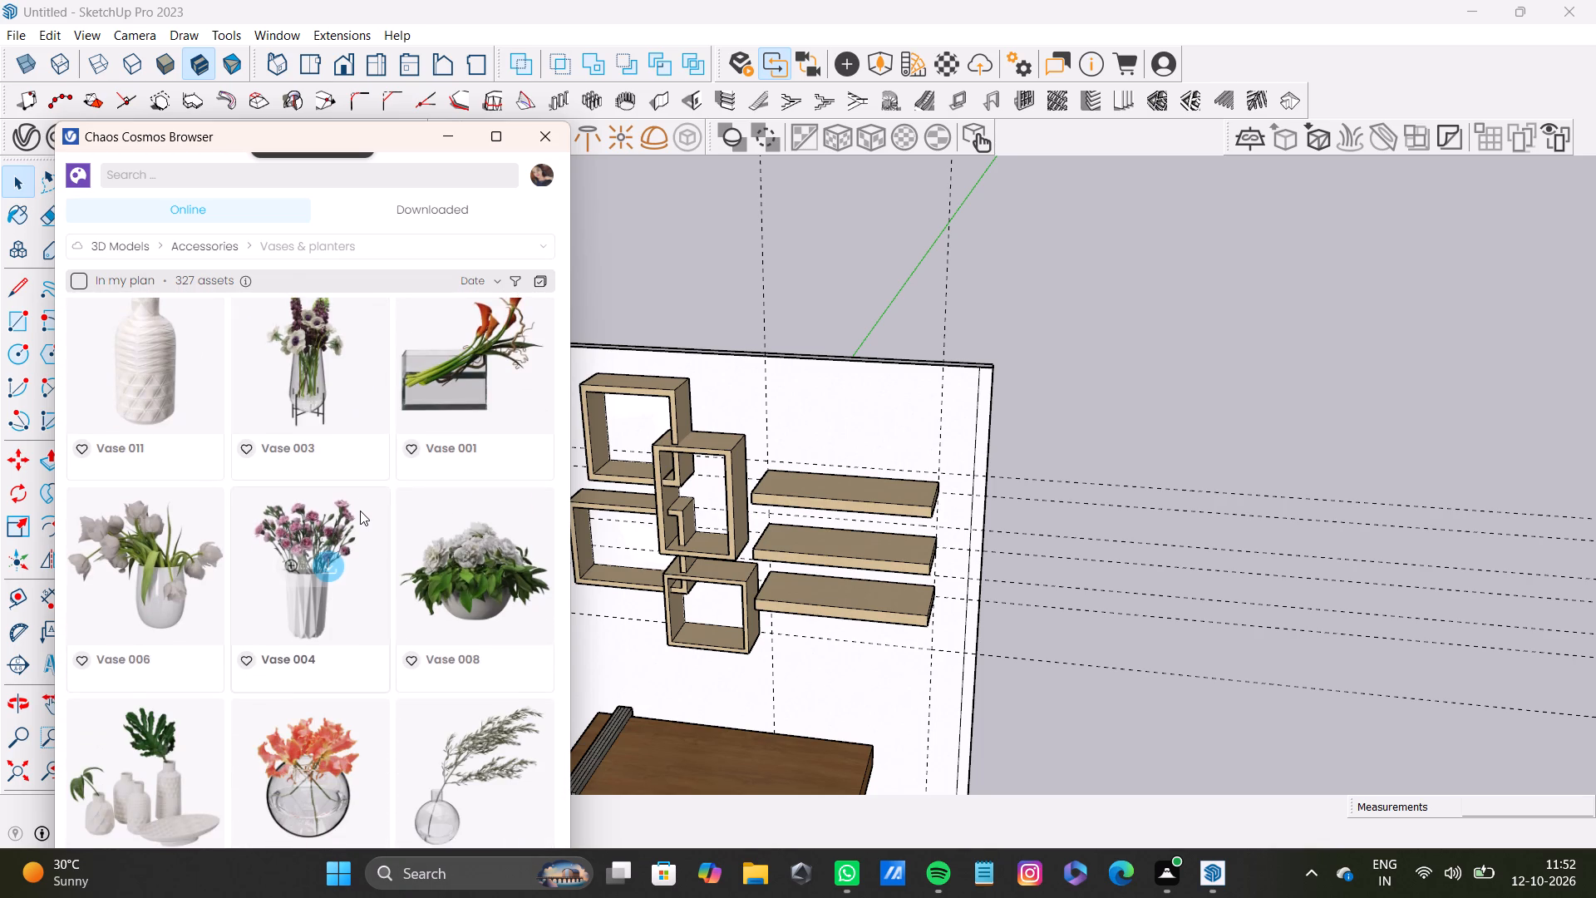
pyautogui.scroll(-8, 360, 511)
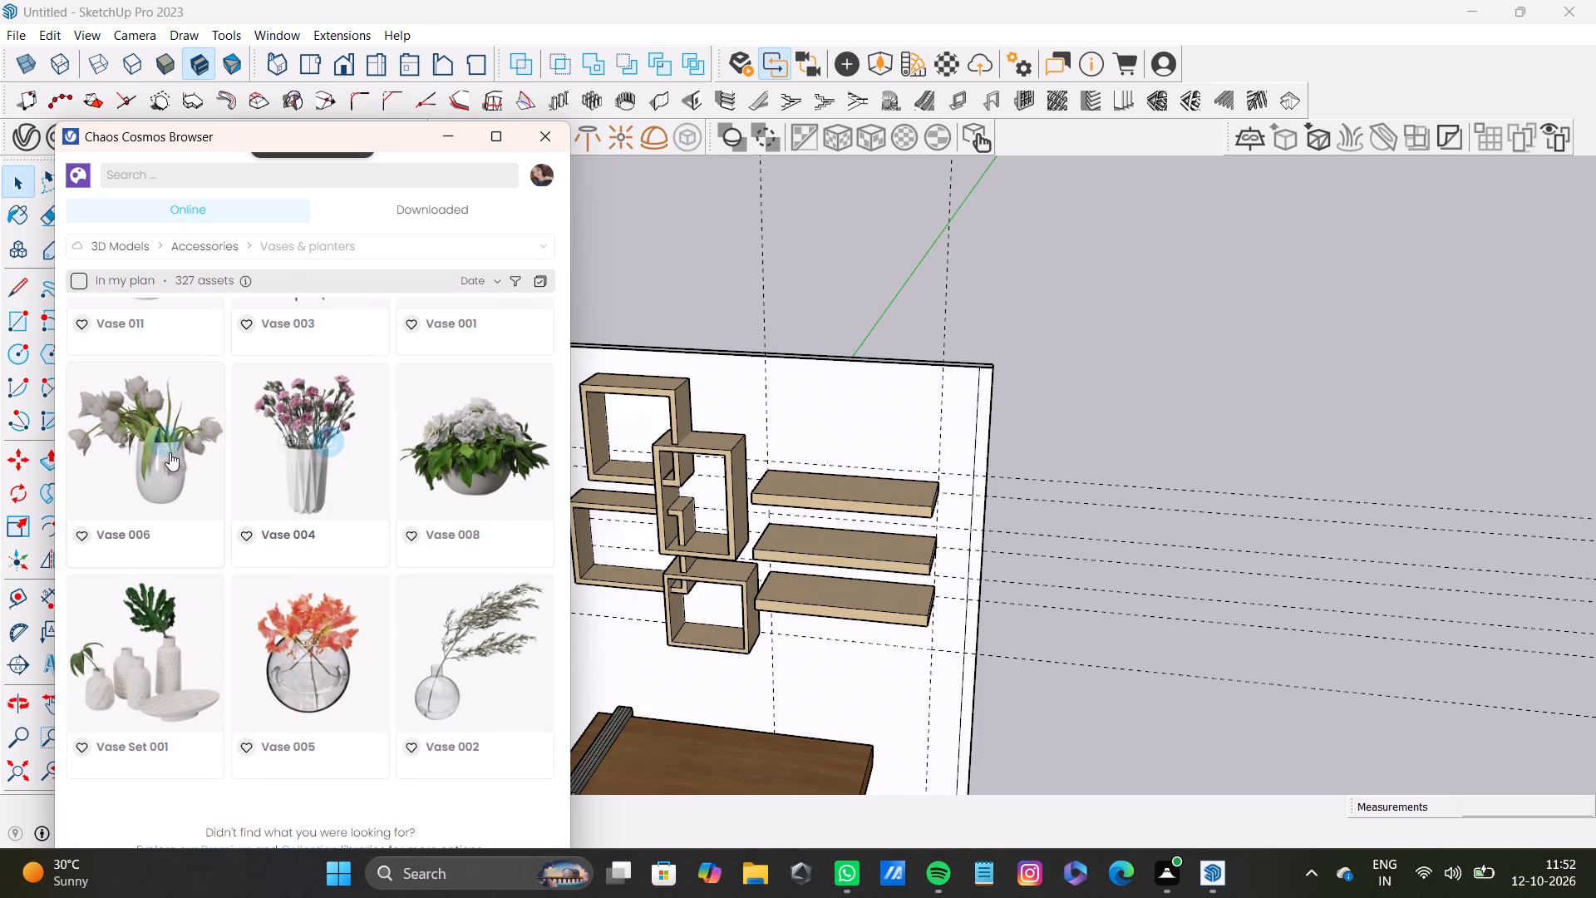
pyautogui.click(319, 439)
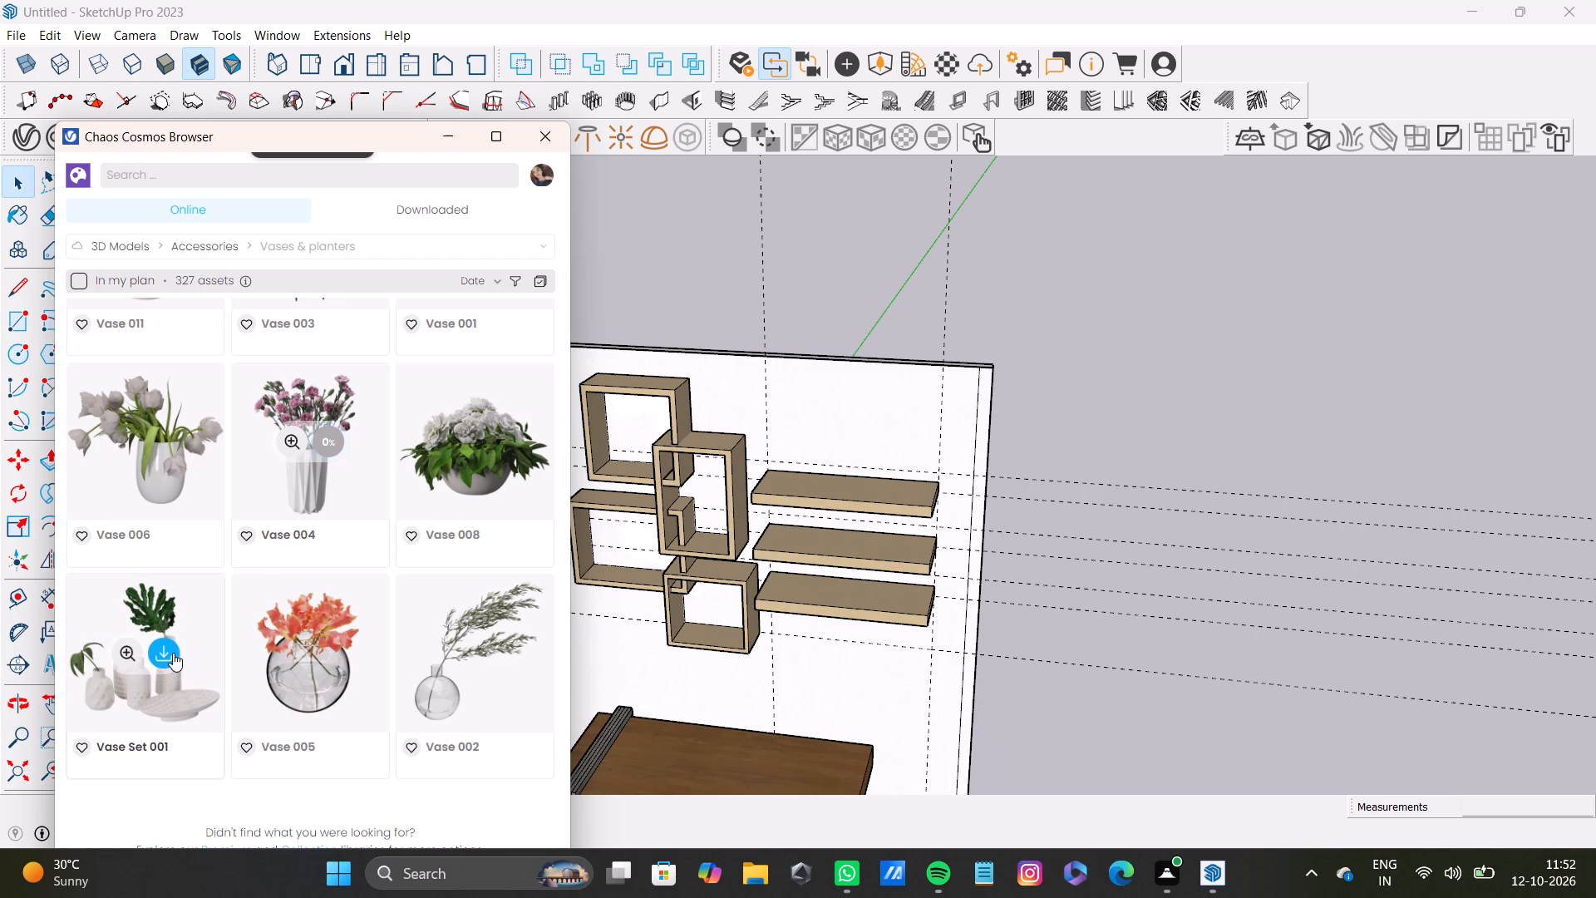
# Download Vase Set 001, the white vases with green leaves and a shallow dish.
pyautogui.click(173, 653)
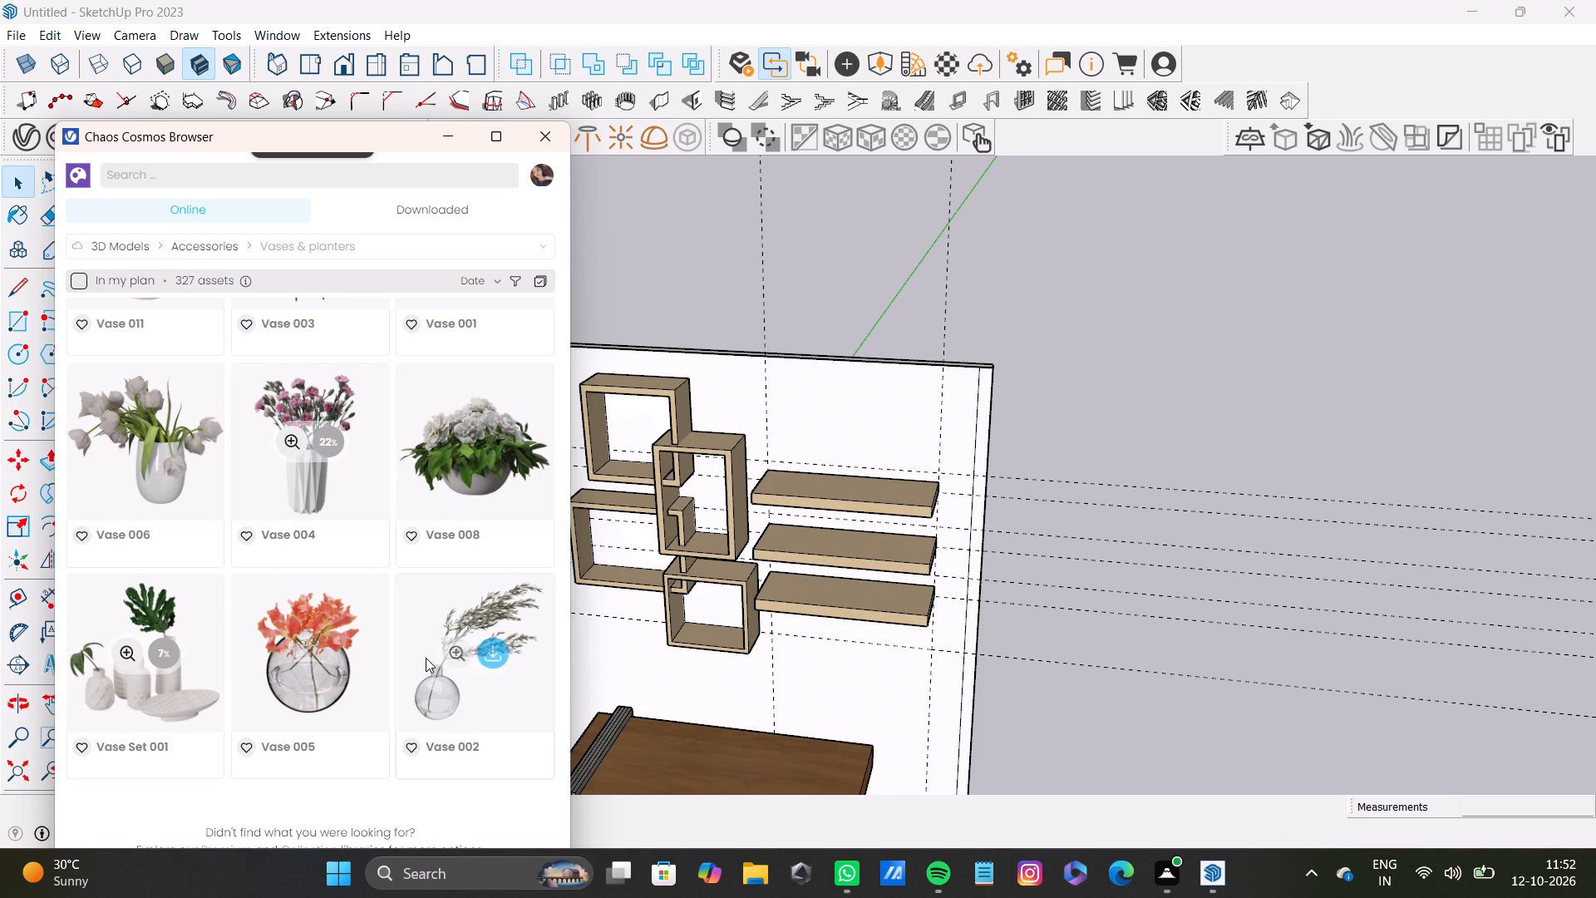
# Find the Vase Sugar Gum model, a white vase with leafy branches, further up Vases & planters and download it.
pyautogui.scroll(13, 422, 603)
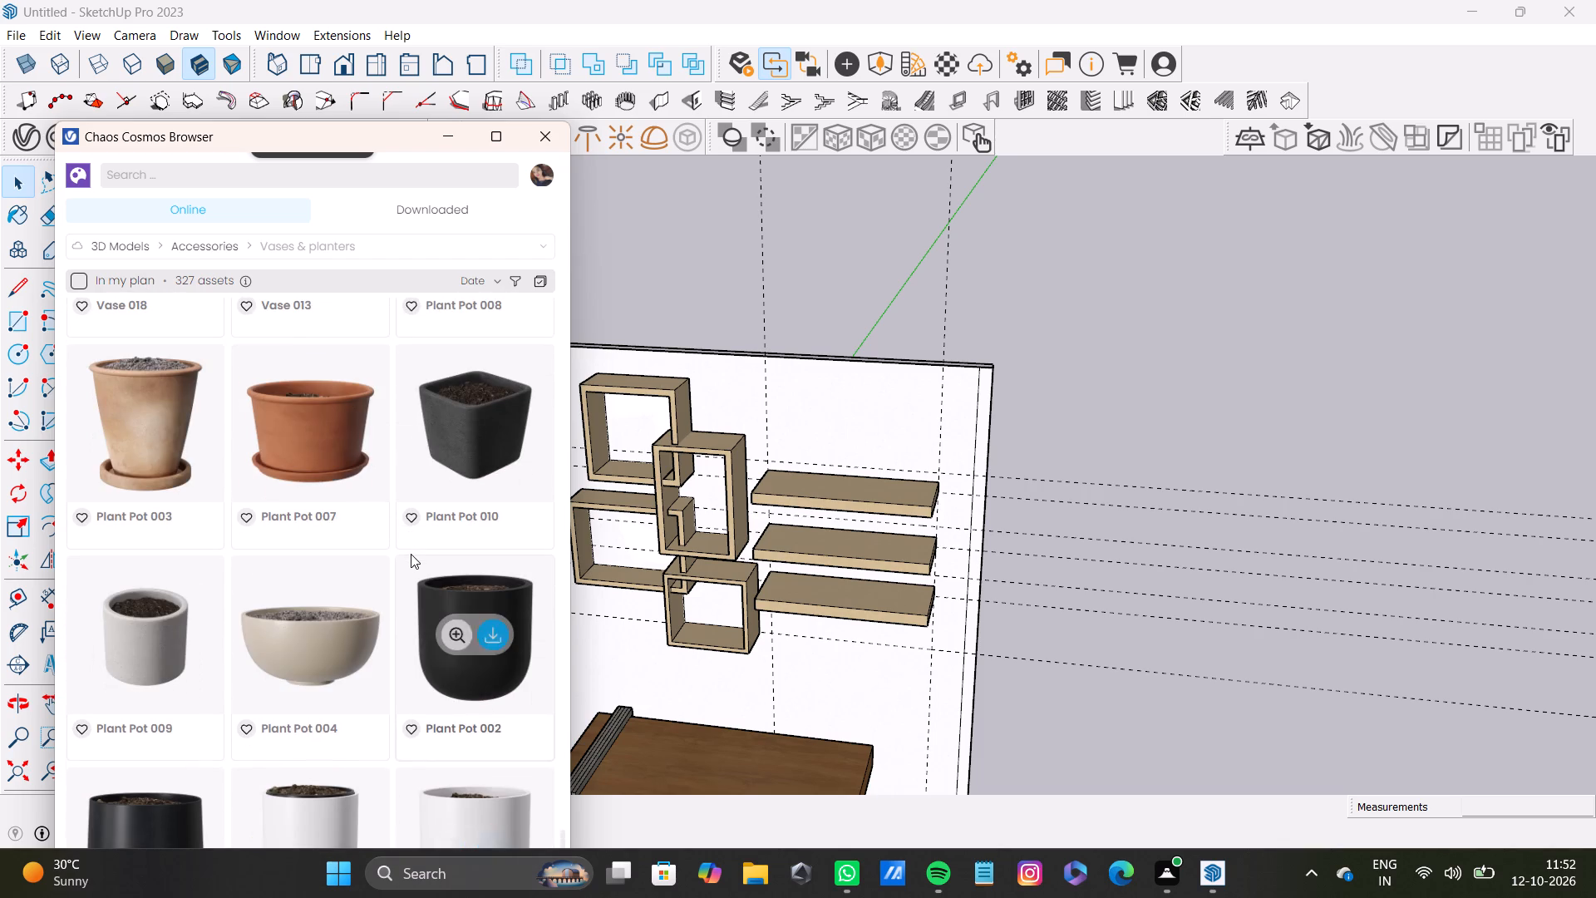
pyautogui.scroll(2, 413, 539)
pyautogui.scroll(2, 420, 444)
pyautogui.scroll(1, 467, 331)
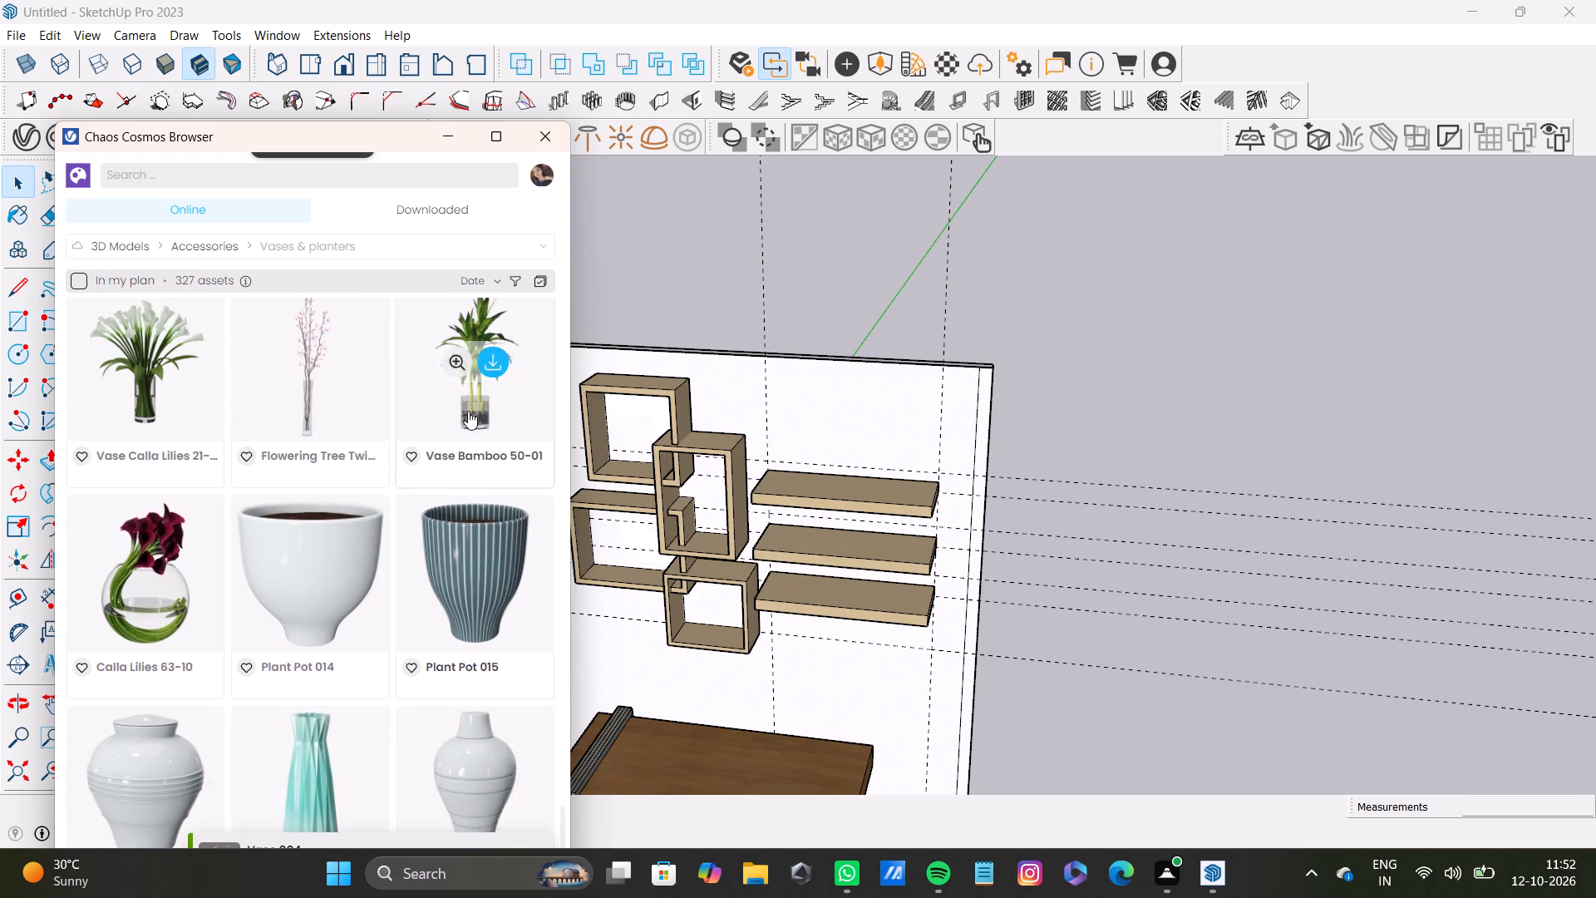
pyautogui.scroll(6, 472, 429)
pyautogui.scroll(-2, 514, 554)
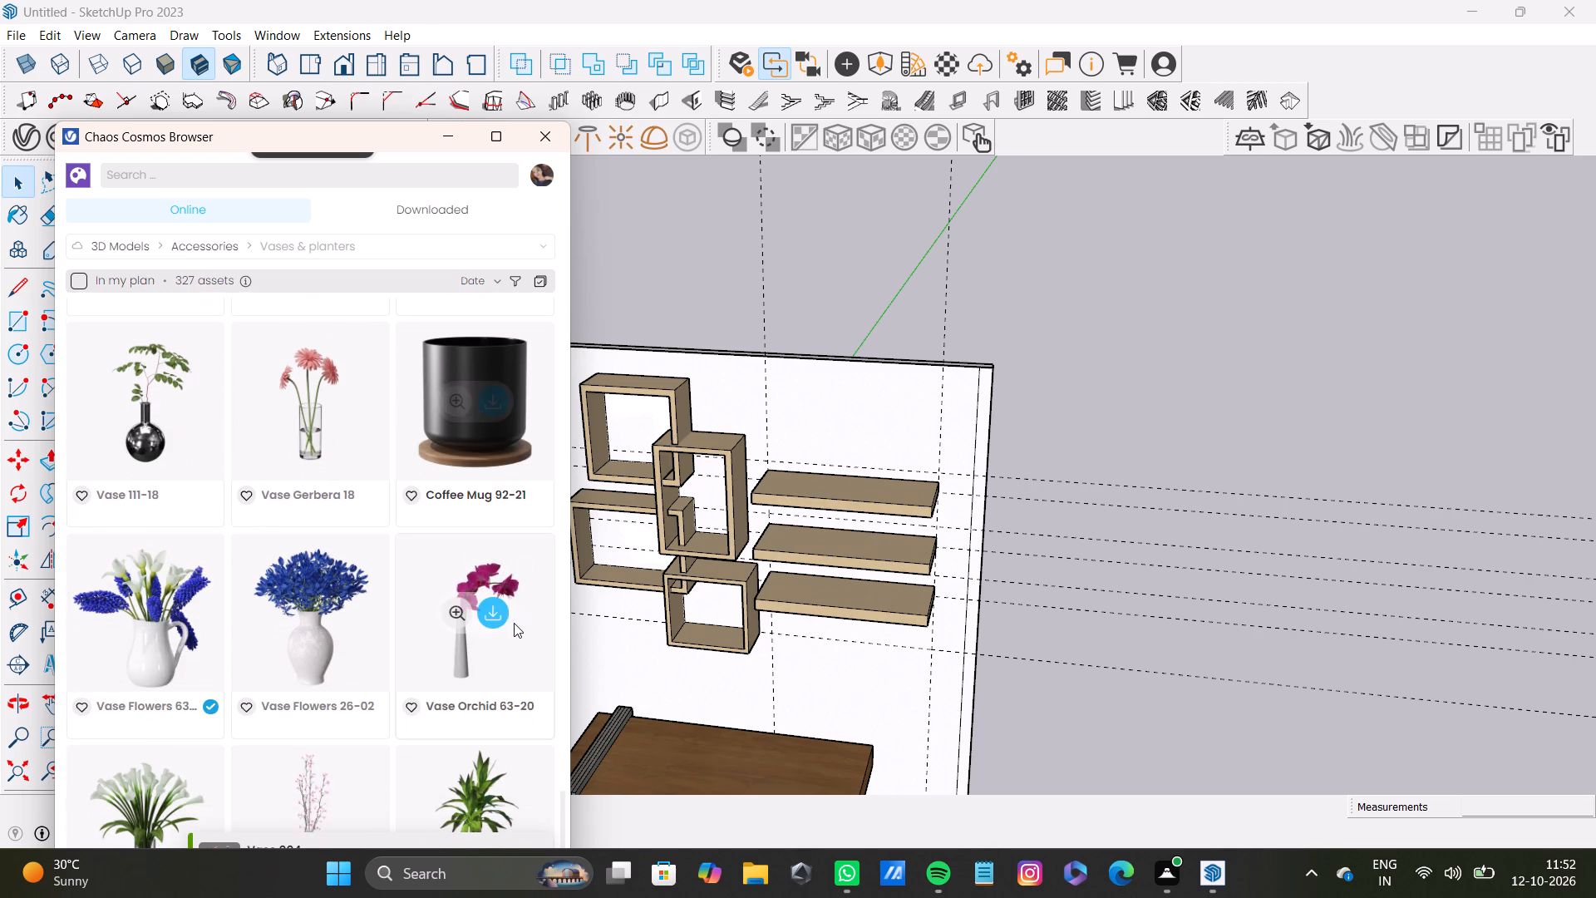
pyautogui.scroll(5, 475, 570)
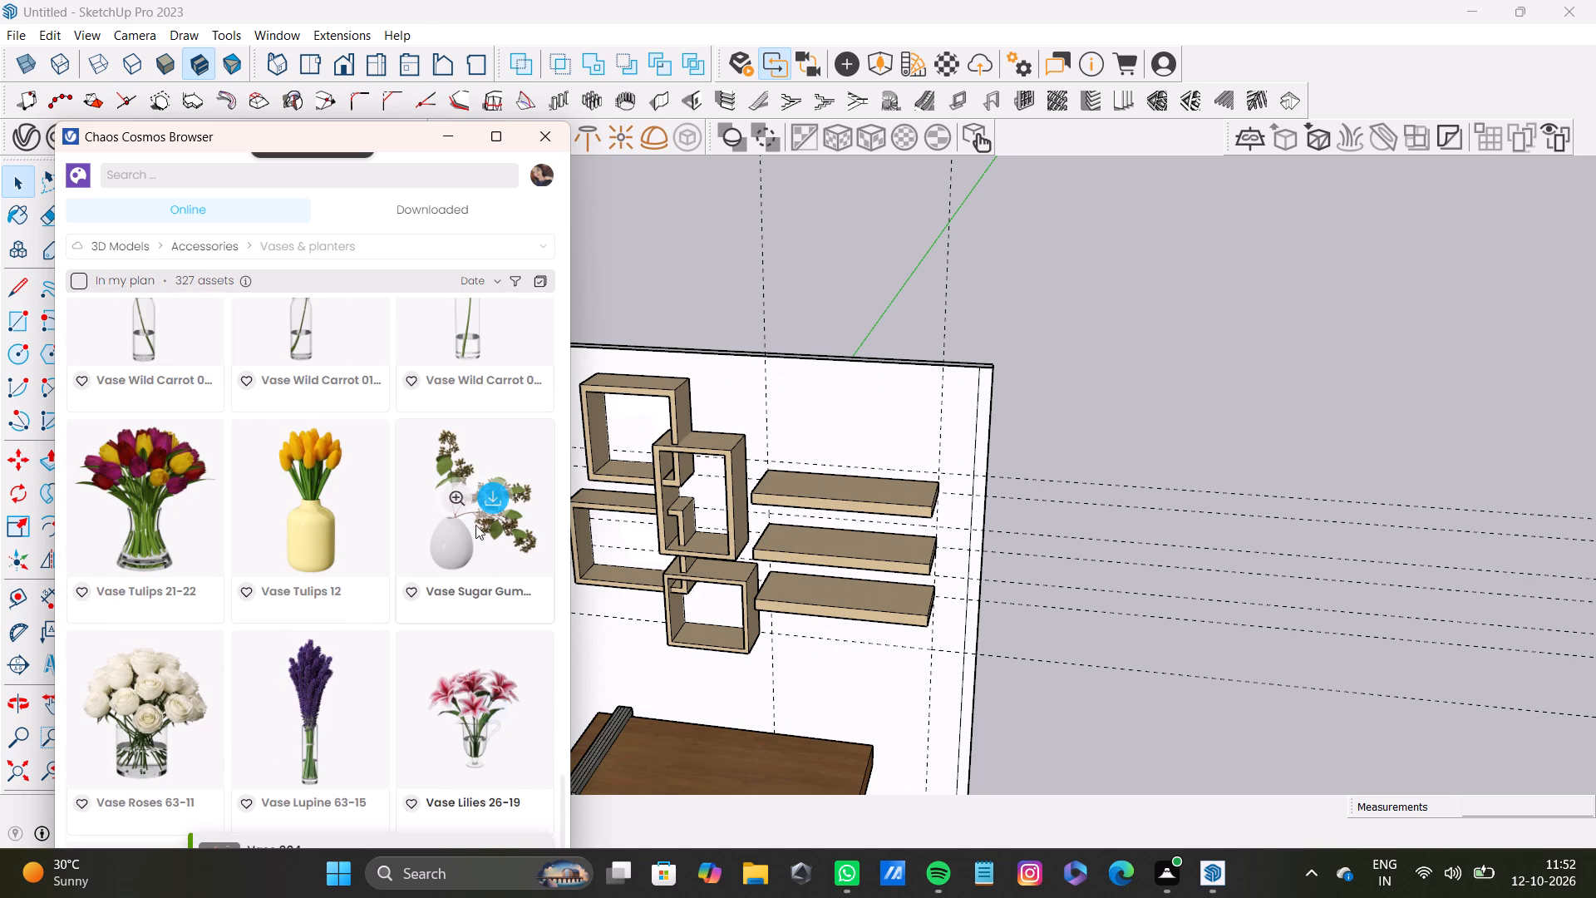
pyautogui.click(493, 496)
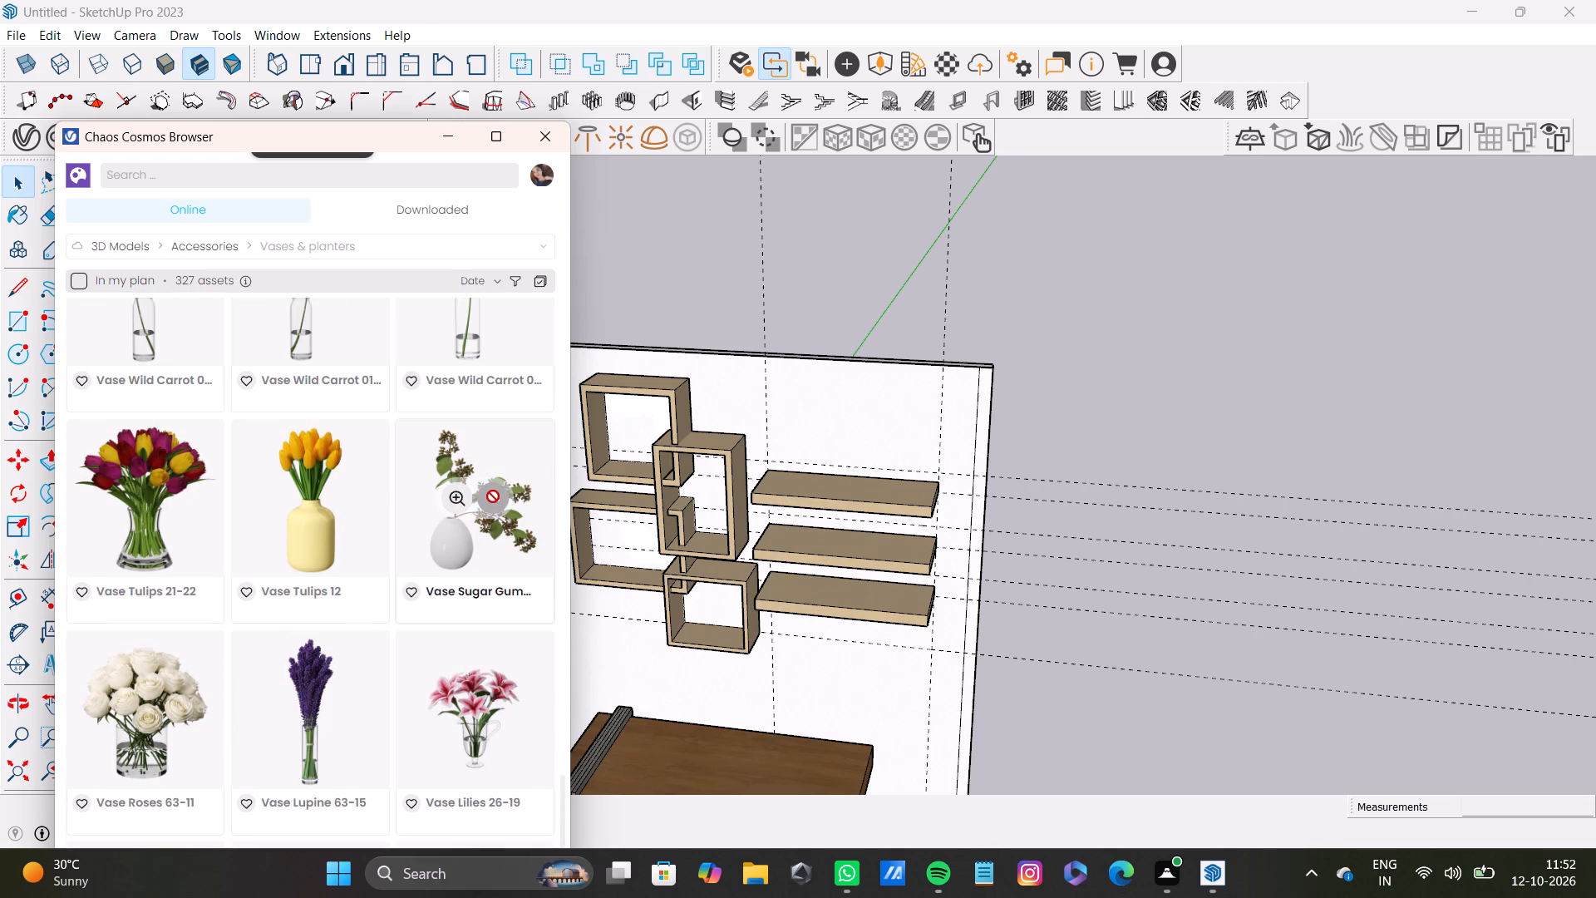
# Browse the Other accessories category, both online and downloaded, for more props to furnish the shelves.
pyautogui.scroll(4, 463, 528)
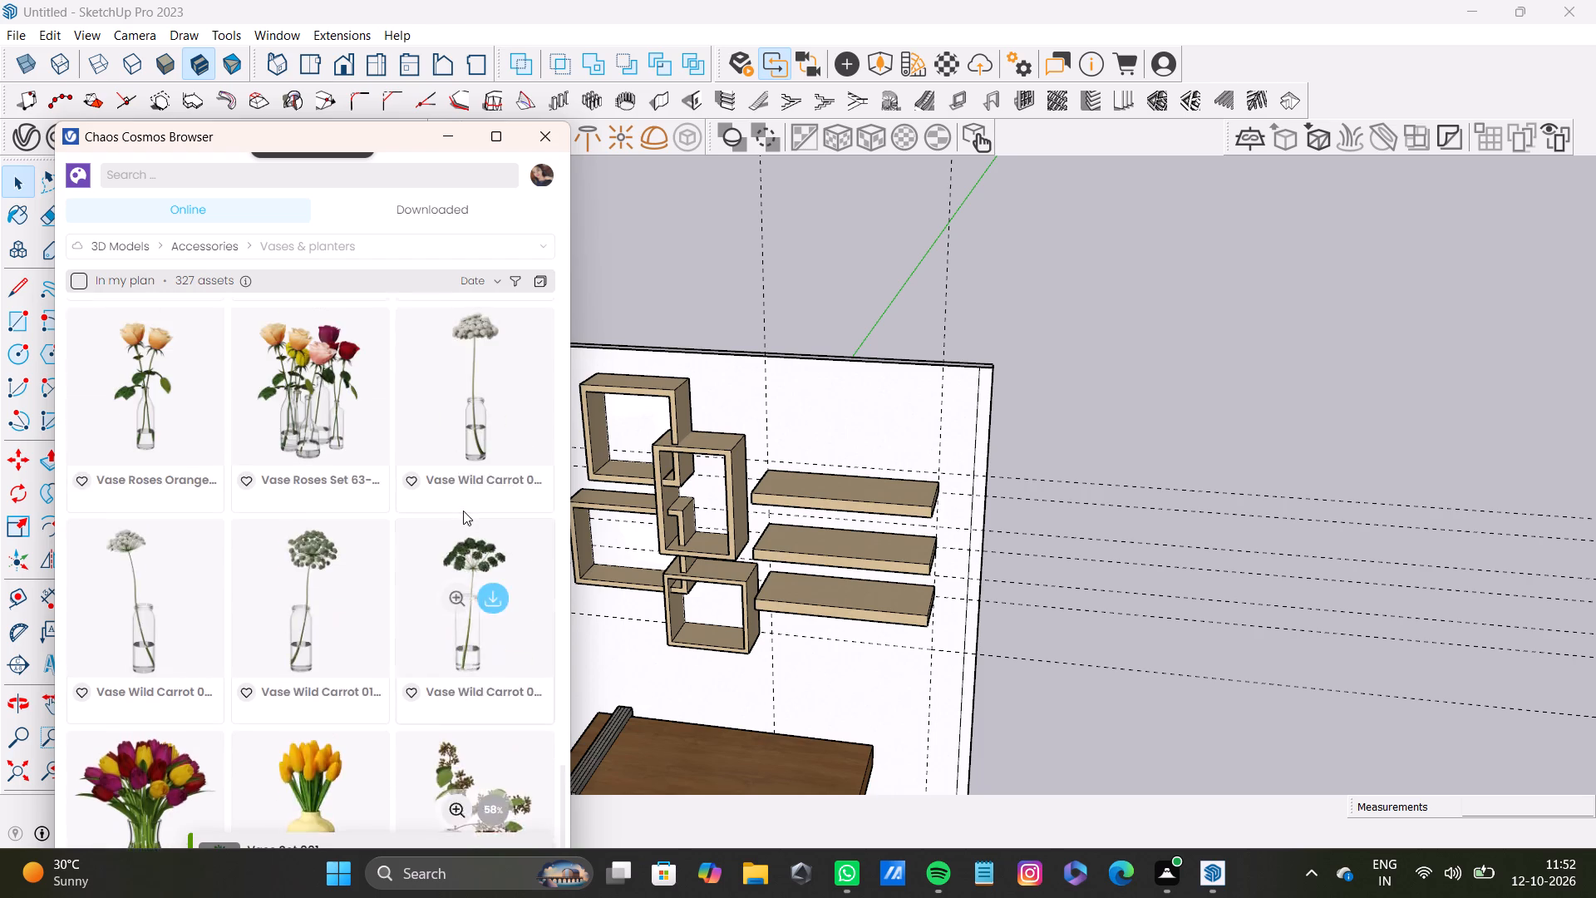
pyautogui.scroll(16, 463, 511)
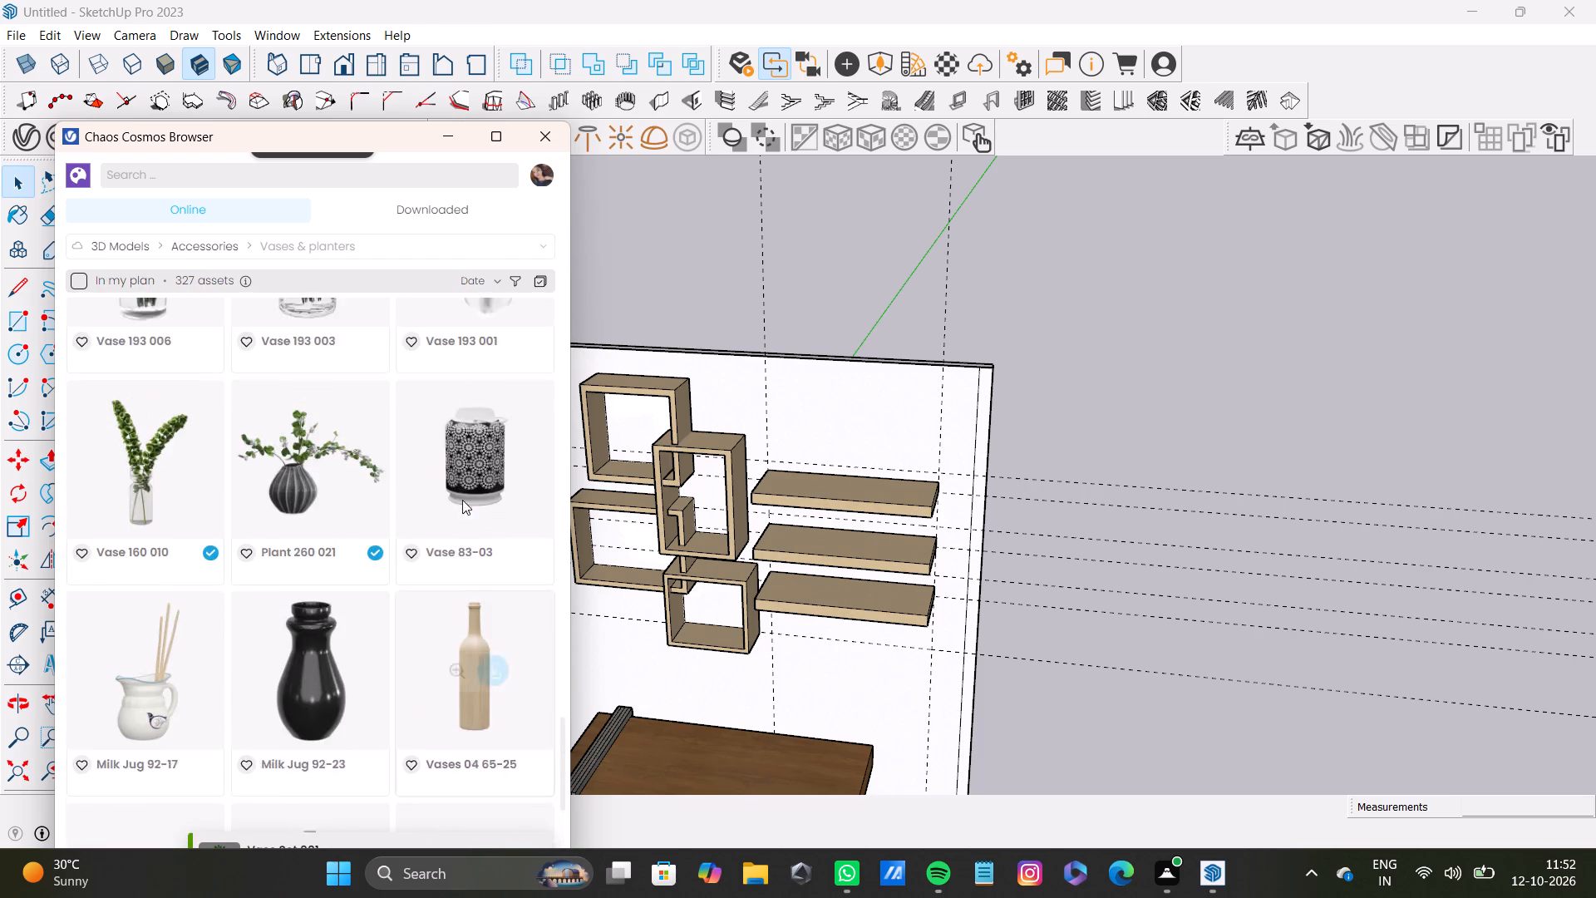
pyautogui.click(350, 247)
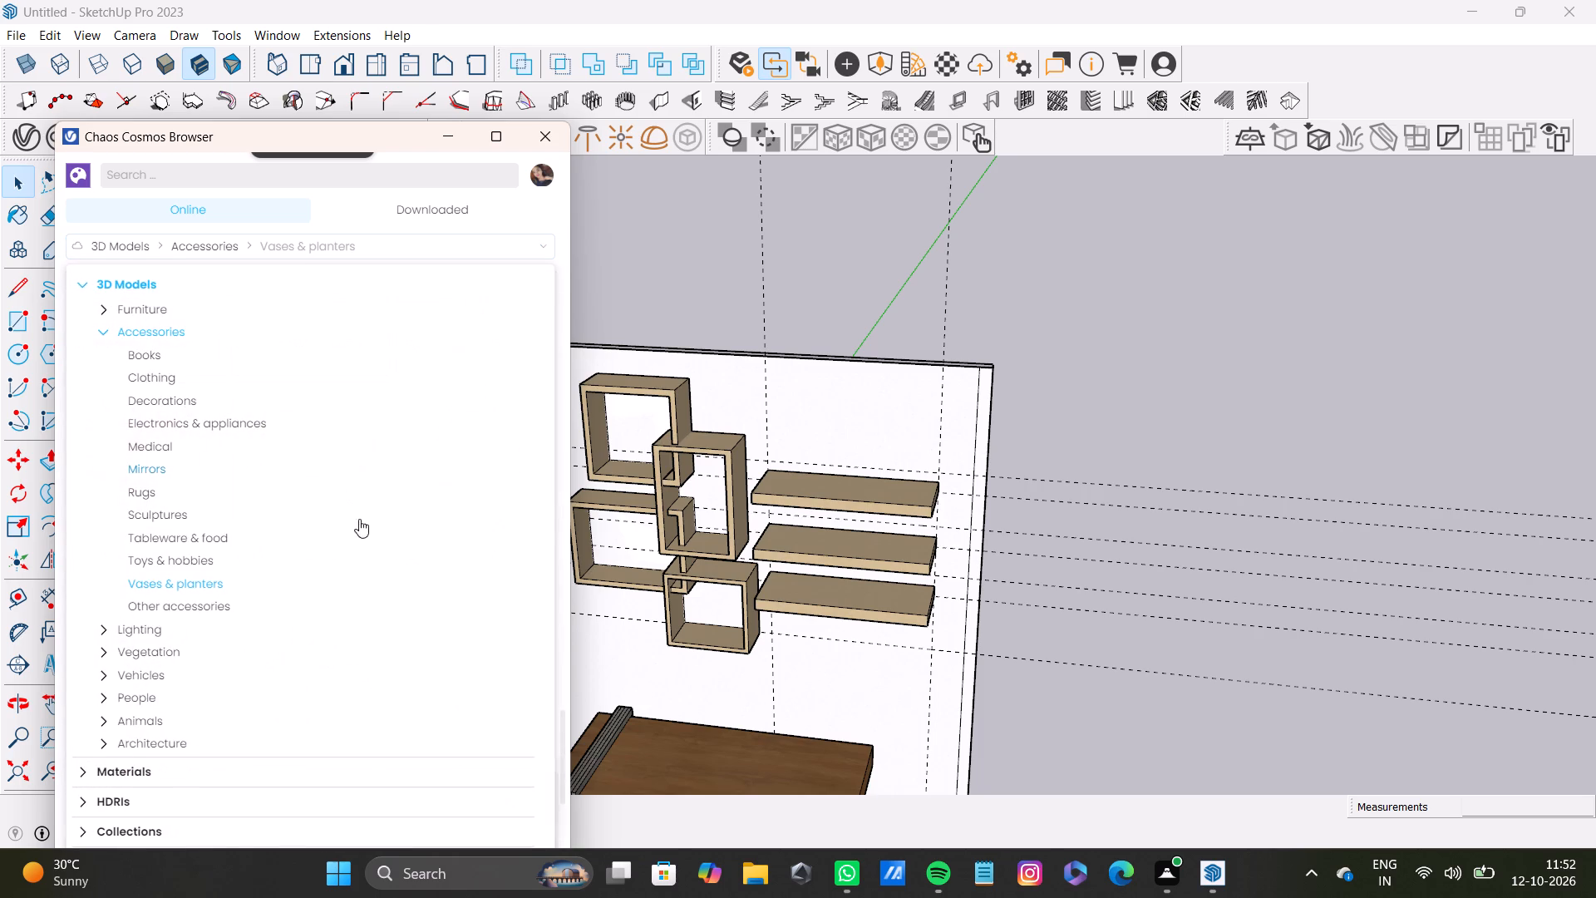
pyautogui.click(203, 603)
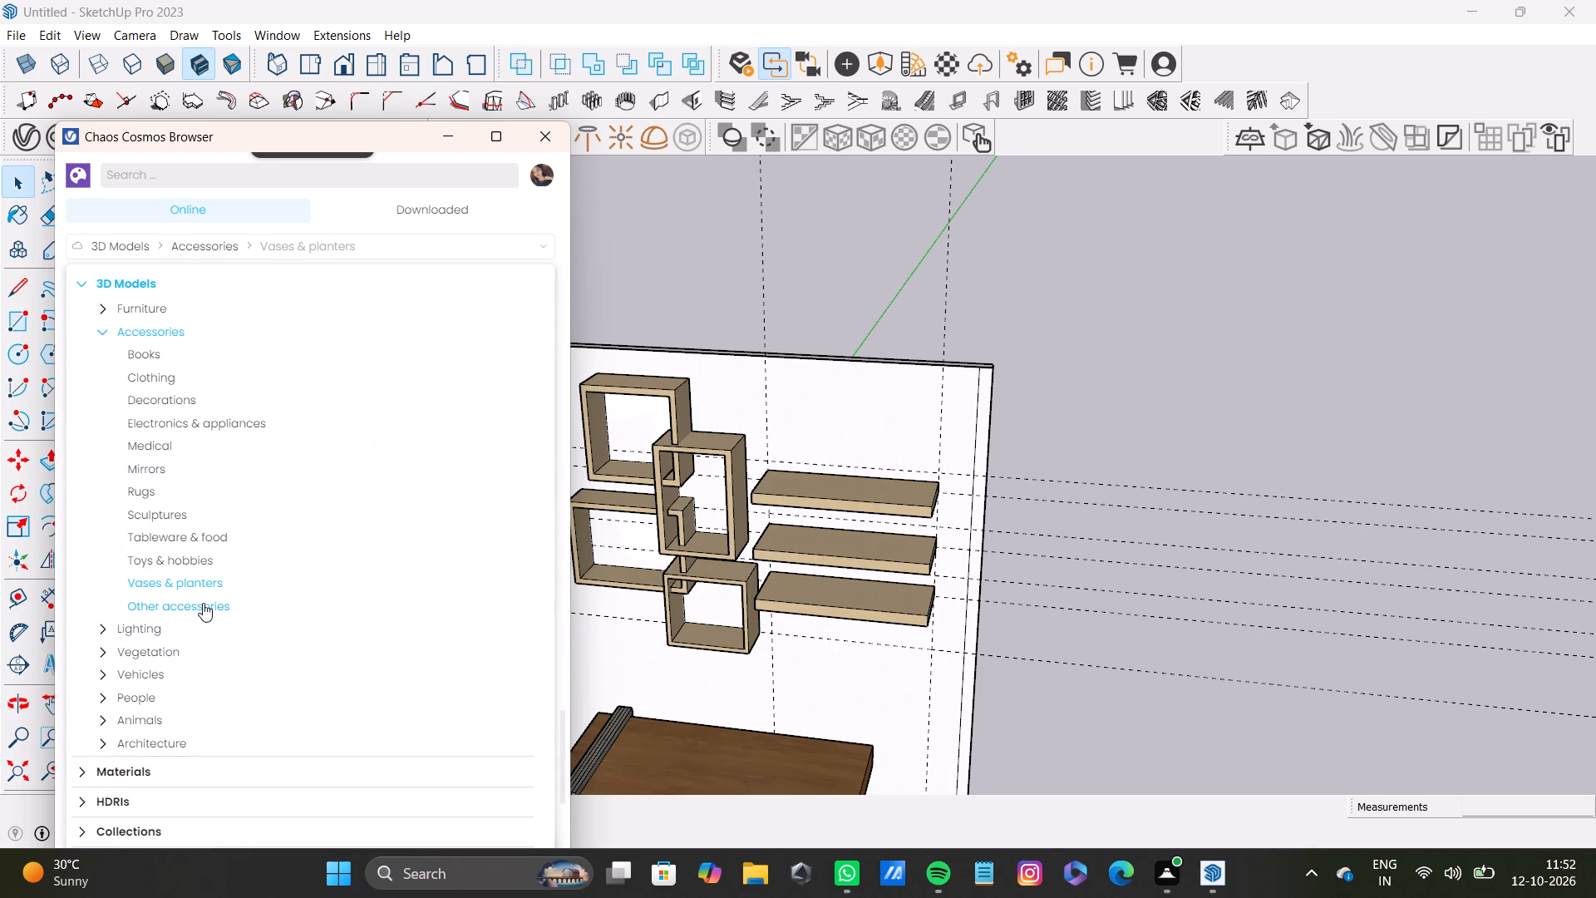
pyautogui.scroll(-12, 419, 486)
pyautogui.scroll(-4, 377, 570)
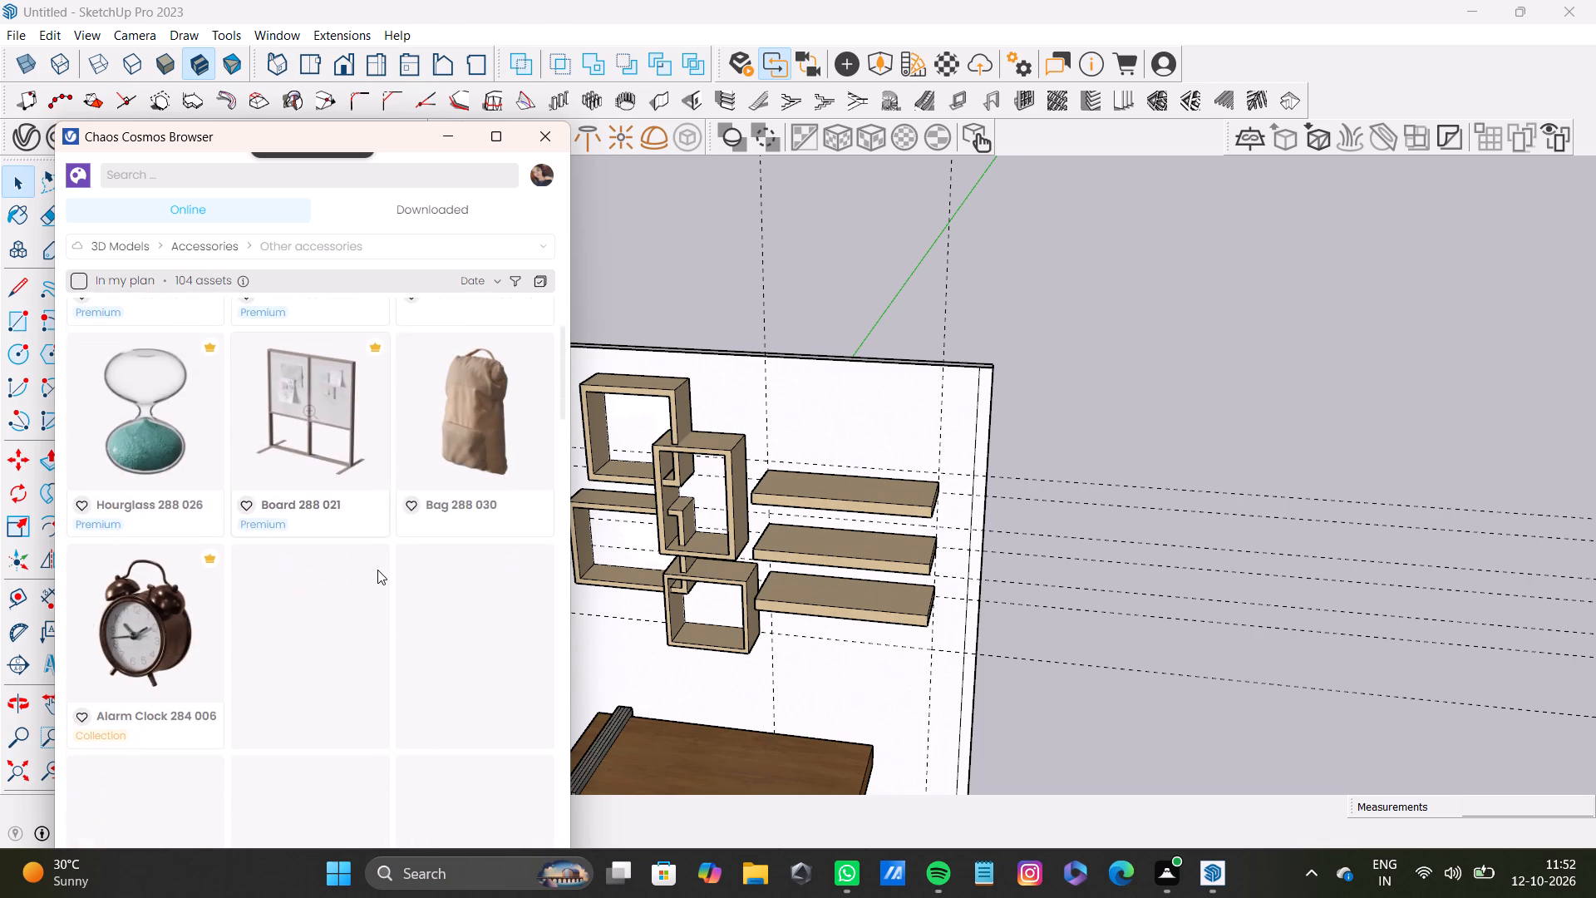
pyautogui.scroll(-18, 377, 568)
pyautogui.scroll(-5, 377, 567)
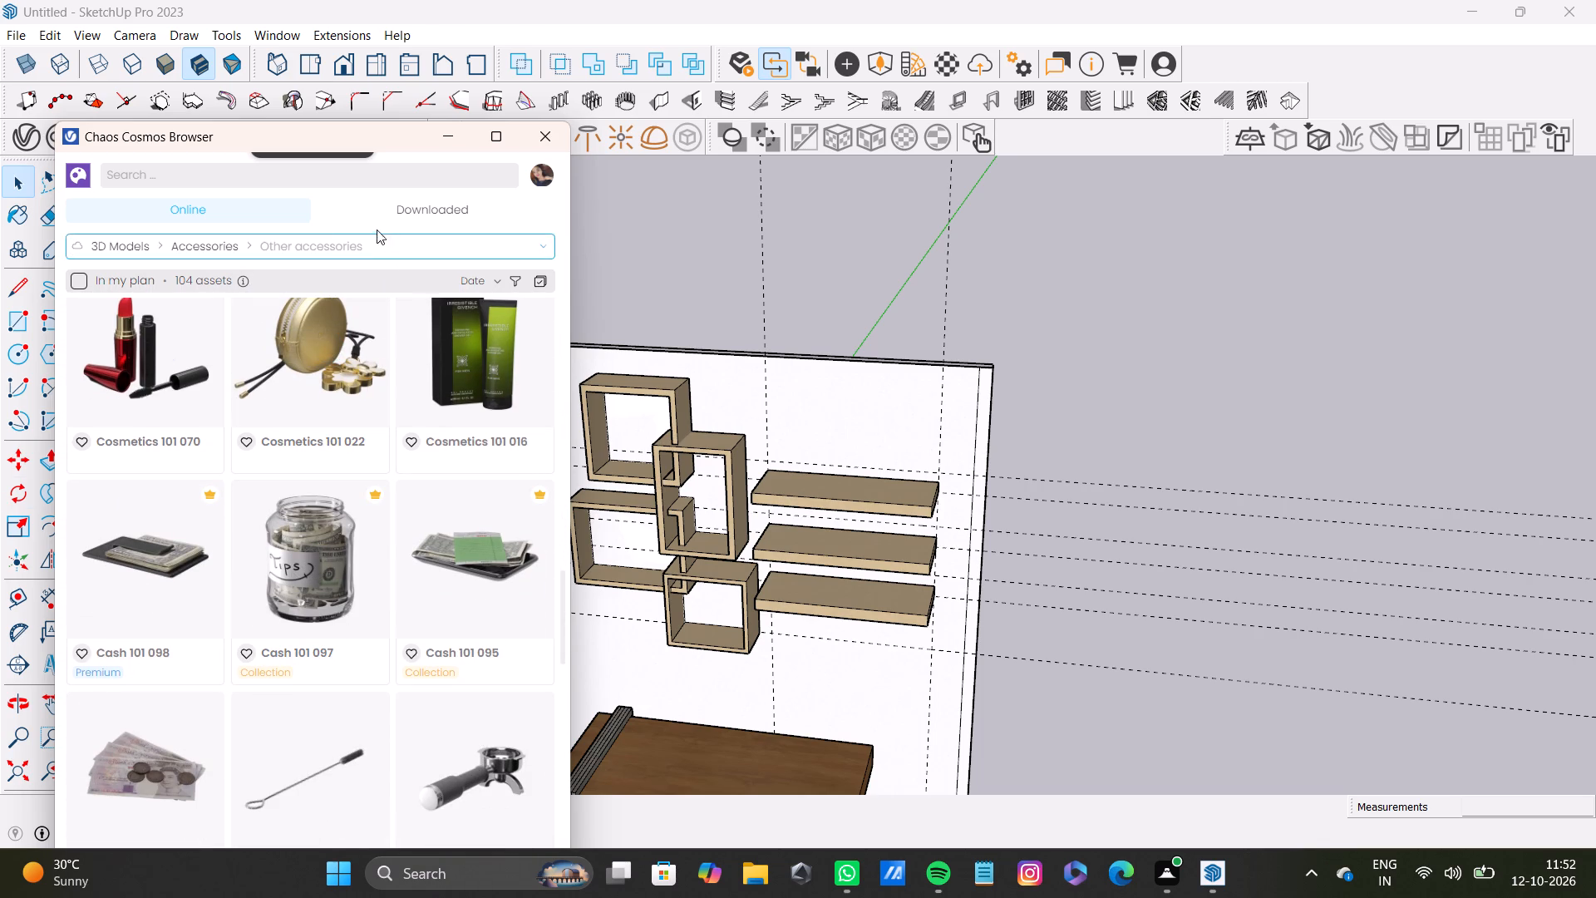
pyautogui.click(426, 212)
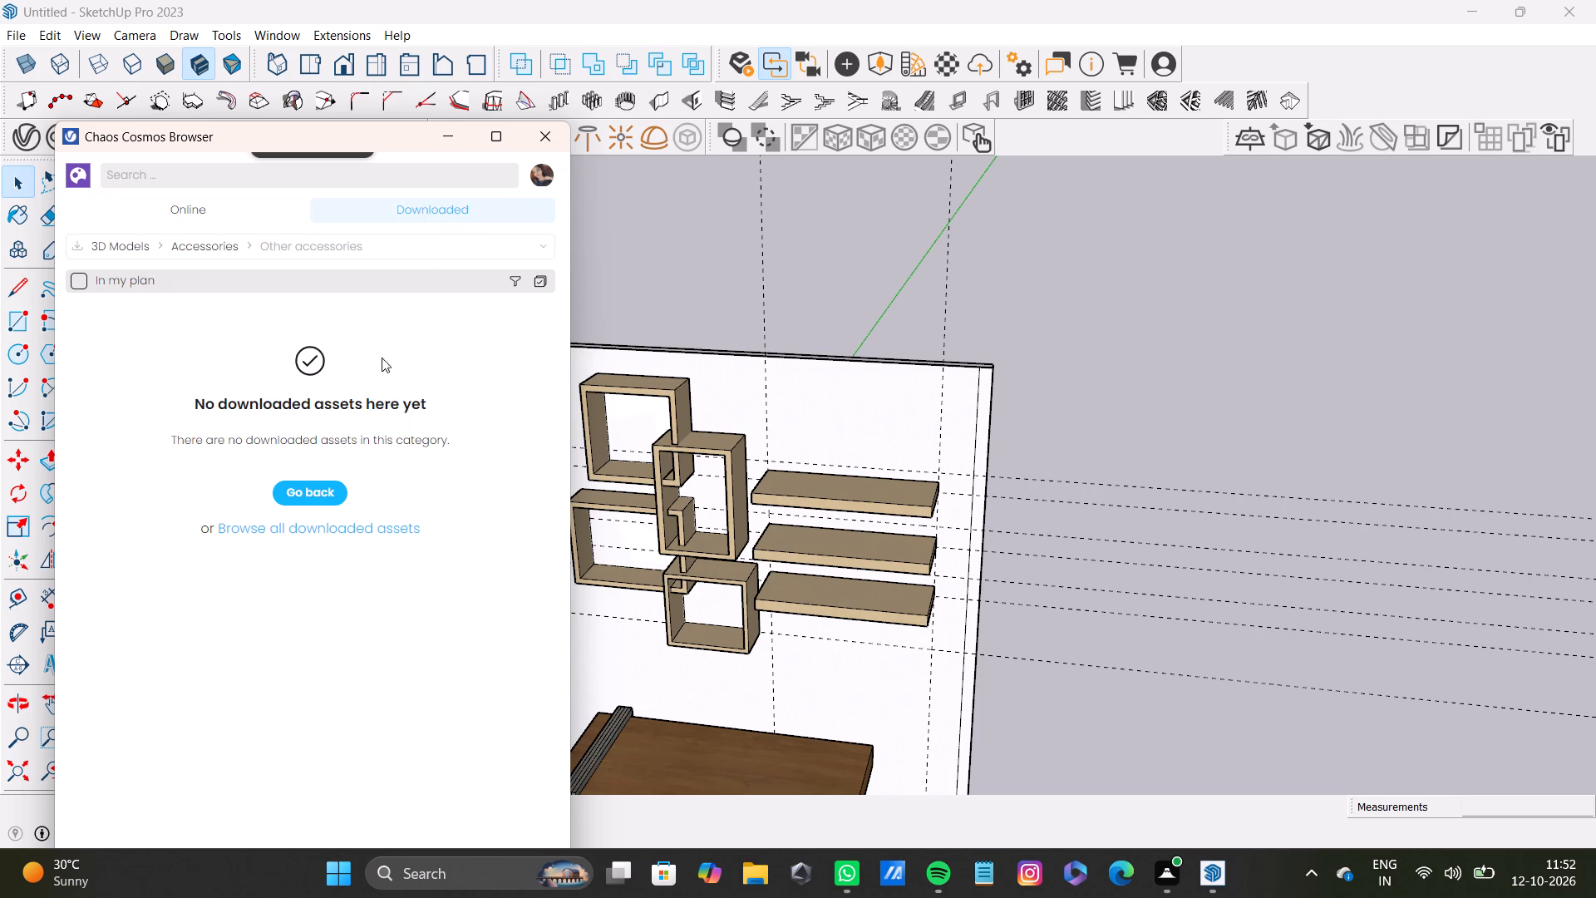
pyautogui.click(302, 496)
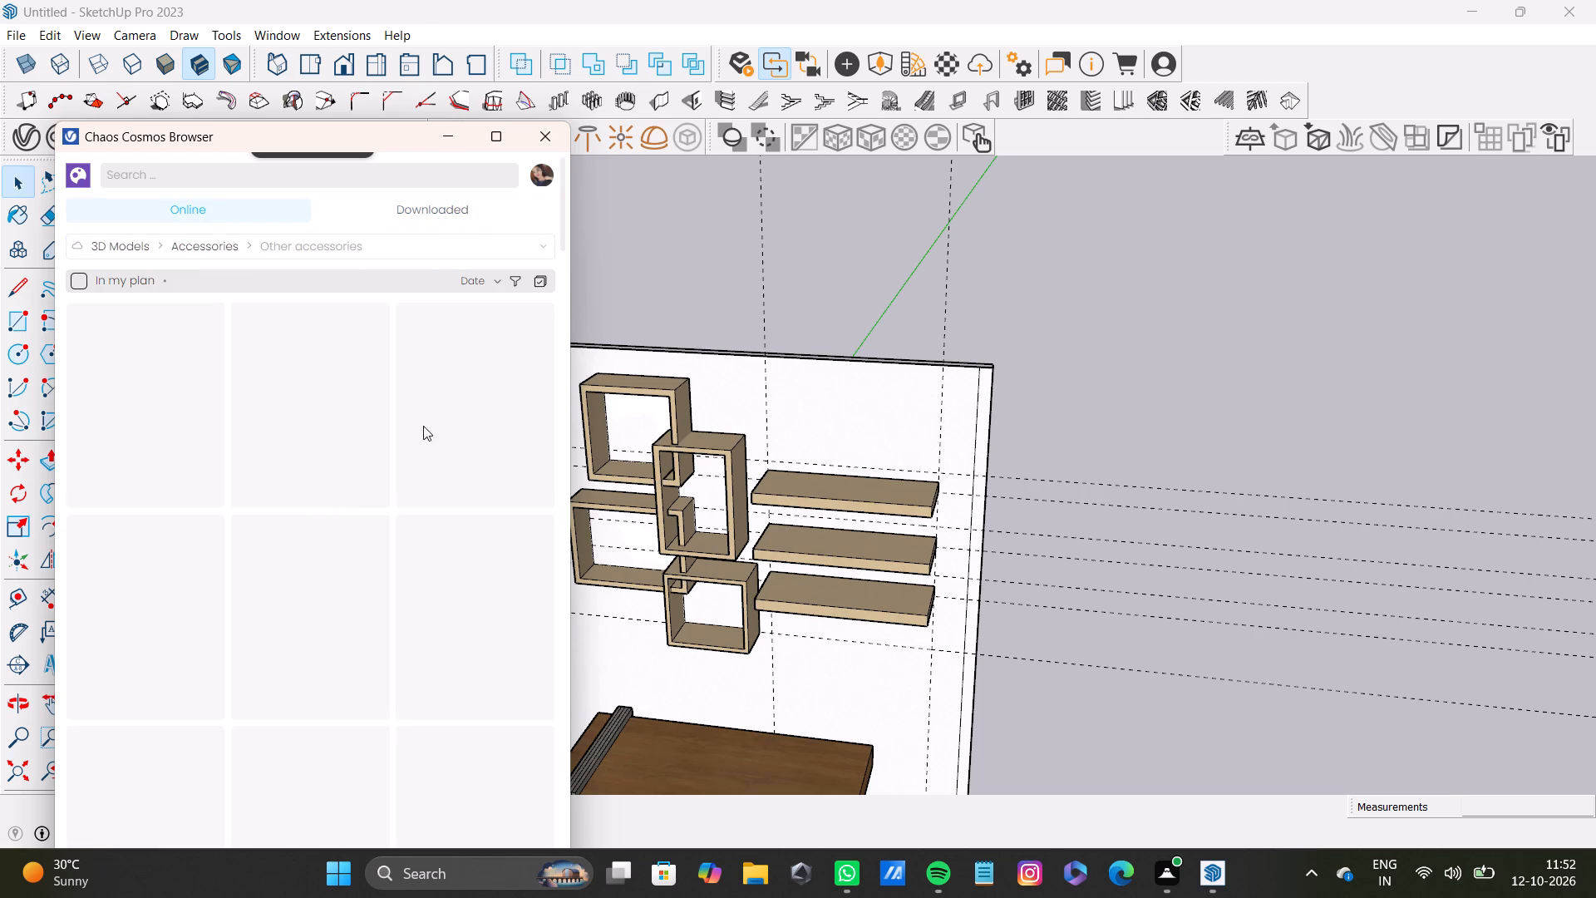
pyautogui.click(465, 215)
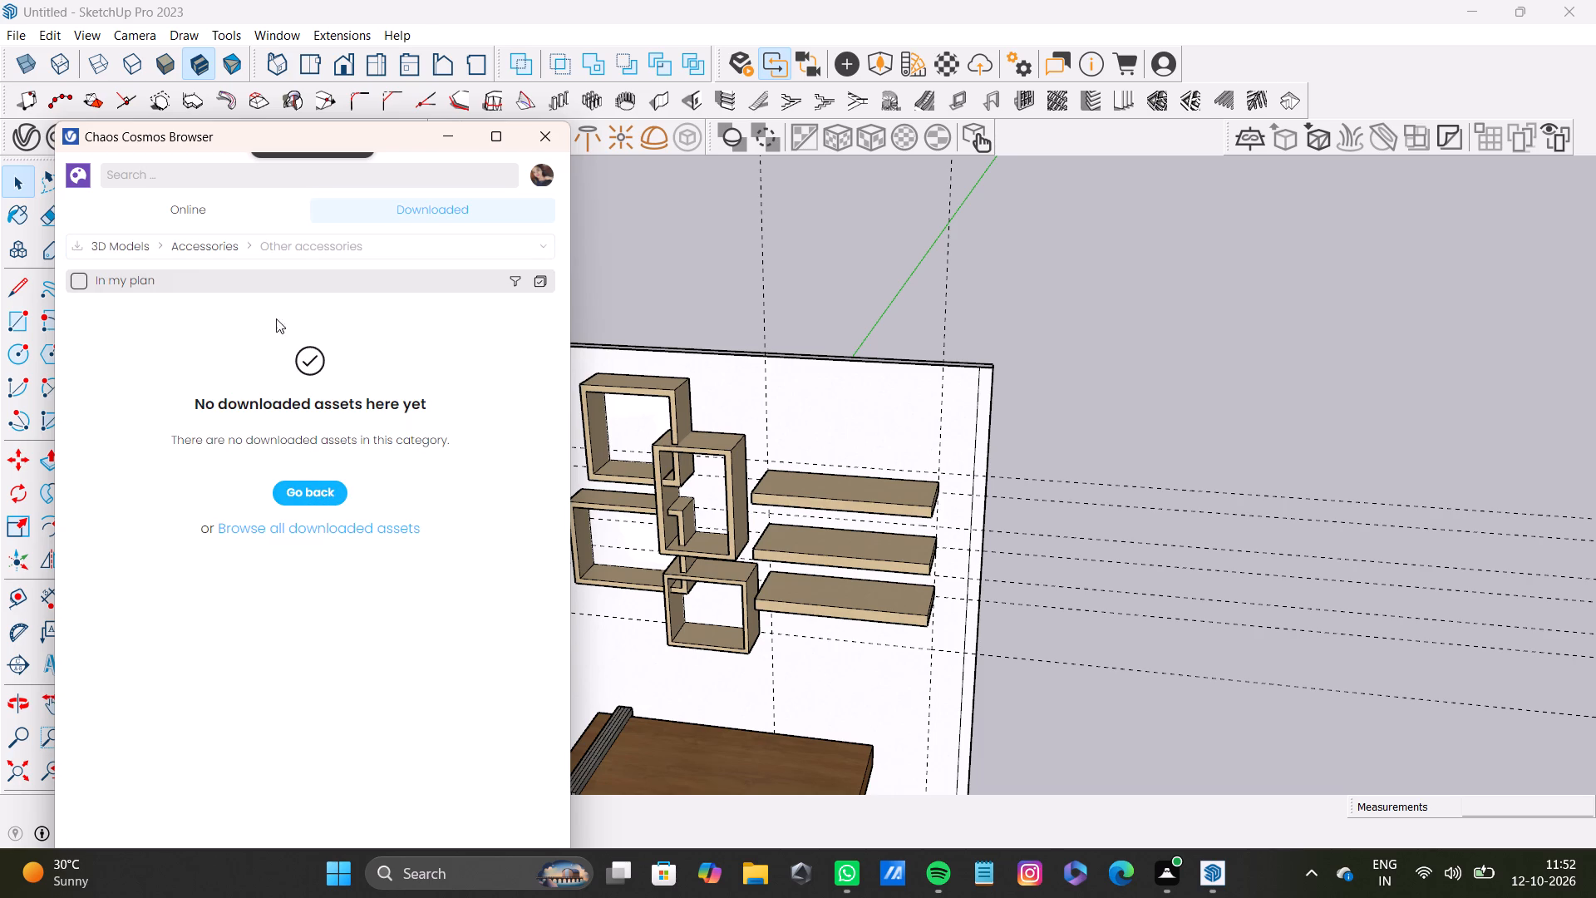
pyautogui.click(205, 201)
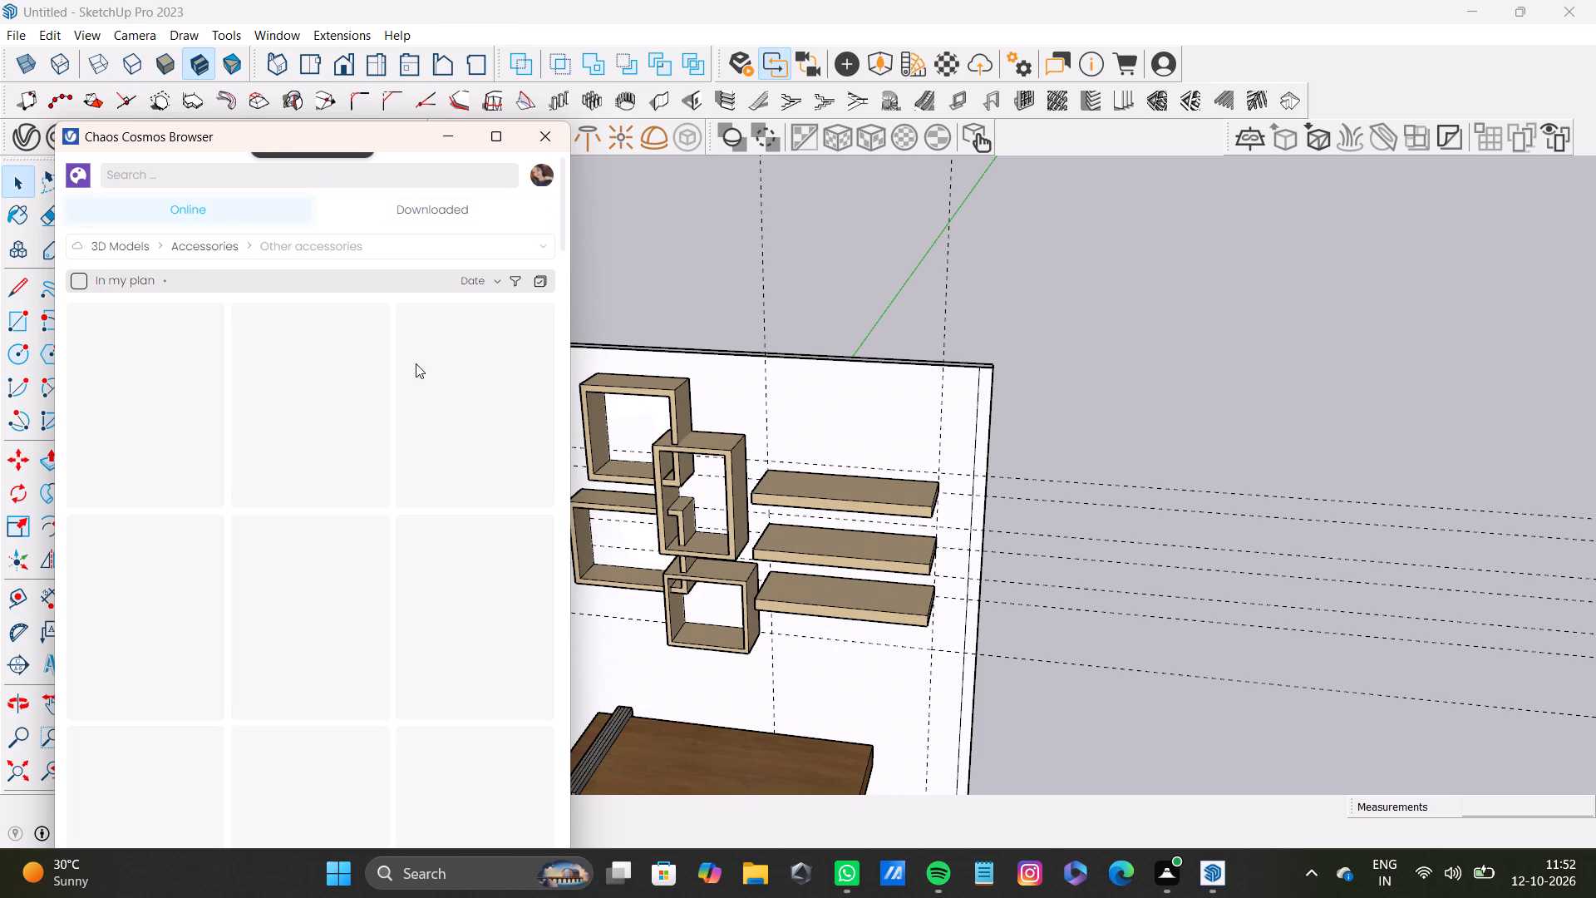
# Widen the asset library to the whole 3D Models category and show only the downloaded assets.
pyautogui.click(416, 245)
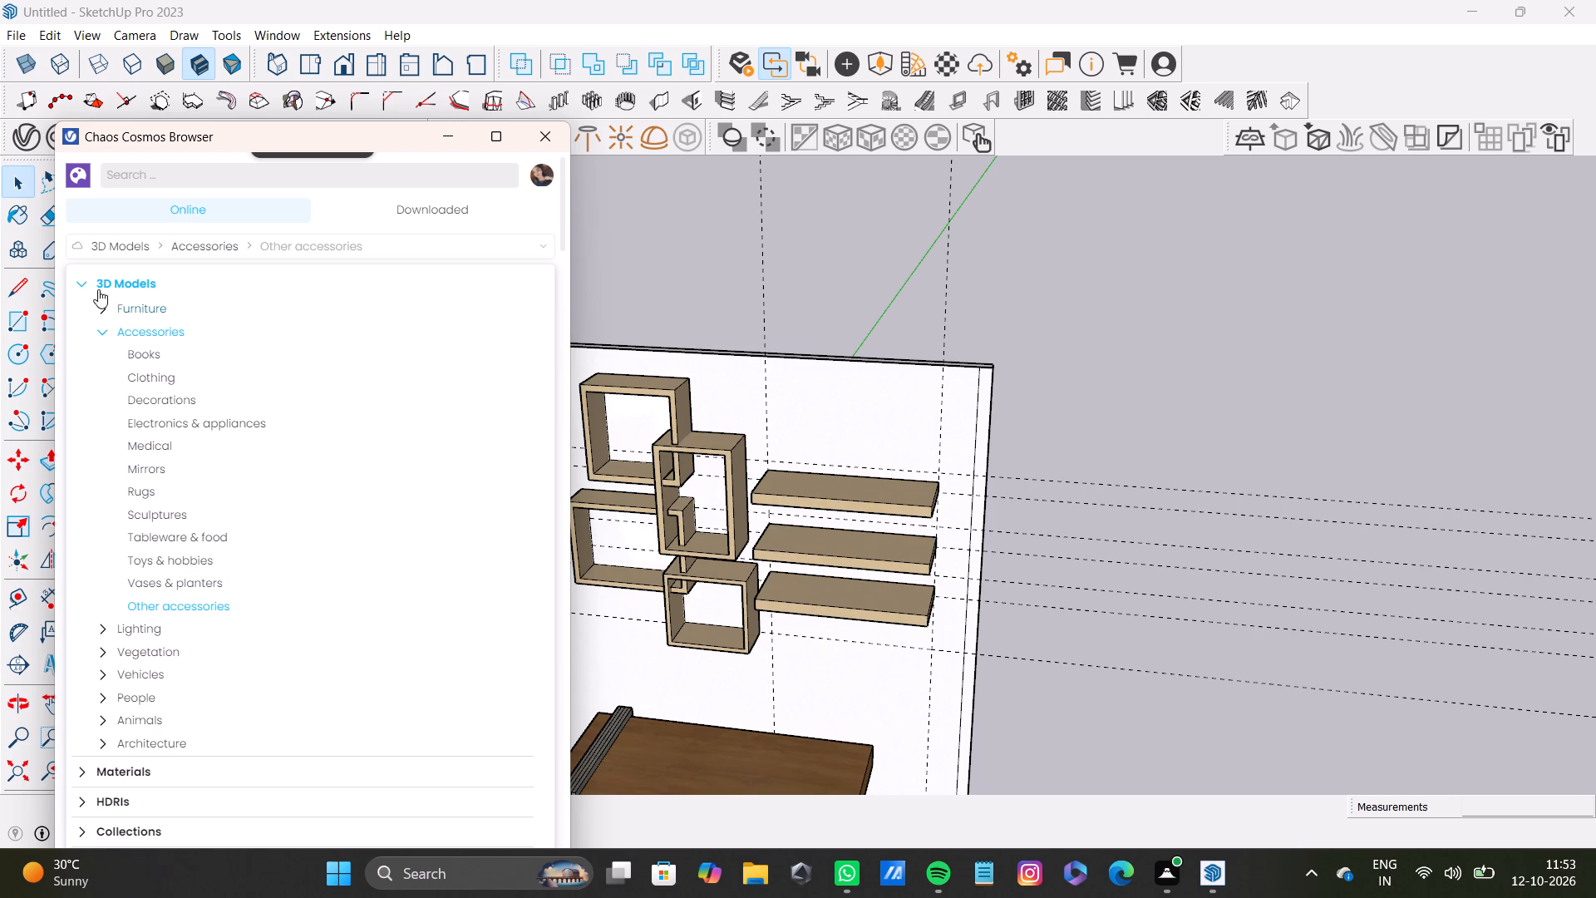
pyautogui.click(129, 283)
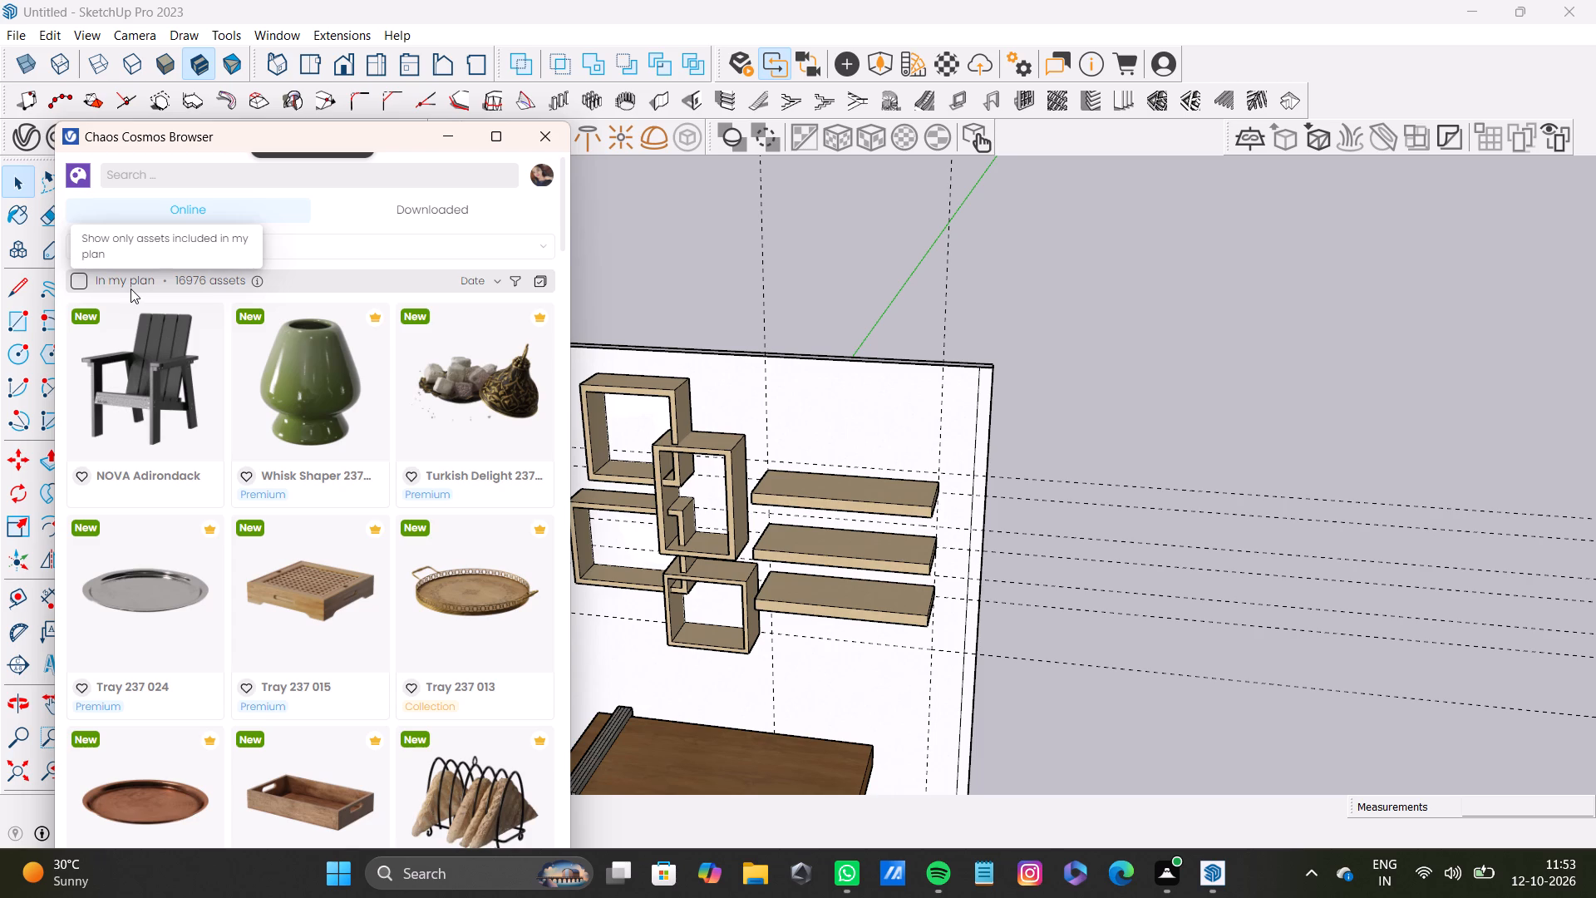
pyautogui.scroll(-2, 441, 632)
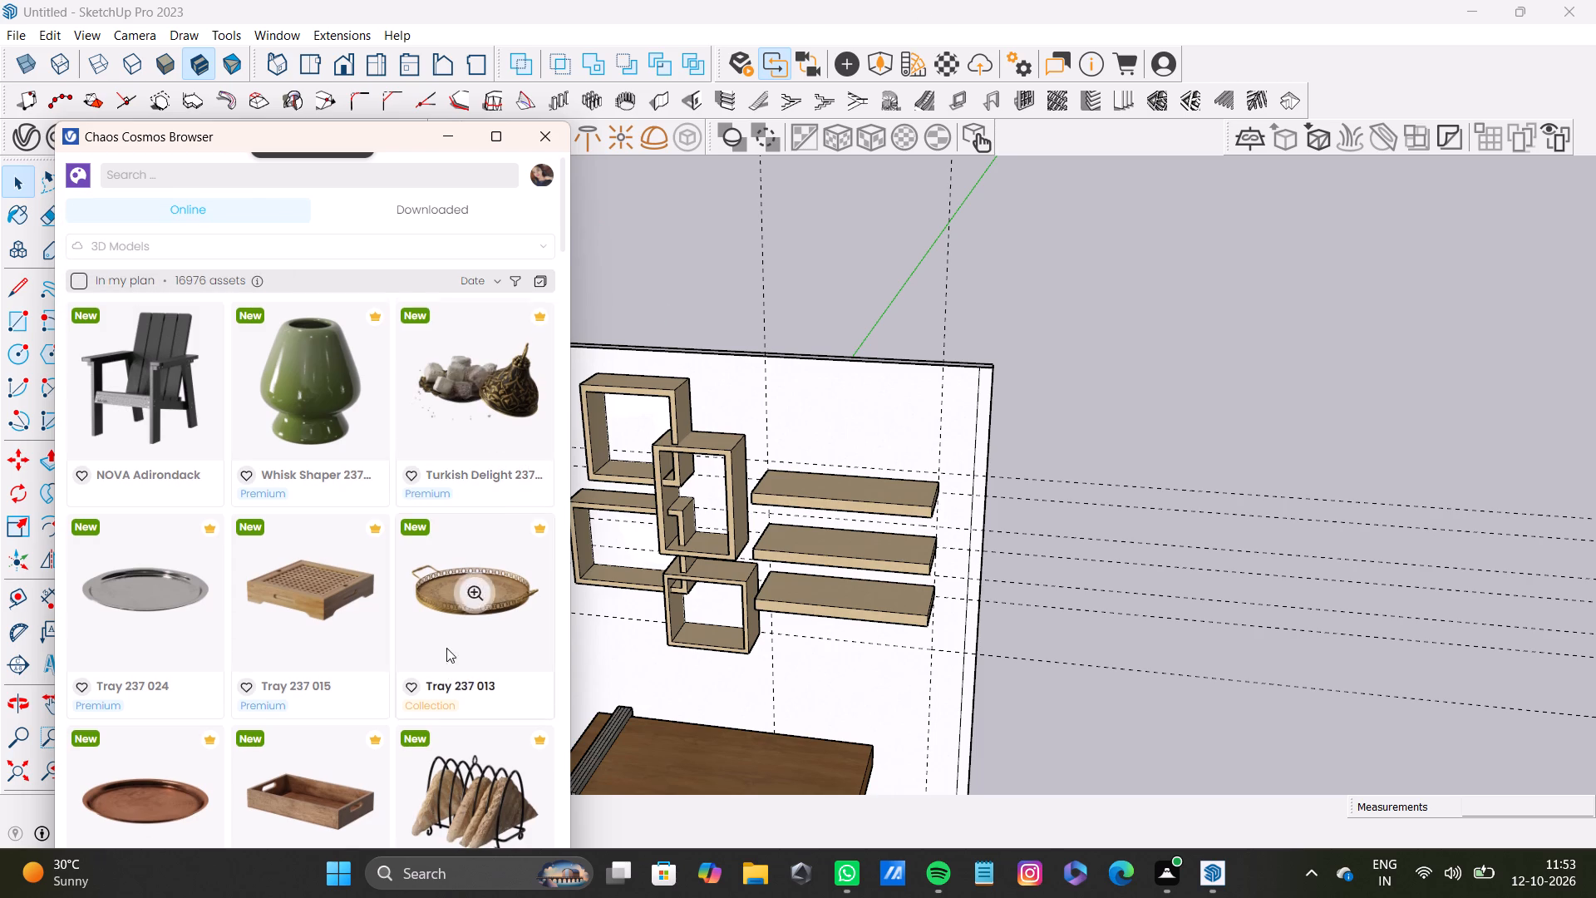
pyautogui.scroll(-7, 446, 648)
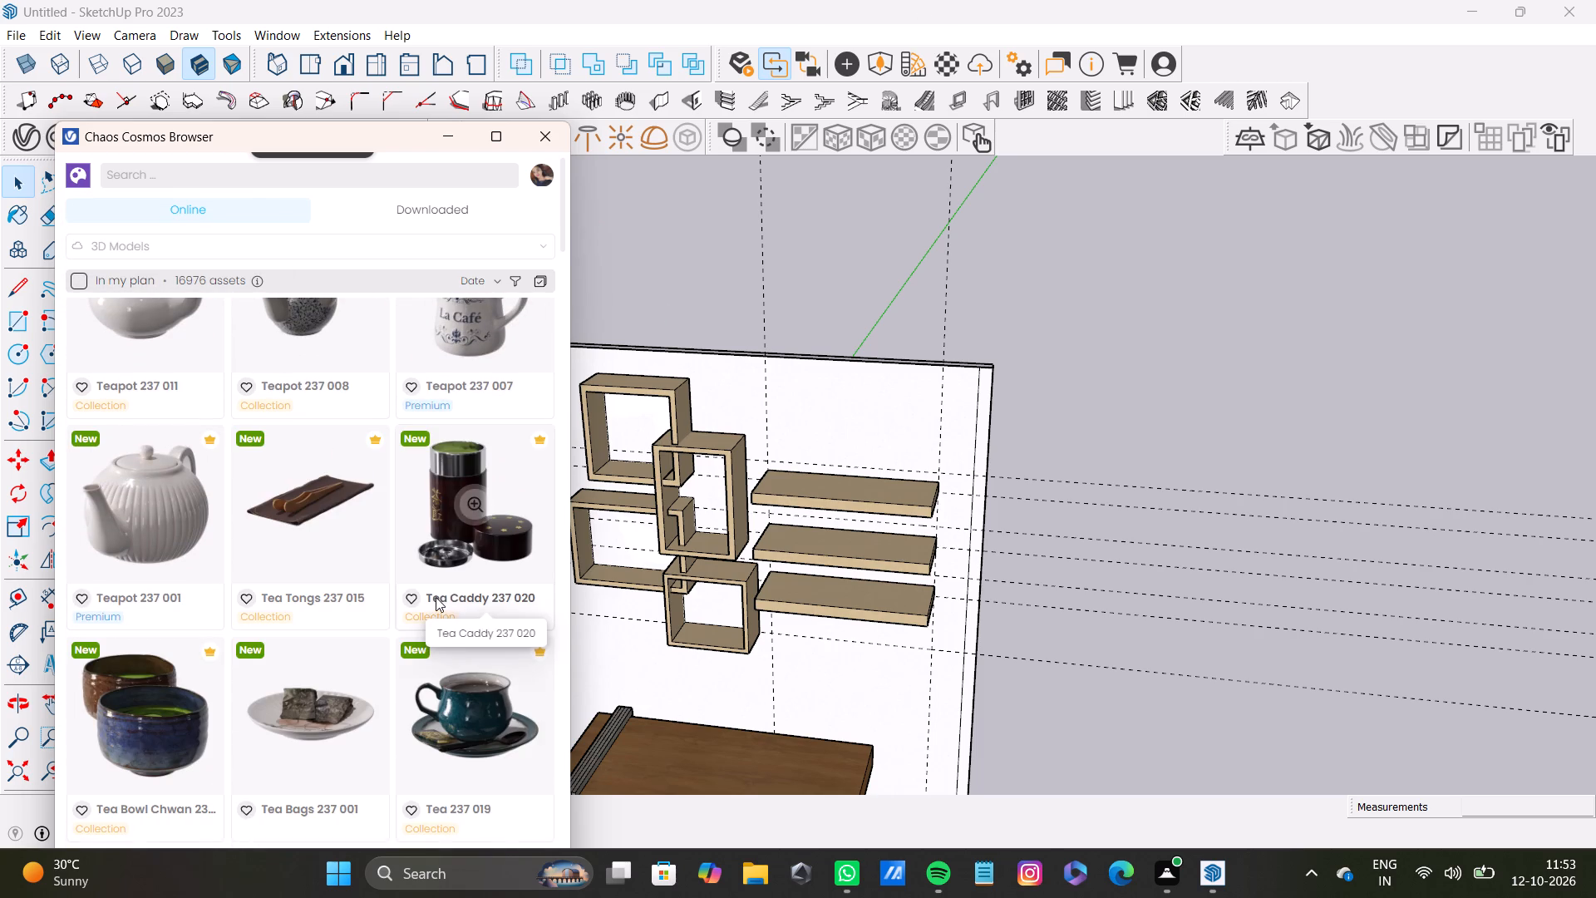
pyautogui.scroll(-7, 435, 595)
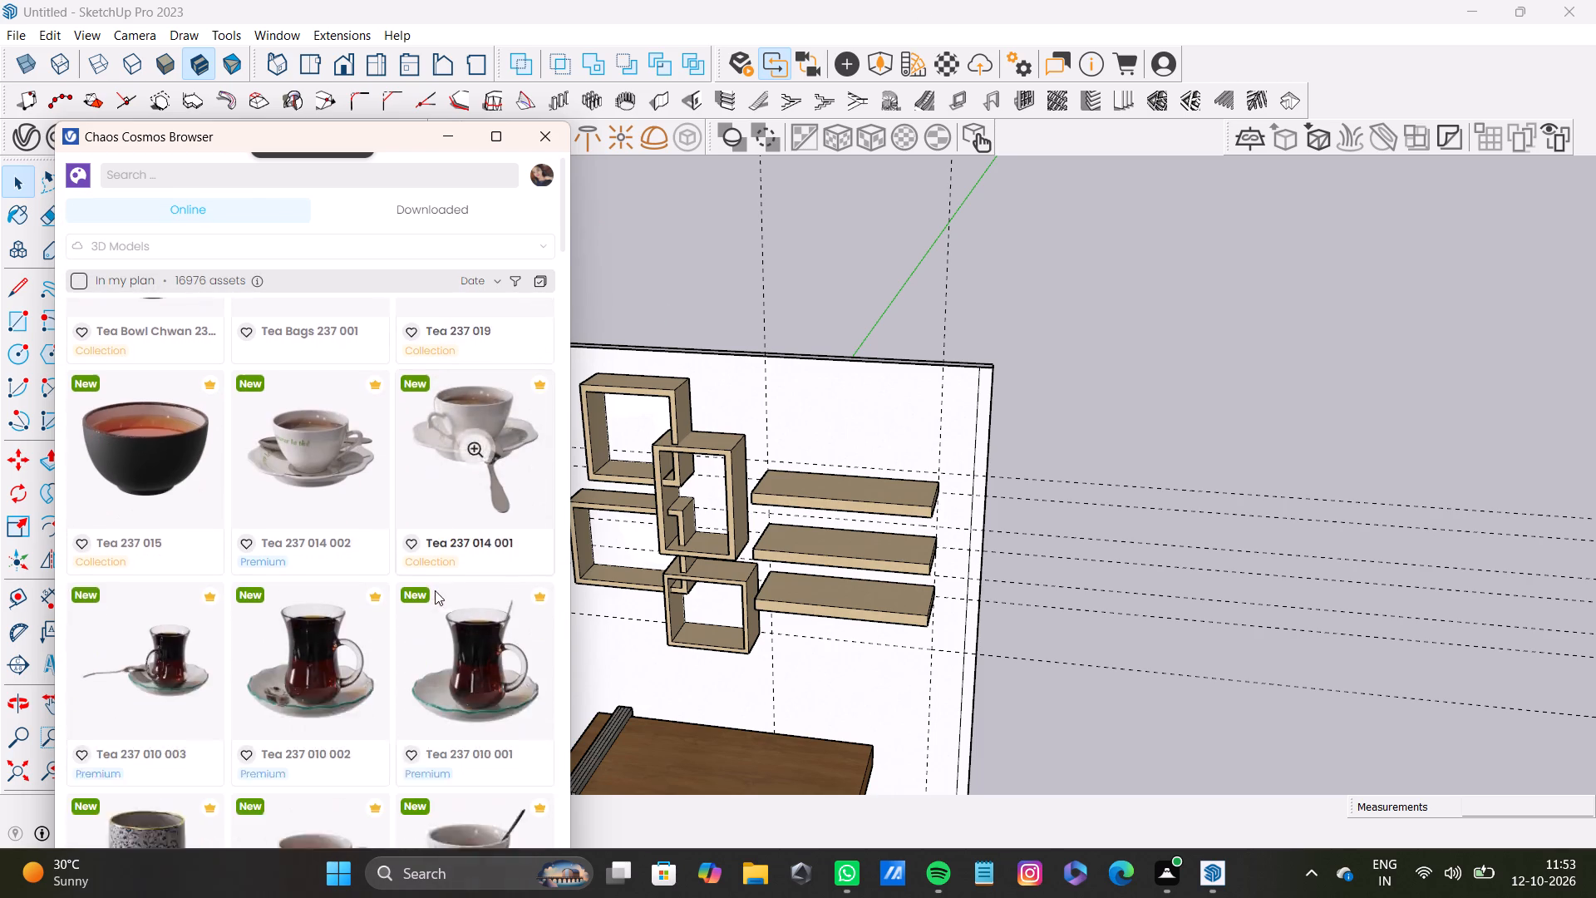
pyautogui.scroll(4, 435, 590)
pyautogui.click(418, 208)
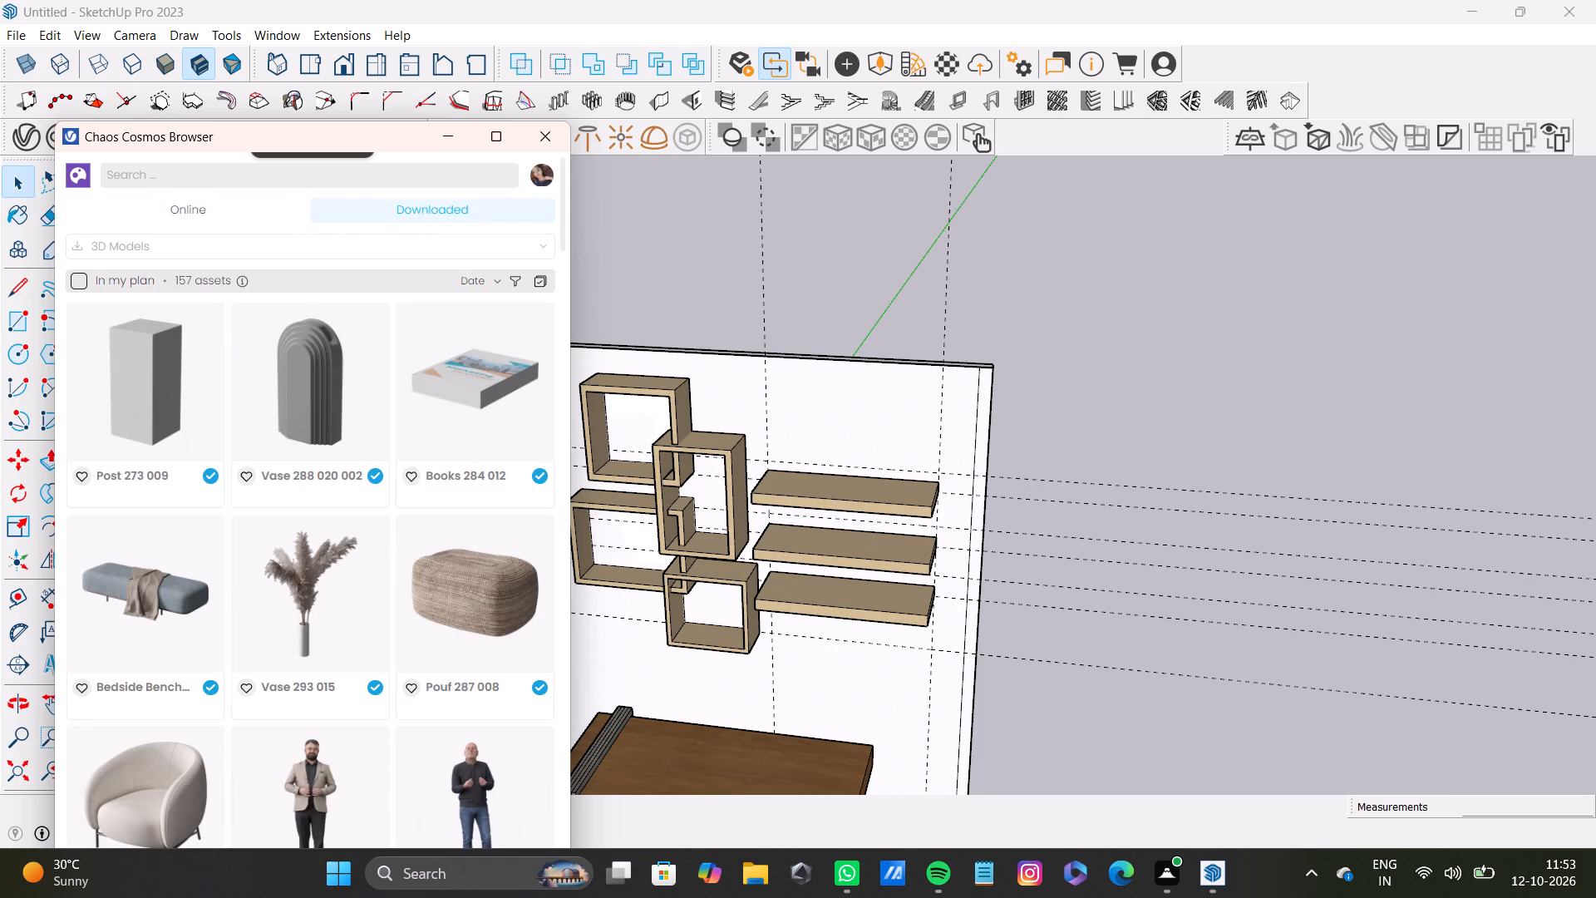
# Find the downloaded Books 297 001 set and place it on the inner bottom face of the lowest box frame.
pyautogui.scroll(-8, 394, 540)
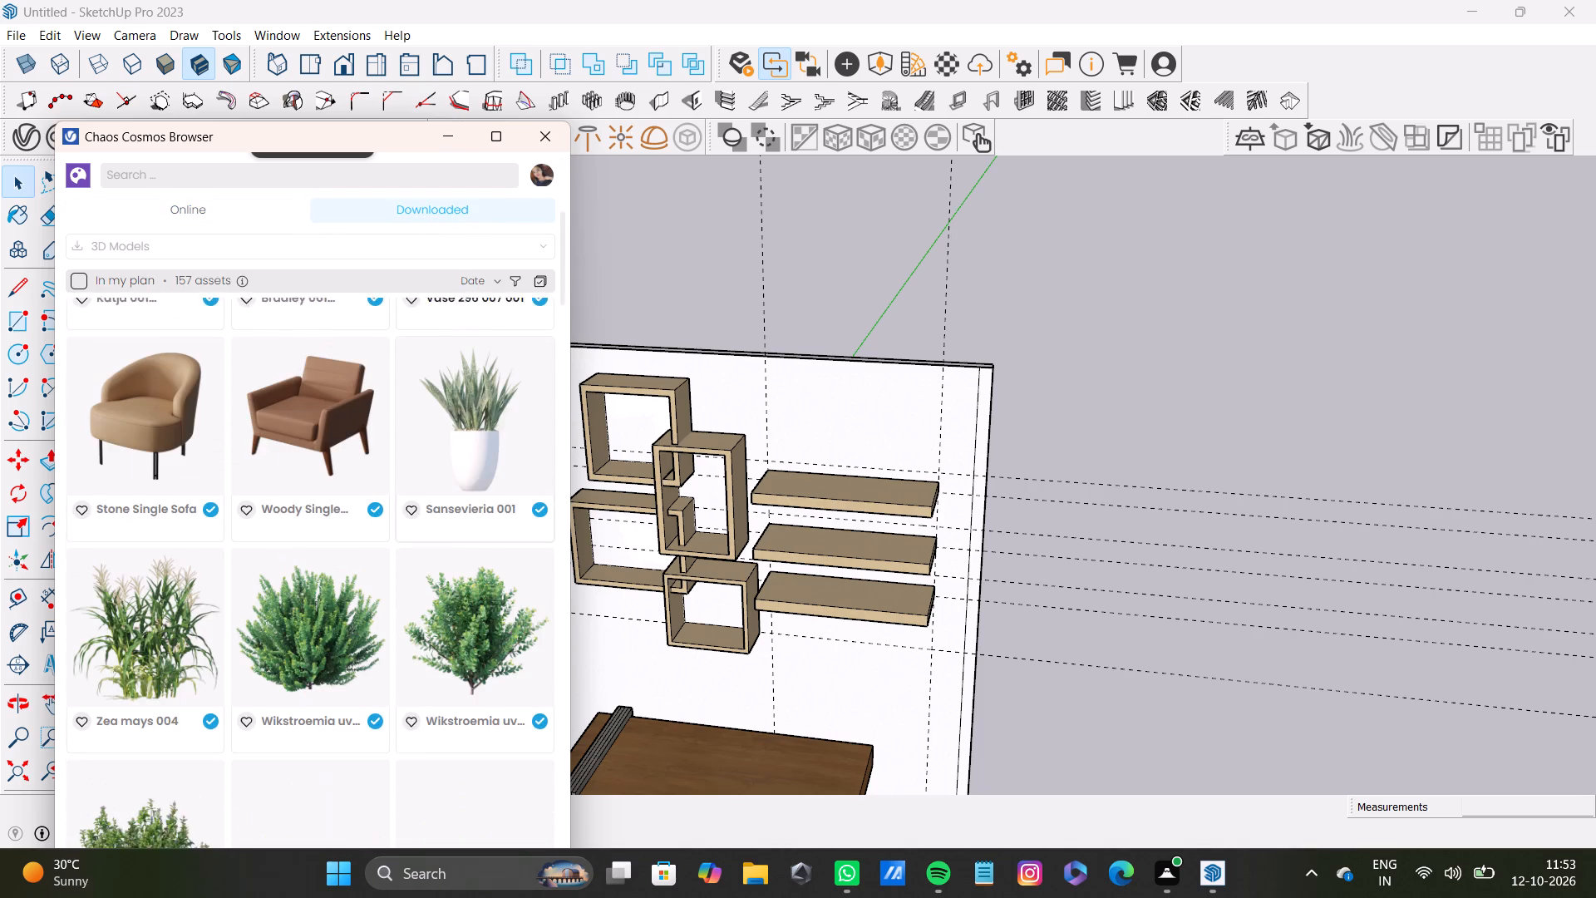
pyautogui.scroll(-7, 448, 616)
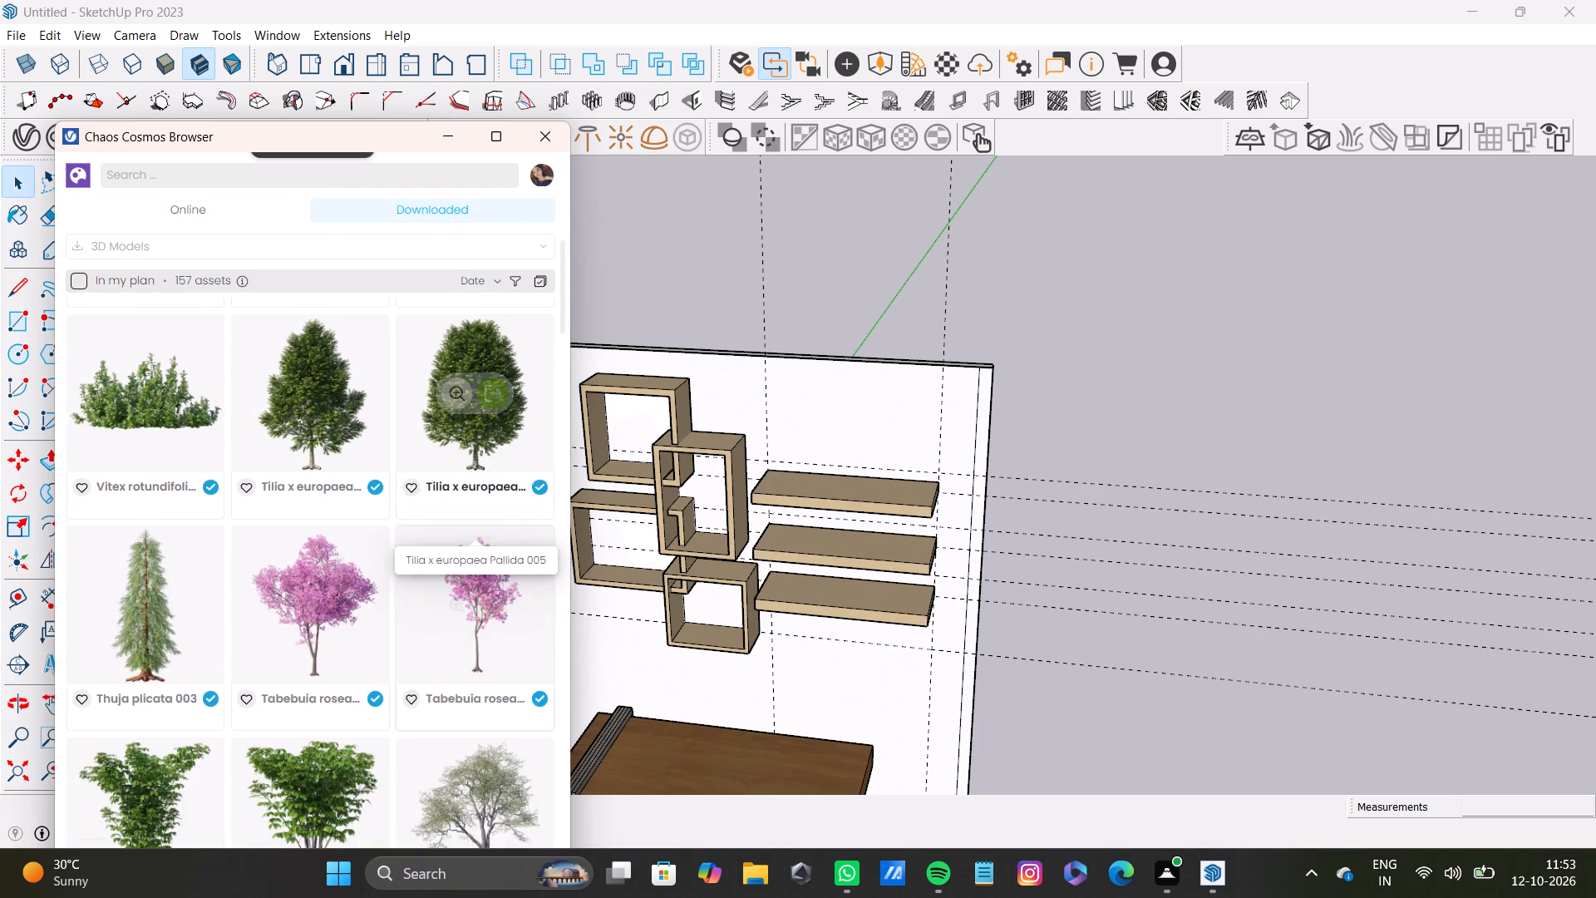
pyautogui.scroll(-8, 436, 599)
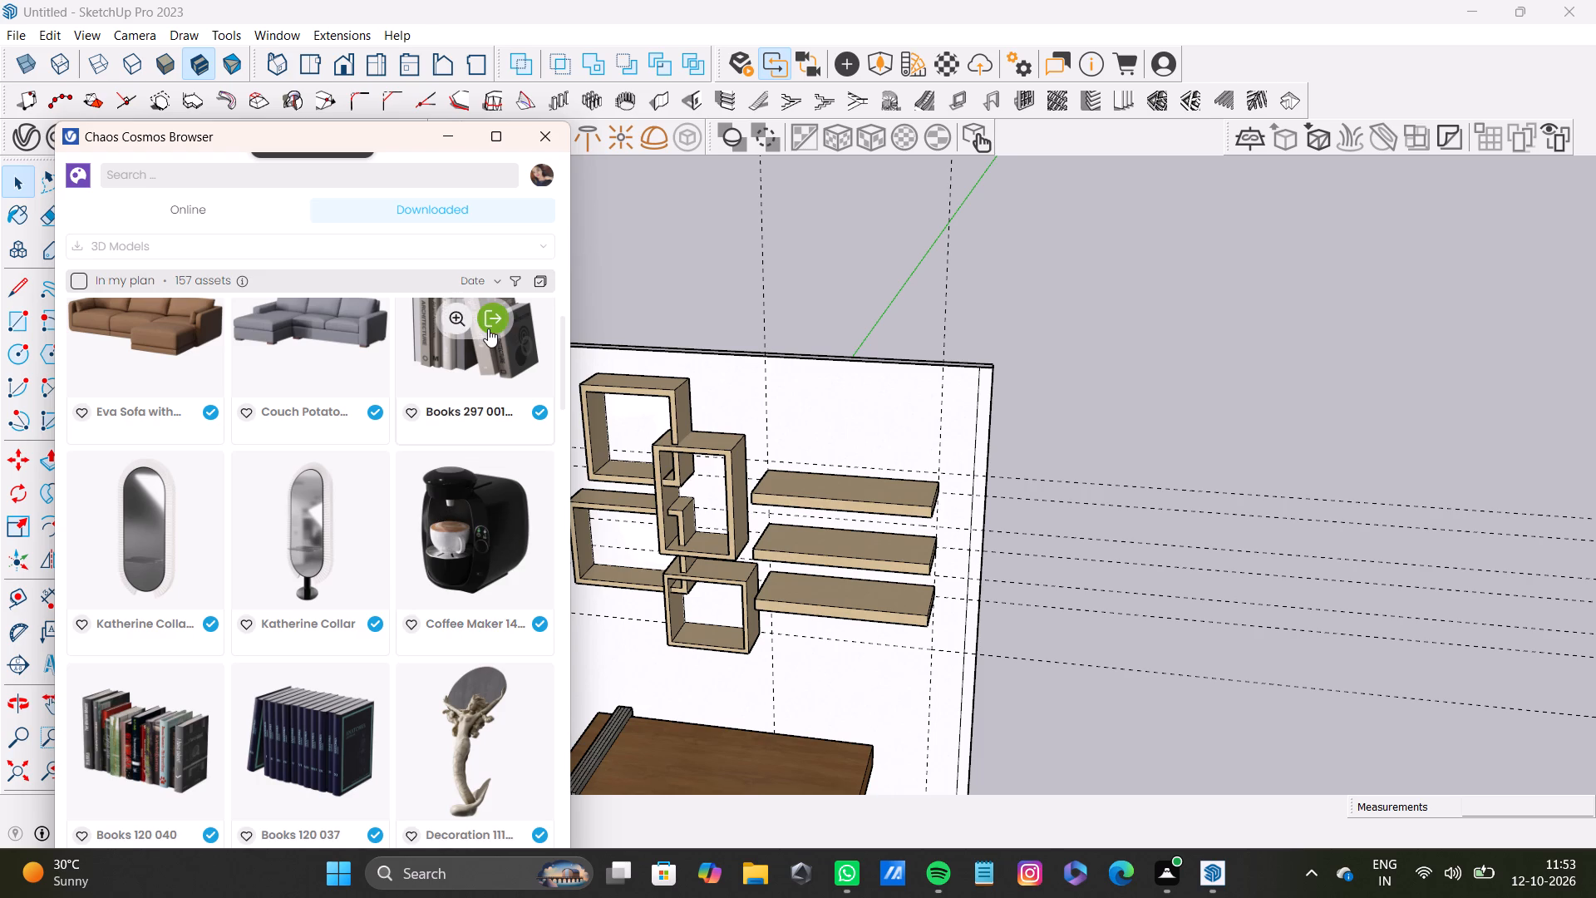
pyautogui.click(494, 322)
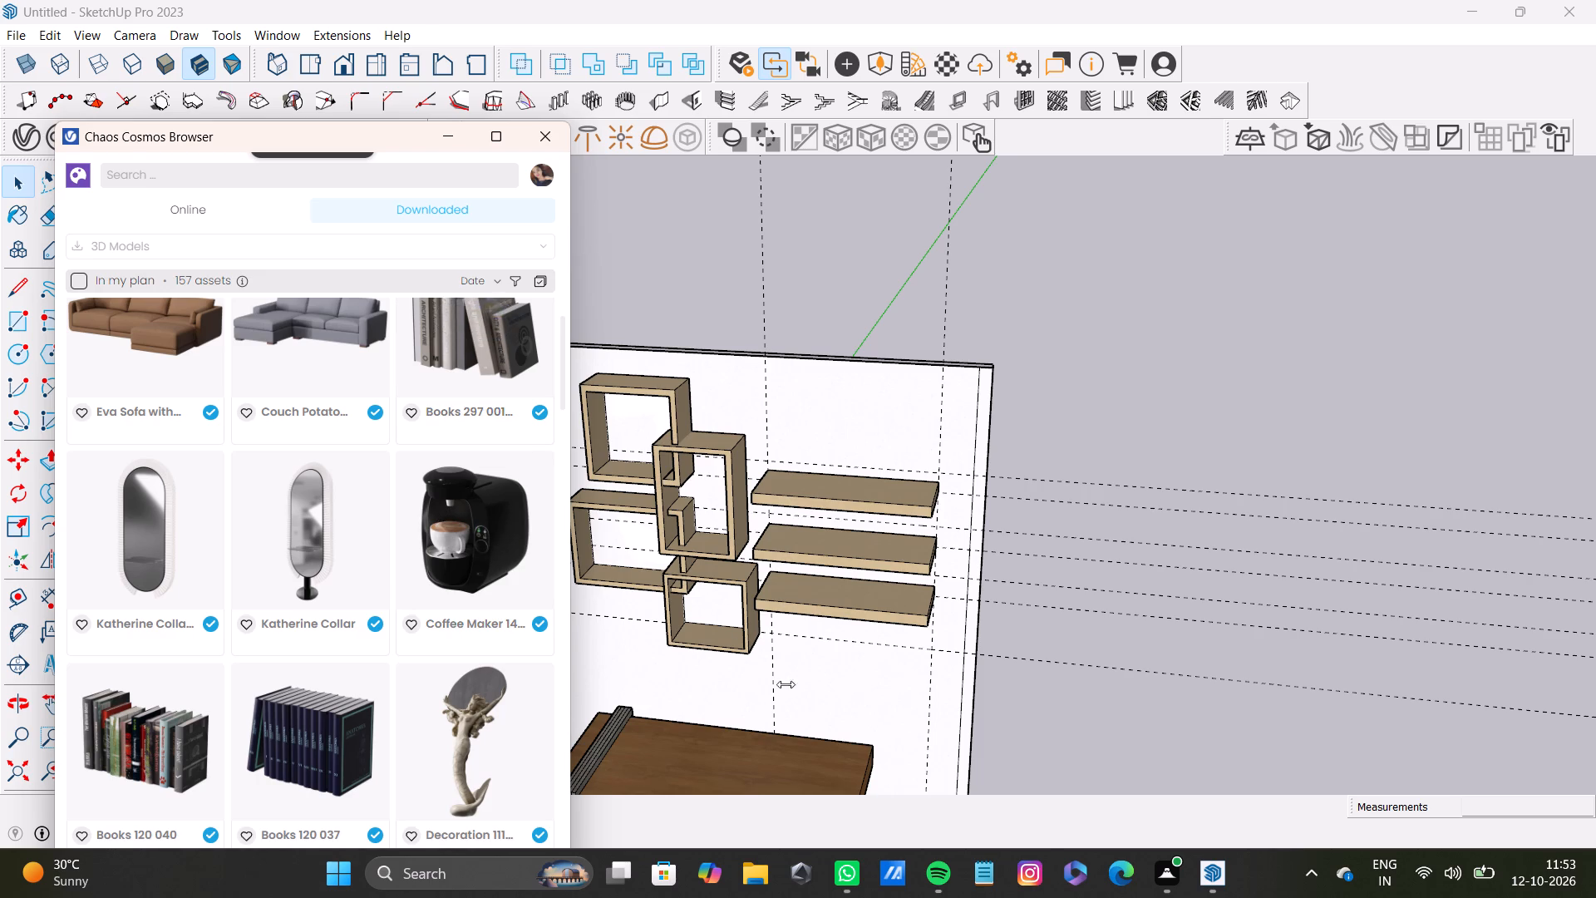
pyautogui.scroll(10, 699, 633)
pyautogui.moveTo(722, 653); pyautogui.dragTo(737, 593, button='middle')
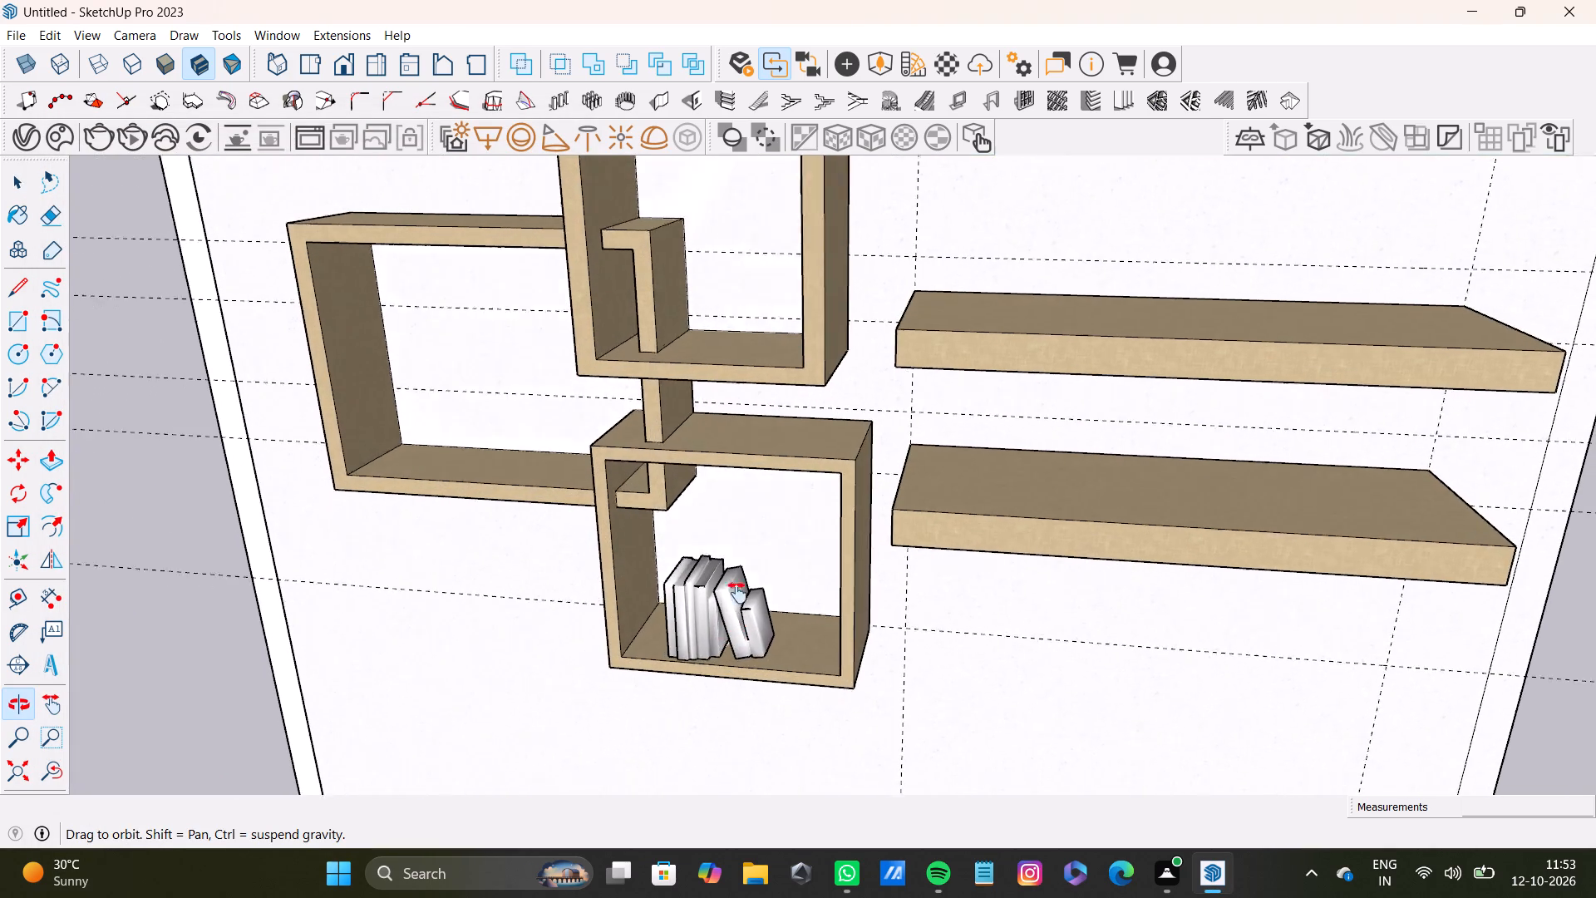
pyautogui.moveTo(737, 593); pyautogui.dragTo(779, 471, button='middle')
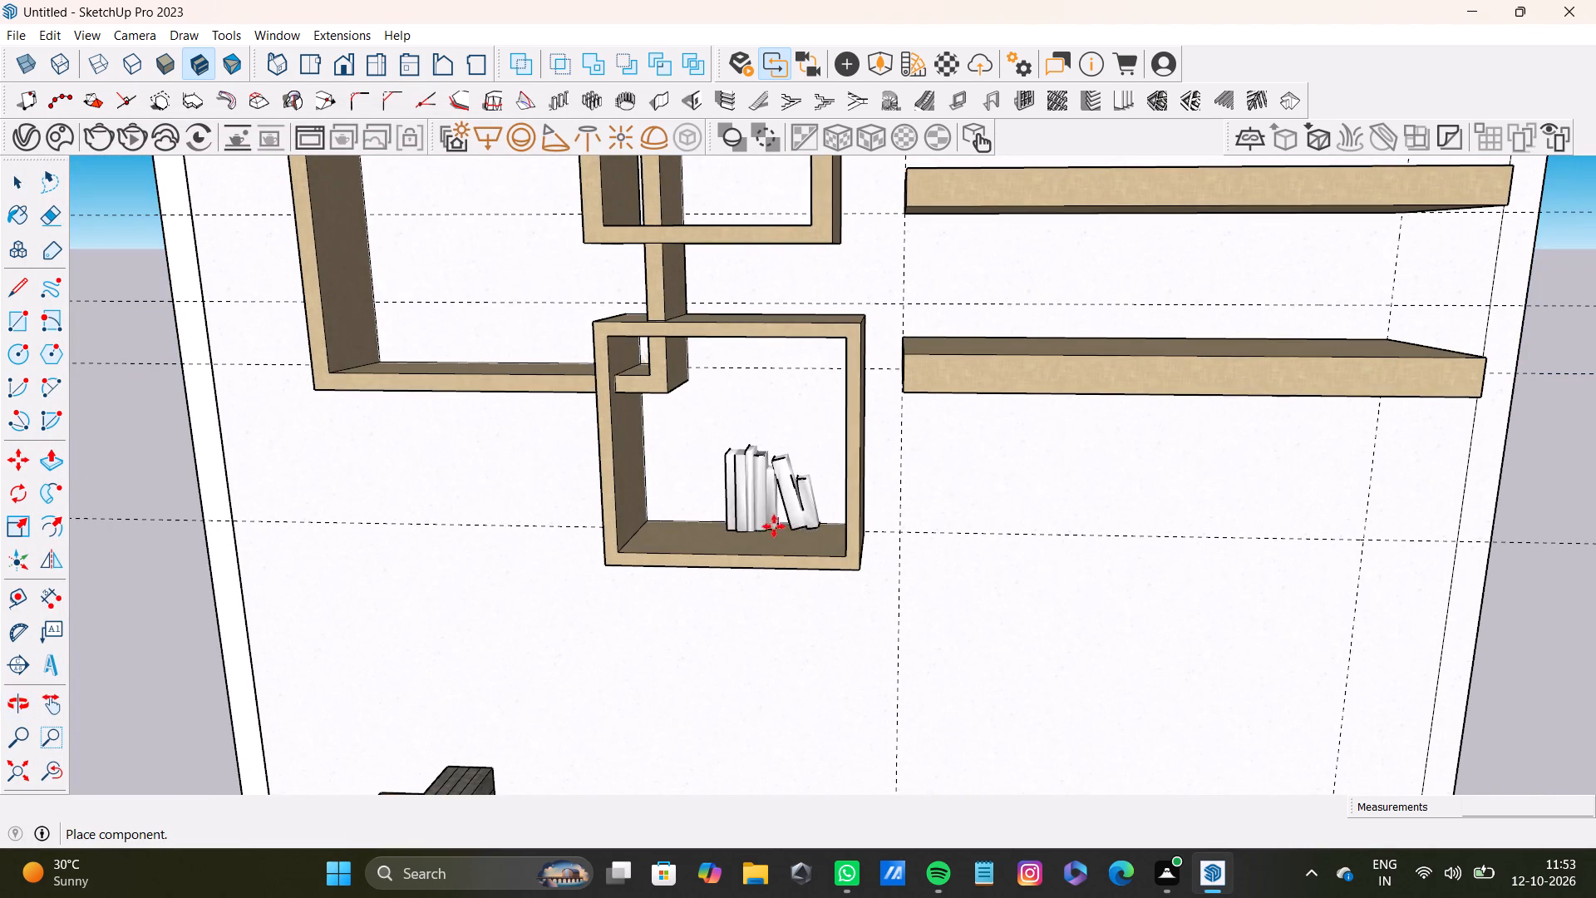
pyautogui.click(704, 537)
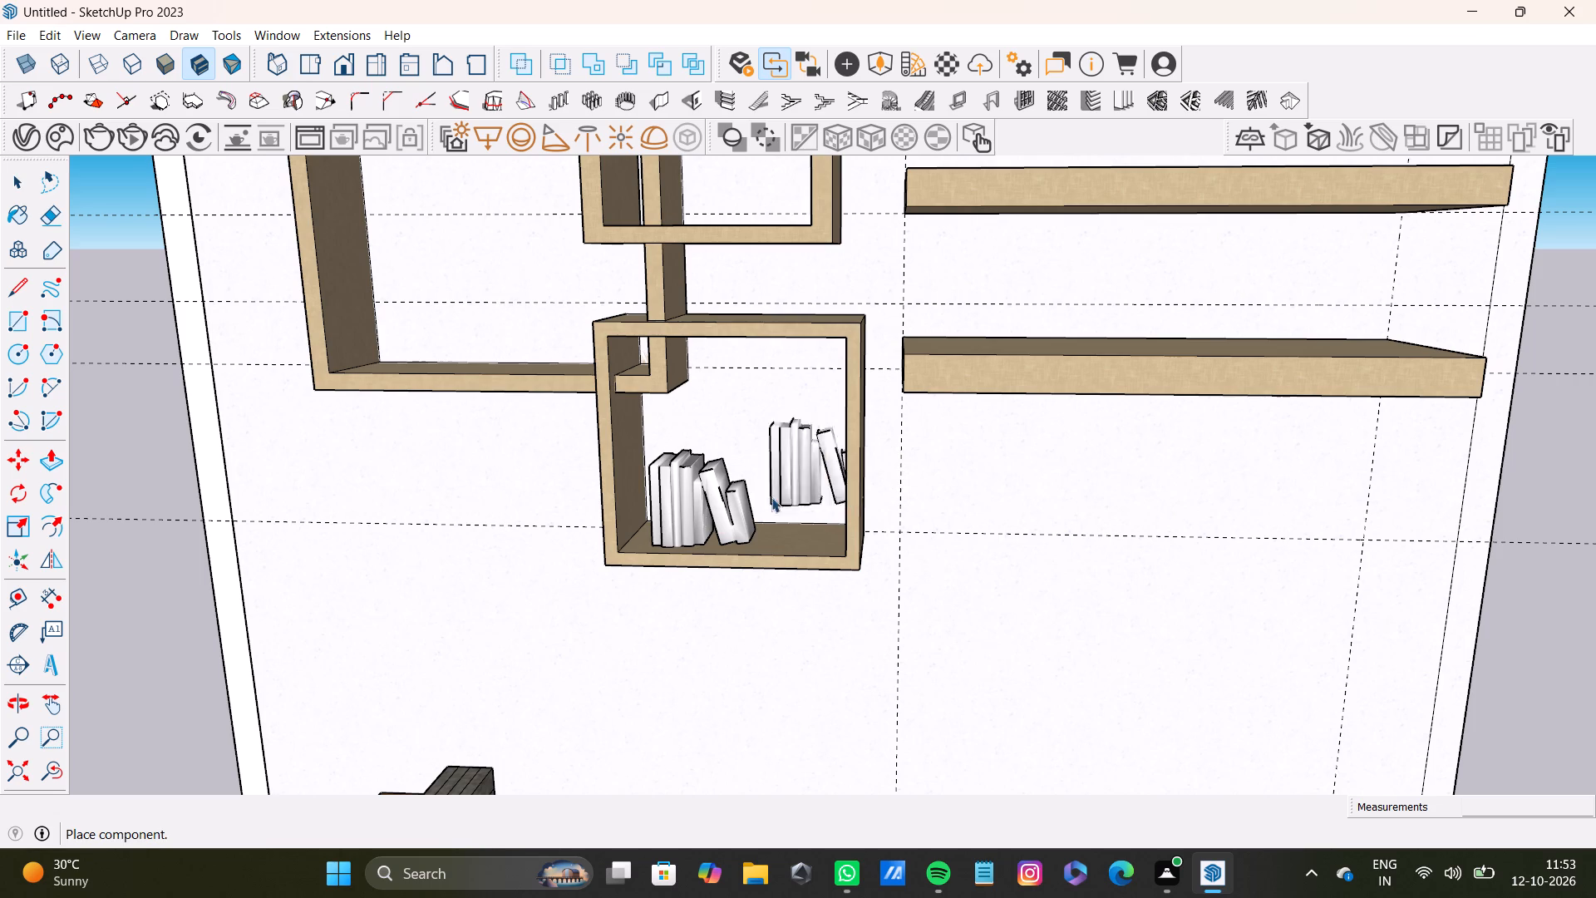
pyautogui.press('space')
# Rotate the book set in the lowest box frame 180 degrees about the vertical axis.
pyautogui.click(704, 503)
pyautogui.moveTo(790, 518); pyautogui.dragTo(916, 550, button='middle')
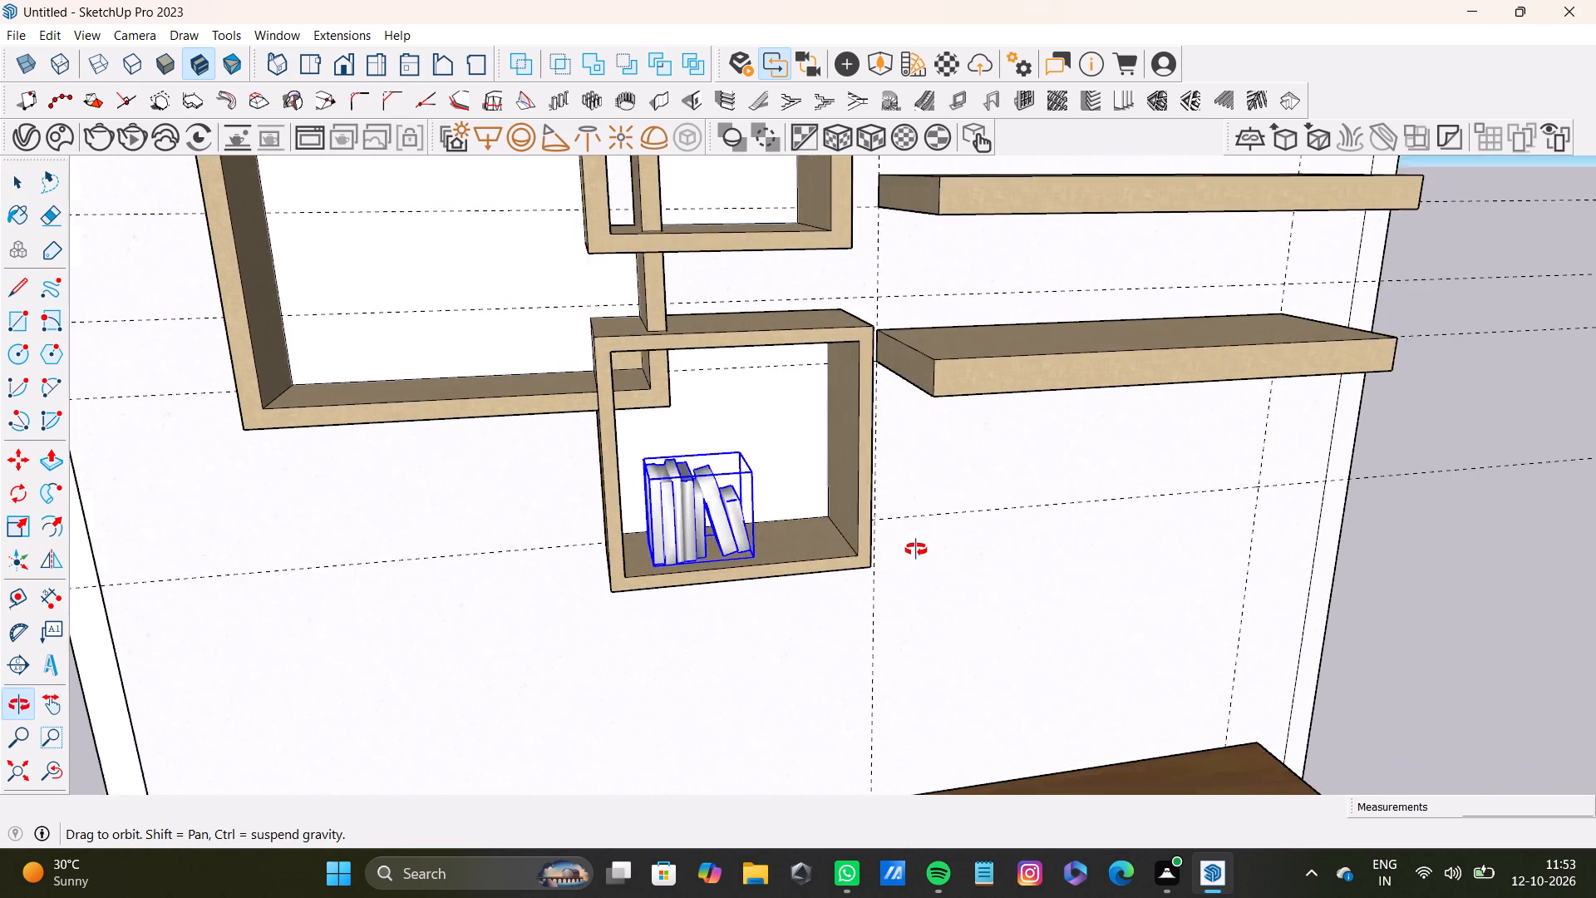
pyautogui.moveTo(916, 550); pyautogui.dragTo(833, 431, button='middle')
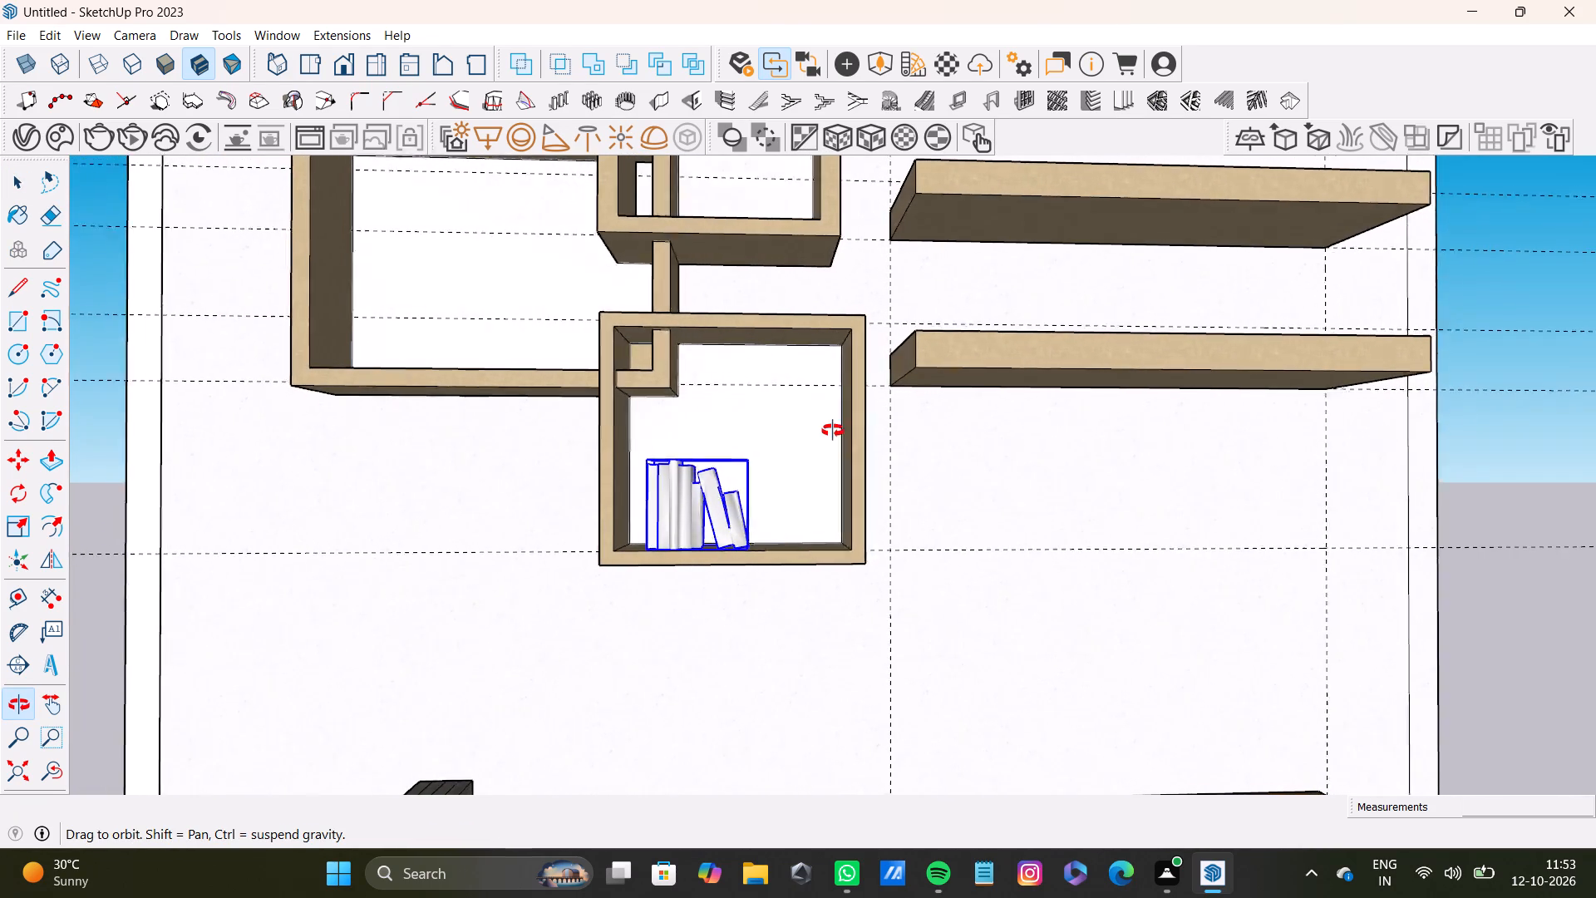
pyautogui.moveTo(833, 431); pyautogui.dragTo(855, 432, button='middle')
pyautogui.press('q')
pyautogui.scroll(1, 807, 460)
pyautogui.moveTo(807, 460); pyautogui.dragTo(714, 633, button='middle')
pyautogui.scroll(2, 651, 470)
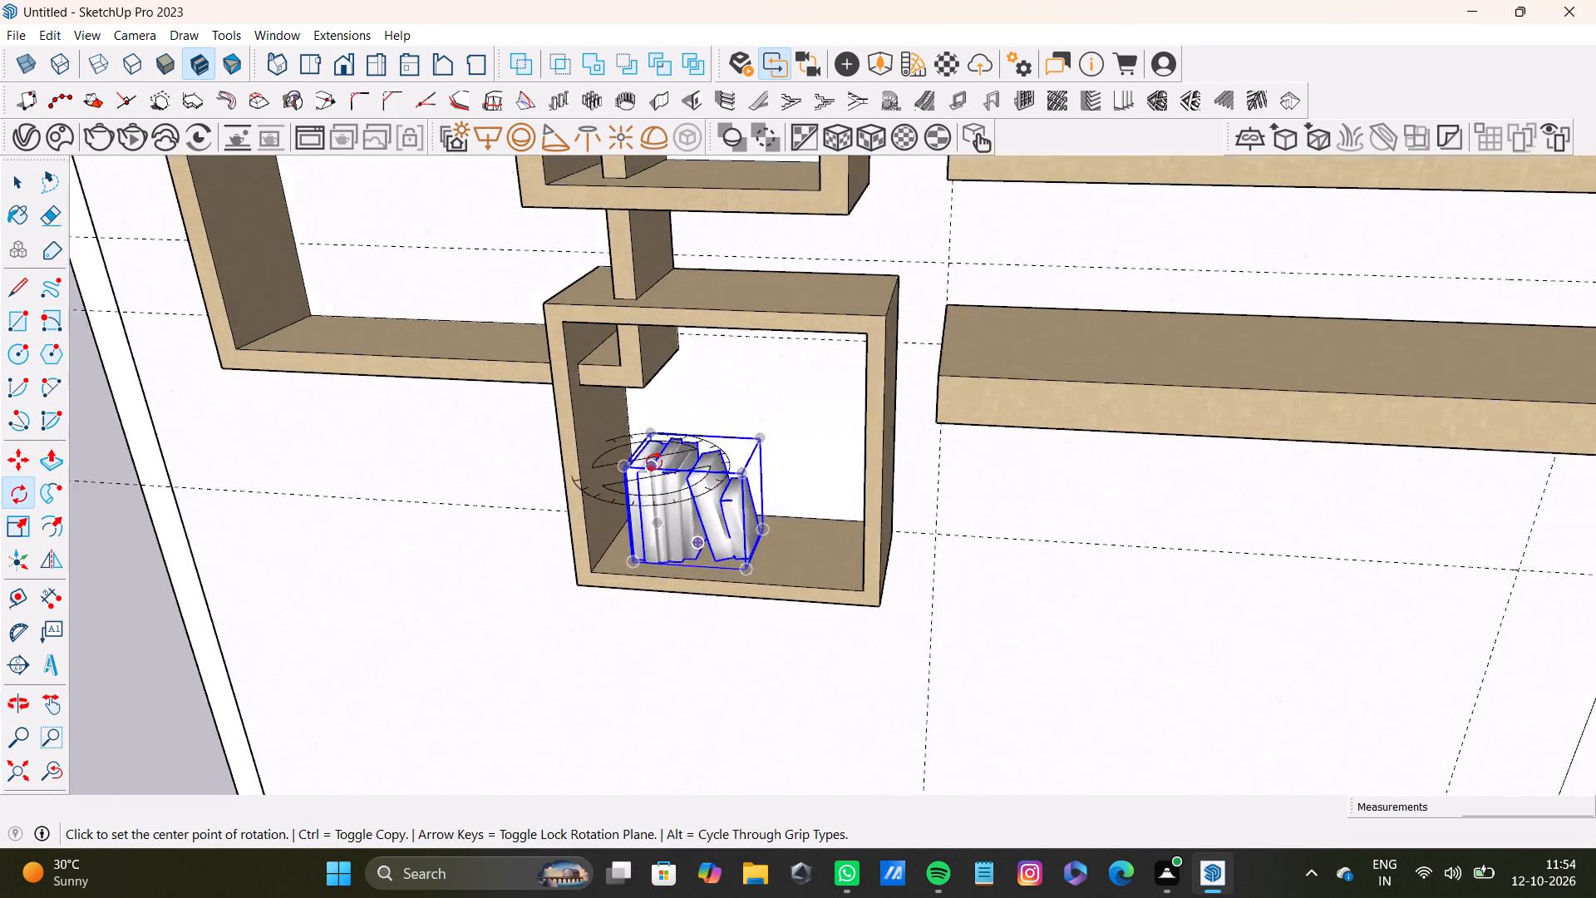
pyautogui.scroll(5, 654, 462)
pyautogui.press('Up')
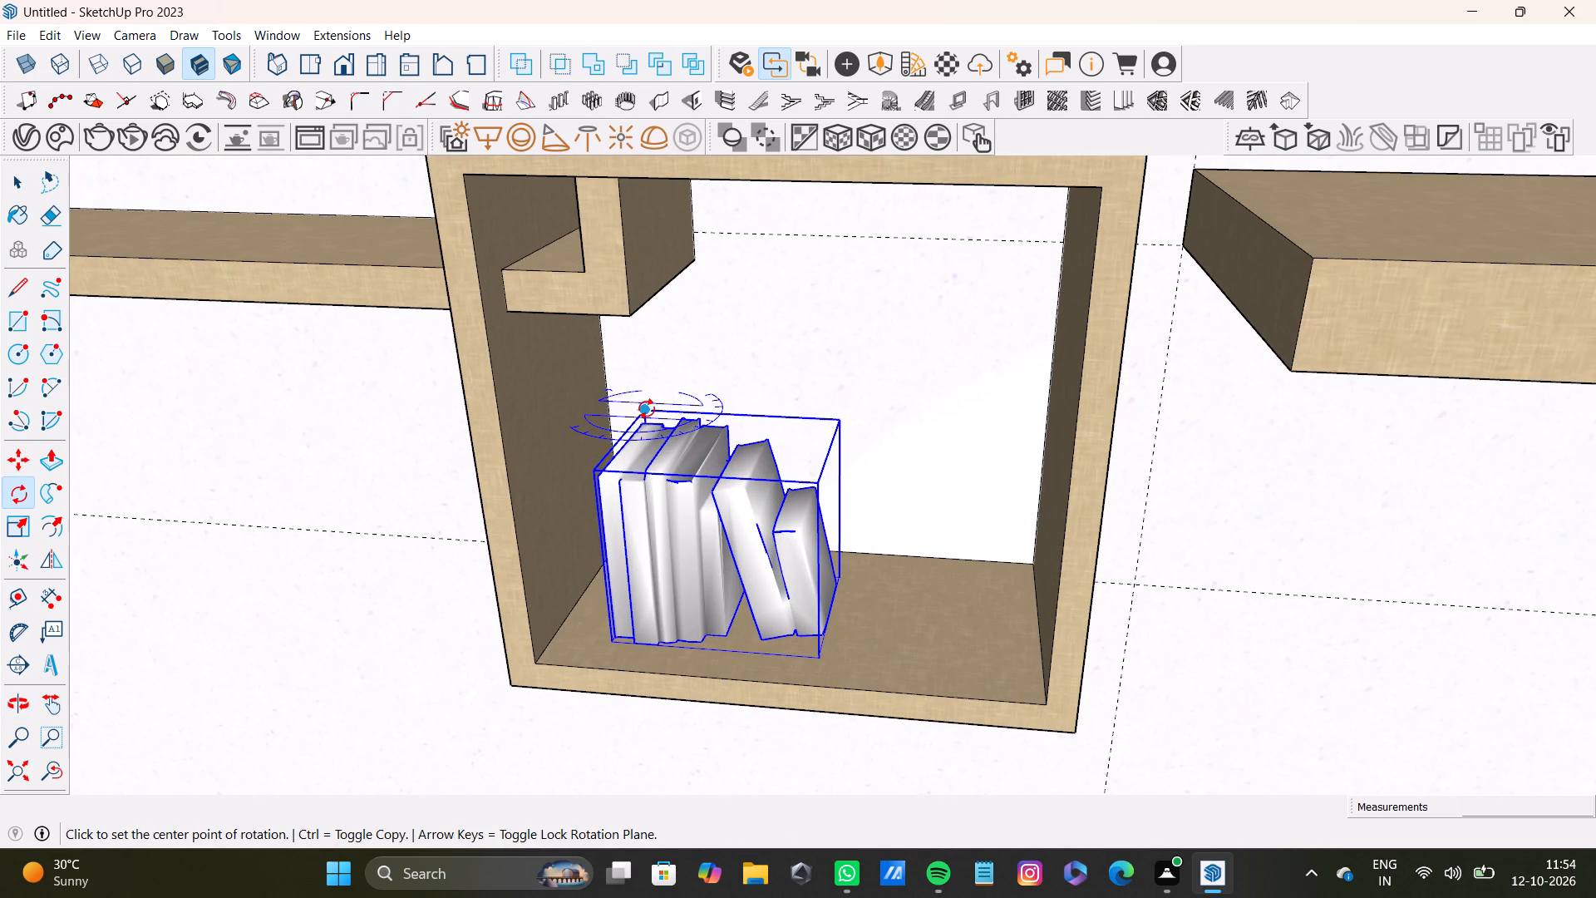
pyautogui.click(647, 407)
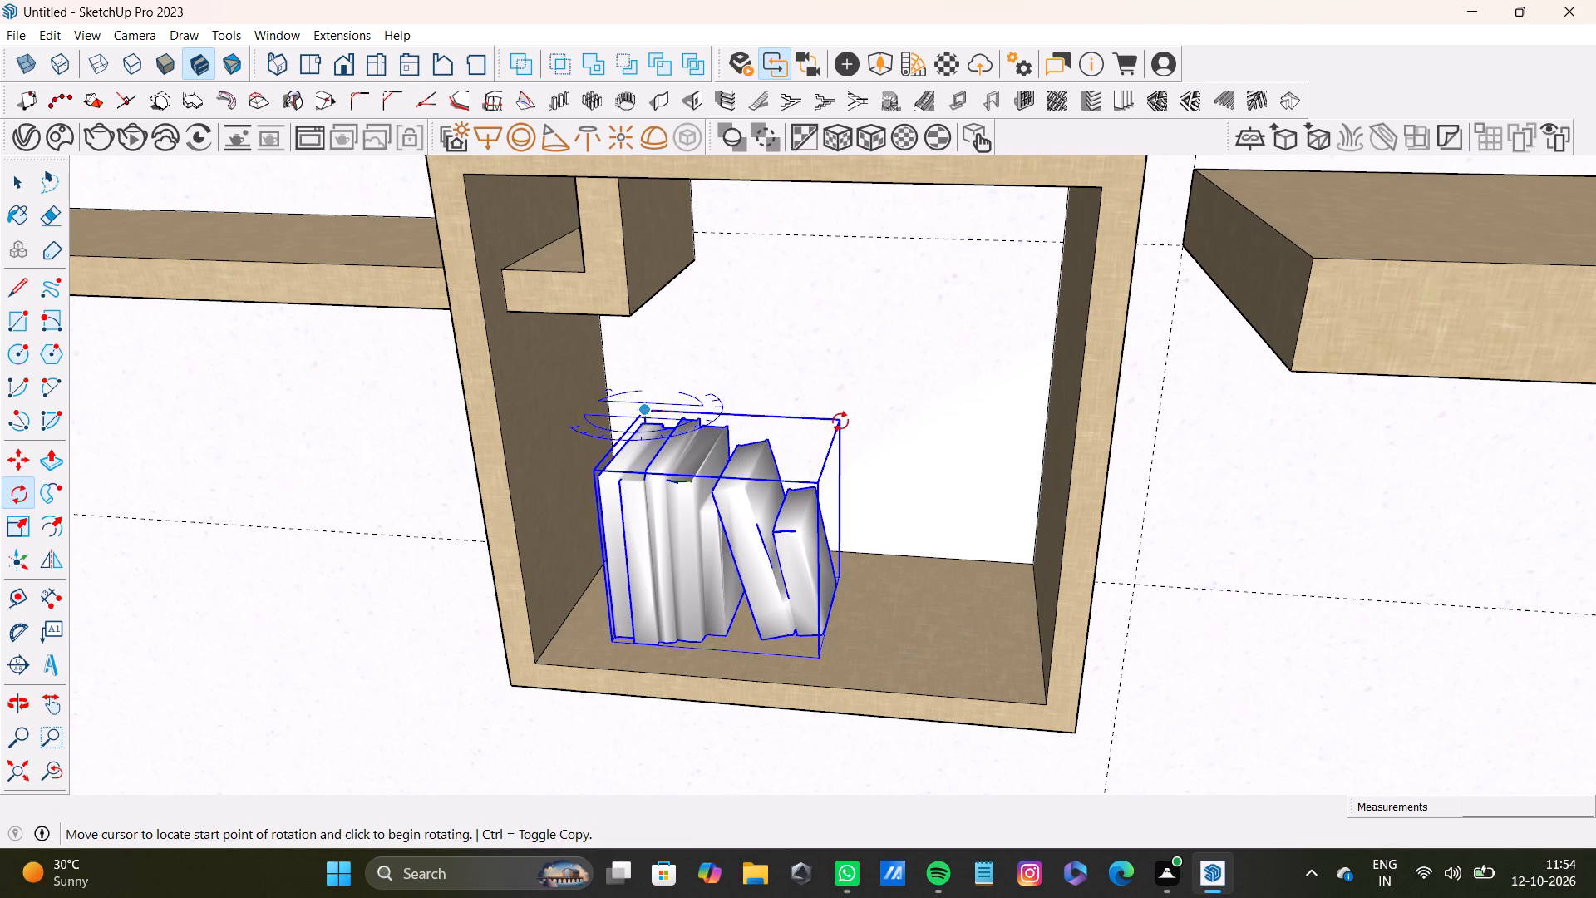
pyautogui.click(841, 422)
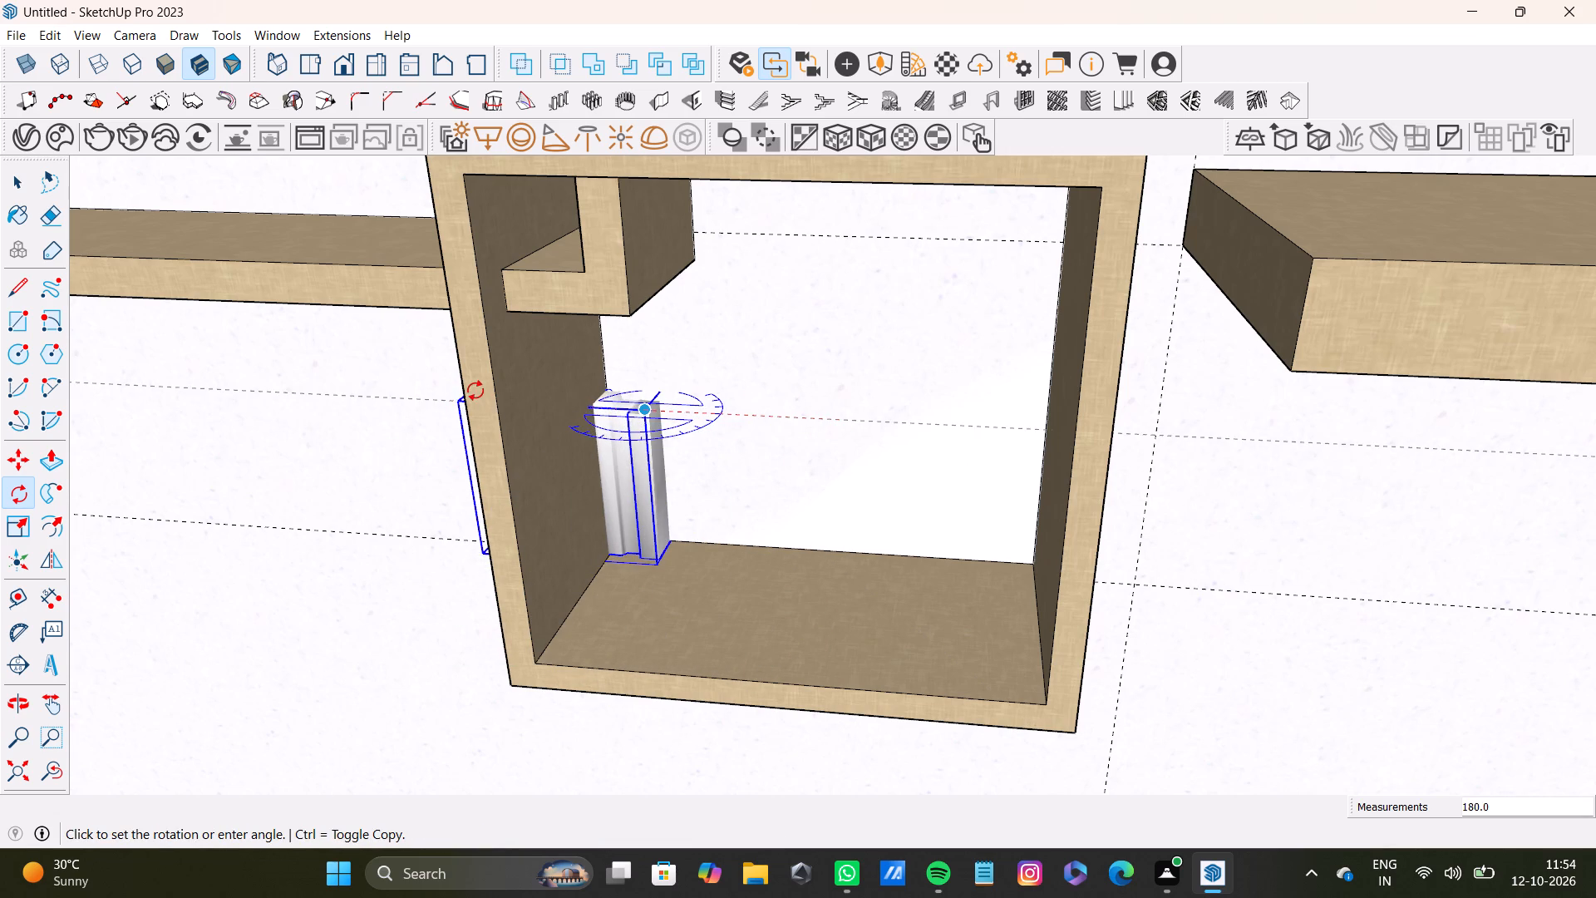
pyautogui.click(474, 404)
pyautogui.press('space')
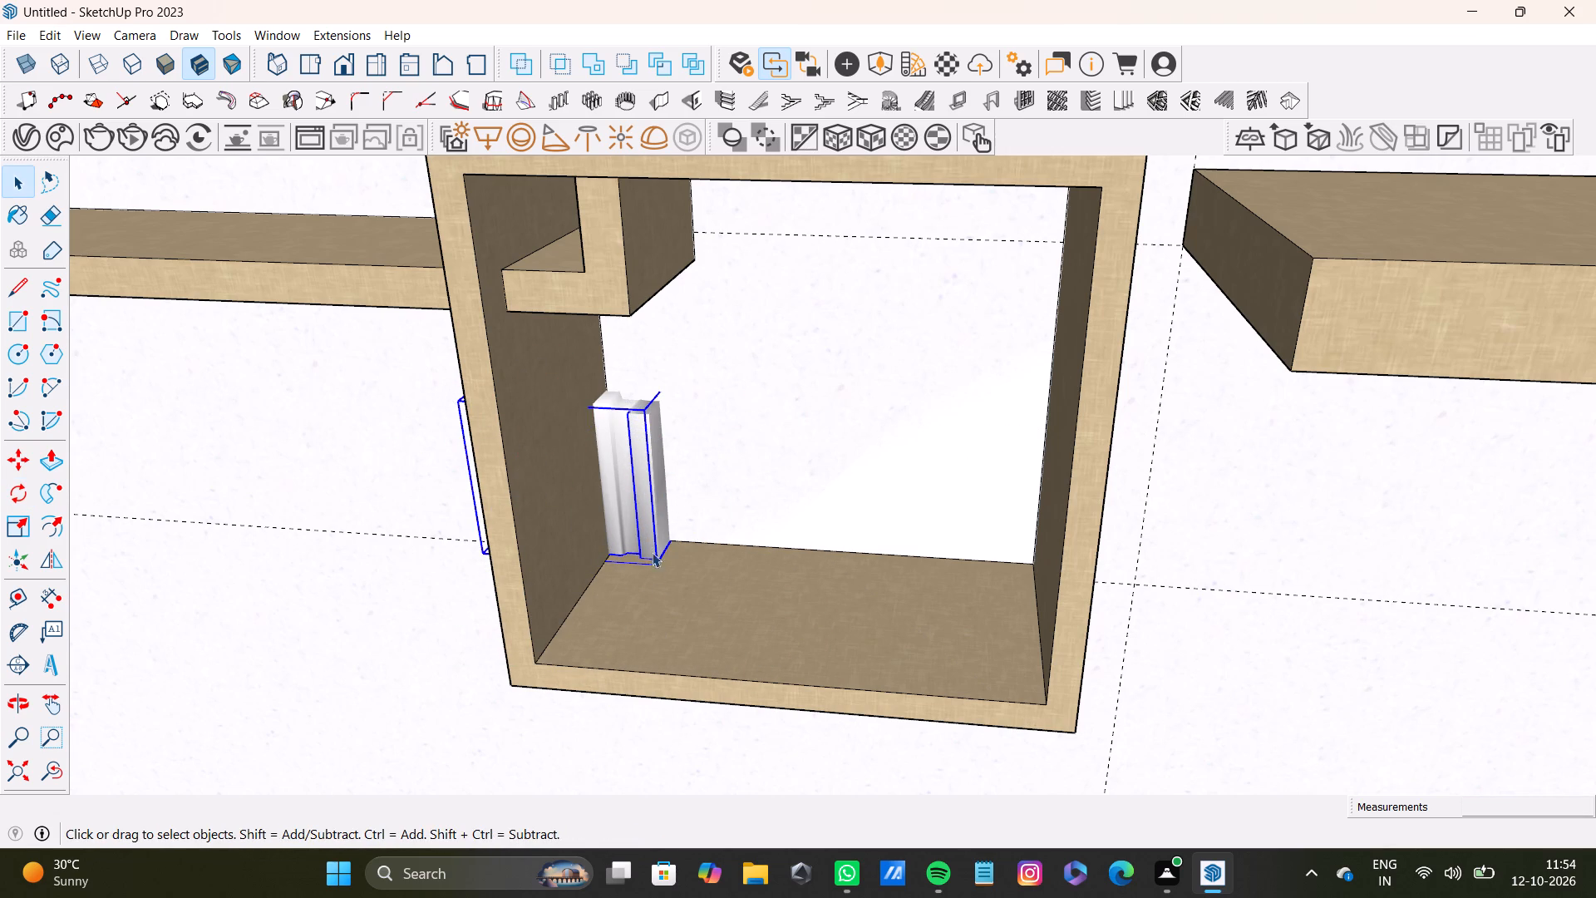
# Move the rotated books back inside the lowest box frame, near the front right corner of its inner bottom face.
pyautogui.press('m')
pyautogui.click(663, 567)
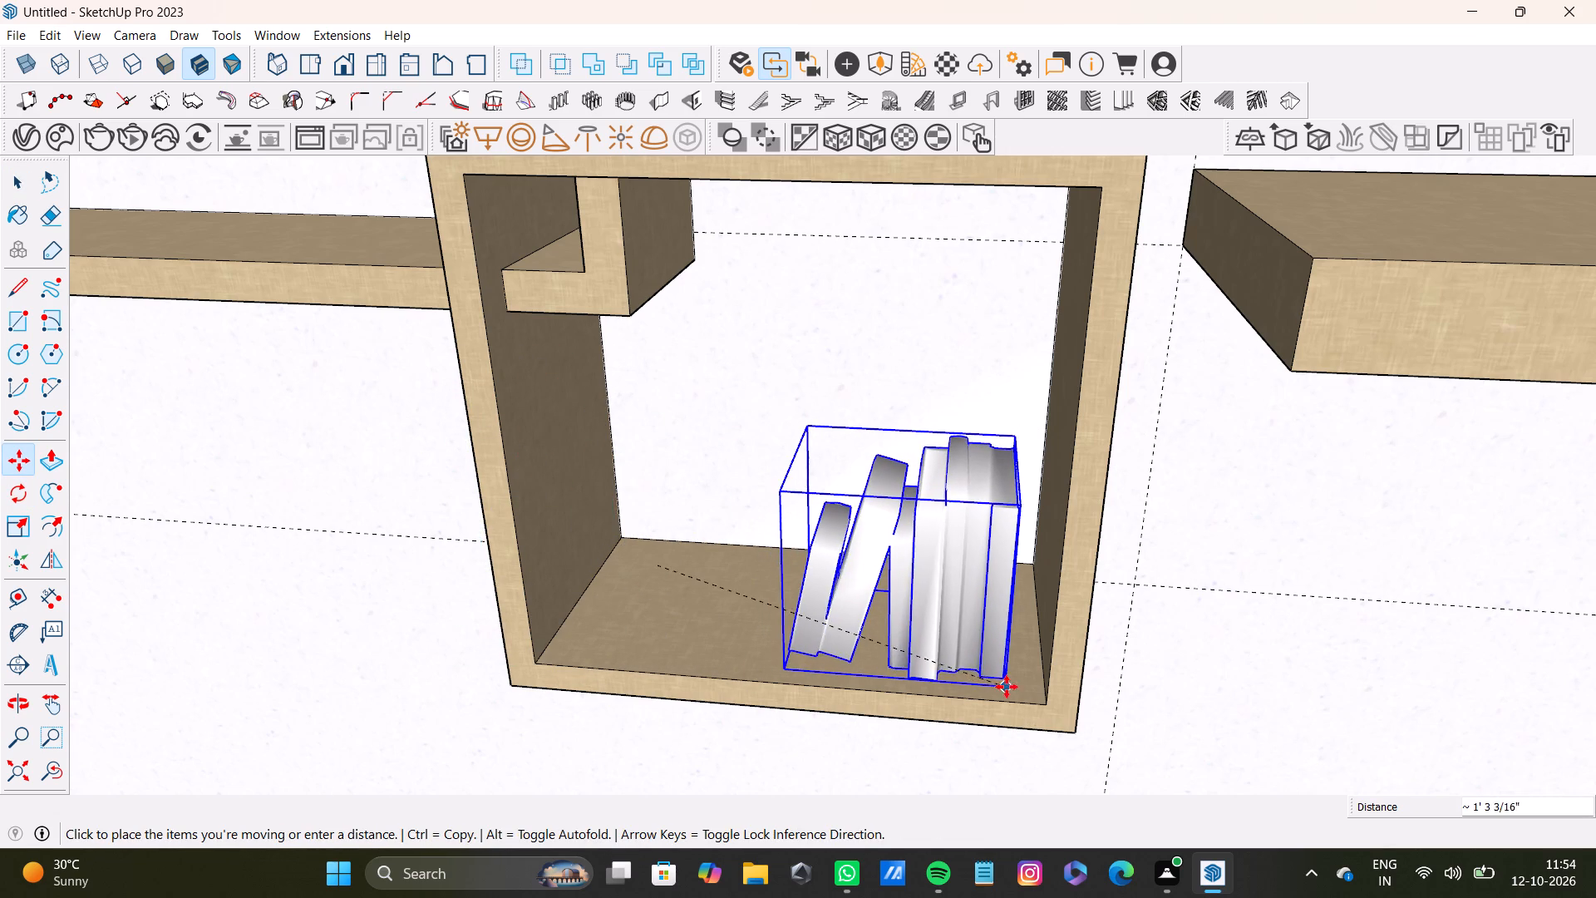
pyautogui.click(1007, 686)
pyautogui.scroll(-4, 870, 638)
pyautogui.moveTo(858, 668); pyautogui.dragTo(895, 525, button='middle')
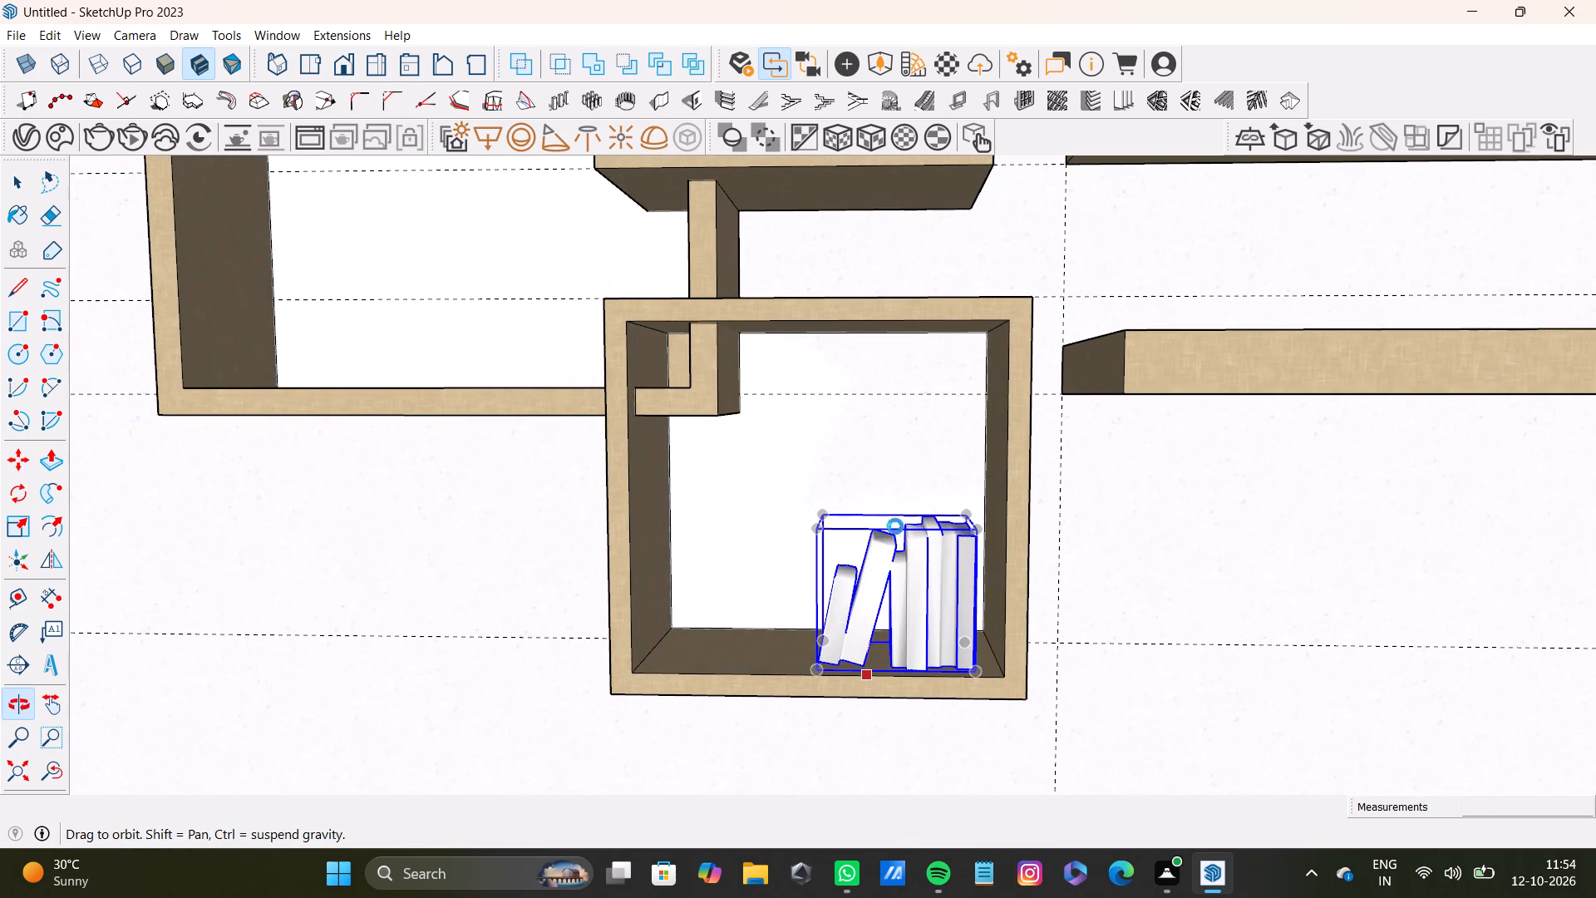
# Scale the book set up uniformly so it takes up more of the lowest box frame.
pyautogui.press('s')
pyautogui.scroll(4, 894, 552)
pyautogui.moveTo(914, 555); pyautogui.dragTo(927, 631, button='middle')
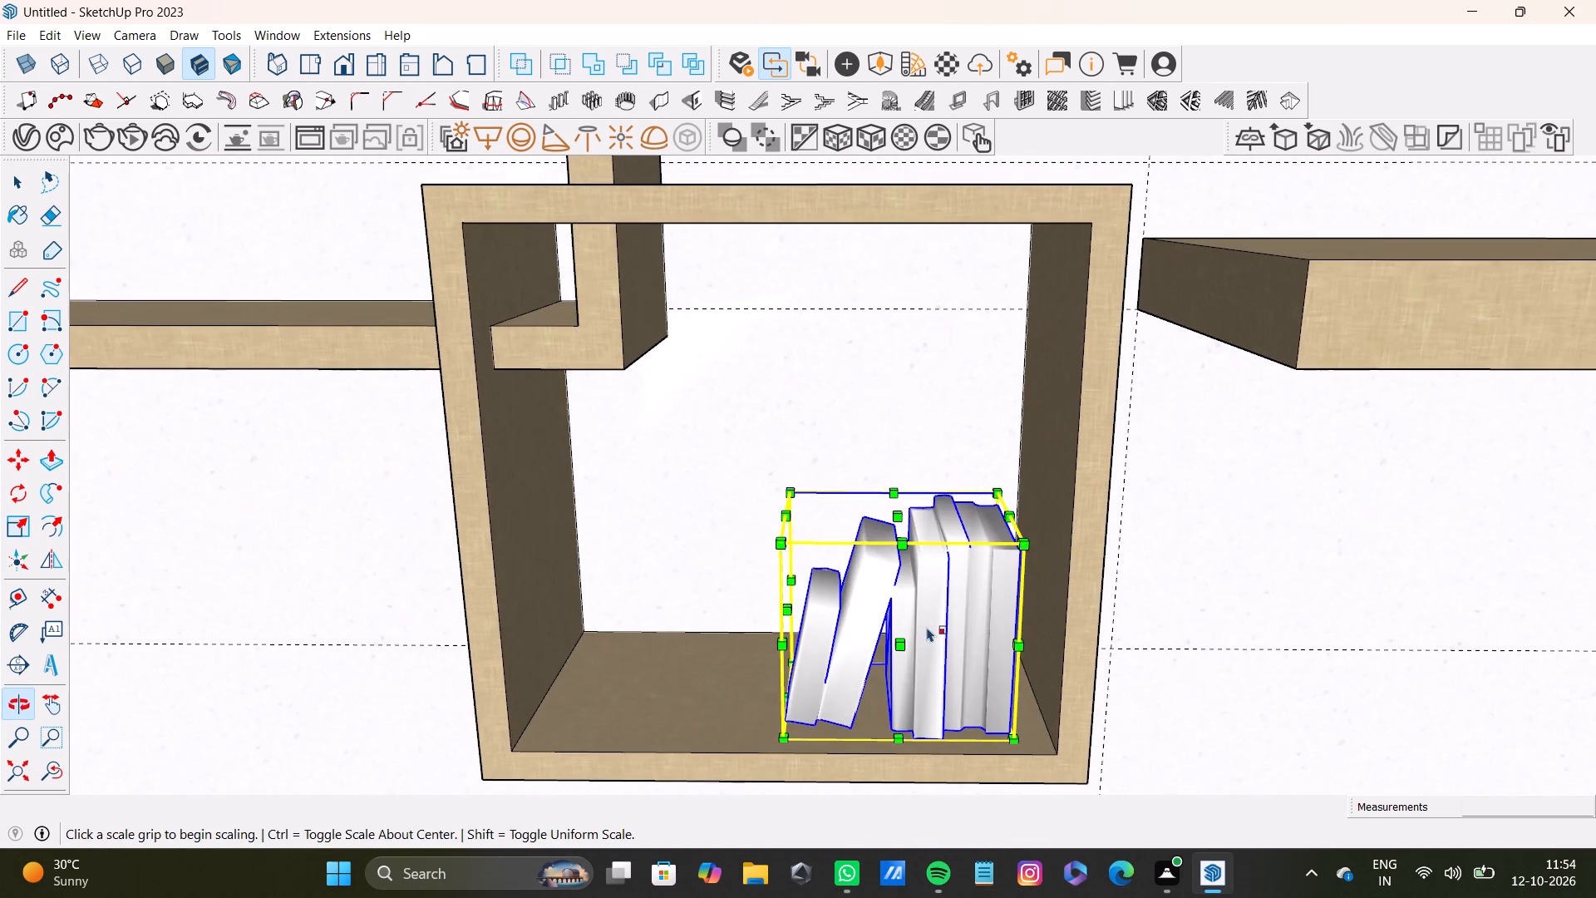
pyautogui.moveTo(997, 491); pyautogui.dragTo(991, 481)
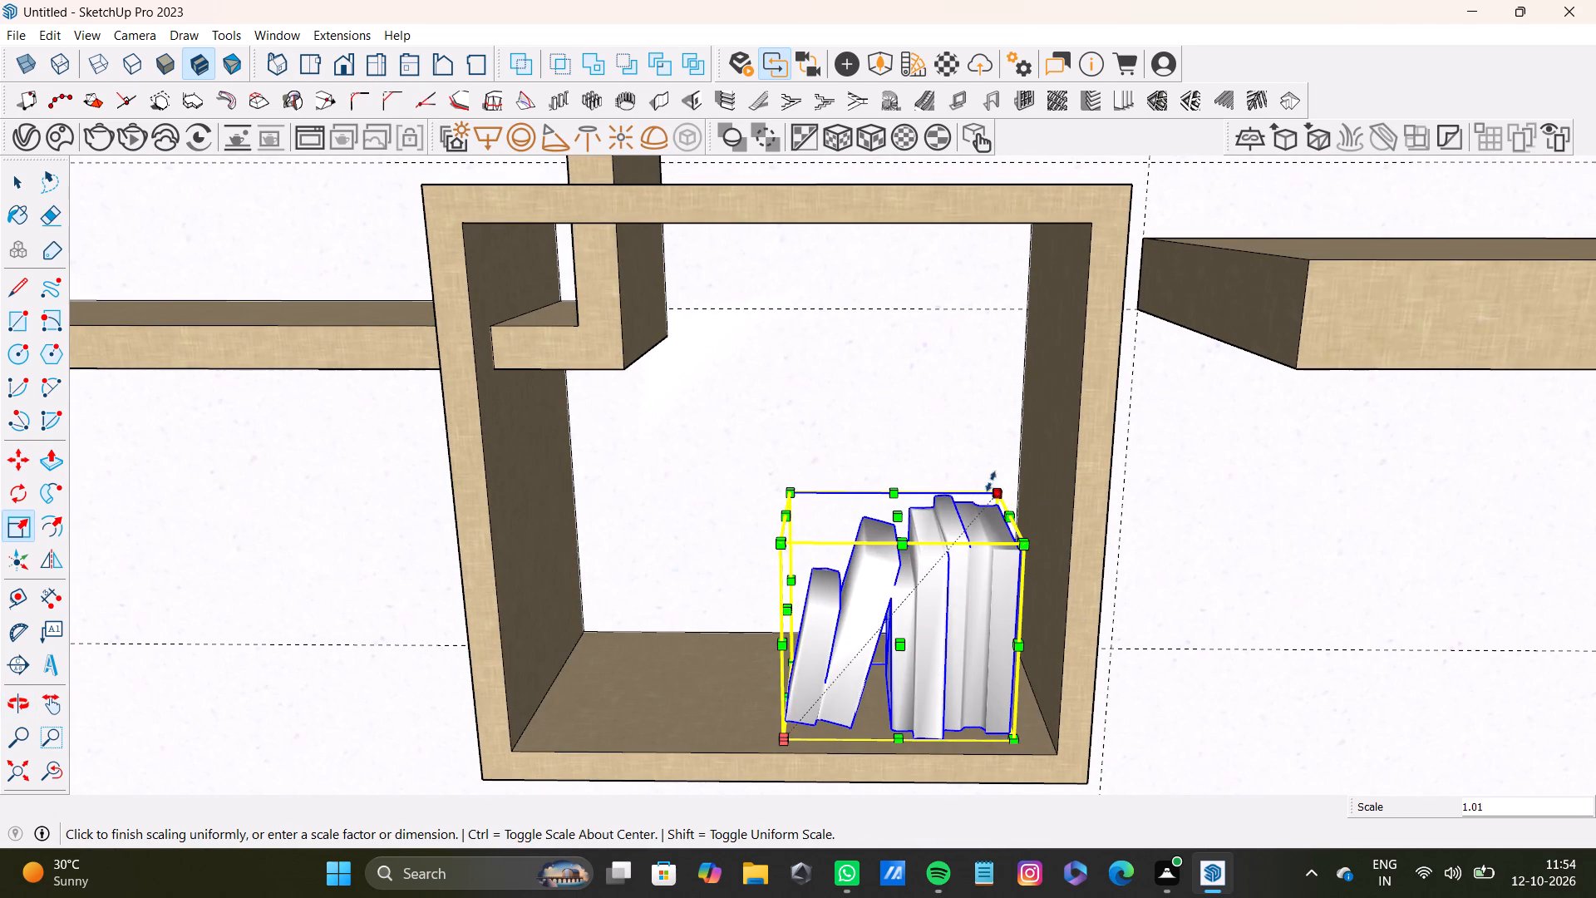
pyautogui.moveTo(991, 481); pyautogui.dragTo(1019, 357)
pyautogui.scroll(-4, 820, 521)
pyautogui.keyDown('shift'); pyautogui.moveTo(904, 555); pyautogui.dragTo(950, 420, button='middle'); pyautogui.keyUp('shift')
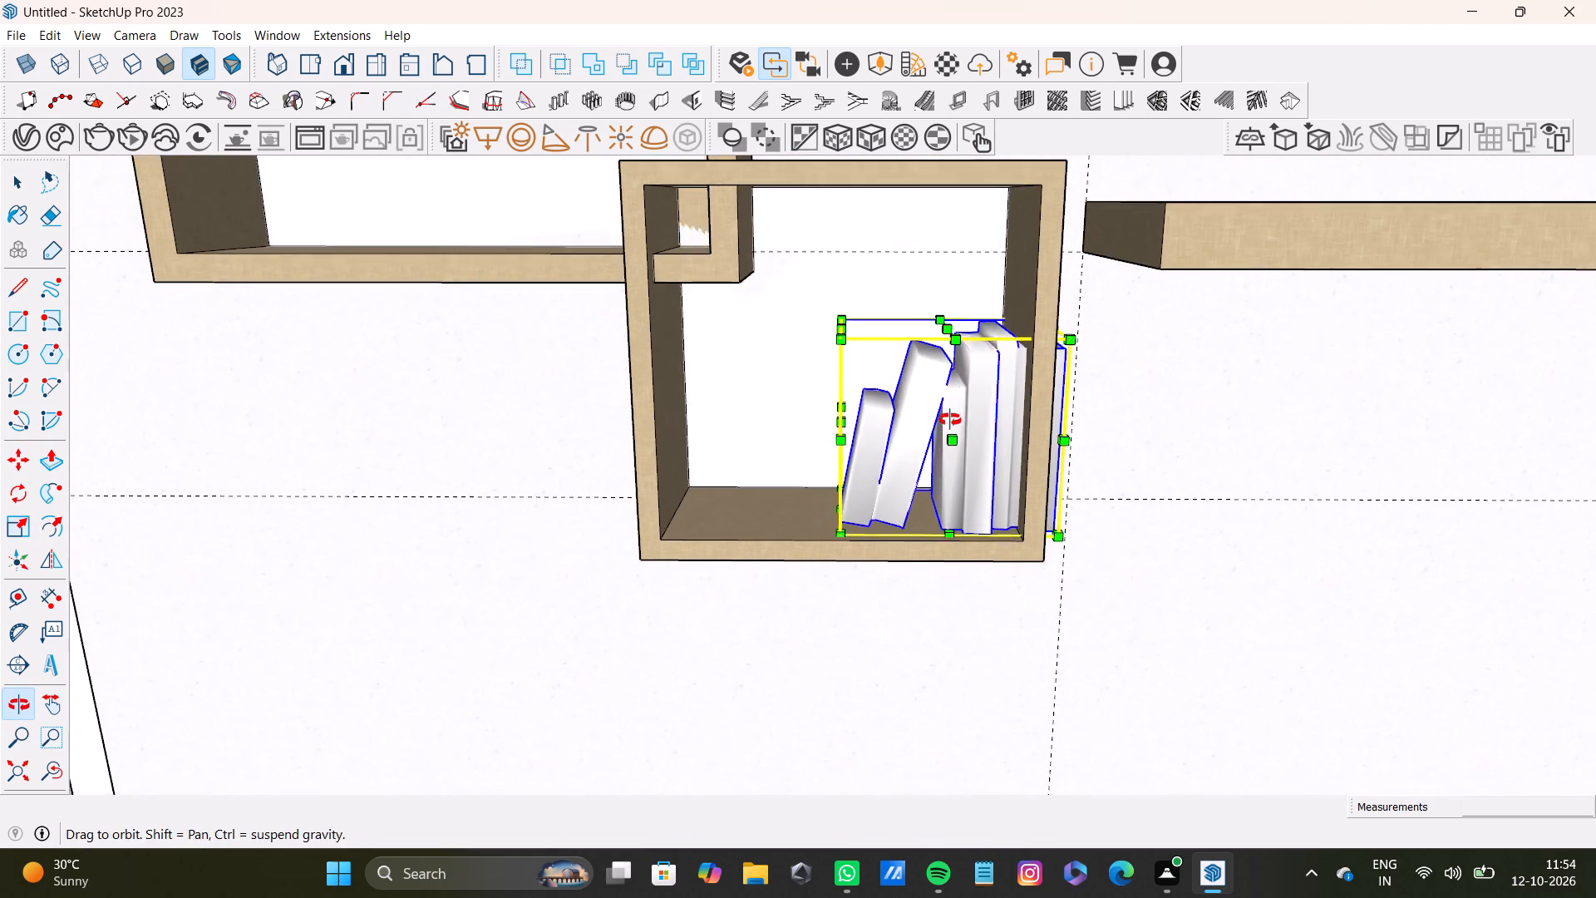
pyautogui.keyDown('shift'); pyautogui.moveTo(950, 420); pyautogui.dragTo(994, 449, button='middle'); pyautogui.keyUp('shift')
# Shift the enlarged books sideways, away from the right side wall, so they sit within the lowest box frame.
pyautogui.press('m')
pyautogui.click(847, 538)
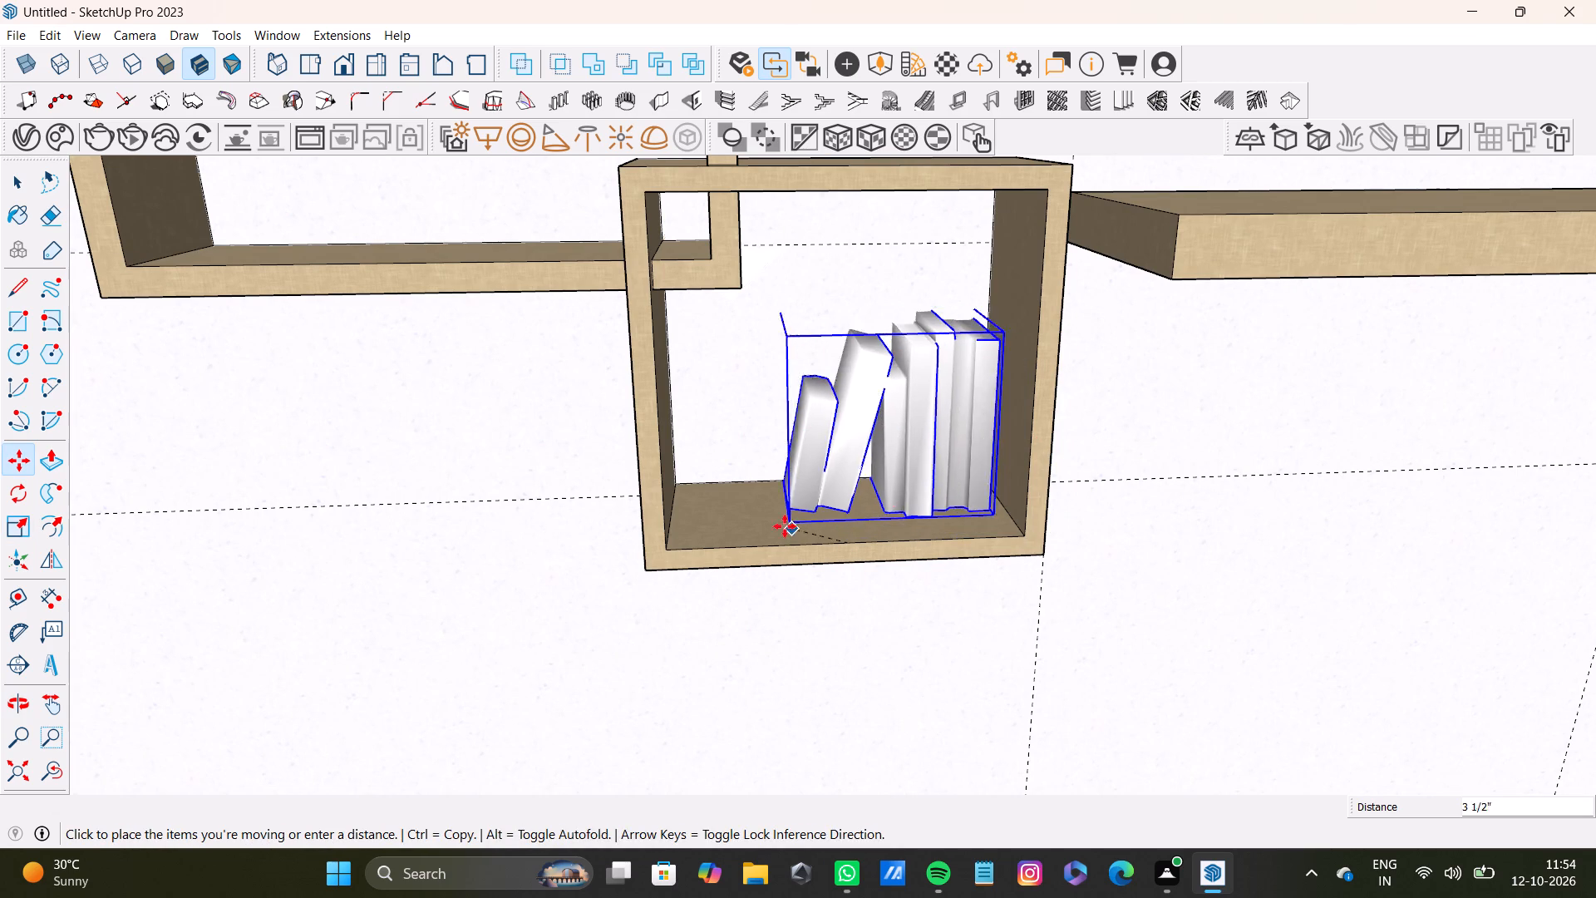
pyautogui.click(786, 552)
pyautogui.moveTo(884, 525); pyautogui.dragTo(1155, 386, button='middle')
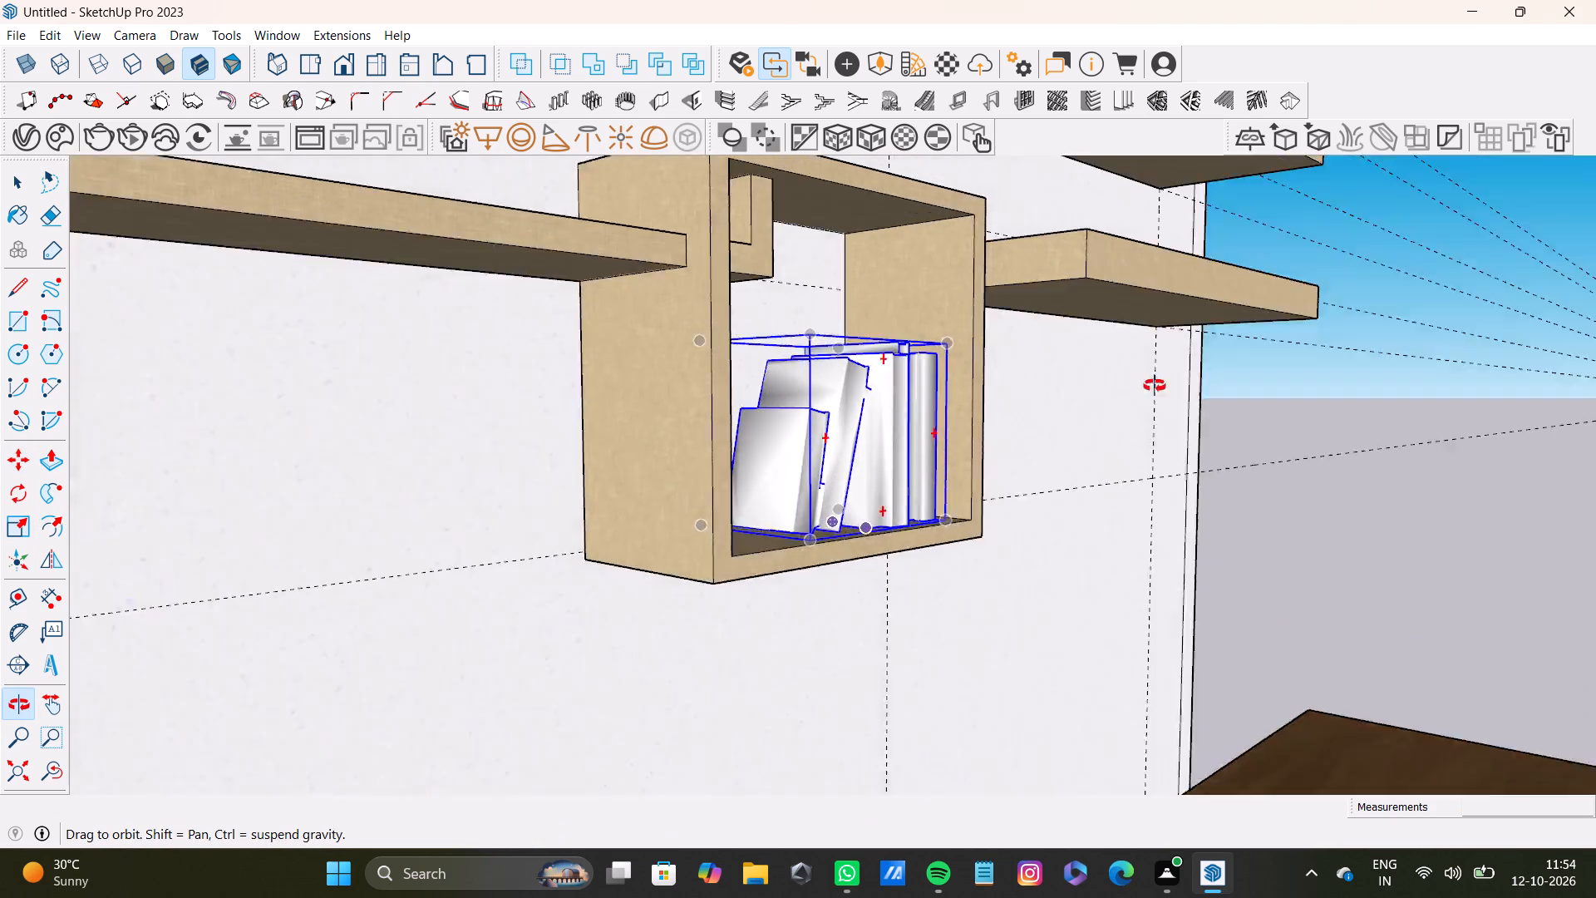
pyautogui.moveTo(1155, 386); pyautogui.dragTo(817, 465, button='middle')
# Stretch the books taller and slightly wider toward the right side wall of the lowest box frame.
pyautogui.press('s')
pyautogui.moveTo(941, 403); pyautogui.dragTo(935, 524, button='middle')
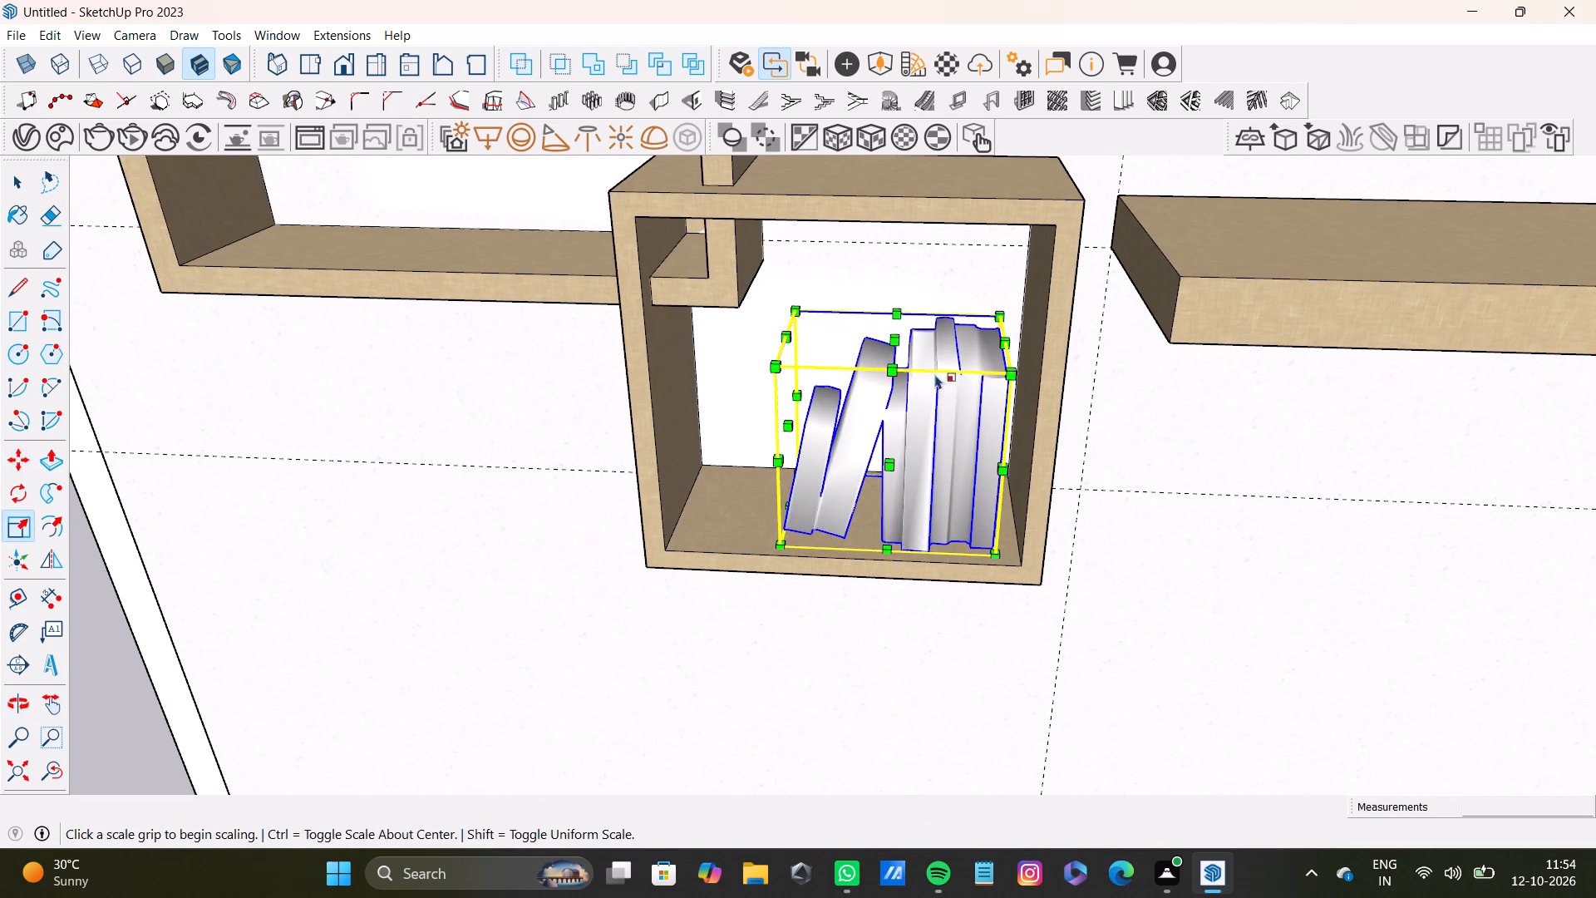
pyautogui.moveTo(899, 344); pyautogui.dragTo(899, 284)
pyautogui.moveTo(881, 404); pyautogui.dragTo(1027, 301, button='middle')
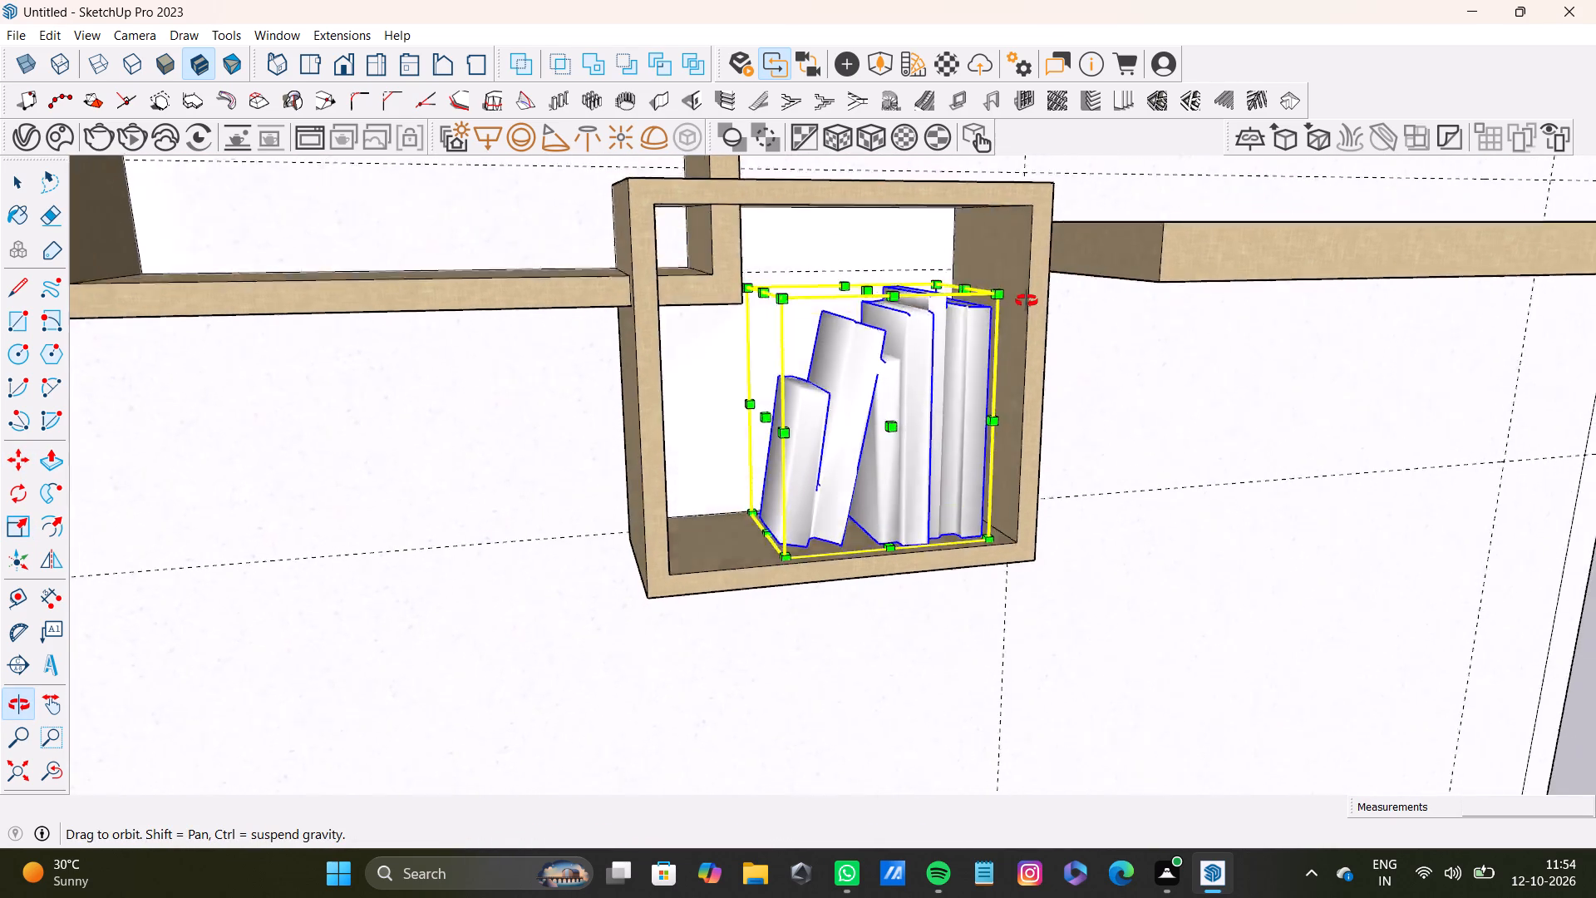
pyautogui.moveTo(1027, 301); pyautogui.dragTo(801, 363, button='middle')
pyautogui.moveTo(898, 487); pyautogui.dragTo(904, 484)
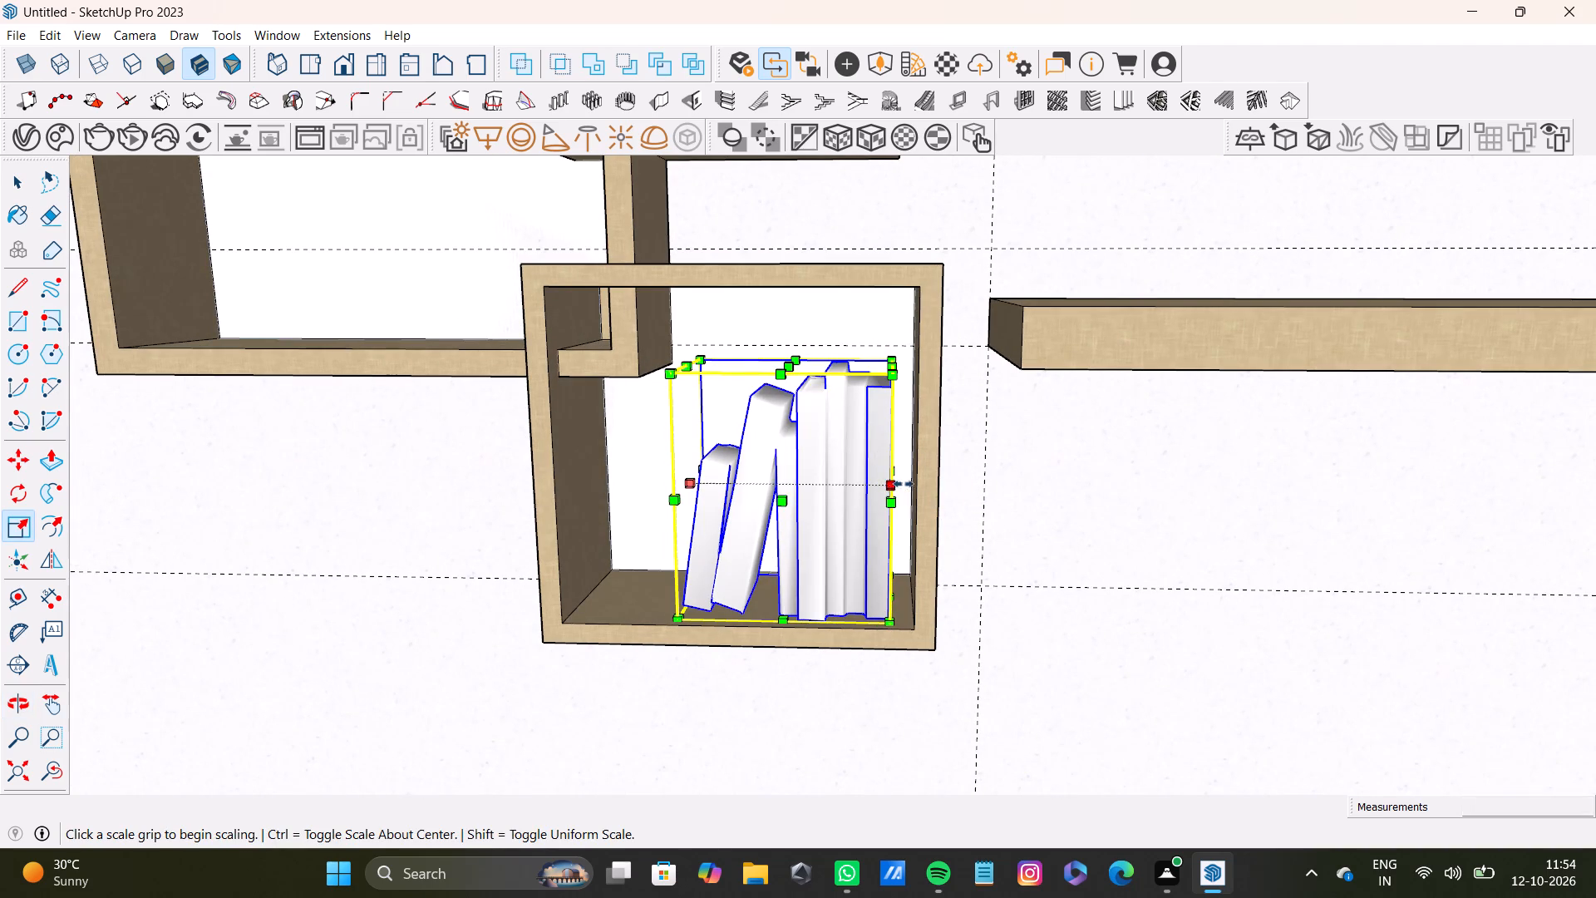
pyautogui.moveTo(904, 484); pyautogui.dragTo(911, 484)
pyautogui.scroll(-4, 780, 531)
pyautogui.moveTo(776, 573); pyautogui.dragTo(814, 421, button='middle')
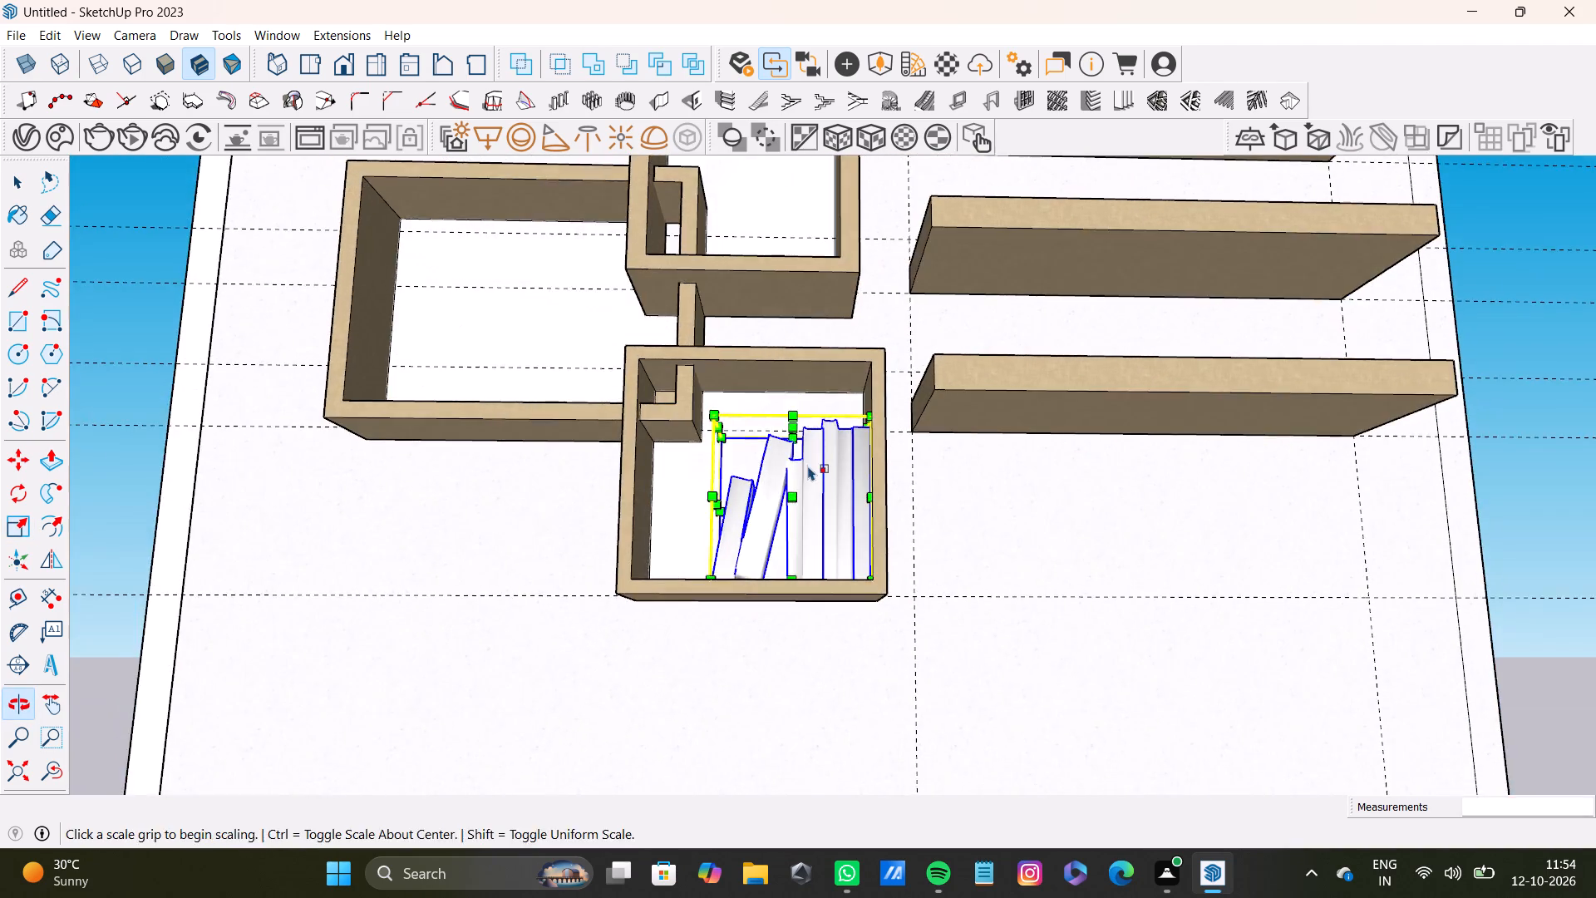
pyautogui.press('space')
# Find the downloaded Decoration 111 sculpture in Chaos Cosmos and place it on the inner bottom face of the tall box frame.
pyautogui.scroll(-9, 808, 466)
pyautogui.moveTo(792, 509); pyautogui.dragTo(781, 611, button='middle')
pyautogui.press('space')
pyautogui.scroll(8, 751, 511)
pyautogui.scroll(-4, 798, 488)
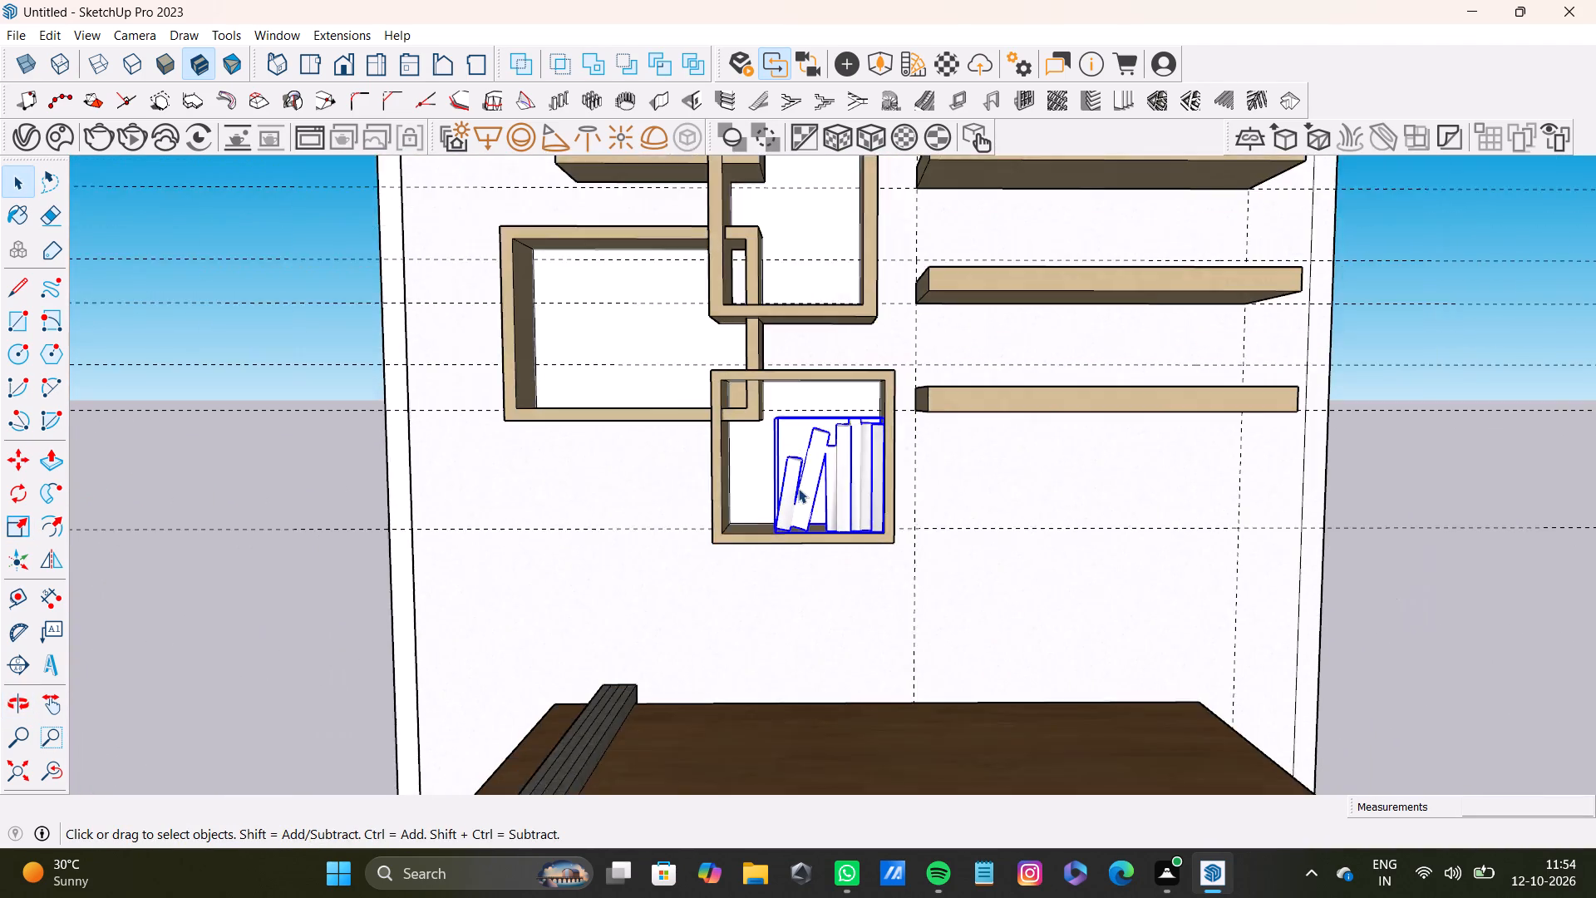
pyautogui.scroll(-3, 798, 488)
pyautogui.moveTo(799, 488); pyautogui.dragTo(811, 592, button='middle')
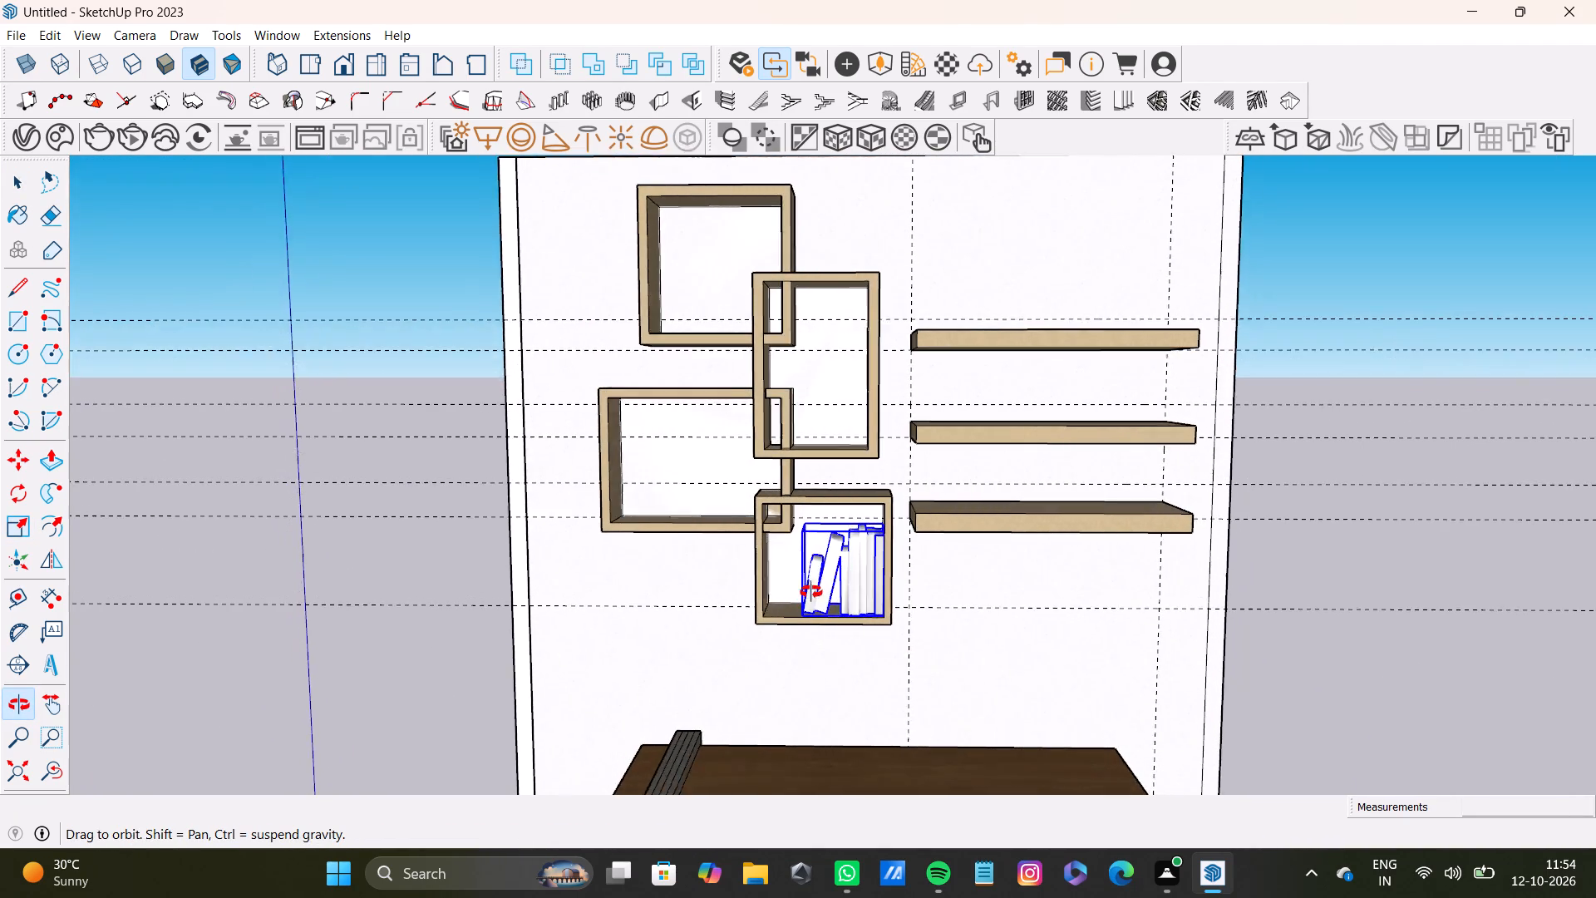
pyautogui.moveTo(811, 592); pyautogui.dragTo(810, 578, button='middle')
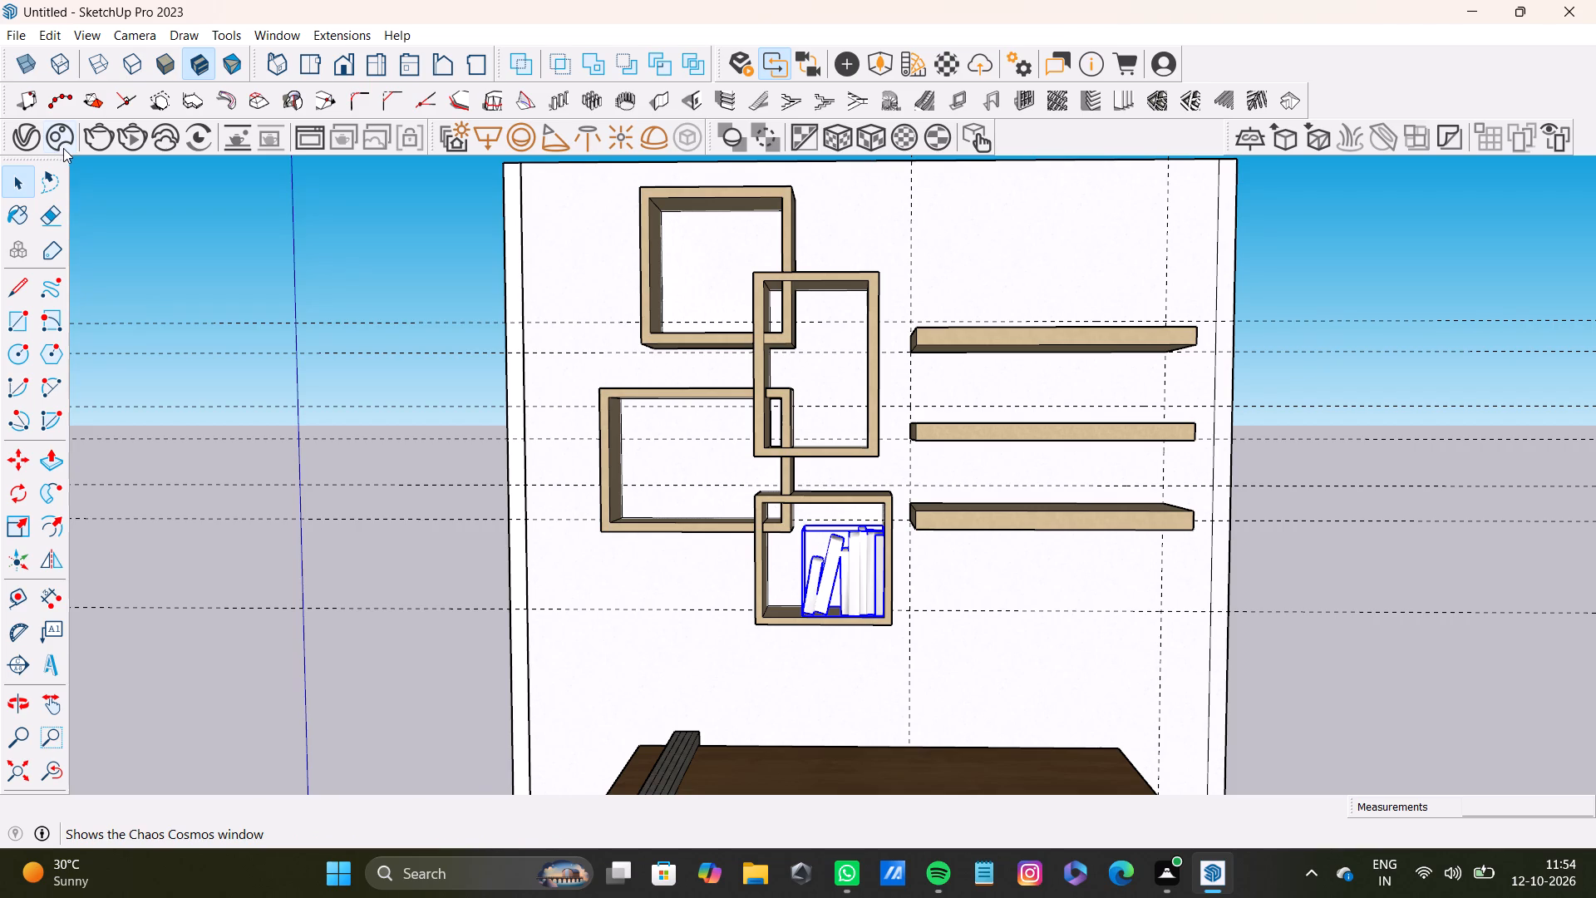
pyautogui.click(62, 146)
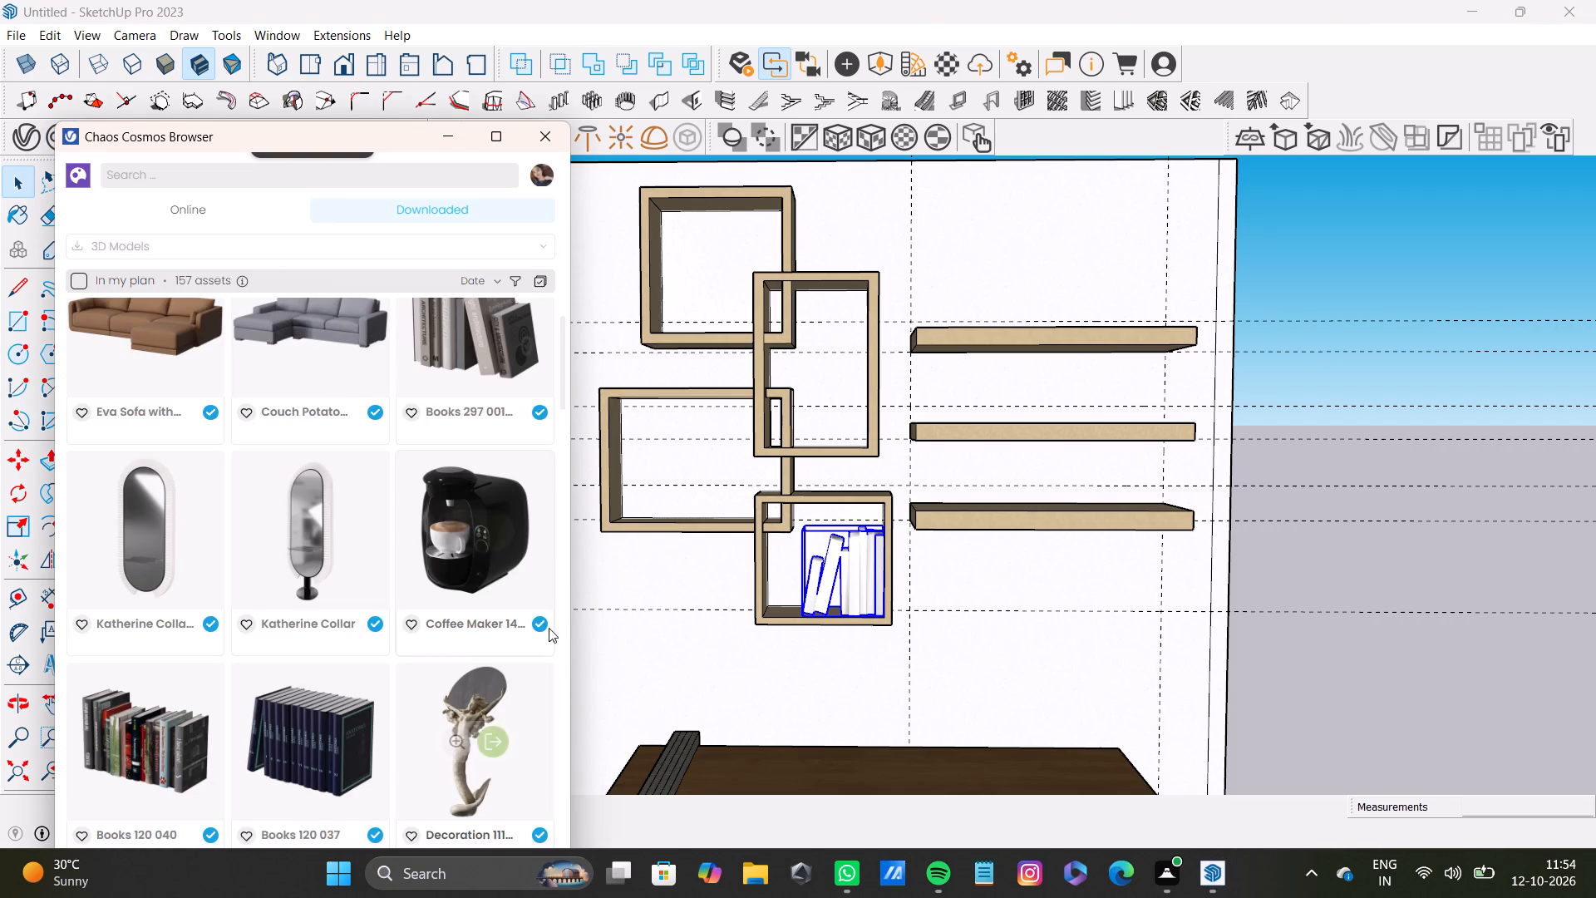
pyautogui.scroll(-2, 542, 624)
pyautogui.click(496, 540)
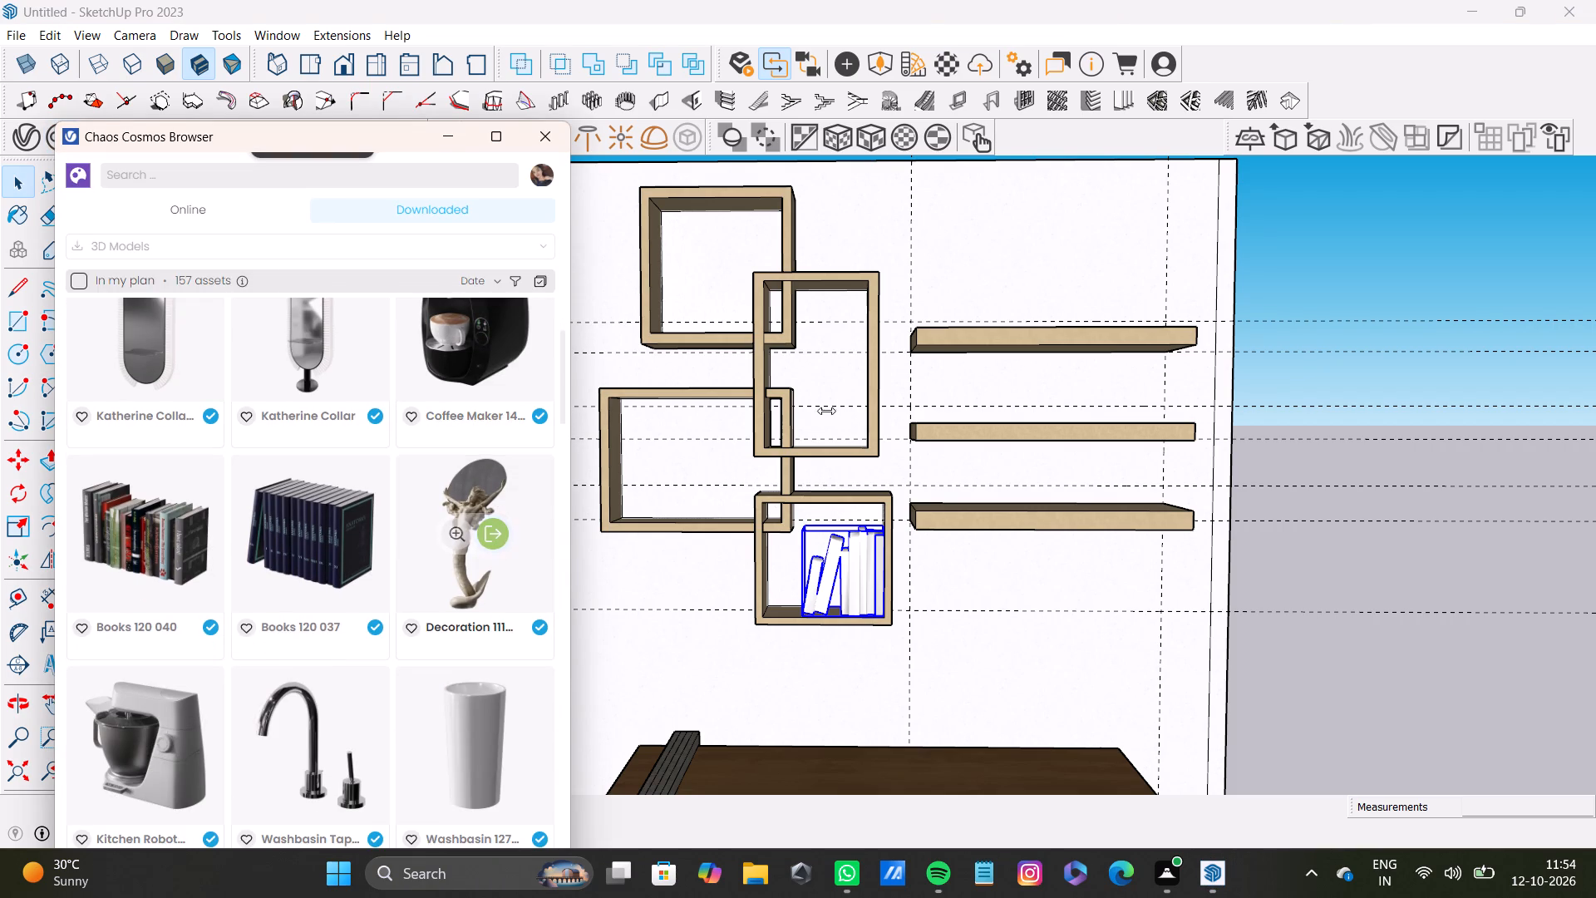
pyautogui.scroll(4, 811, 427)
pyautogui.moveTo(823, 423); pyautogui.dragTo(809, 591, button='middle')
pyautogui.scroll(4, 806, 494)
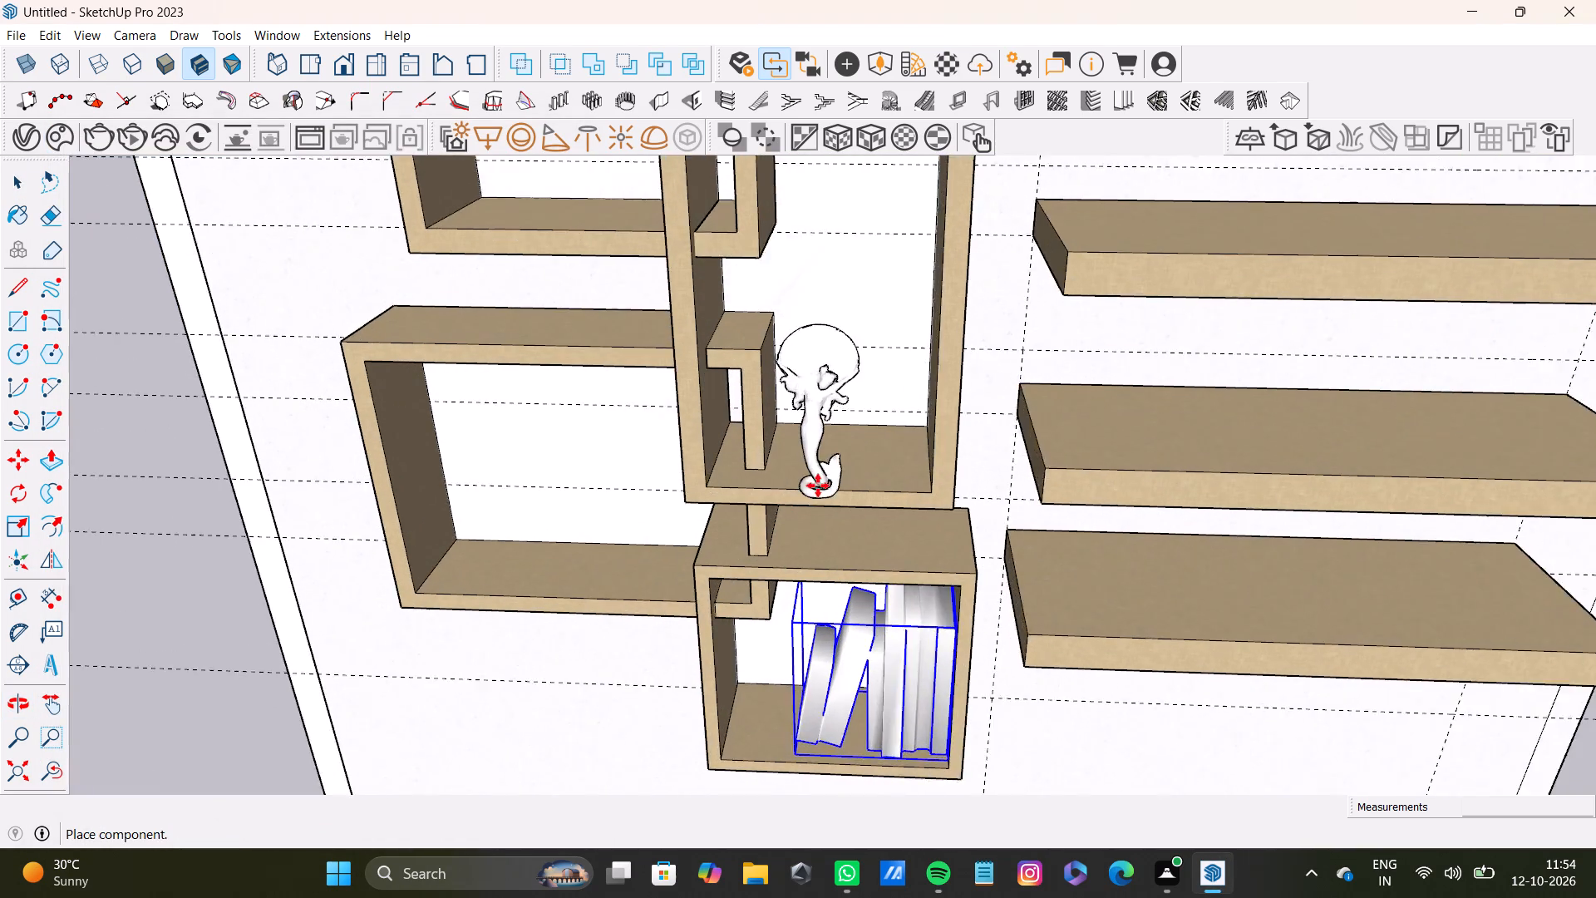
pyautogui.scroll(2, 818, 486)
pyautogui.click(845, 464)
pyautogui.press('space')
# Scale the sculpture in the tall box frame up uniformly to suit the height of the opening.
pyautogui.scroll(-3, 808, 476)
pyautogui.moveTo(788, 491); pyautogui.dragTo(838, 309, button='middle')
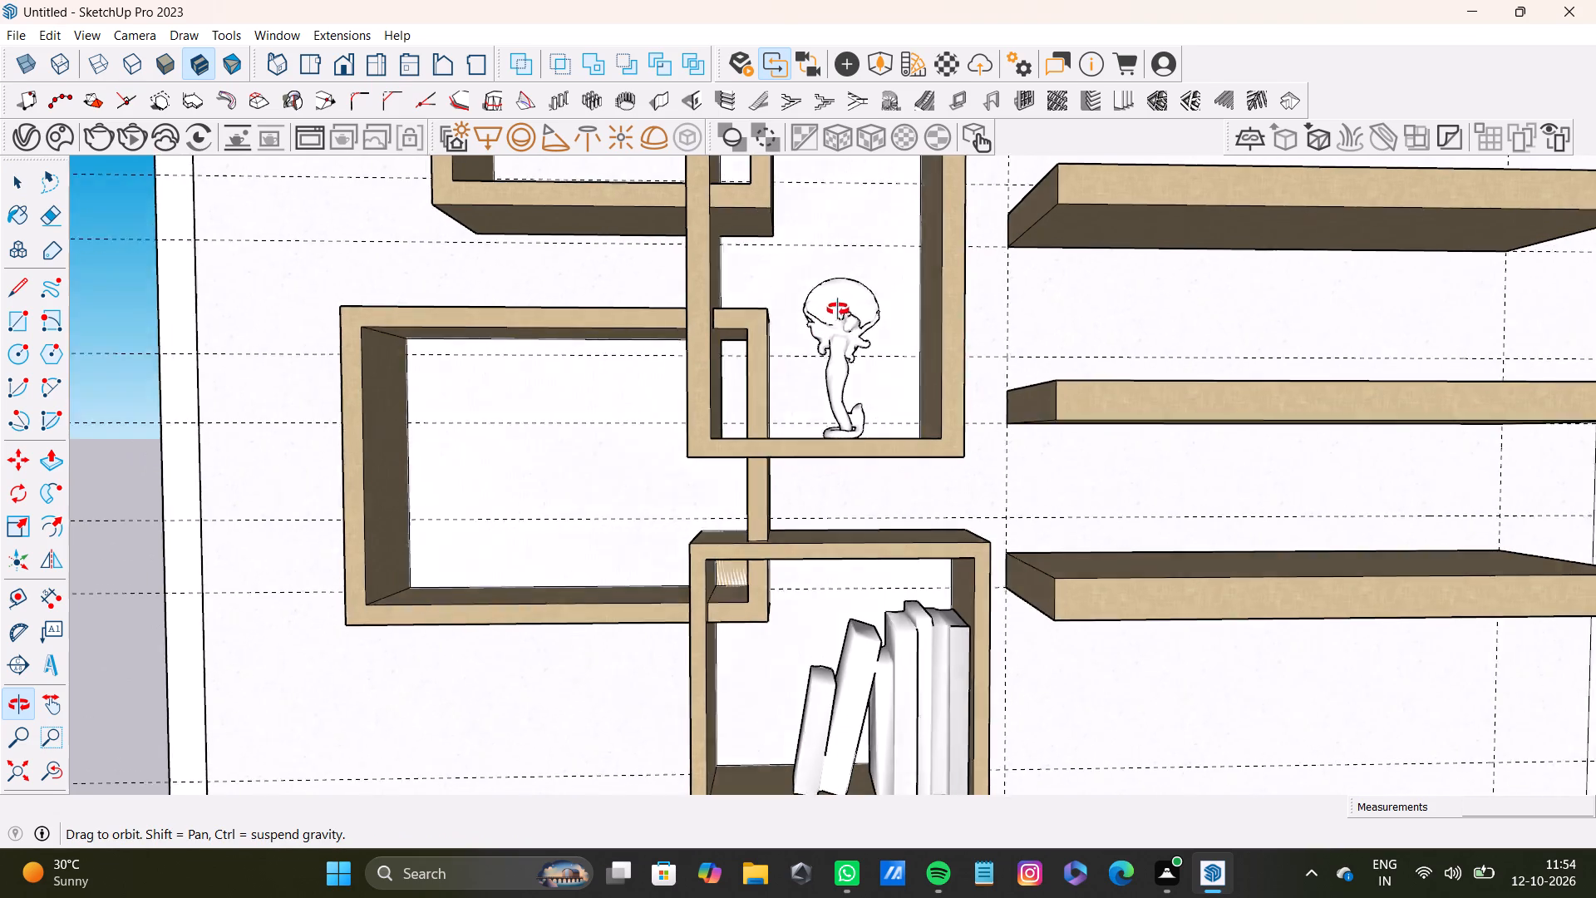
pyautogui.moveTo(838, 309); pyautogui.dragTo(816, 366, button='middle')
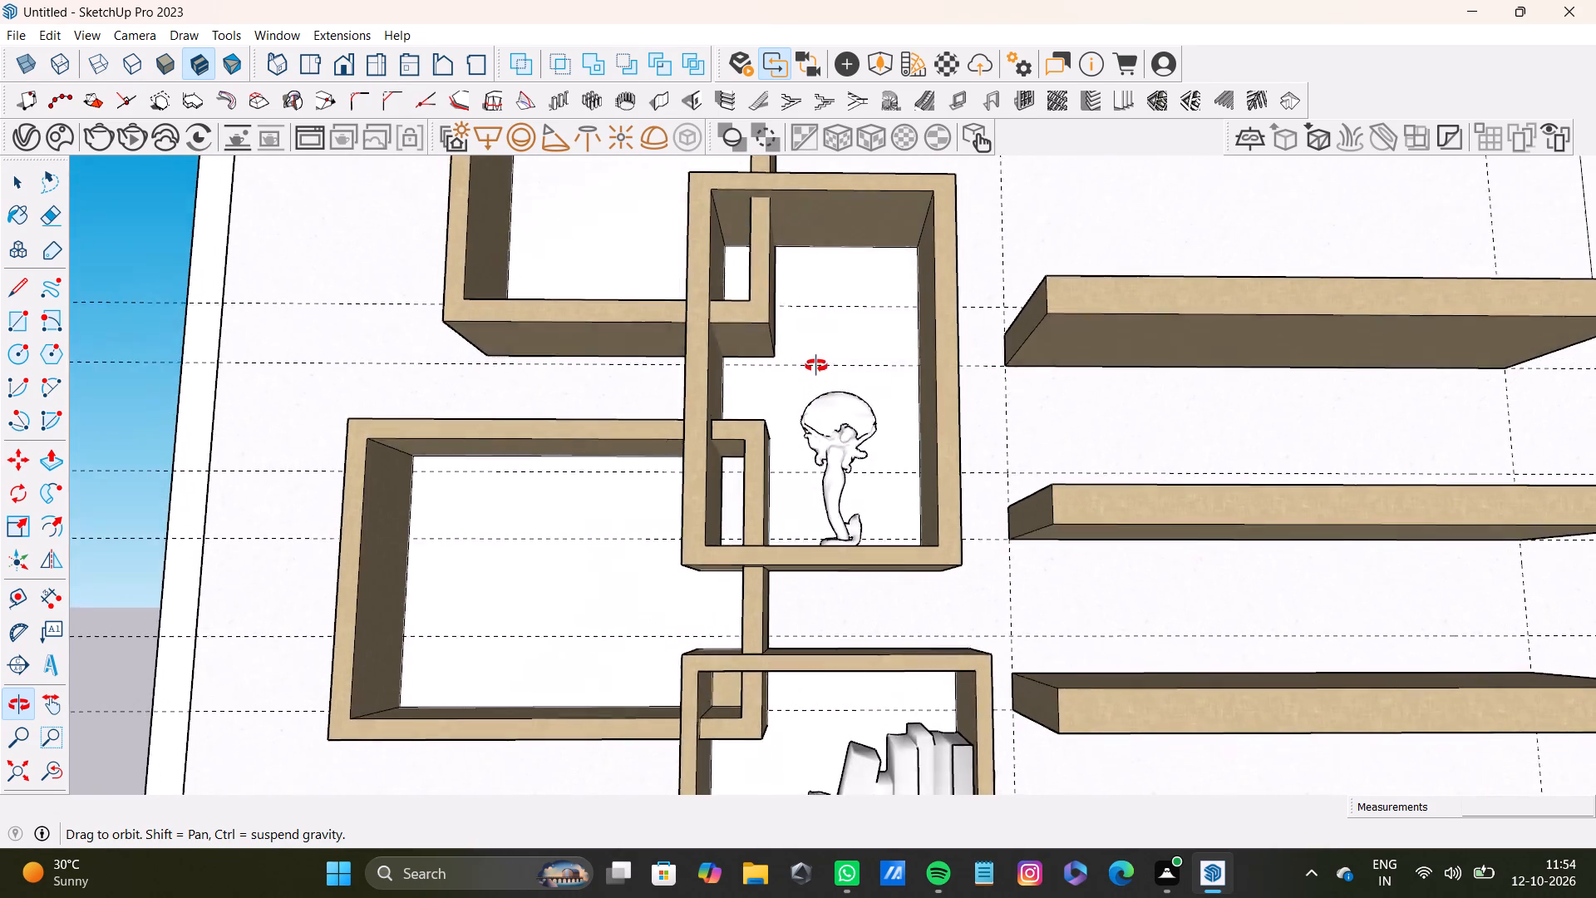
pyautogui.moveTo(816, 366); pyautogui.dragTo(816, 356, button='middle')
pyautogui.scroll(-2, 861, 524)
pyautogui.moveTo(883, 542); pyautogui.dragTo(825, 540, button='middle')
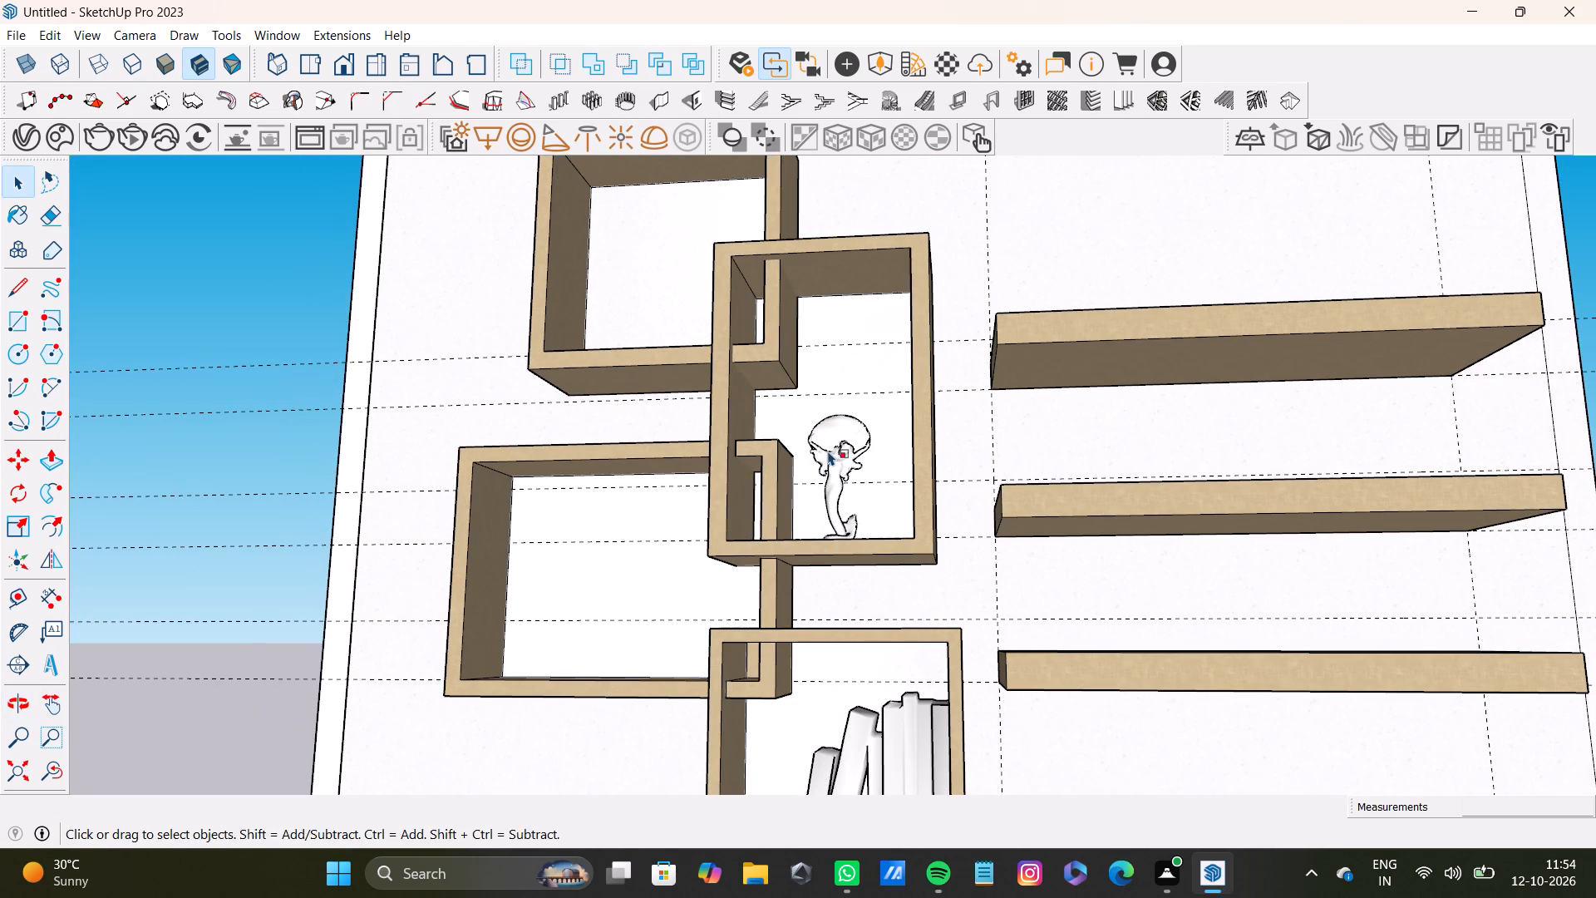
pyautogui.press('s')
pyautogui.click(838, 440)
pyautogui.moveTo(857, 481); pyautogui.dragTo(928, 746, button='middle')
pyautogui.scroll(5, 835, 505)
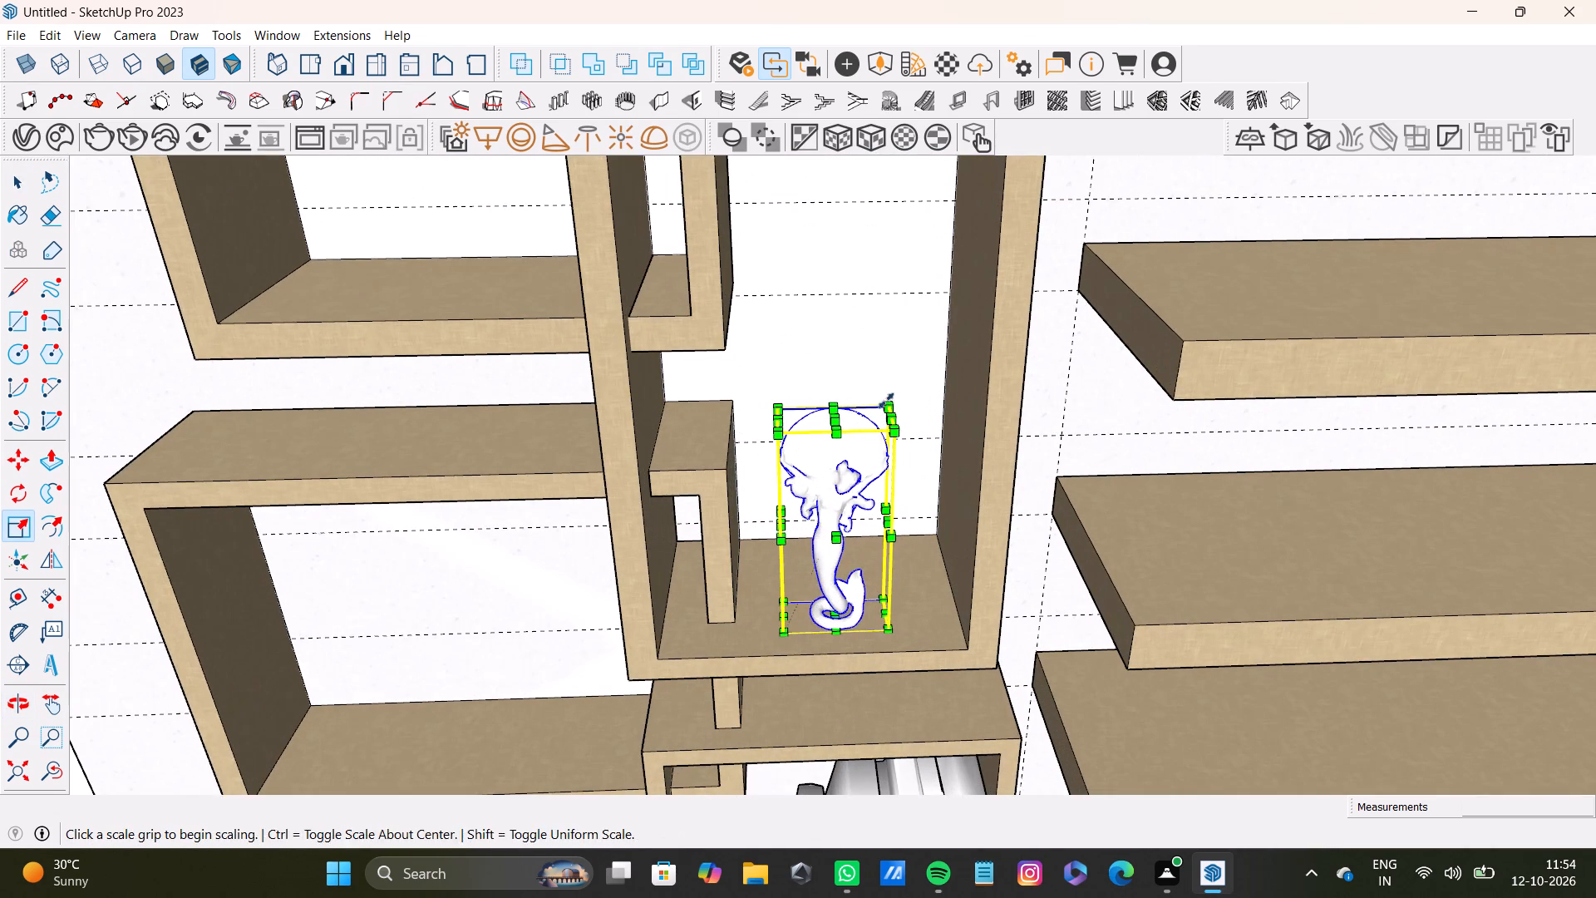
pyautogui.moveTo(893, 402); pyautogui.dragTo(825, 206)
pyautogui.scroll(-3, 895, 389)
pyautogui.moveTo(875, 466); pyautogui.dragTo(983, 401, button='middle')
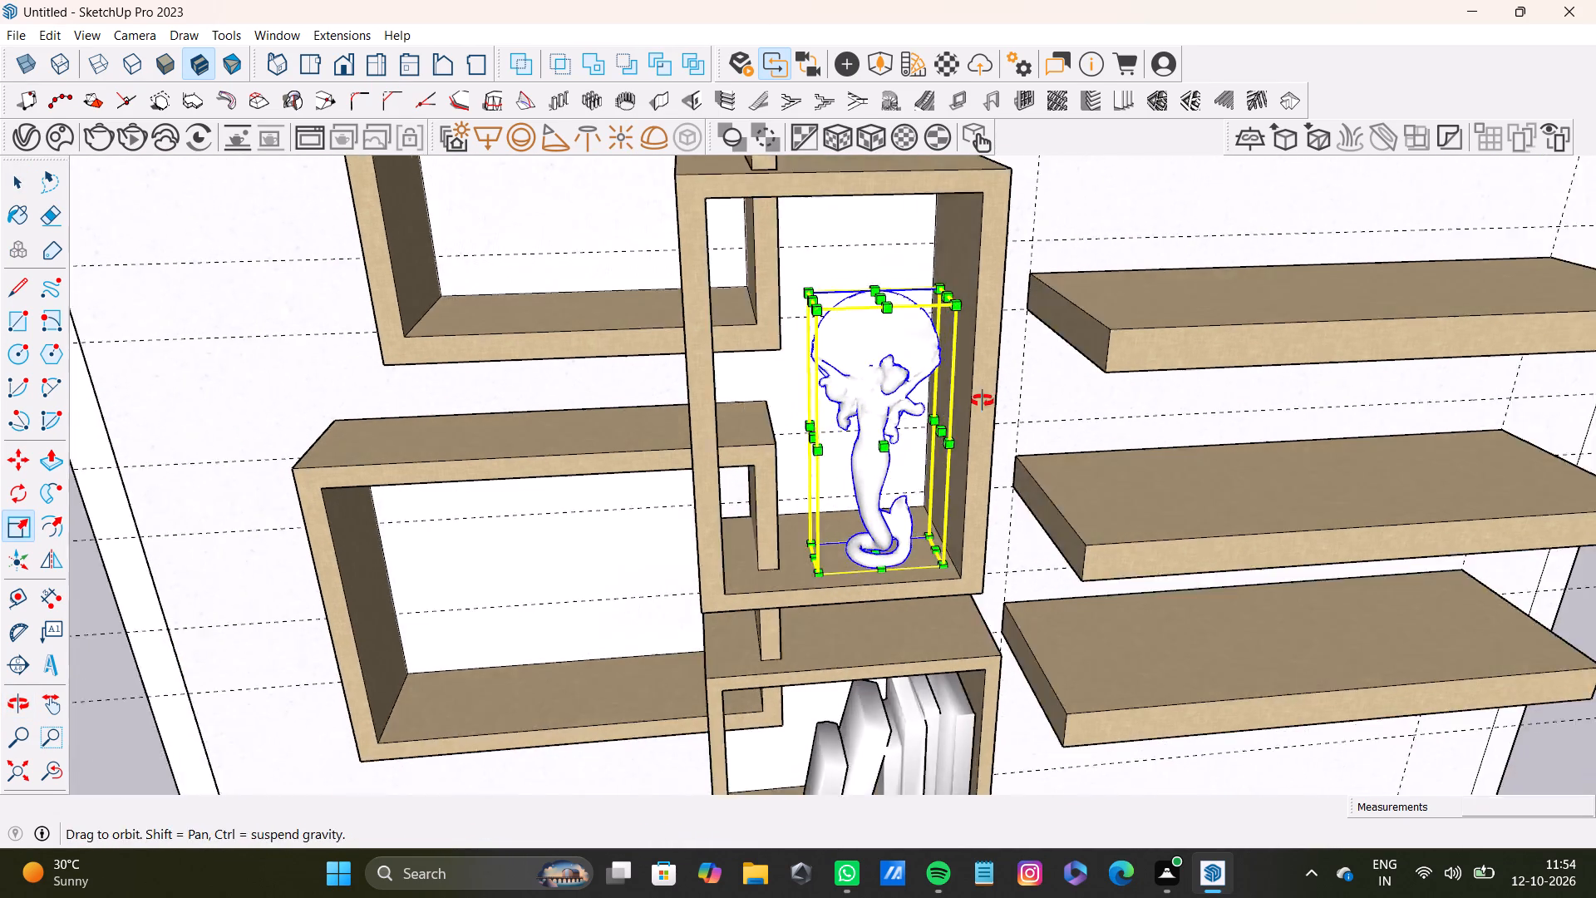
pyautogui.moveTo(983, 401); pyautogui.dragTo(1003, 382, button='middle')
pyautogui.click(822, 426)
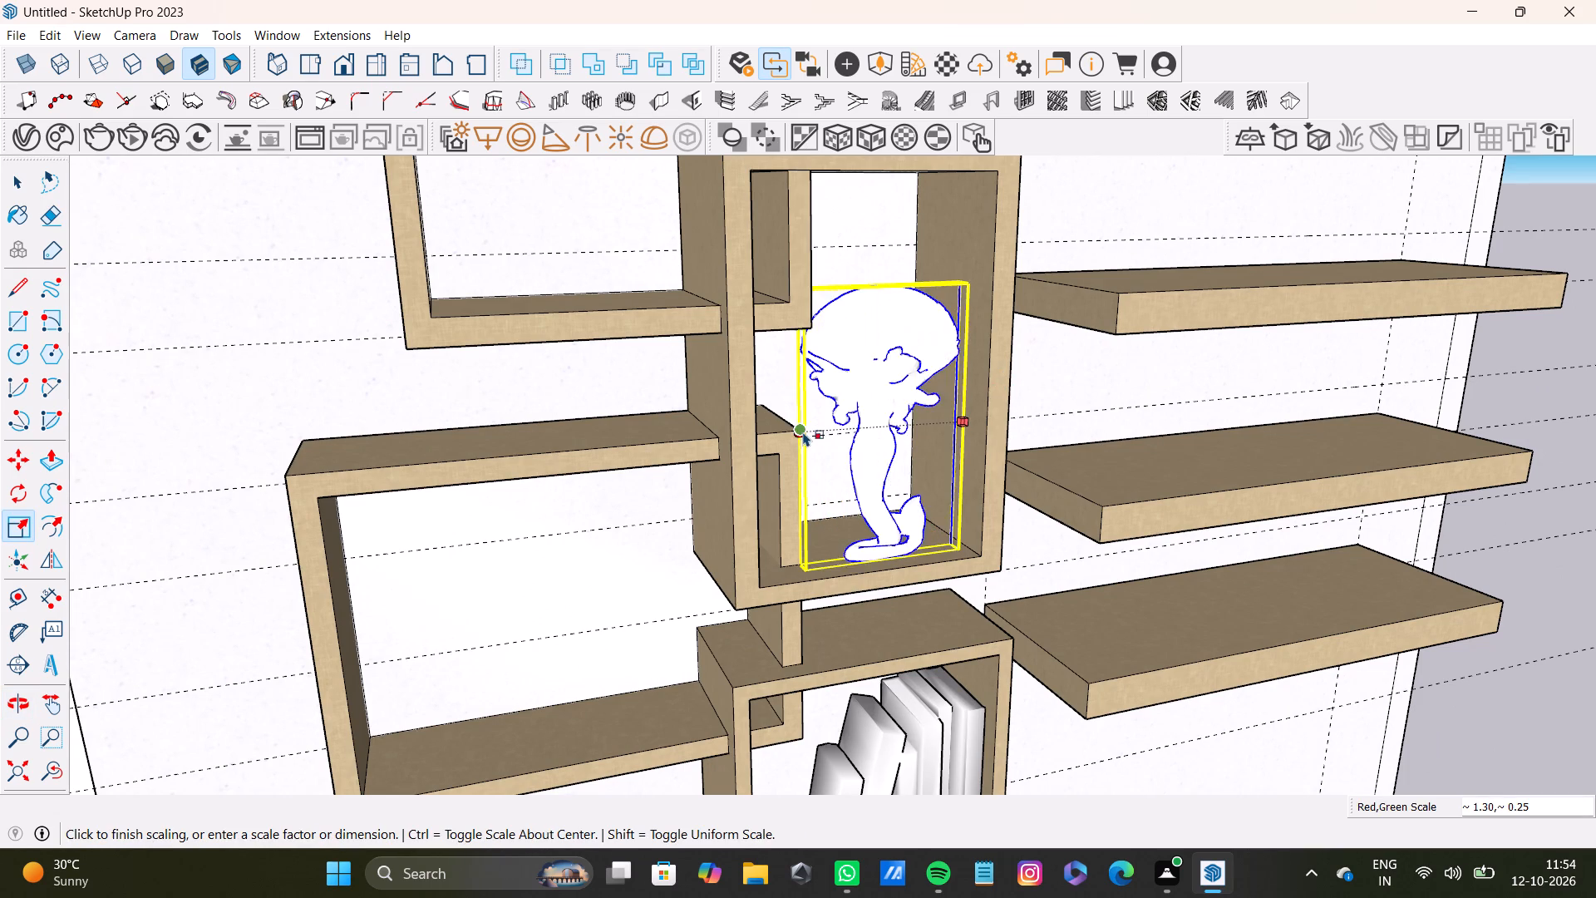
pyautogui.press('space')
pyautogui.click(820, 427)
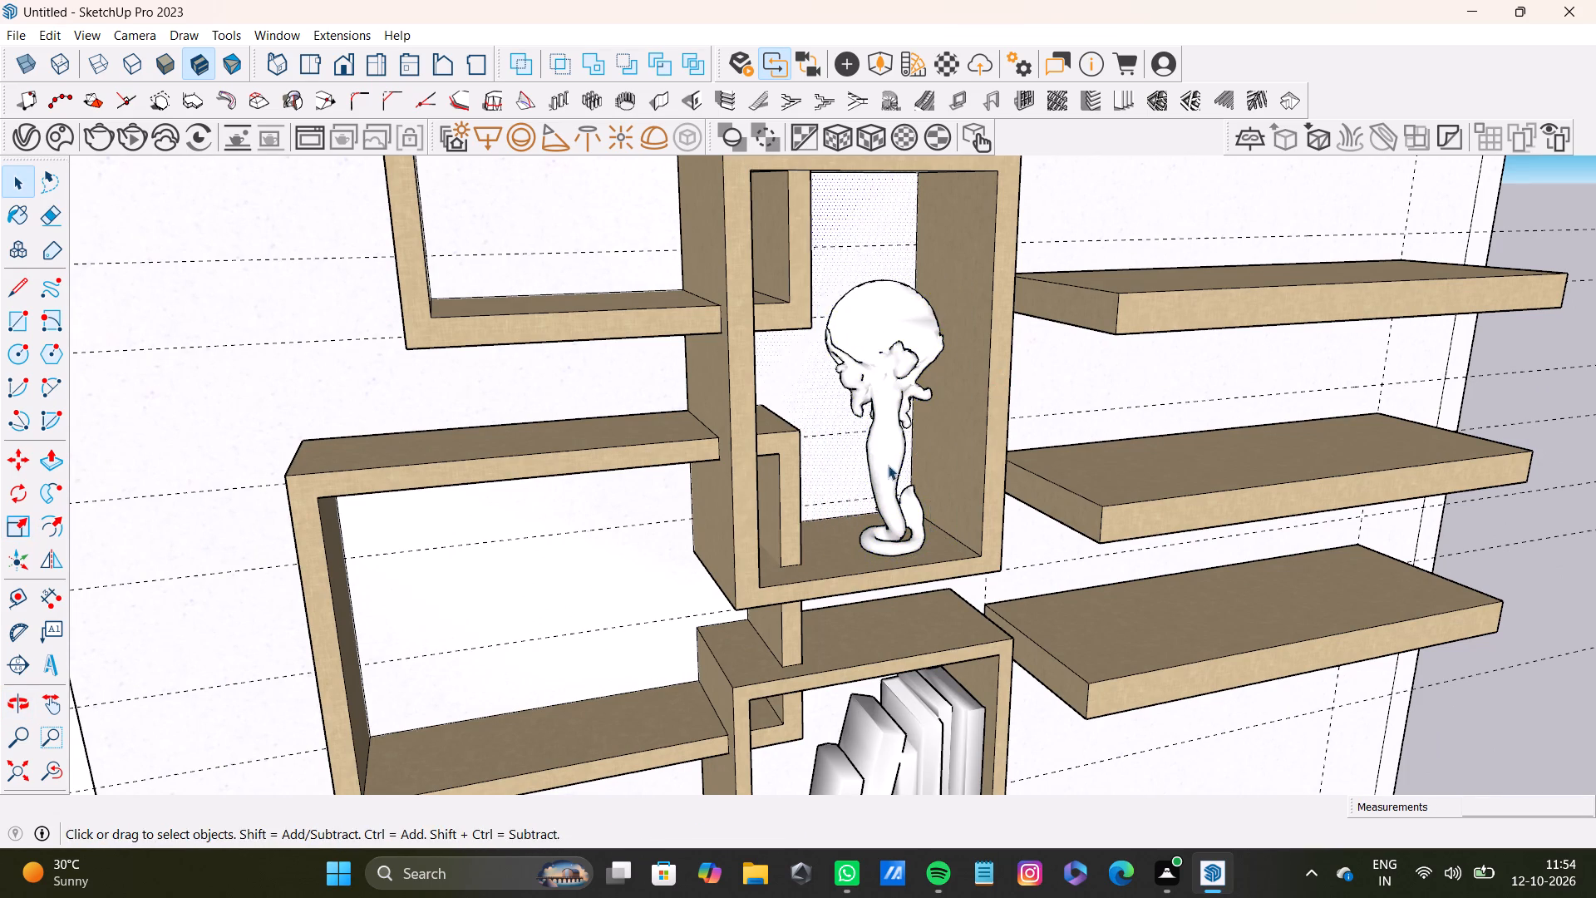
# Stretch the sculpture sideways and fine-tune its proportions so it fills the tall box frame better.
pyautogui.moveTo(888, 465); pyautogui.dragTo(880, 481, button='middle')
pyautogui.click(893, 470)
pyautogui.press('s')
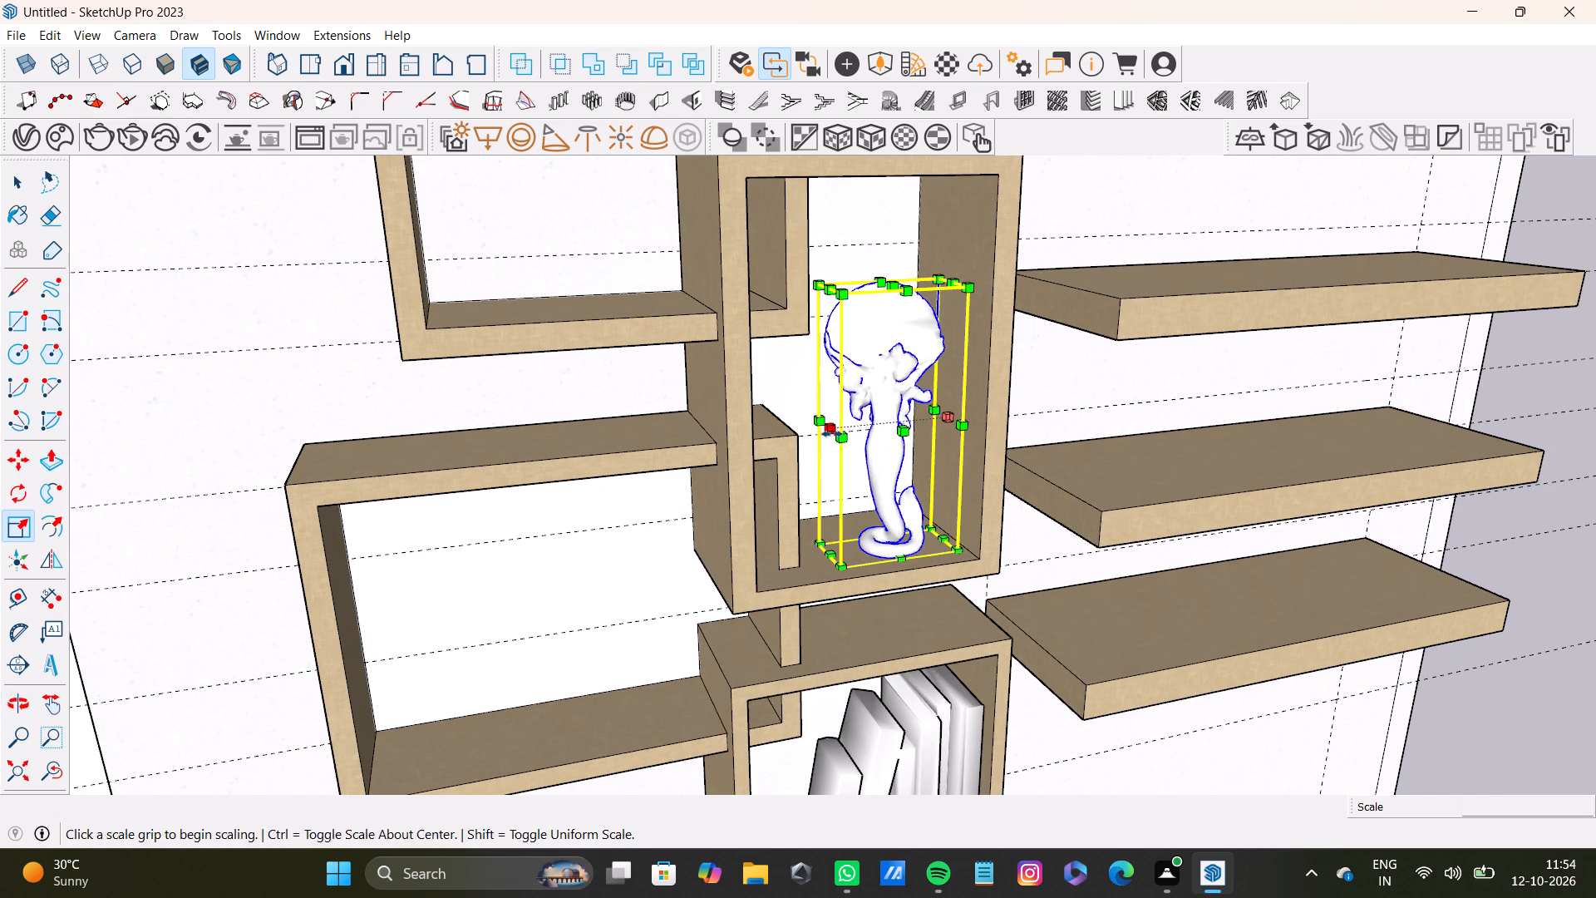
pyautogui.moveTo(830, 432); pyautogui.dragTo(808, 439)
pyautogui.scroll(-3, 951, 466)
pyautogui.moveTo(957, 479); pyautogui.dragTo(1110, 477, button='middle')
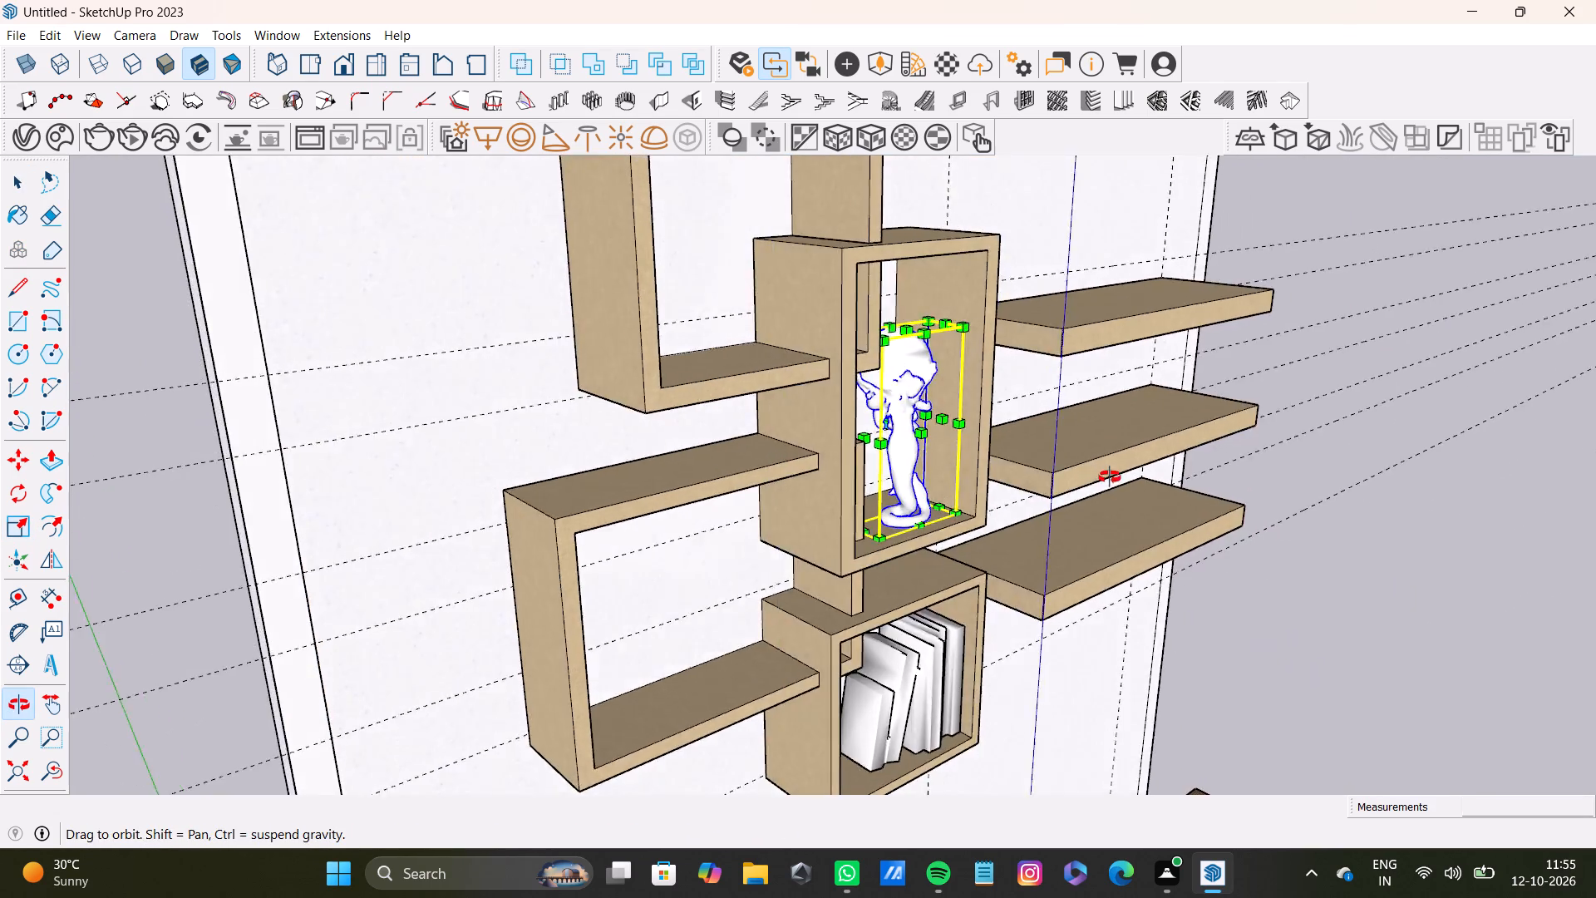
pyautogui.moveTo(1110, 477); pyautogui.dragTo(830, 473, button='middle')
pyautogui.moveTo(936, 434); pyautogui.dragTo(924, 432)
pyautogui.scroll(-4, 903, 449)
pyautogui.moveTo(901, 471); pyautogui.dragTo(875, 454, button='middle')
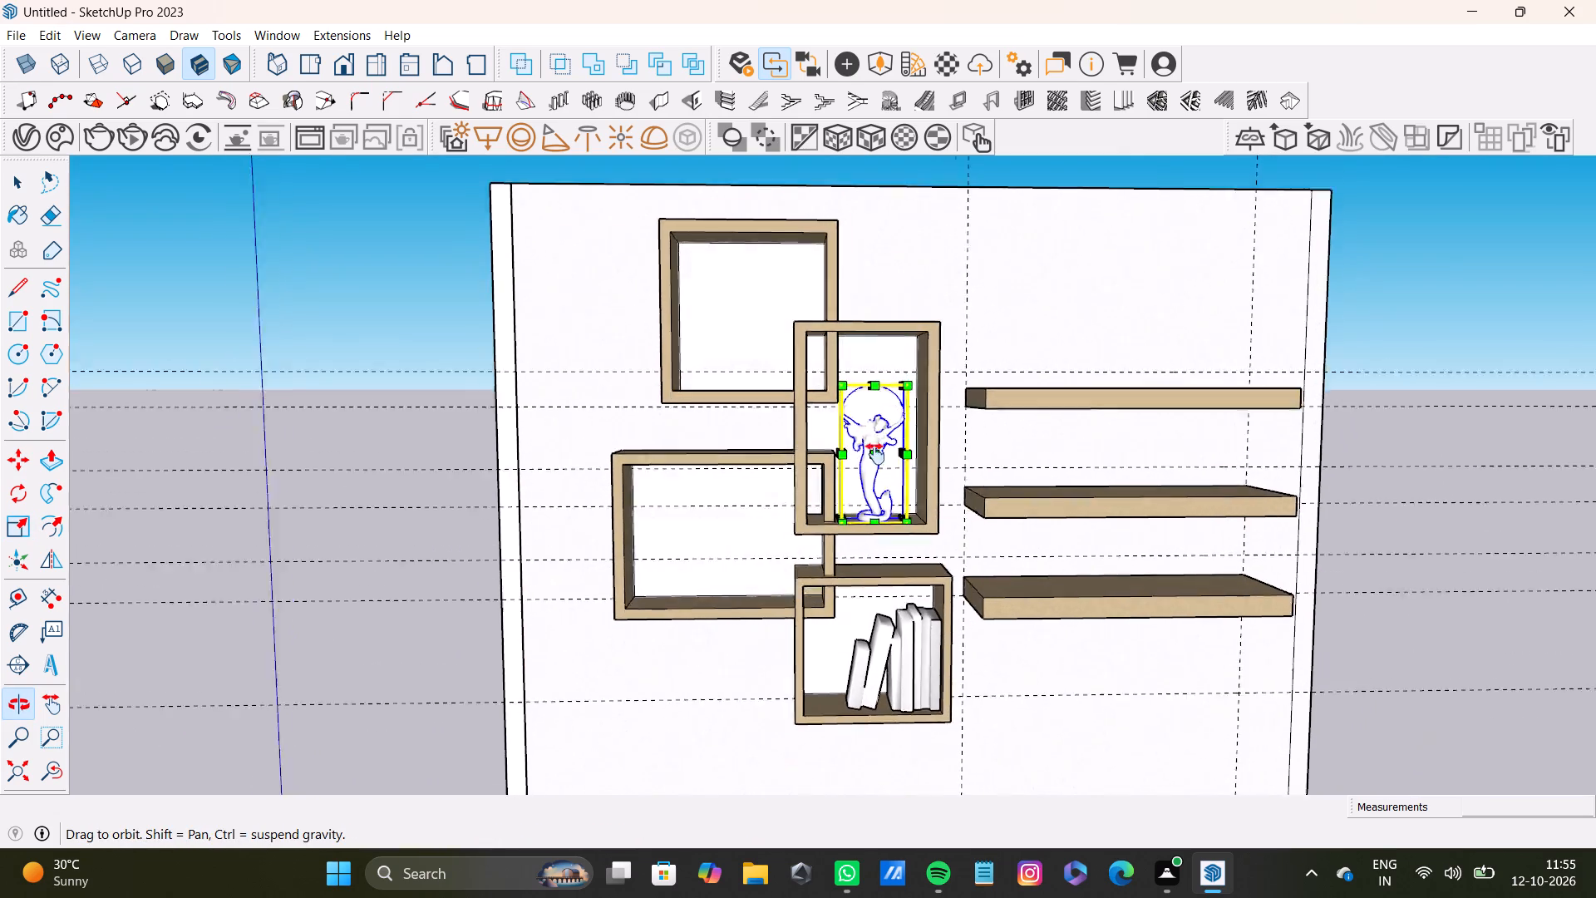
pyautogui.moveTo(875, 454); pyautogui.dragTo(783, 560, button='middle')
pyautogui.scroll(7, 815, 505)
pyautogui.moveTo(820, 497); pyautogui.dragTo(923, 363, button='middle')
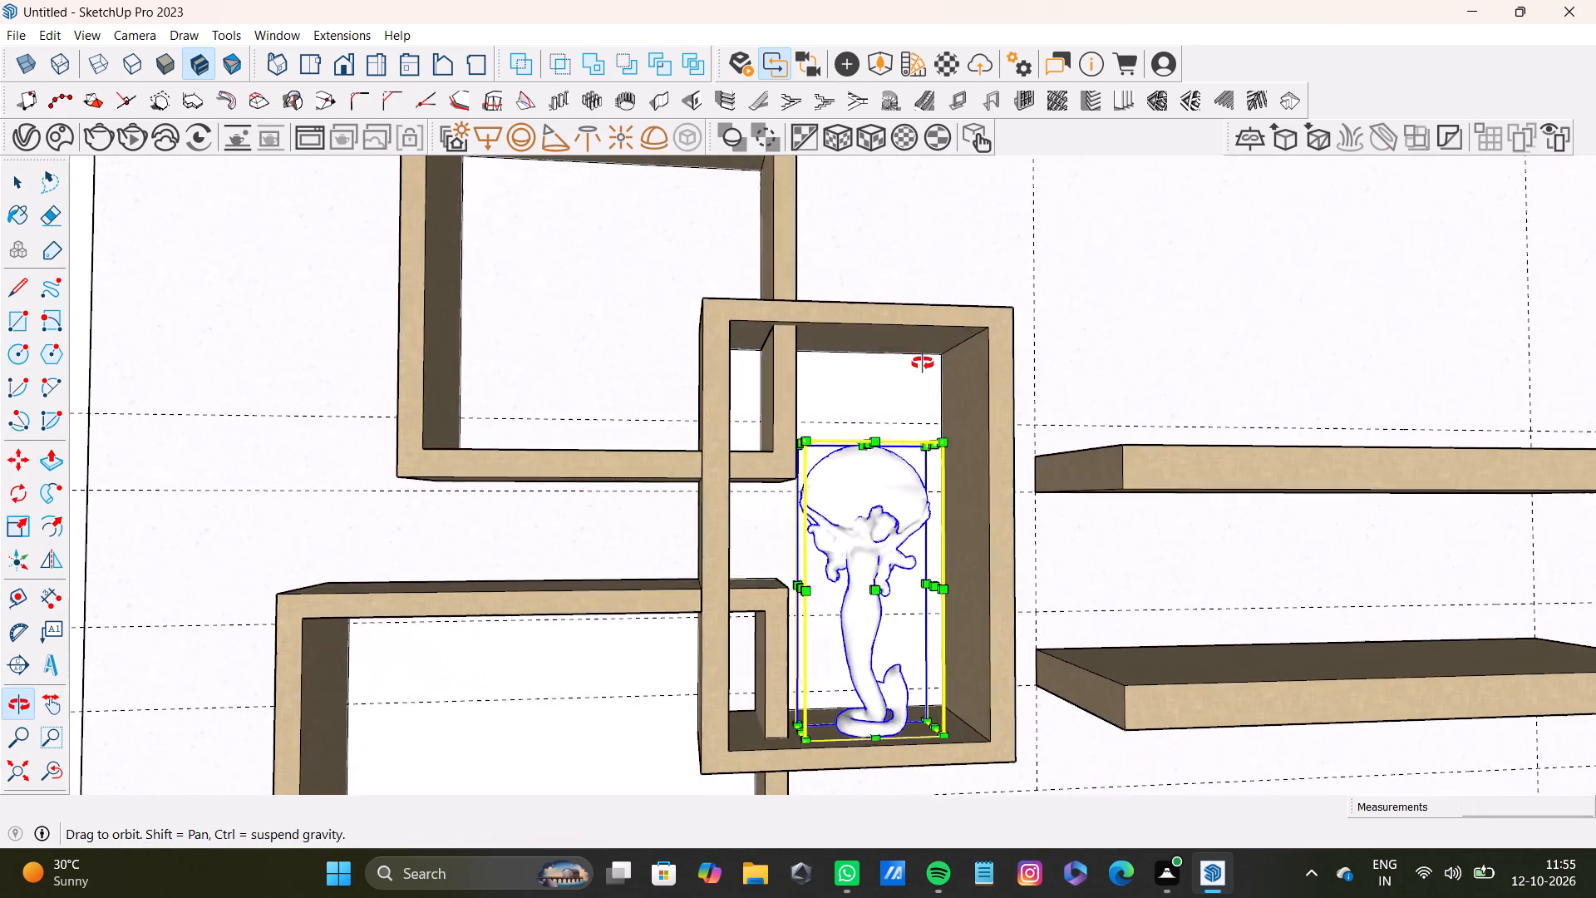
# Rotate the sculpture in the tall box frame slightly about the vertical axis, pivoting on its front base corner.
pyautogui.moveTo(923, 363); pyautogui.dragTo(862, 367, button='middle')
pyautogui.moveTo(860, 402); pyautogui.dragTo(845, 291, button='middle')
pyautogui.scroll(-7, 815, 492)
pyautogui.keyDown('shift'); pyautogui.moveTo(840, 560); pyautogui.dragTo(832, 484, button='middle'); pyautogui.keyUp('shift')
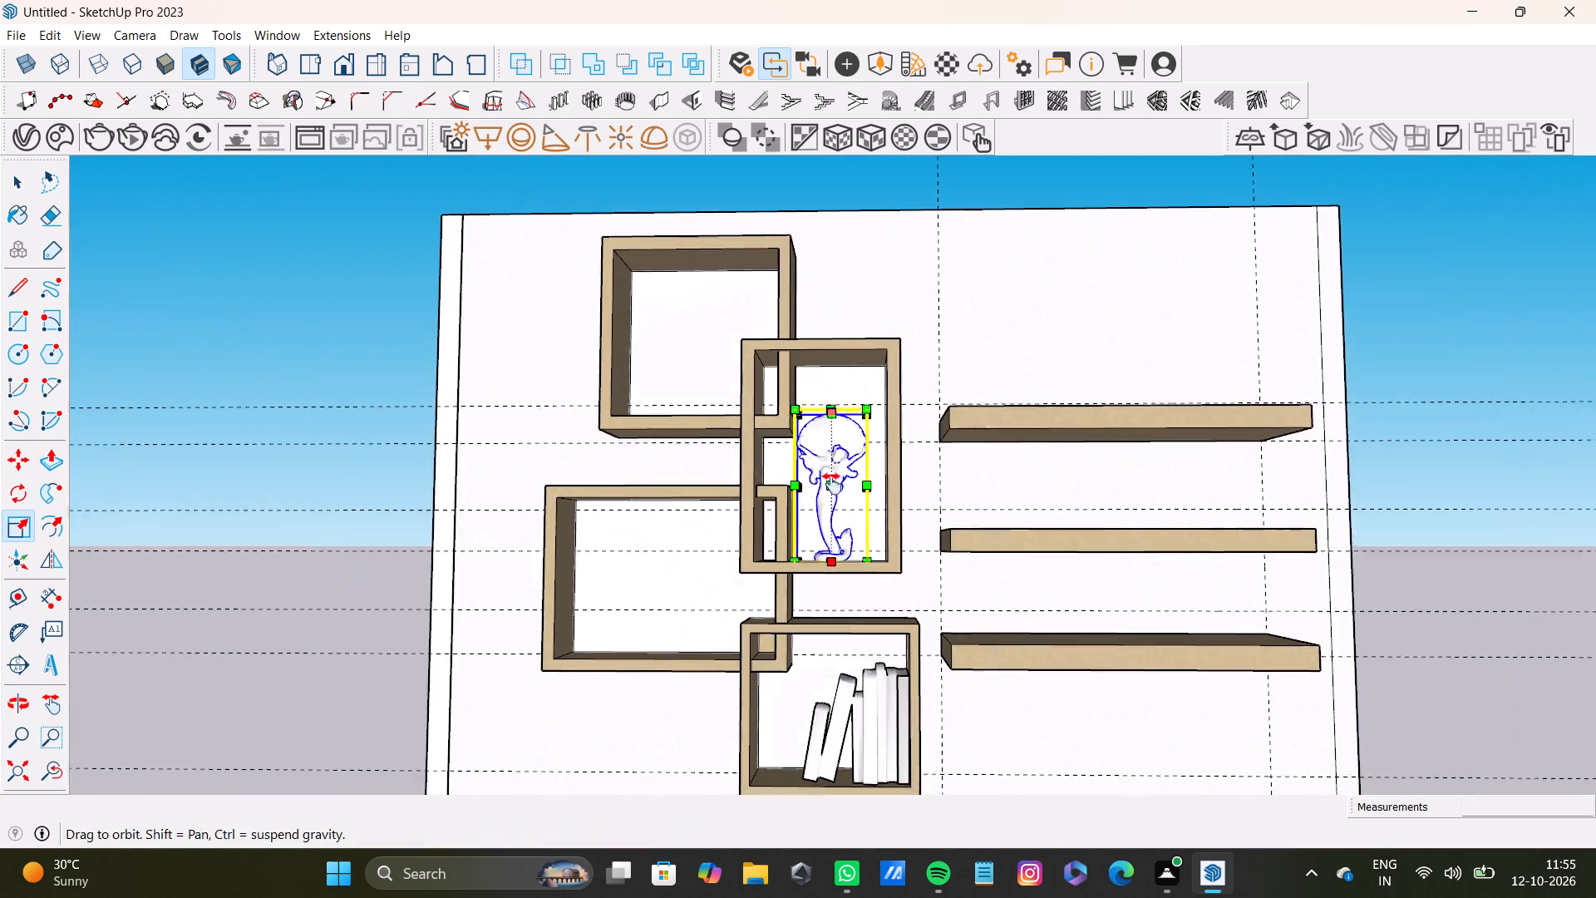
pyautogui.keyDown('shift'); pyautogui.moveTo(832, 484); pyautogui.dragTo(885, 585, button='middle'); pyautogui.keyUp('shift')
pyautogui.scroll(12, 796, 388)
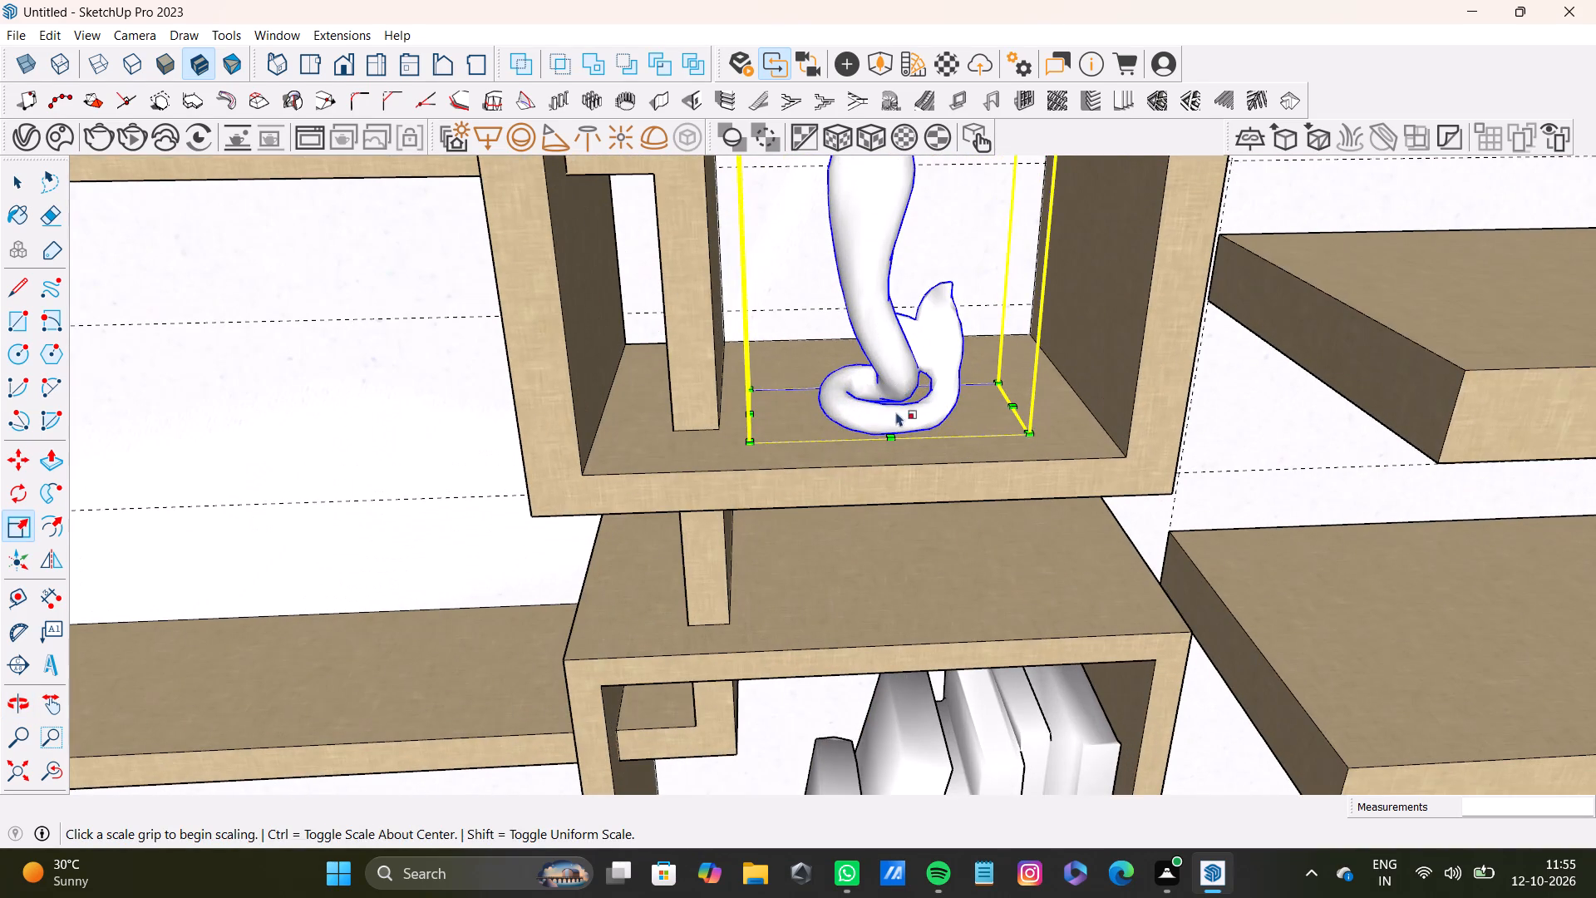
pyautogui.press('w')
pyautogui.press('q')
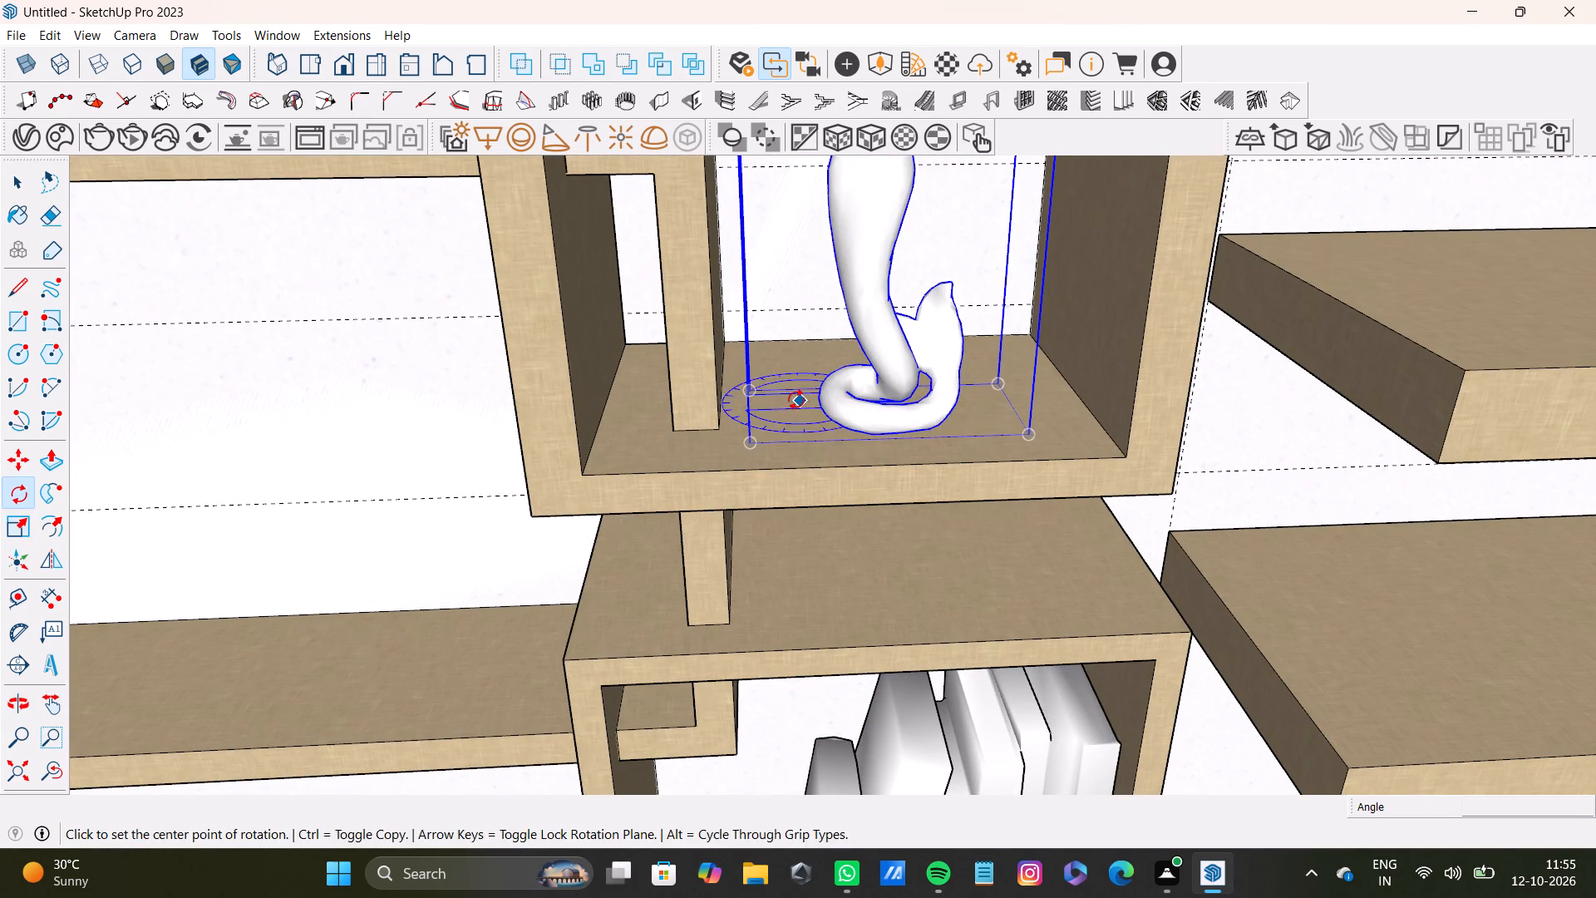
pyautogui.press('Up')
pyautogui.click(756, 442)
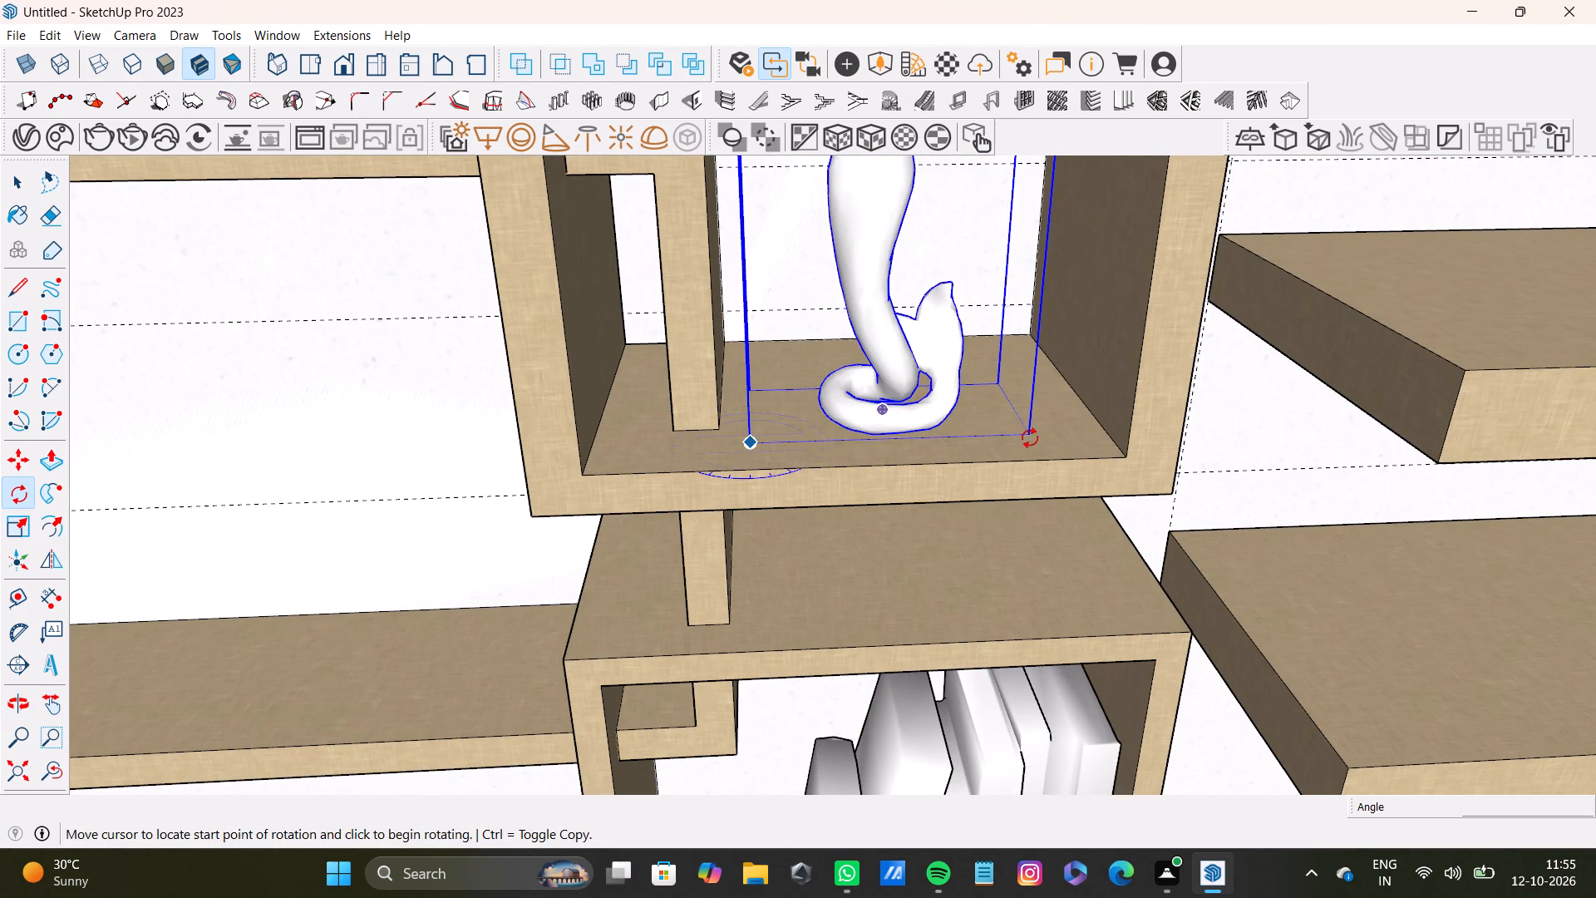
pyautogui.click(1034, 431)
pyautogui.click(1002, 462)
pyautogui.press('space')
# Move the sculpture about 1 3/8" deeper into the tall box frame along its bottom board.
pyautogui.scroll(-3, 894, 433)
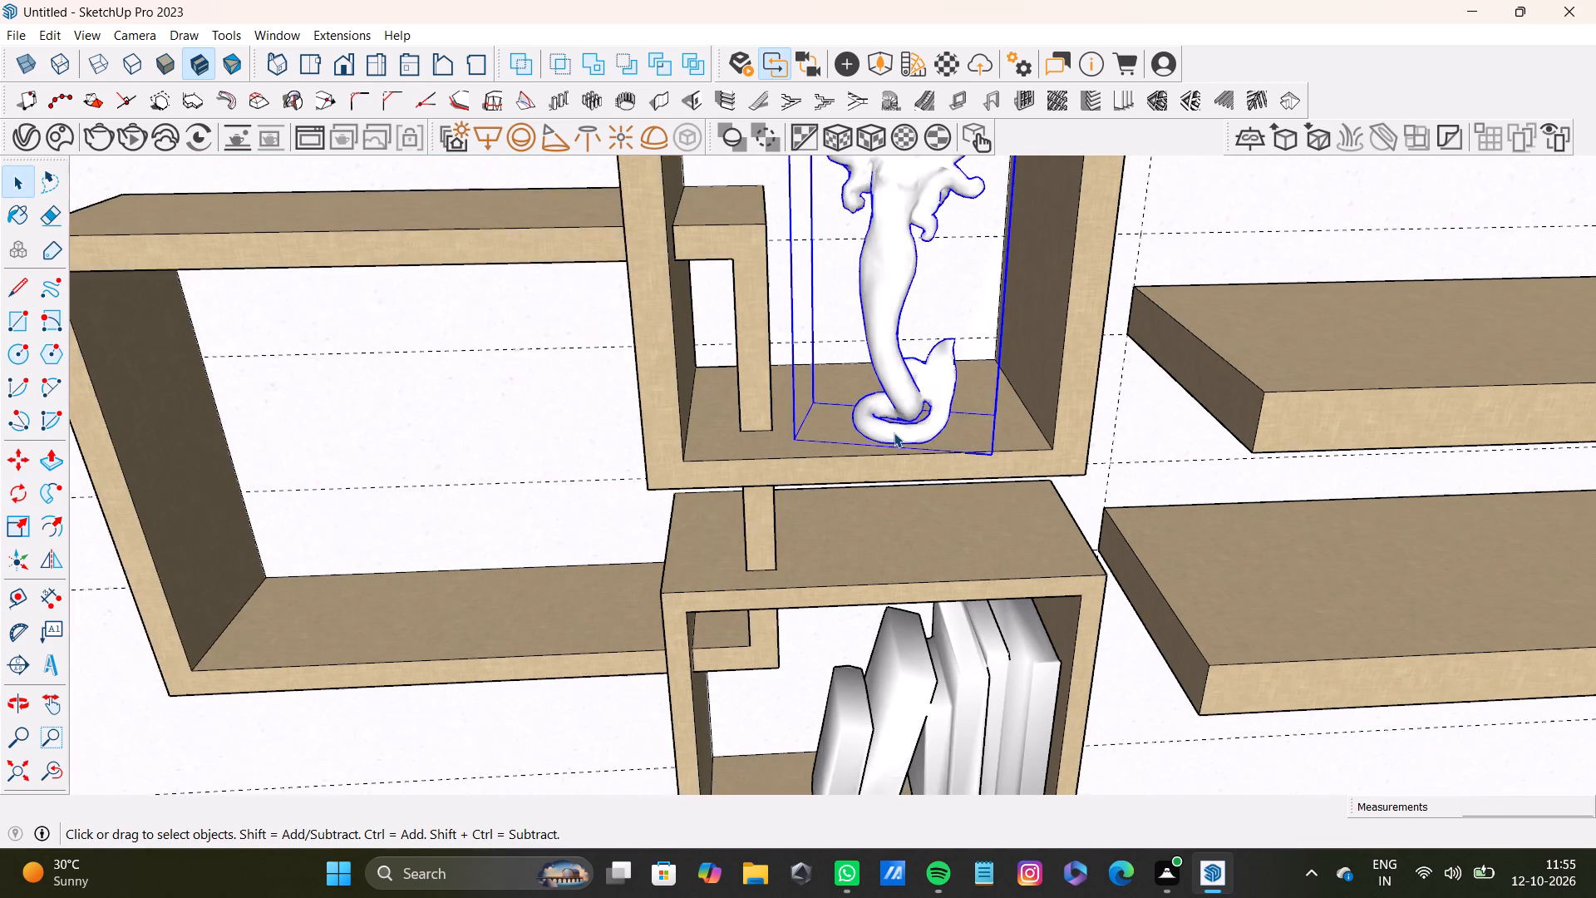
pyautogui.scroll(-5, 894, 432)
pyautogui.keyDown('shift'); pyautogui.moveTo(906, 447); pyautogui.dragTo(751, 519, button='middle'); pyautogui.keyUp('shift')
pyautogui.scroll(2, 756, 518)
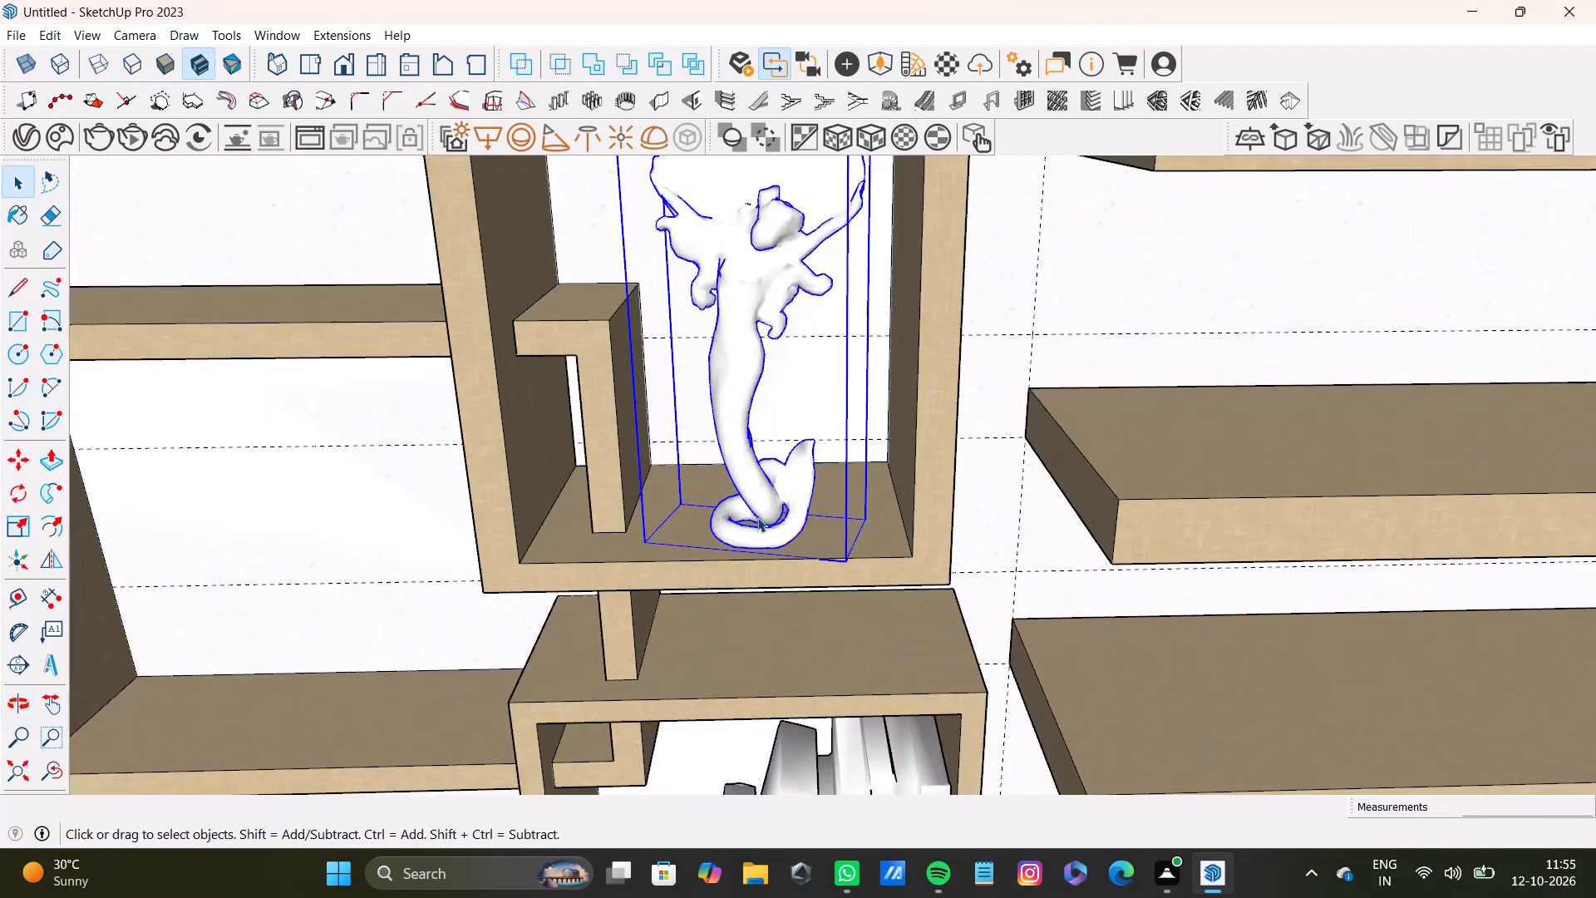
pyautogui.scroll(5, 757, 517)
pyautogui.press('space')
pyautogui.press('m')
pyautogui.click(762, 554)
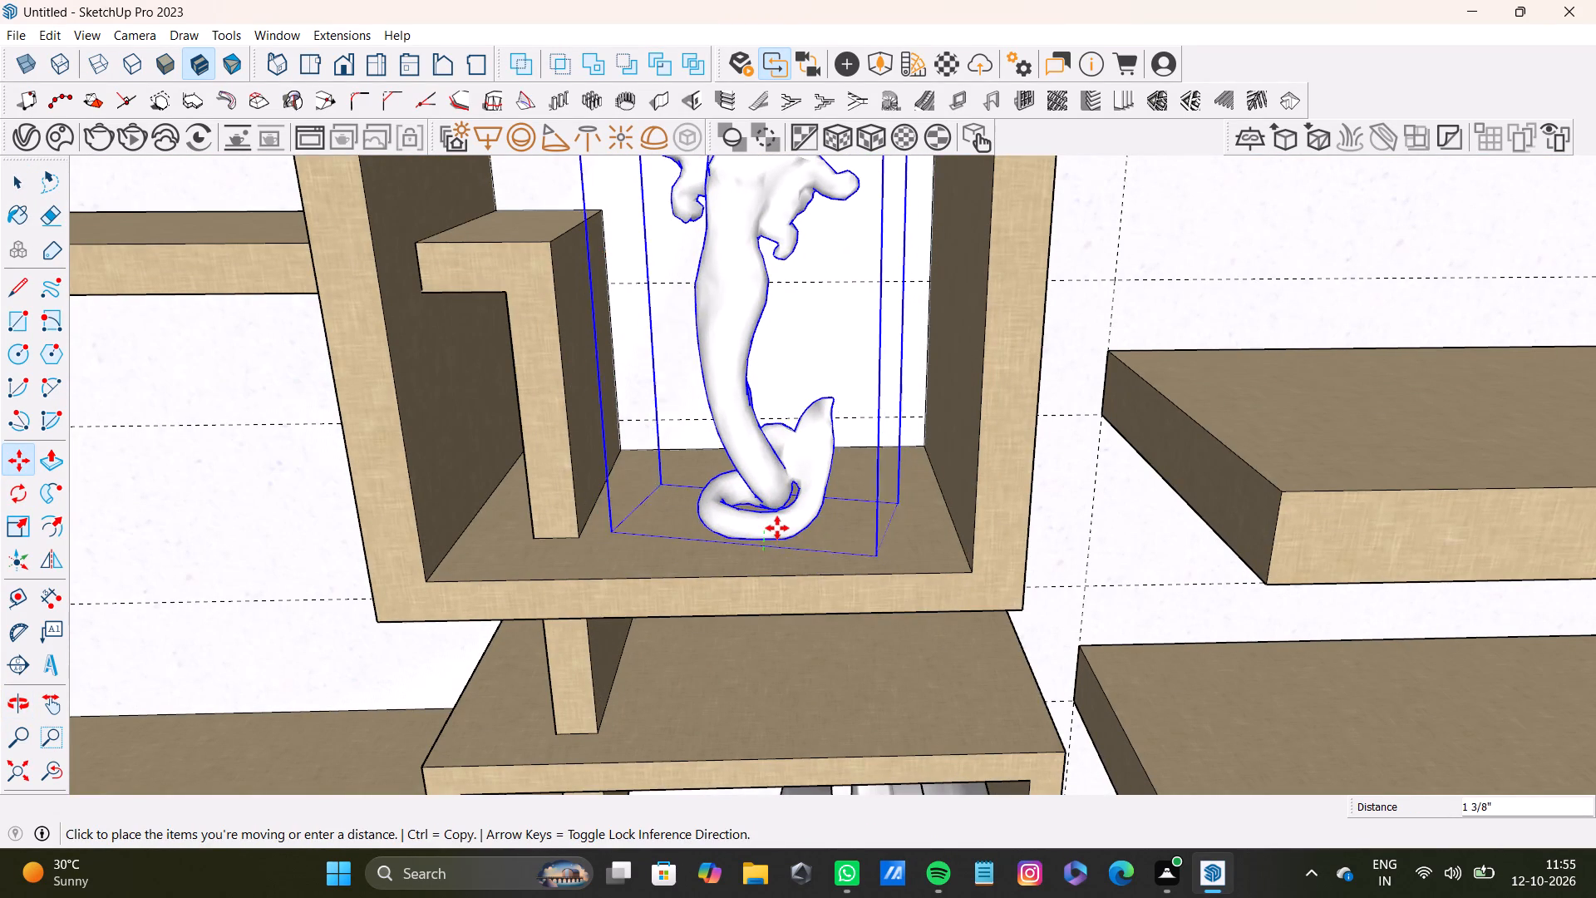
pyautogui.click(781, 525)
pyautogui.press('space')
# Scale the books in the lowest box frame down slightly in height.
pyautogui.scroll(-7, 723, 558)
pyautogui.moveTo(701, 588); pyautogui.dragTo(729, 310, button='middle')
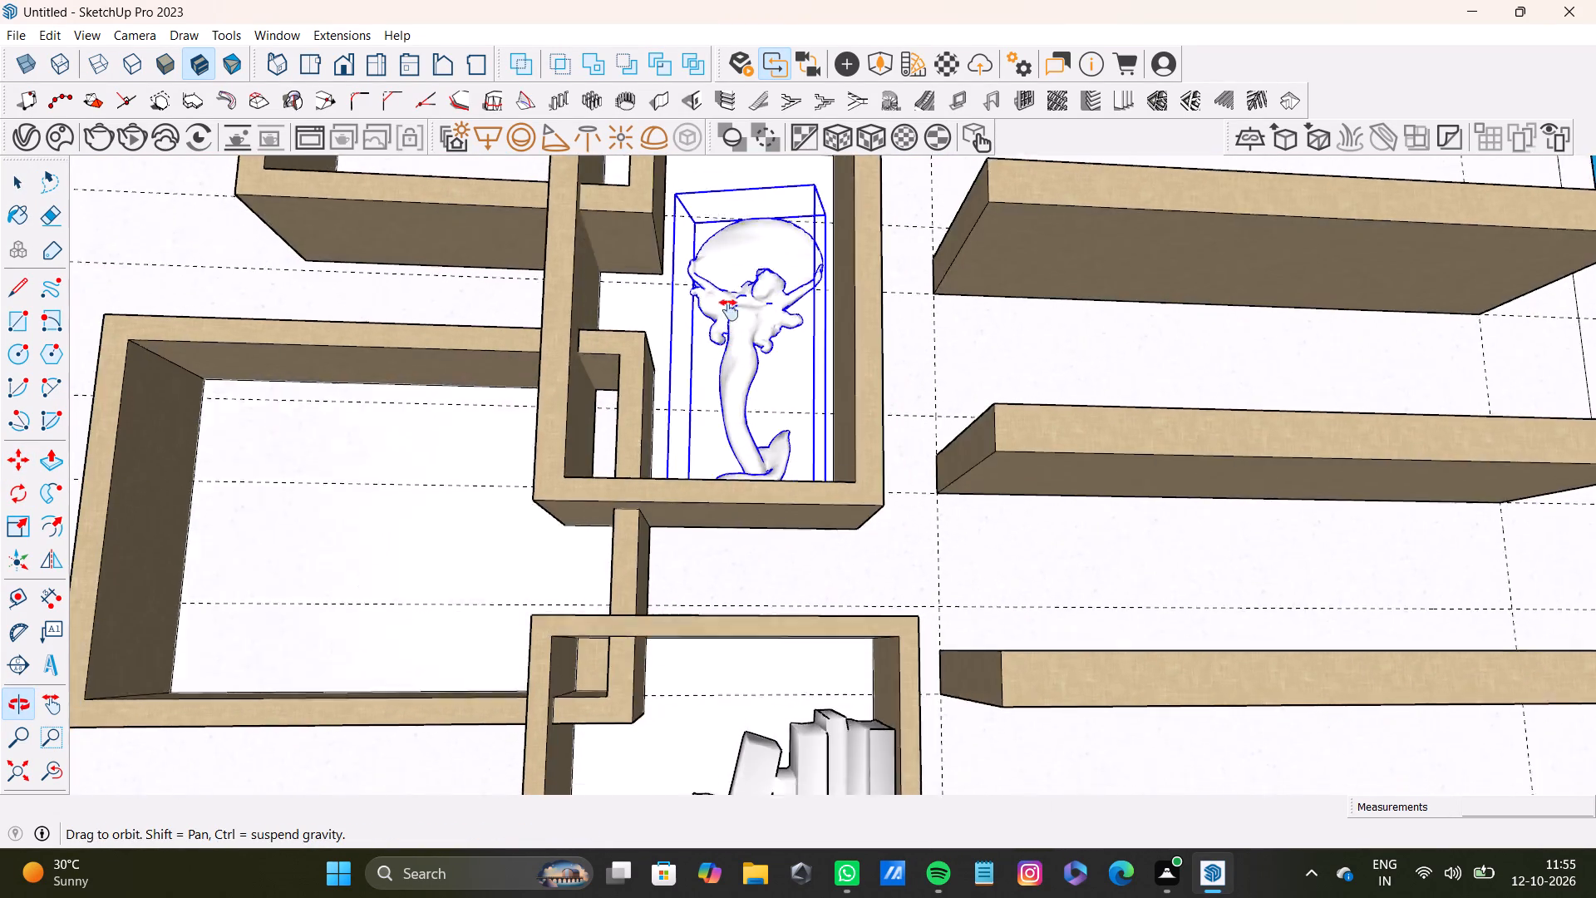
pyautogui.moveTo(729, 310); pyautogui.dragTo(746, 212, button='middle')
pyautogui.scroll(-4, 802, 552)
pyautogui.moveTo(820, 609); pyautogui.dragTo(761, 673, button='middle')
pyautogui.press('space')
pyautogui.click(814, 644)
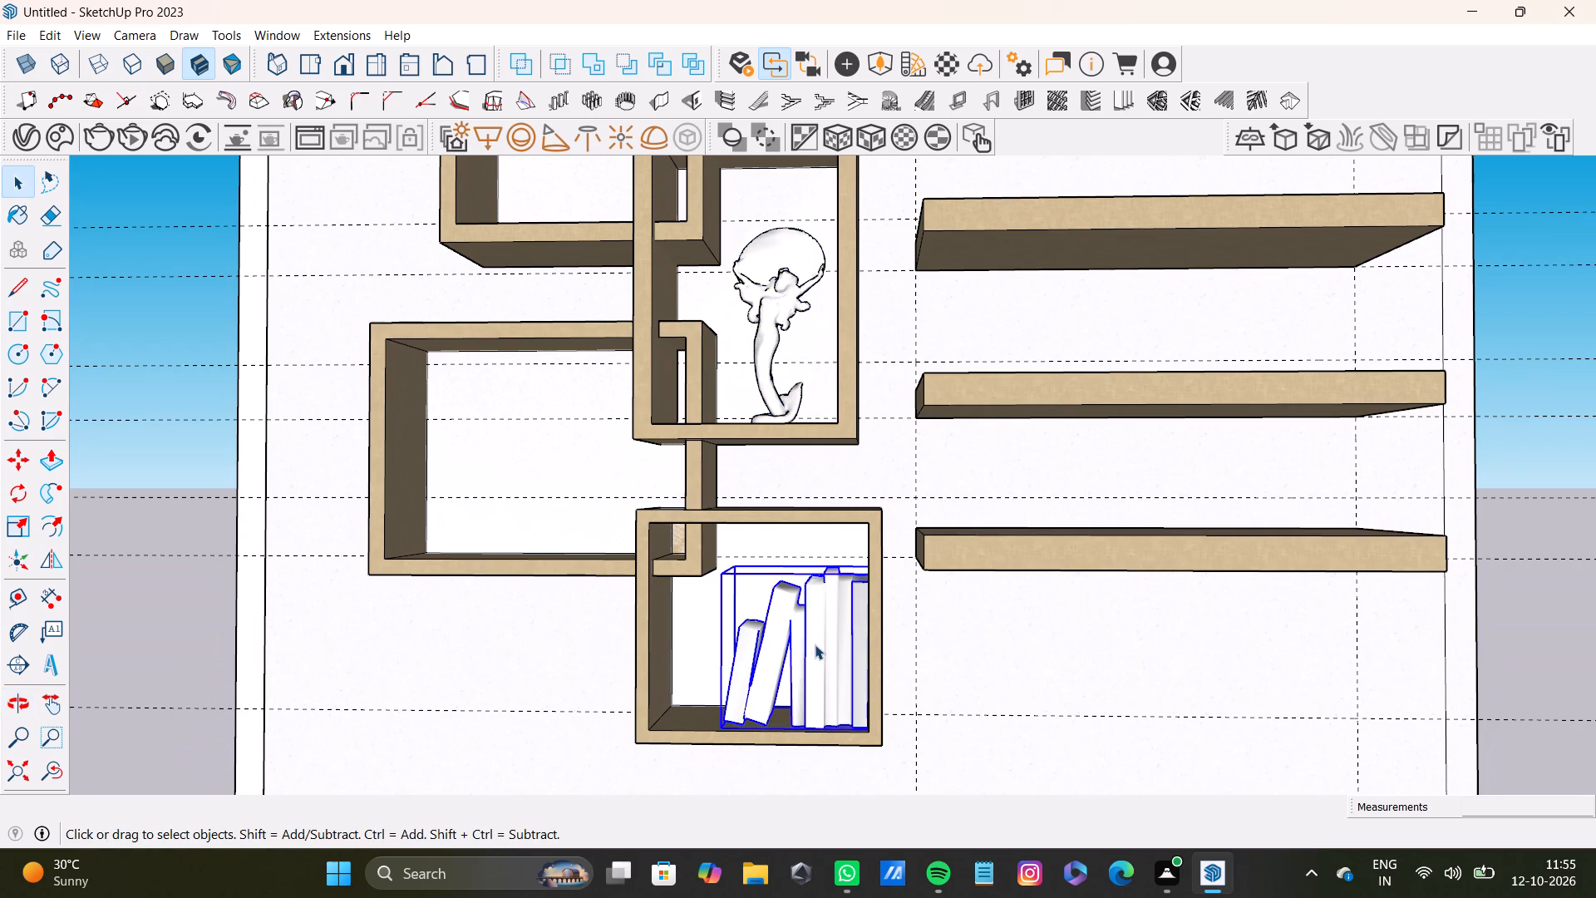
pyautogui.press('s')
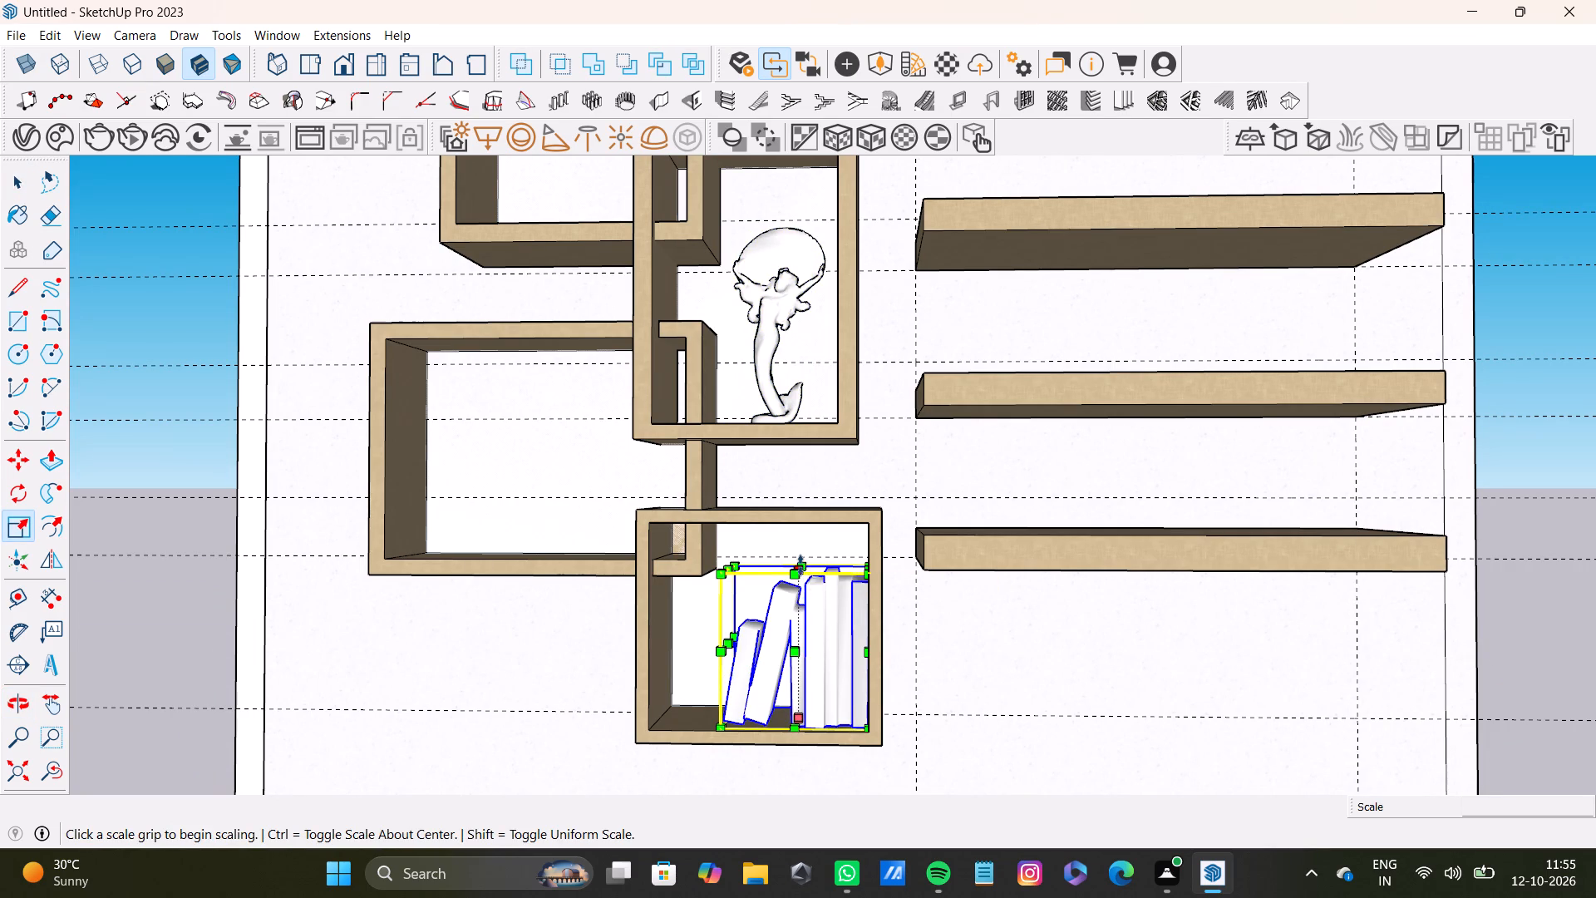
pyautogui.moveTo(806, 578); pyautogui.dragTo(764, 626, button='middle')
pyautogui.moveTo(800, 570); pyautogui.dragTo(800, 575)
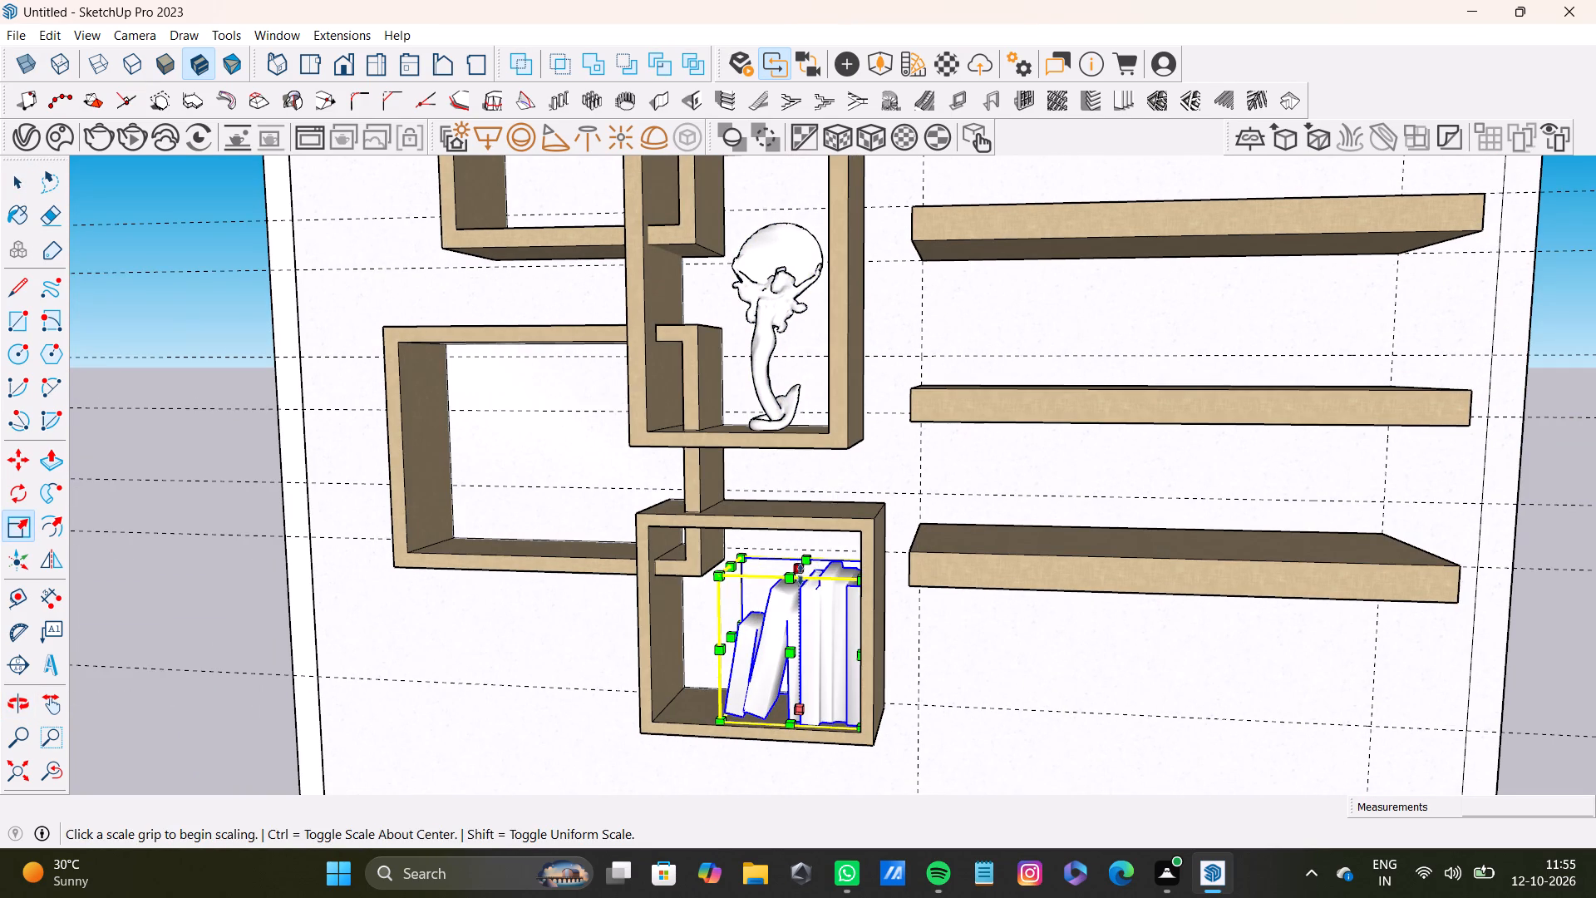
pyautogui.moveTo(800, 575); pyautogui.dragTo(800, 592)
pyautogui.scroll(-4, 802, 592)
pyautogui.press('space')
pyautogui.moveTo(798, 623); pyautogui.dragTo(924, 525, button='middle')
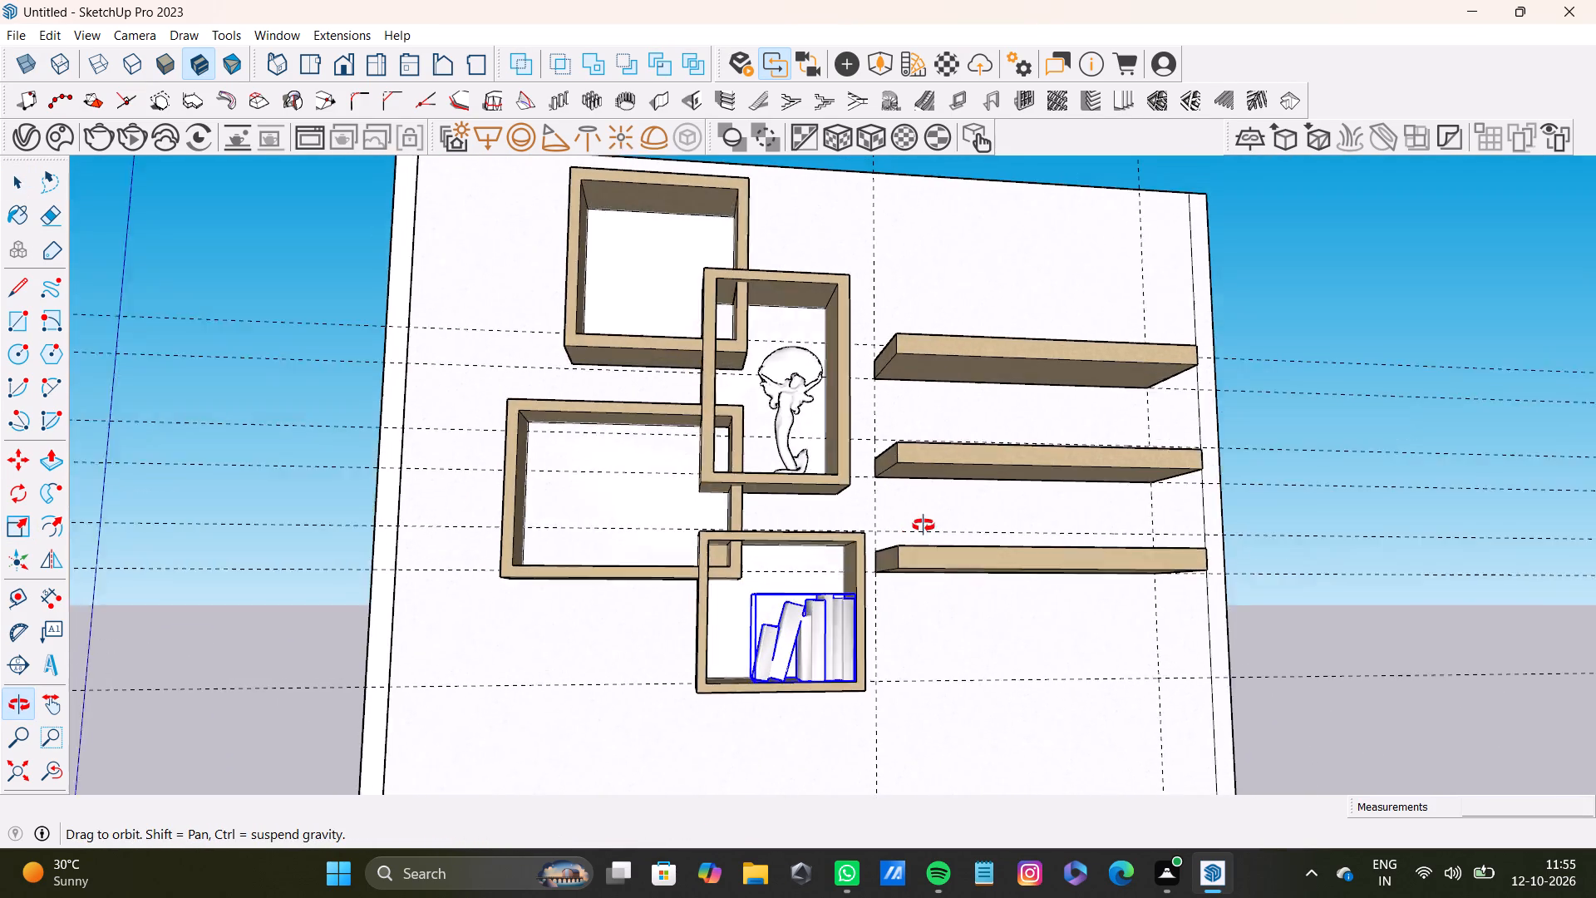
pyautogui.moveTo(924, 525); pyautogui.dragTo(910, 543, button='middle')
pyautogui.press('space')
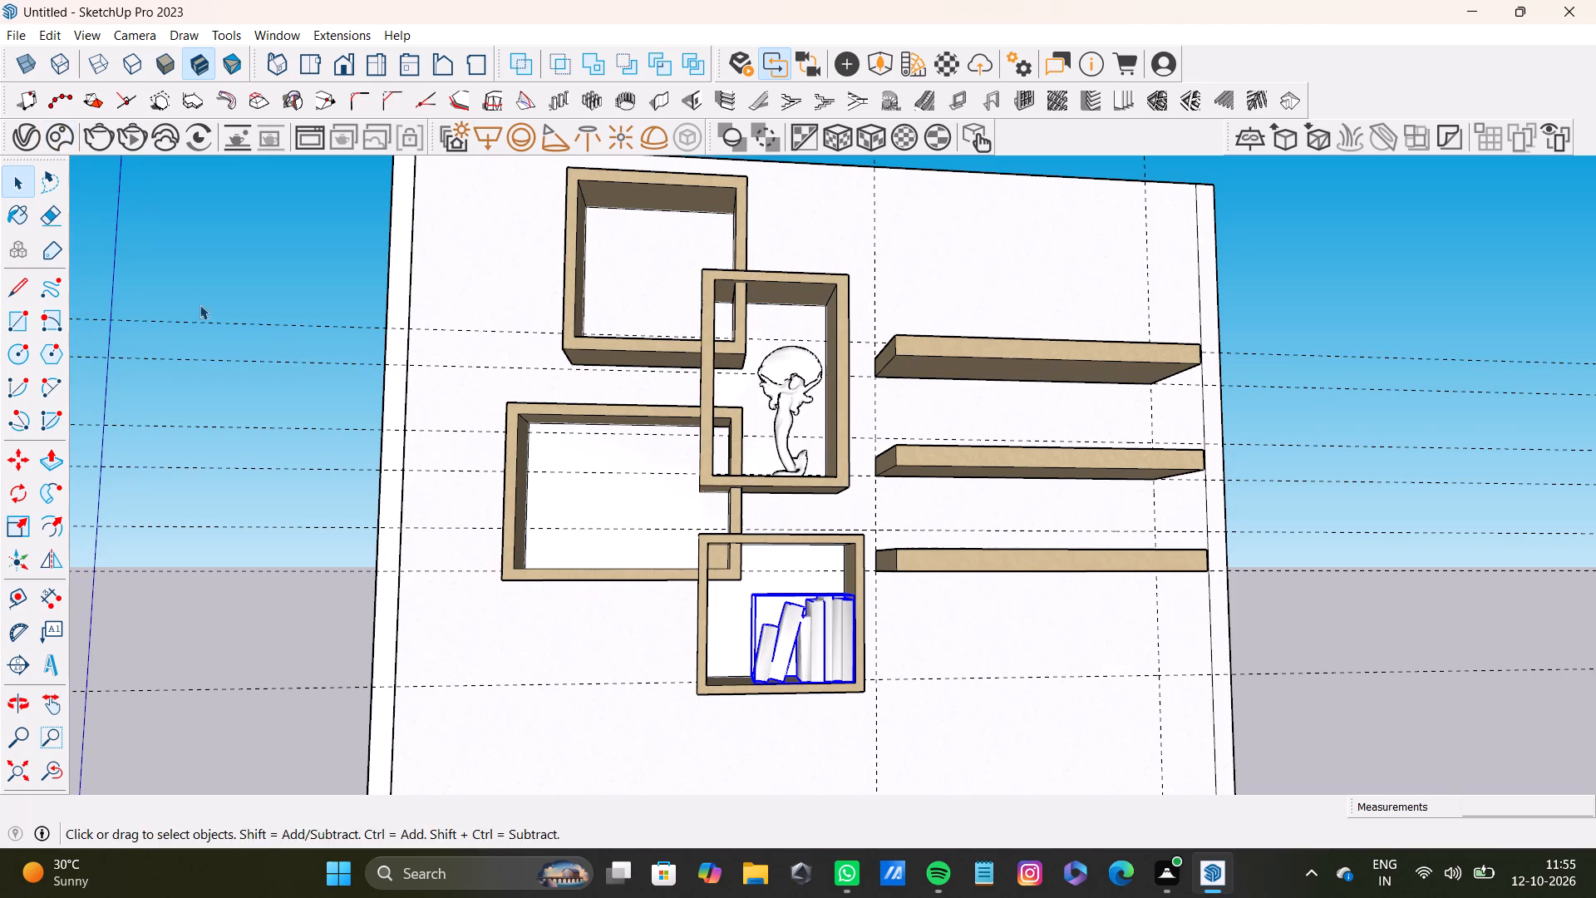
# Find the downloaded Books 284 012 in Chaos Cosmos and place it on the bottom board of the wide box frame.
pyautogui.click(36, 133)
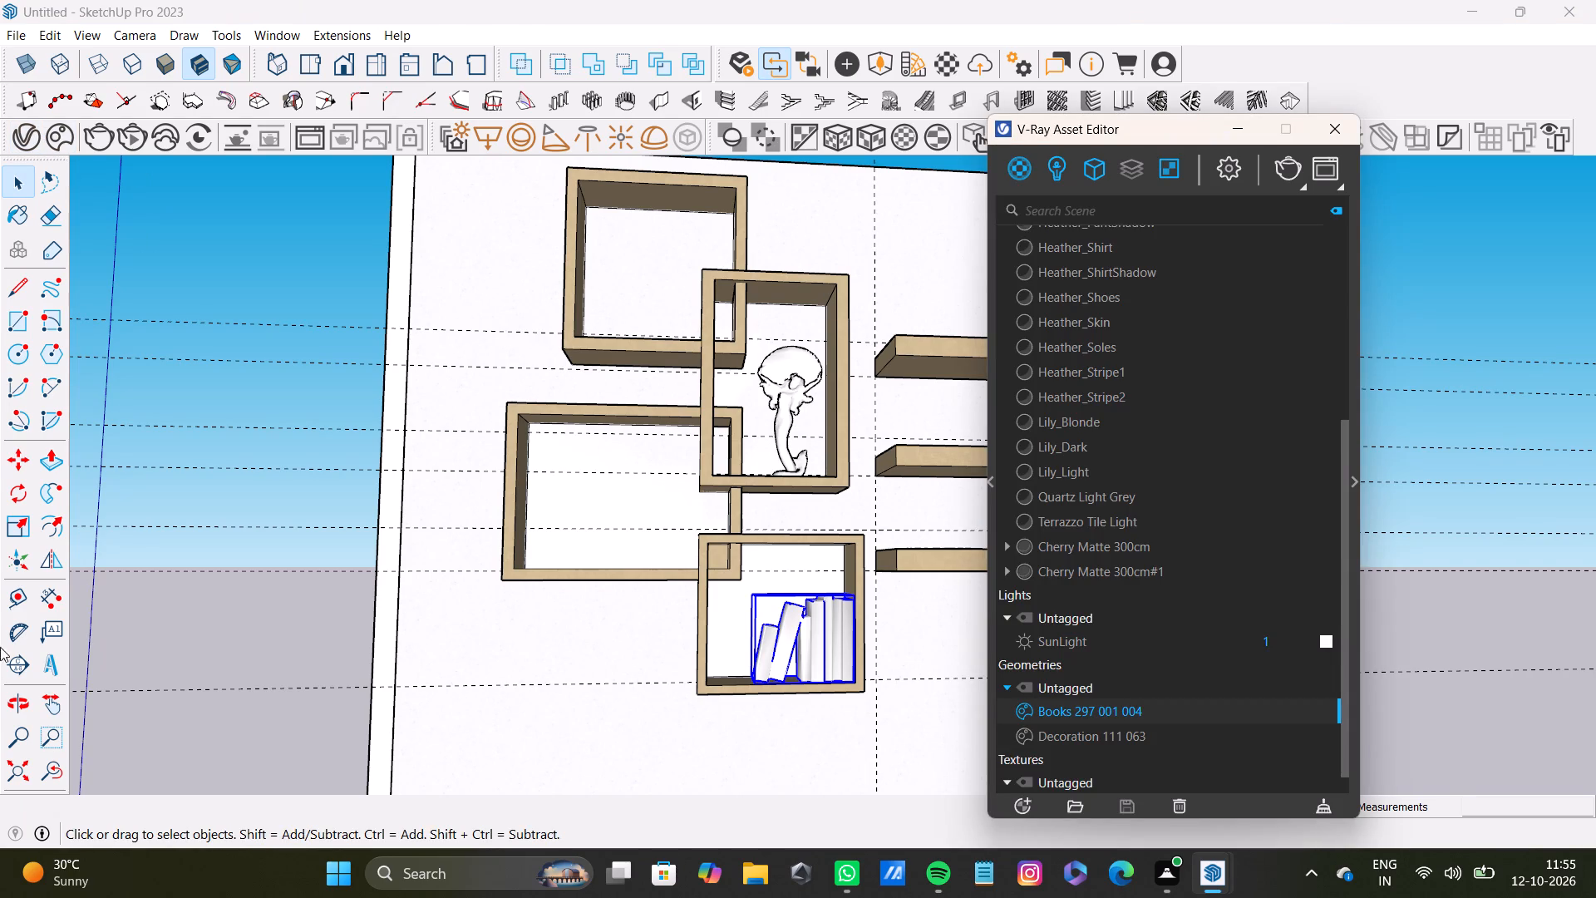
pyautogui.click(63, 133)
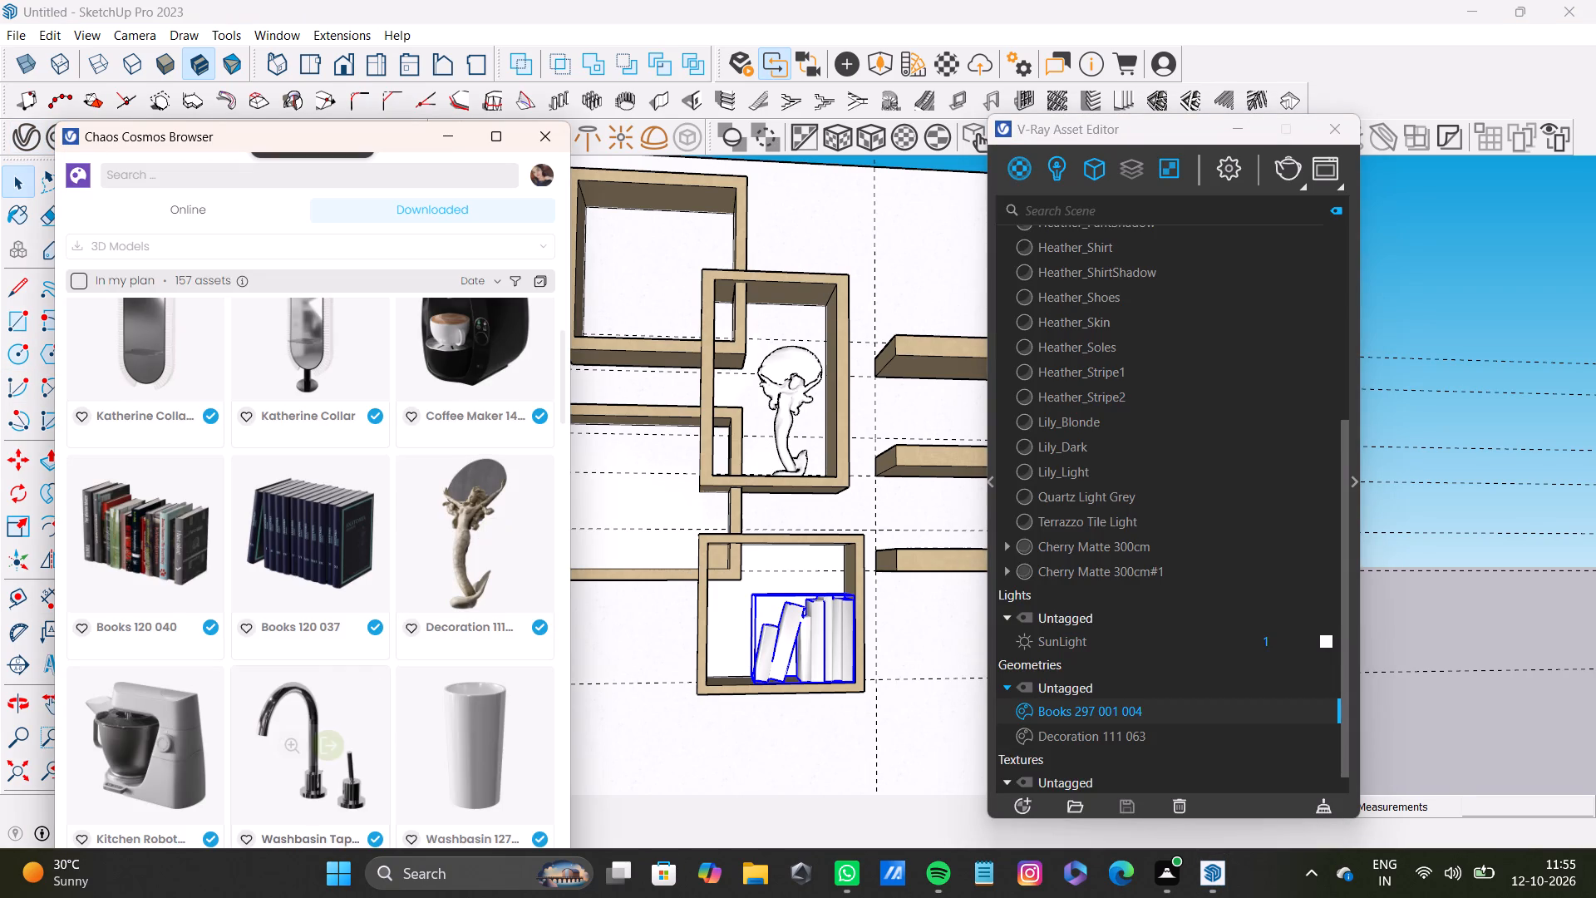
pyautogui.scroll(3, 332, 662)
pyautogui.scroll(-3, 334, 565)
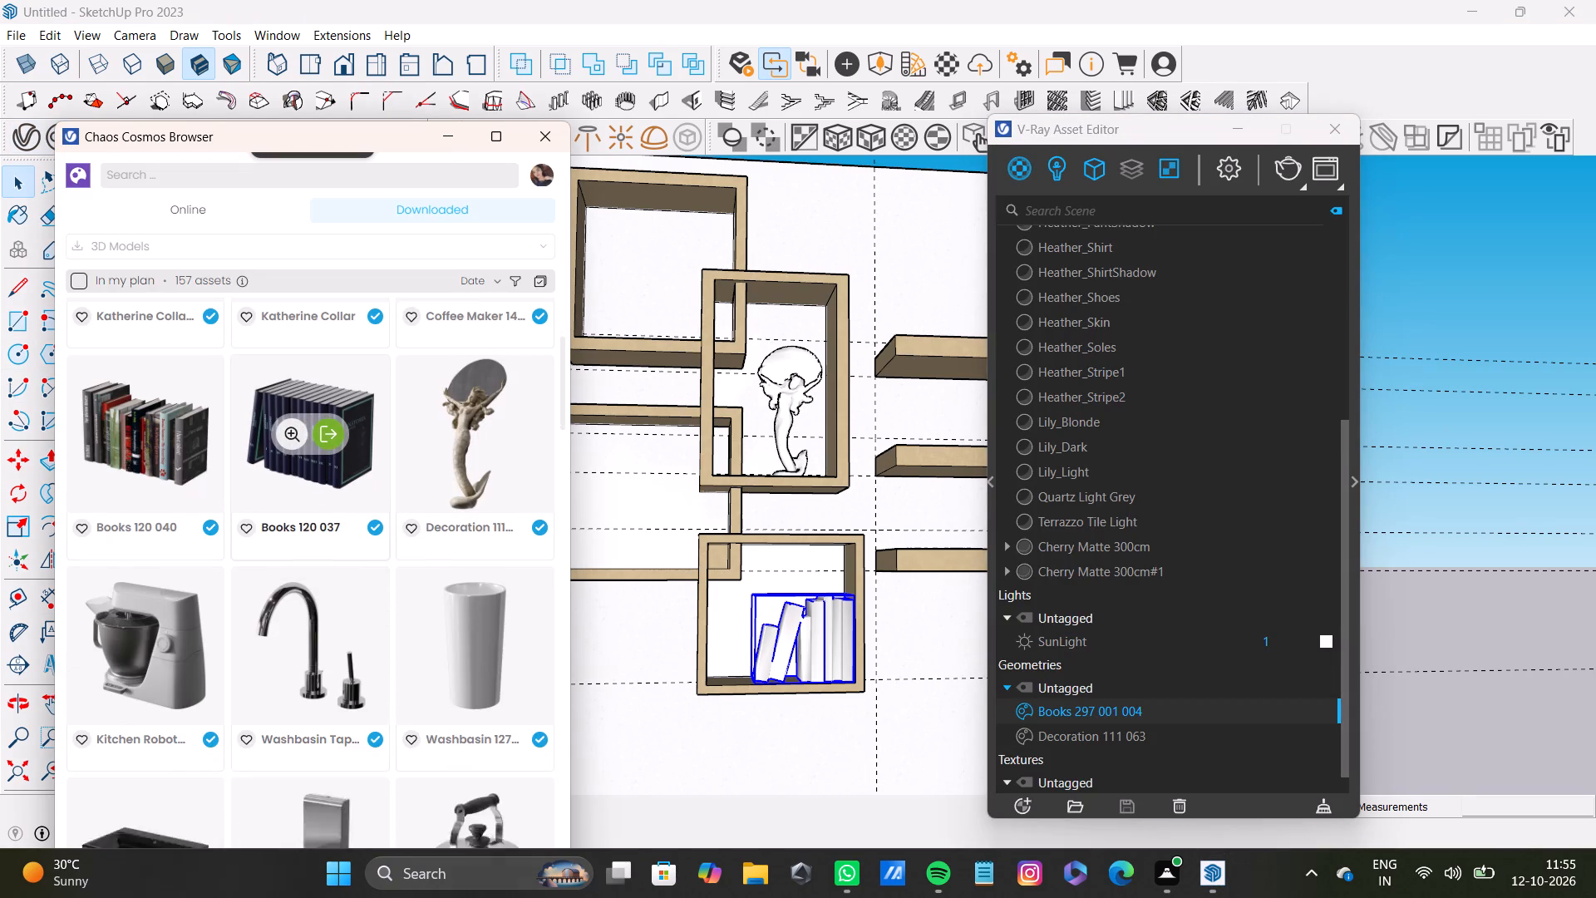
pyautogui.scroll(-9, 383, 570)
pyautogui.scroll(20, 383, 590)
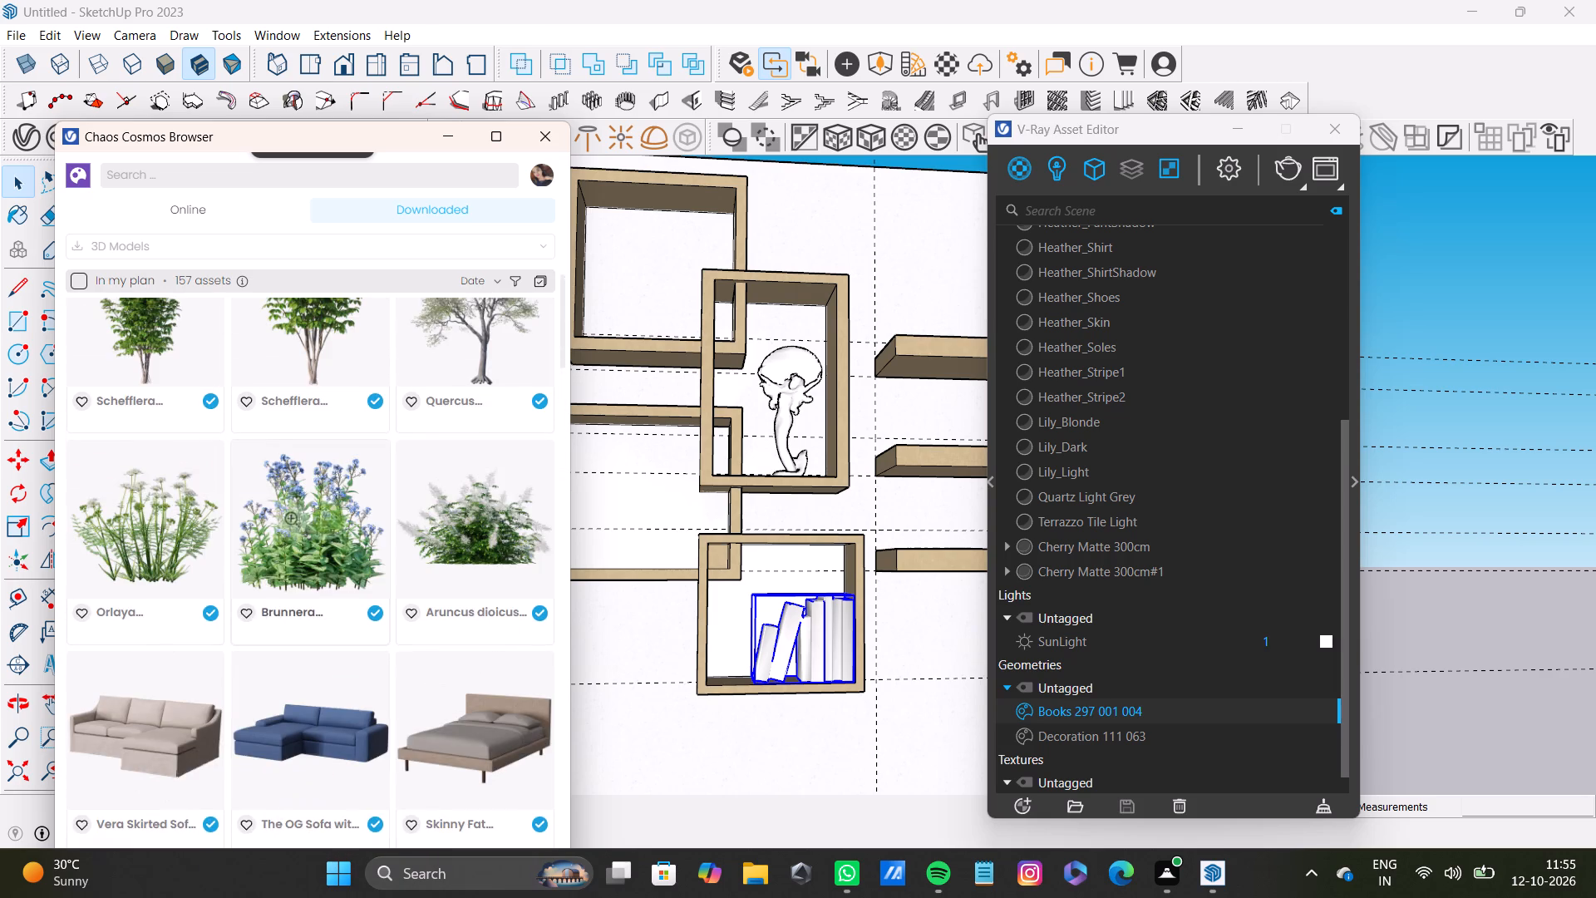
pyautogui.scroll(16, 387, 589)
pyautogui.scroll(2, 278, 541)
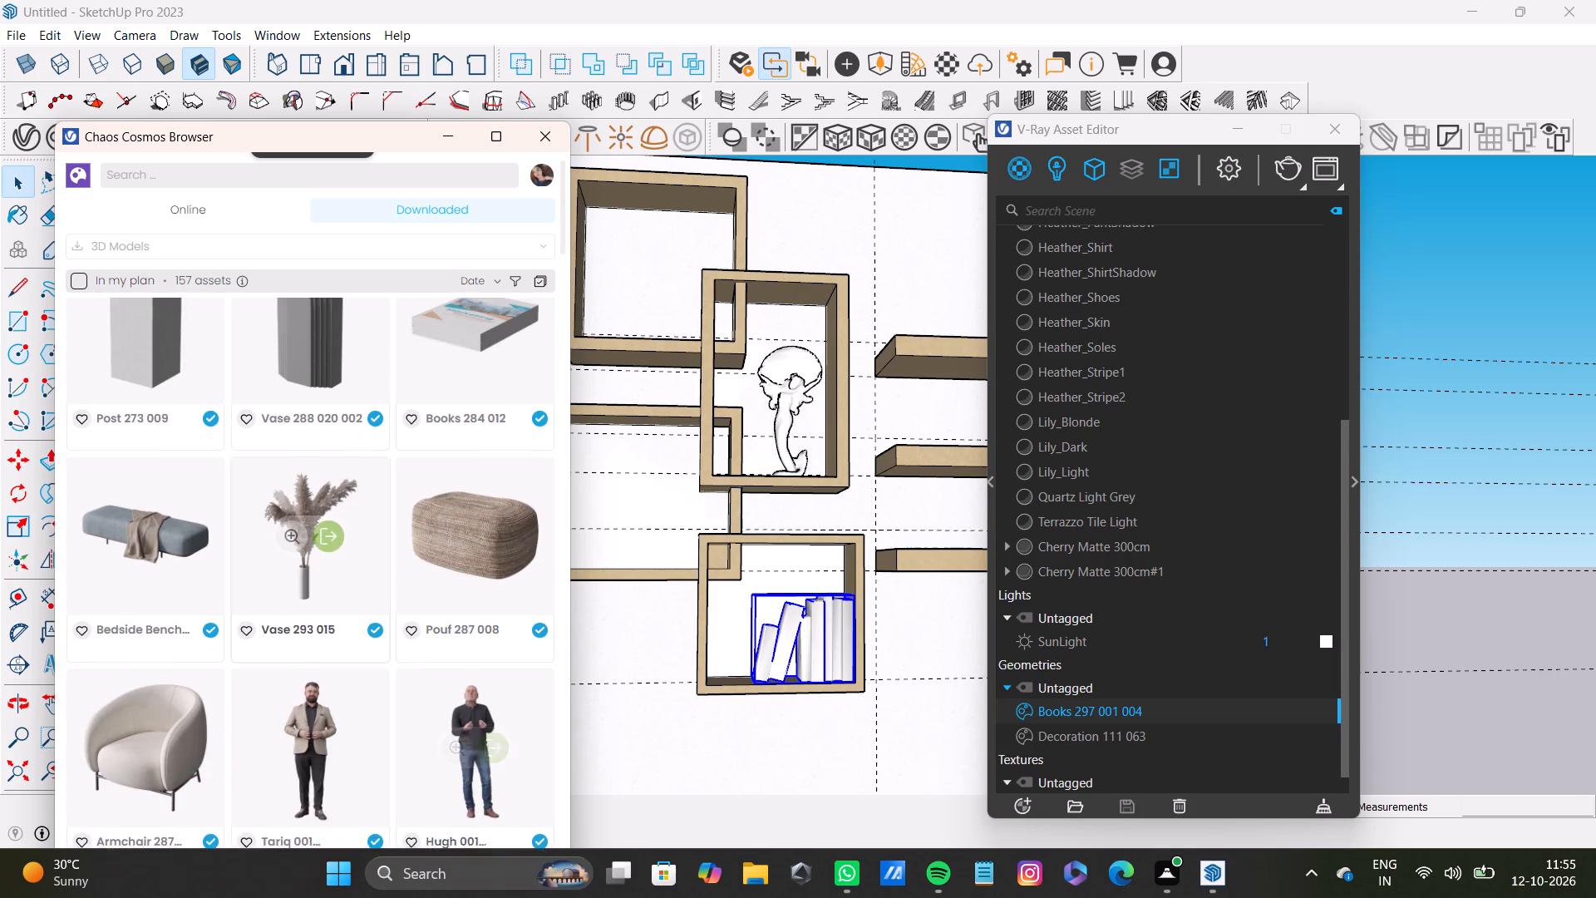
pyautogui.scroll(4, 278, 540)
pyautogui.scroll(2, 359, 481)
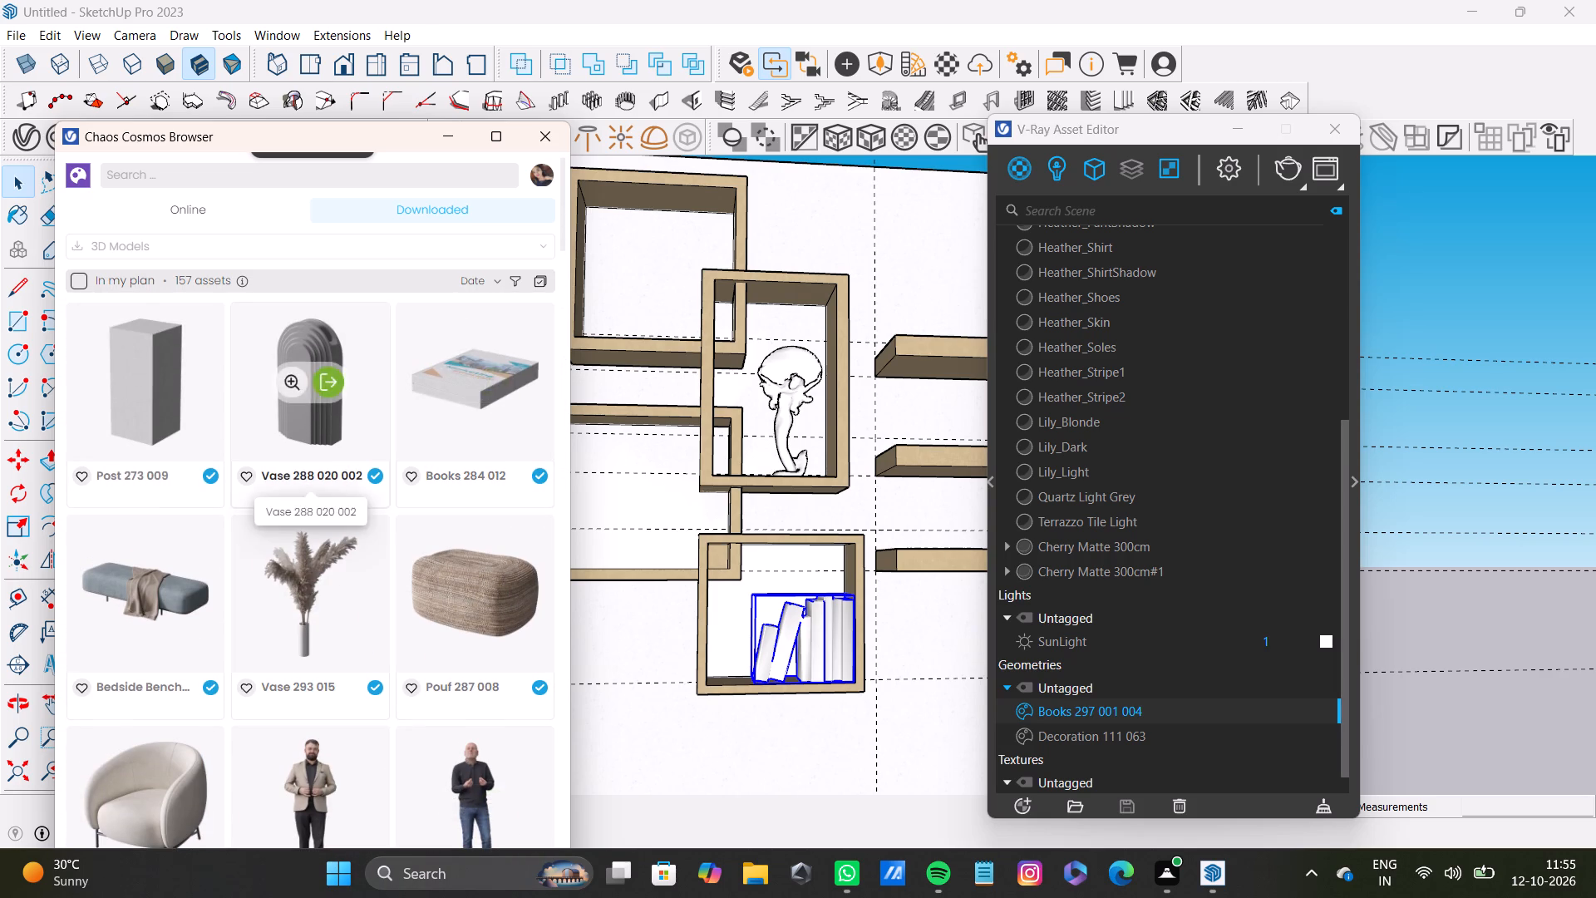
pyautogui.scroll(5, 362, 478)
pyautogui.click(492, 383)
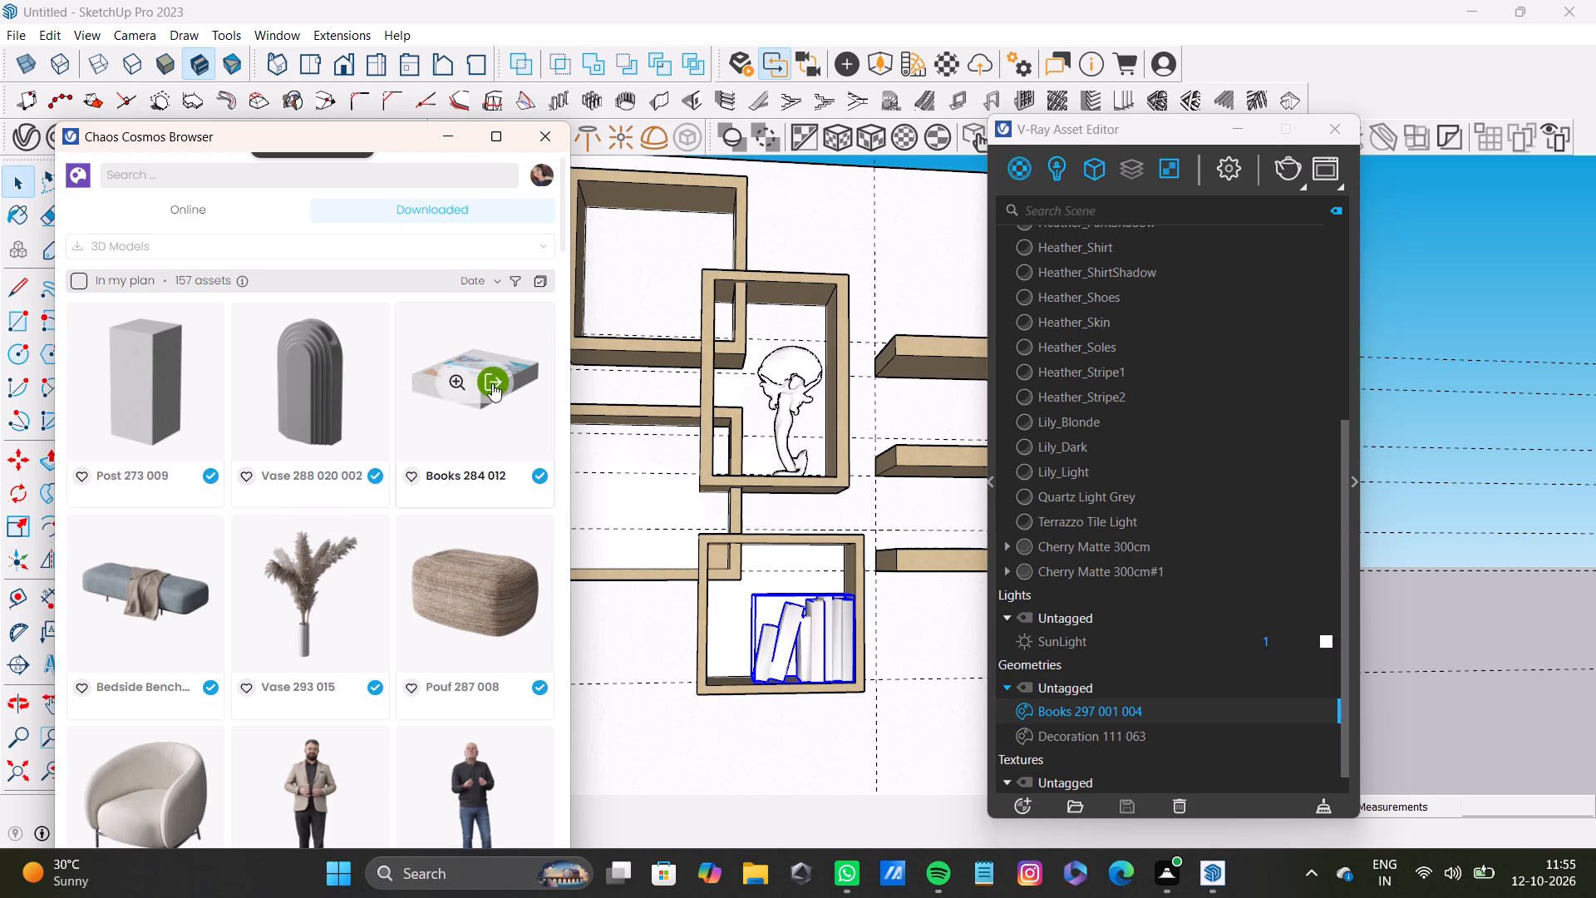
pyautogui.scroll(4, 618, 565)
pyautogui.moveTo(681, 555); pyautogui.dragTo(707, 792, button='middle')
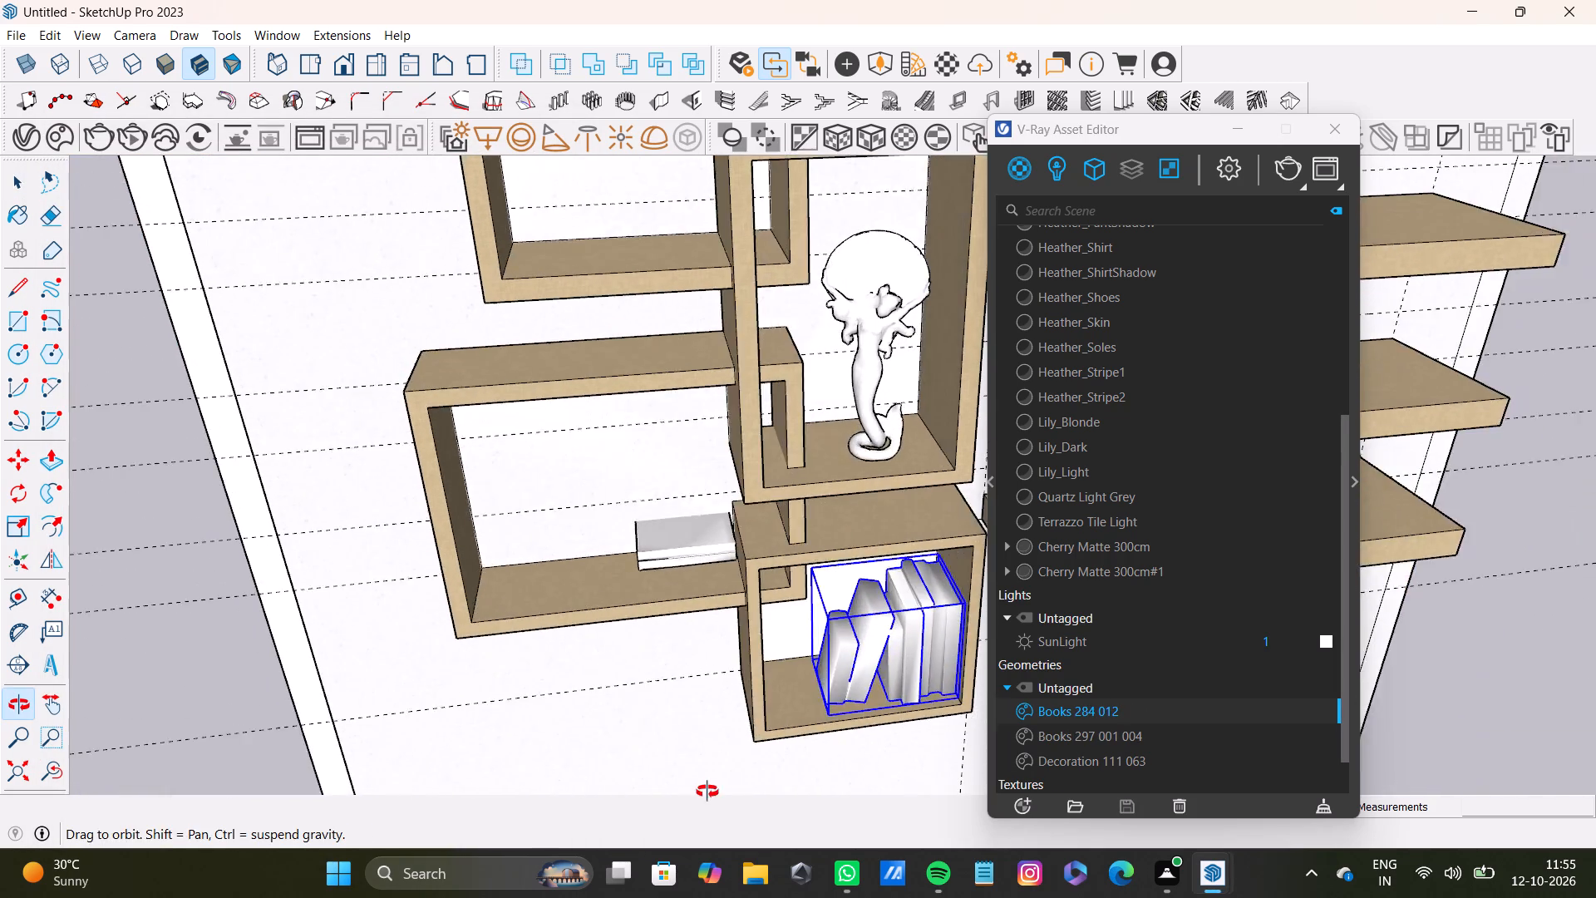
pyautogui.moveTo(707, 792); pyautogui.dragTo(640, 862, button='middle')
pyautogui.moveTo(592, 572); pyautogui.dragTo(710, 506, button='middle')
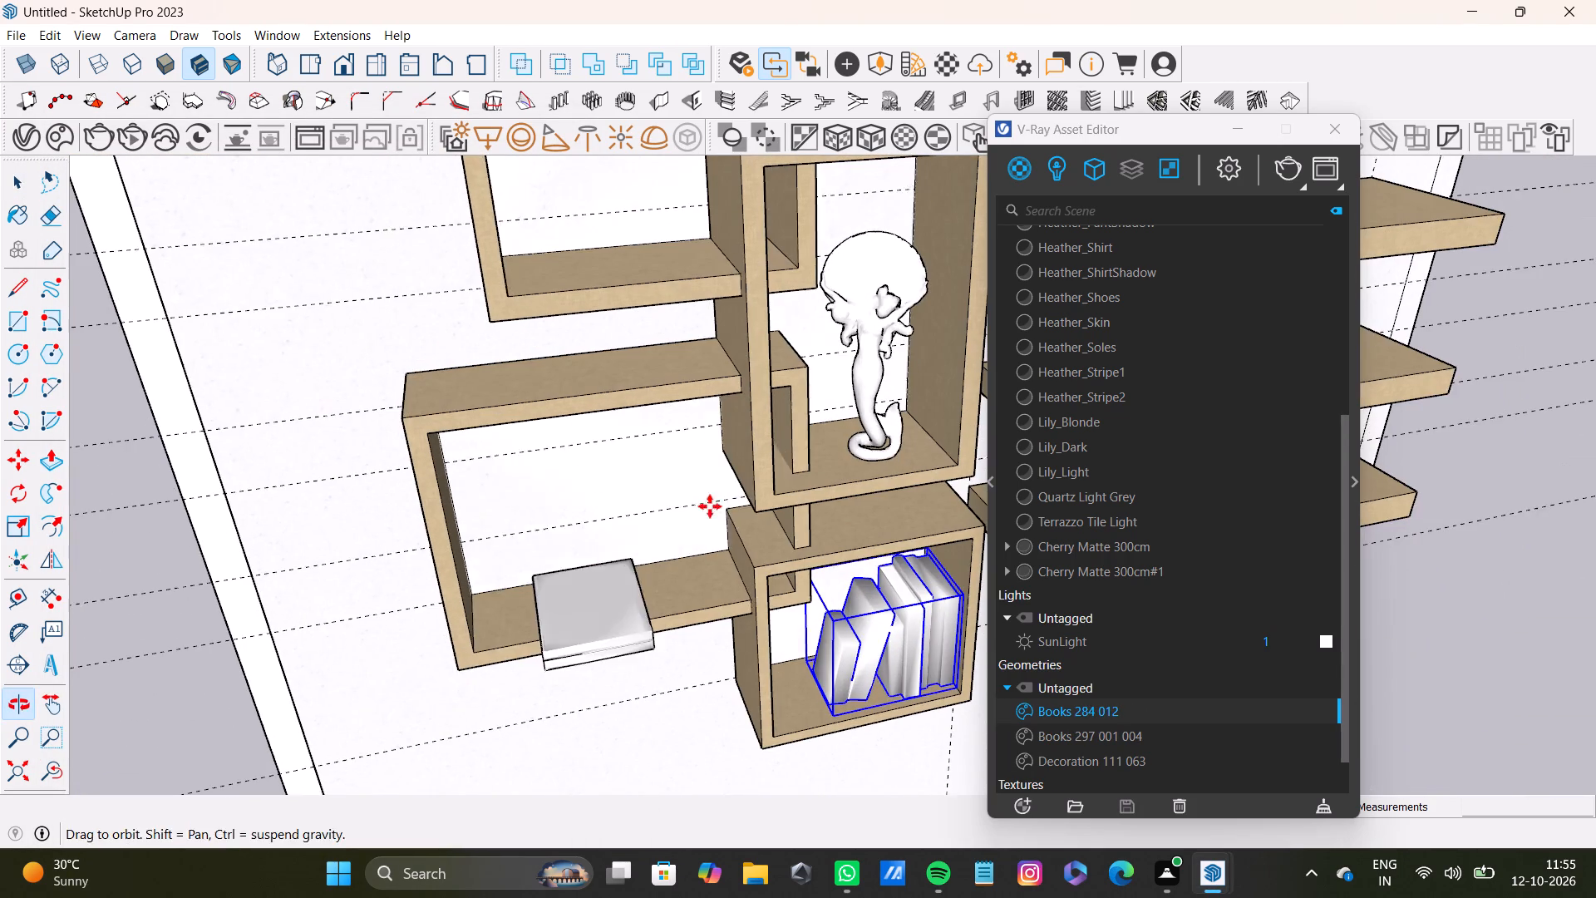
pyautogui.moveTo(710, 506); pyautogui.dragTo(711, 506, button='middle')
pyautogui.moveTo(663, 599); pyautogui.dragTo(823, 563, button='middle')
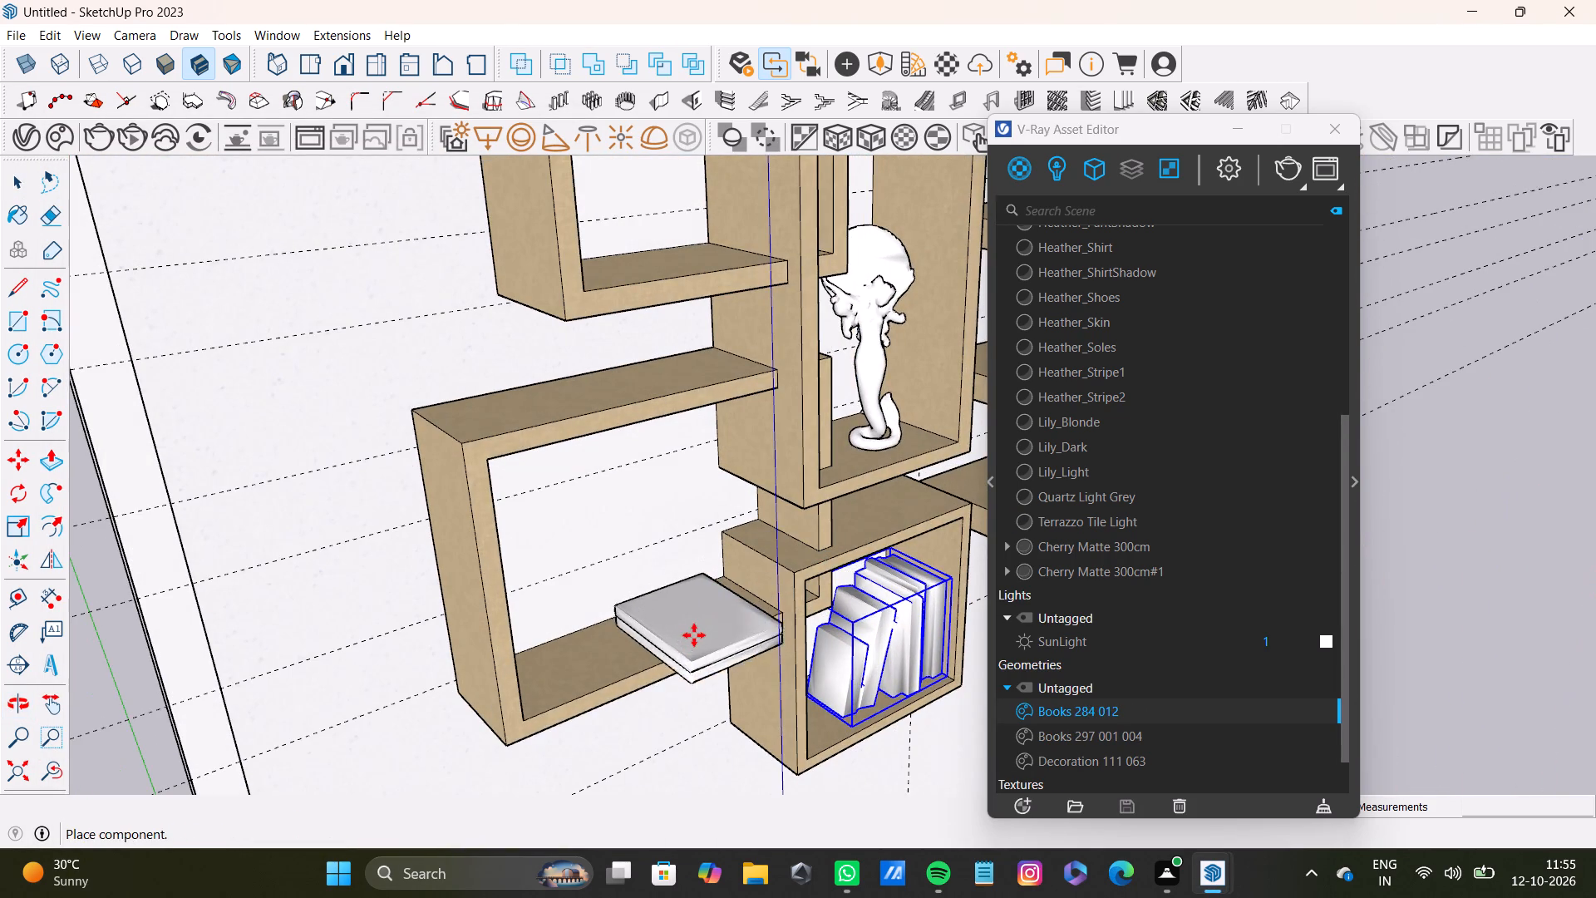
pyautogui.click(667, 648)
pyautogui.press('space')
# Scale the newly placed Books 284 012 down uniformly to suit the wide box frame.
pyautogui.moveTo(657, 682); pyautogui.dragTo(424, 577, button='middle')
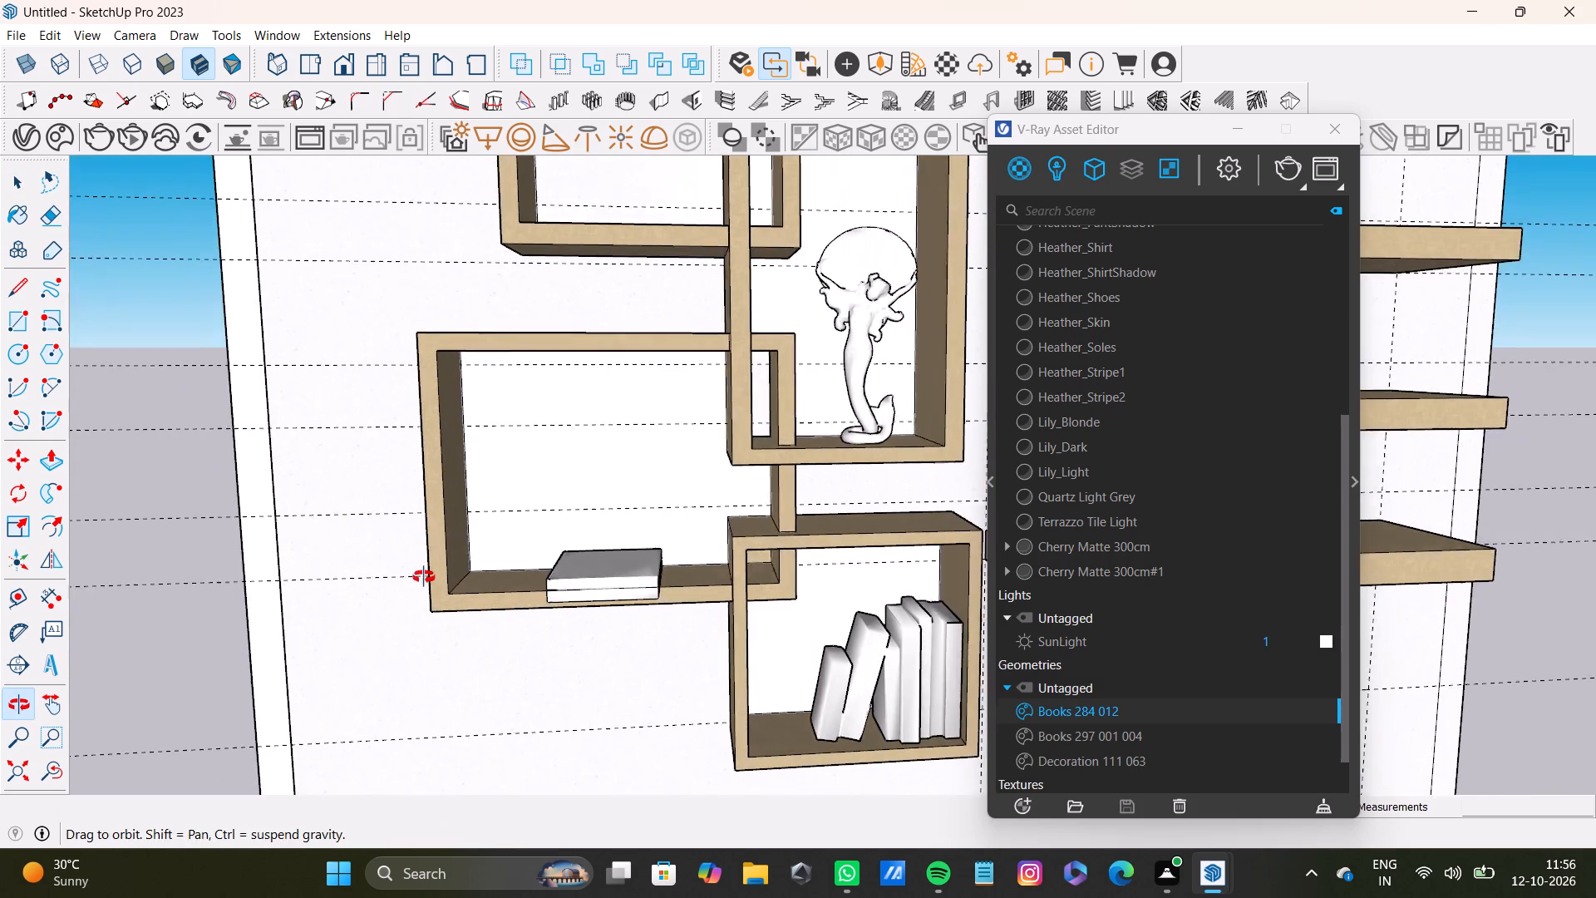
pyautogui.moveTo(424, 577); pyautogui.dragTo(417, 580, button='middle')
pyautogui.scroll(6, 680, 533)
pyautogui.moveTo(678, 537); pyautogui.dragTo(502, 639, button='middle')
pyautogui.click(567, 587)
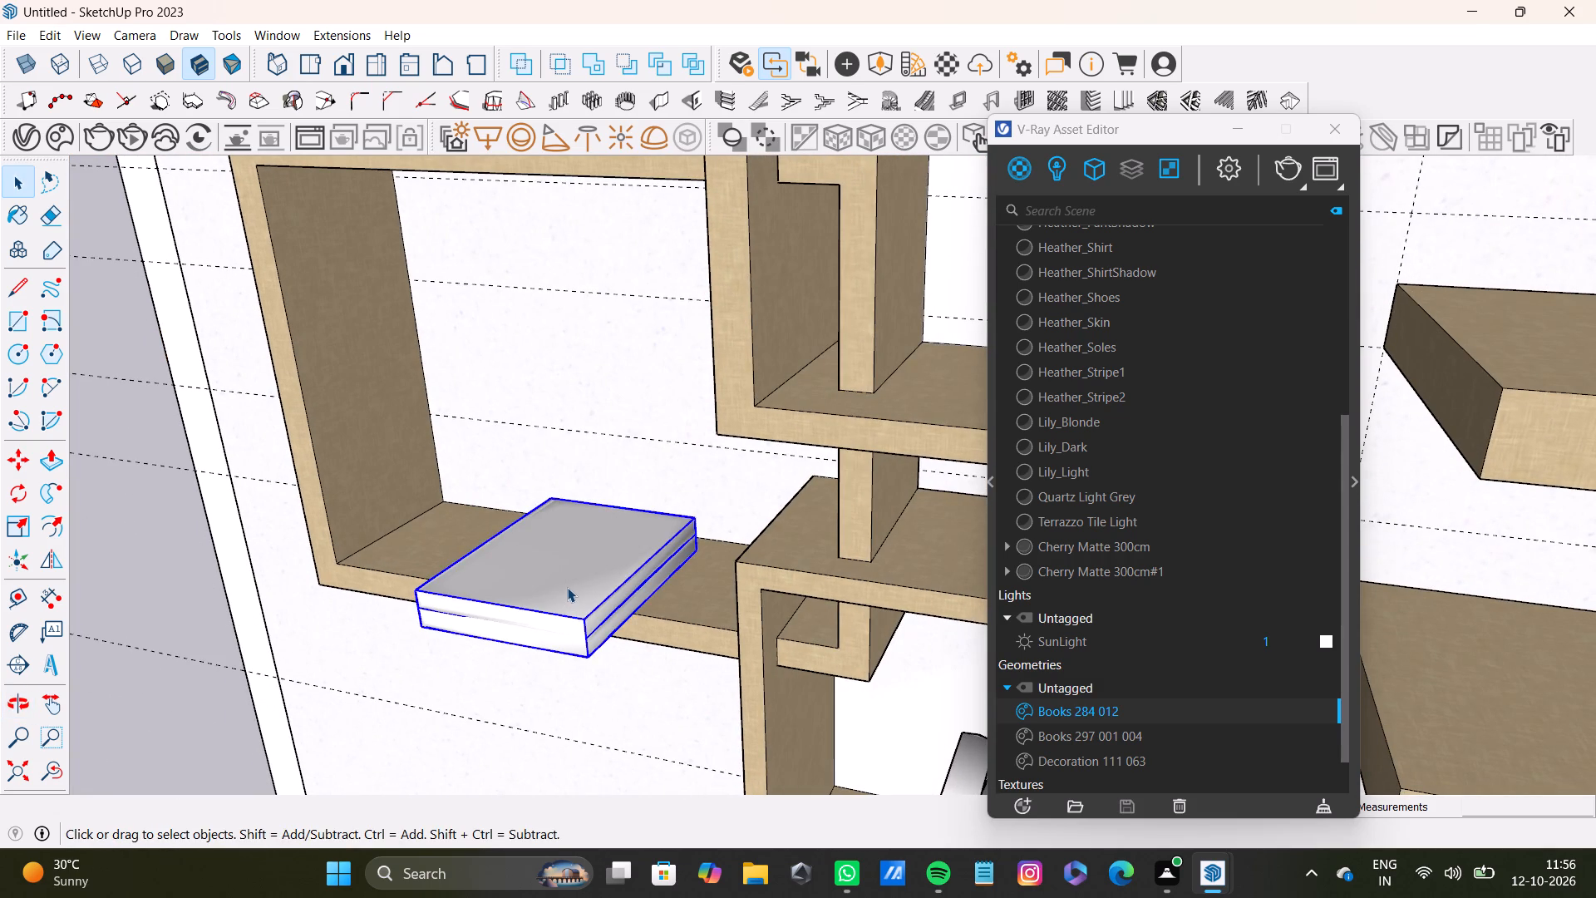
pyautogui.press('s')
pyautogui.moveTo(556, 496); pyautogui.dragTo(559, 503)
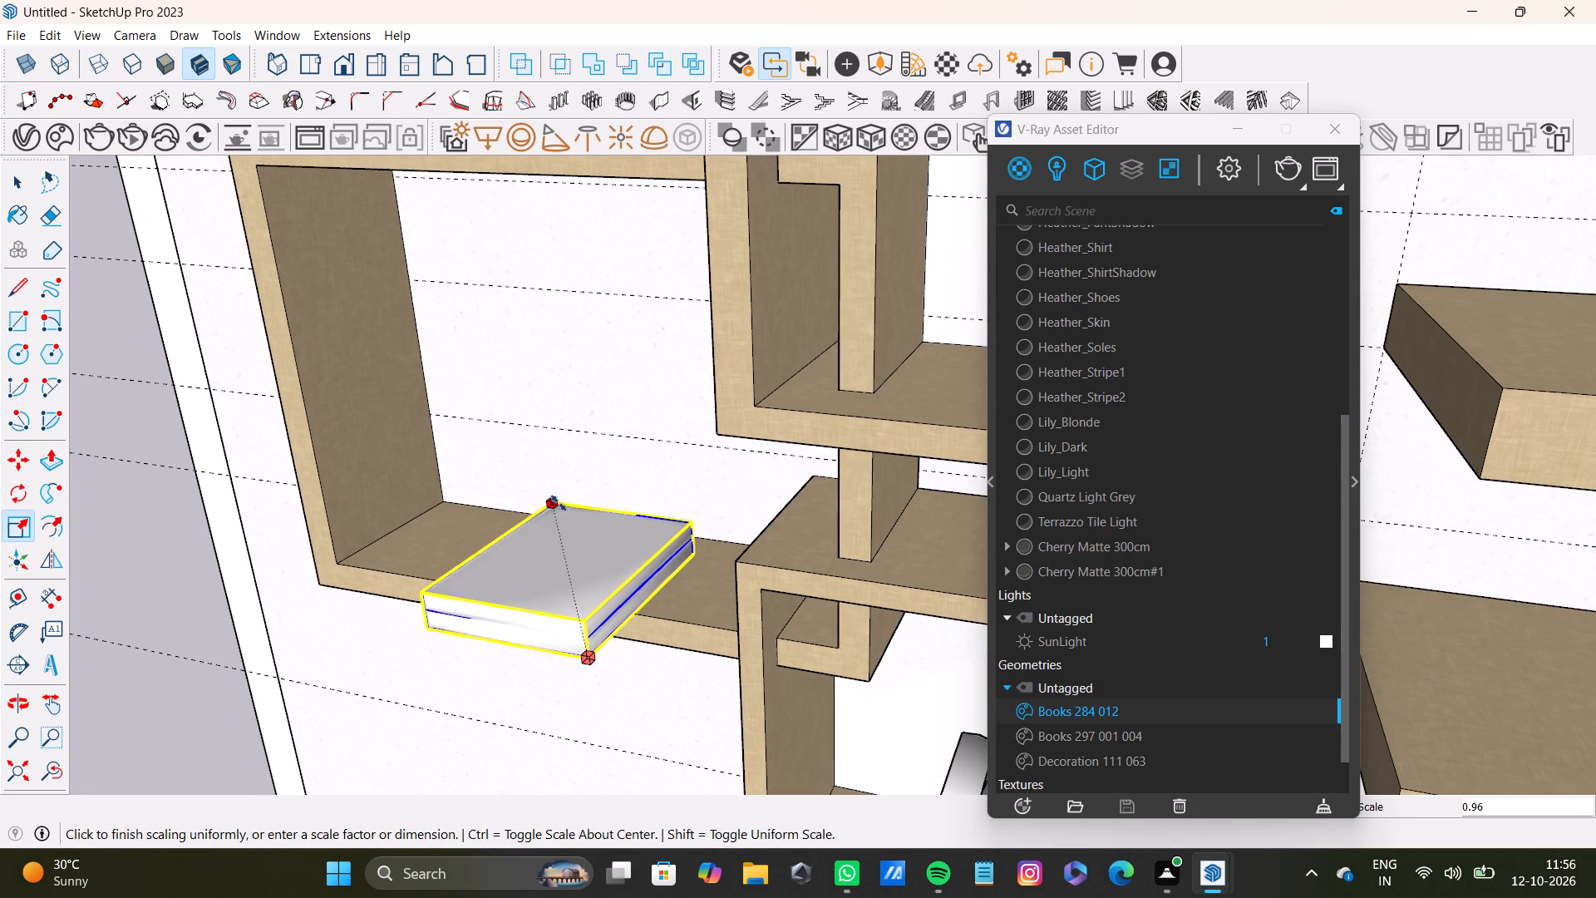
pyautogui.moveTo(559, 503); pyautogui.dragTo(567, 529)
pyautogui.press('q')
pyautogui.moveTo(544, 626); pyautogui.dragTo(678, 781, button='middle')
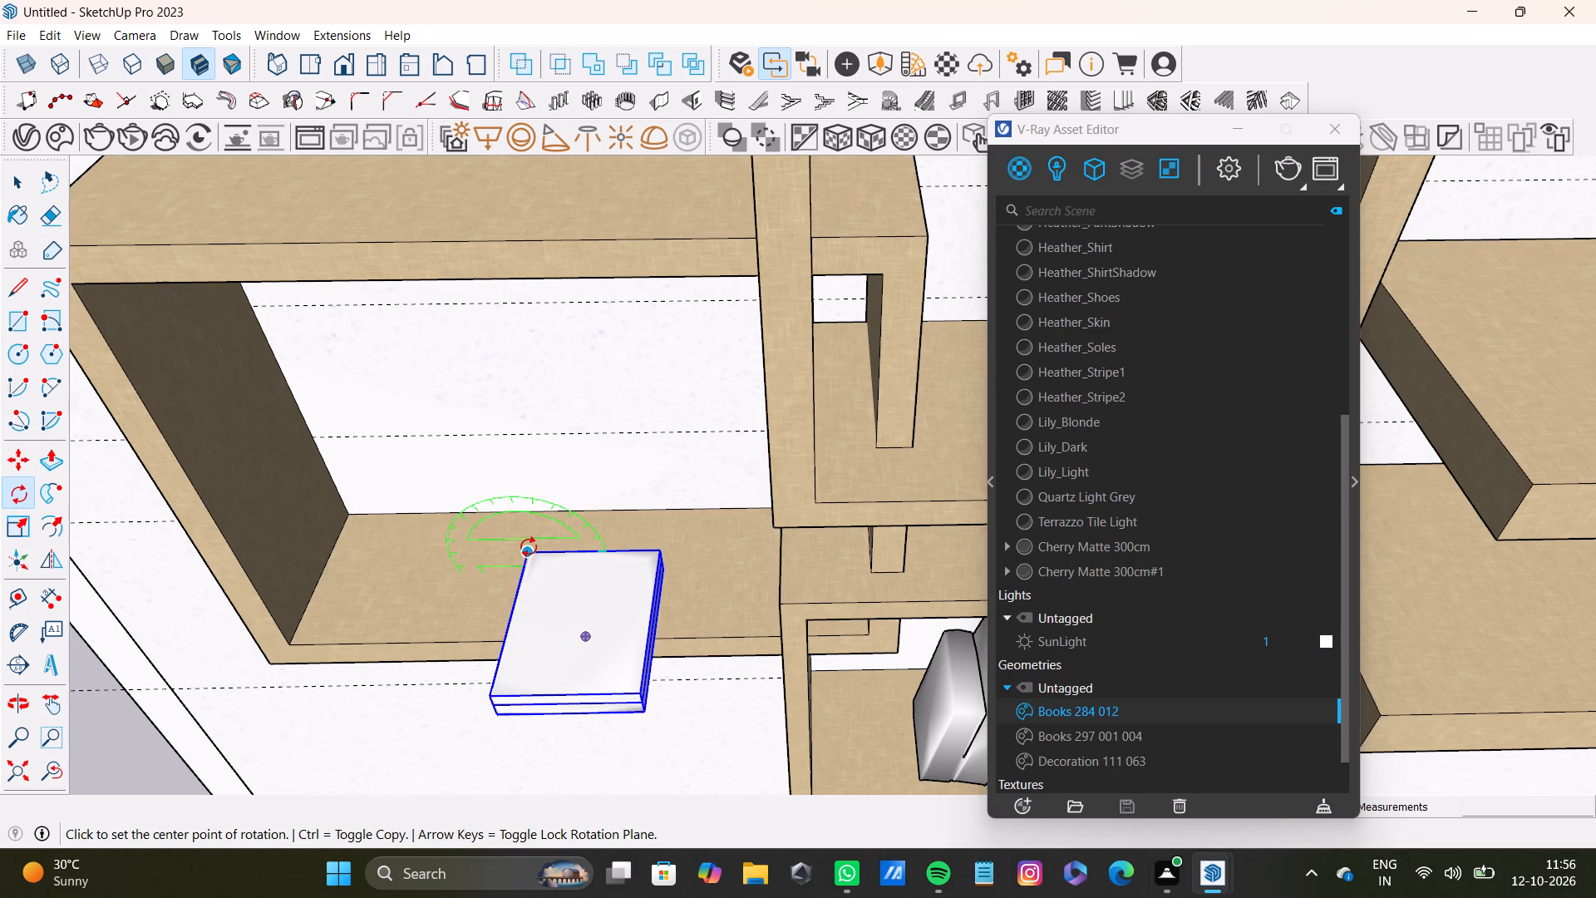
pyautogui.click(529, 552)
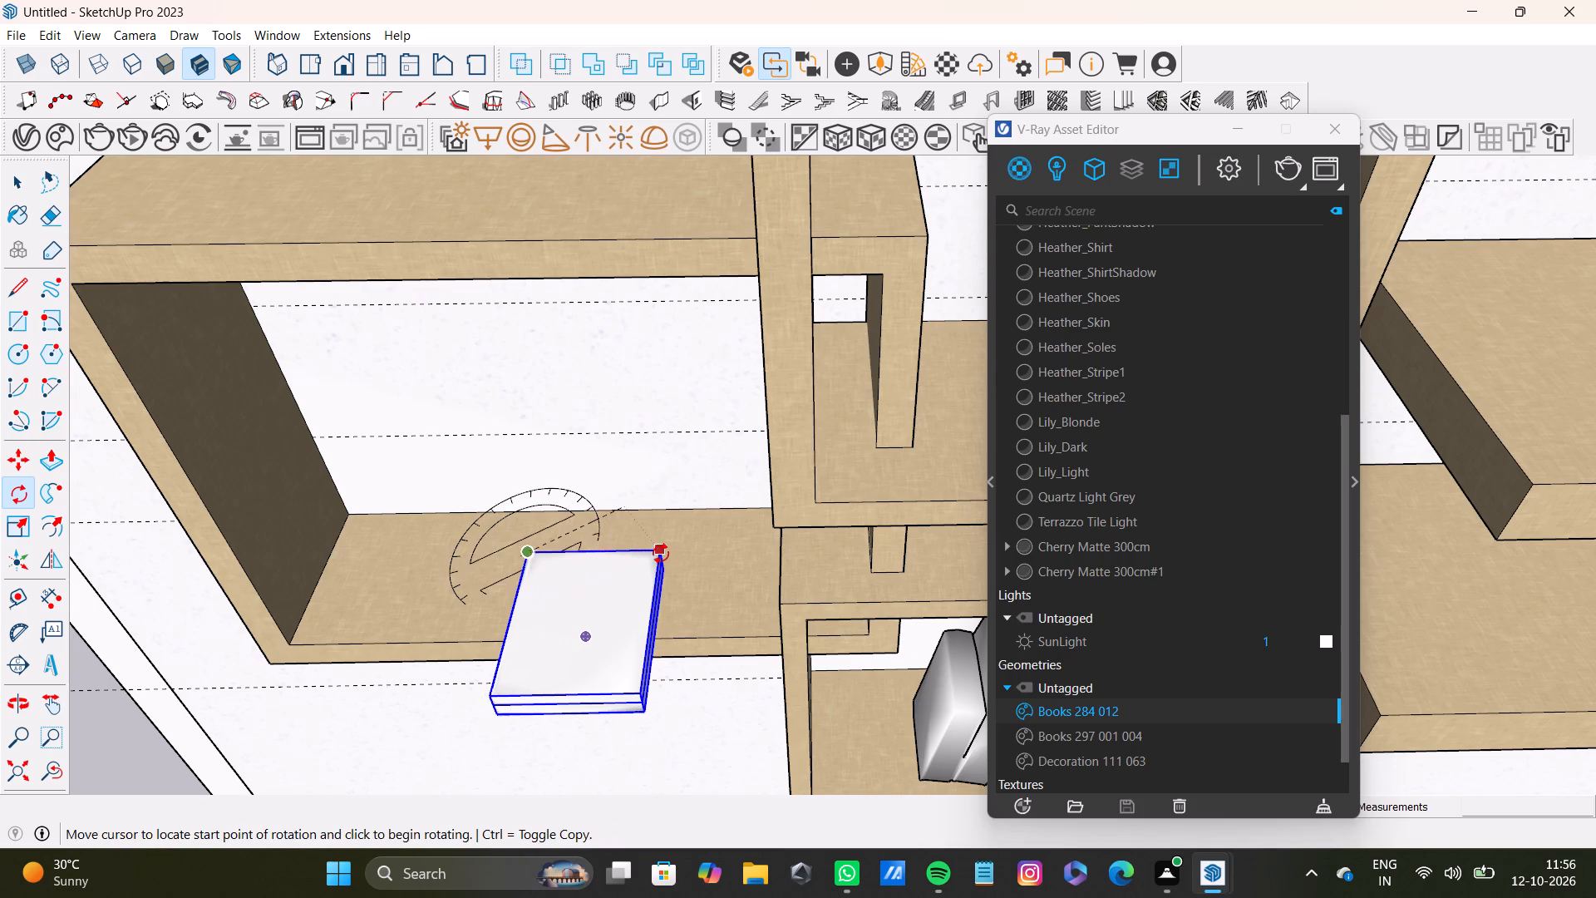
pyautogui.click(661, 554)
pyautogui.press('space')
# Rotate Books 284 012 by 90° about the vertical axis so its long side runs along the wide box frame.
pyautogui.write('q')
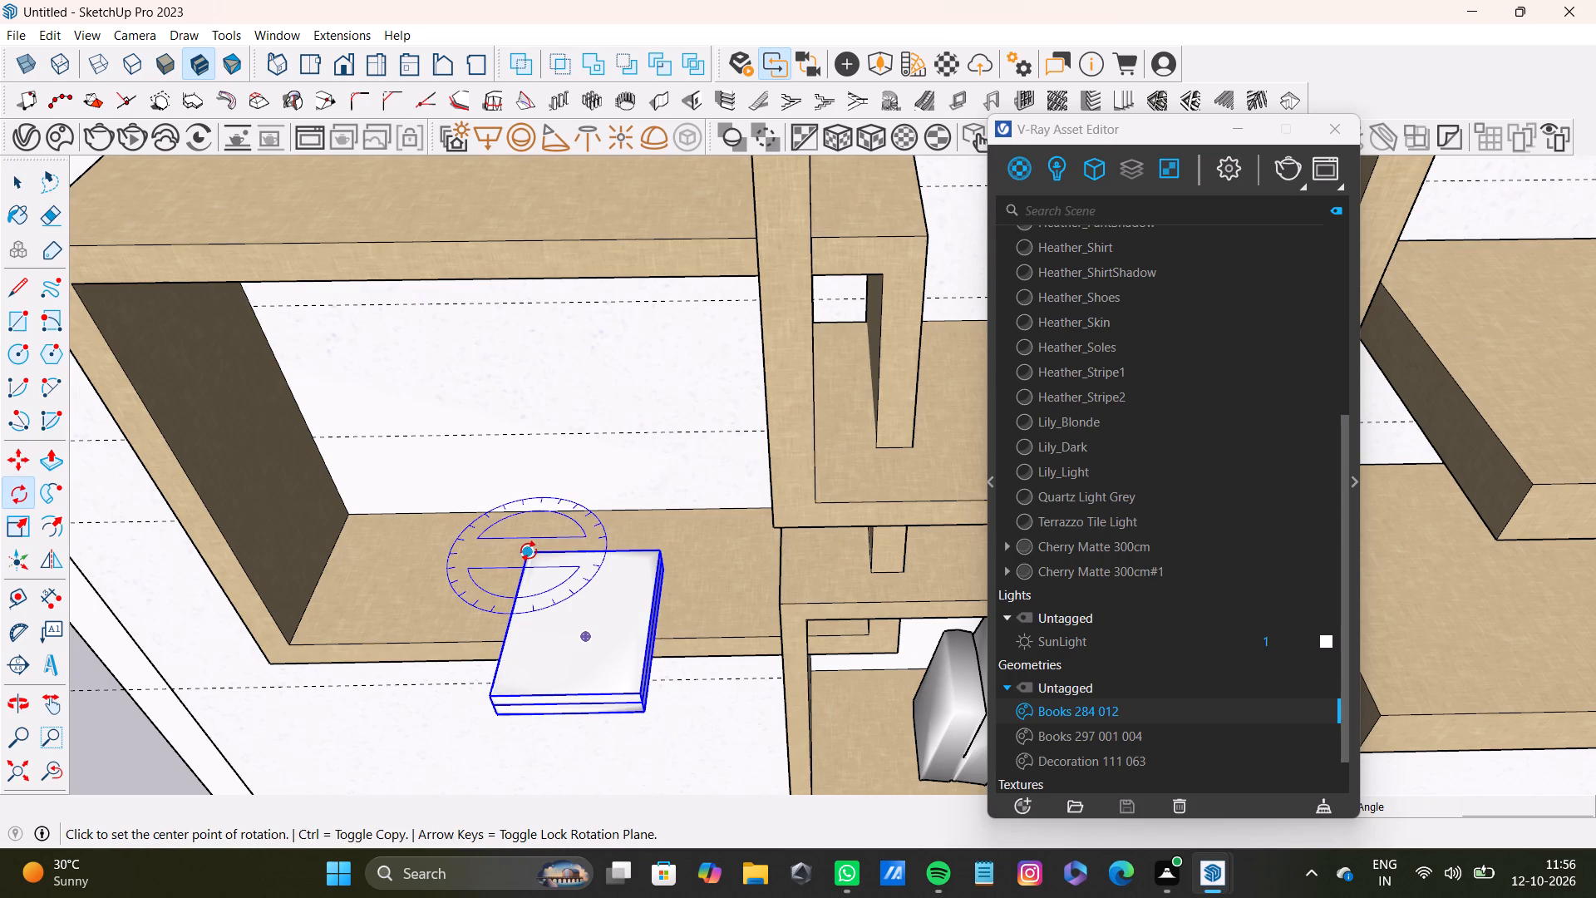
pyautogui.click(530, 551)
pyautogui.click(661, 549)
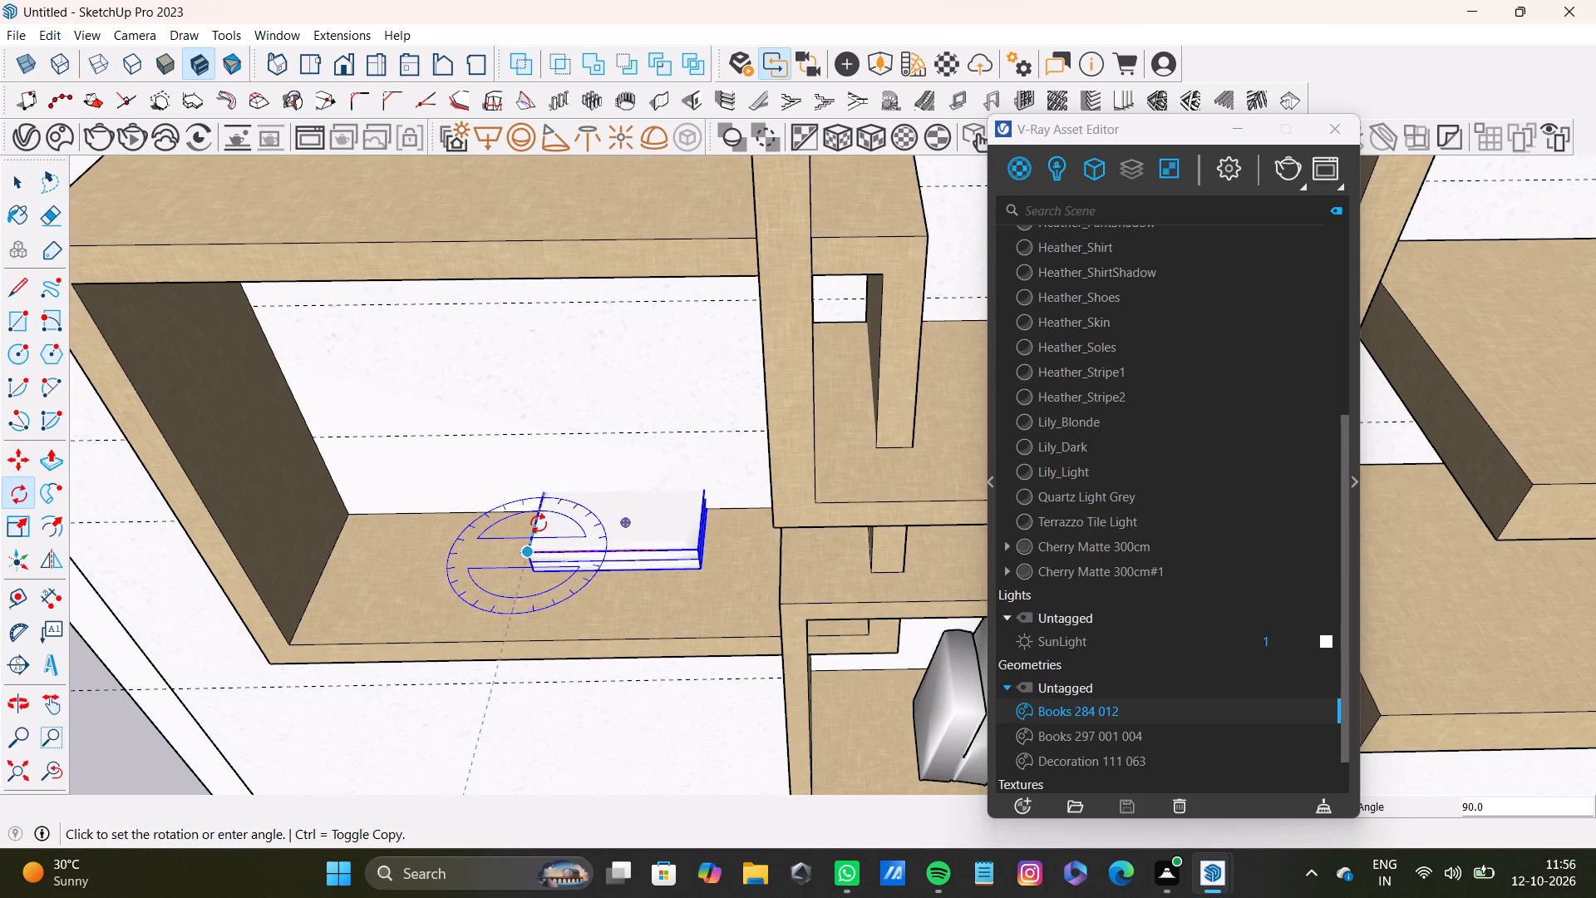
pyautogui.click(550, 508)
pyautogui.press('space')
# Move Books 284 012 toward the front edge and middle of the wide box frame's bottom board.
pyautogui.press('m')
pyautogui.click(661, 546)
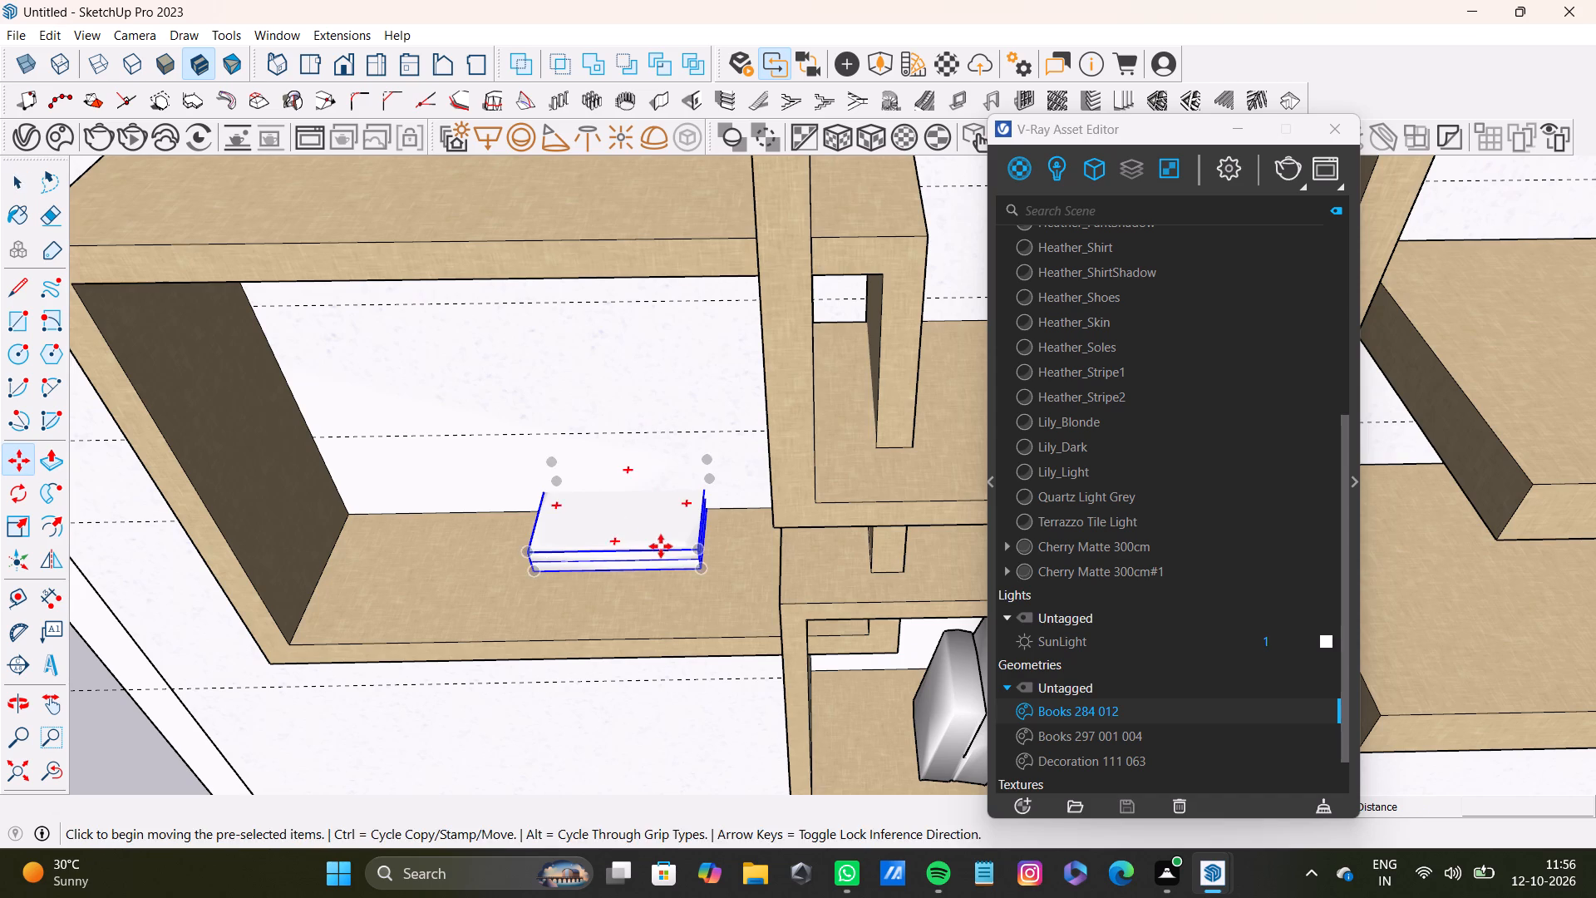
pyautogui.click(596, 607)
# Stretch Books 284 012 lengthwise along the green axis by a factor of about 1.24.
pyautogui.scroll(-2, 579, 659)
pyautogui.moveTo(579, 663); pyautogui.dragTo(680, 431, button='middle')
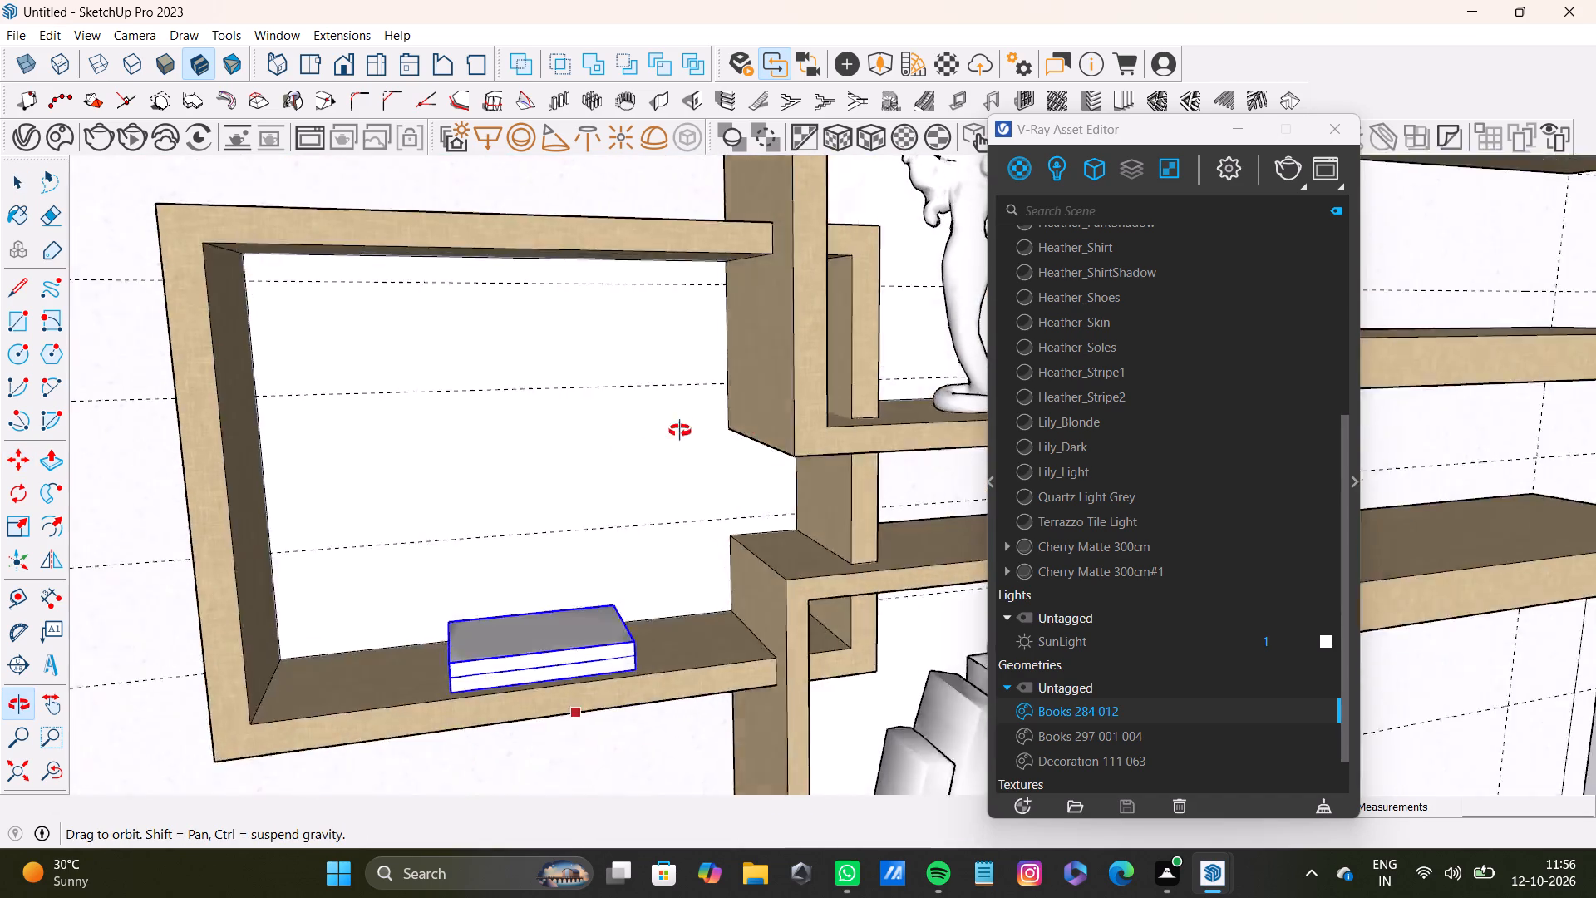
pyautogui.moveTo(680, 431); pyautogui.dragTo(590, 477, button='middle')
pyautogui.scroll(5, 592, 554)
pyautogui.moveTo(620, 582); pyautogui.dragTo(684, 483, button='middle')
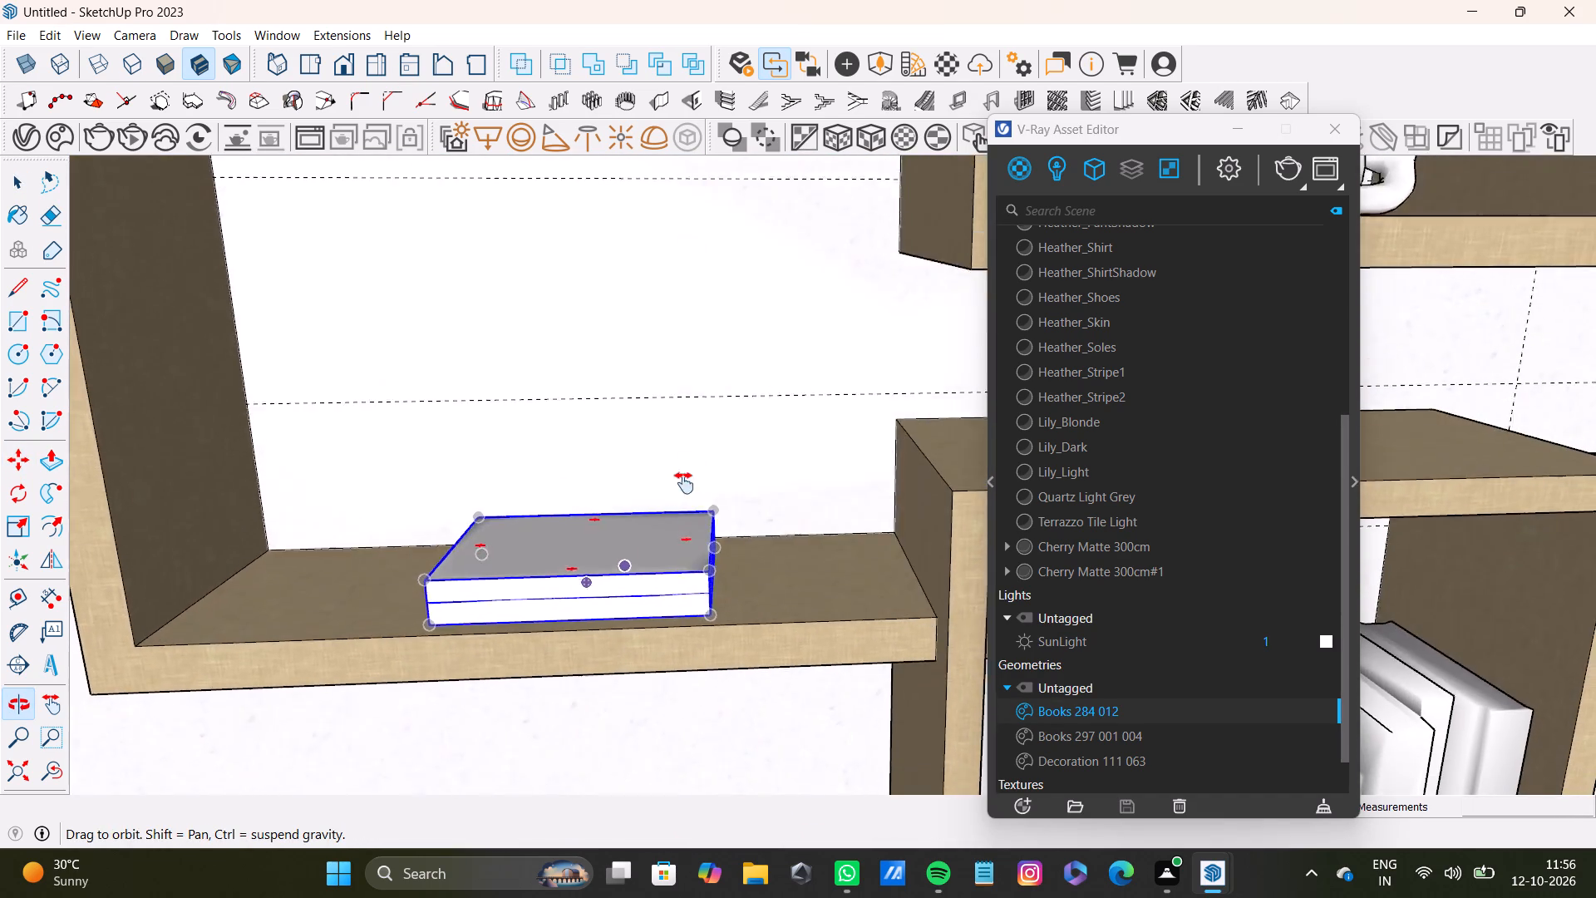
pyautogui.moveTo(684, 483); pyautogui.dragTo(764, 466, button='middle')
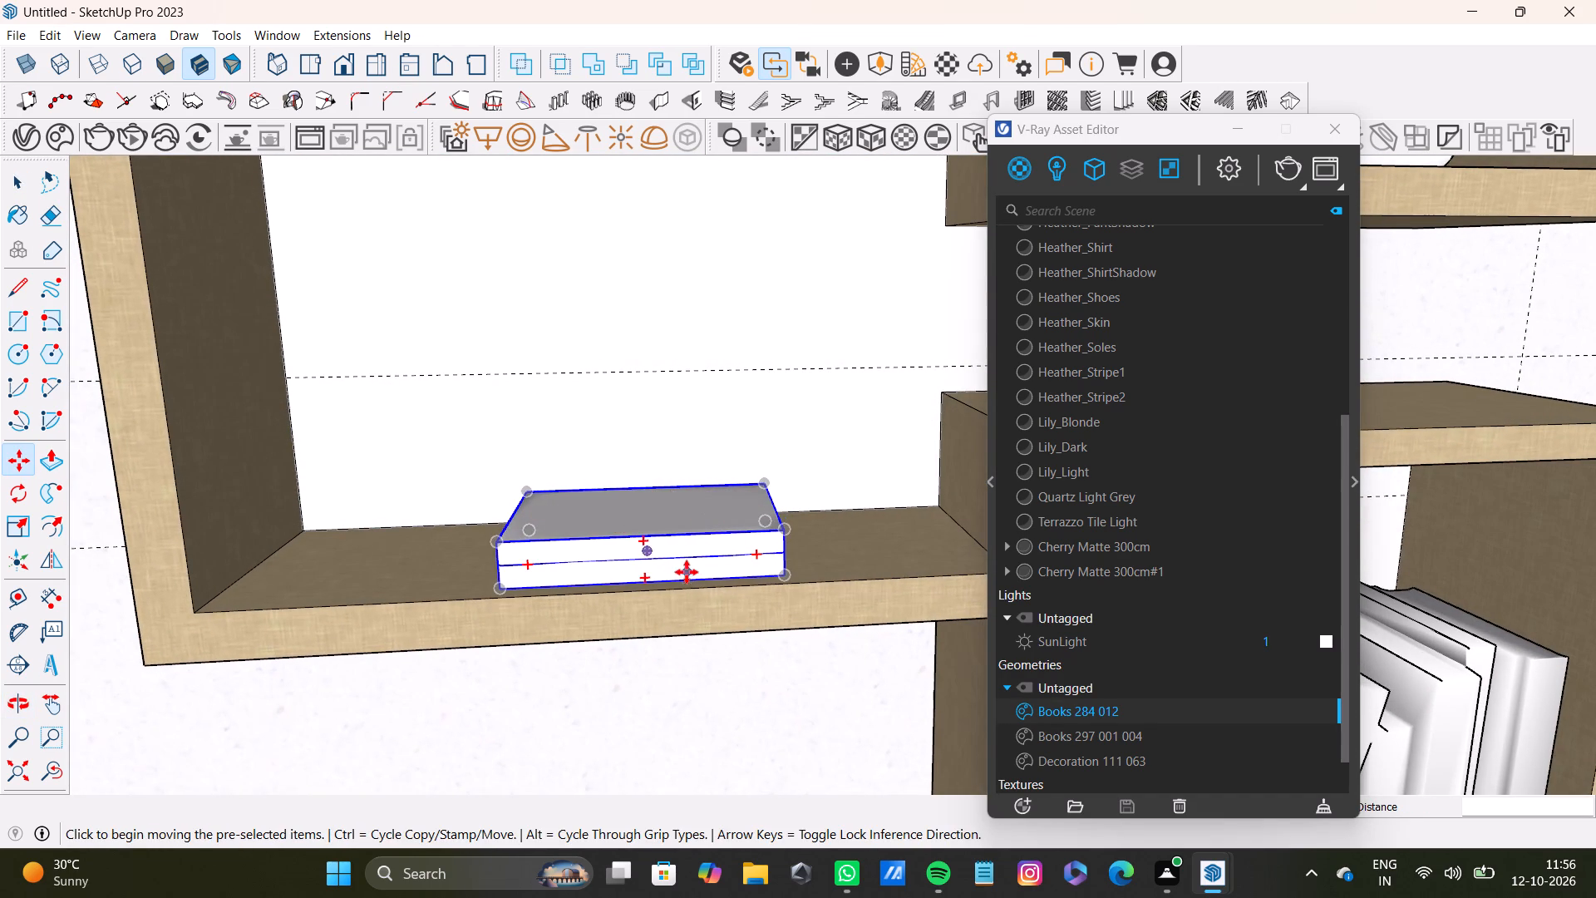
pyautogui.press('s')
pyautogui.scroll(1, 595, 575)
pyautogui.moveTo(595, 575); pyautogui.dragTo(766, 571, button='middle')
pyautogui.moveTo(543, 567); pyautogui.dragTo(464, 595)
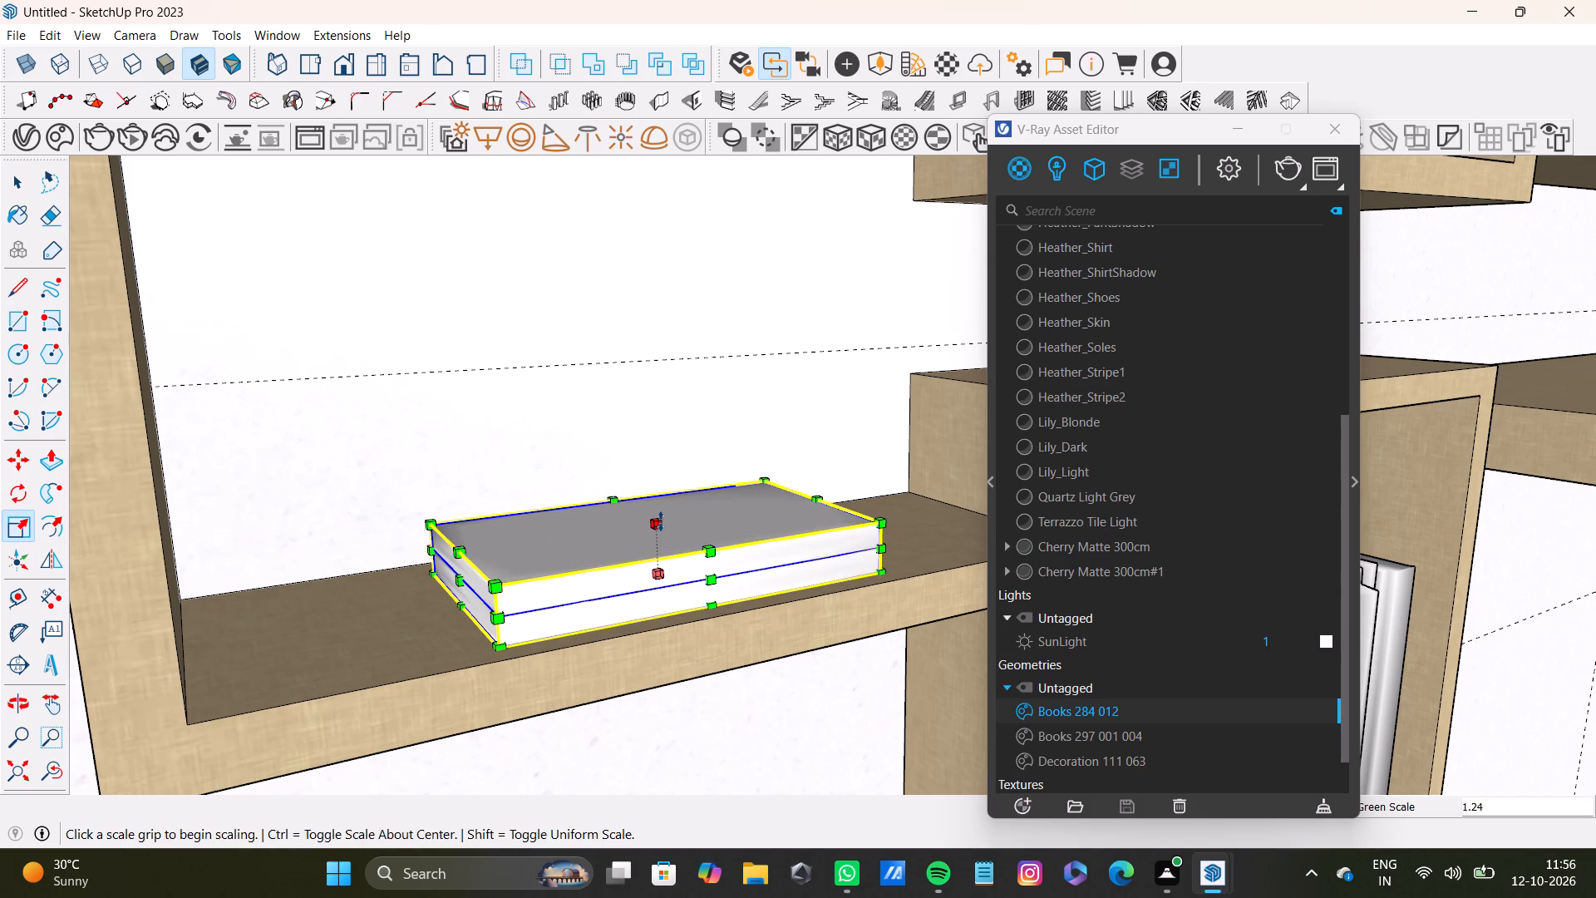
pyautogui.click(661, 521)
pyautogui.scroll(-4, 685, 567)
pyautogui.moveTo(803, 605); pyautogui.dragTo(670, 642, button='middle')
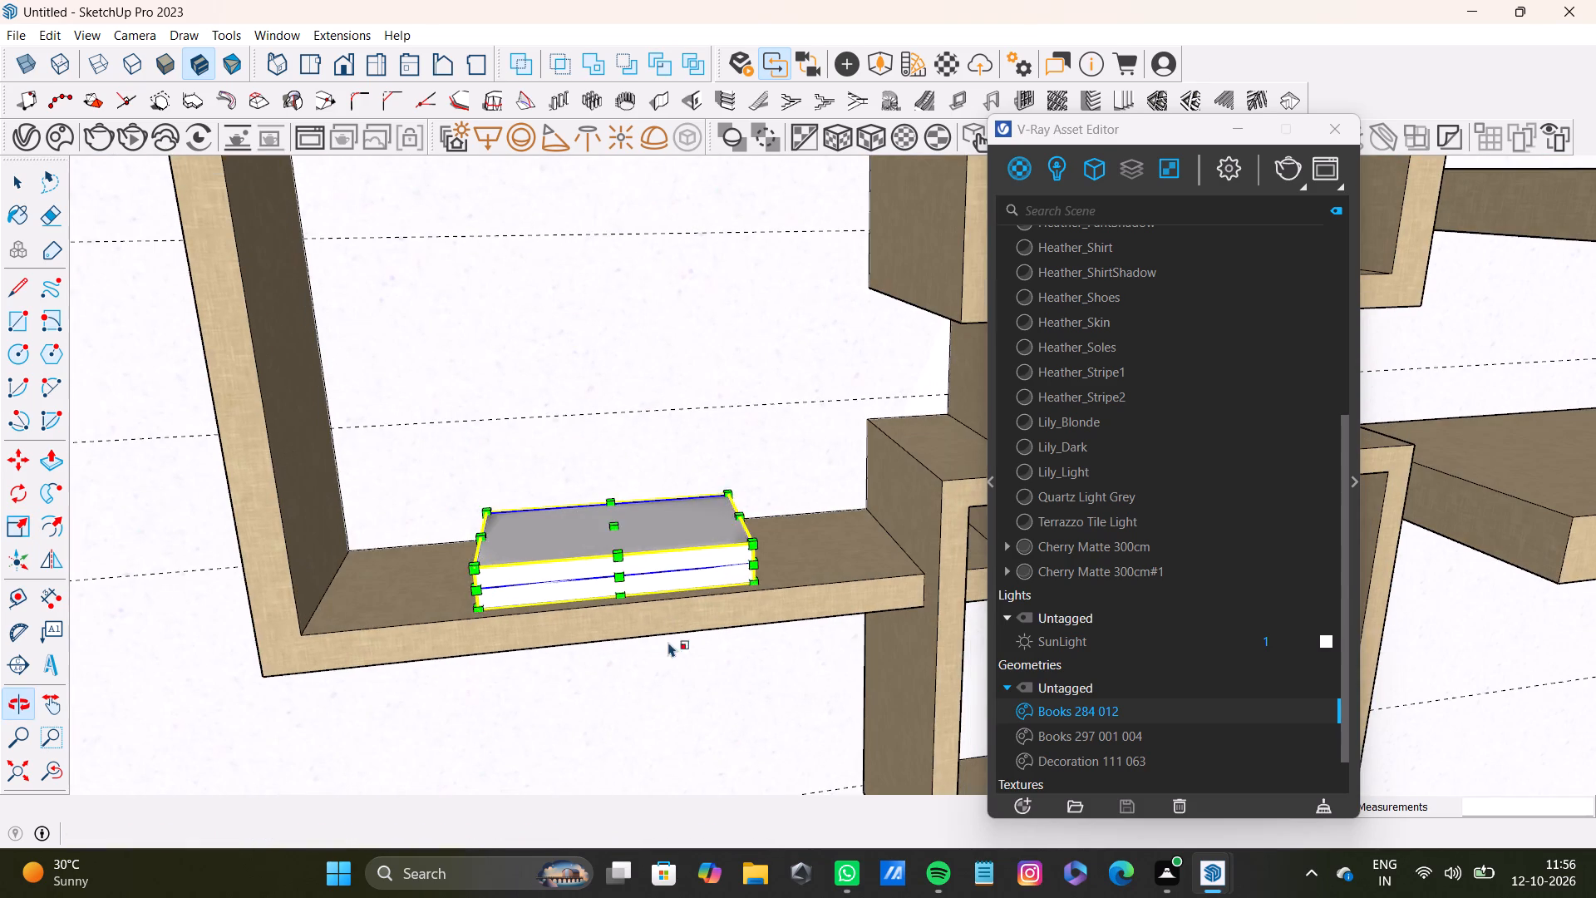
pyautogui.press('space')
# Copy Books 284 012 straight up so the duplicate rests directly on top of the original.
pyautogui.click(658, 551)
pyautogui.moveTo(796, 575); pyautogui.dragTo(671, 616, button='middle')
pyautogui.press('m')
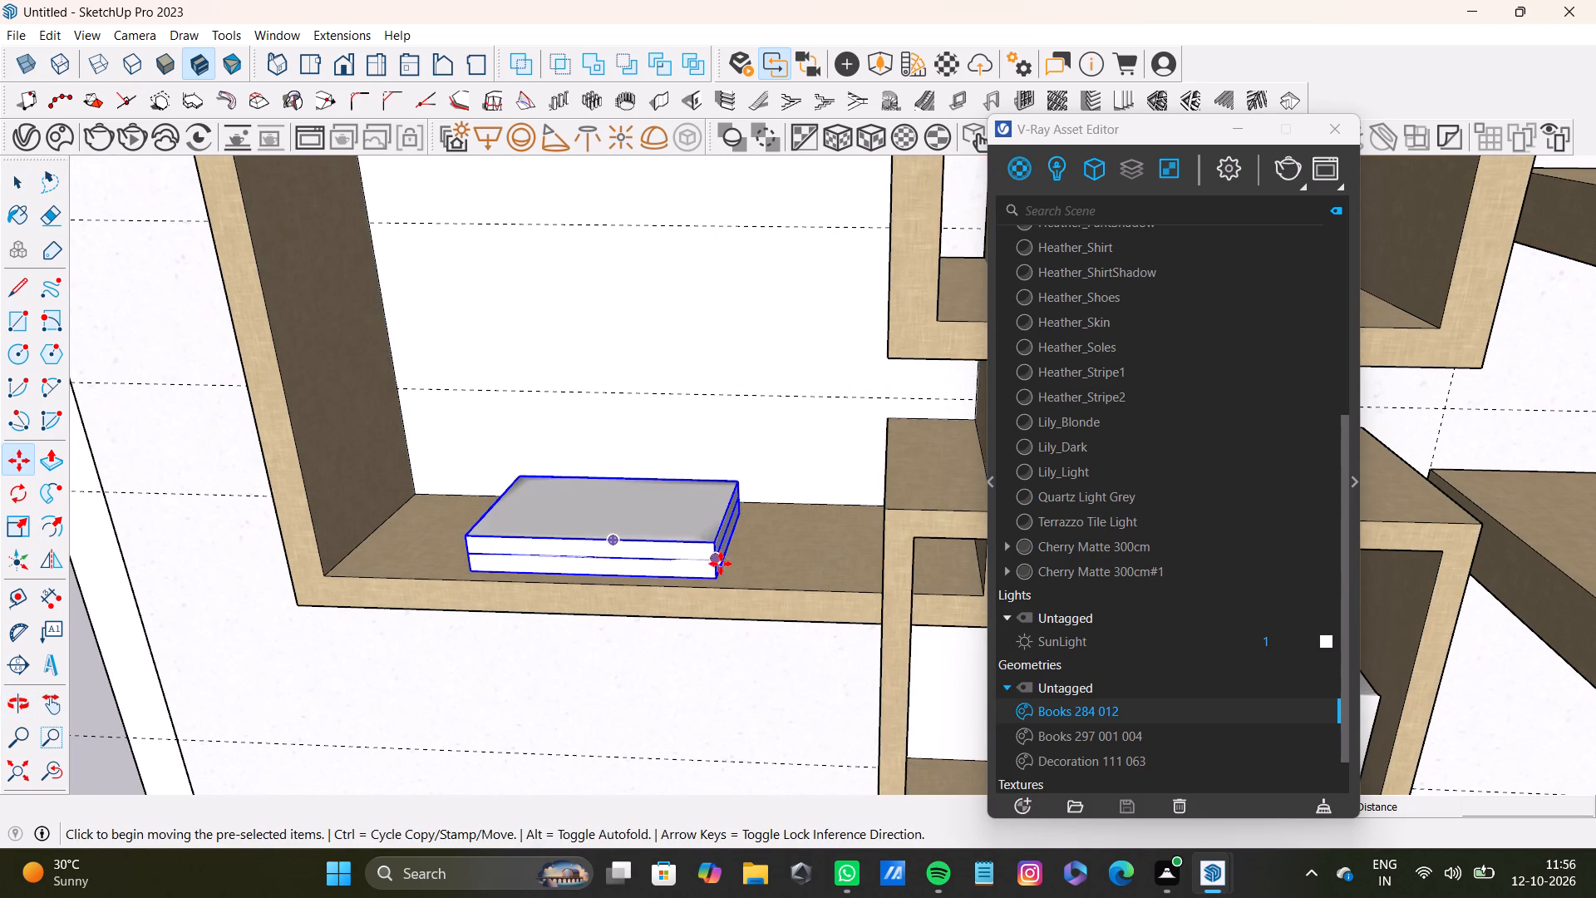
pyautogui.press('m')
pyautogui.click(713, 584)
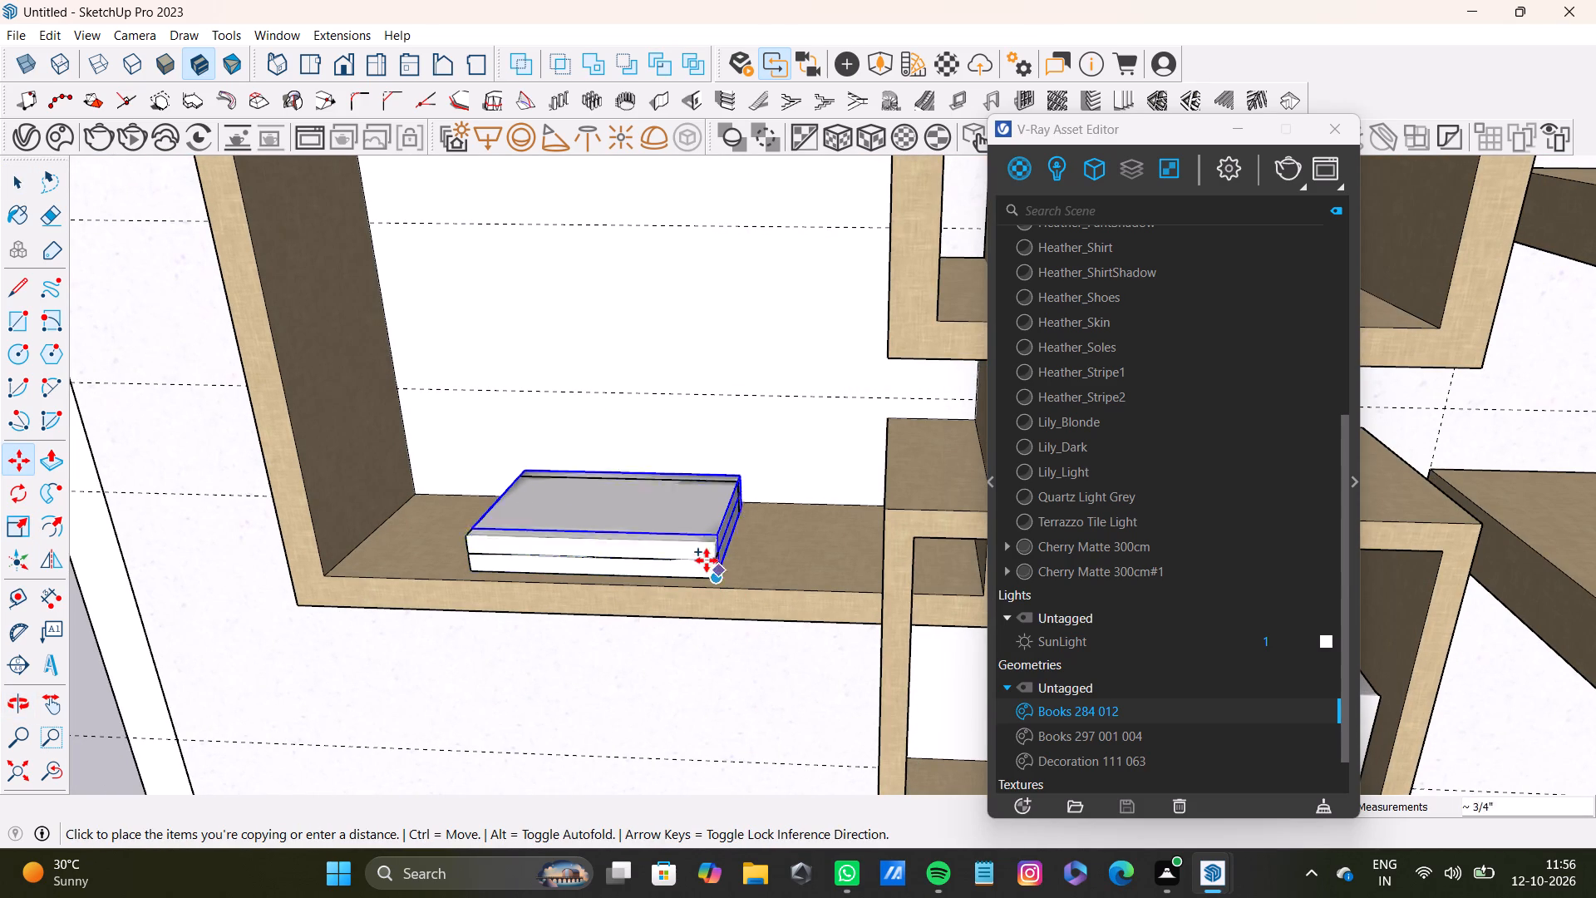
pyautogui.click(715, 541)
pyautogui.press('space')
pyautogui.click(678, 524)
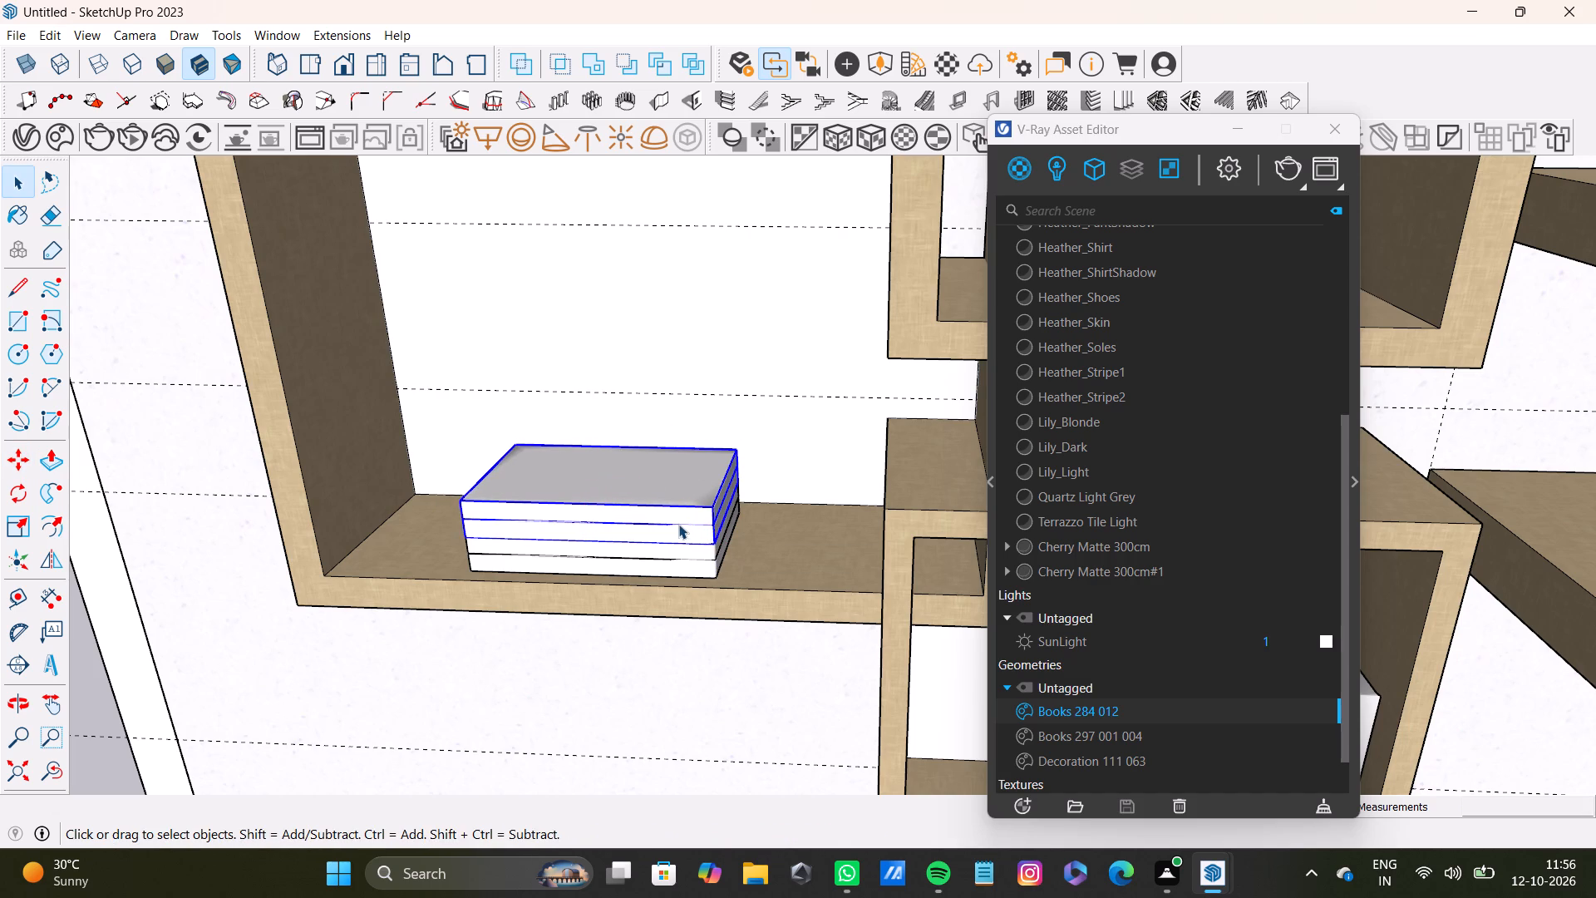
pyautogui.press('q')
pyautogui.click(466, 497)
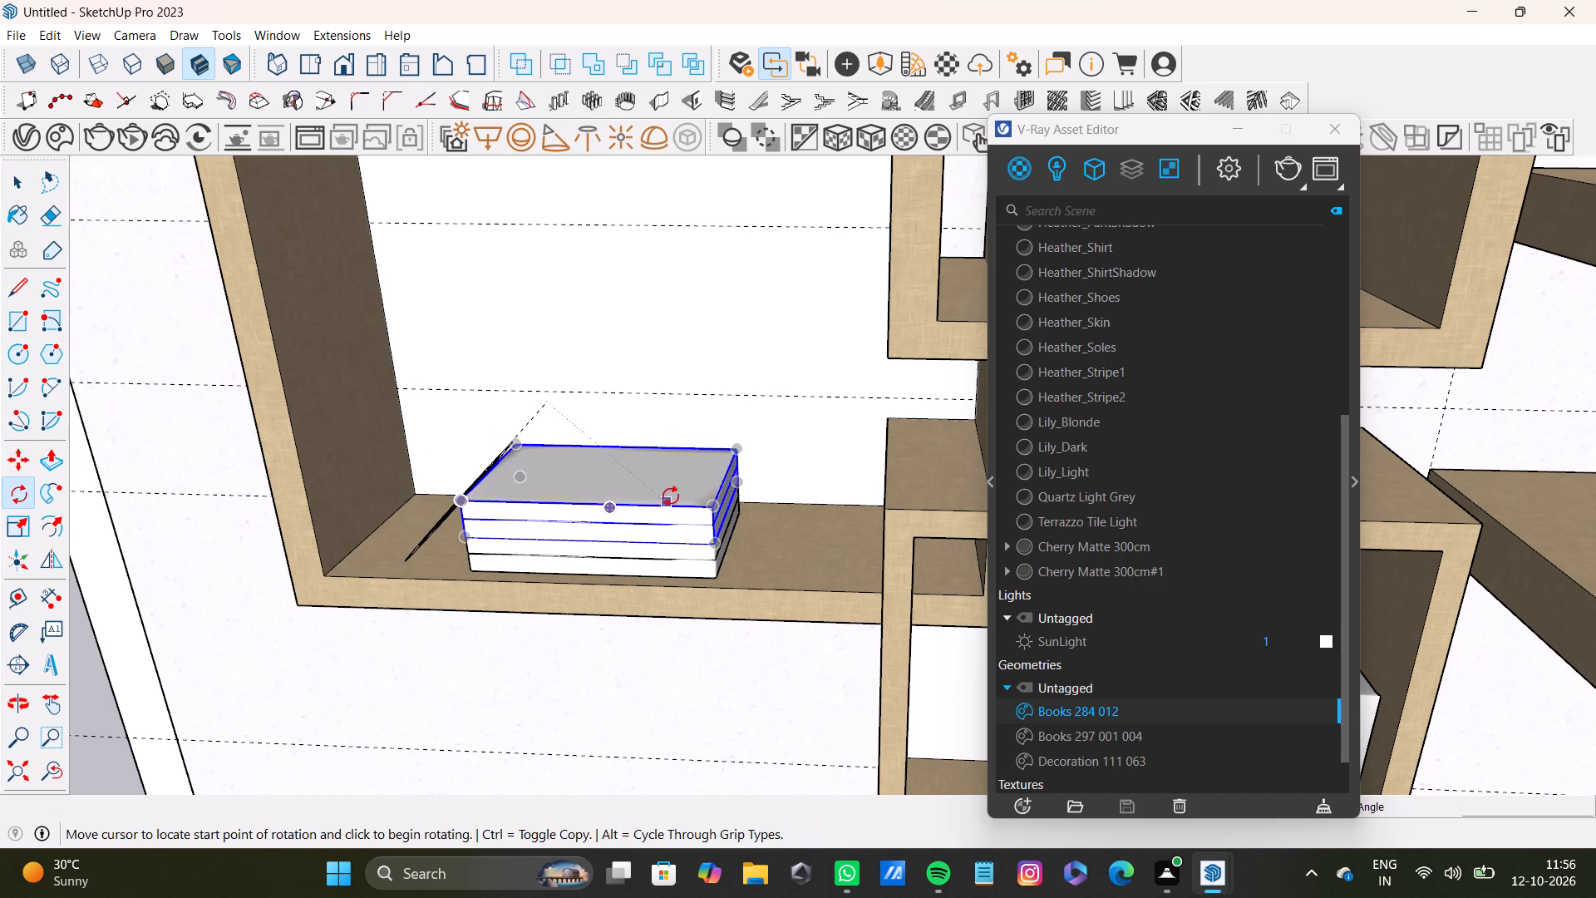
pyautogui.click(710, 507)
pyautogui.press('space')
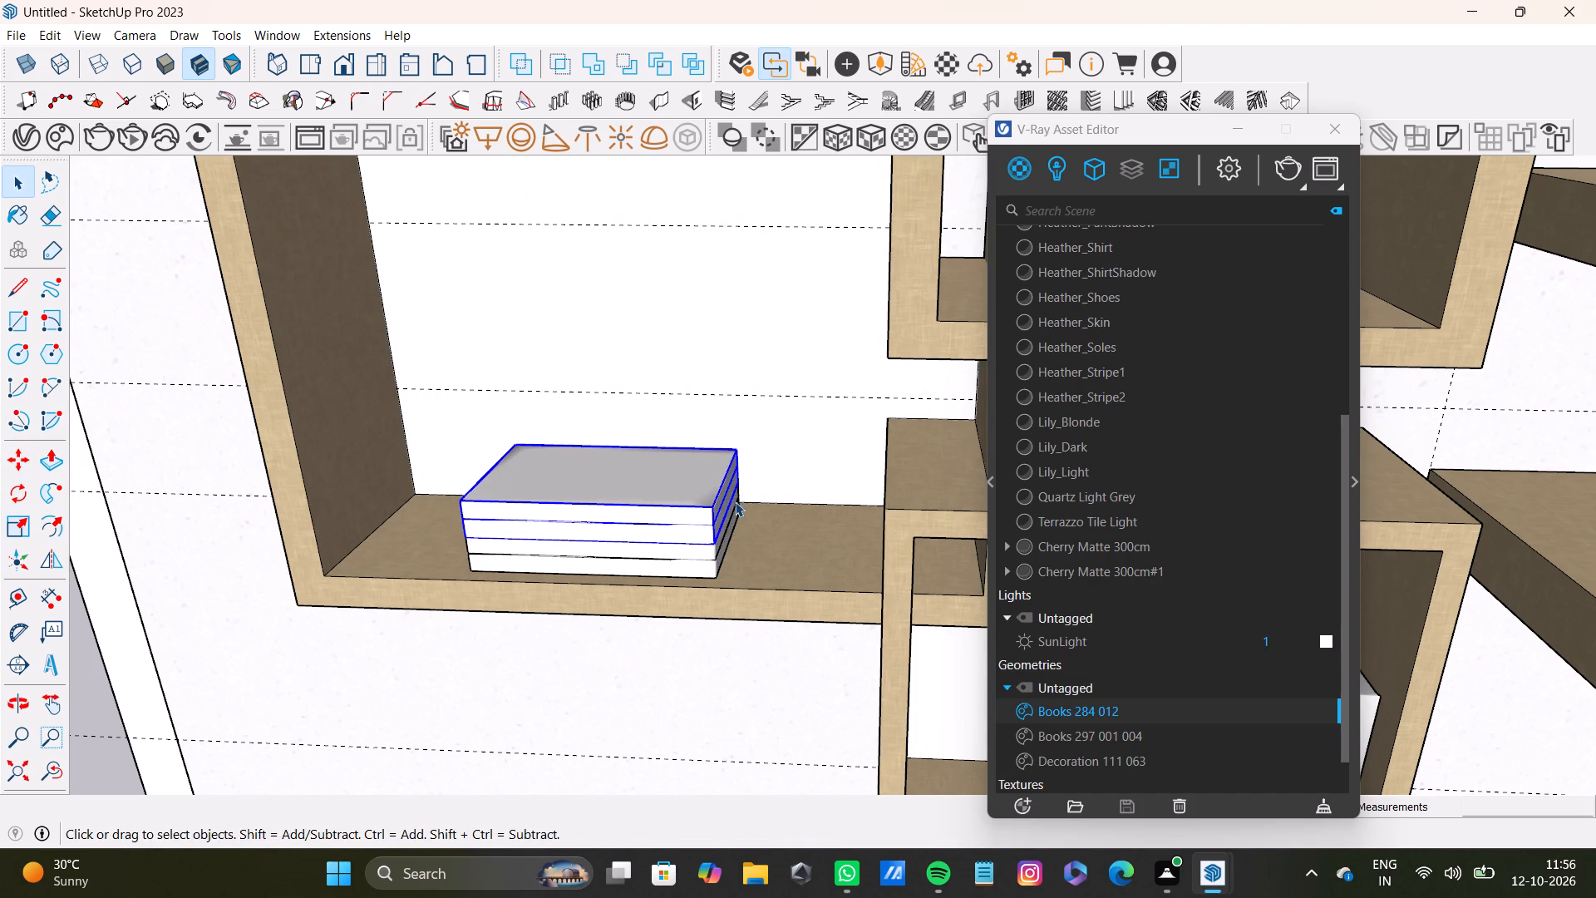
# Rotate the upper Books 284 012 copy by about 19.5° around the vertical axis at its front corner.
pyautogui.press('q')
pyautogui.press('Up')
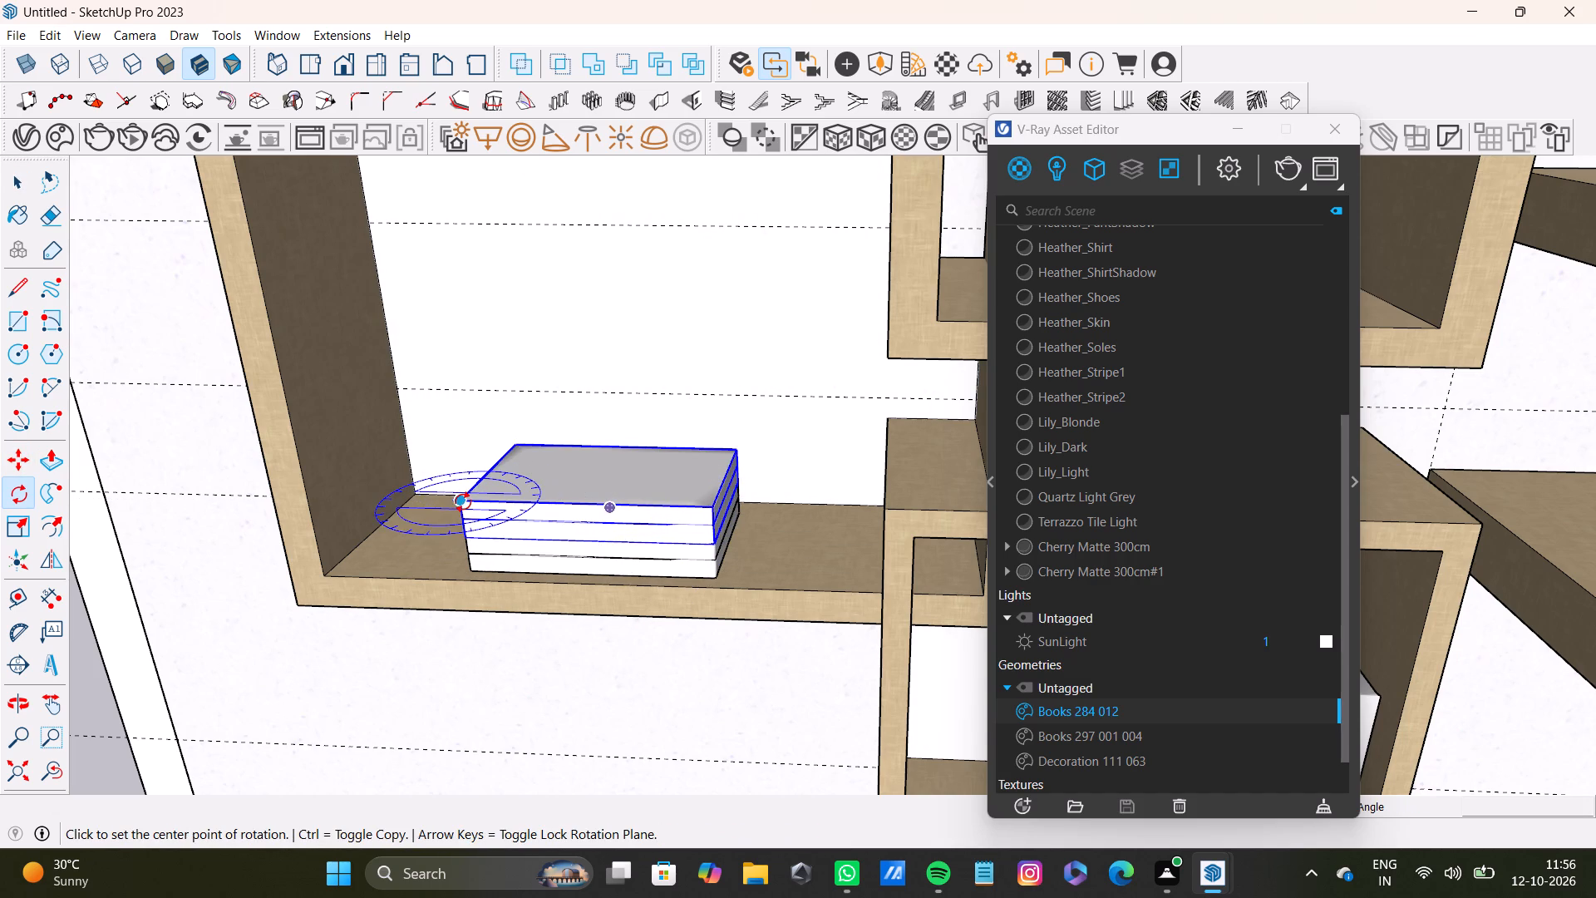
pyautogui.click(461, 502)
pyautogui.click(712, 509)
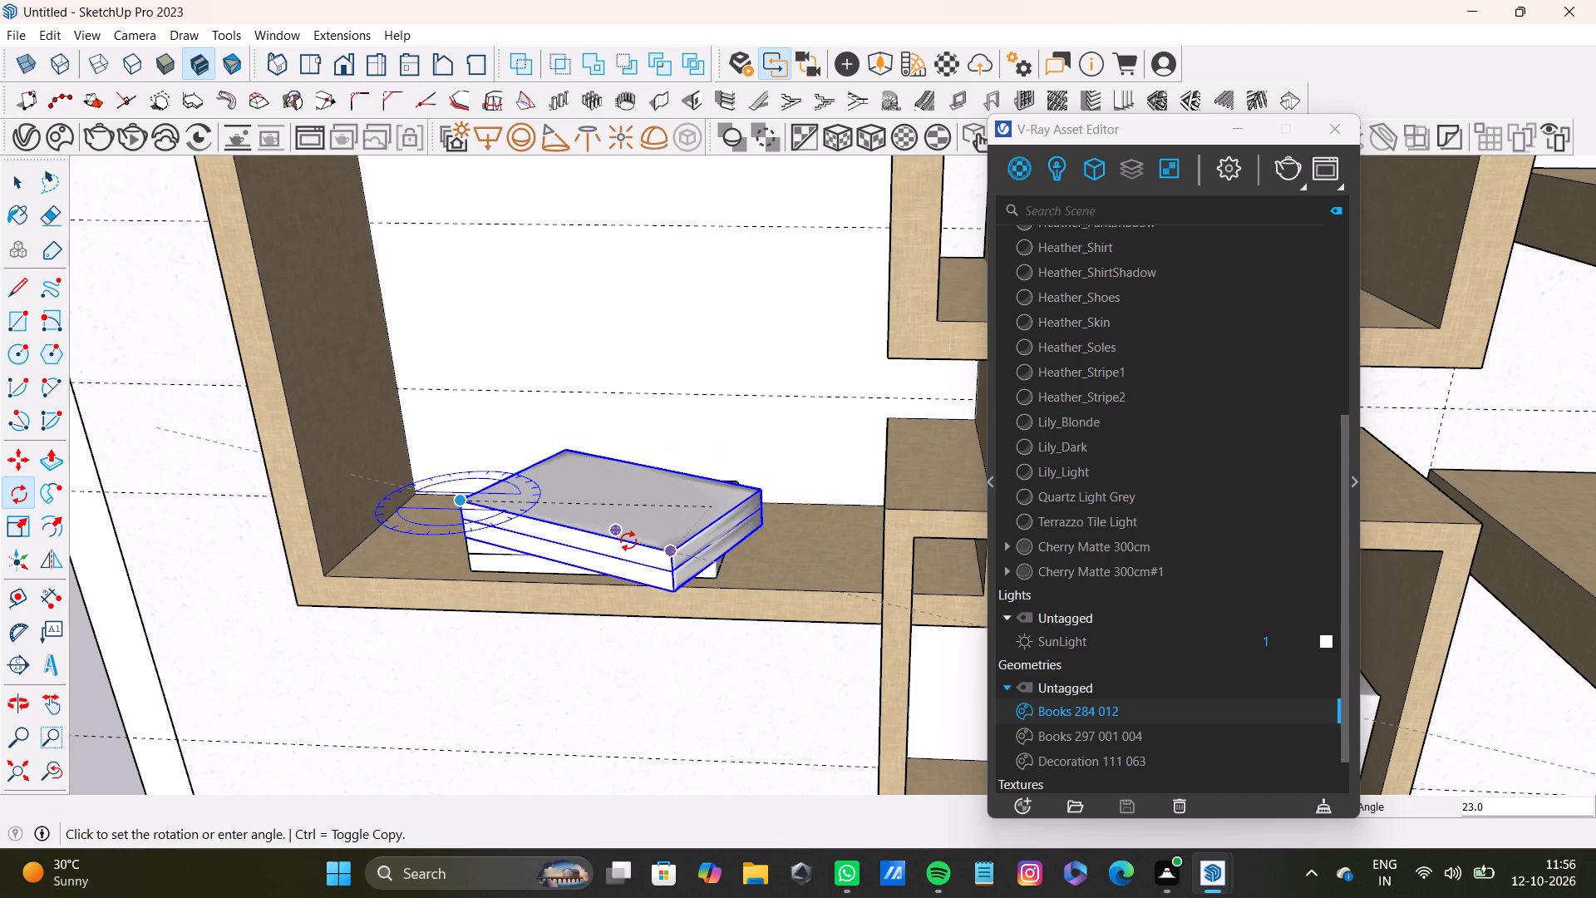
pyautogui.click(688, 476)
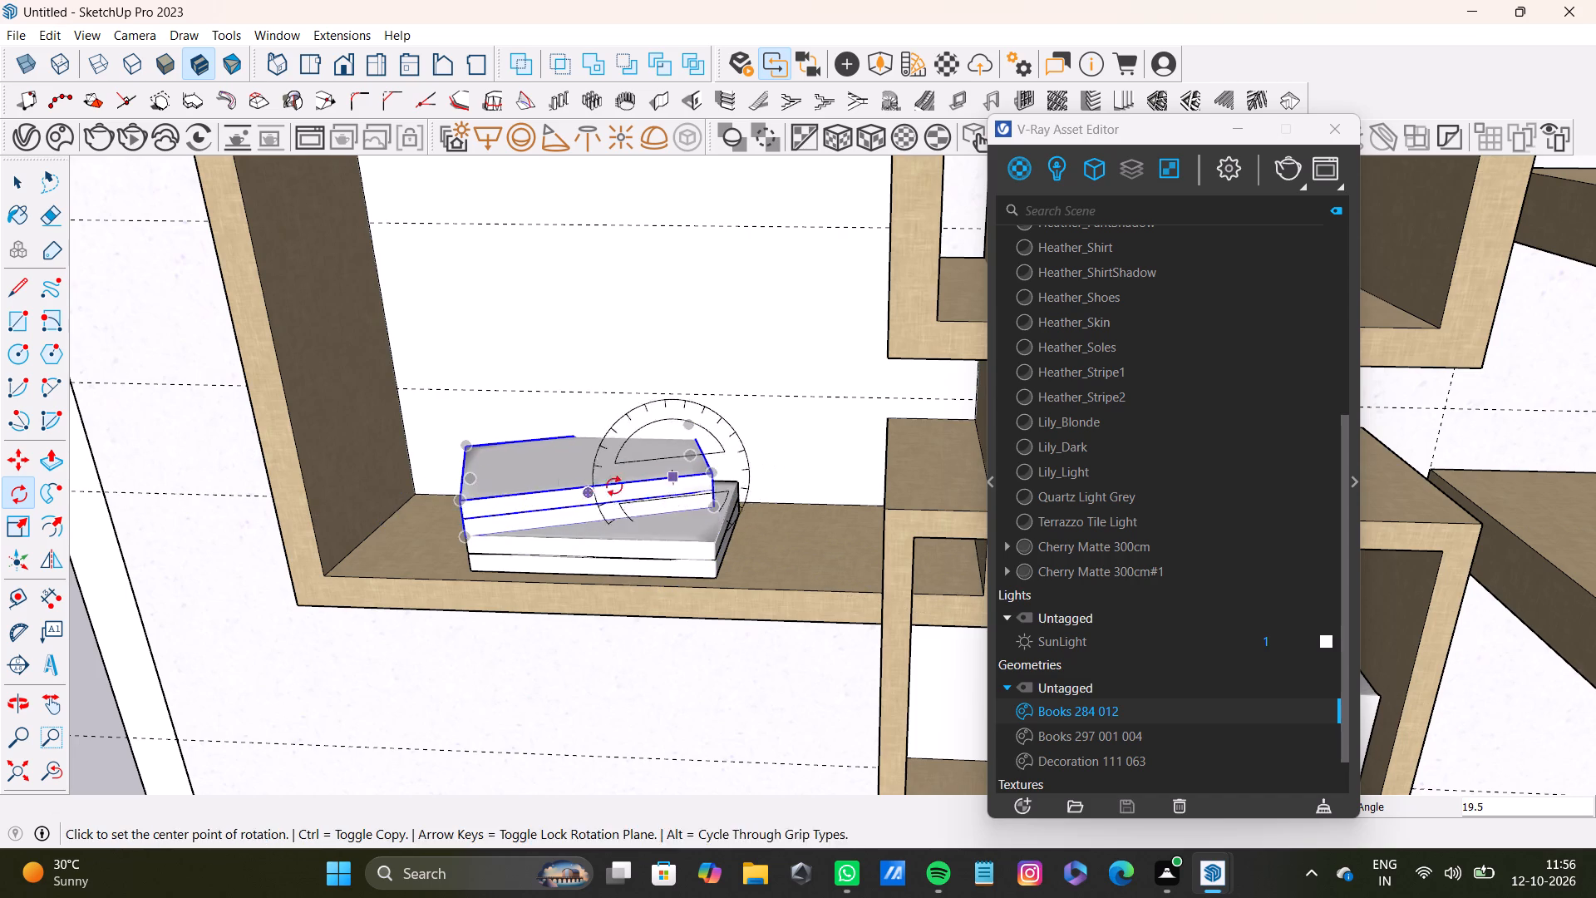
pyautogui.press('space')
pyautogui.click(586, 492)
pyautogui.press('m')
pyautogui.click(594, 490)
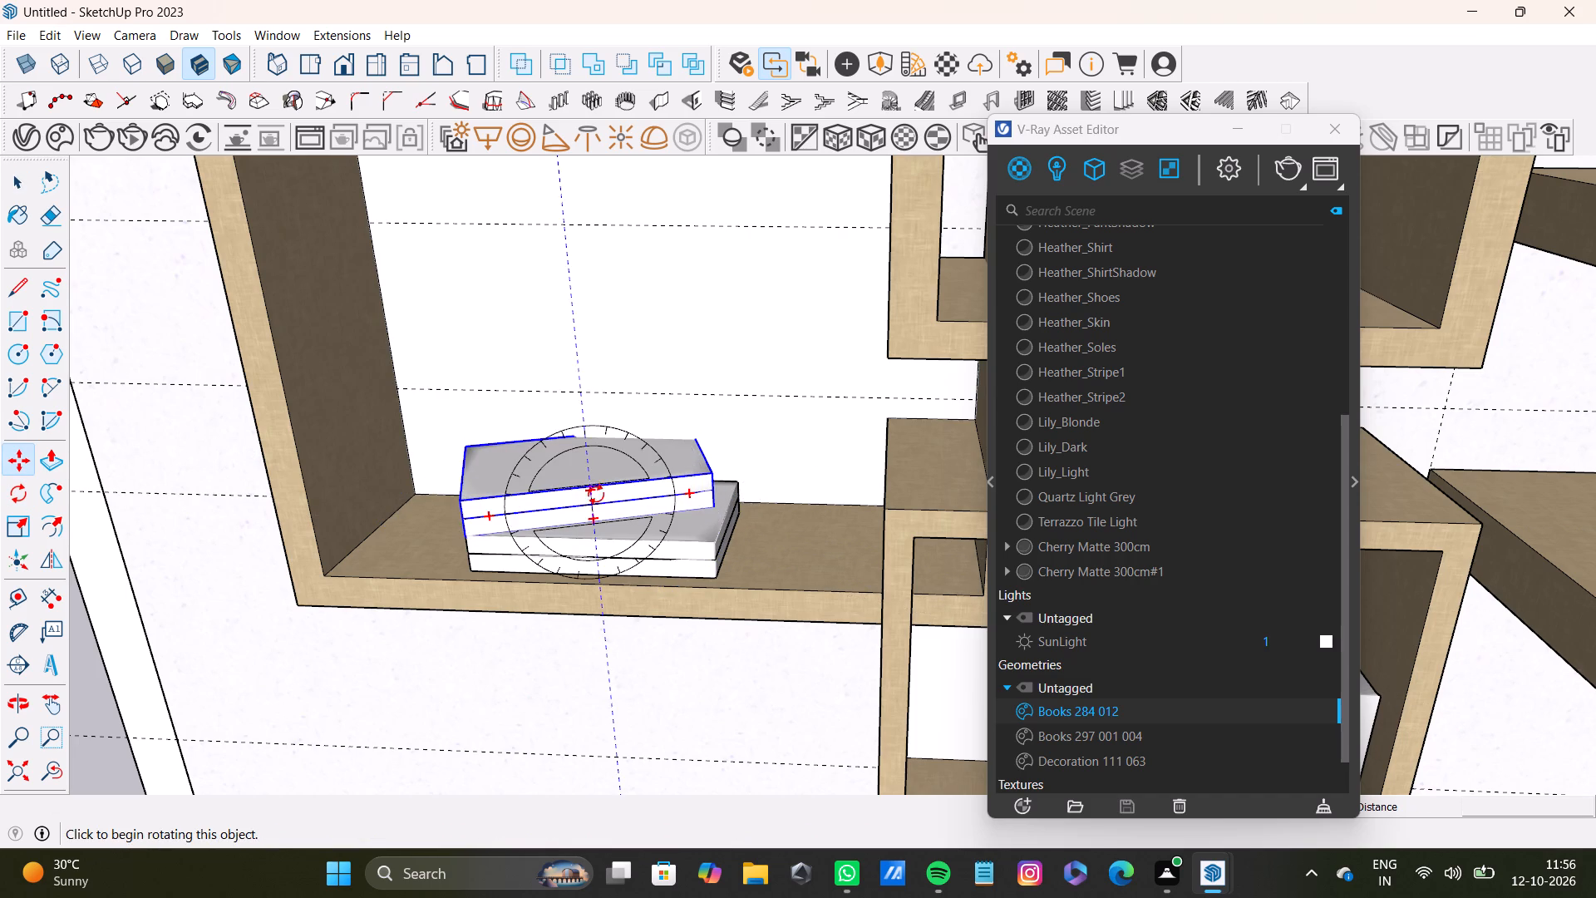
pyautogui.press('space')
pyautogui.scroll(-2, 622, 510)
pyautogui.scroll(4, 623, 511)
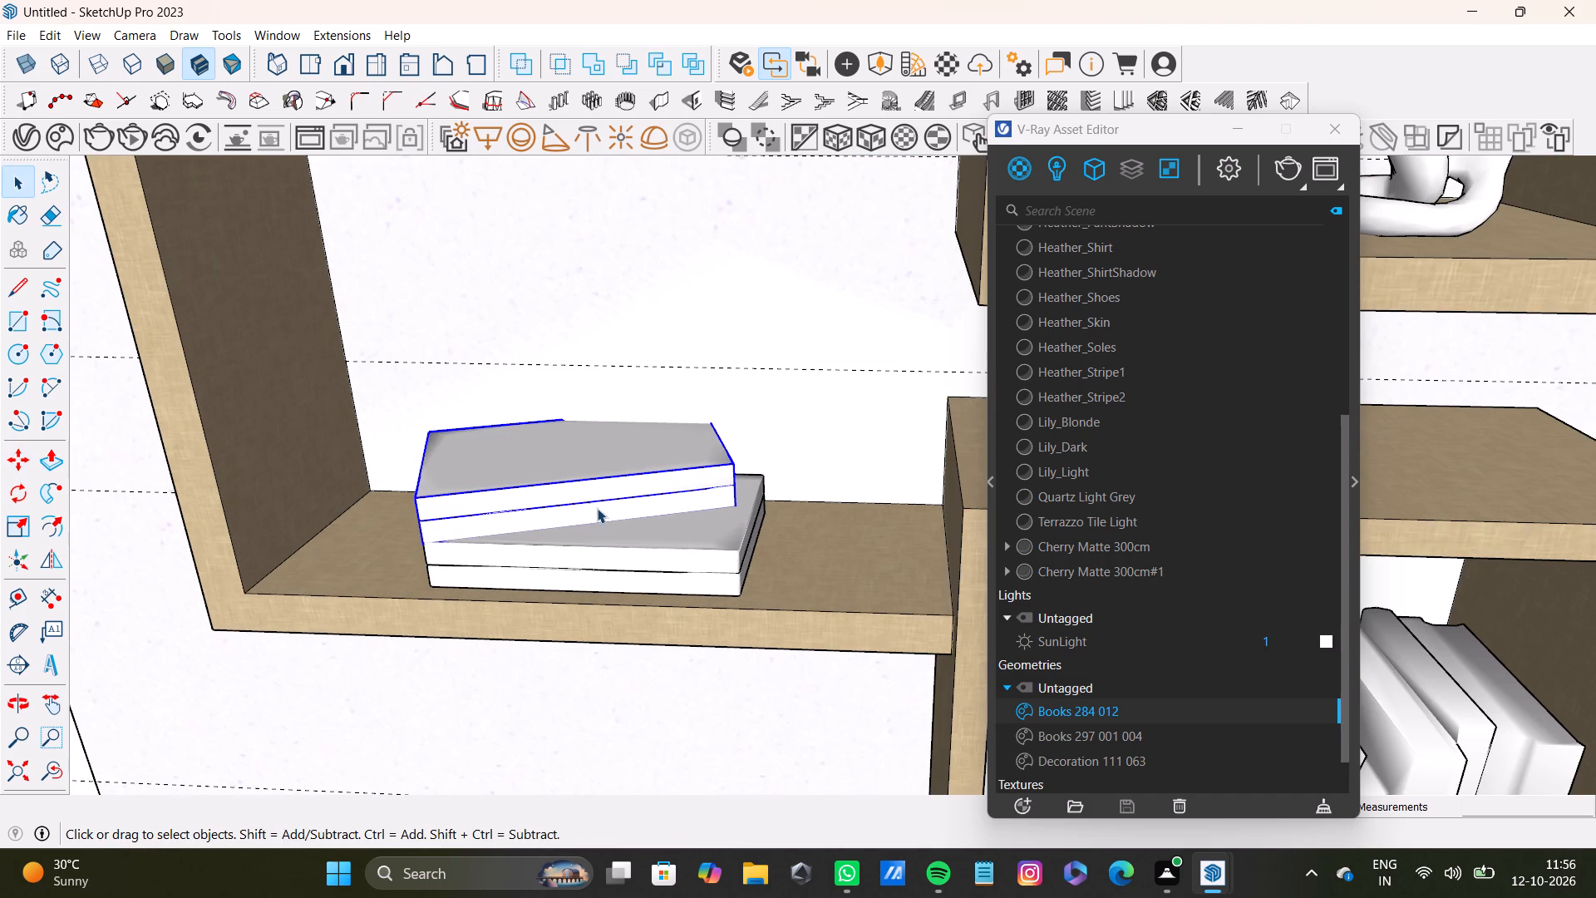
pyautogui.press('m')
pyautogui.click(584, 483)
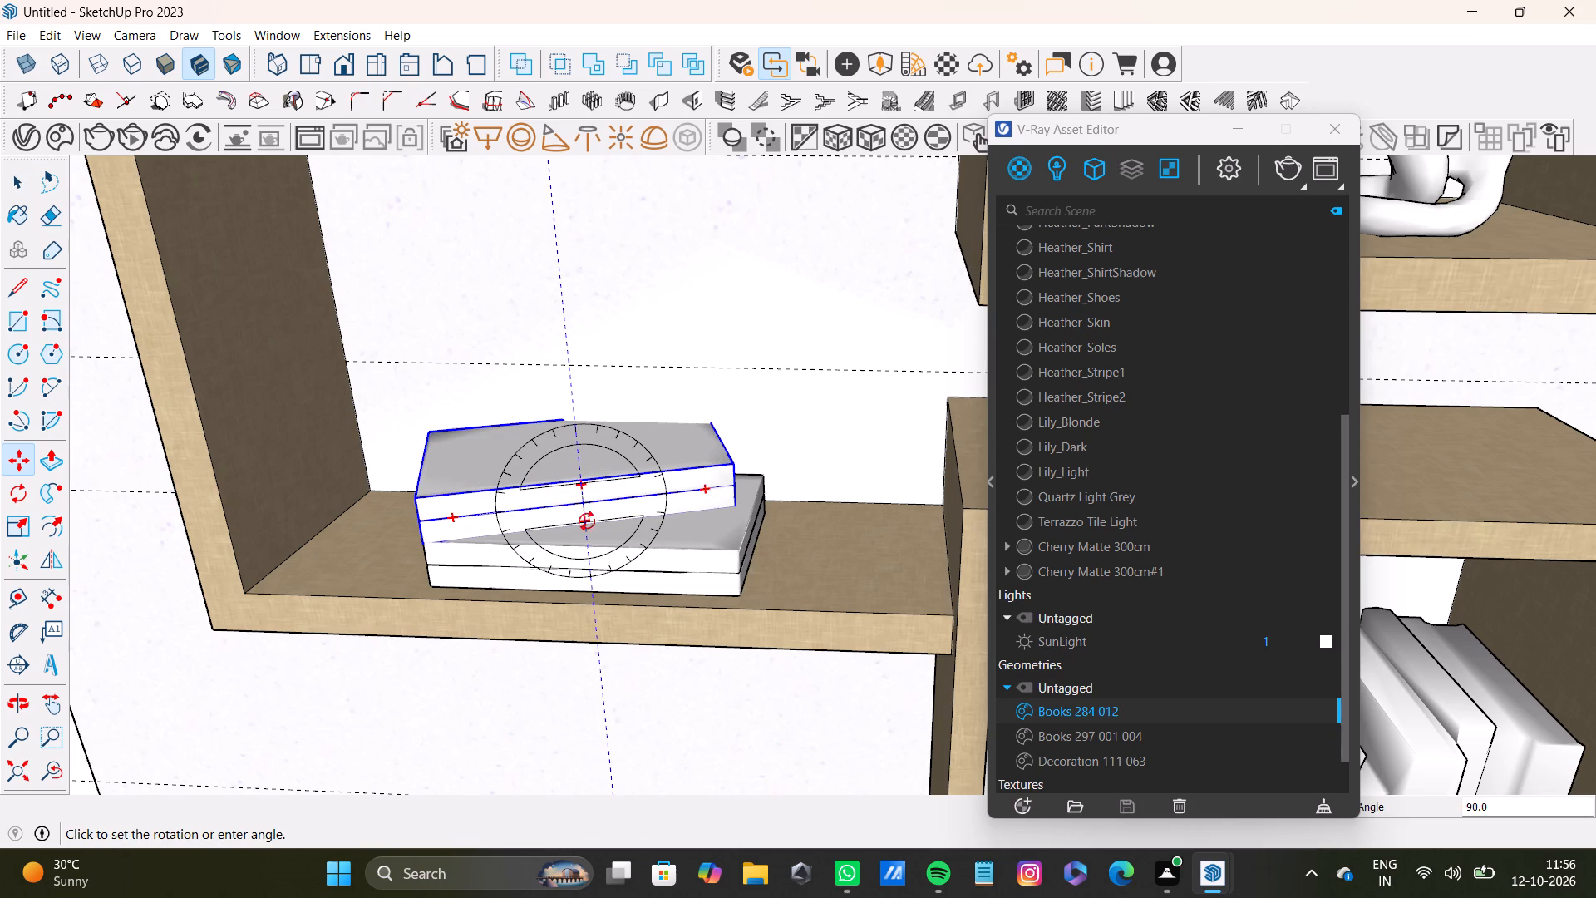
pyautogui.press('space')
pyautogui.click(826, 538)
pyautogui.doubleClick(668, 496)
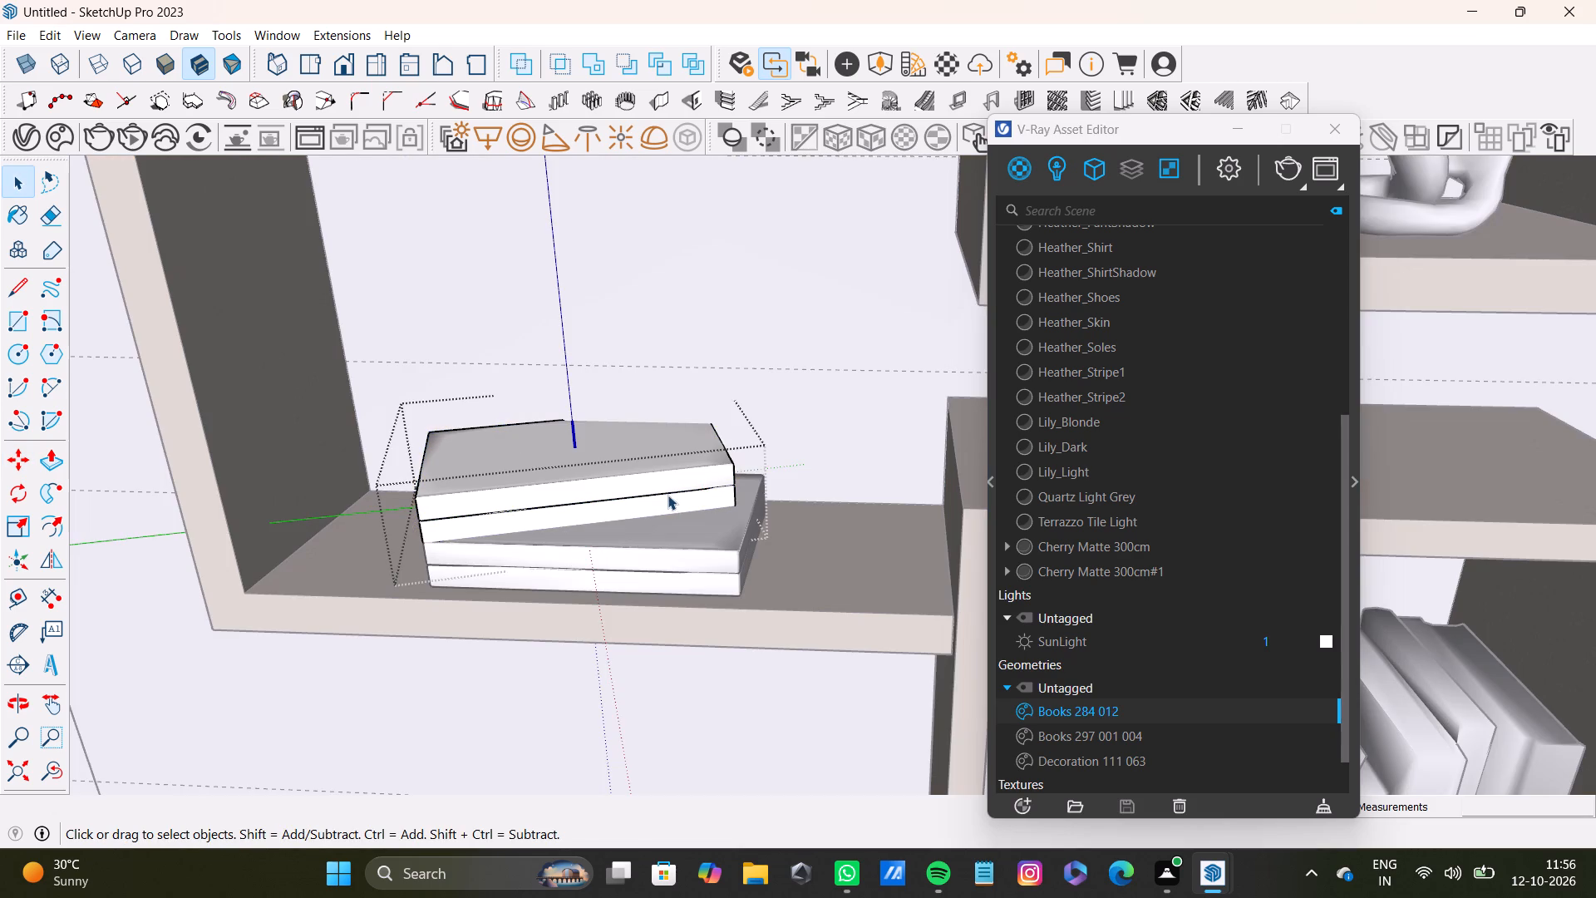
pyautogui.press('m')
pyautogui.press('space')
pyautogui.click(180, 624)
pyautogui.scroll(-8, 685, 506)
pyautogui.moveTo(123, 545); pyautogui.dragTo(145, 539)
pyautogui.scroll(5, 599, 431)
# Move the rotated upper books about 2 9/16" forward so they sit centred over the books beneath.
pyautogui.click(645, 550)
pyautogui.press('m')
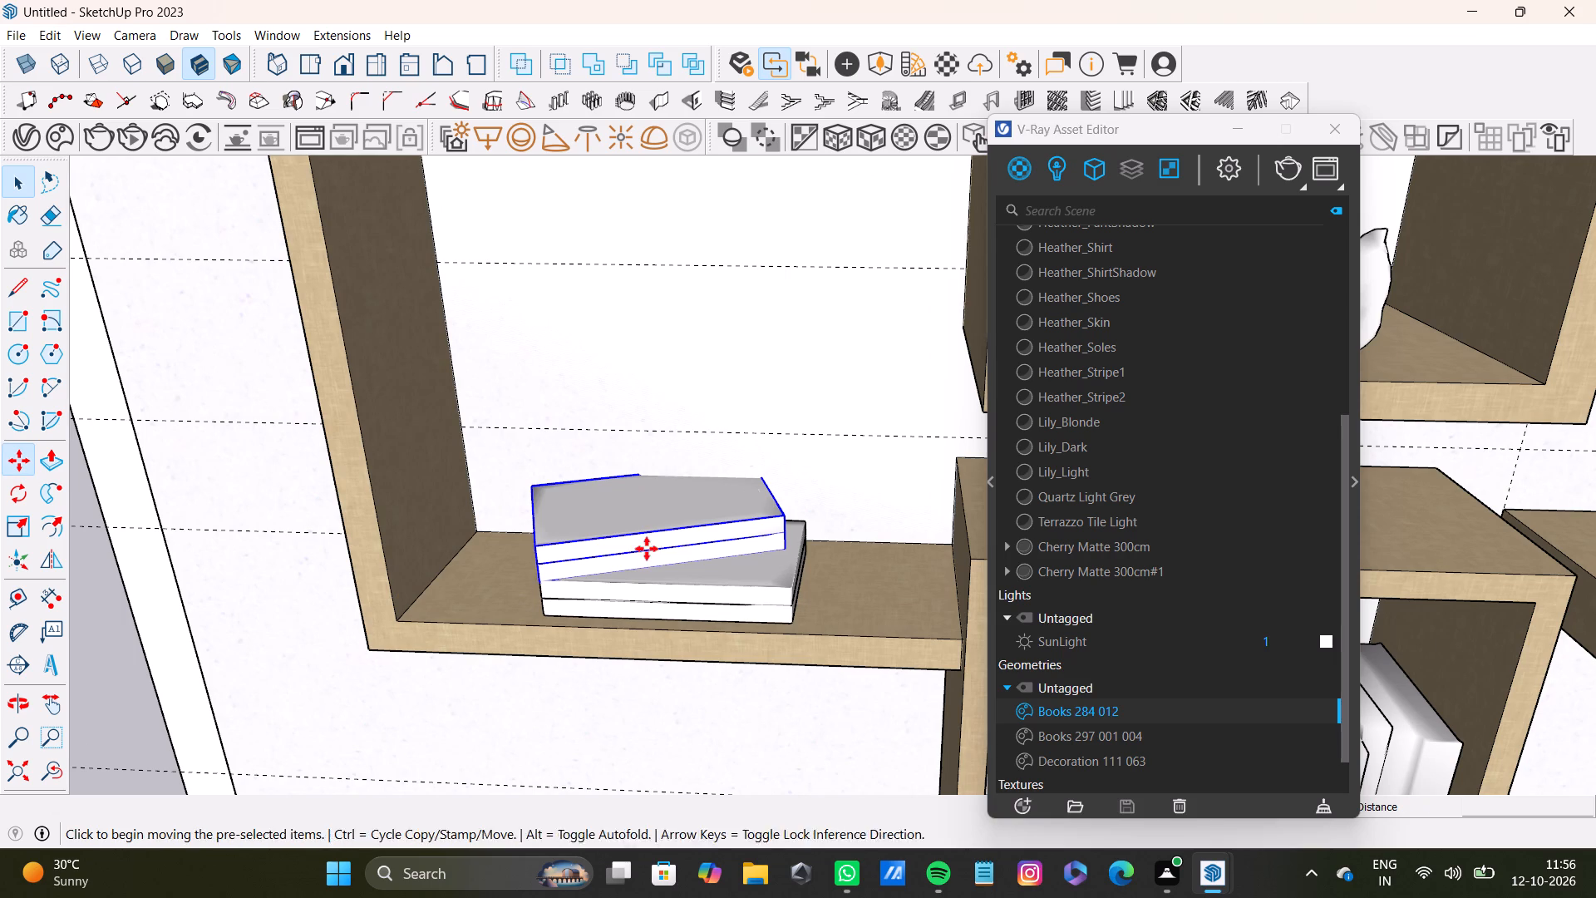
pyautogui.click(783, 517)
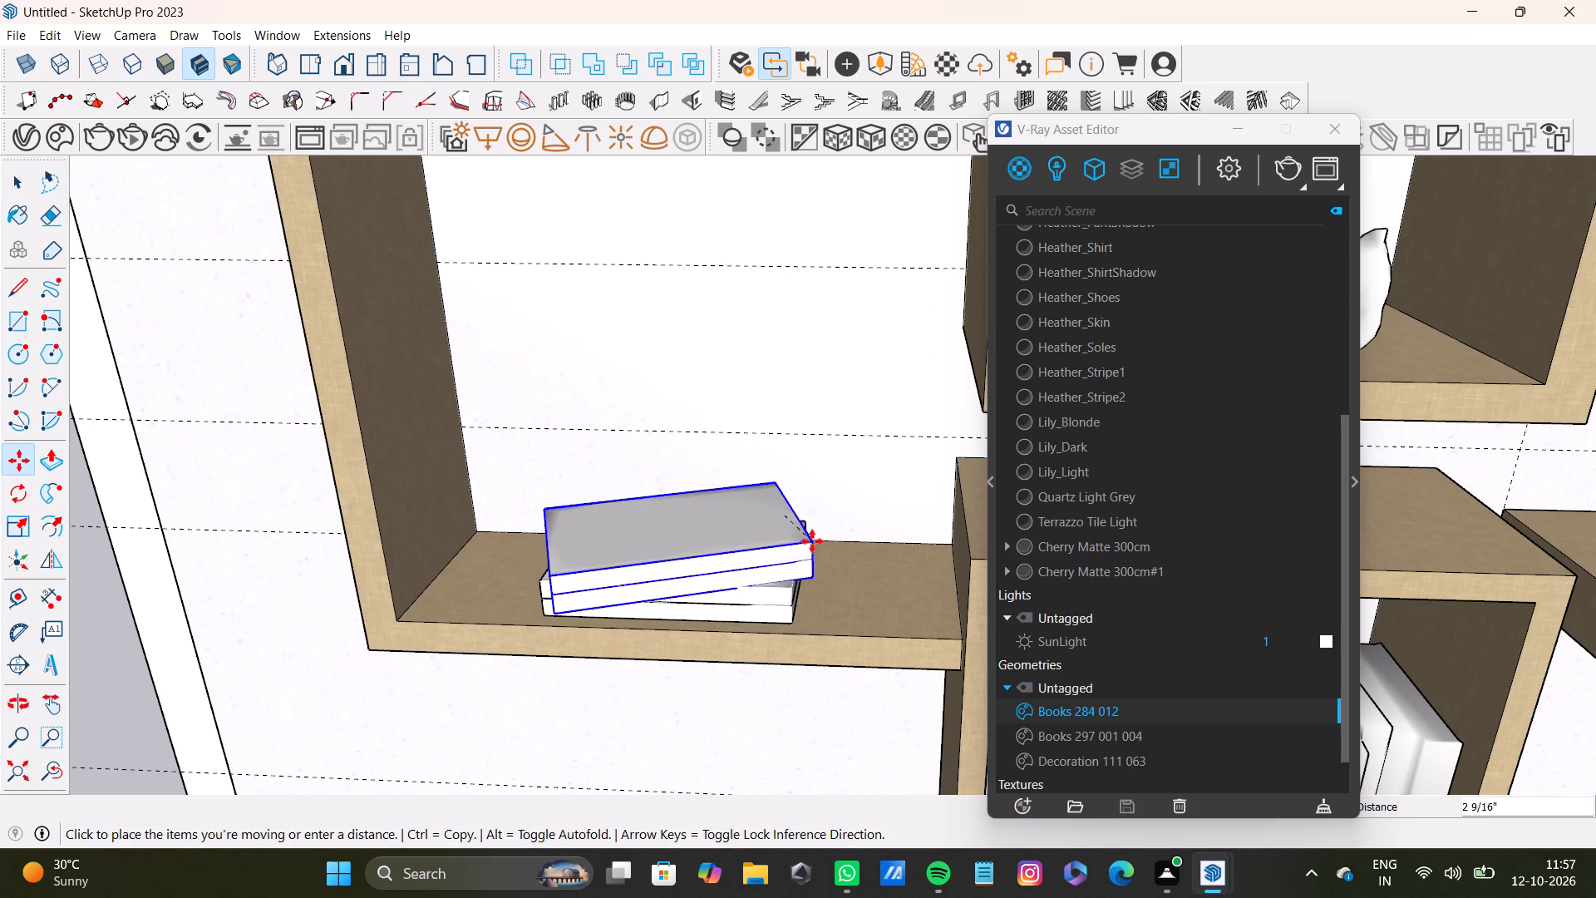
pyautogui.click(808, 540)
pyautogui.moveTo(659, 603); pyautogui.dragTo(977, 432, button='middle')
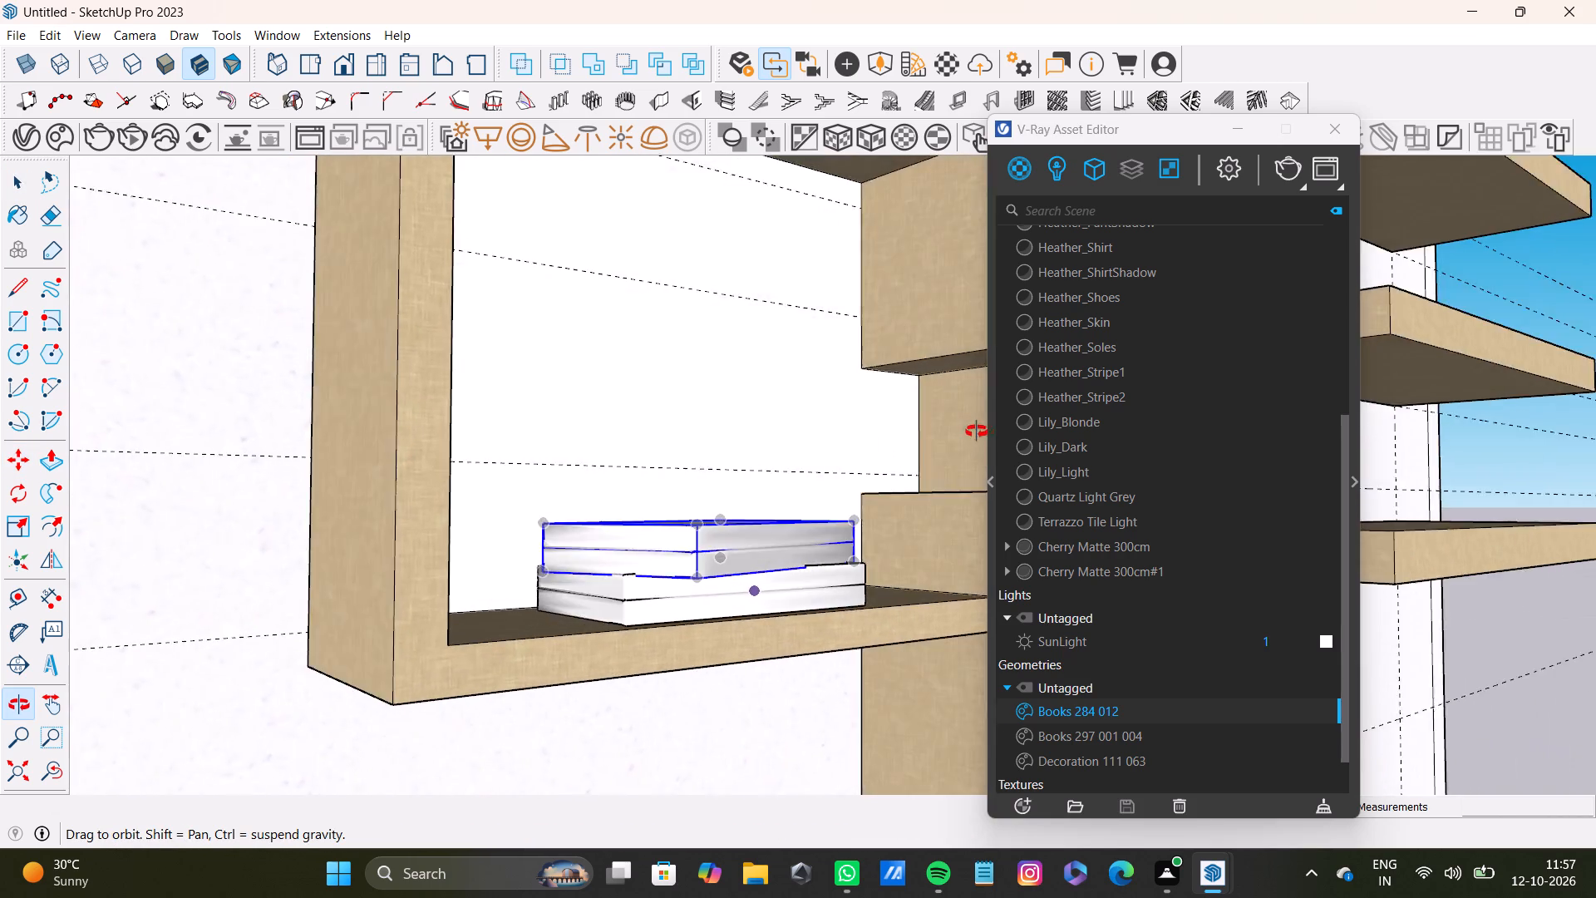
pyautogui.moveTo(977, 432); pyautogui.dragTo(600, 693, button='middle')
pyautogui.press('space')
# Copy the bottom Books 284 012 upward onto the rotated books to form the stack's third layer.
pyautogui.scroll(3, 701, 609)
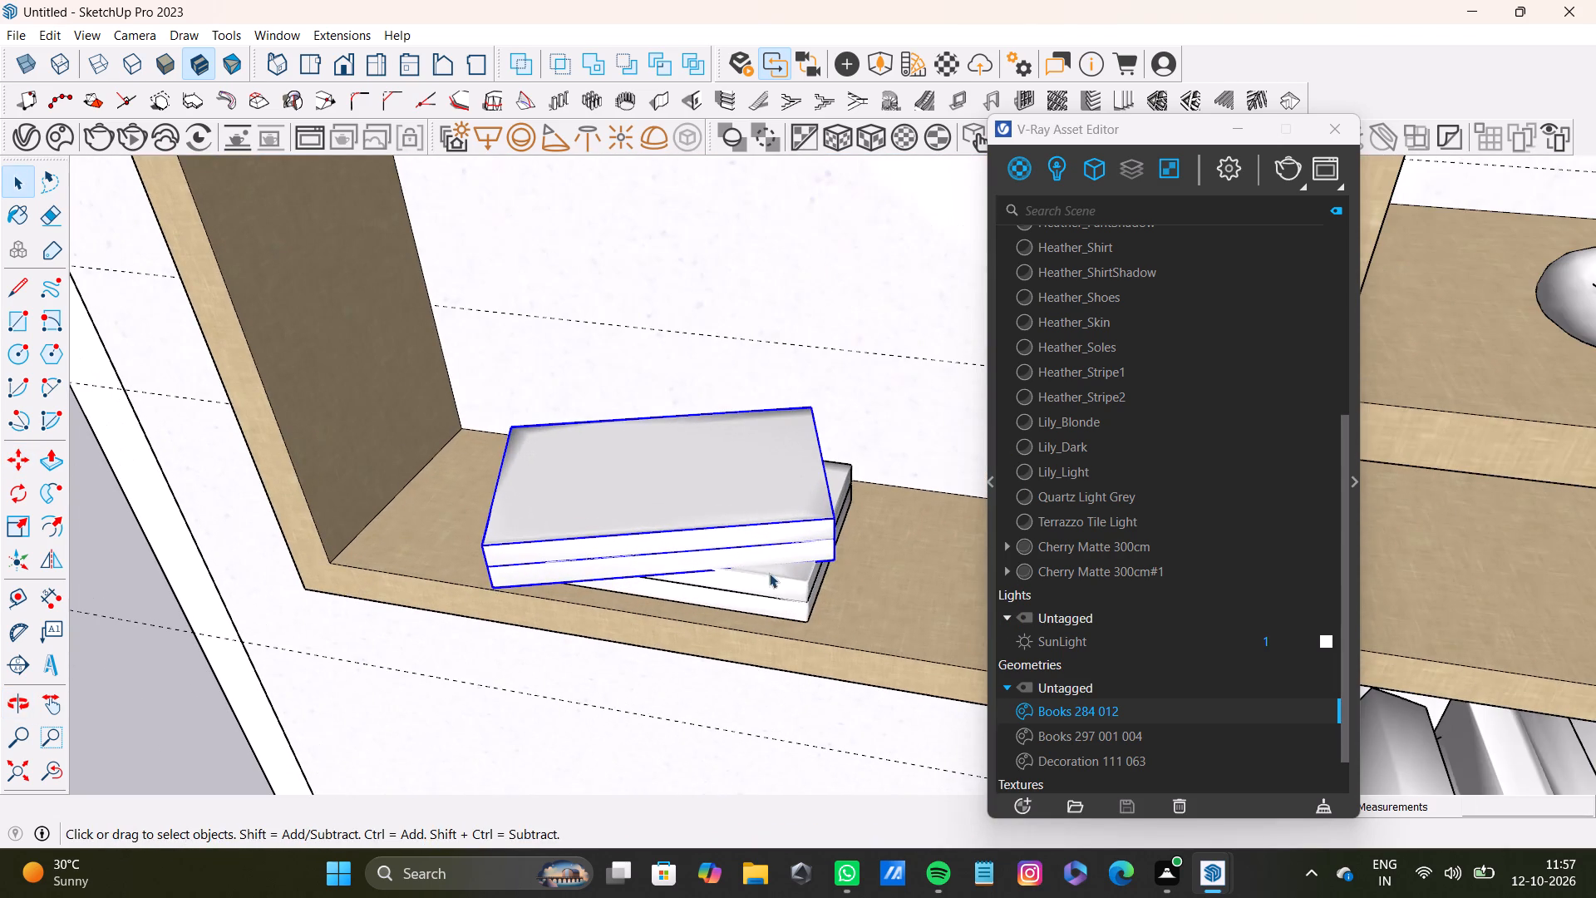
pyautogui.click(774, 579)
pyautogui.press('m')
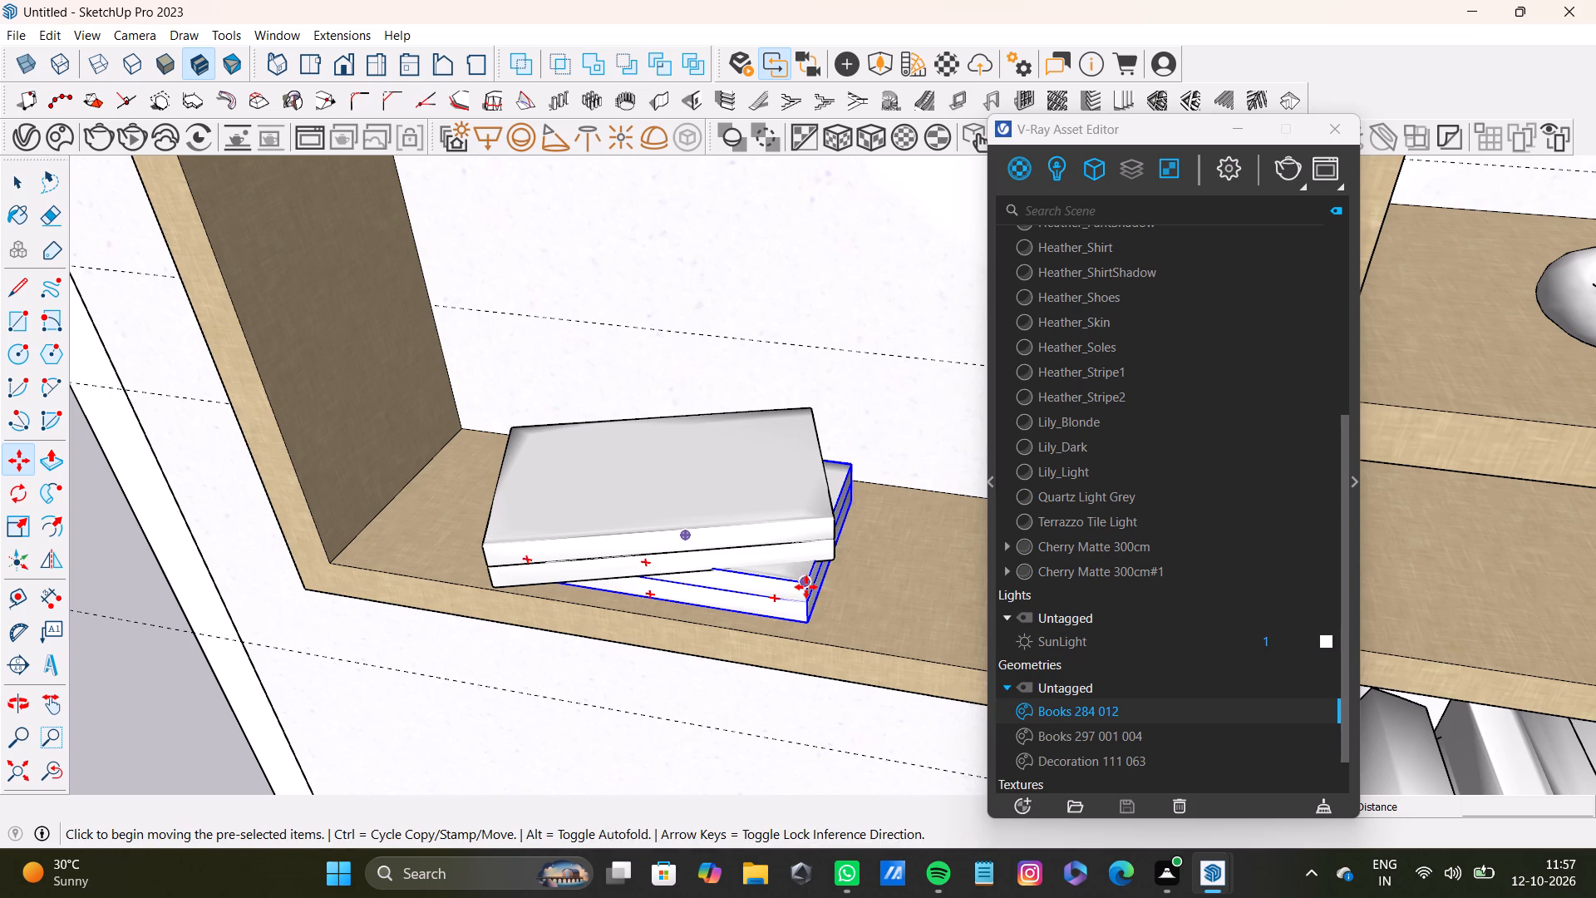
pyautogui.keyDown('ctrl'); pyautogui.click(807, 626); pyautogui.keyUp('ctrl')
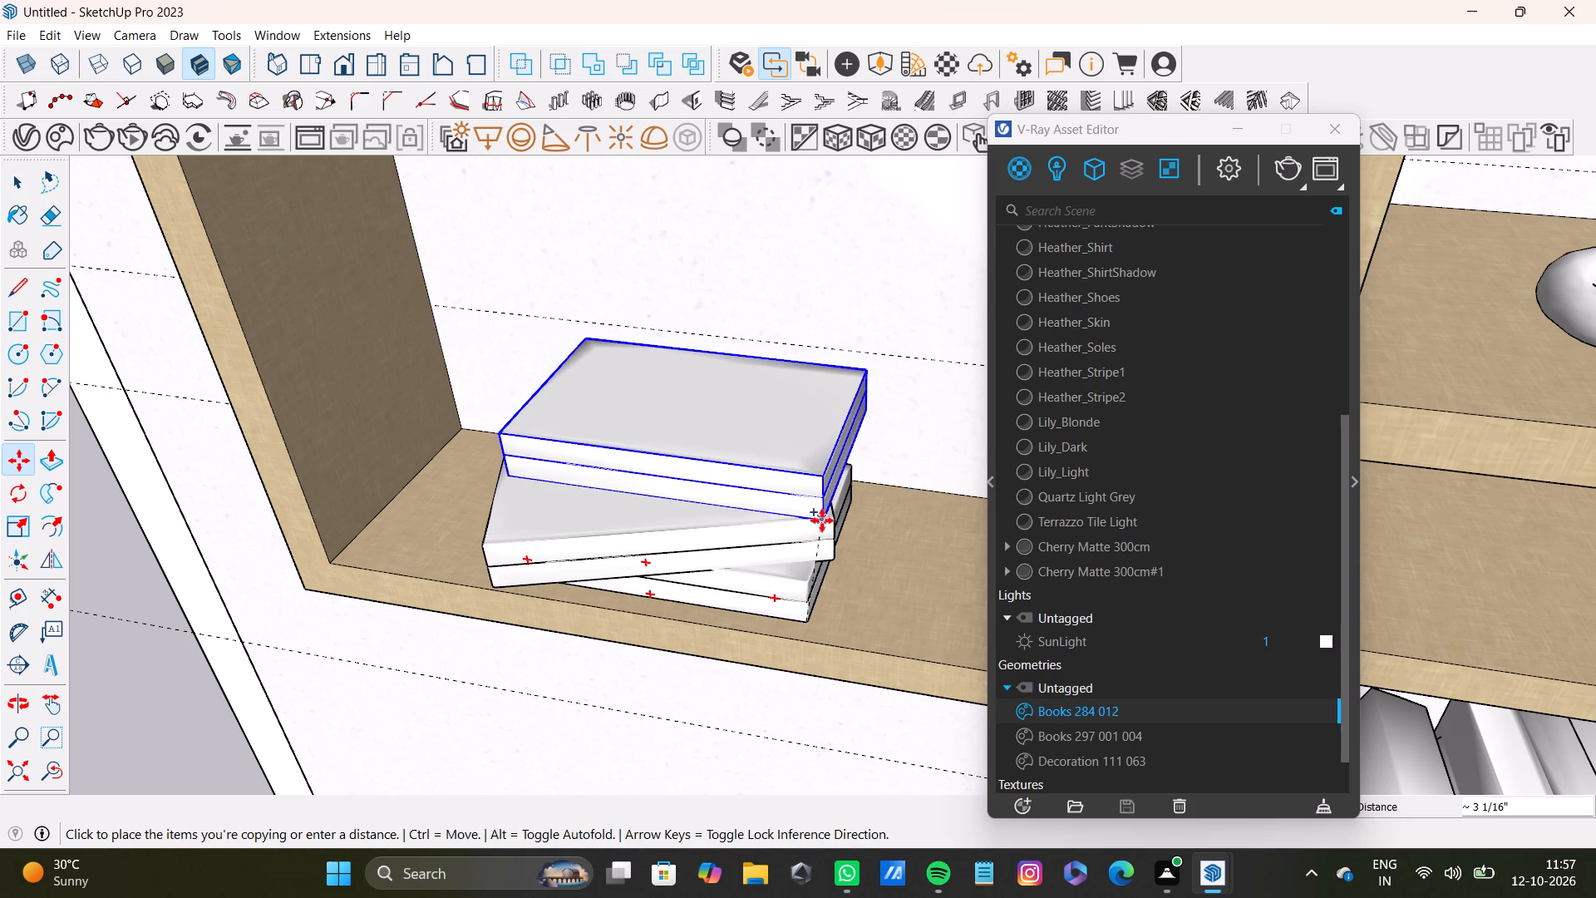
pyautogui.click(805, 538)
pyautogui.scroll(-4, 688, 645)
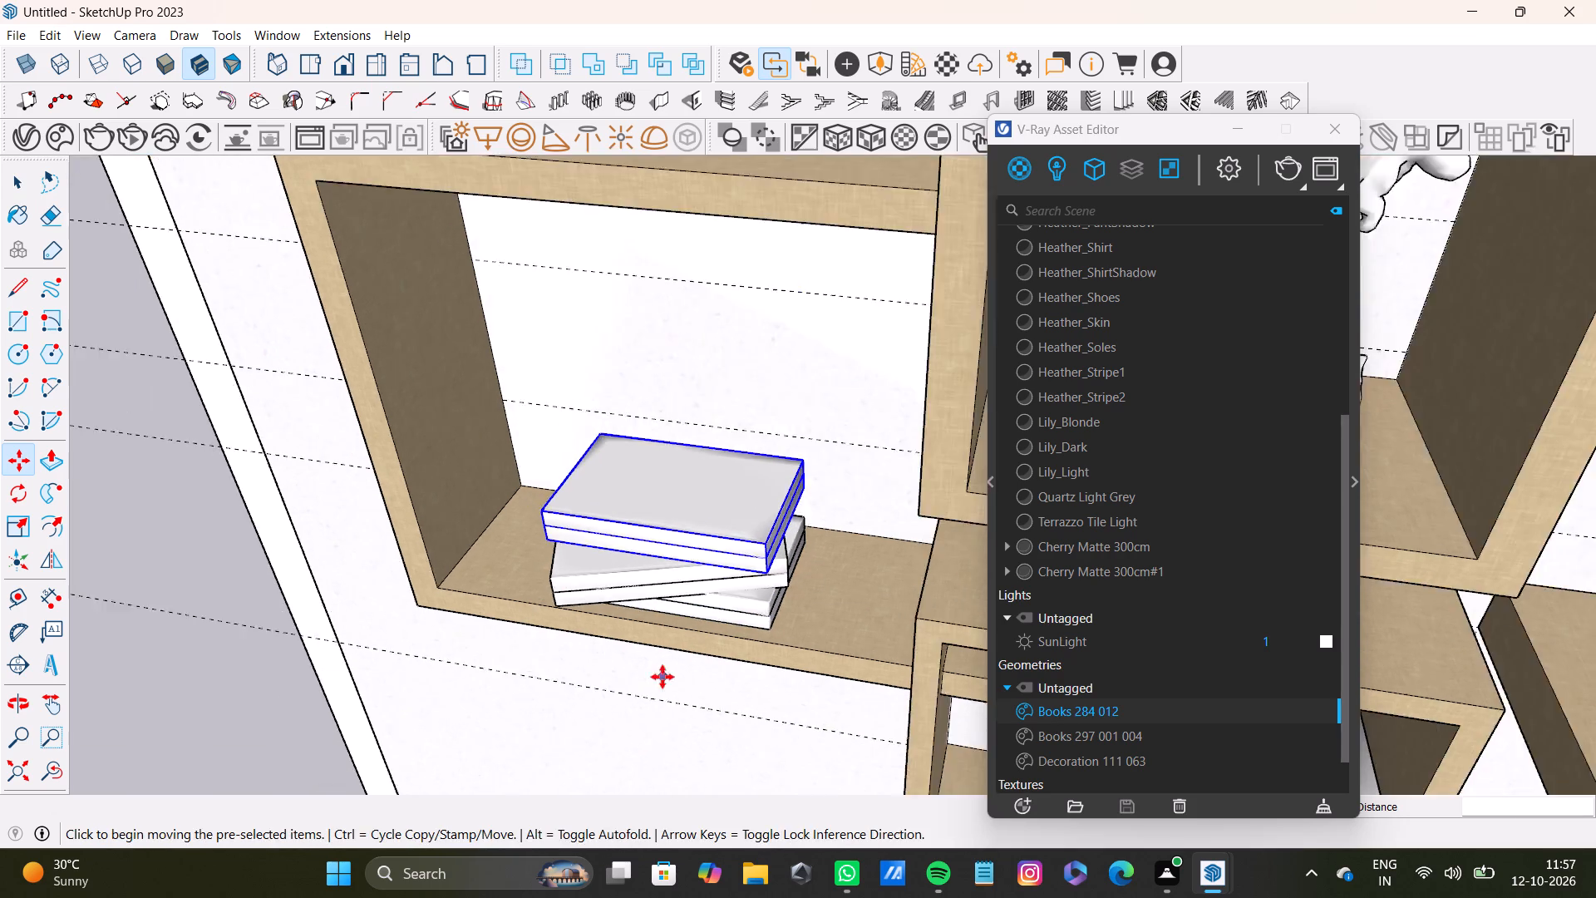
pyautogui.moveTo(663, 677); pyautogui.dragTo(799, 590, button='middle')
pyautogui.press('space')
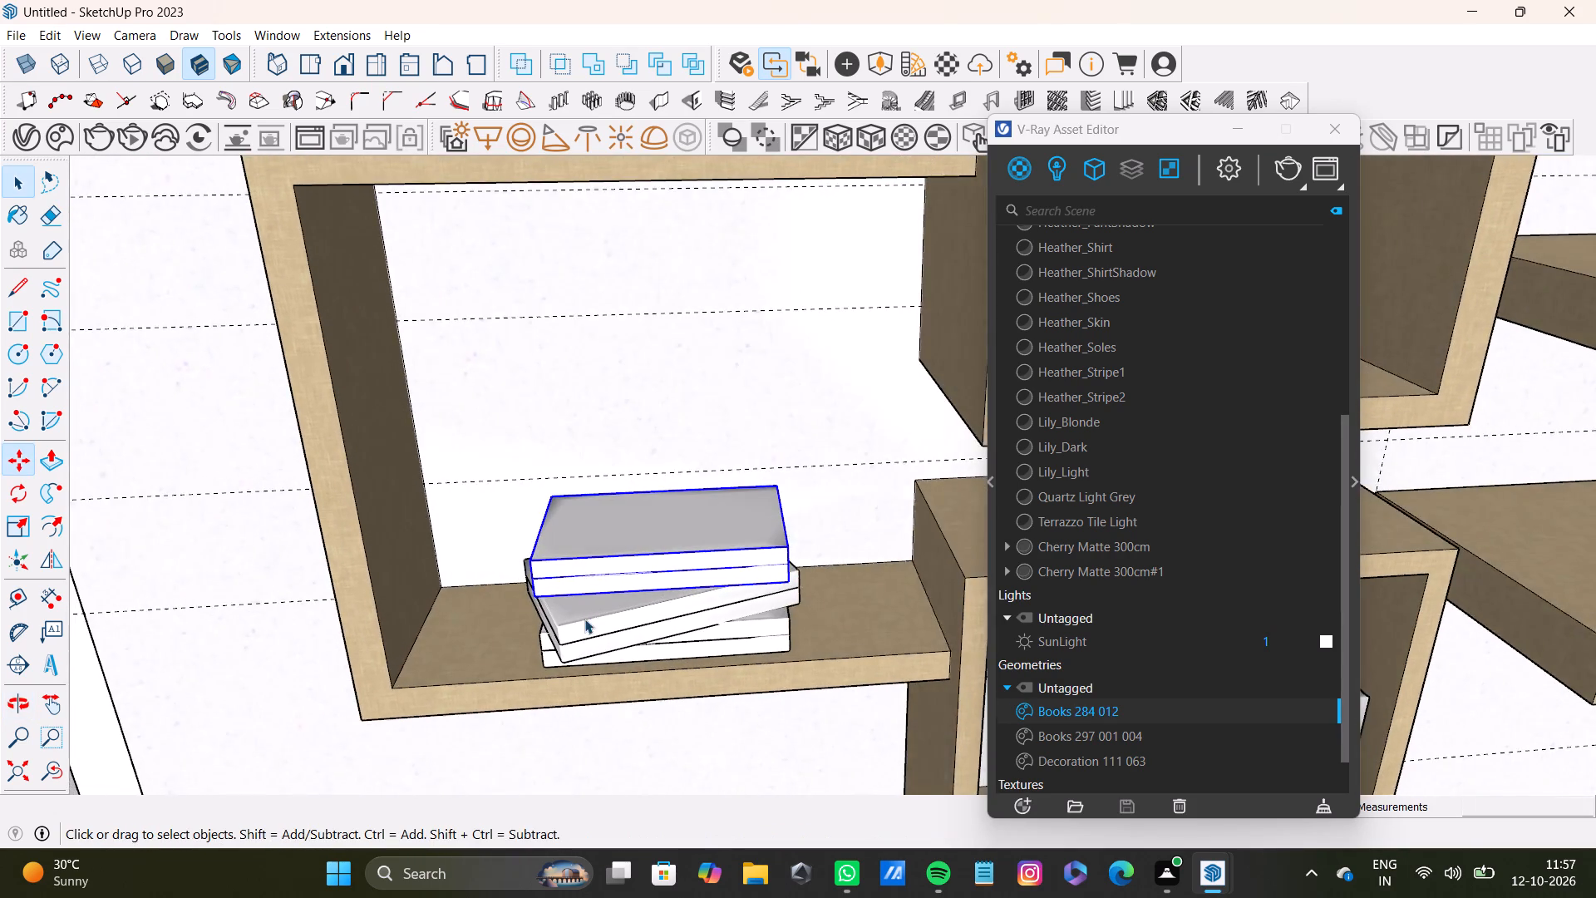
# Copy the rotated second-layer books upward onto the third layer to form the stack's fourth layer.
pyautogui.scroll(3, 584, 619)
pyautogui.click(606, 637)
pyautogui.press('m')
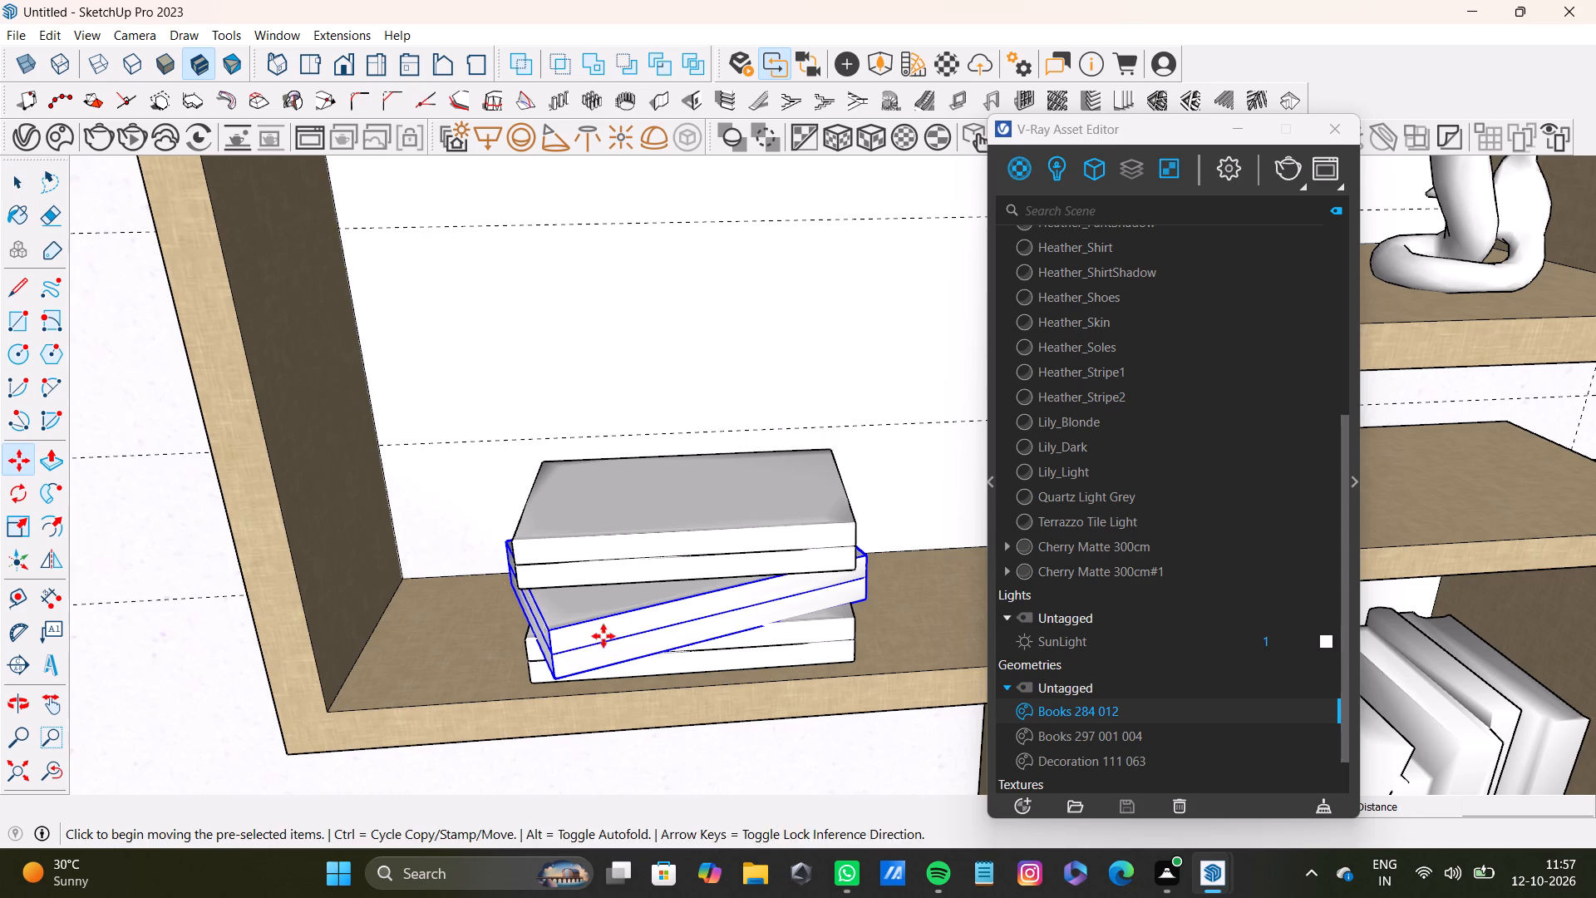
pyautogui.moveTo(751, 610); pyautogui.dragTo(689, 536, button='middle')
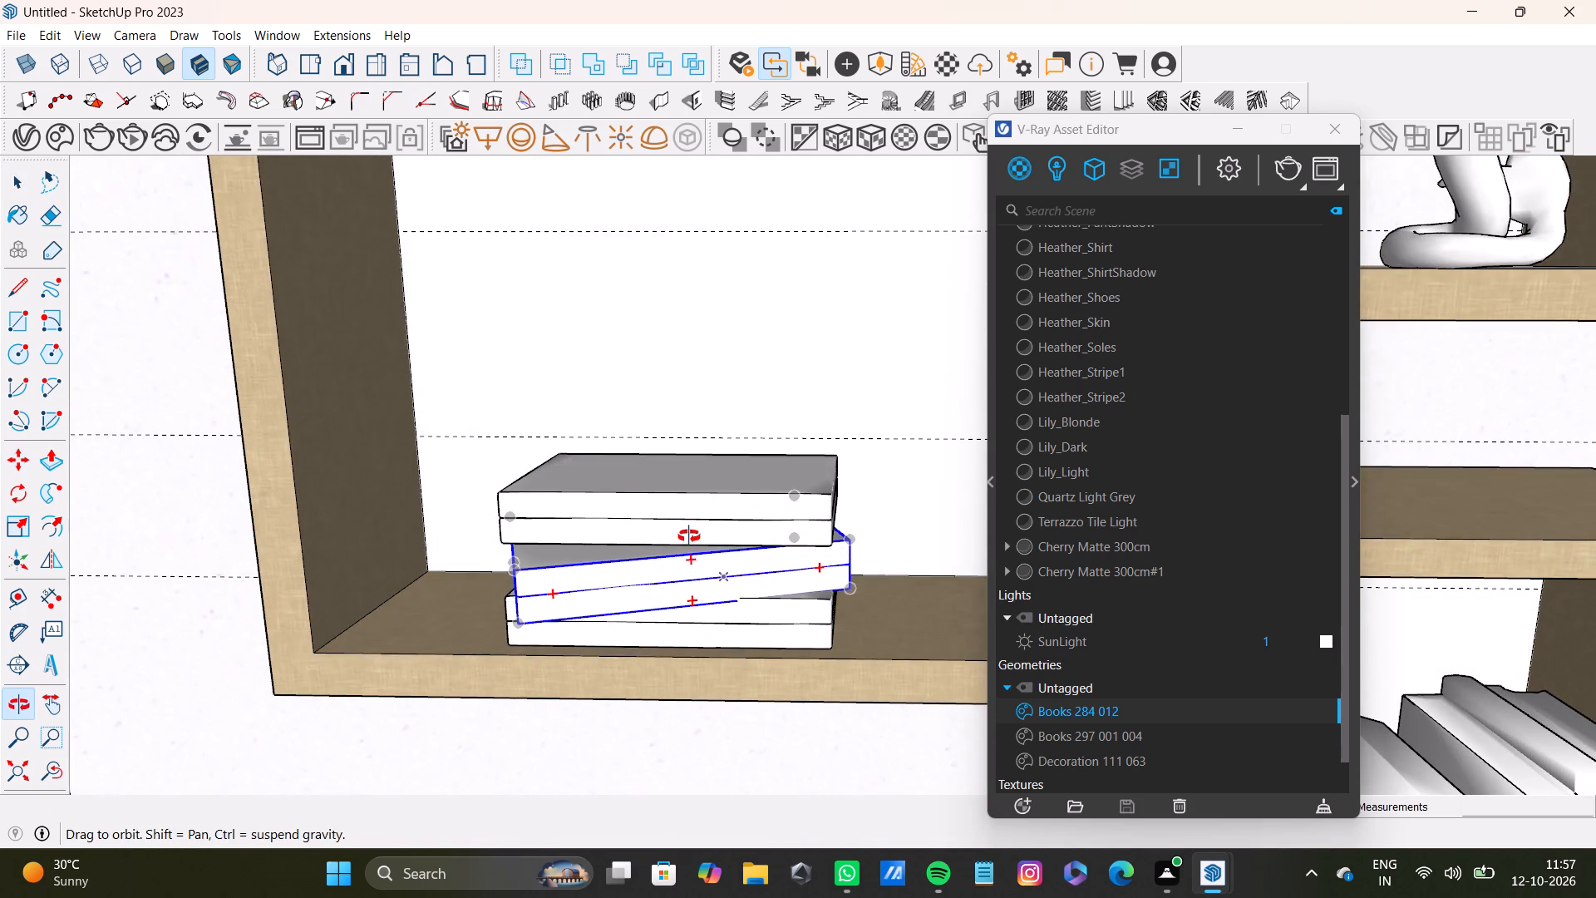
pyautogui.moveTo(689, 536); pyautogui.dragTo(687, 538, button='middle')
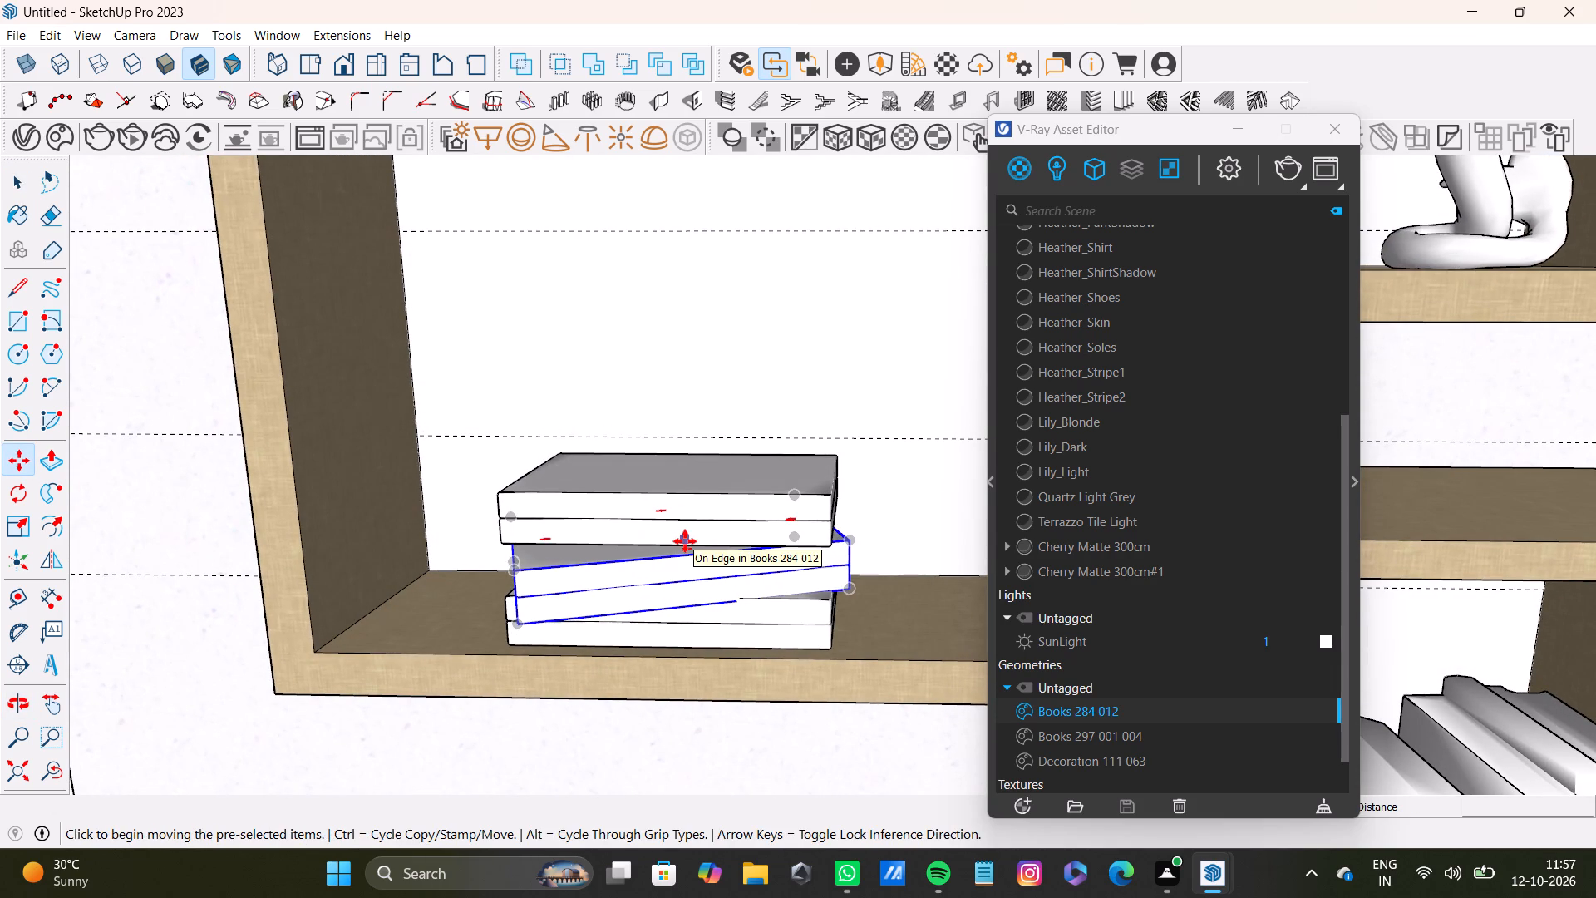
pyautogui.press('m')
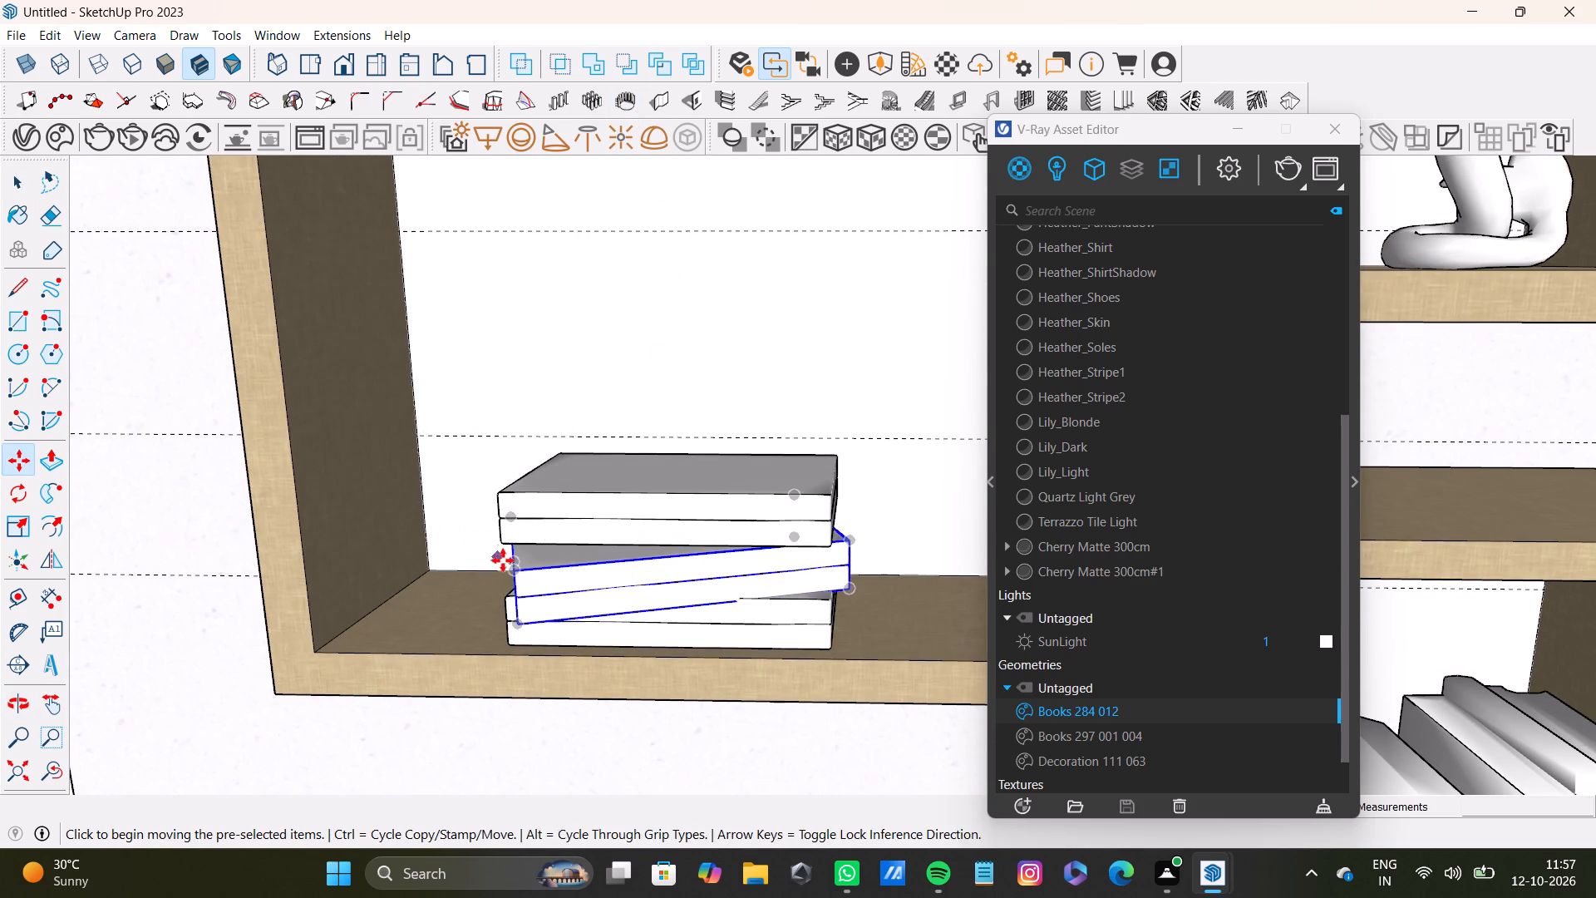
pyautogui.keyDown('shift'); pyautogui.click(507, 580); pyautogui.keyUp('shift')
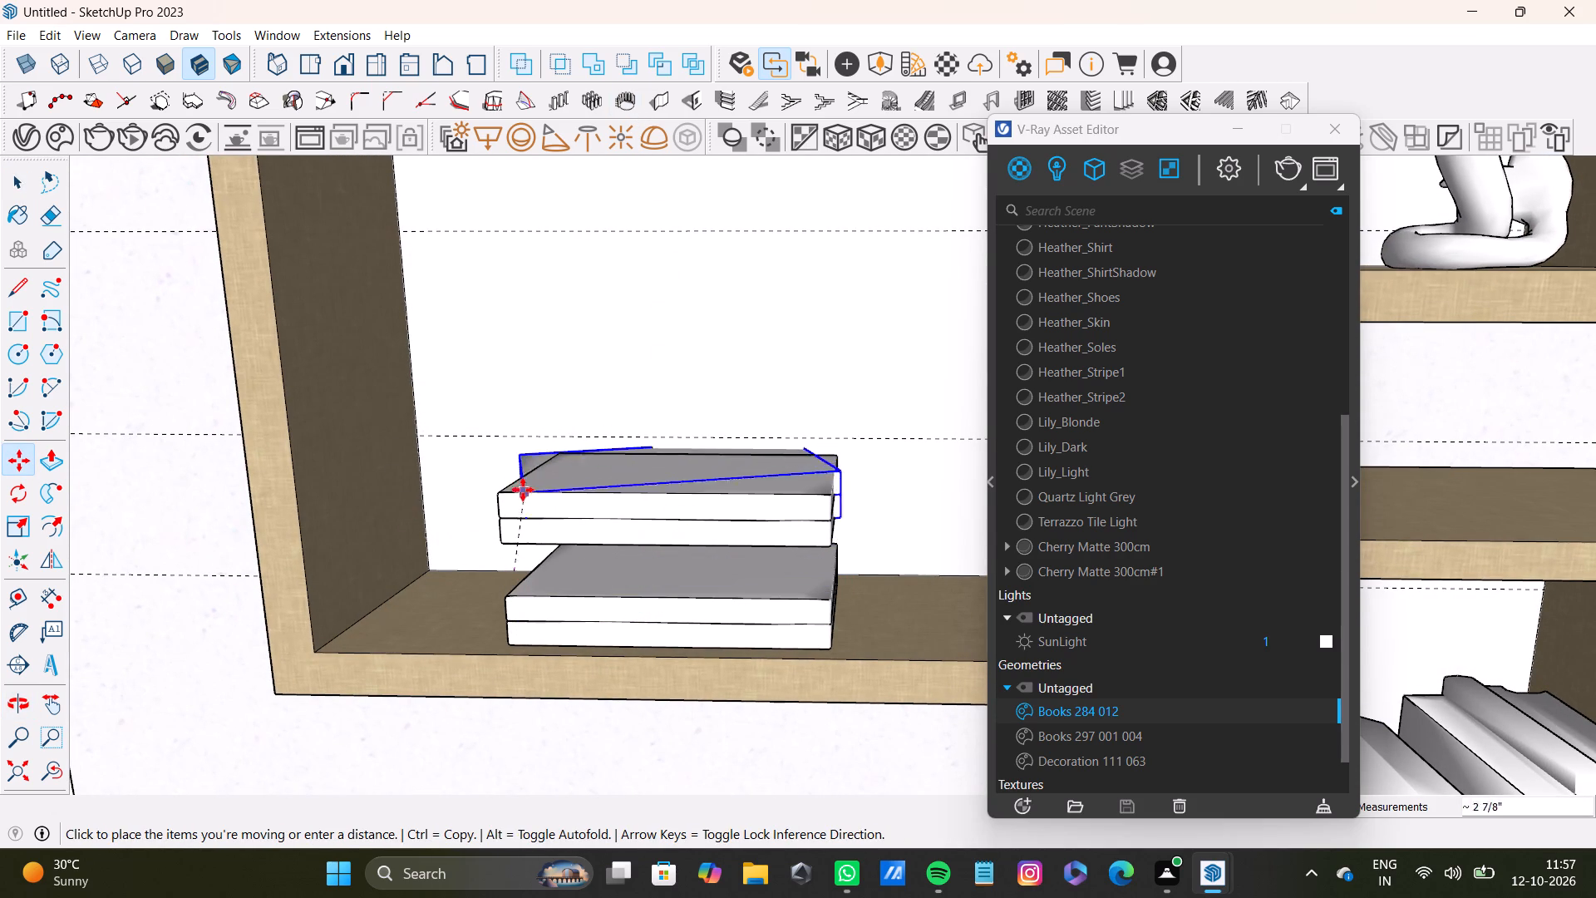
pyautogui.press('space')
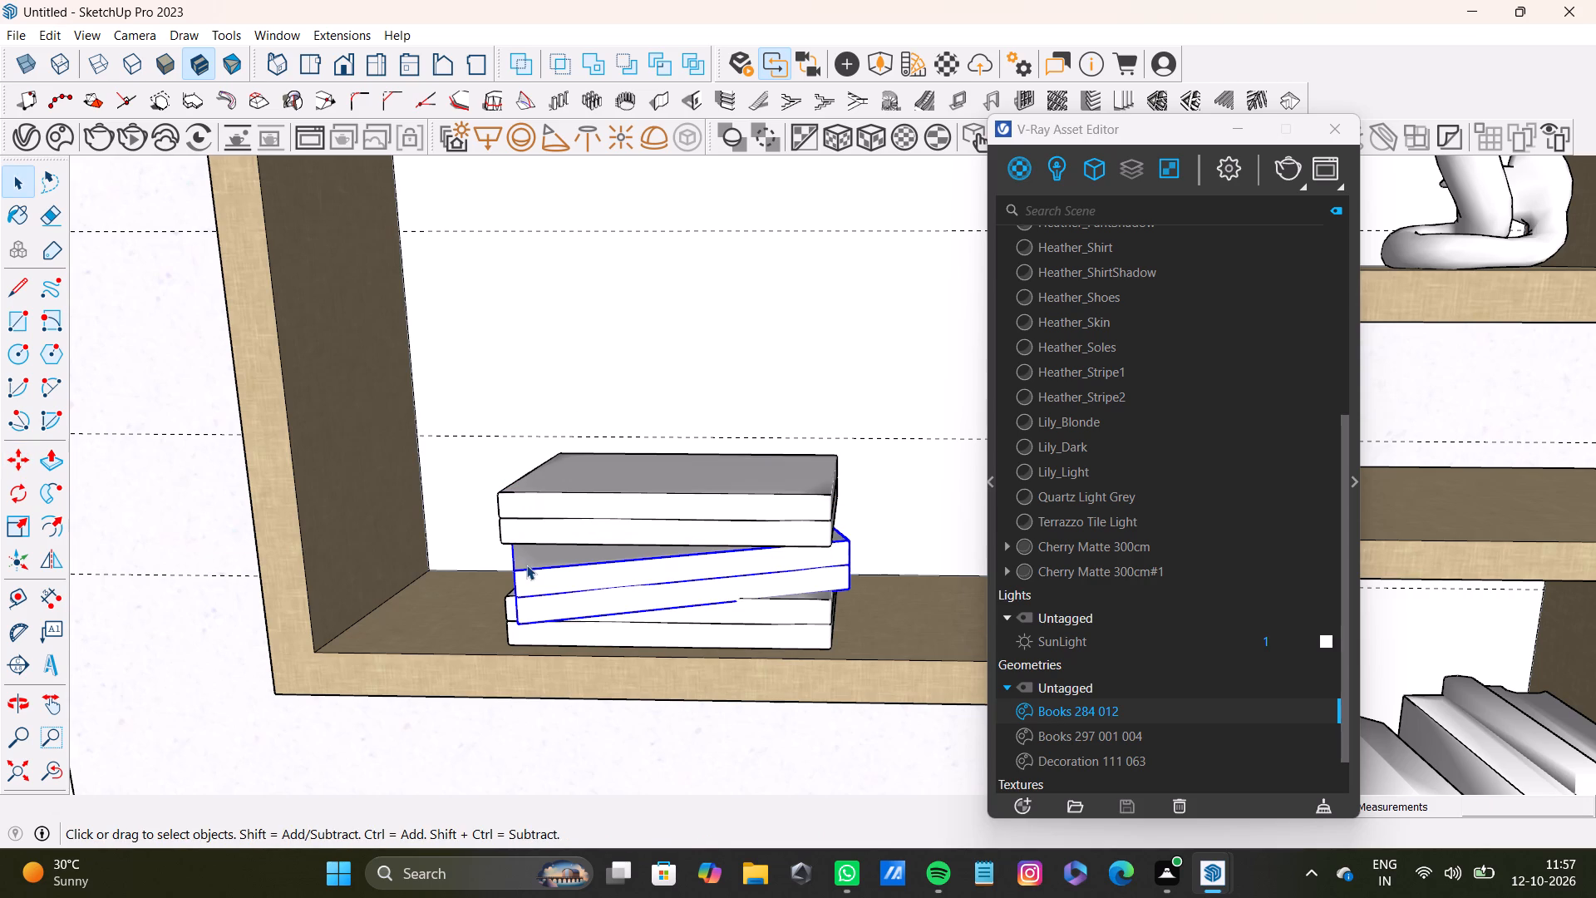
pyautogui.press('m')
pyautogui.keyDown('ctrl'); pyautogui.click(519, 631); pyautogui.keyUp('ctrl')
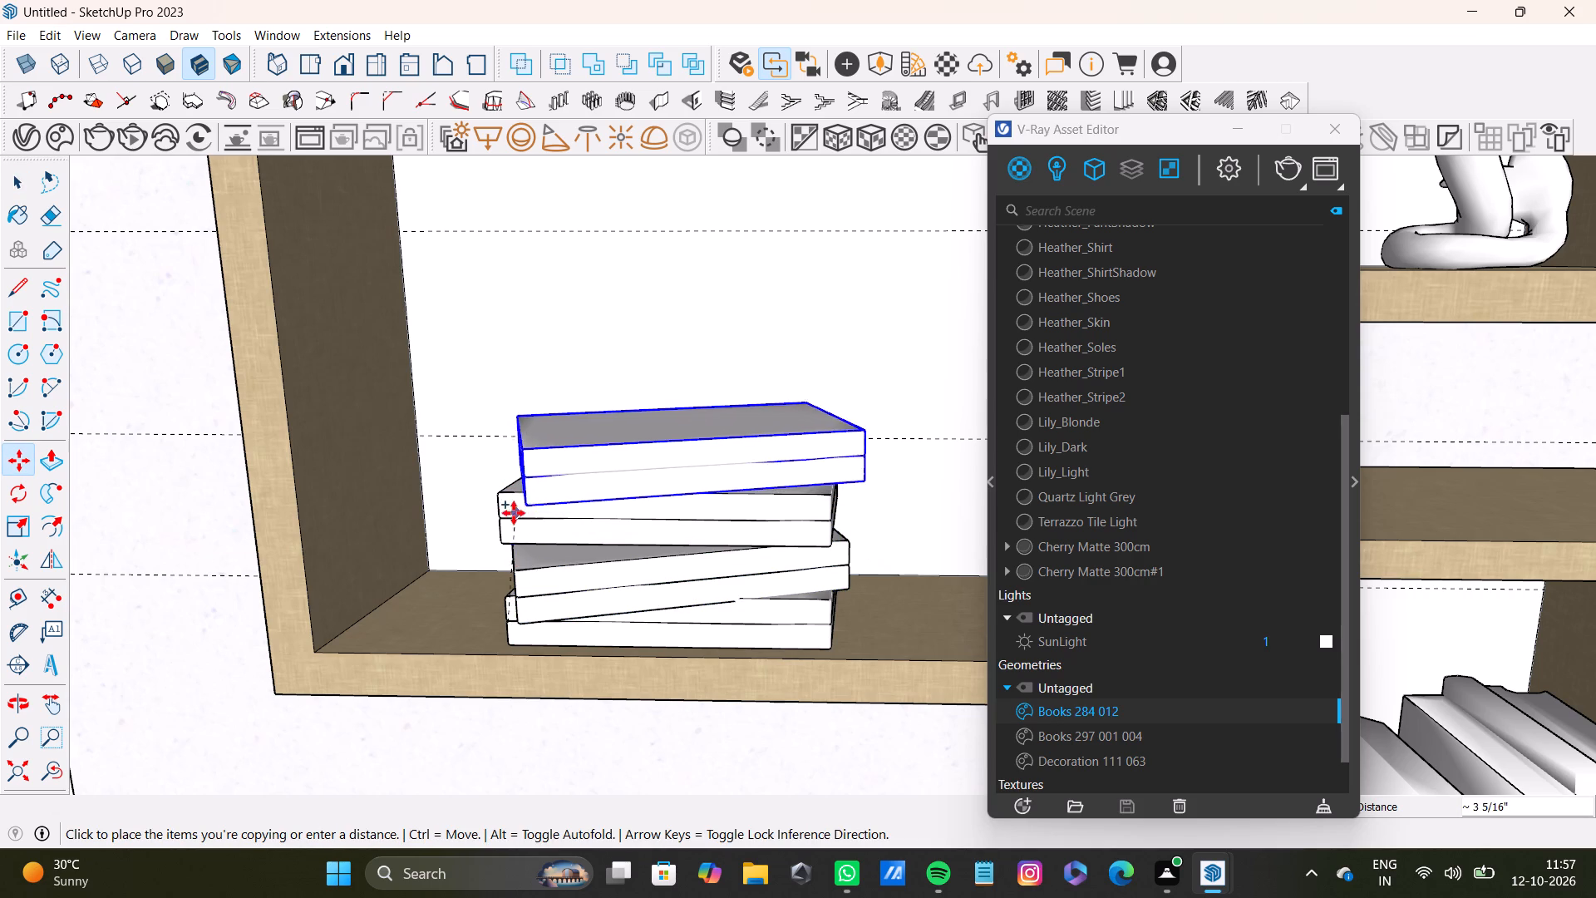
pyautogui.click(512, 507)
# Examine the alignment and contact of the four-layer book stack in the wide box frame from several angles.
pyautogui.moveTo(564, 575); pyautogui.dragTo(638, 700, button='middle')
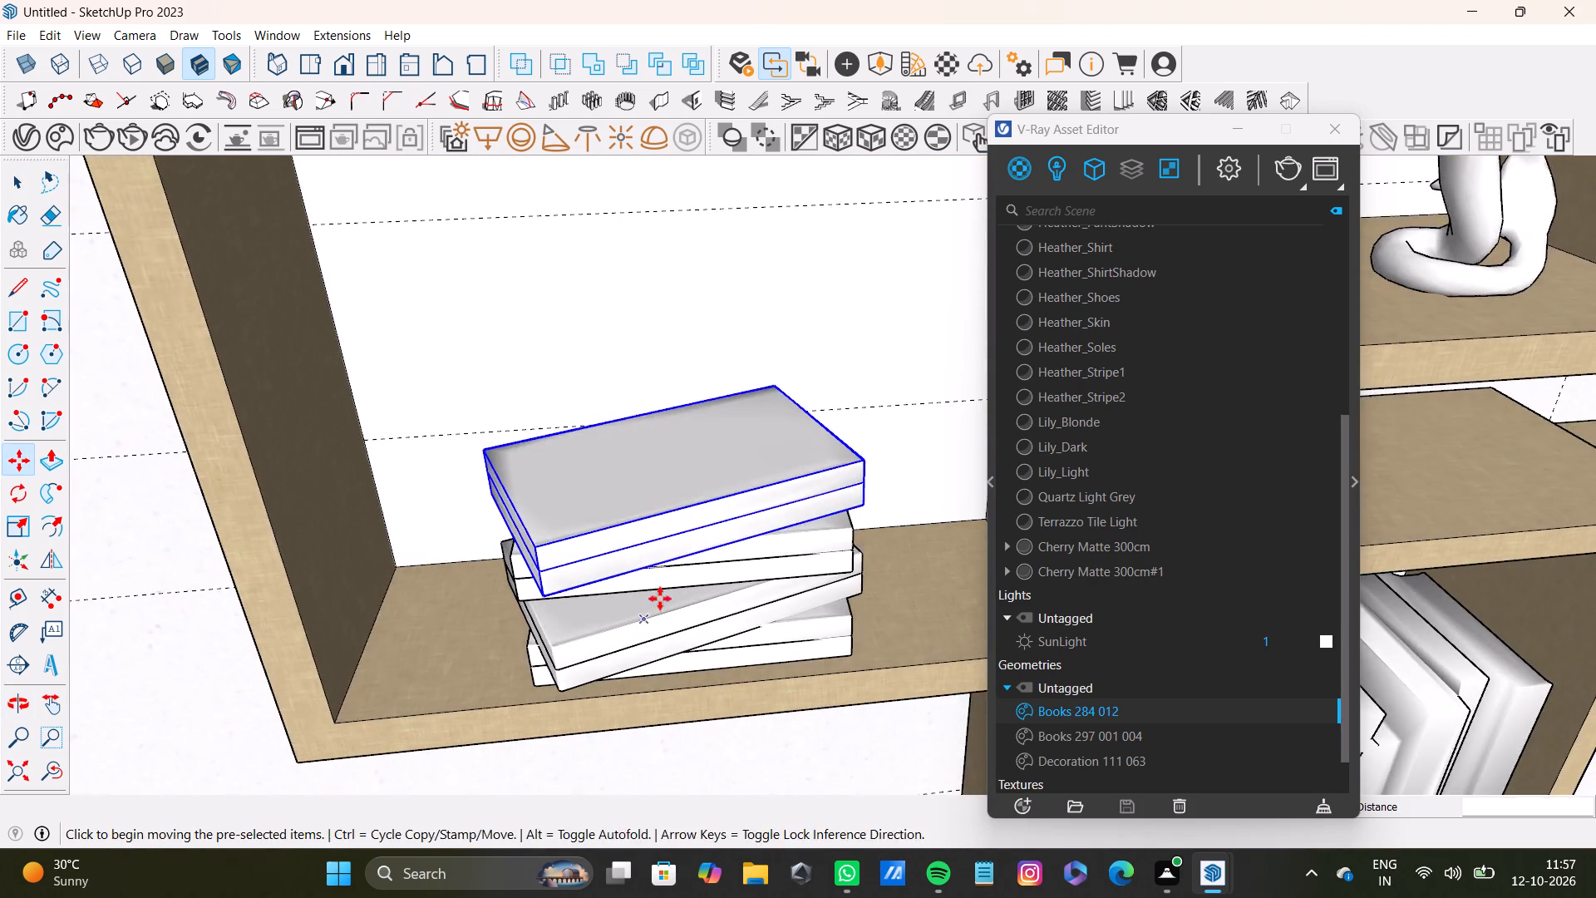
pyautogui.scroll(-5, 661, 597)
pyautogui.moveTo(667, 613); pyautogui.dragTo(476, 534, button='middle')
pyautogui.scroll(7, 614, 495)
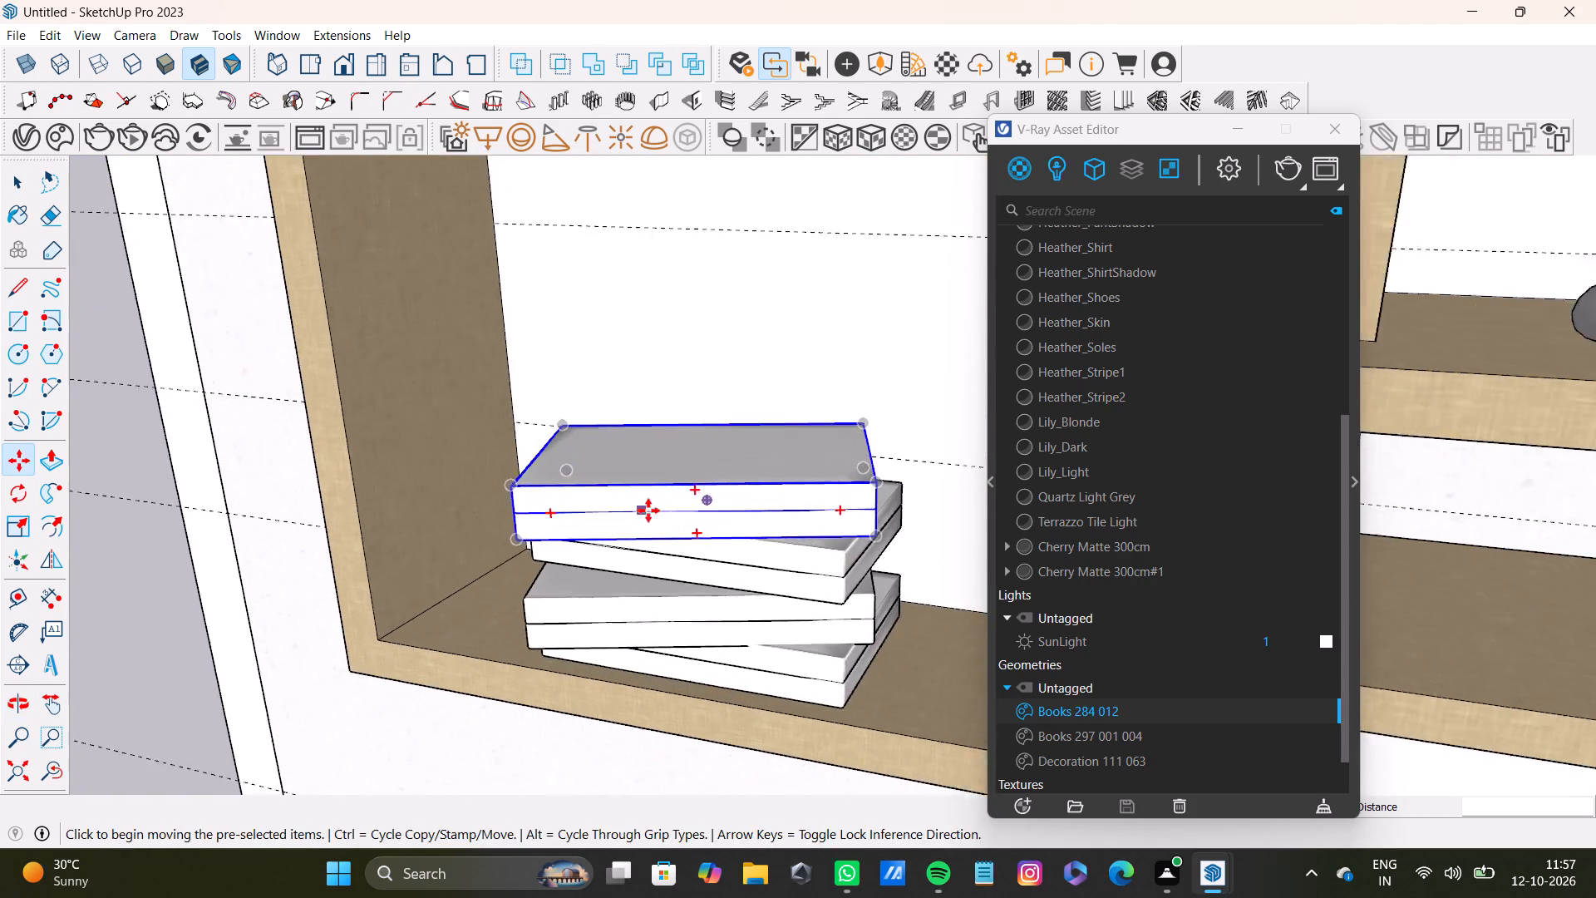
pyautogui.moveTo(741, 556); pyautogui.dragTo(757, 586, button='middle')
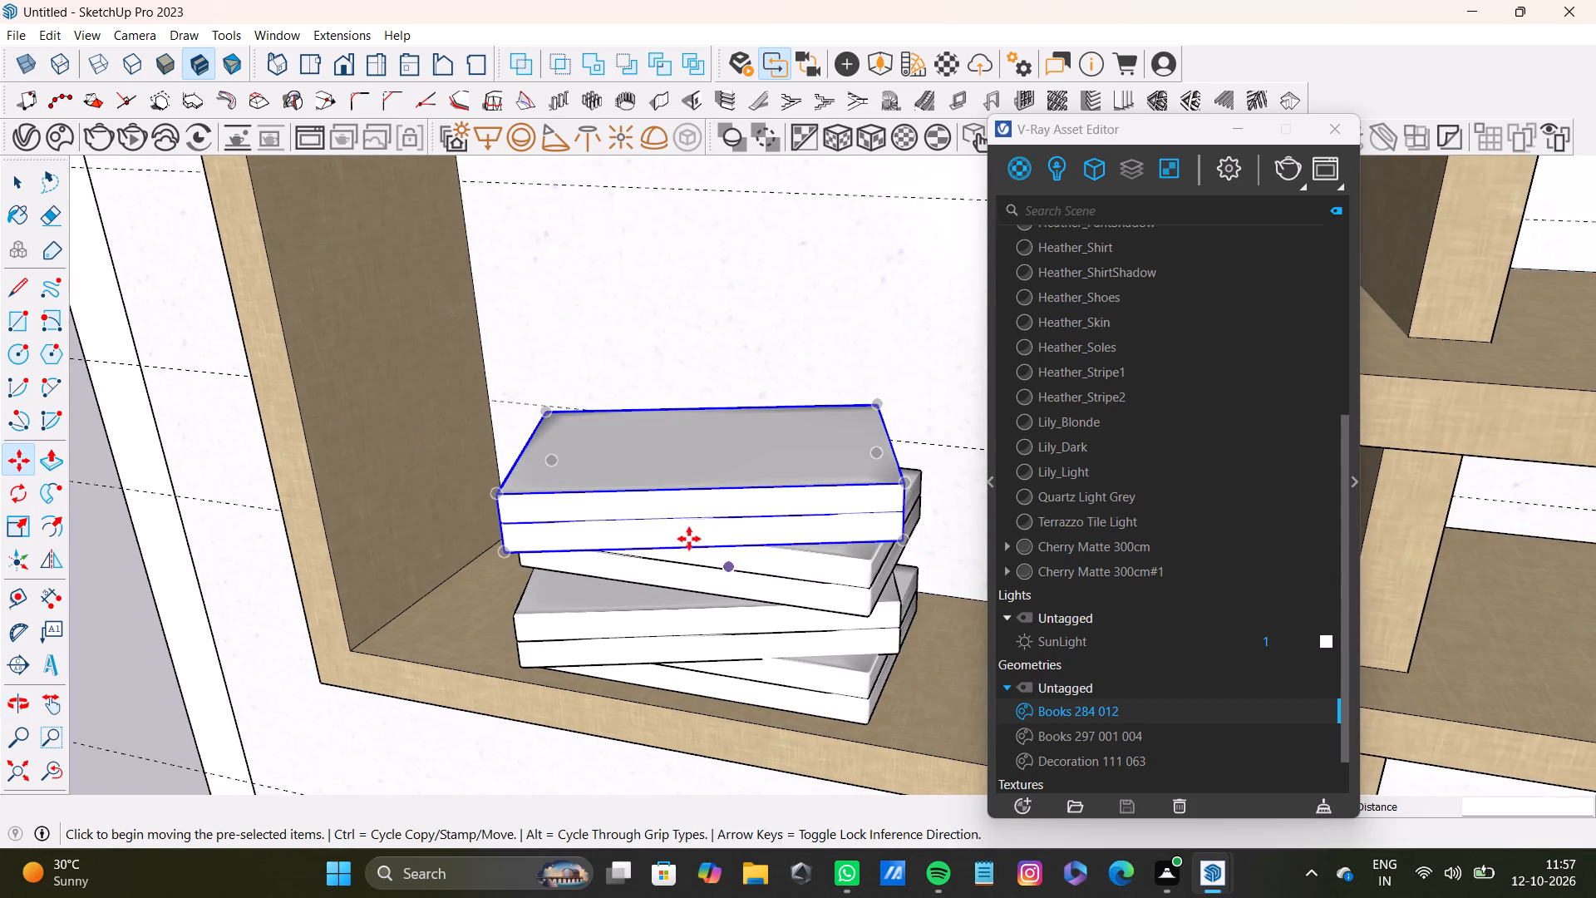
pyautogui.scroll(3, 683, 534)
pyautogui.moveTo(681, 534); pyautogui.dragTo(677, 467, button='middle')
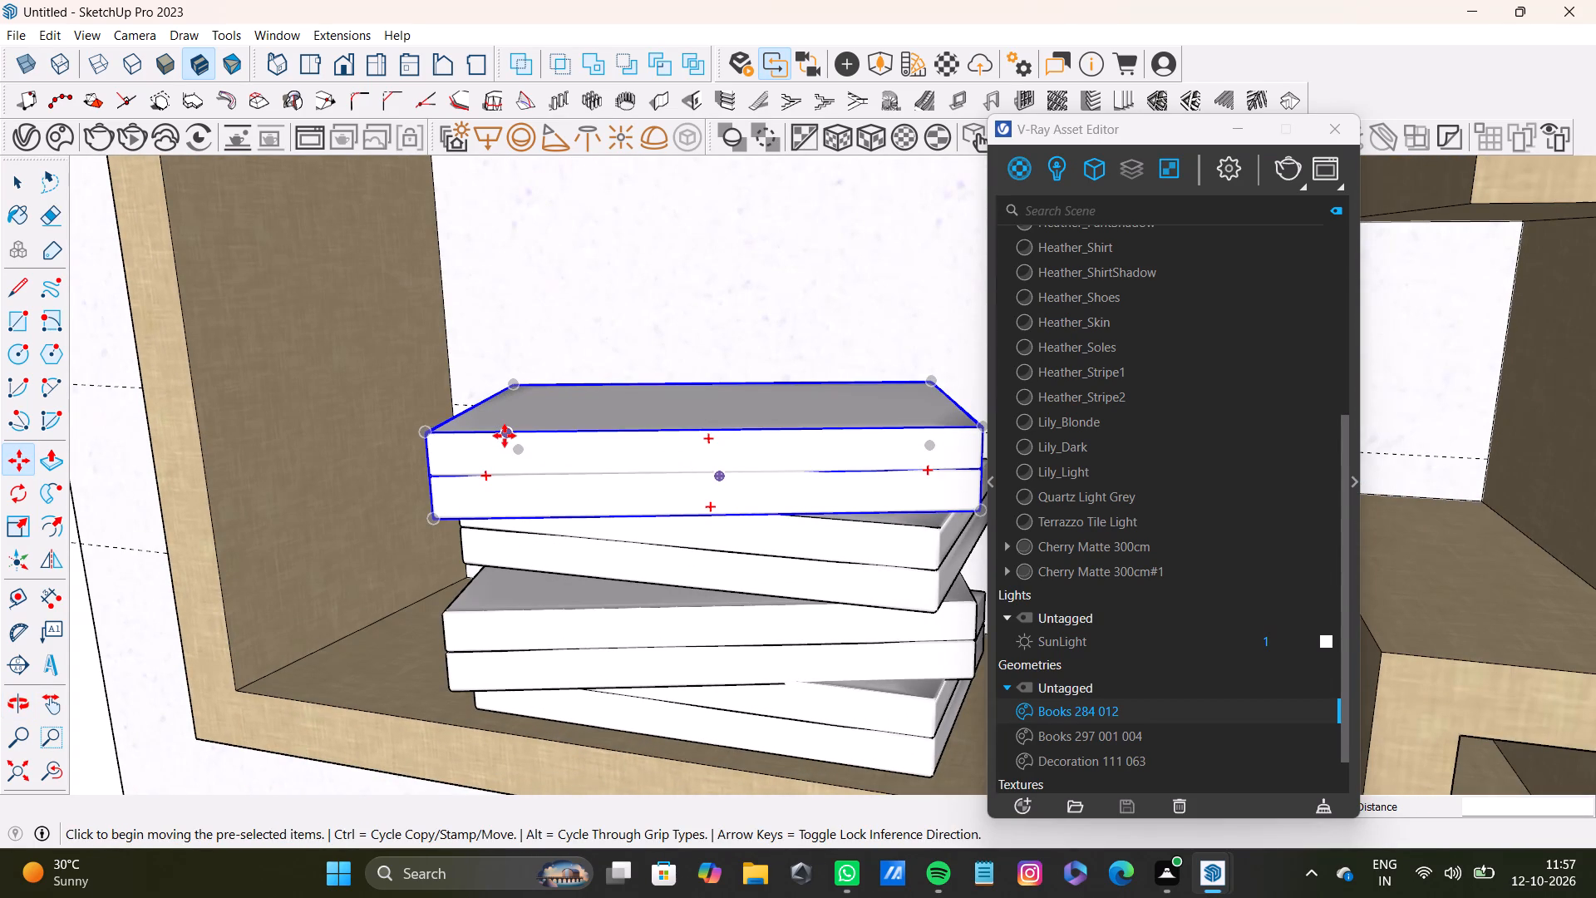
pyautogui.press('m')
pyautogui.scroll(-8, 513, 470)
pyautogui.keyDown('shift'); pyautogui.moveTo(595, 575); pyautogui.dragTo(700, 511, button='middle'); pyautogui.keyUp('shift')
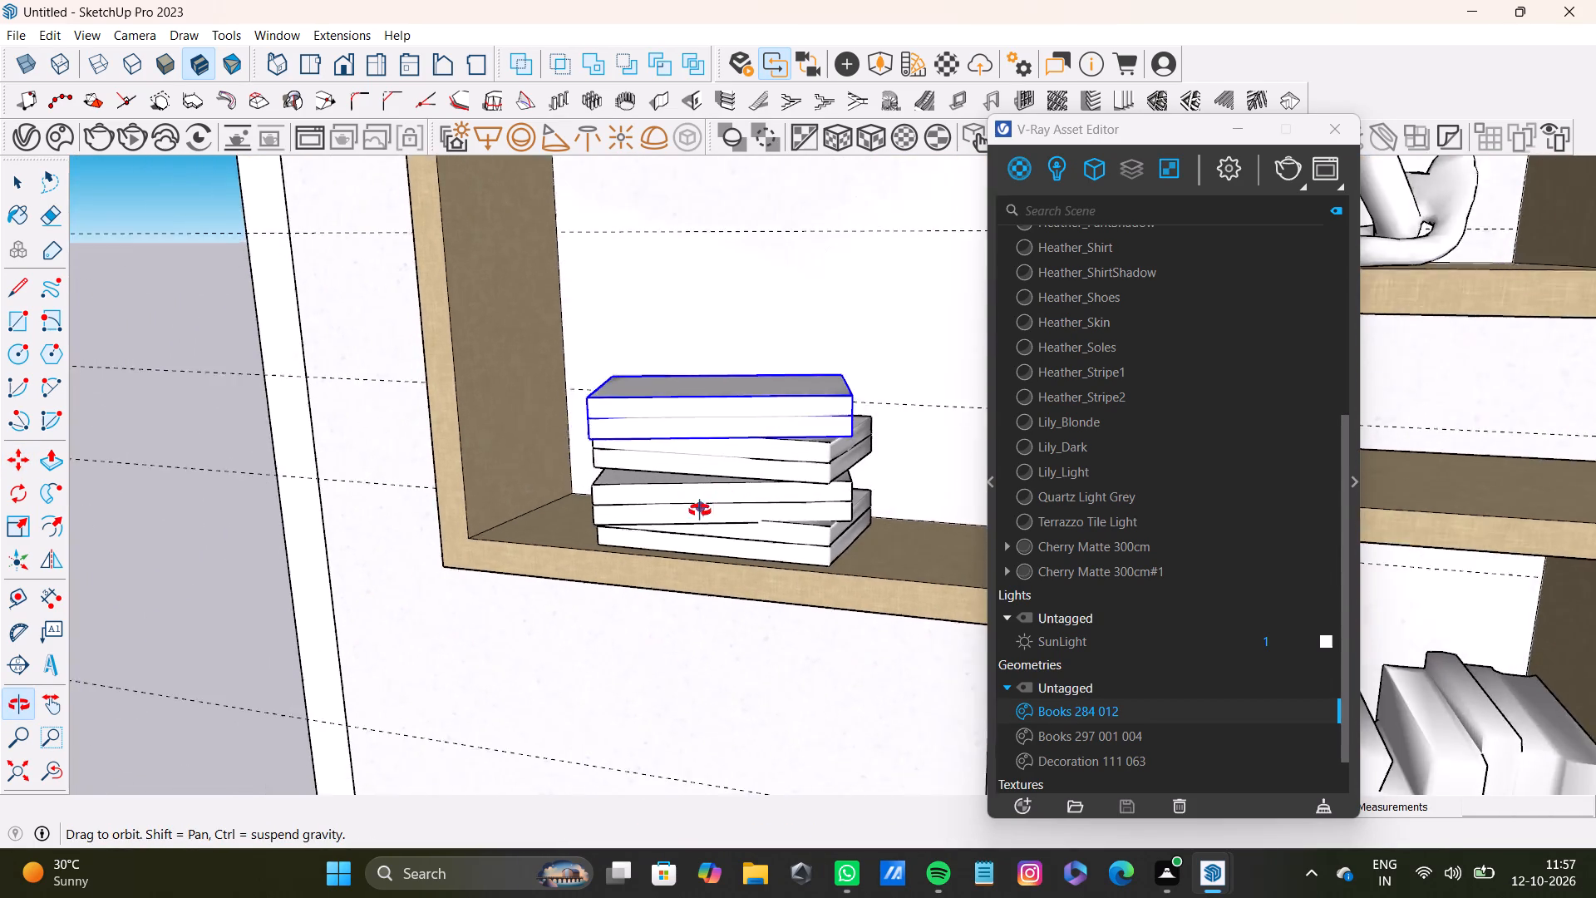
pyautogui.keyDown('shift'); pyautogui.moveTo(700, 511); pyautogui.dragTo(803, 483, button='middle'); pyautogui.keyUp('shift')
pyautogui.press('space')
pyautogui.scroll(6, 803, 483)
pyautogui.scroll(-7, 707, 481)
pyautogui.moveTo(685, 483); pyautogui.dragTo(717, 463, button='middle')
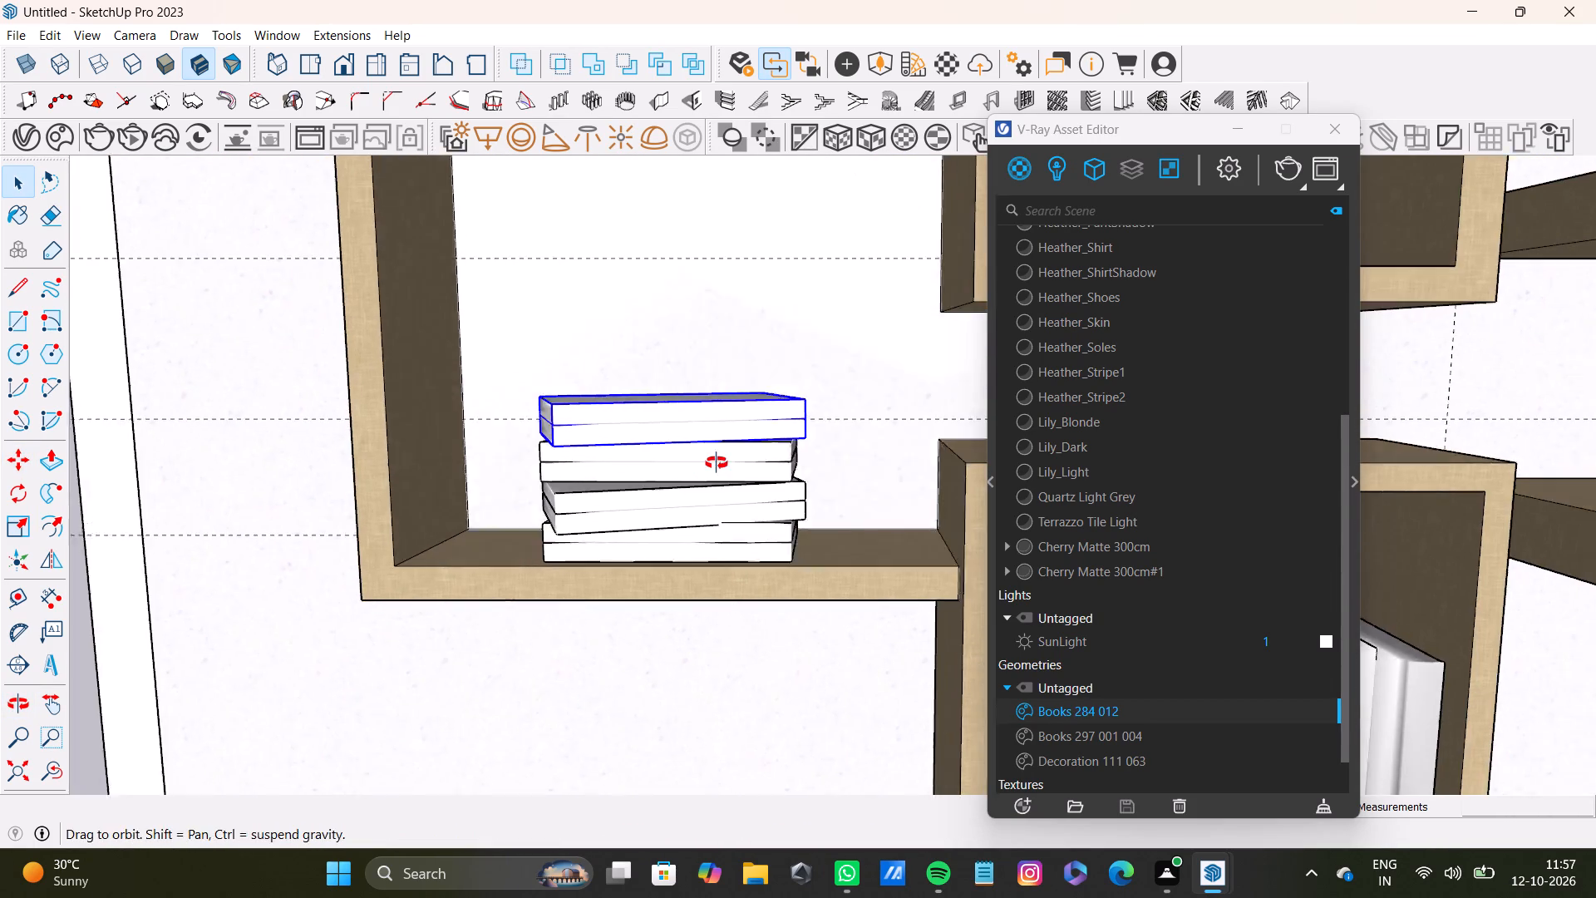
# Scale the top books of the four-layer stack slightly using the grip on their side.
pyautogui.moveTo(717, 463); pyautogui.dragTo(712, 456, button='middle')
pyautogui.moveTo(710, 456); pyautogui.dragTo(669, 525, button='middle')
pyautogui.click(579, 430)
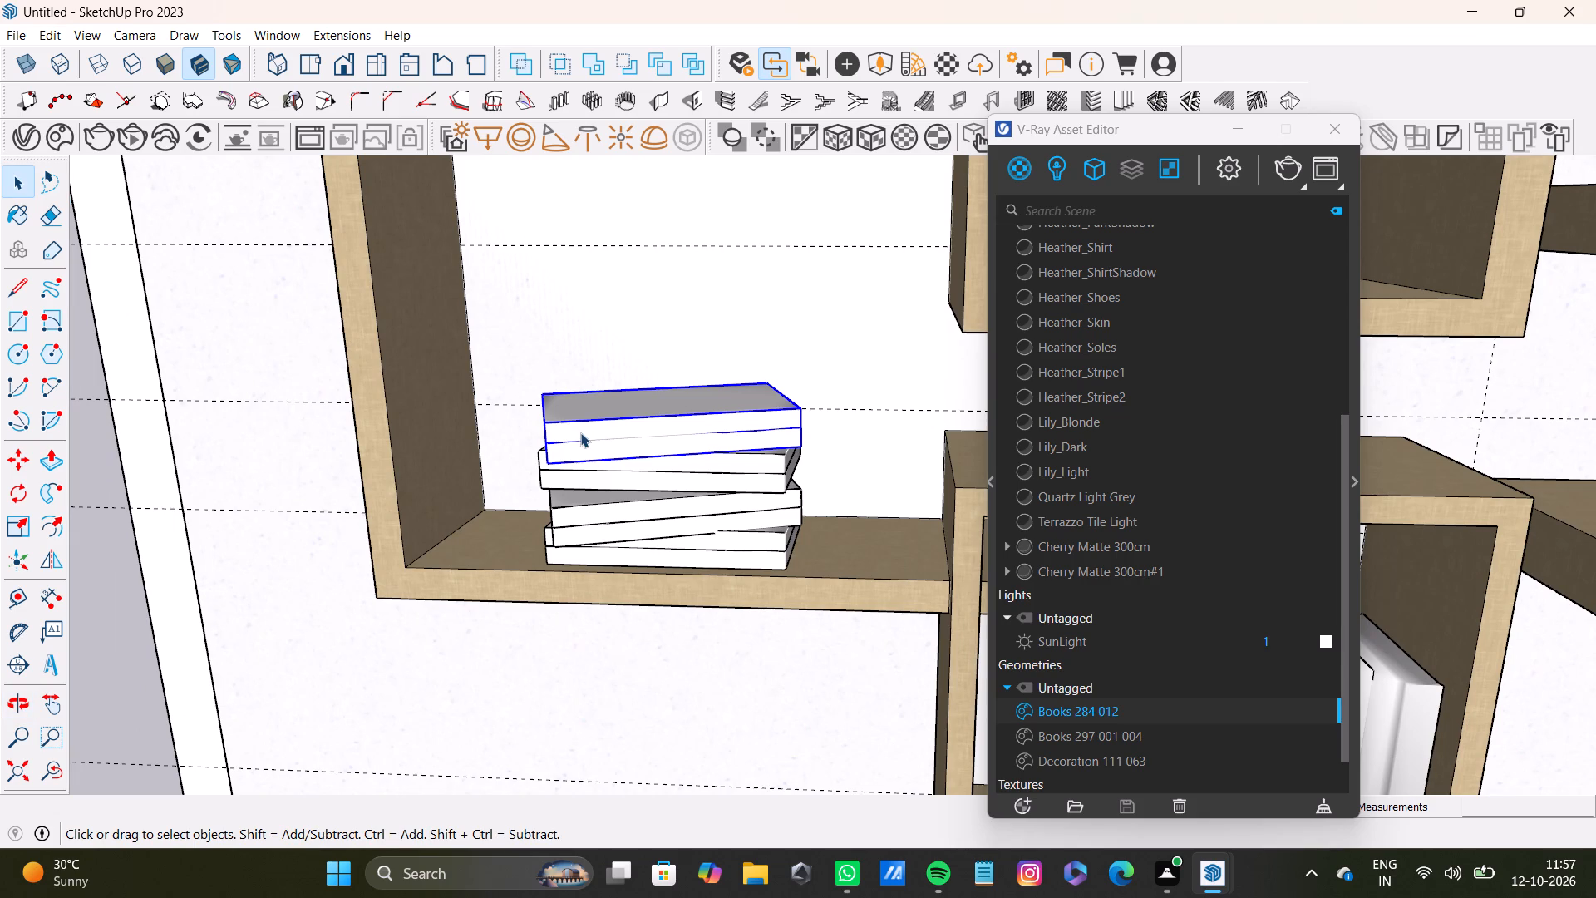
pyautogui.press('s')
pyautogui.moveTo(815, 500); pyautogui.dragTo(986, 533, button='middle')
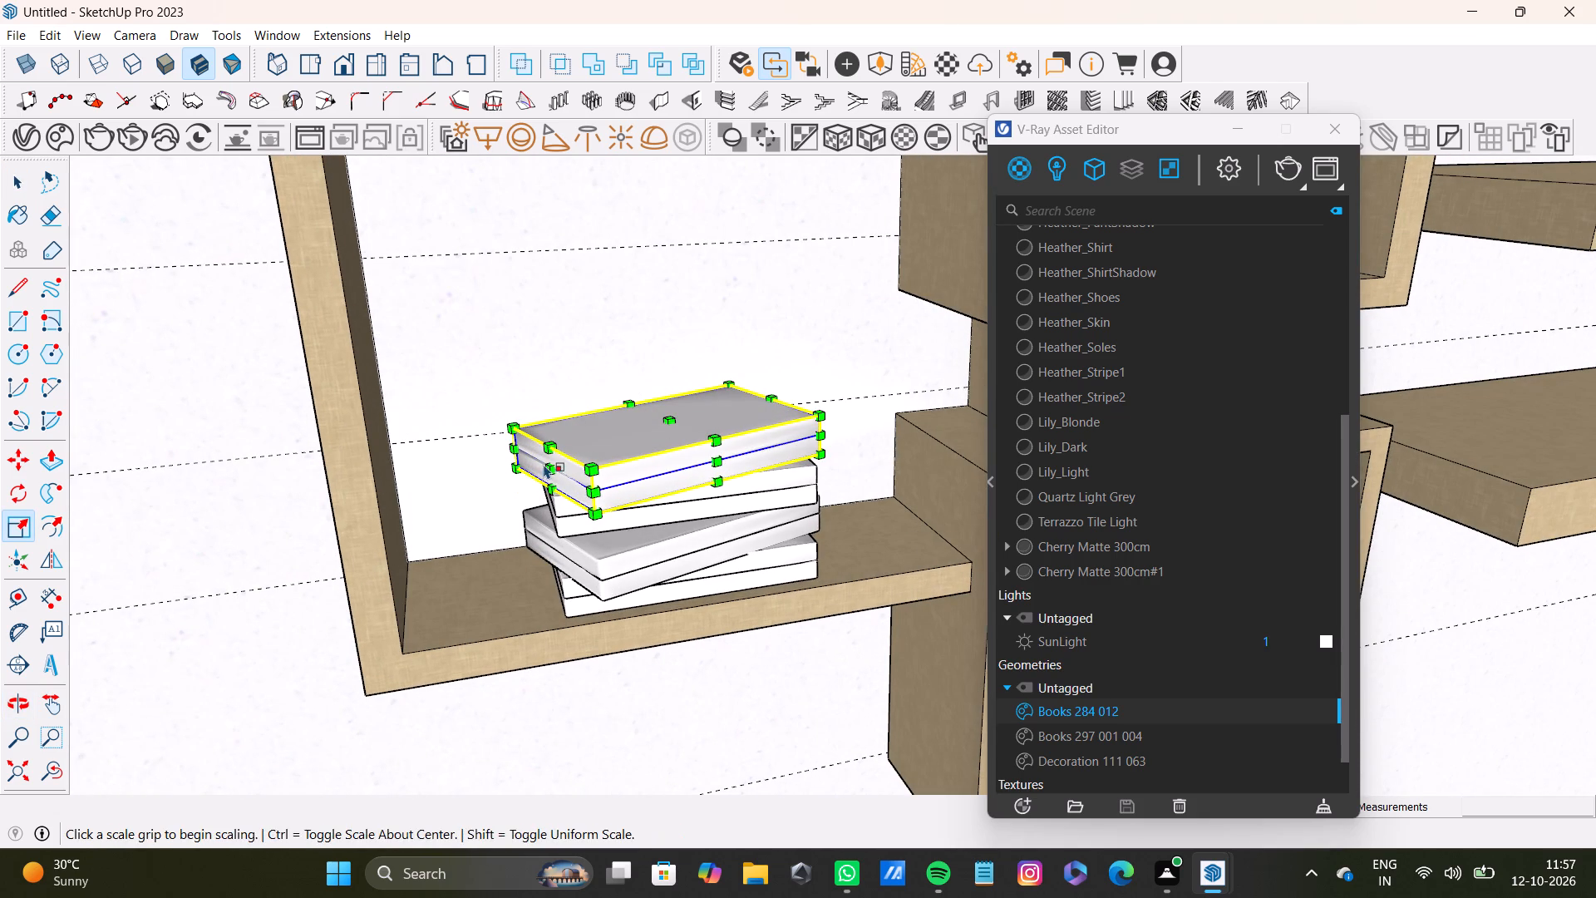
pyautogui.moveTo(548, 468); pyautogui.dragTo(568, 461)
pyautogui.scroll(-5, 584, 491)
pyautogui.moveTo(691, 558); pyautogui.dragTo(702, 422, button='middle')
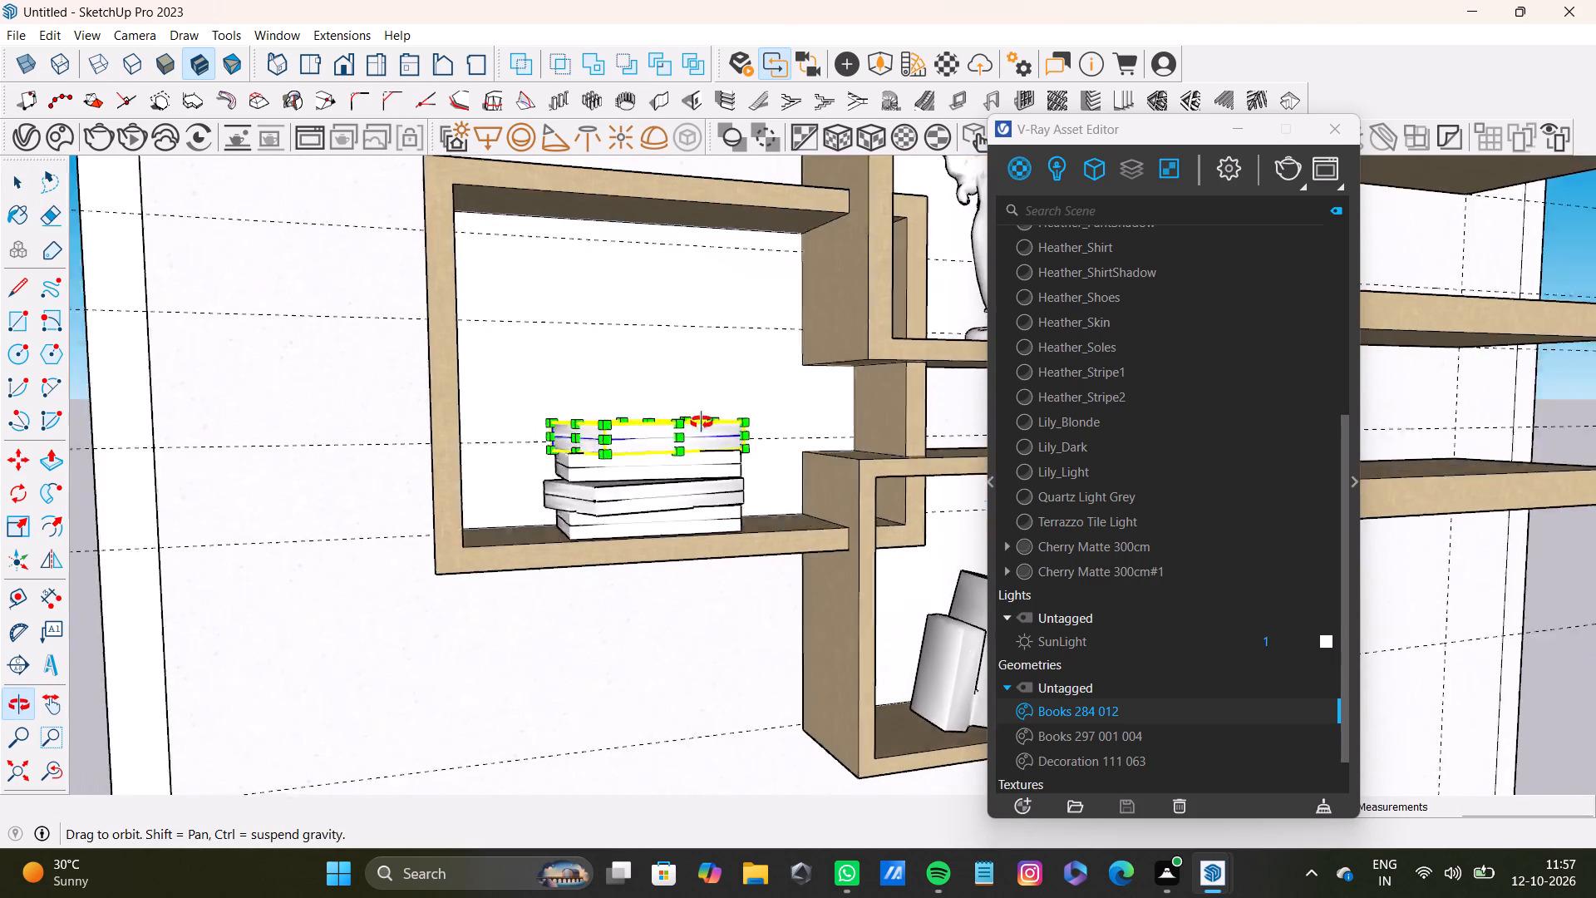
pyautogui.moveTo(702, 422); pyautogui.dragTo(572, 488, button='middle')
pyautogui.press('space')
pyautogui.click(151, 404)
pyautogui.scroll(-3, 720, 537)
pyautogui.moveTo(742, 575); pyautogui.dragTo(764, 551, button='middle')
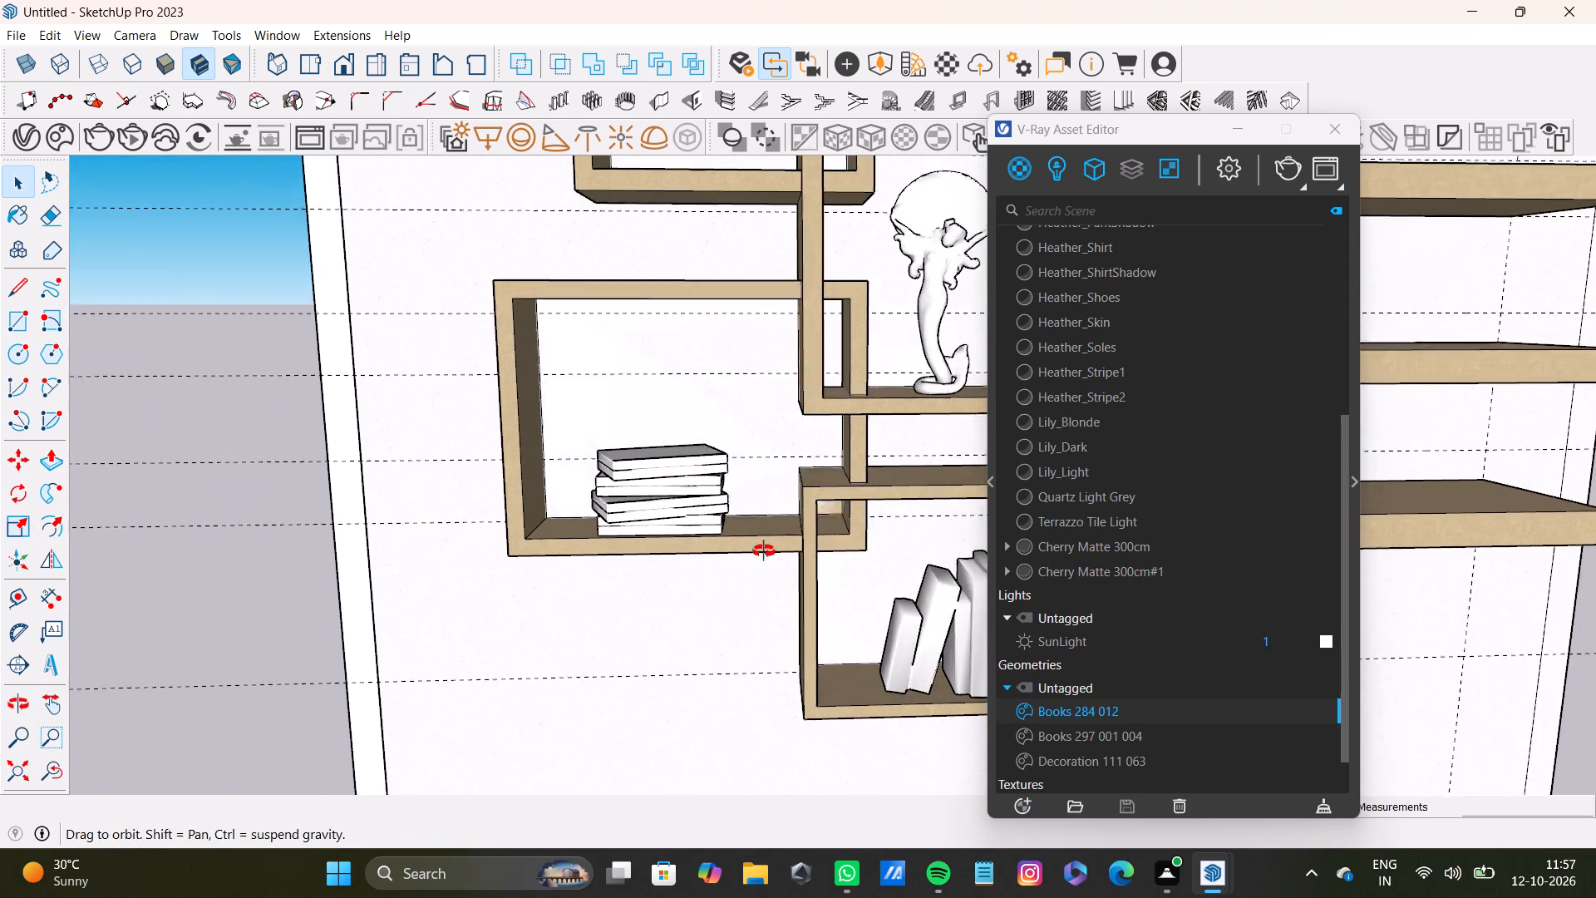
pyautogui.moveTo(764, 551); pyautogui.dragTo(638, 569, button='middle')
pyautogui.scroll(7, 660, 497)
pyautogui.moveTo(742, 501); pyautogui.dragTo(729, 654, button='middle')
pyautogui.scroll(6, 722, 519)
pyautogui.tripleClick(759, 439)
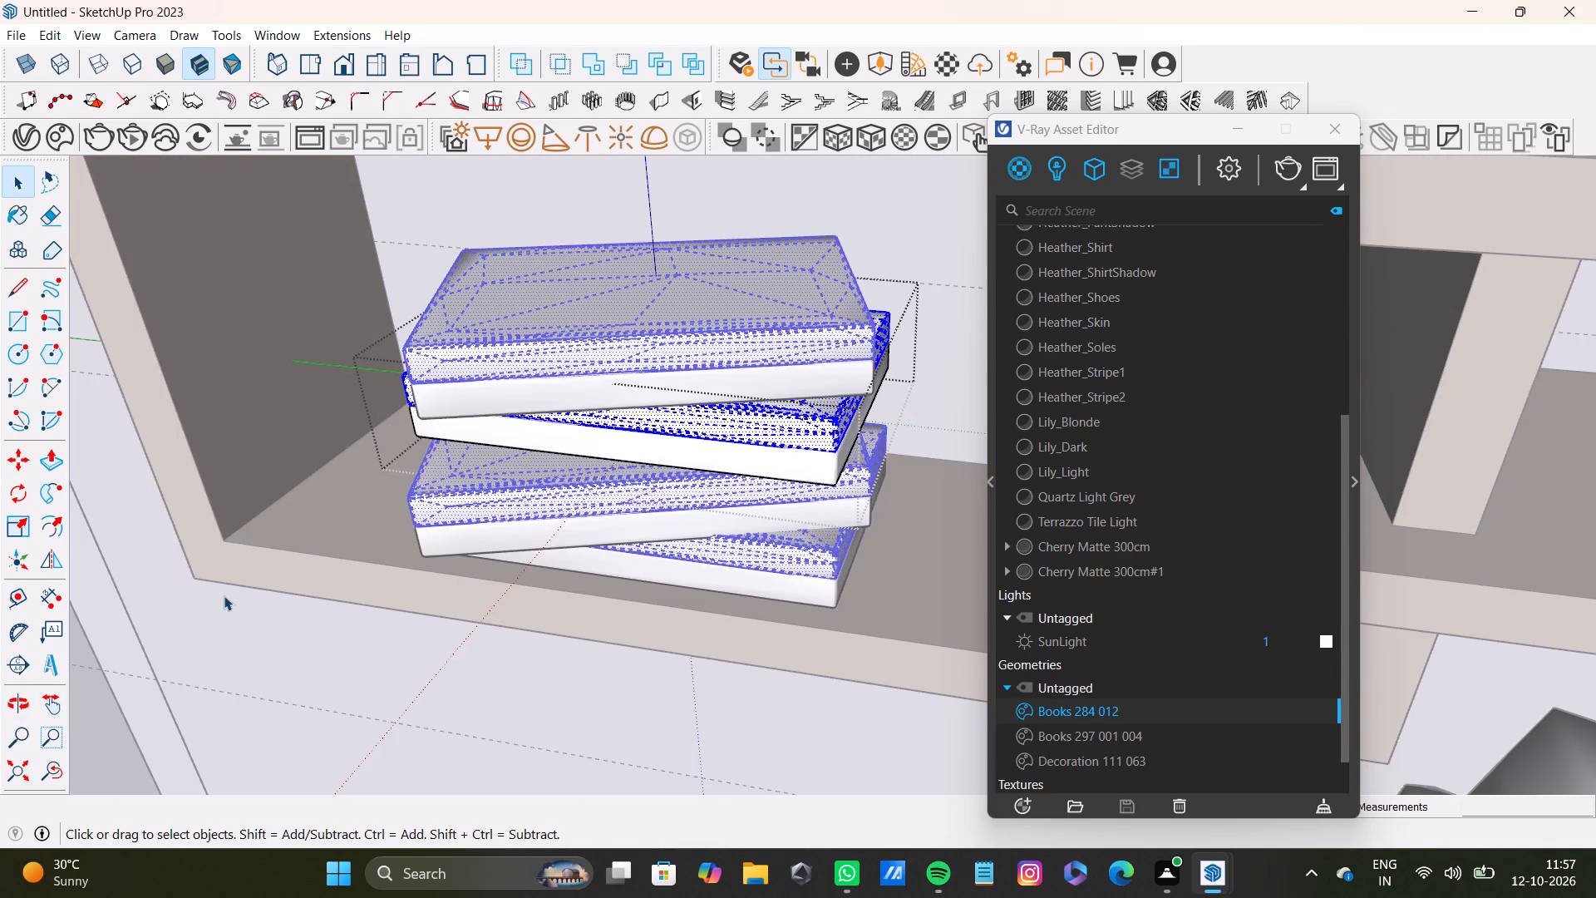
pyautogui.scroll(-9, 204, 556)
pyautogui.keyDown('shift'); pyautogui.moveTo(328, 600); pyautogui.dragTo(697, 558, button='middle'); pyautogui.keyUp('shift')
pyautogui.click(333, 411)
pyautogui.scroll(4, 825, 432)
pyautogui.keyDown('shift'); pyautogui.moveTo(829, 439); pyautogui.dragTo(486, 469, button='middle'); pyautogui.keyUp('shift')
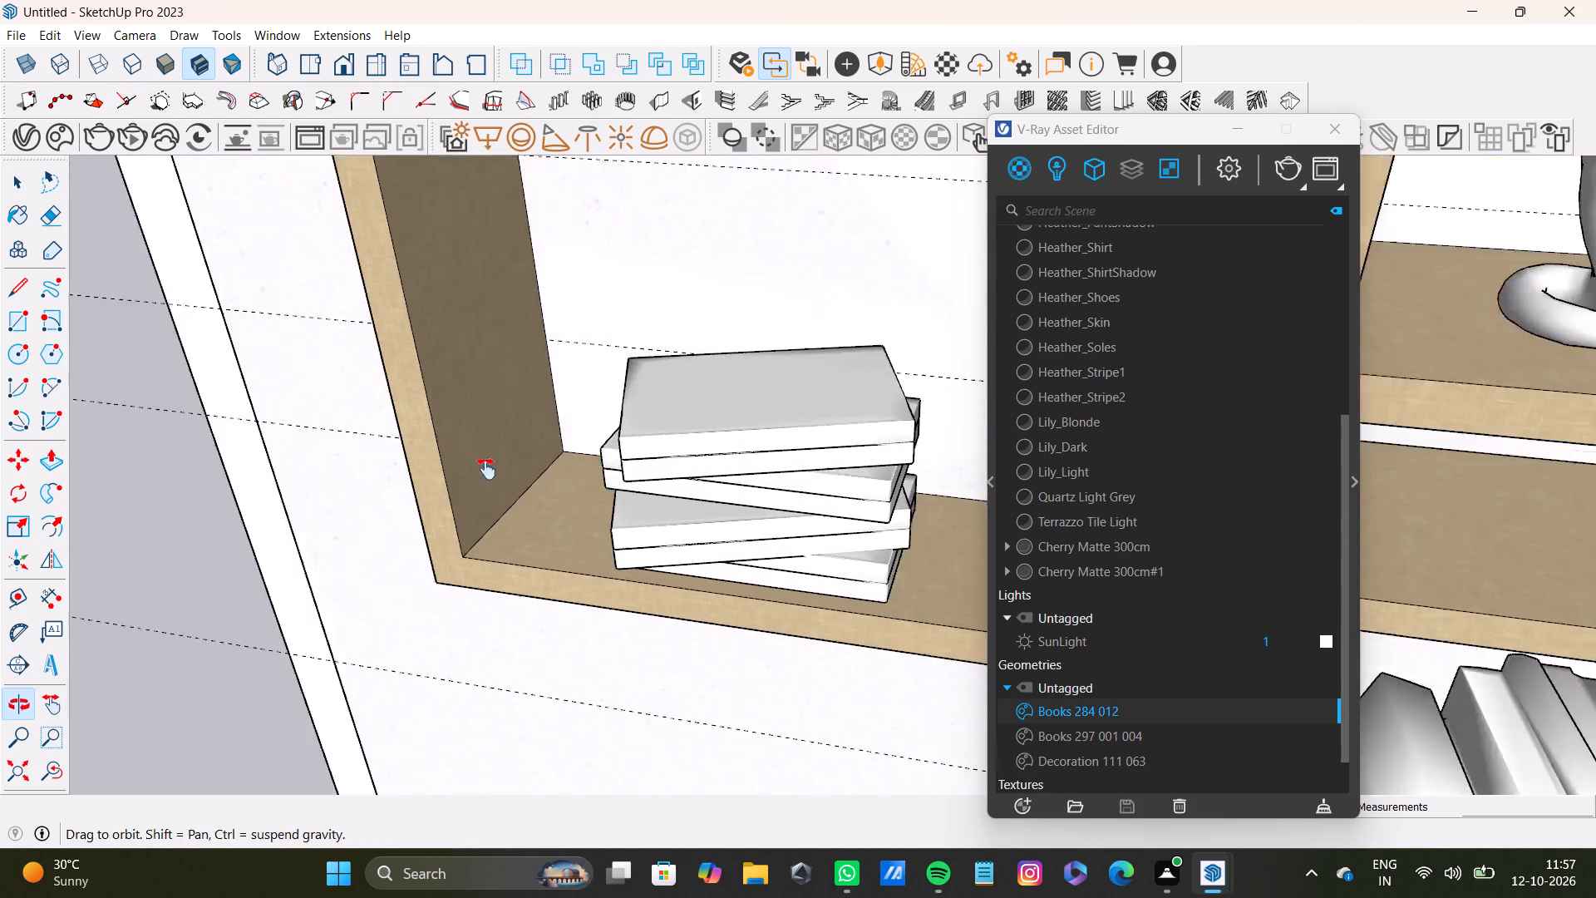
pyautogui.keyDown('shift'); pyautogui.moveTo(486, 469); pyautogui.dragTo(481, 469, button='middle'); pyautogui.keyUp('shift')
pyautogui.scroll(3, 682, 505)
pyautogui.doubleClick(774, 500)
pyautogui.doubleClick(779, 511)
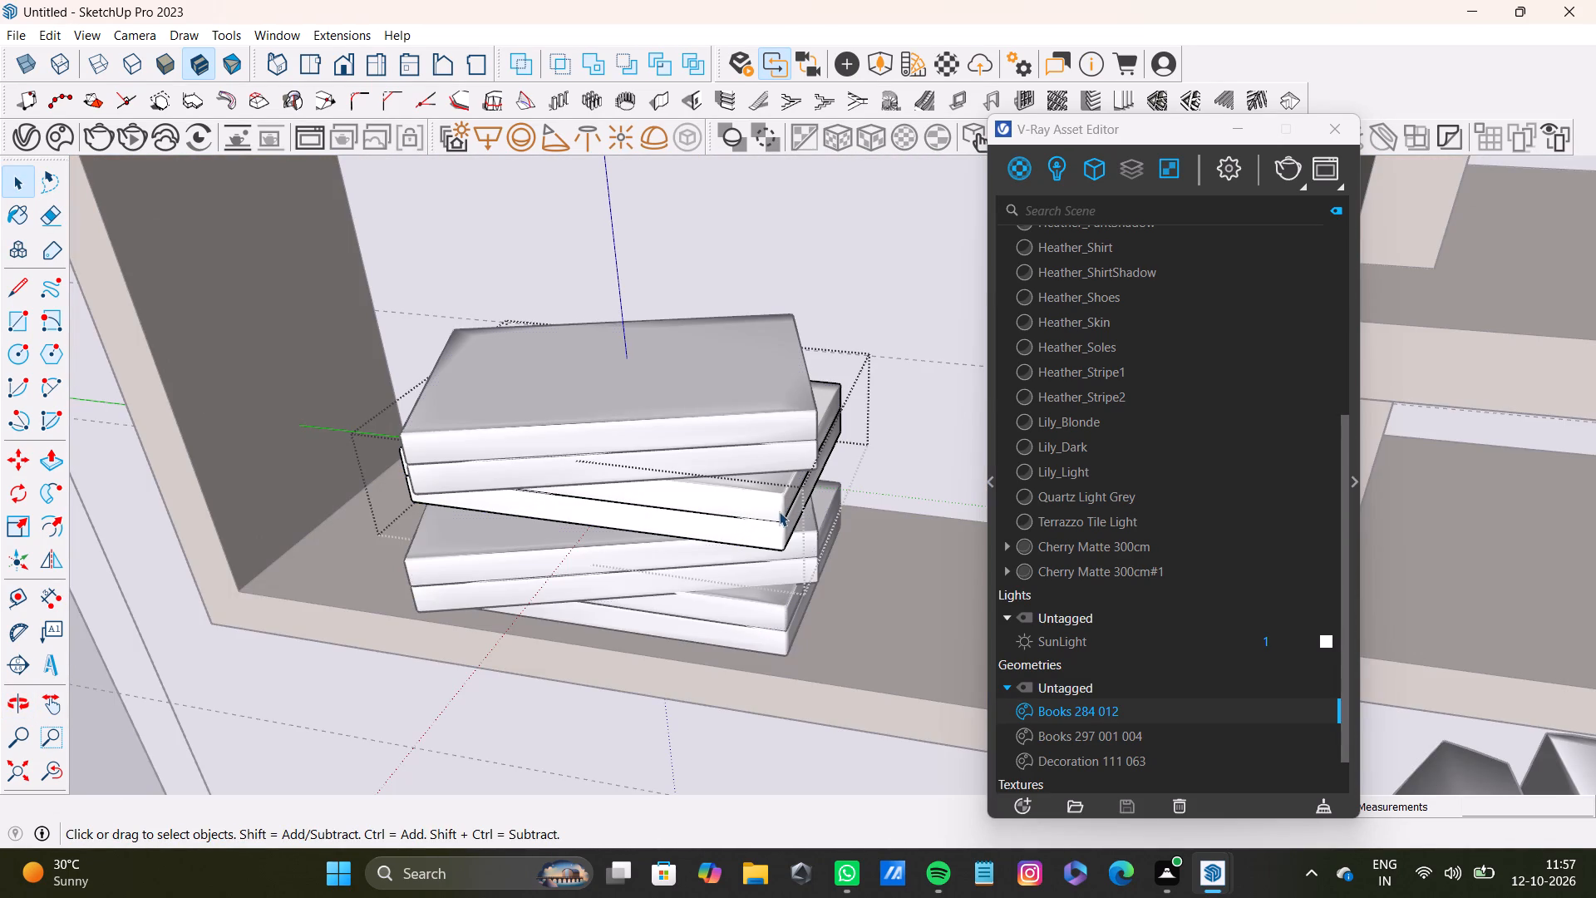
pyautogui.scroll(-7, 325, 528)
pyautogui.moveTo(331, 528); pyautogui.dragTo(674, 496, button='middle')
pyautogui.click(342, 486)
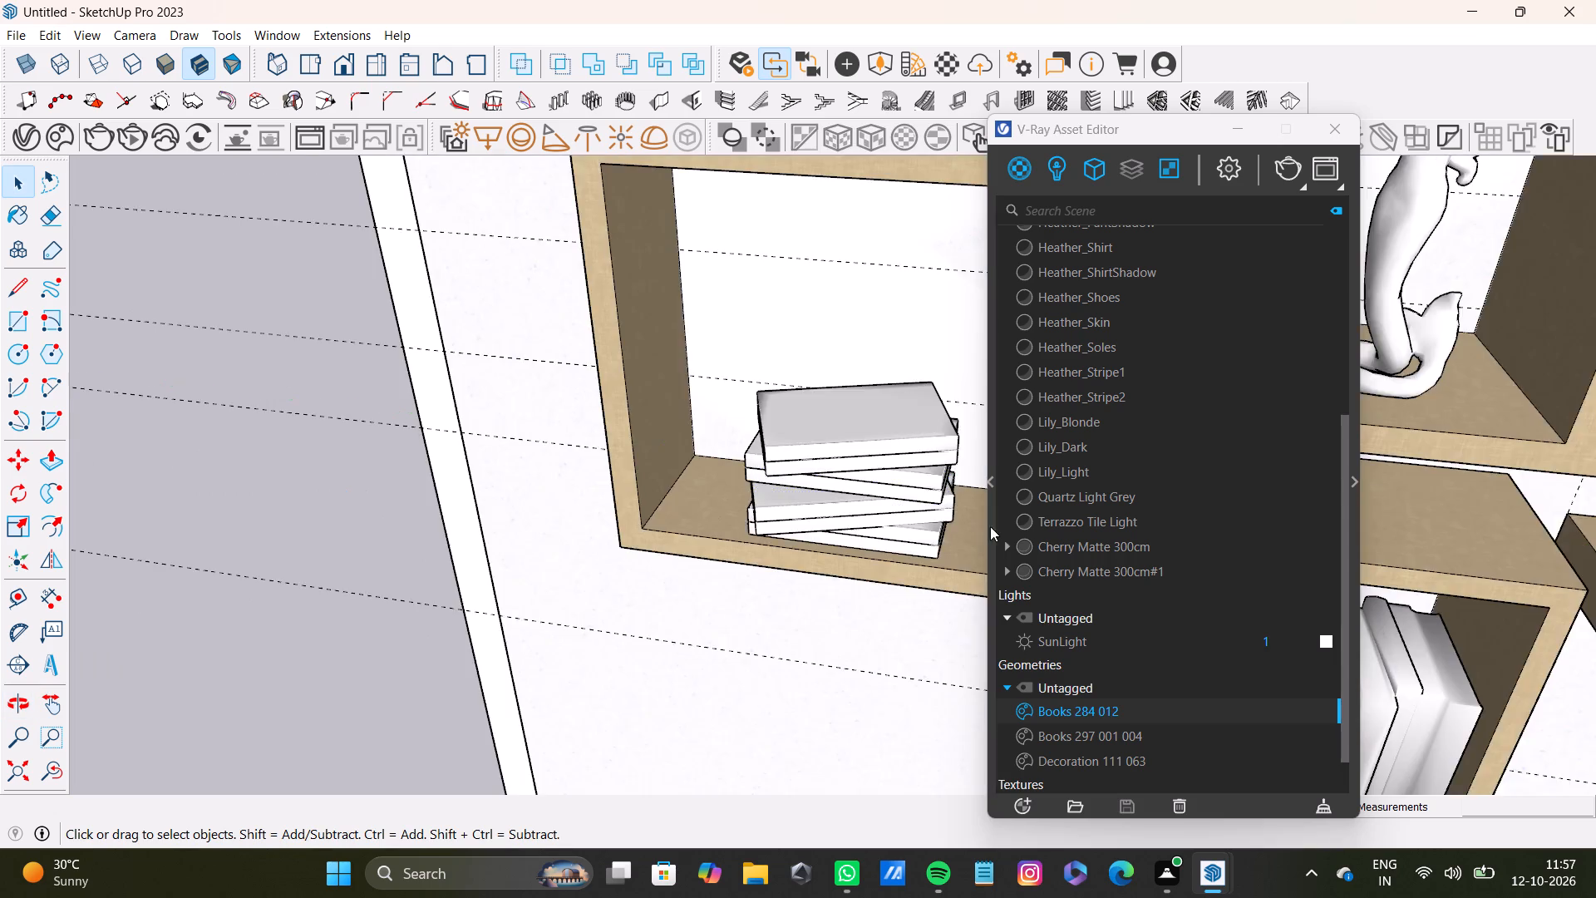
# Copy the third-layer Books 284 012 straight up onto the fourth layer to form the stack's fifth layer.
pyautogui.scroll(4, 985, 530)
pyautogui.keyDown('shift'); pyautogui.moveTo(926, 518); pyautogui.dragTo(704, 460, button='middle'); pyautogui.keyUp('shift')
pyautogui.scroll(3, 691, 501)
pyautogui.click(699, 480)
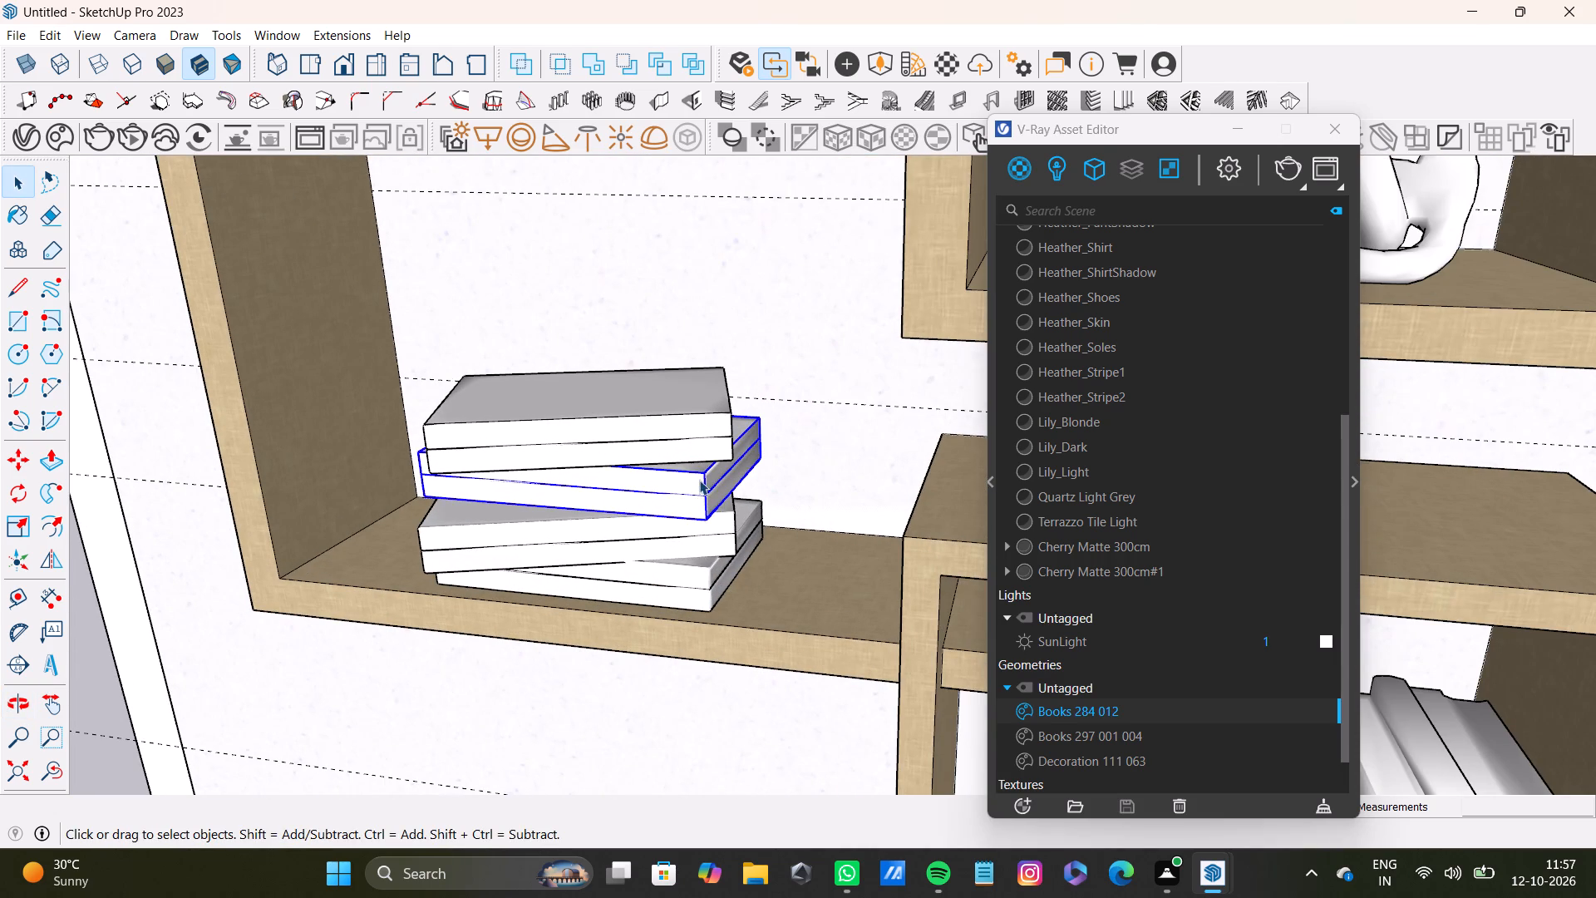
pyautogui.press('m')
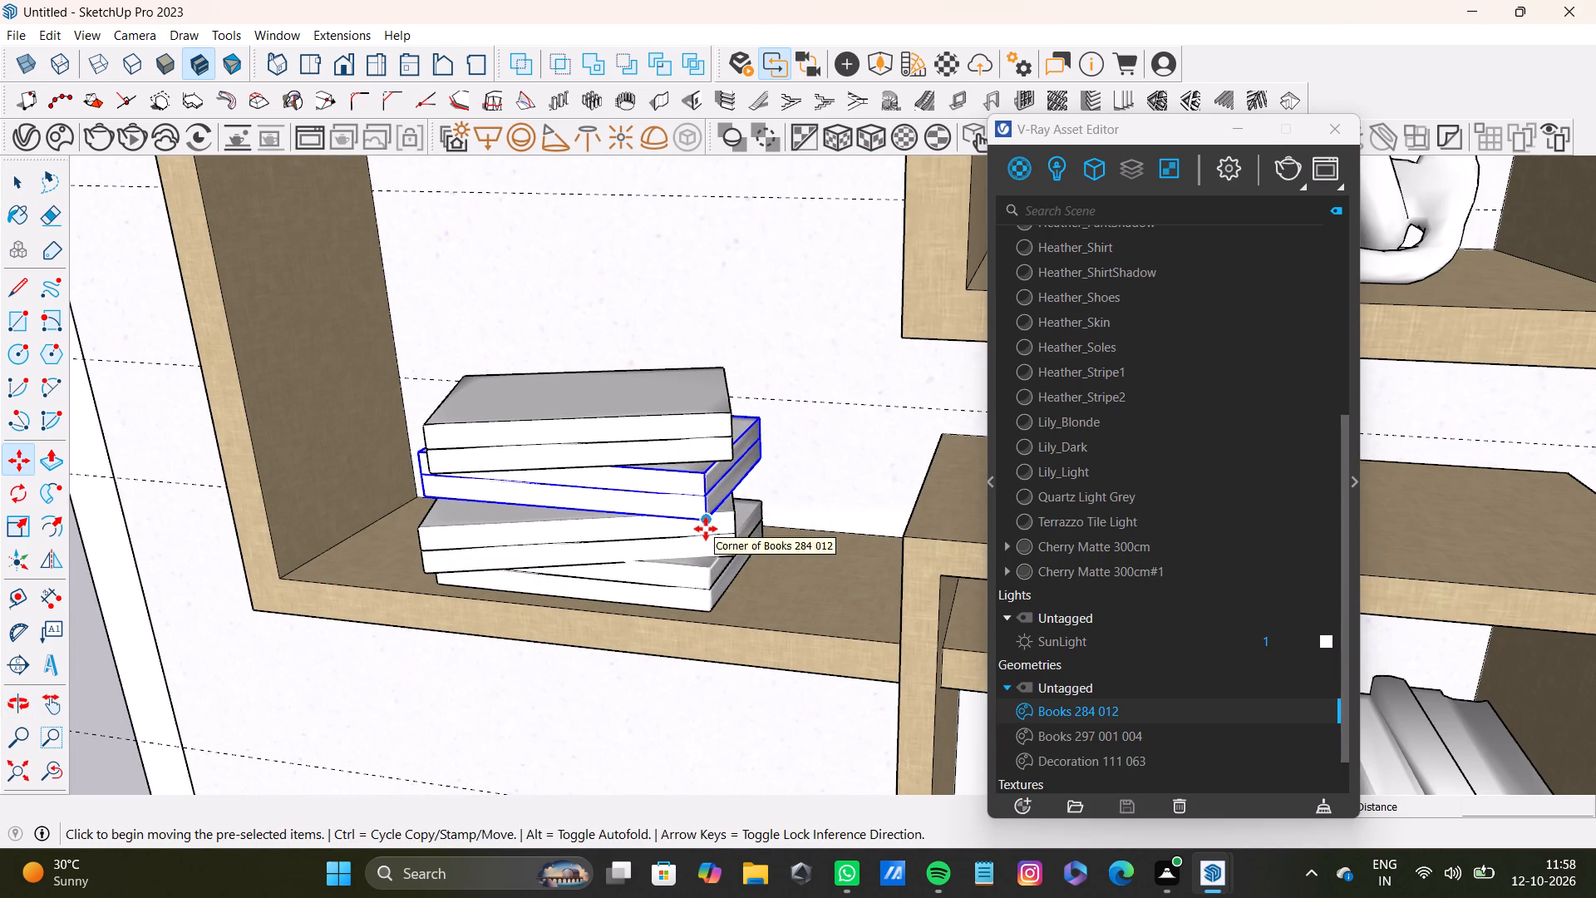
pyautogui.keyDown('ctrl'); pyautogui.click(706, 529); pyautogui.keyUp('ctrl')
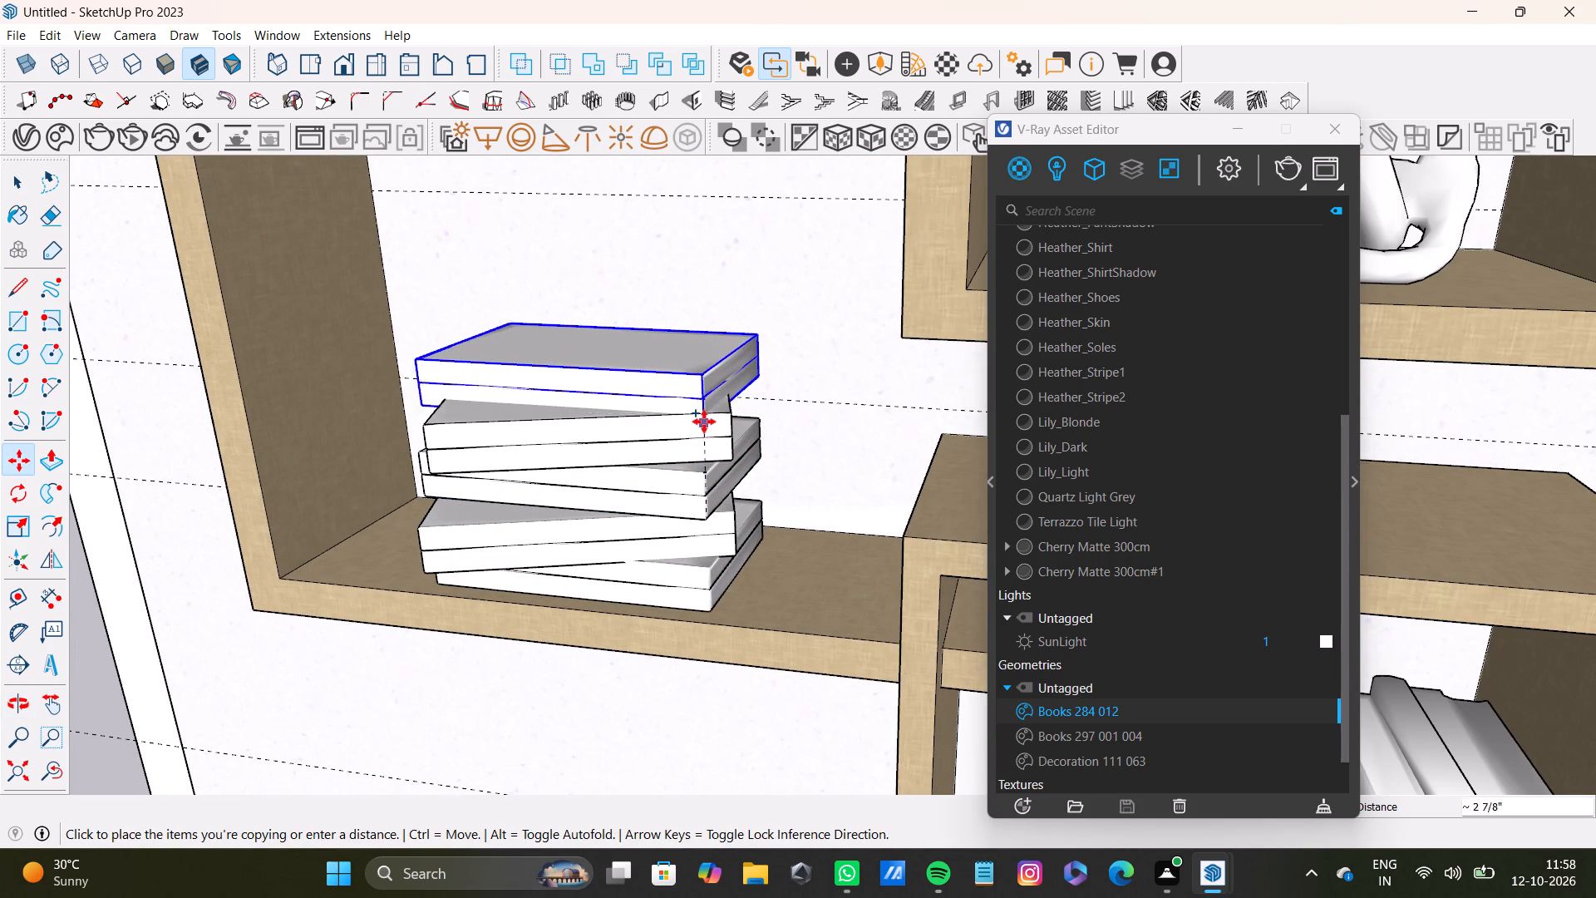
pyautogui.click(704, 422)
pyautogui.moveTo(619, 515); pyautogui.dragTo(714, 366, button='middle')
pyautogui.scroll(-10, 683, 392)
pyautogui.moveTo(704, 407); pyautogui.dragTo(779, 525, button='middle')
pyautogui.scroll(-9, 752, 533)
pyautogui.press('space')
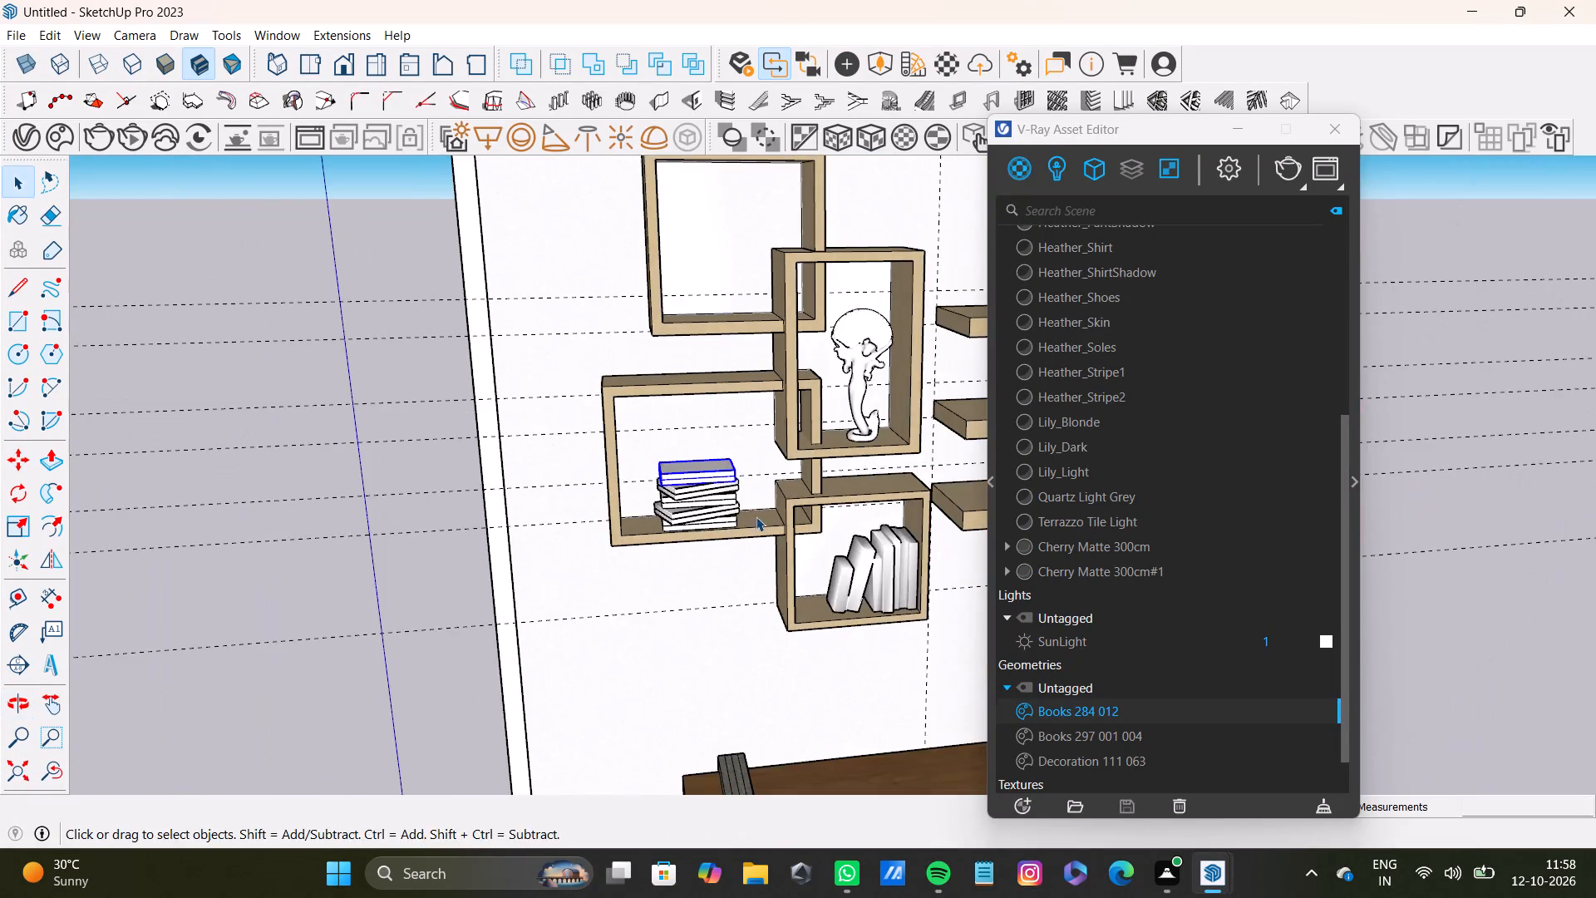
# Select all five book layers in the wide box frame and scale the stack taller.
pyautogui.moveTo(761, 513); pyautogui.dragTo(704, 535, button='middle')
pyautogui.scroll(12, 694, 511)
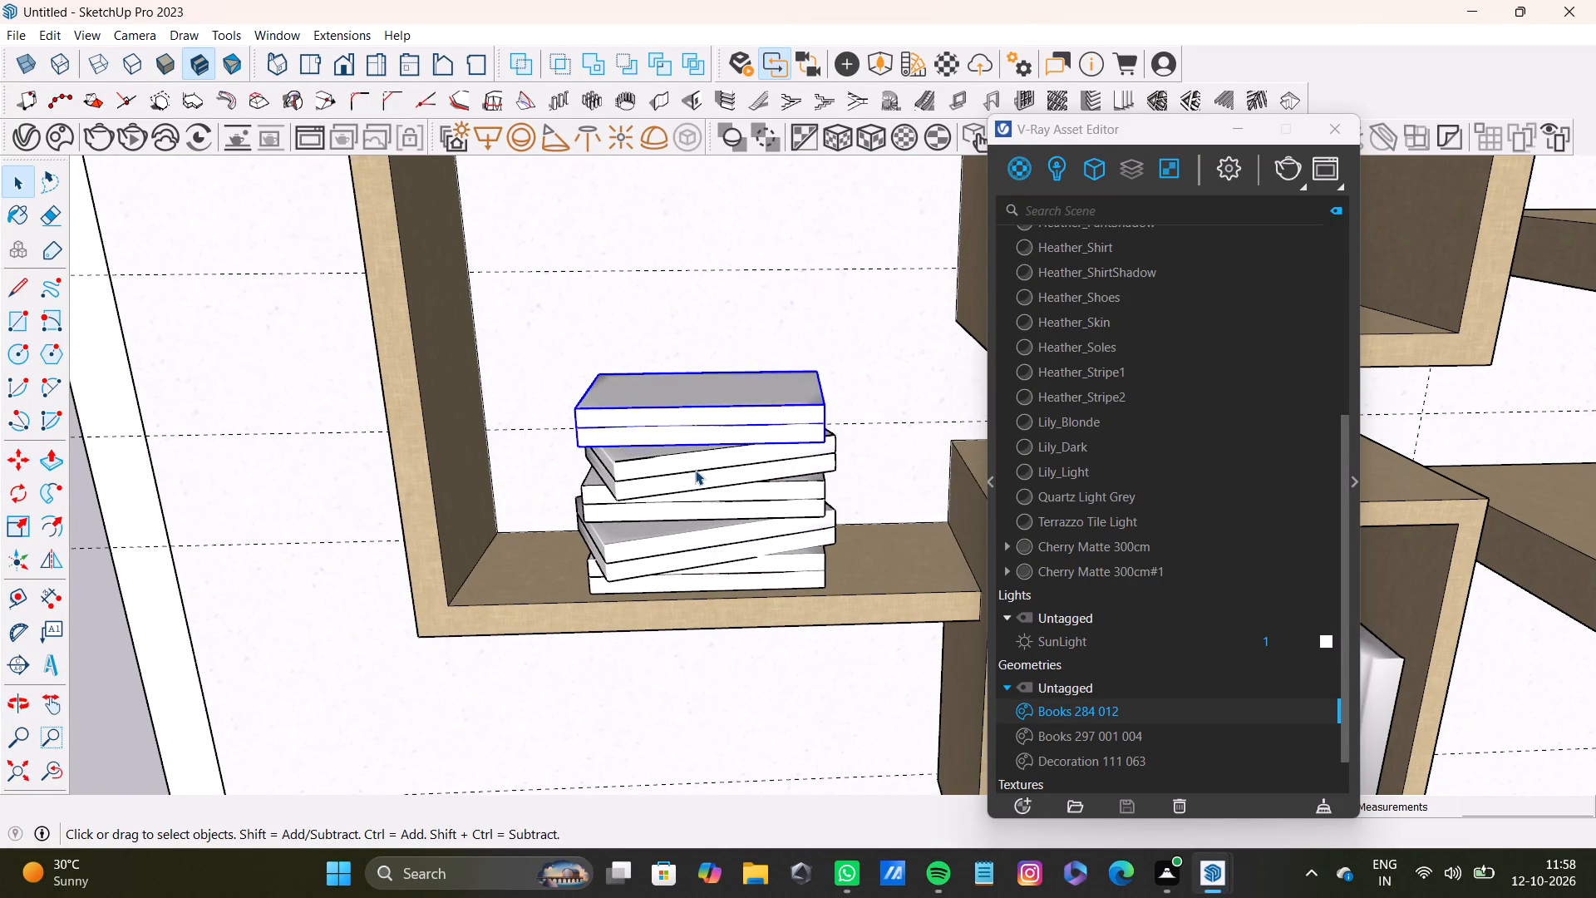
pyautogui.press('space')
pyautogui.press('s')
pyautogui.press('space')
pyautogui.scroll(-3, 147, 531)
pyautogui.moveTo(246, 570); pyautogui.dragTo(383, 539, button='middle')
pyautogui.keyDown('shift'); pyautogui.scroll(6, 729, 463); pyautogui.keyUp('shift')
pyautogui.keyDown('shift'); pyautogui.click(690, 452); pyautogui.keyUp('shift')
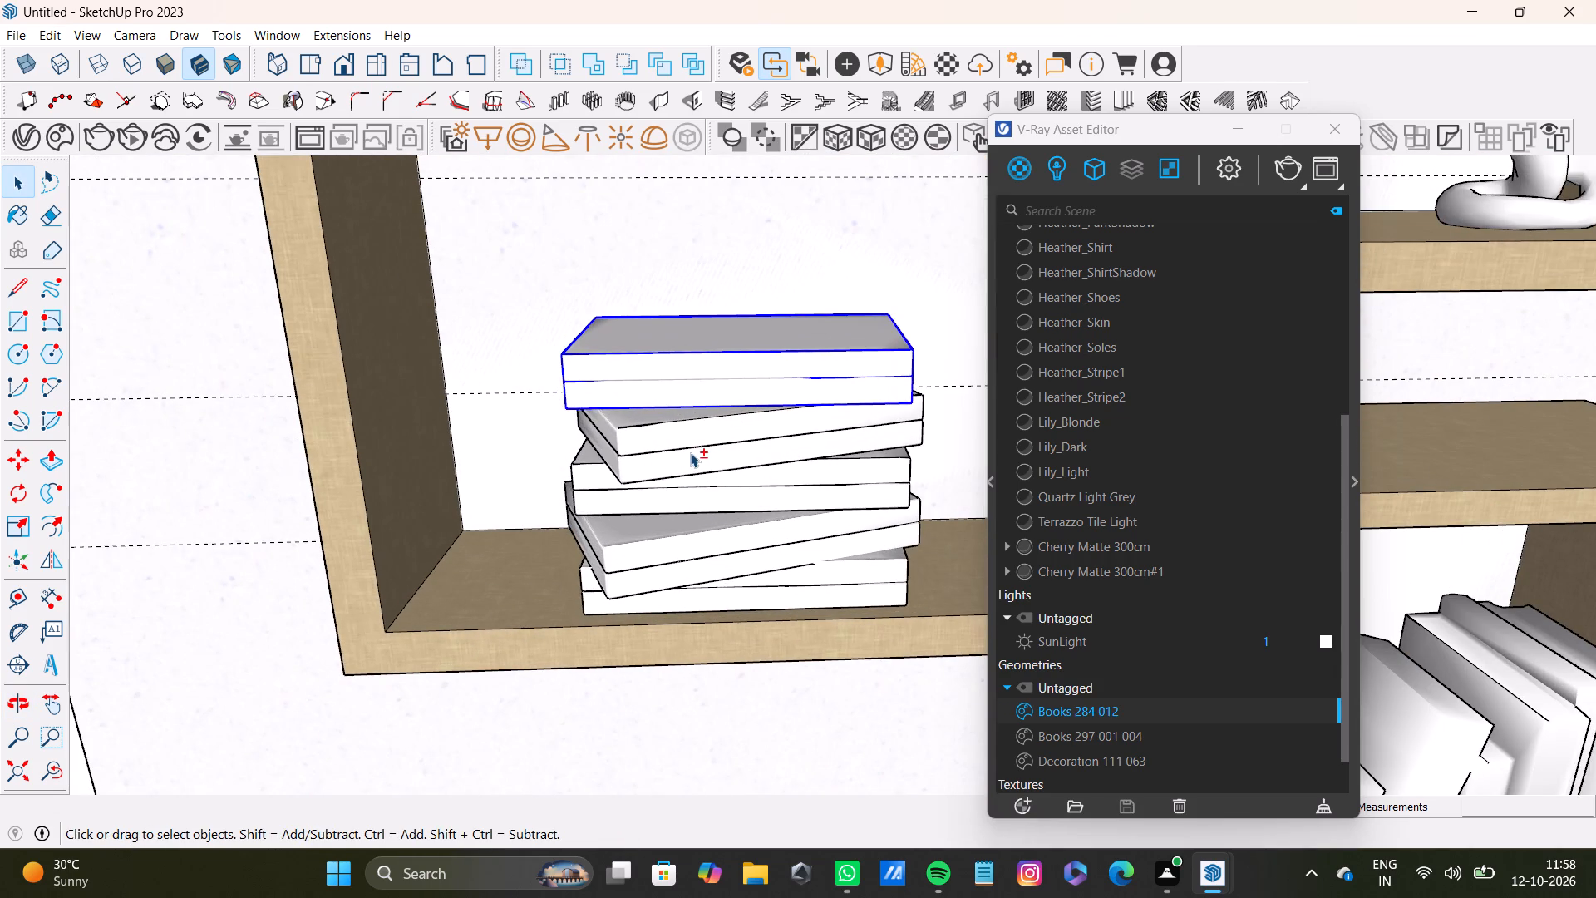
pyautogui.keyDown('shift'); pyautogui.click(691, 484); pyautogui.keyUp('shift')
pyautogui.keyDown('shift'); pyautogui.click(703, 529); pyautogui.keyUp('shift')
pyautogui.keyDown('shift'); pyautogui.click(767, 581); pyautogui.keyUp('shift')
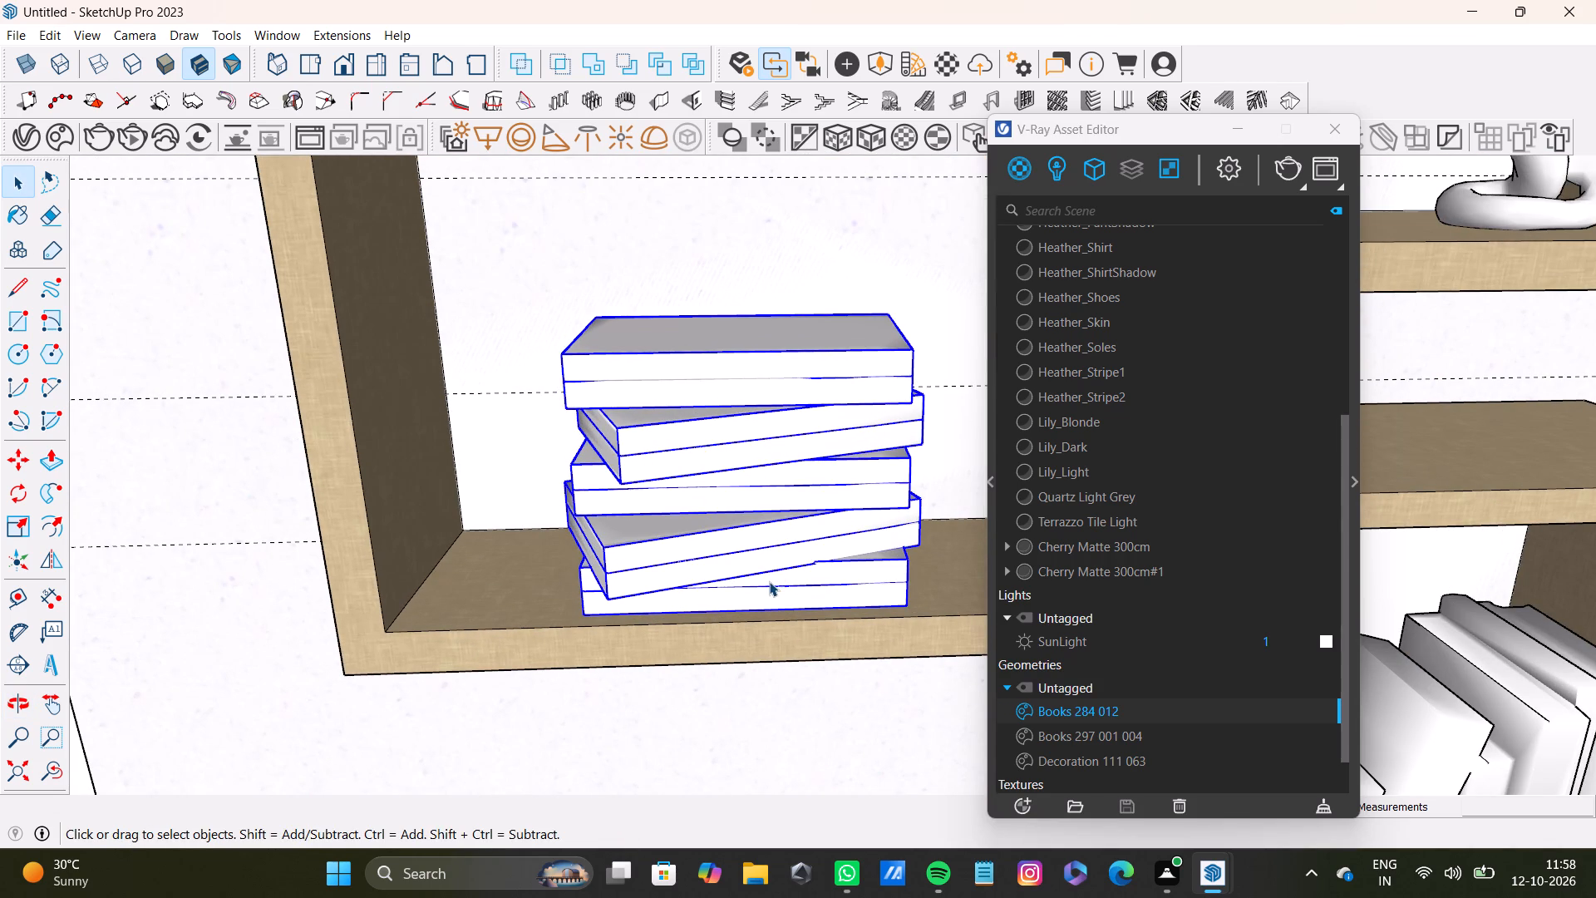
pyautogui.press('s')
pyautogui.moveTo(736, 333); pyautogui.dragTo(738, 252)
# Scale the five-layer book stack slightly wider along the red axis, in the shelf's length direction.
pyautogui.moveTo(776, 503); pyautogui.dragTo(650, 550, button='middle')
pyautogui.moveTo(912, 439); pyautogui.dragTo(944, 437)
pyautogui.scroll(-4, 750, 467)
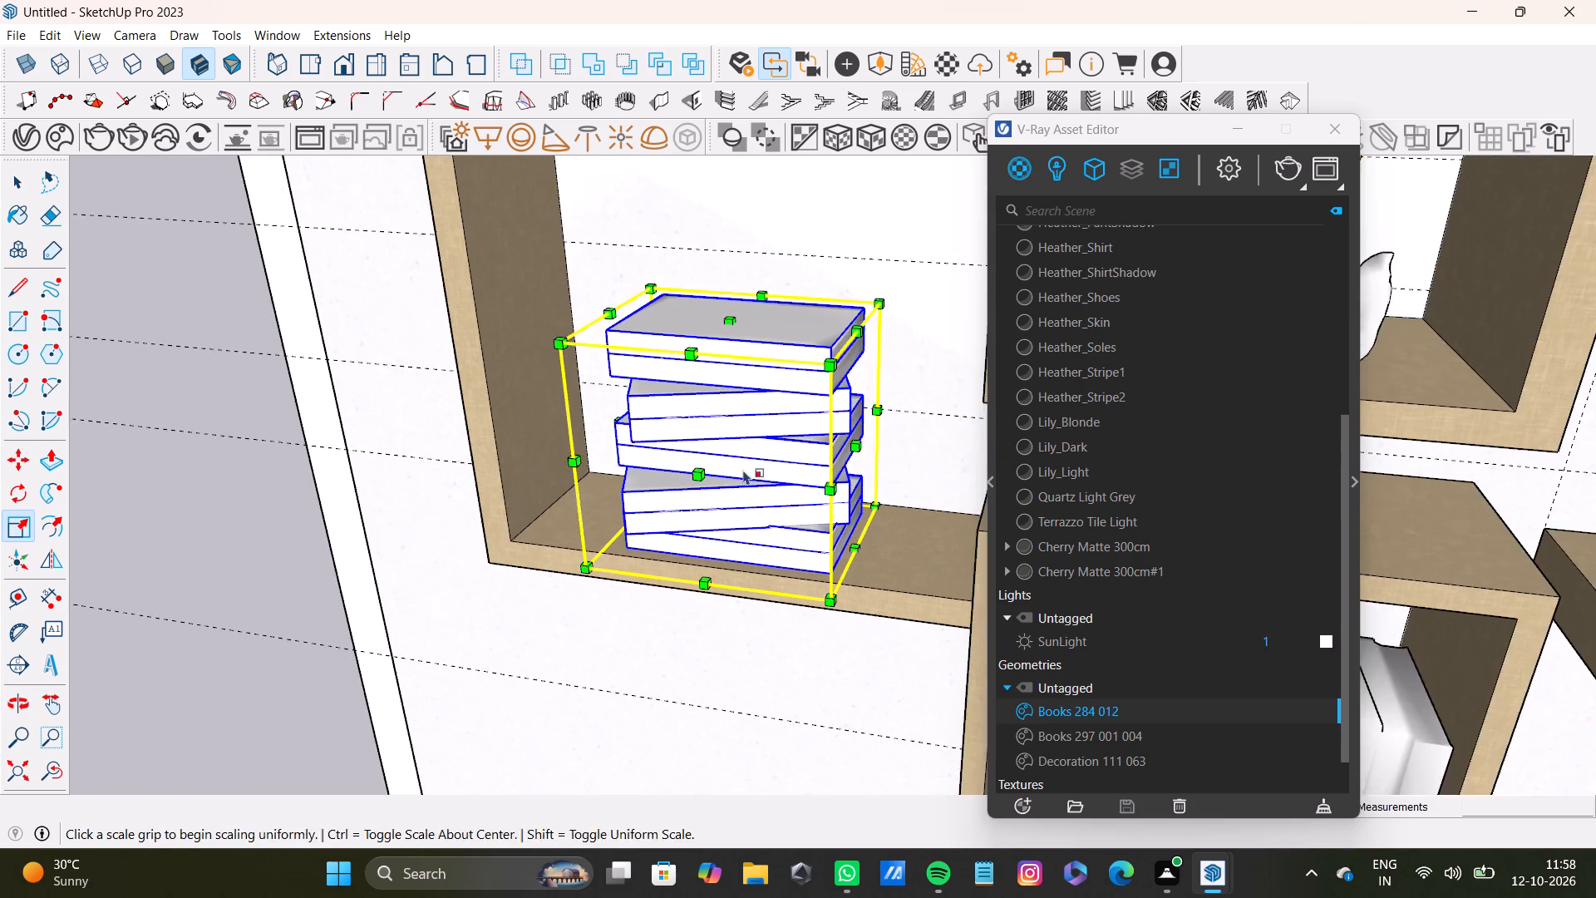
pyautogui.keyDown('shift'); pyautogui.moveTo(692, 466); pyautogui.dragTo(606, 487, button='middle'); pyautogui.keyUp('shift')
pyautogui.moveTo(772, 465); pyautogui.dragTo(796, 471)
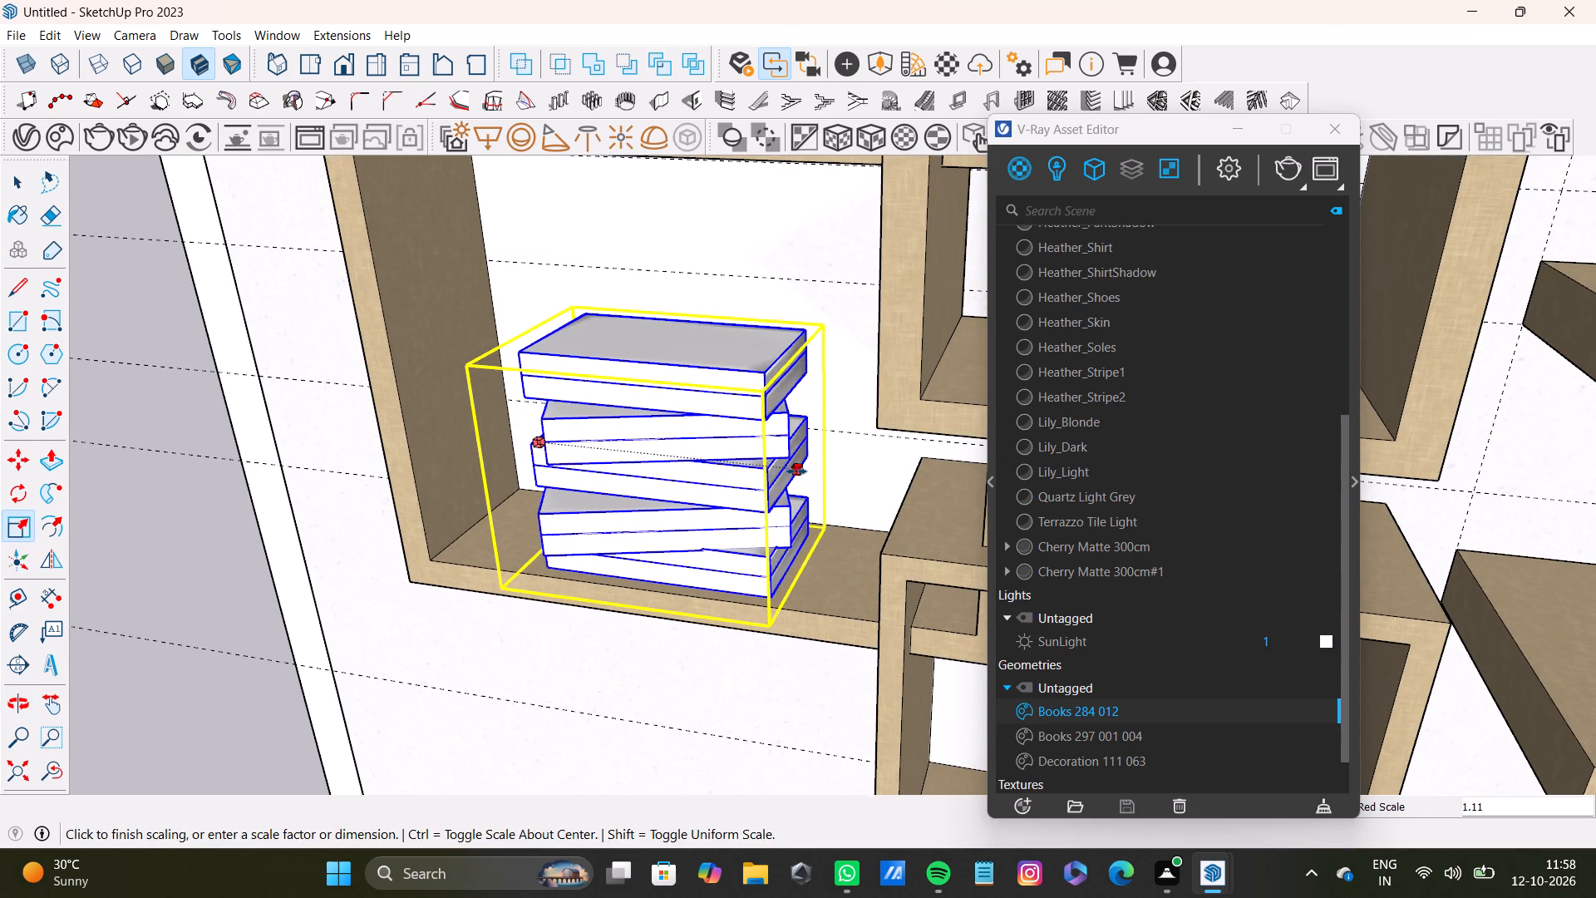
pyautogui.moveTo(796, 471); pyautogui.dragTo(785, 471)
pyautogui.press('space')
pyautogui.scroll(-9, 723, 499)
pyautogui.moveTo(643, 655); pyautogui.dragTo(775, 461, button='middle')
pyautogui.press('space')
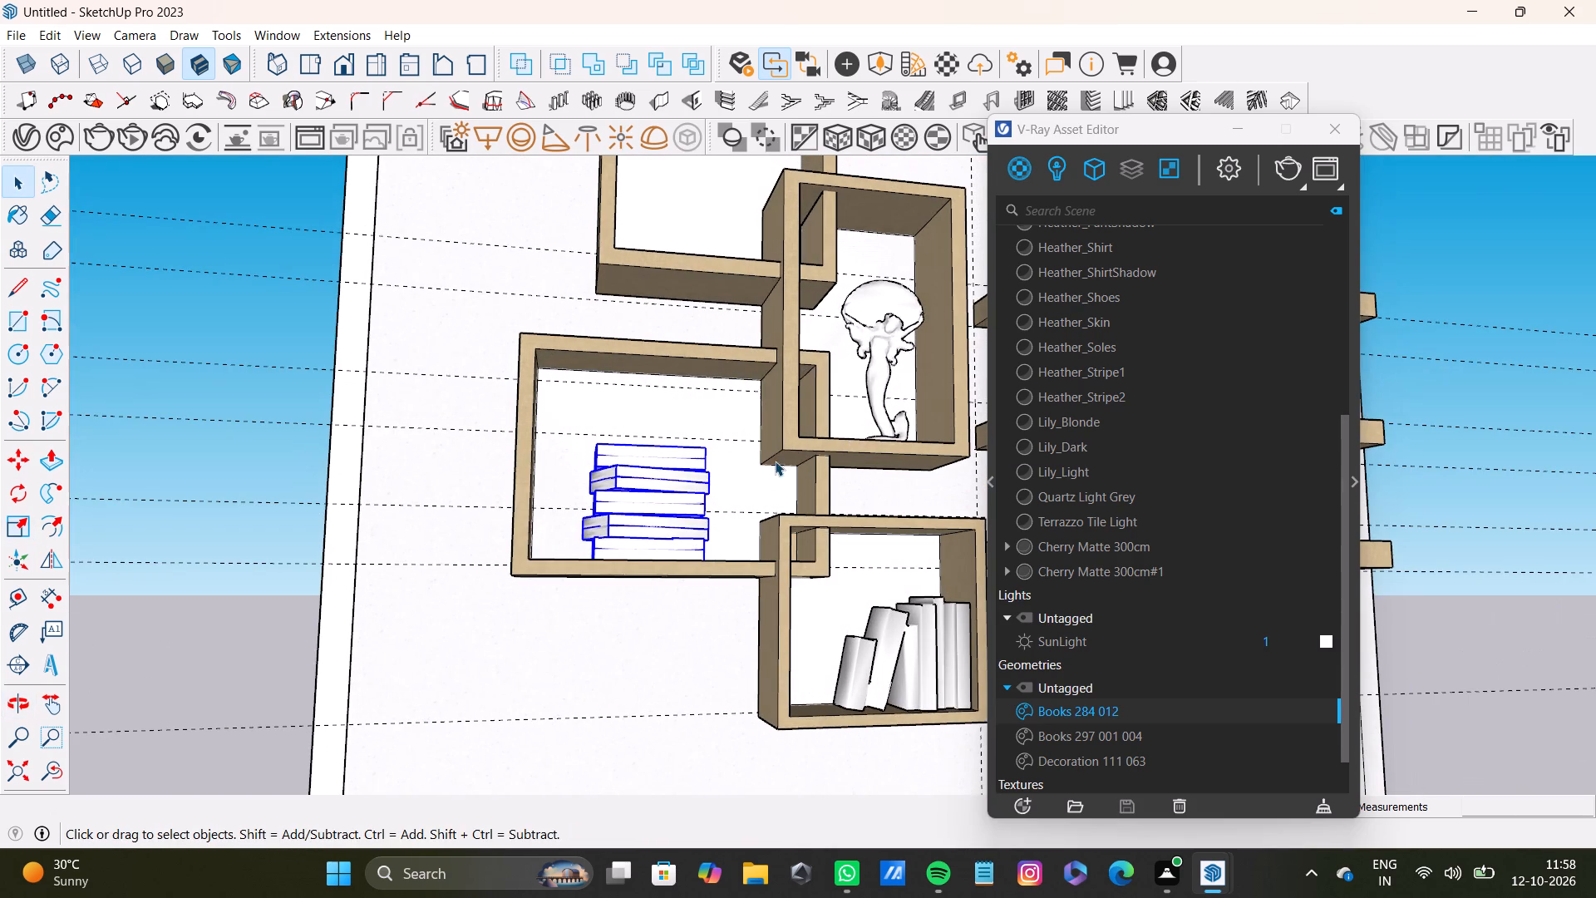
pyautogui.moveTo(775, 461); pyautogui.dragTo(740, 486, button='middle')
pyautogui.scroll(-6, 761, 480)
pyautogui.moveTo(781, 509); pyautogui.dragTo(701, 540, button='middle')
pyautogui.press('space')
pyautogui.click(373, 401)
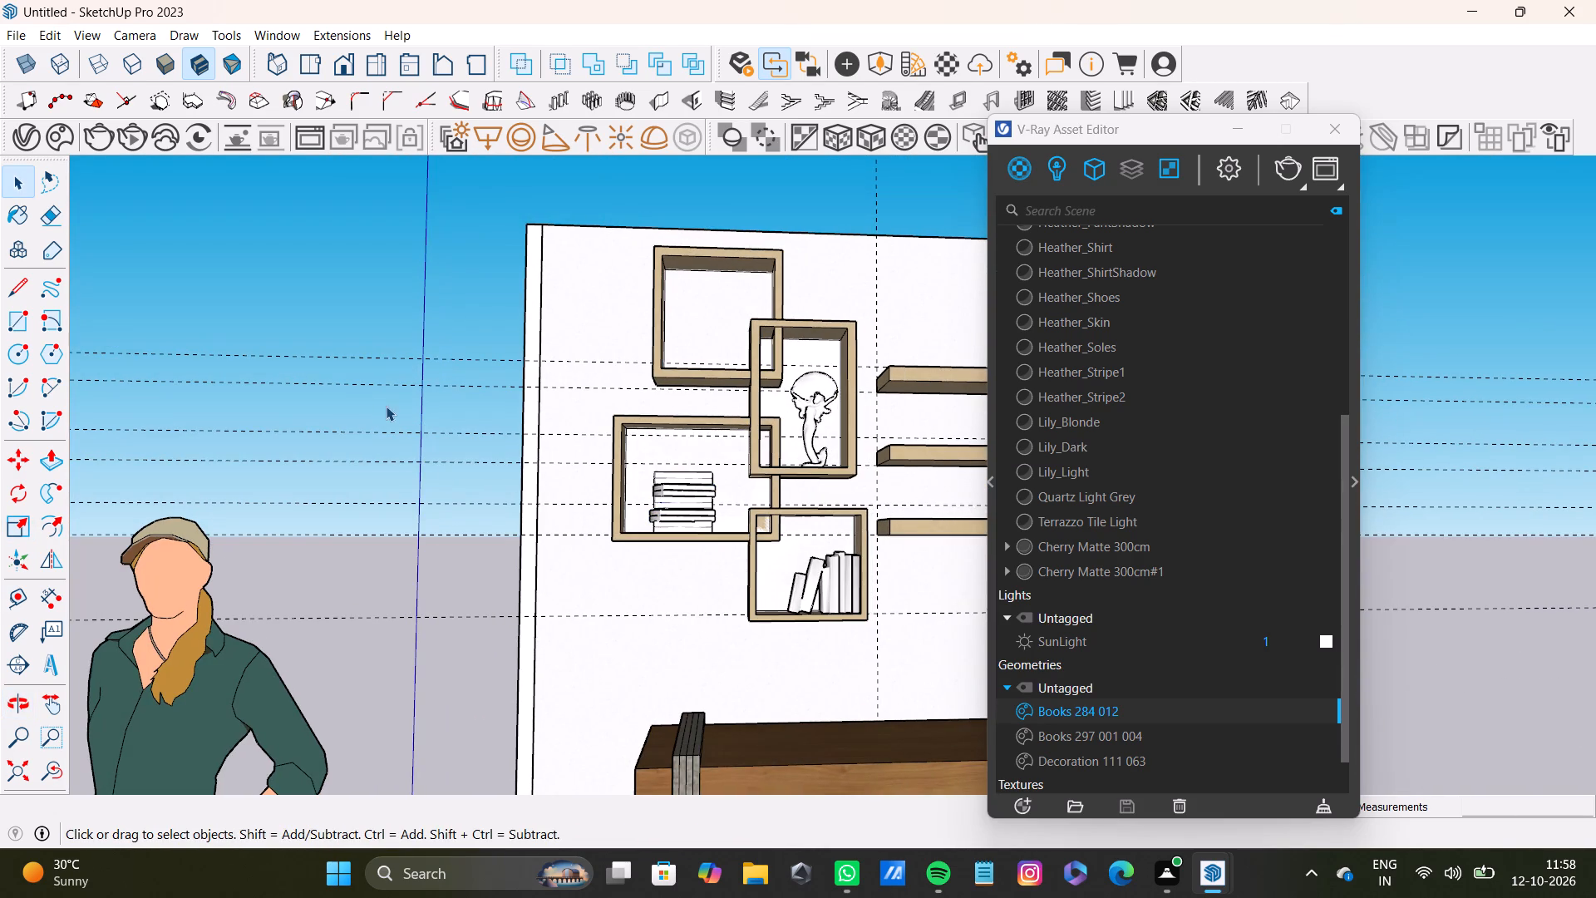
# Browse the downloaded 3D models in Chaos Cosmos for more books and decor to place in the box frames.
pyautogui.click(59, 139)
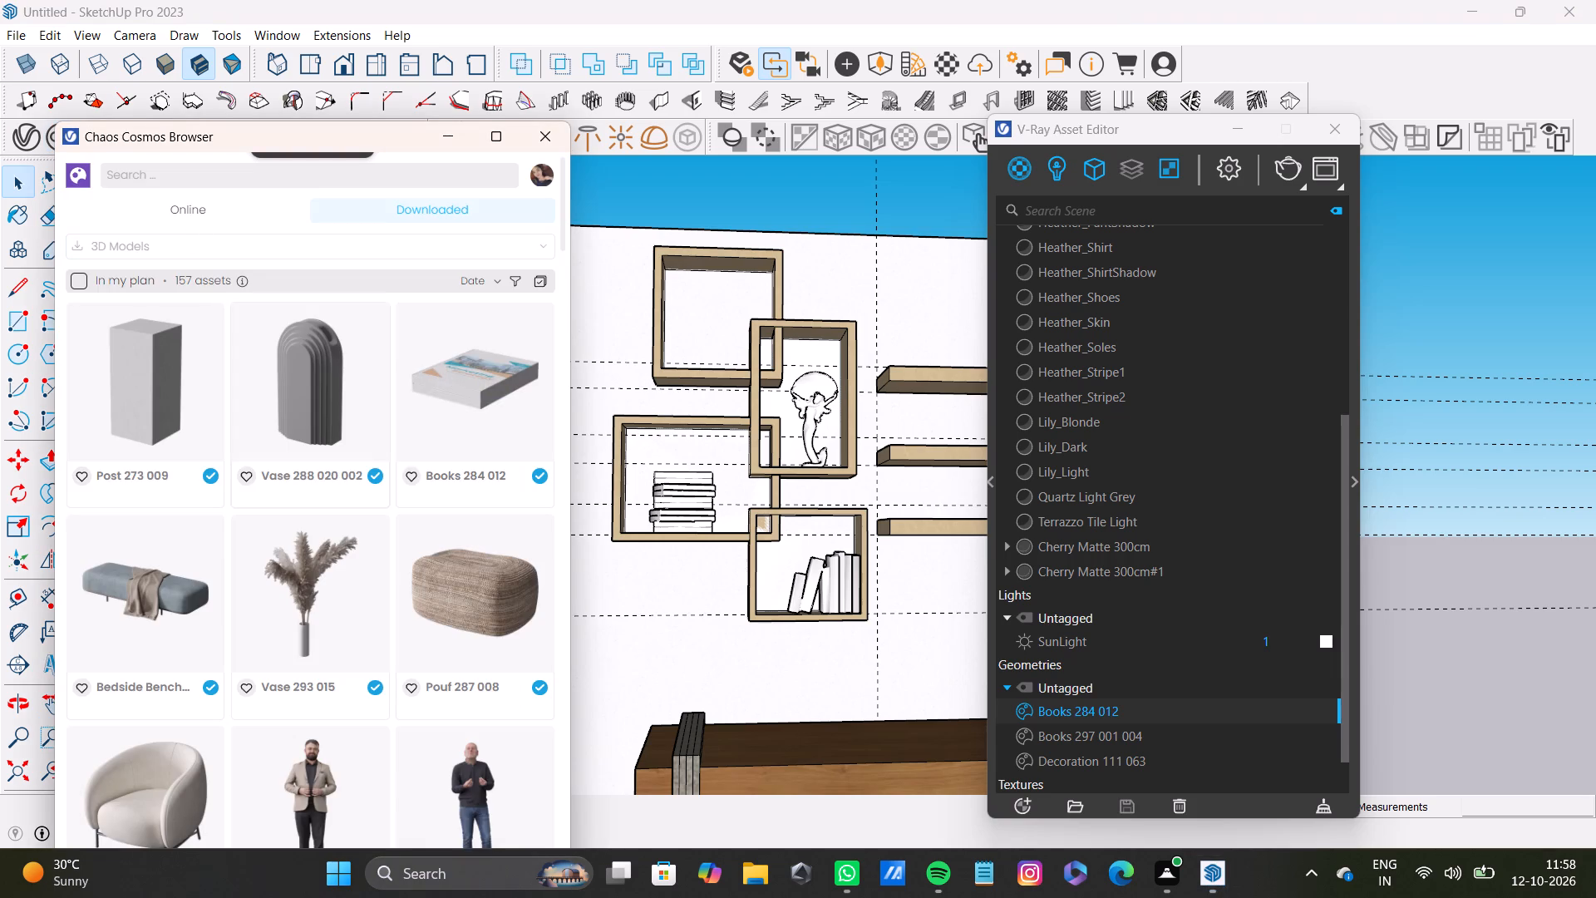
pyautogui.scroll(4, 335, 605)
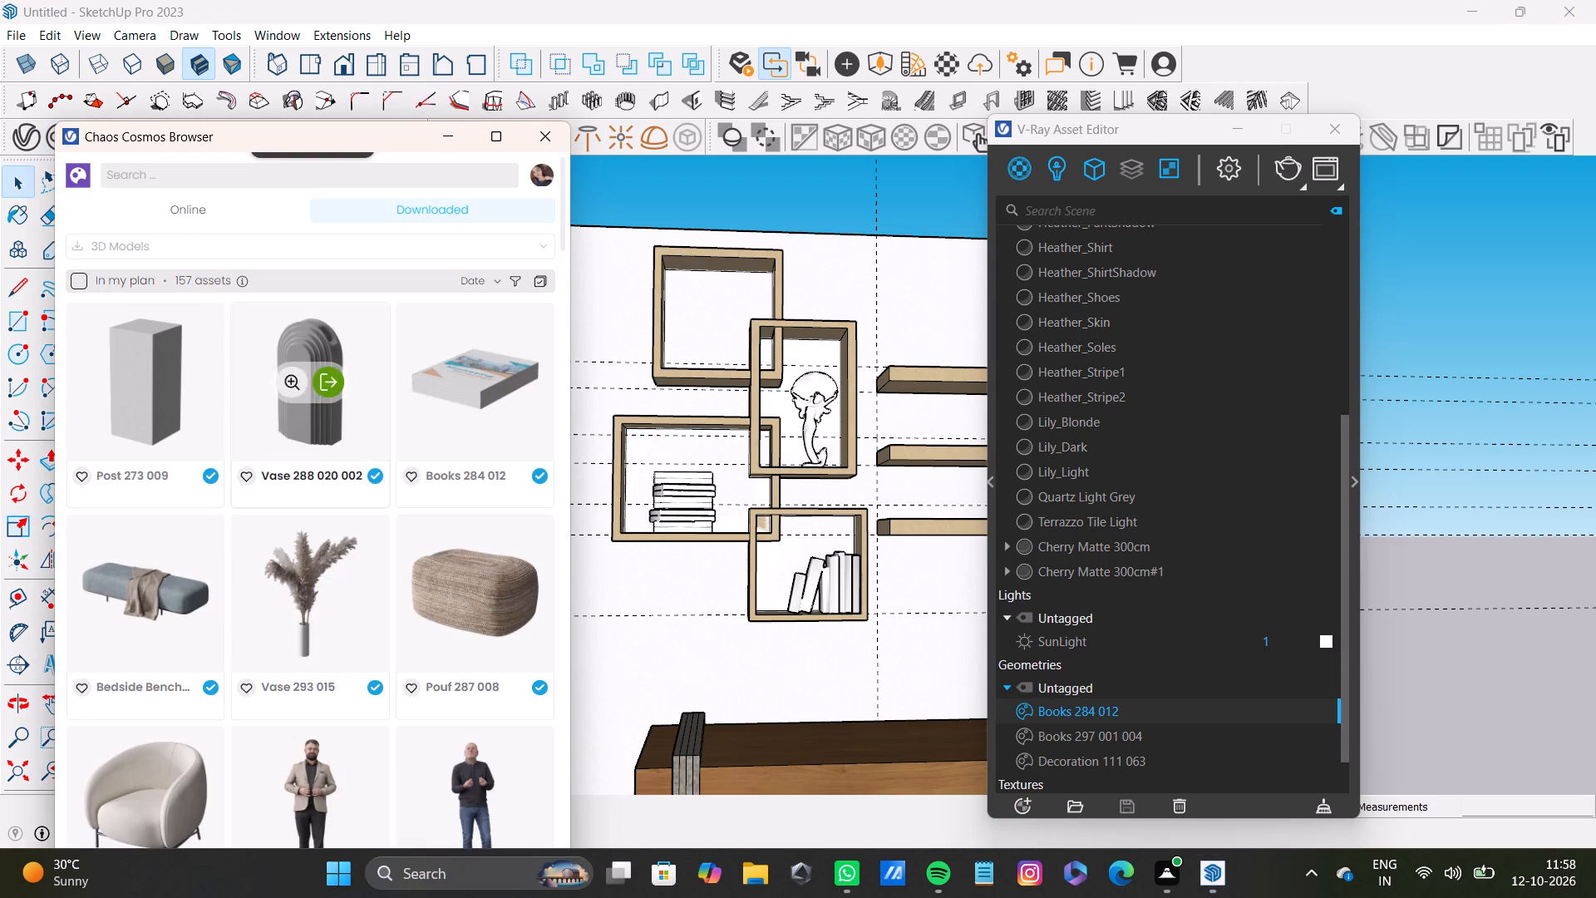
pyautogui.scroll(-3, 429, 644)
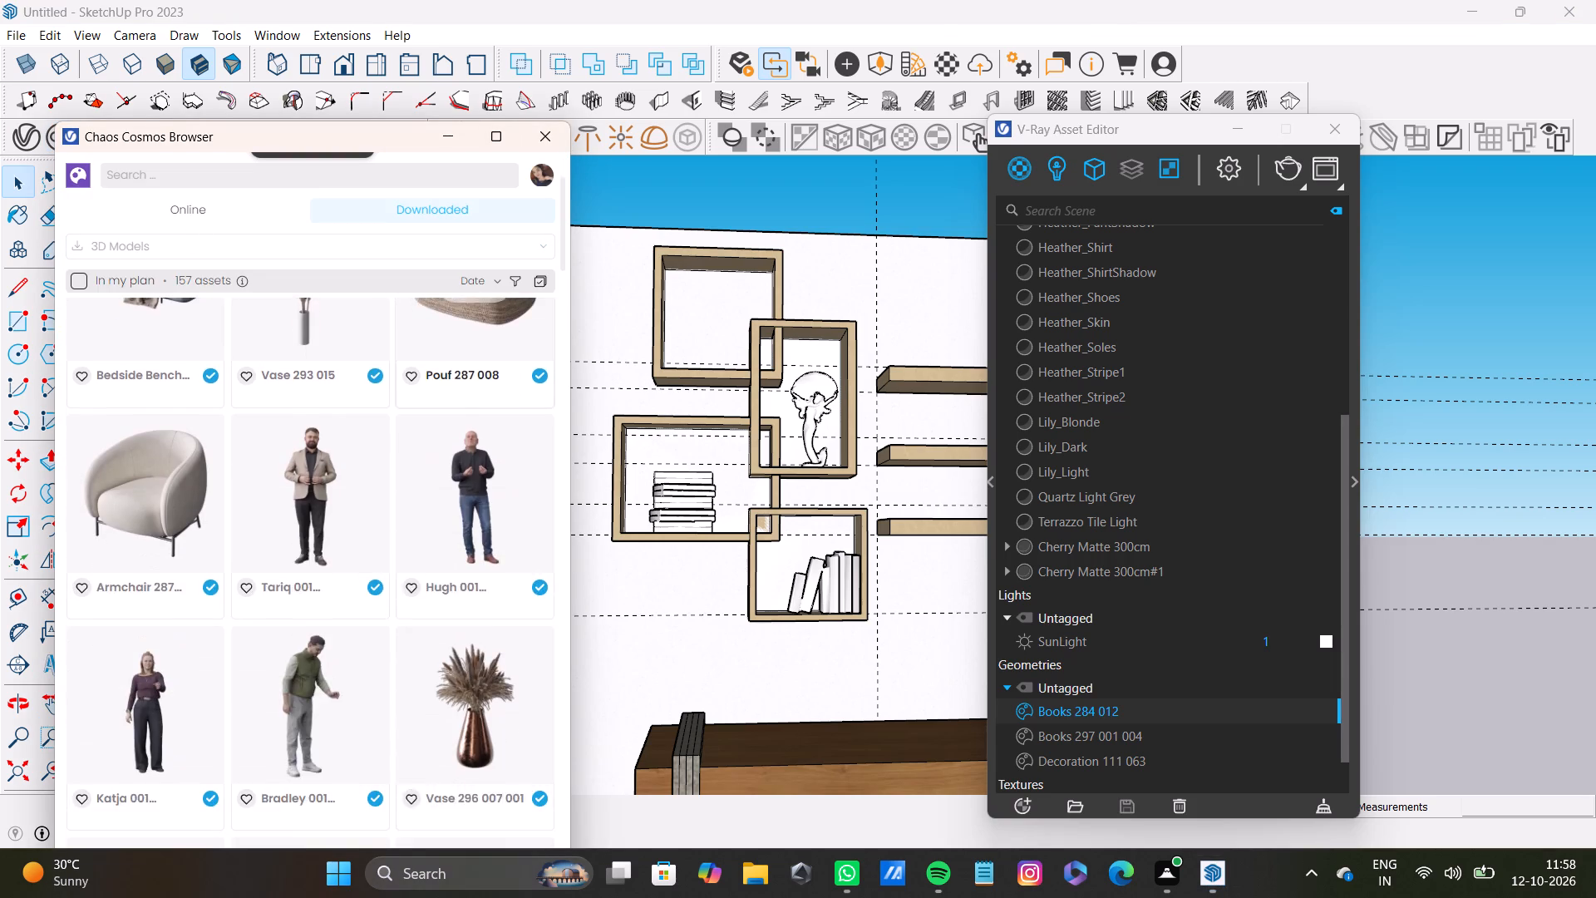
pyautogui.scroll(-10, 429, 647)
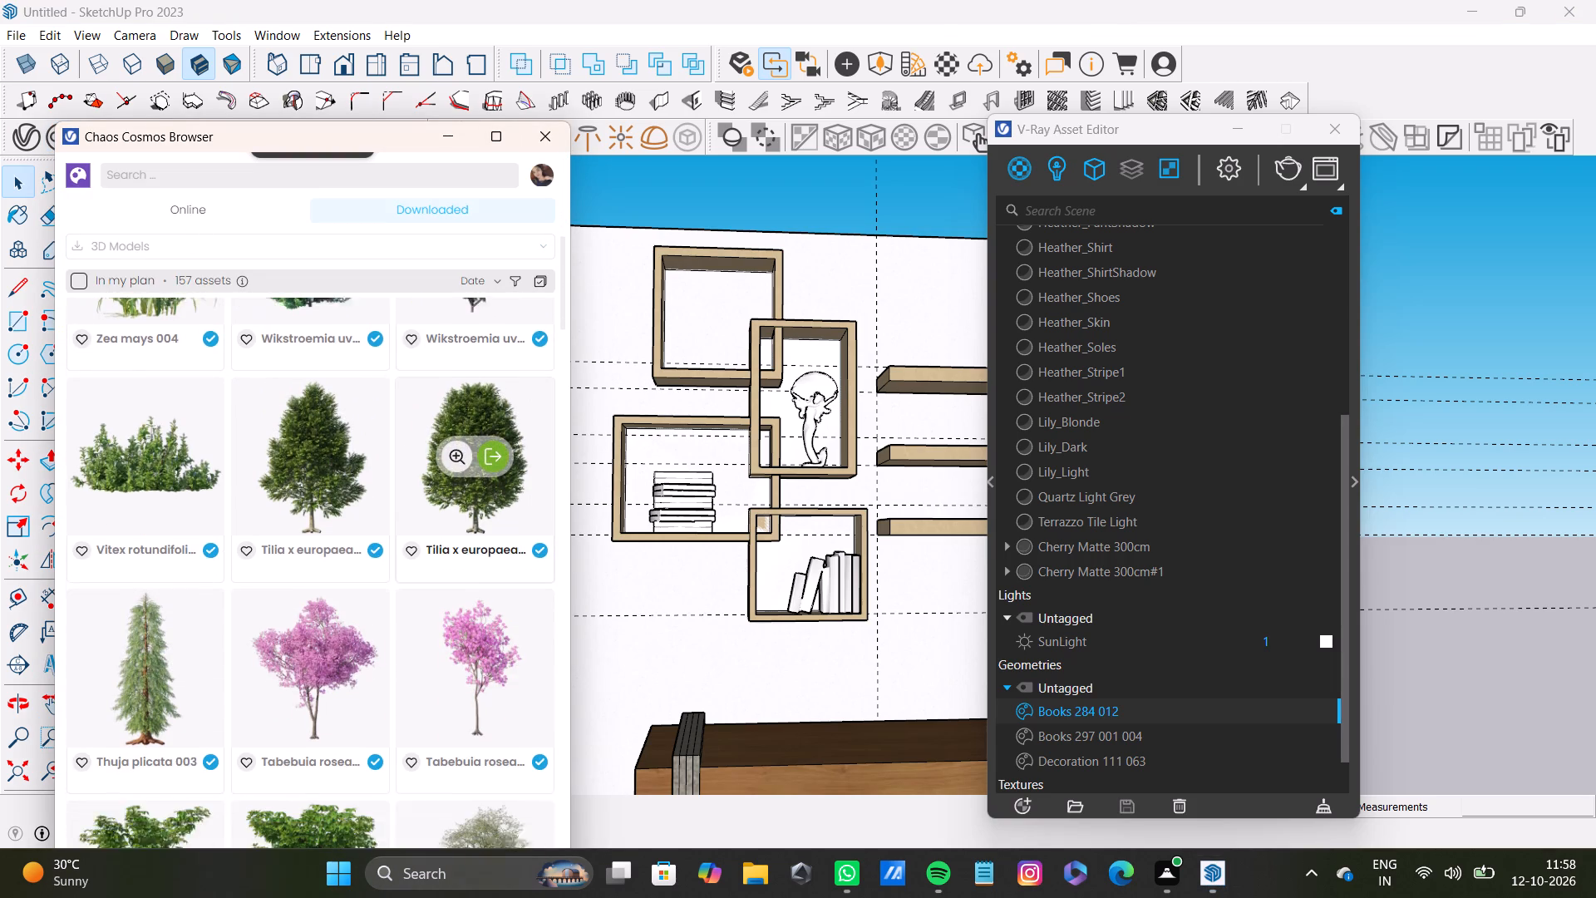
pyautogui.scroll(-10, 429, 647)
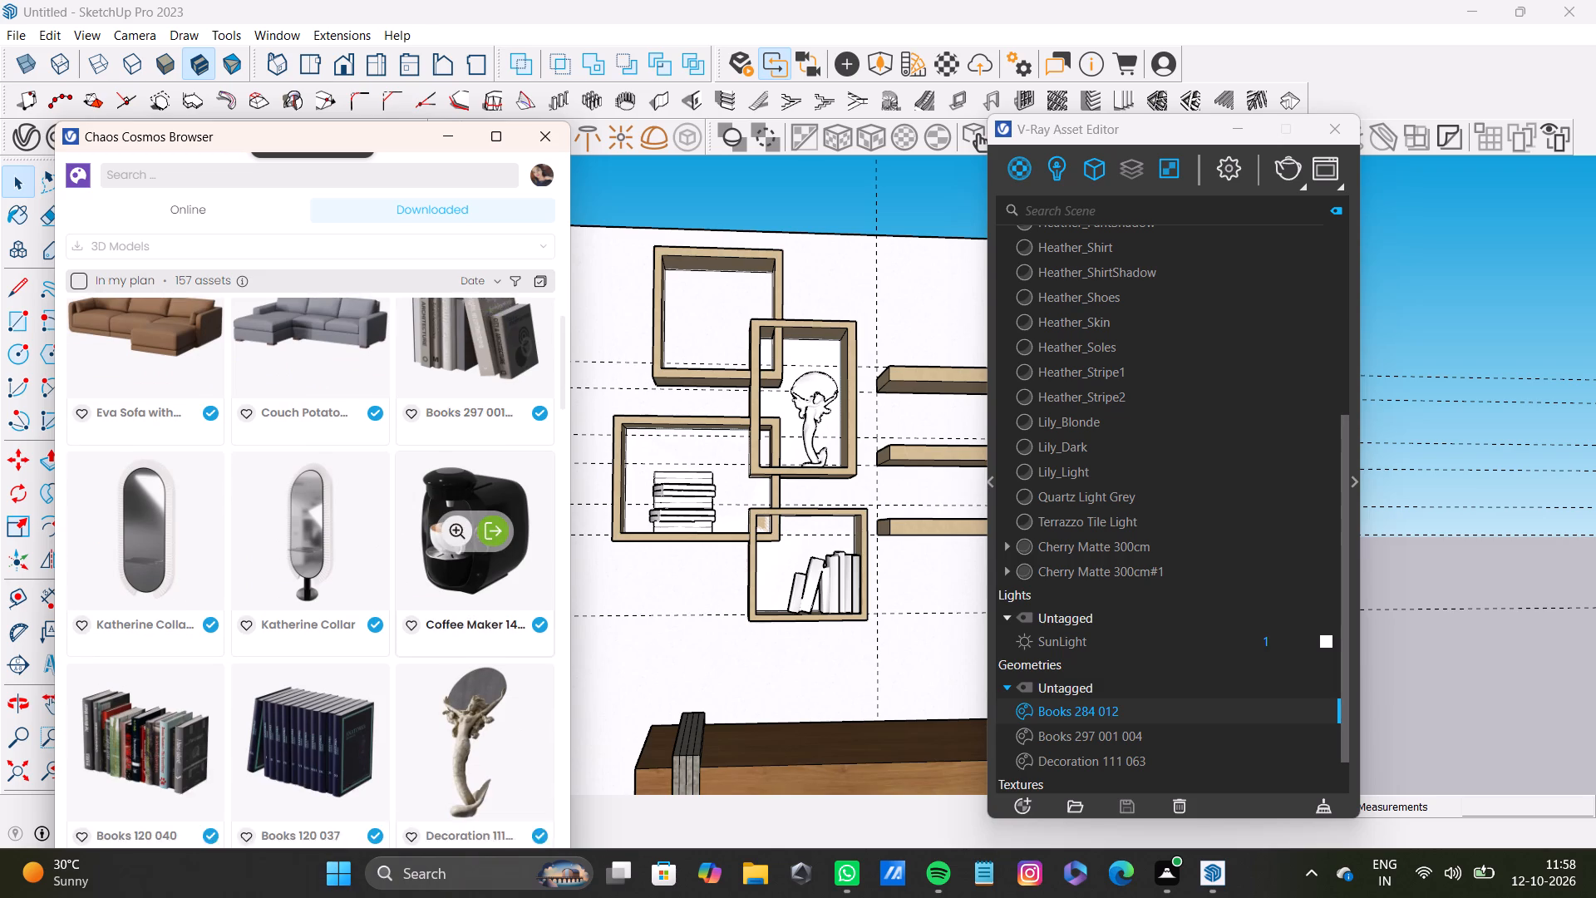
pyautogui.scroll(-6, 429, 647)
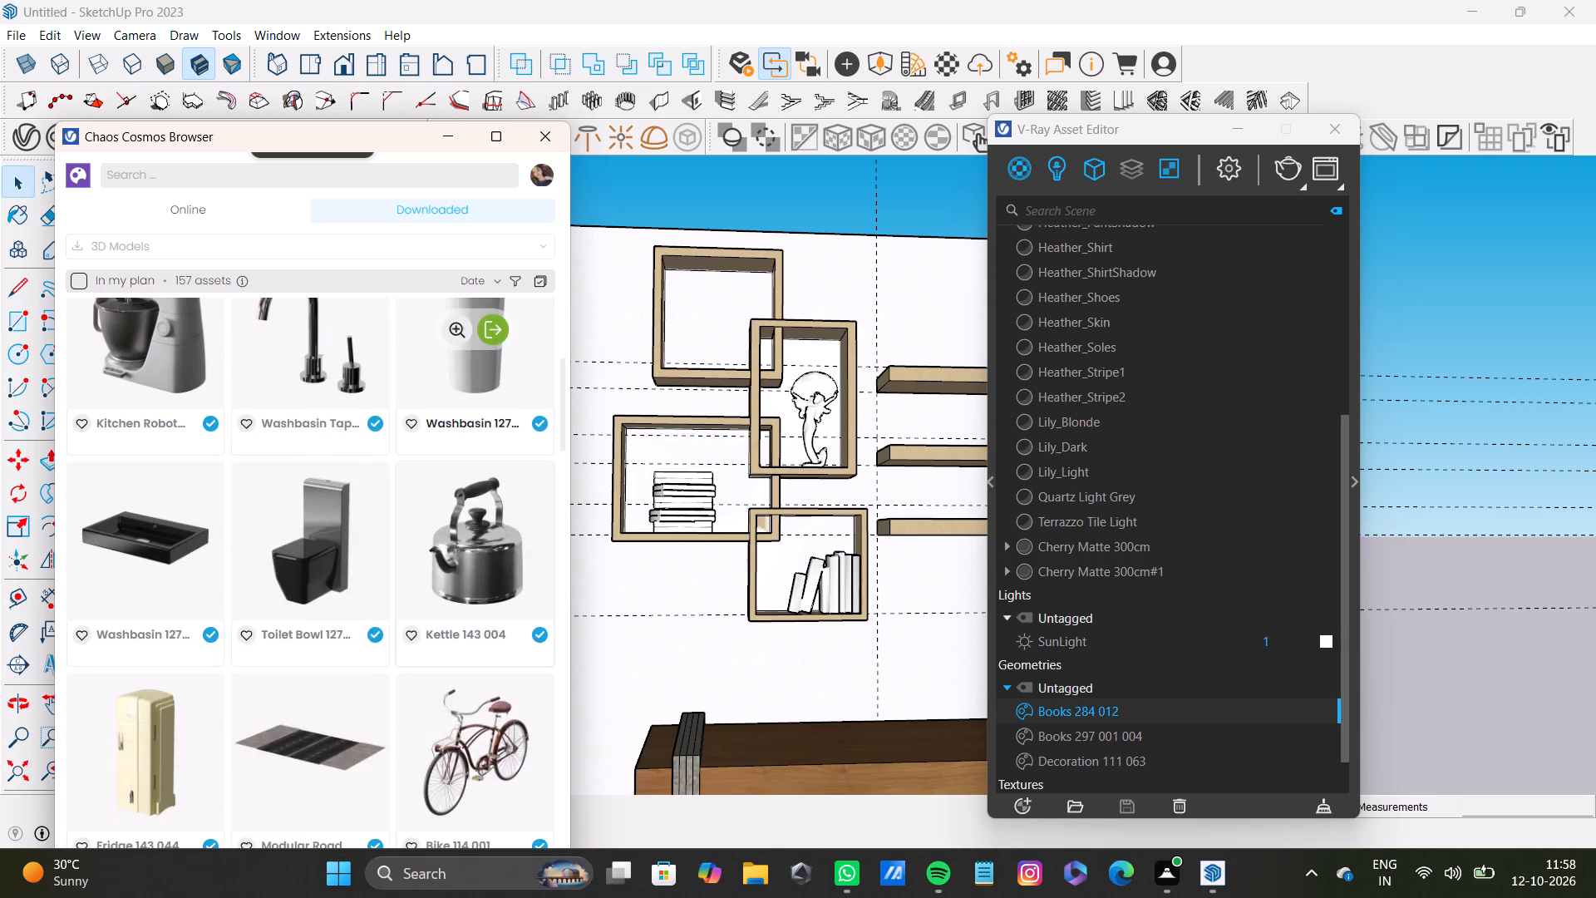
pyautogui.scroll(-15, 429, 647)
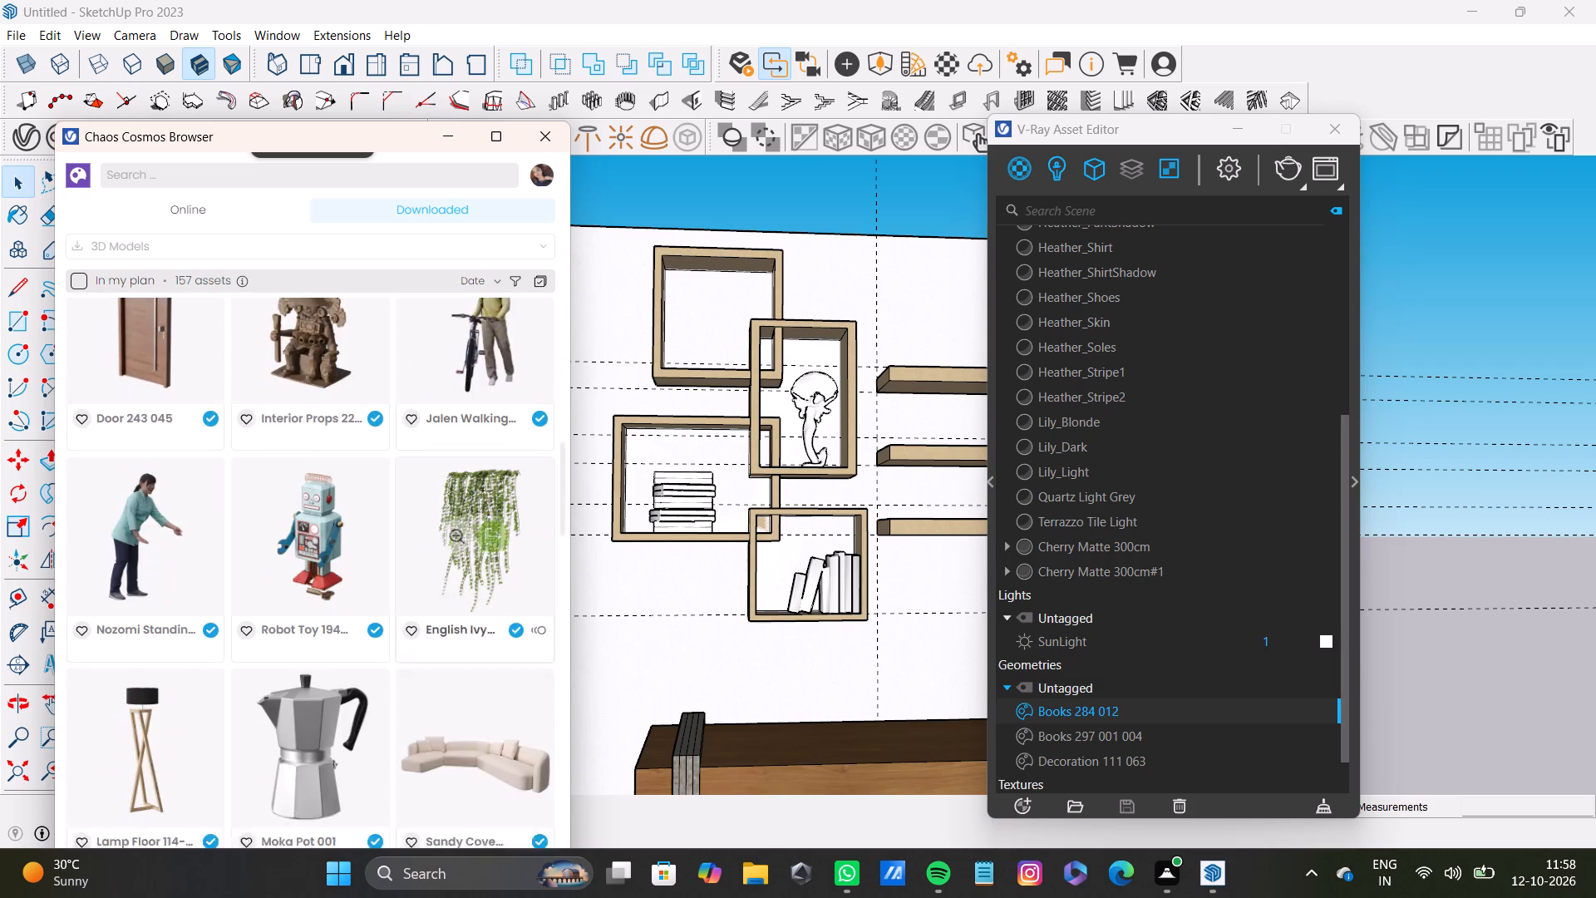
pyautogui.scroll(-3, 426, 646)
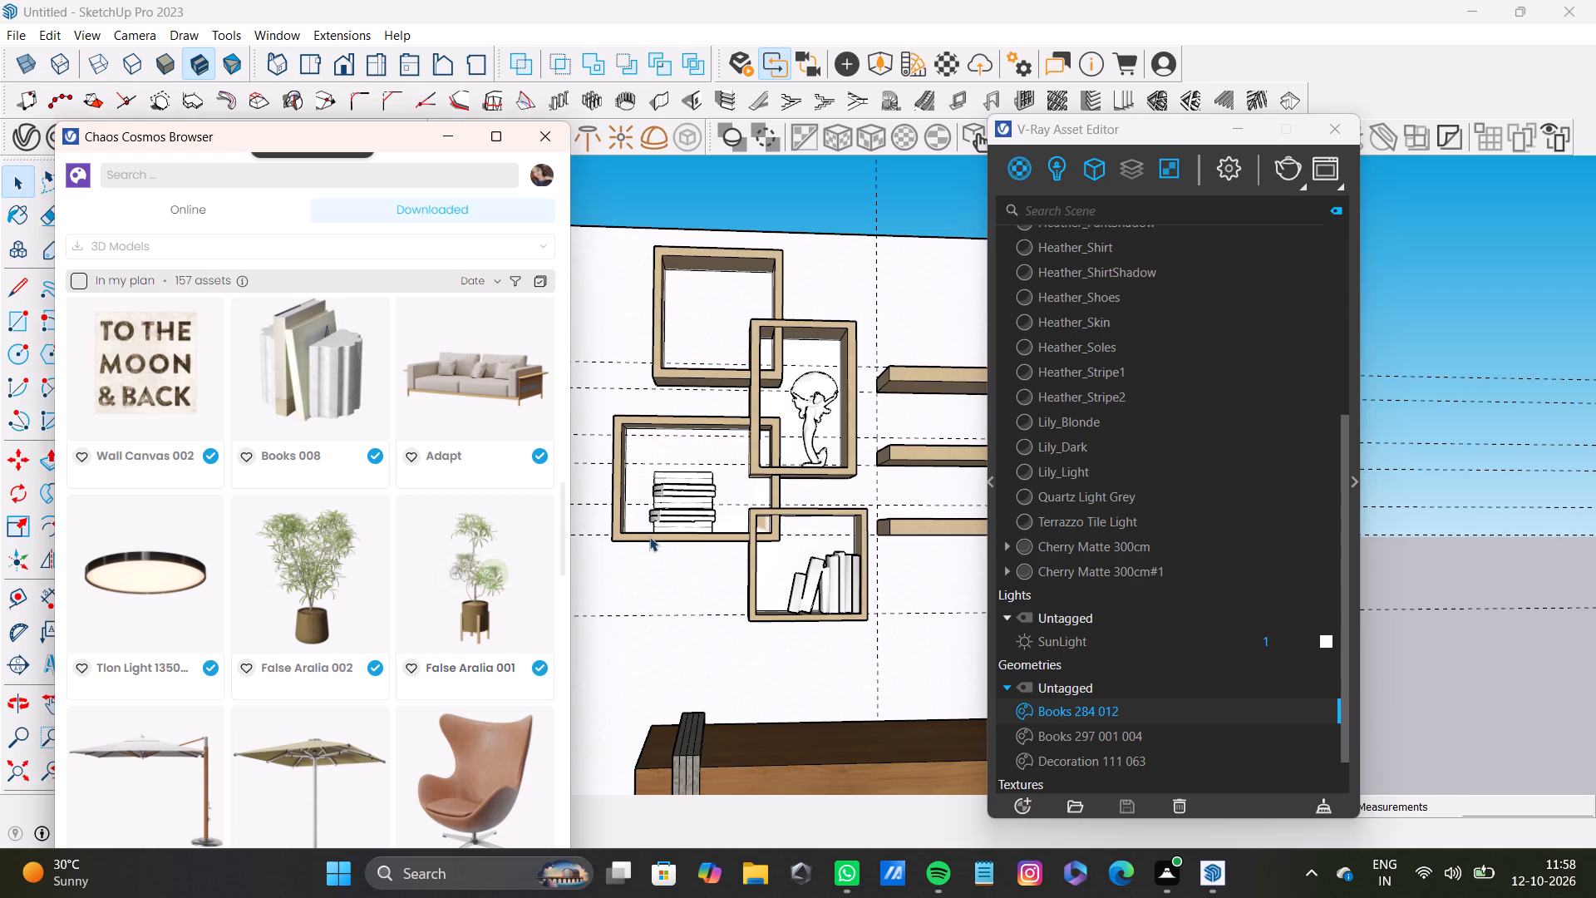
pyautogui.moveTo(649, 536); pyautogui.dragTo(648, 664, button='middle')
pyautogui.scroll(-9, 367, 472)
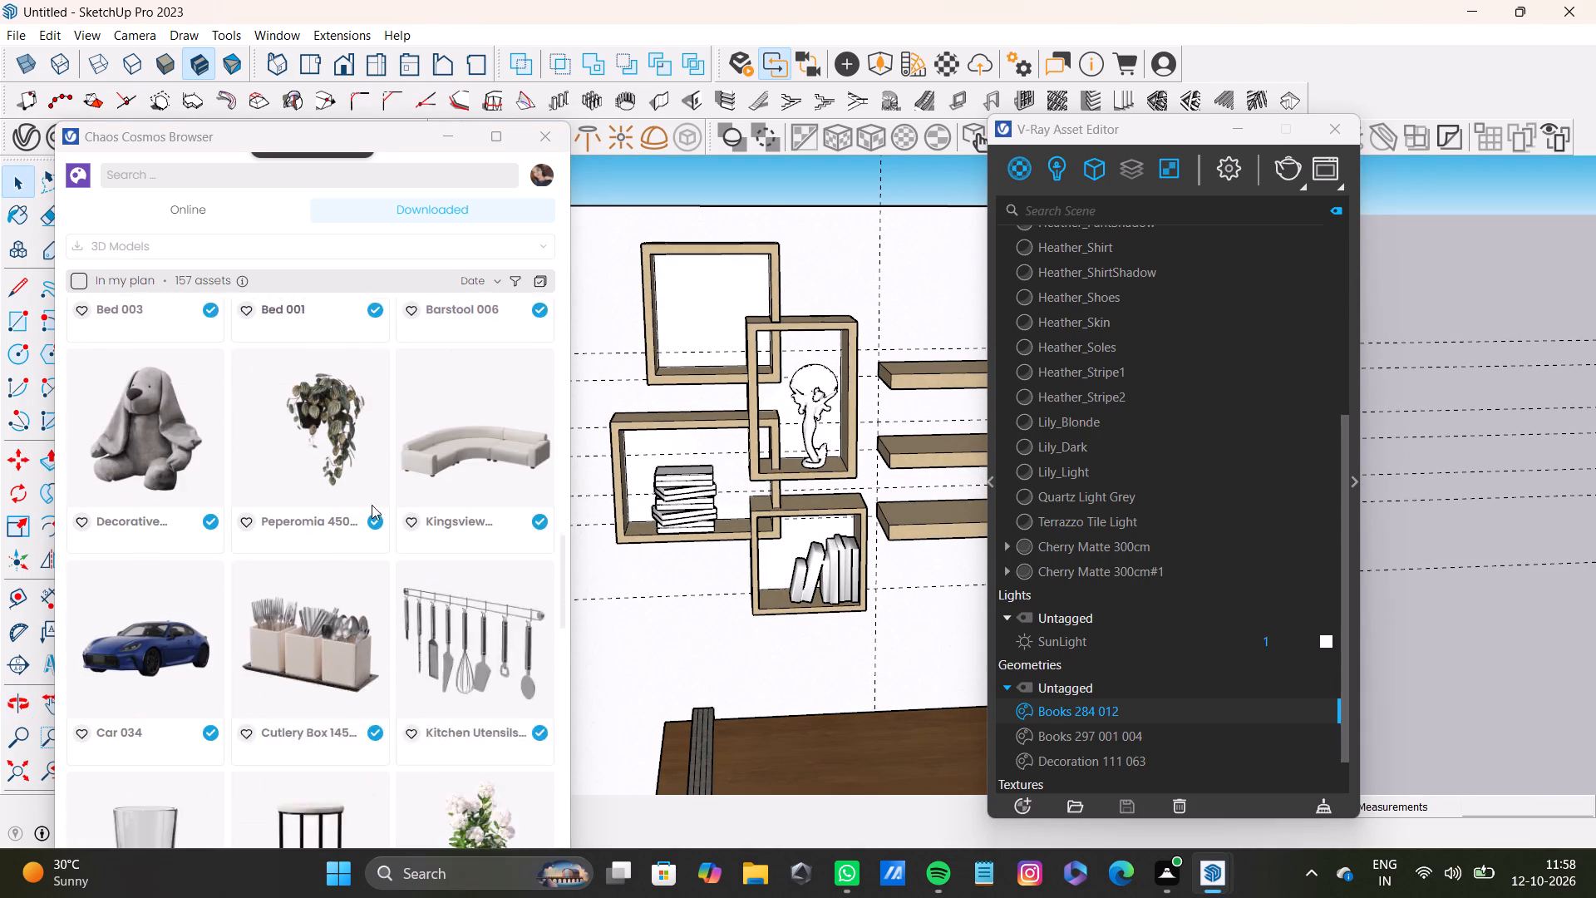
pyautogui.scroll(-7, 373, 506)
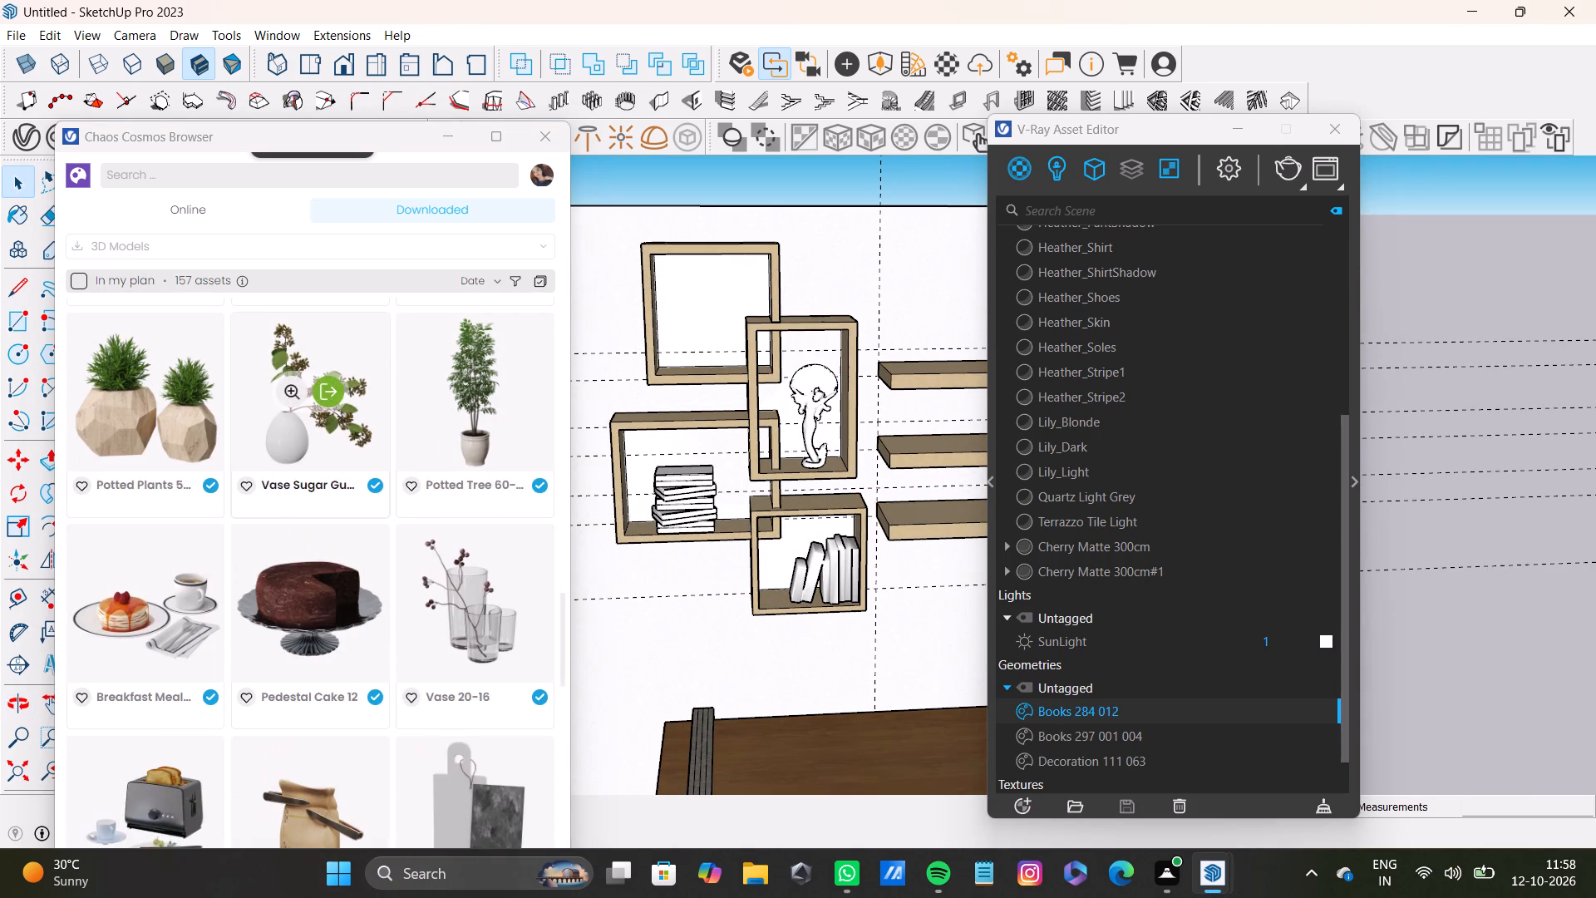
pyautogui.scroll(-9, 373, 507)
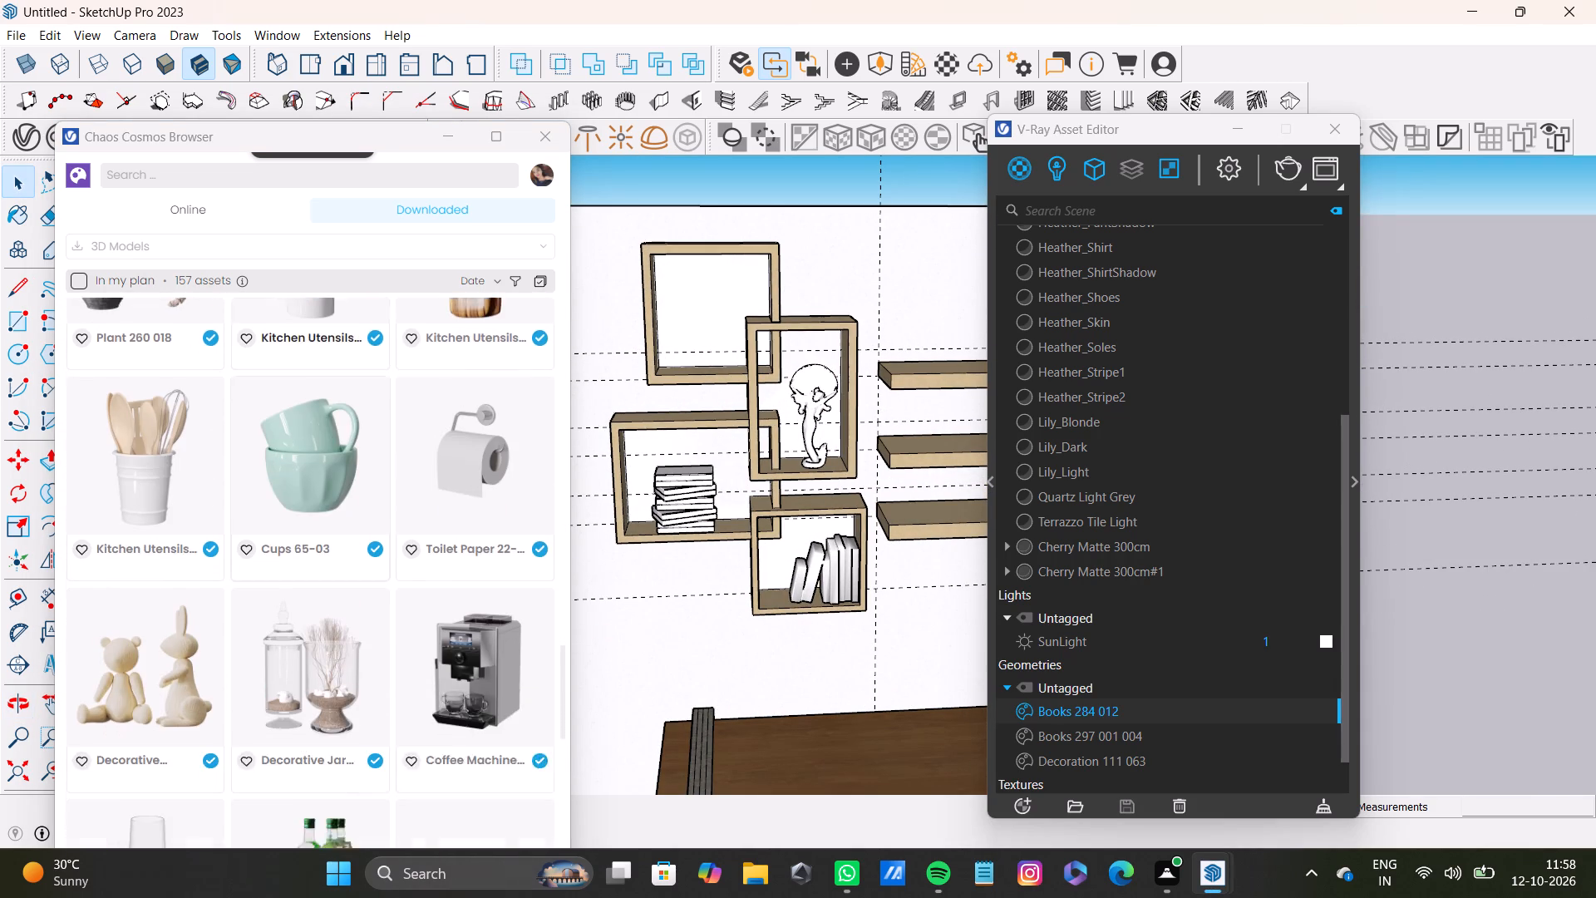
pyautogui.scroll(-2, 369, 516)
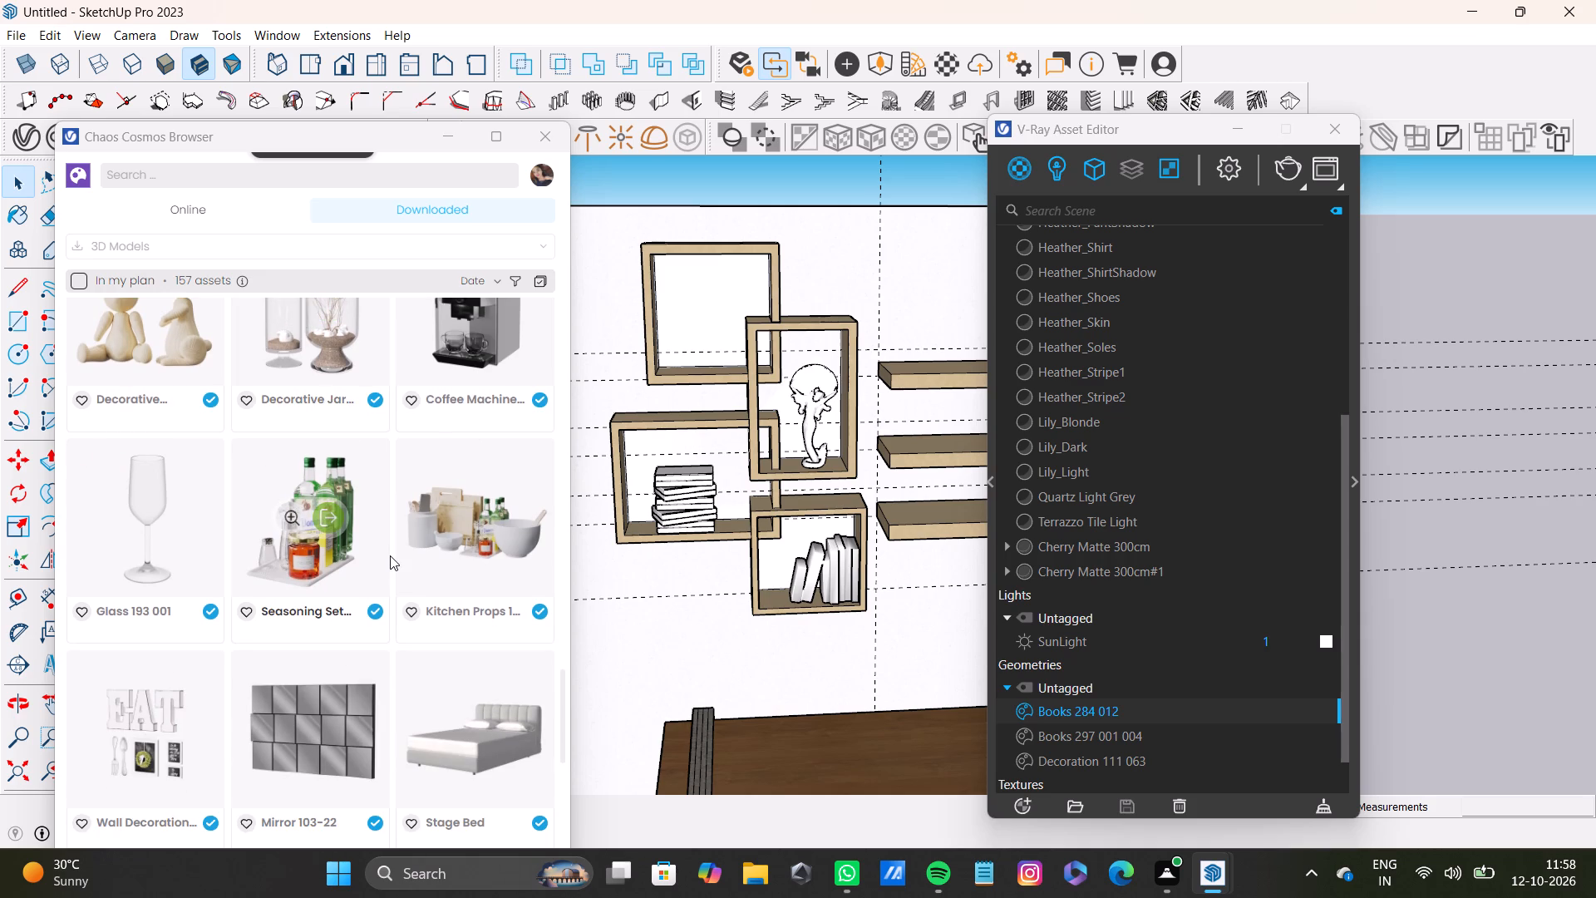
pyautogui.scroll(-10, 390, 555)
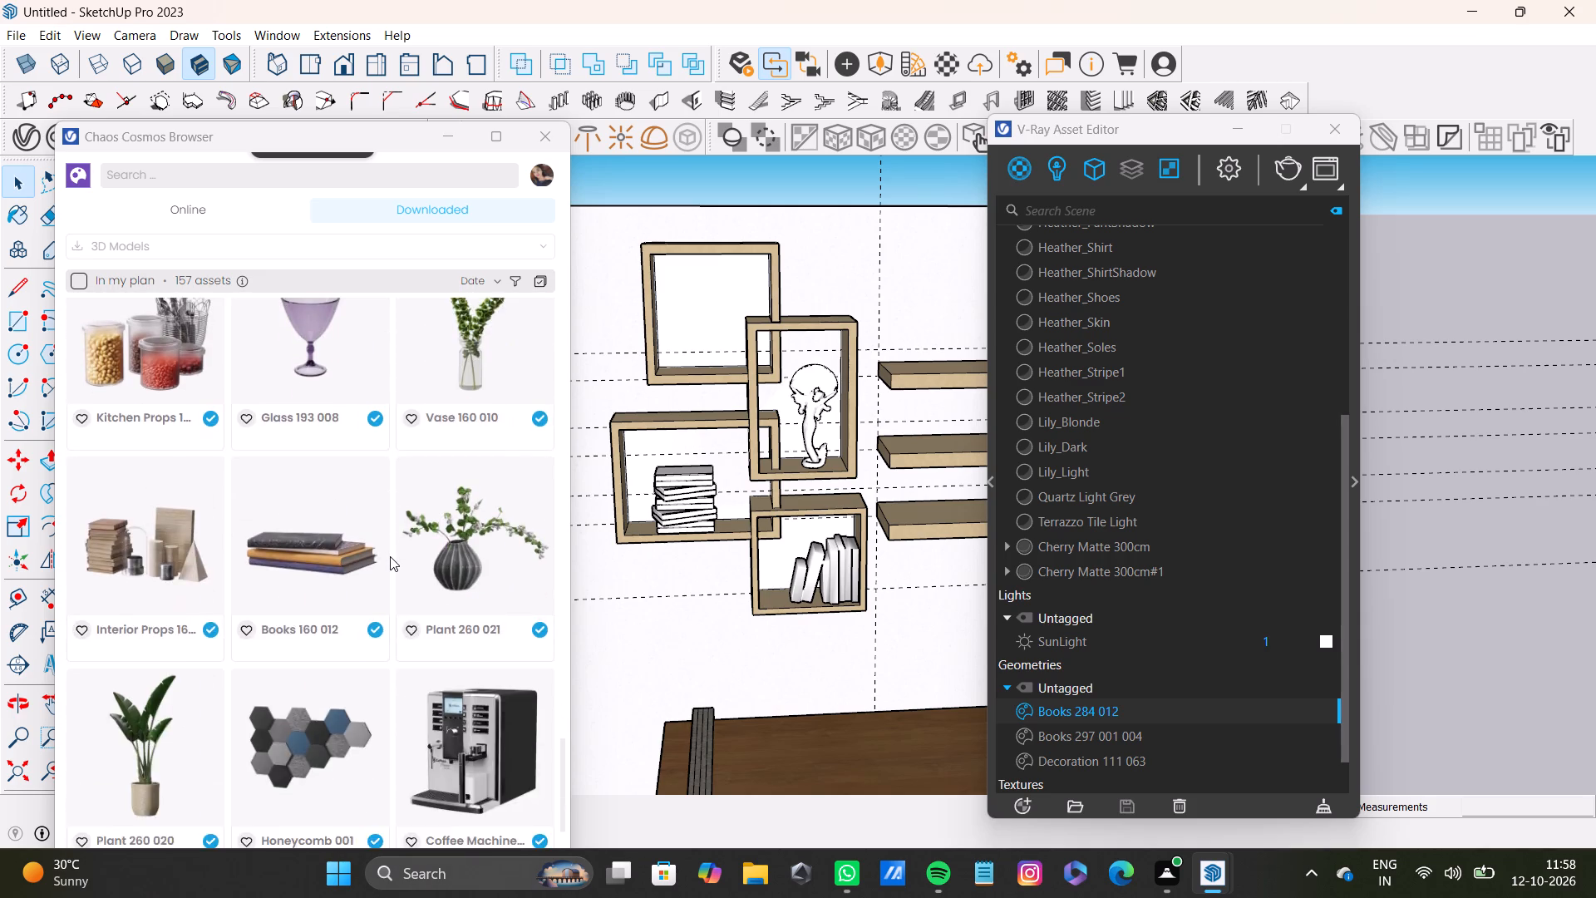
pyautogui.scroll(4, 390, 556)
pyautogui.scroll(-3, 390, 556)
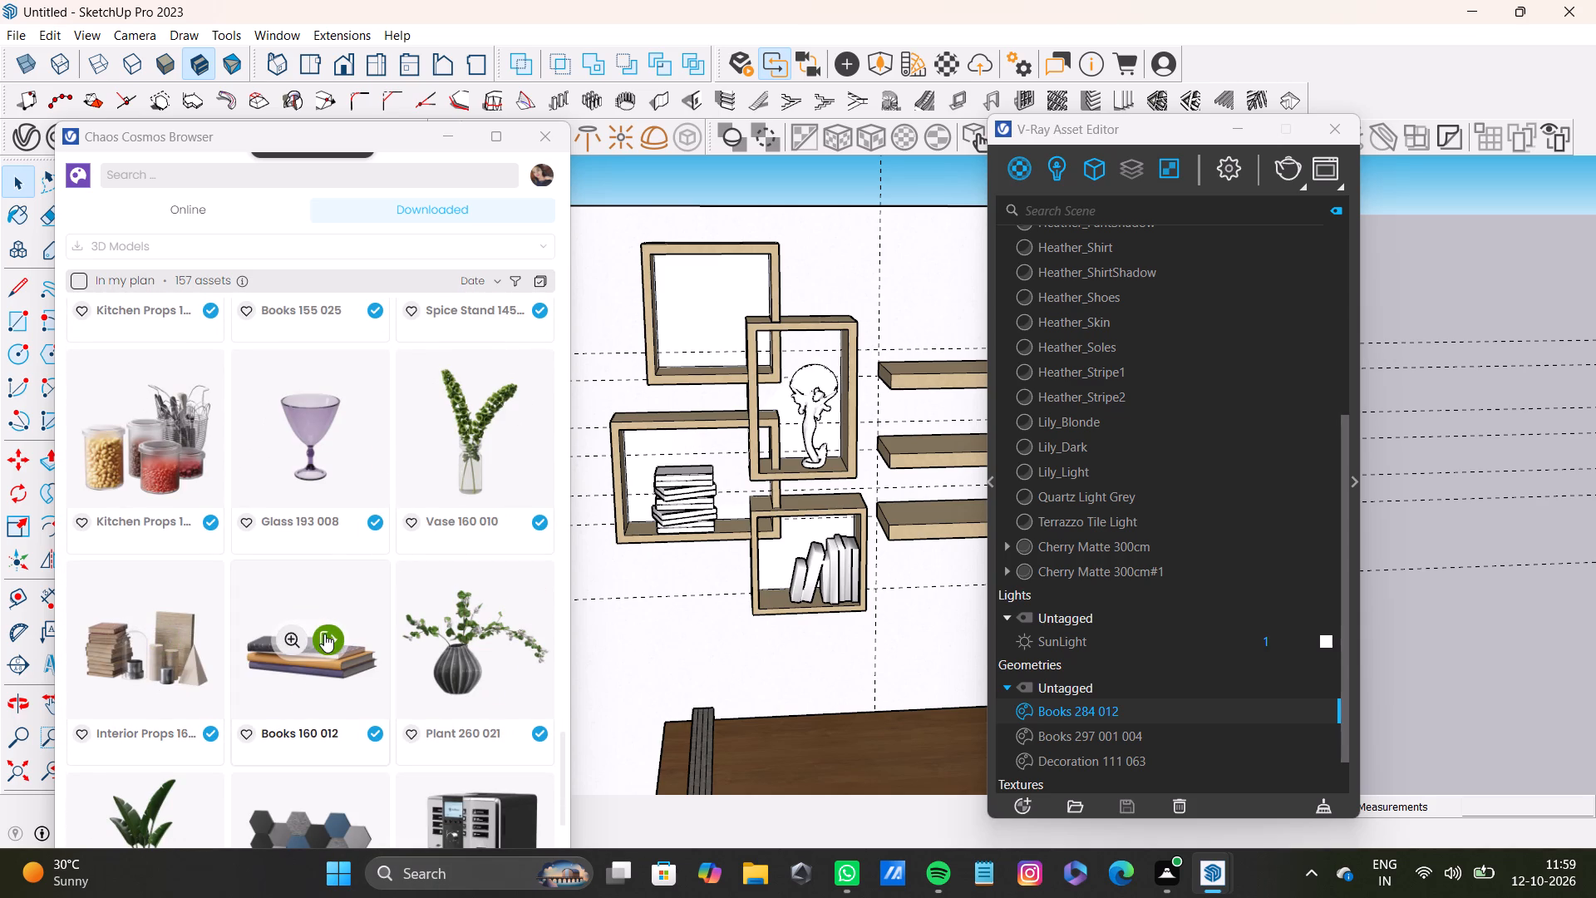
# Browse the downloaded 3D models in Chaos Cosmos for another set of books for the empty top box frame.
pyautogui.scroll(-1, 415, 726)
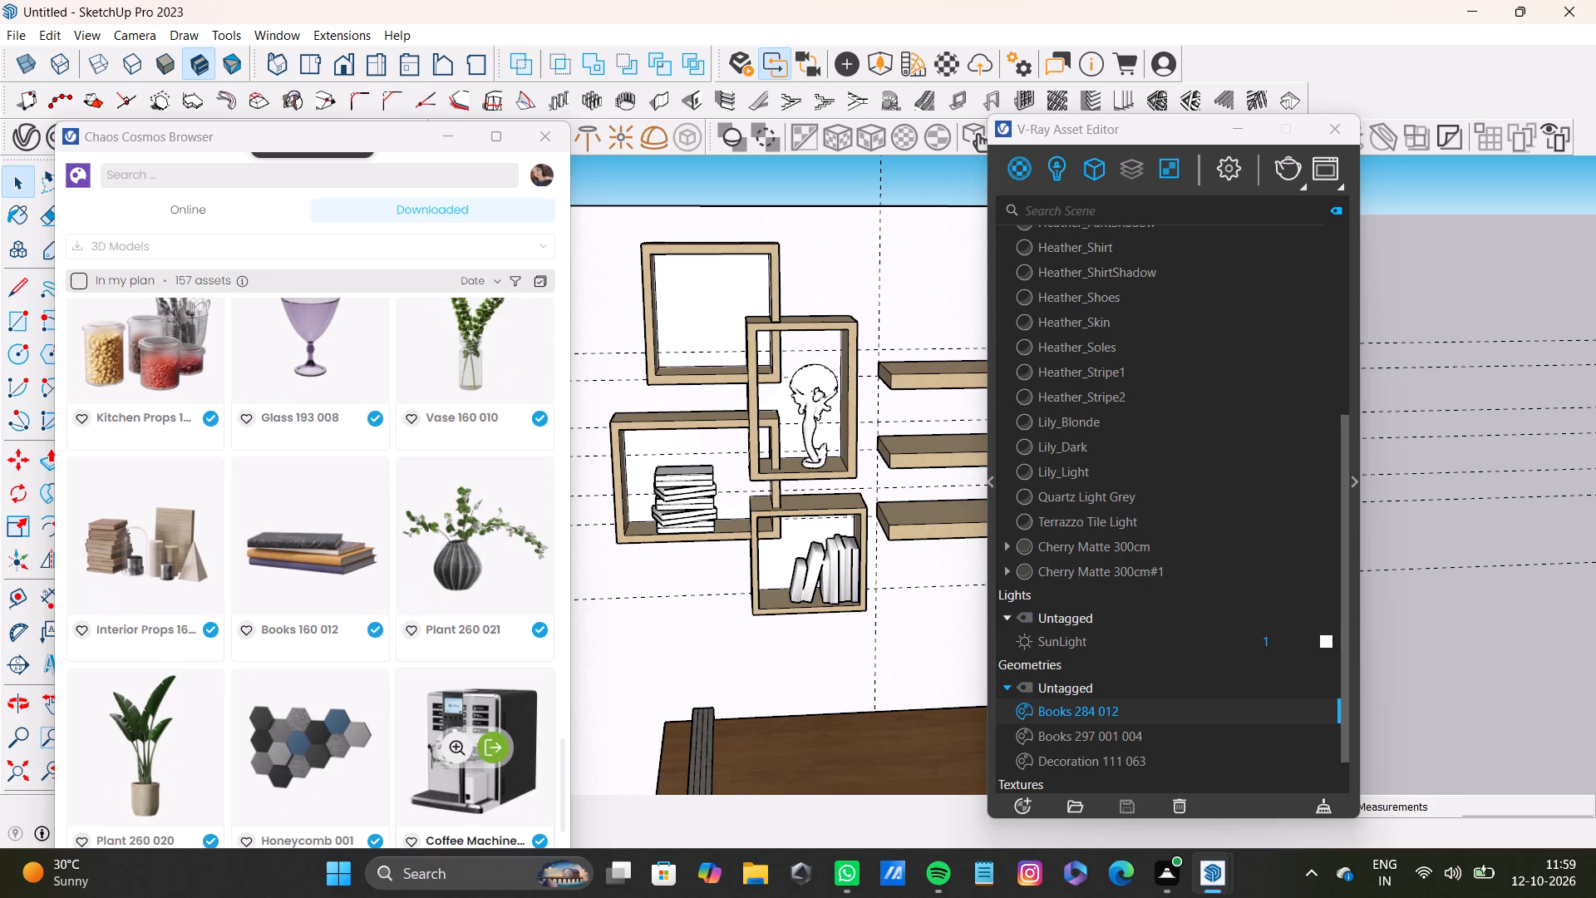
pyautogui.scroll(14, 415, 726)
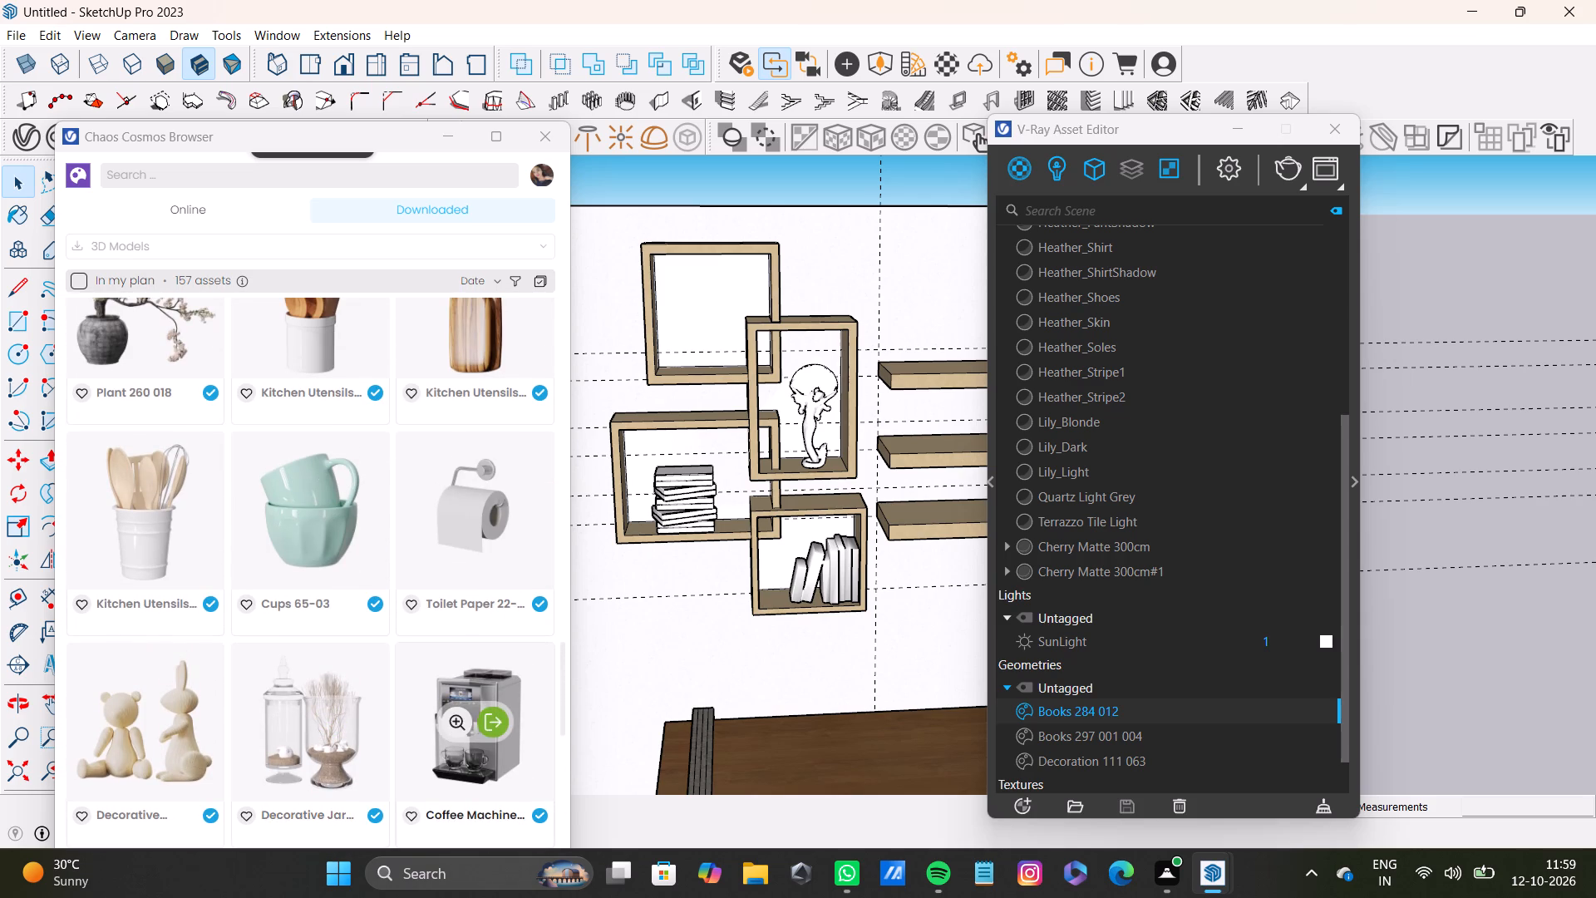
pyautogui.scroll(3, 387, 471)
pyautogui.scroll(-8, 390, 552)
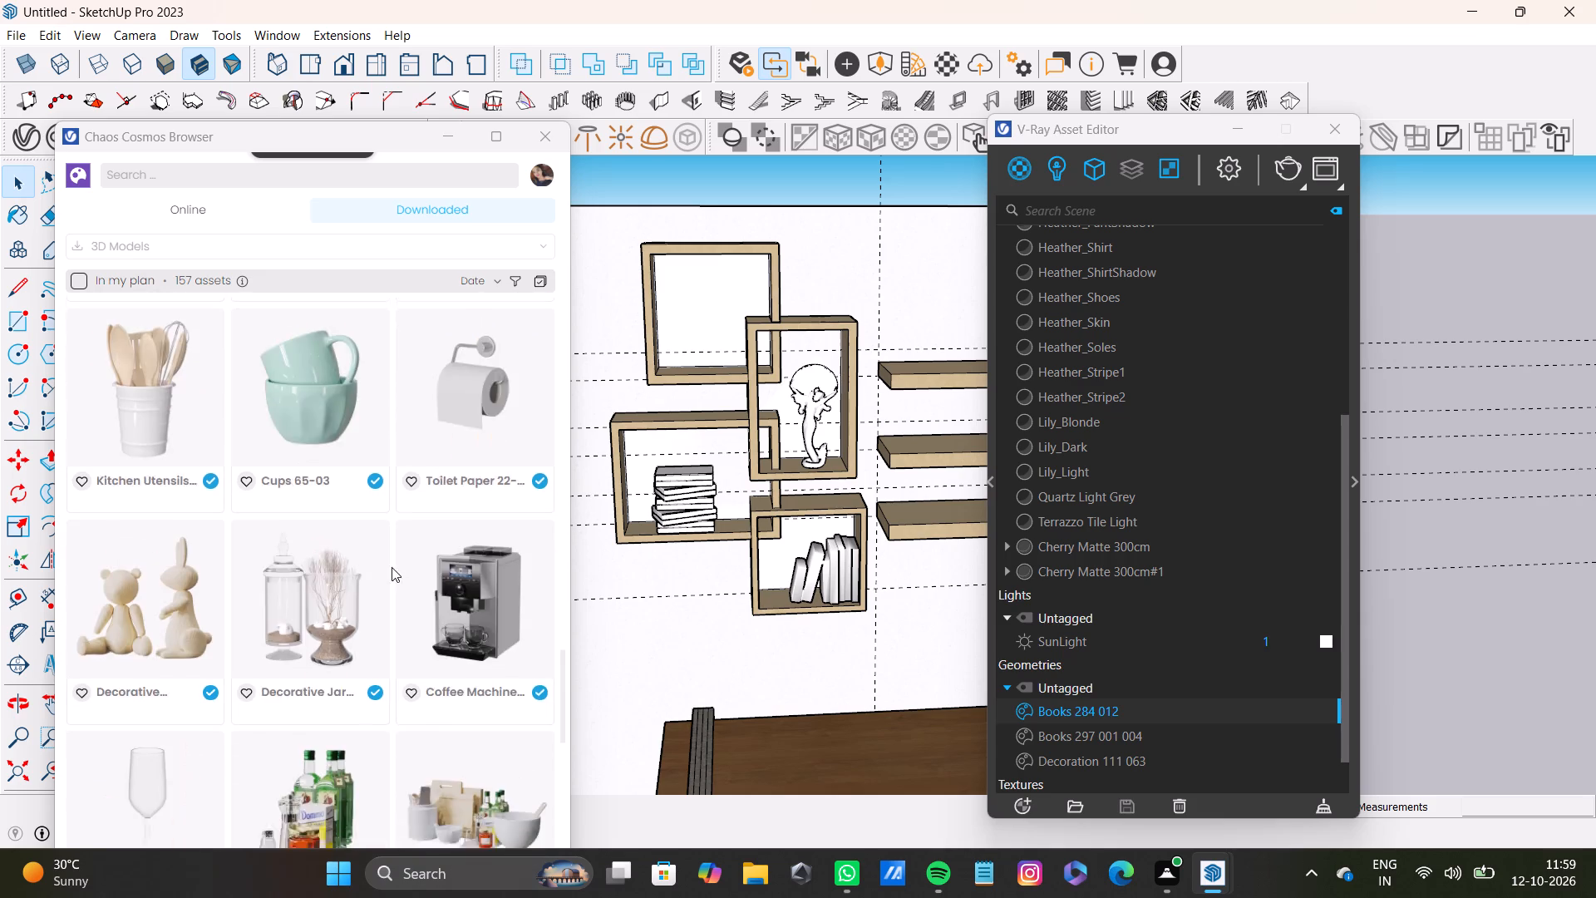
pyautogui.scroll(-7, 431, 567)
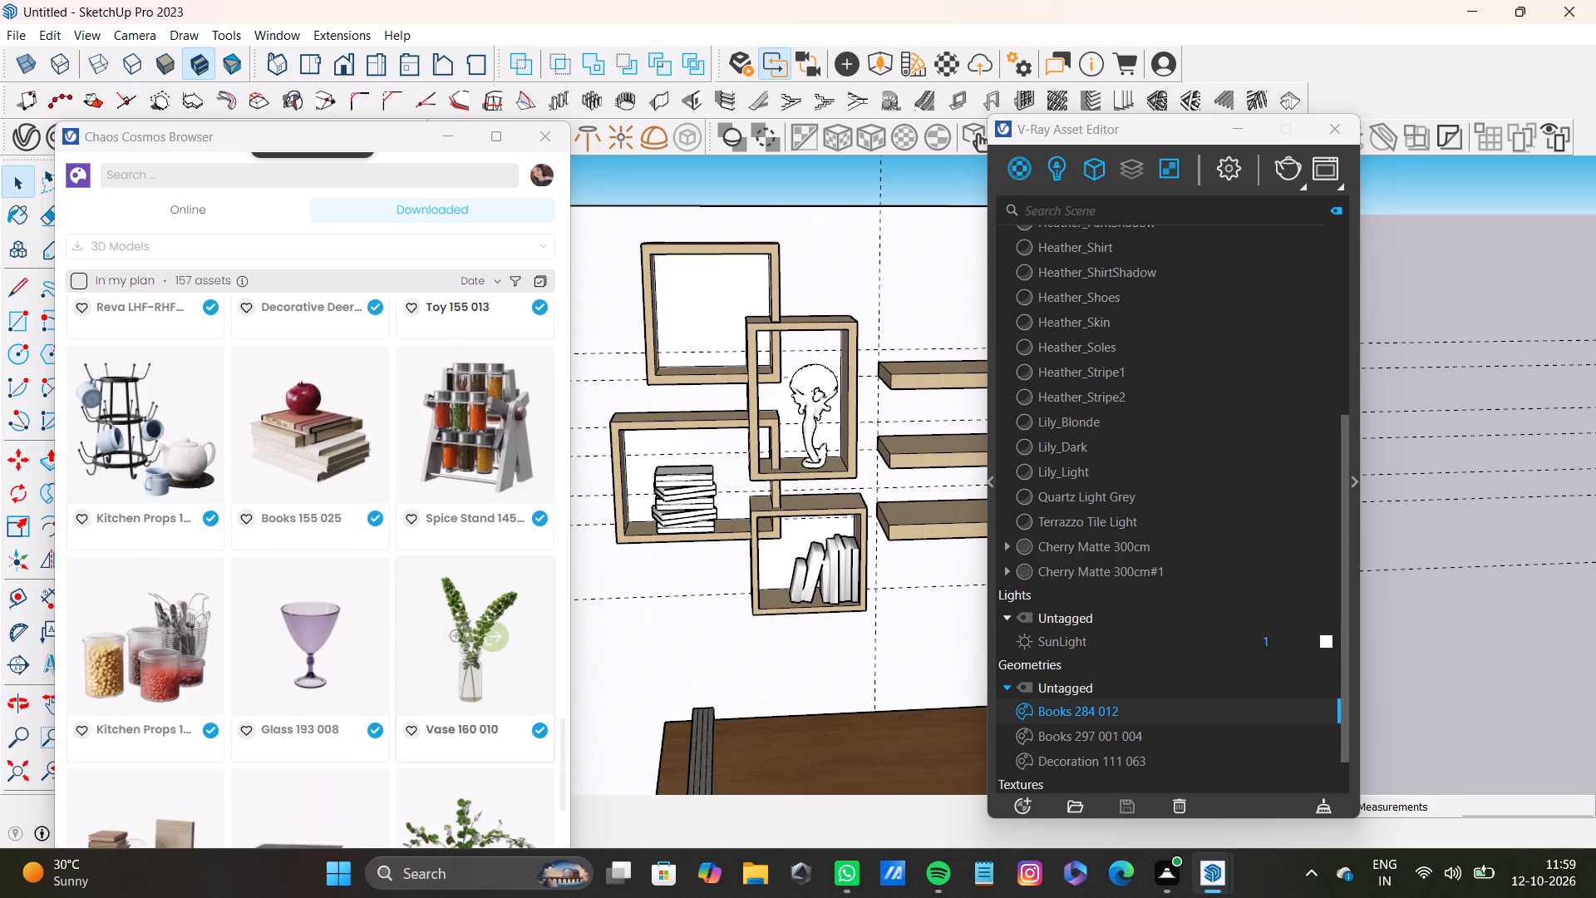
pyautogui.scroll(-7, 435, 580)
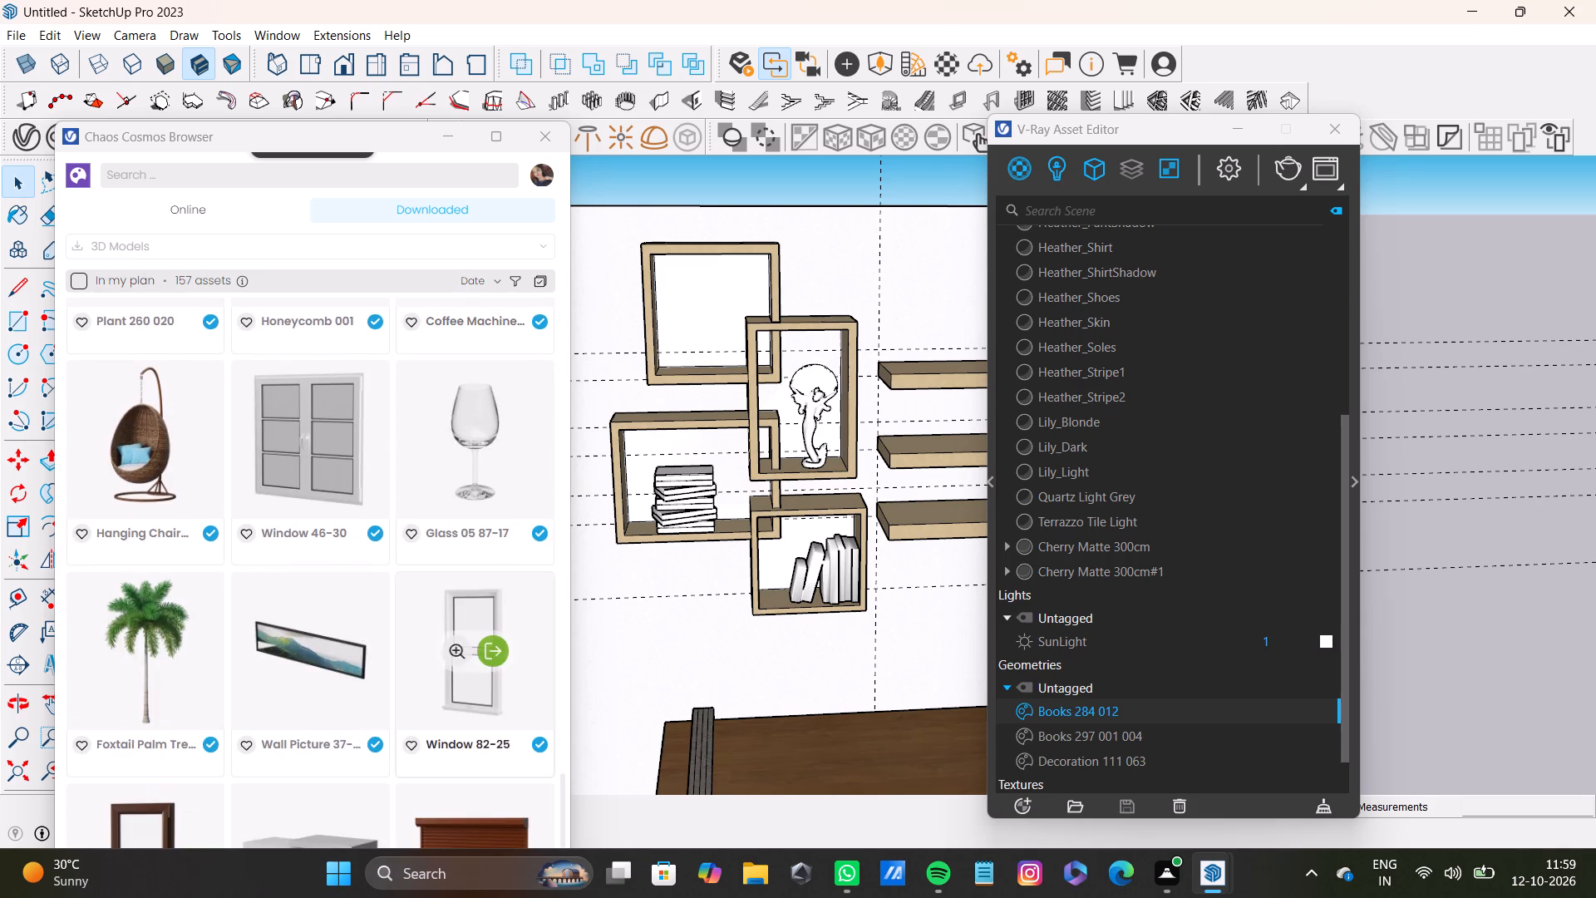
pyautogui.scroll(-11, 445, 587)
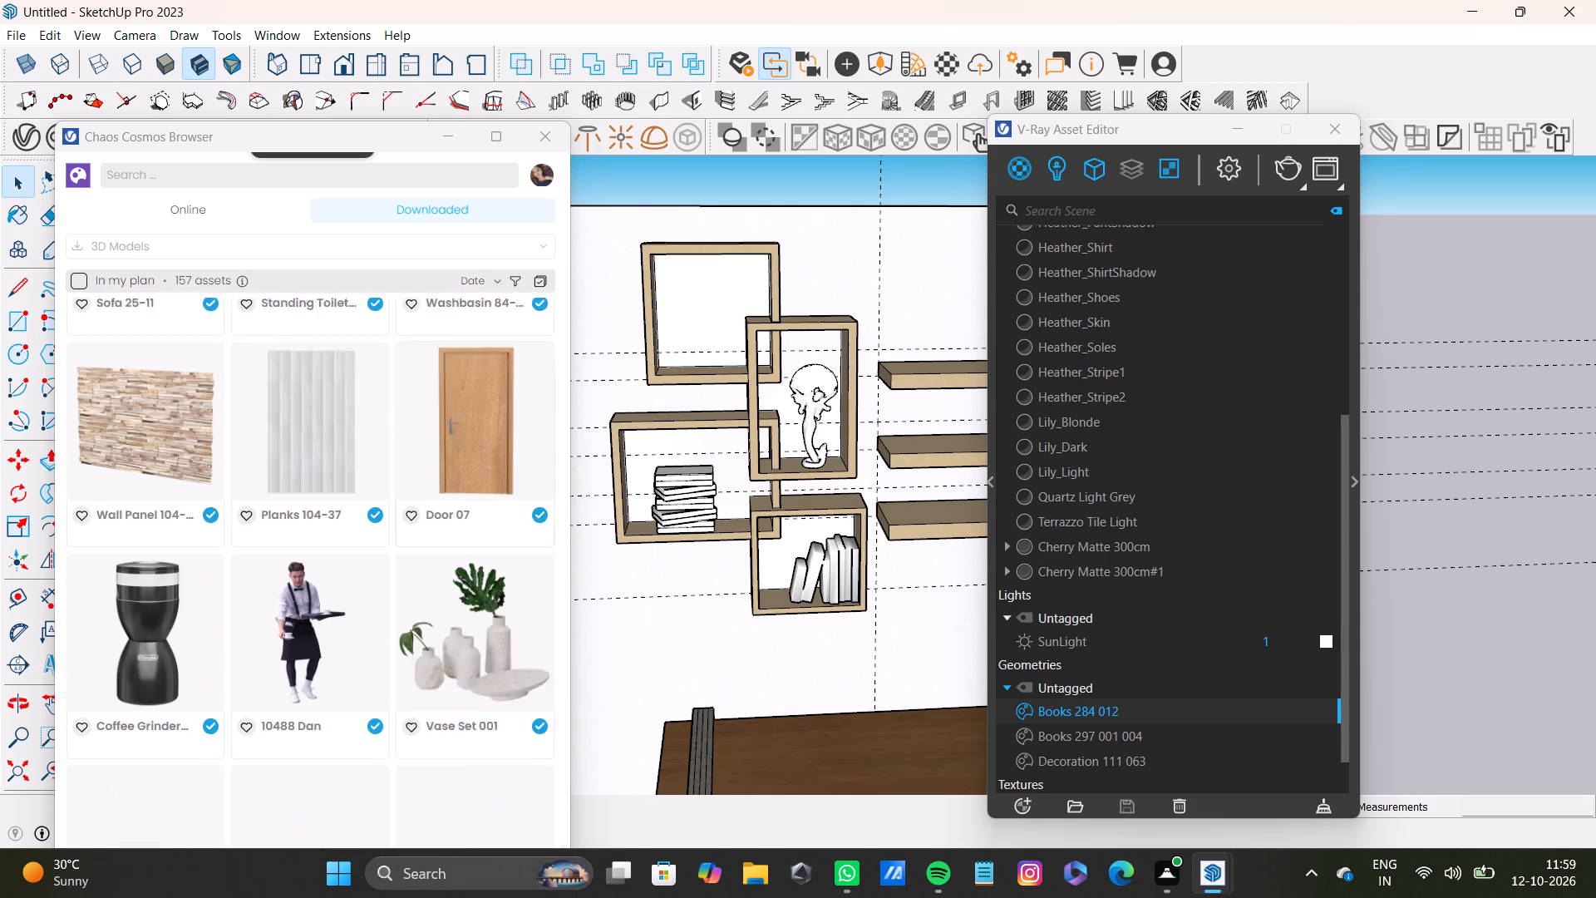
pyautogui.scroll(-4, 445, 583)
pyautogui.scroll(1, 445, 581)
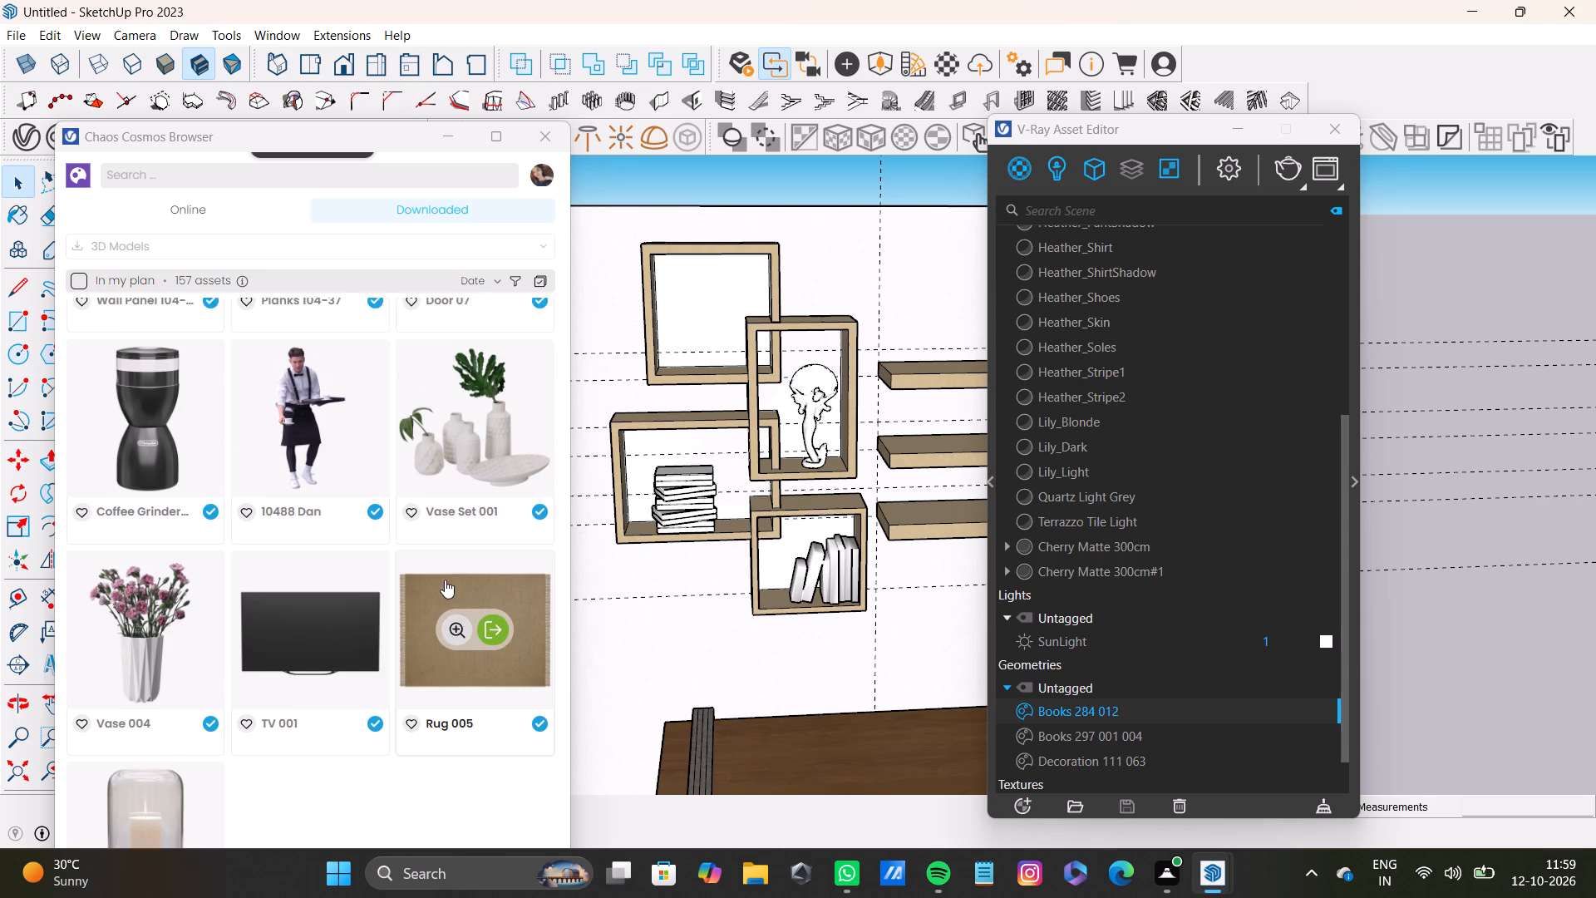
pyautogui.scroll(14, 445, 580)
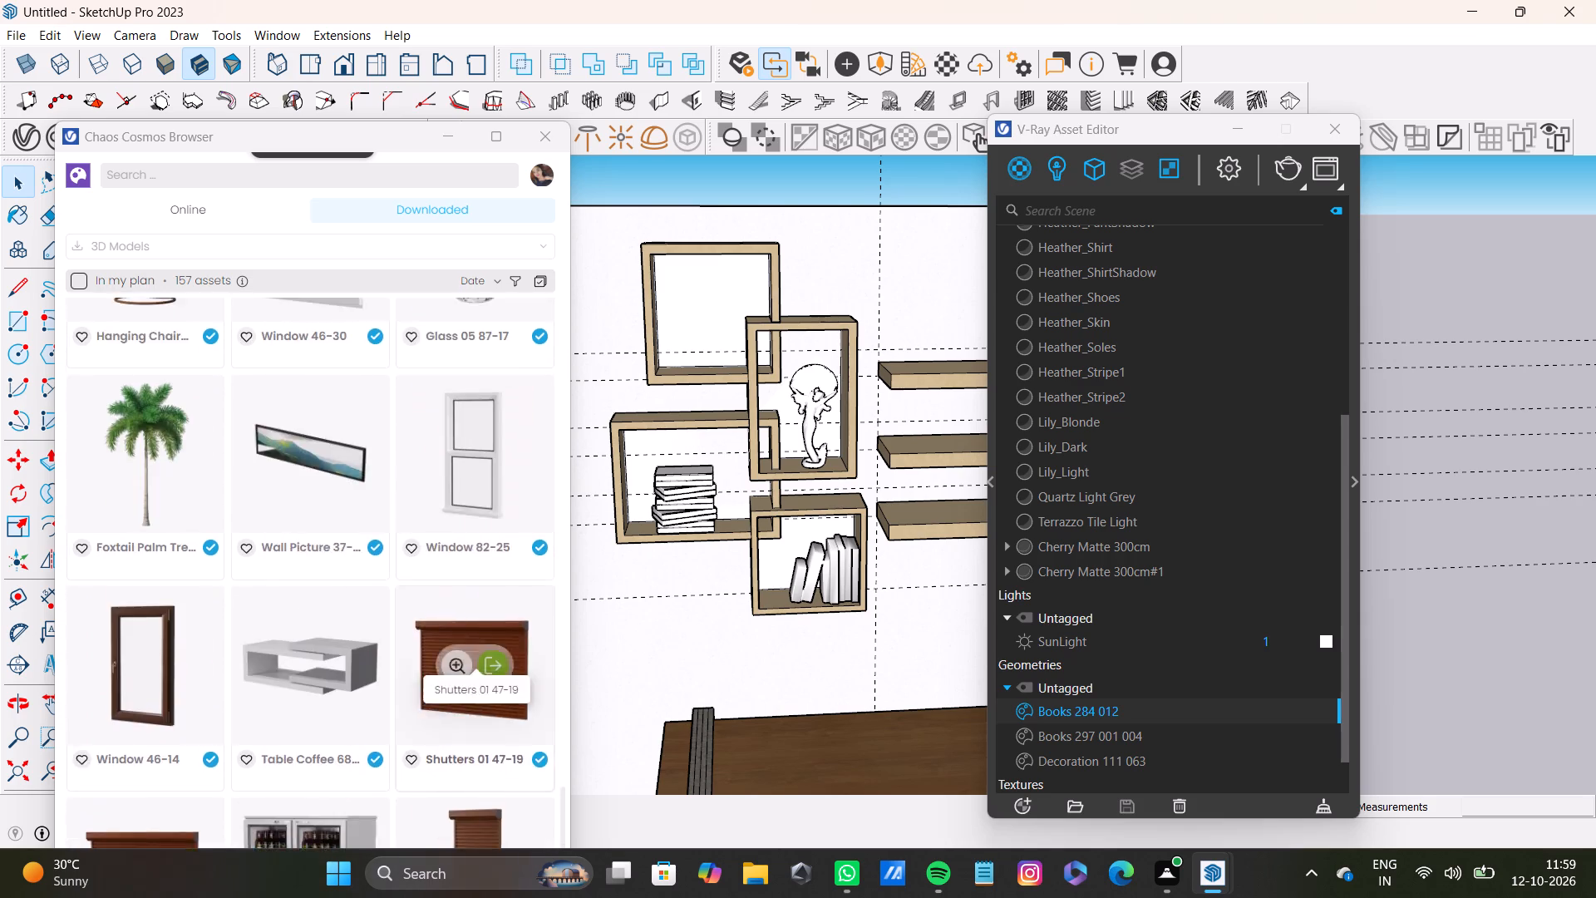
pyautogui.scroll(20, 445, 576)
pyautogui.scroll(15, 446, 568)
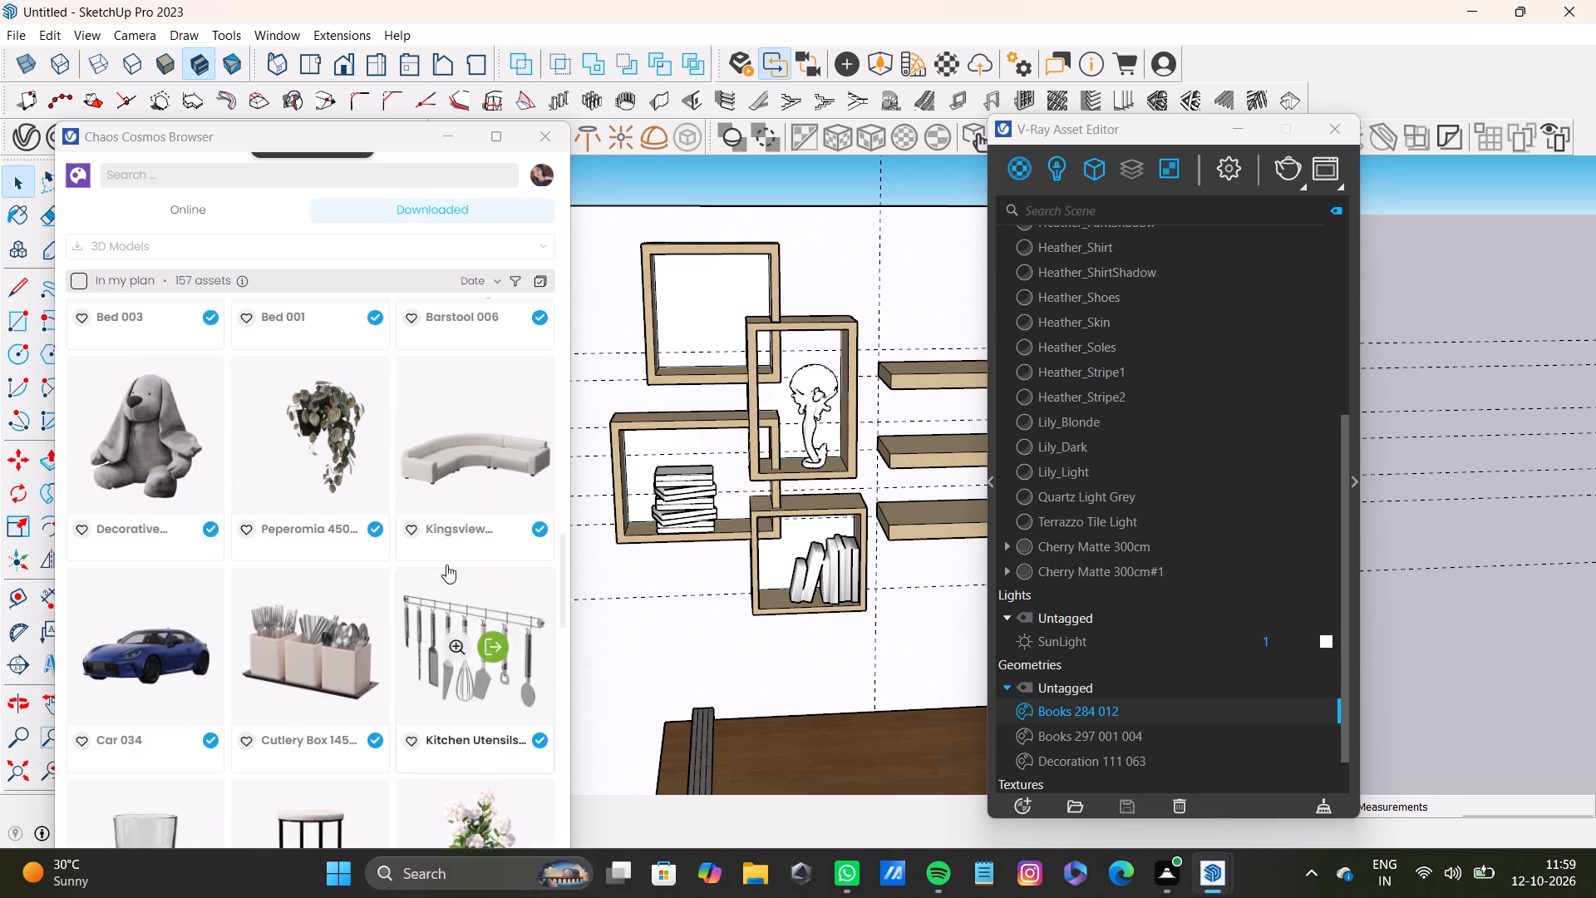
pyautogui.scroll(7, 446, 565)
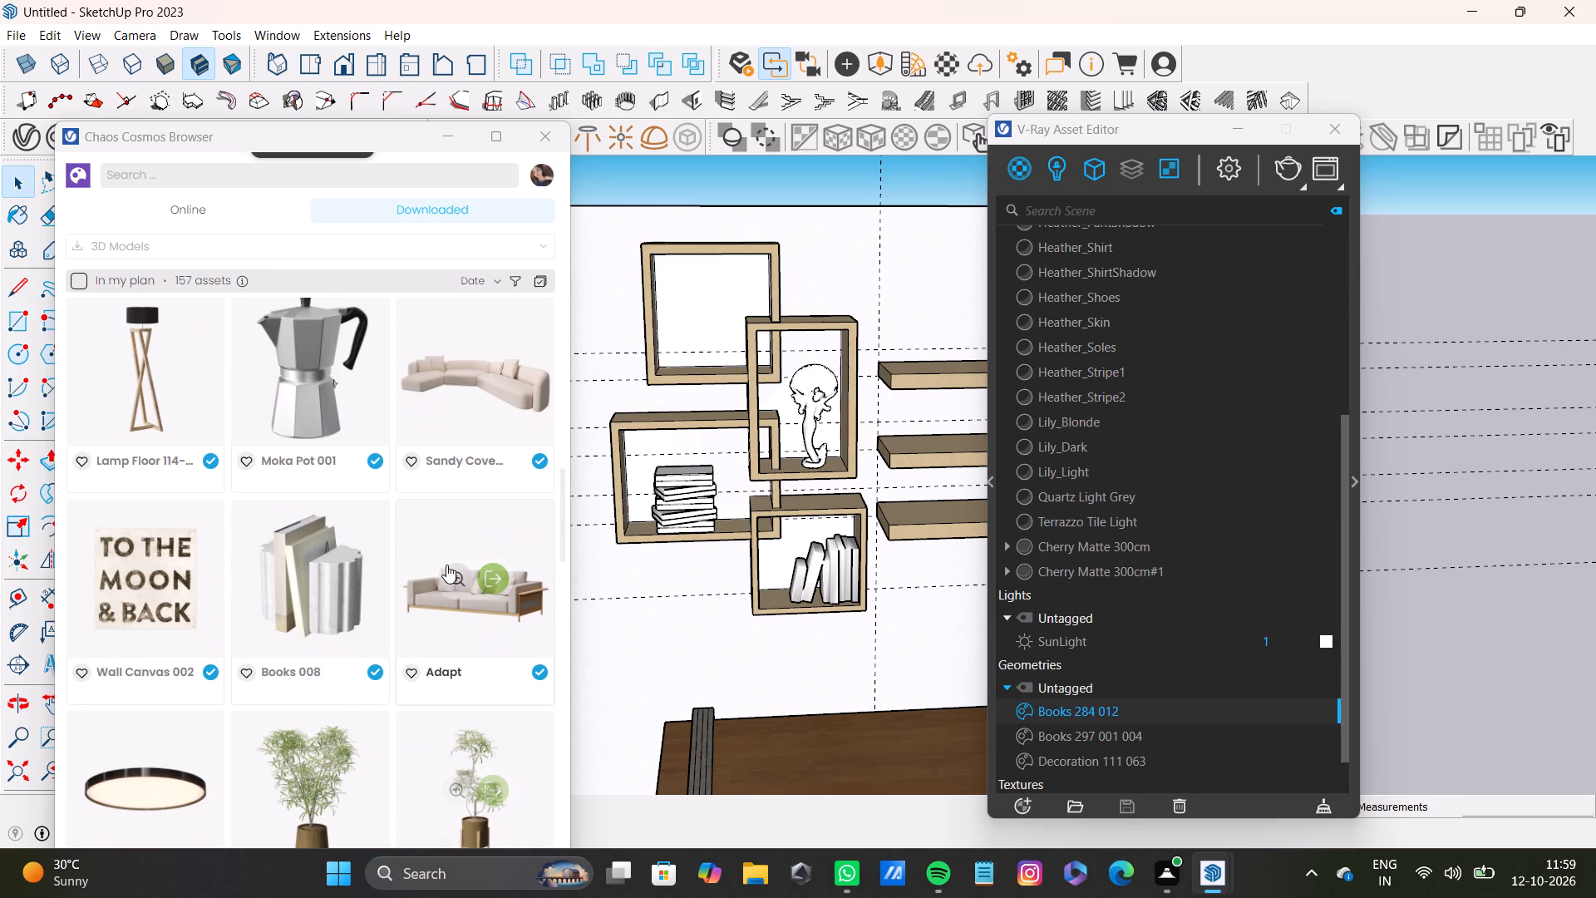
pyautogui.scroll(1, 446, 565)
# Import the Books 008 model from Chaos Cosmos and place it inside the empty top box frame.
pyautogui.click(333, 679)
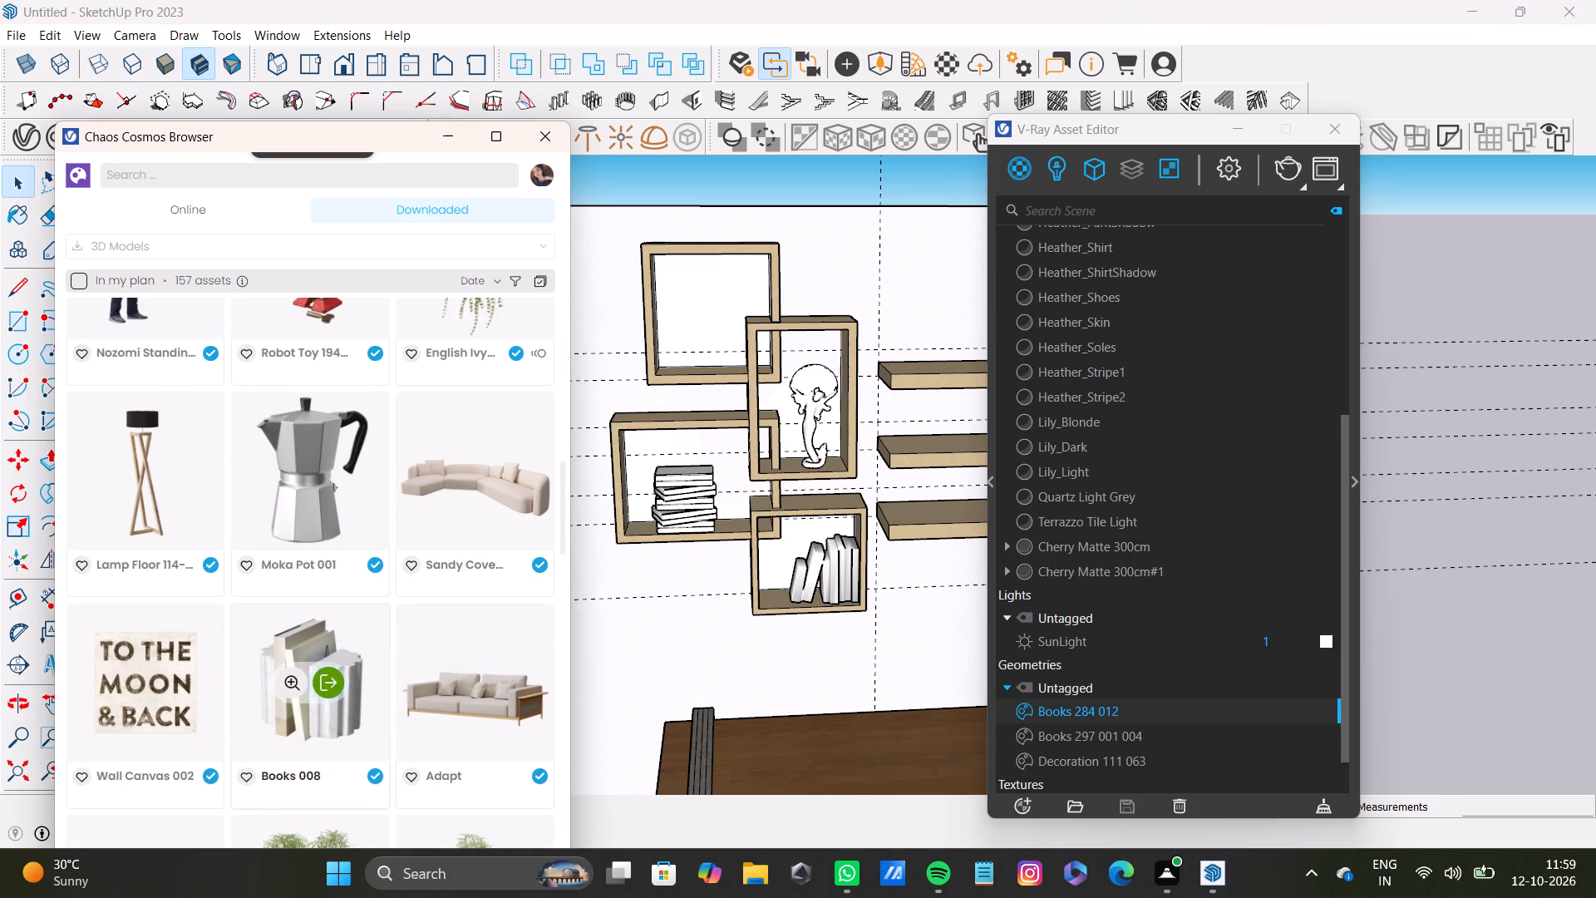
pyautogui.scroll(4, 727, 374)
pyautogui.moveTo(721, 397); pyautogui.dragTo(618, 591, button='middle')
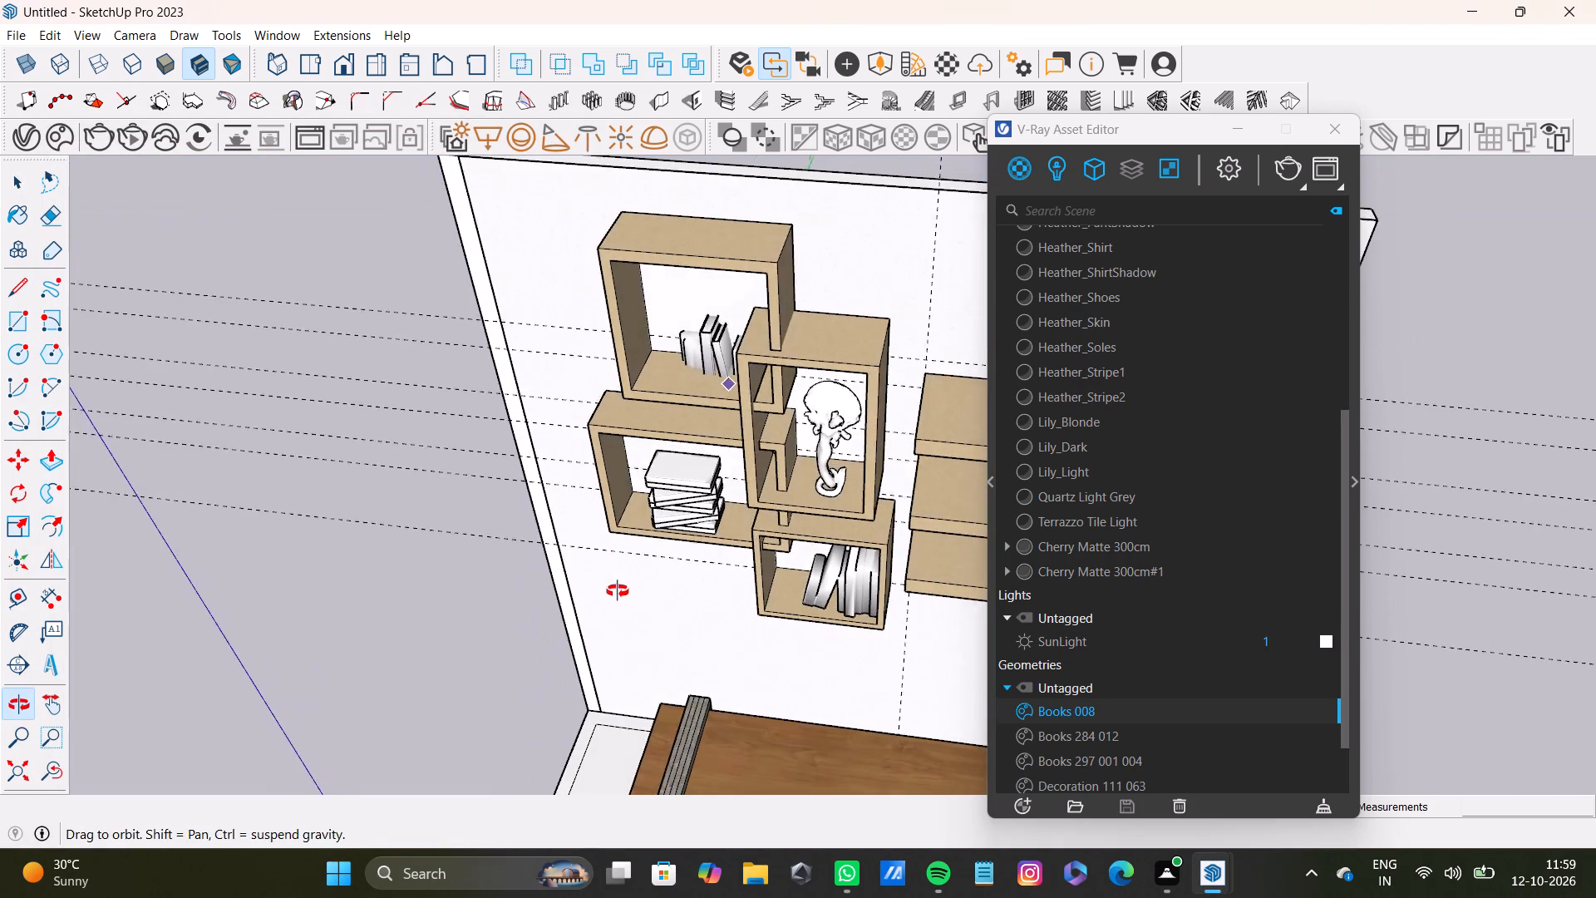
pyautogui.moveTo(618, 591); pyautogui.dragTo(617, 582, button='middle')
pyautogui.scroll(3, 727, 429)
pyautogui.click(681, 357)
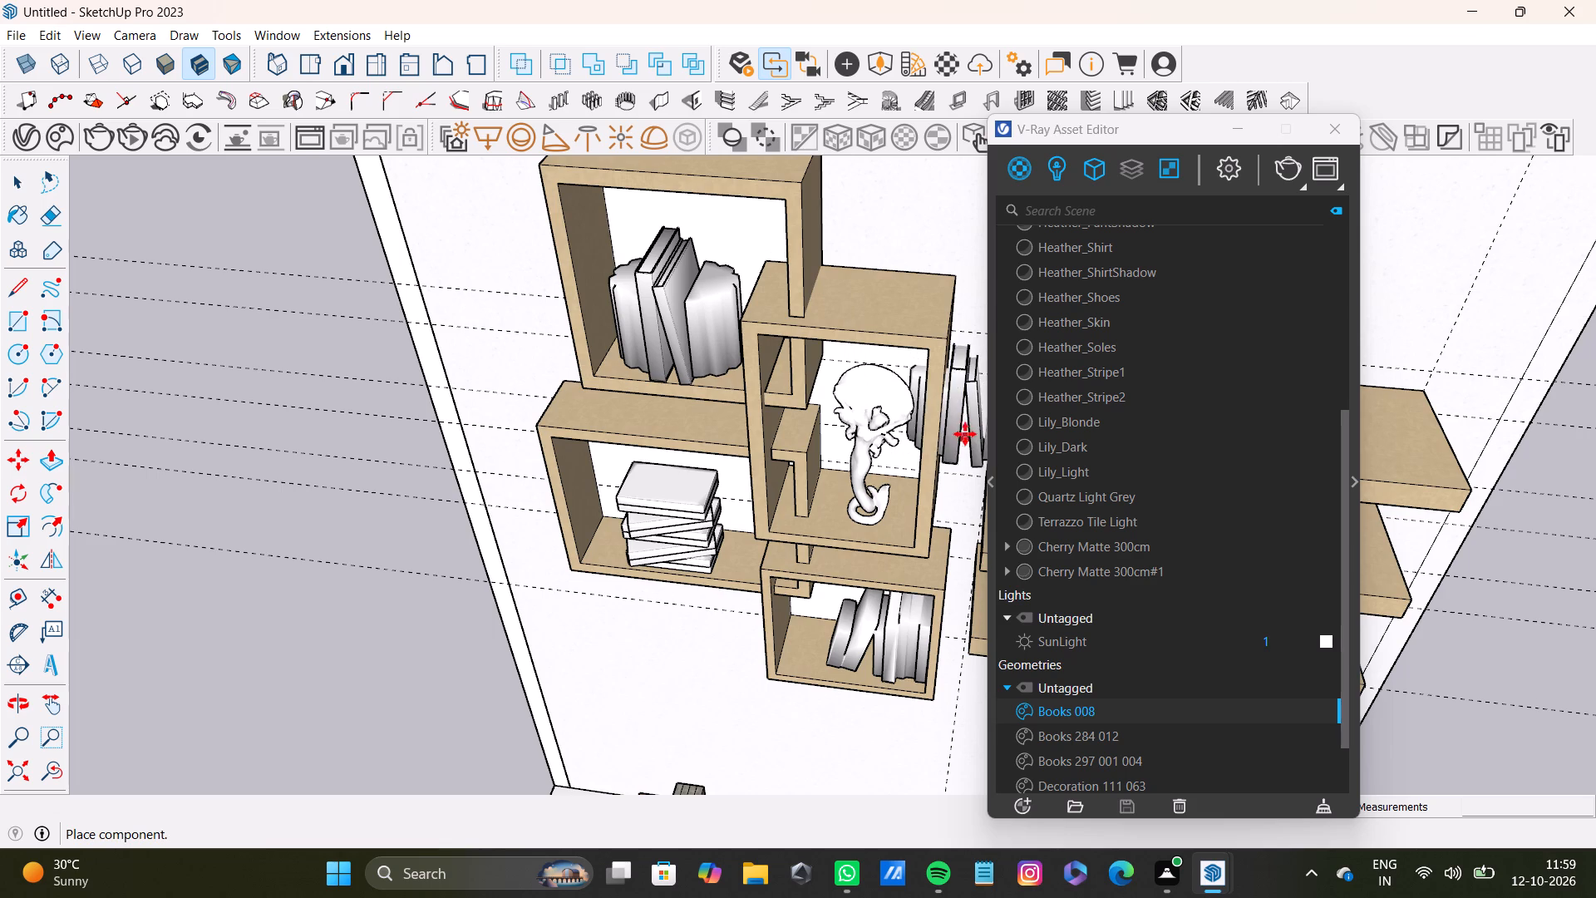
pyautogui.press('space')
# Scale Books 008 taller along the vertical axis so it fills more of the top box frame.
pyautogui.scroll(-5, 790, 410)
pyautogui.moveTo(773, 424); pyautogui.dragTo(788, 194, button='middle')
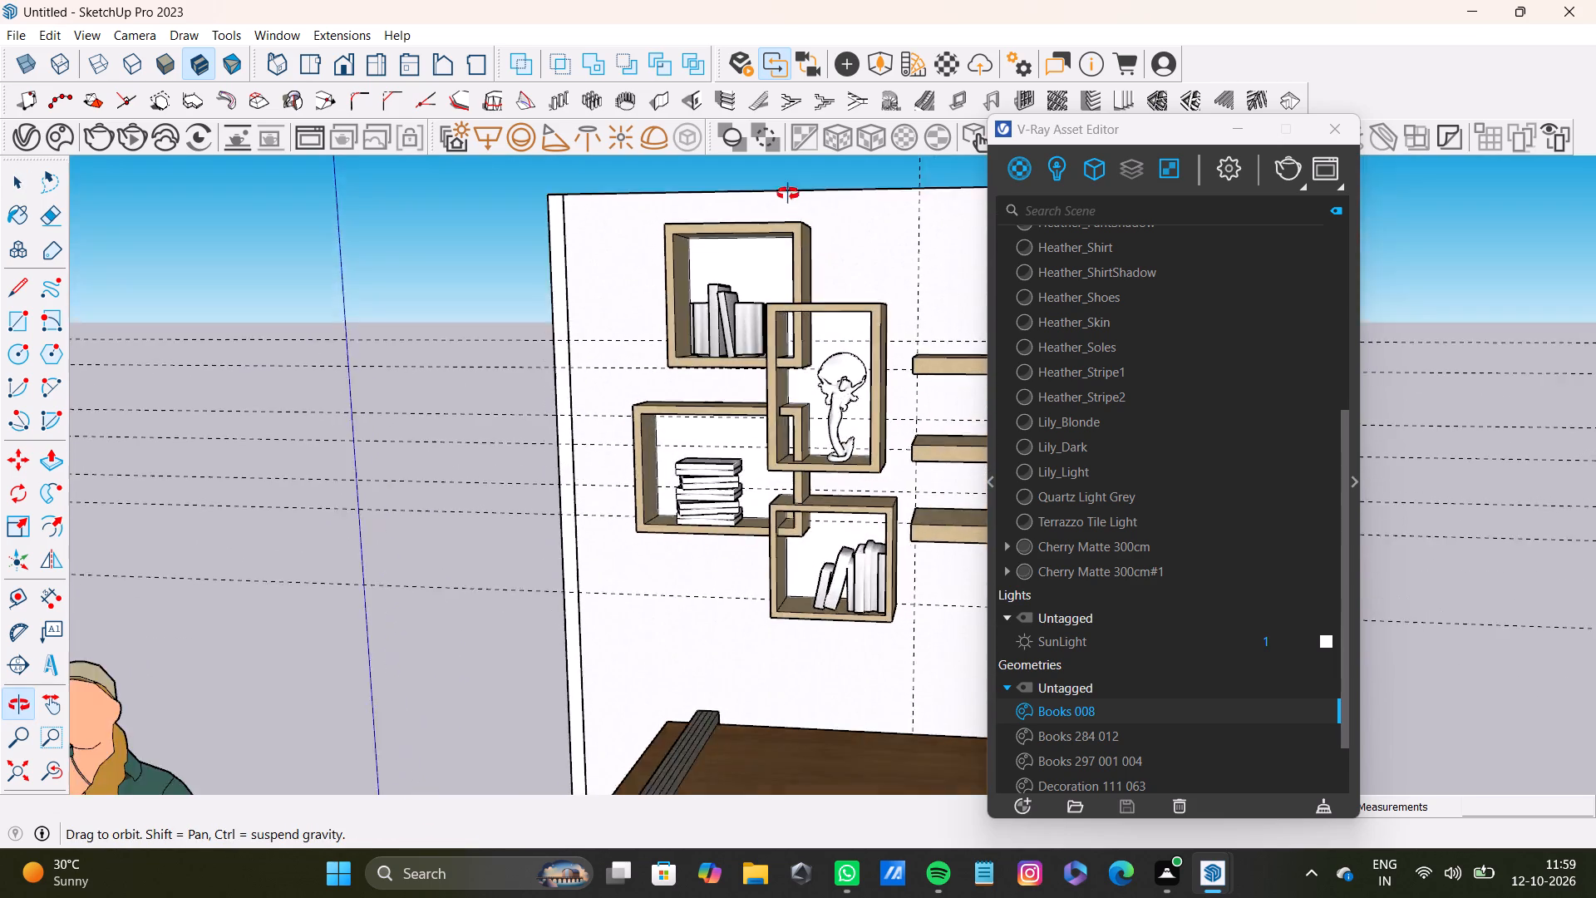
pyautogui.moveTo(788, 194); pyautogui.dragTo(874, 199, button='middle')
pyautogui.scroll(12, 790, 282)
pyautogui.click(715, 358)
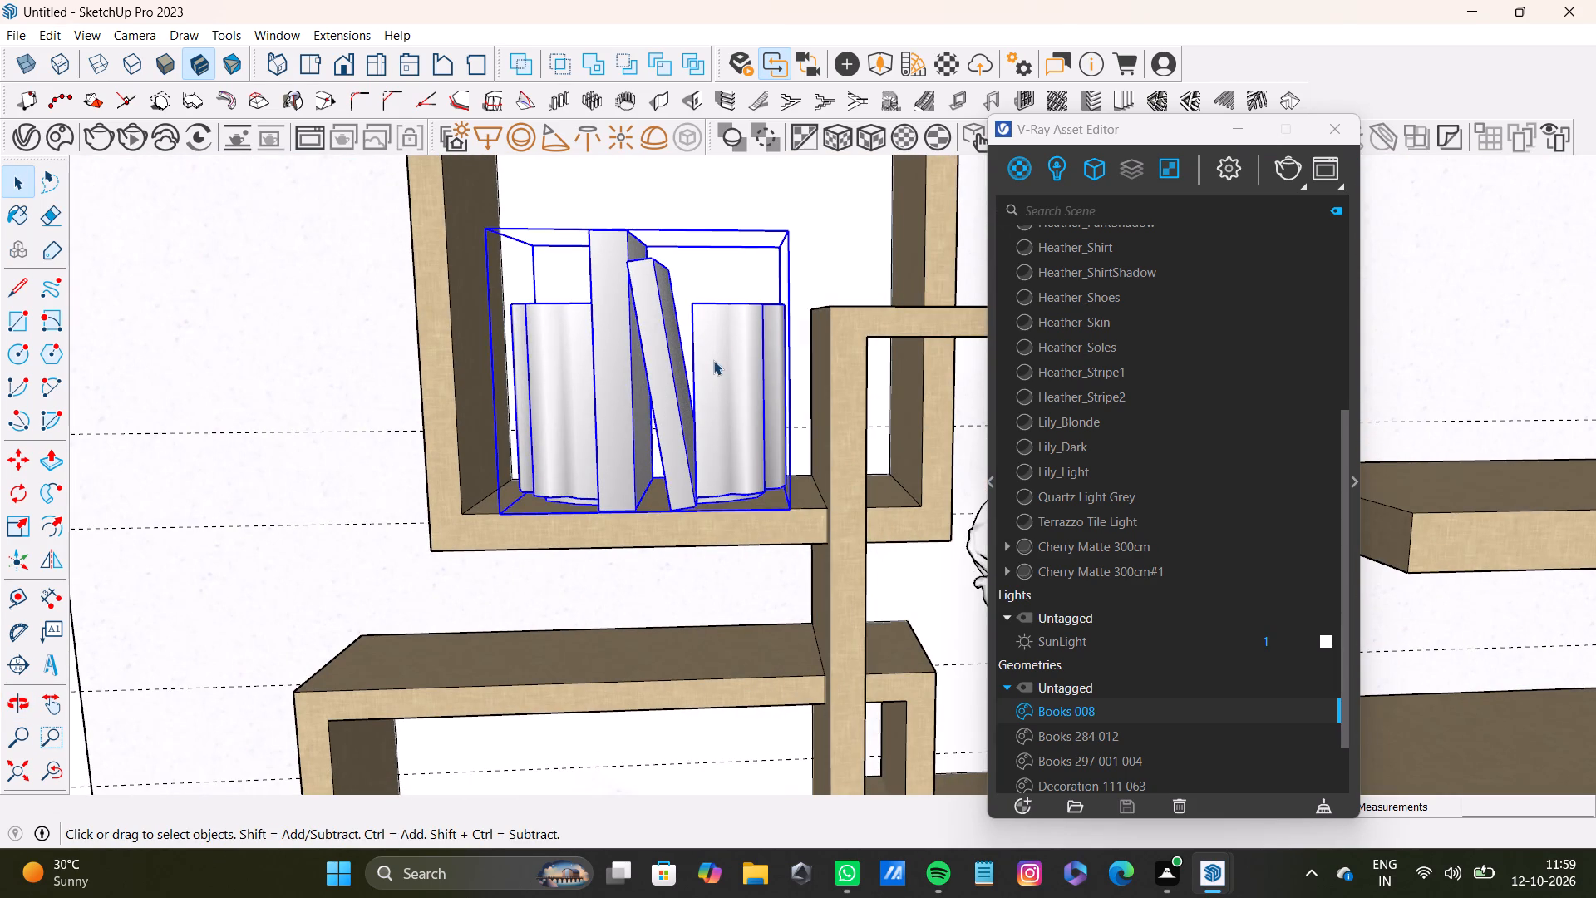
pyautogui.press('s')
pyautogui.moveTo(846, 444); pyautogui.dragTo(743, 586, button='middle')
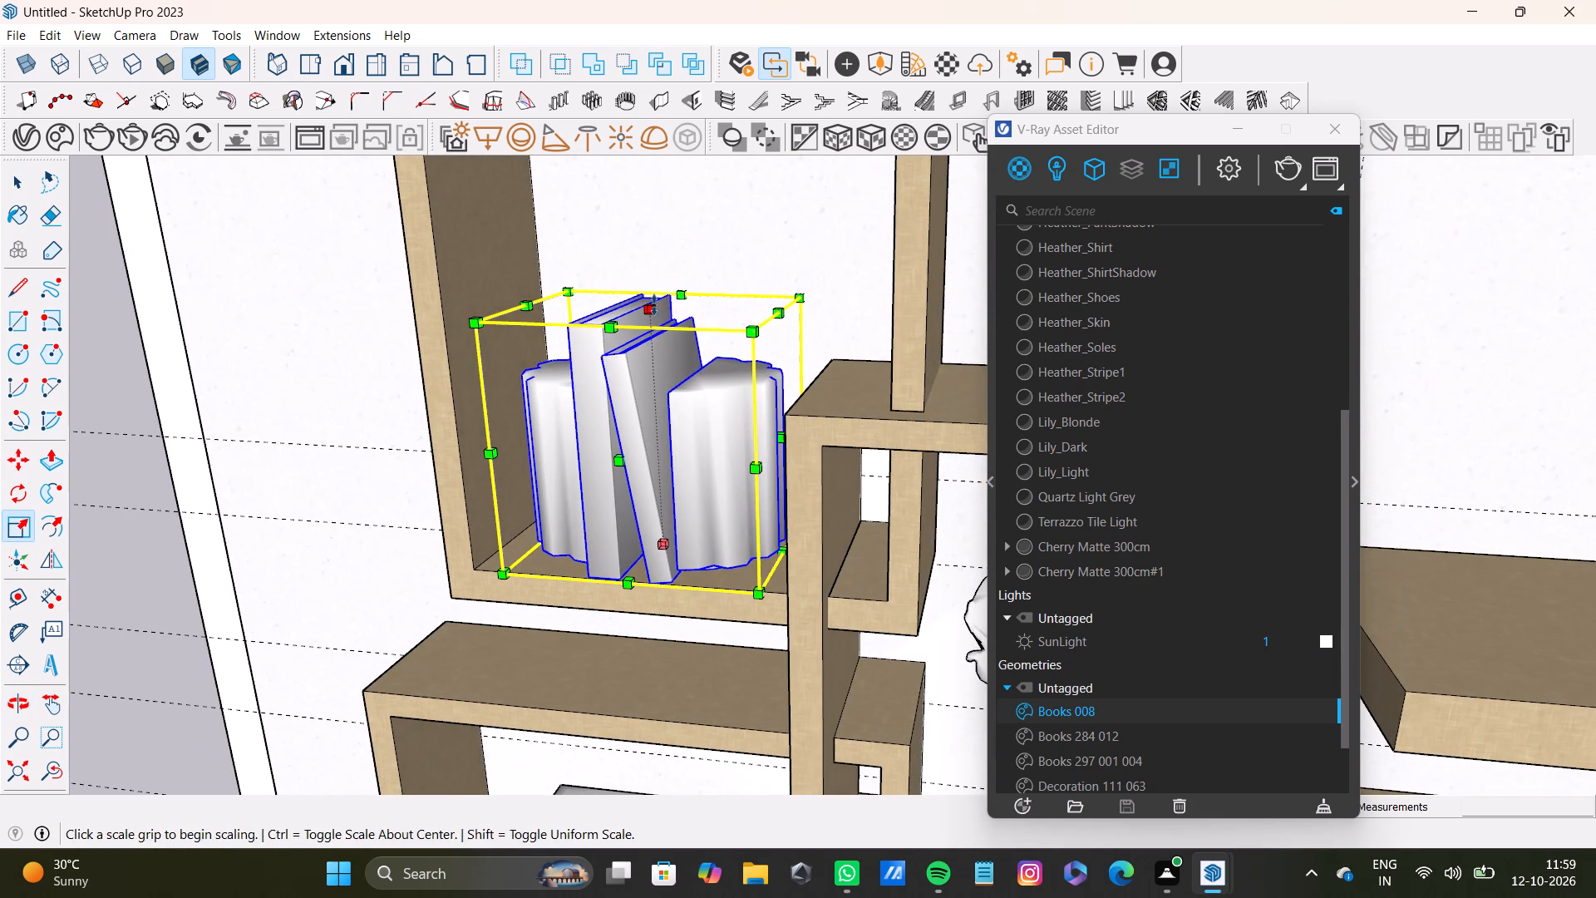
pyautogui.moveTo(653, 304); pyautogui.dragTo(663, 221)
pyautogui.scroll(-3, 771, 461)
pyautogui.moveTo(773, 503); pyautogui.dragTo(868, 396, button='middle')
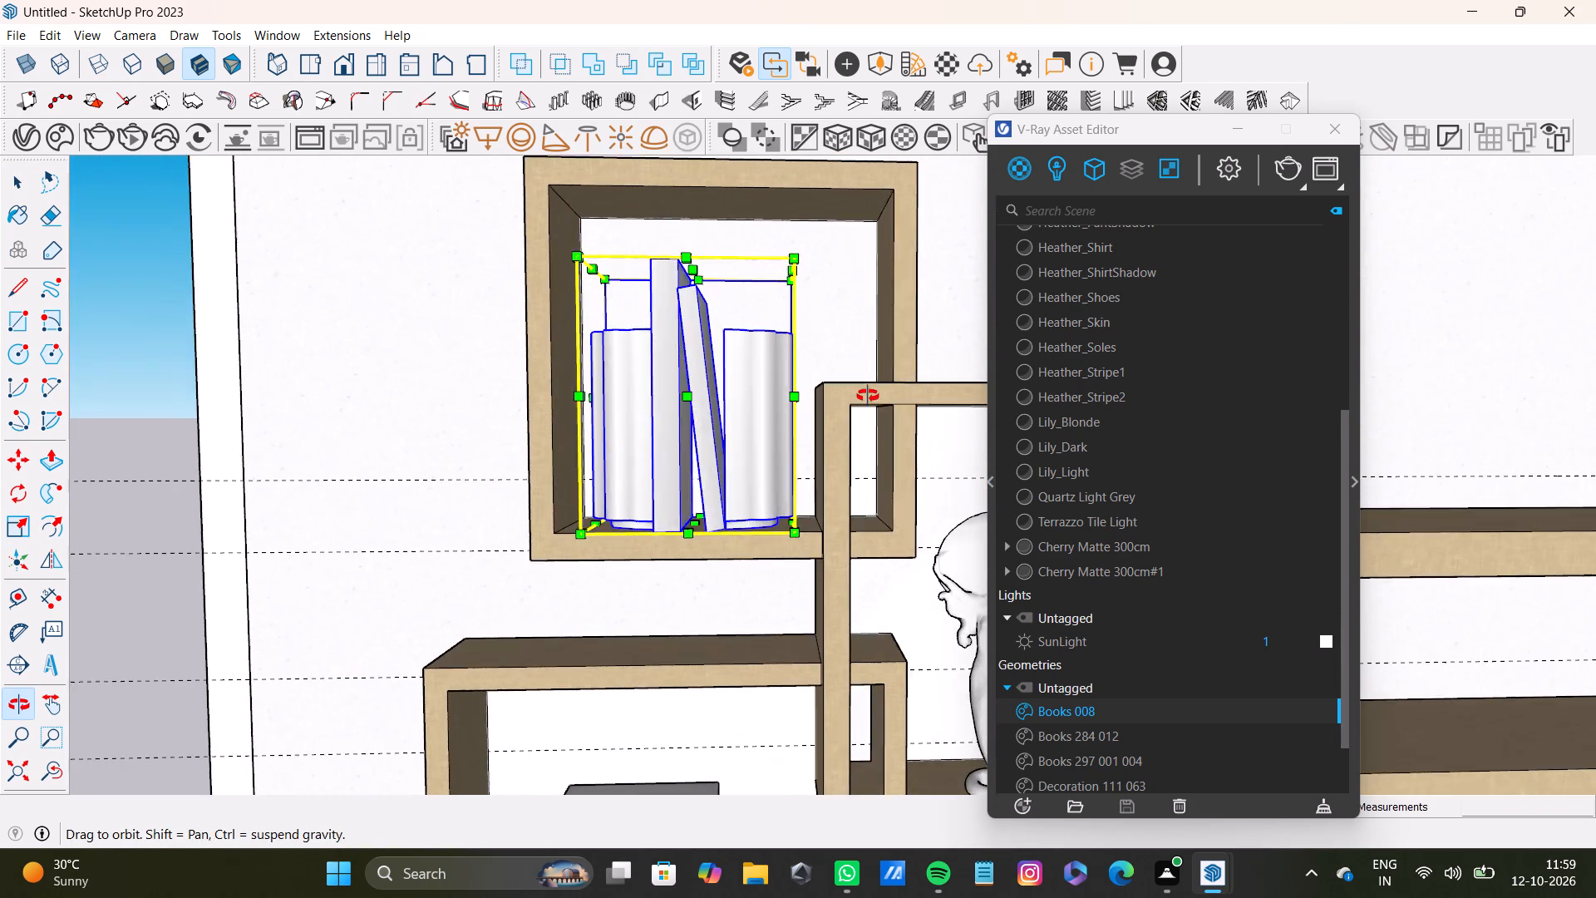
pyautogui.moveTo(868, 396); pyautogui.dragTo(847, 399, button='middle')
pyautogui.click(608, 274)
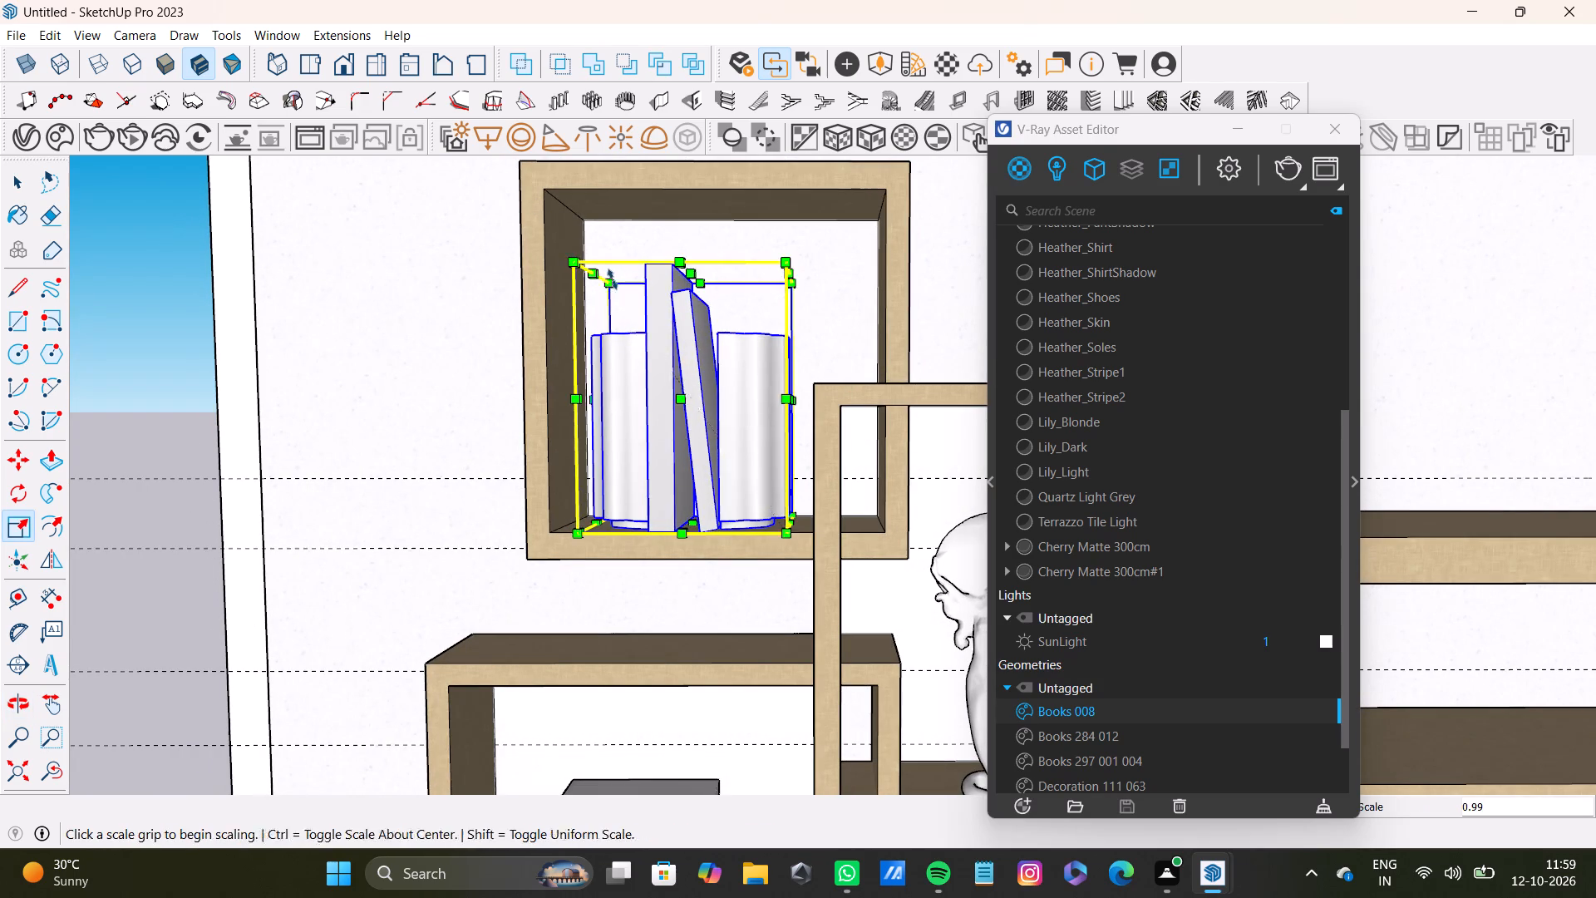
pyautogui.press('space')
pyautogui.scroll(-9, 715, 340)
pyautogui.moveTo(859, 451); pyautogui.dragTo(806, 433, button='middle')
pyautogui.press('space')
pyautogui.click(447, 330)
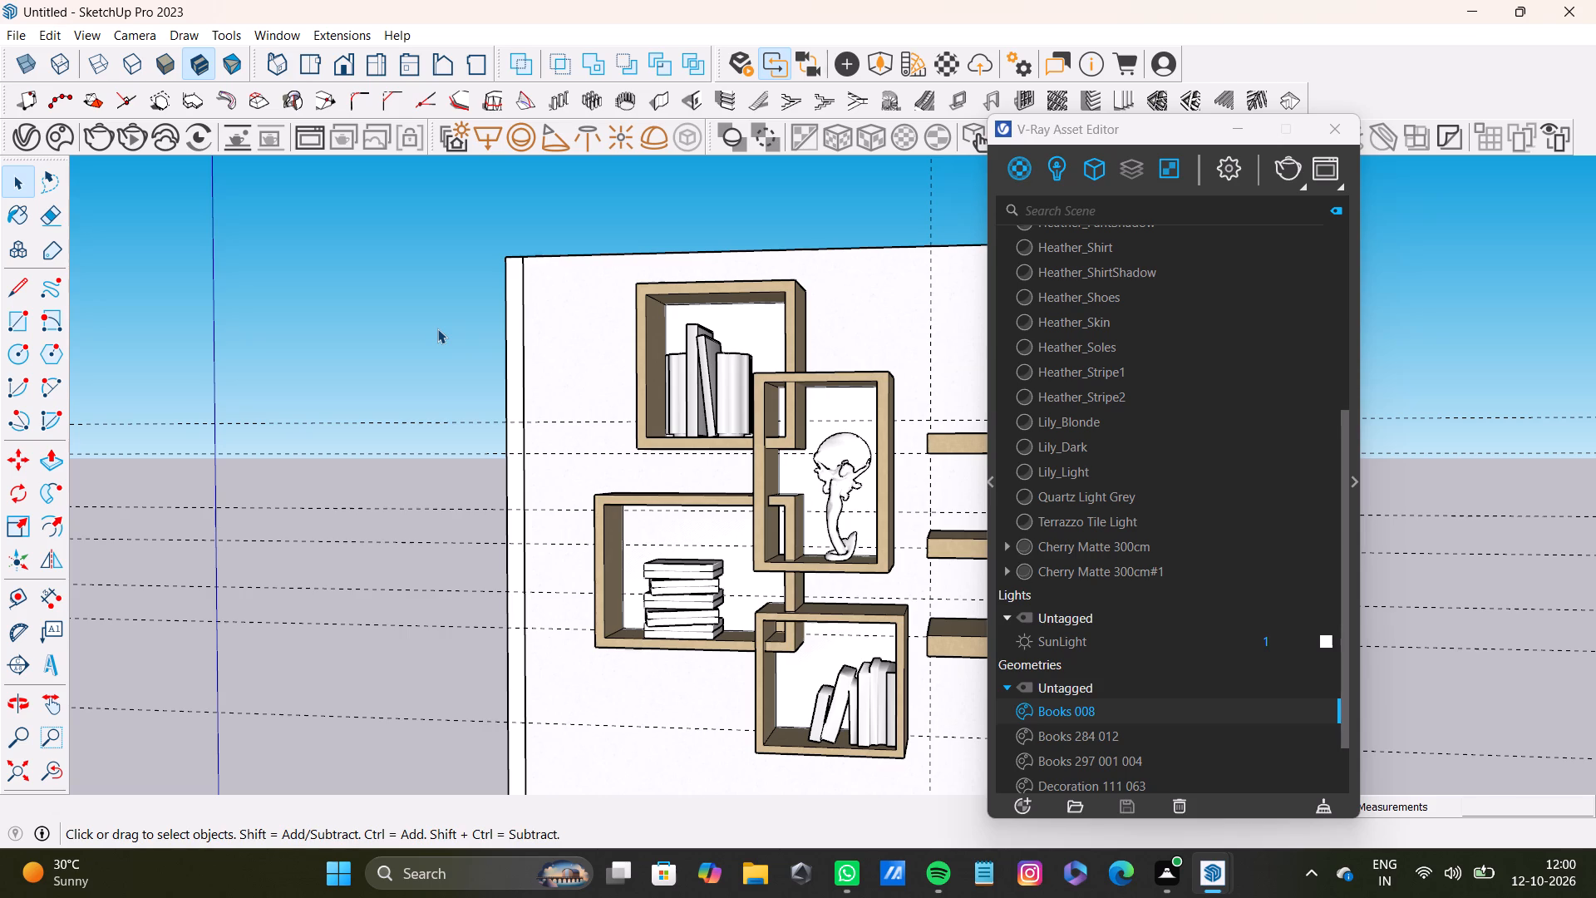
# Examine the furnished box frames and the three empty wall shelves from several angles.
pyautogui.scroll(-4, 695, 286)
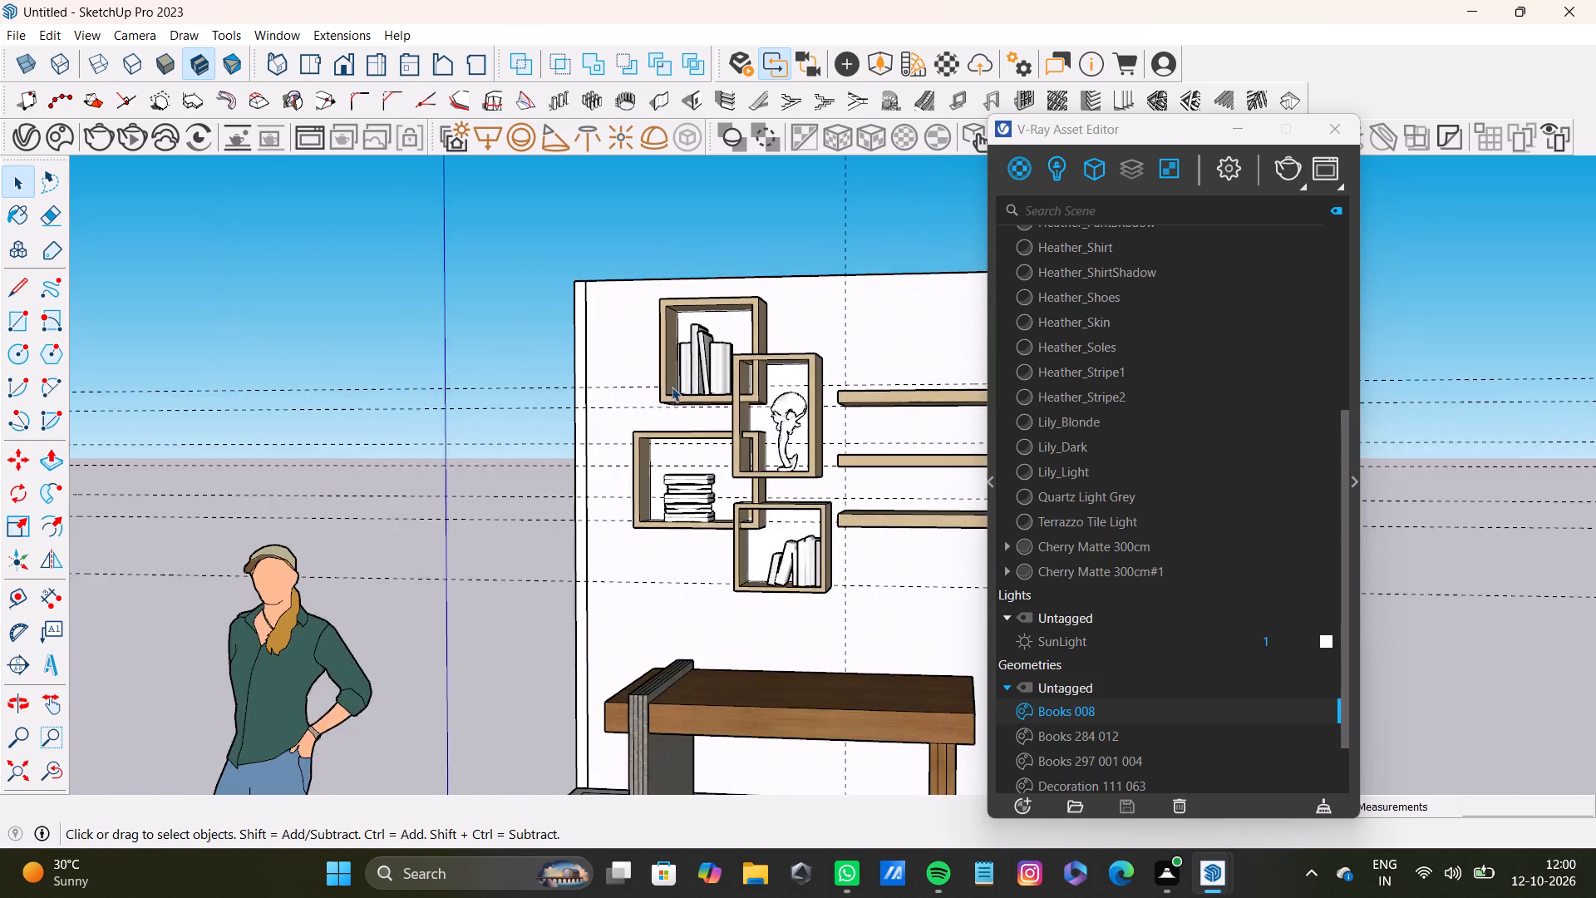
pyautogui.scroll(-9, 672, 387)
pyautogui.moveTo(722, 456); pyautogui.dragTo(782, 542, button='middle')
pyautogui.press('space')
pyautogui.scroll(3, 758, 466)
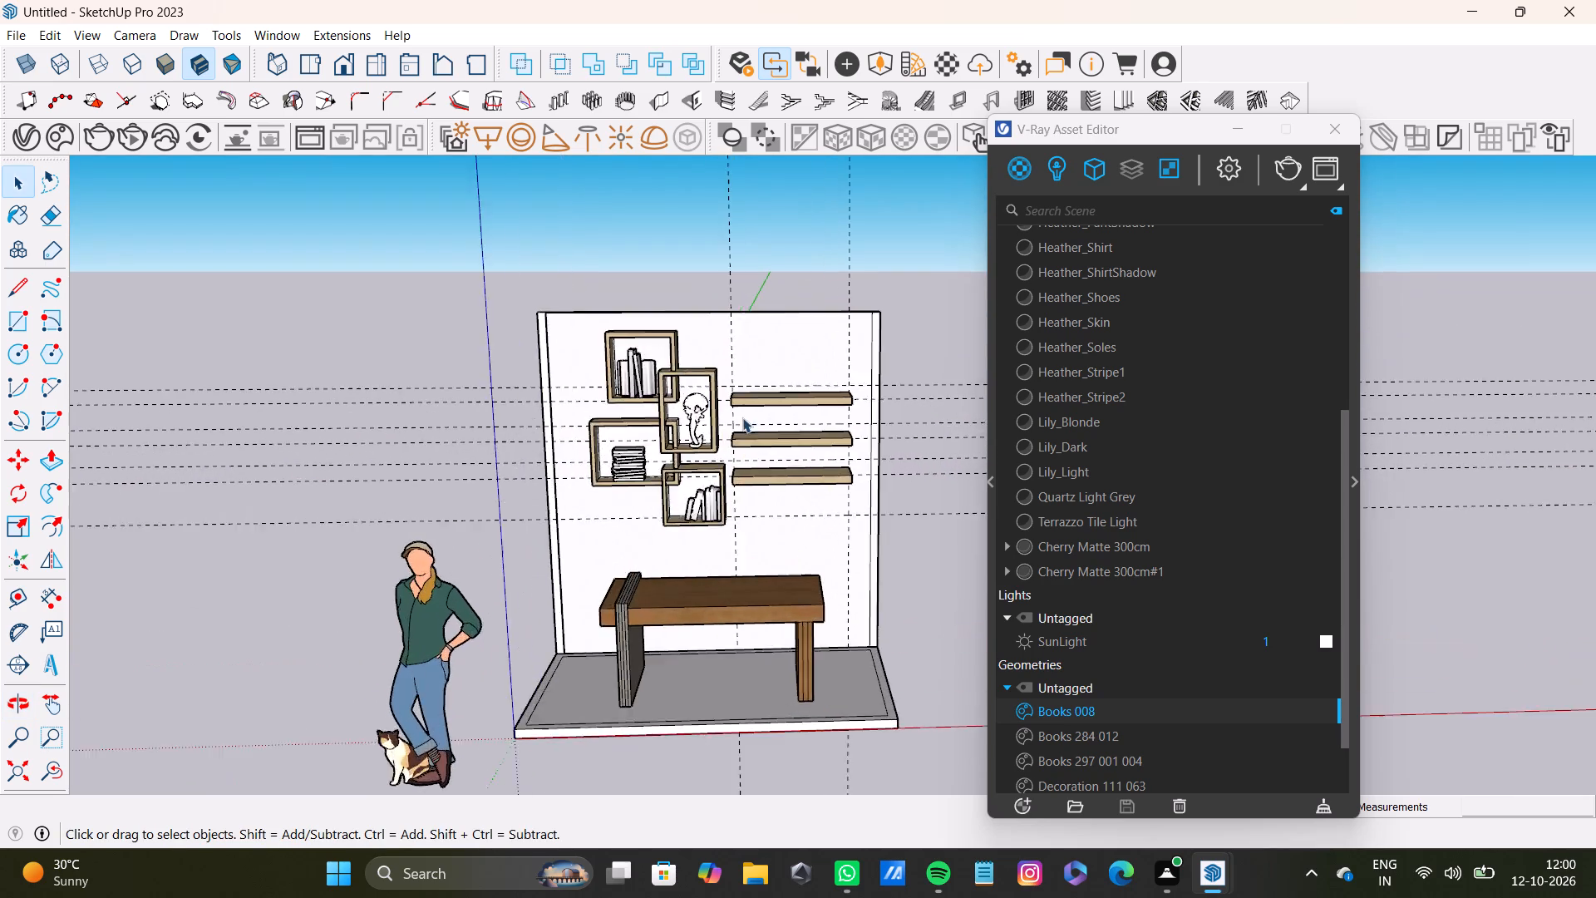
pyautogui.scroll(8, 742, 417)
pyautogui.moveTo(783, 450); pyautogui.dragTo(728, 462, button='middle')
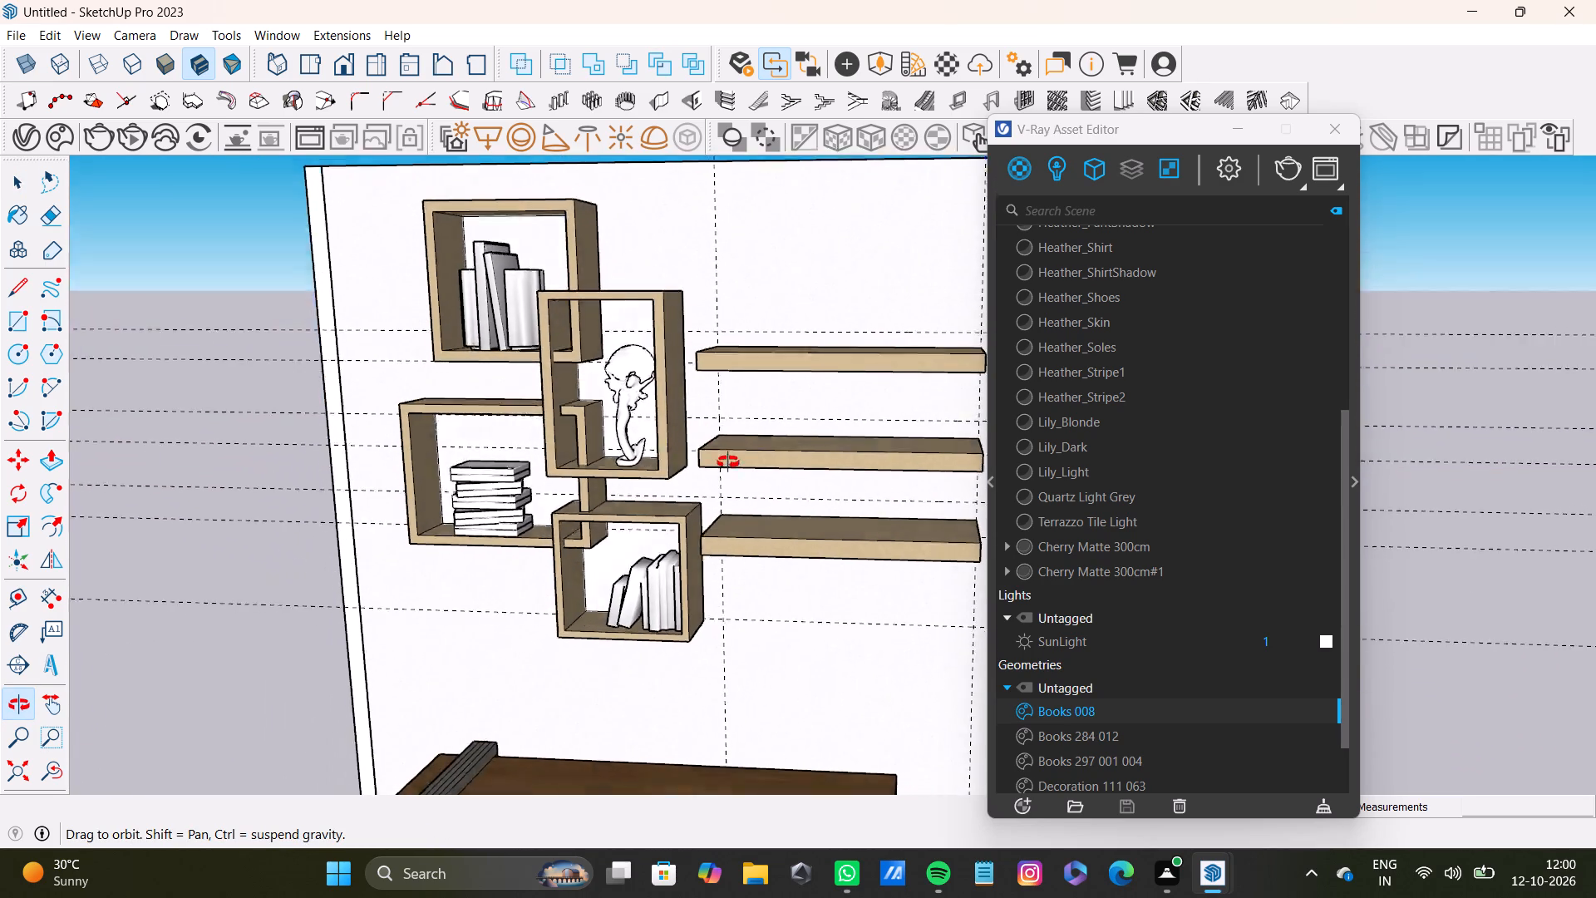
pyautogui.moveTo(728, 462); pyautogui.dragTo(796, 547, button='middle')
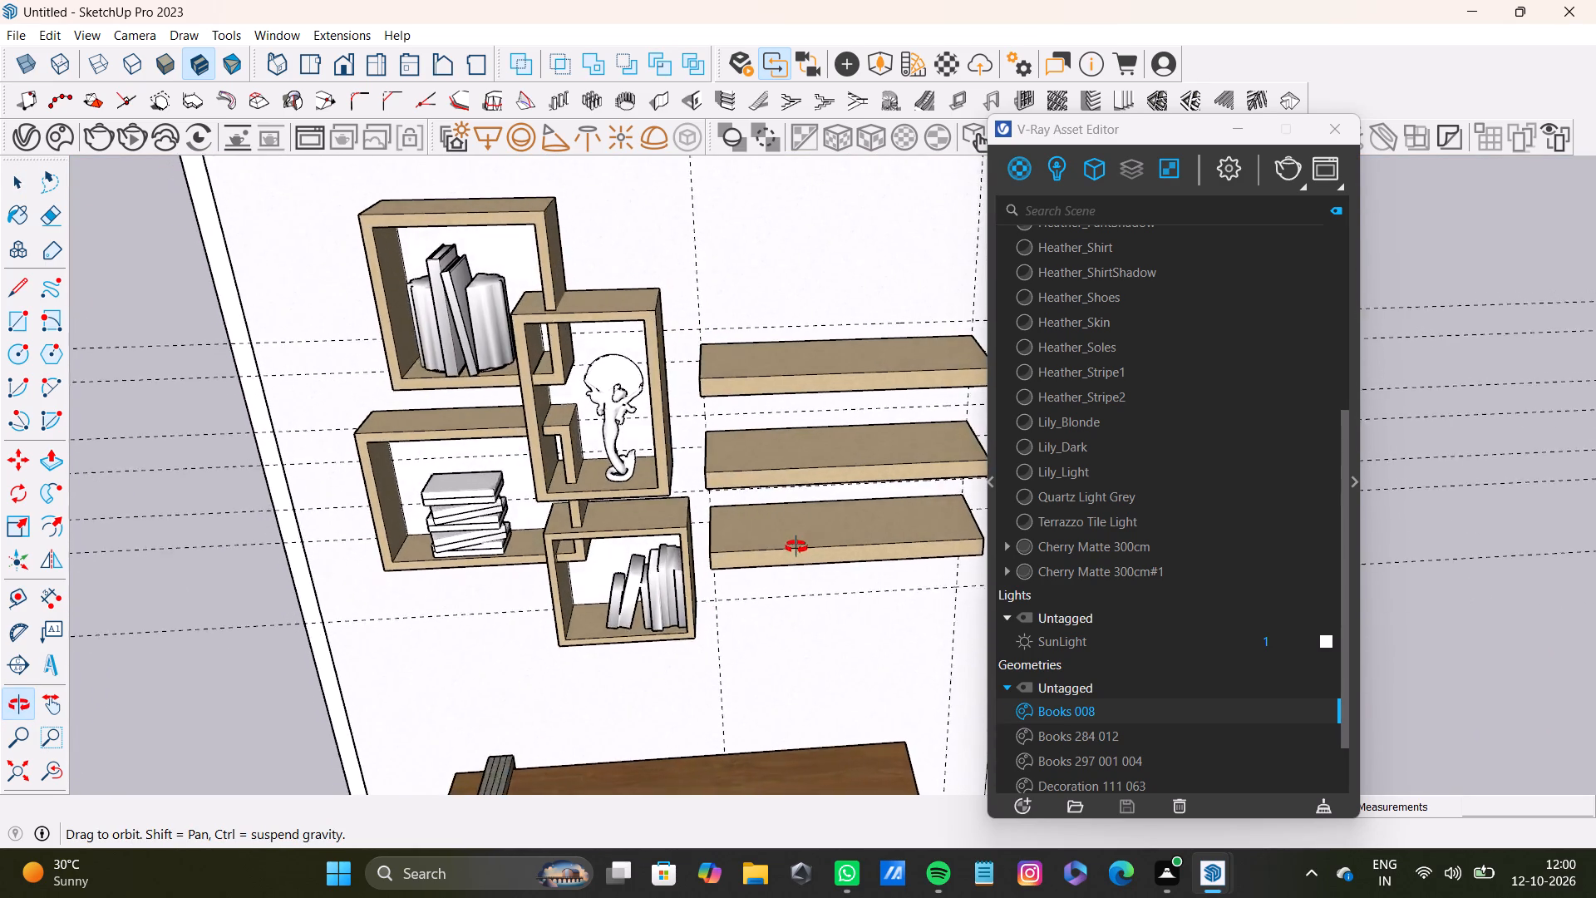
pyautogui.moveTo(796, 547); pyautogui.dragTo(709, 399, button='middle')
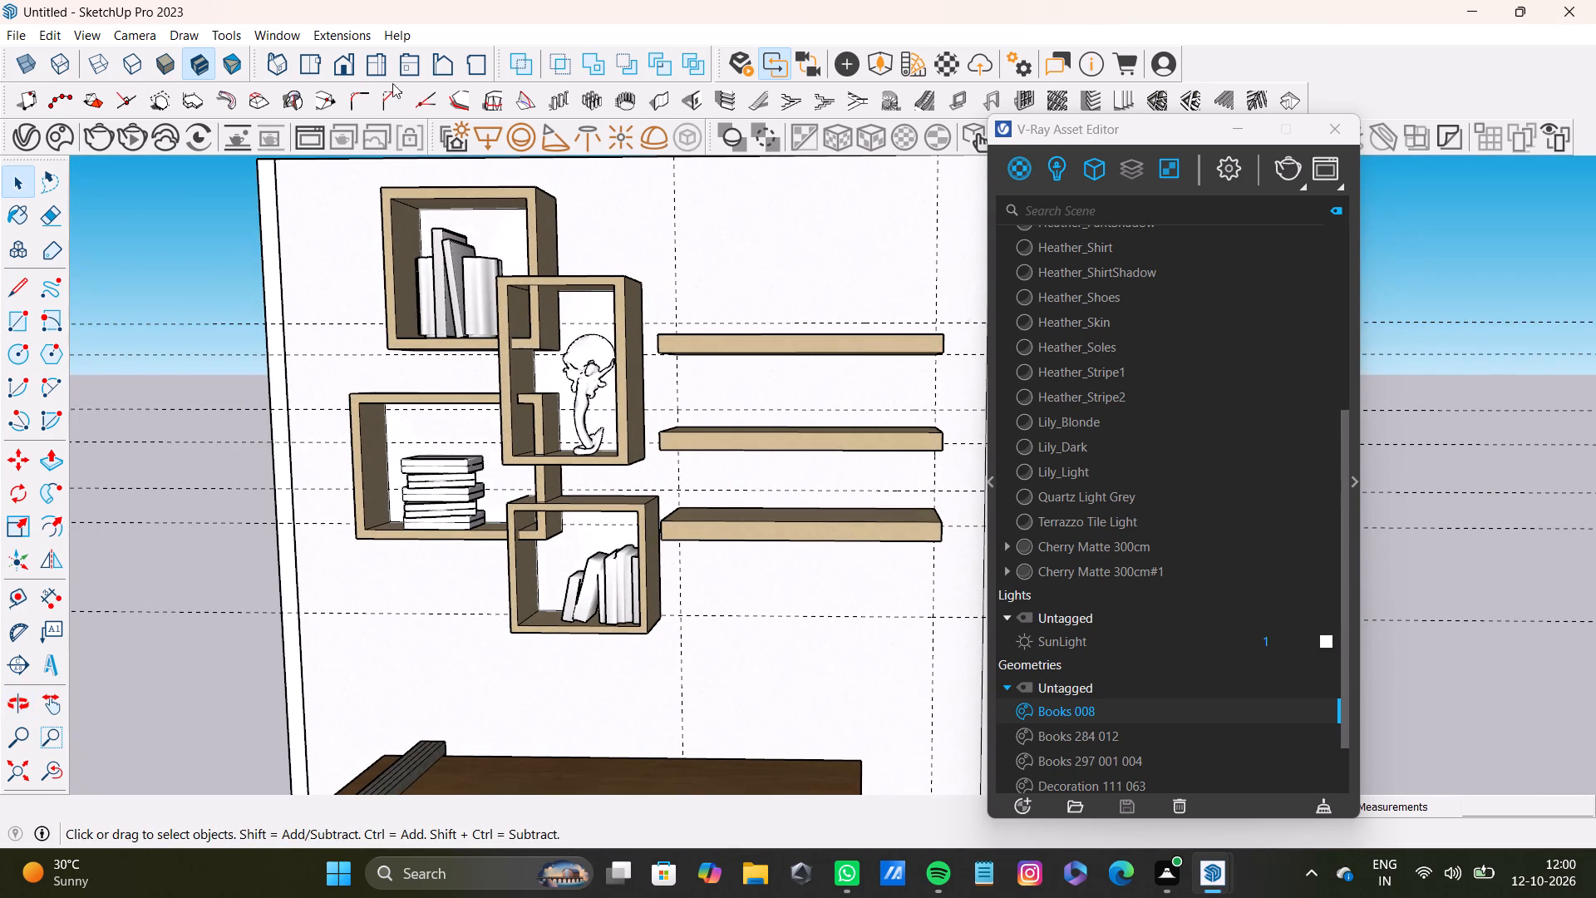
# Import the Books 120 040 model from Chaos Cosmos and place it on the middle wall shelf.
pyautogui.click(70, 134)
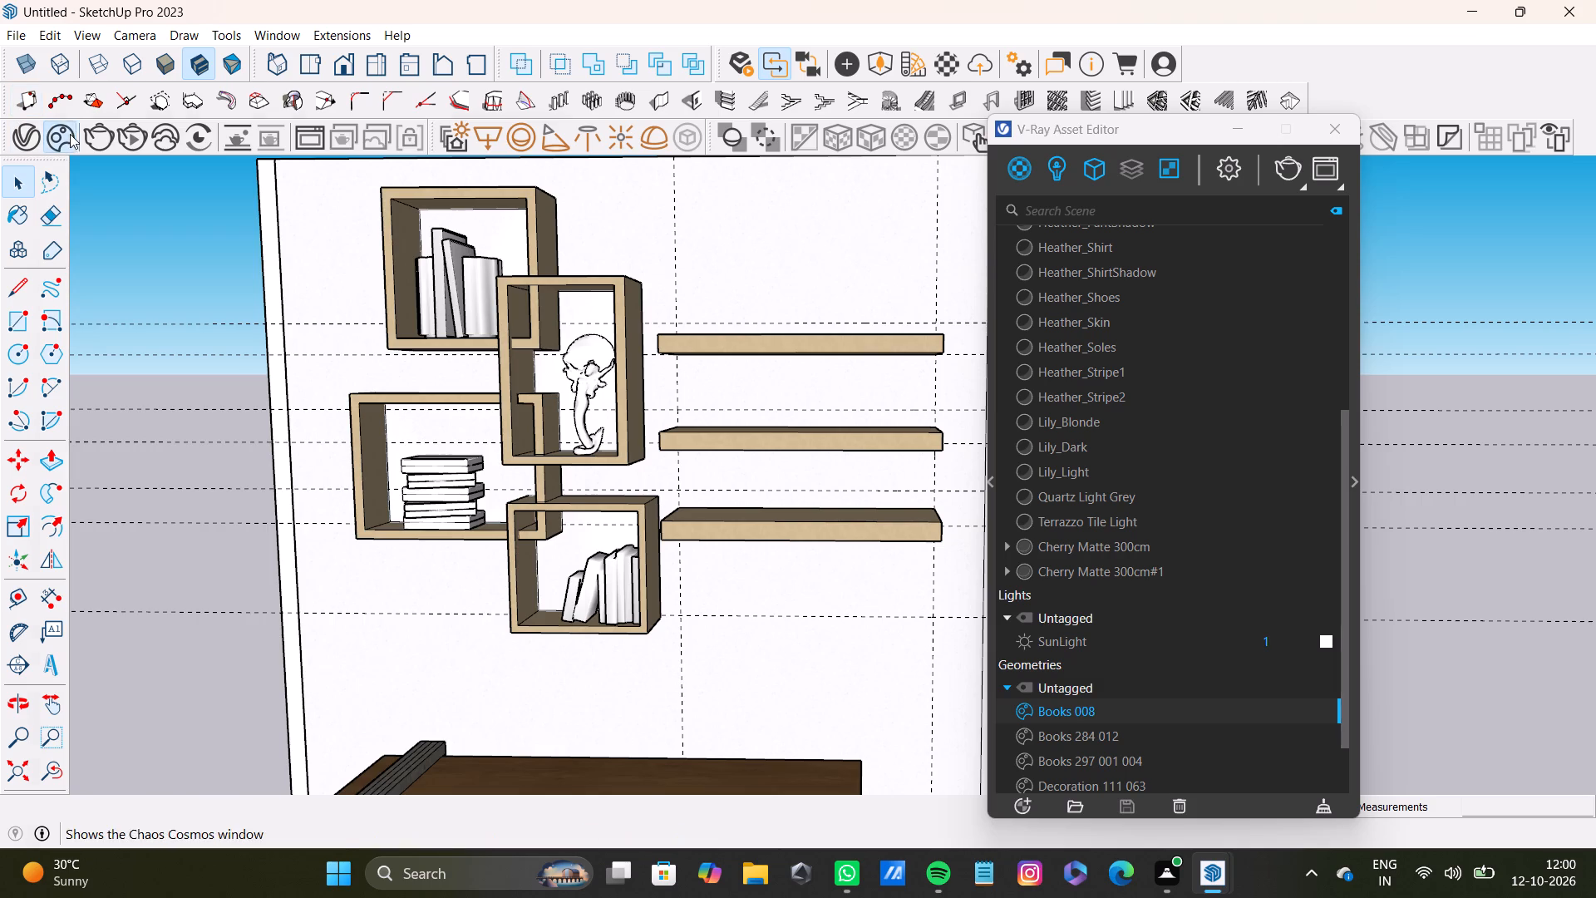
pyautogui.scroll(2, 397, 575)
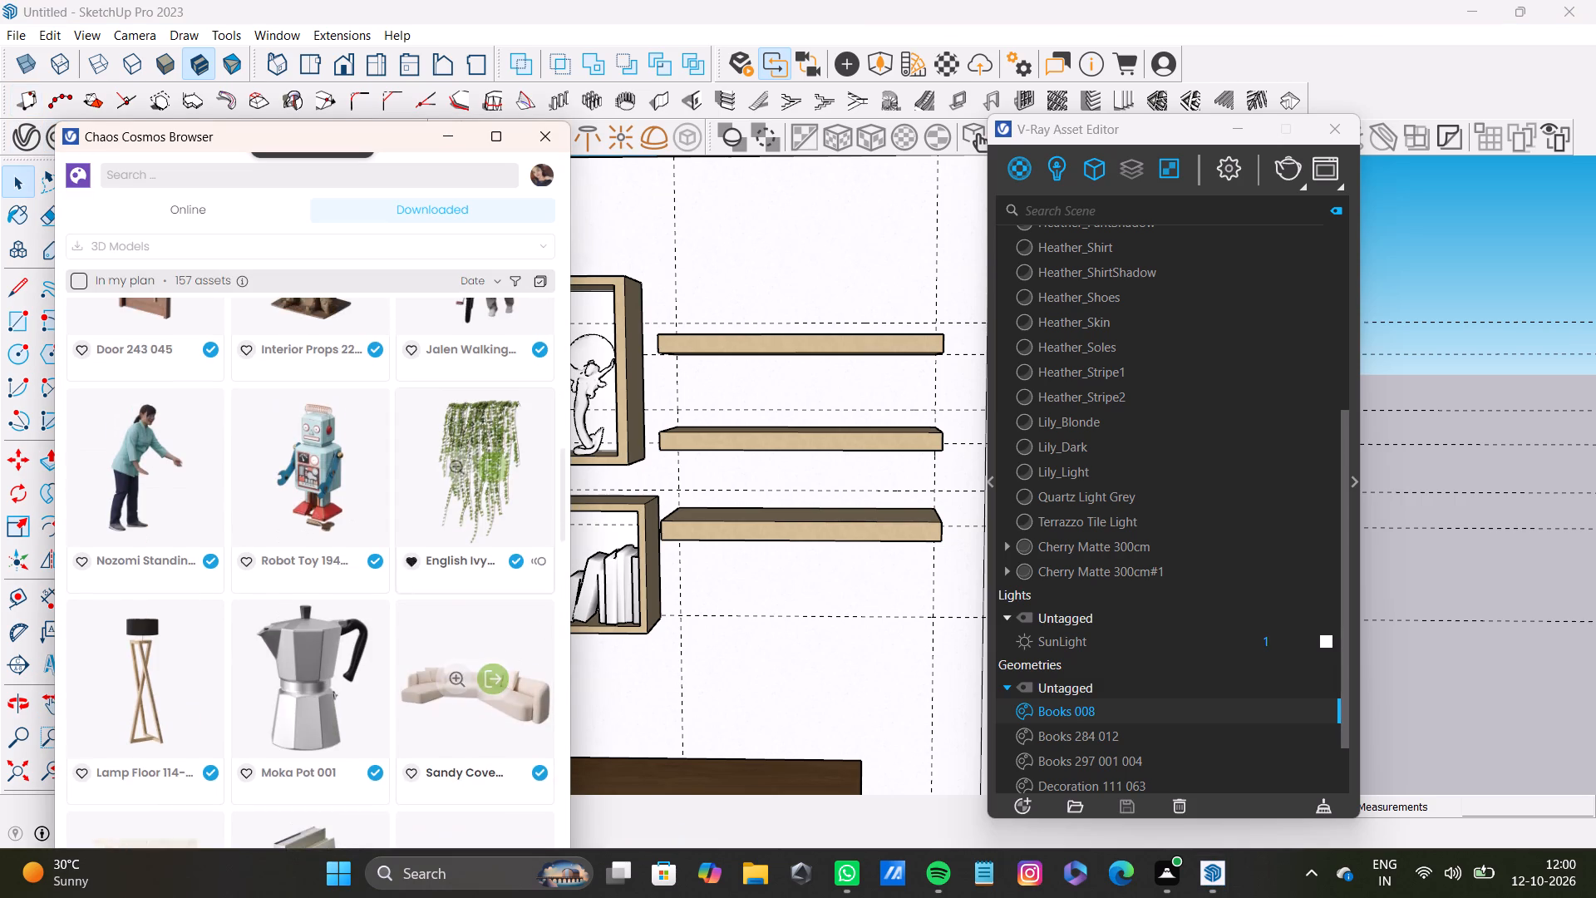
pyautogui.scroll(2, 479, 550)
pyautogui.scroll(3, 396, 546)
pyautogui.scroll(4, 462, 669)
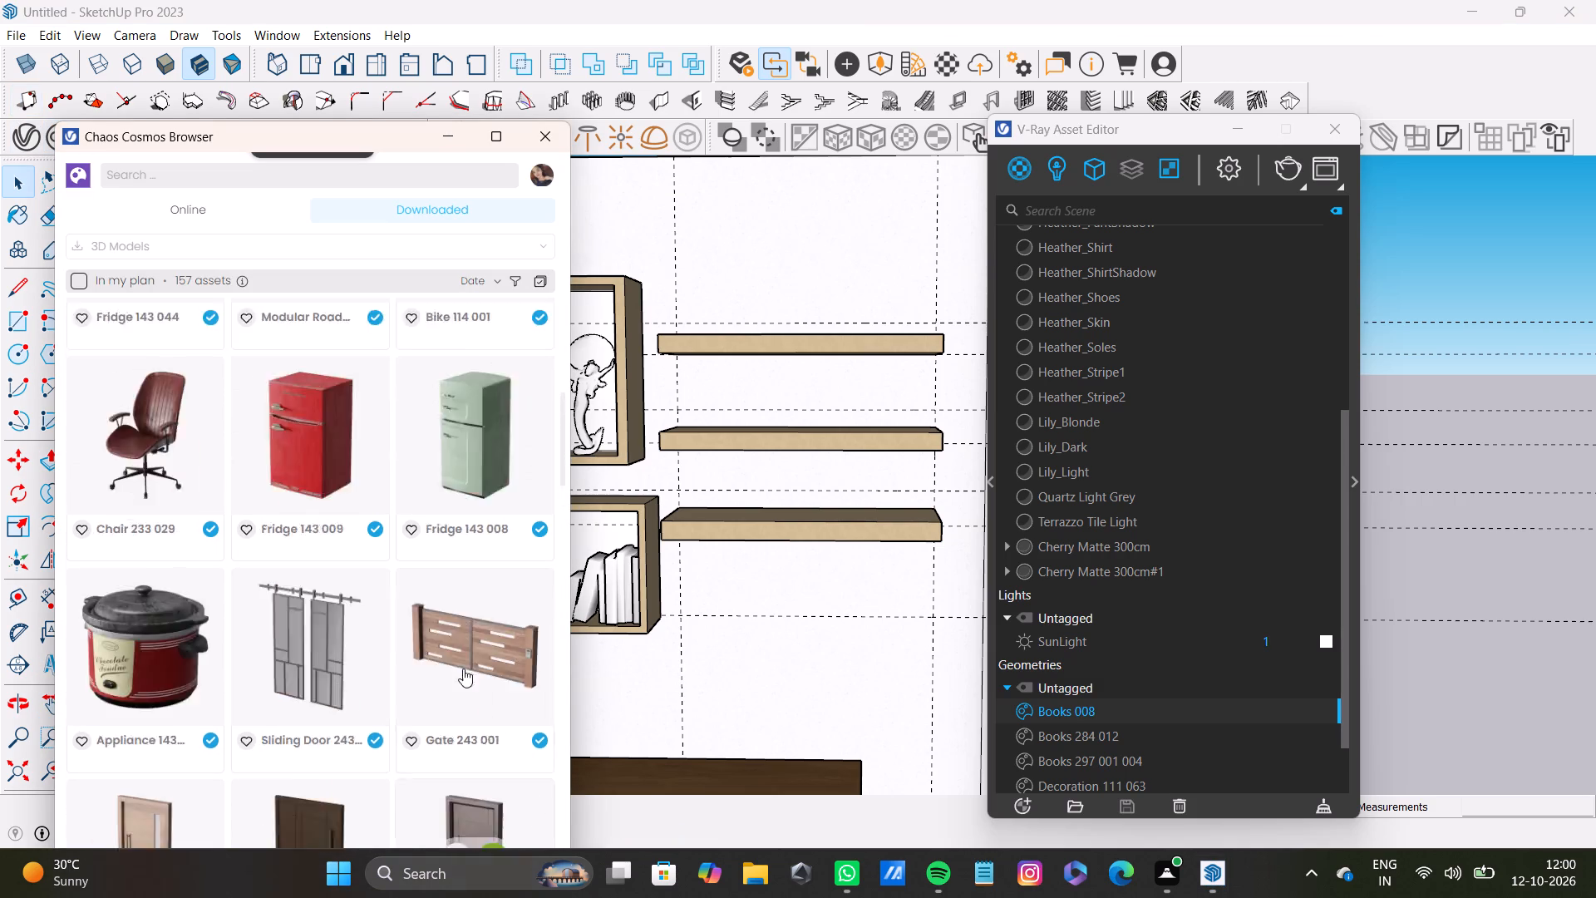
pyautogui.scroll(10, 463, 664)
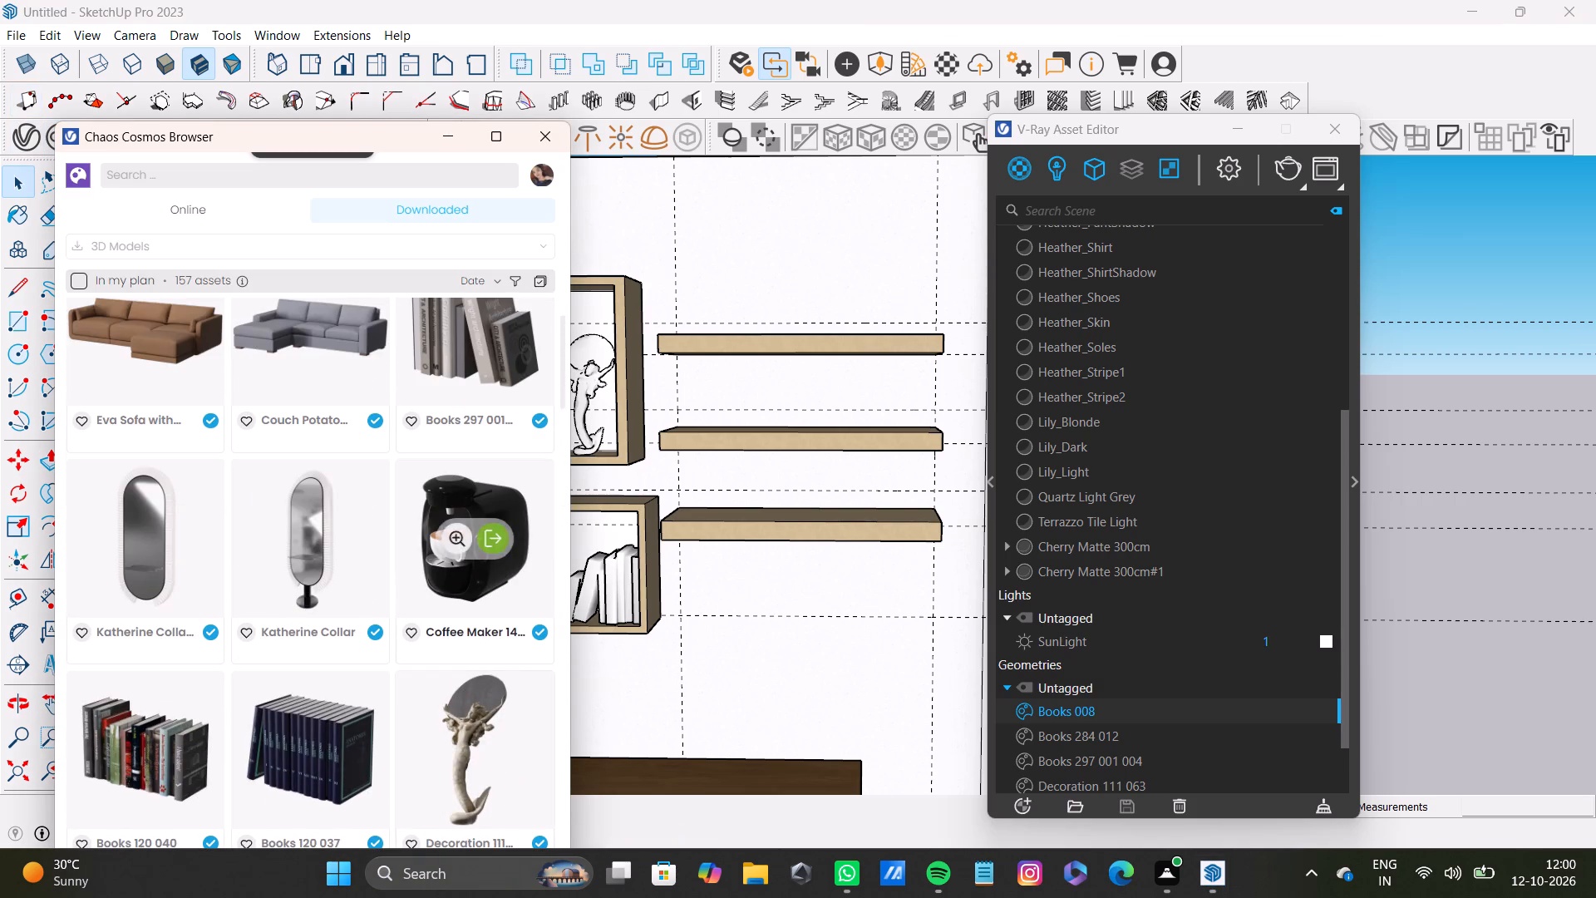
pyautogui.scroll(-3, 190, 749)
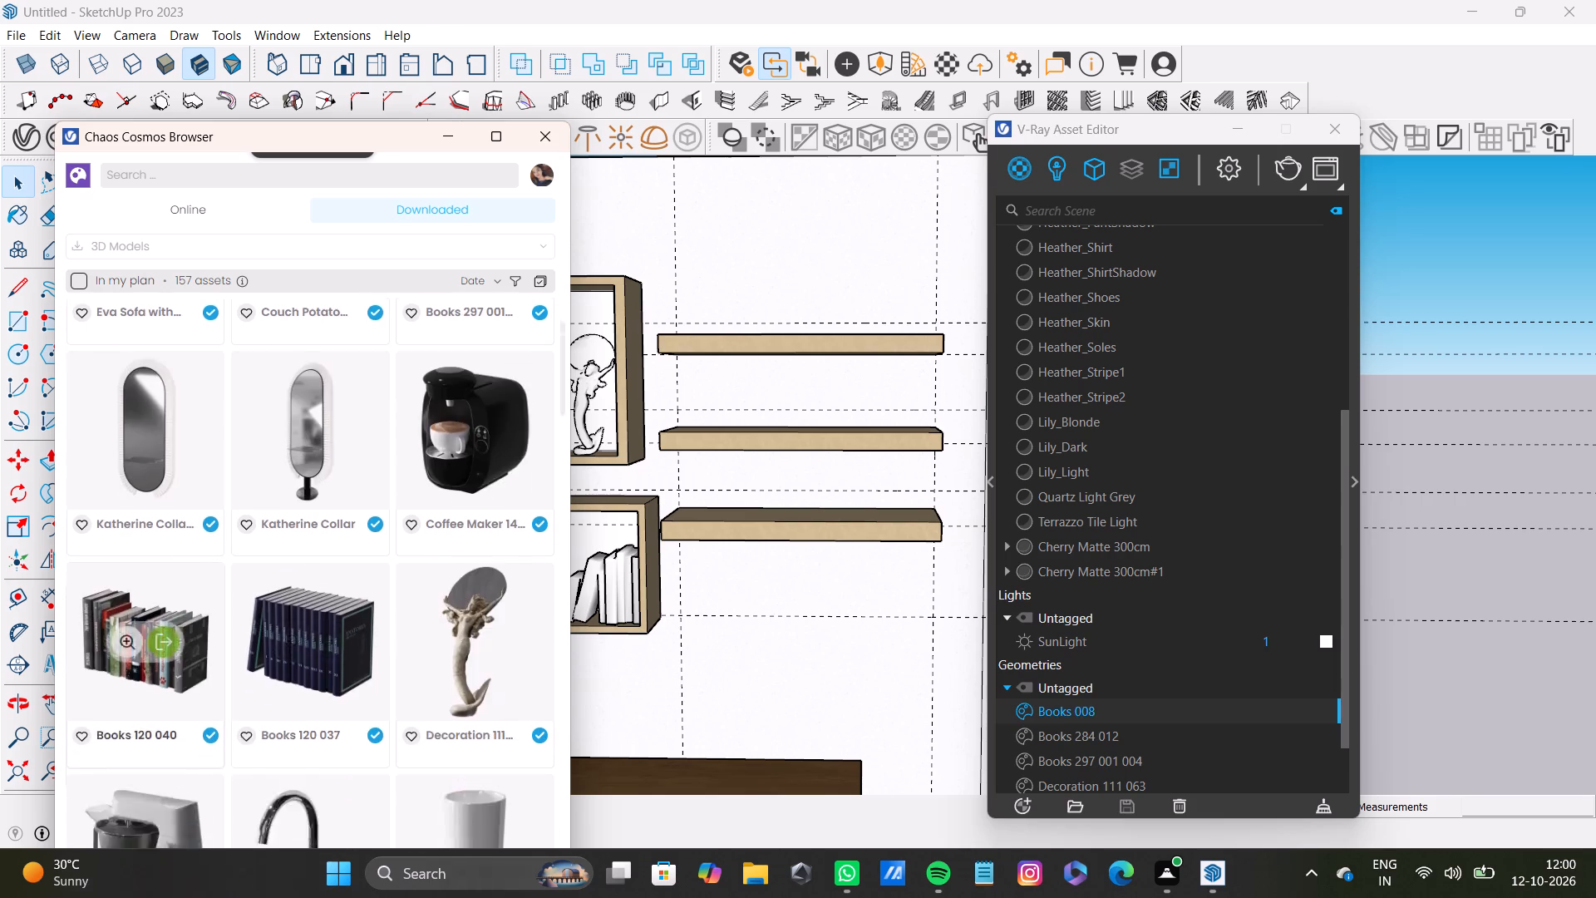
pyautogui.click(170, 435)
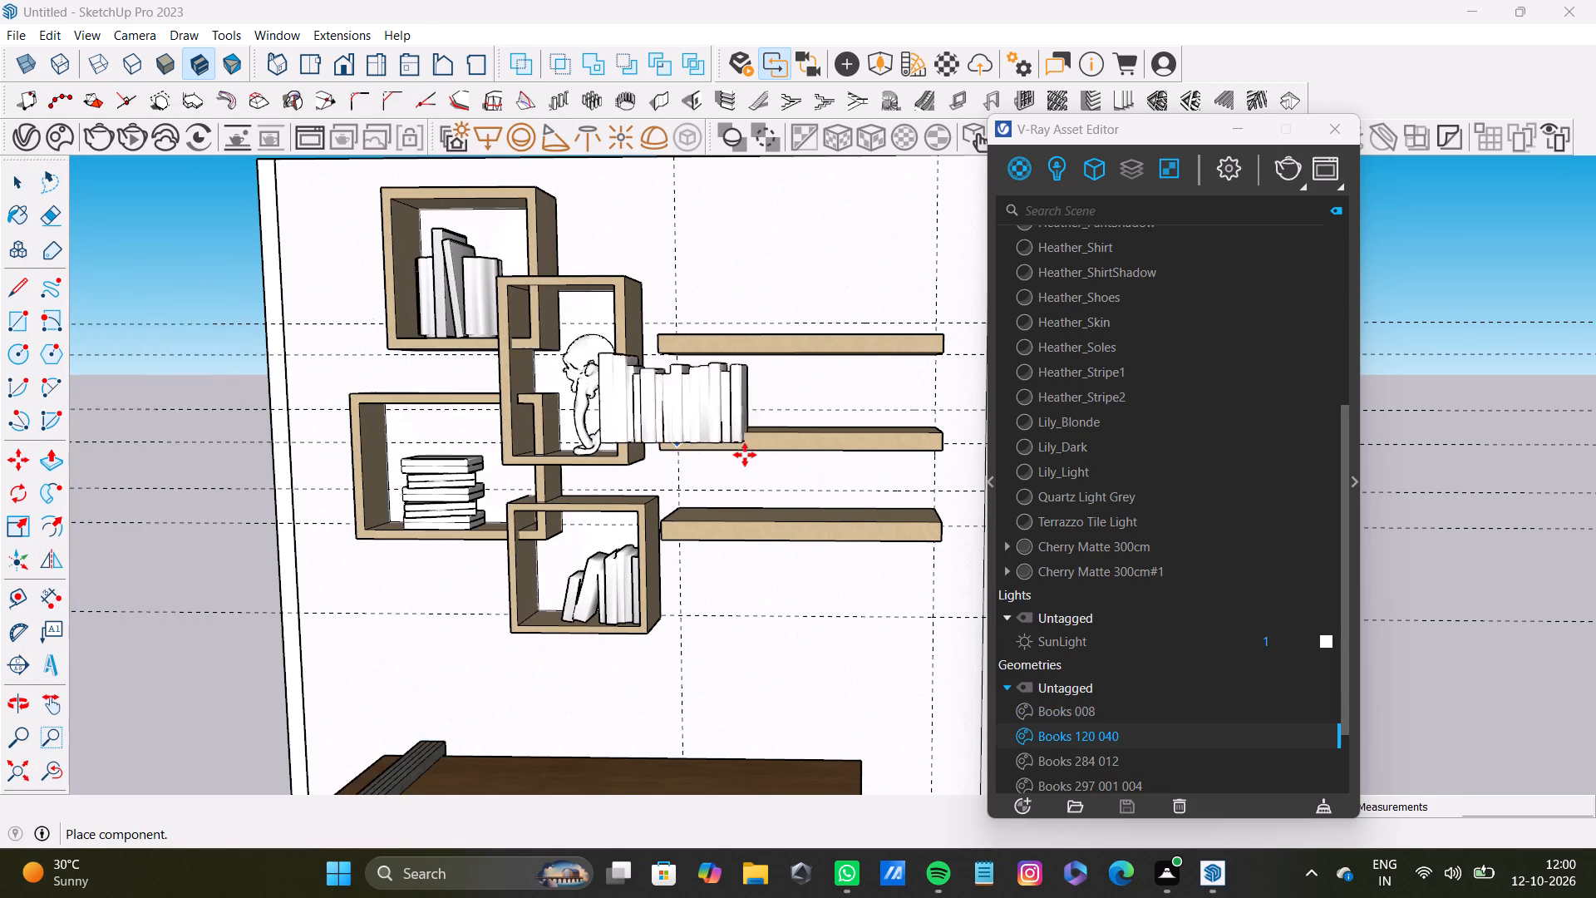
pyautogui.scroll(4, 763, 446)
pyautogui.moveTo(776, 435); pyautogui.dragTo(705, 488, button='middle')
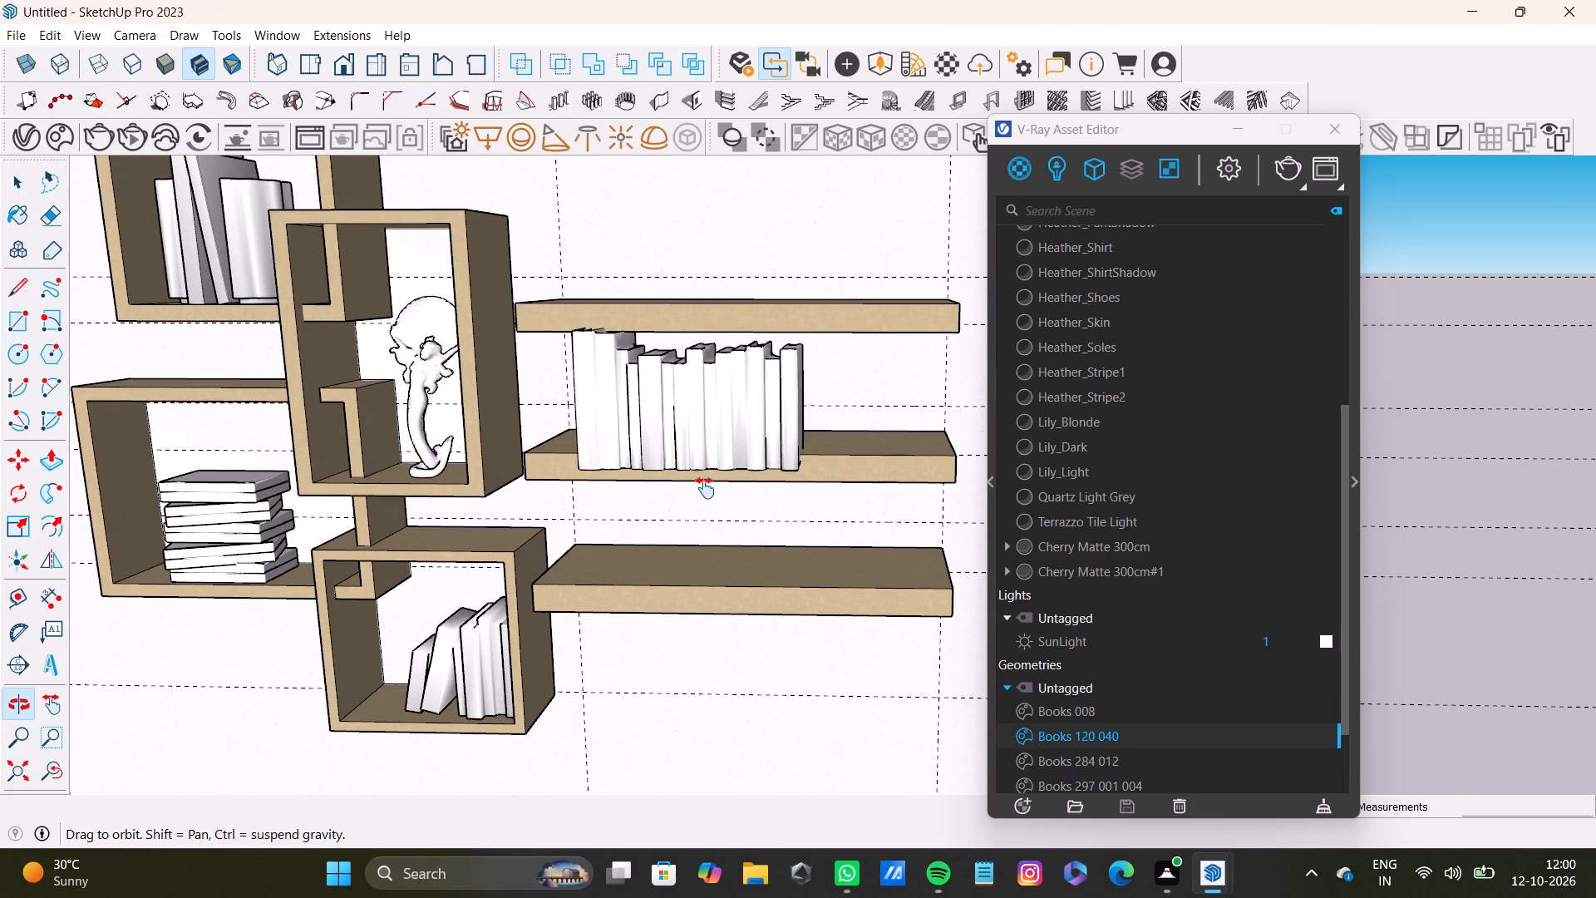
pyautogui.moveTo(705, 488); pyautogui.dragTo(656, 491, button='middle')
pyautogui.scroll(6, 744, 450)
pyautogui.moveTo(722, 446); pyautogui.dragTo(624, 448, button='middle')
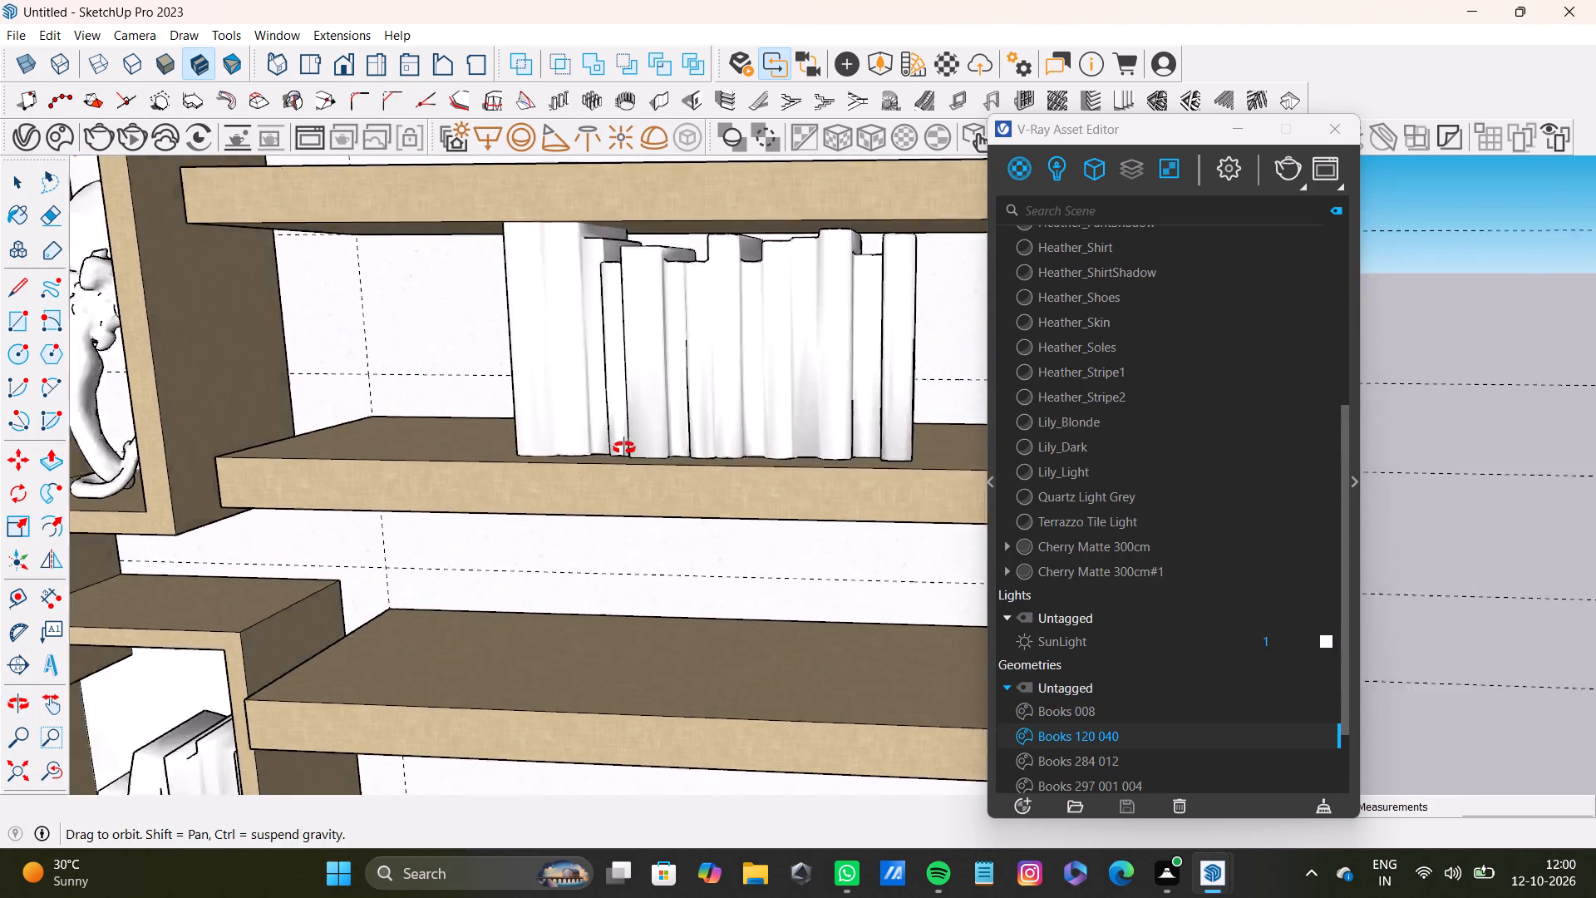
pyautogui.moveTo(624, 448); pyautogui.dragTo(533, 475, button='middle')
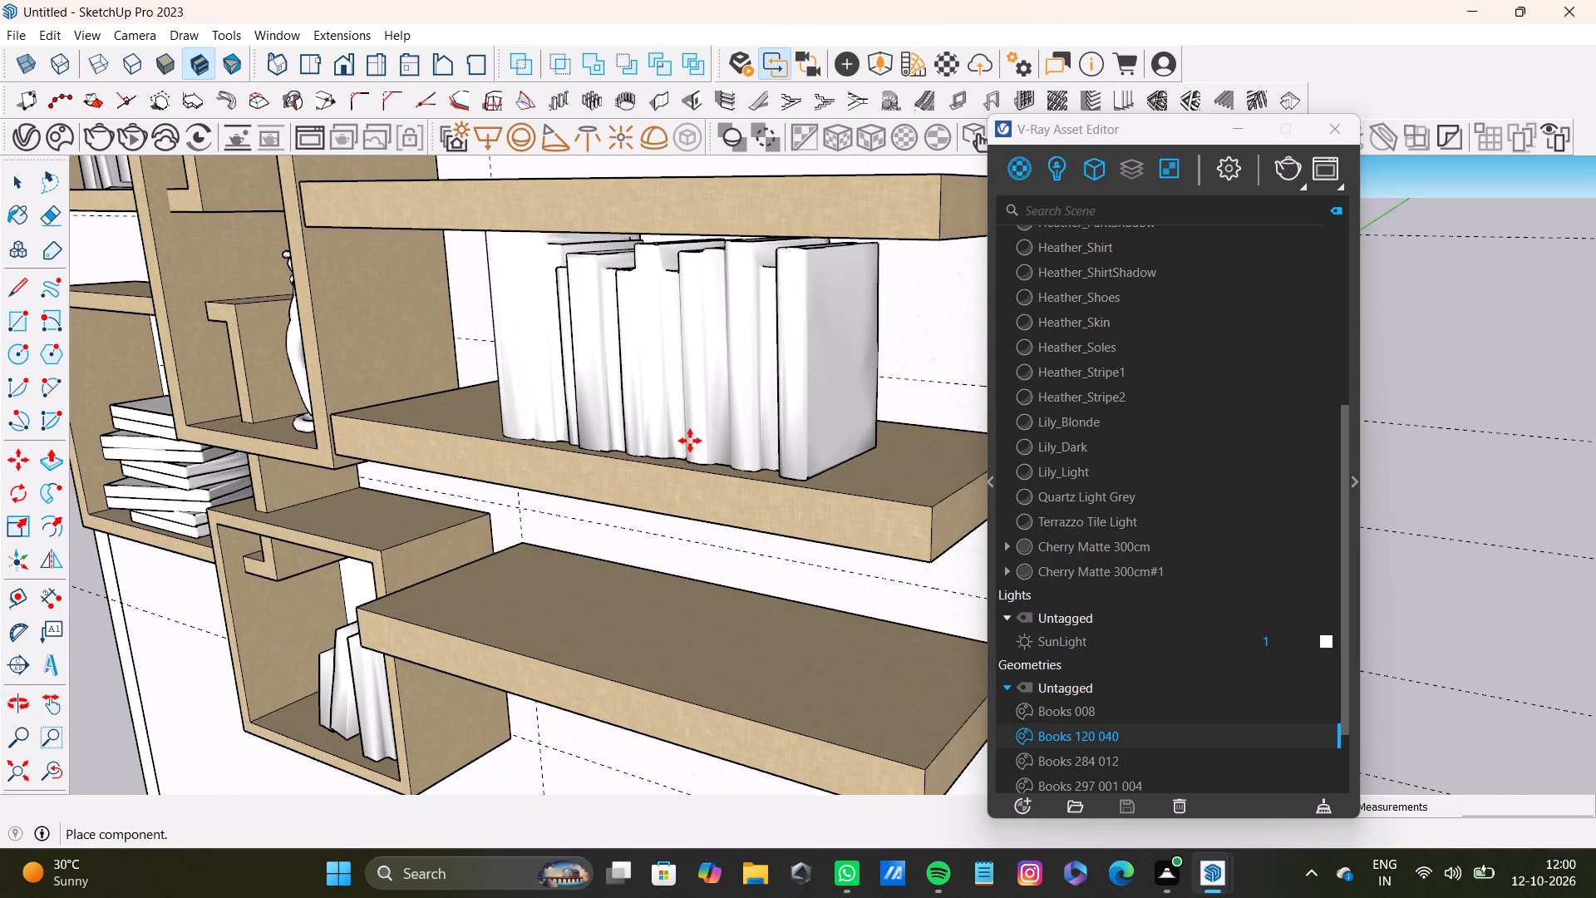
pyautogui.click(692, 440)
pyautogui.scroll(-3, 696, 485)
pyautogui.press('space')
# Place Books 120 040 on the middle wall shelf and scale it vertically to about 0.76 of its height.
pyautogui.click(709, 389)
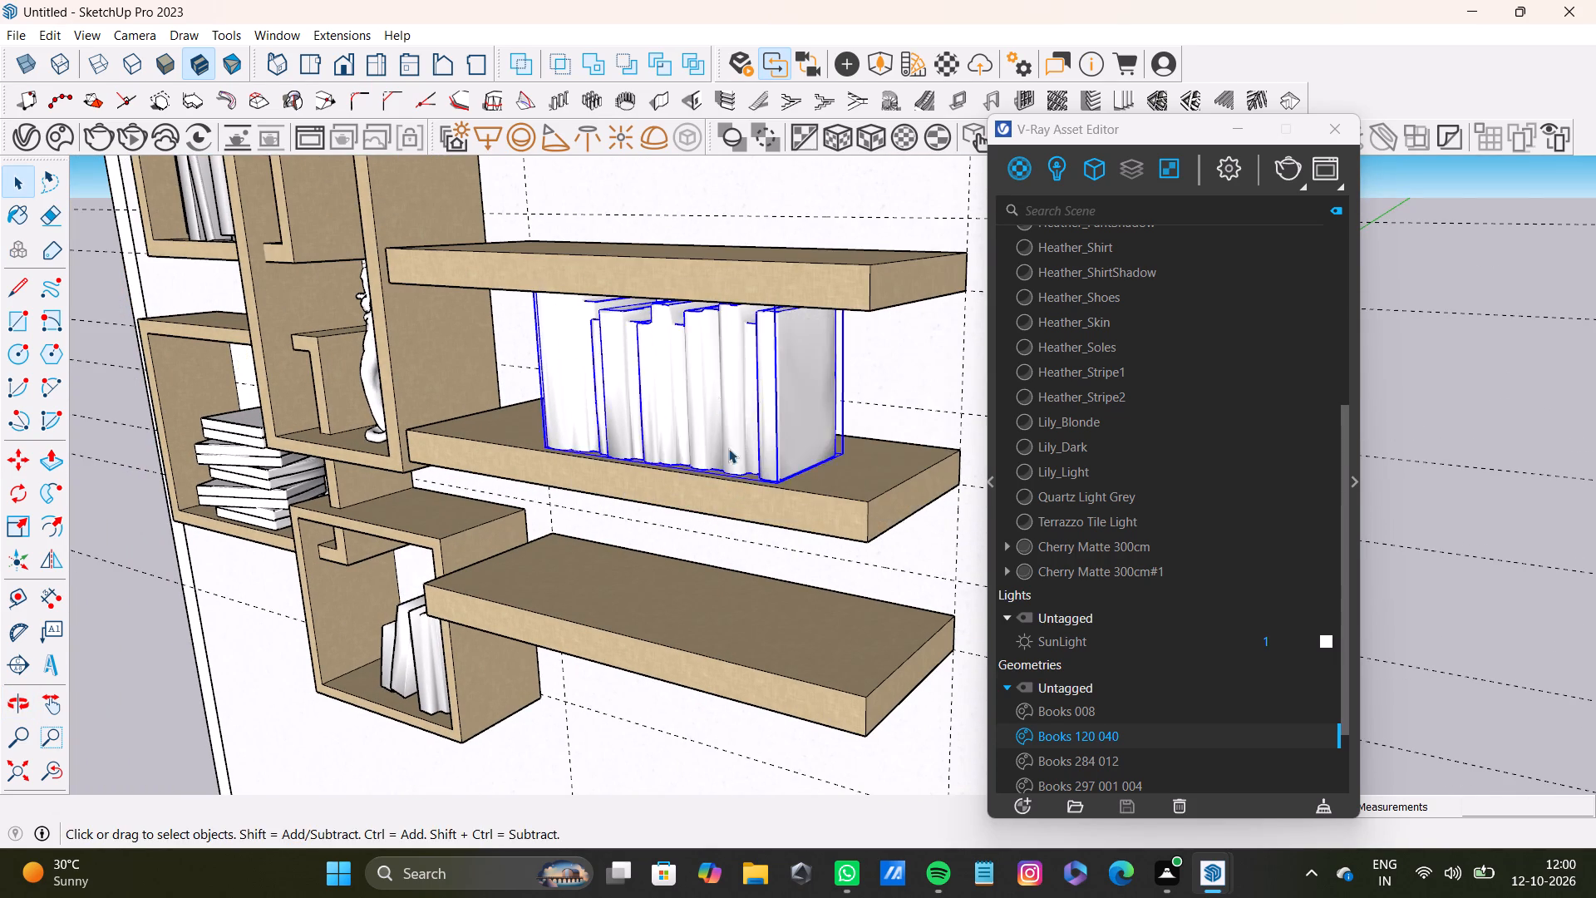
pyautogui.moveTo(733, 466); pyautogui.dragTo(788, 450, button='middle')
pyautogui.press('s')
pyautogui.moveTo(674, 381); pyautogui.dragTo(693, 328, button='middle')
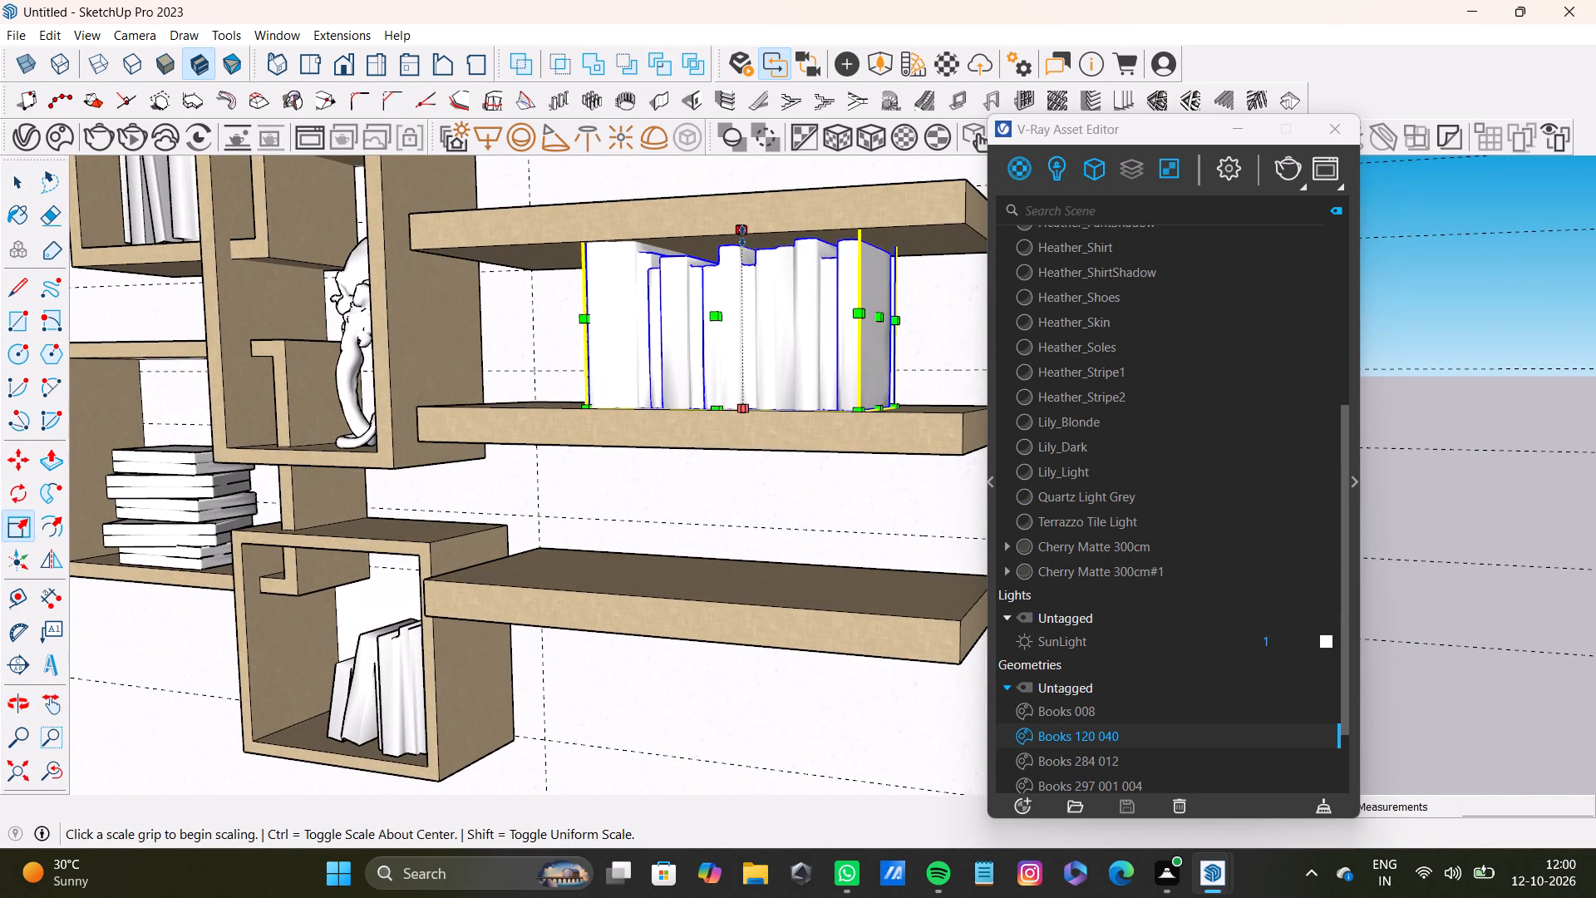
pyautogui.moveTo(742, 235); pyautogui.dragTo(743, 273)
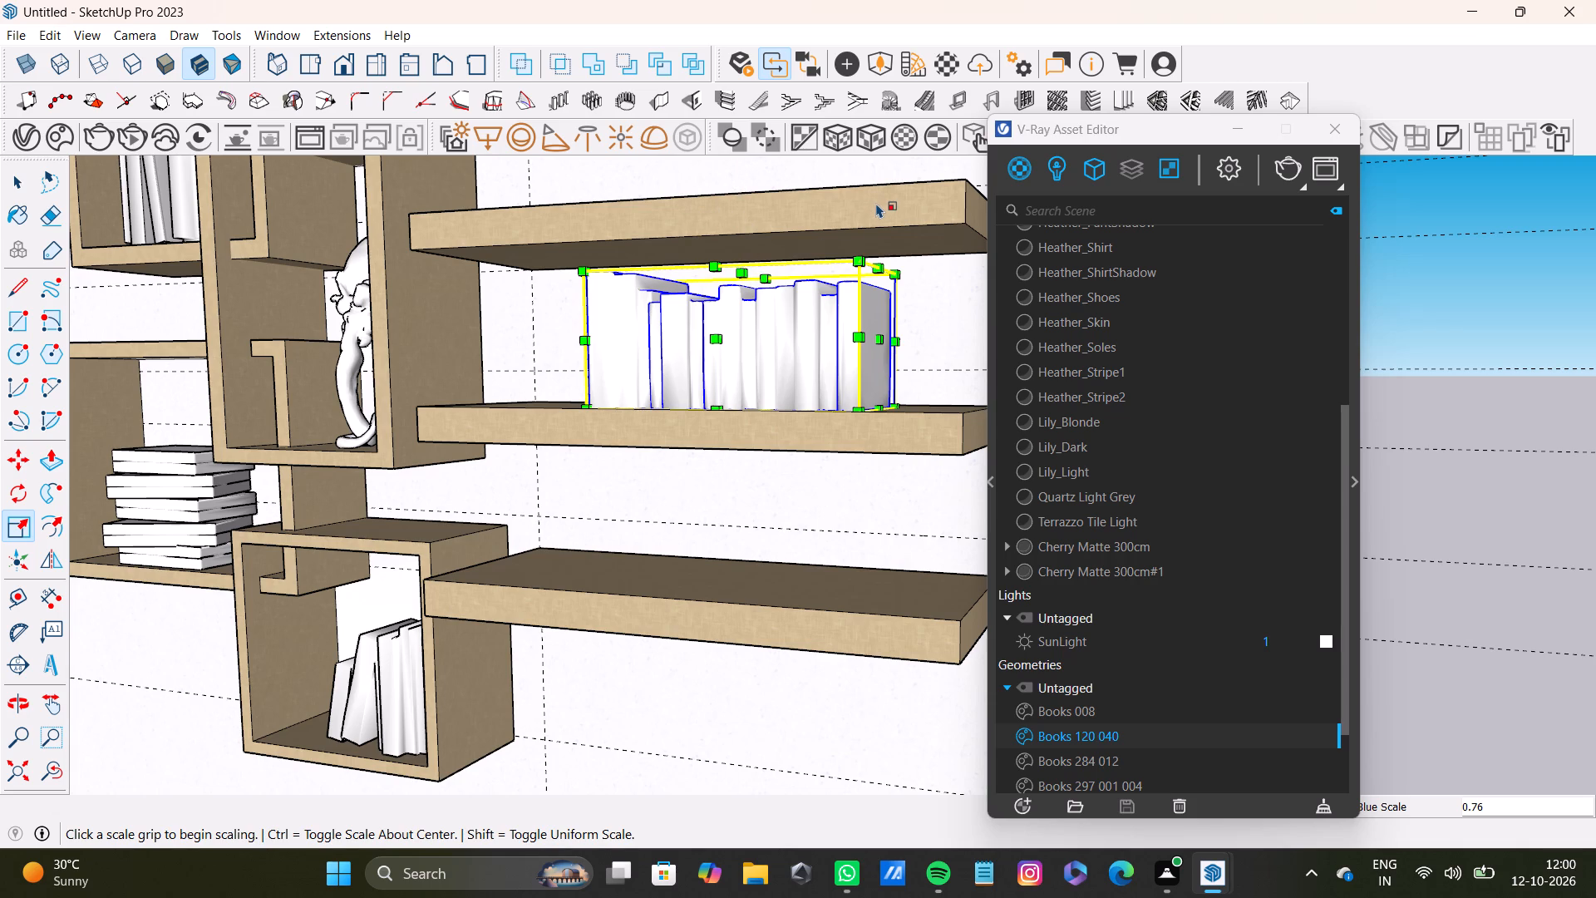
# Move the Books 120 040 row along the middle wall shelf to the end farthest from the box frames.
pyautogui.scroll(-5, 825, 448)
pyautogui.moveTo(802, 447); pyautogui.dragTo(999, 450, button='middle')
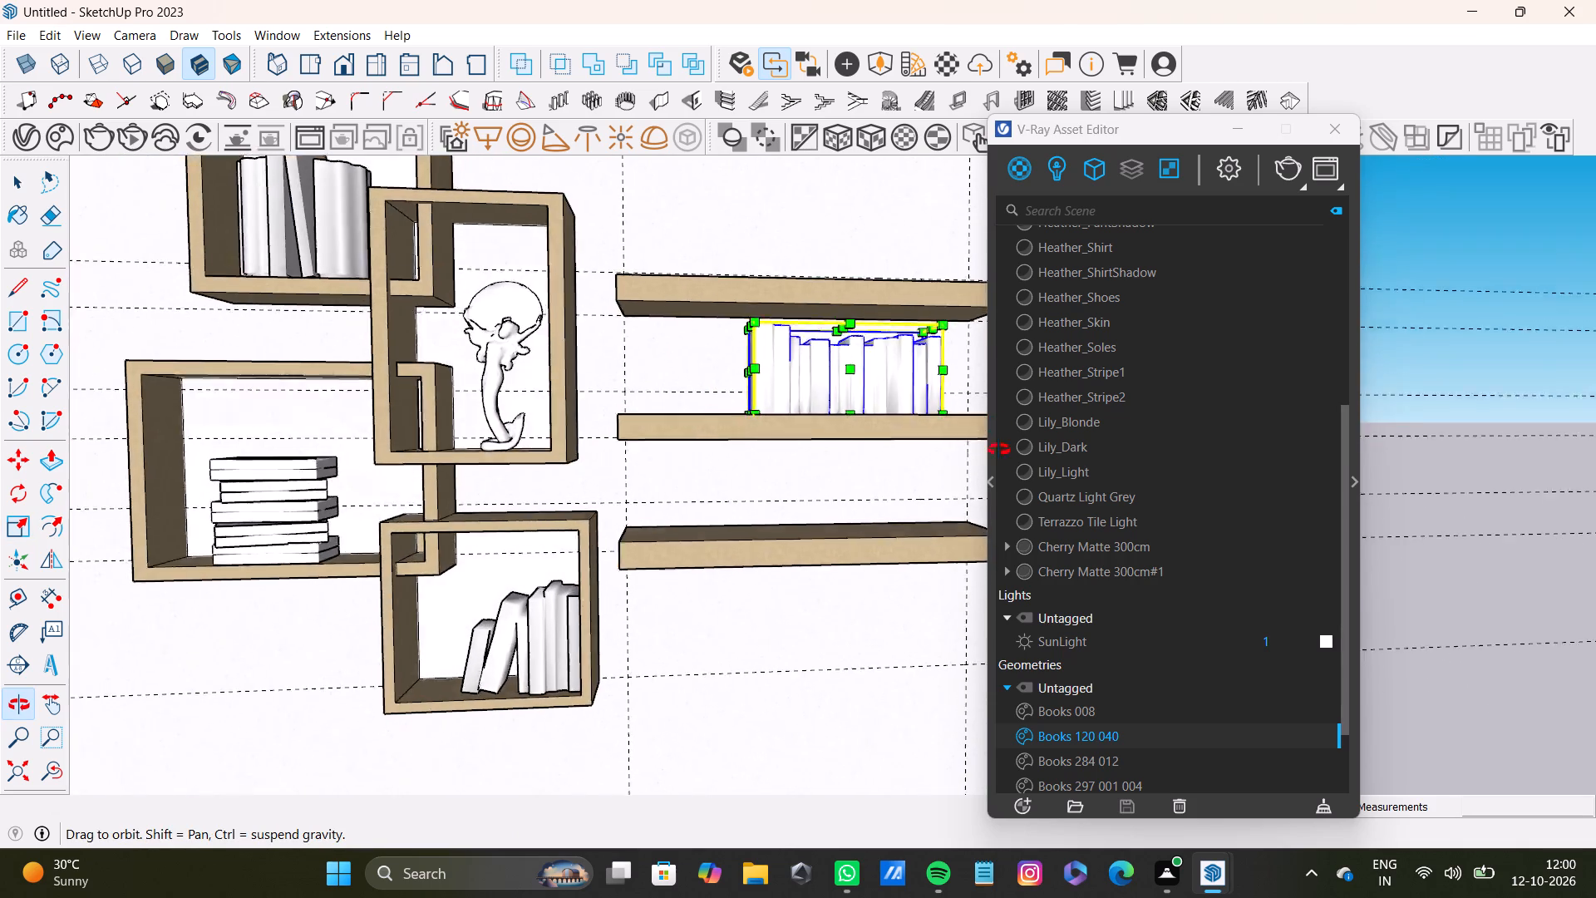
pyautogui.moveTo(999, 450); pyautogui.dragTo(733, 452, button='middle')
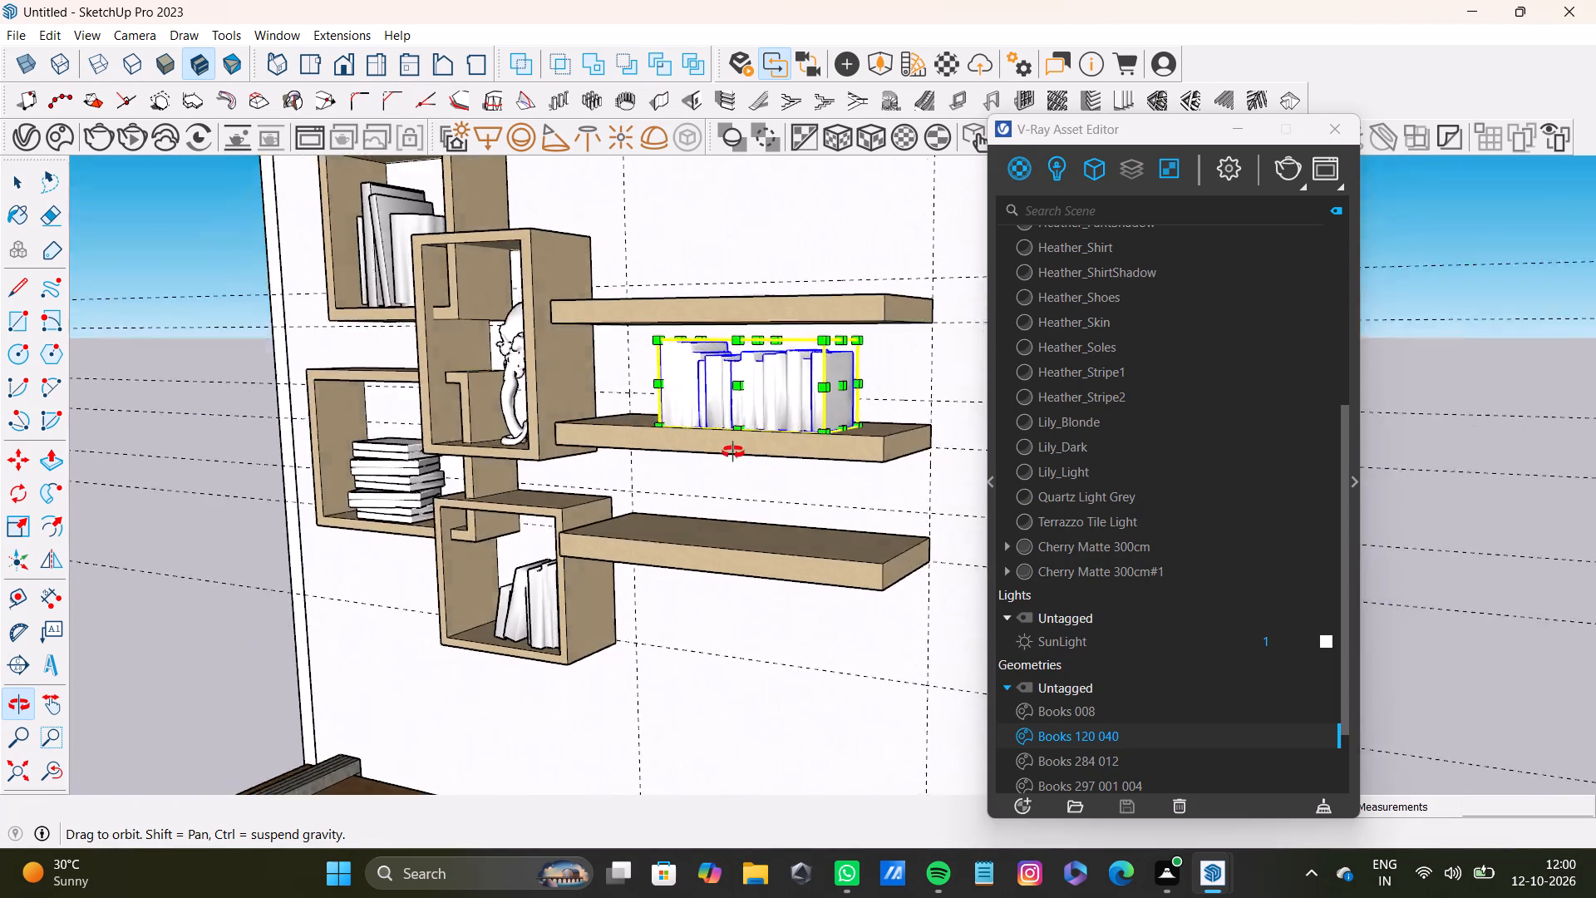
pyautogui.moveTo(733, 452); pyautogui.dragTo(963, 491, button='middle')
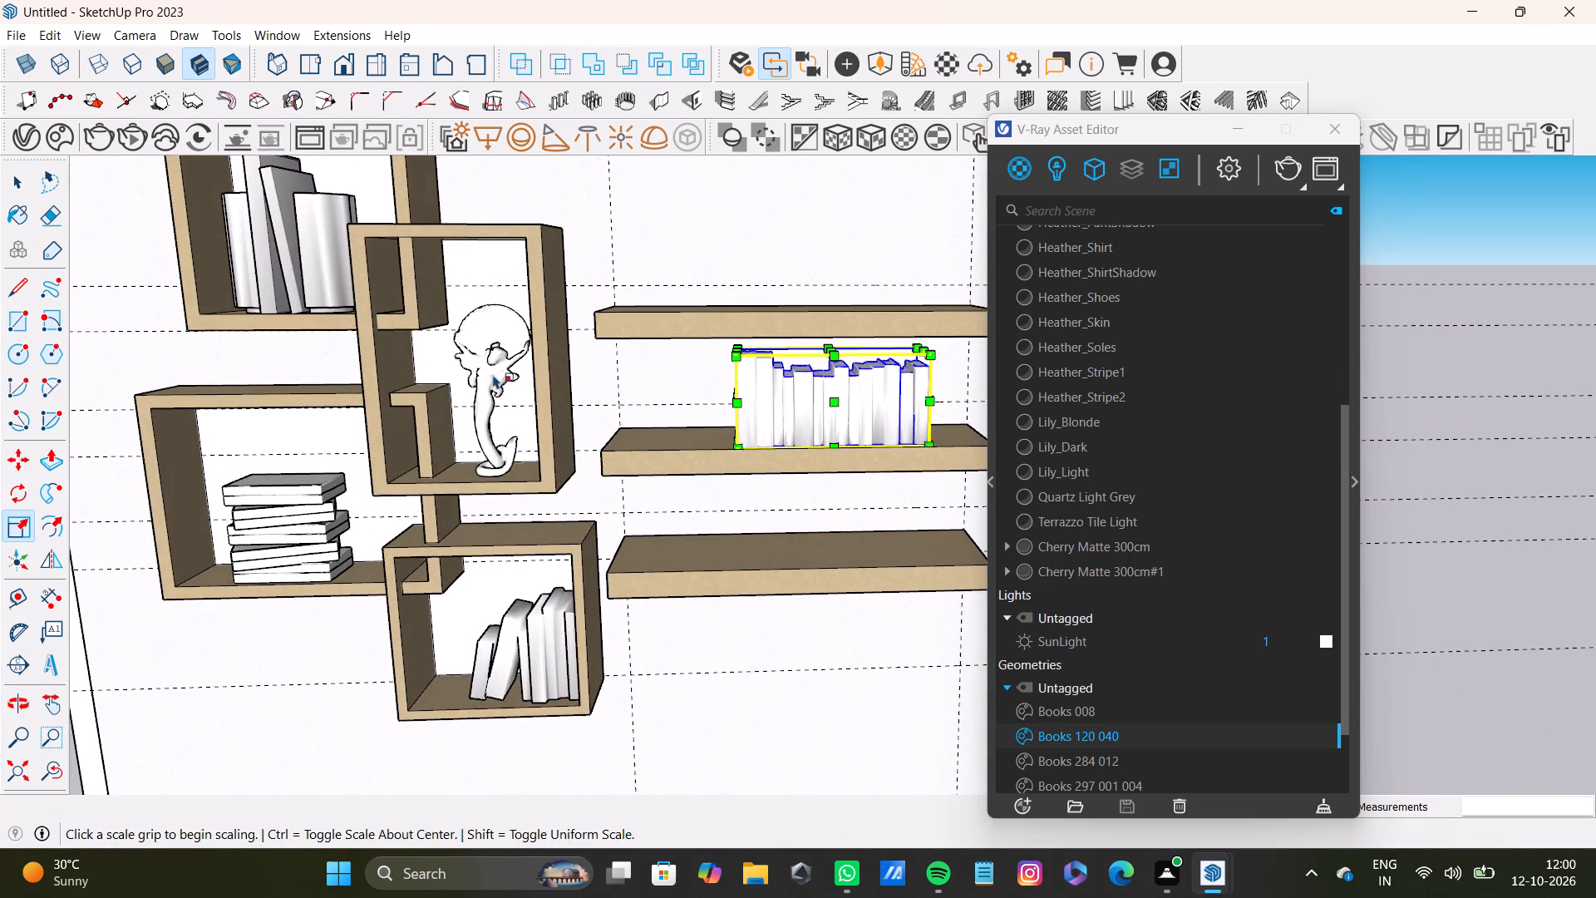
pyautogui.moveTo(660, 418); pyautogui.dragTo(866, 442, button='middle')
pyautogui.middleClick(865, 443)
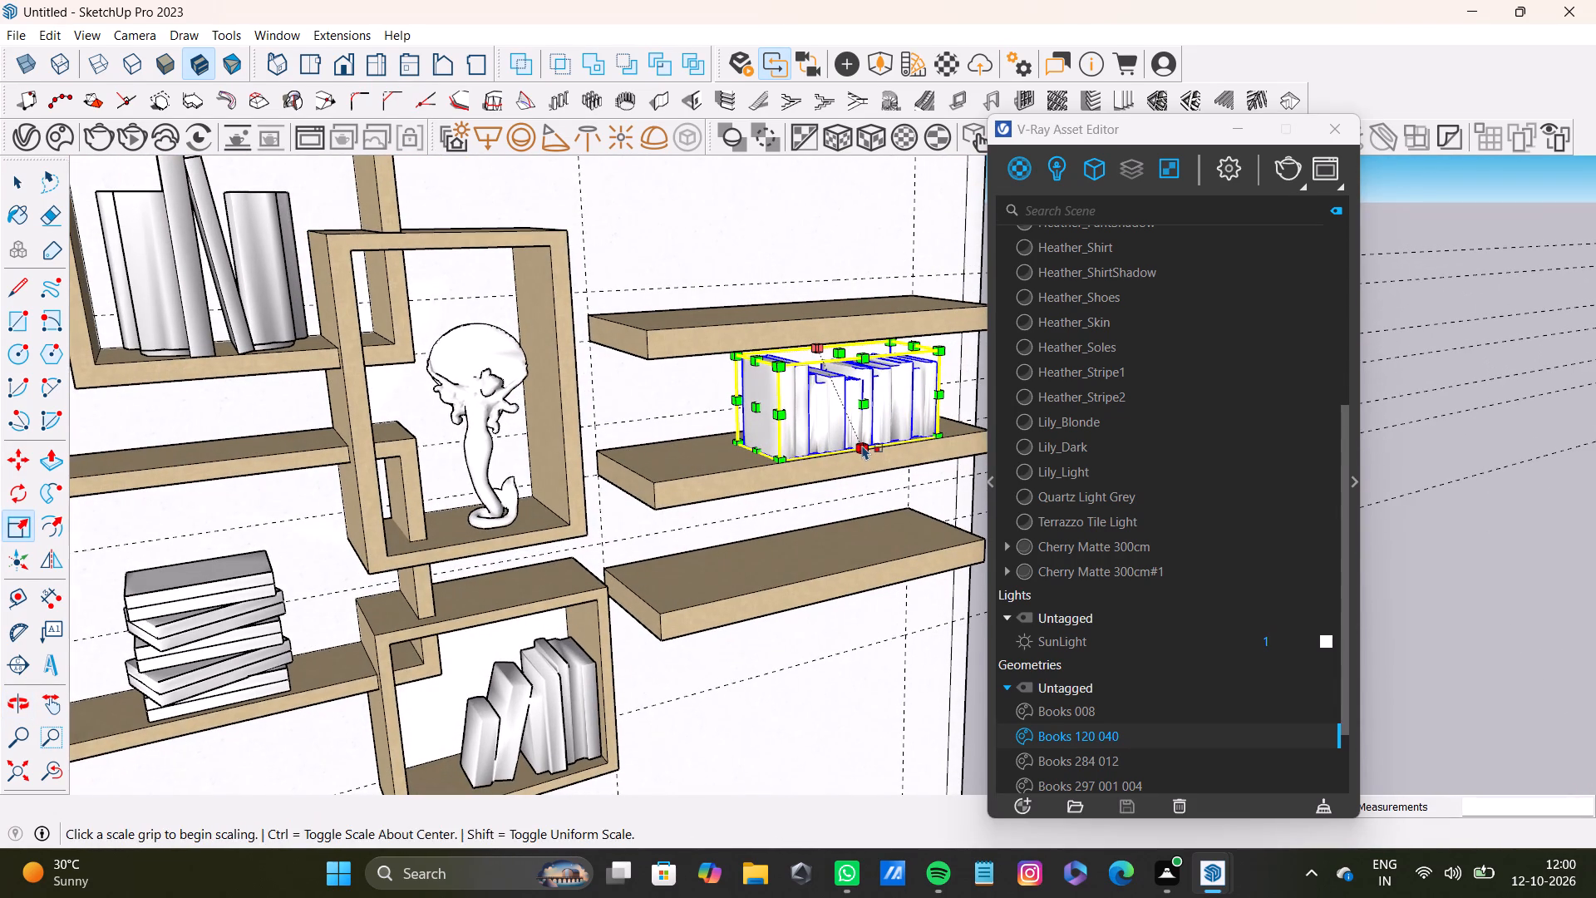
pyautogui.scroll(-5, 760, 433)
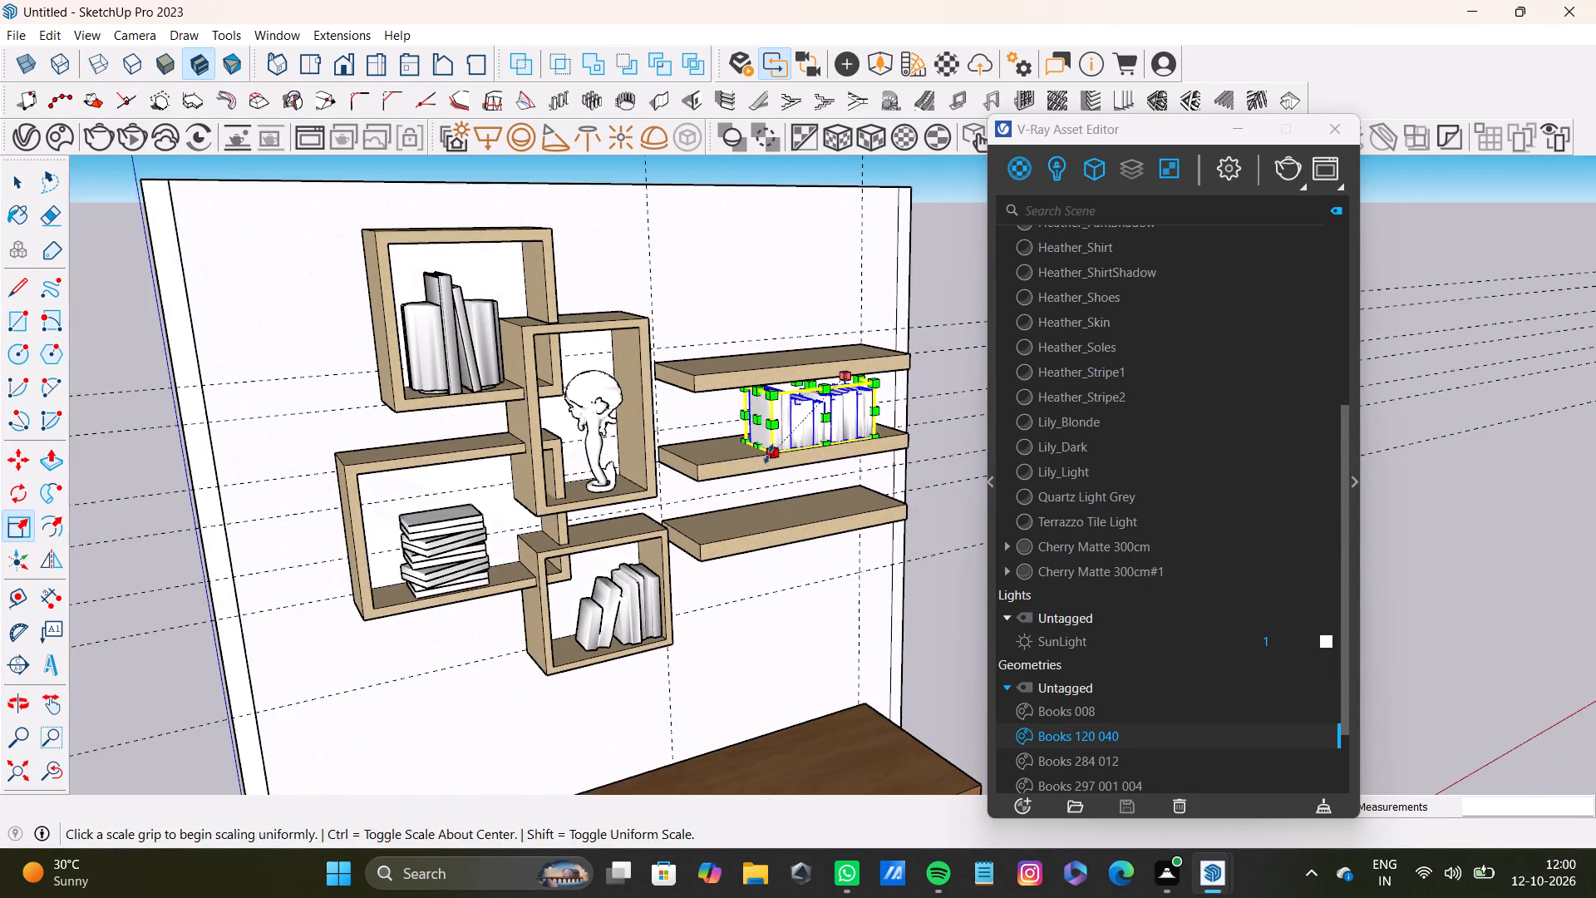
pyautogui.keyDown('shift'); pyautogui.moveTo(769, 454); pyautogui.dragTo(623, 490, button='middle'); pyautogui.keyUp('shift')
pyautogui.scroll(8, 771, 437)
pyautogui.moveTo(823, 479); pyautogui.dragTo(554, 422, button='middle')
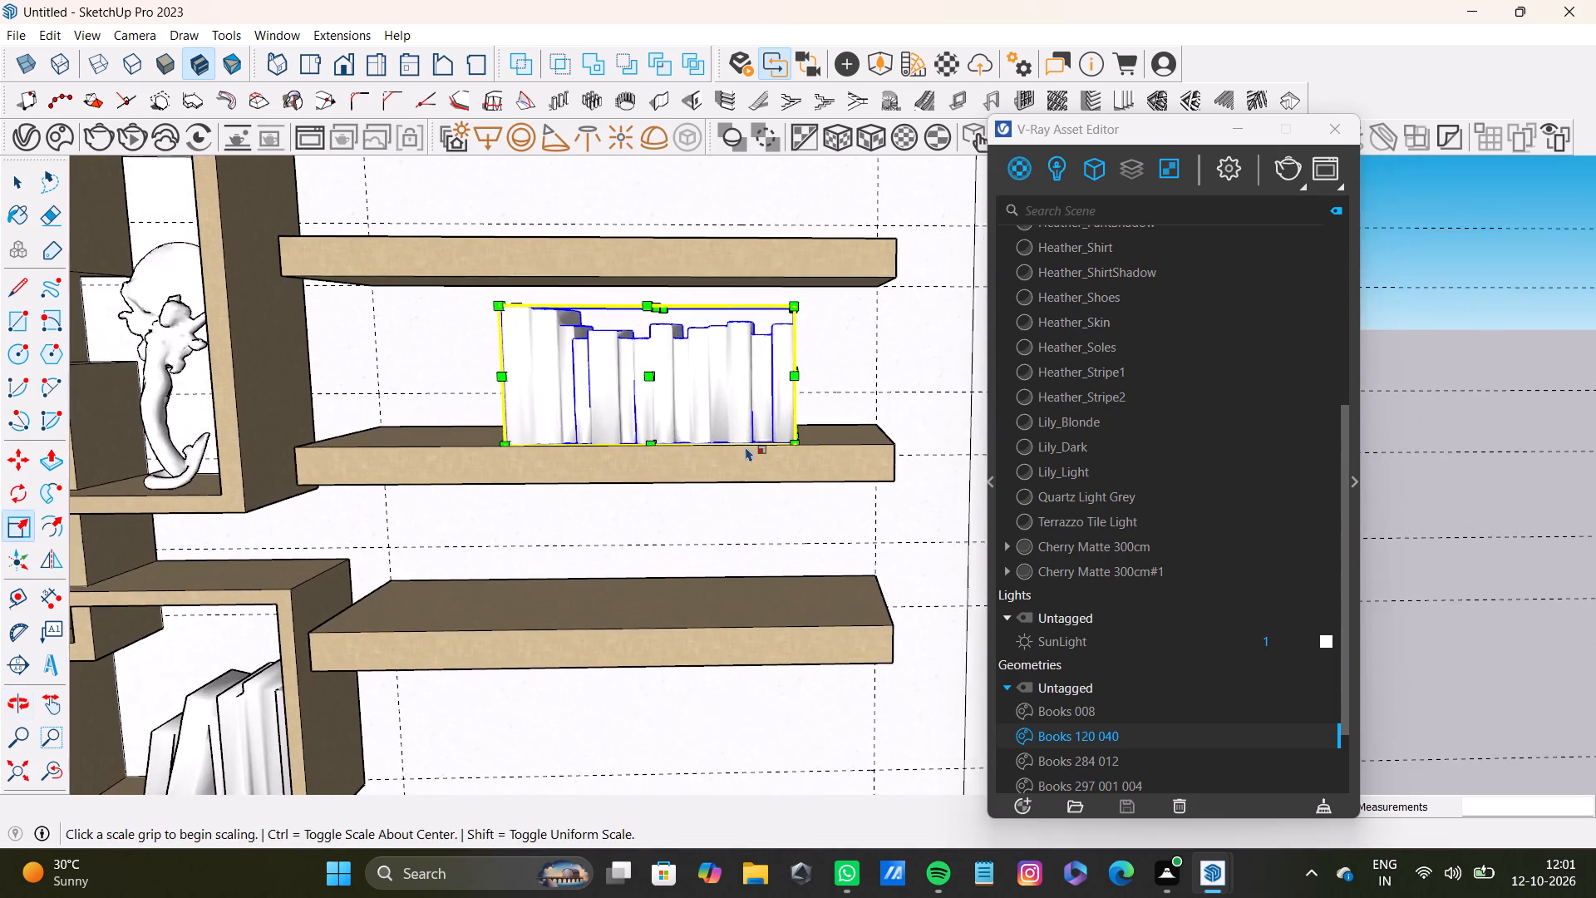
pyautogui.scroll(4, 746, 447)
pyautogui.write('m,')
pyautogui.moveTo(820, 442); pyautogui.dragTo(834, 441)
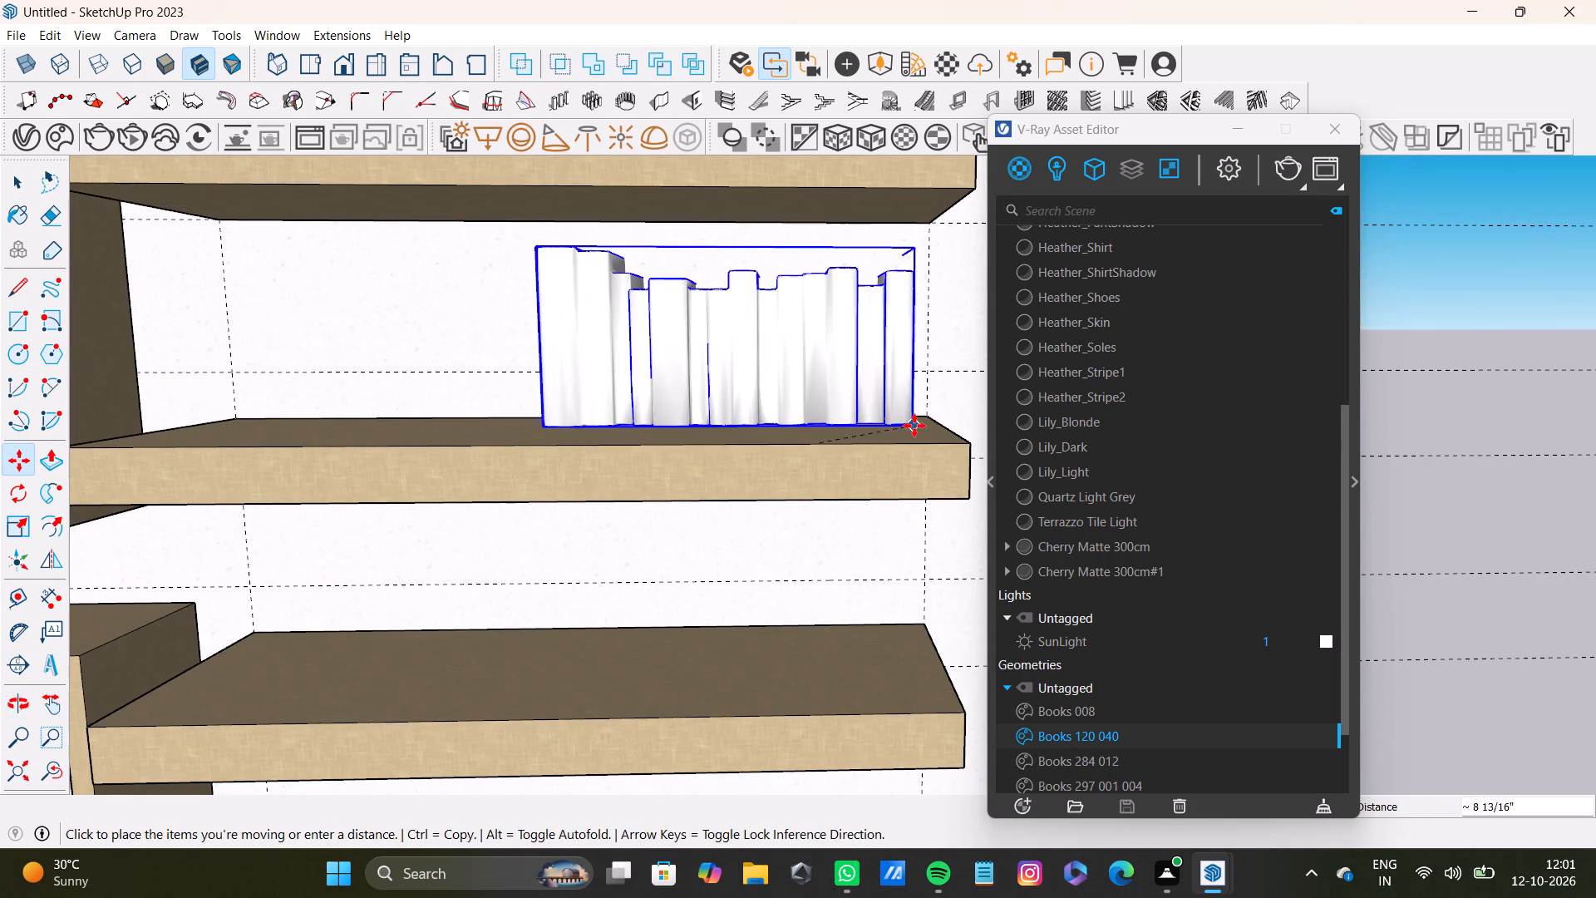
pyautogui.click(920, 437)
# Copy the middle-shelf books about 1' 7 5/16" away onto the bottom wall shelf, at the end near the box frames.
pyautogui.scroll(-4, 703, 488)
pyautogui.moveTo(716, 548); pyautogui.dragTo(742, 541, button='middle')
pyautogui.scroll(3, 859, 472)
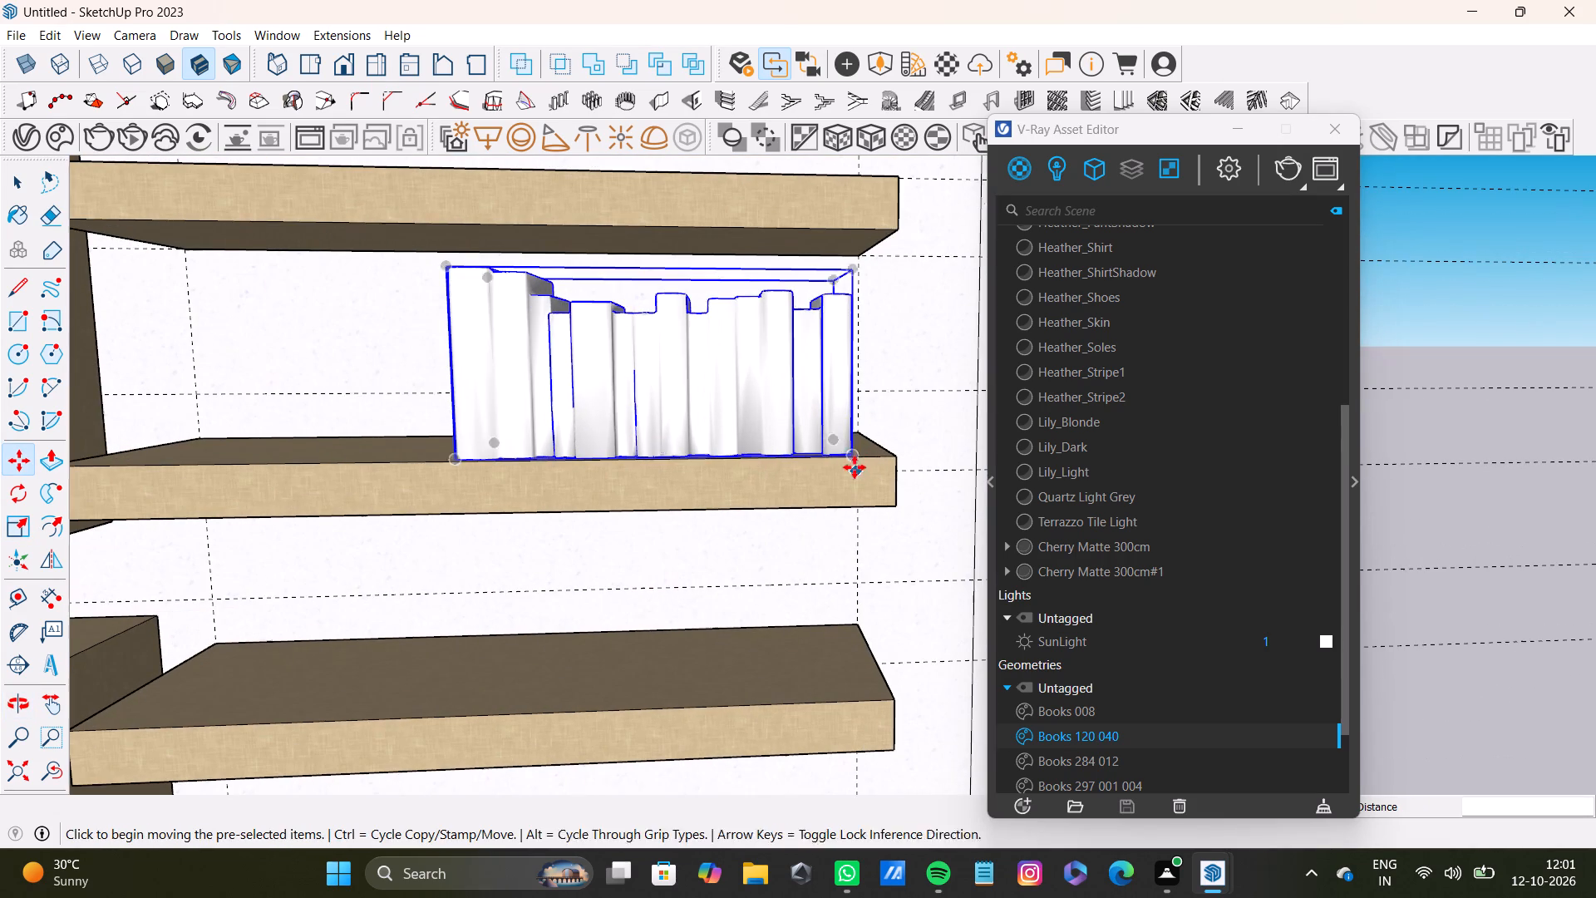
pyautogui.keyDown('ctrl'); pyautogui.click(855, 453); pyautogui.keyUp('ctrl')
pyautogui.scroll(-2, 478, 616)
pyautogui.keyDown('shift'); pyautogui.moveTo(494, 629); pyautogui.dragTo(584, 528, button='middle'); pyautogui.keyUp('shift')
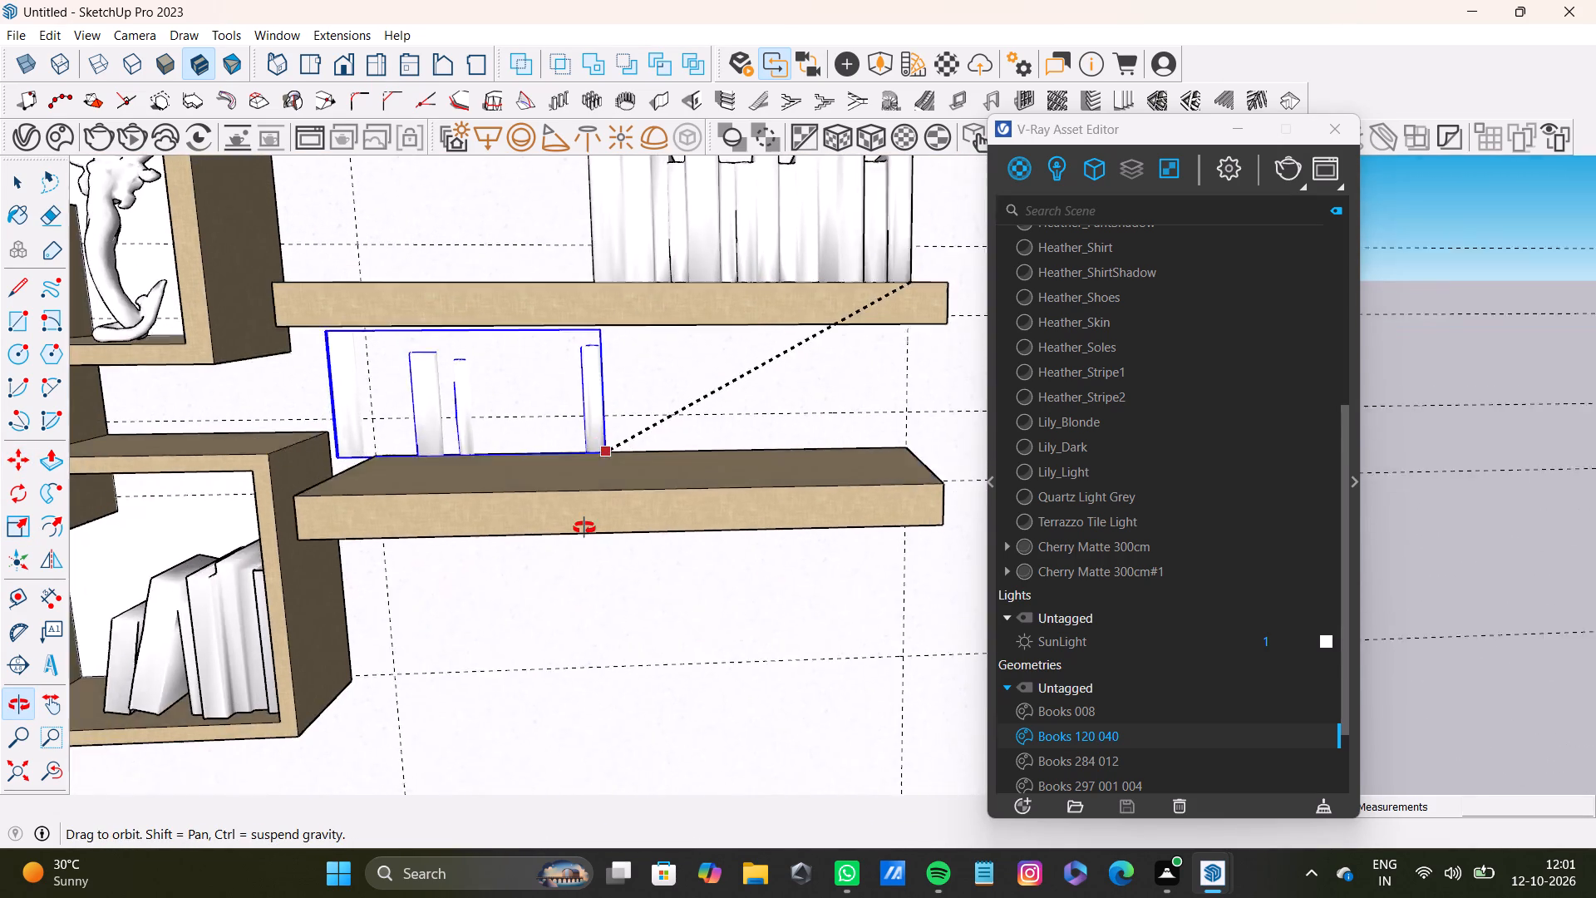
pyautogui.keyDown('shift'); pyautogui.moveTo(584, 528); pyautogui.dragTo(584, 530, button='middle'); pyautogui.keyUp('shift')
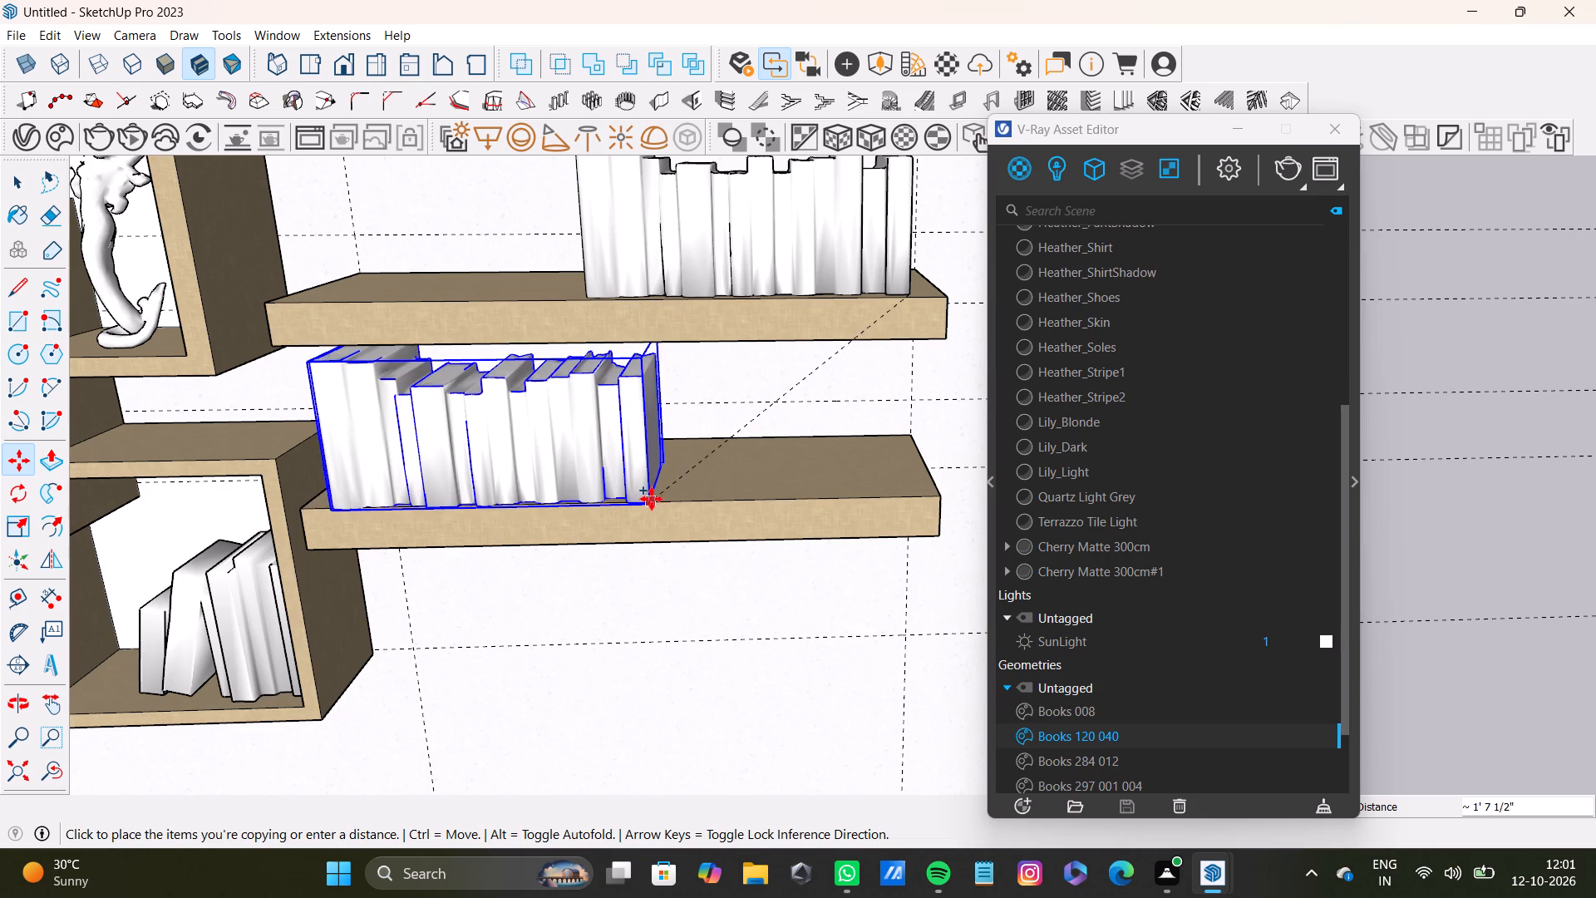
pyautogui.click(655, 496)
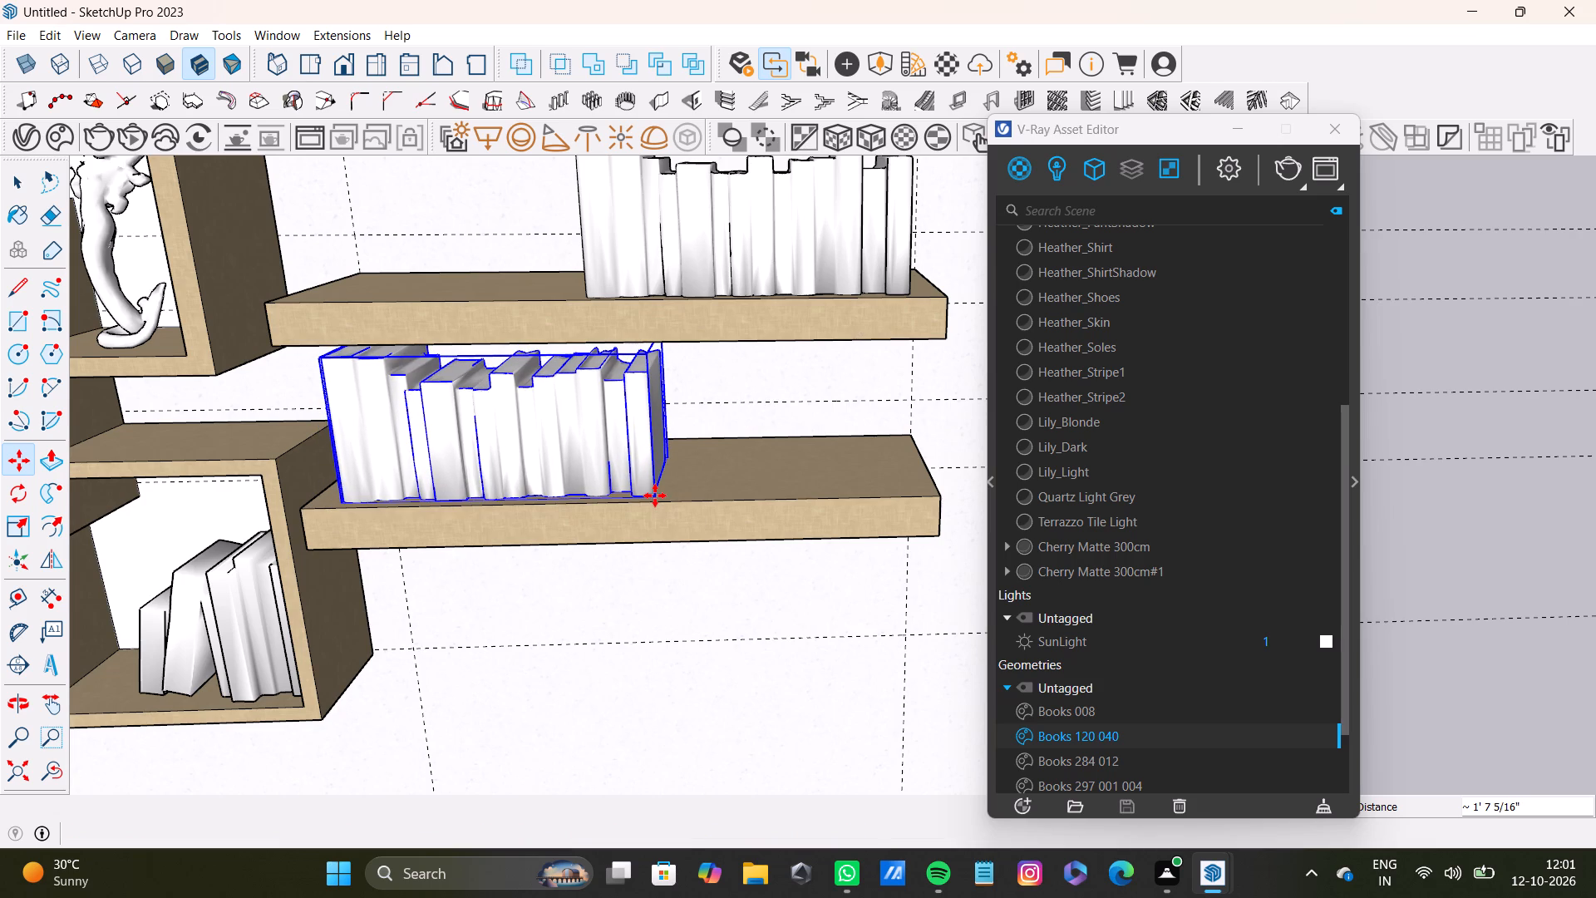
# Scale the copied books on the bottom wall shelf slightly shorter along the vertical axis.
pyautogui.press('s')
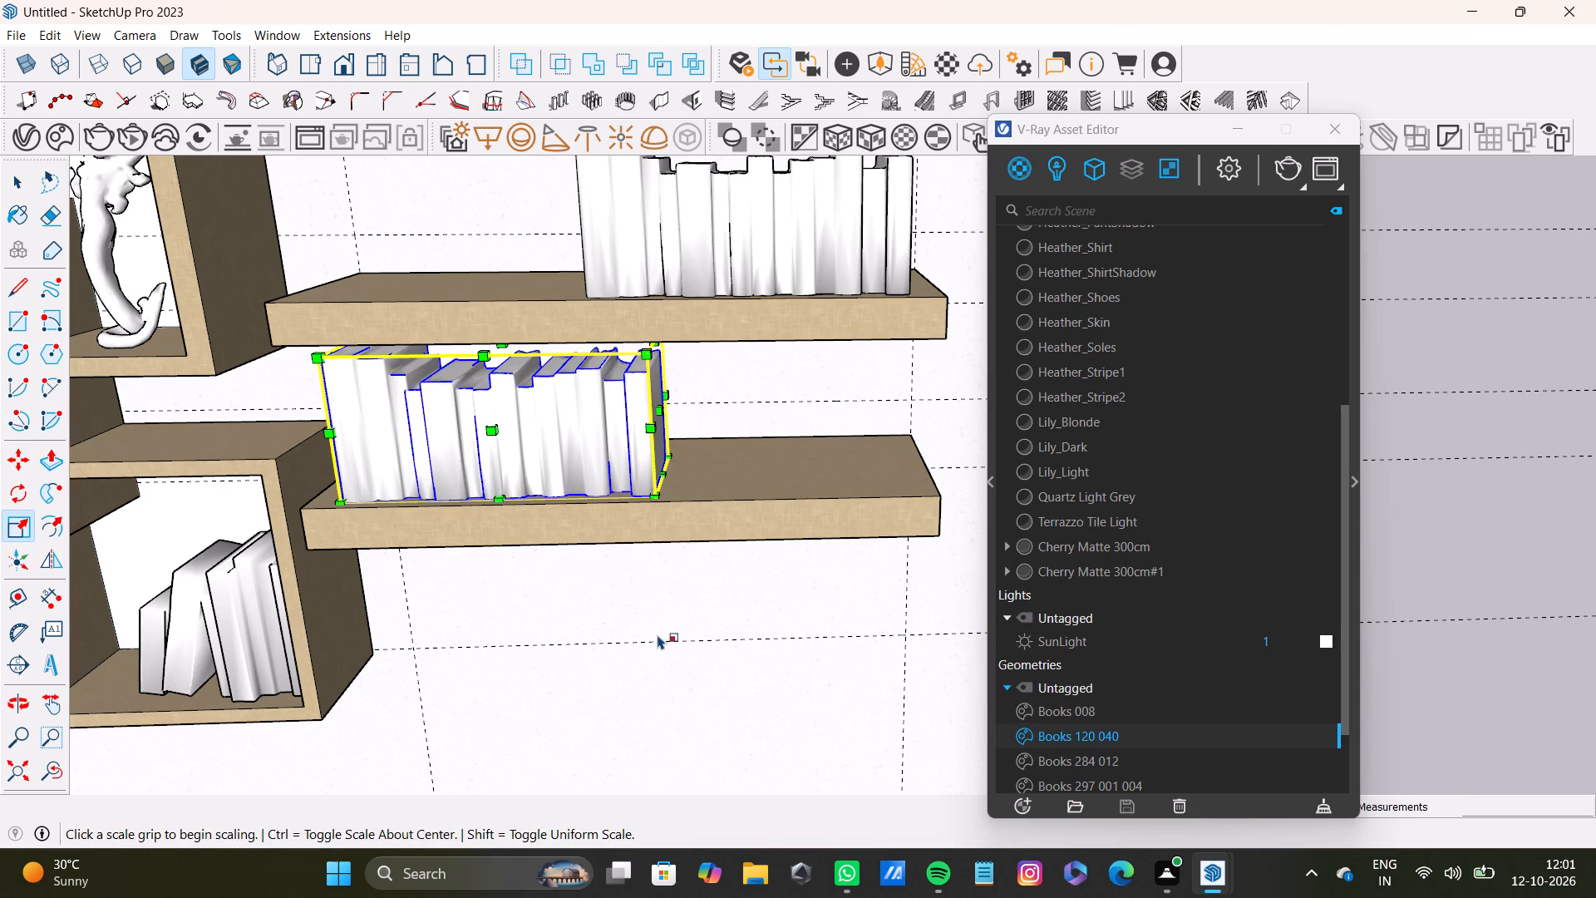
pyautogui.moveTo(507, 344); pyautogui.dragTo(511, 353)
# Adjust the vertical scale of the middle-shelf books, first shorter and then slightly taller, to fit beneath the top wall shelf.
pyautogui.scroll(-9, 600, 346)
pyautogui.moveTo(612, 371); pyautogui.dragTo(583, 403, button='middle')
pyautogui.keyDown('shift'); pyautogui.moveTo(583, 403); pyautogui.dragTo(582, 496, button='middle'); pyautogui.keyUp('shift')
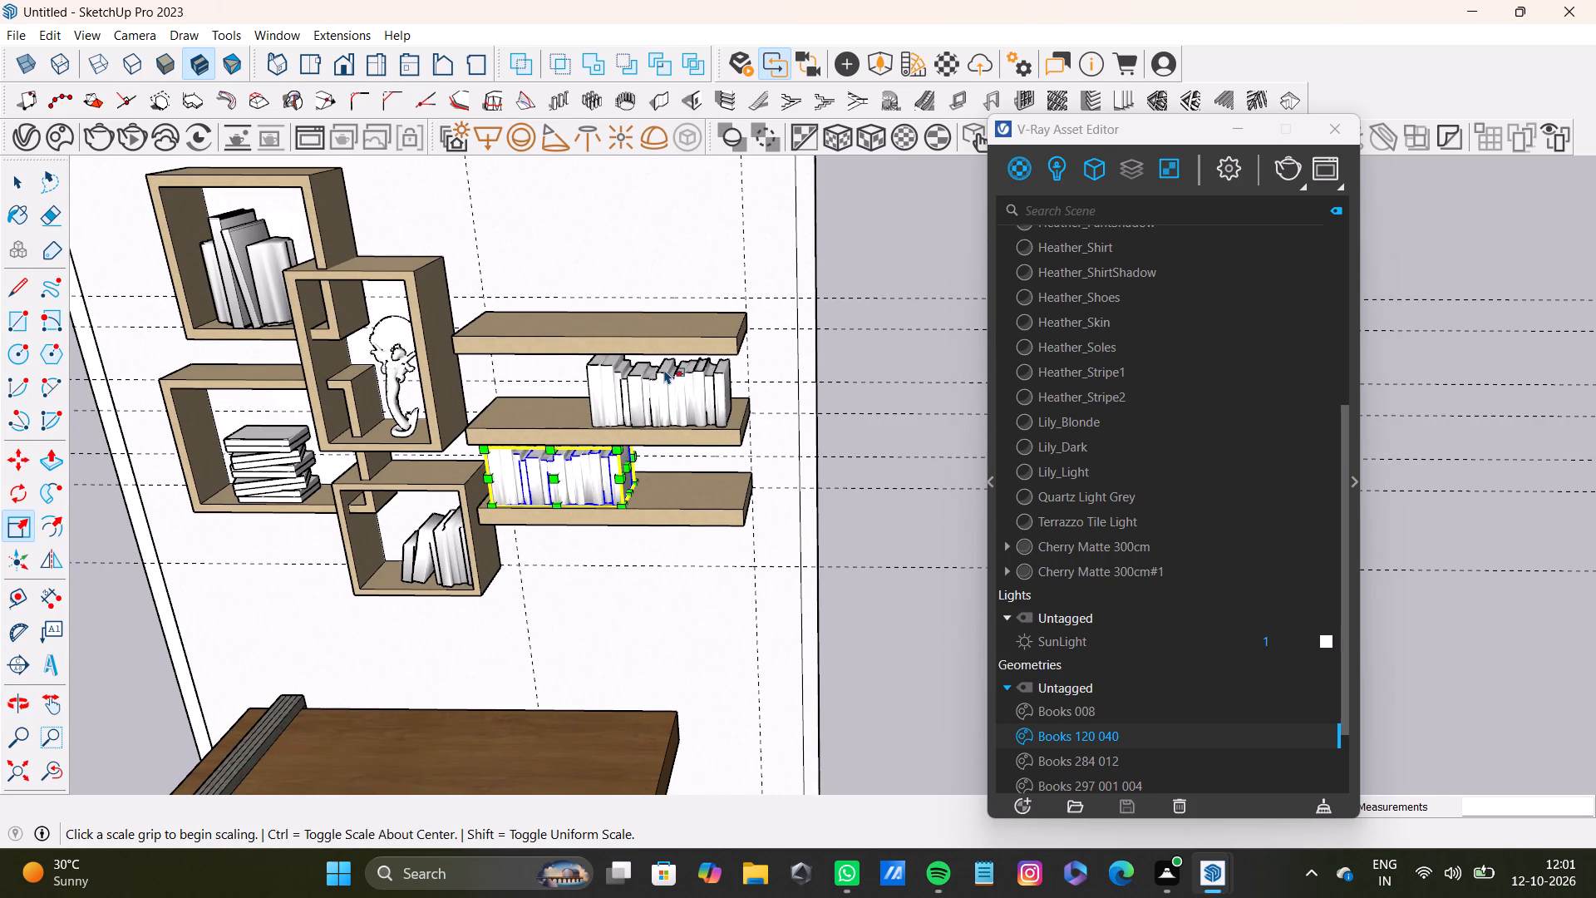
pyautogui.press('space')
pyautogui.click(692, 377)
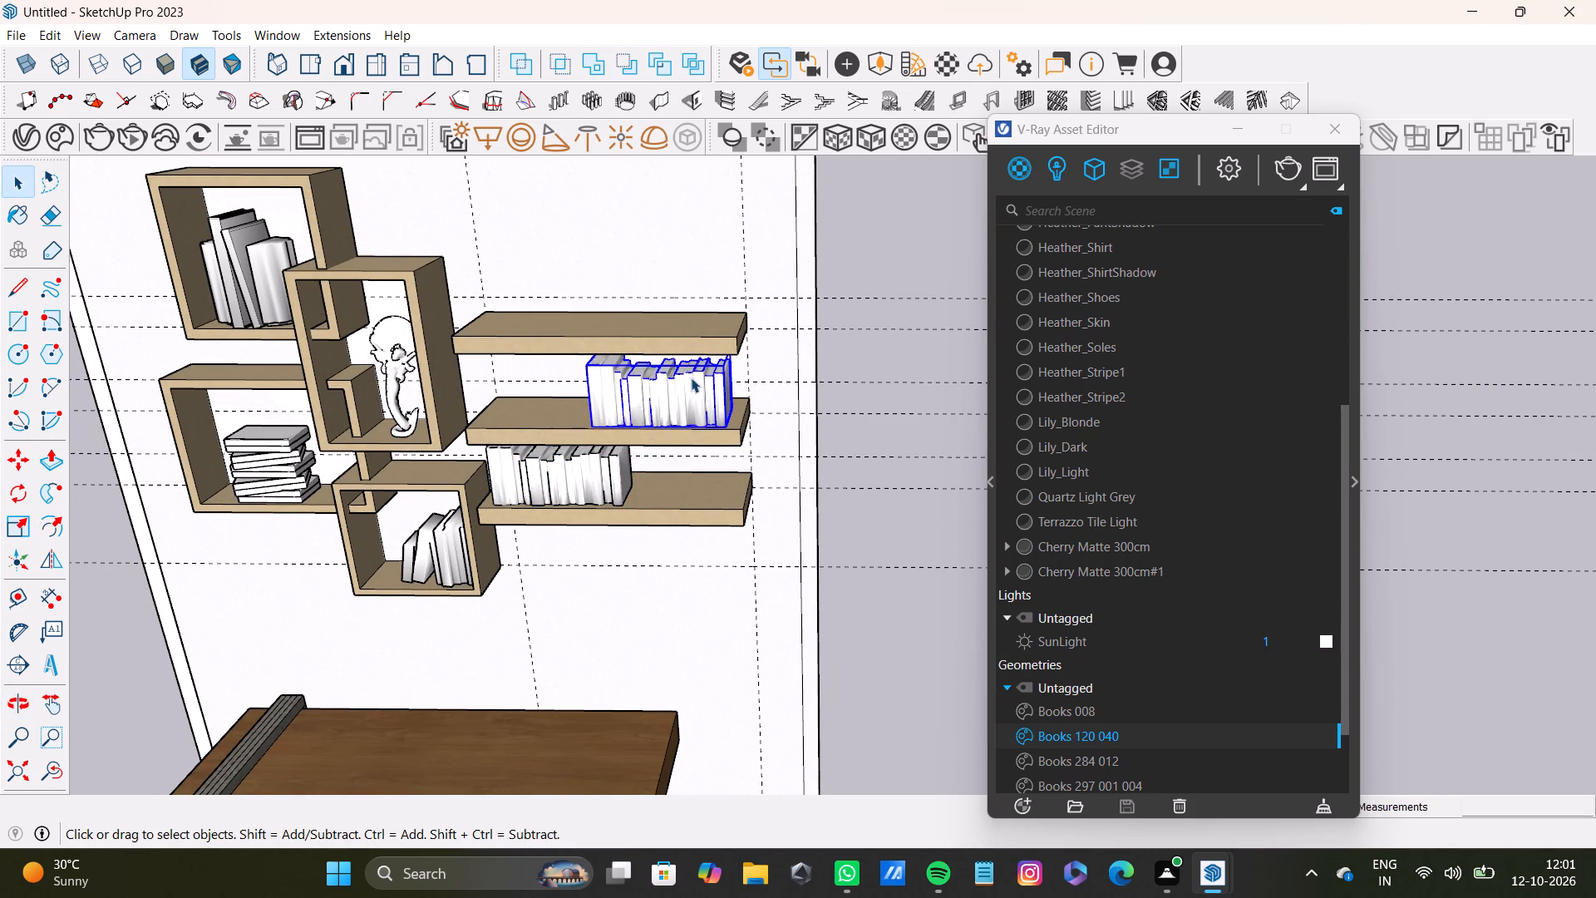
pyautogui.press('s')
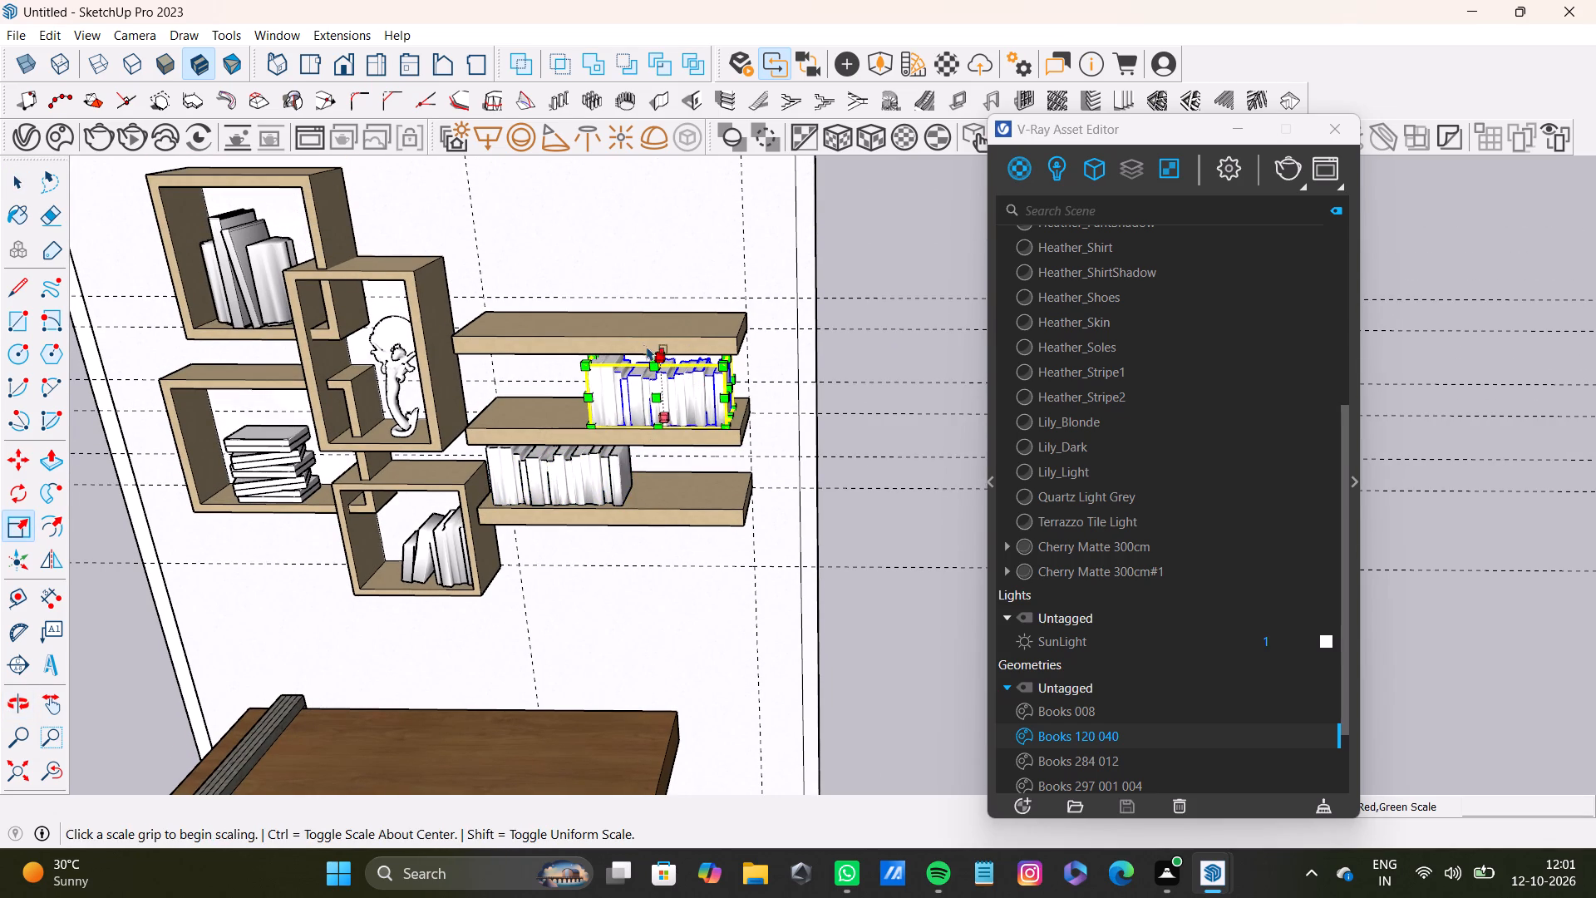
pyautogui.moveTo(663, 354); pyautogui.dragTo(672, 367)
pyautogui.press('space')
pyautogui.scroll(-5, 668, 419)
pyautogui.moveTo(678, 451); pyautogui.dragTo(663, 294, button='middle')
pyautogui.scroll(8, 672, 365)
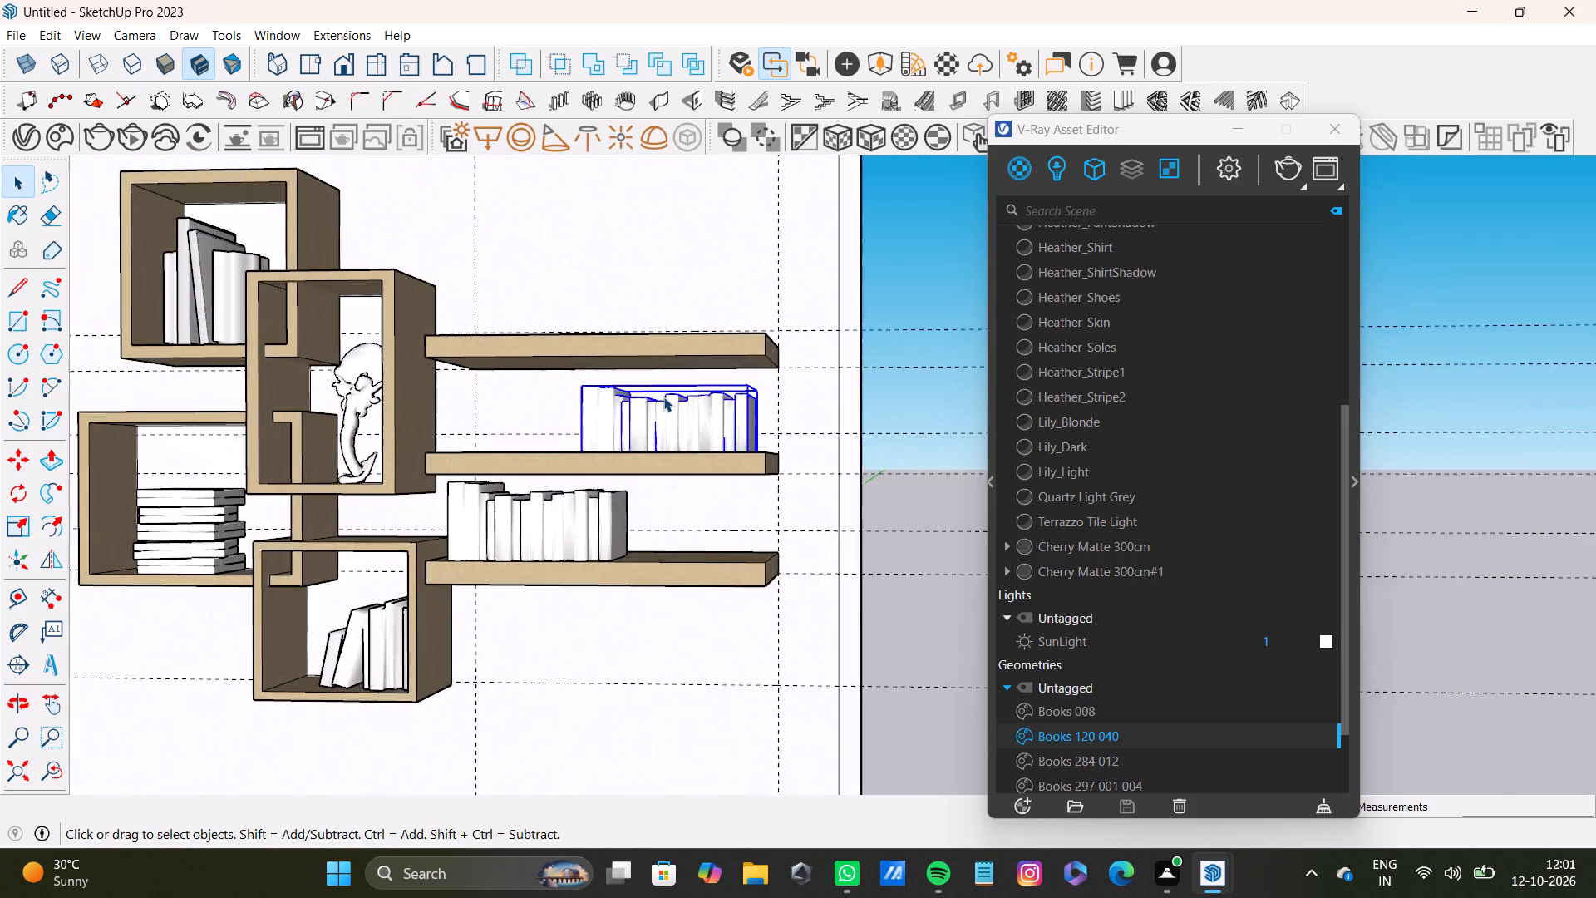
pyautogui.press('s')
pyautogui.moveTo(654, 395); pyautogui.dragTo(637, 449, button='middle')
pyautogui.scroll(2, 649, 399)
pyautogui.moveTo(673, 392); pyautogui.dragTo(675, 387)
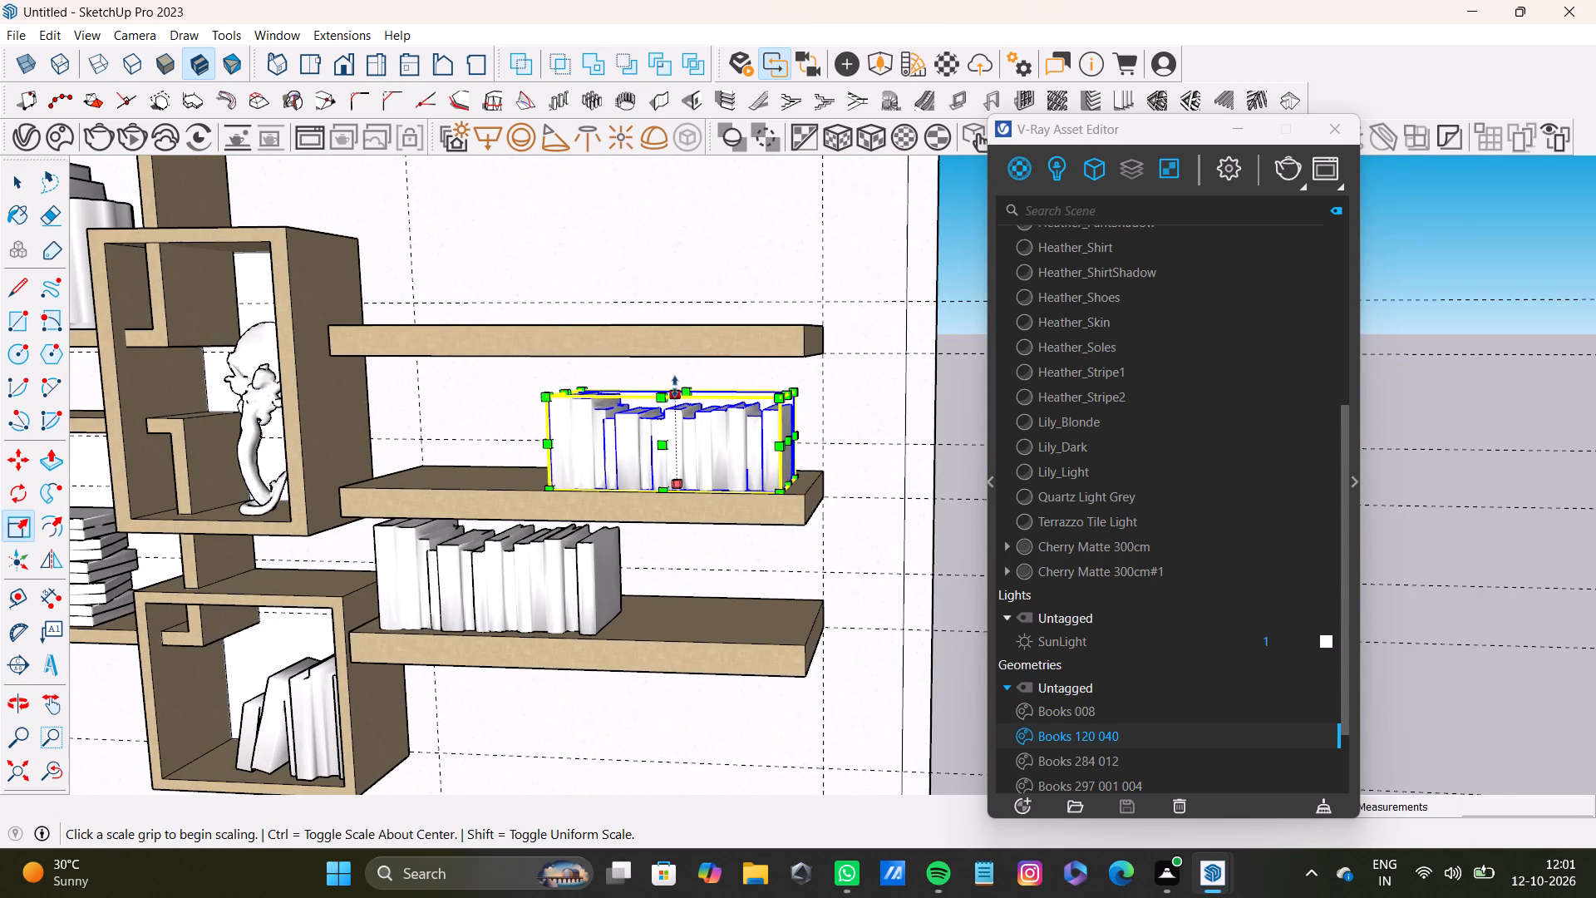
pyautogui.moveTo(675, 387); pyautogui.dragTo(673, 369)
pyautogui.press('space')
# Examine the two rows of books on the middle and bottom wall shelves from several angles.
pyautogui.scroll(-3, 625, 467)
pyautogui.moveTo(621, 507); pyautogui.dragTo(621, 508, button='middle')
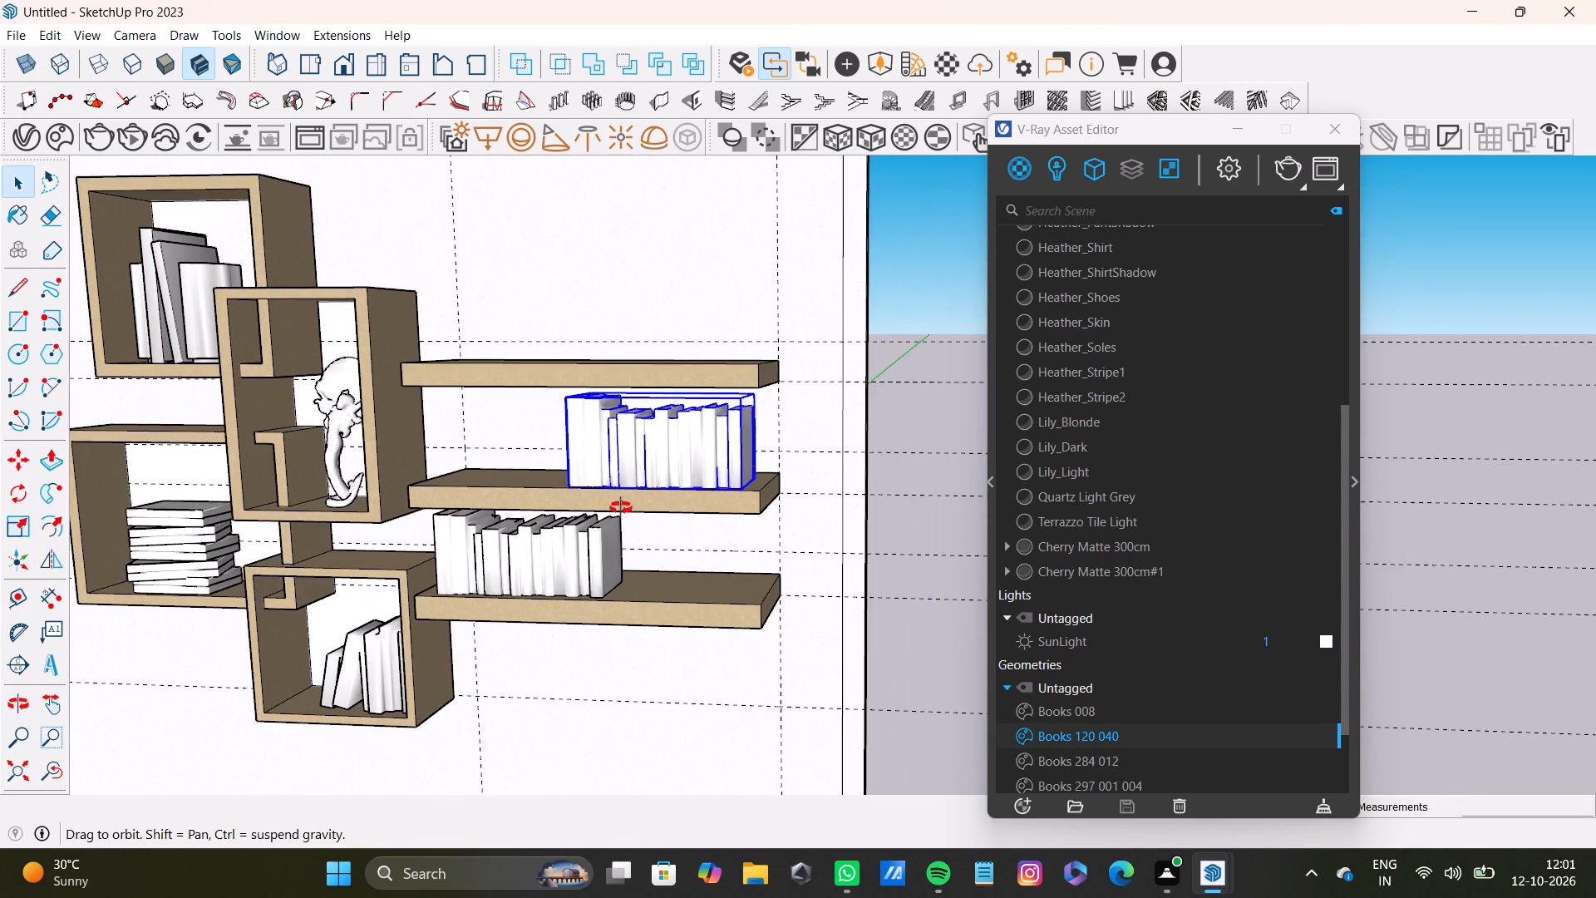
pyautogui.moveTo(621, 508); pyautogui.dragTo(642, 428, button='middle')
pyautogui.scroll(4, 467, 522)
pyautogui.moveTo(521, 494); pyautogui.dragTo(590, 461, button='middle')
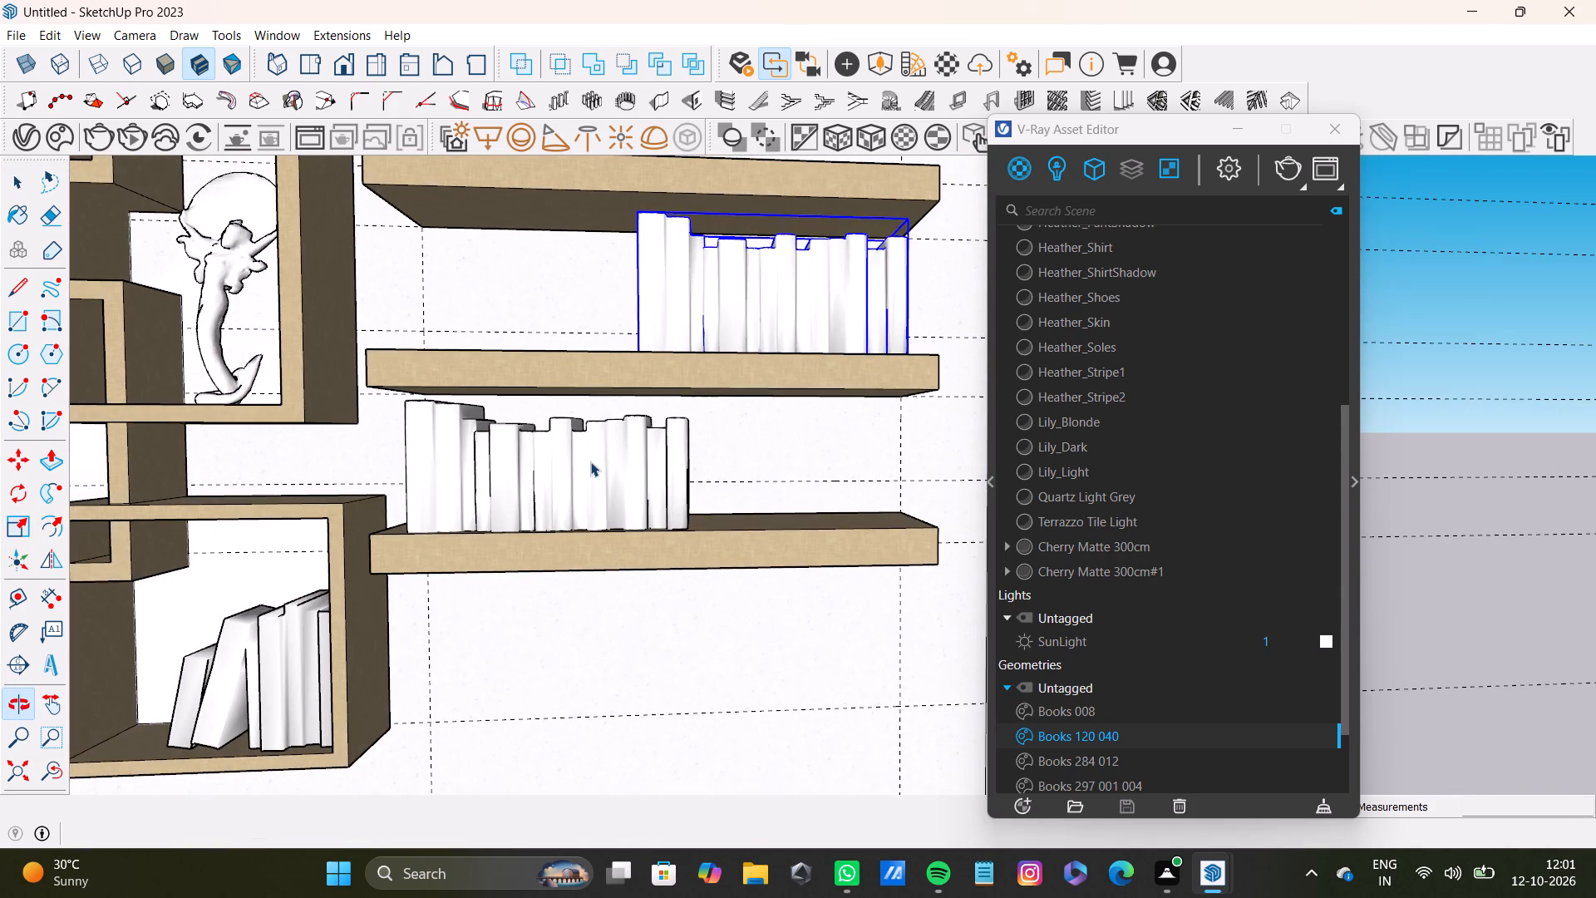
pyautogui.keyDown('shift'); pyautogui.scroll(-4, 589, 456); pyautogui.keyUp('shift')
pyautogui.keyDown('shift'); pyautogui.moveTo(592, 456); pyautogui.dragTo(578, 501, button='middle'); pyautogui.keyUp('shift')
# Import the Peperomia 450 001 hanging plant from the downloaded 3D models in Chaos Cosmos.
pyautogui.click(70, 135)
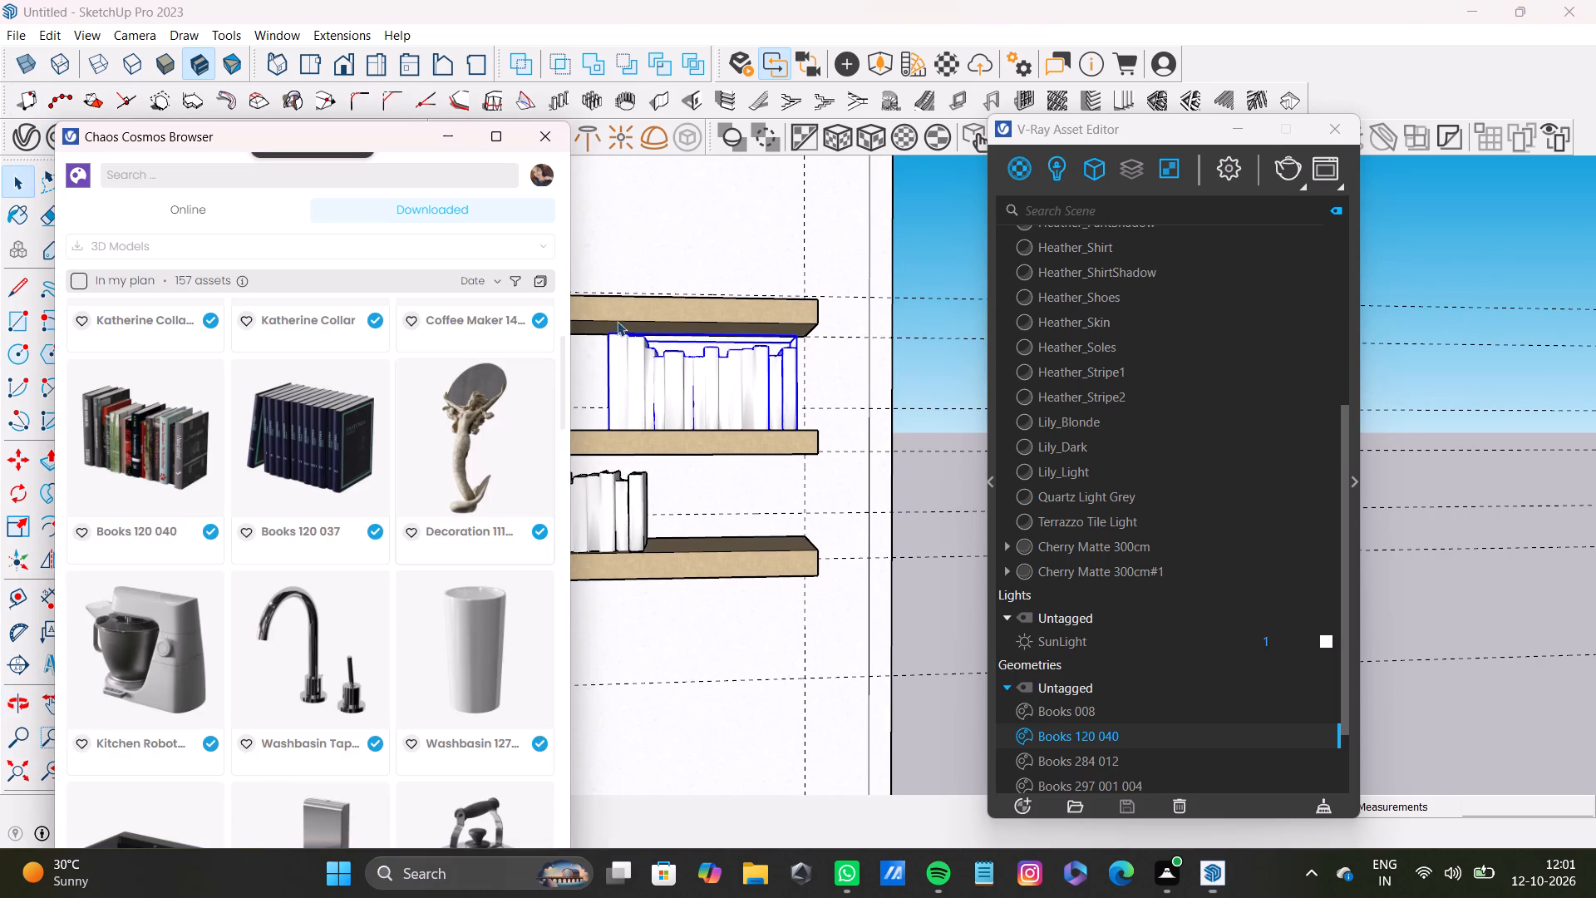
pyautogui.scroll(11, 436, 516)
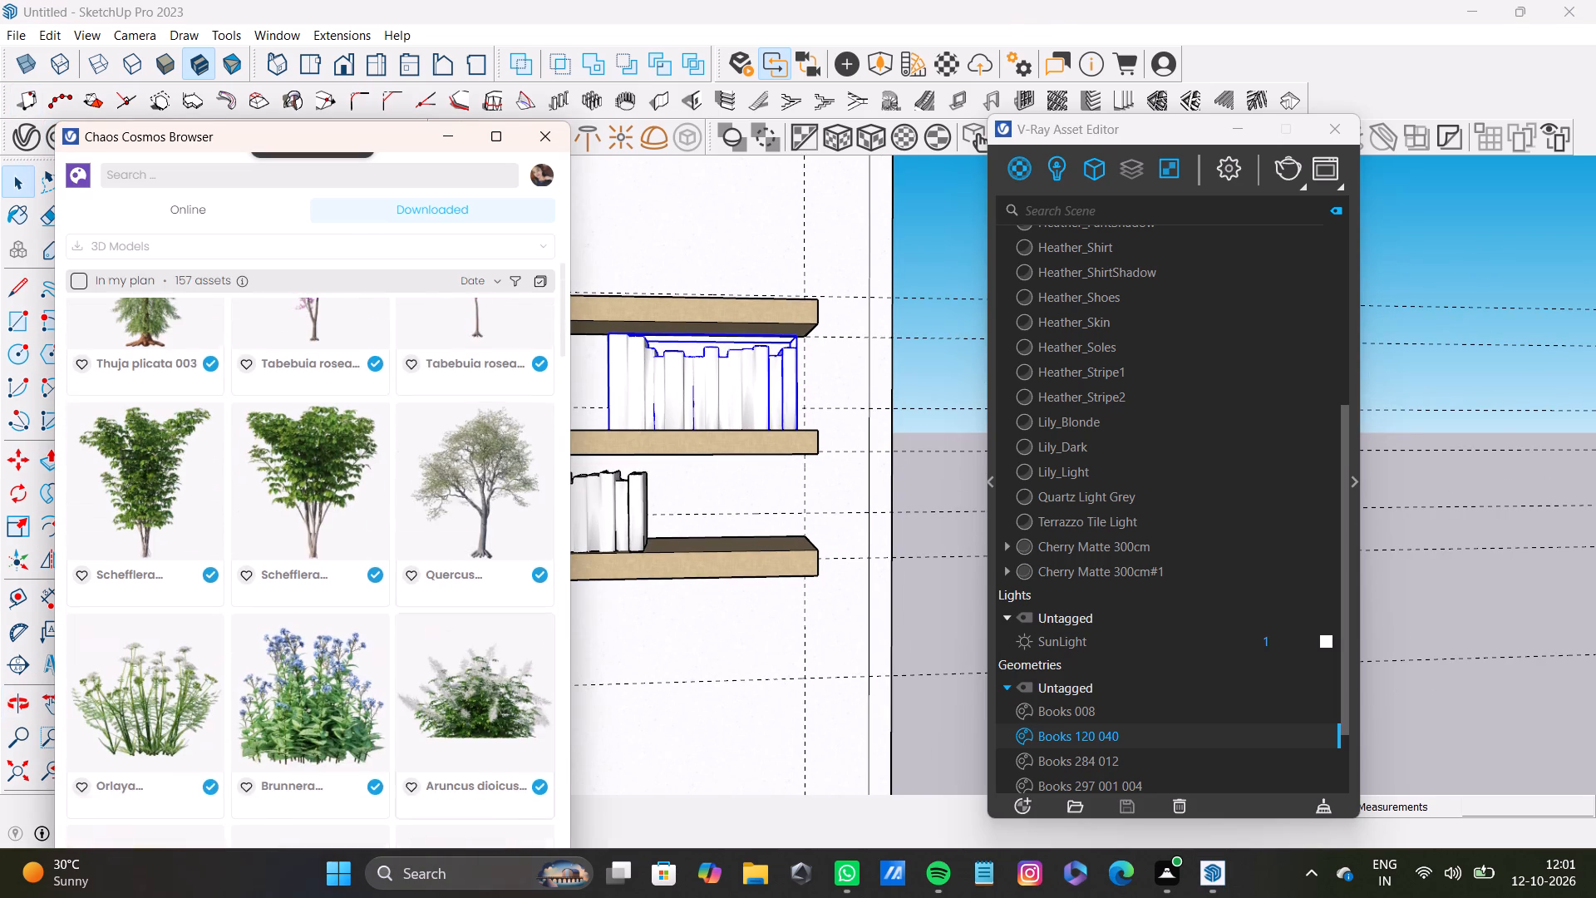
pyautogui.scroll(15, 440, 554)
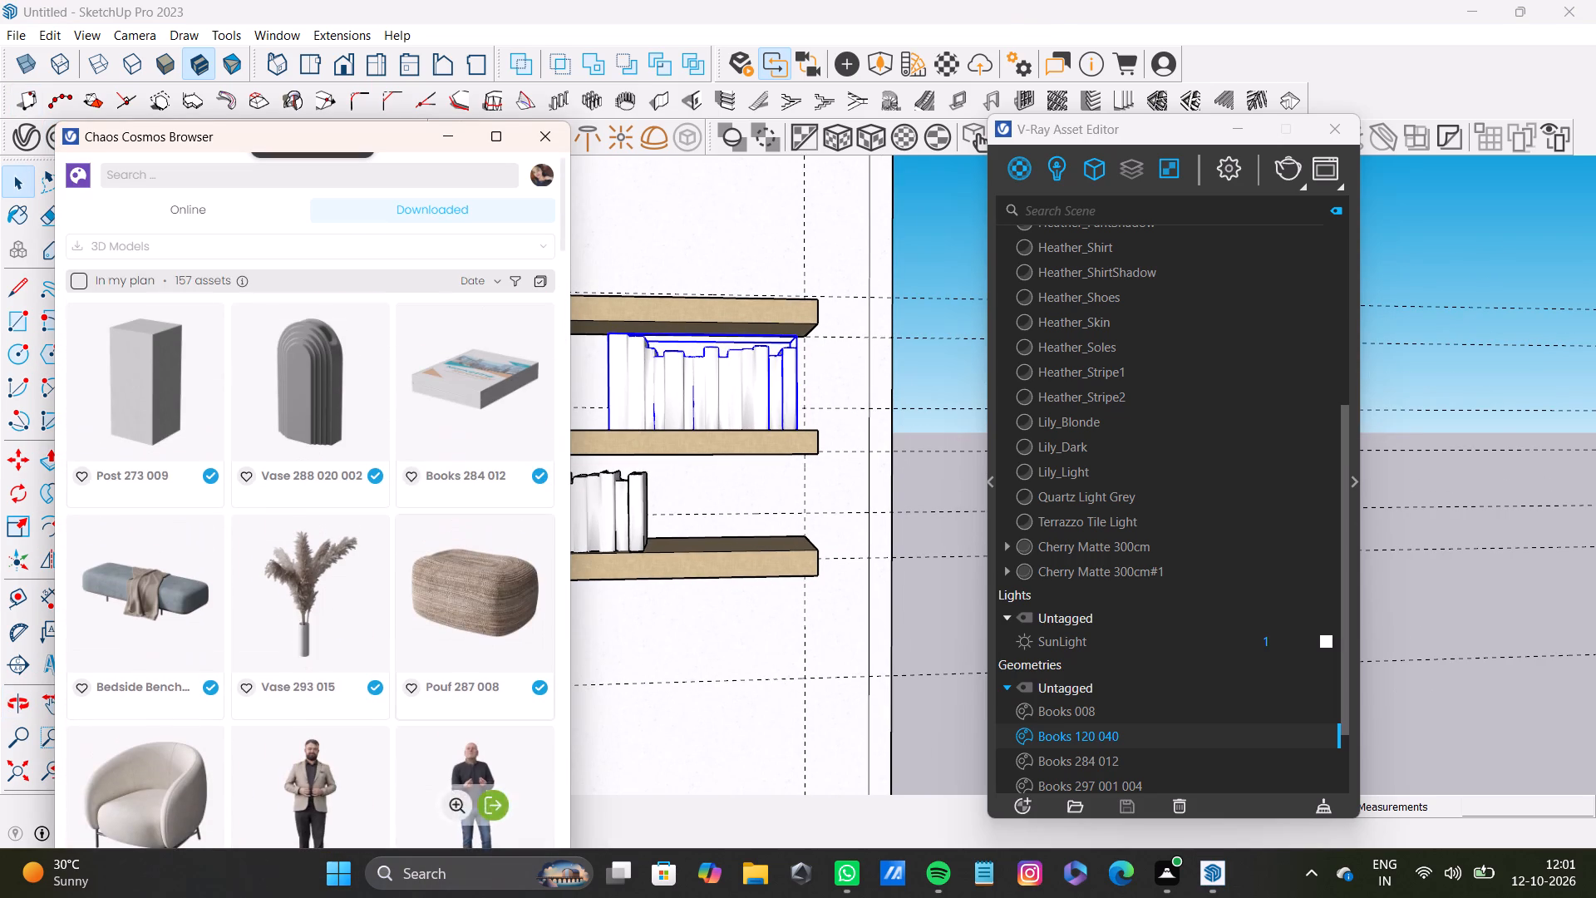
pyautogui.scroll(6, 443, 550)
pyautogui.scroll(-8, 443, 549)
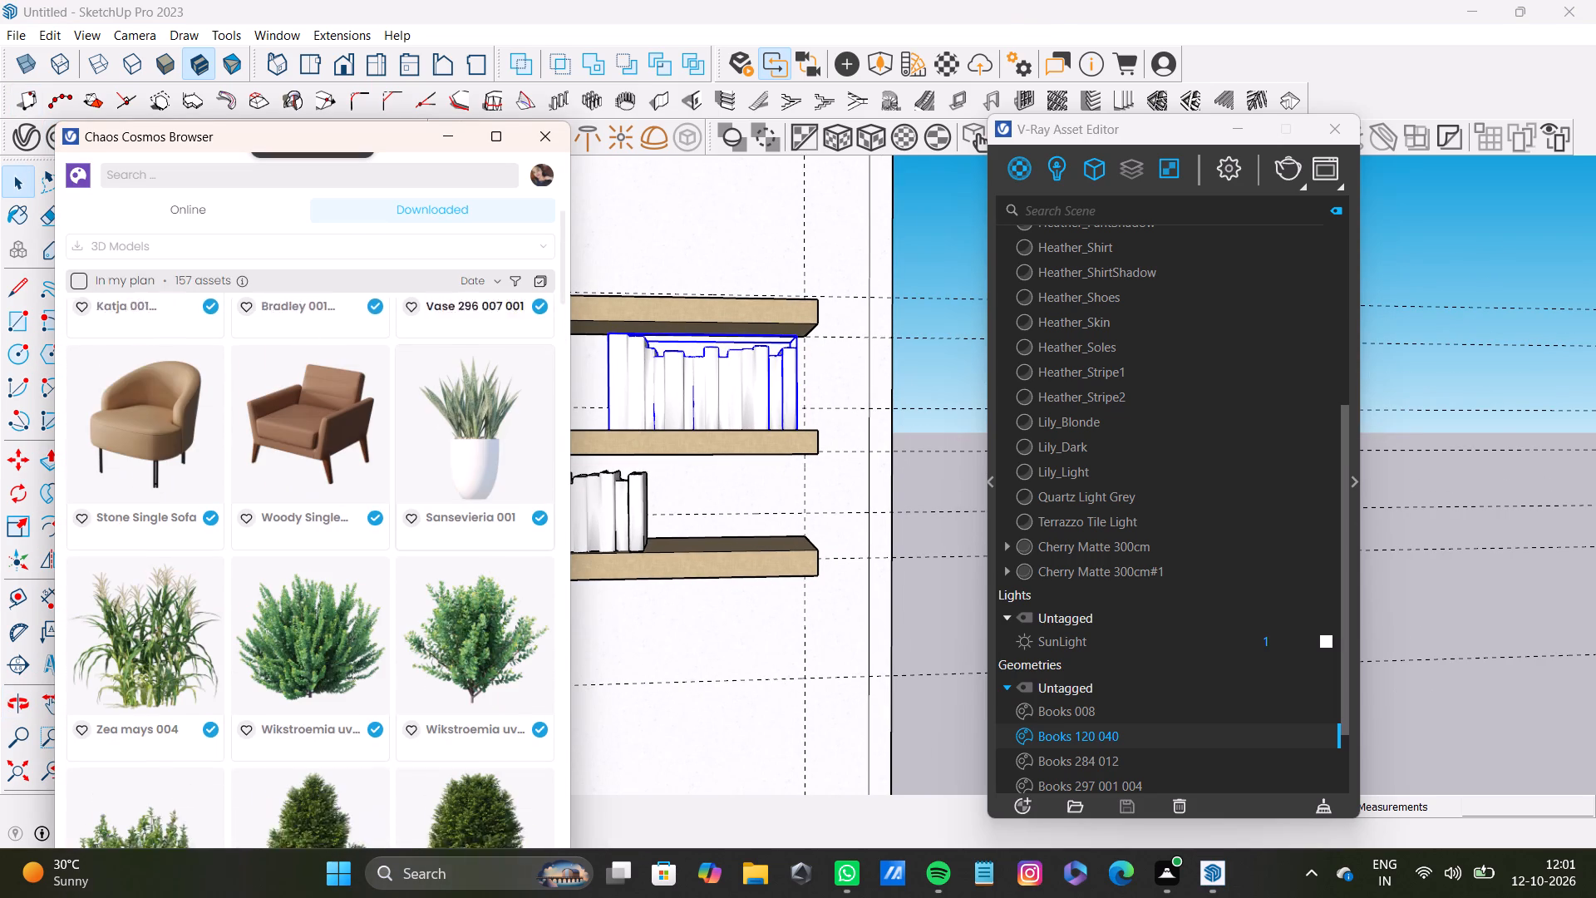
pyautogui.scroll(-12, 445, 546)
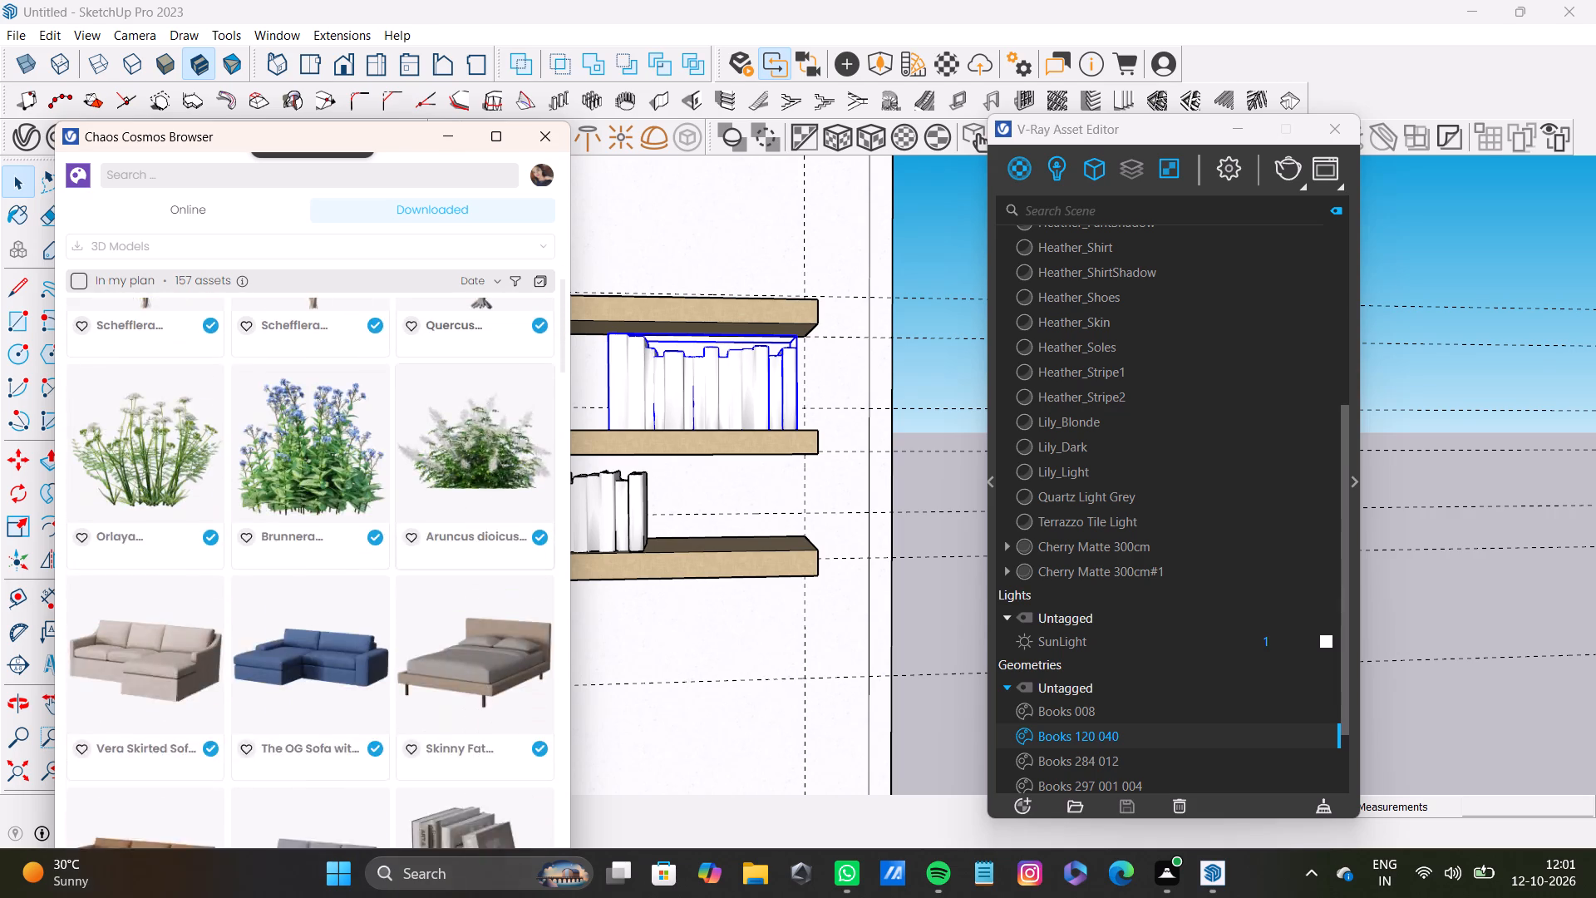
pyautogui.scroll(-7, 445, 546)
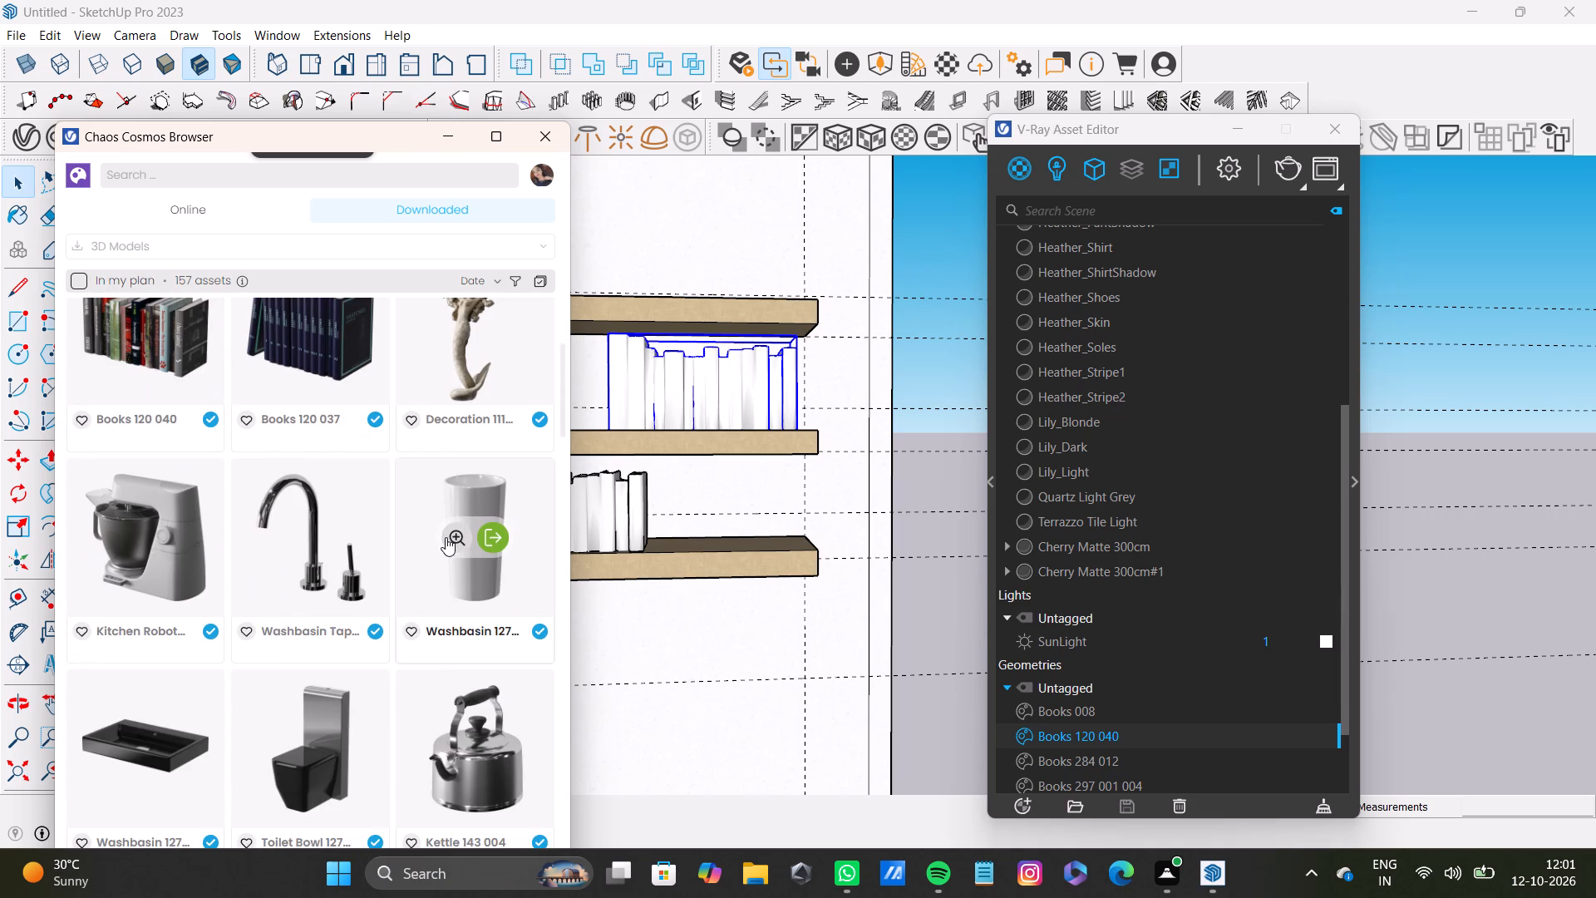
pyautogui.scroll(-7, 446, 521)
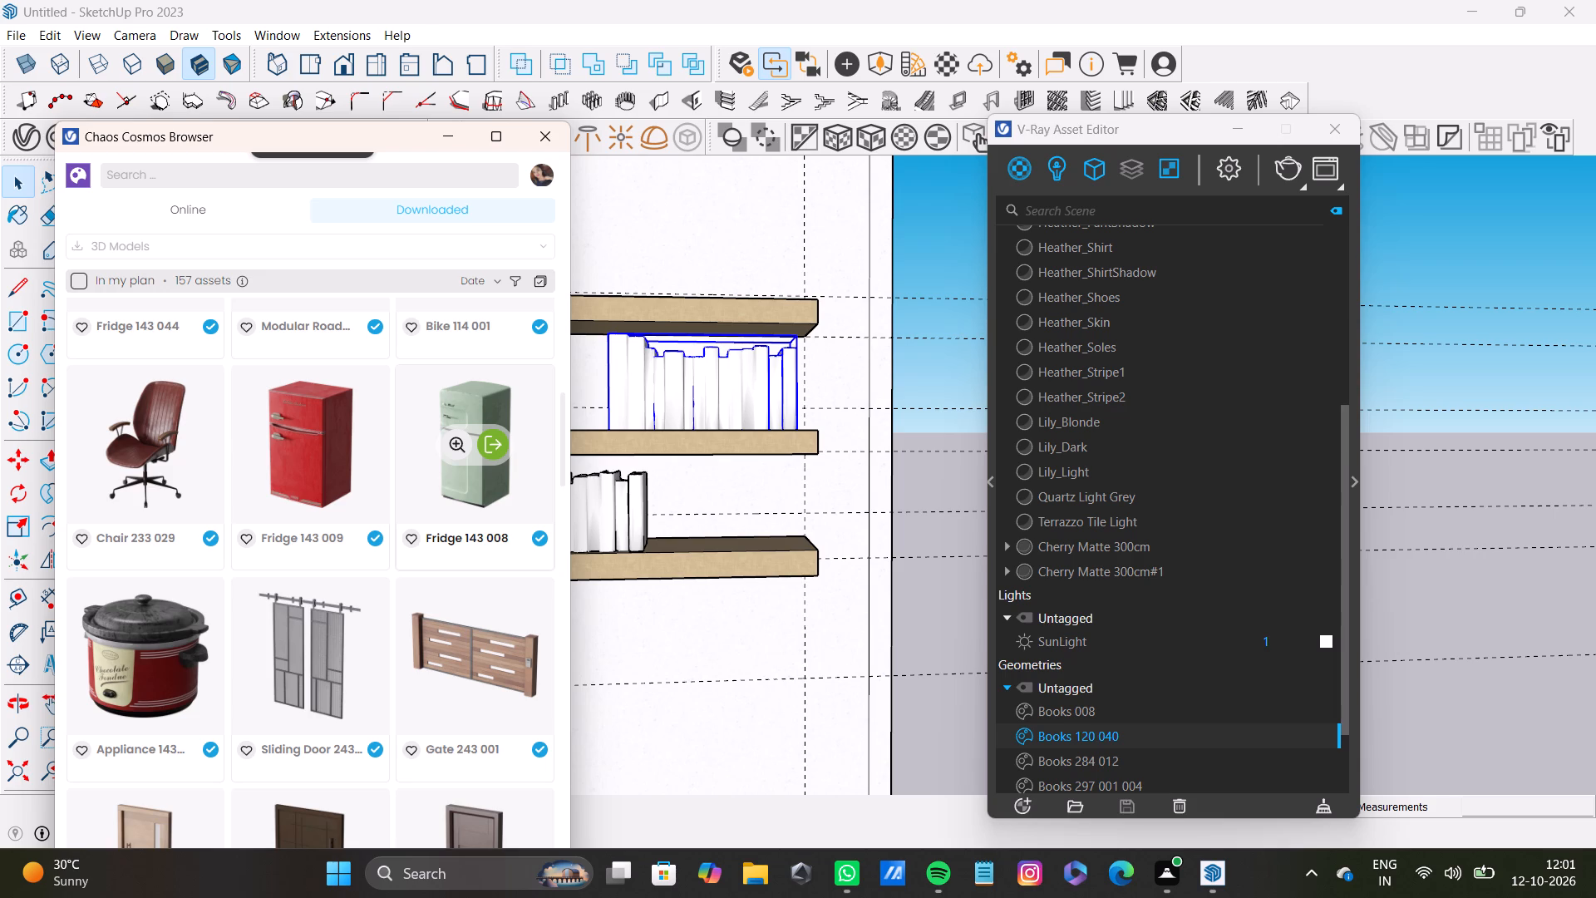
pyautogui.scroll(-4, 342, 534)
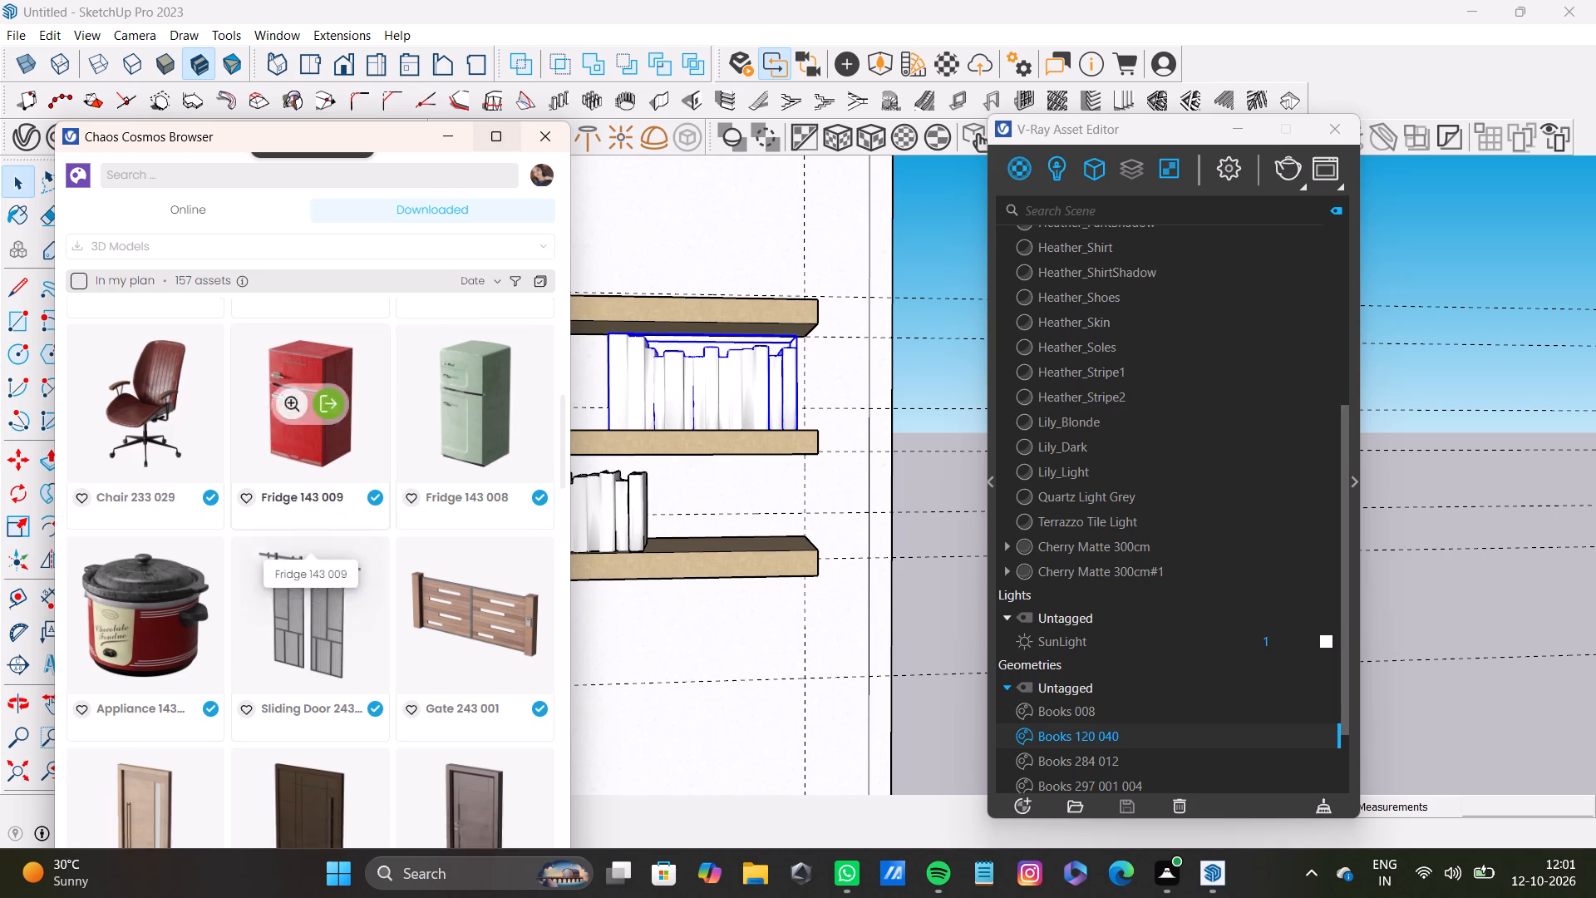
pyautogui.scroll(-8, 342, 530)
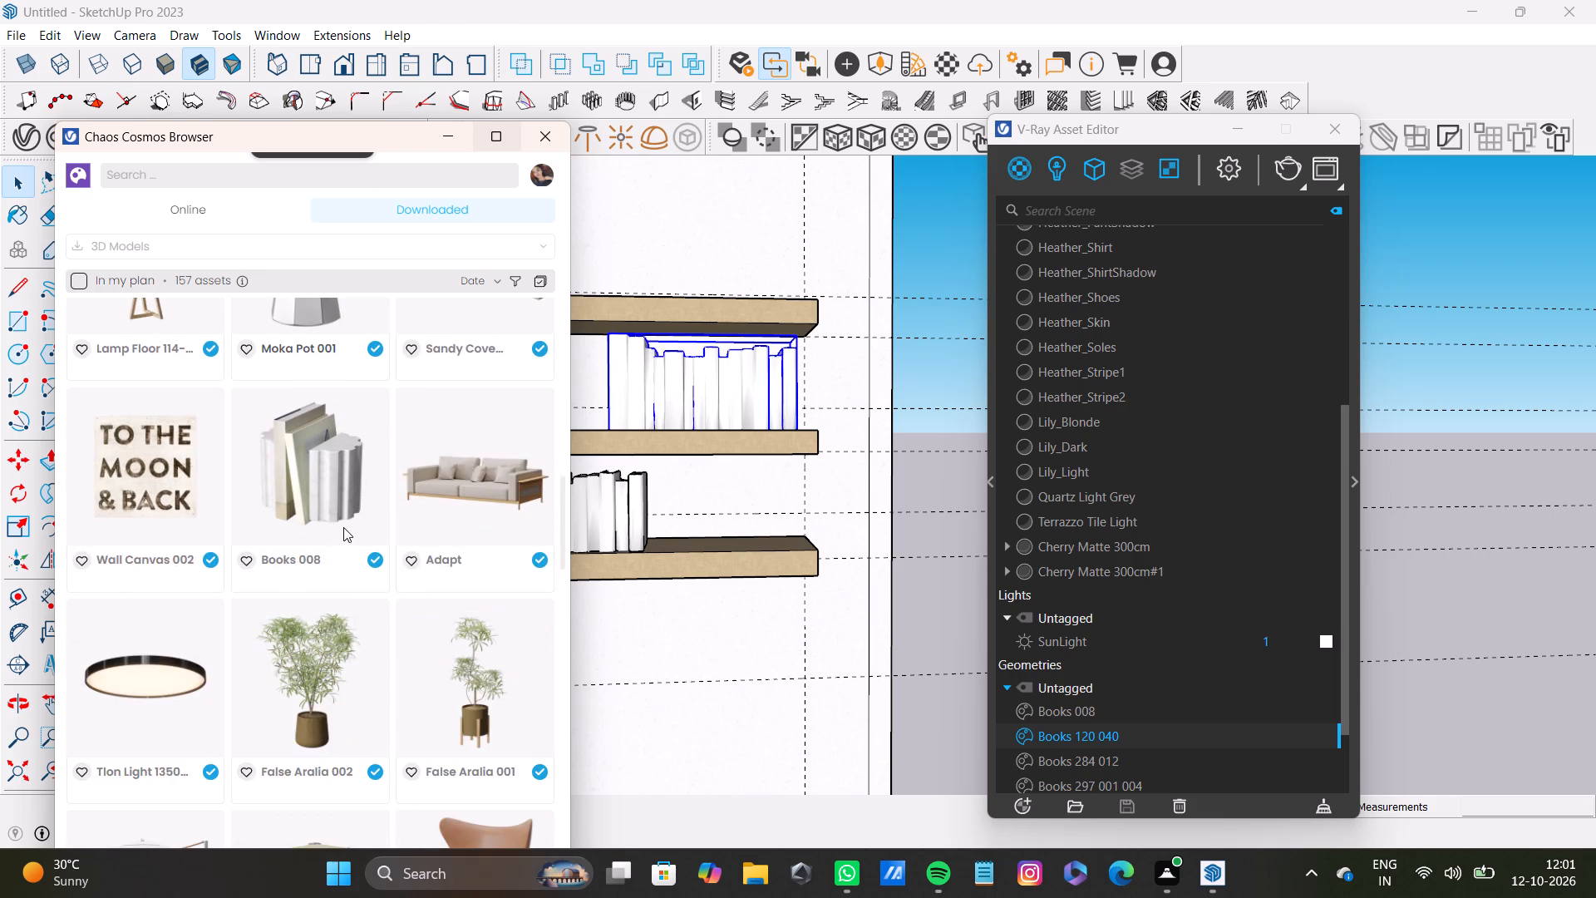
pyautogui.scroll(-6, 458, 585)
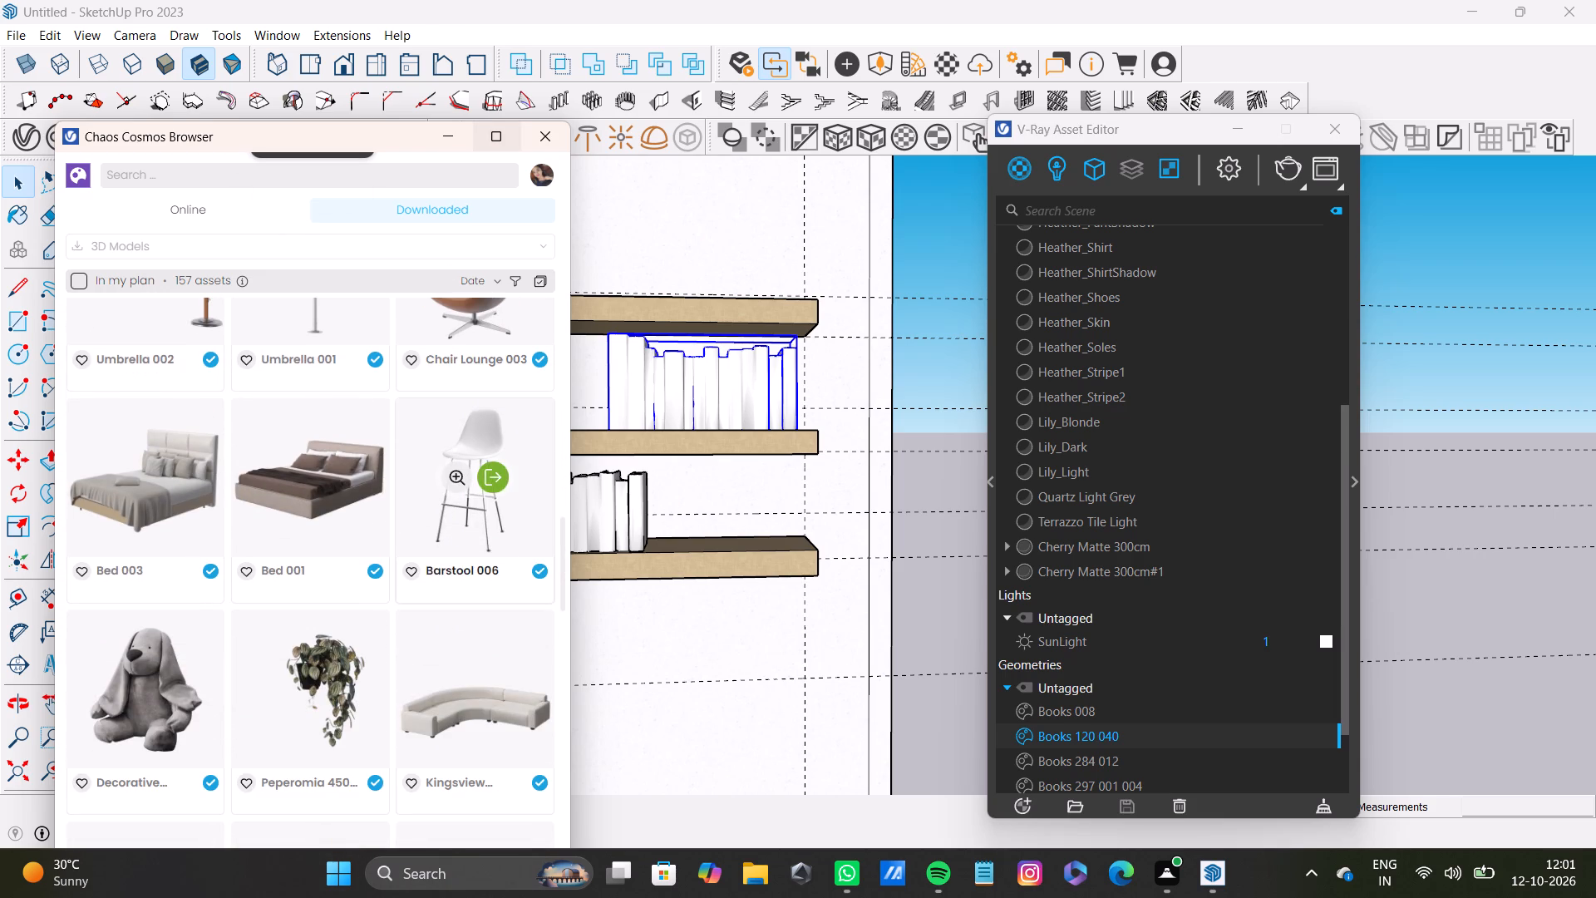
pyautogui.click(322, 683)
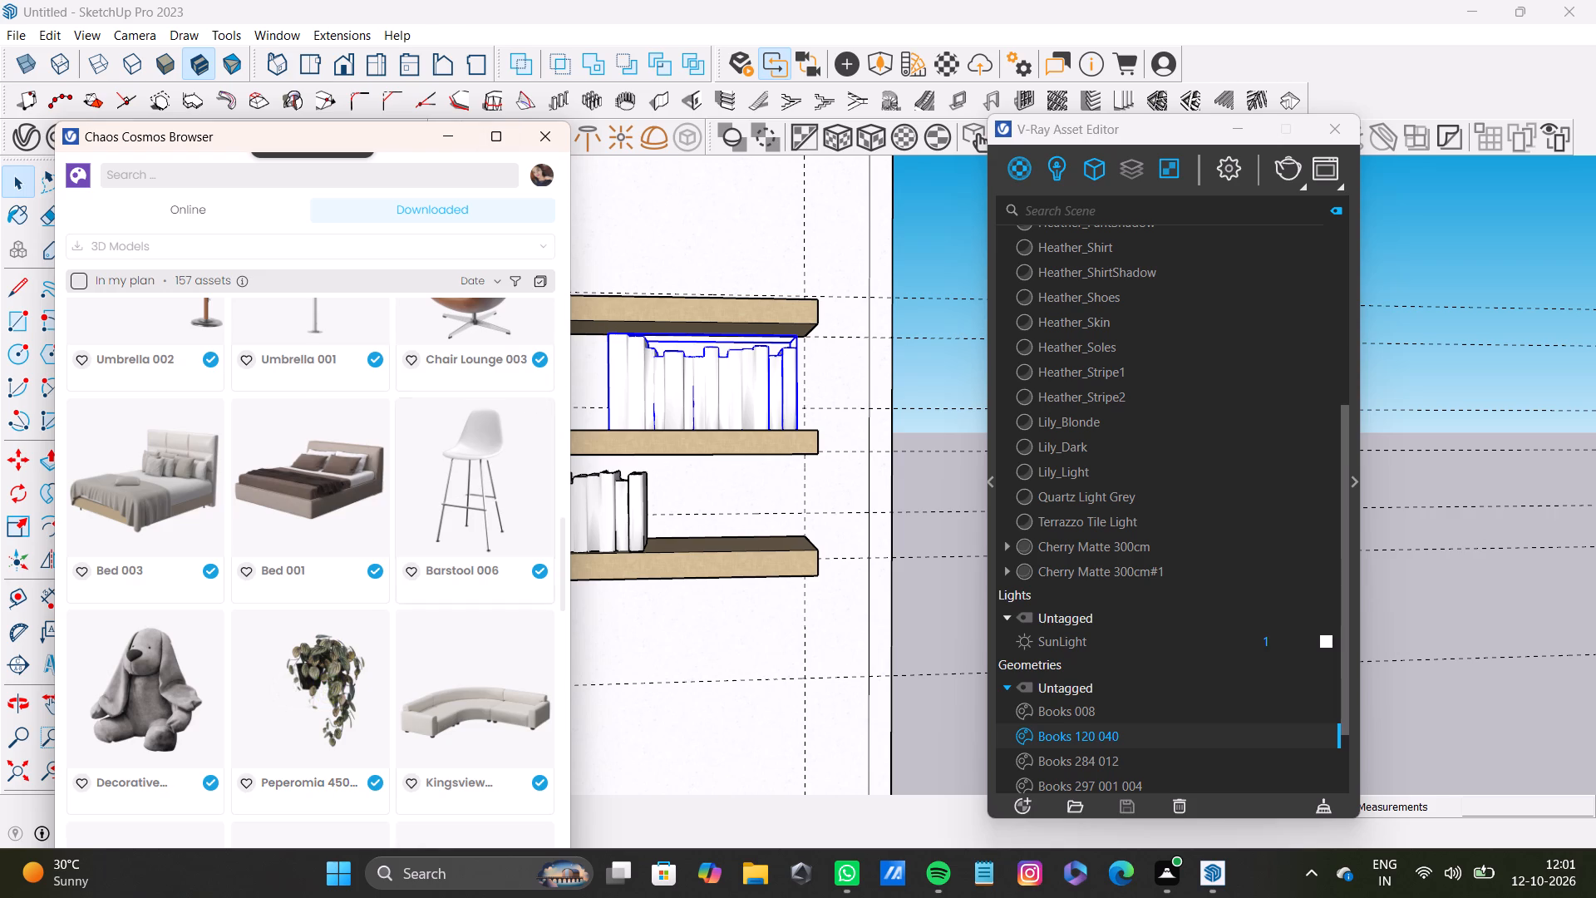
# Place the Peperomia 450 001 hanging plant on the top wall shelf, at the end nearest the box frames.
pyautogui.keyDown('shift'); pyautogui.moveTo(580, 410); pyautogui.dragTo(482, 600, button='middle'); pyautogui.keyUp('shift')
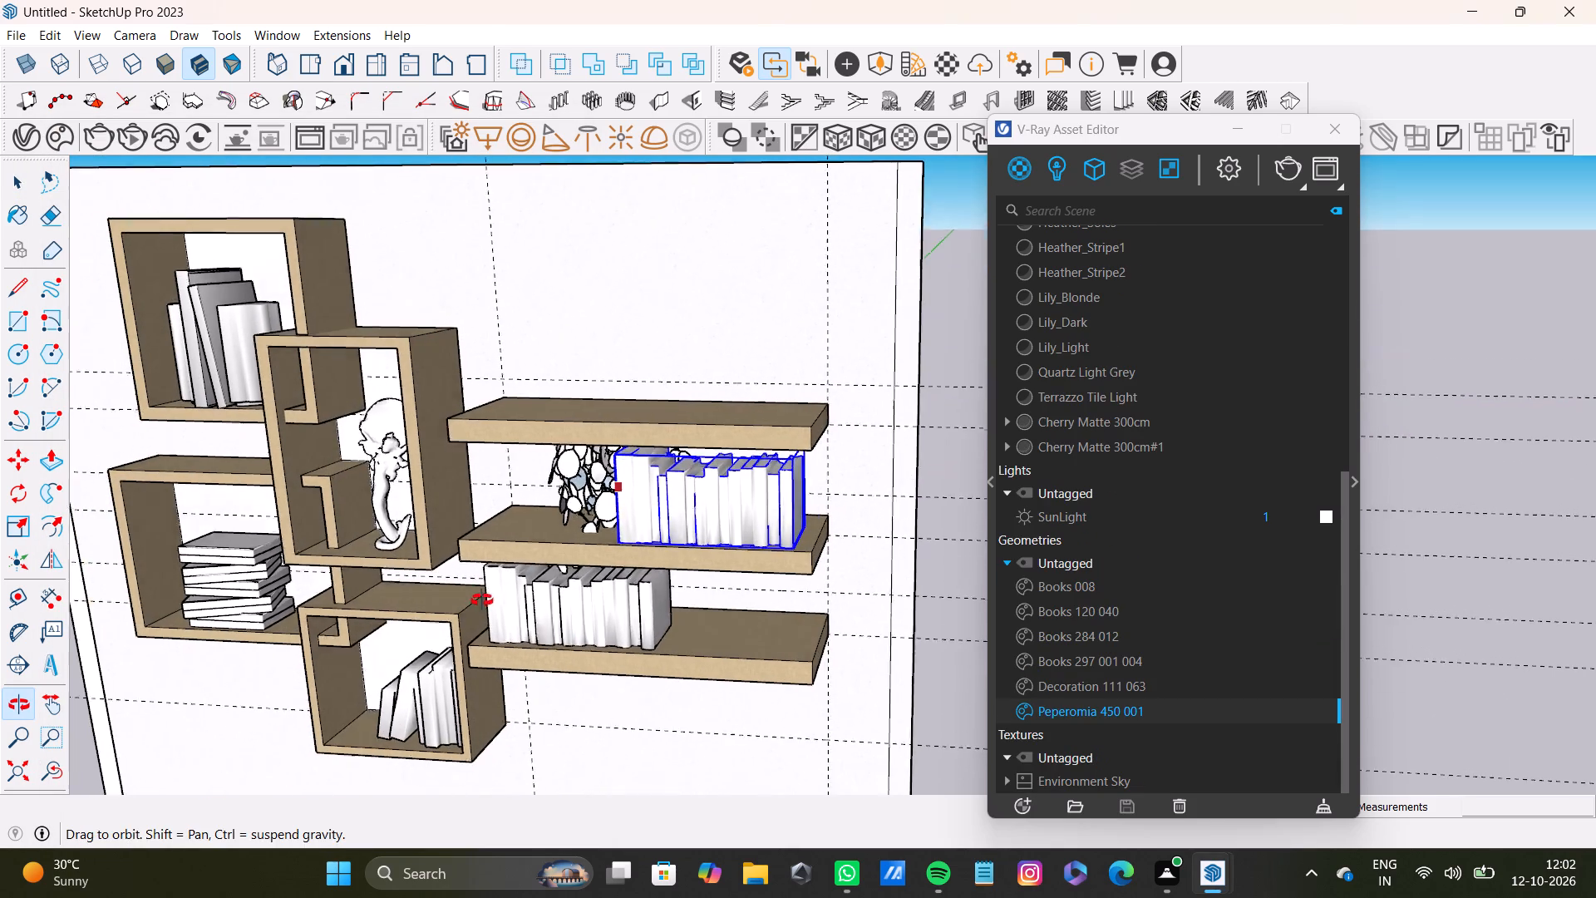
pyautogui.keyDown('shift'); pyautogui.moveTo(482, 600); pyautogui.dragTo(480, 603, button='middle'); pyautogui.keyUp('shift')
pyautogui.scroll(8, 493, 461)
pyautogui.moveTo(530, 397); pyautogui.dragTo(235, 405, button='middle')
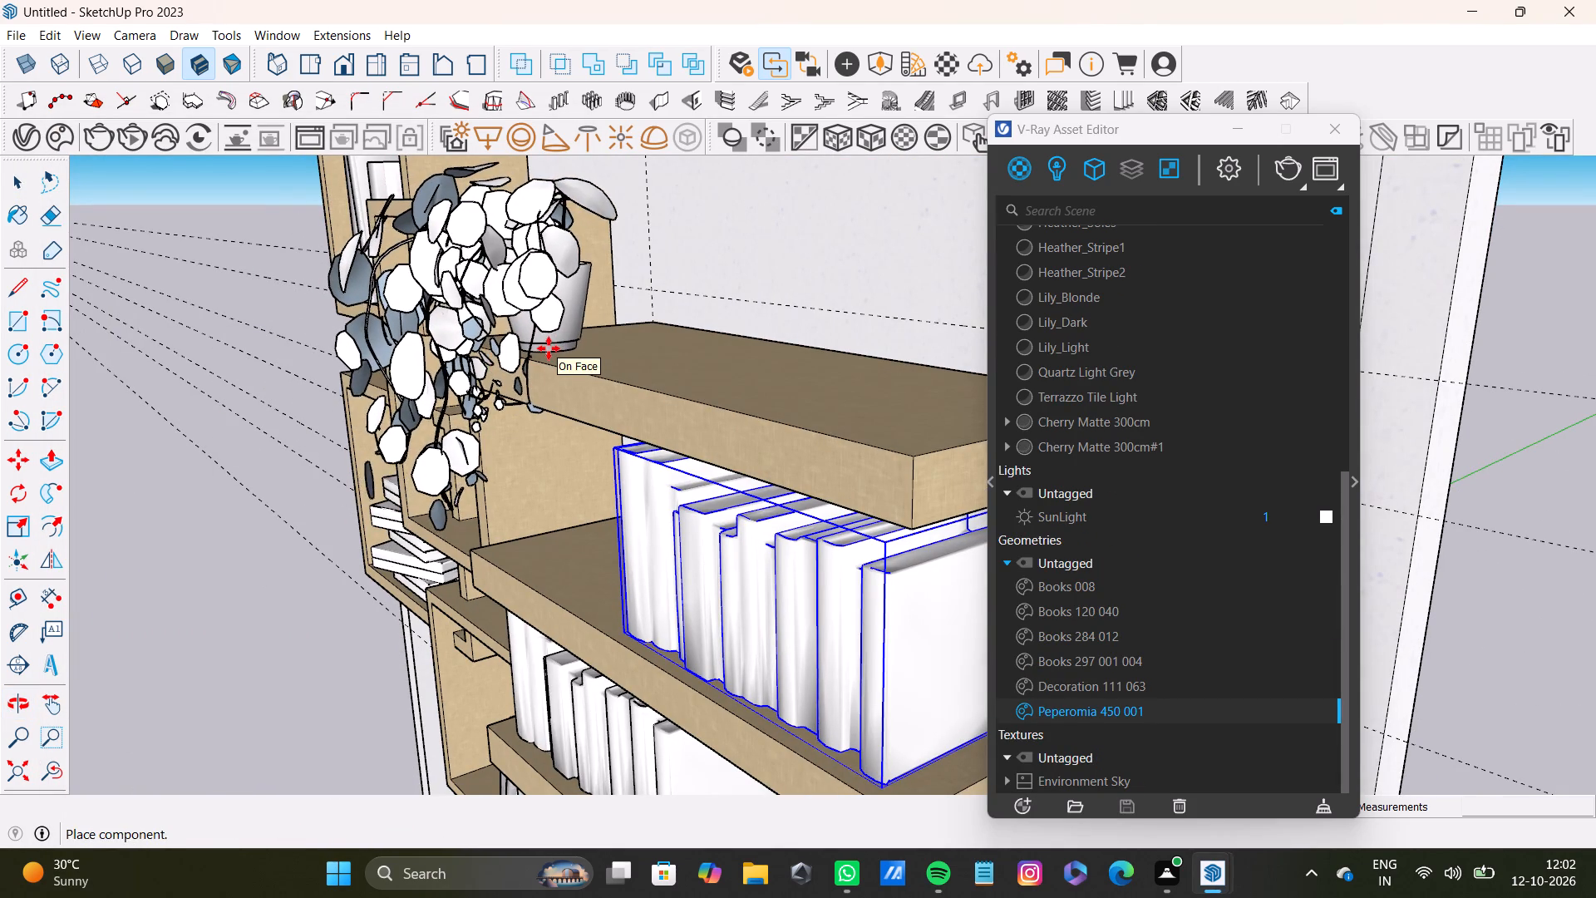
pyautogui.click(542, 354)
pyautogui.press('space')
pyautogui.scroll(-4, 524, 430)
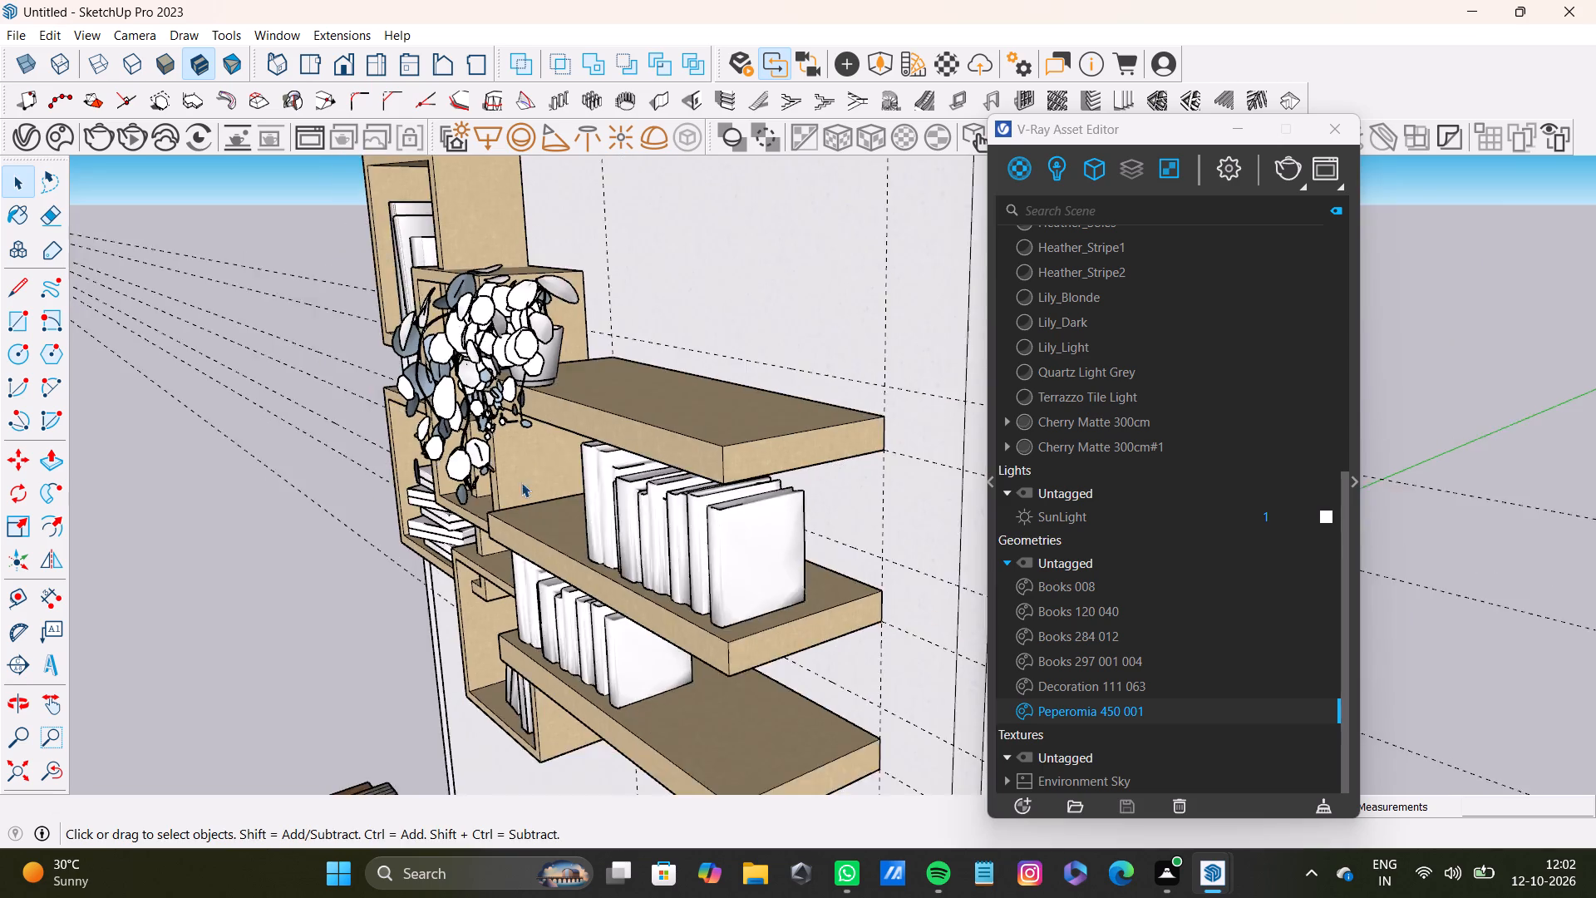
# Scale the hanging plant slightly longer downward along the vertical axis.
pyautogui.moveTo(521, 482); pyautogui.dragTo(700, 460, button='middle')
pyautogui.click(636, 311)
pyautogui.press('s')
pyautogui.moveTo(685, 501); pyautogui.dragTo(698, 497, button='middle')
pyautogui.moveTo(680, 517); pyautogui.dragTo(680, 541)
pyautogui.scroll(-5, 672, 541)
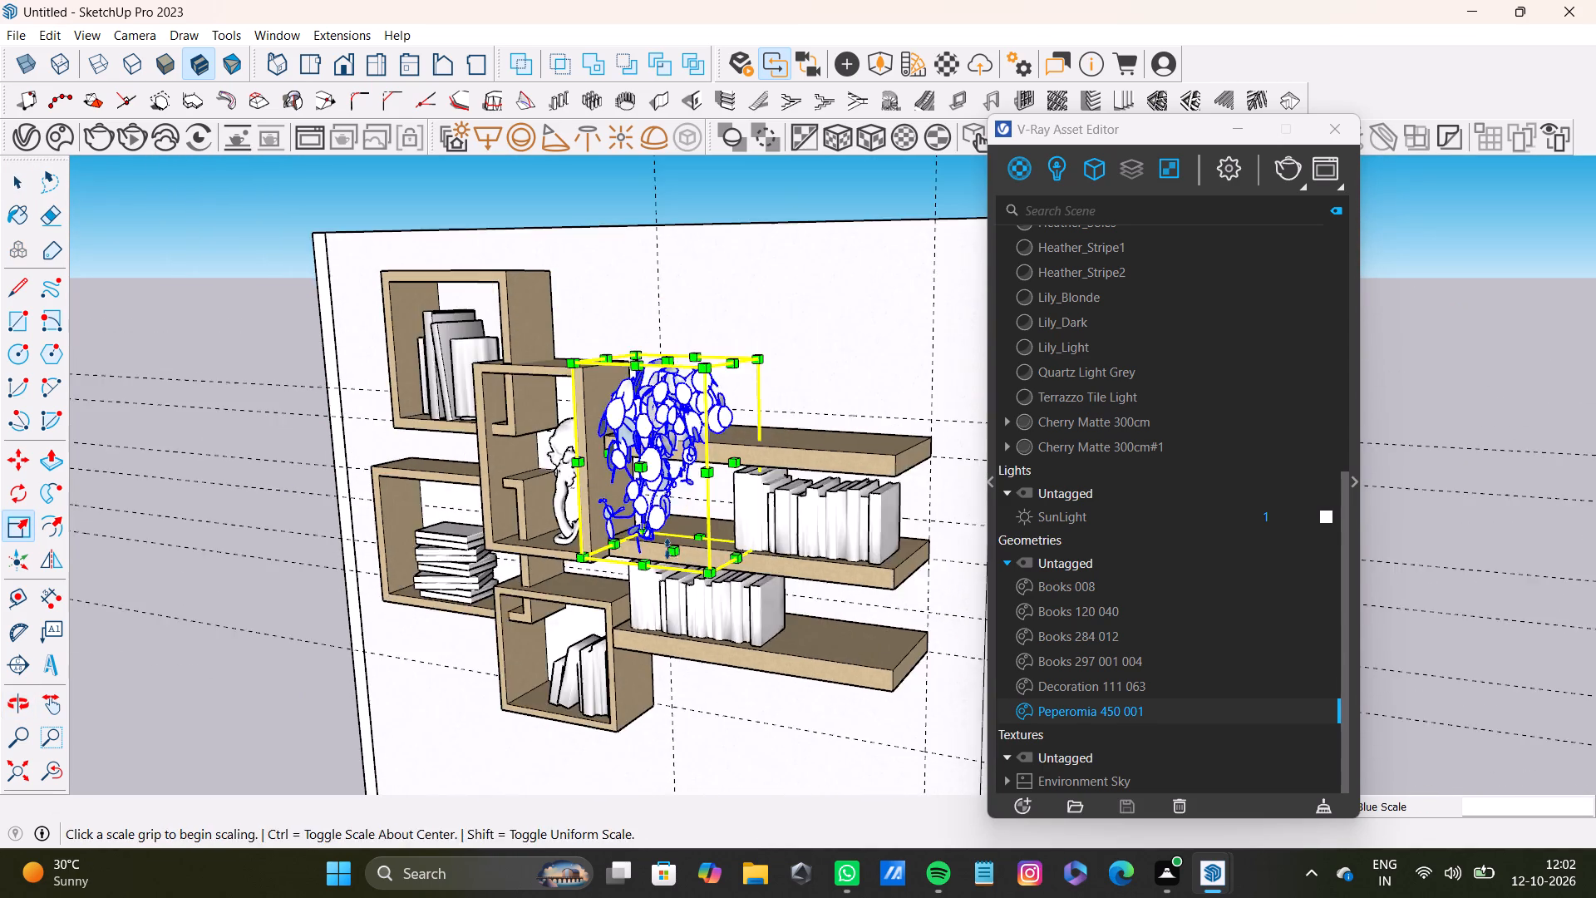
pyautogui.moveTo(673, 550); pyautogui.dragTo(808, 550, button='middle')
pyautogui.press('space')
pyautogui.scroll(-5, 727, 529)
pyautogui.moveTo(779, 569); pyautogui.dragTo(714, 516, button='middle')
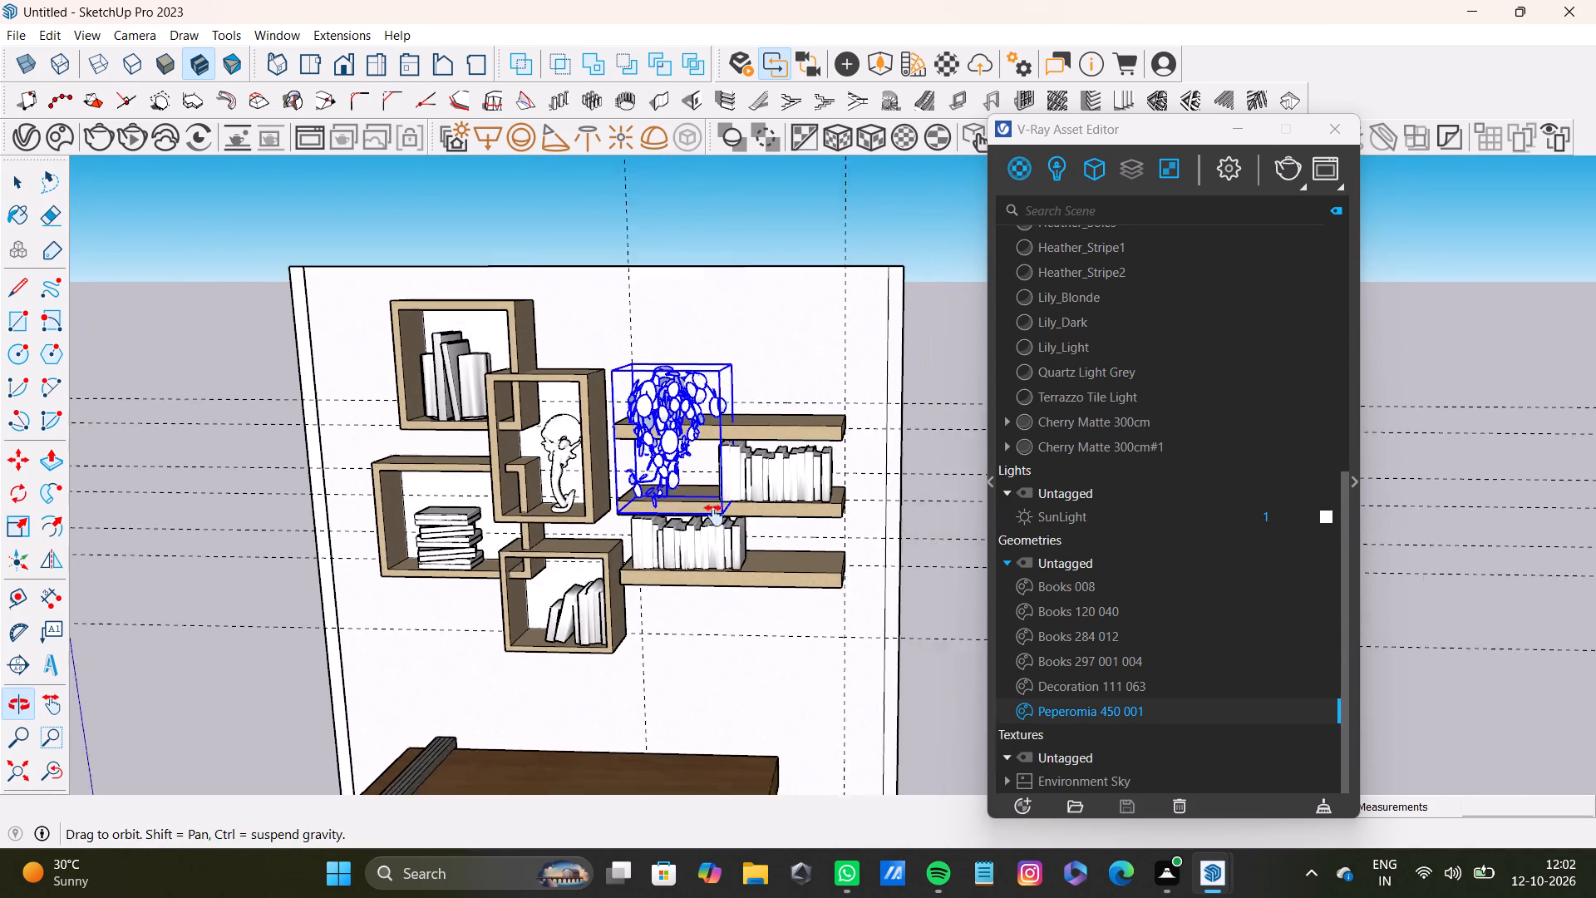
pyautogui.moveTo(714, 516); pyautogui.dragTo(712, 438, button='middle')
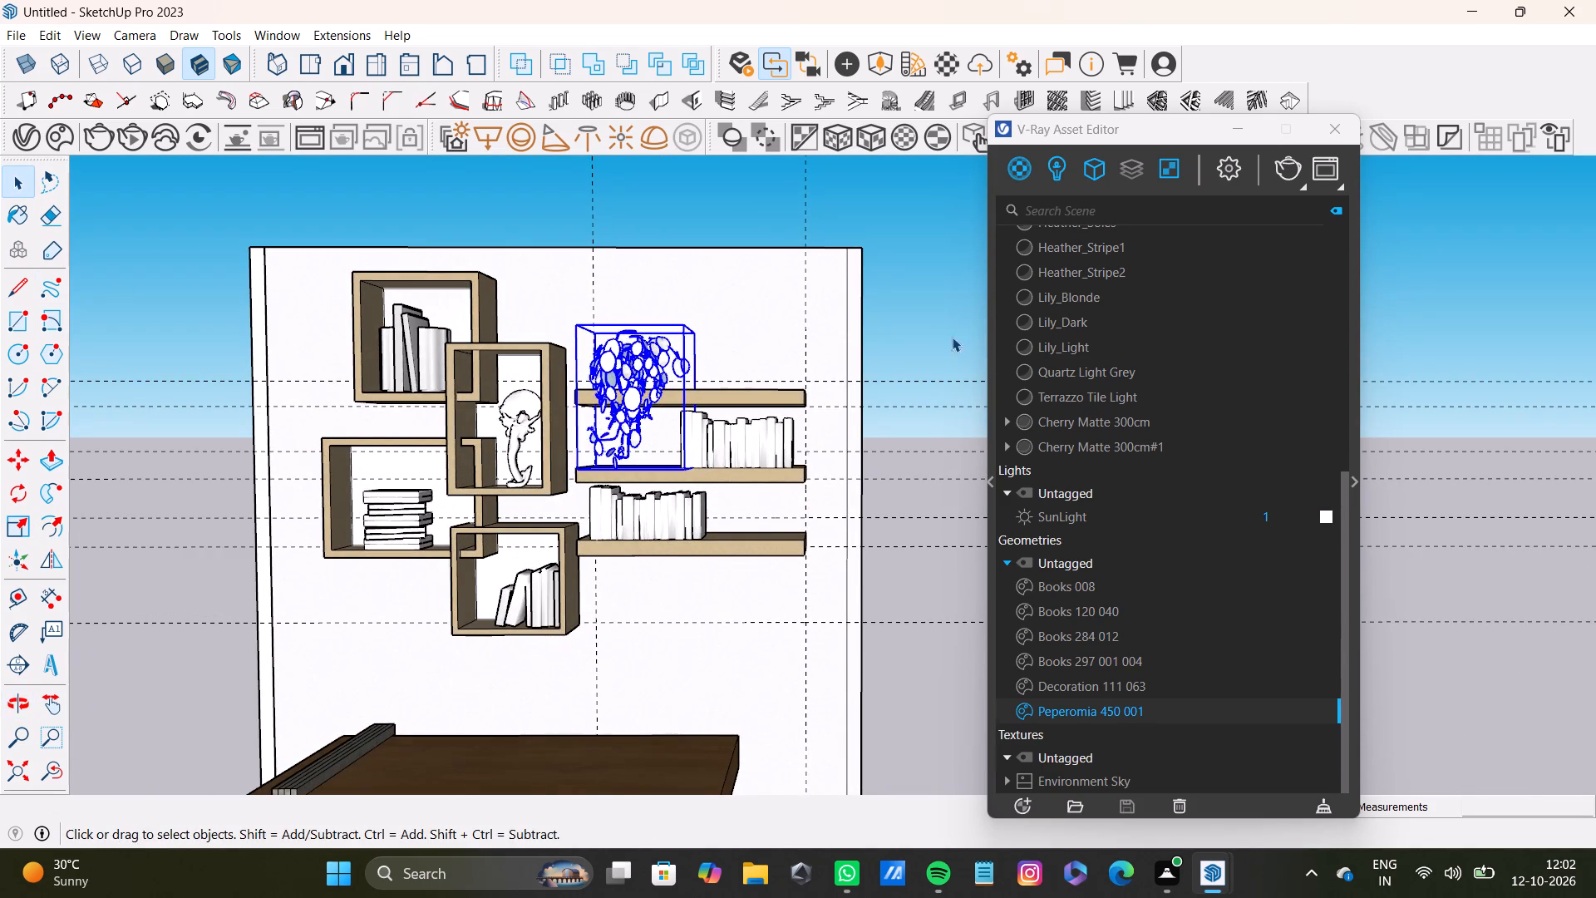
# Import the Vase 20-16 model from the downloaded 3D models in Chaos Cosmos.
pyautogui.click(57, 142)
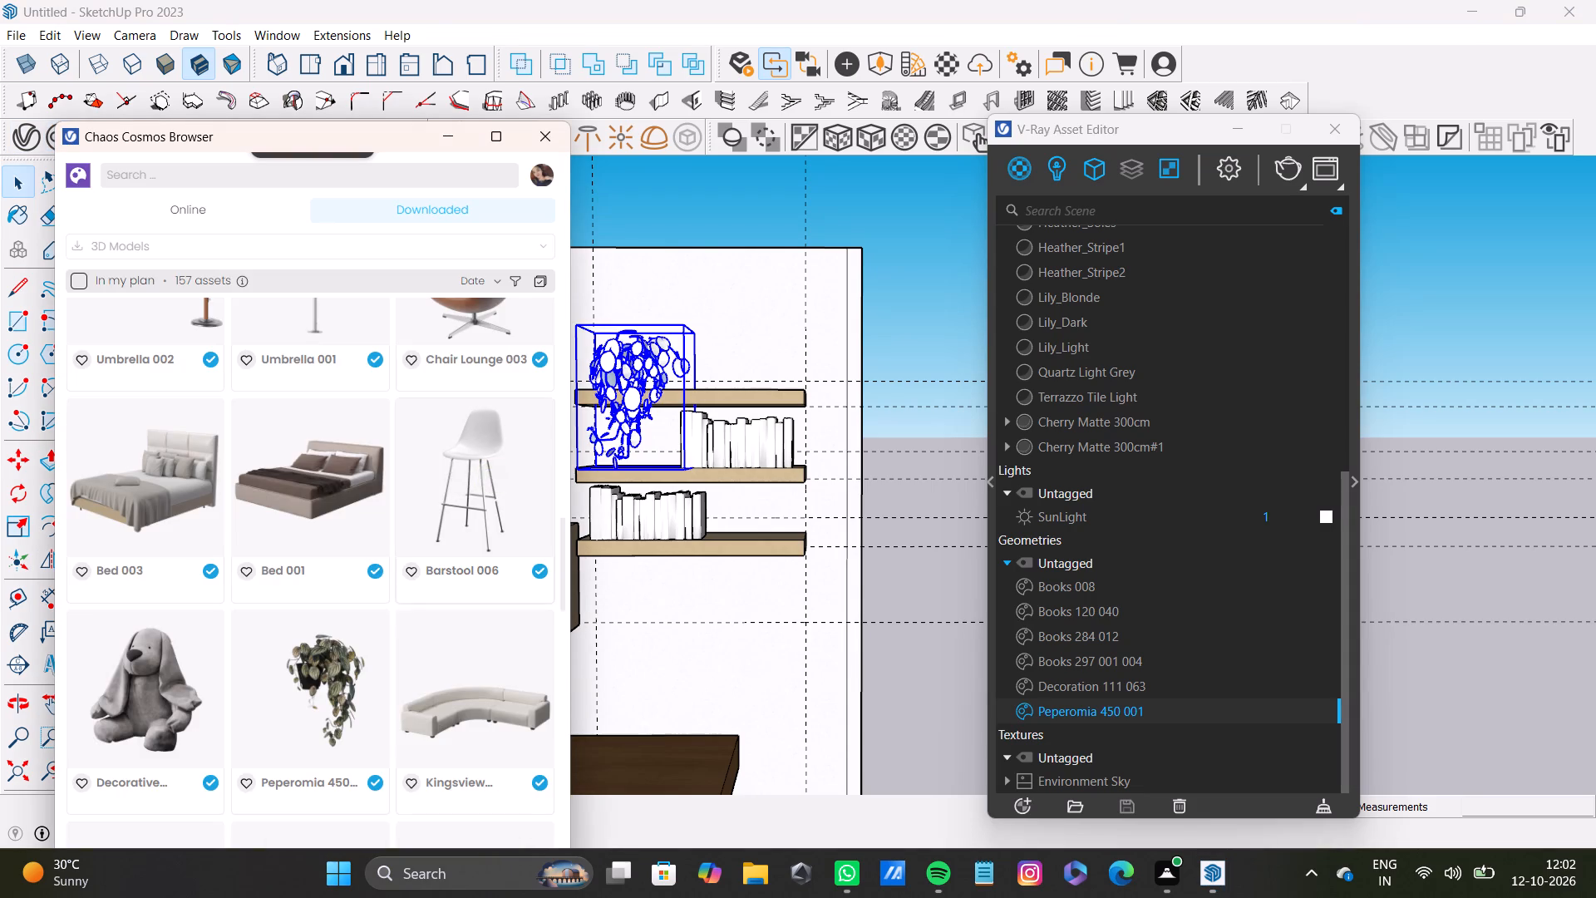
pyautogui.scroll(13, 361, 533)
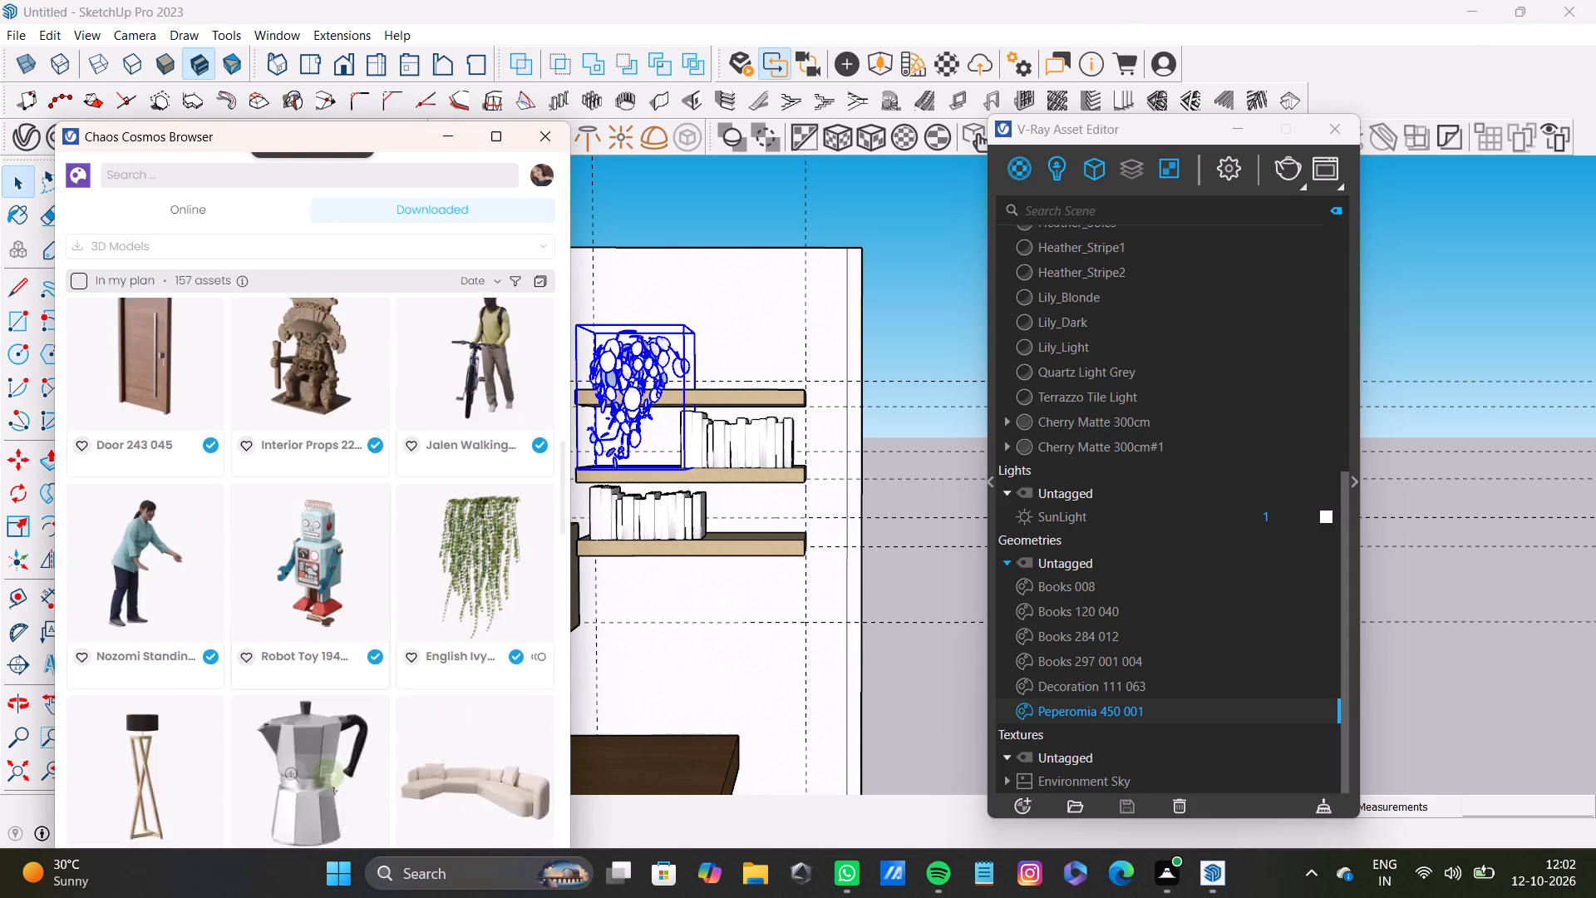
pyautogui.scroll(20, 356, 517)
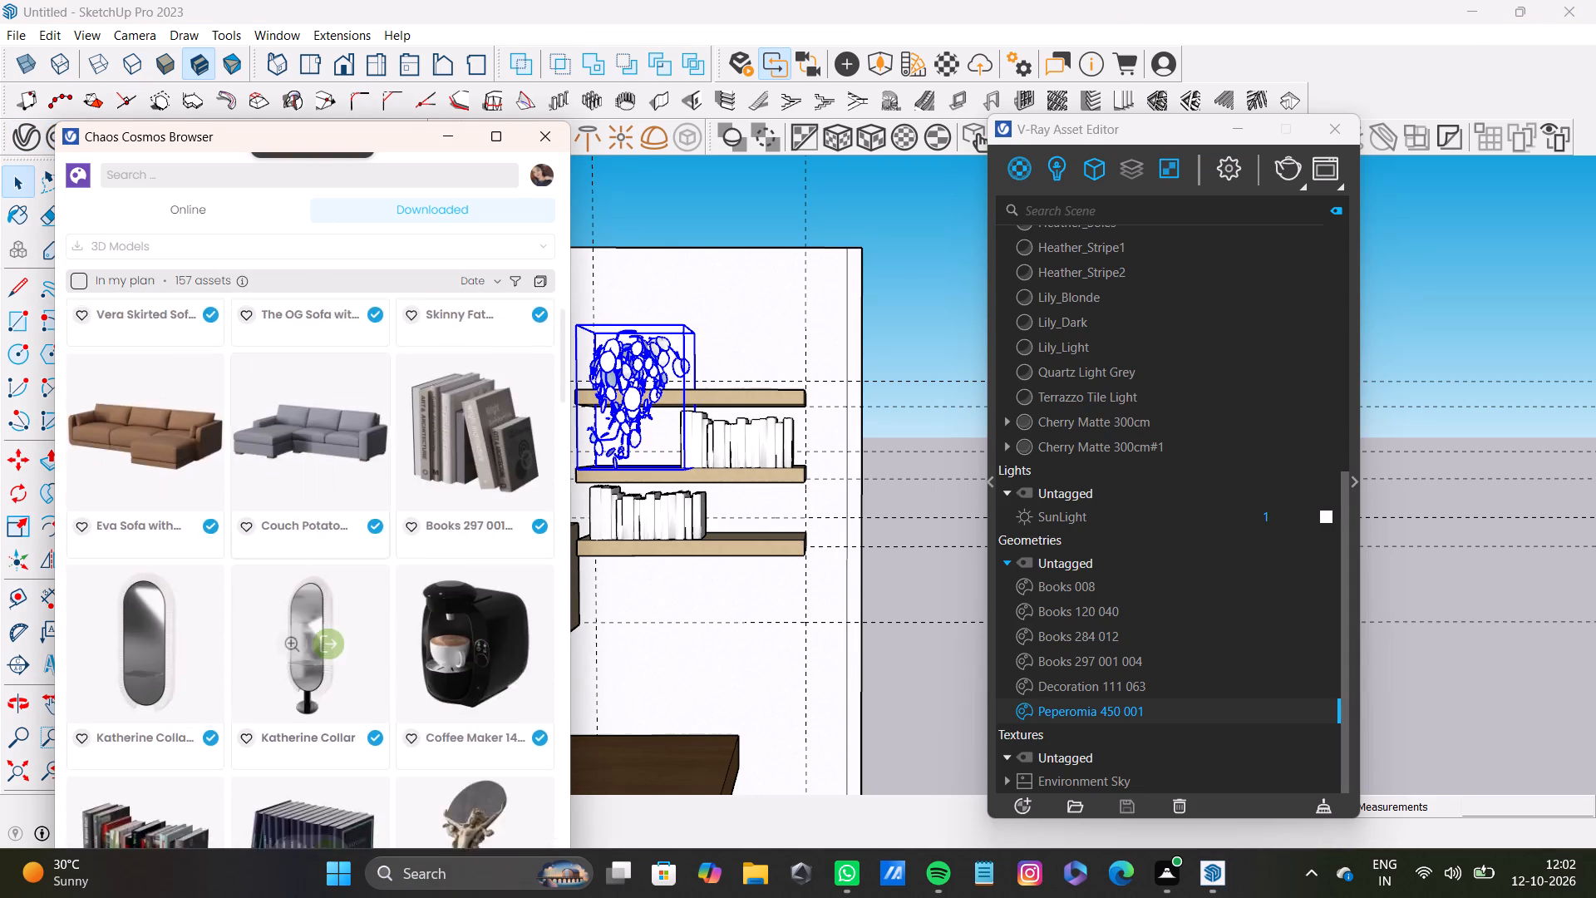
pyautogui.scroll(13, 352, 509)
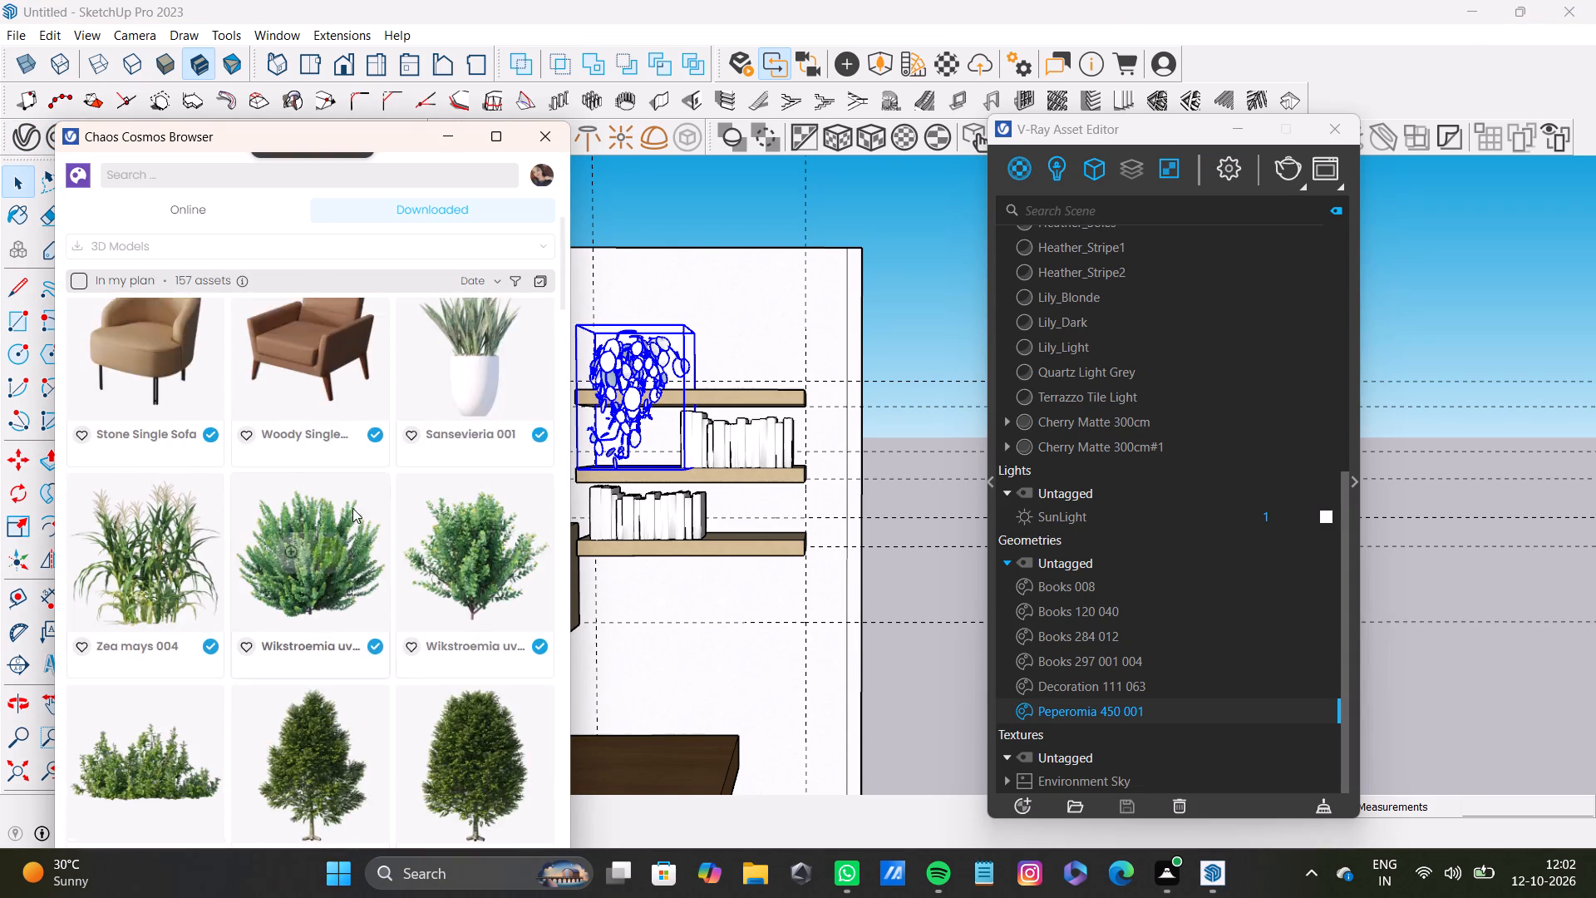
pyautogui.scroll(11, 352, 508)
pyautogui.scroll(-9, 350, 506)
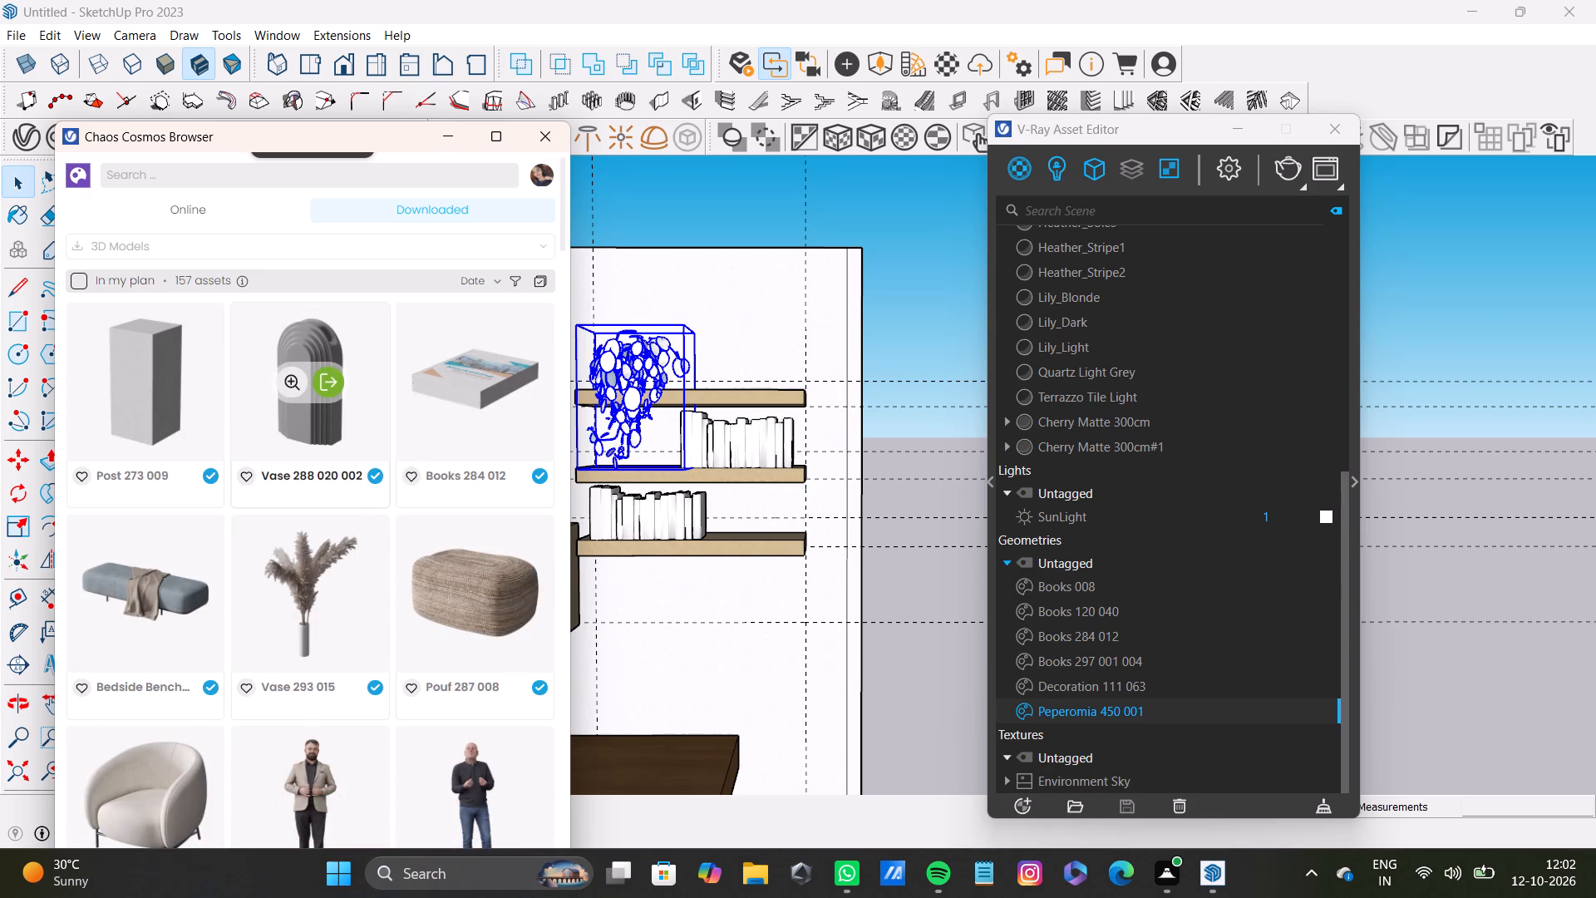
pyautogui.scroll(-20, 347, 506)
pyautogui.scroll(-13, 347, 506)
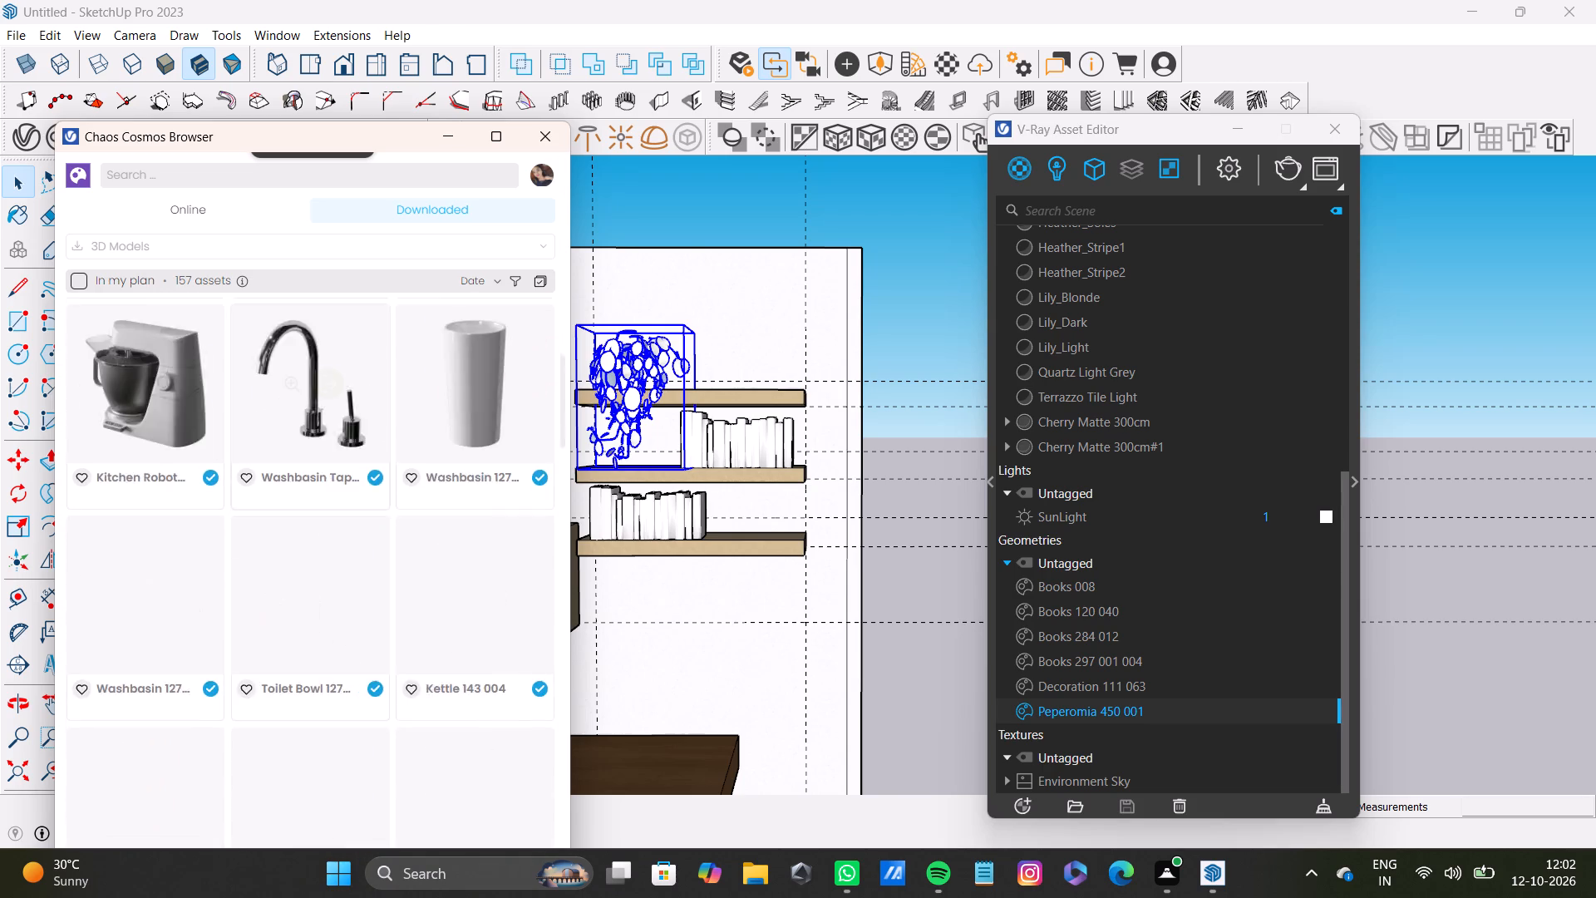
pyautogui.scroll(-18, 377, 610)
pyautogui.scroll(-5, 378, 604)
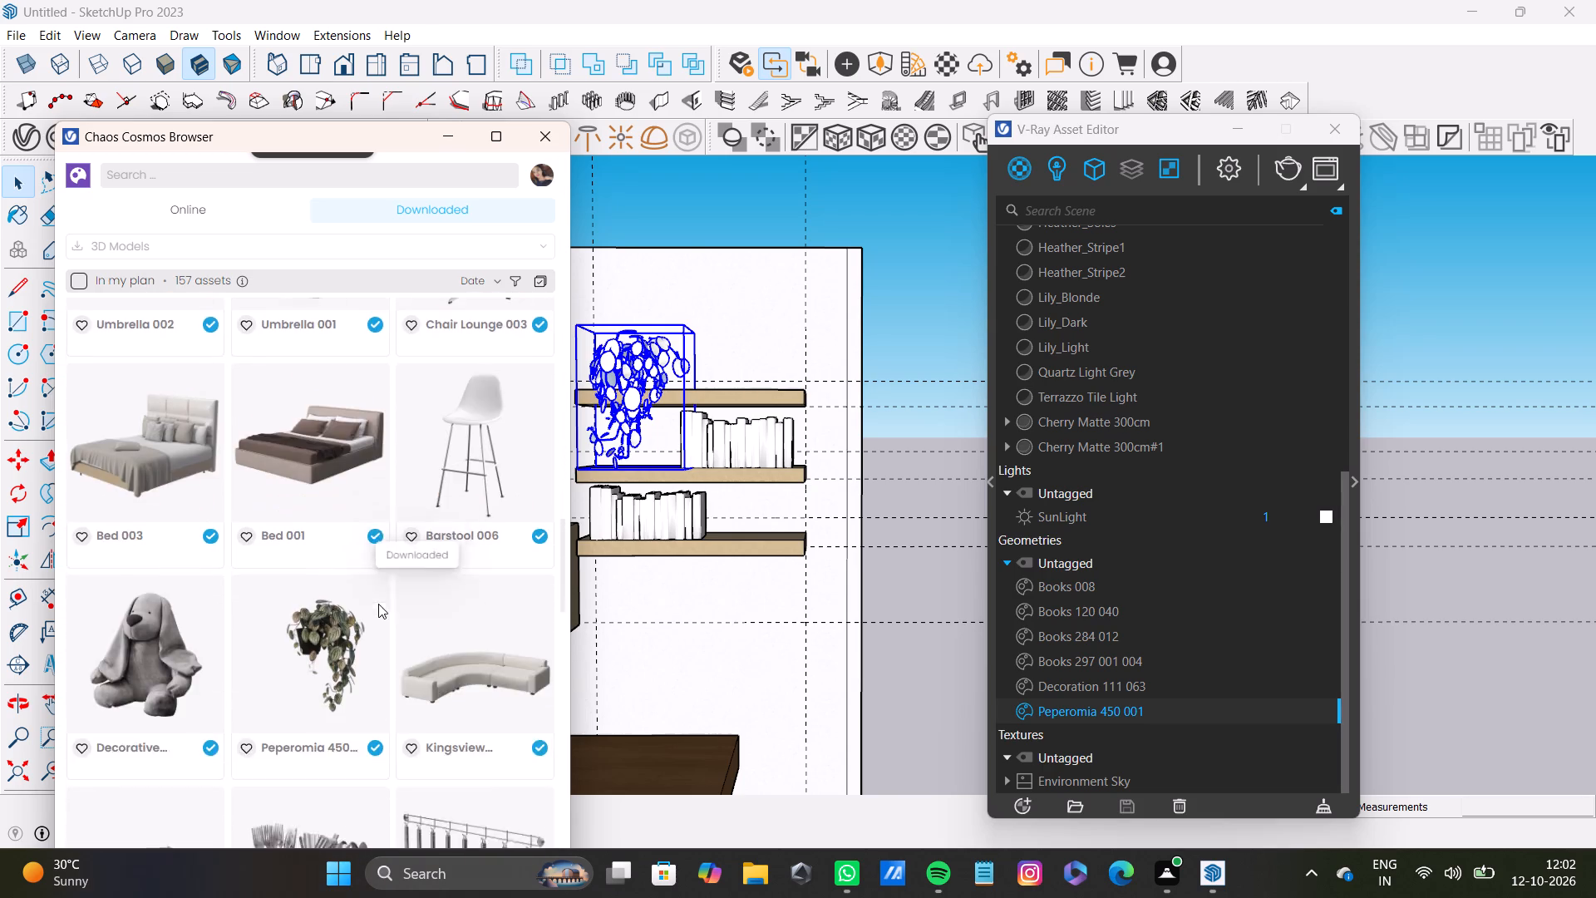
pyautogui.scroll(-7, 377, 598)
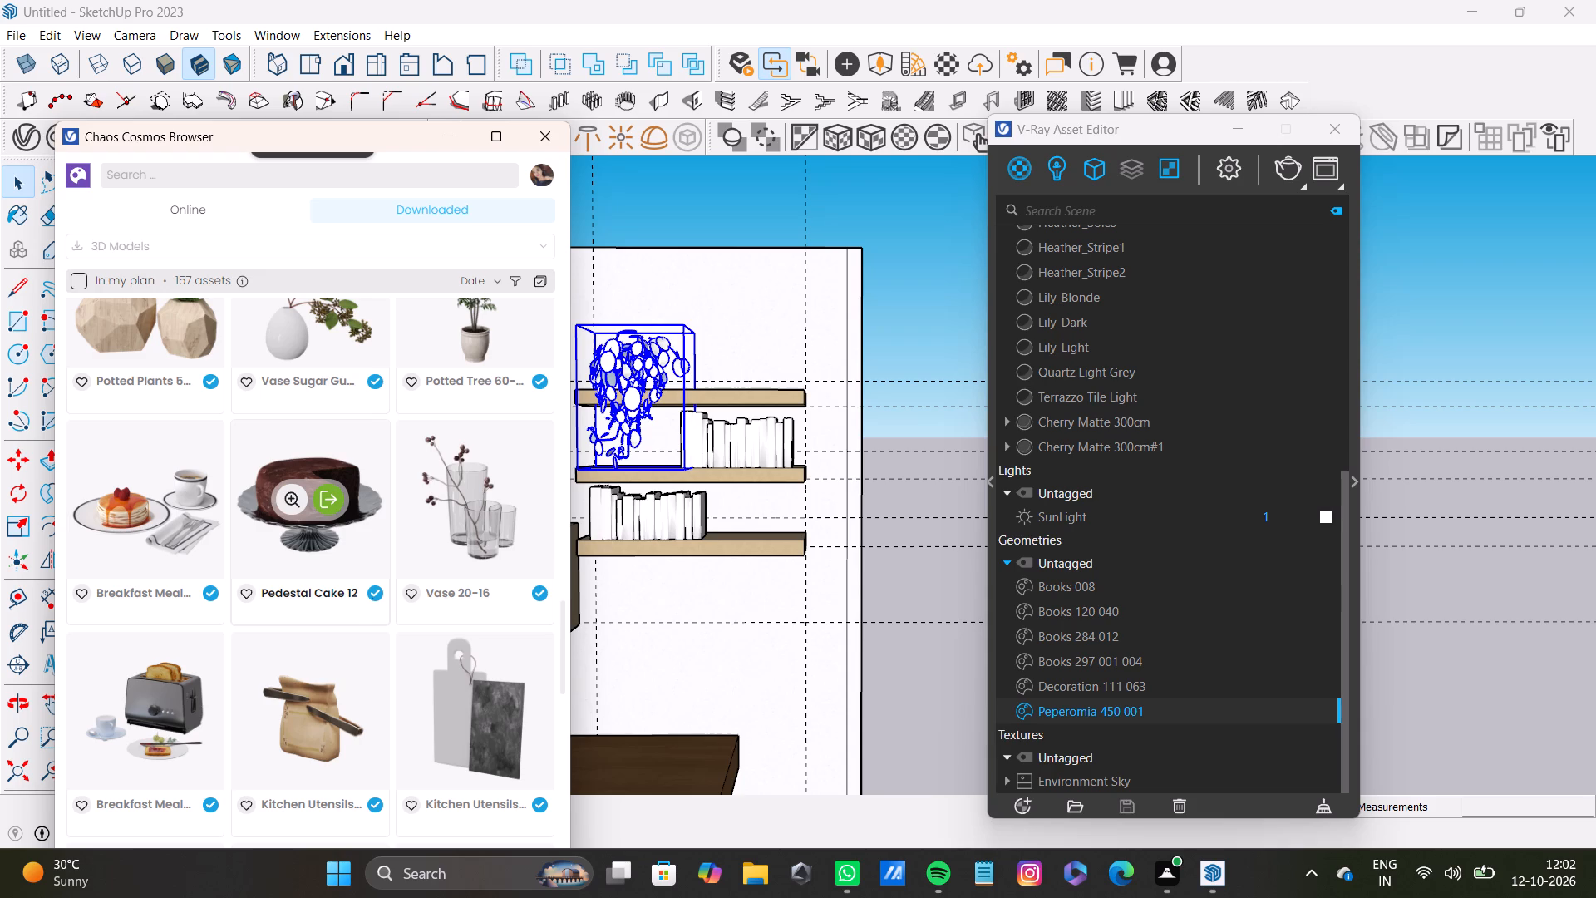
pyautogui.scroll(3, 395, 519)
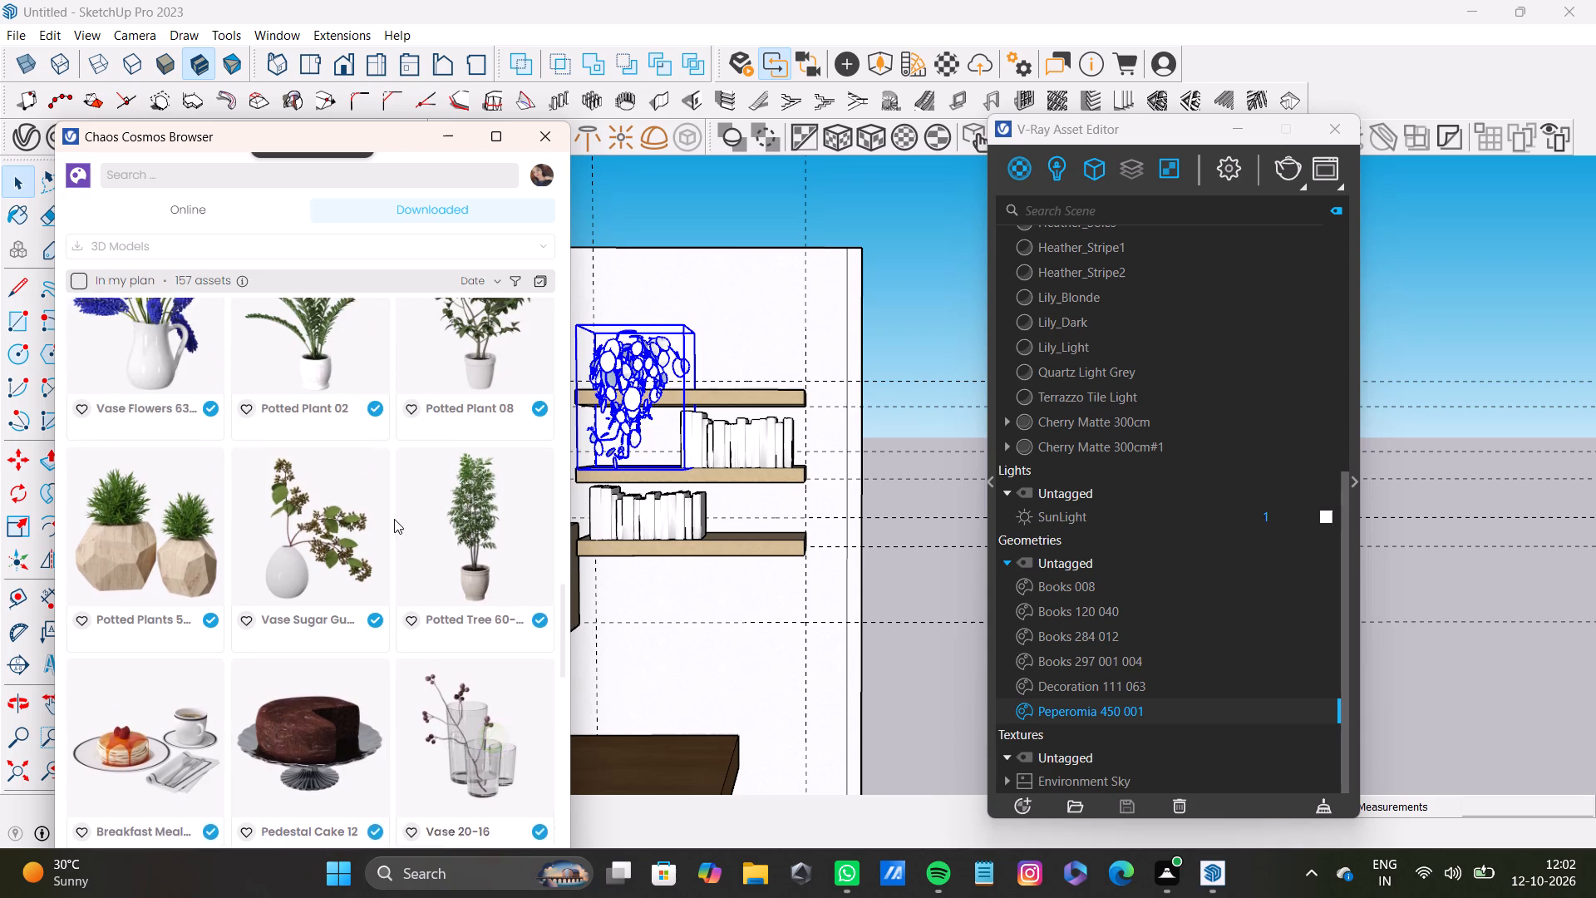
pyautogui.scroll(-2, 389, 523)
pyautogui.scroll(-4, 308, 630)
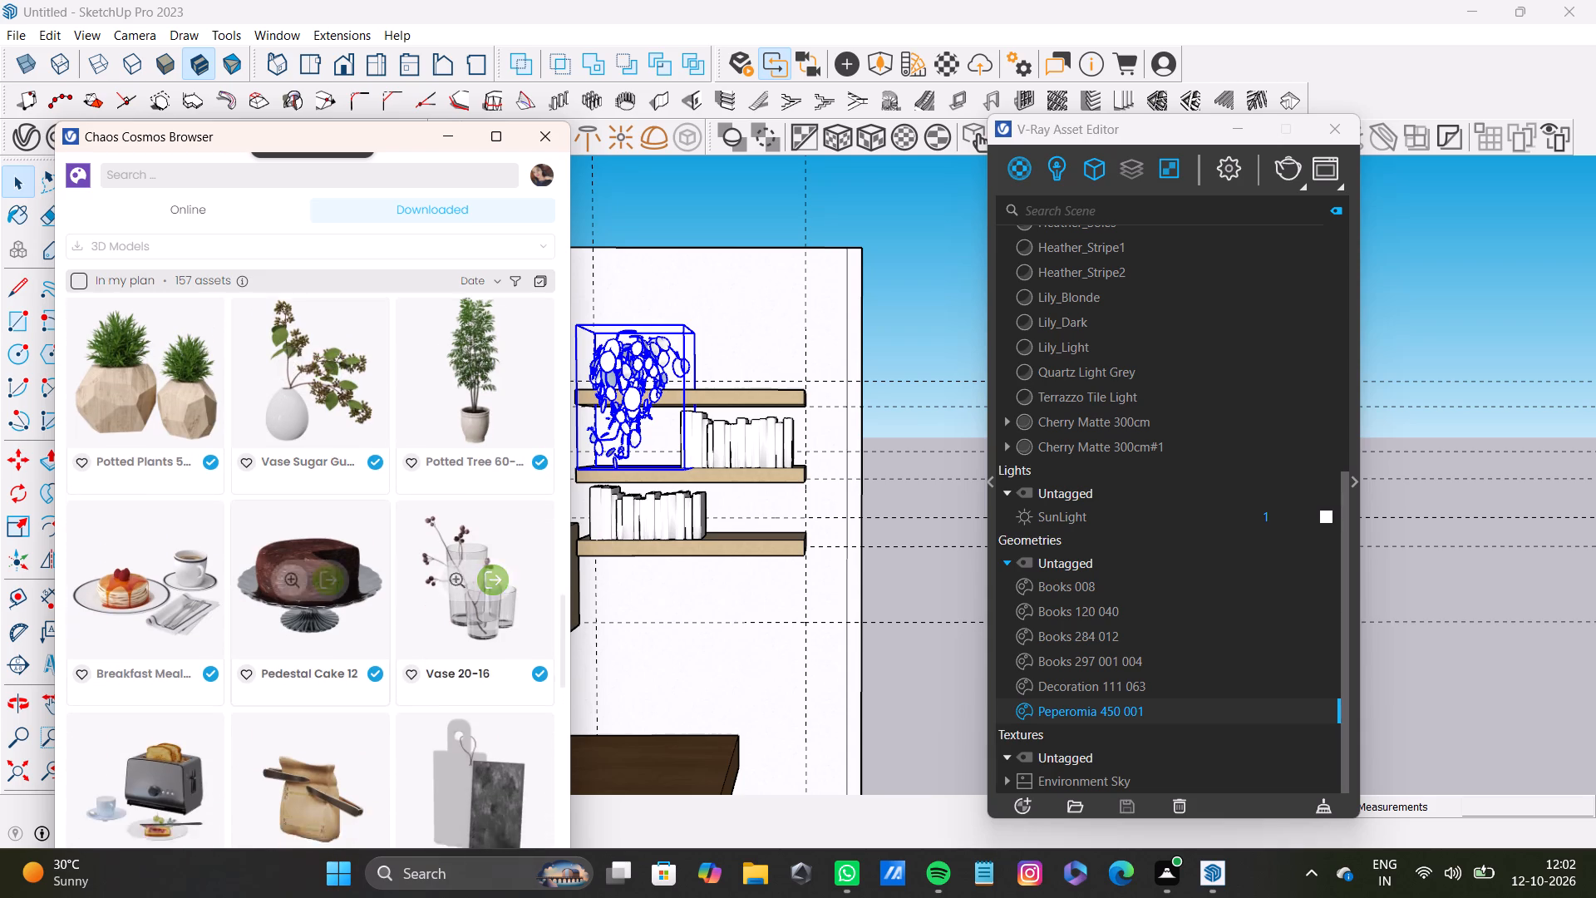
pyautogui.scroll(-5, 350, 625)
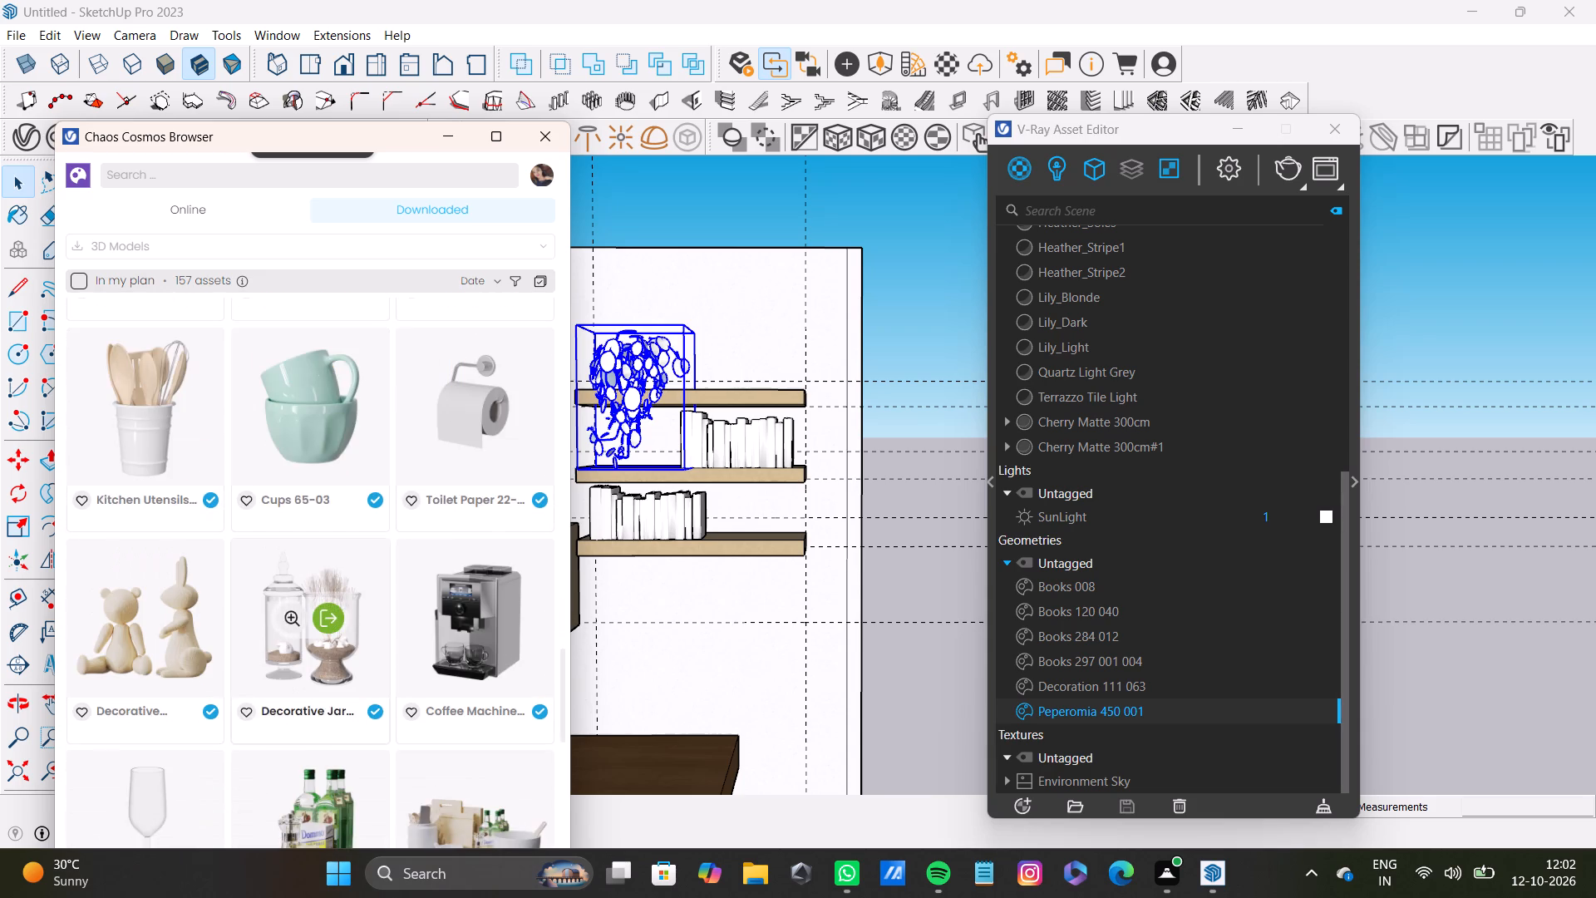
pyautogui.scroll(-2, 346, 625)
pyautogui.scroll(4, 422, 485)
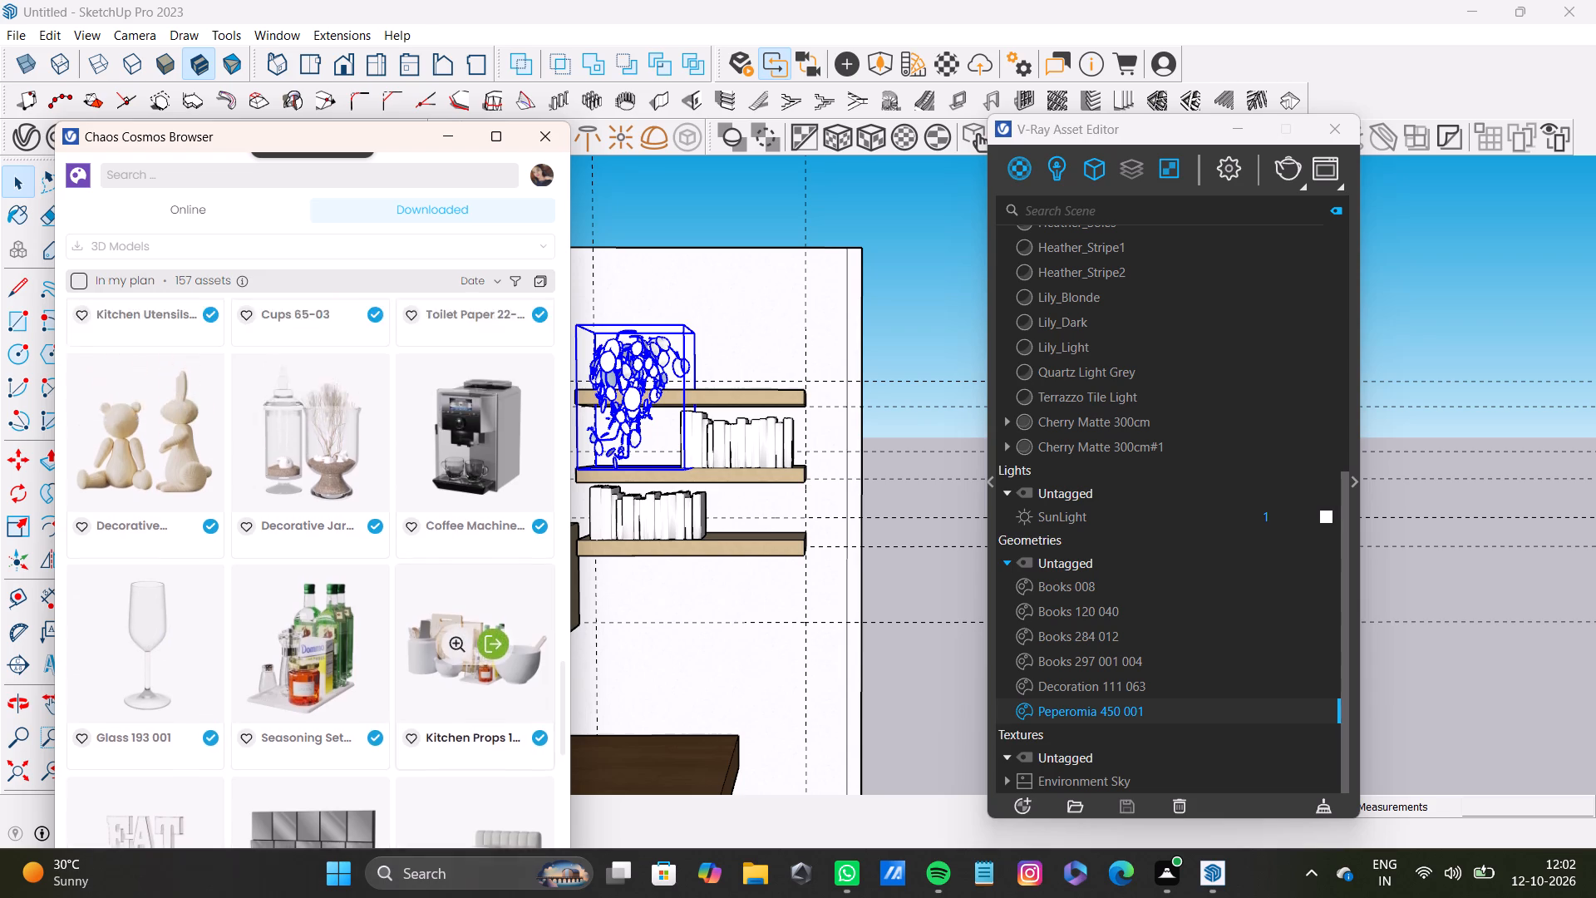
pyautogui.scroll(7, 436, 491)
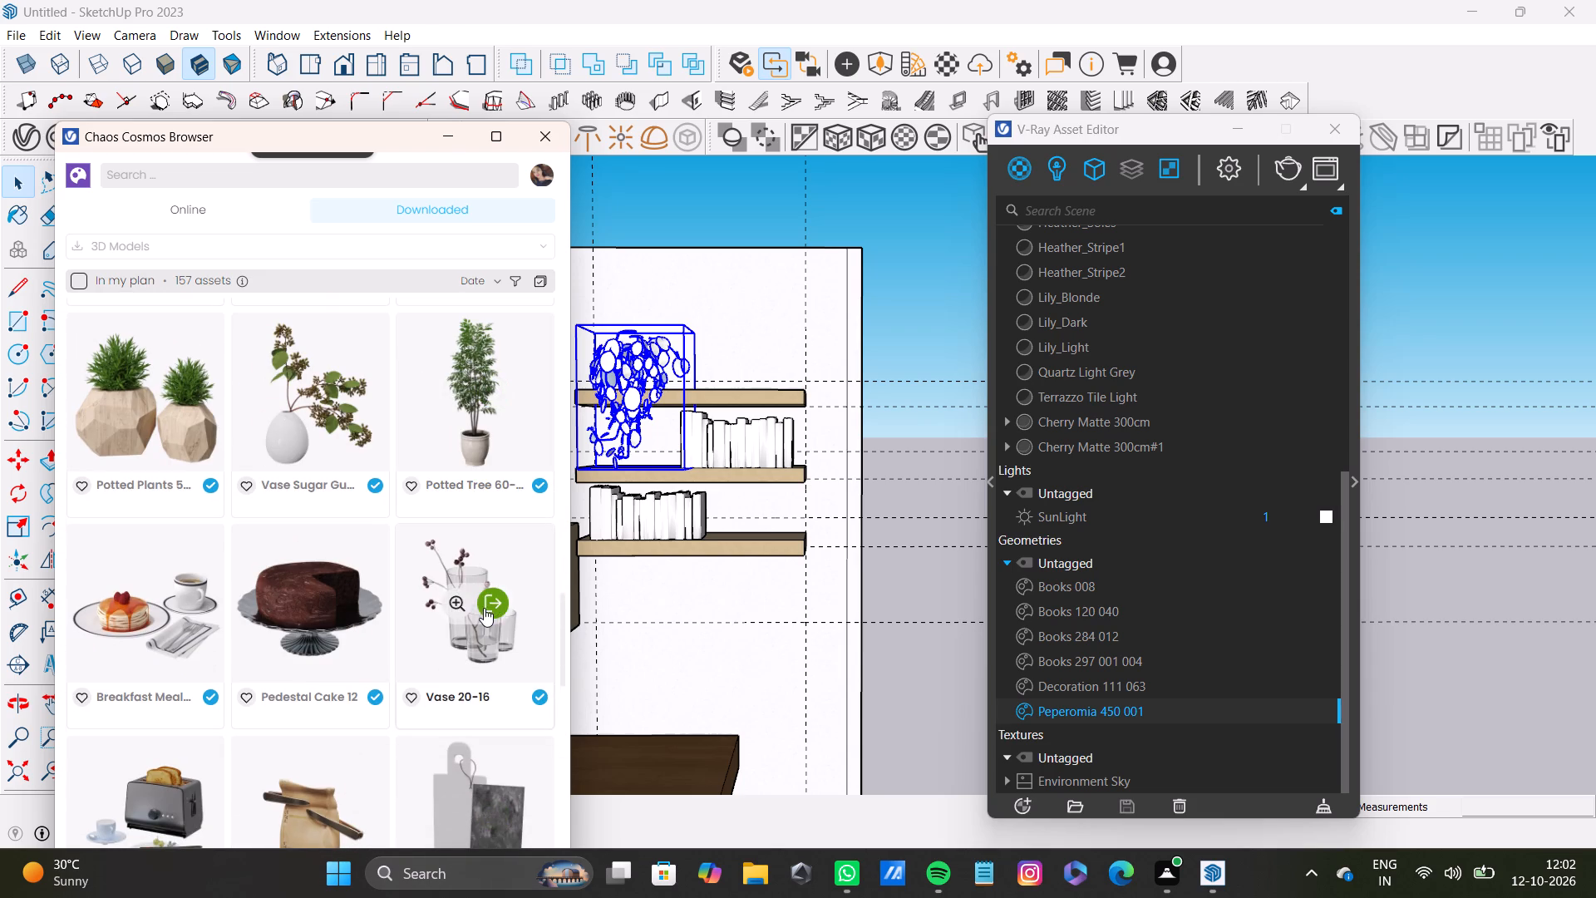
pyautogui.click(489, 607)
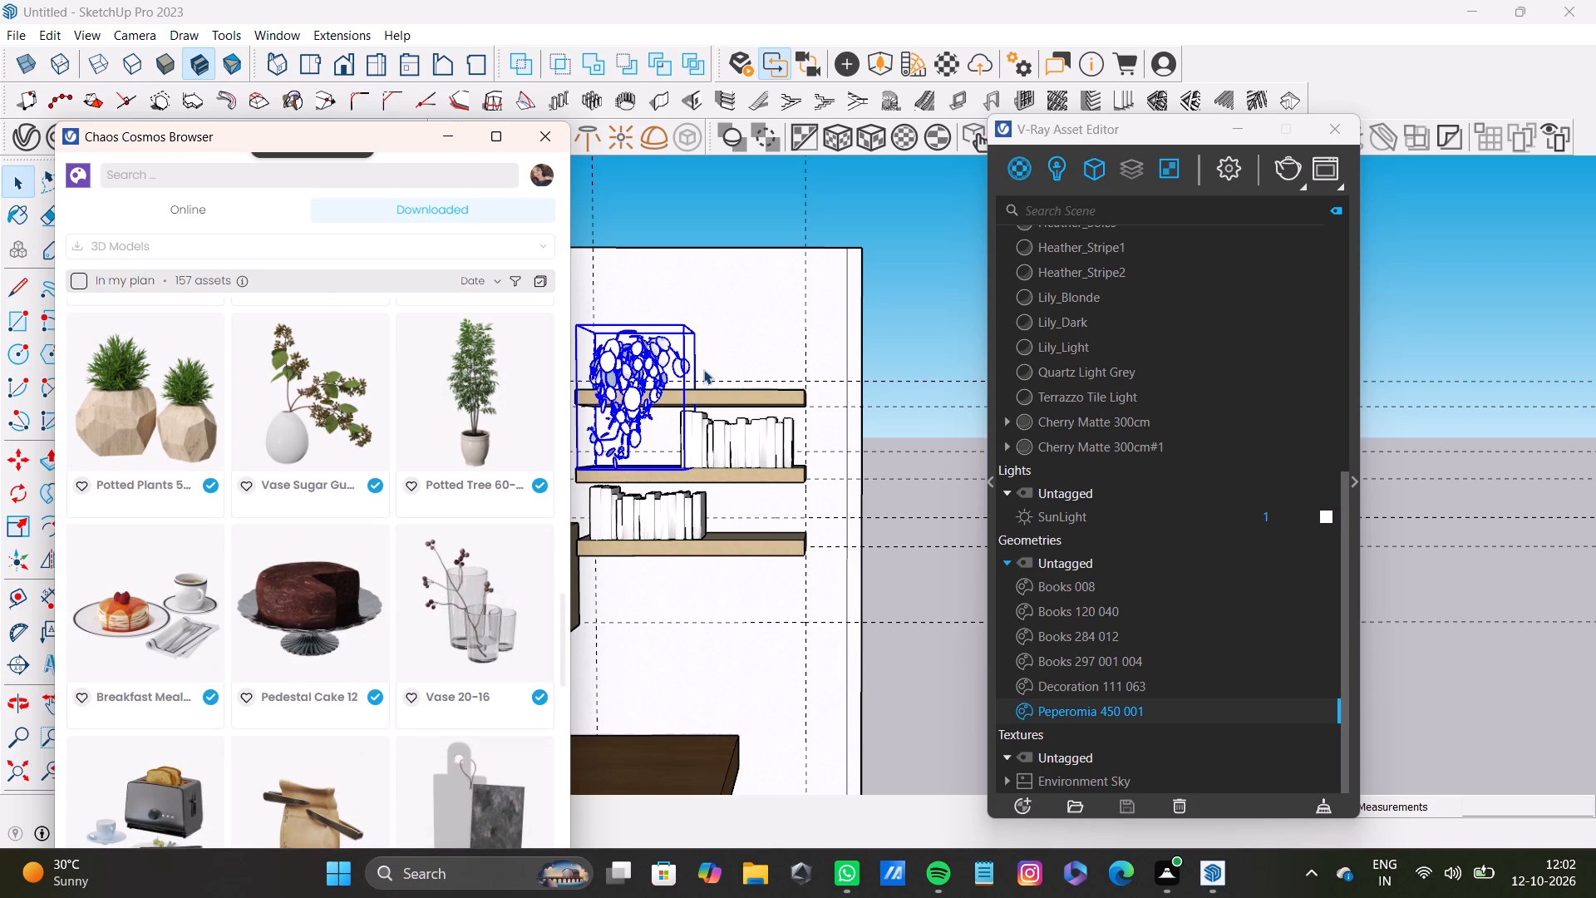
pyautogui.click(493, 604)
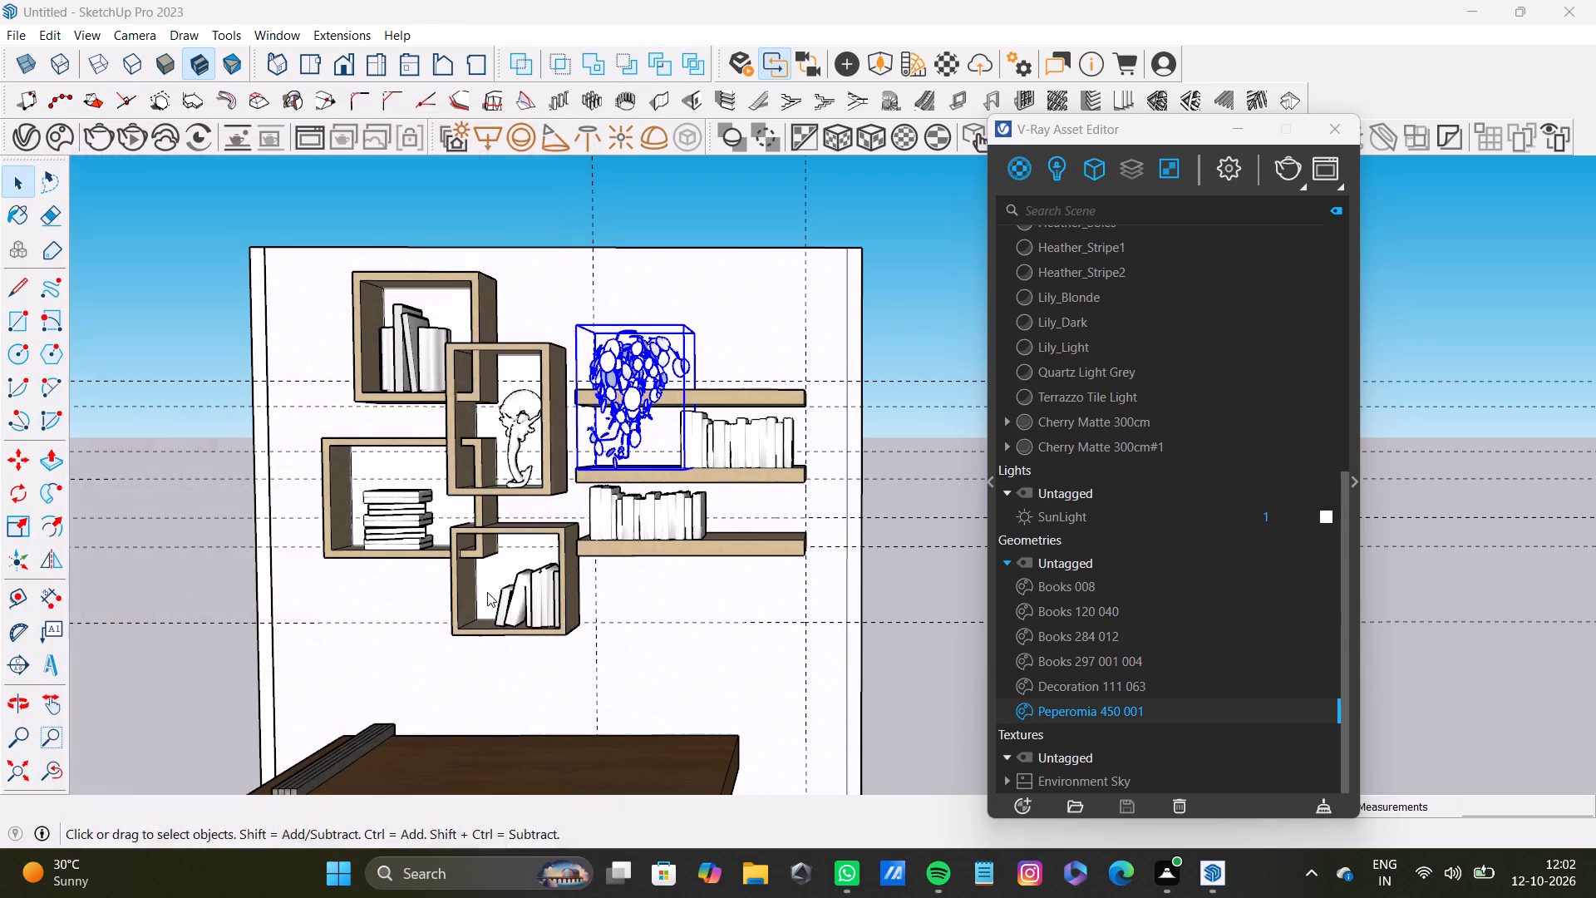
# Place the Vase 20-16 set on the top wall shelf, near the end away from the plant.
pyautogui.moveTo(736, 445); pyautogui.dragTo(594, 649, button='middle')
pyautogui.scroll(3, 725, 424)
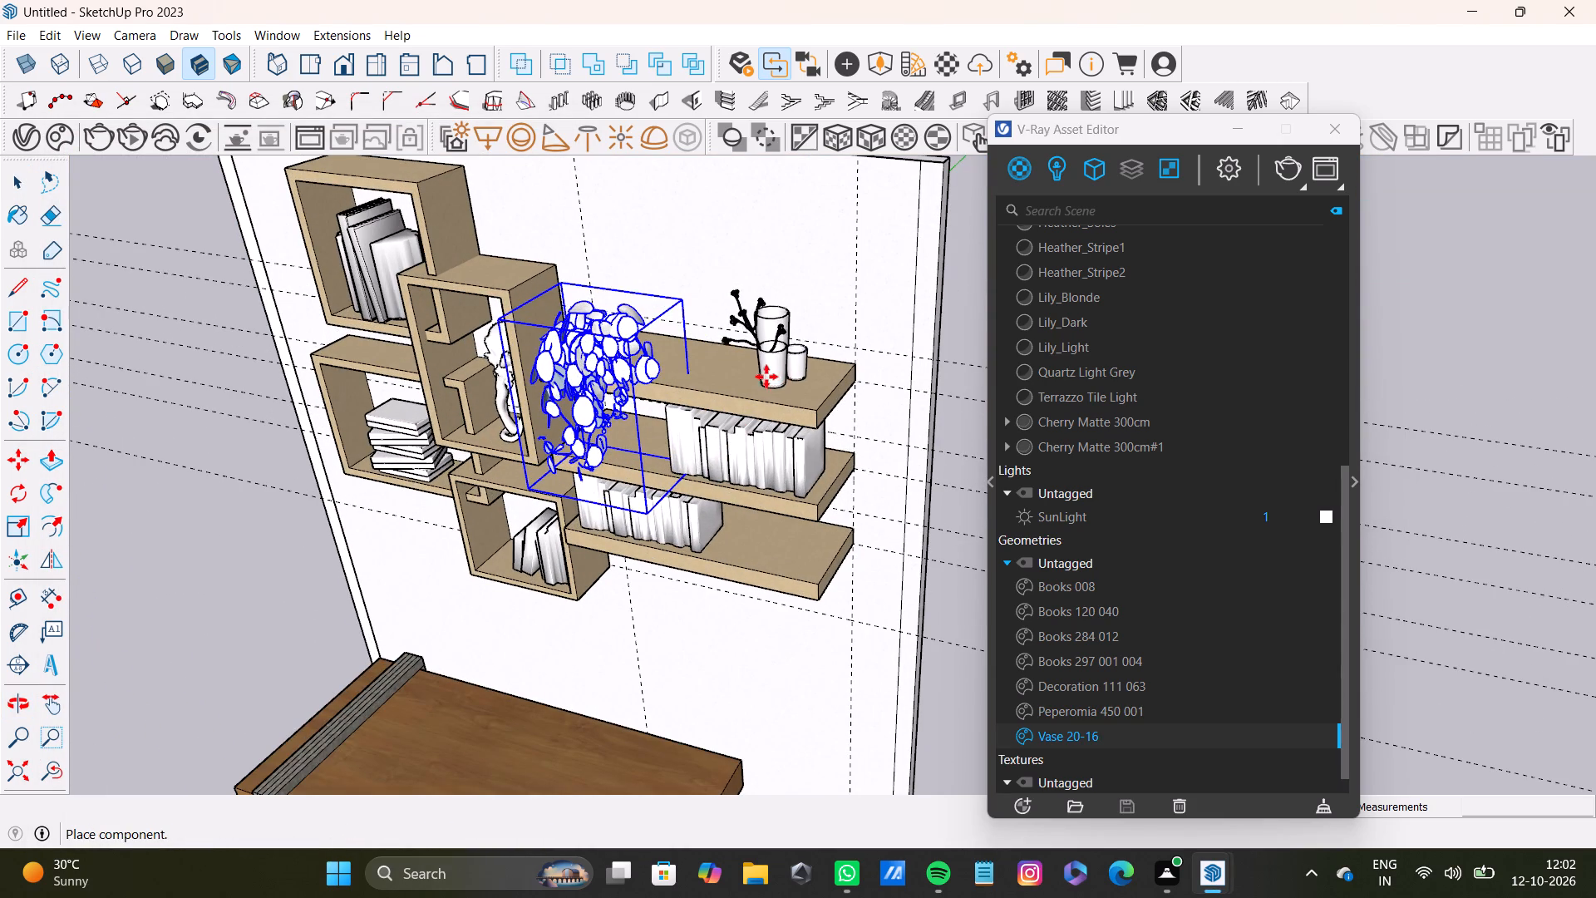
pyautogui.click(759, 381)
pyautogui.press('space')
# Scale the vase set taller, widen it about 1.39 times along the red axis, and enlarge it about 1.14 times from a corner.
pyautogui.click(772, 370)
pyautogui.moveTo(785, 427); pyautogui.dragTo(882, 426, button='middle')
pyautogui.press('s')
pyautogui.moveTo(766, 384); pyautogui.dragTo(869, 320, button='middle')
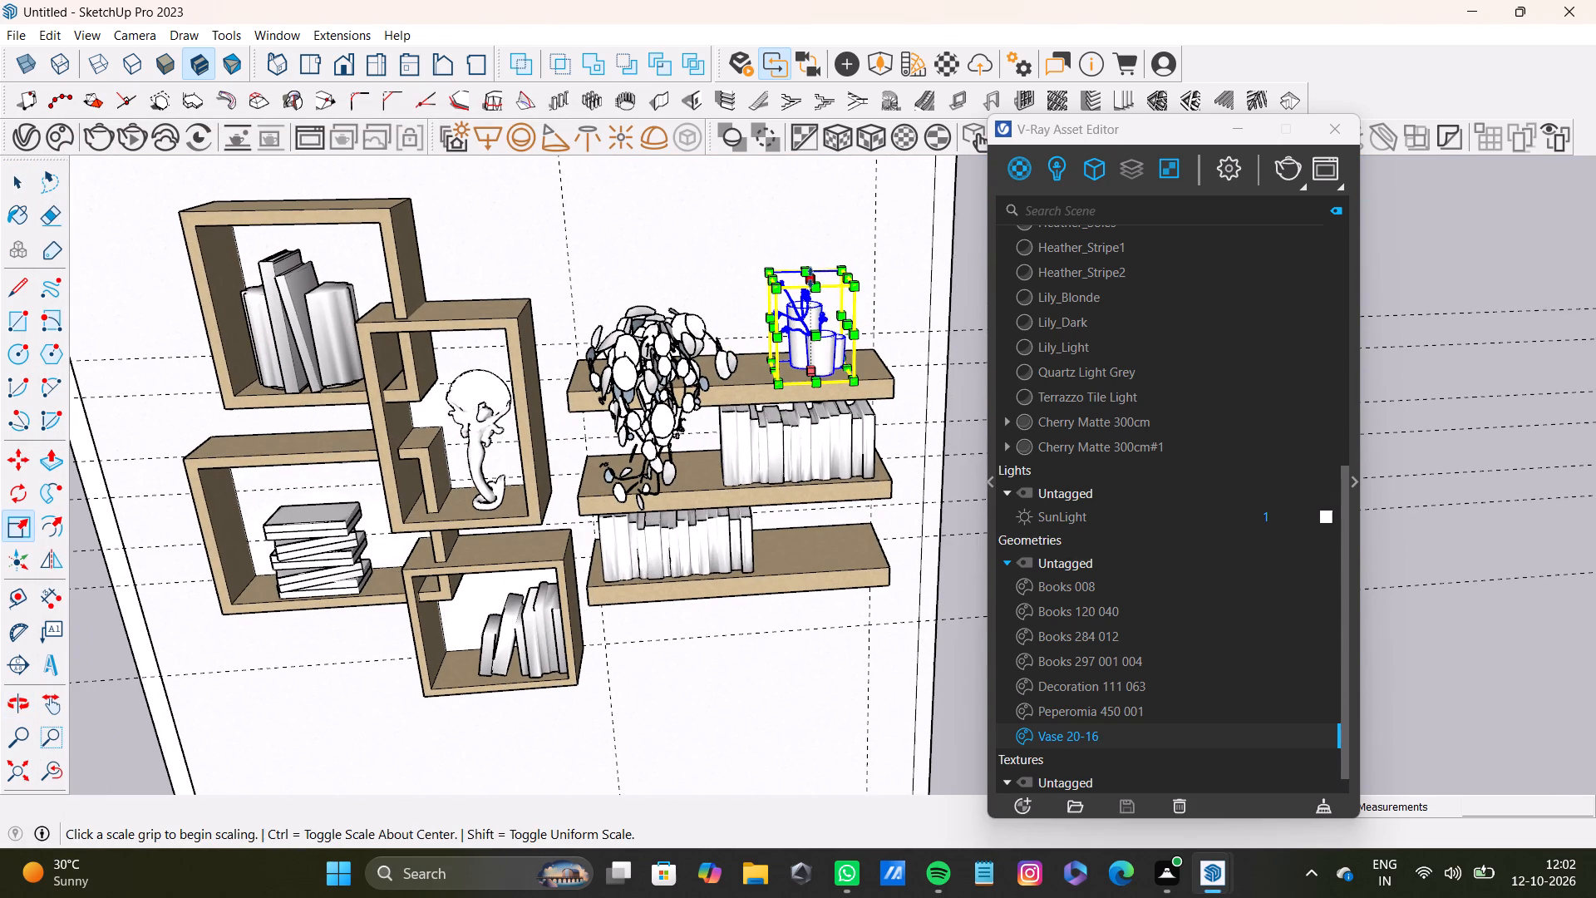
pyautogui.moveTo(810, 279); pyautogui.dragTo(805, 244)
pyautogui.moveTo(769, 310); pyautogui.dragTo(743, 311)
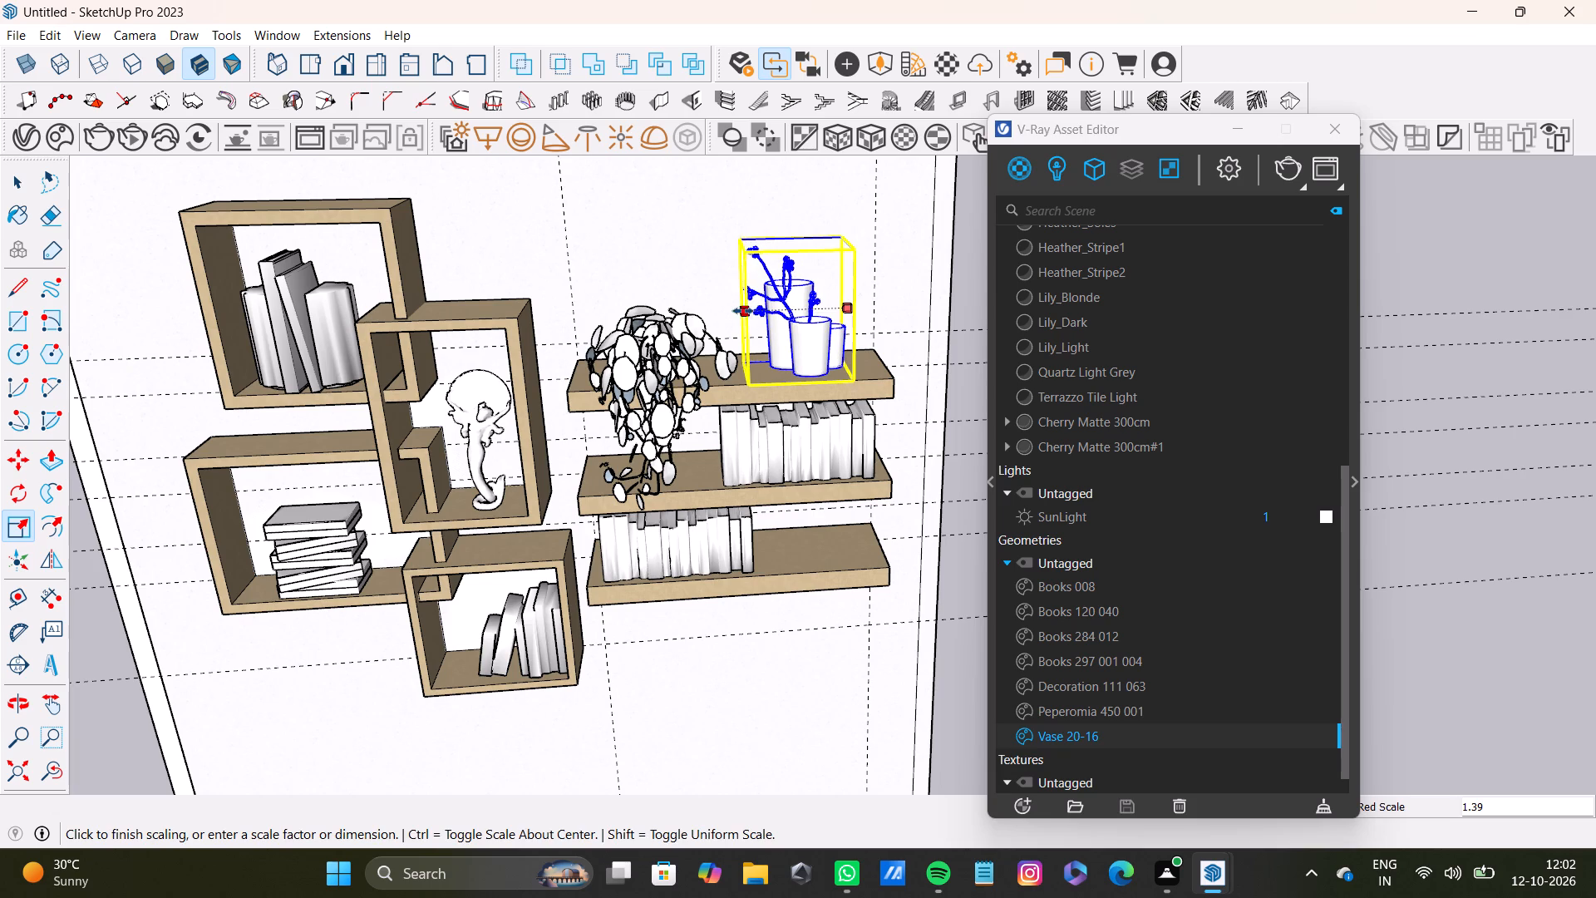
pyautogui.moveTo(743, 311); pyautogui.dragTo(741, 311)
pyautogui.moveTo(736, 234); pyautogui.dragTo(724, 220)
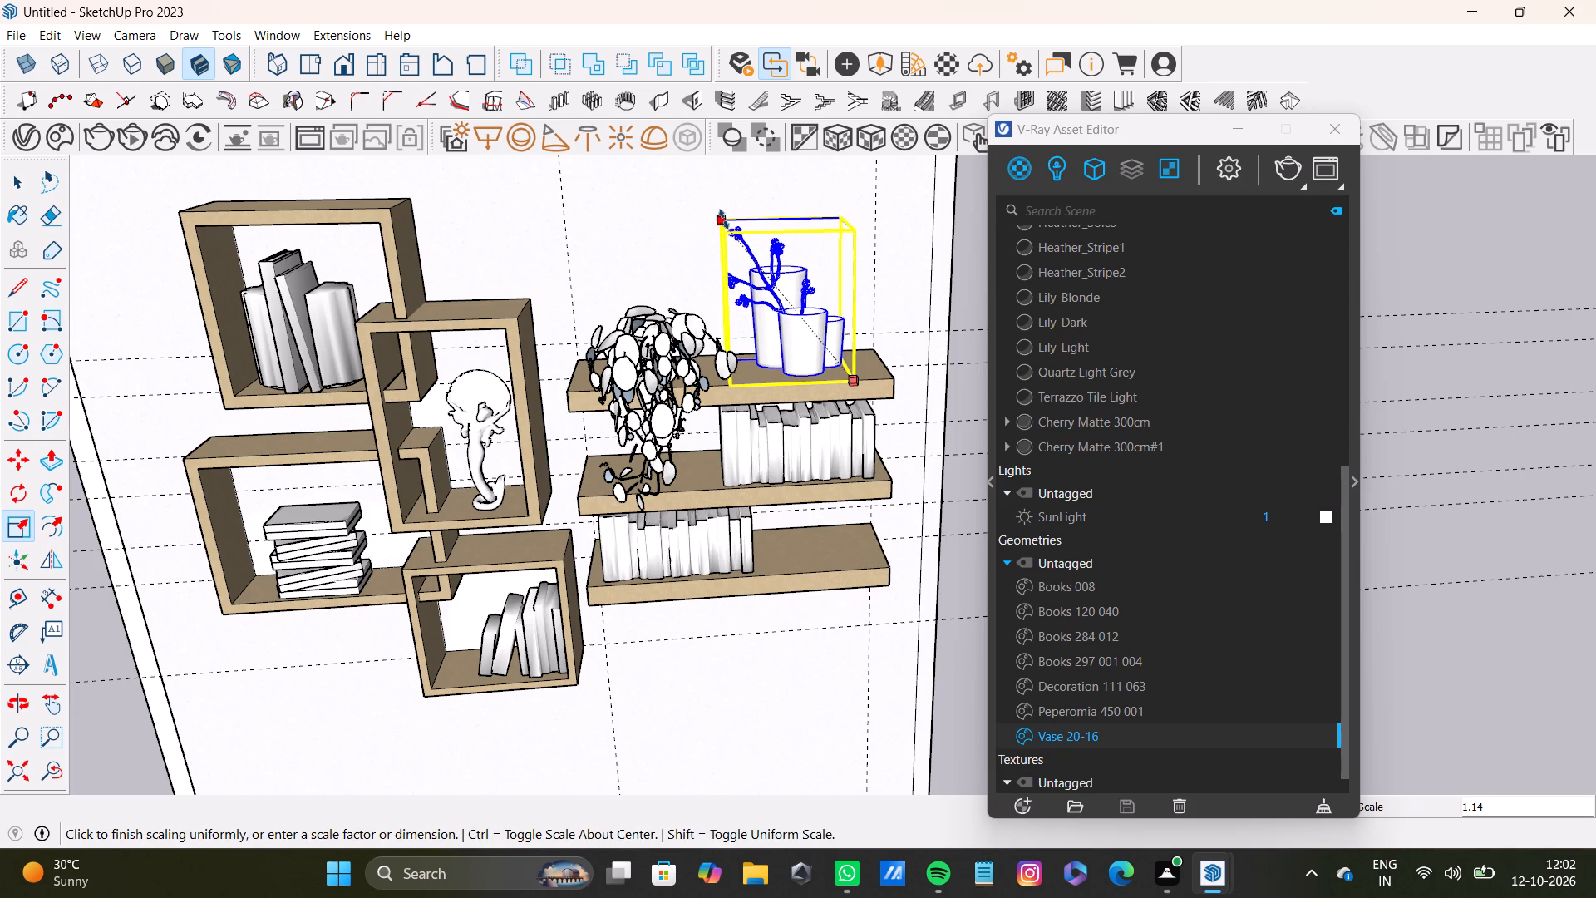
pyautogui.moveTo(724, 220); pyautogui.dragTo(727, 221)
pyautogui.press('space')
# Examine the vase set and hanging plant on the top wall shelf from several angles.
pyautogui.scroll(-4, 771, 458)
pyautogui.moveTo(810, 530); pyautogui.dragTo(578, 516, button='middle')
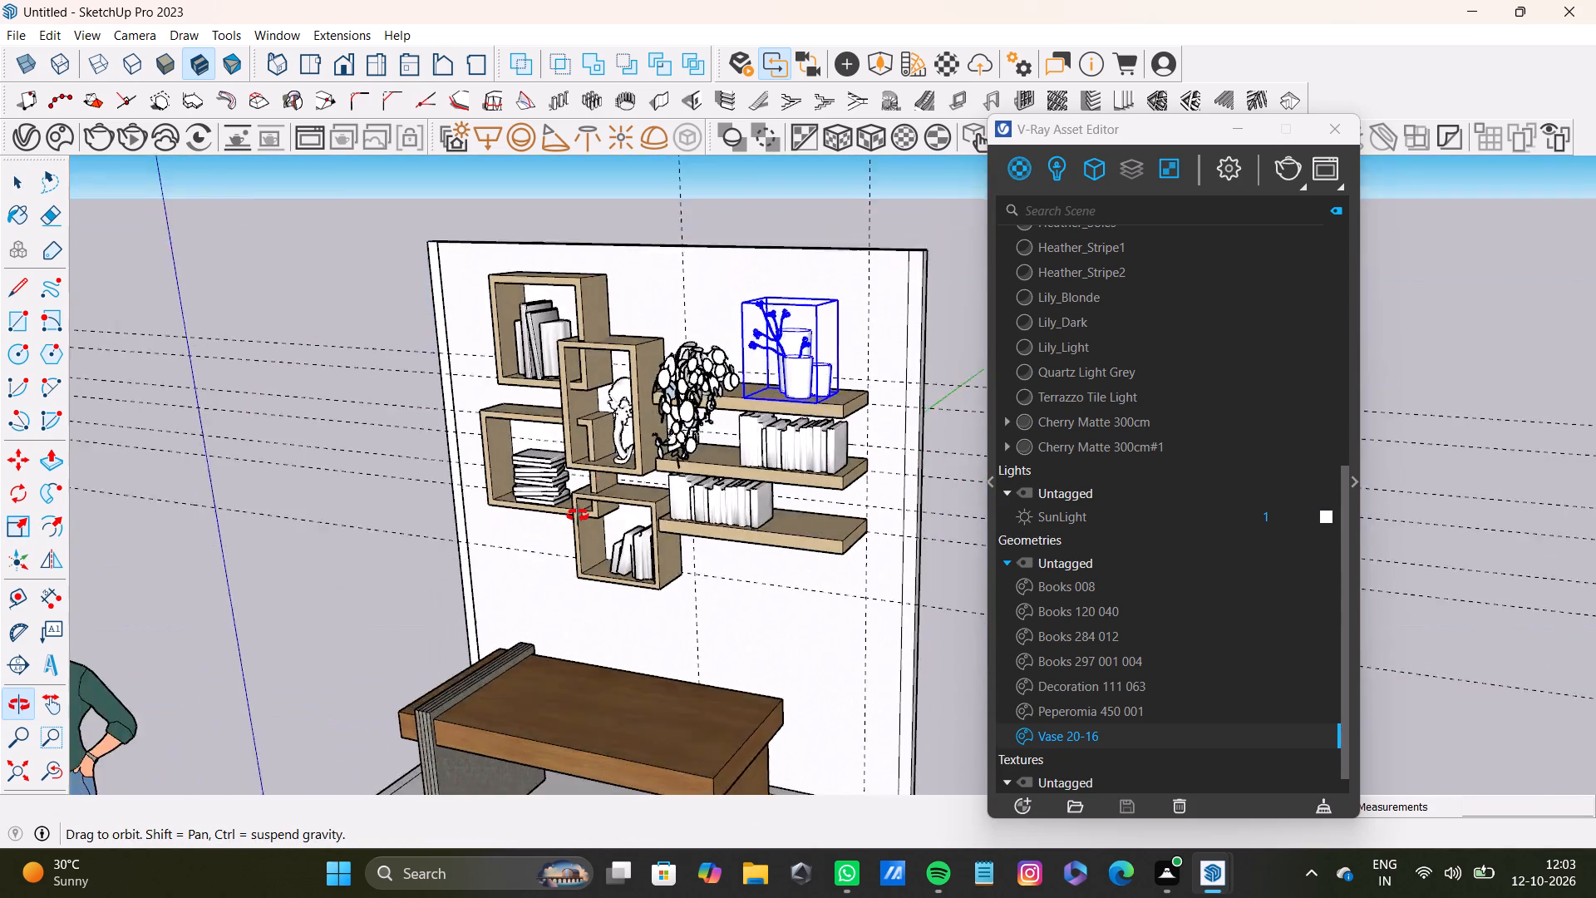
pyautogui.moveTo(578, 516); pyautogui.dragTo(372, 614, button='middle')
pyautogui.scroll(5, 855, 364)
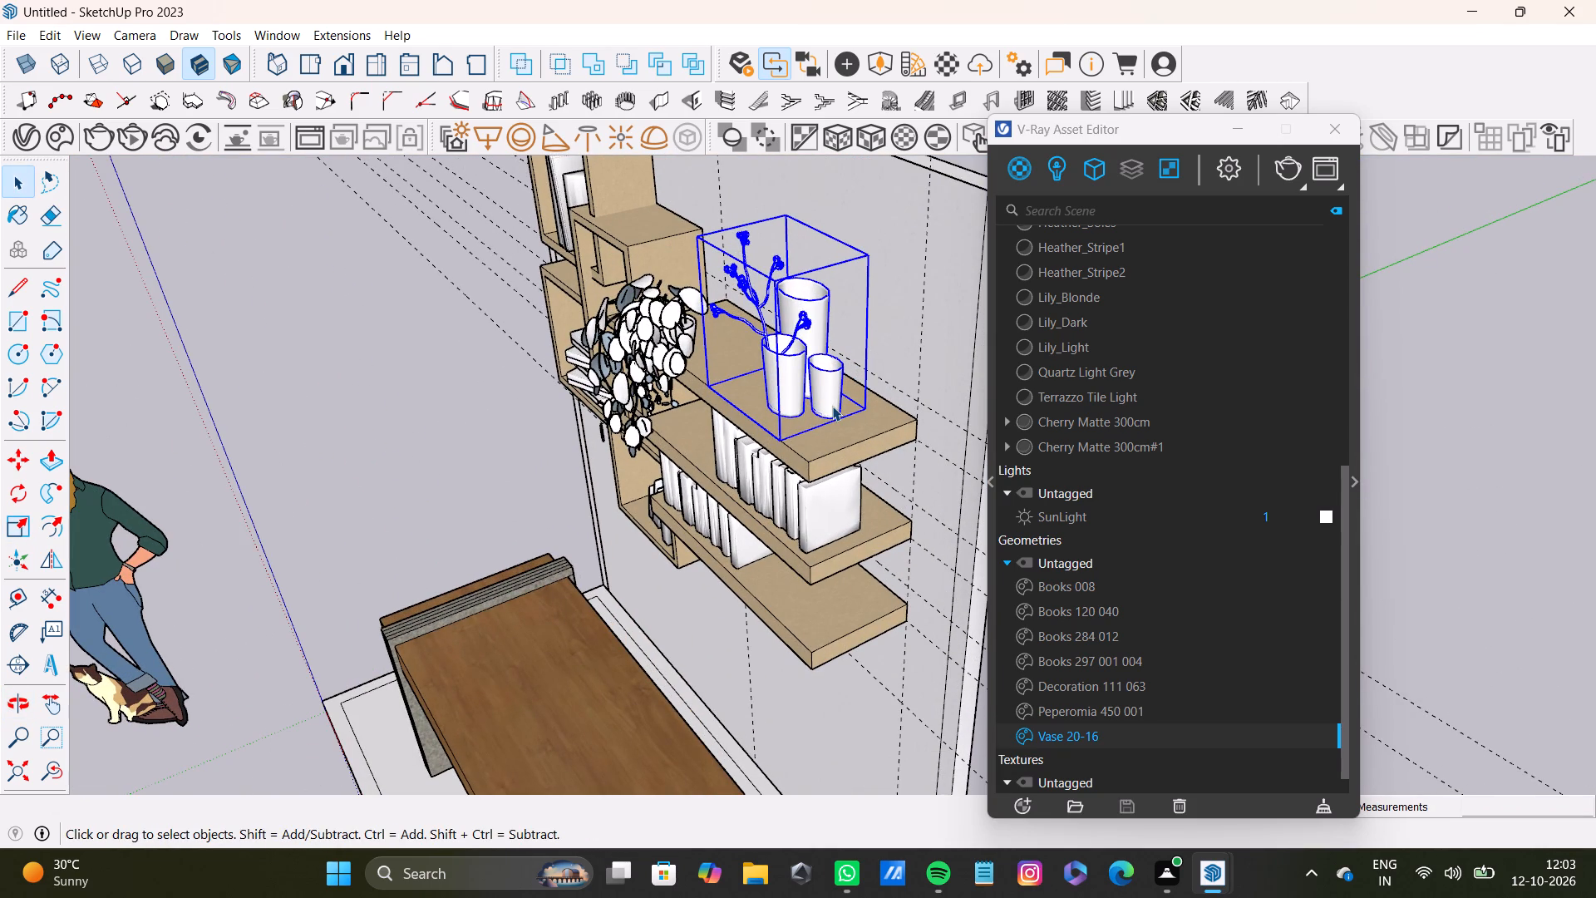
pyautogui.scroll(2, 666, 446)
pyautogui.scroll(2, 659, 313)
pyautogui.moveTo(838, 395); pyautogui.dragTo(796, 436, button='middle')
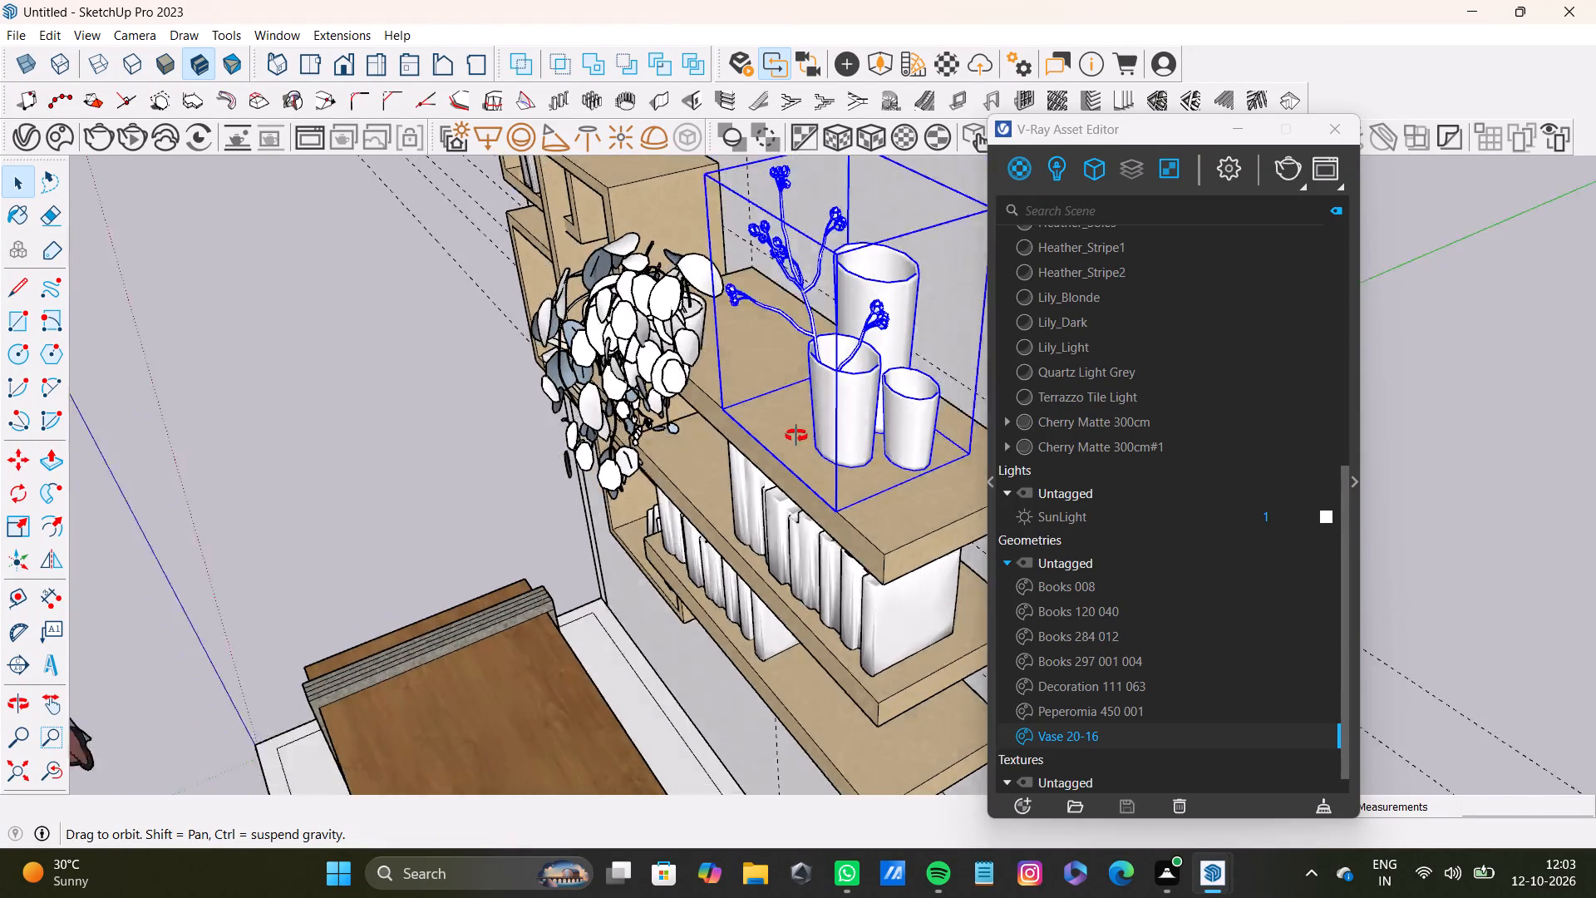
pyautogui.moveTo(796, 436); pyautogui.dragTo(897, 320, button='middle')
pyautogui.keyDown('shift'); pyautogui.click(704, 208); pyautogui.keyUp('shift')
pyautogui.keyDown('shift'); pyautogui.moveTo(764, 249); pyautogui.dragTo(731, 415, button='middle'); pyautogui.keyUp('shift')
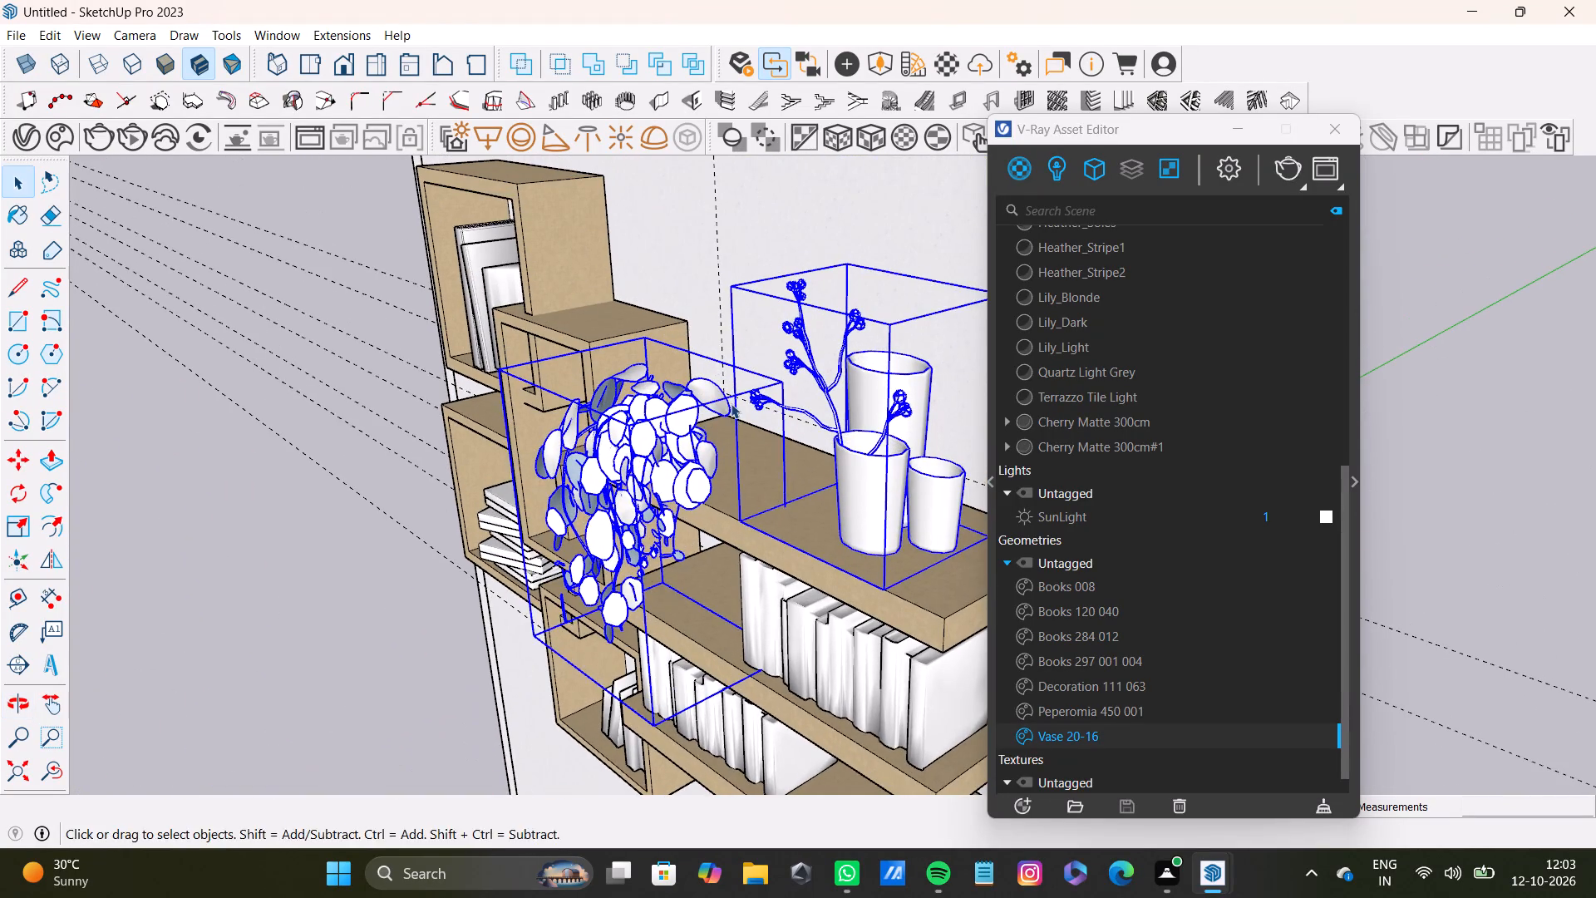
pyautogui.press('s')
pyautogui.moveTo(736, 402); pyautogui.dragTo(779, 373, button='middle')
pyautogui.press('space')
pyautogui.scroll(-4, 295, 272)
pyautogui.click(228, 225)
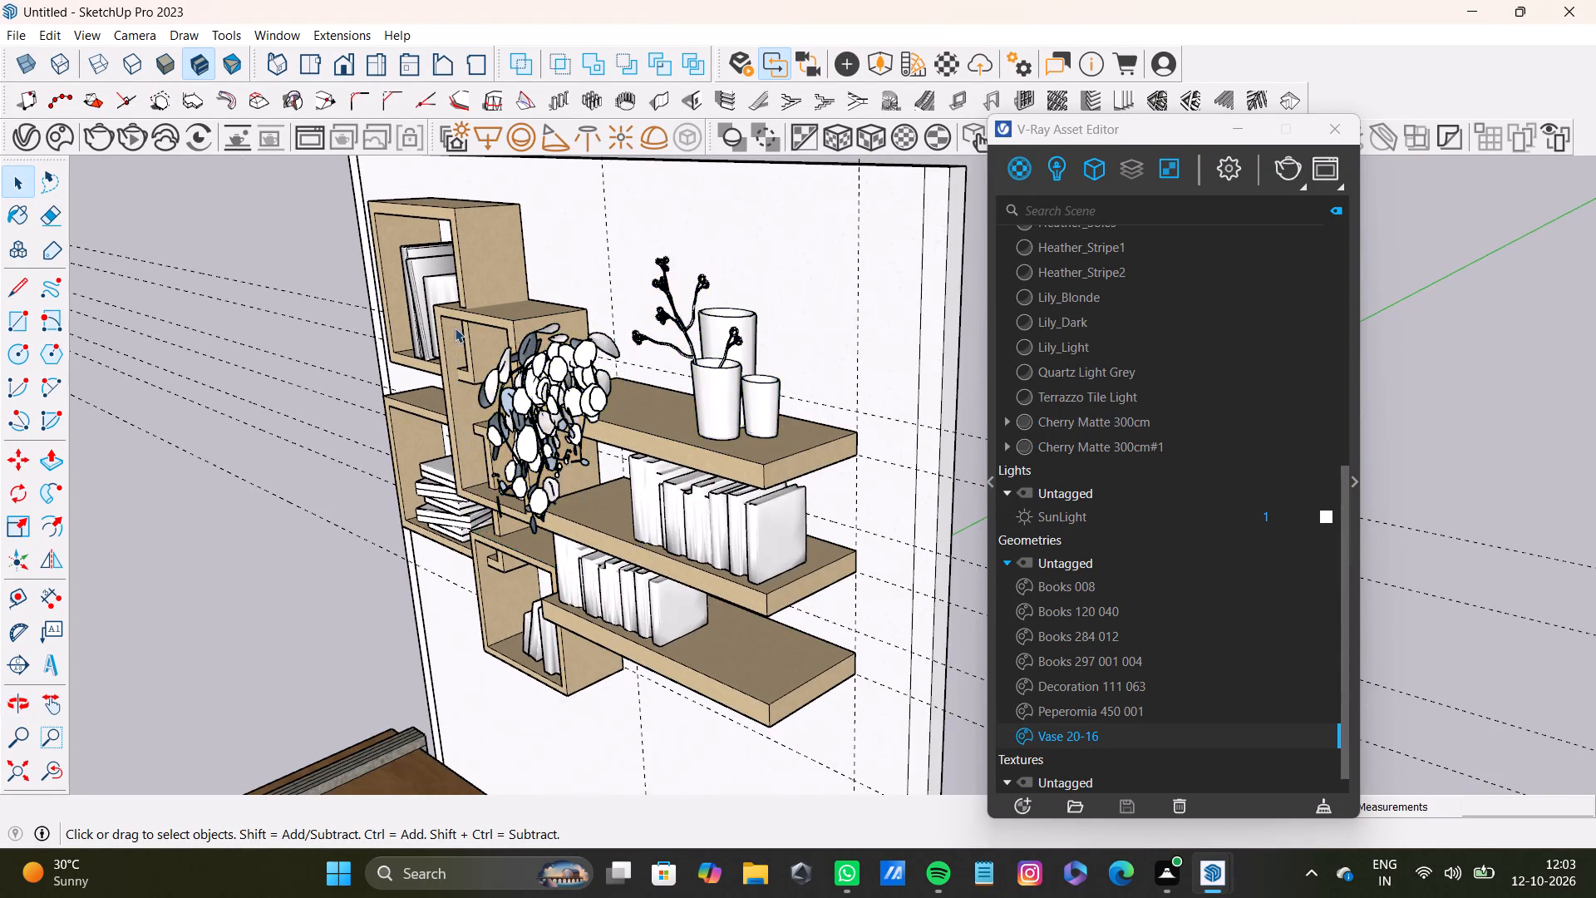
# Scale the hanging plant on the top wall shelf taller by extending its top upward.
pyautogui.scroll(4, 570, 378)
pyautogui.click(579, 370)
pyautogui.press('s')
pyautogui.moveTo(643, 421); pyautogui.dragTo(695, 439, button='middle')
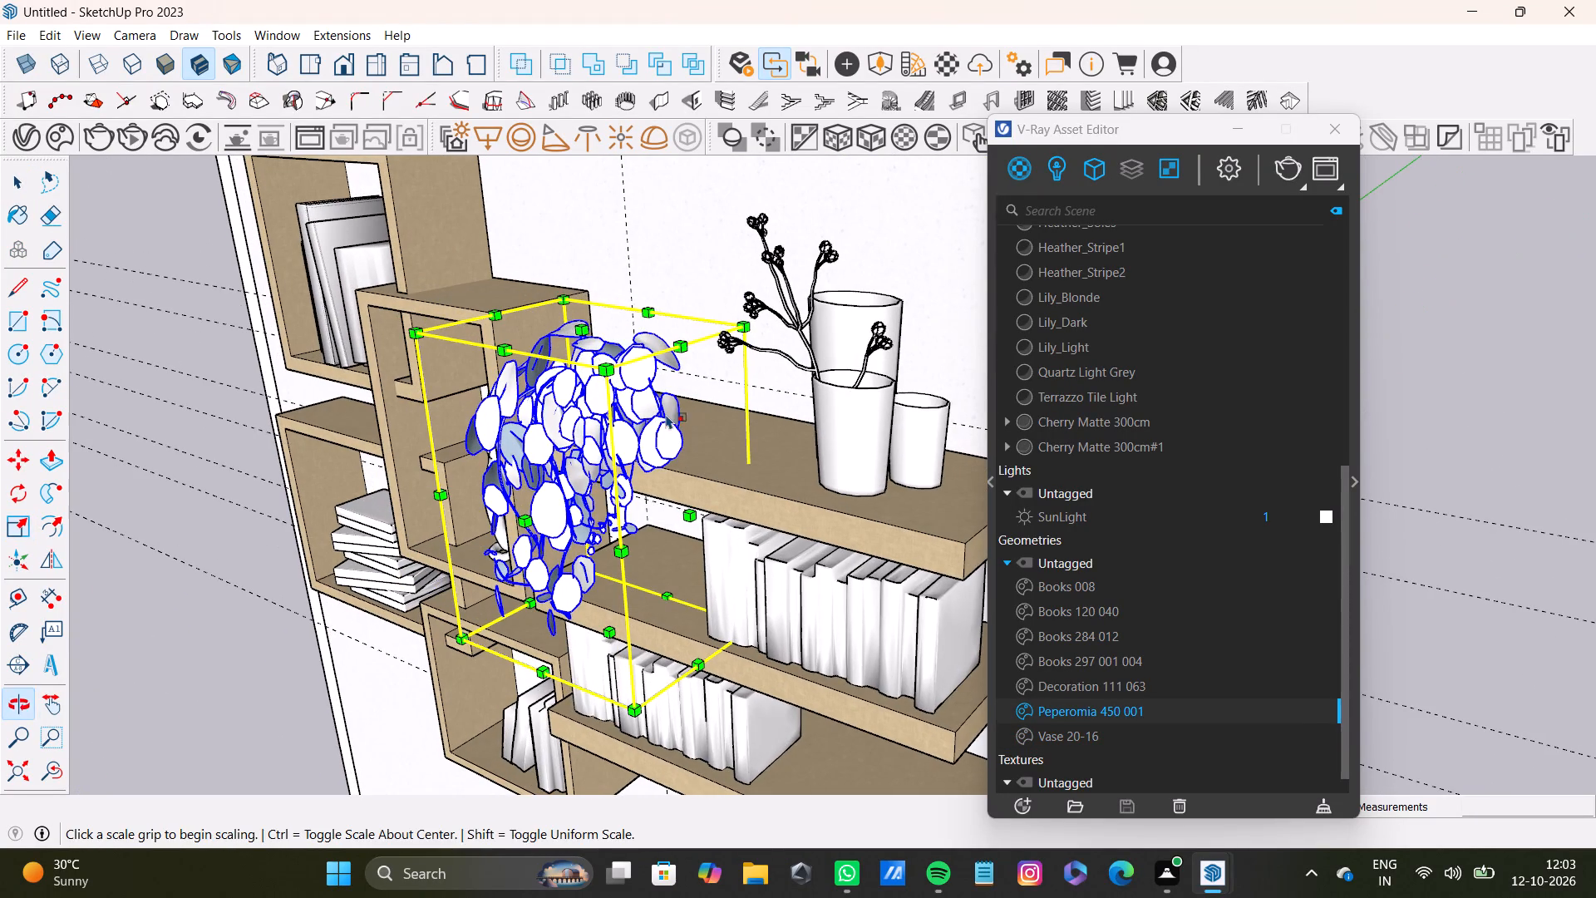
pyautogui.moveTo(582, 329); pyautogui.dragTo(578, 255)
pyautogui.scroll(-4, 682, 378)
pyautogui.moveTo(714, 451); pyautogui.dragTo(943, 412, button='middle')
pyautogui.press('space')
pyautogui.scroll(-8, 746, 386)
# Scale the vase set deeper, extending it toward the front edge of the top wall shelf.
pyautogui.moveTo(787, 408); pyautogui.dragTo(416, 346, button='middle')
pyautogui.scroll(8, 669, 392)
pyautogui.keyDown('shift'); pyautogui.moveTo(847, 379); pyautogui.dragTo(558, 432, button='middle'); pyautogui.keyUp('shift')
pyautogui.scroll(2, 654, 453)
pyautogui.moveTo(720, 442); pyautogui.dragTo(658, 479, button='middle')
pyautogui.press('space')
pyautogui.click(701, 480)
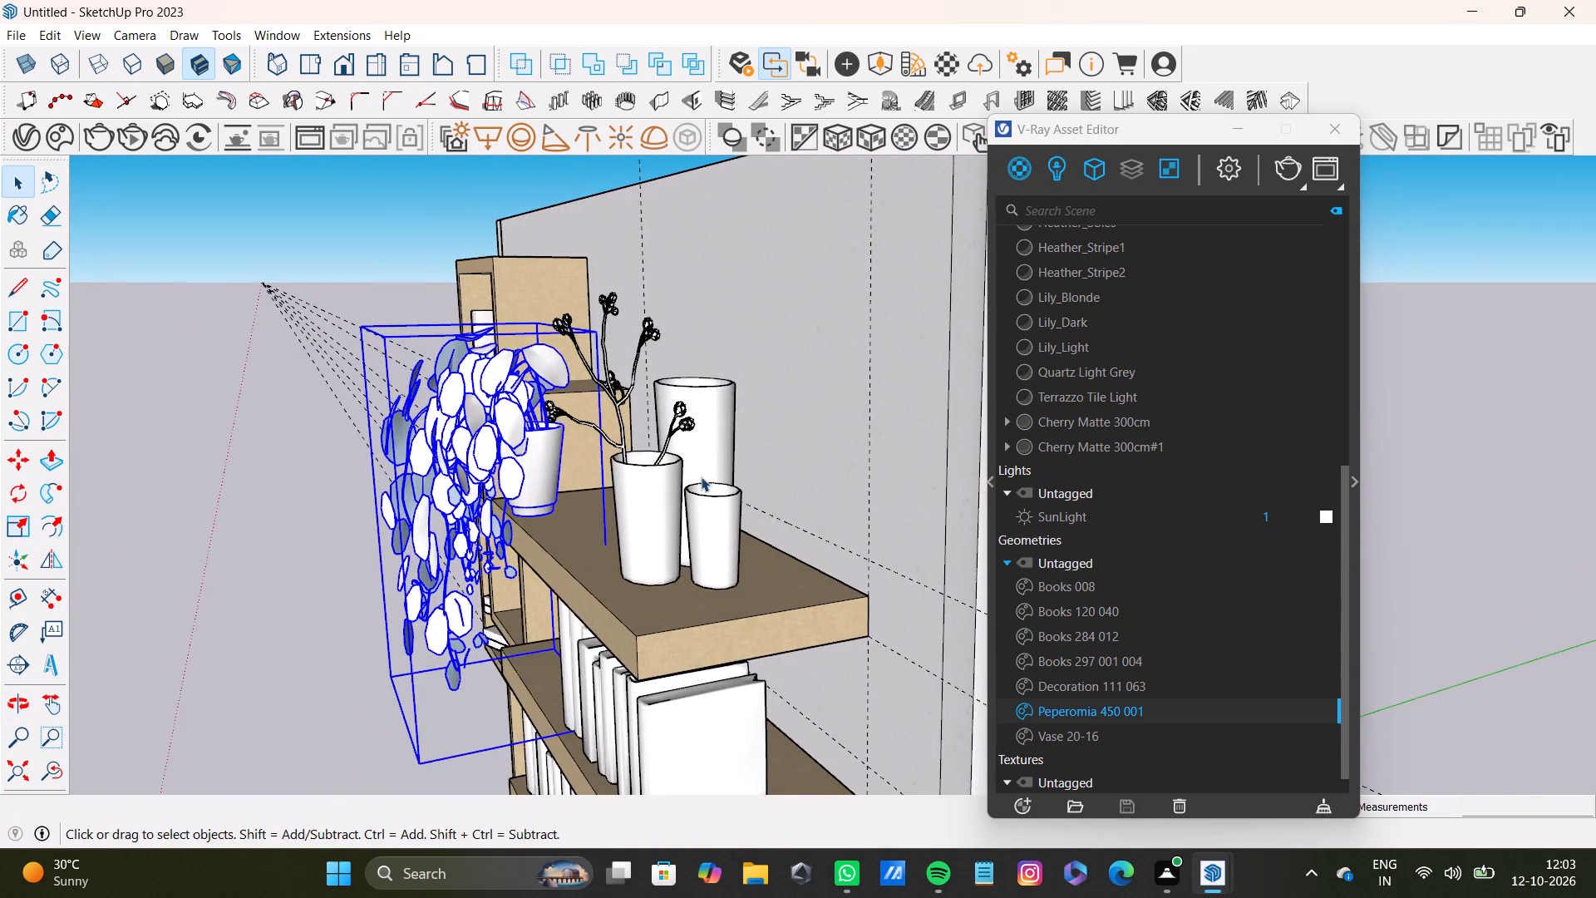
pyautogui.press('s')
pyautogui.moveTo(565, 439); pyautogui.dragTo(555, 438)
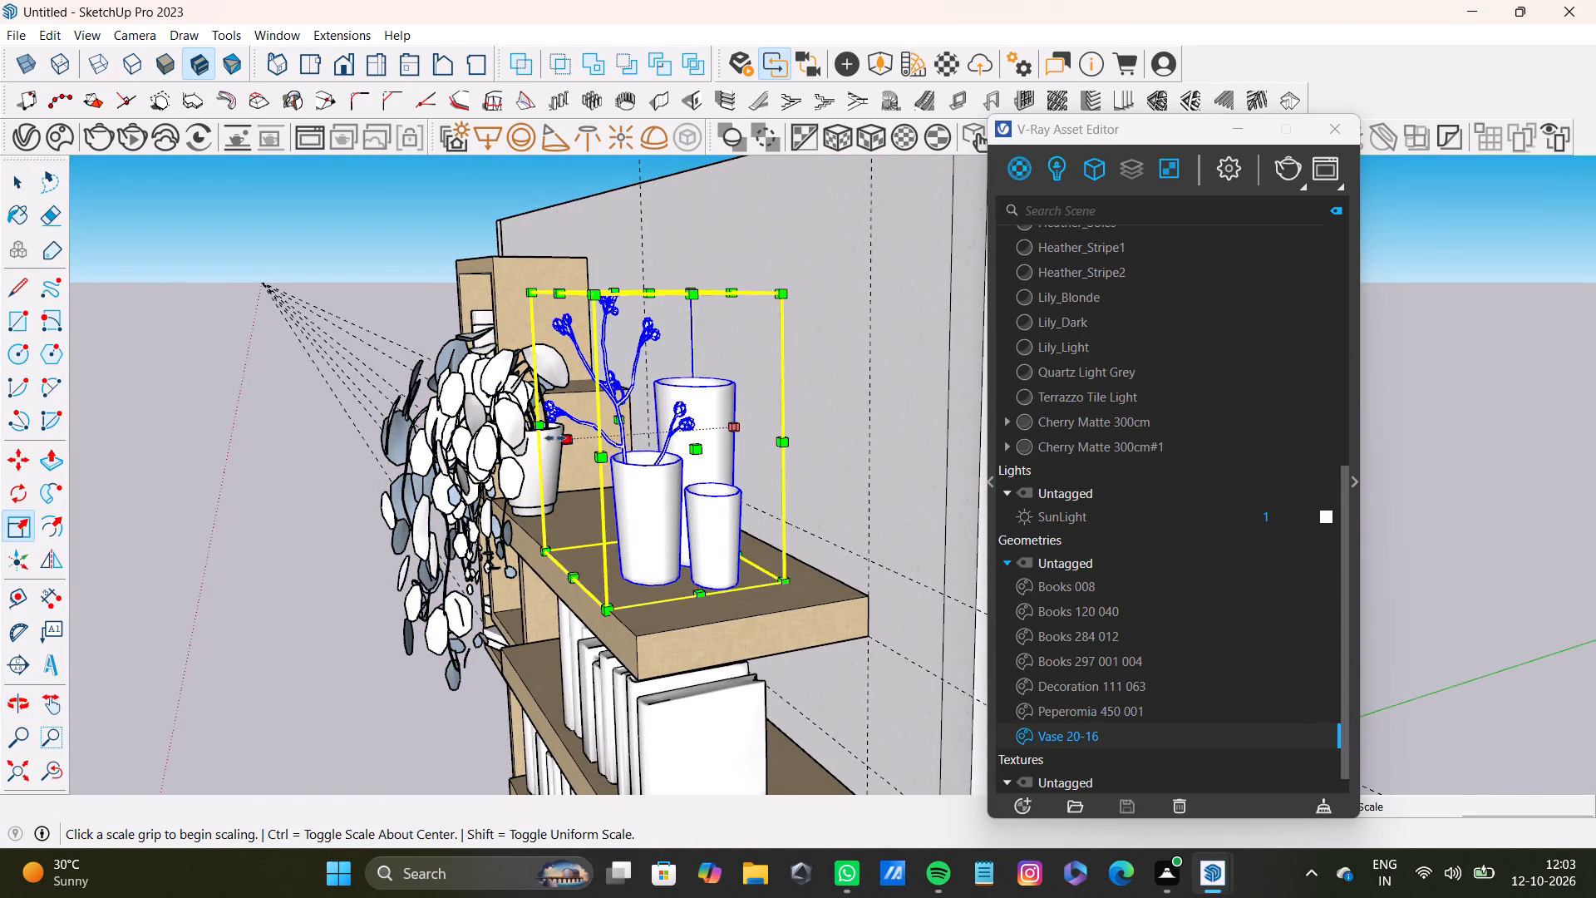
pyautogui.moveTo(555, 438); pyautogui.dragTo(537, 438)
pyautogui.press('space')
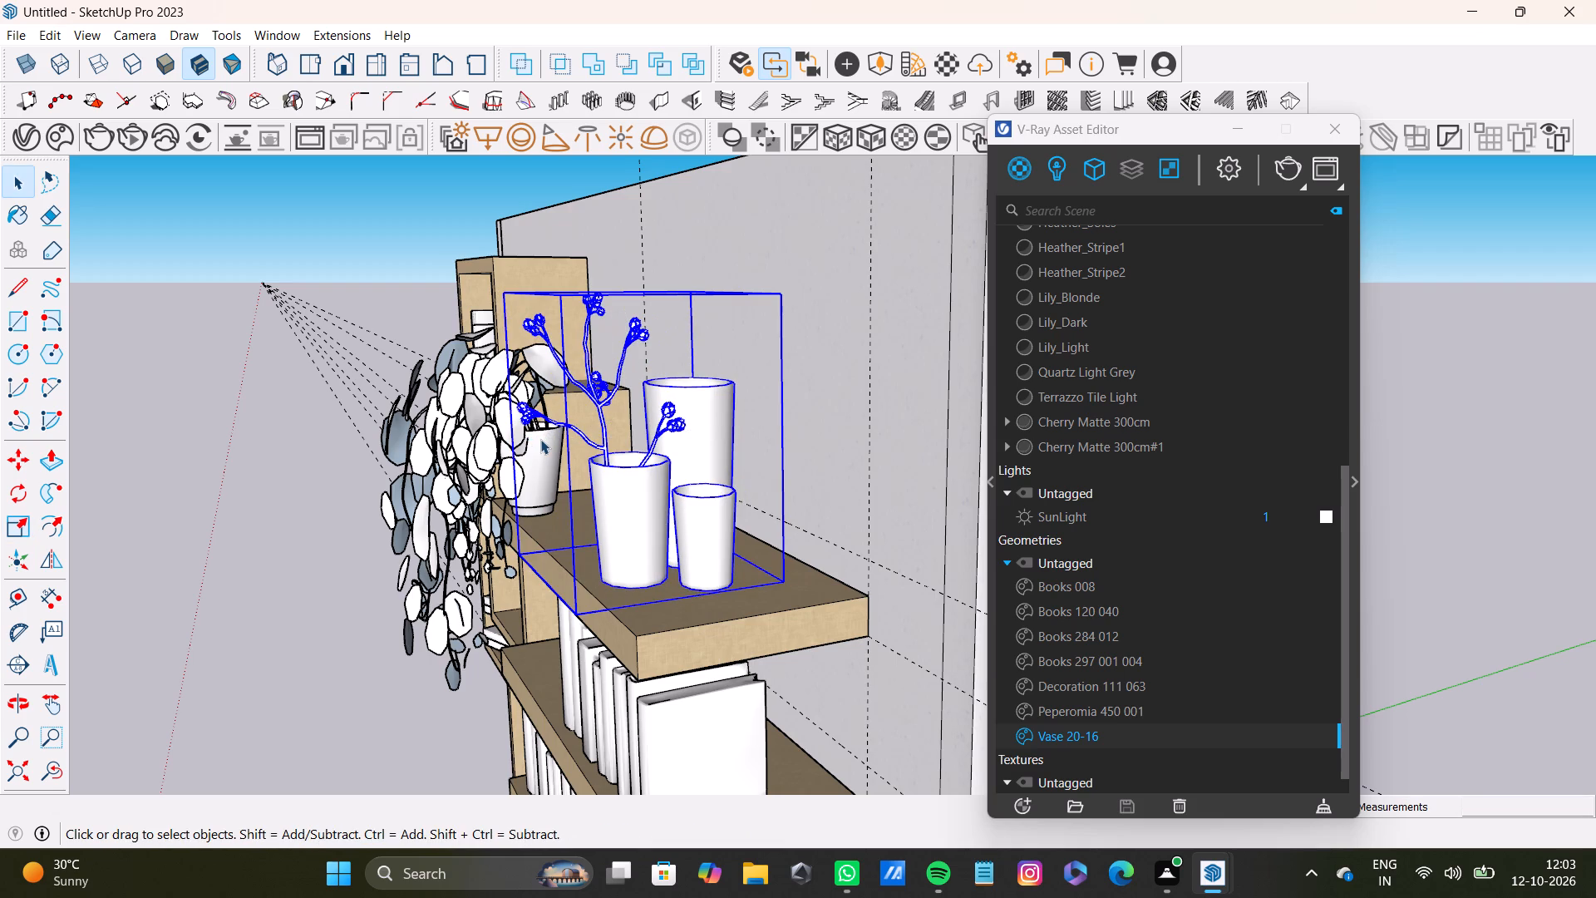
pyautogui.scroll(-8, 651, 565)
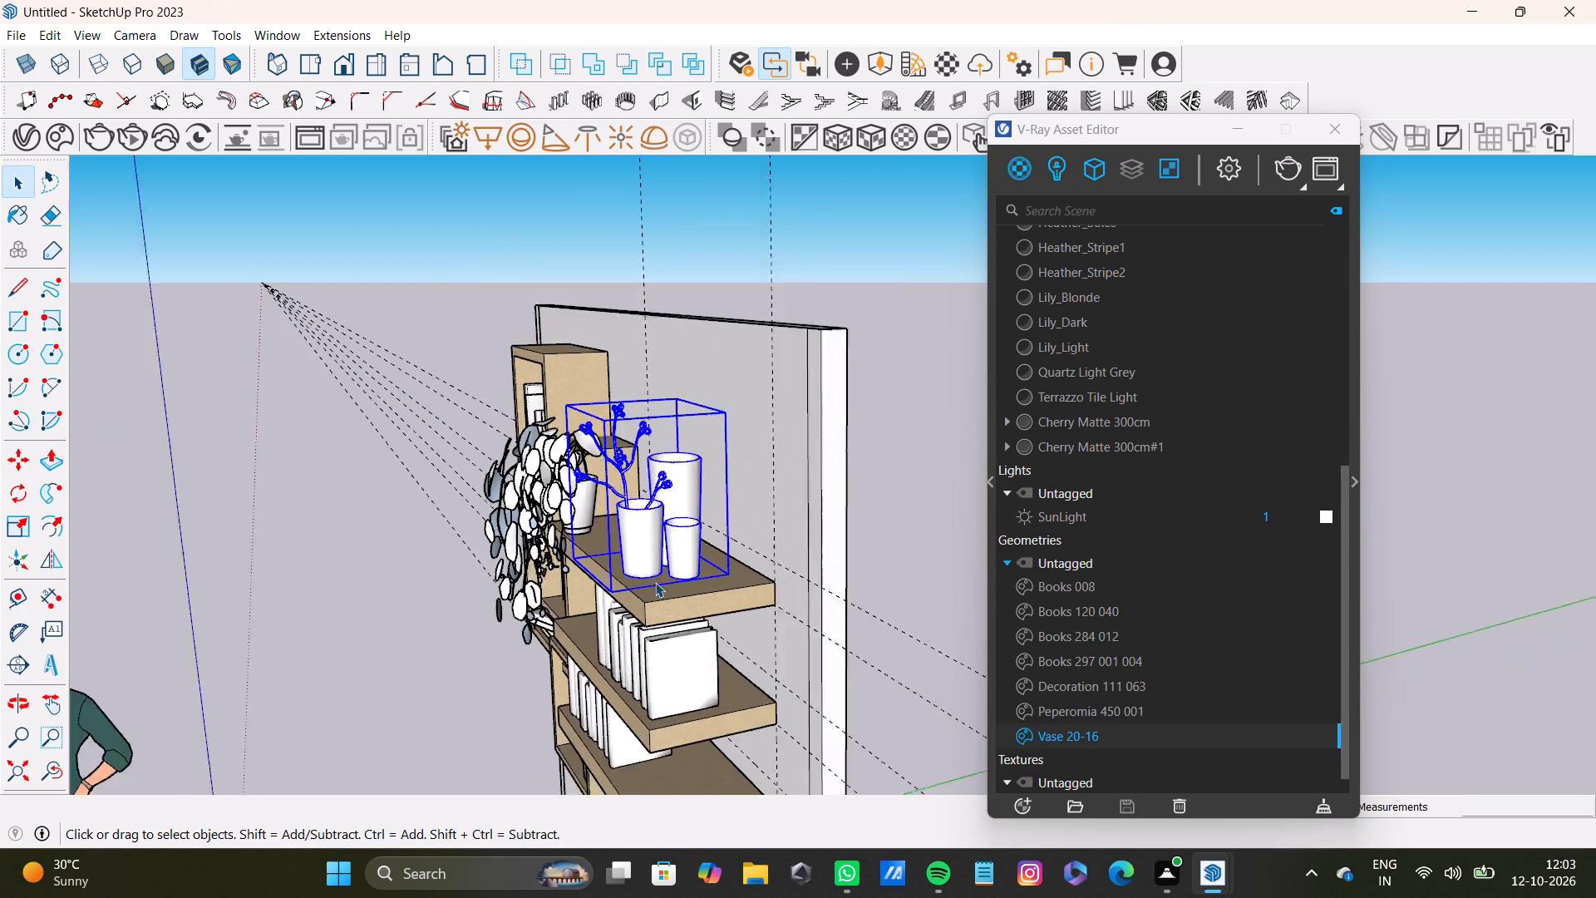
# Insert the Decorative Figures 02 65-28 asset from Chaos Cosmos onto the middle wall shelf beside the books.
pyautogui.moveTo(653, 585); pyautogui.dragTo(897, 442, button='middle')
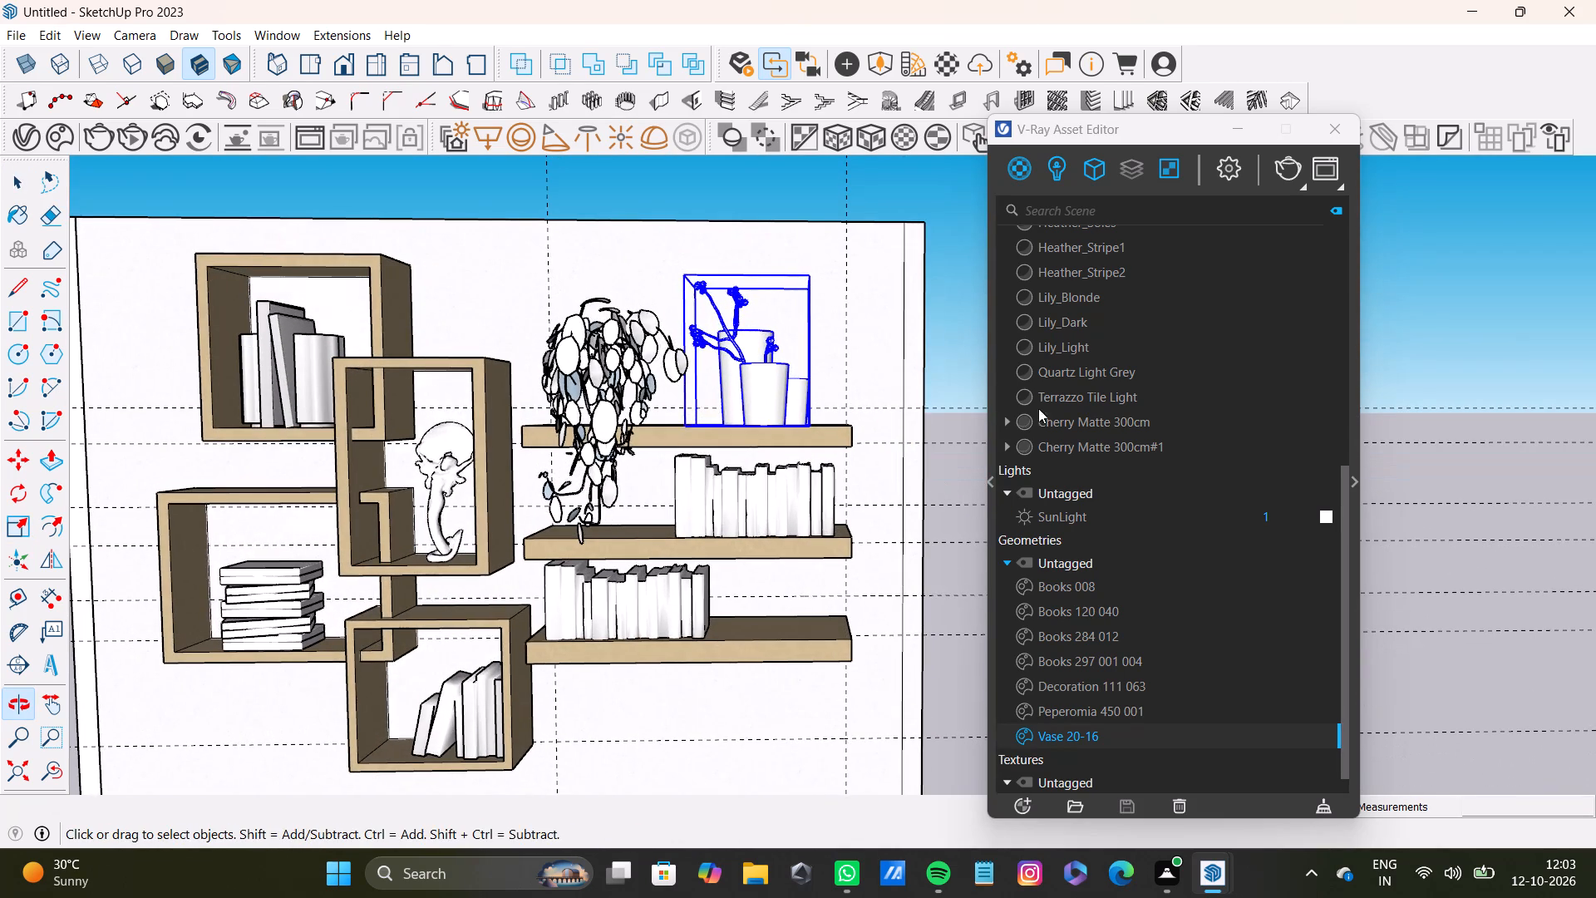
pyautogui.click(53, 138)
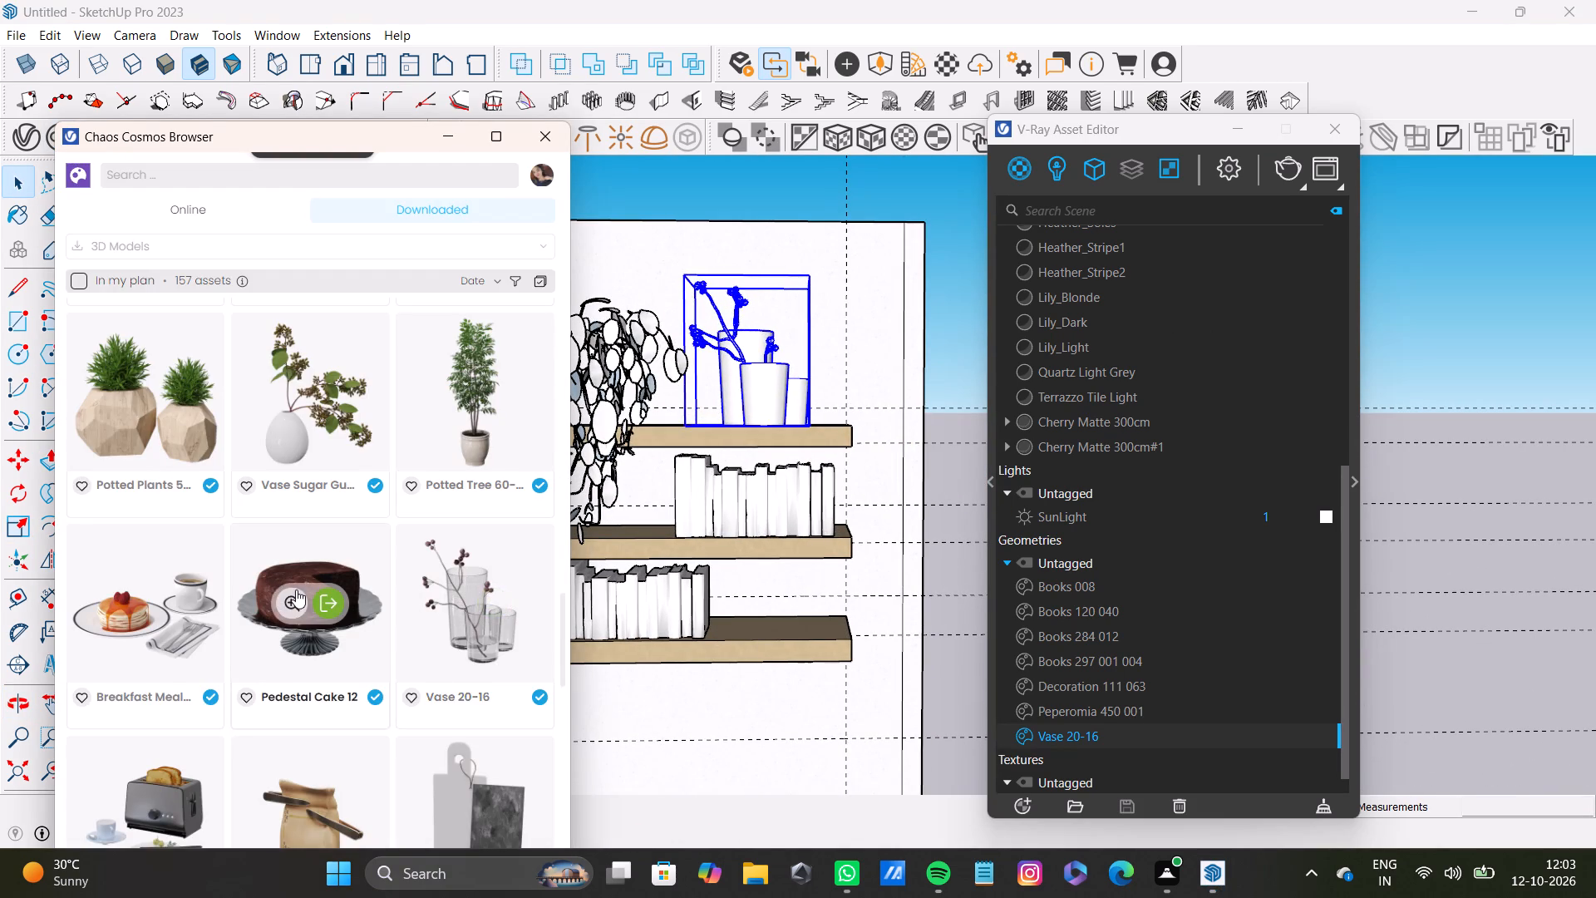
pyautogui.scroll(-5, 296, 590)
pyautogui.scroll(-6, 342, 641)
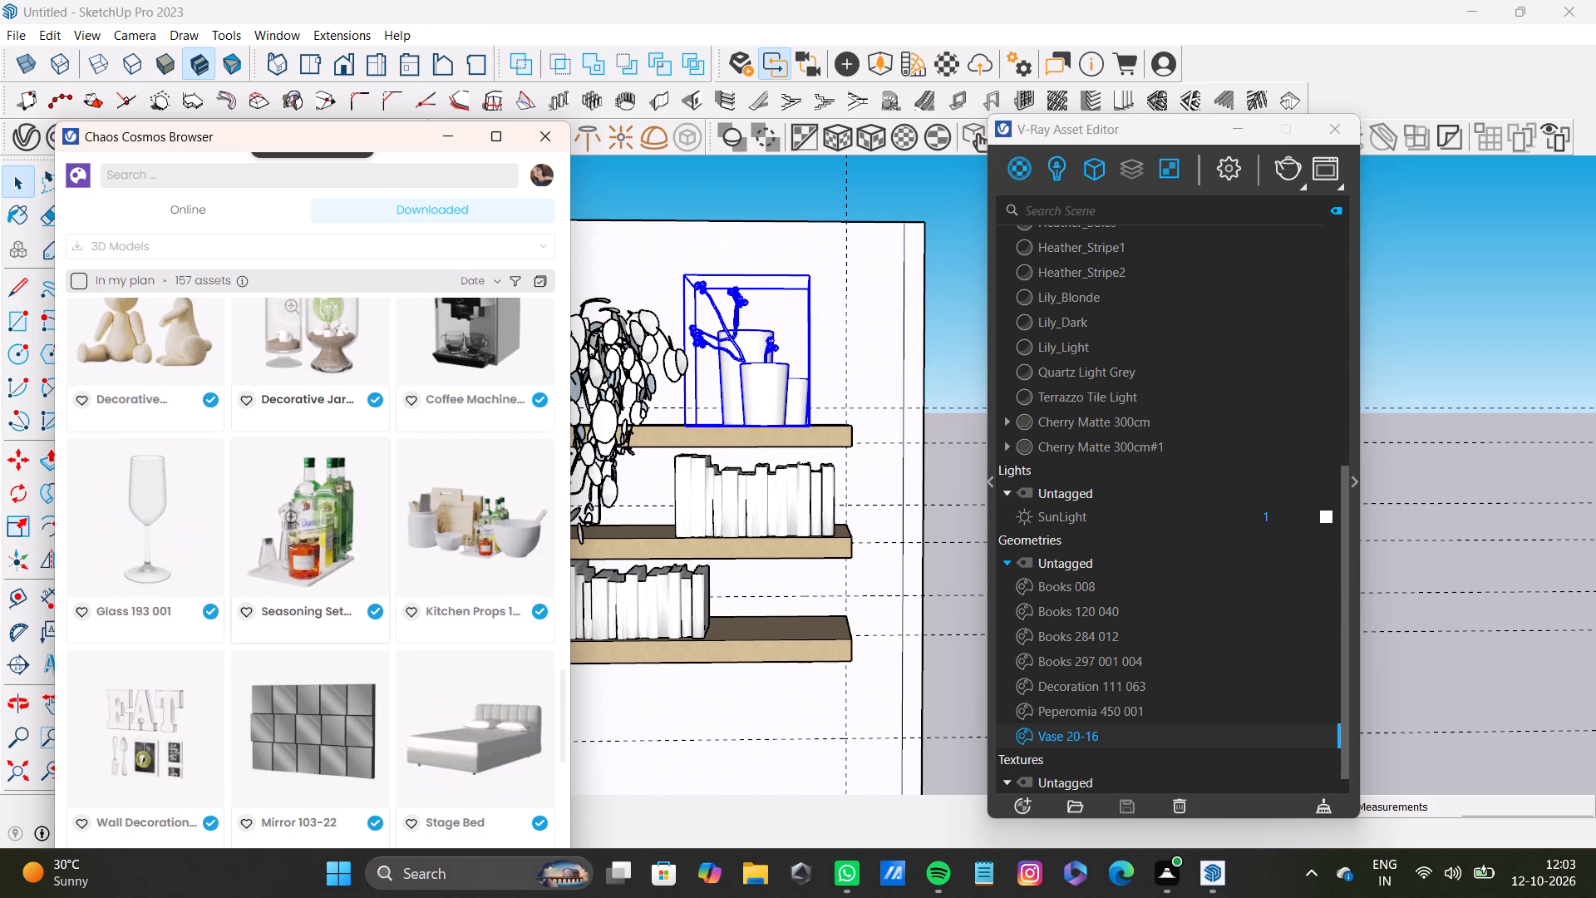
pyautogui.click(169, 310)
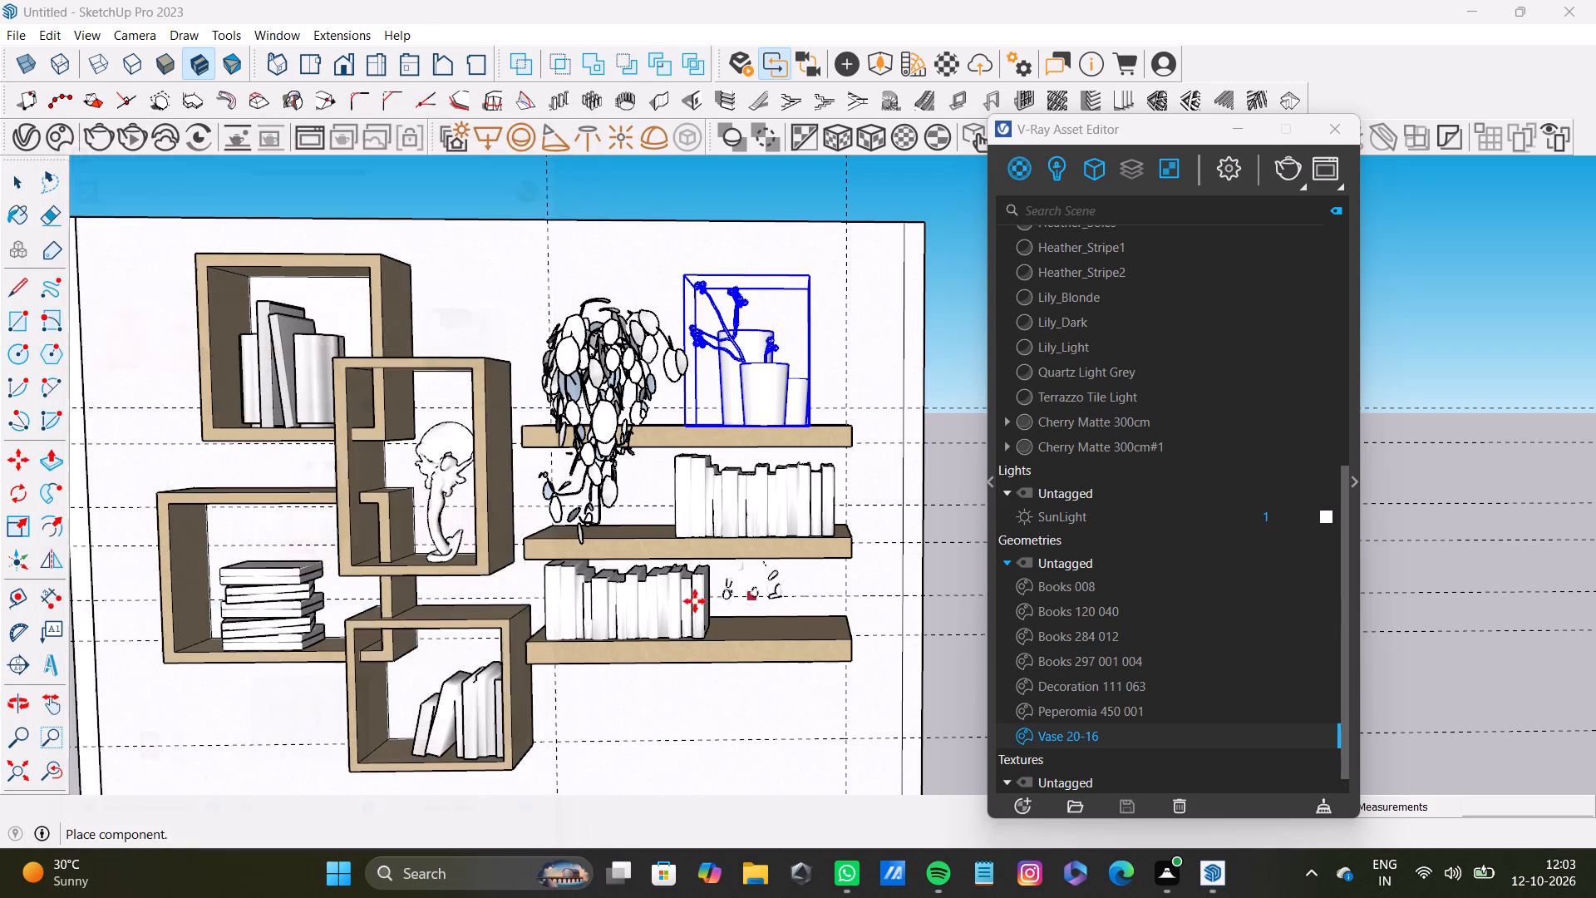
pyautogui.scroll(4, 608, 531)
pyautogui.moveTo(625, 525); pyautogui.dragTo(454, 644, button='middle')
pyautogui.scroll(11, 585, 523)
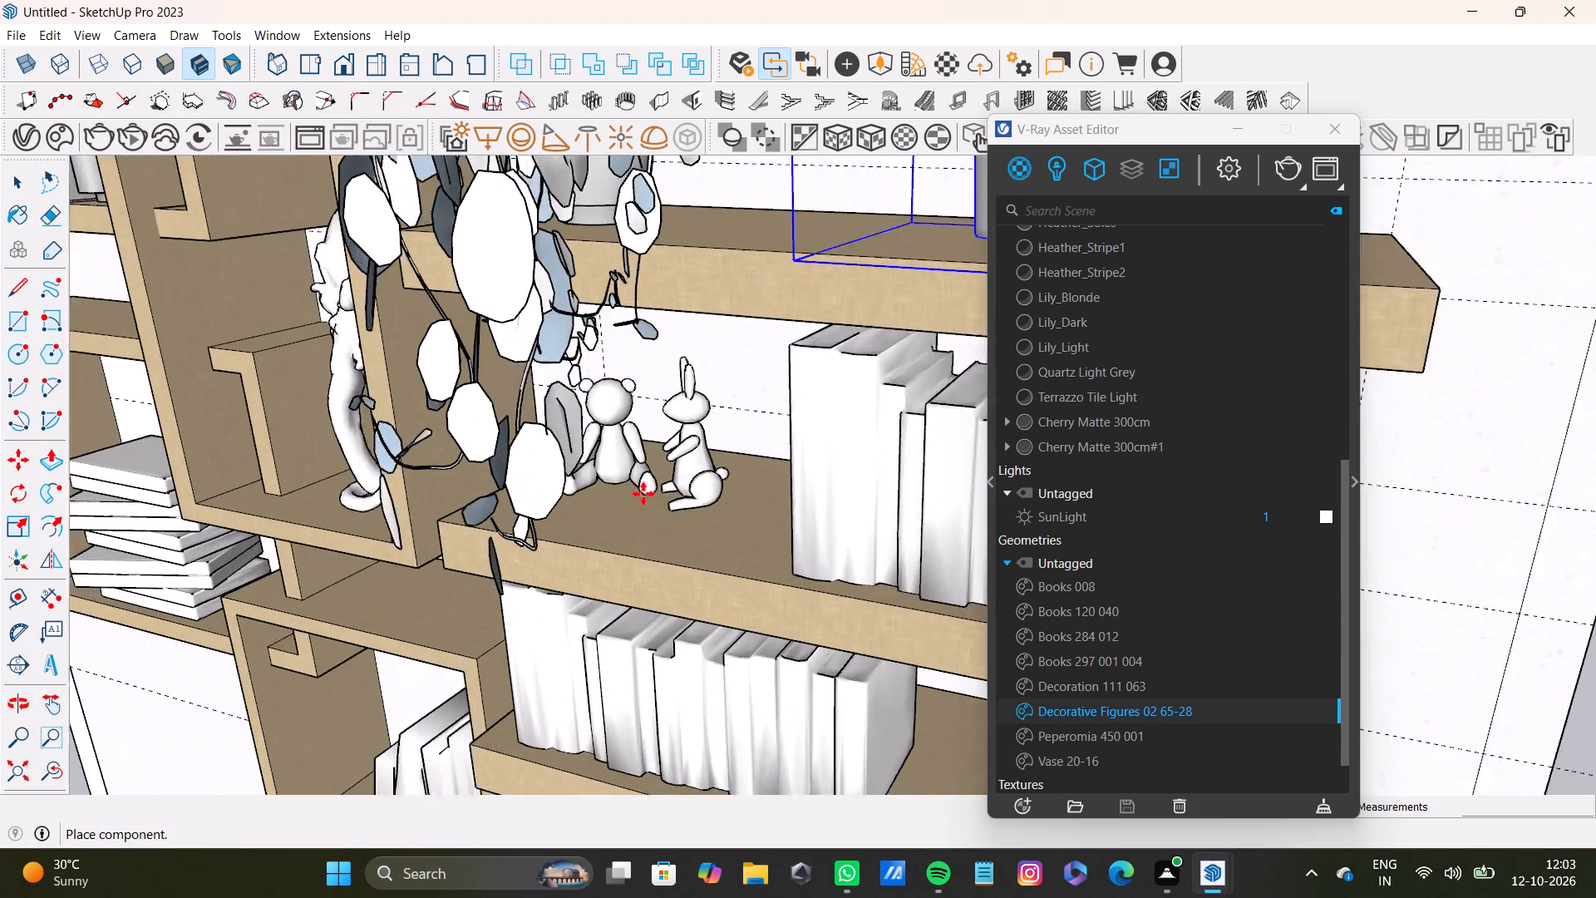
pyautogui.click(684, 529)
pyautogui.scroll(-3, 703, 600)
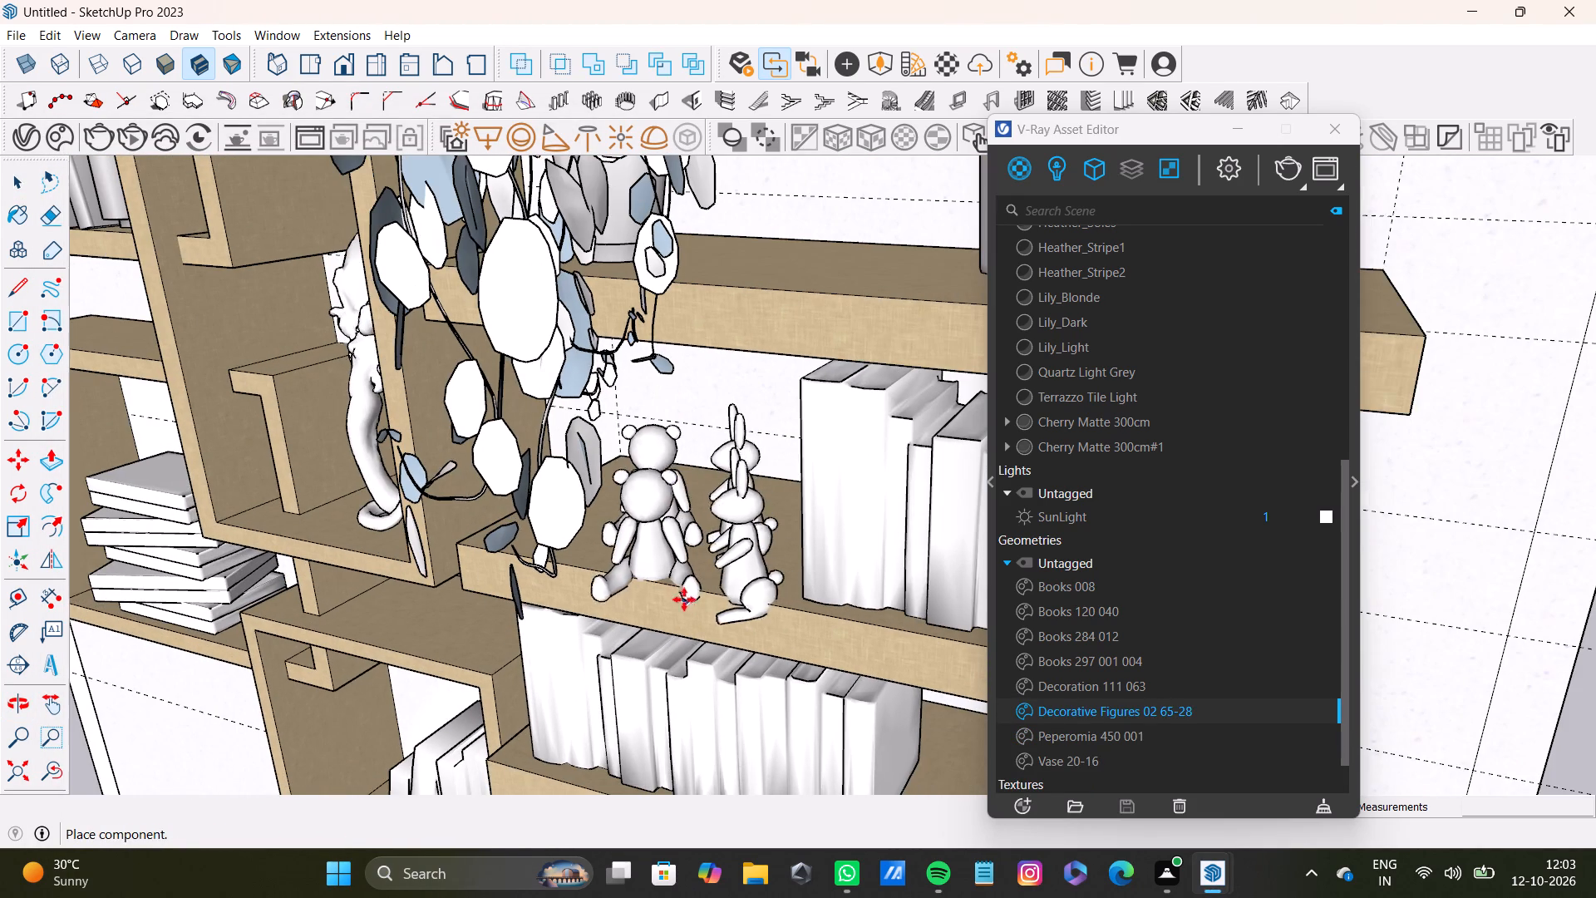
pyautogui.press('space')
# Scale the bear and rabbit figures on the middle wall shelf about 1.23 times taller and slightly wider toward the books.
pyautogui.scroll(-3, 724, 607)
pyautogui.moveTo(717, 609); pyautogui.dragTo(752, 443, button='middle')
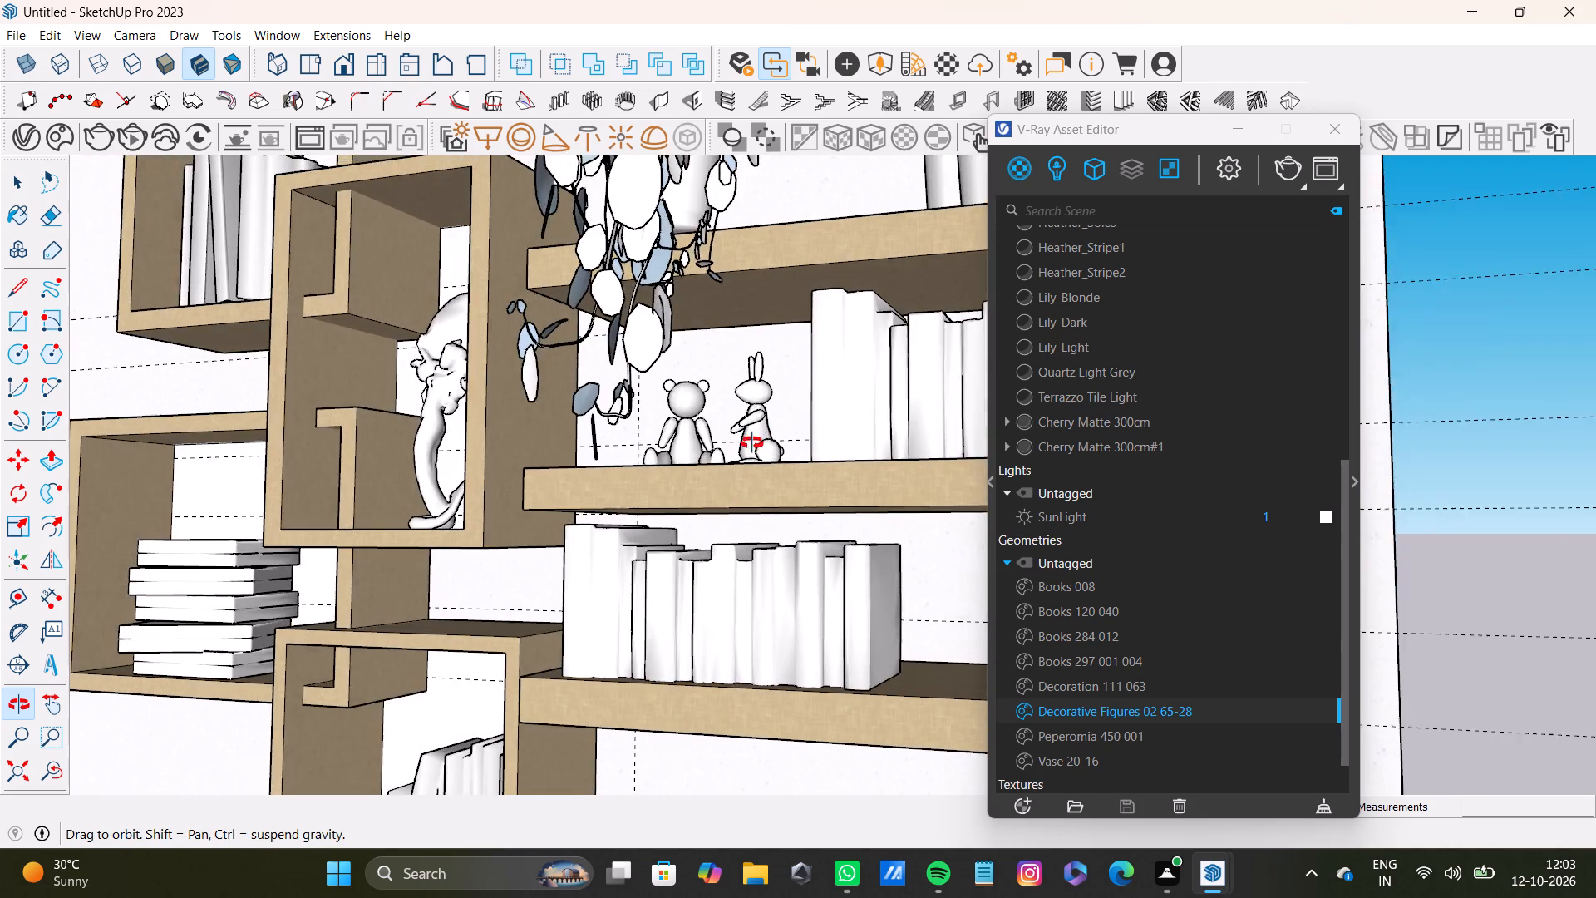
pyautogui.moveTo(752, 443); pyautogui.dragTo(791, 462, button='middle')
pyautogui.press('space')
pyautogui.click(779, 459)
pyautogui.press('s')
pyautogui.keyDown('shift'); pyautogui.moveTo(786, 424); pyautogui.dragTo(786, 471, button='middle'); pyautogui.keyUp('shift')
pyautogui.moveTo(743, 412); pyautogui.dragTo(744, 384)
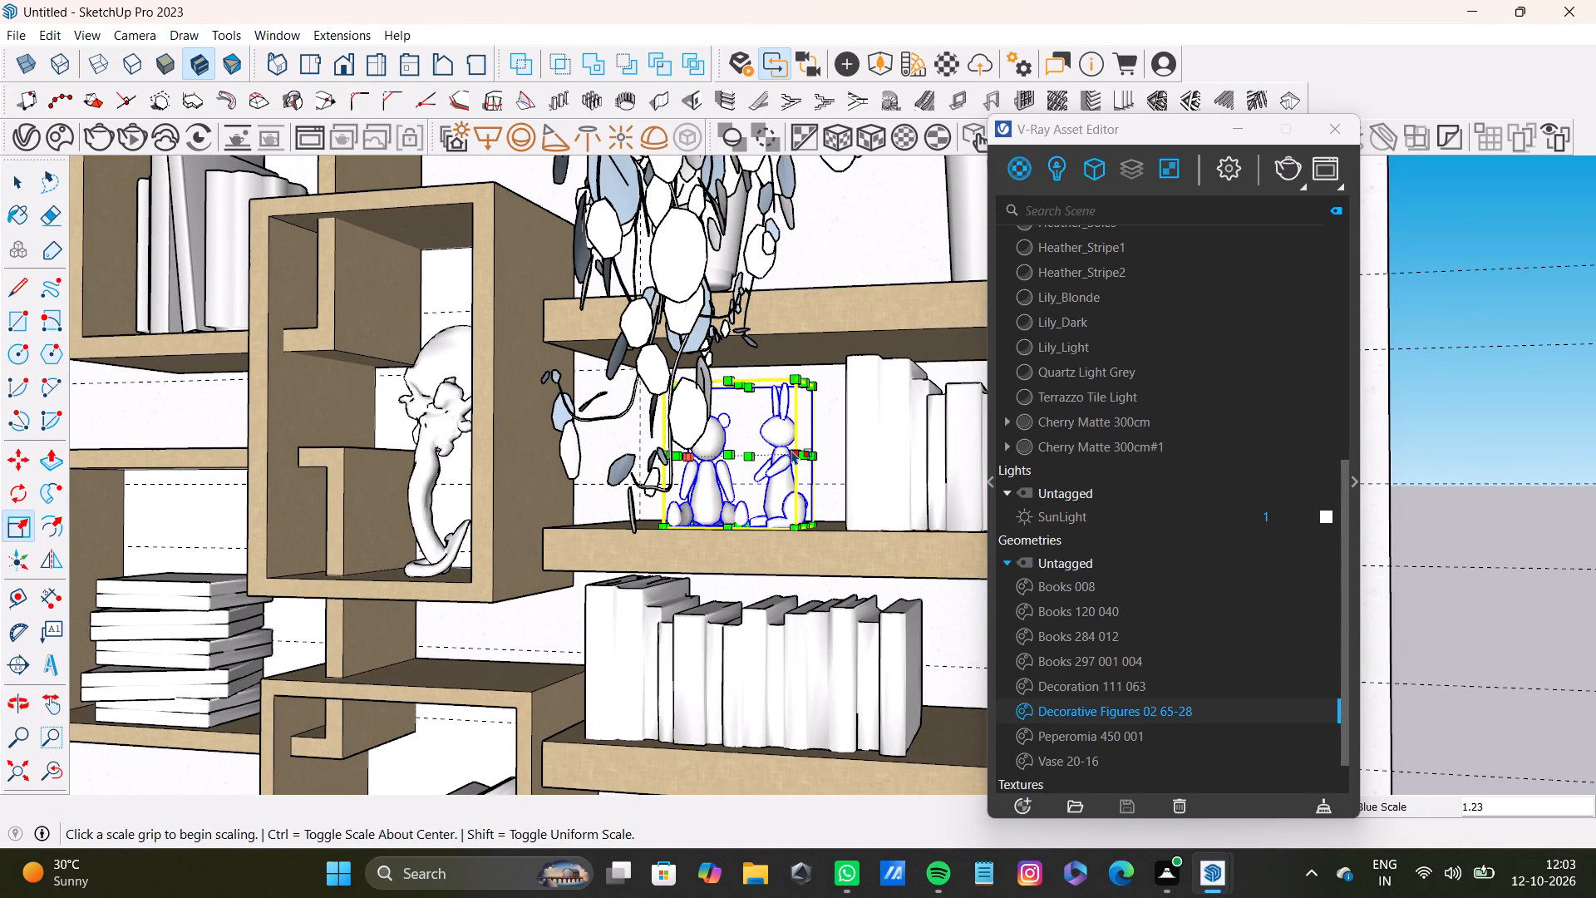
pyautogui.moveTo(807, 451); pyautogui.dragTo(825, 456)
pyautogui.press('space')
# Insert the Decorative Deer 209 004 asset from Chaos Cosmos onto the bottom wall shelf, beside the row of books.
pyautogui.scroll(-8, 812, 456)
pyautogui.keyDown('shift'); pyautogui.moveTo(805, 487); pyautogui.dragTo(733, 457, button='middle'); pyautogui.keyUp('shift')
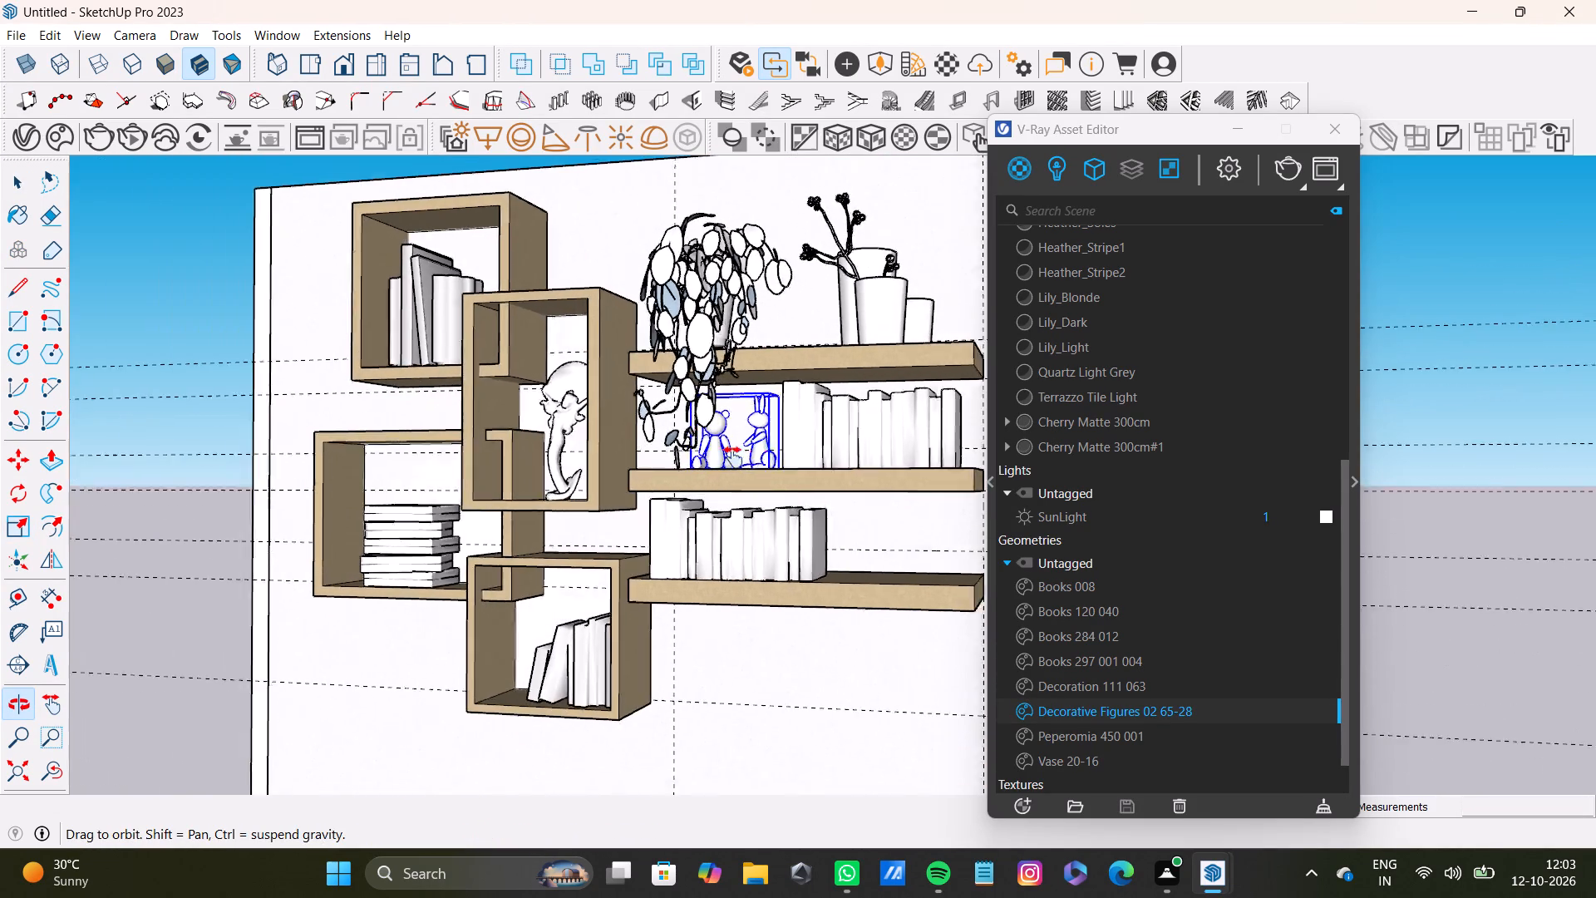
pyautogui.keyDown('shift'); pyautogui.moveTo(733, 457); pyautogui.dragTo(685, 513, button='middle'); pyautogui.keyUp('shift')
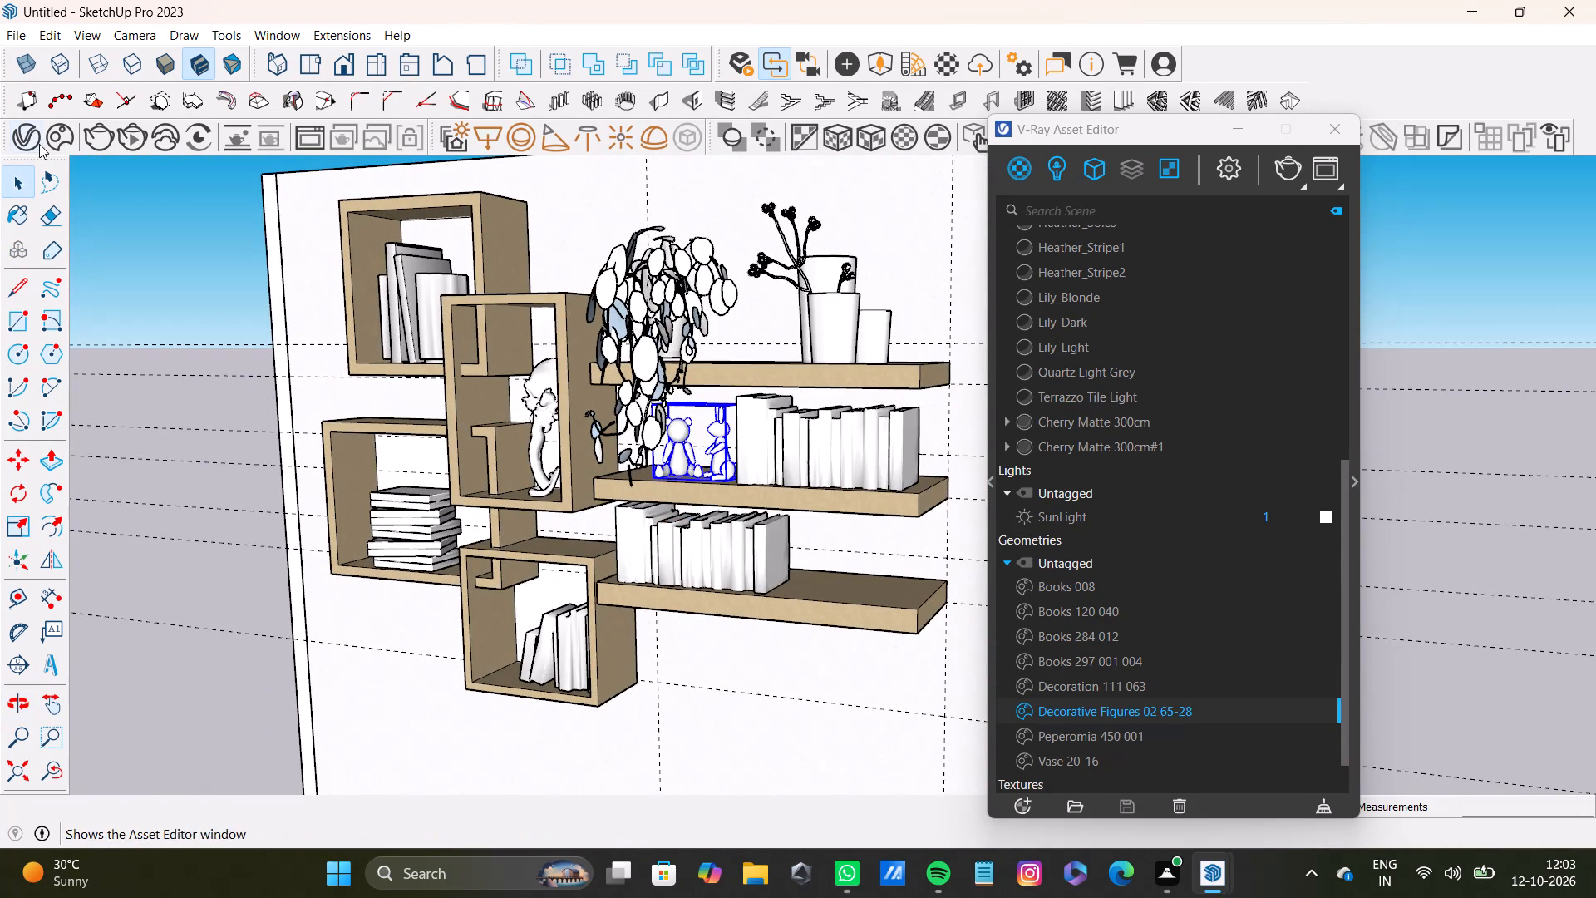
pyautogui.click(55, 137)
pyautogui.scroll(-6, 436, 610)
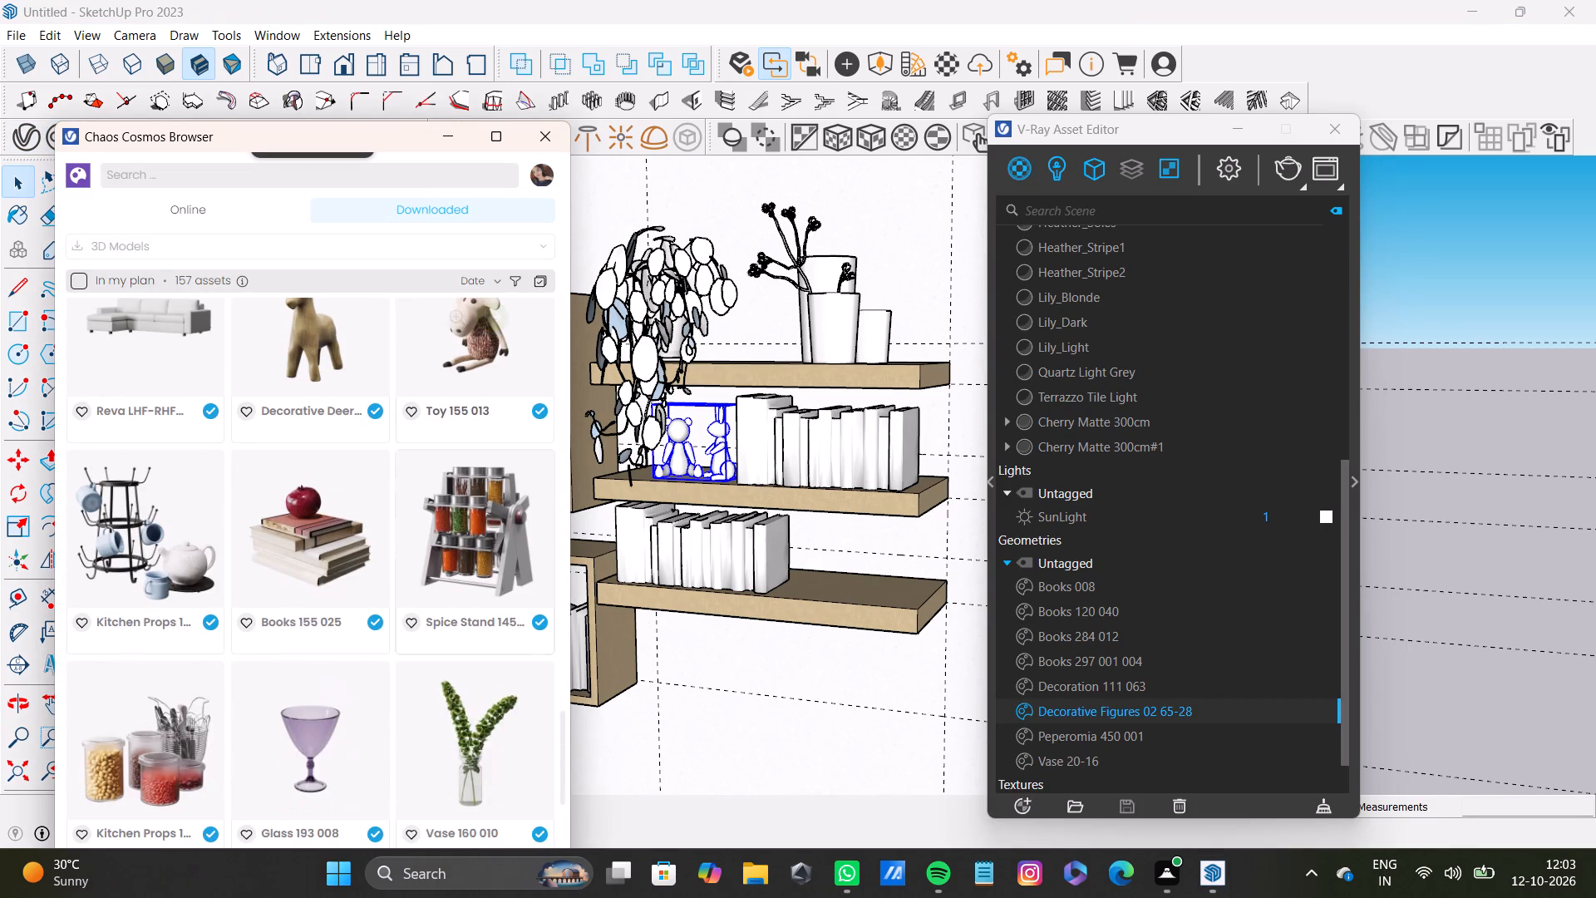
pyautogui.scroll(-4, 440, 595)
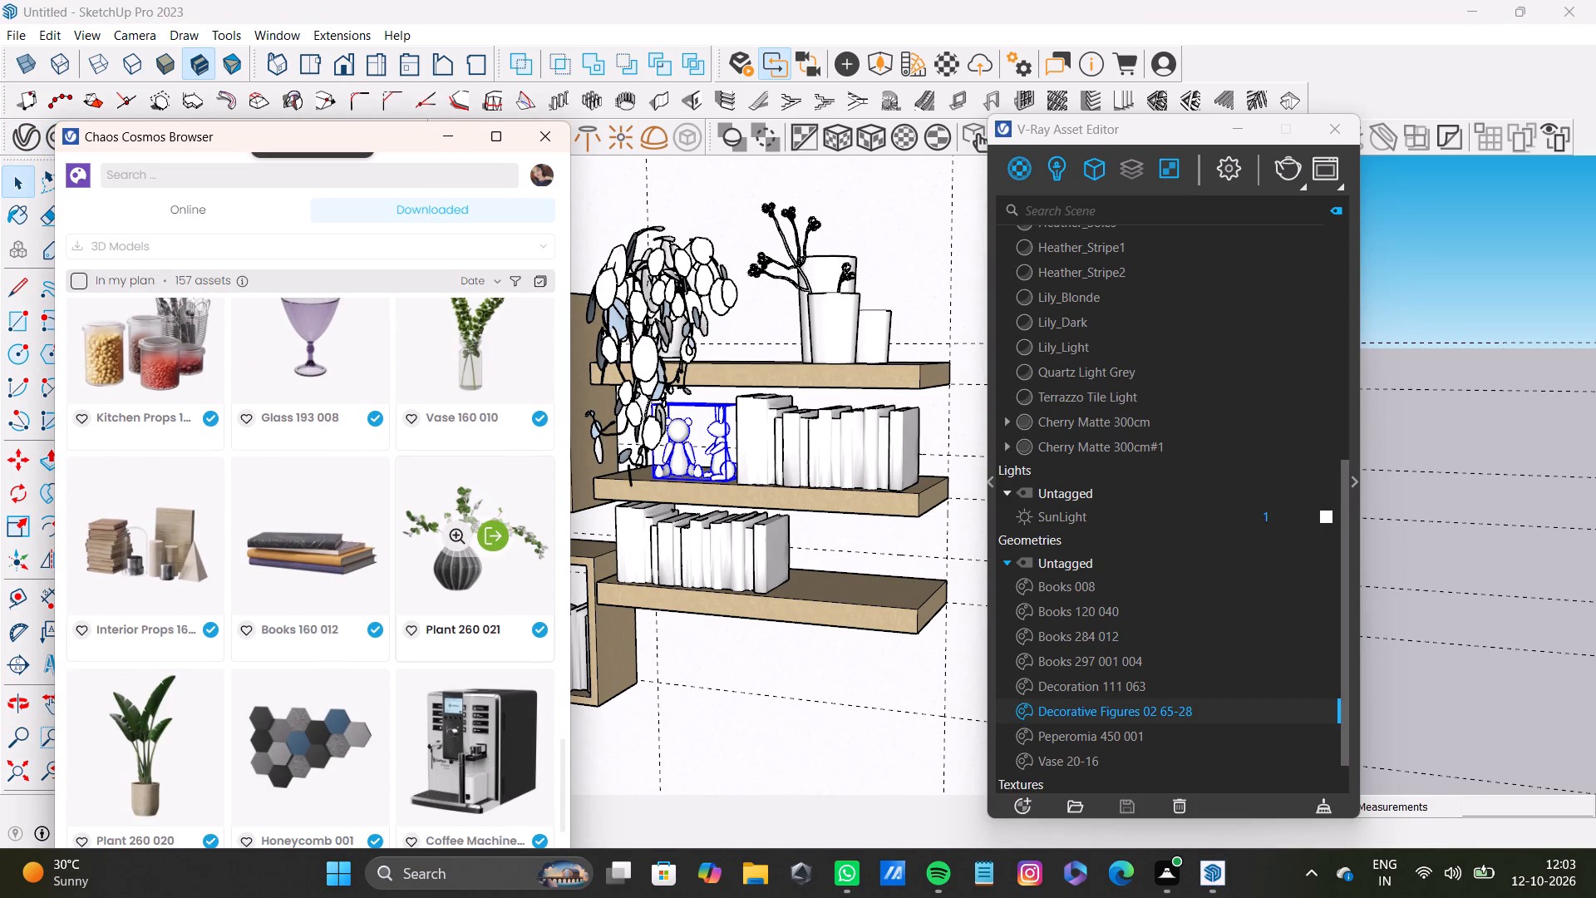
pyautogui.scroll(-5, 438, 594)
pyautogui.scroll(2, 436, 594)
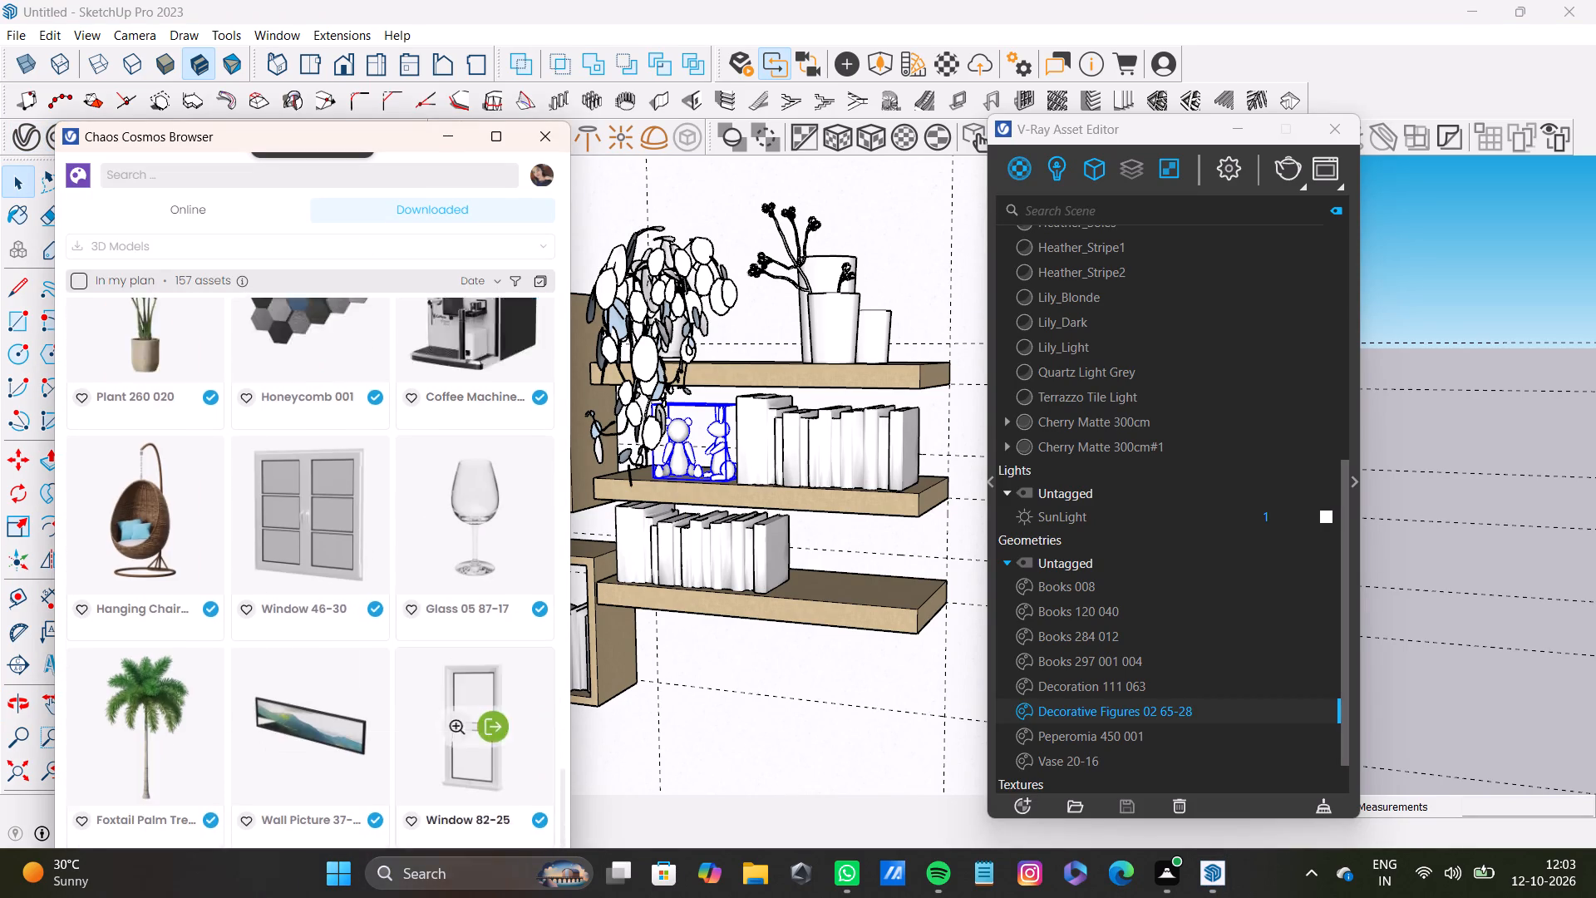
pyautogui.scroll(12, 436, 594)
pyautogui.scroll(-2, 427, 627)
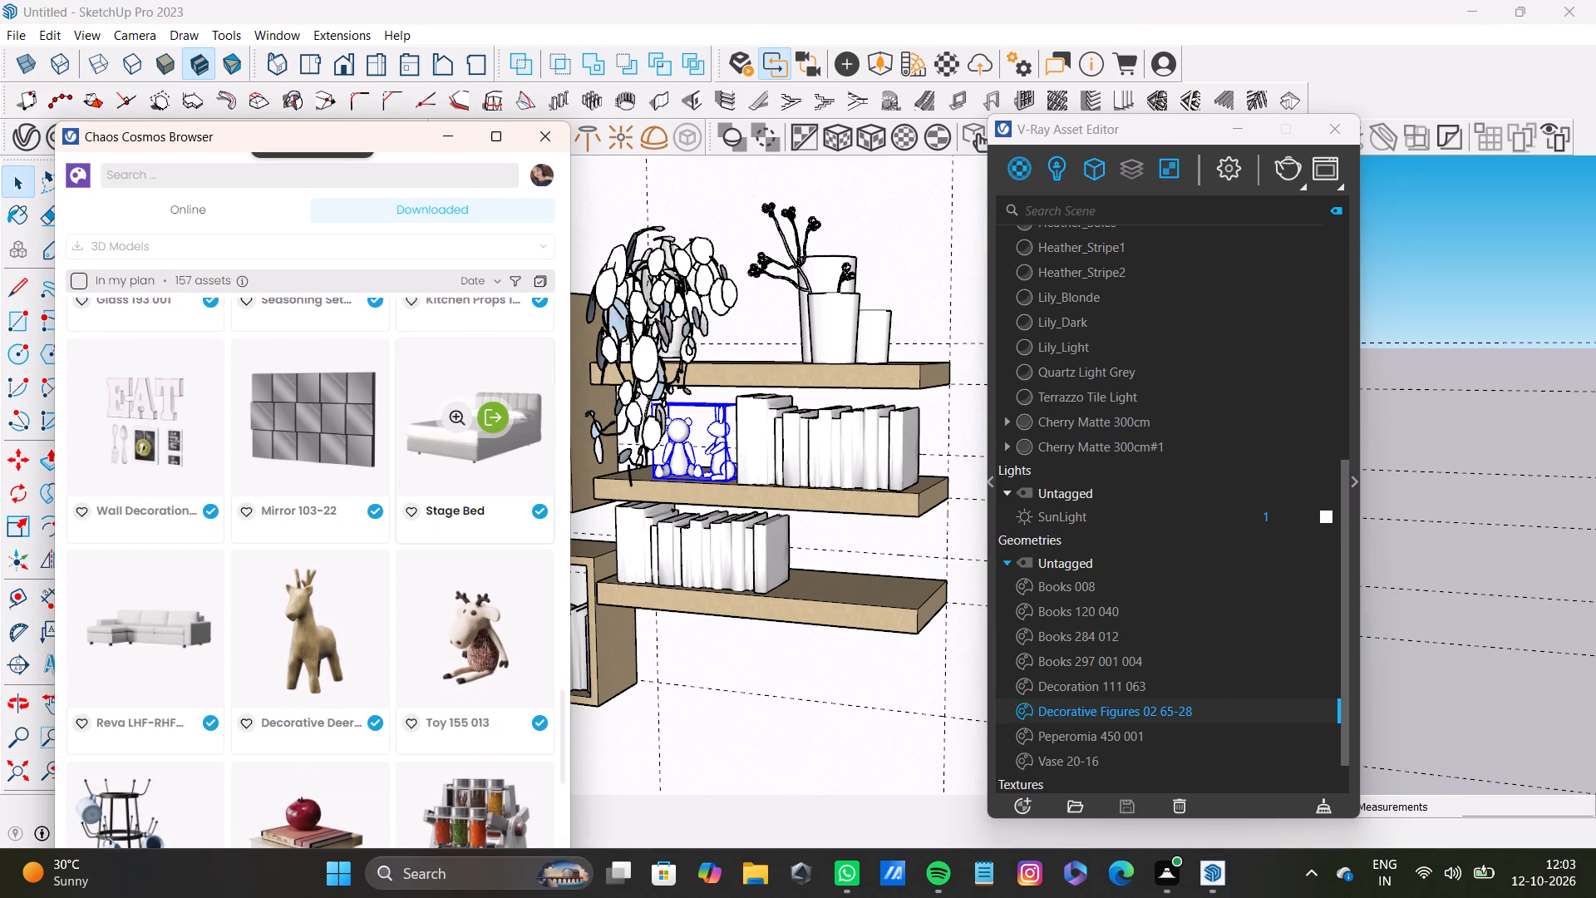
pyautogui.click(323, 625)
pyautogui.moveTo(724, 629); pyautogui.dragTo(908, 648, button='middle')
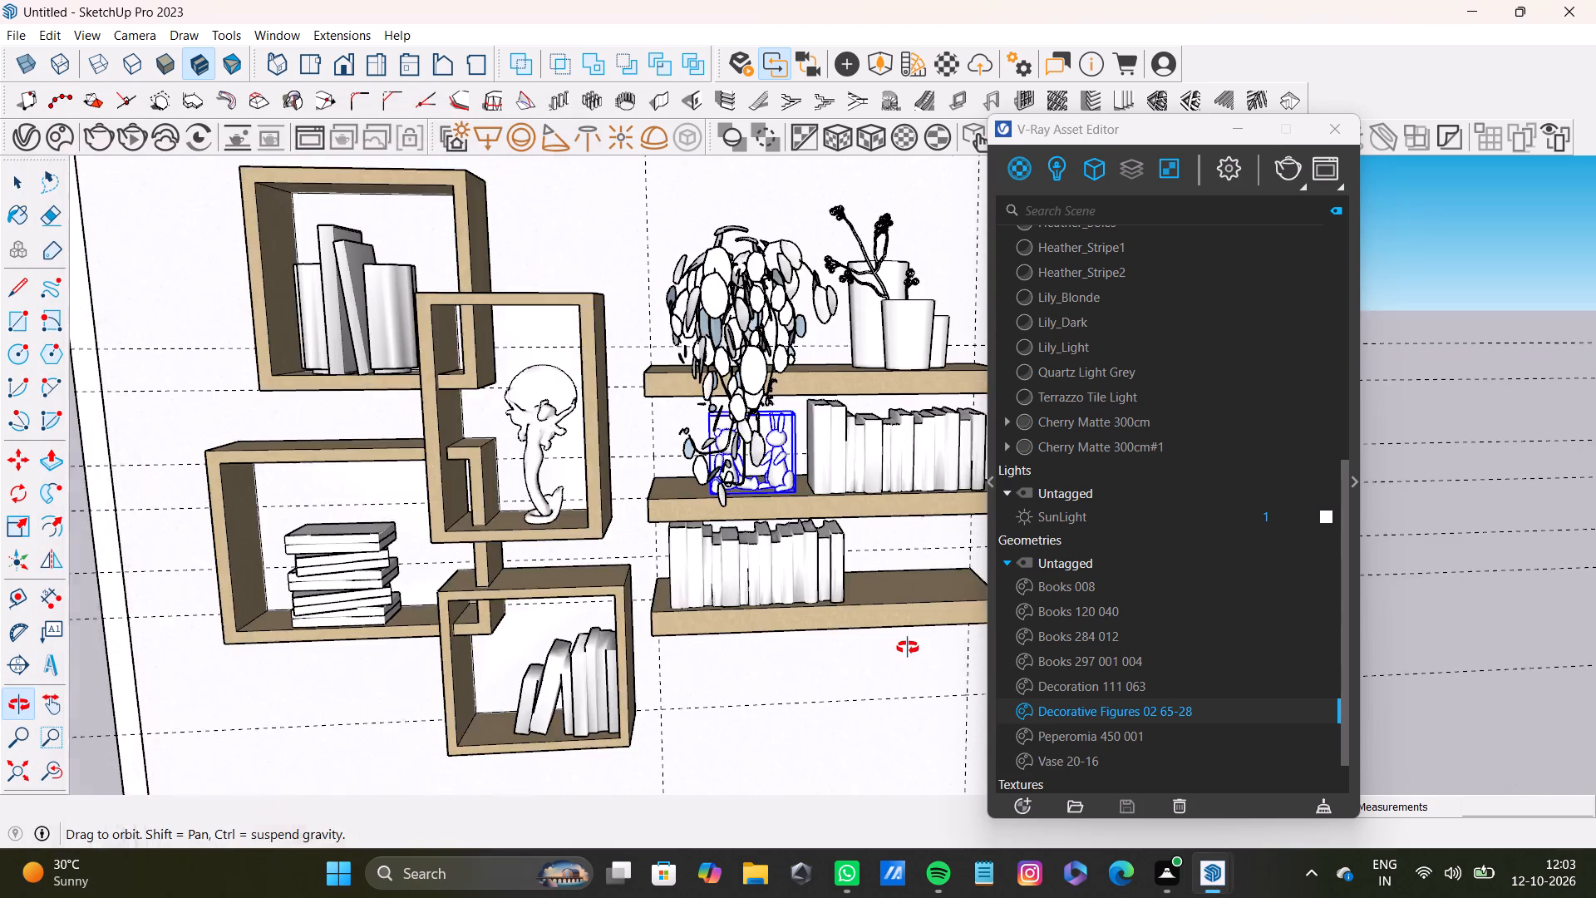
pyautogui.moveTo(908, 648); pyautogui.dragTo(578, 602, button='middle')
pyautogui.scroll(5, 589, 529)
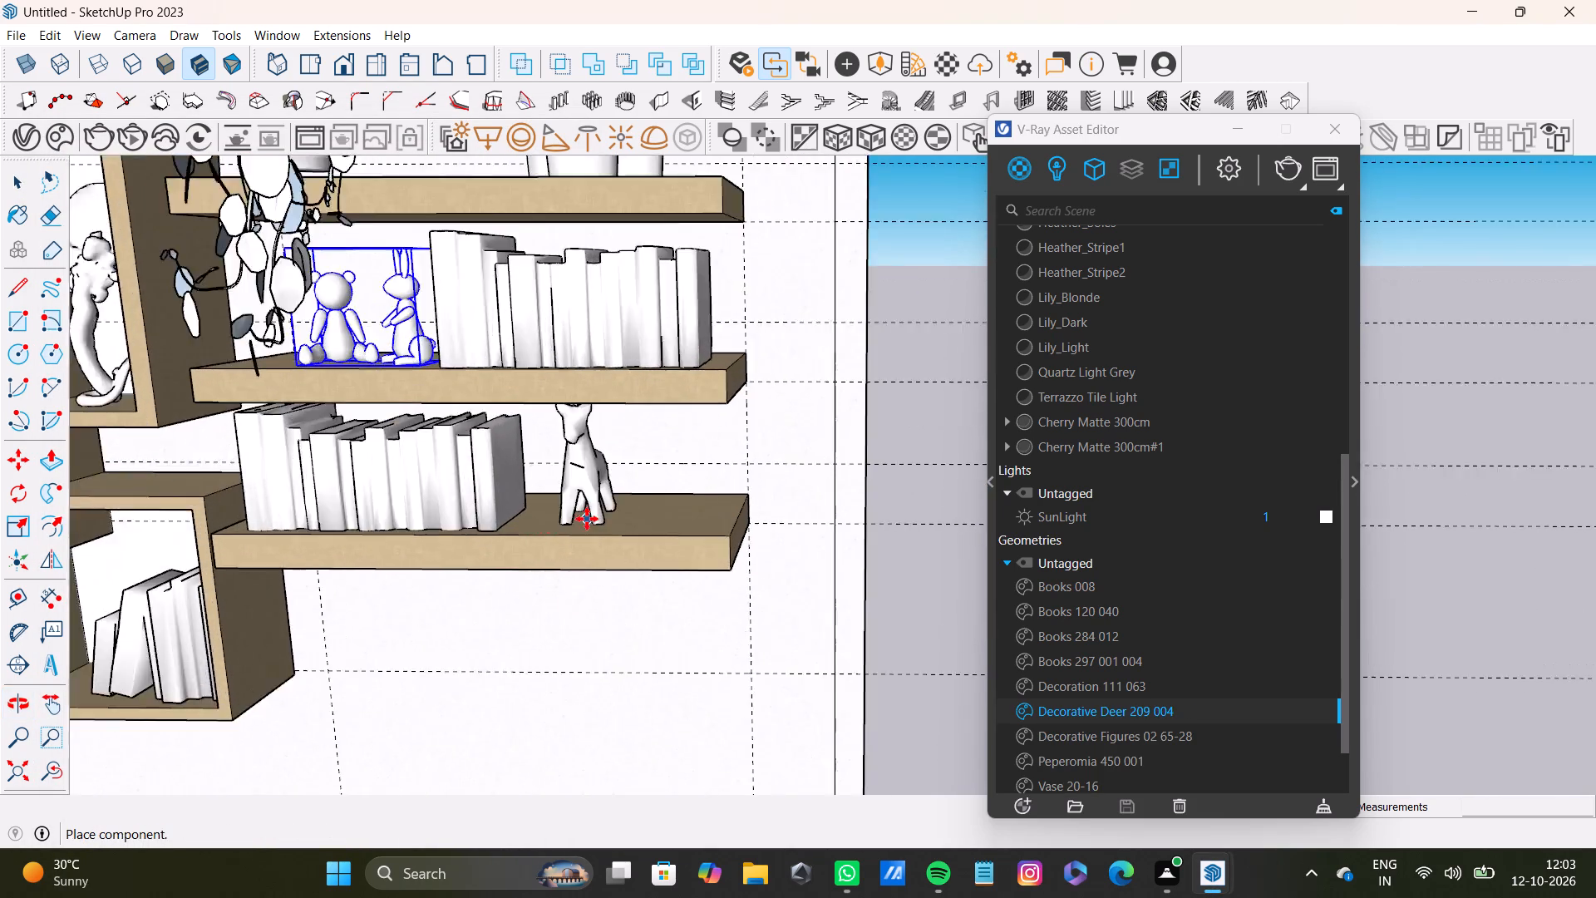
pyautogui.scroll(3, 587, 519)
pyautogui.moveTo(659, 528); pyautogui.dragTo(526, 511, button='middle')
pyautogui.click(585, 506)
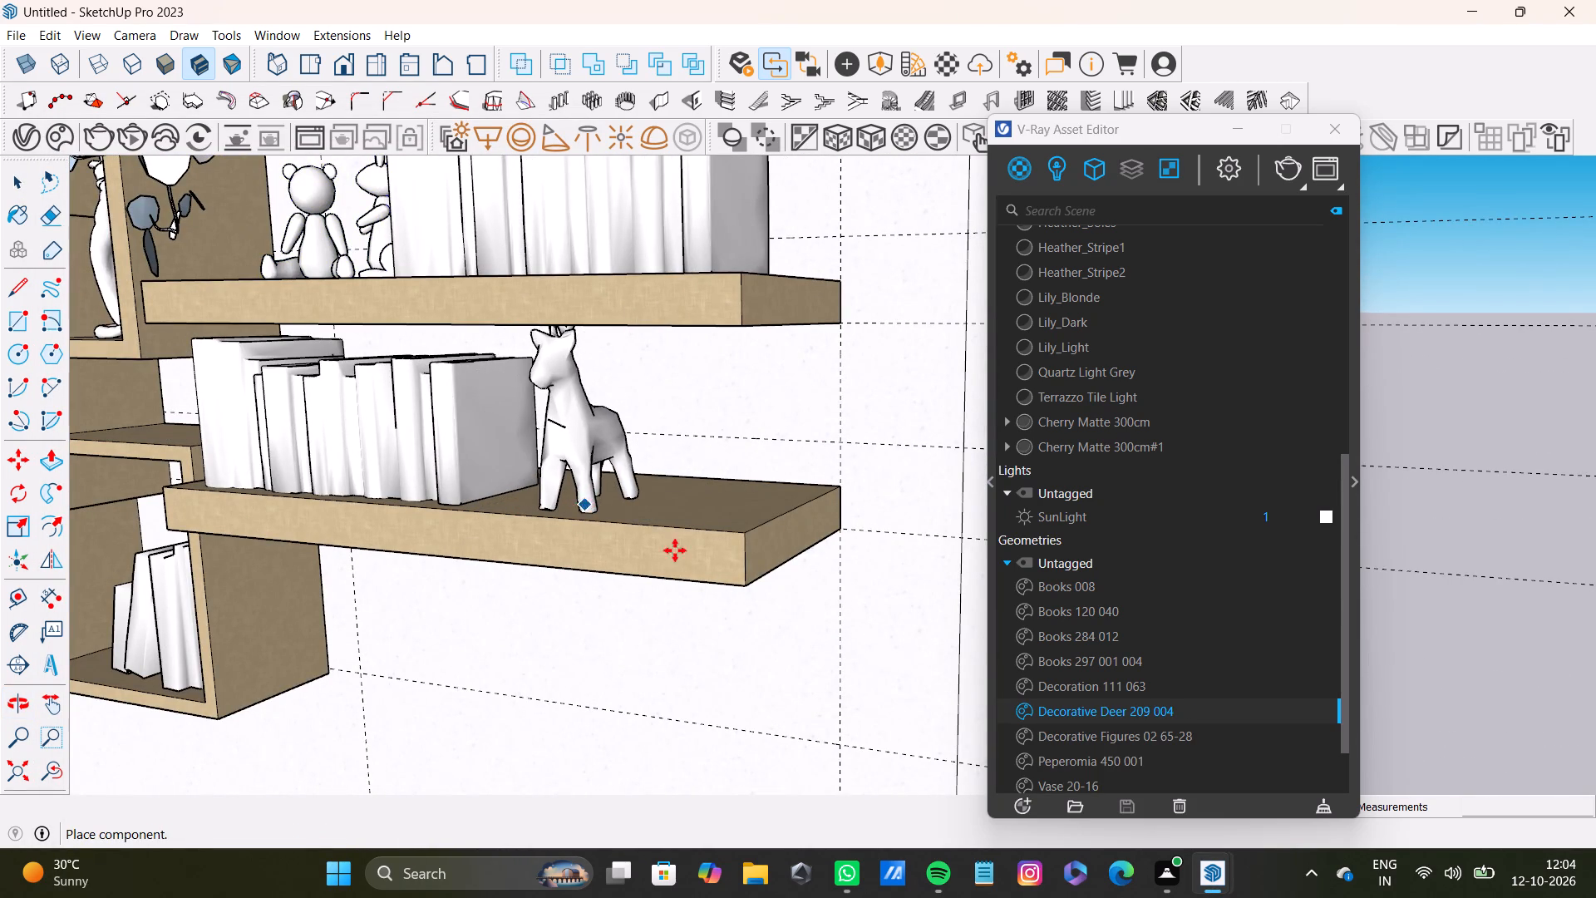
pyautogui.press('space')
# Scale the decorative deer shorter by lowering its top below the middle wall shelf.
pyautogui.moveTo(599, 575); pyautogui.dragTo(599, 601, button='middle')
pyautogui.click(555, 467)
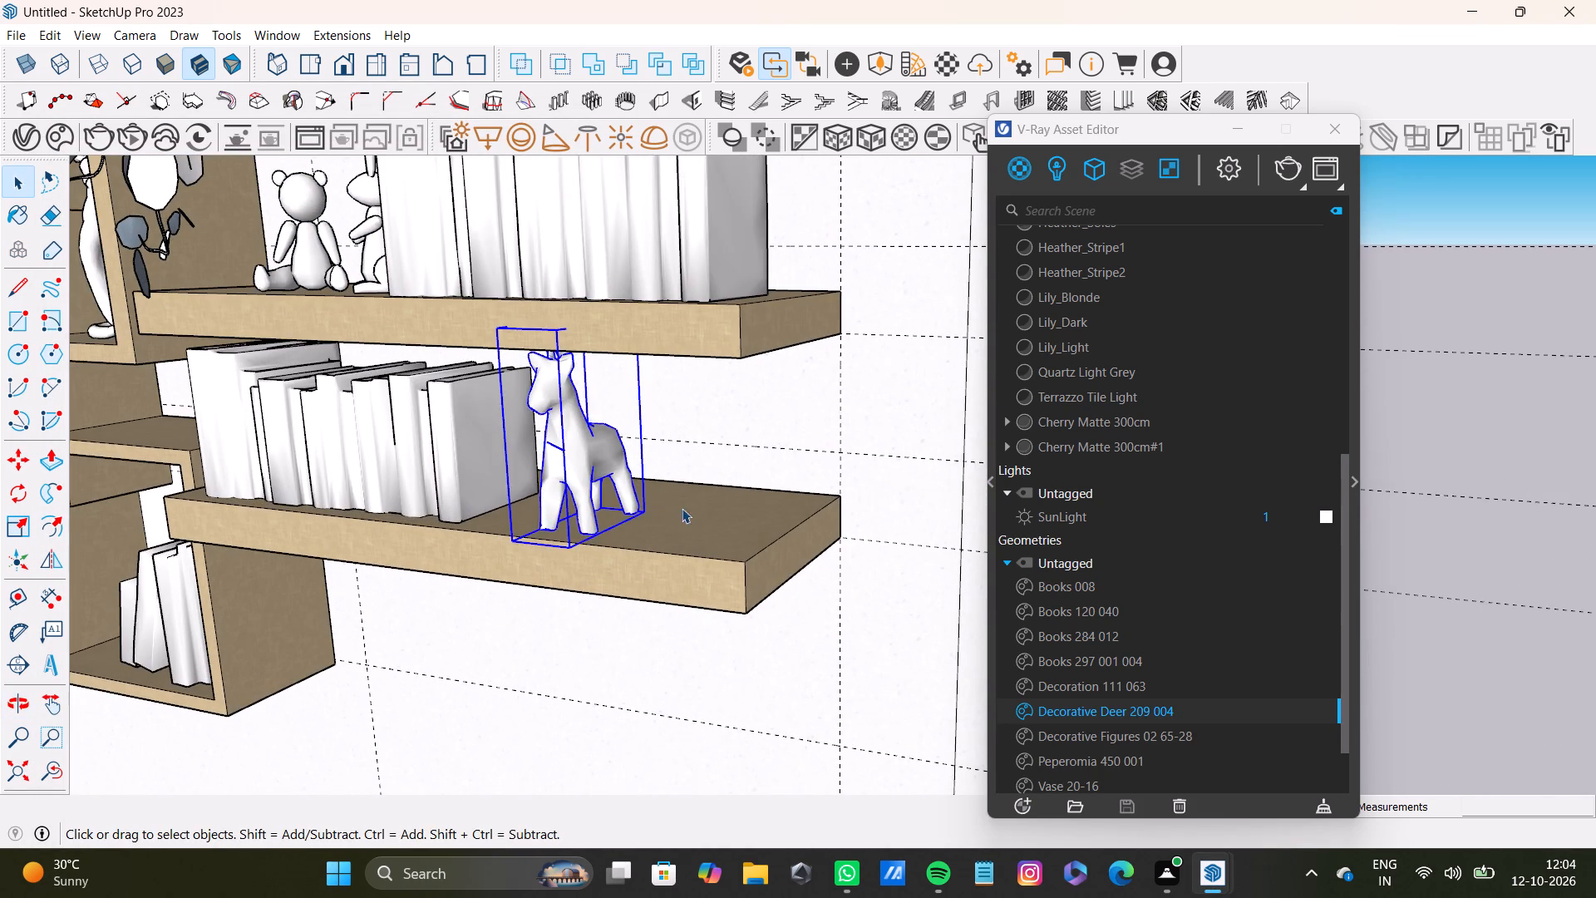
pyautogui.moveTo(710, 520); pyautogui.dragTo(641, 511, button='middle')
pyautogui.press('s')
pyautogui.keyDown('shift'); pyautogui.moveTo(589, 424); pyautogui.dragTo(614, 523, button='middle'); pyautogui.keyUp('shift')
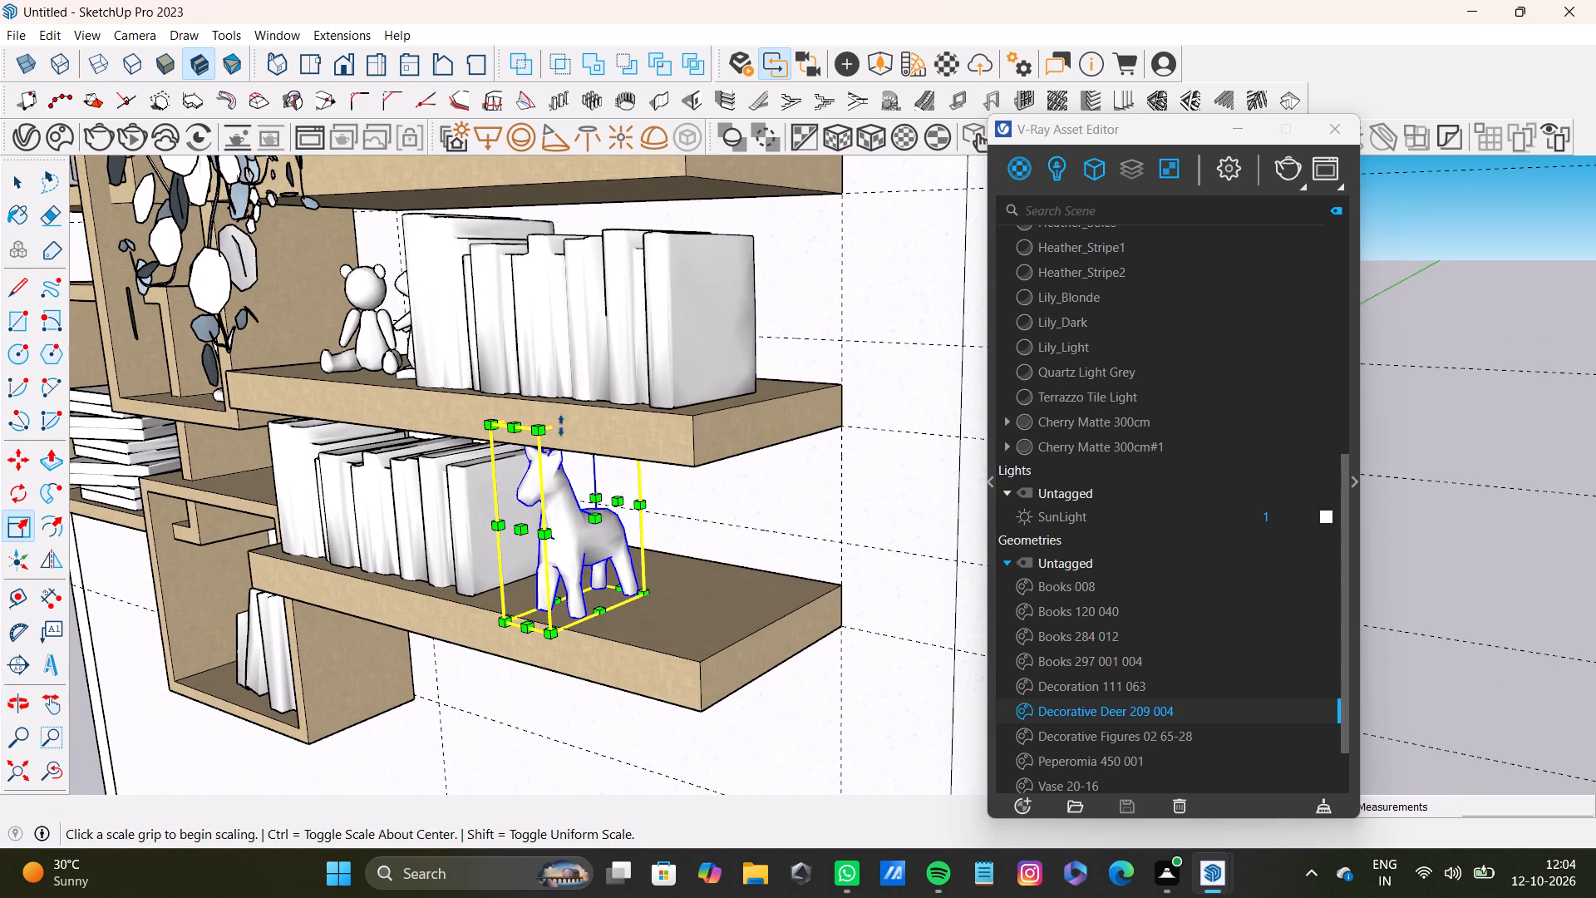
pyautogui.moveTo(565, 413); pyautogui.dragTo(566, 445)
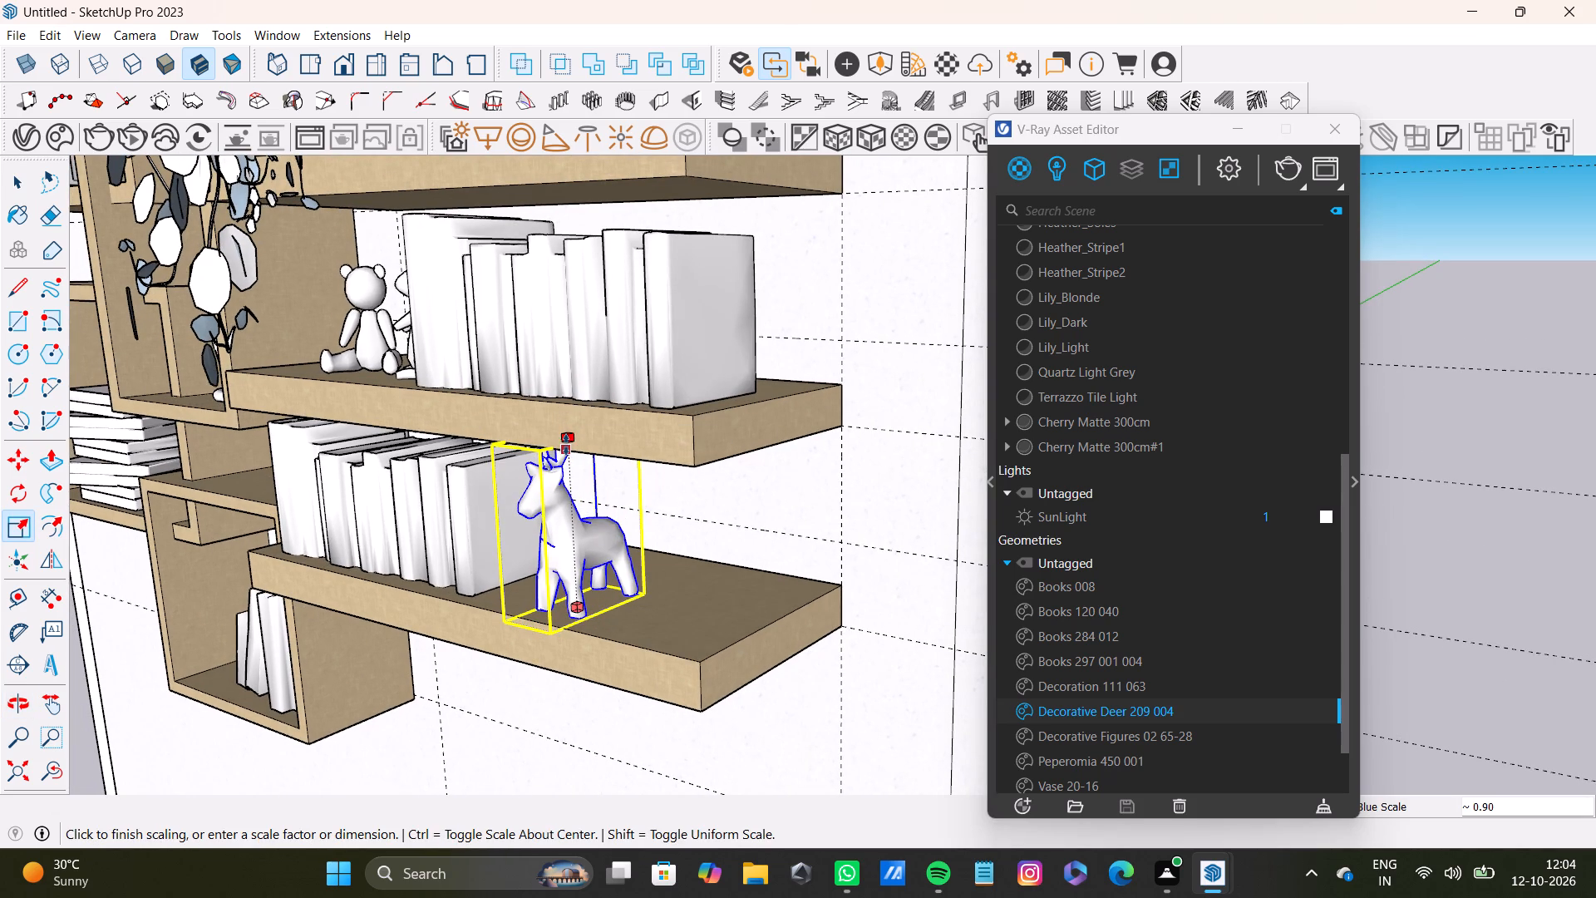
pyautogui.moveTo(566, 445); pyautogui.dragTo(573, 467)
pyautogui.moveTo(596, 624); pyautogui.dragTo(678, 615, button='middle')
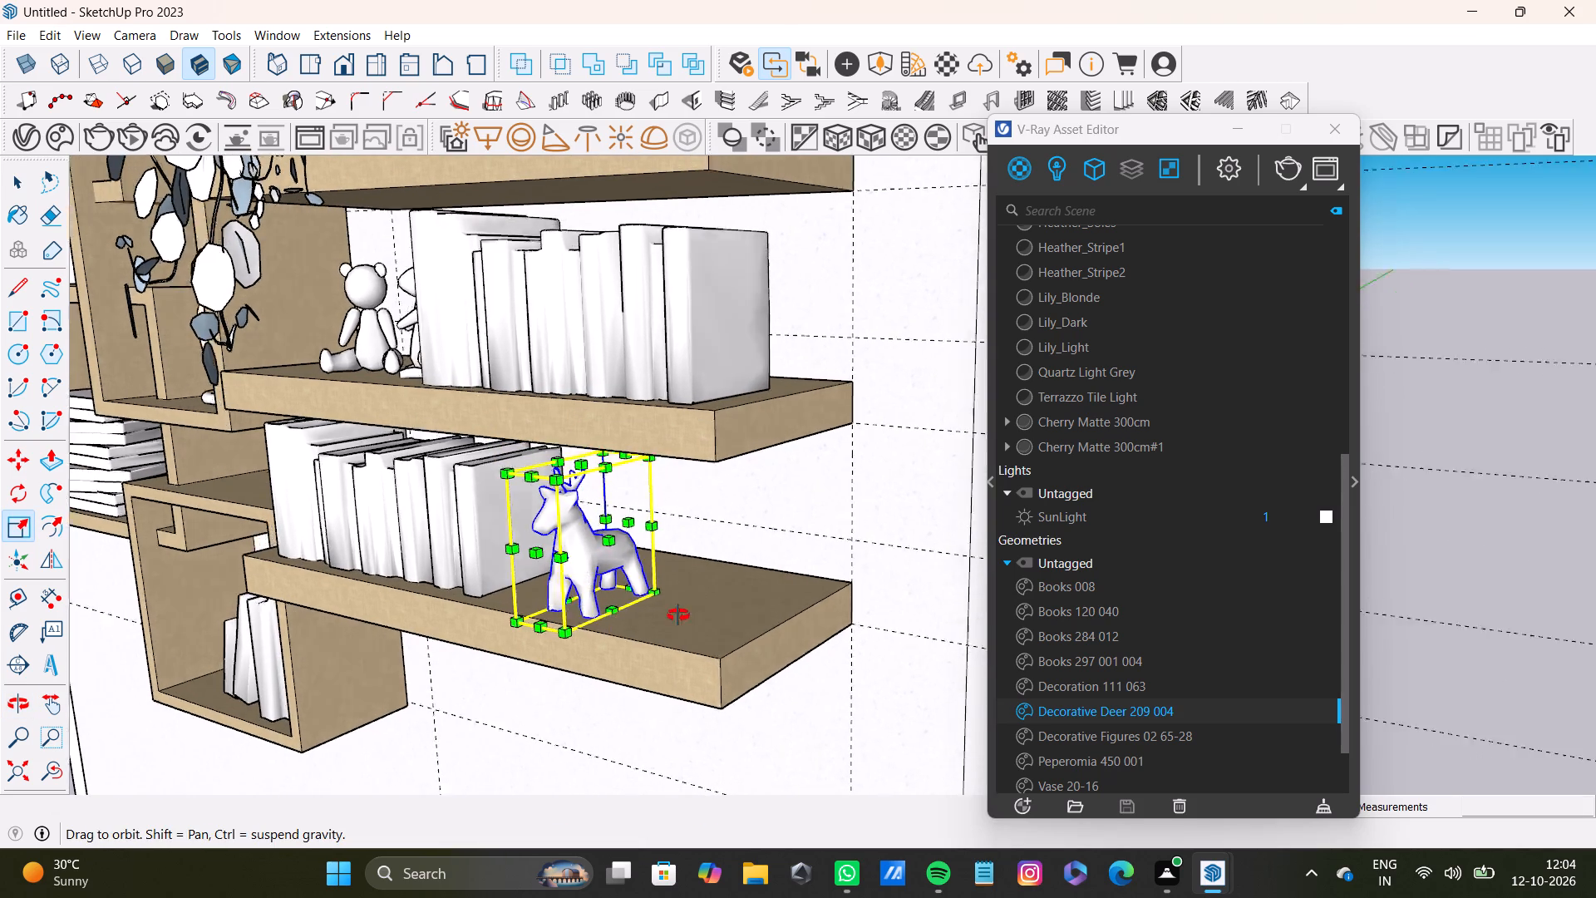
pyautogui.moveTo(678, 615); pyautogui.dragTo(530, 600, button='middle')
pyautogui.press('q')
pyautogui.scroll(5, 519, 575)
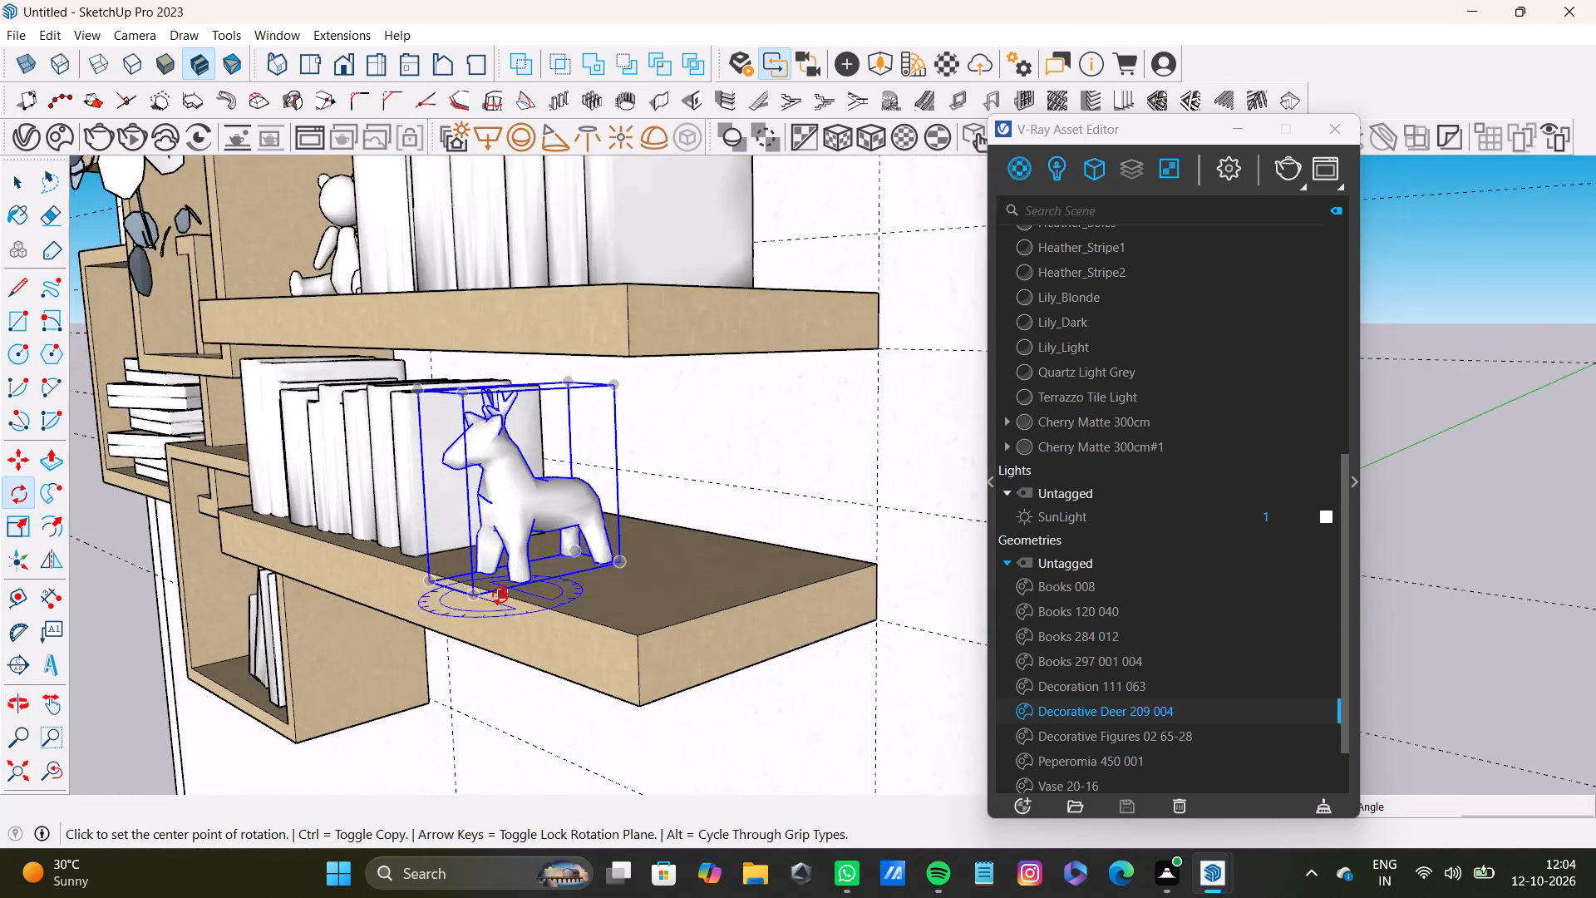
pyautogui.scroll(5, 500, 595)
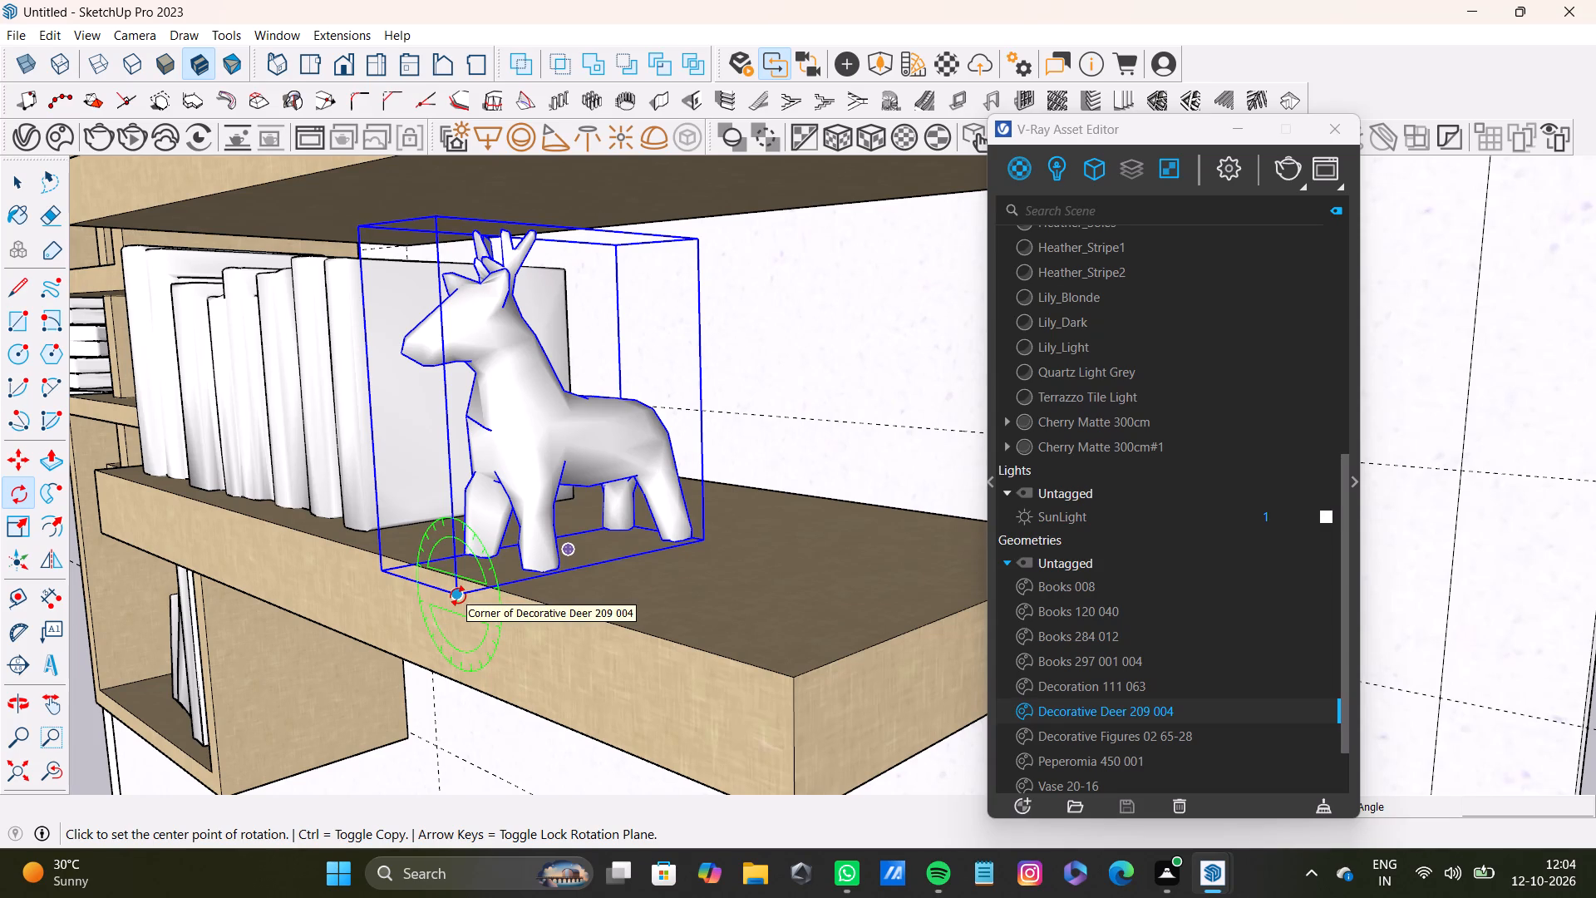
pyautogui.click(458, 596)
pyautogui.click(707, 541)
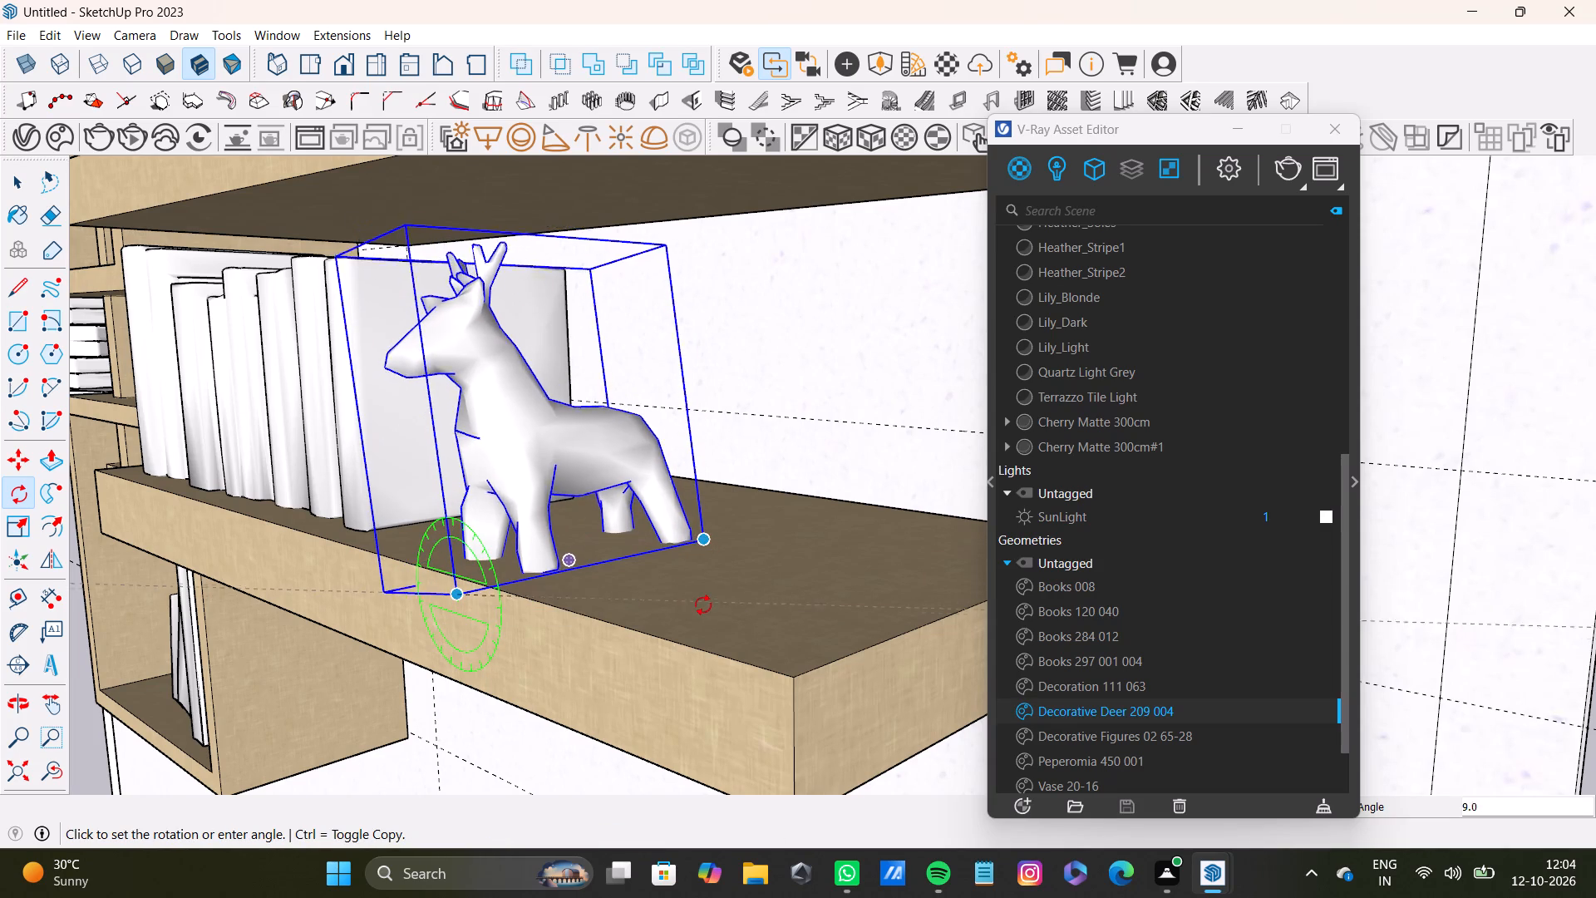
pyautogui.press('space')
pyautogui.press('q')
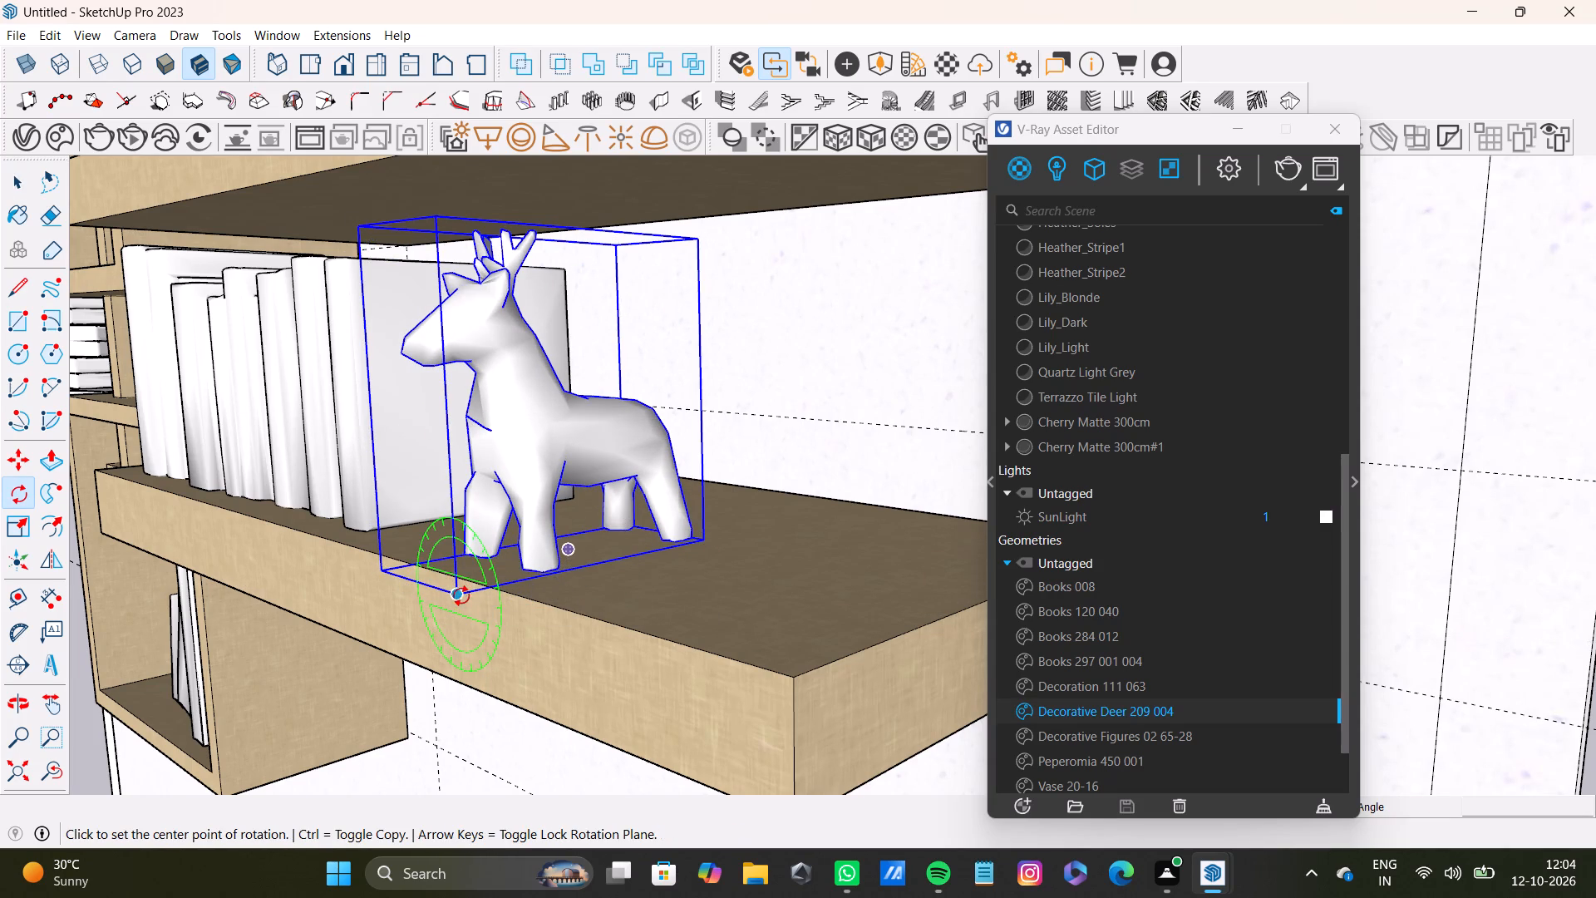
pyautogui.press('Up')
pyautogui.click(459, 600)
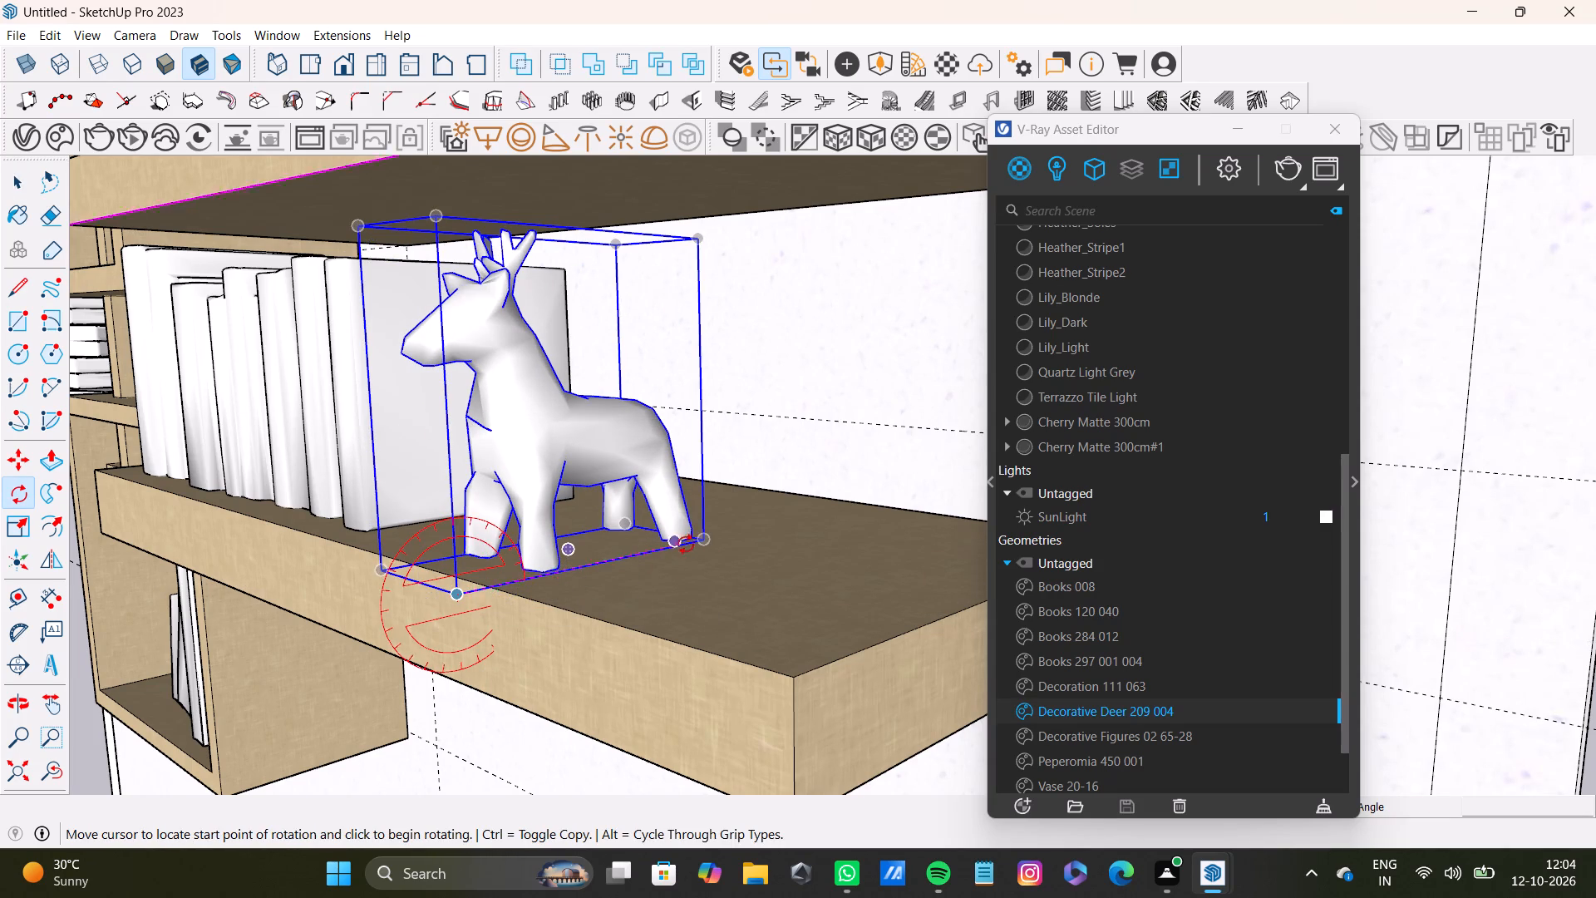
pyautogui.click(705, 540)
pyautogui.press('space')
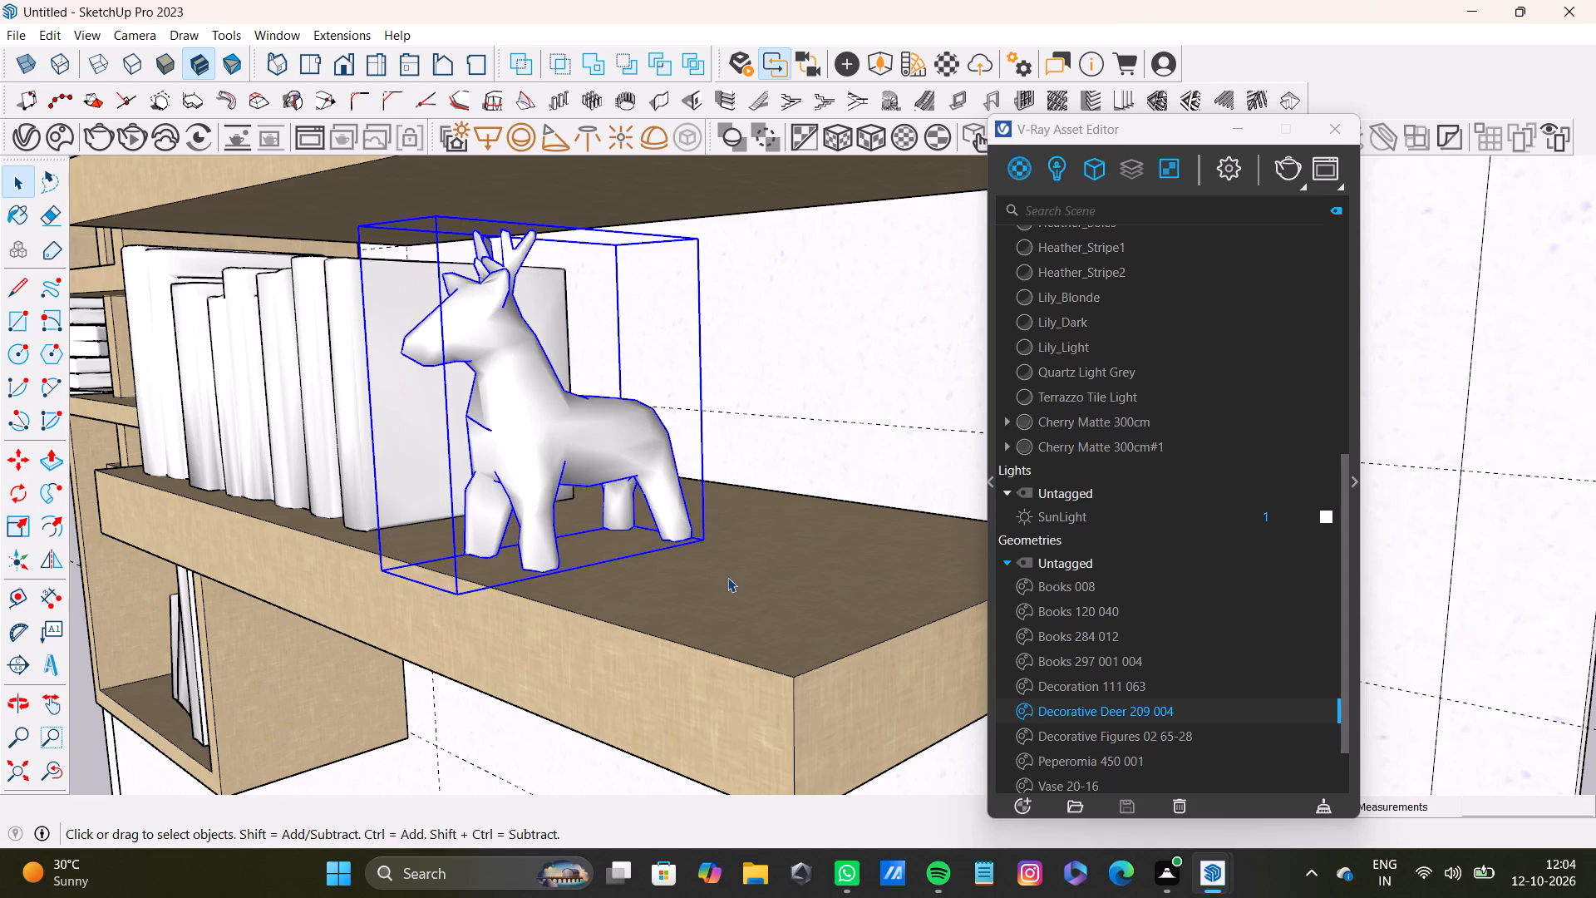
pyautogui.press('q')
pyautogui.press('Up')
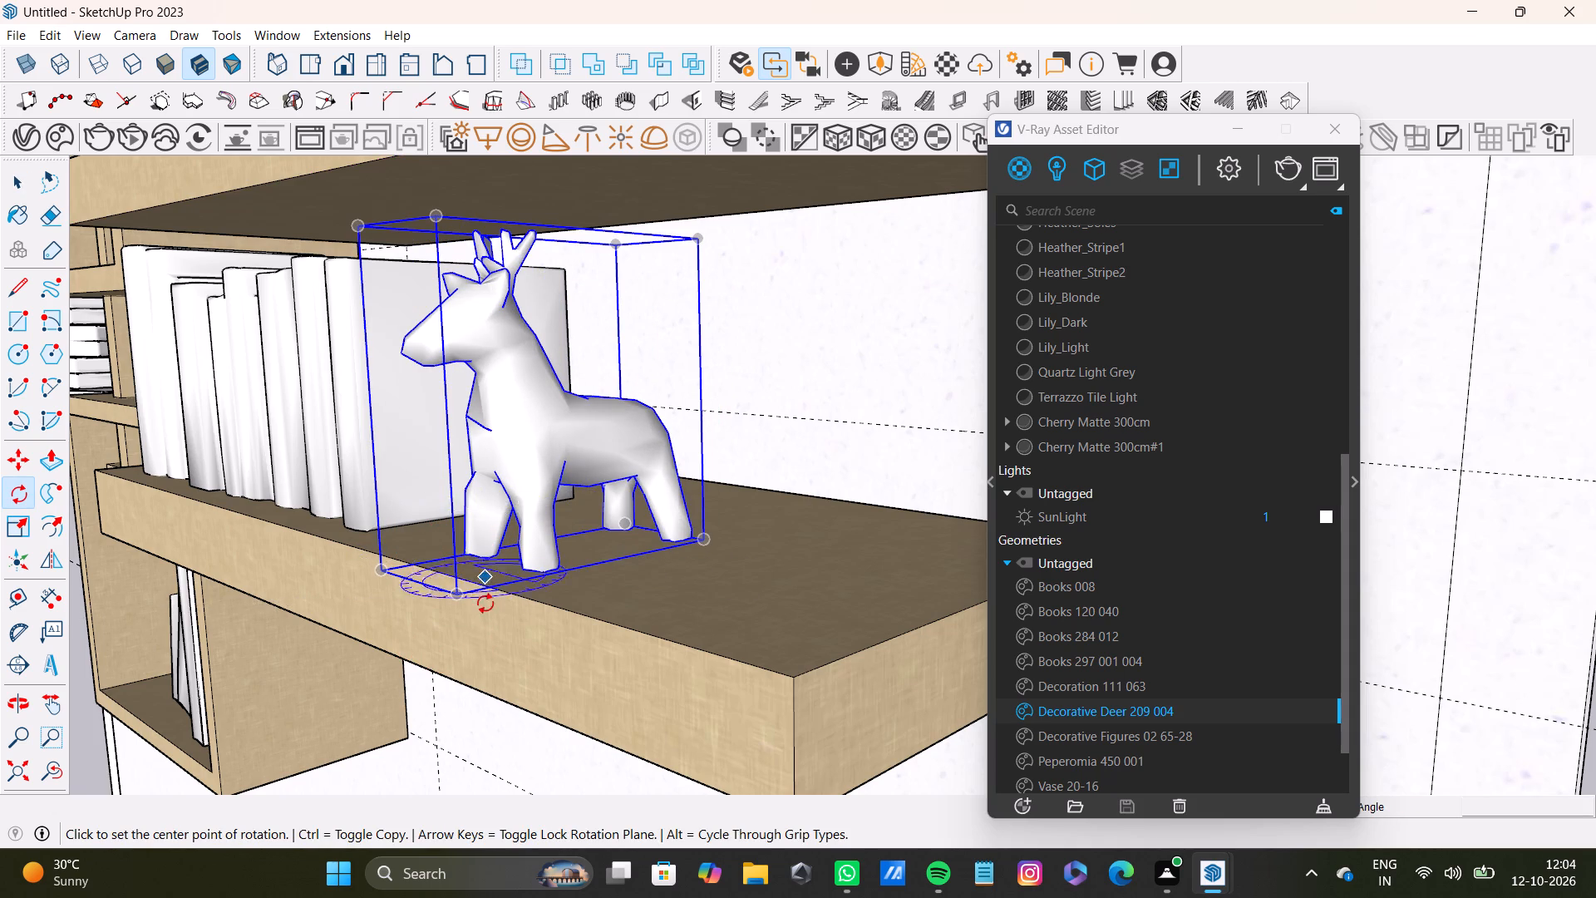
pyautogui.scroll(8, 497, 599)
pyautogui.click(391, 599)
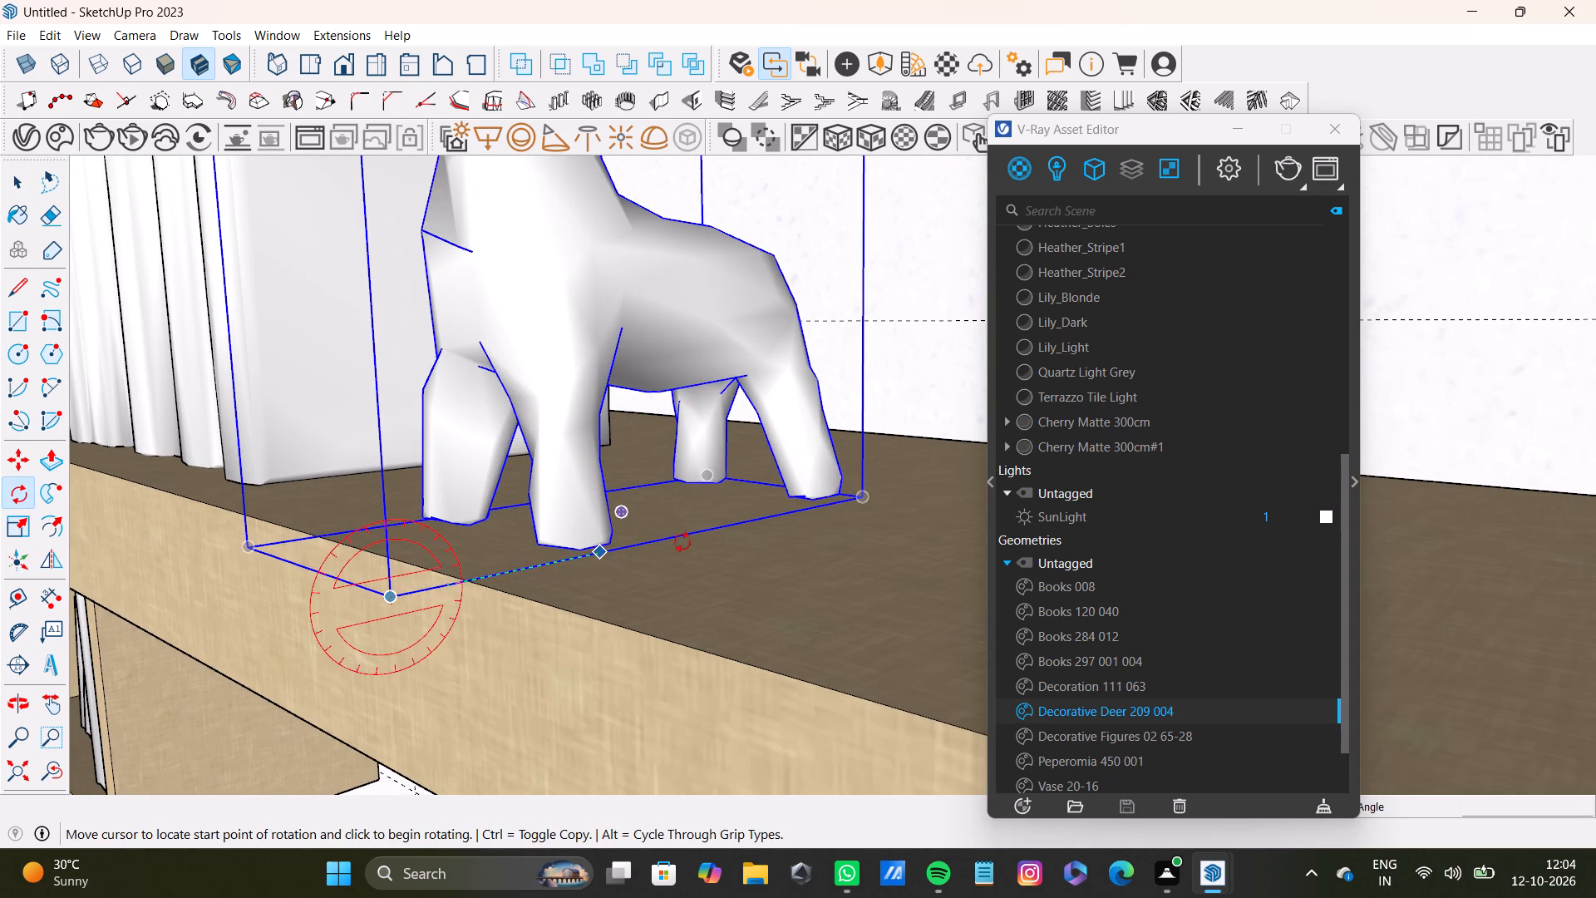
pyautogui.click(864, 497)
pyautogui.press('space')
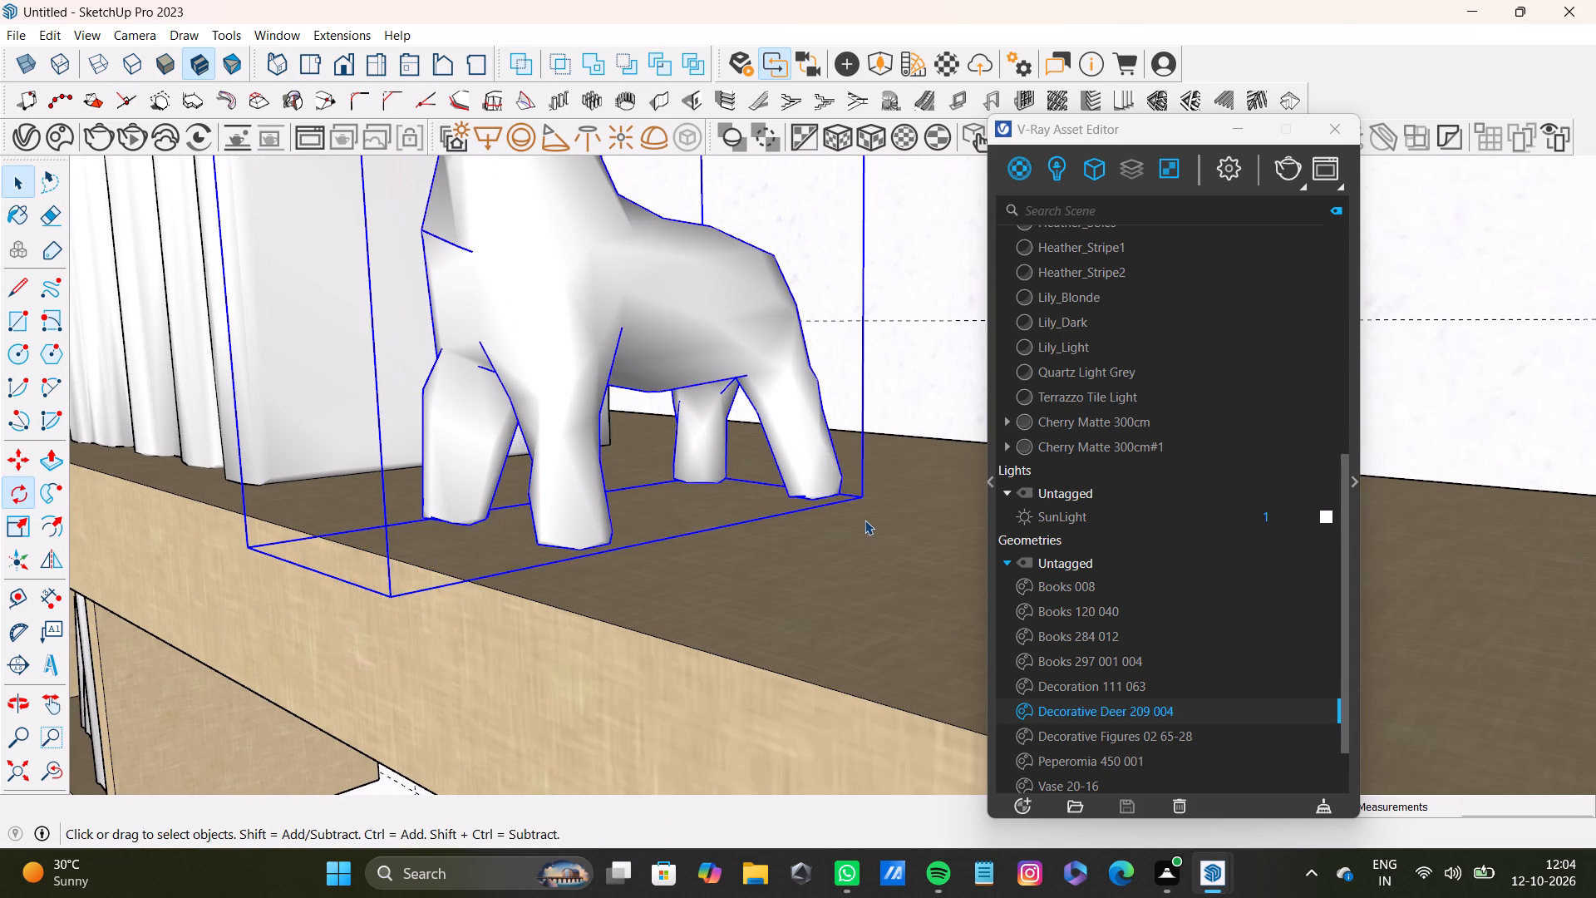
# Rotate the decorative deer about 35 degrees around the vertical blue axis, pivoting on its front bottom corner.
pyautogui.scroll(-4, 653, 474)
pyautogui.keyDown('shift'); pyautogui.moveTo(802, 533); pyautogui.dragTo(658, 498, button='middle'); pyautogui.keyUp('shift')
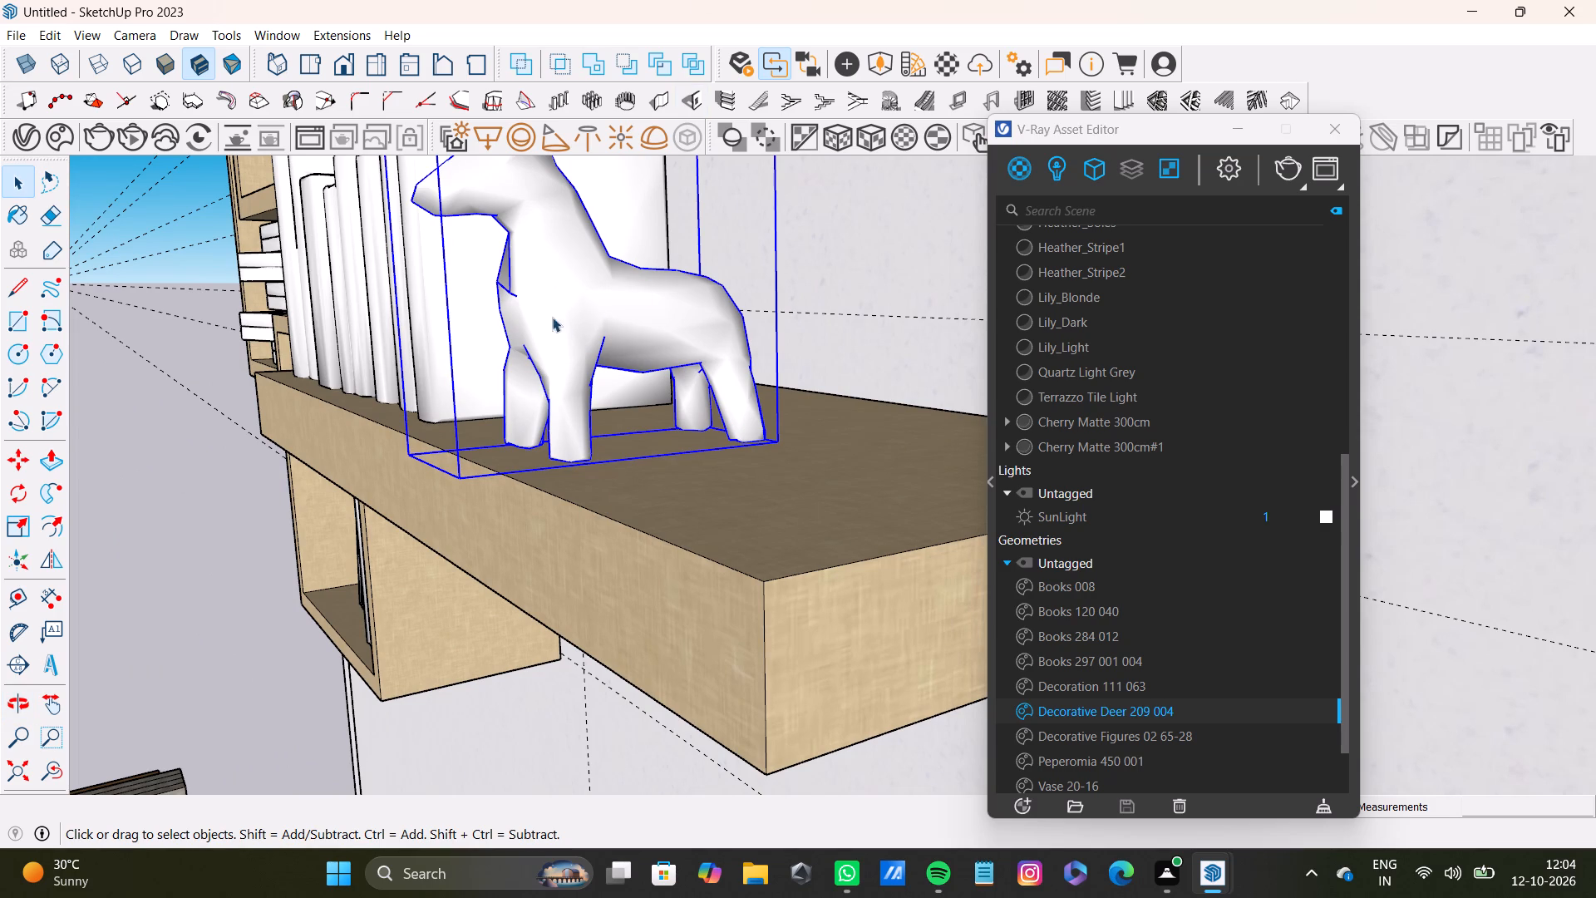
pyautogui.click(598, 310)
pyautogui.press('q')
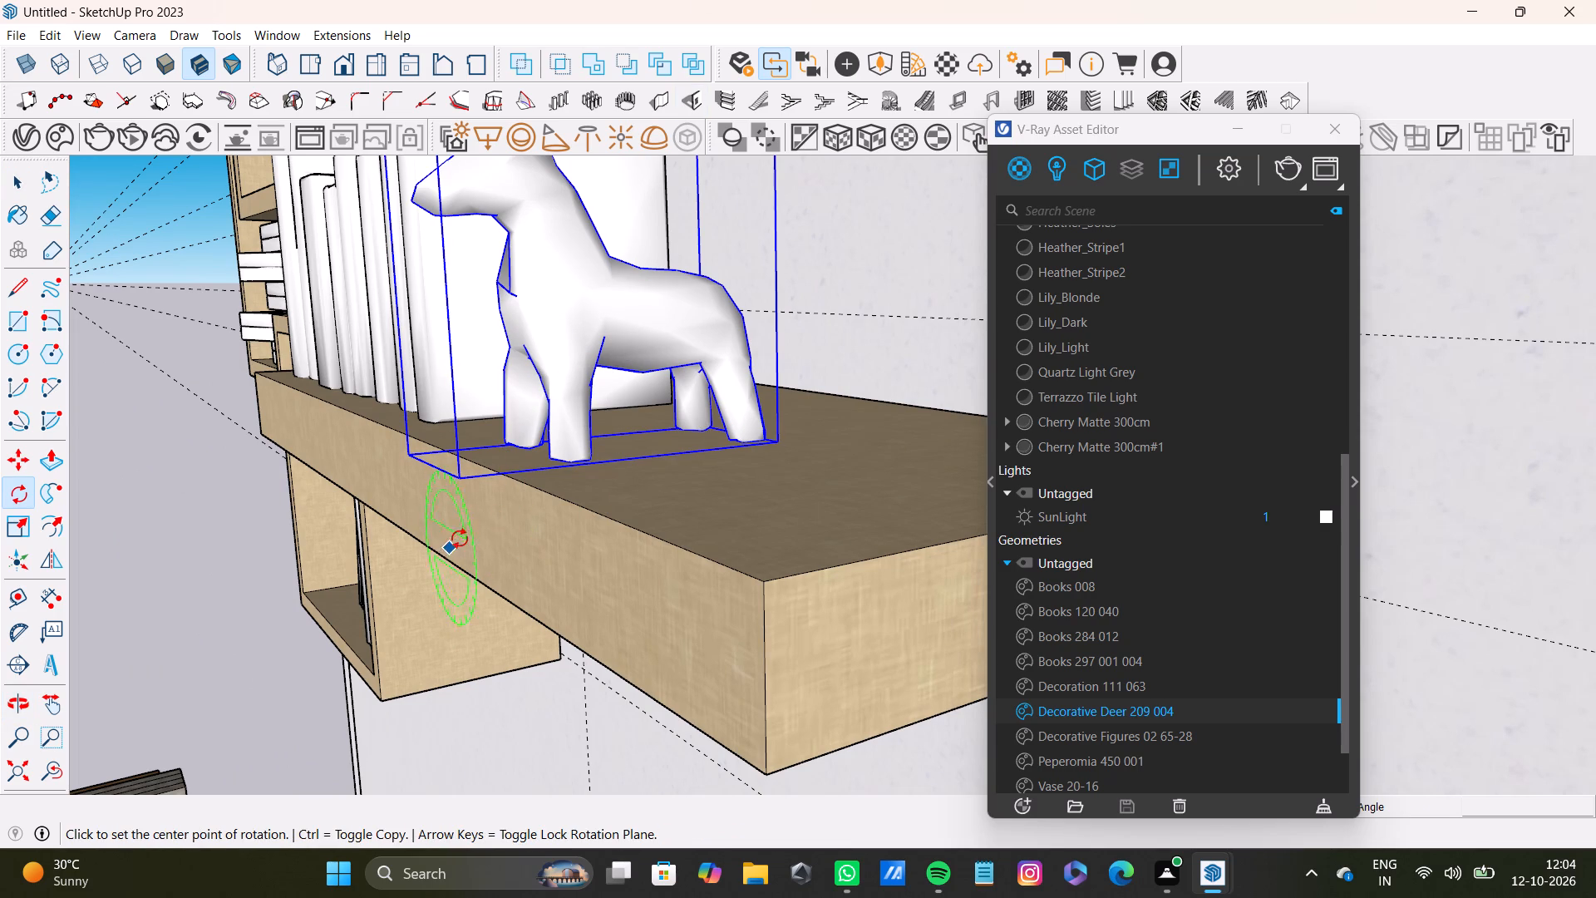
pyautogui.press('Up')
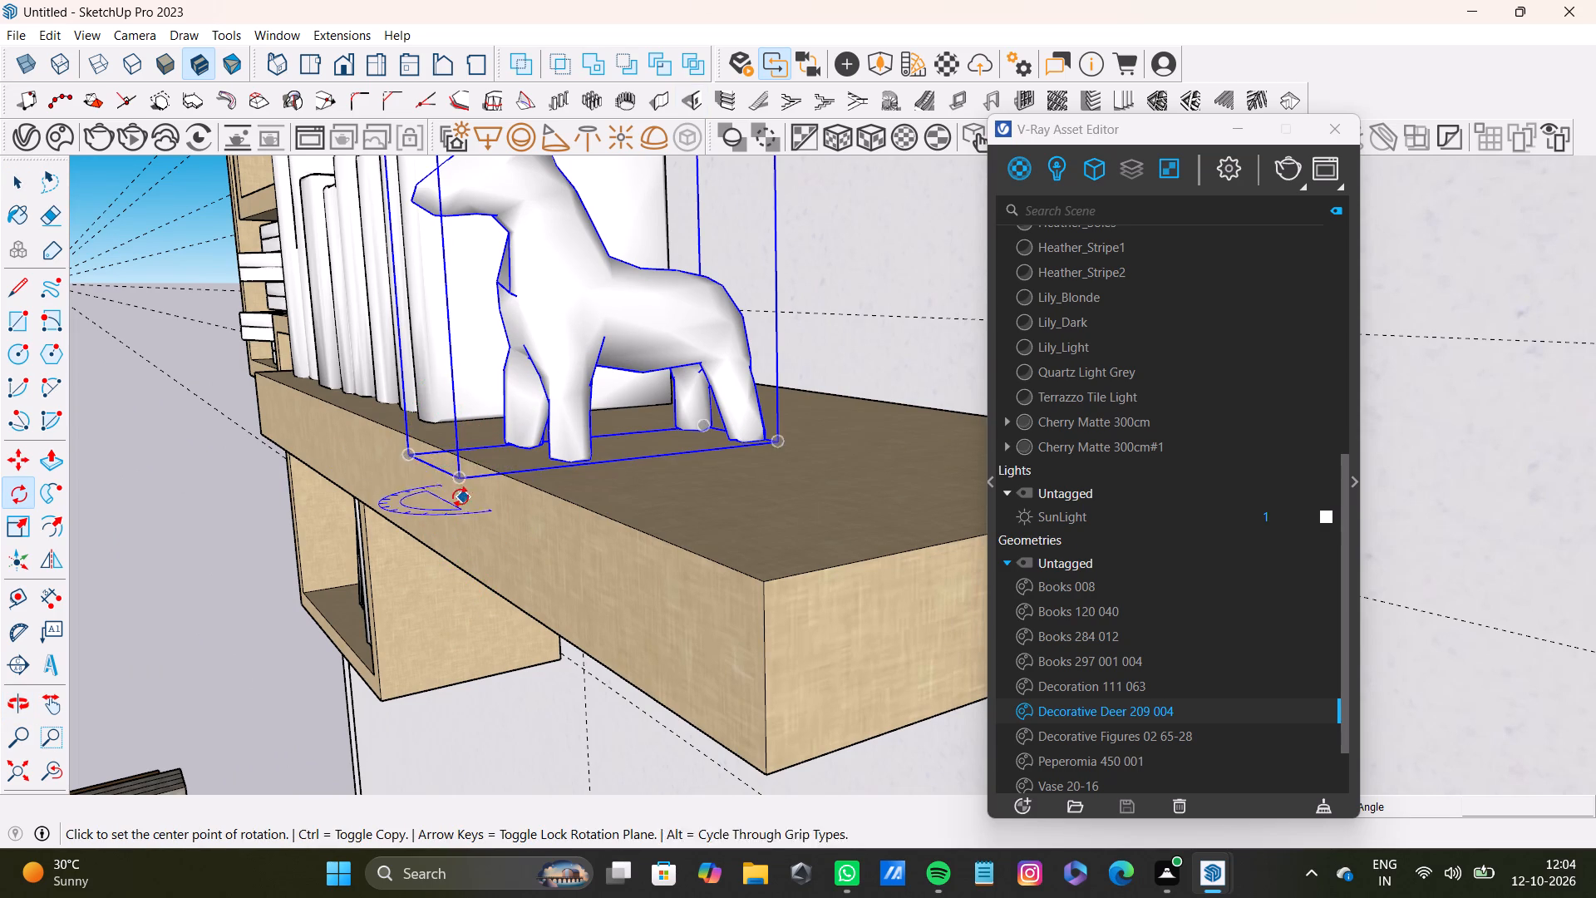
pyautogui.click(462, 480)
pyautogui.click(780, 442)
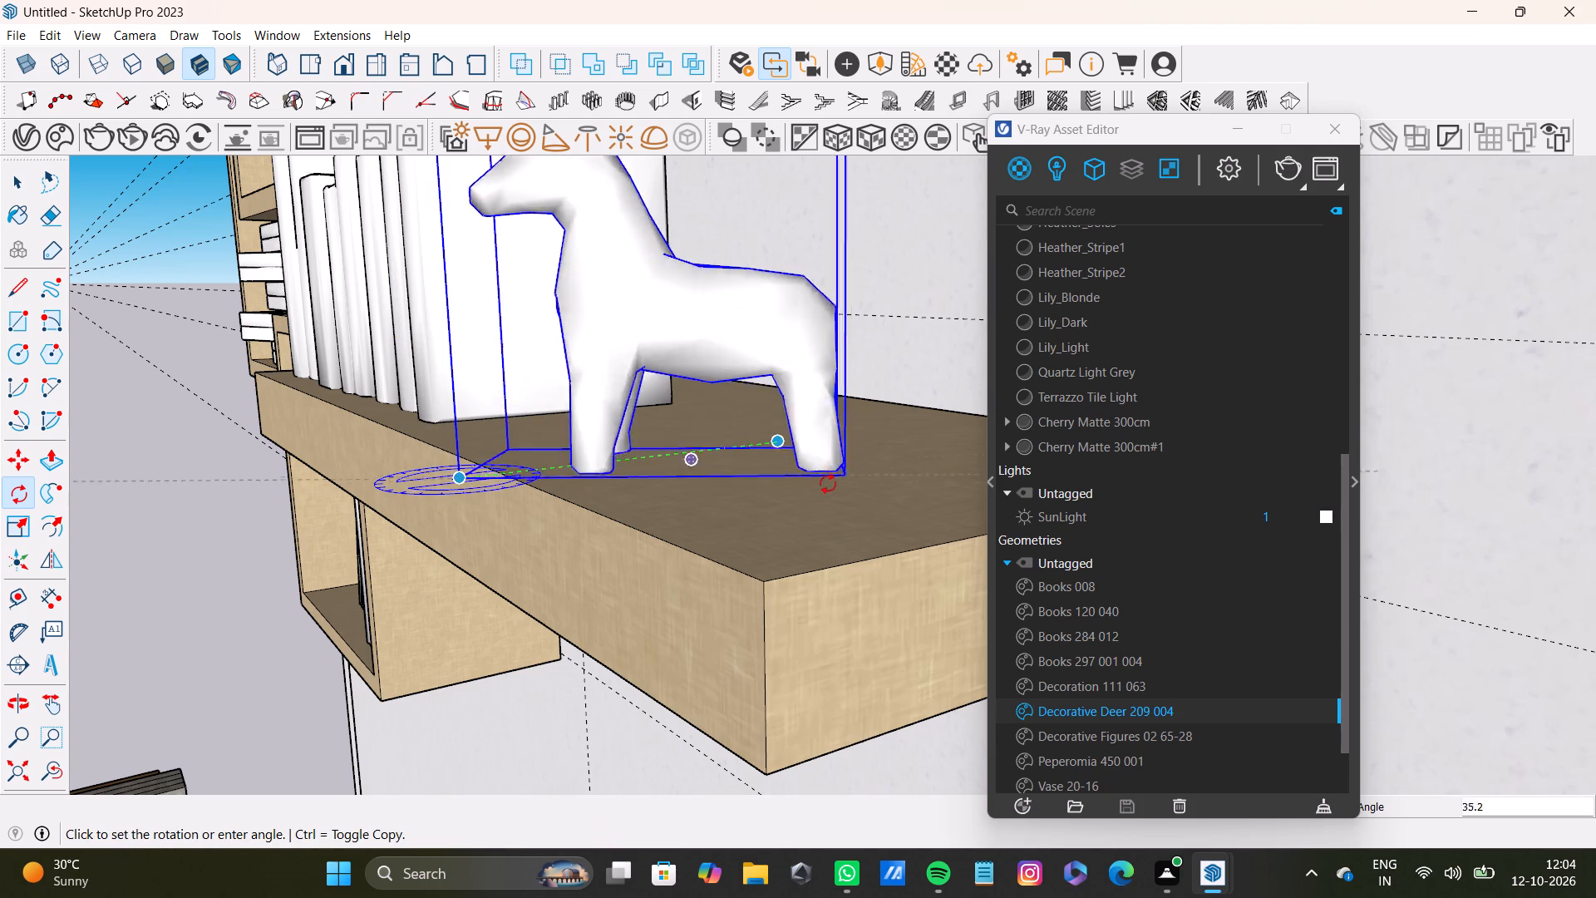
pyautogui.click(833, 483)
pyautogui.press('space')
pyautogui.scroll(-8, 679, 491)
pyautogui.moveTo(663, 505); pyautogui.dragTo(962, 466, button='middle')
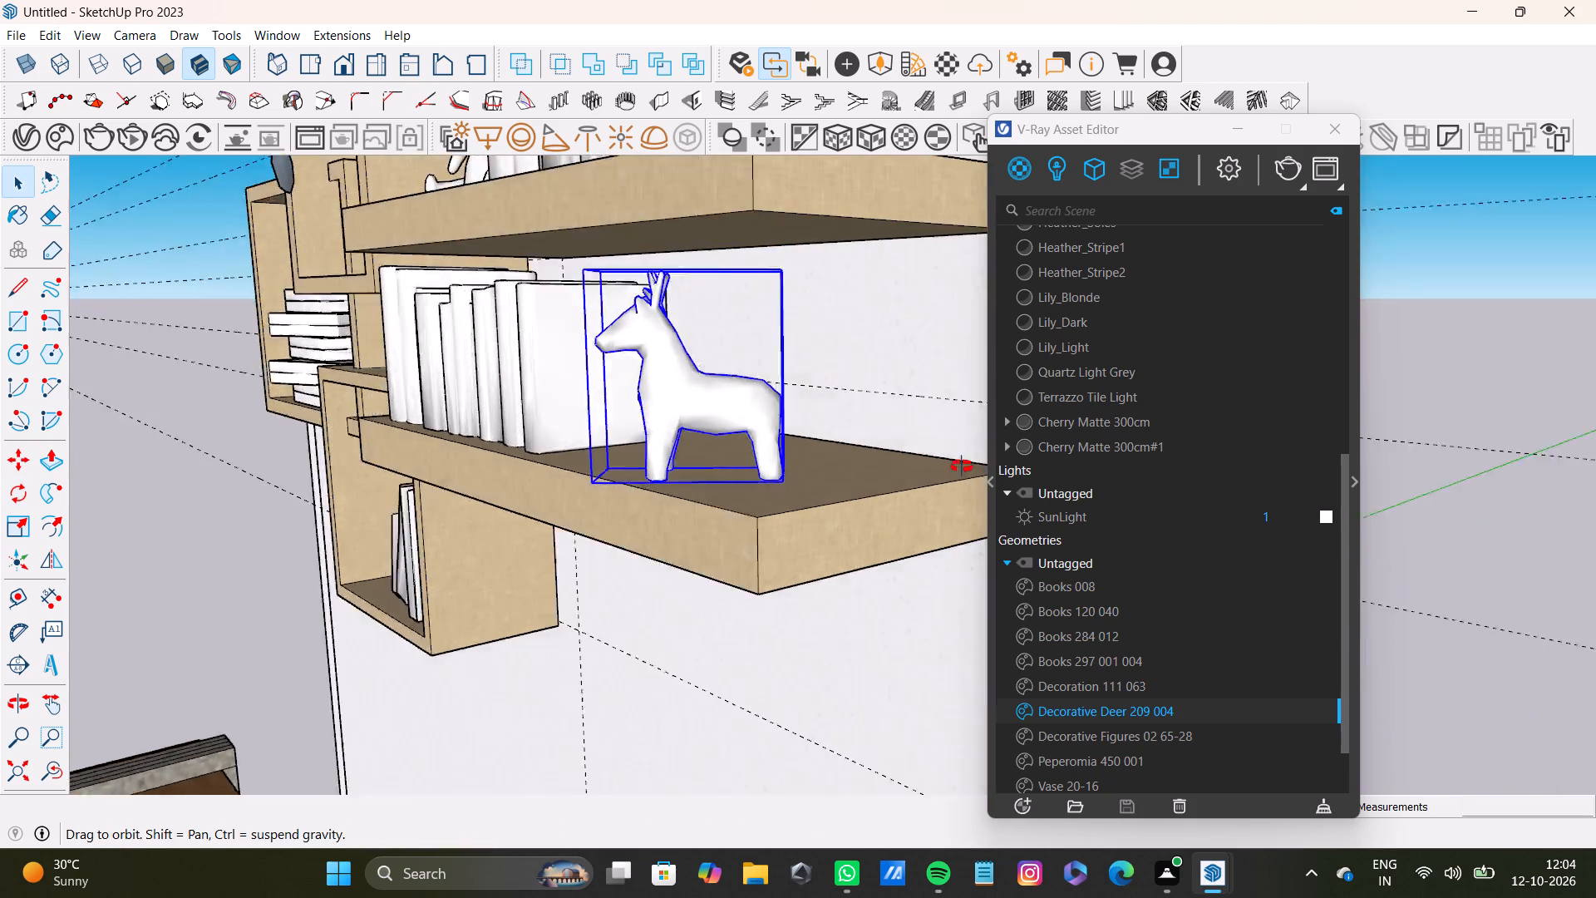
# Examine the rotated deer on the bottom wall shelf and the overall shelf, box frame and table arrangement.
pyautogui.moveTo(962, 466); pyautogui.dragTo(702, 546, button='middle')
pyautogui.moveTo(699, 545); pyautogui.dragTo(694, 542, button='middle')
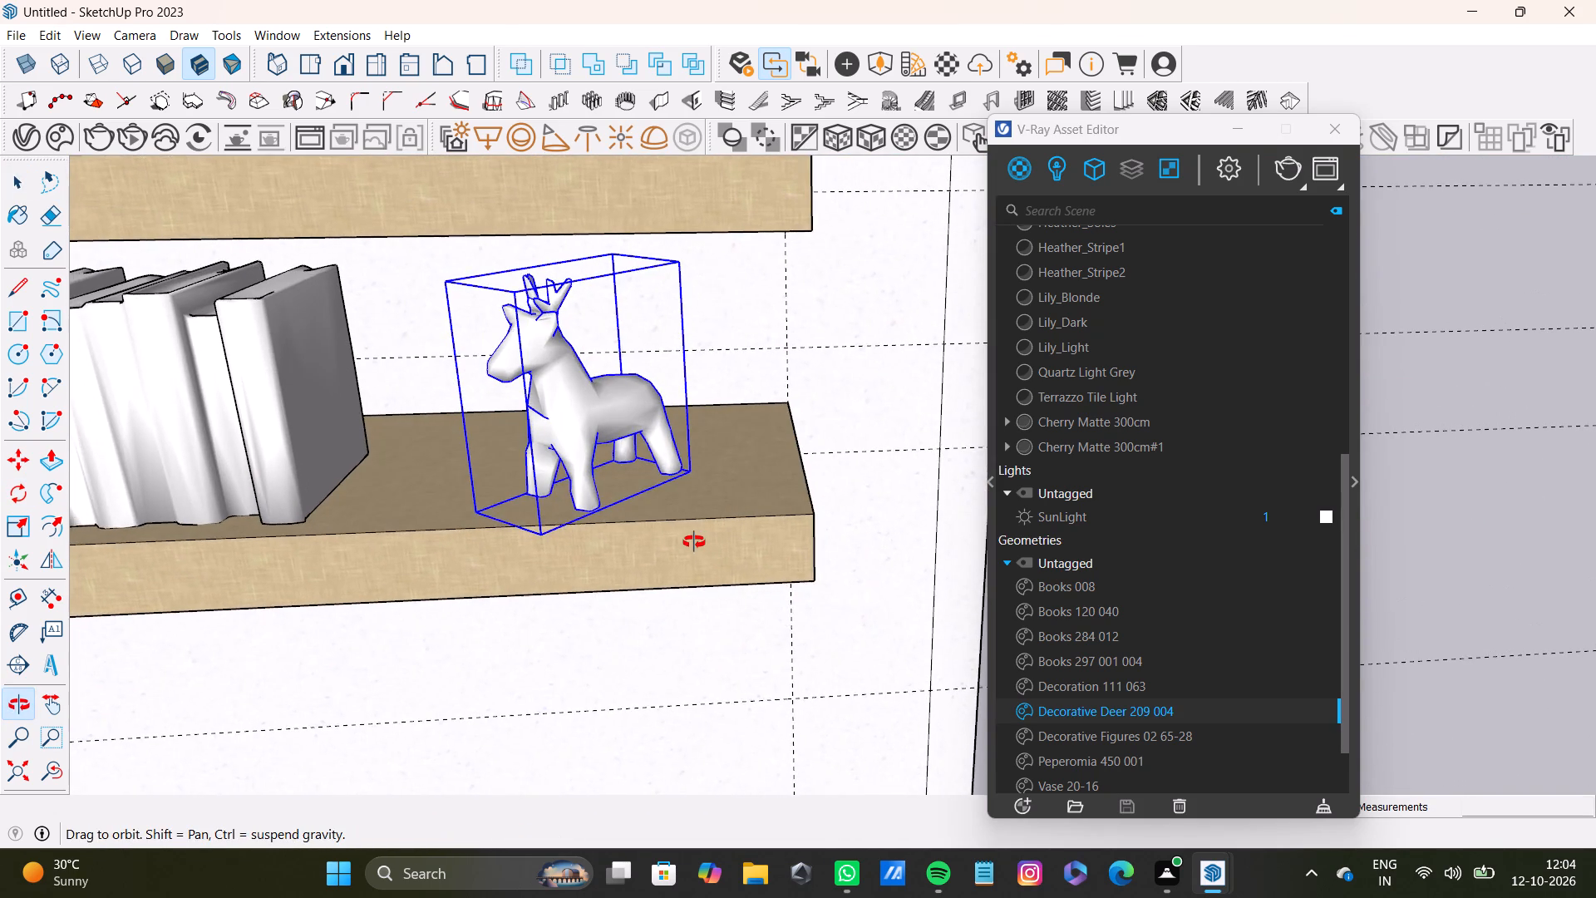
pyautogui.moveTo(694, 542); pyautogui.dragTo(628, 540, button='middle')
pyautogui.scroll(-8, 701, 494)
pyautogui.moveTo(688, 510); pyautogui.dragTo(667, 352, button='middle')
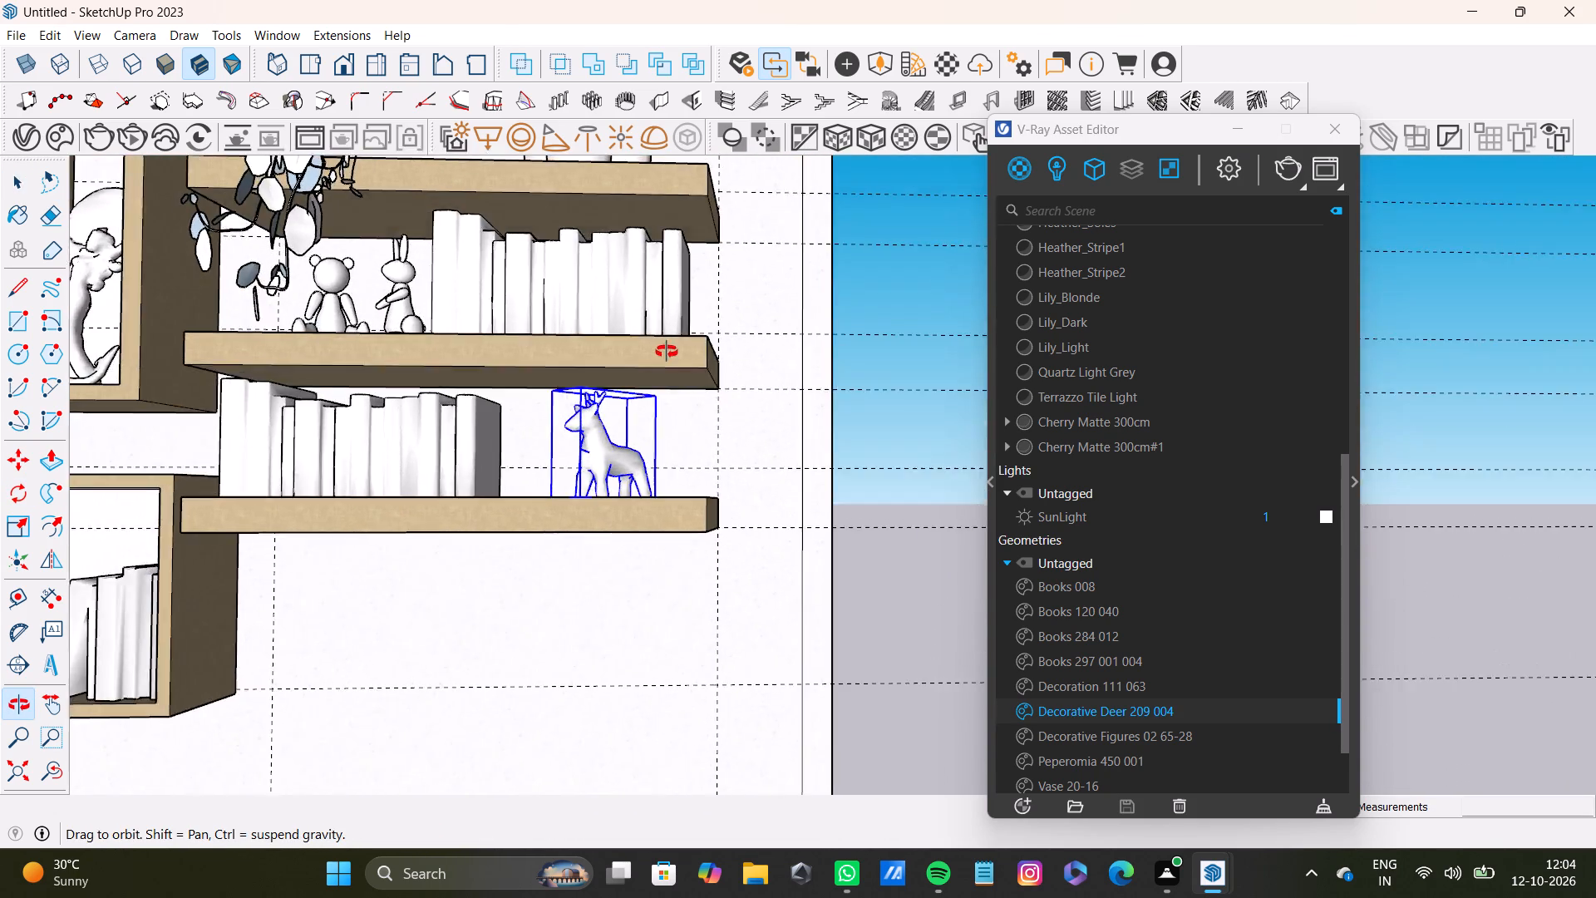
pyautogui.moveTo(667, 352); pyautogui.dragTo(557, 438, button='middle')
pyautogui.press('space')
pyautogui.click(914, 226)
pyautogui.scroll(-3, 568, 532)
pyautogui.moveTo(578, 574); pyautogui.dragTo(796, 514, button='middle')
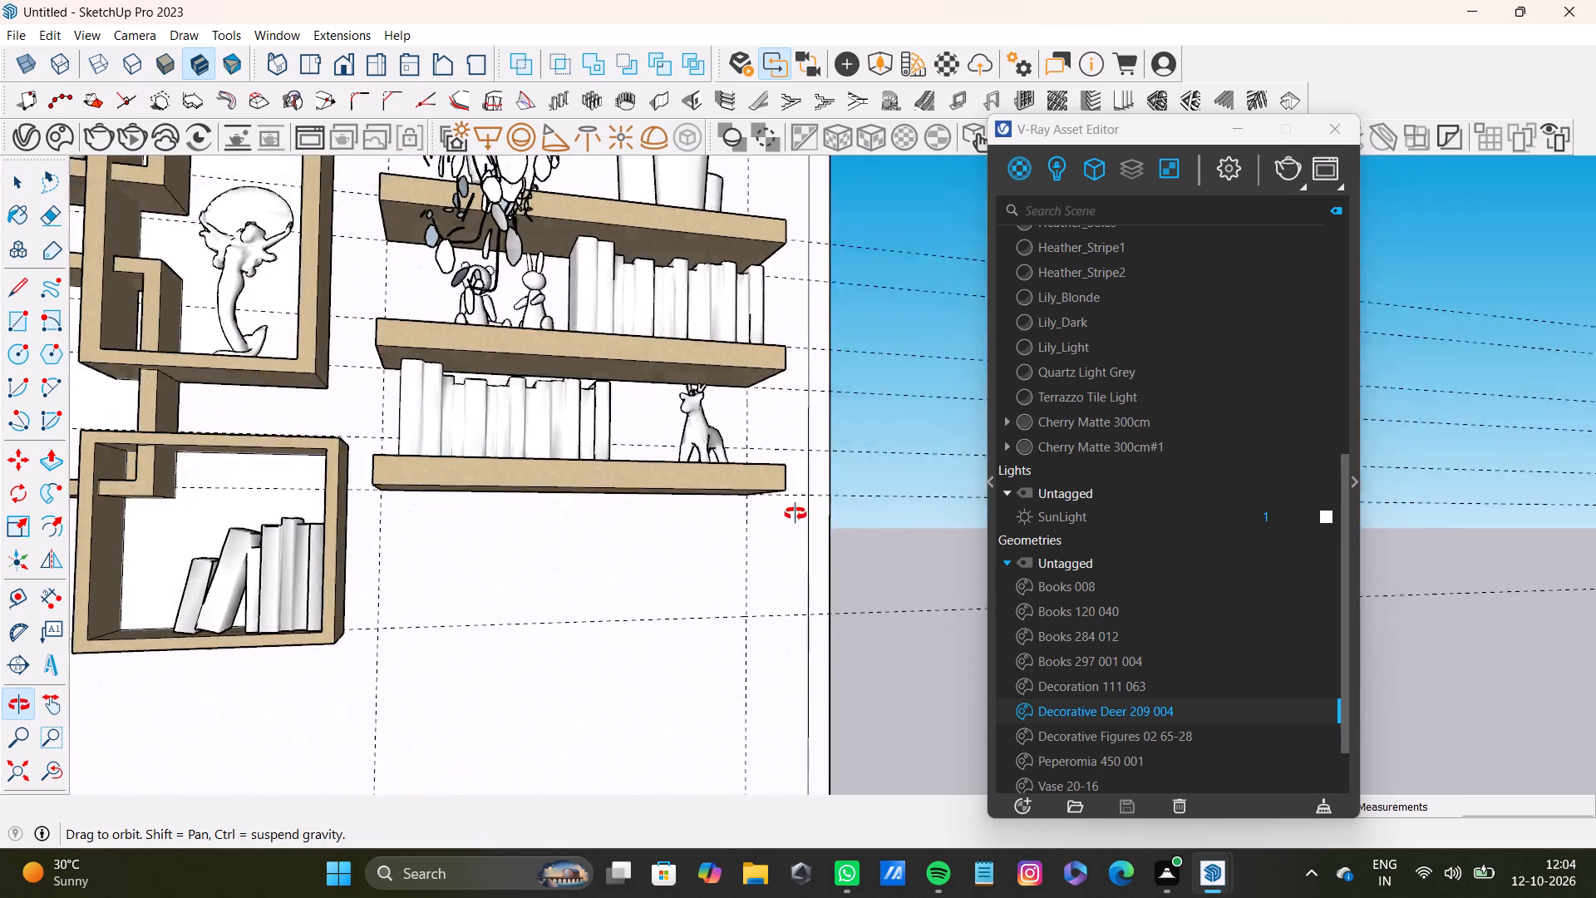
pyautogui.moveTo(796, 514); pyautogui.dragTo(649, 583, button='middle')
pyautogui.scroll(3, 643, 535)
pyautogui.scroll(-8, 643, 535)
pyautogui.moveTo(650, 568); pyautogui.dragTo(699, 467, button='middle')
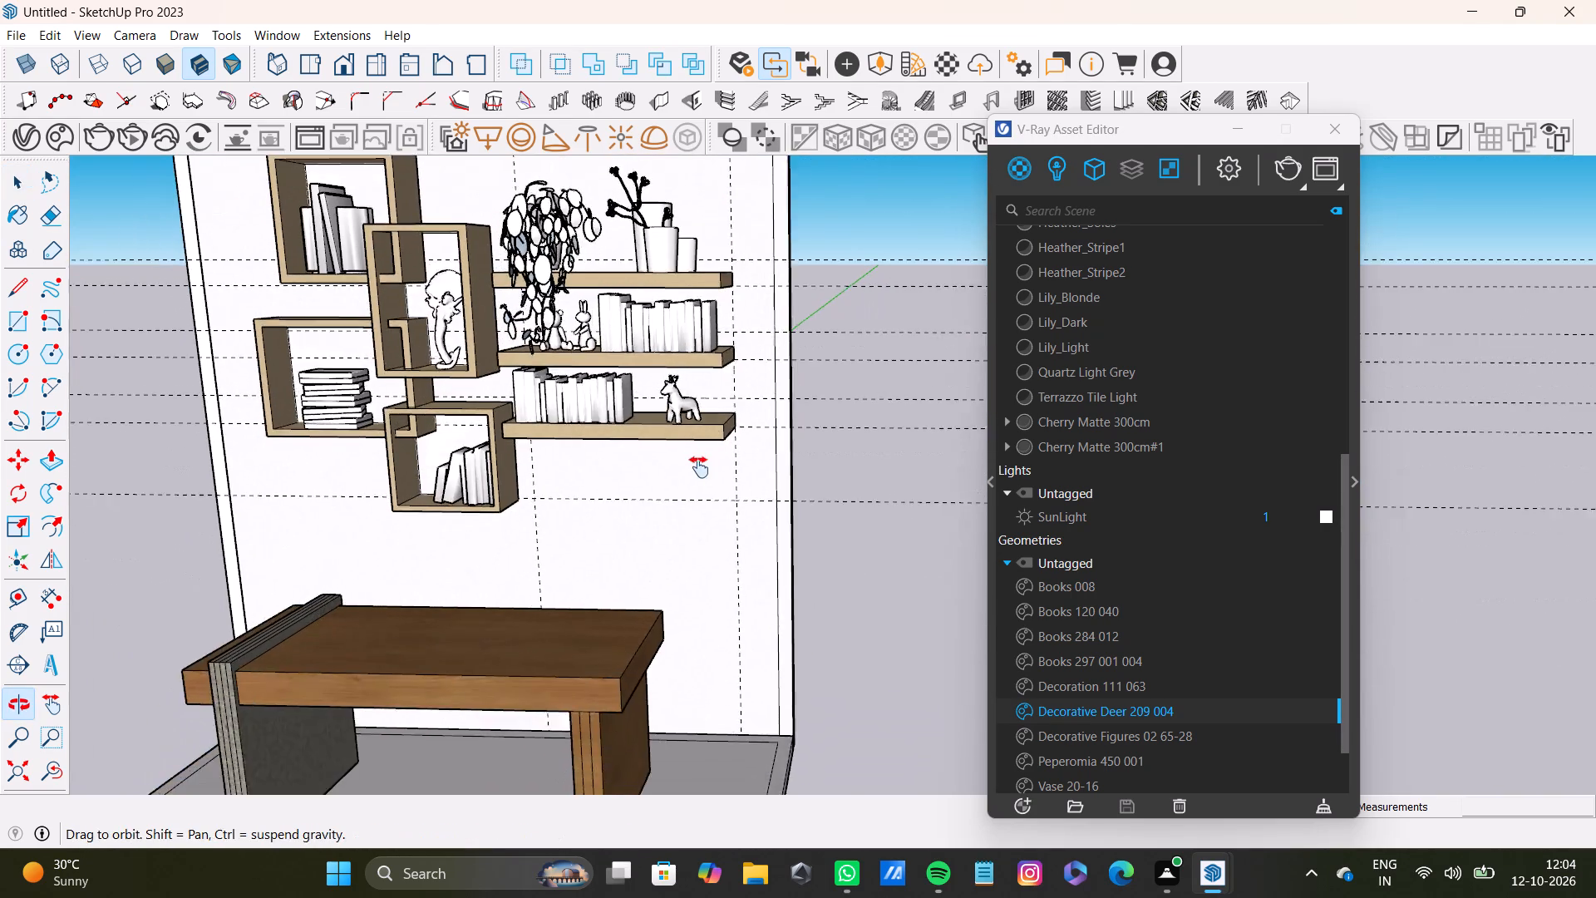
pyautogui.moveTo(699, 467); pyautogui.dragTo(903, 521, button='middle')
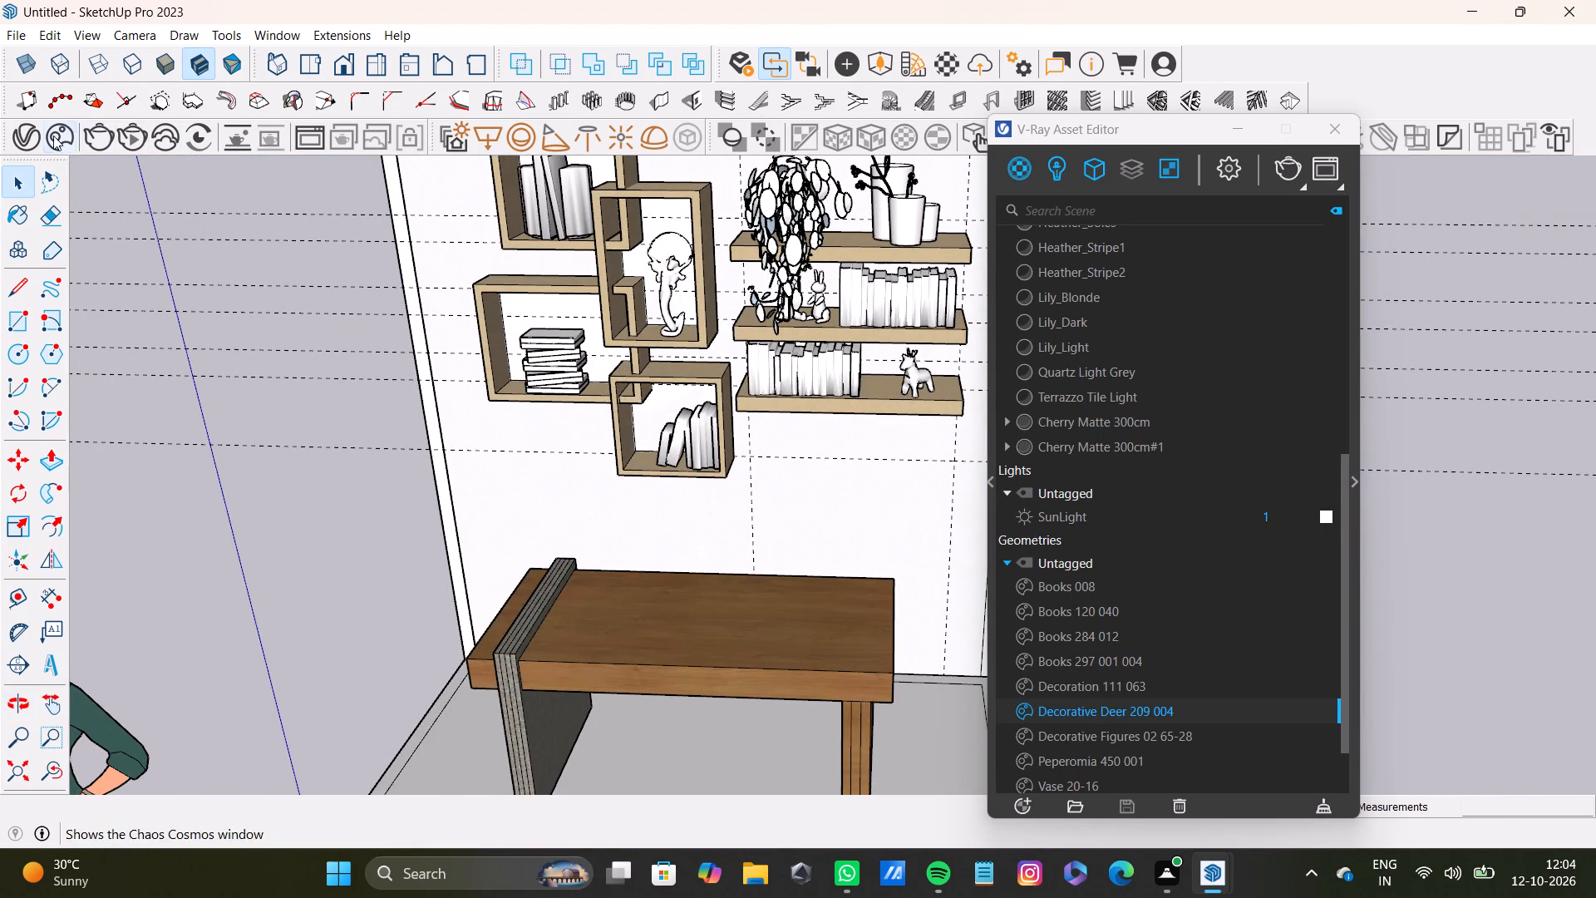
# Insert the Books 155 025 asset from Chaos Cosmos onto the tabletop, near the grey stone leg.
pyautogui.click(53, 136)
pyautogui.scroll(-3, 240, 501)
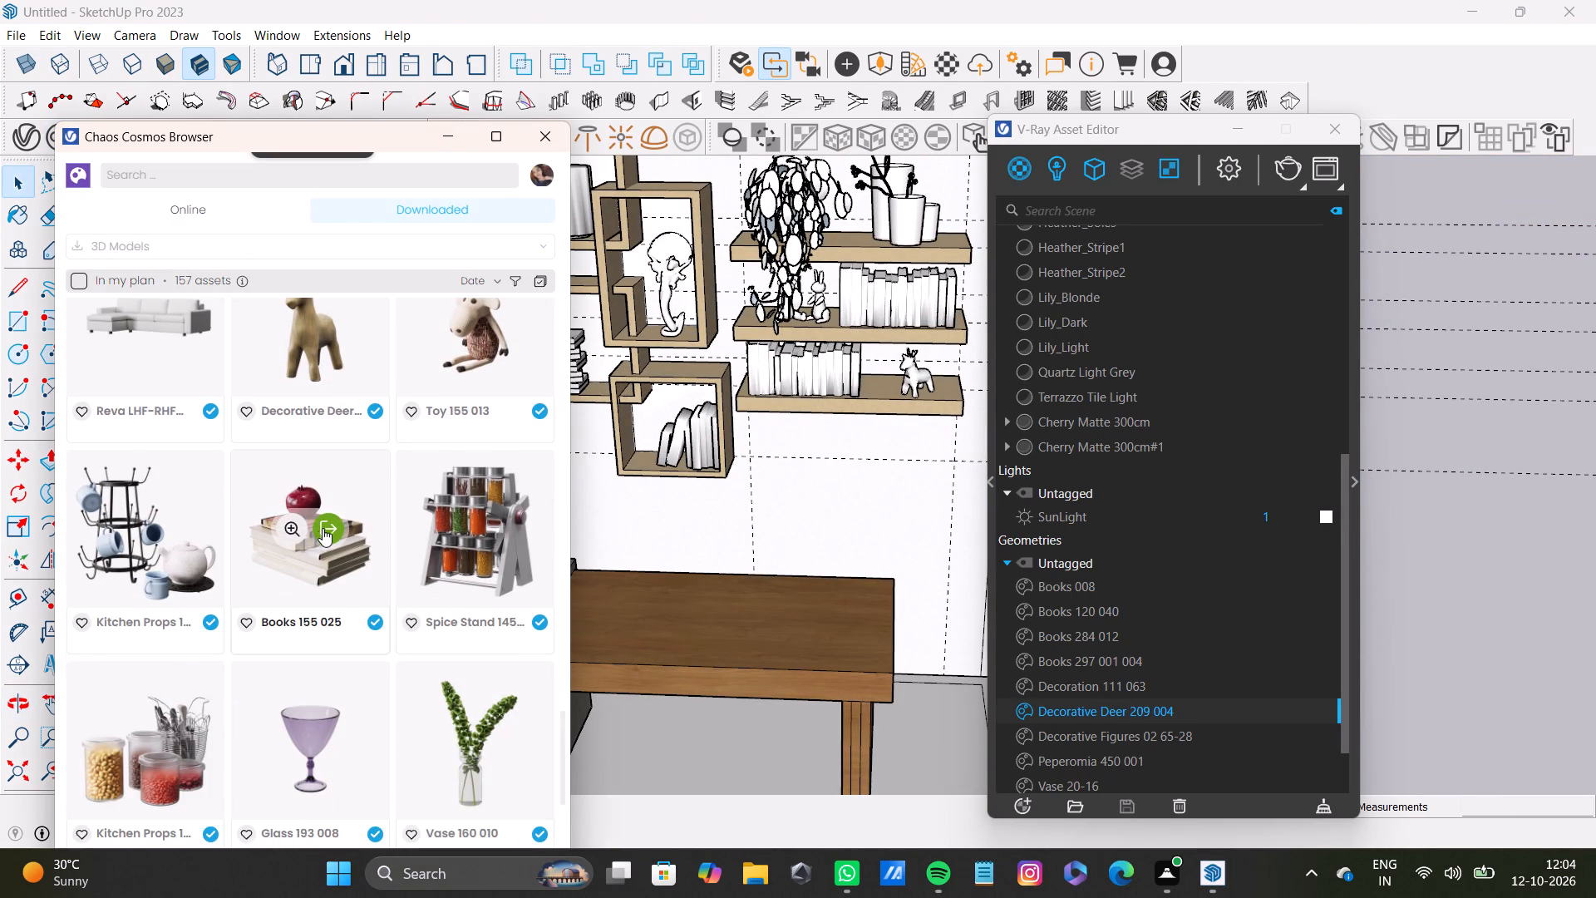
pyautogui.click(323, 530)
pyautogui.scroll(4, 583, 653)
pyautogui.moveTo(643, 625); pyautogui.dragTo(557, 615, button='middle')
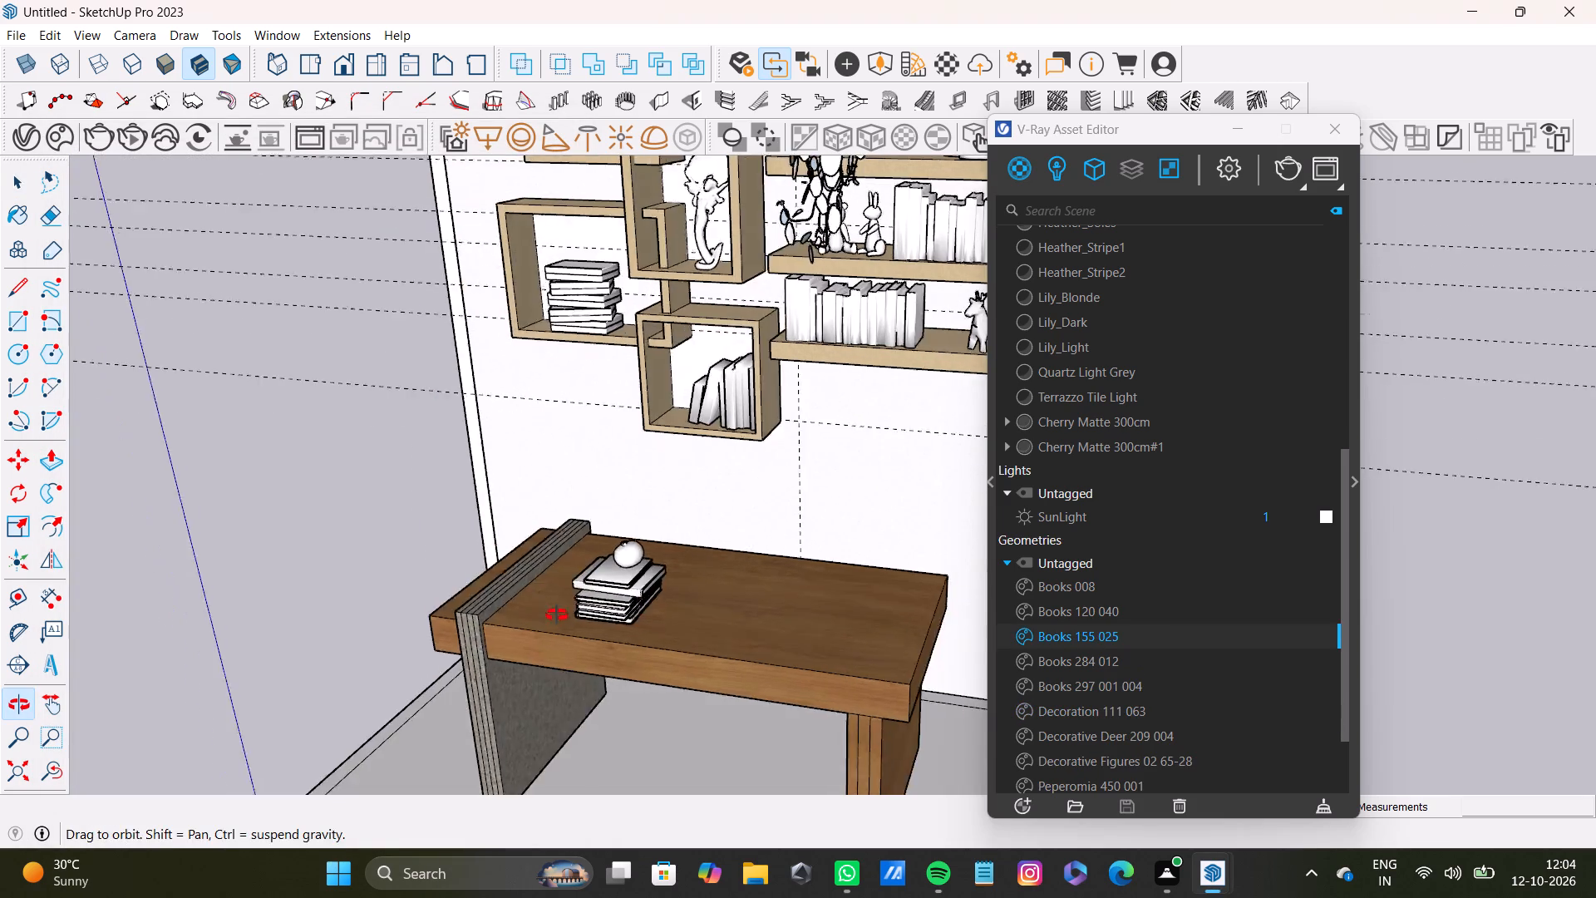
pyautogui.moveTo(557, 615); pyautogui.dragTo(452, 625, button='middle')
pyautogui.scroll(2, 594, 597)
pyautogui.click(635, 567)
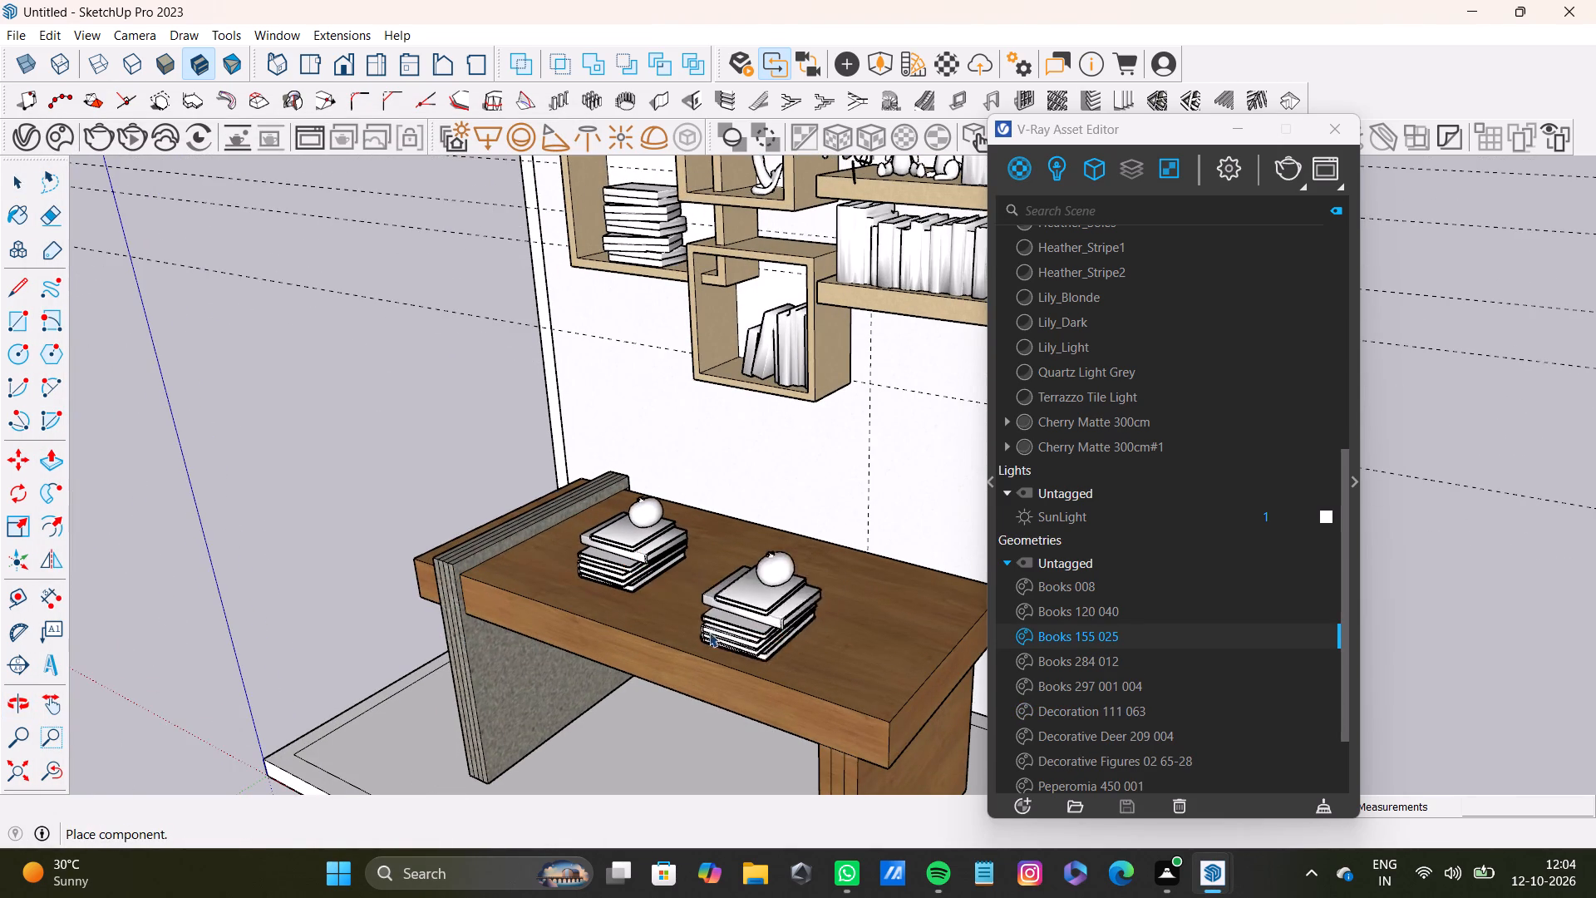
pyautogui.press('space')
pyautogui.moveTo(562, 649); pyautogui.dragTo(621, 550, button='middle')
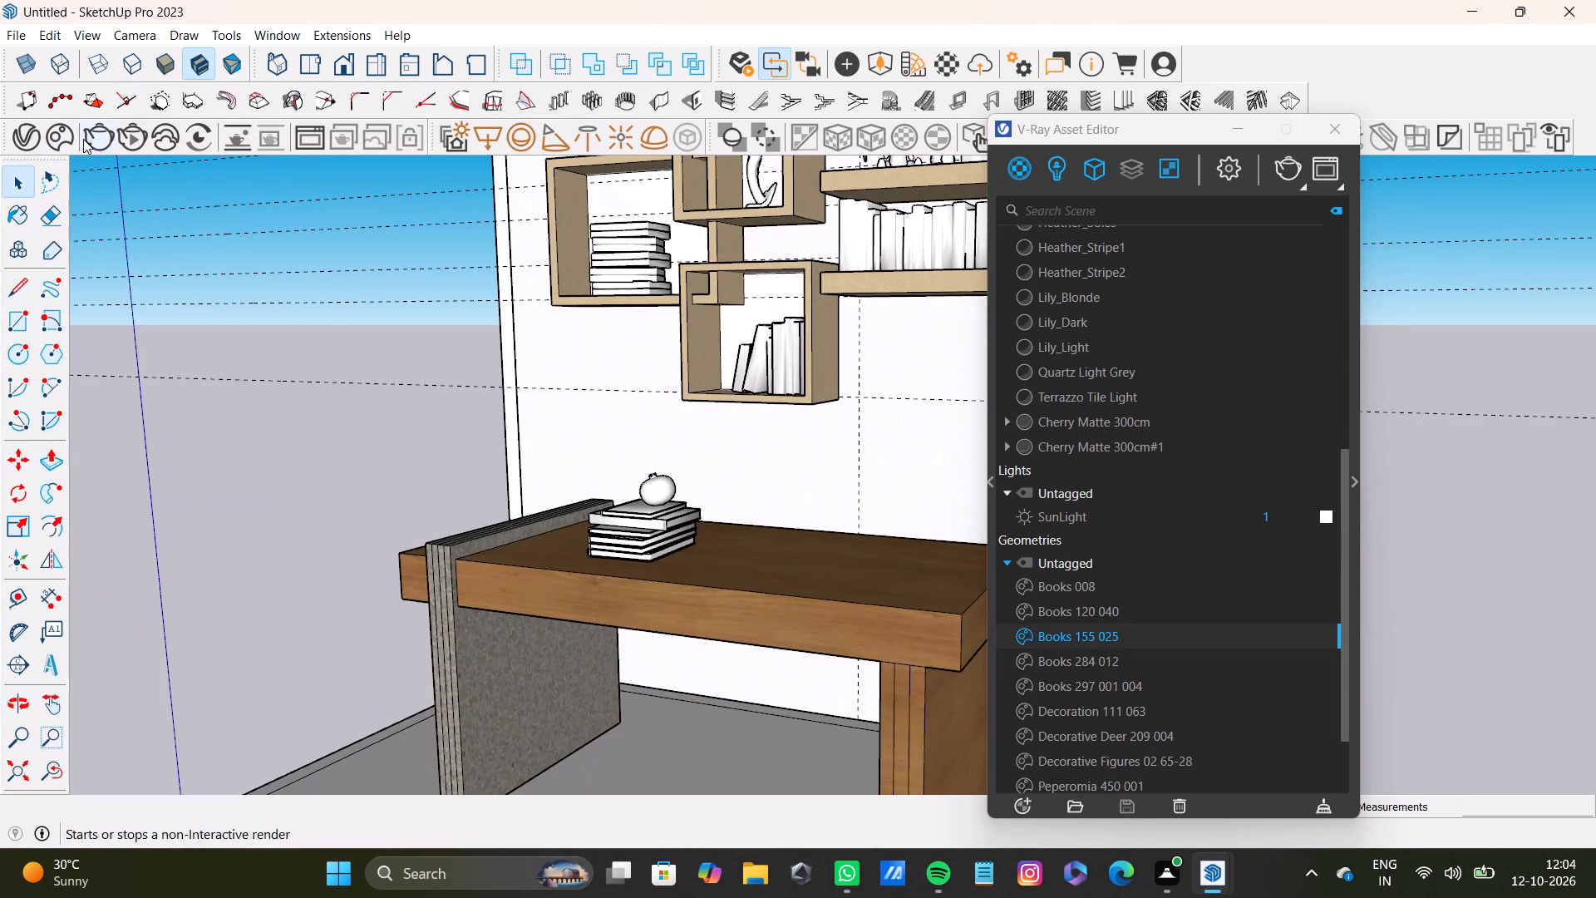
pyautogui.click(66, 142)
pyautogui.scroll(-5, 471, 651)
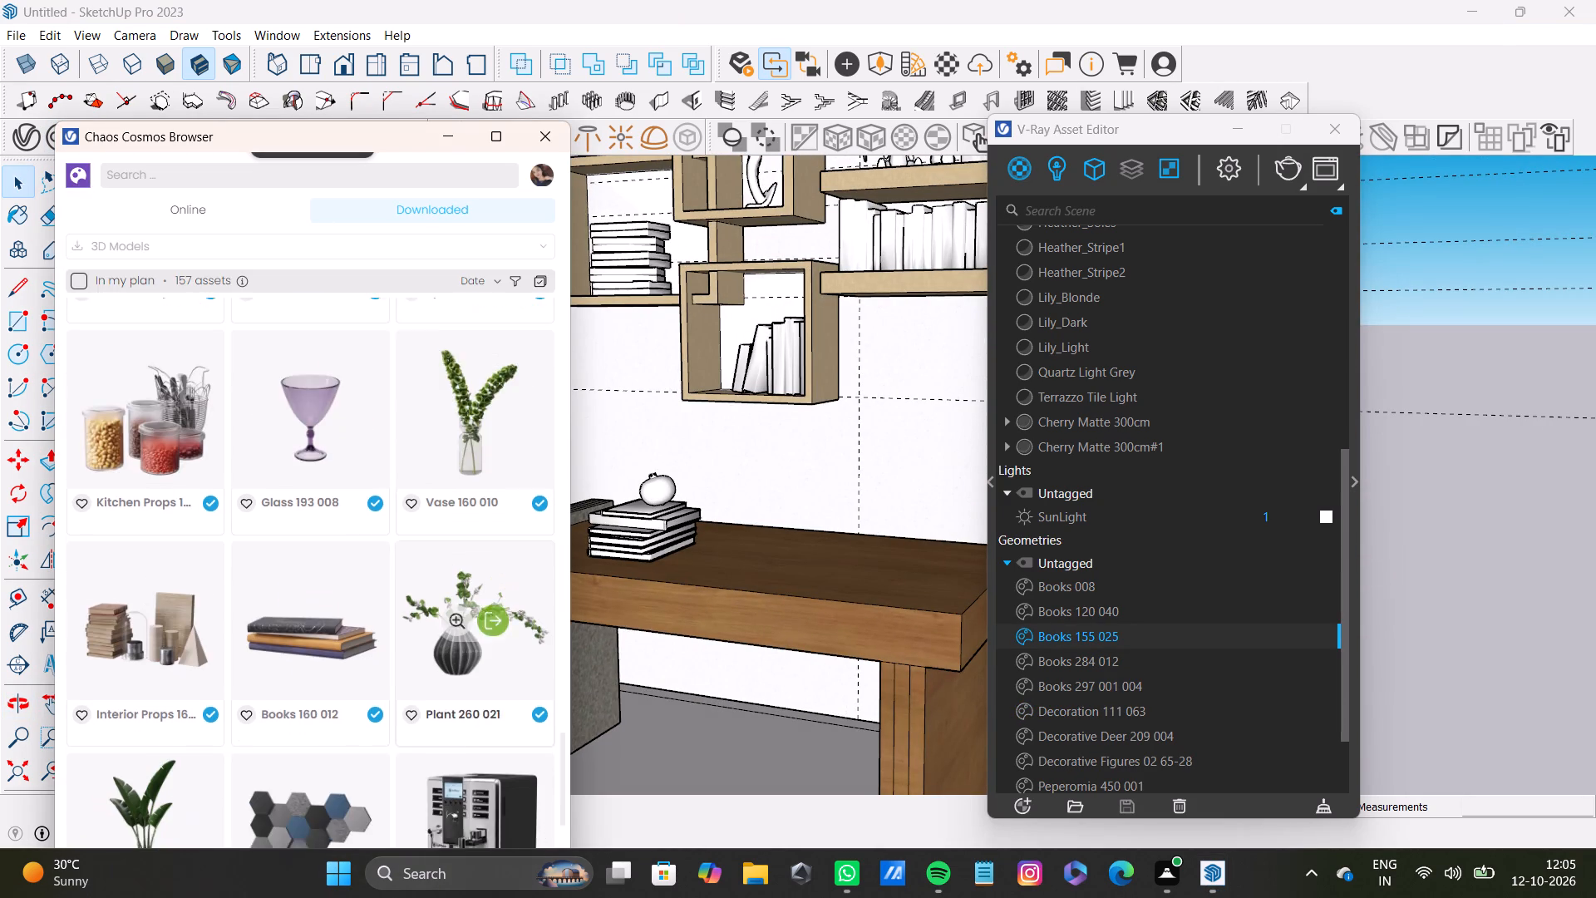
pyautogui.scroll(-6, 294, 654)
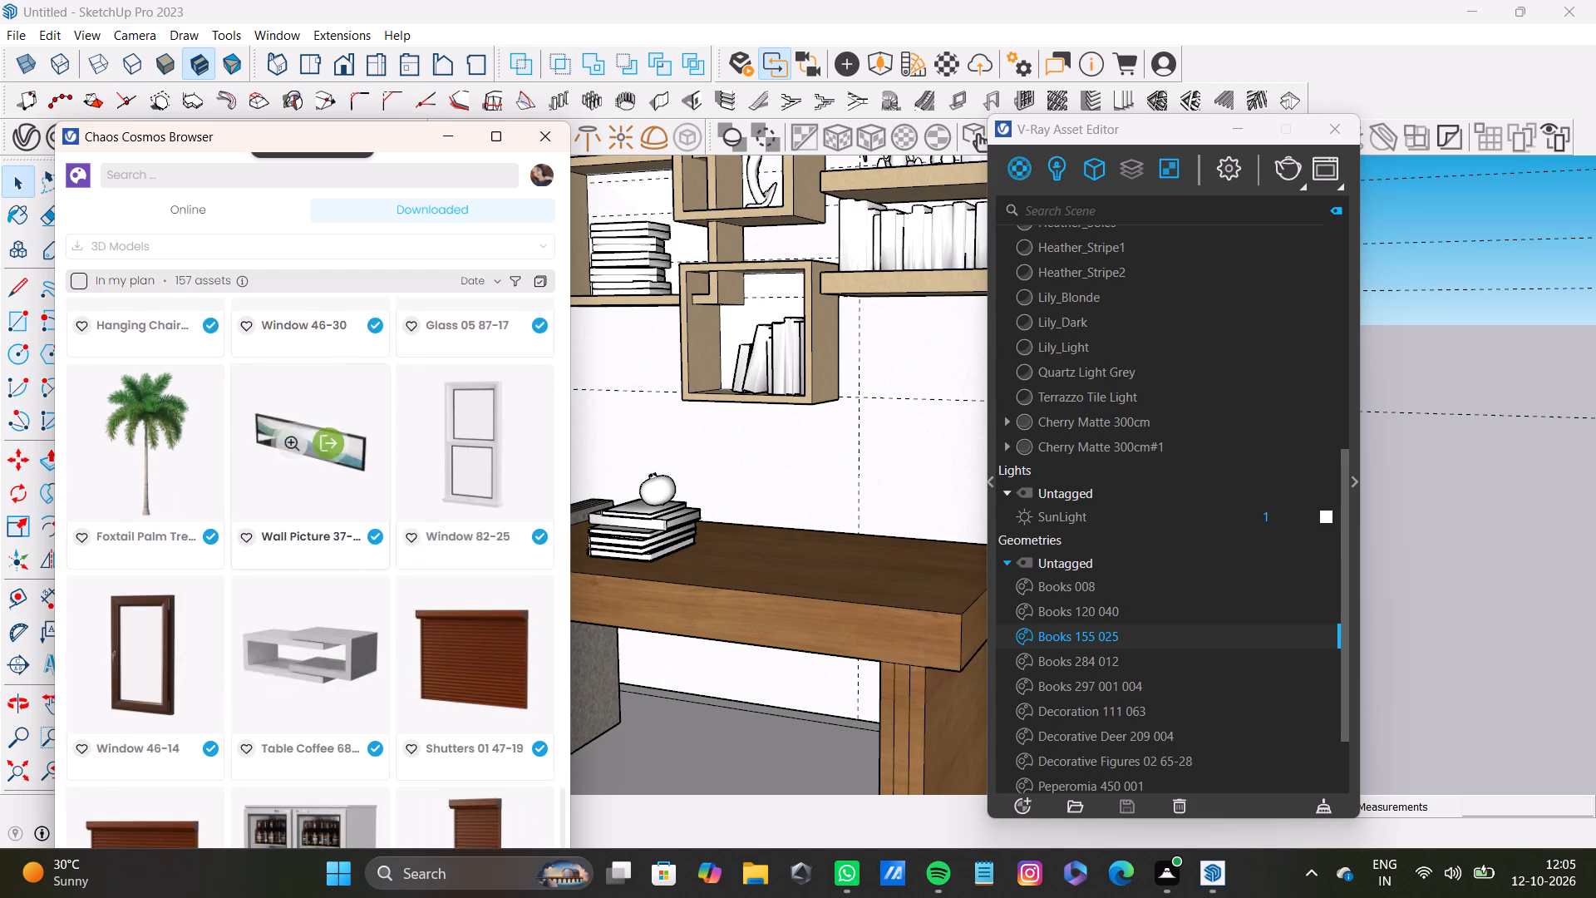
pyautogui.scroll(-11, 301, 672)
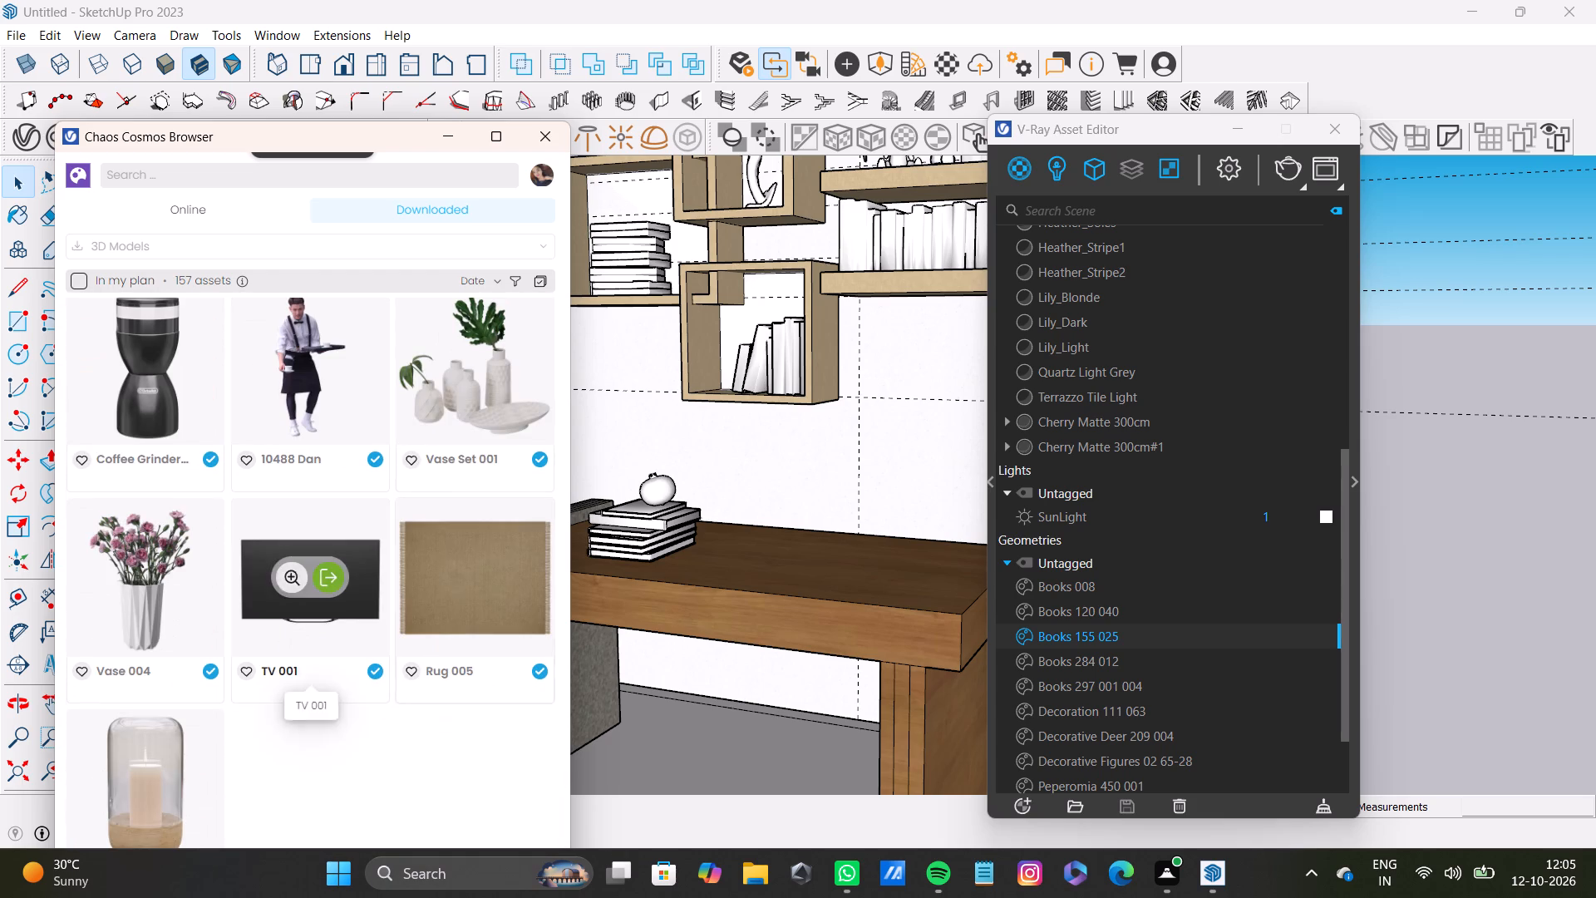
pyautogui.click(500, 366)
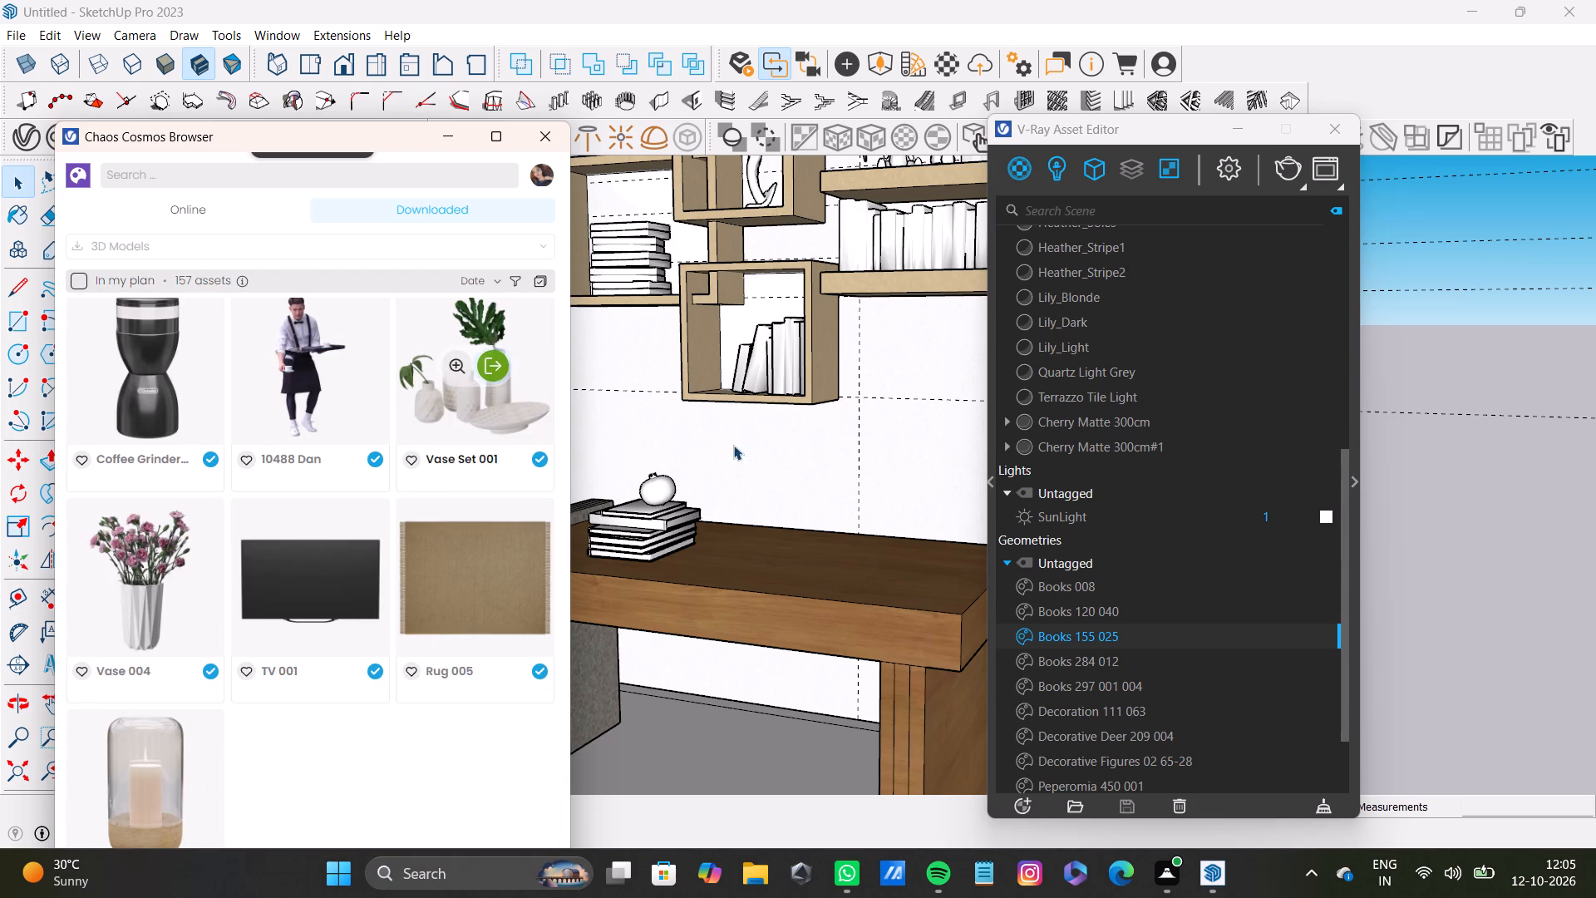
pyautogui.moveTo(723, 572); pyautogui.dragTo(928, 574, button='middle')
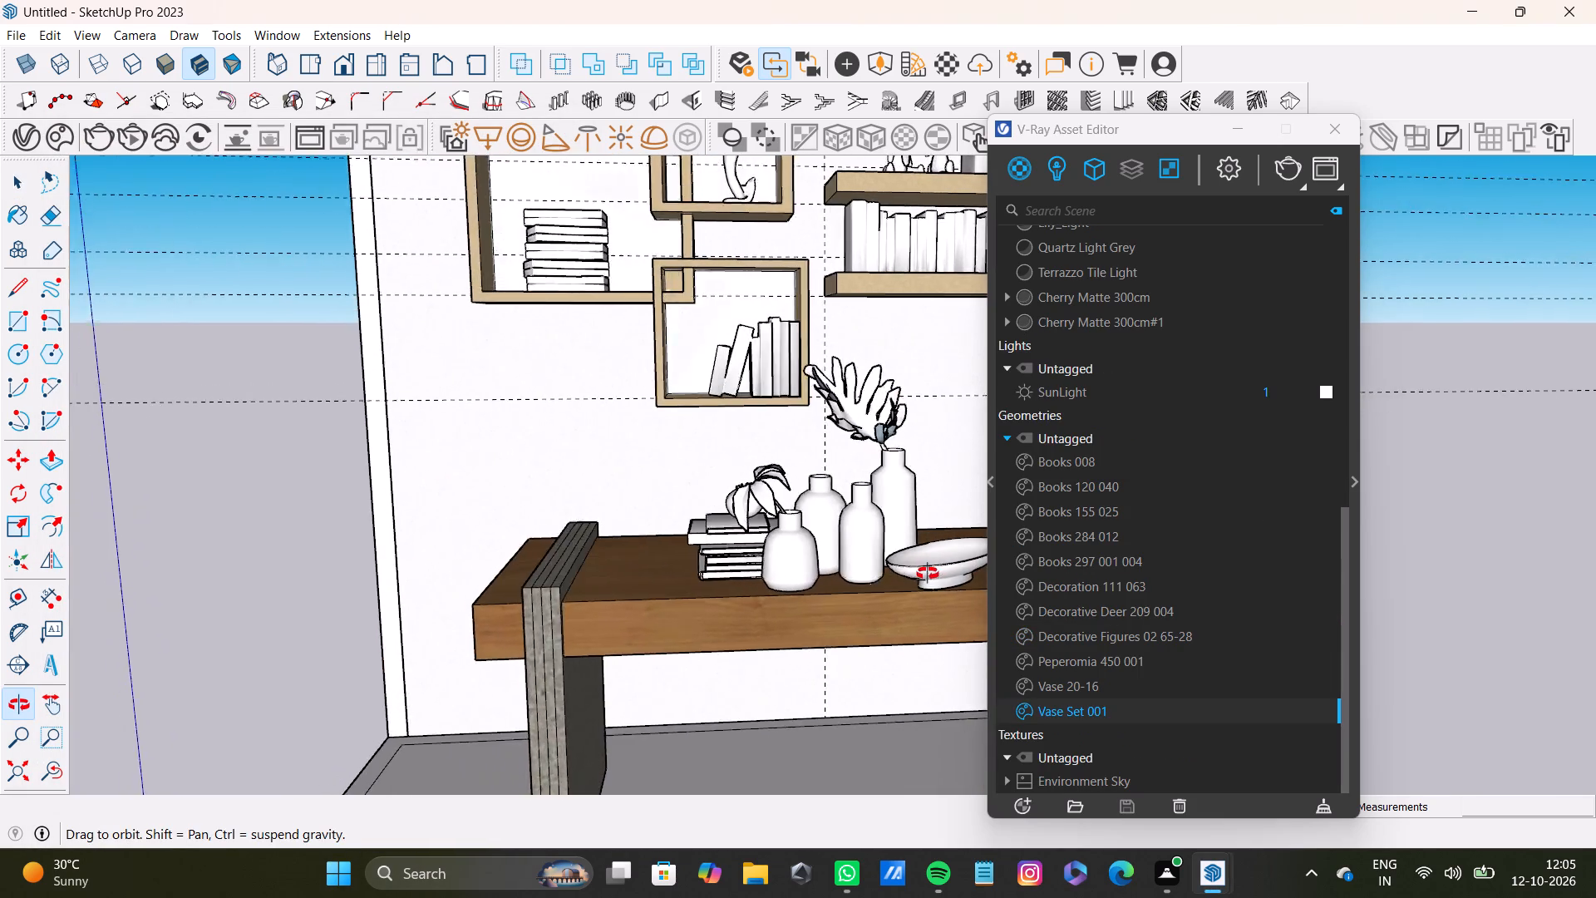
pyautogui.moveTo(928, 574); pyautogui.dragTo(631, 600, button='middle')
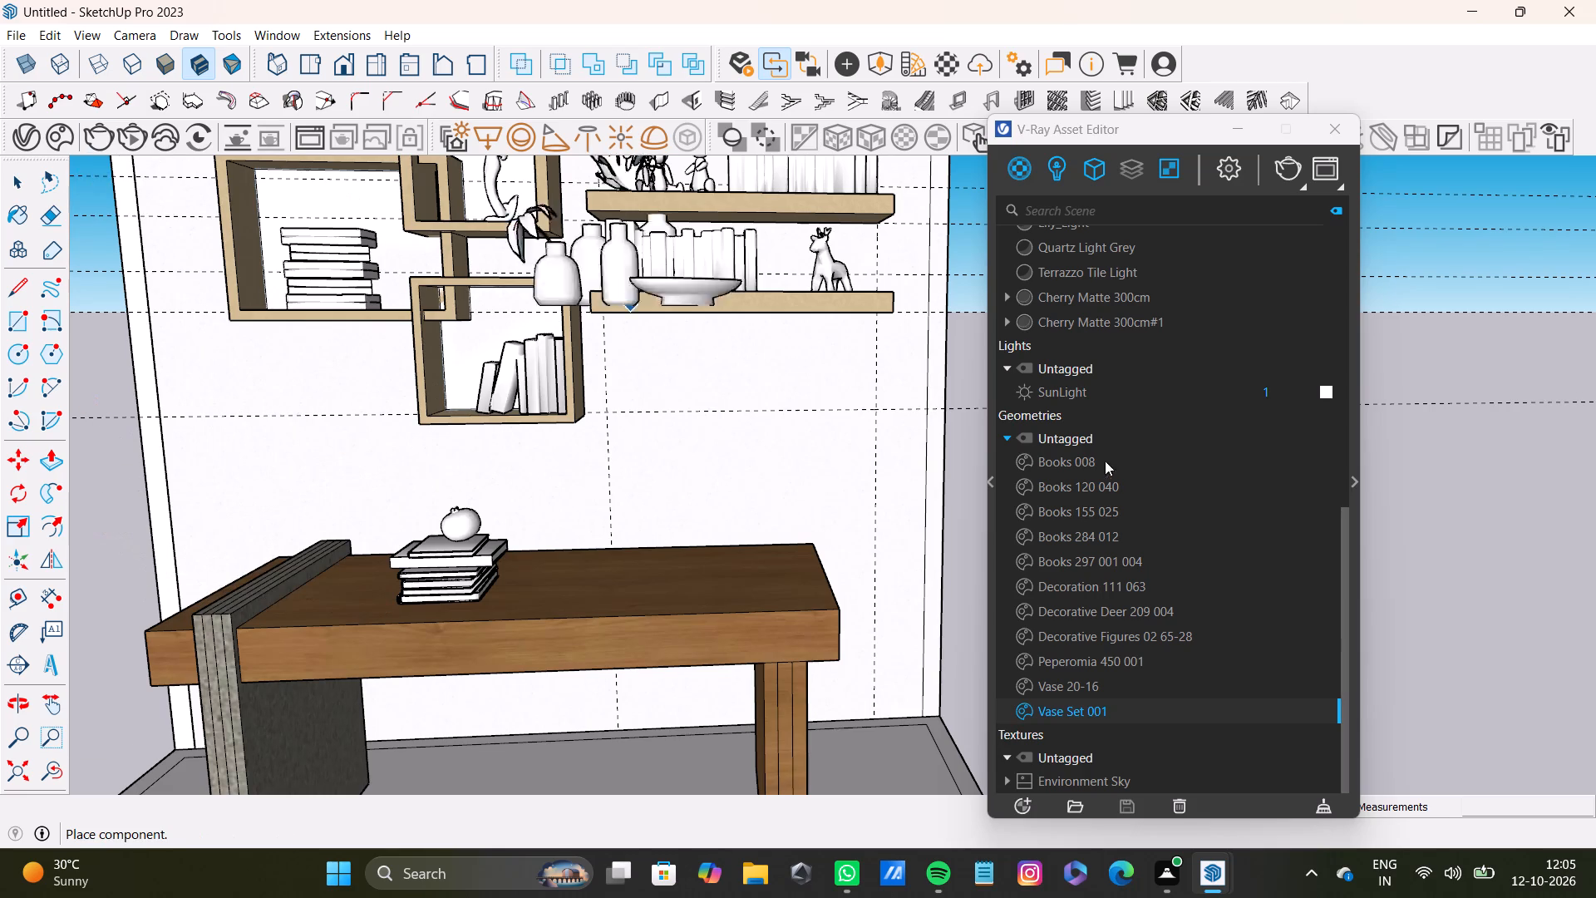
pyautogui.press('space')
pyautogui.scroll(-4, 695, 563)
# Insert the Vase 004 flower vase from Chaos Cosmos onto the tabletop, beside the stack of books.
pyautogui.click(52, 141)
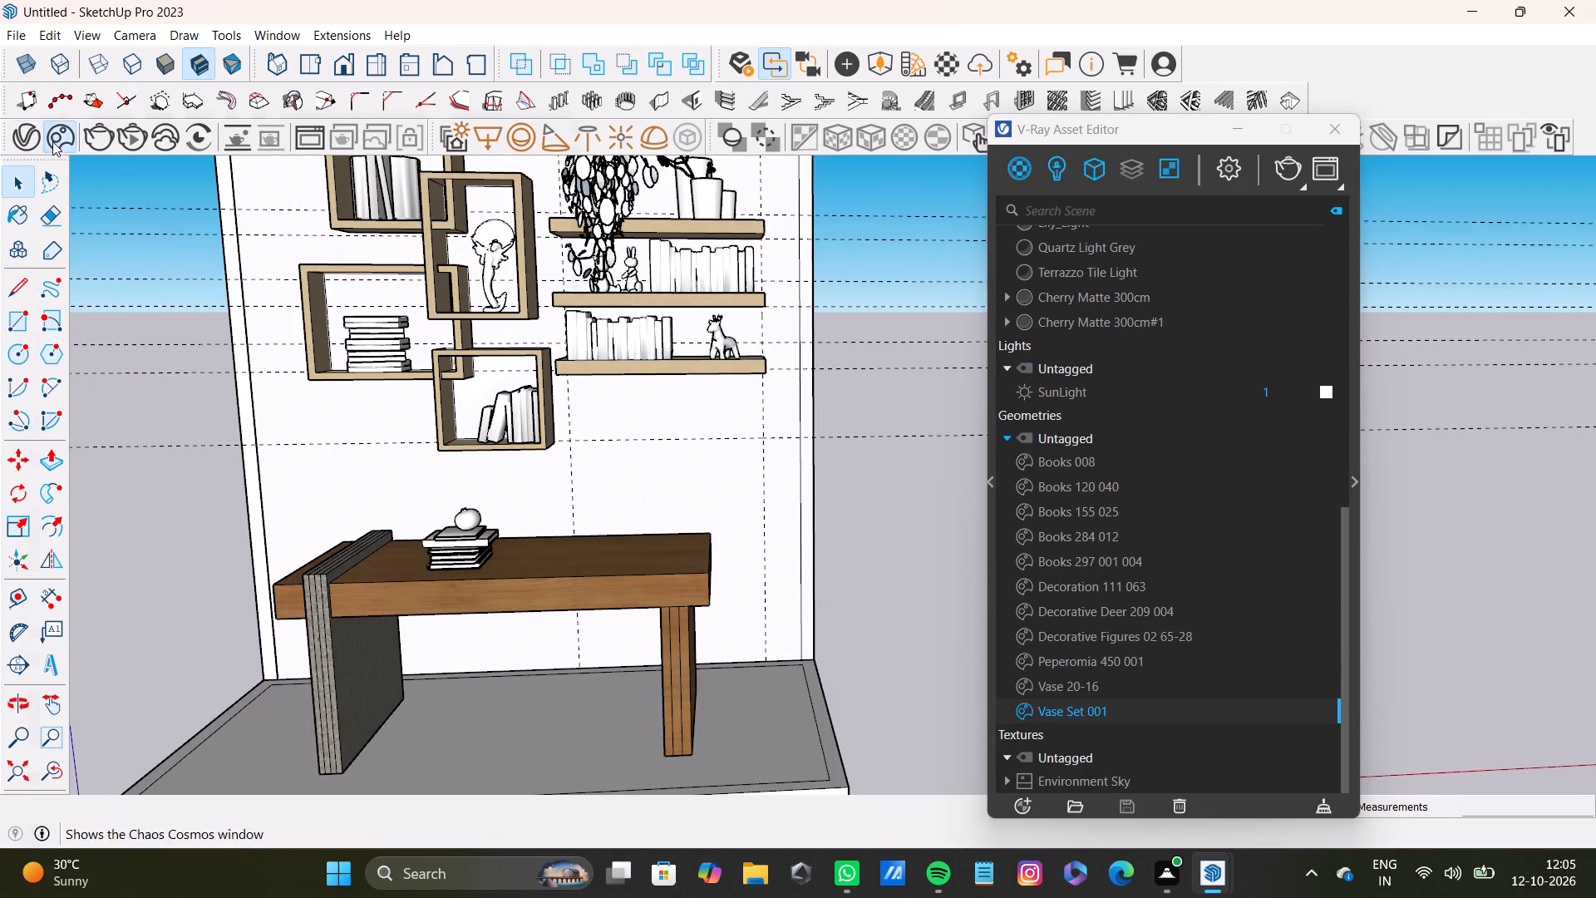
pyautogui.click(163, 575)
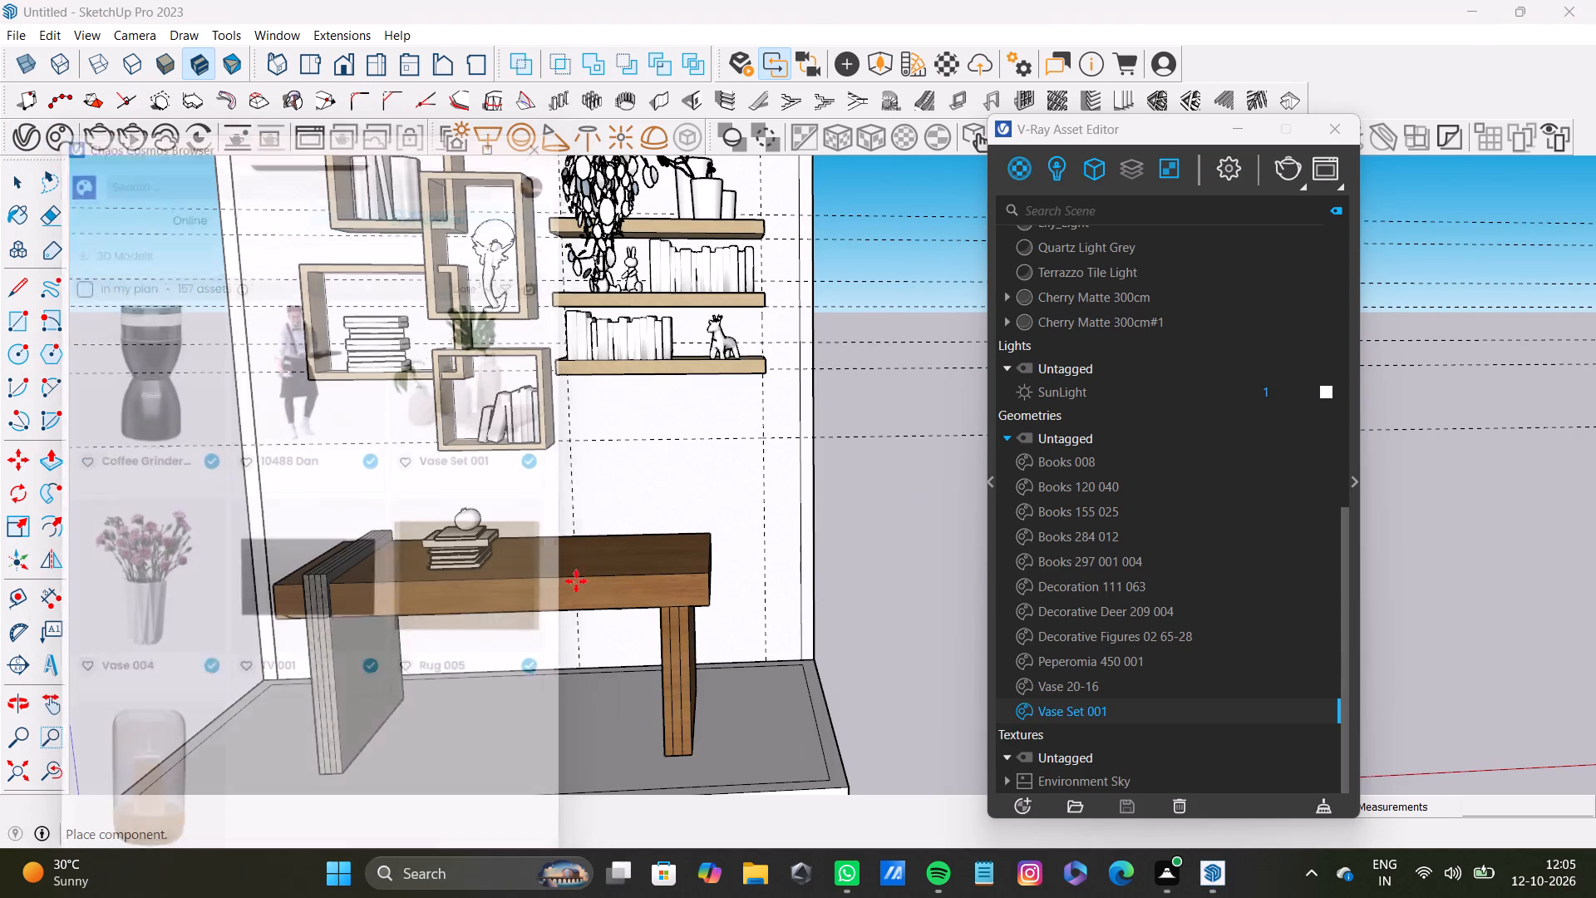
pyautogui.scroll(7, 542, 555)
pyautogui.moveTo(549, 566); pyautogui.dragTo(539, 640, button='middle')
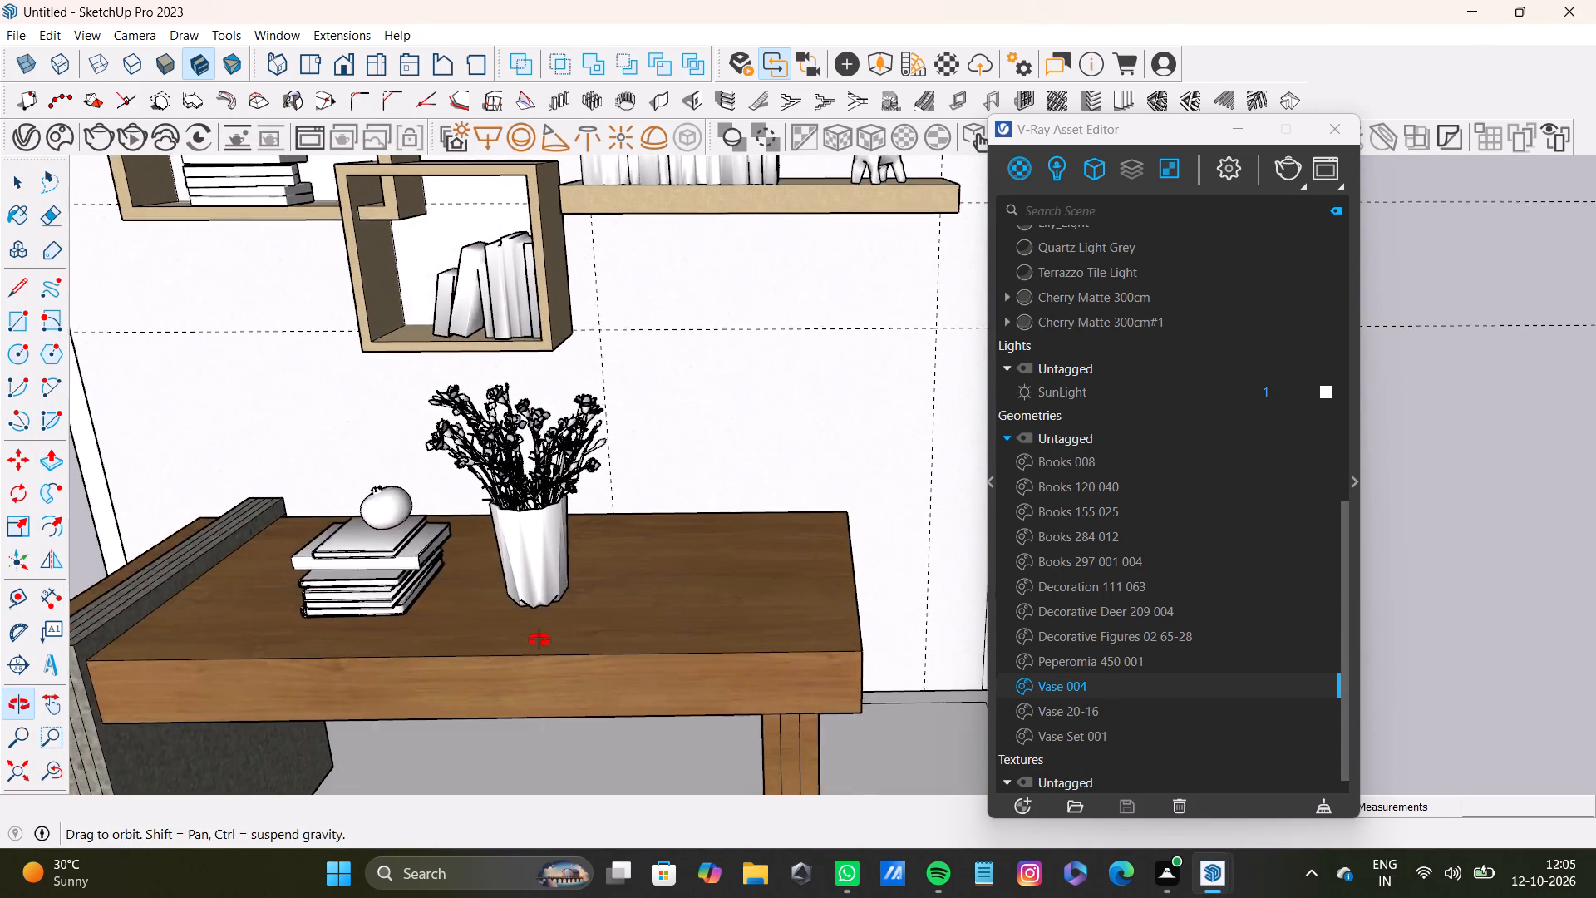
pyautogui.moveTo(539, 640); pyautogui.dragTo(446, 634, button='middle')
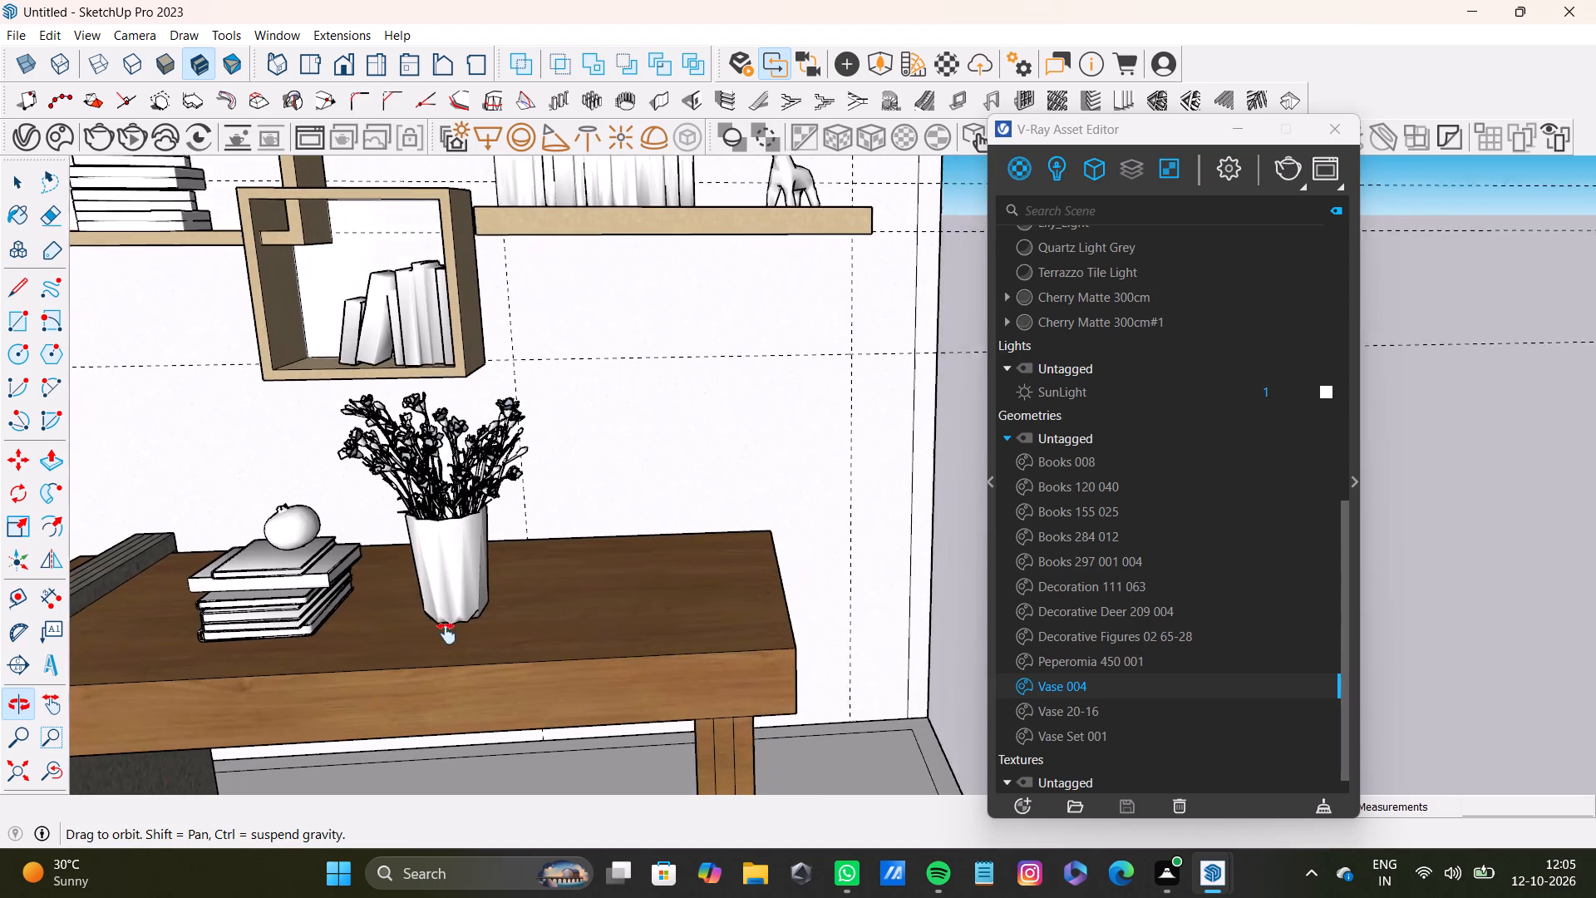
pyautogui.moveTo(446, 634); pyautogui.dragTo(421, 730, button='middle')
pyautogui.click(462, 652)
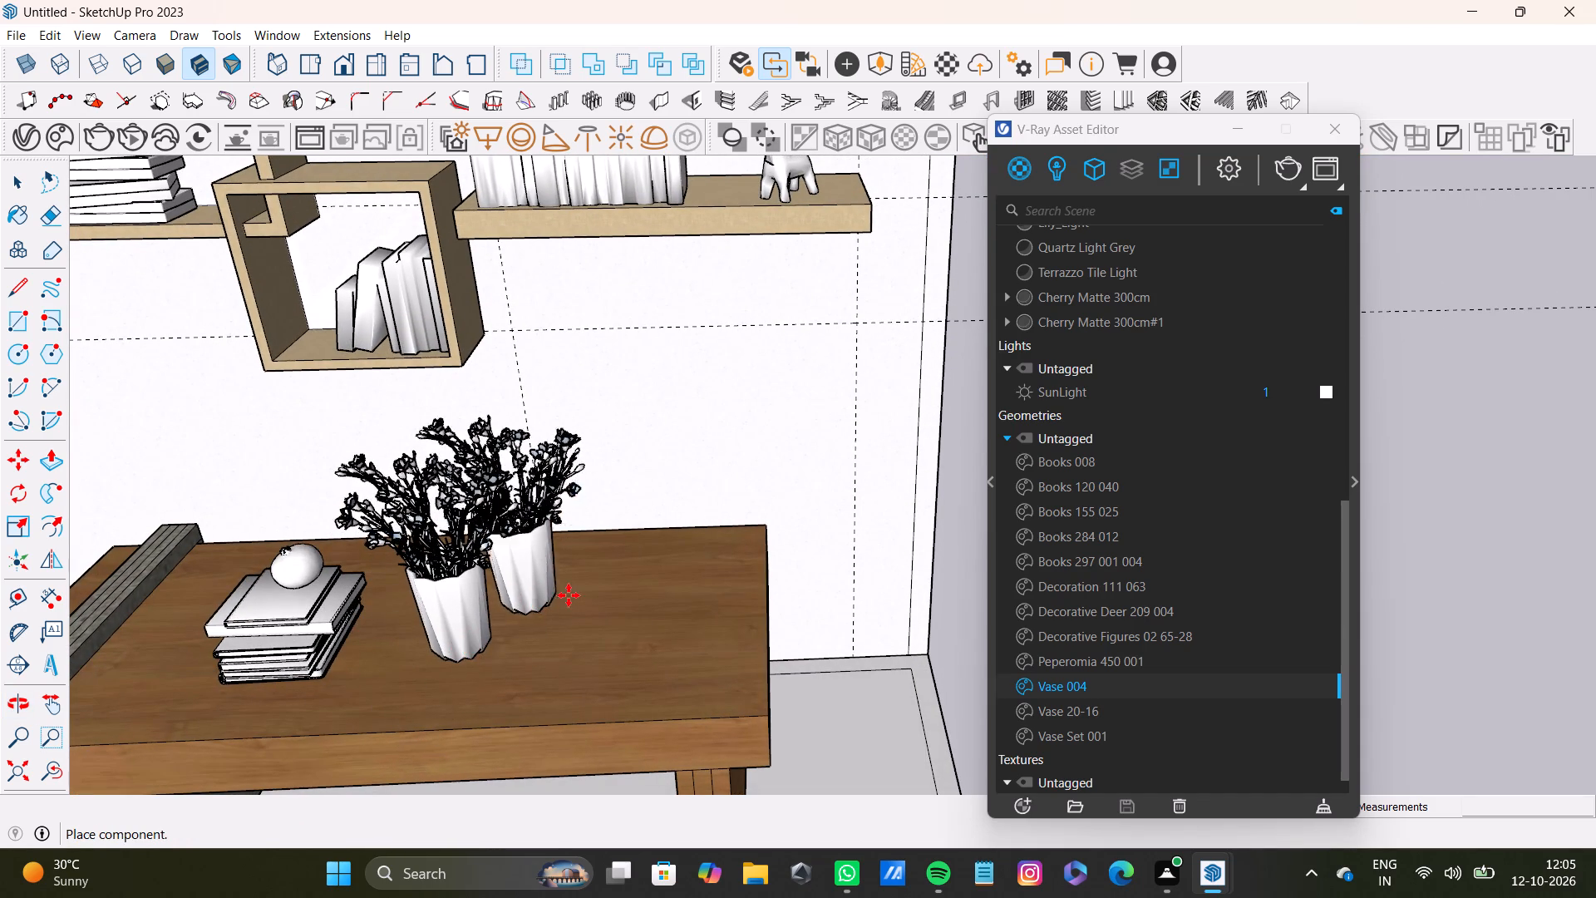
pyautogui.press('space')
# Rotate the Books 155 025 stack on the table about 30 degrees around the vertical blue axis, pivoting on its bottom corner.
pyautogui.scroll(-5, 695, 594)
pyautogui.moveTo(679, 624); pyautogui.dragTo(621, 503, button='middle')
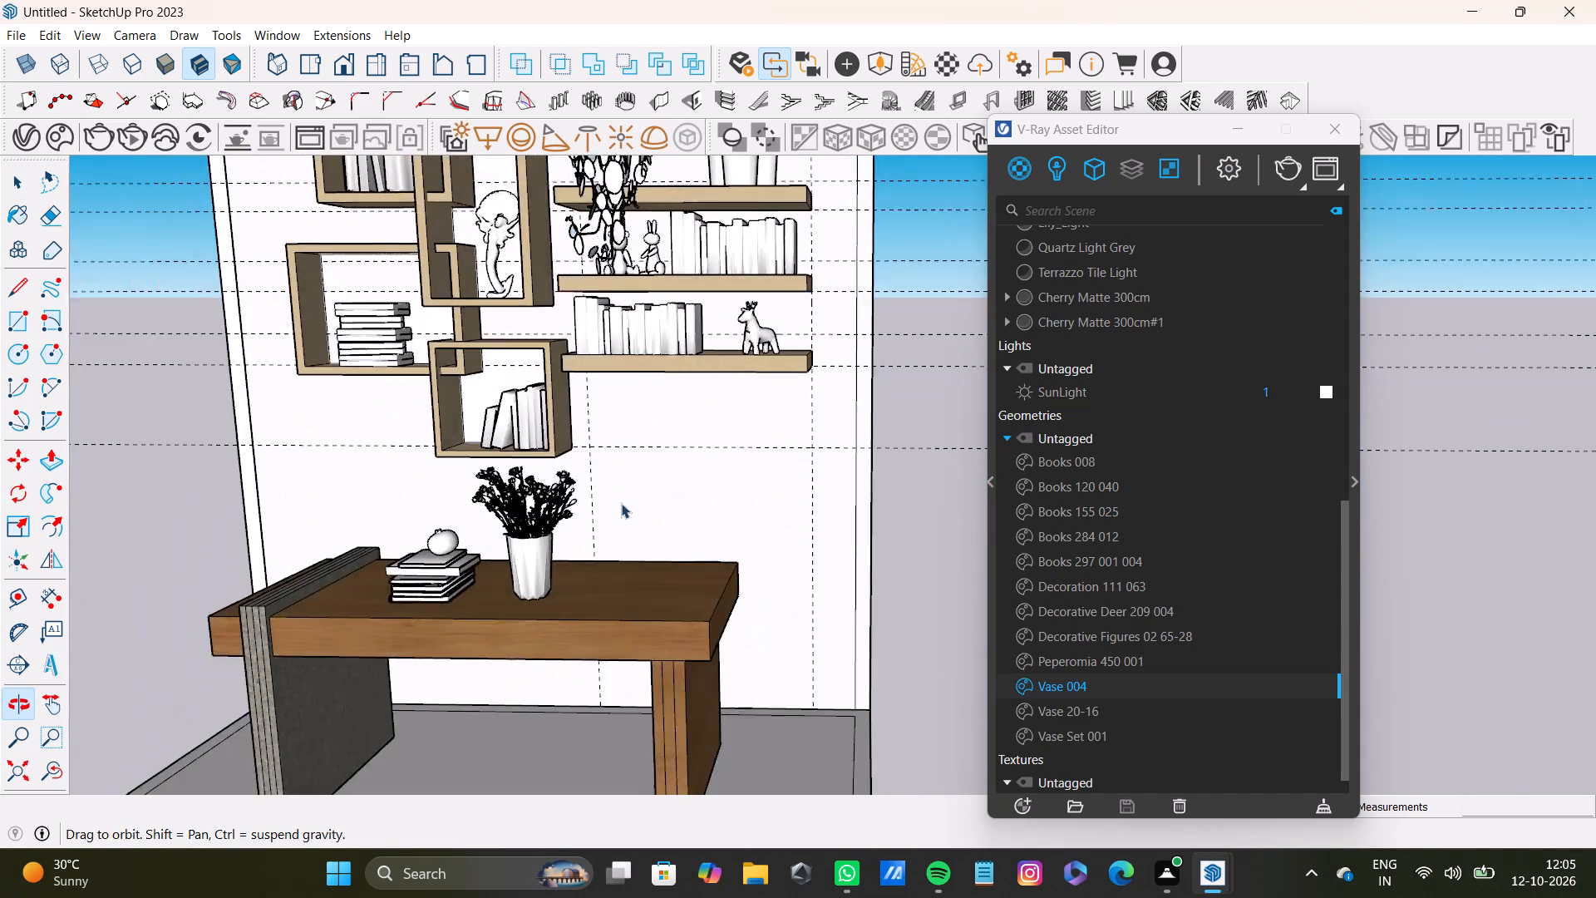
pyautogui.moveTo(621, 503); pyautogui.dragTo(622, 502, button='middle')
pyautogui.scroll(-5, 613, 523)
pyautogui.moveTo(622, 566); pyautogui.dragTo(667, 559, button='middle')
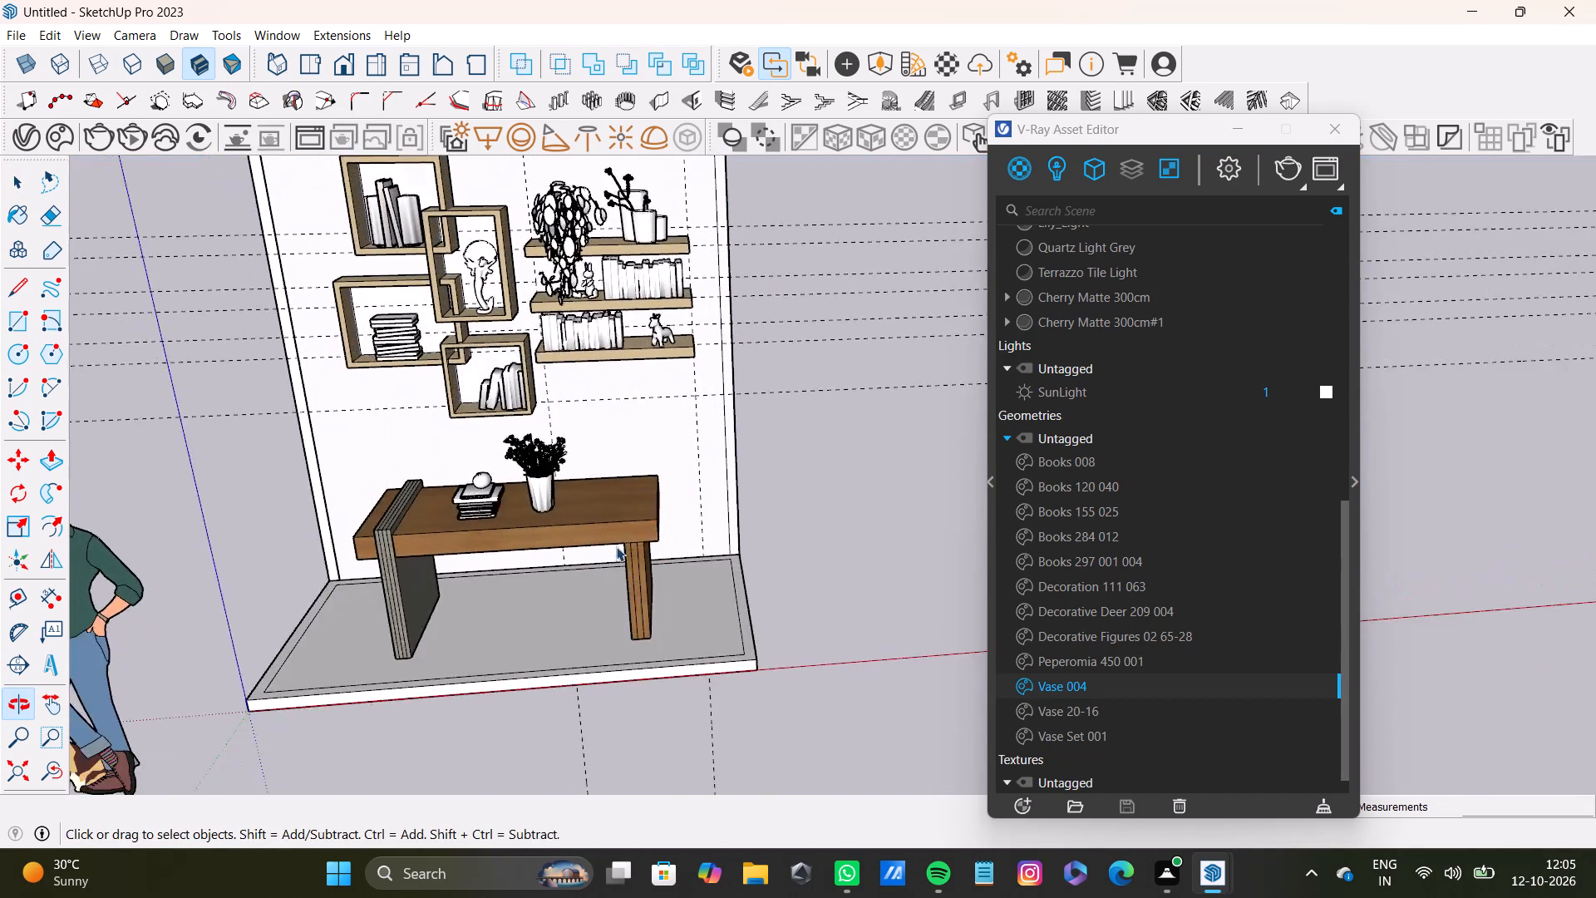
pyautogui.scroll(13, 485, 531)
pyautogui.click(468, 484)
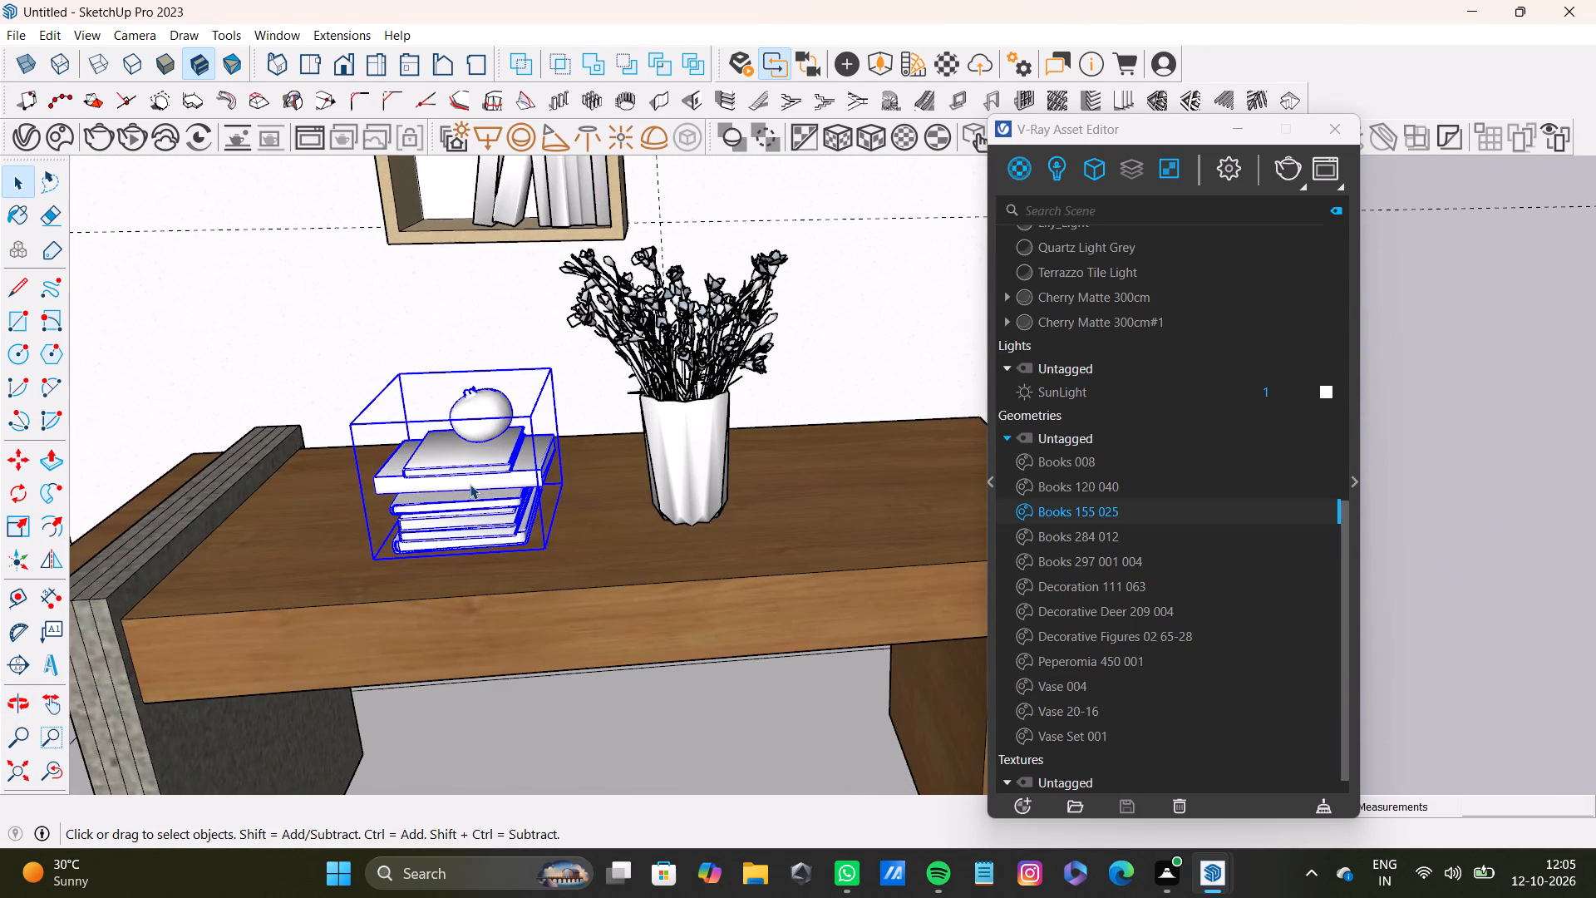
pyautogui.press('q')
pyautogui.moveTo(409, 563); pyautogui.dragTo(663, 545, button='middle')
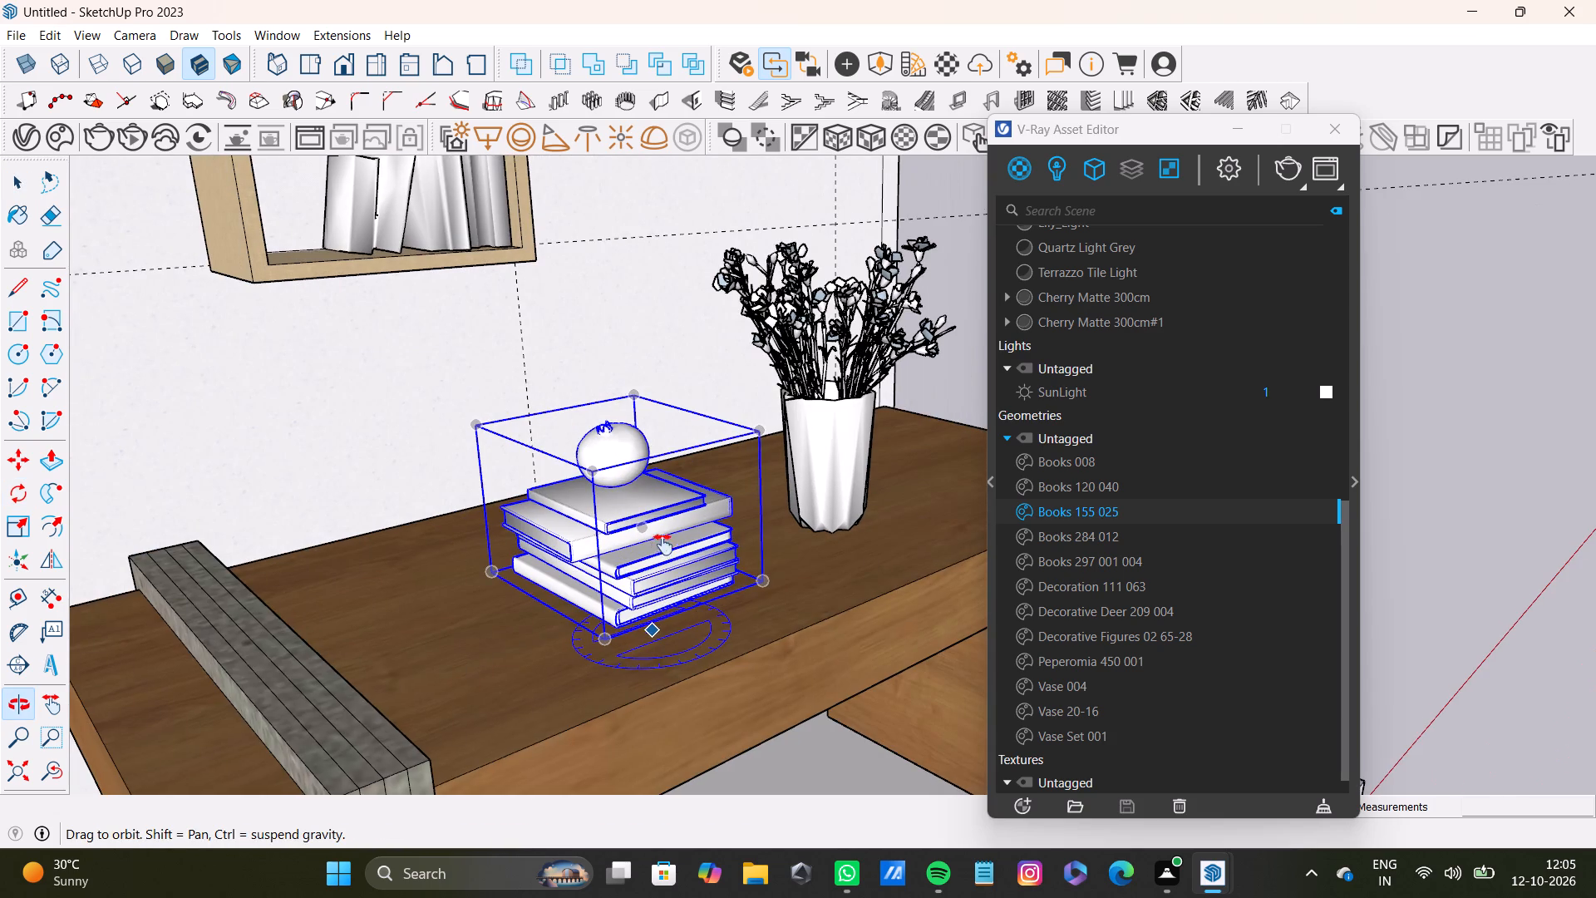
pyautogui.moveTo(663, 545); pyautogui.dragTo(675, 462, button='middle')
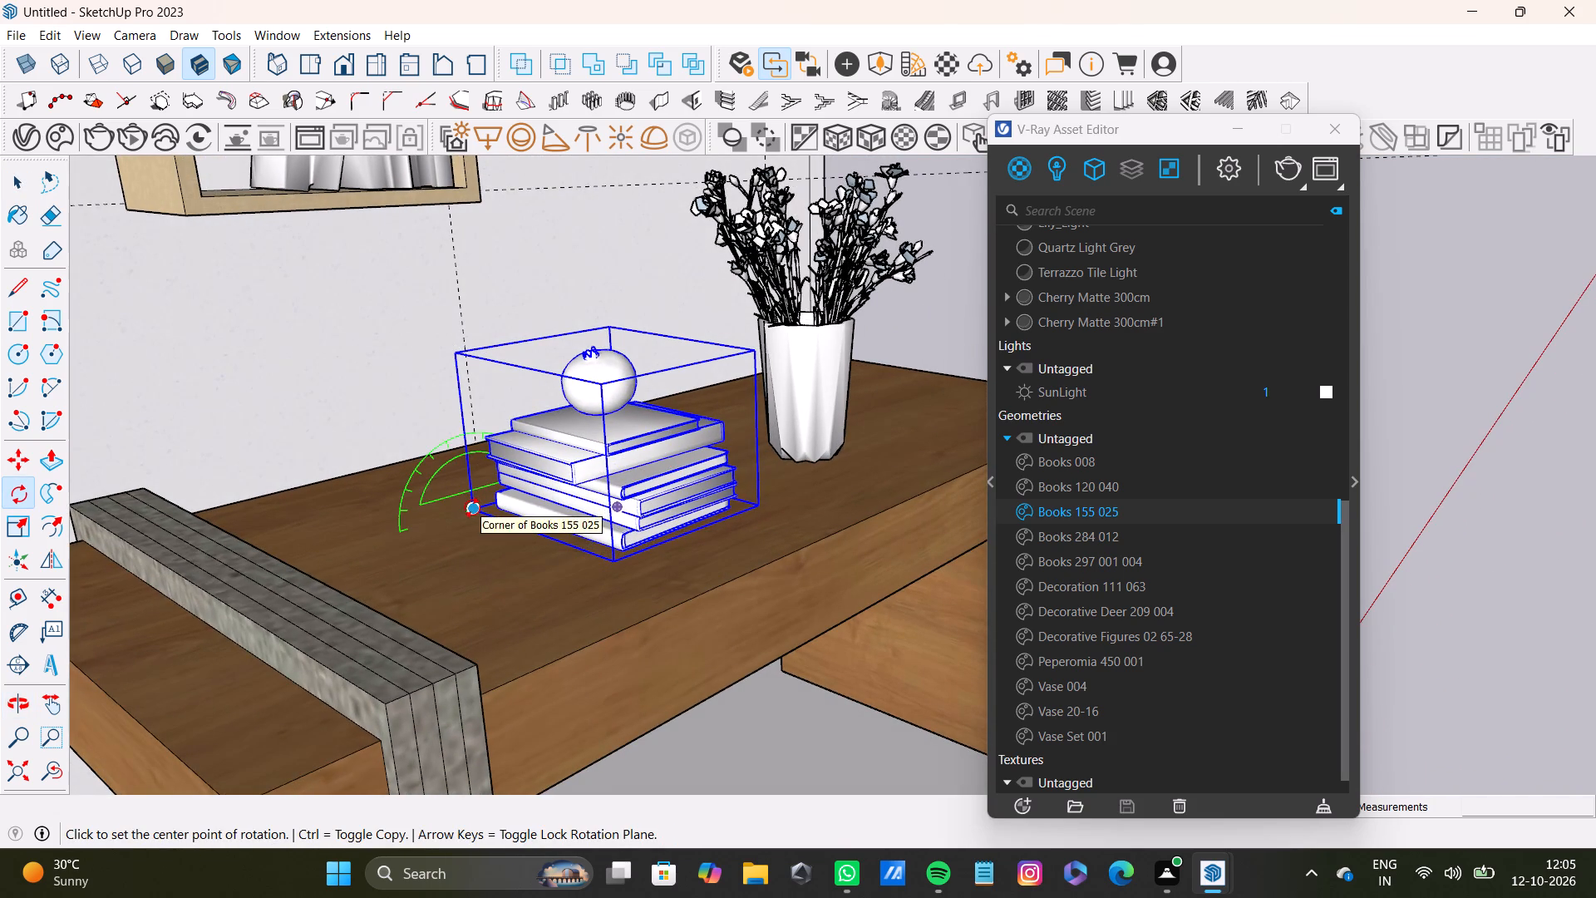
pyautogui.press('Up')
pyautogui.click(475, 510)
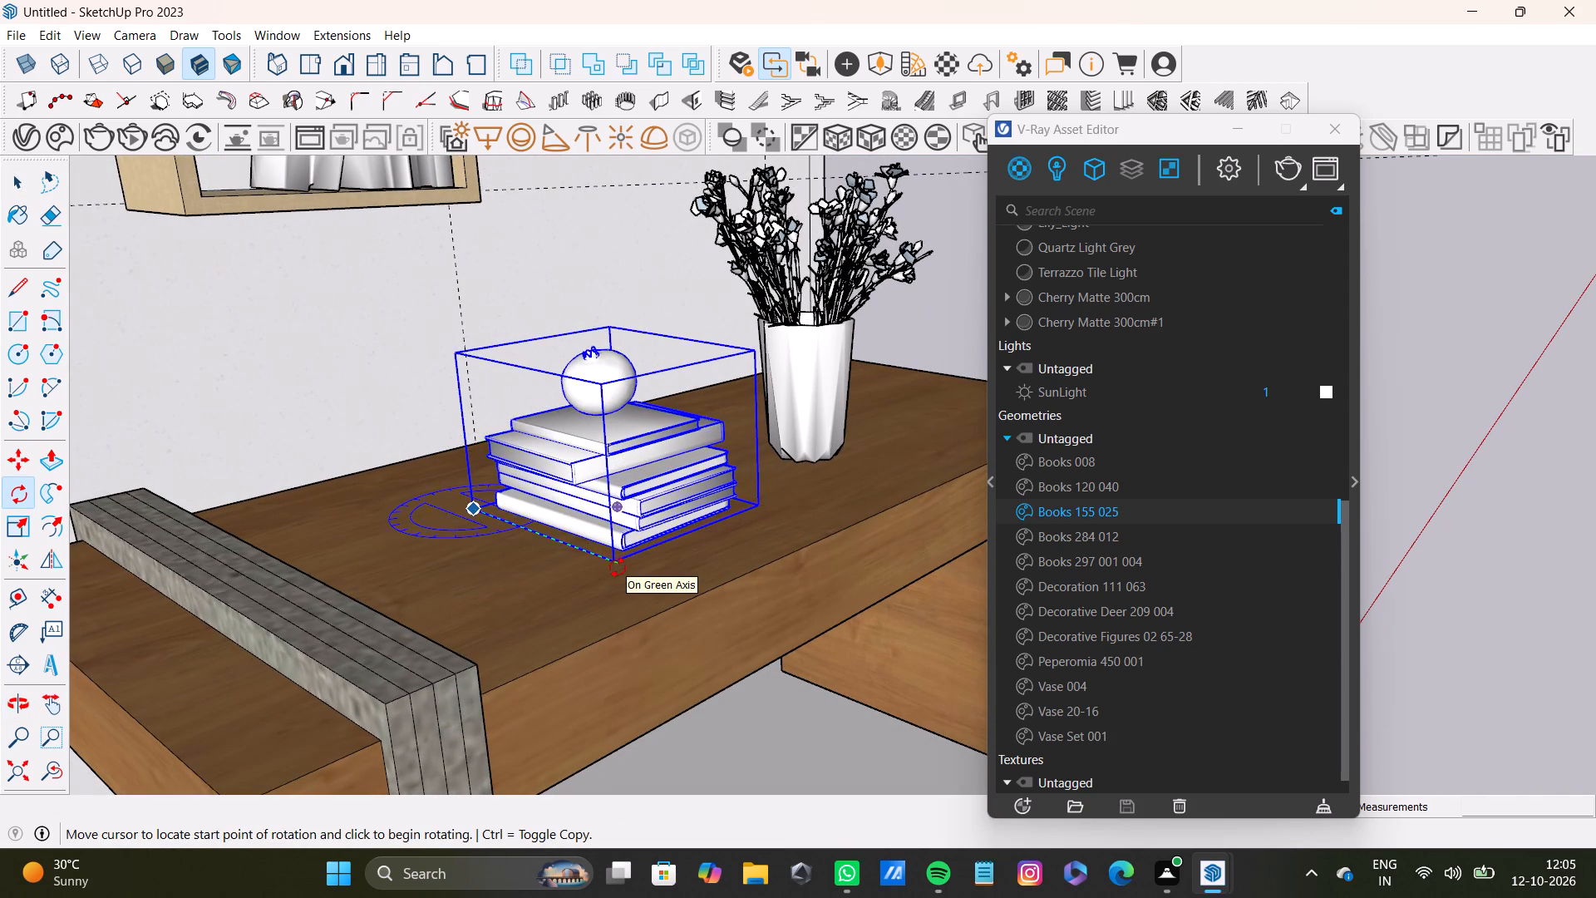
pyautogui.click(618, 566)
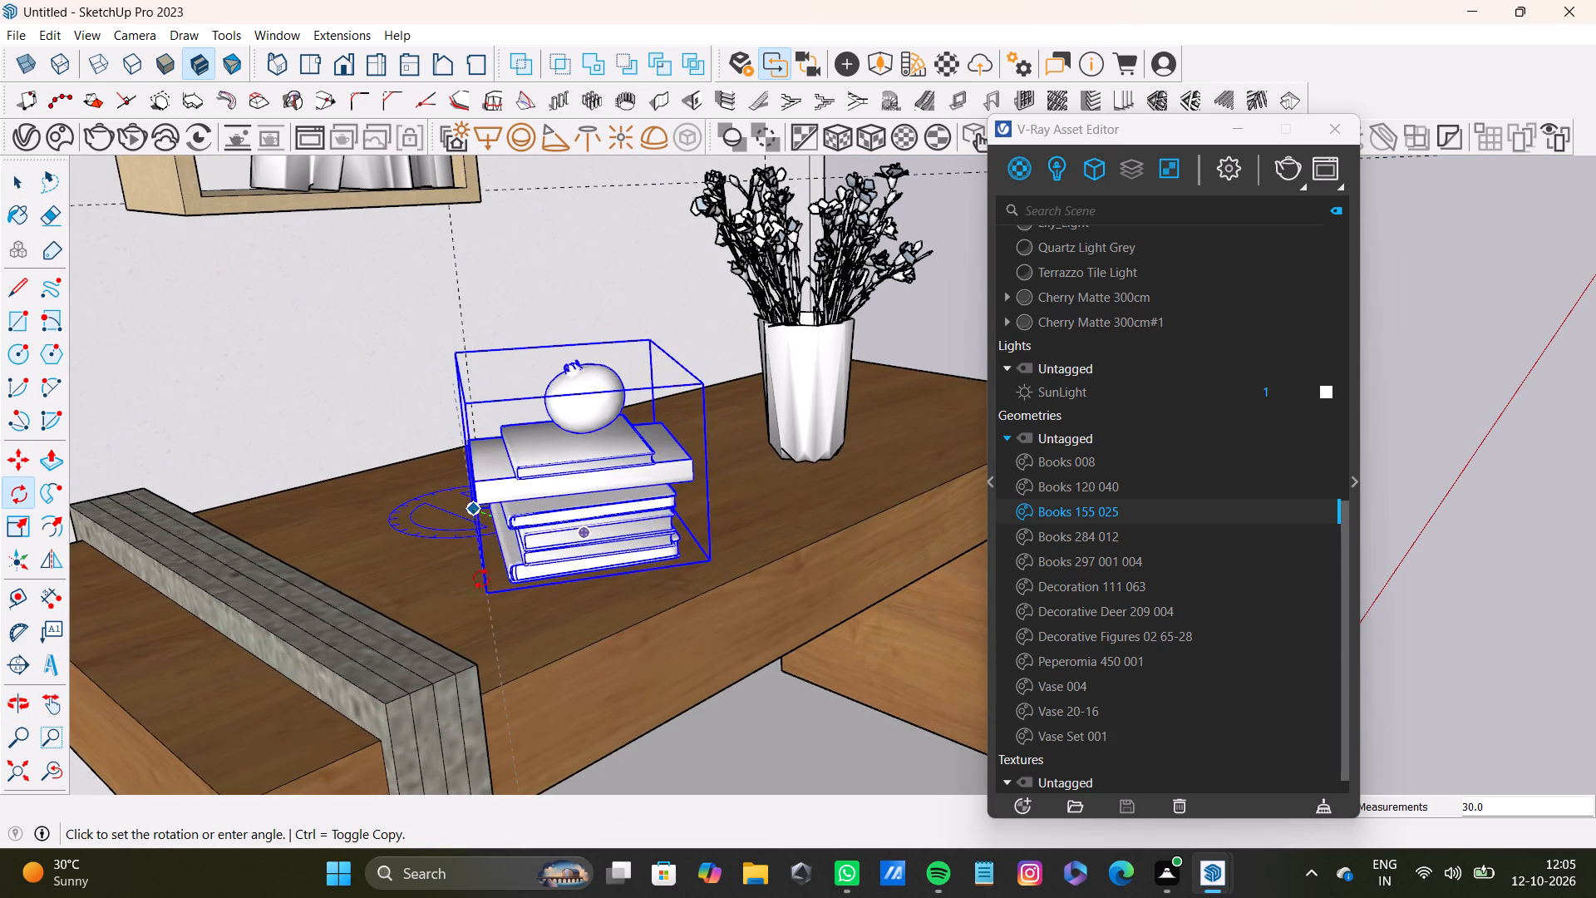
pyautogui.click(470, 577)
pyautogui.scroll(-8, 600, 605)
pyautogui.moveTo(734, 657); pyautogui.dragTo(297, 631, button='middle')
pyautogui.scroll(2, 620, 501)
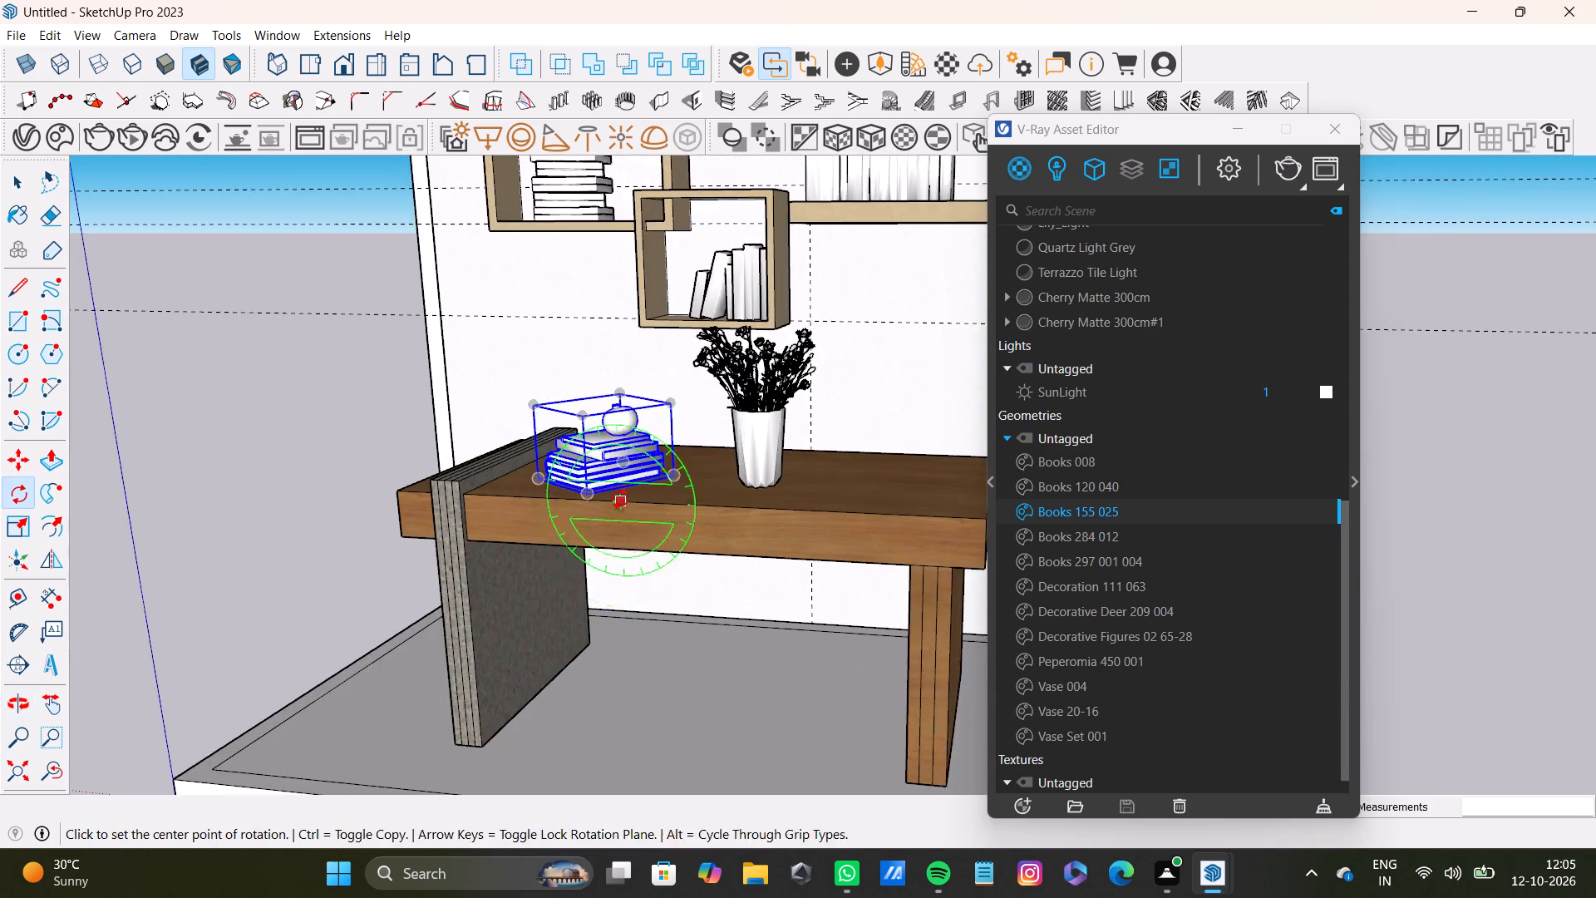
pyautogui.press('space')
# Examine the decorated table together with the furnished shelves and box frames, with nothing selected.
pyautogui.scroll(2, 620, 499)
pyautogui.scroll(-8, 653, 459)
pyautogui.keyDown('shift'); pyautogui.moveTo(702, 466); pyautogui.dragTo(636, 533, button='middle'); pyautogui.keyUp('shift')
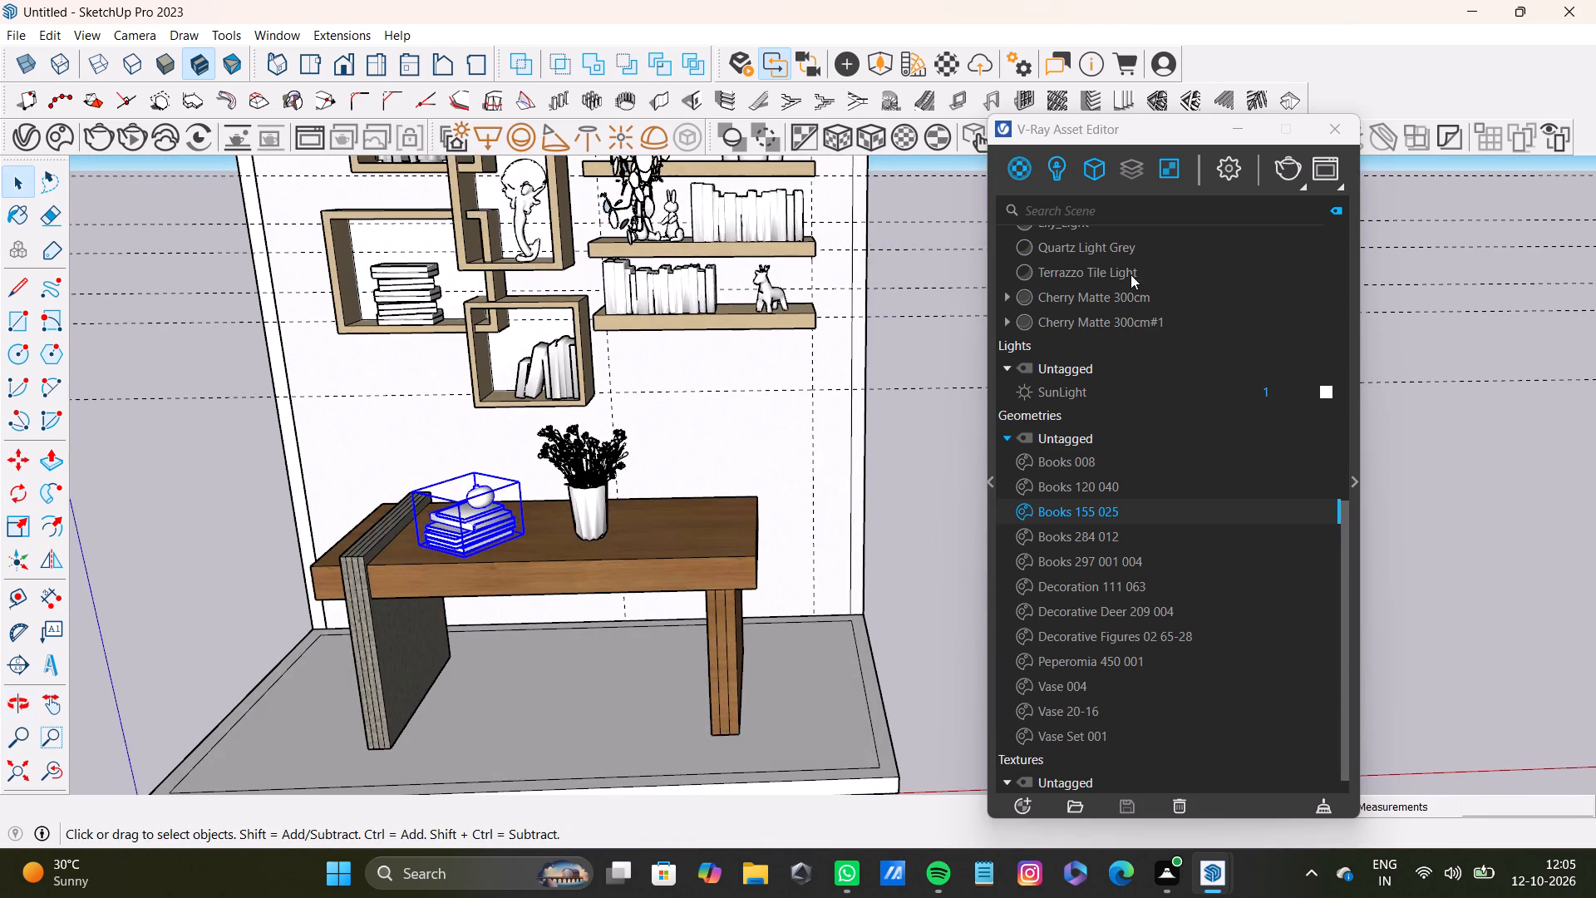
pyautogui.scroll(-3, 571, 525)
pyautogui.keyDown('shift'); pyautogui.moveTo(571, 525); pyautogui.dragTo(608, 544, button='middle'); pyautogui.keyUp('shift')
pyautogui.scroll(4, 609, 543)
pyautogui.scroll(-2, 598, 521)
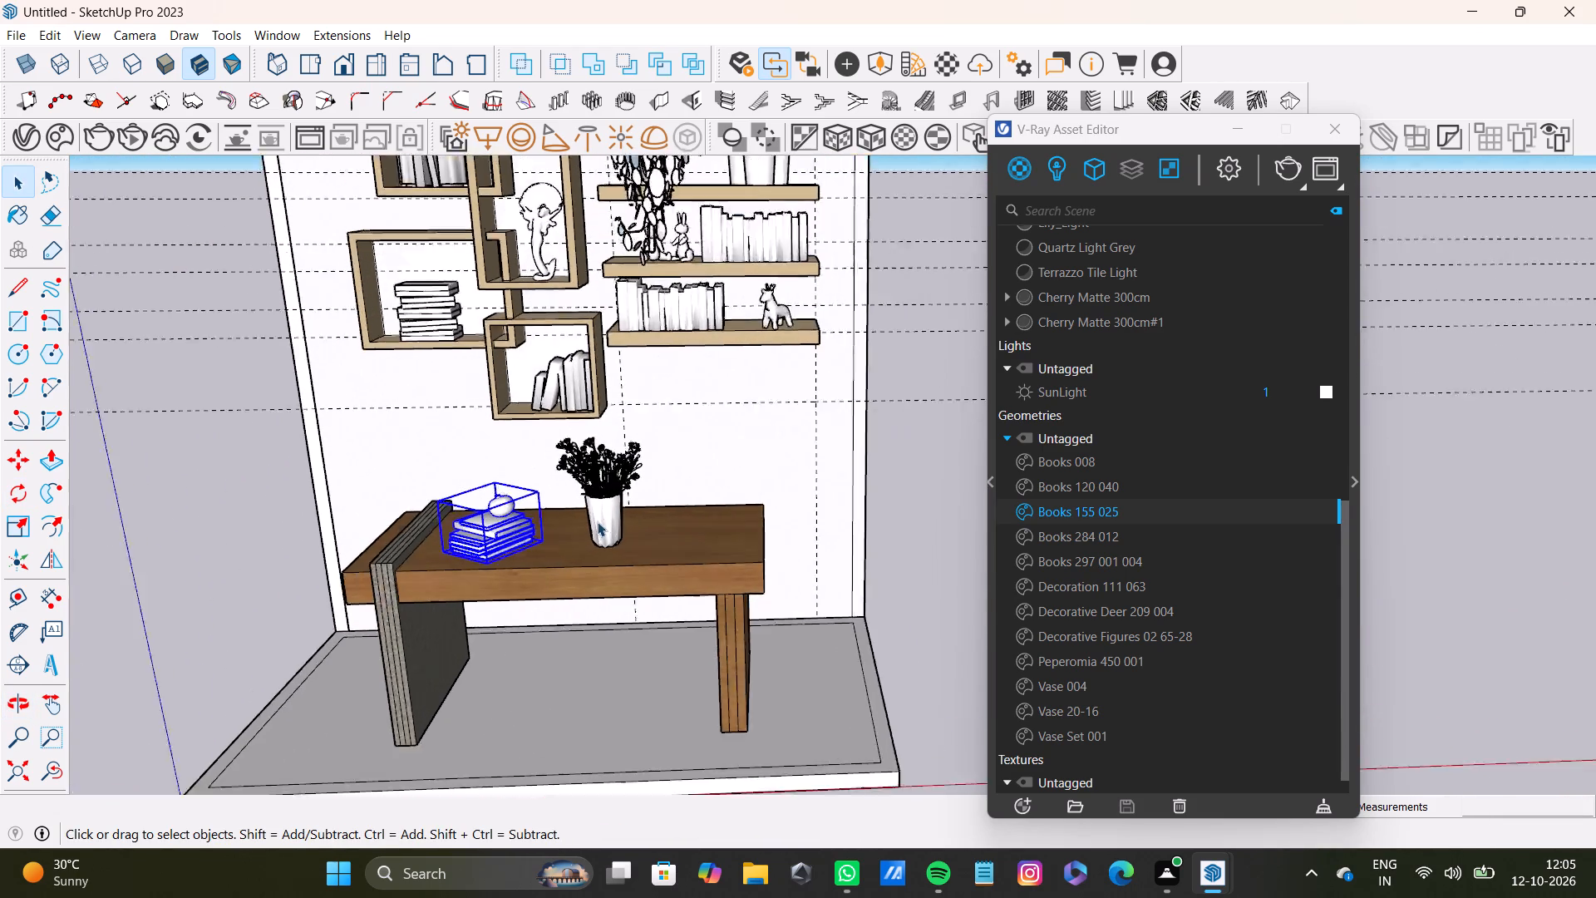
pyautogui.scroll(-6, 597, 521)
pyautogui.press('space')
pyautogui.click(816, 238)
pyautogui.scroll(4, 549, 485)
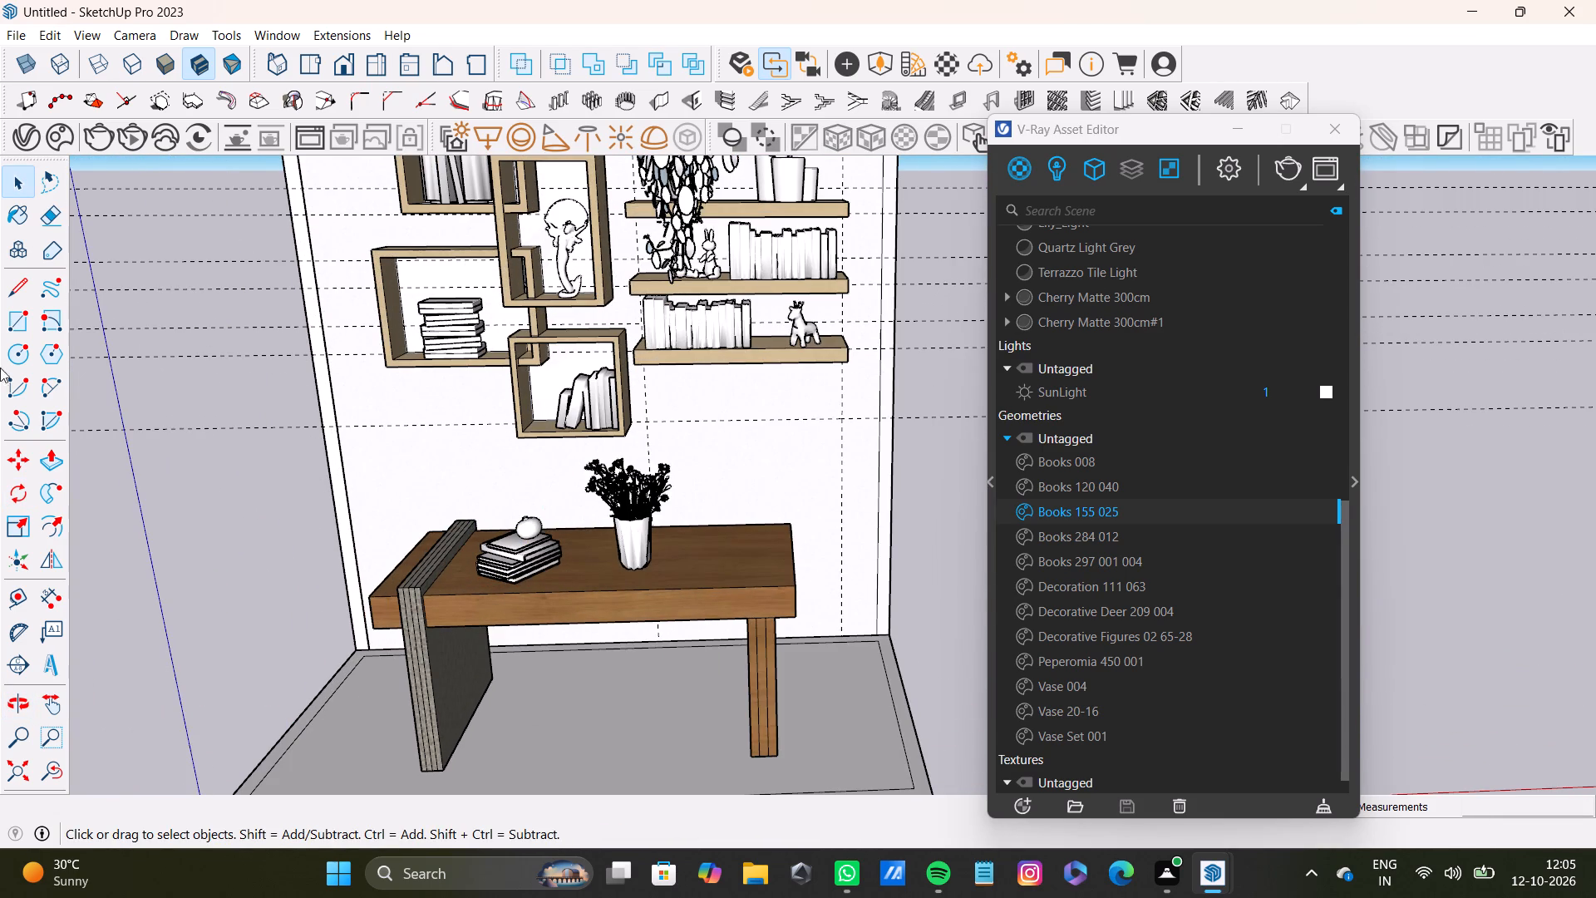
# Open the base group and paint its top and front faces with Tile Canvas from the Tile materials.
pyautogui.scroll(-7, 494, 590)
pyautogui.keyDown('shift'); pyautogui.moveTo(526, 587); pyautogui.dragTo(547, 498, button='middle'); pyautogui.keyUp('shift')
pyautogui.scroll(4, 494, 603)
pyautogui.press('space')
pyautogui.doubleClick(537, 575)
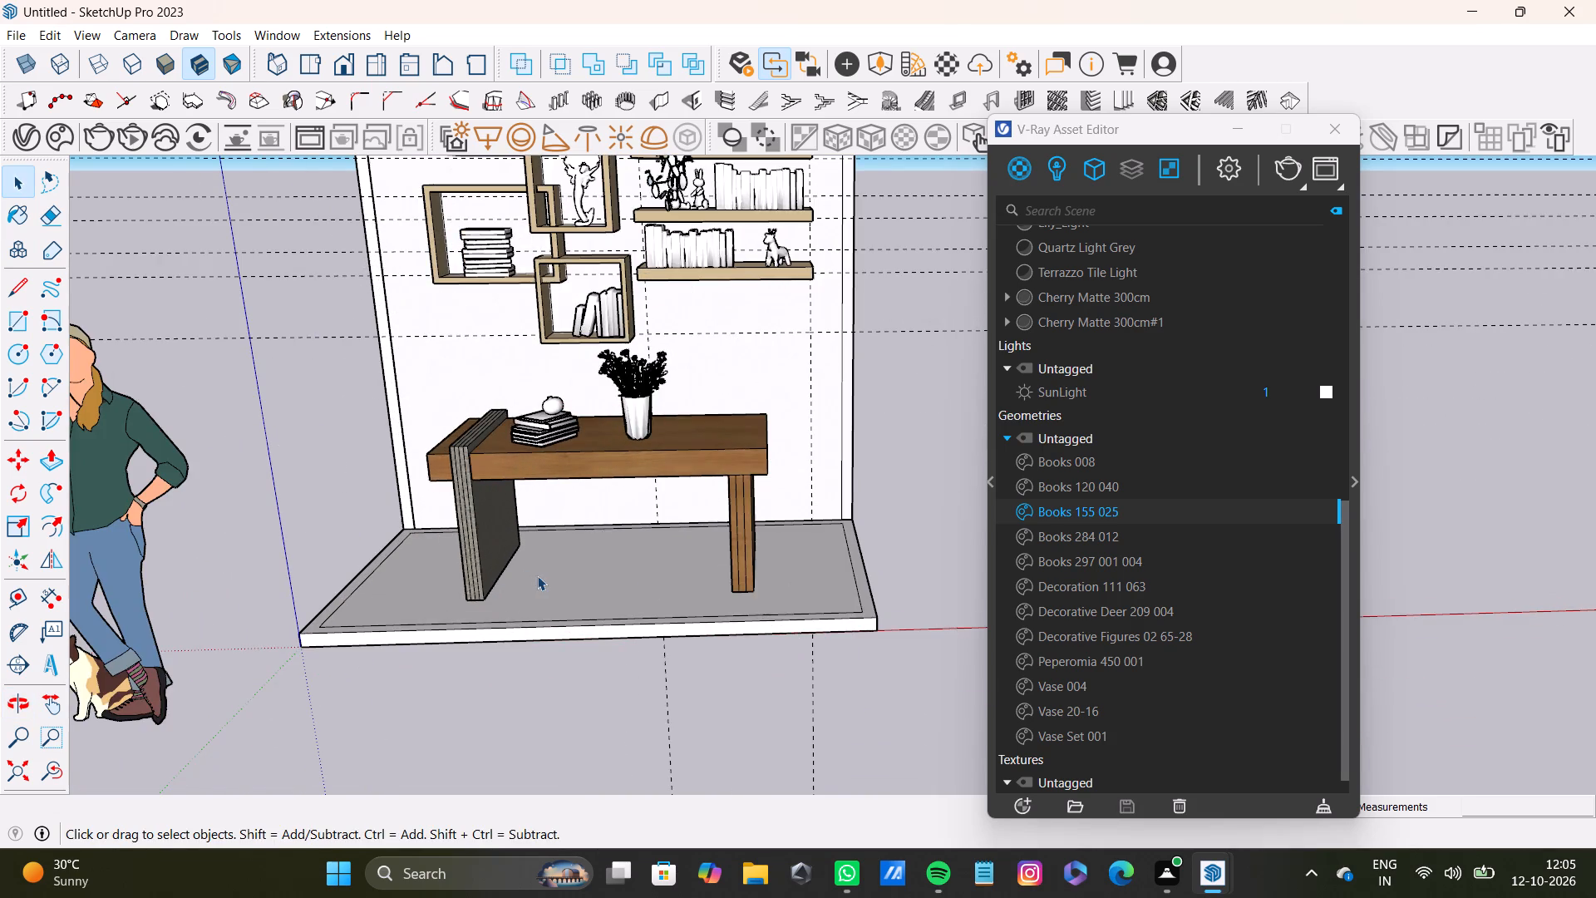
pyautogui.doubleClick(366, 591)
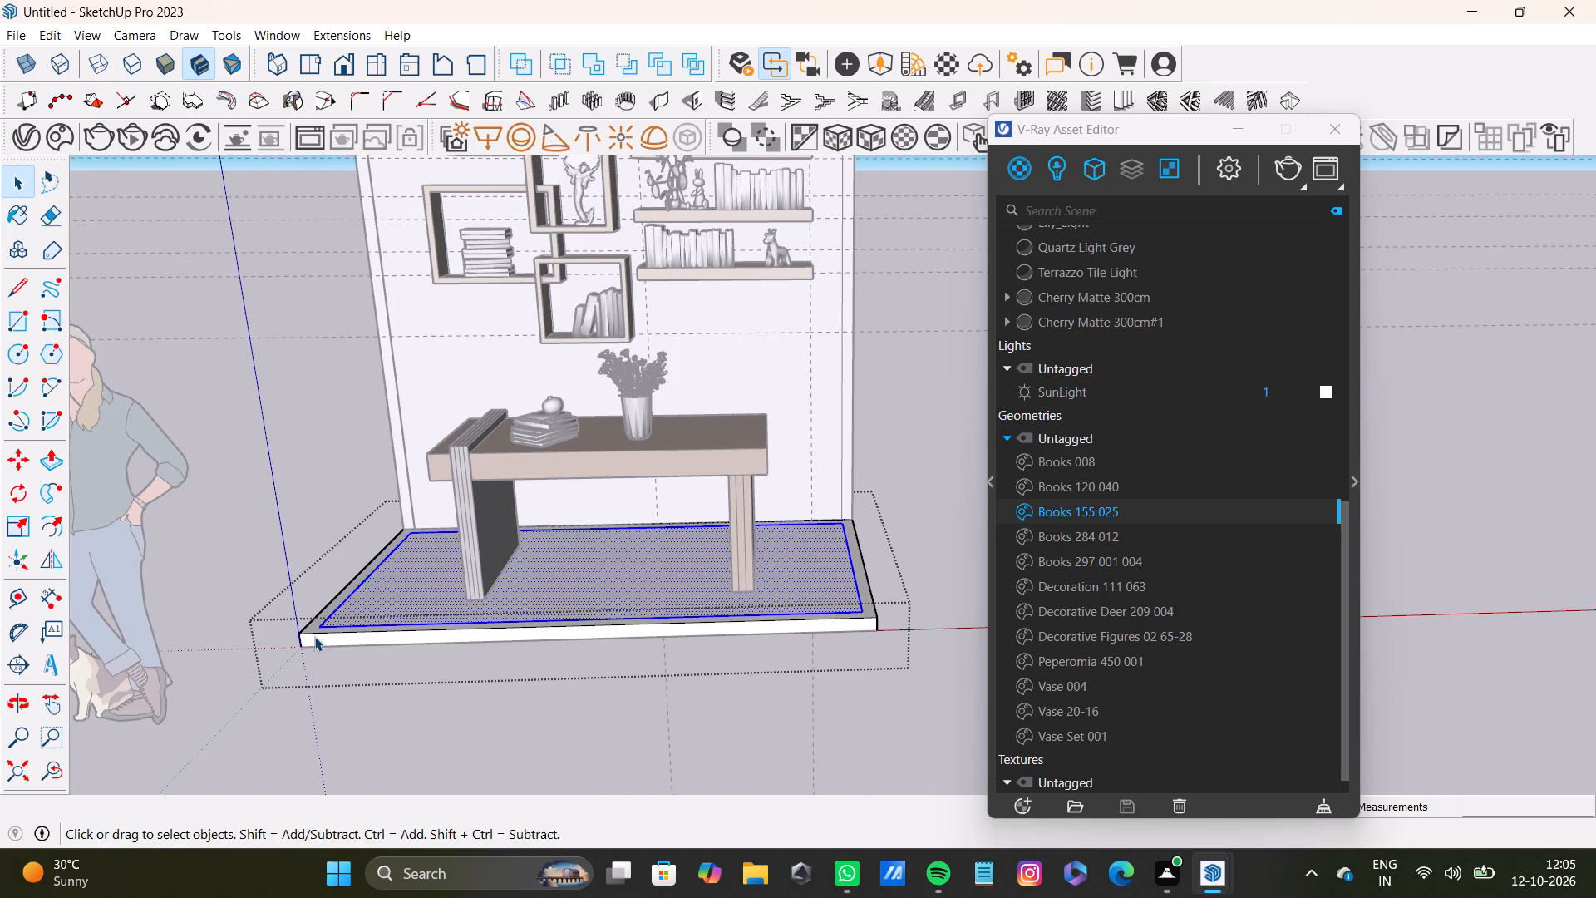
pyautogui.doubleClick(315, 633)
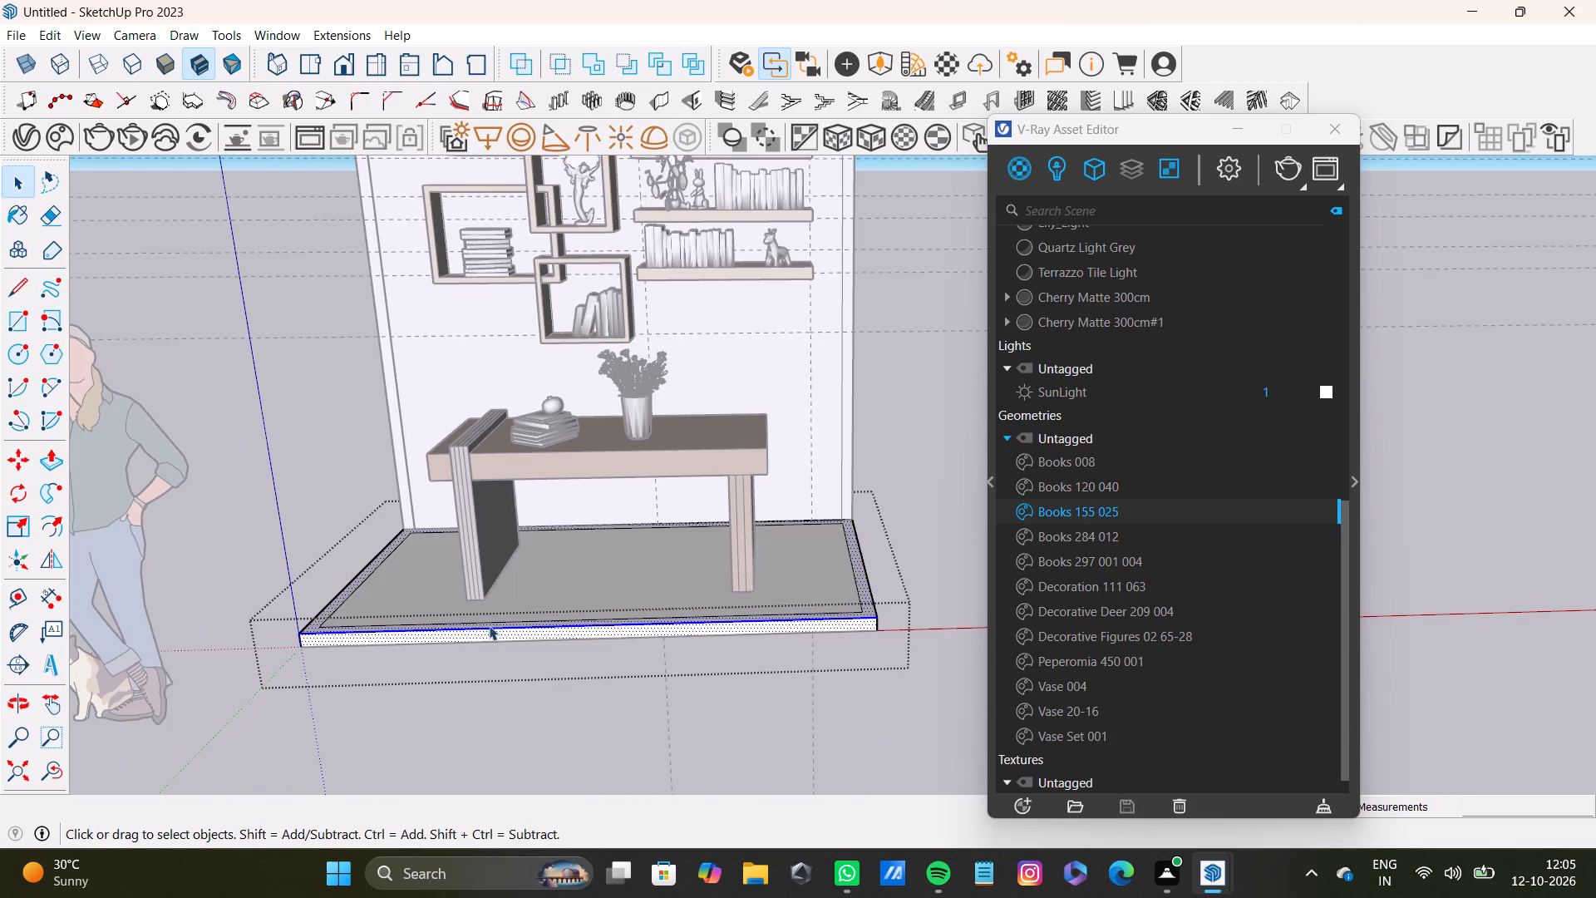
pyautogui.moveTo(594, 639); pyautogui.dragTo(584, 727, button='middle')
pyautogui.keyDown('shift'); pyautogui.doubleClick(569, 614); pyautogui.keyUp('shift')
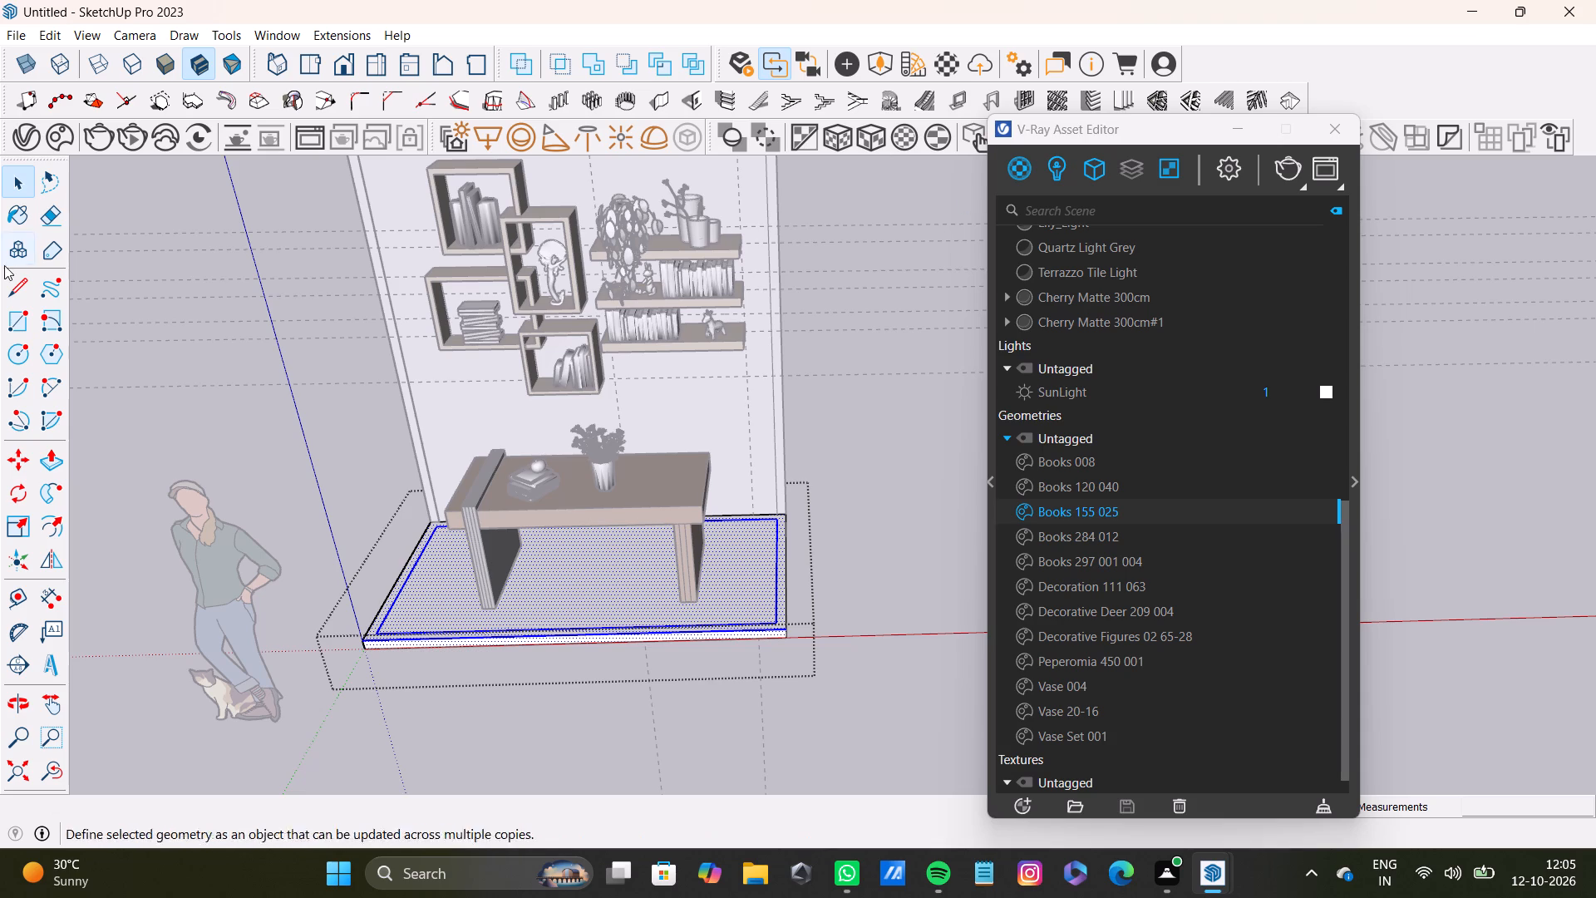
pyautogui.click(17, 210)
pyautogui.click(909, 422)
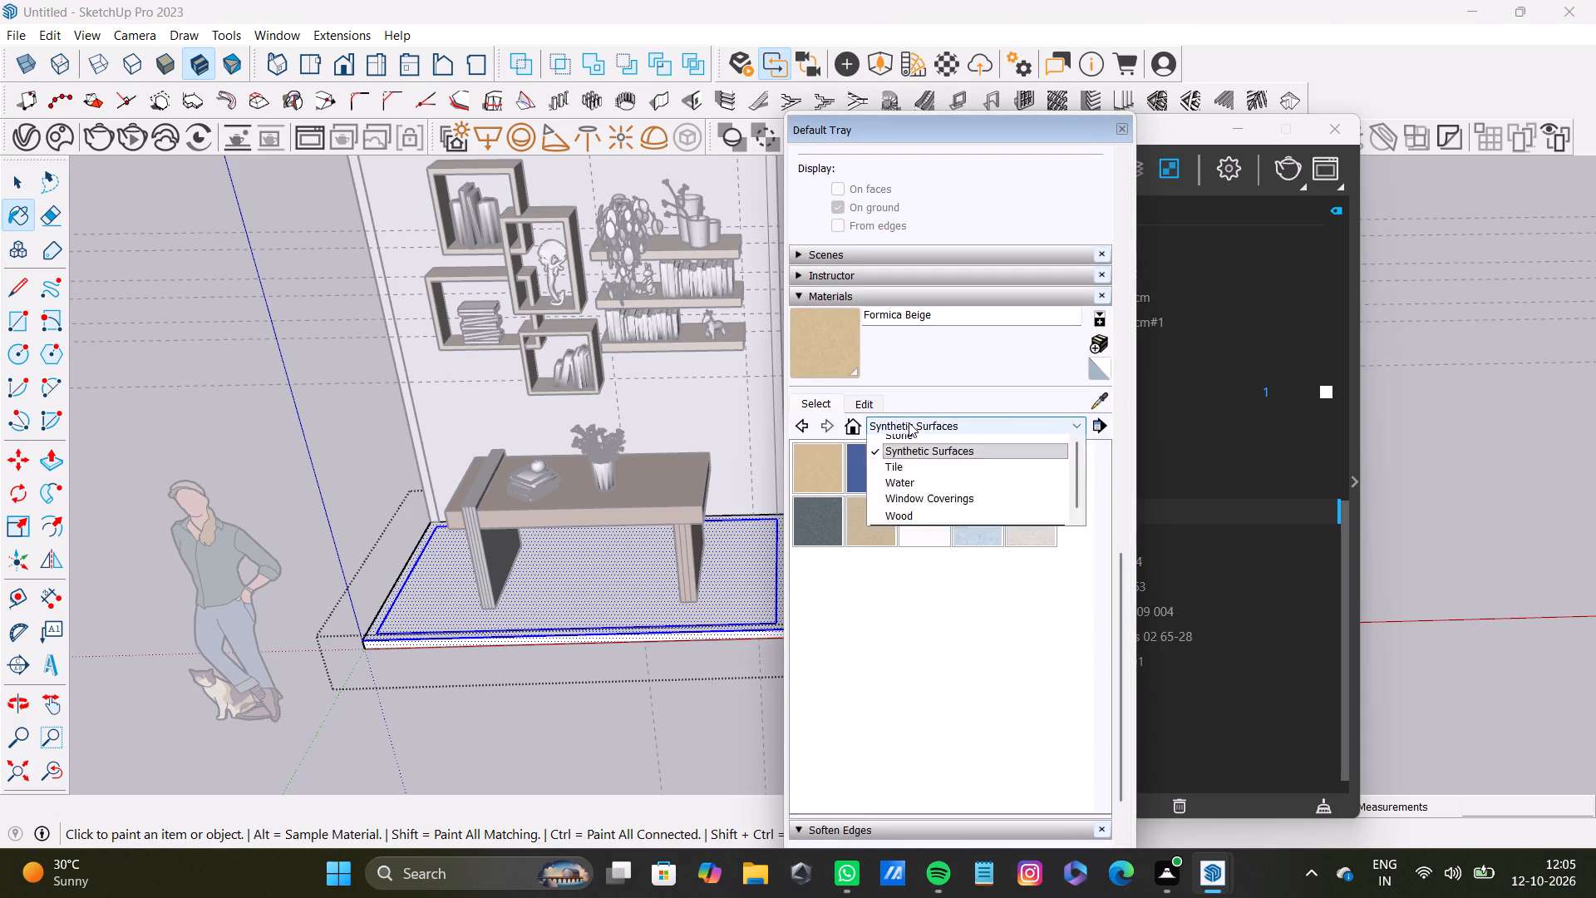
pyautogui.click(909, 533)
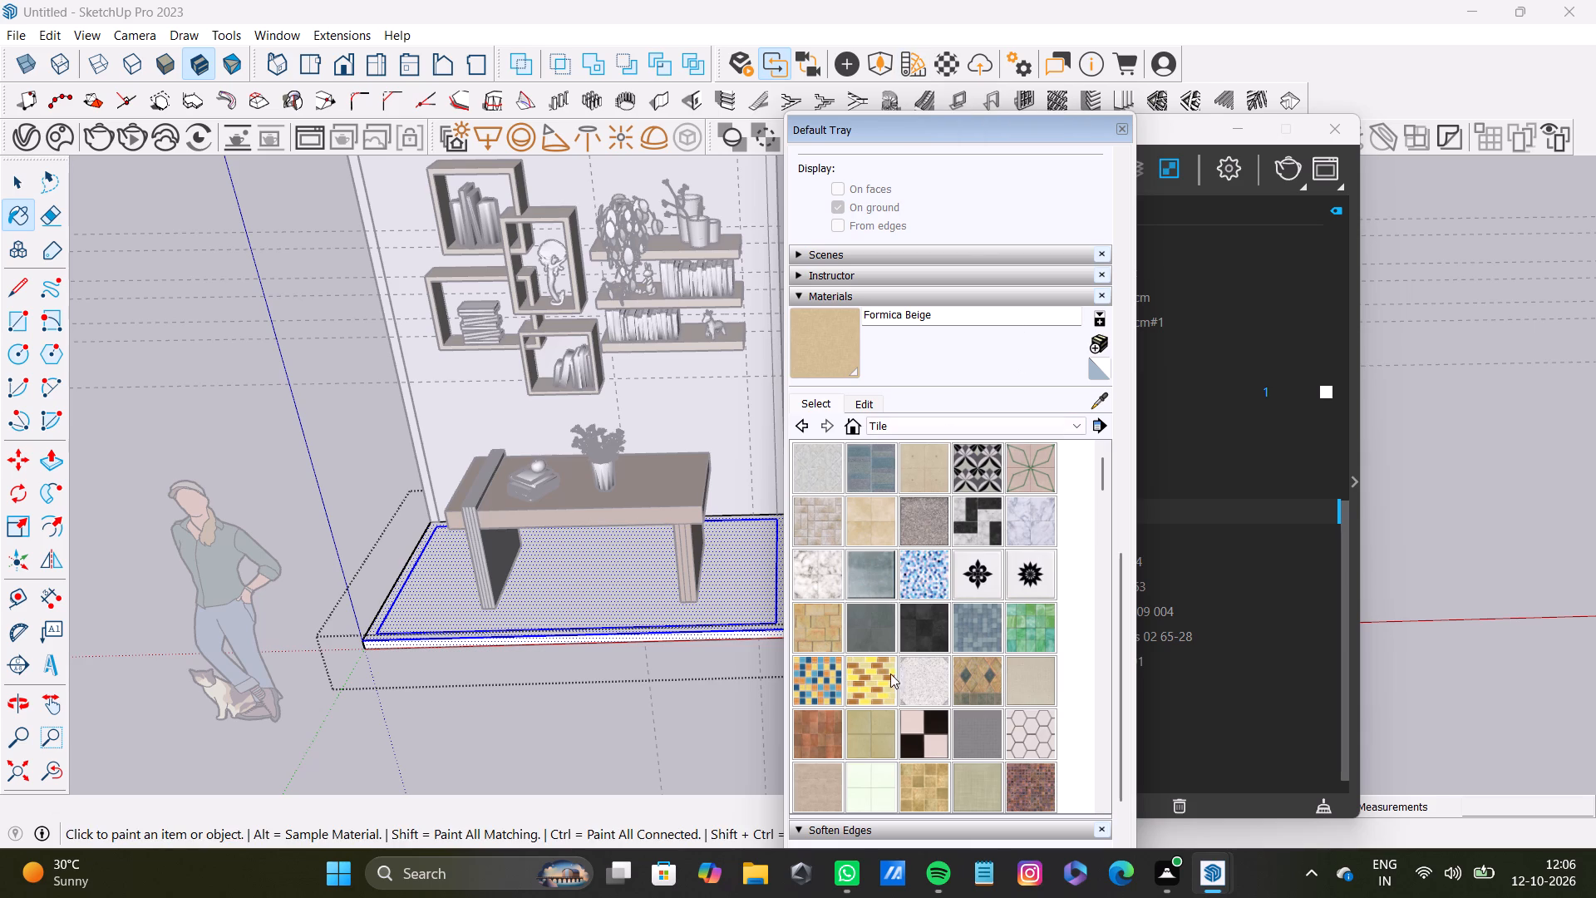
pyautogui.scroll(-3, 937, 671)
pyautogui.click(1020, 571)
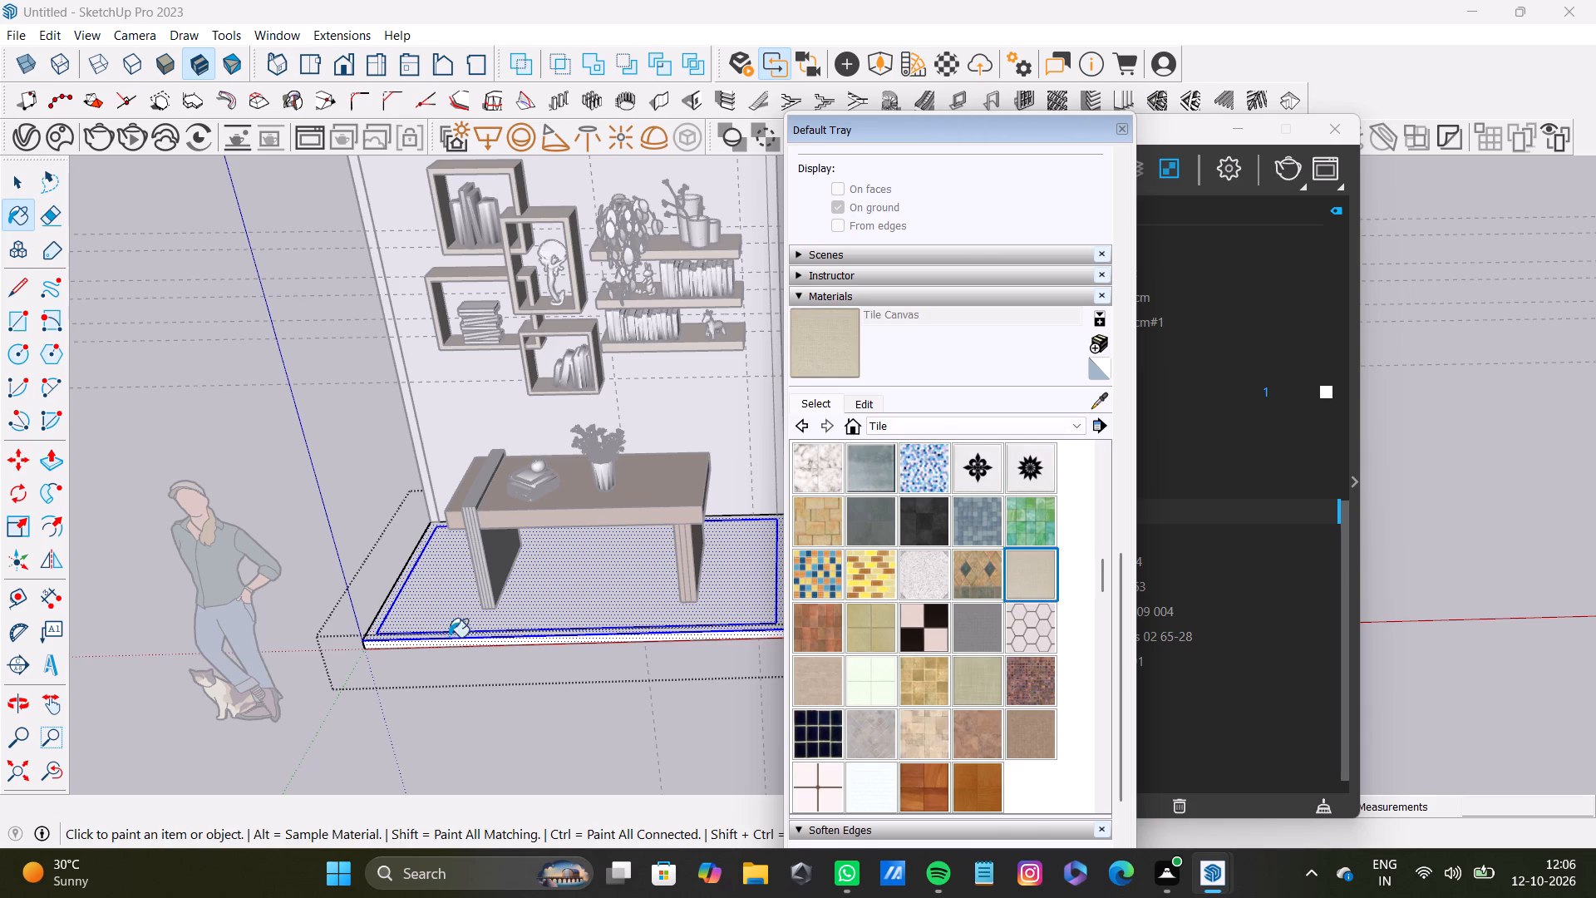
pyautogui.click(534, 624)
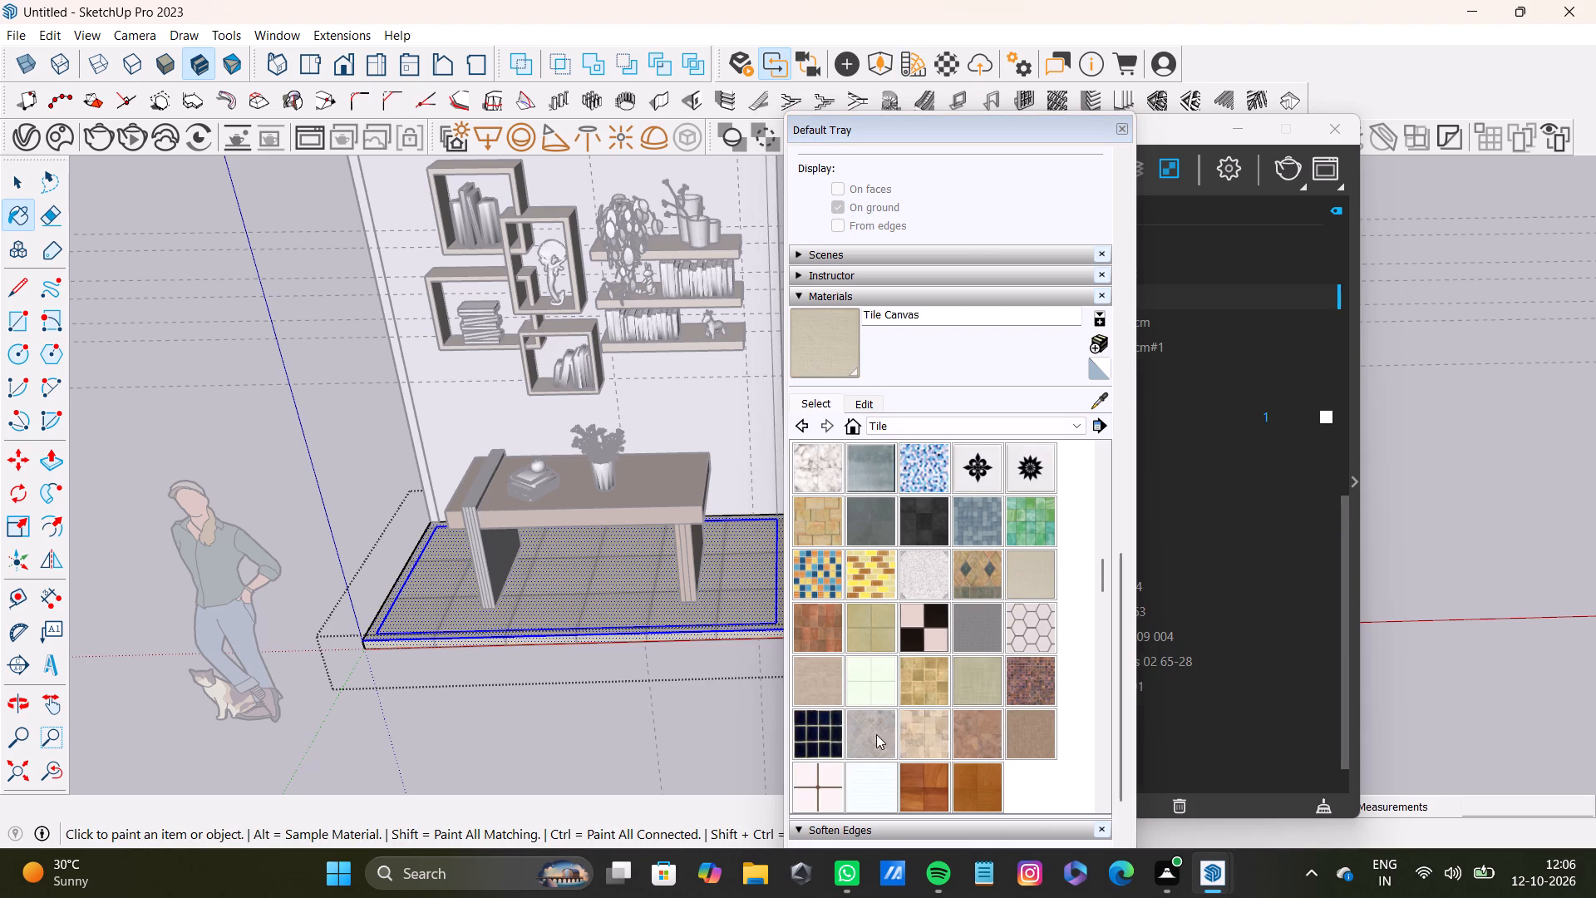
pyautogui.press('space')
pyautogui.press('space')
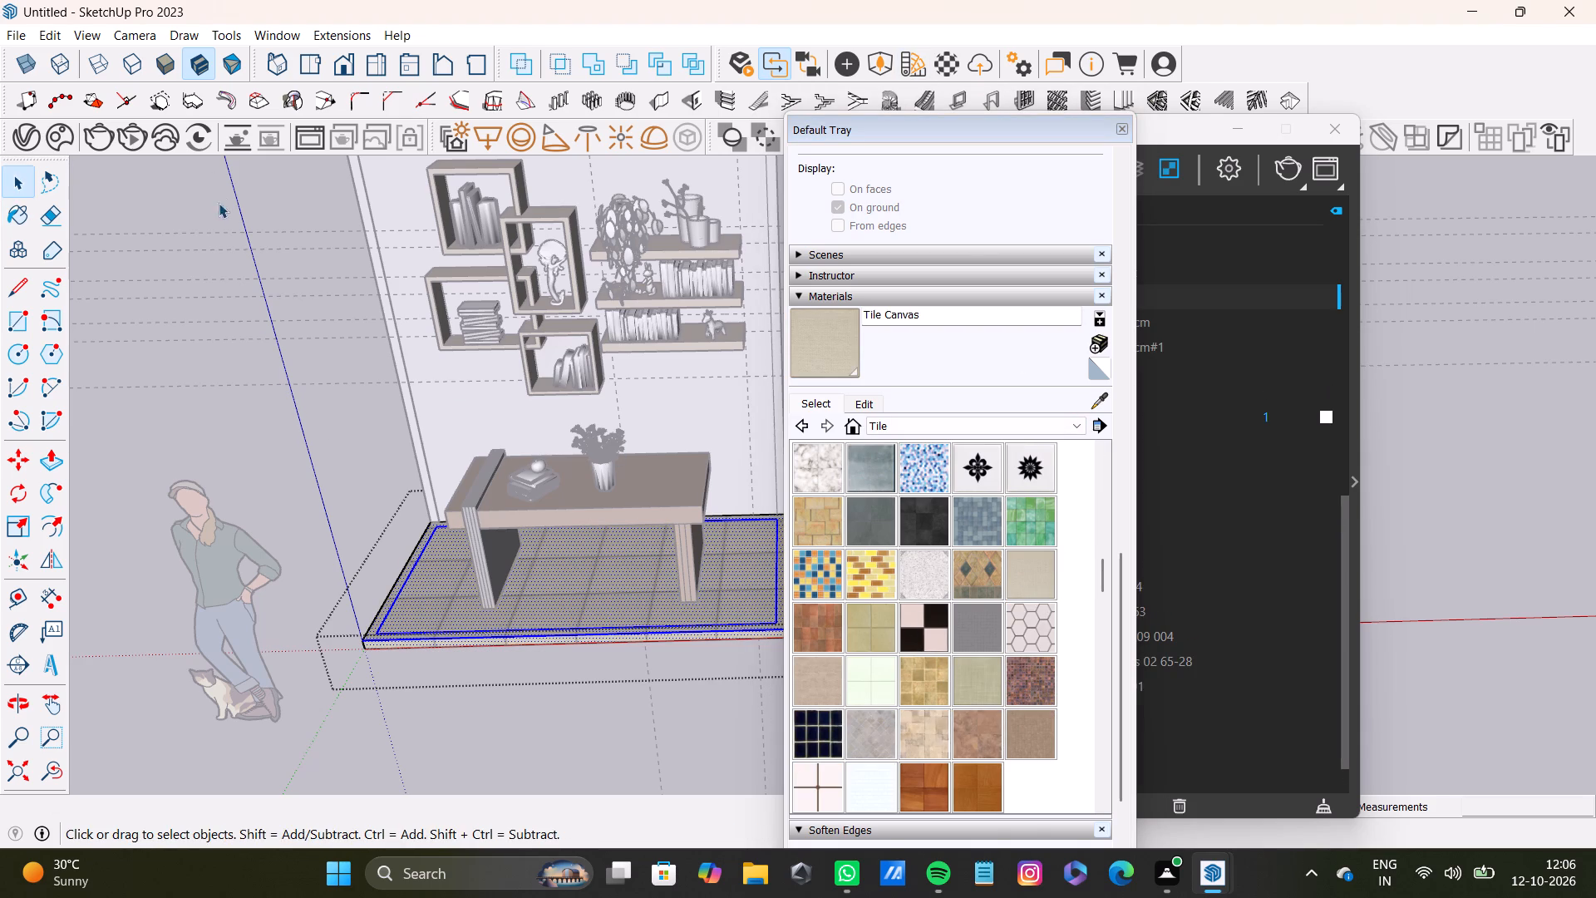
pyautogui.click(219, 203)
# Select all of the base's geometry inside its group and paint its side face with Tile Canvas.
pyautogui.scroll(-5, 551, 501)
pyautogui.moveTo(596, 575); pyautogui.dragTo(416, 380, button='middle')
pyautogui.scroll(2, 849, 492)
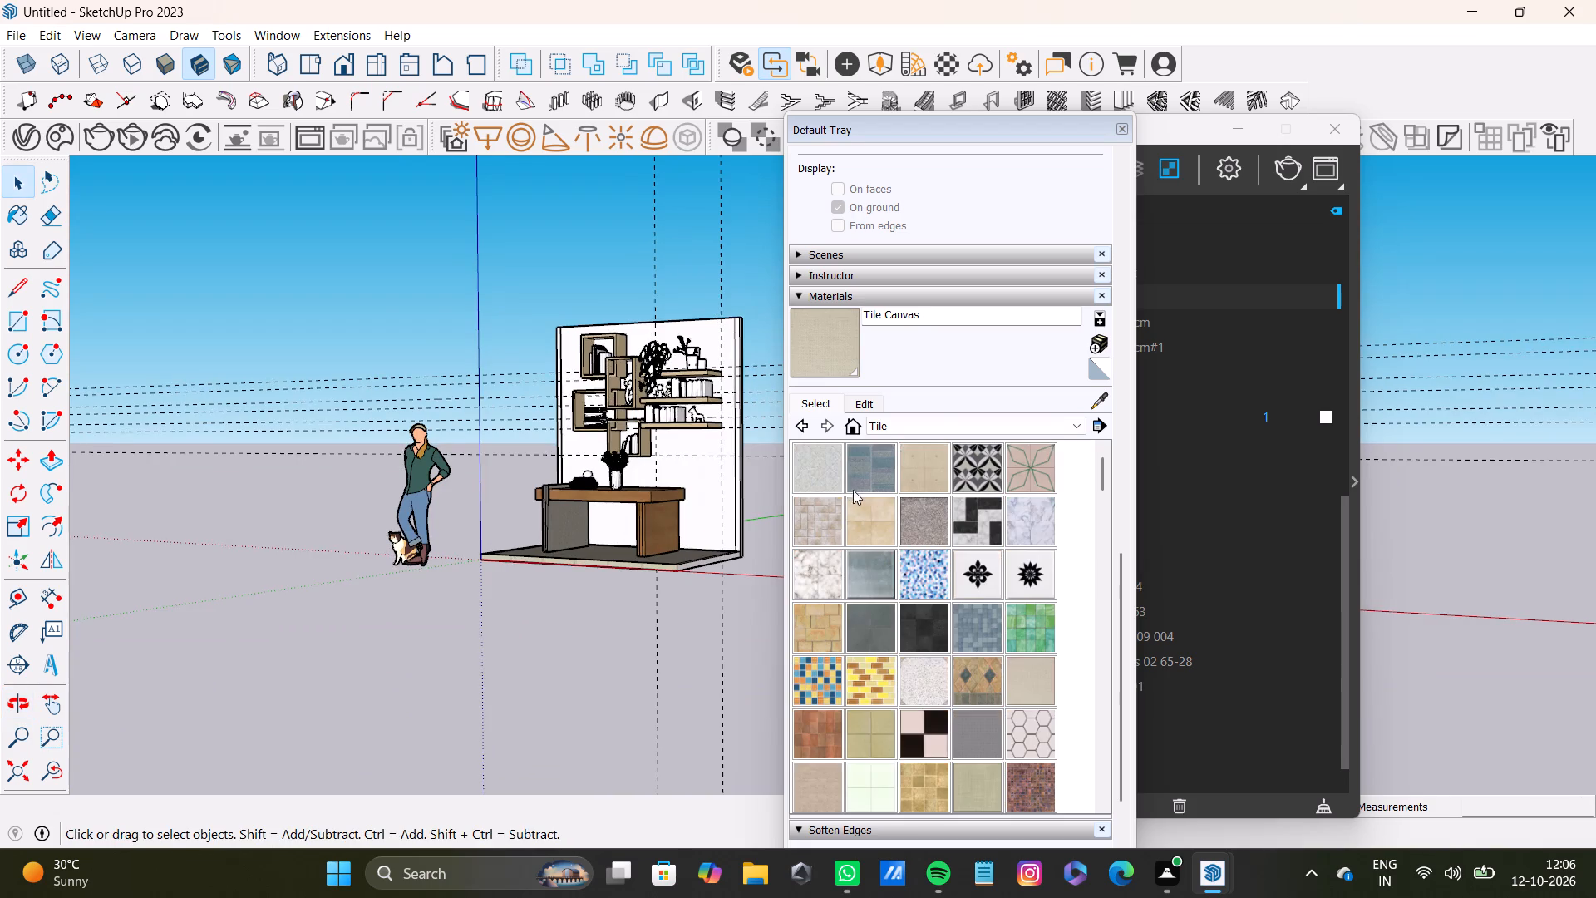
pyautogui.scroll(13, 853, 490)
pyautogui.keyDown('shift'); pyautogui.moveTo(721, 506); pyautogui.dragTo(653, 319, button='middle'); pyautogui.keyUp('shift')
pyautogui.scroll(5, 502, 567)
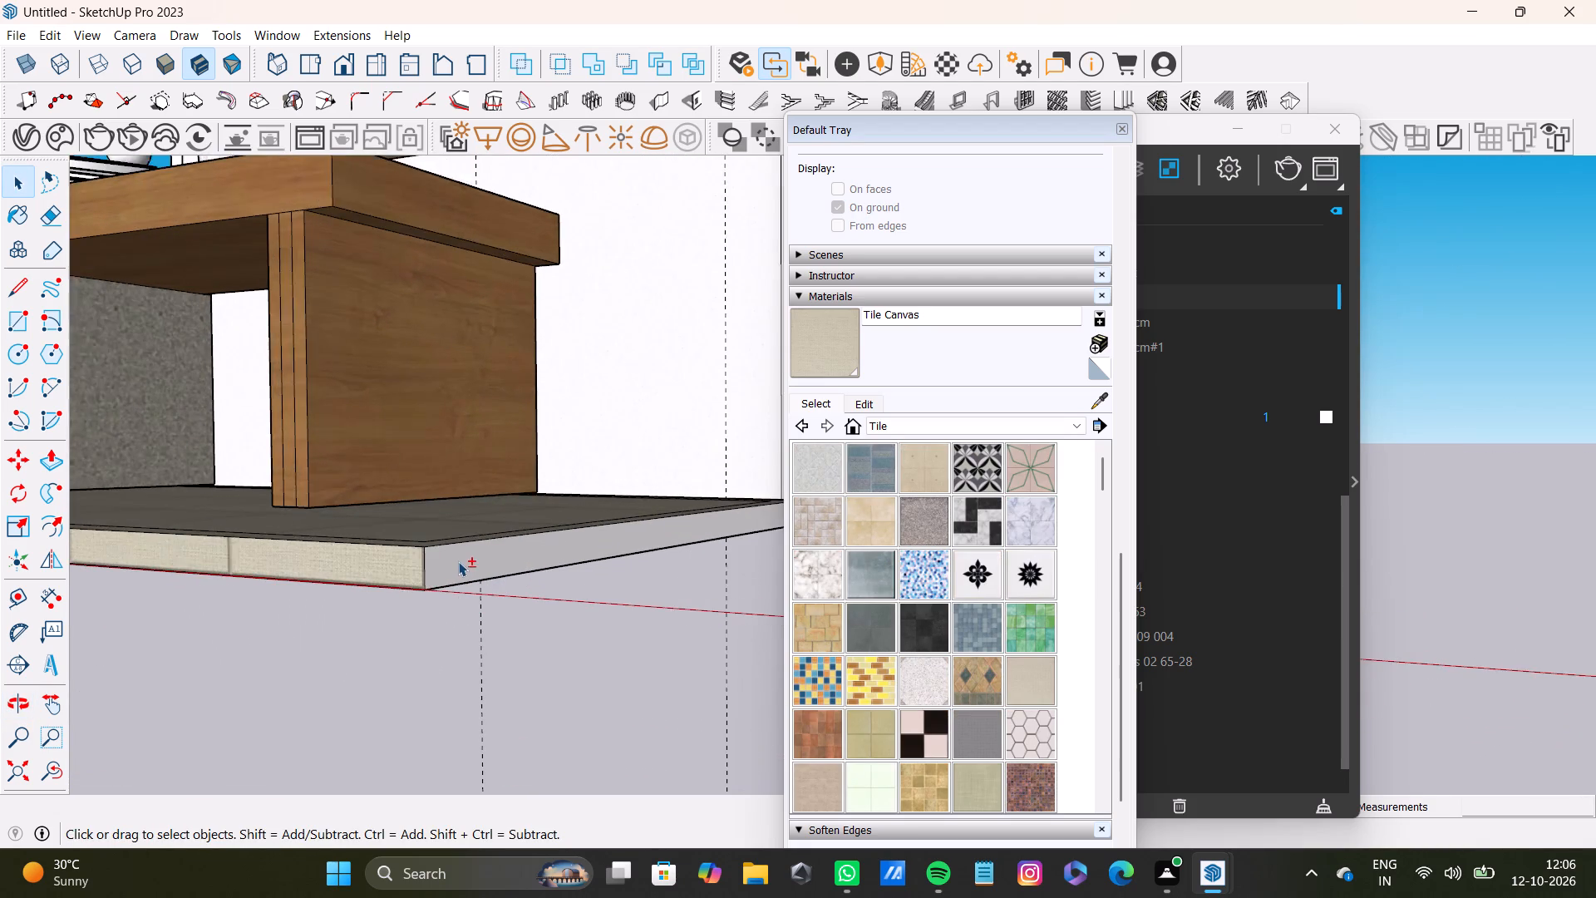
pyautogui.scroll(1, 458, 561)
pyautogui.keyDown('shift'); pyautogui.click(459, 558); pyautogui.keyUp('shift')
pyautogui.keyDown('shift'); pyautogui.tripleClick(463, 563); pyautogui.keyUp('shift')
pyautogui.keyDown('shift'); pyautogui.click(476, 575); pyautogui.keyUp('shift')
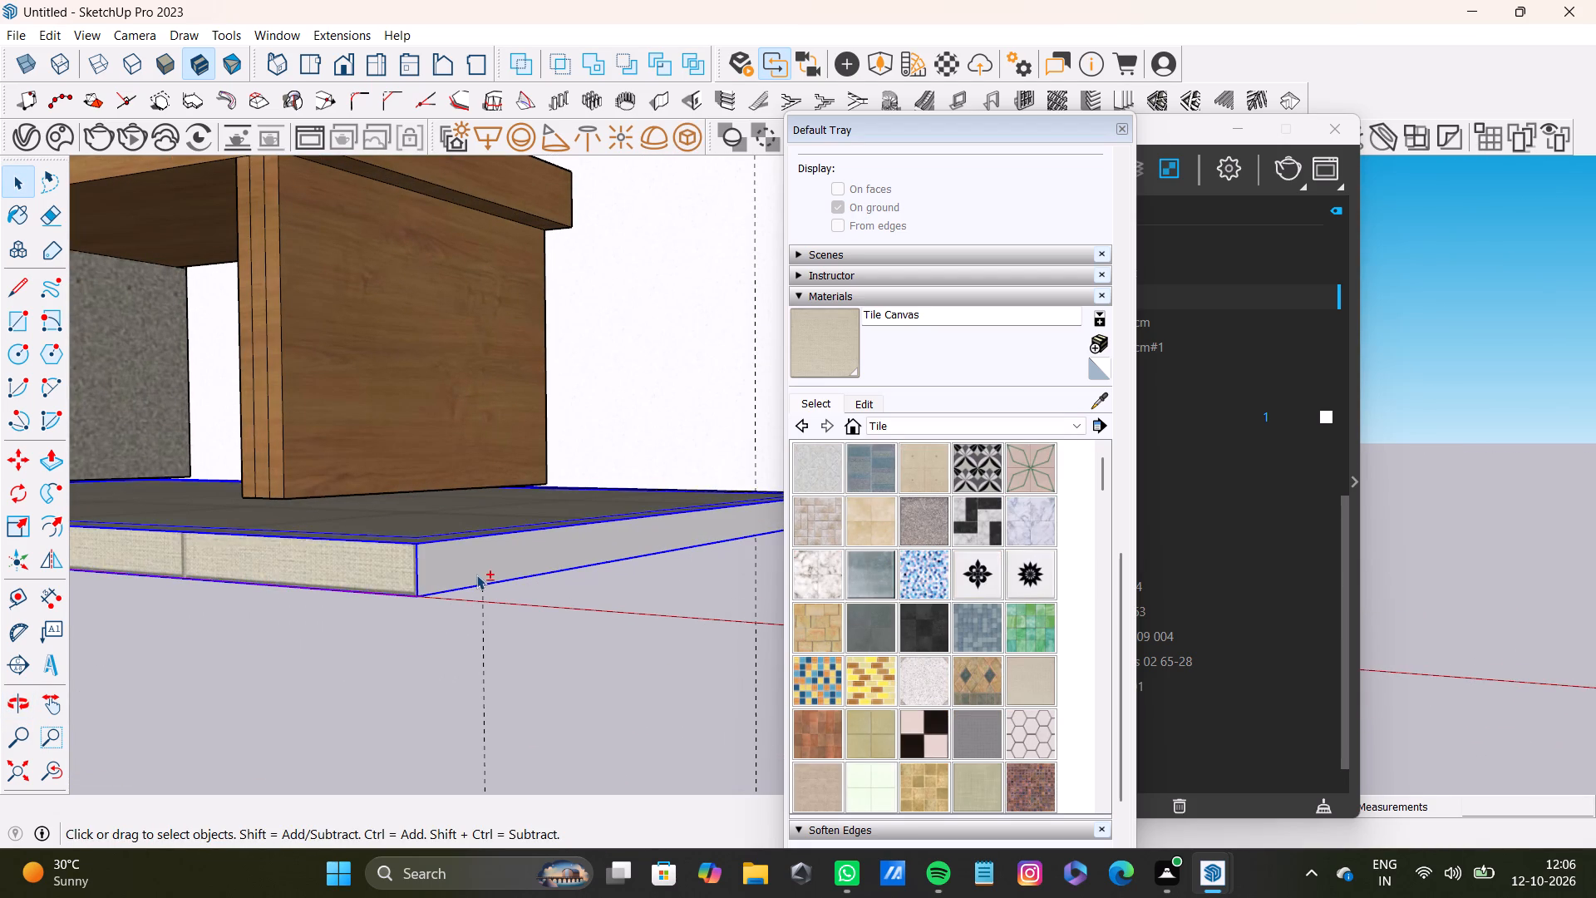
pyautogui.keyDown('shift'); pyautogui.doubleClick(476, 575); pyautogui.keyUp('shift')
pyautogui.keyDown('shift'); pyautogui.click(477, 576); pyautogui.keyUp('shift')
pyautogui.click(477, 576)
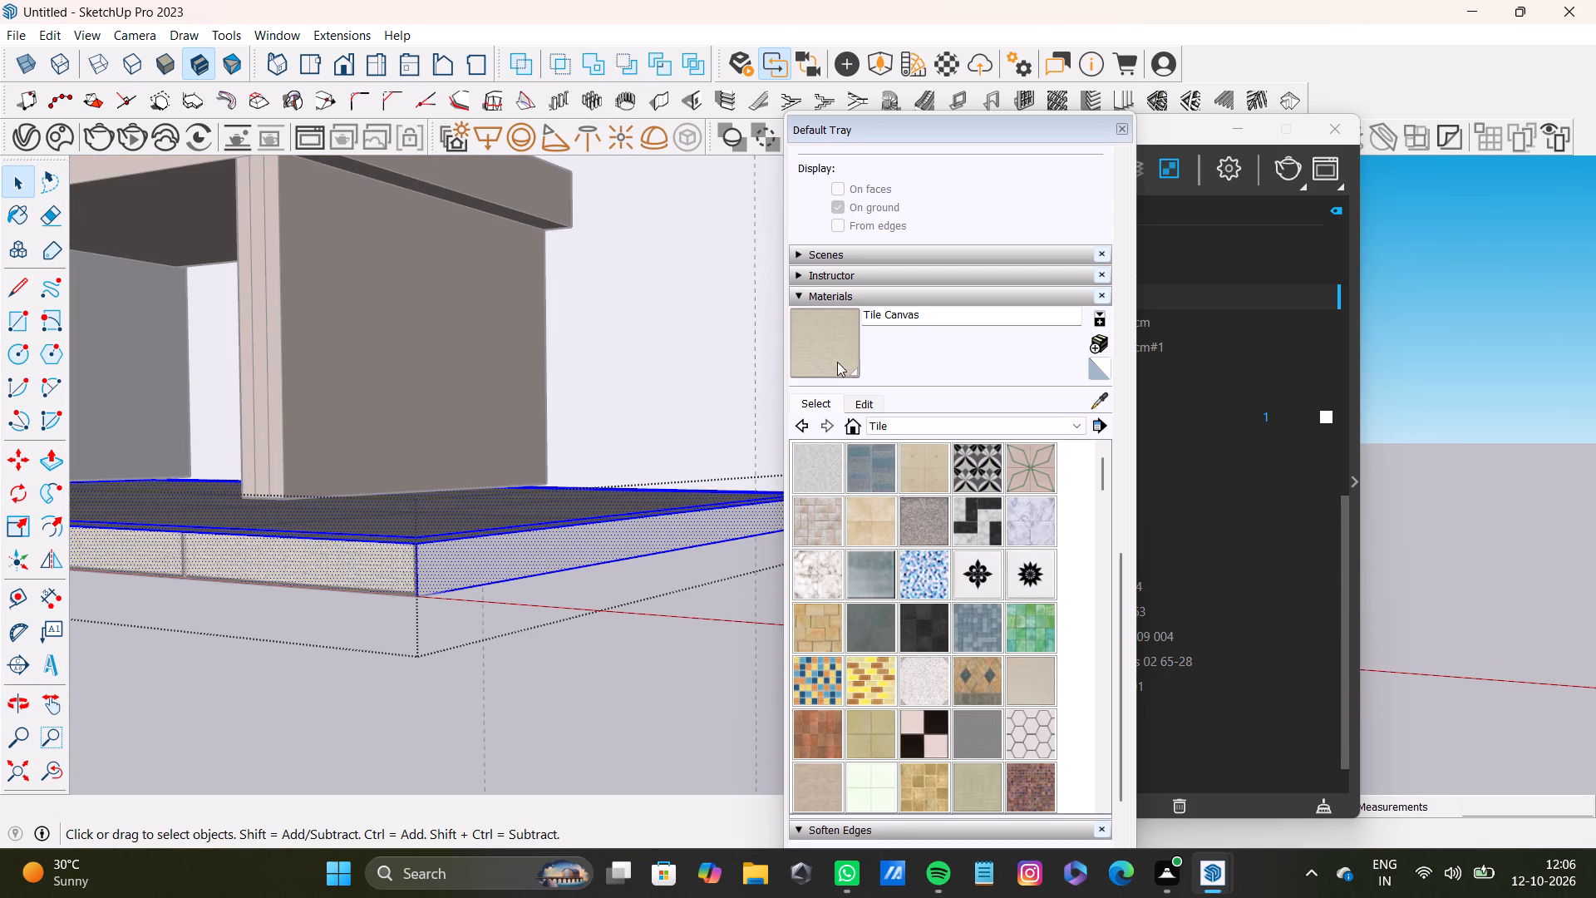
pyautogui.click(840, 343)
pyautogui.click(566, 543)
# Paint the underside of the base with Tile Canvas as well.
pyautogui.scroll(-8, 502, 579)
pyautogui.moveTo(439, 570); pyautogui.dragTo(857, 553, button='middle')
pyautogui.scroll(-3, 561, 553)
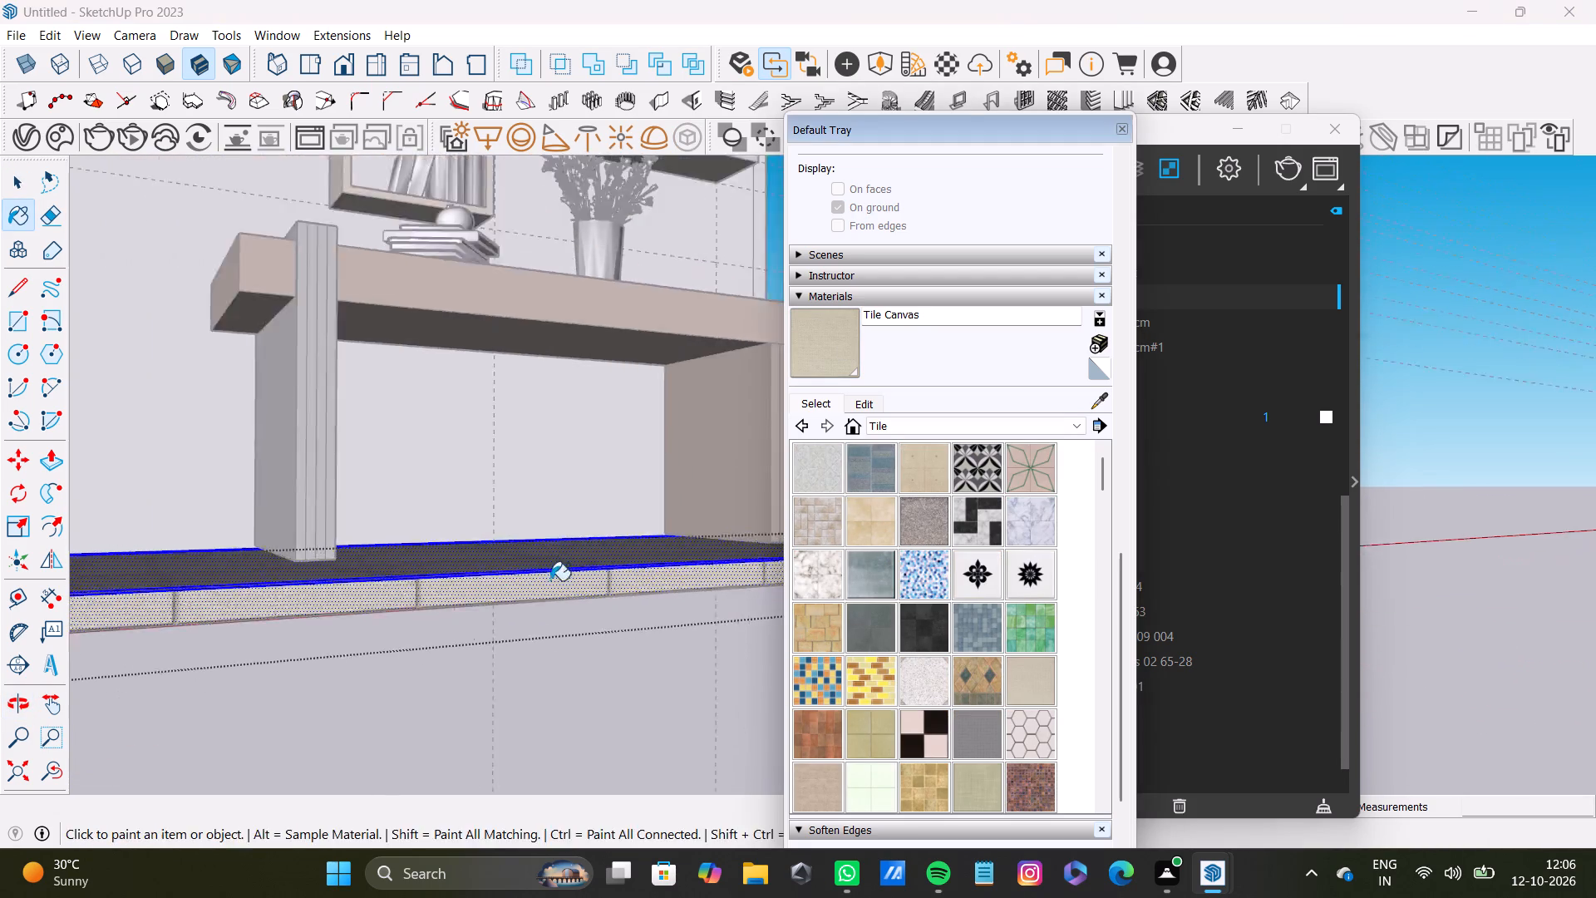
pyautogui.keyDown('shift'); pyautogui.moveTo(545, 582); pyautogui.dragTo(791, 532, button='middle'); pyautogui.keyUp('shift')
pyautogui.moveTo(150, 570); pyautogui.dragTo(369, 580, button='middle')
pyautogui.scroll(-8, 458, 611)
pyautogui.moveTo(579, 659); pyautogui.dragTo(180, 460, button='middle')
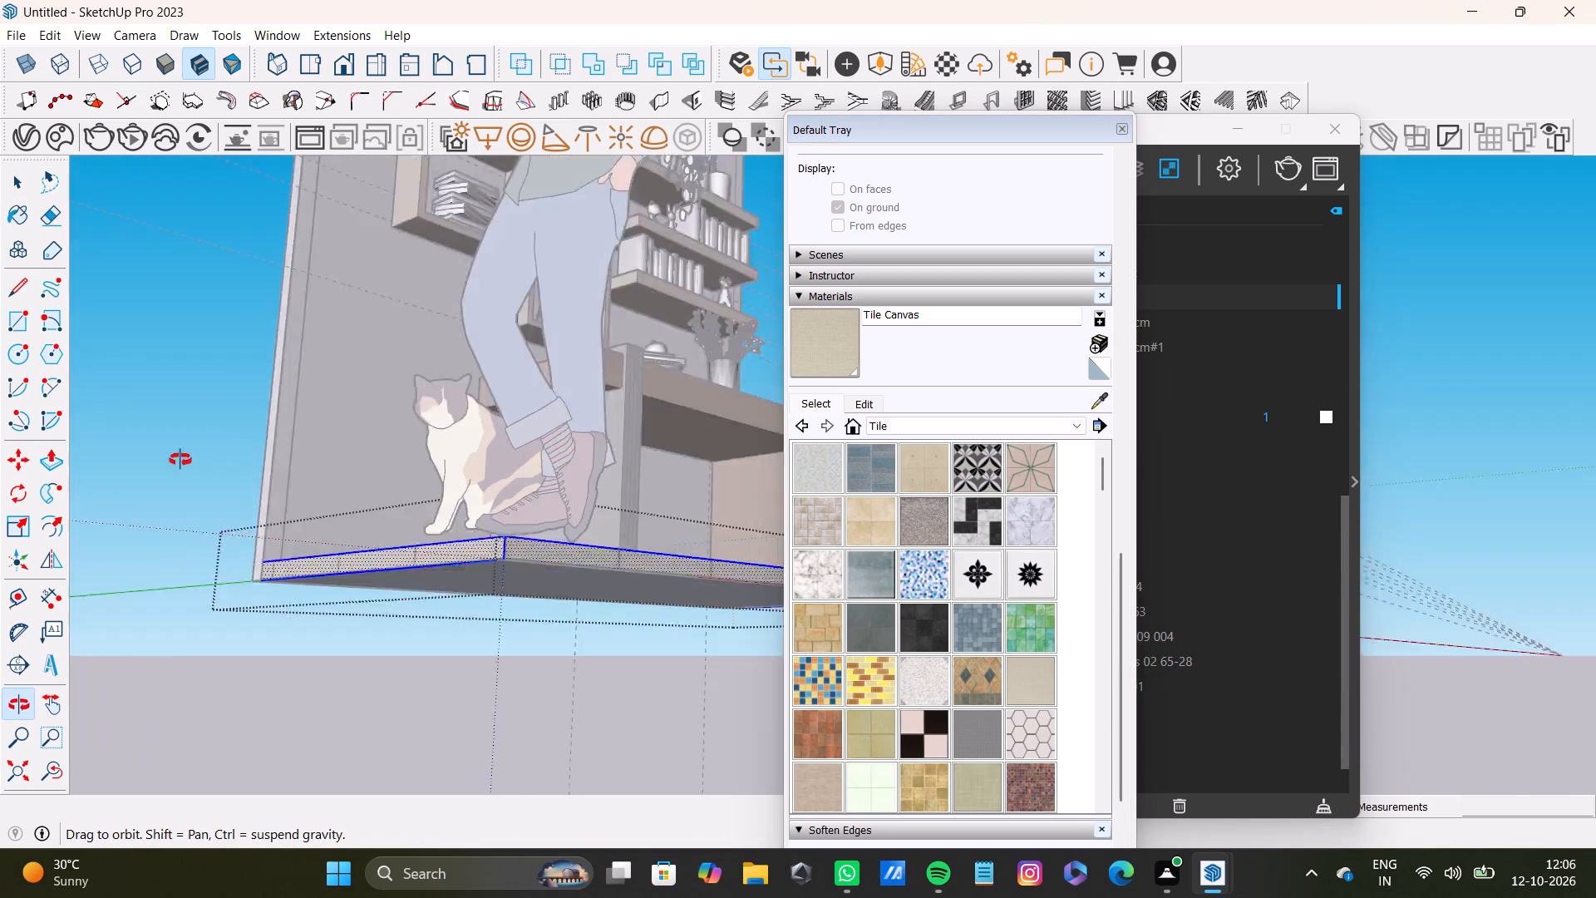
pyautogui.moveTo(180, 460); pyautogui.dragTo(141, 301, button='middle')
pyautogui.press('space')
pyautogui.click(628, 651)
pyautogui.keyDown('shift'); pyautogui.moveTo(671, 662); pyautogui.dragTo(523, 604, button='middle'); pyautogui.keyUp('shift')
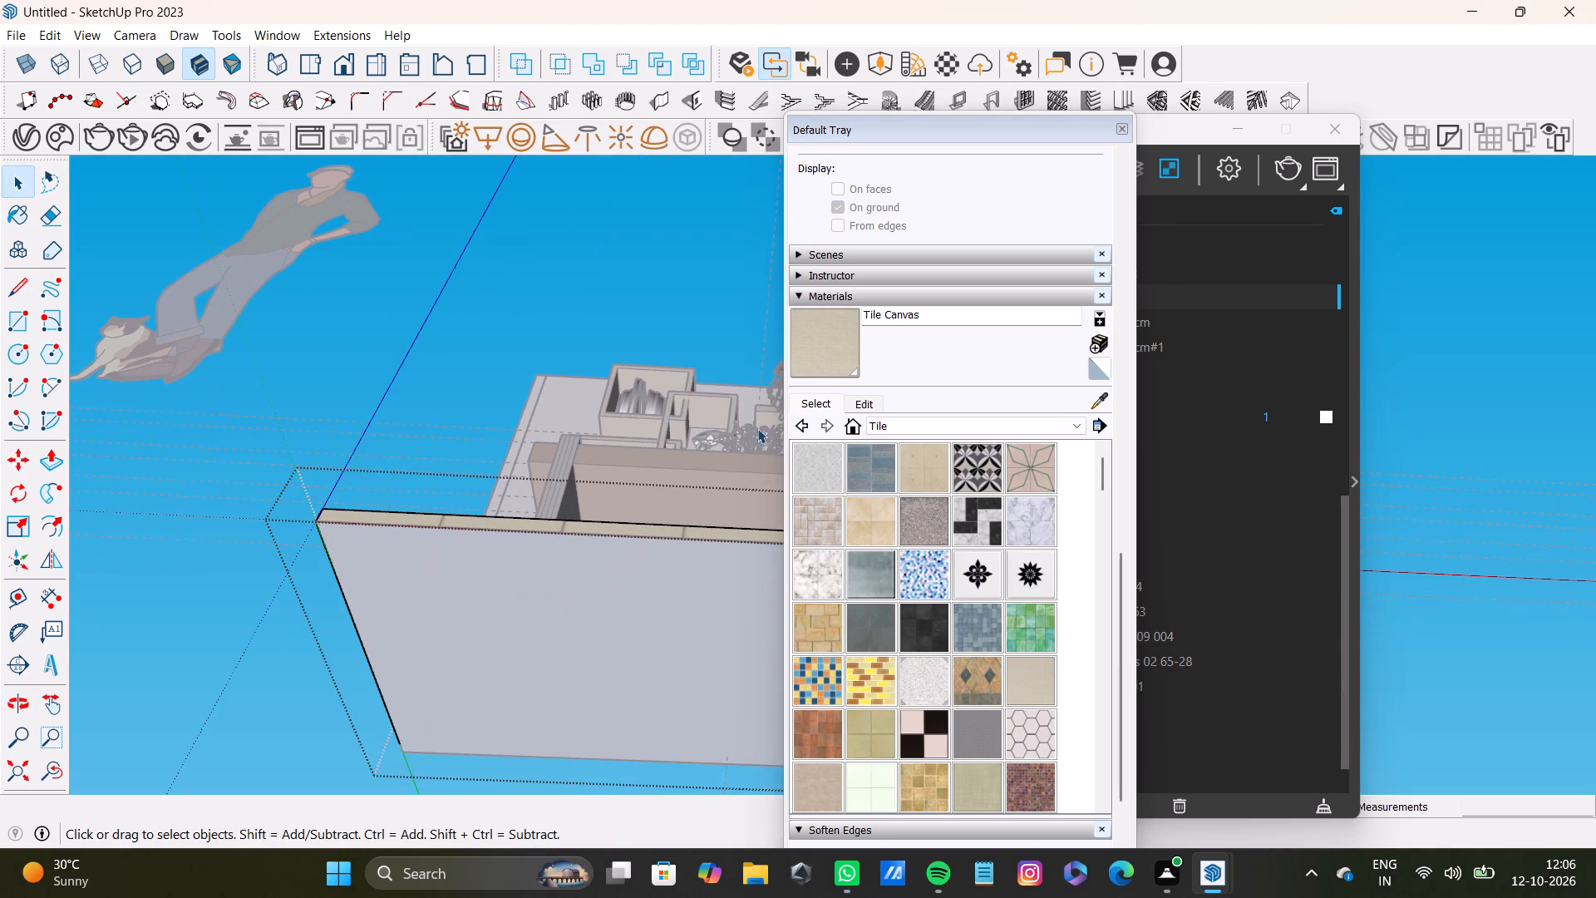
pyautogui.click(816, 344)
pyautogui.click(603, 698)
pyautogui.click(618, 636)
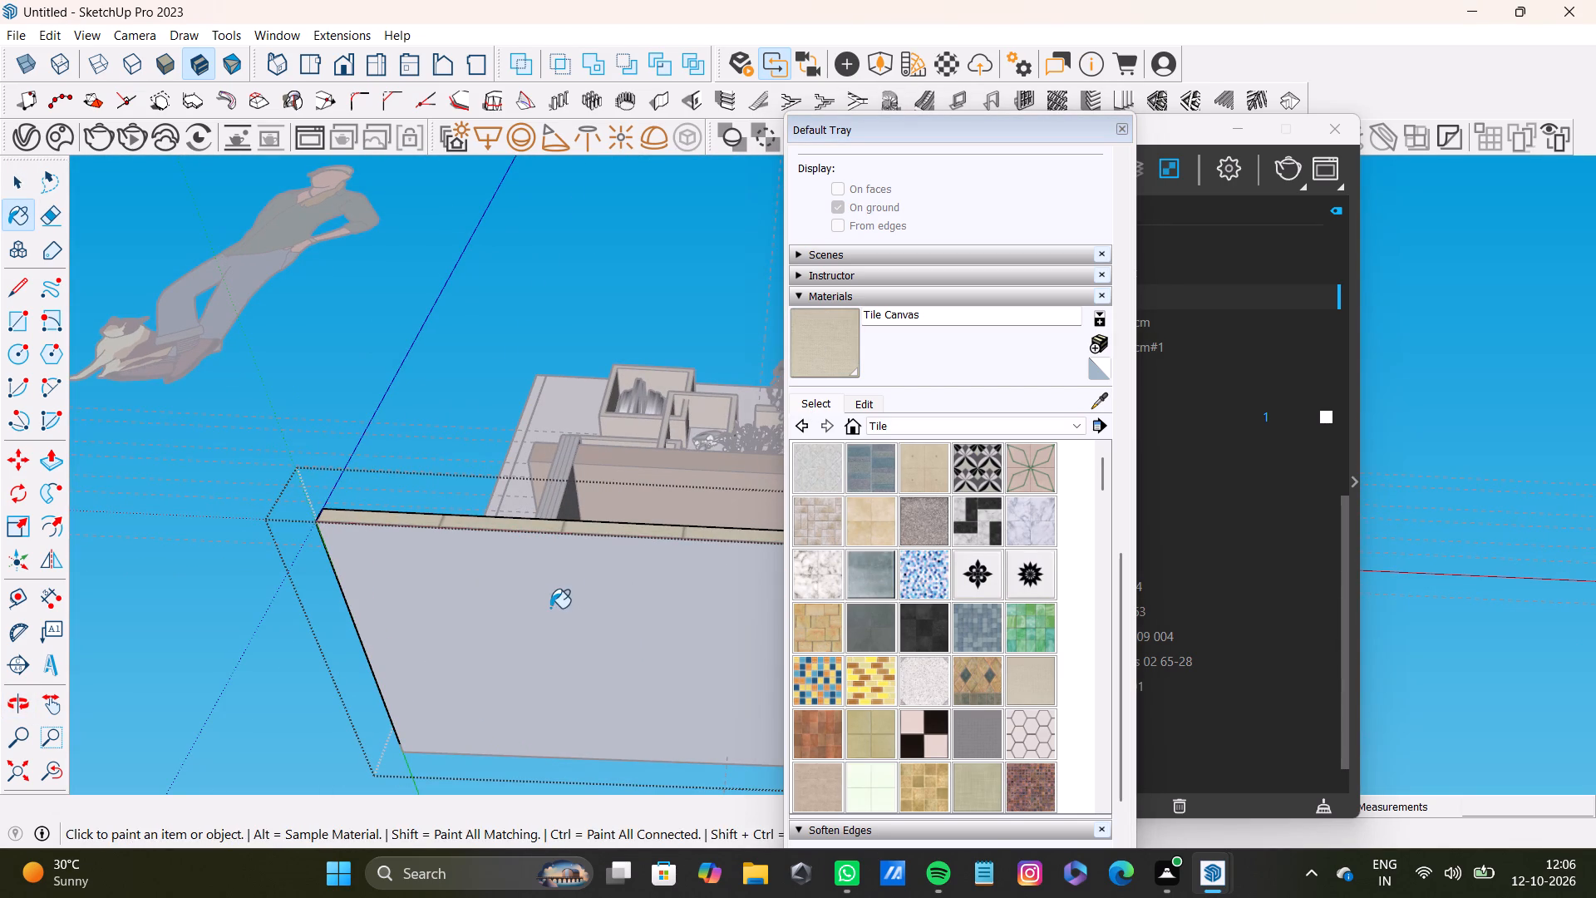
pyautogui.press('space')
pyautogui.doubleClick(550, 608)
pyautogui.click(326, 212)
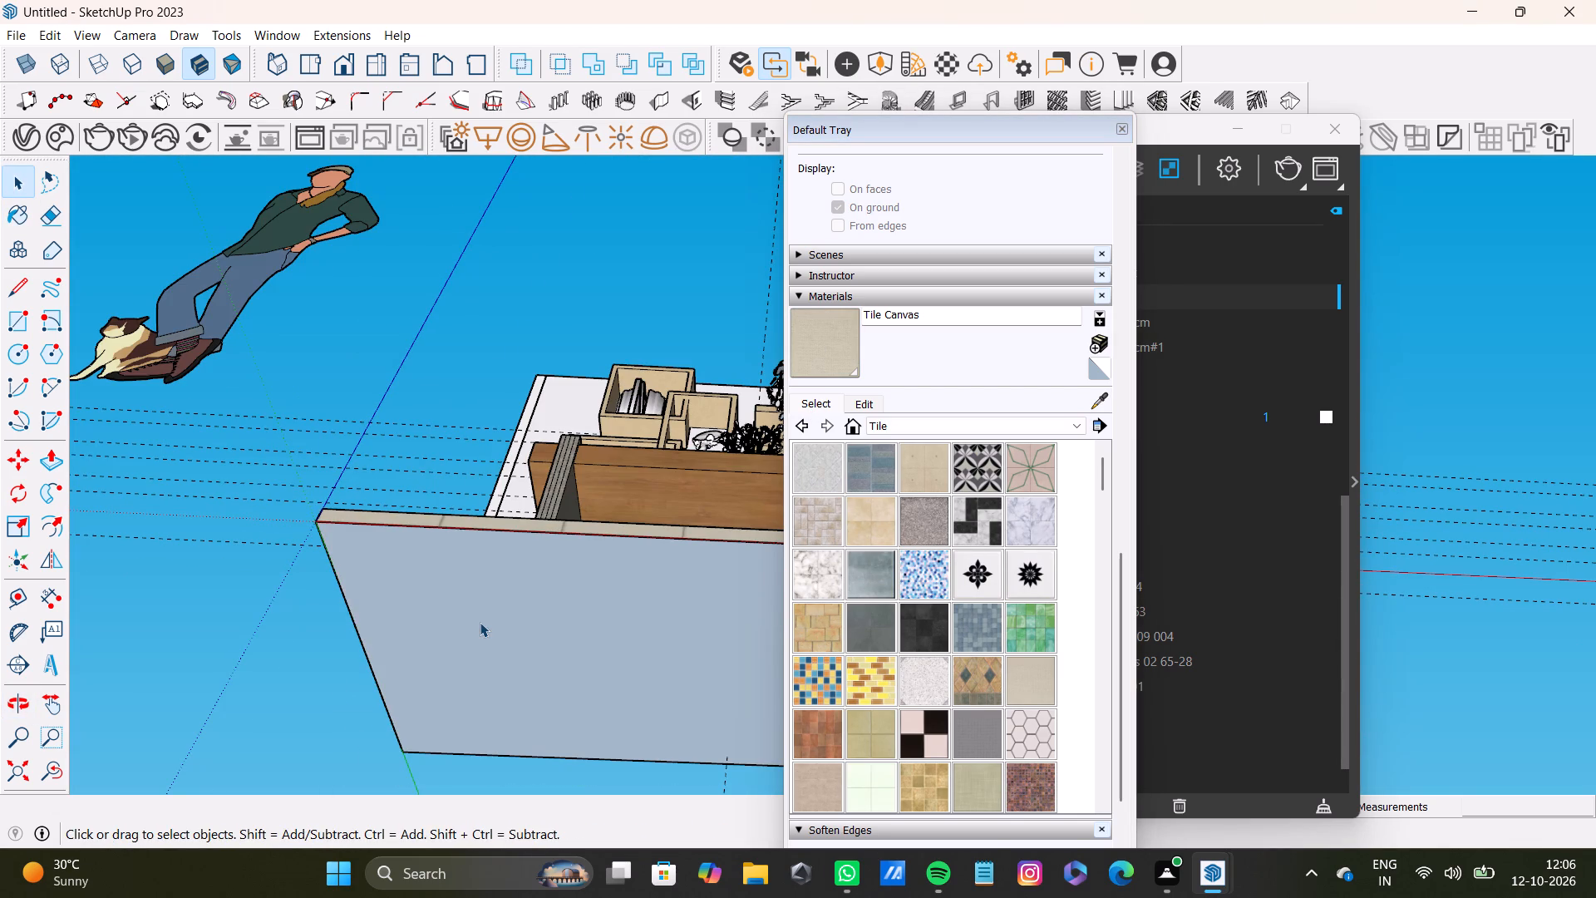
pyautogui.doubleClick(480, 622)
pyautogui.click(821, 355)
pyautogui.click(667, 541)
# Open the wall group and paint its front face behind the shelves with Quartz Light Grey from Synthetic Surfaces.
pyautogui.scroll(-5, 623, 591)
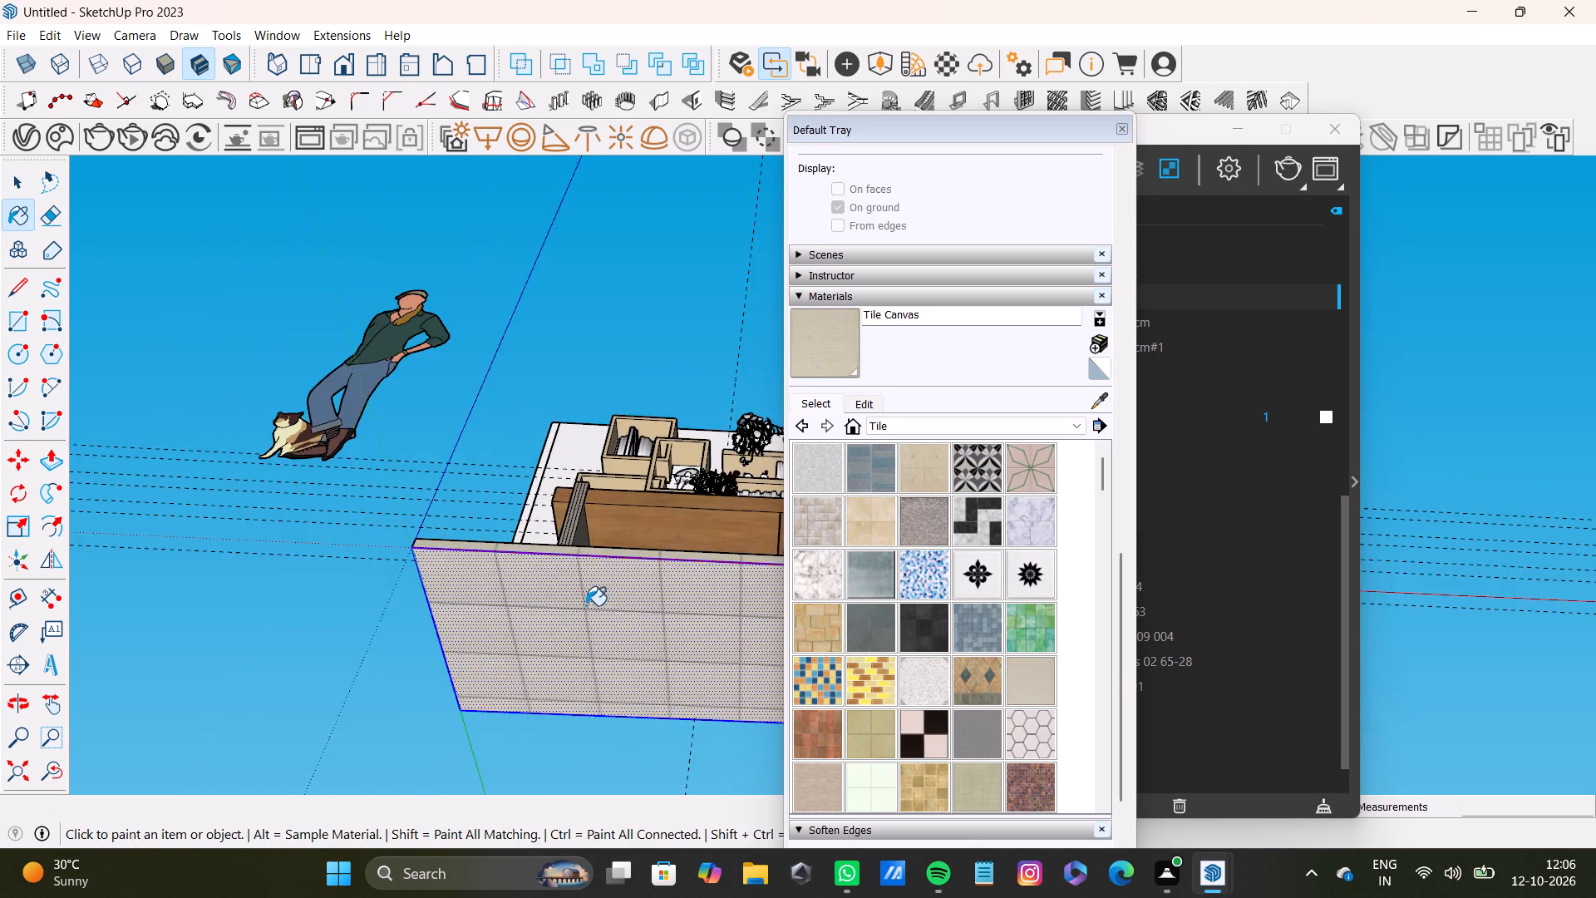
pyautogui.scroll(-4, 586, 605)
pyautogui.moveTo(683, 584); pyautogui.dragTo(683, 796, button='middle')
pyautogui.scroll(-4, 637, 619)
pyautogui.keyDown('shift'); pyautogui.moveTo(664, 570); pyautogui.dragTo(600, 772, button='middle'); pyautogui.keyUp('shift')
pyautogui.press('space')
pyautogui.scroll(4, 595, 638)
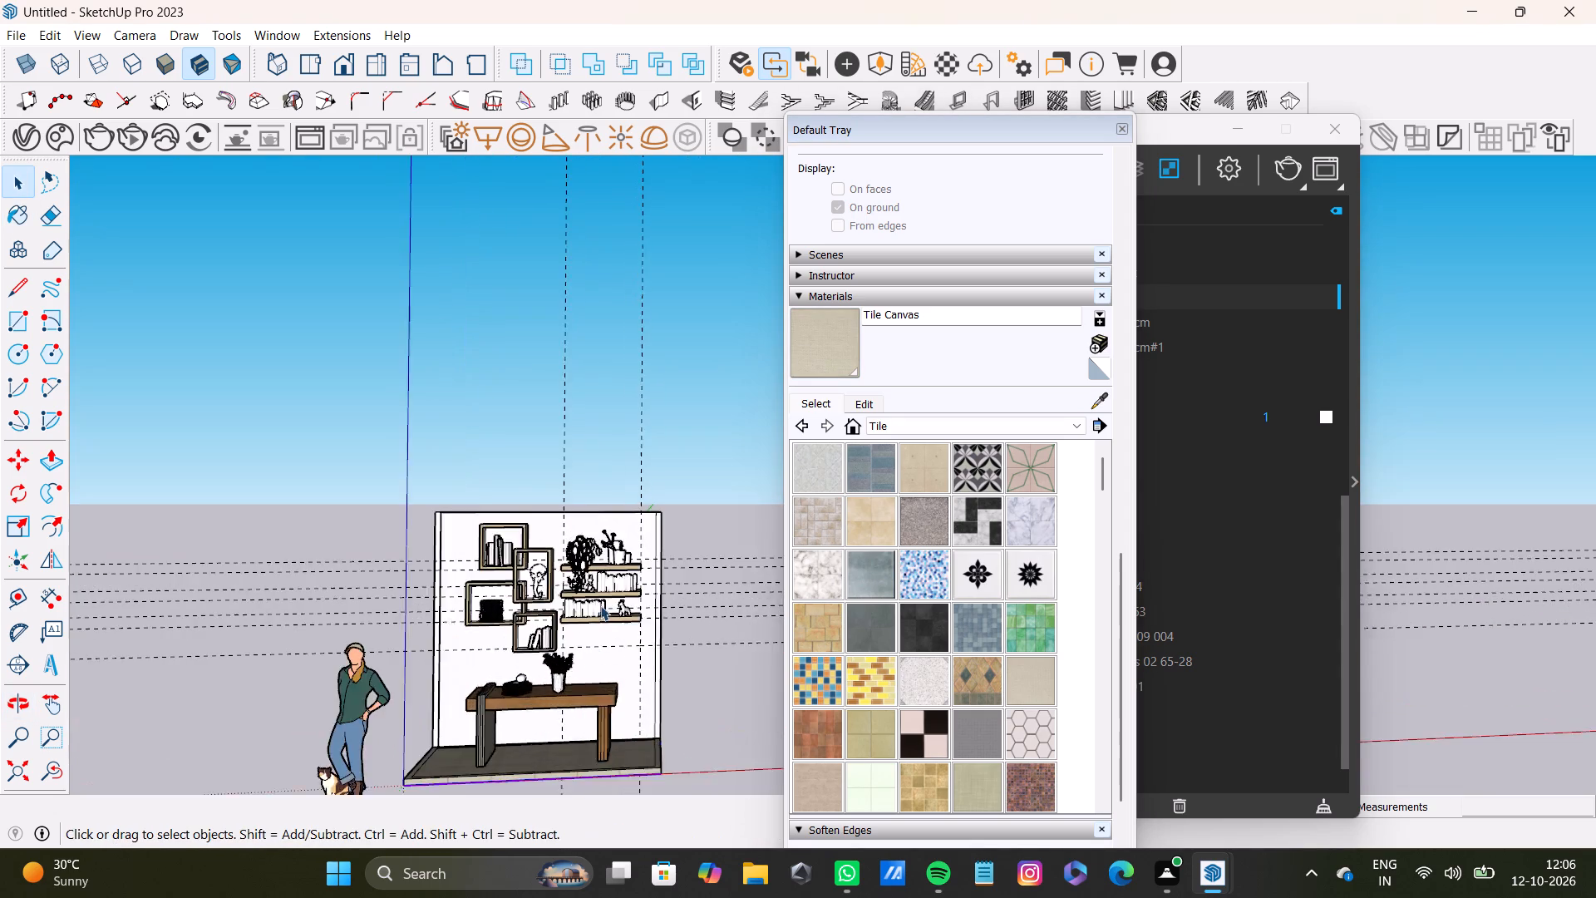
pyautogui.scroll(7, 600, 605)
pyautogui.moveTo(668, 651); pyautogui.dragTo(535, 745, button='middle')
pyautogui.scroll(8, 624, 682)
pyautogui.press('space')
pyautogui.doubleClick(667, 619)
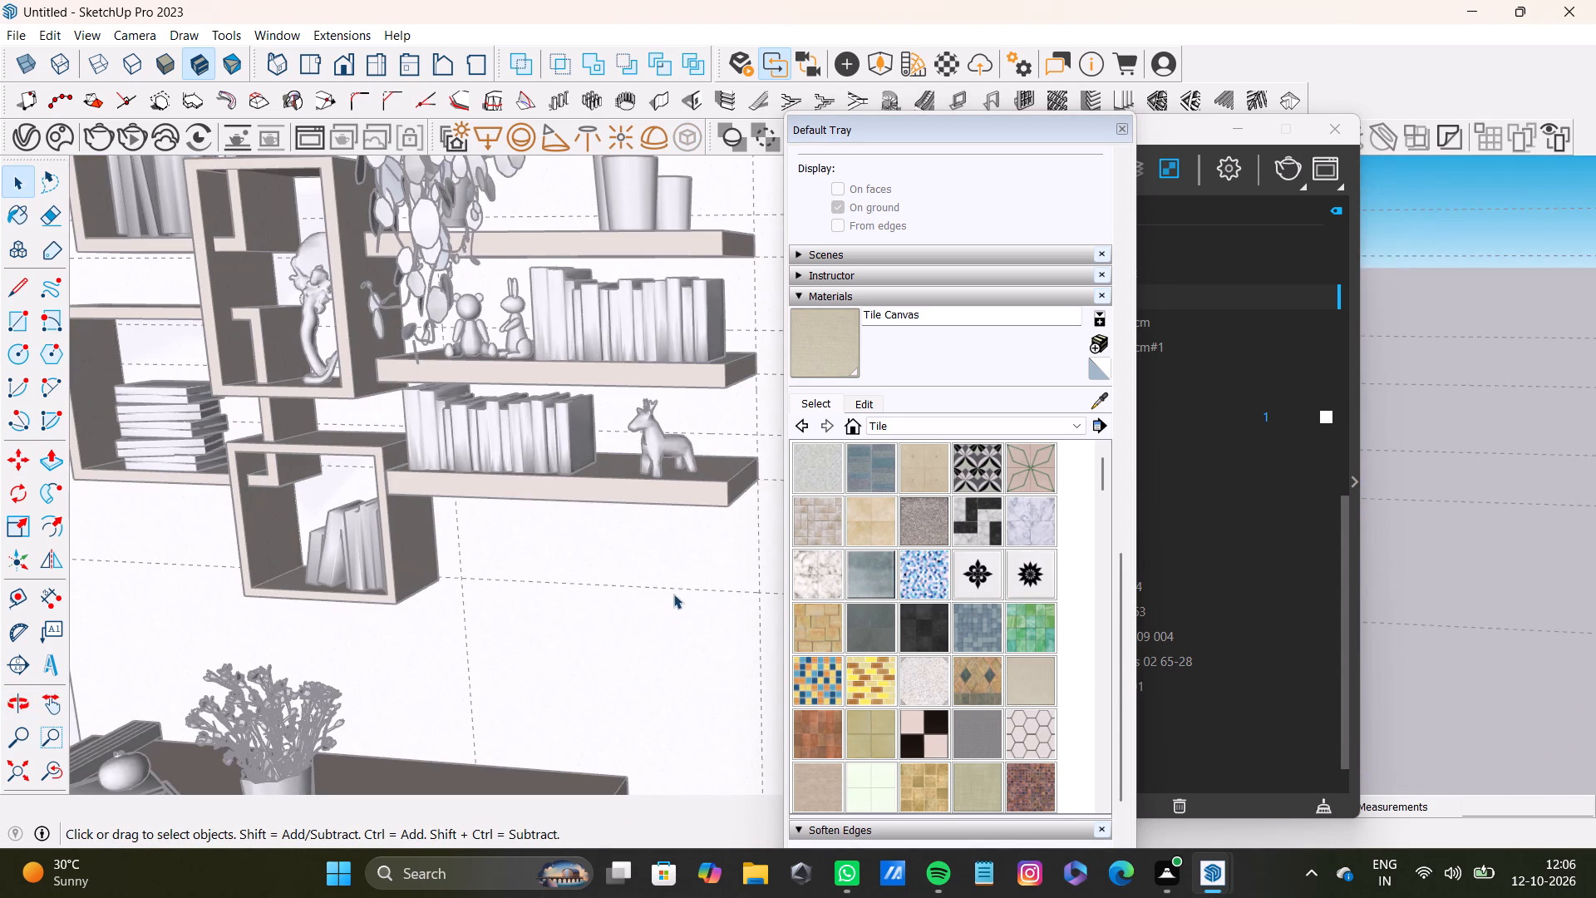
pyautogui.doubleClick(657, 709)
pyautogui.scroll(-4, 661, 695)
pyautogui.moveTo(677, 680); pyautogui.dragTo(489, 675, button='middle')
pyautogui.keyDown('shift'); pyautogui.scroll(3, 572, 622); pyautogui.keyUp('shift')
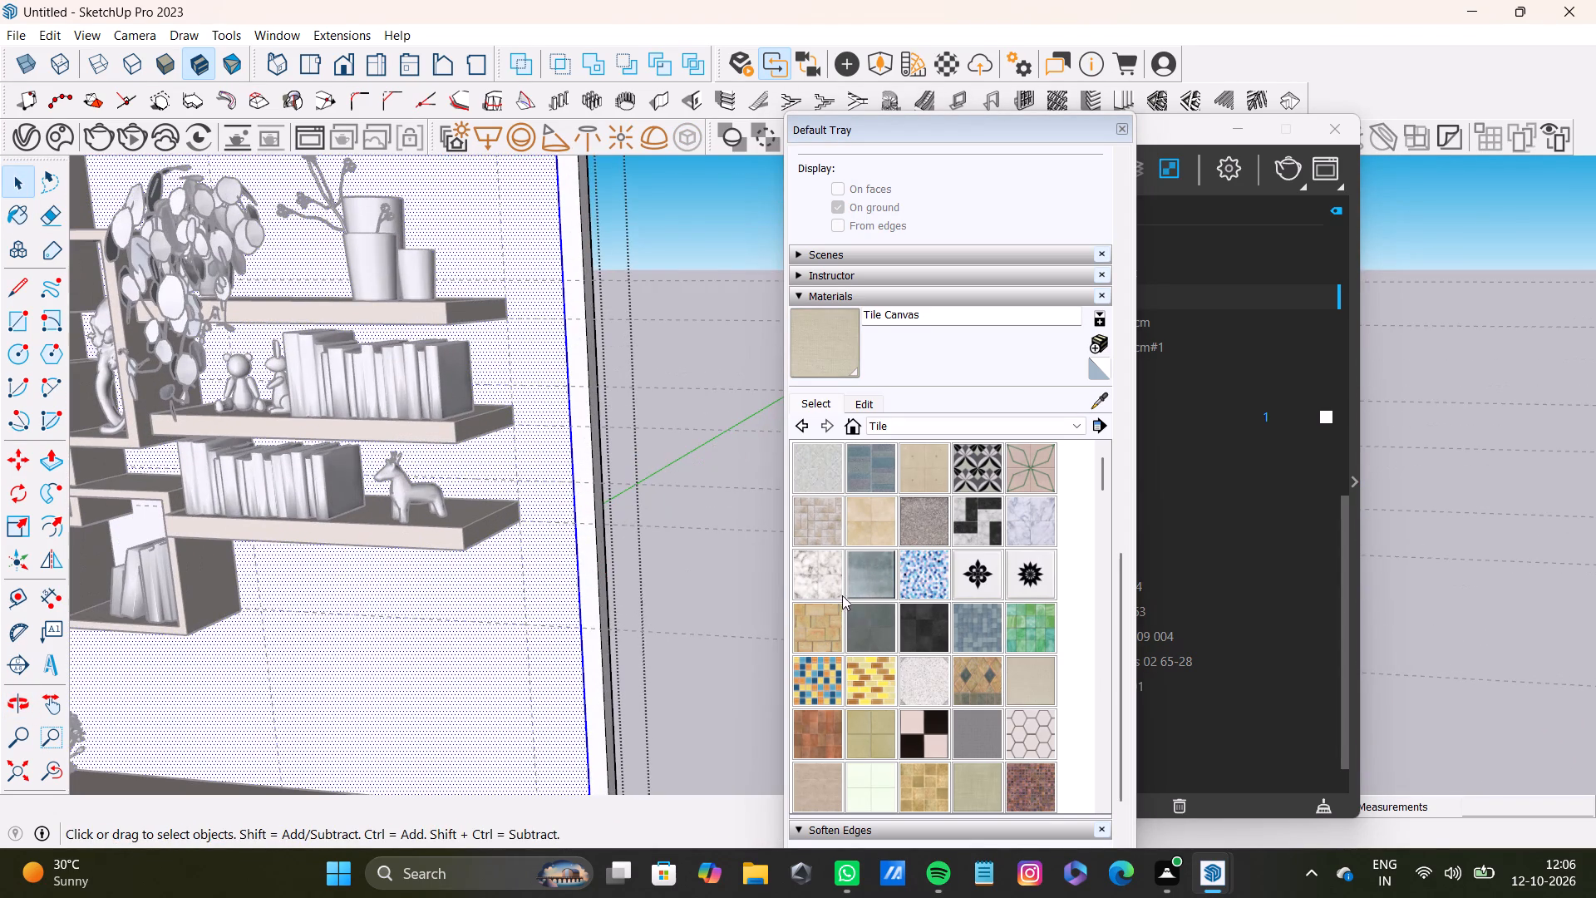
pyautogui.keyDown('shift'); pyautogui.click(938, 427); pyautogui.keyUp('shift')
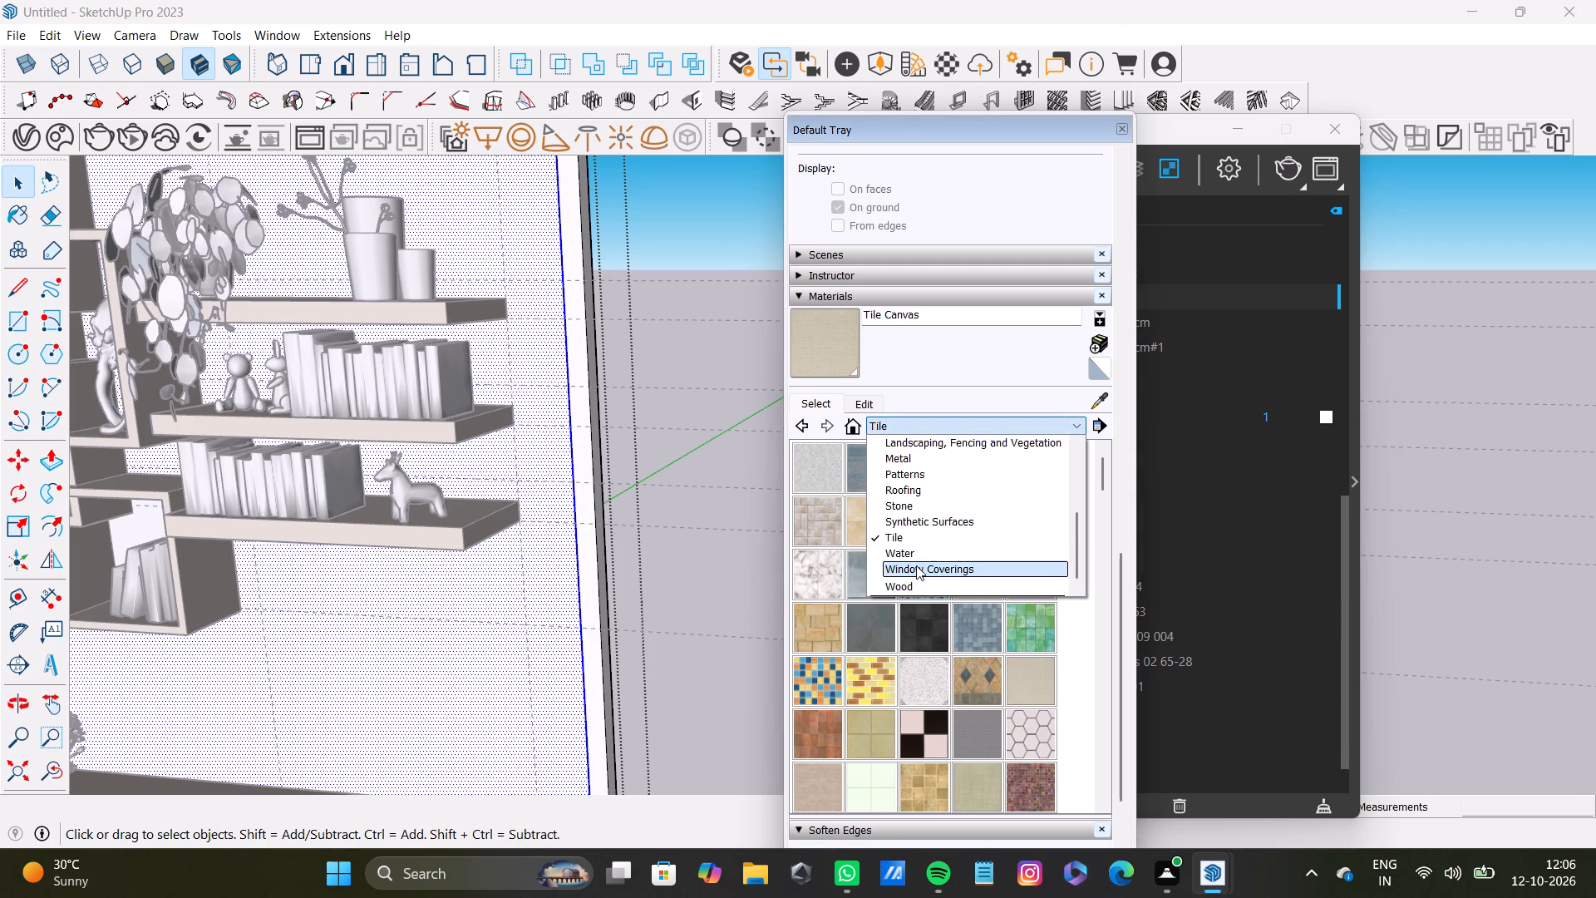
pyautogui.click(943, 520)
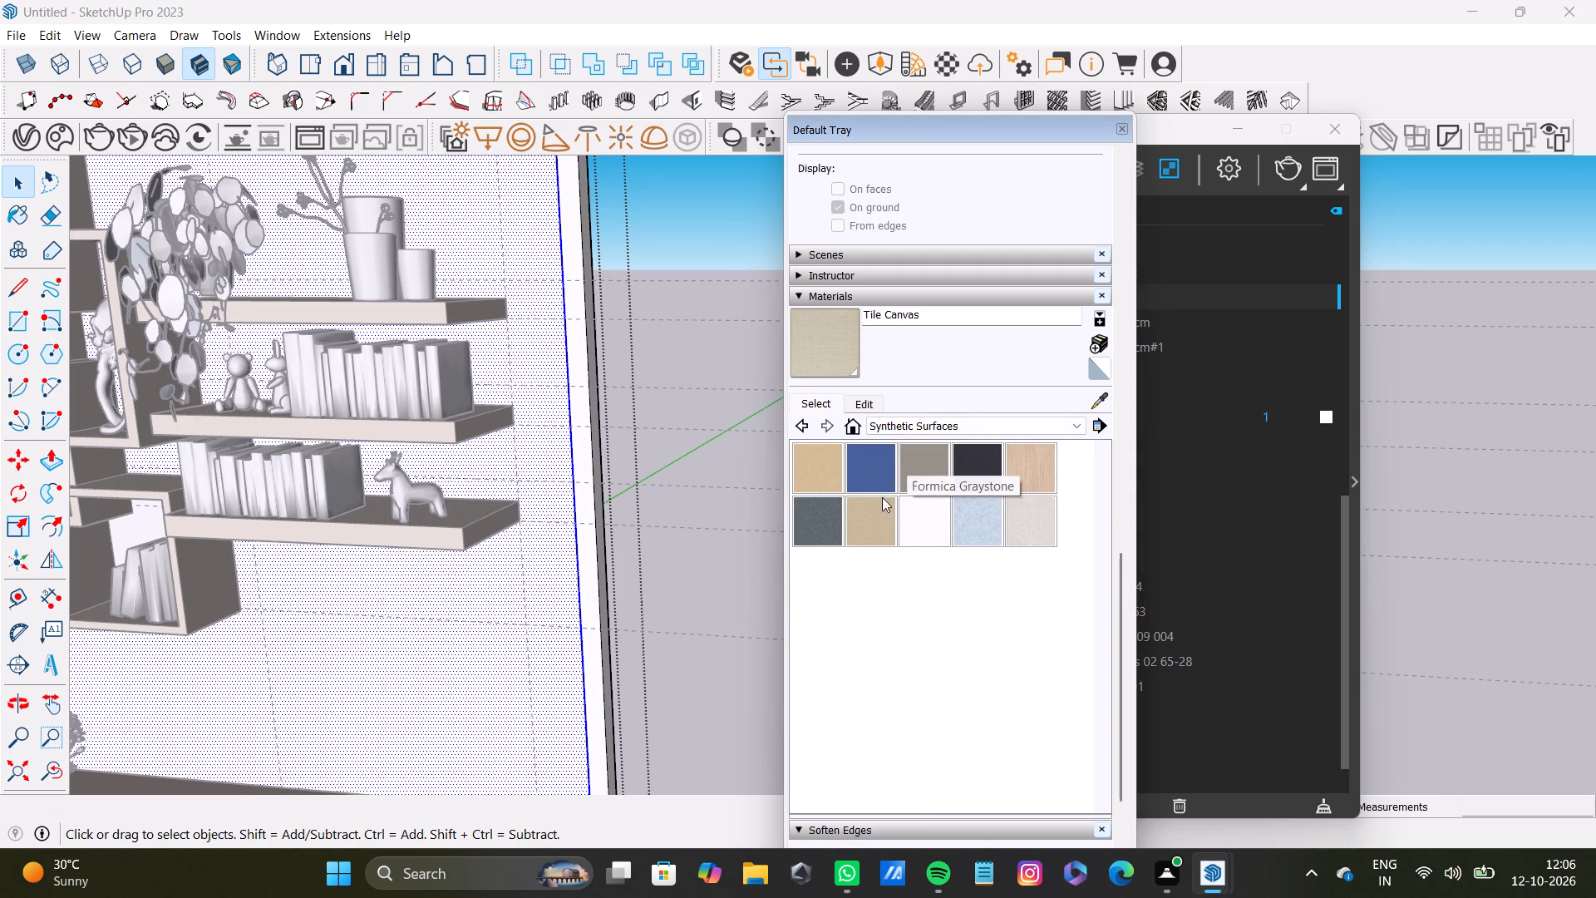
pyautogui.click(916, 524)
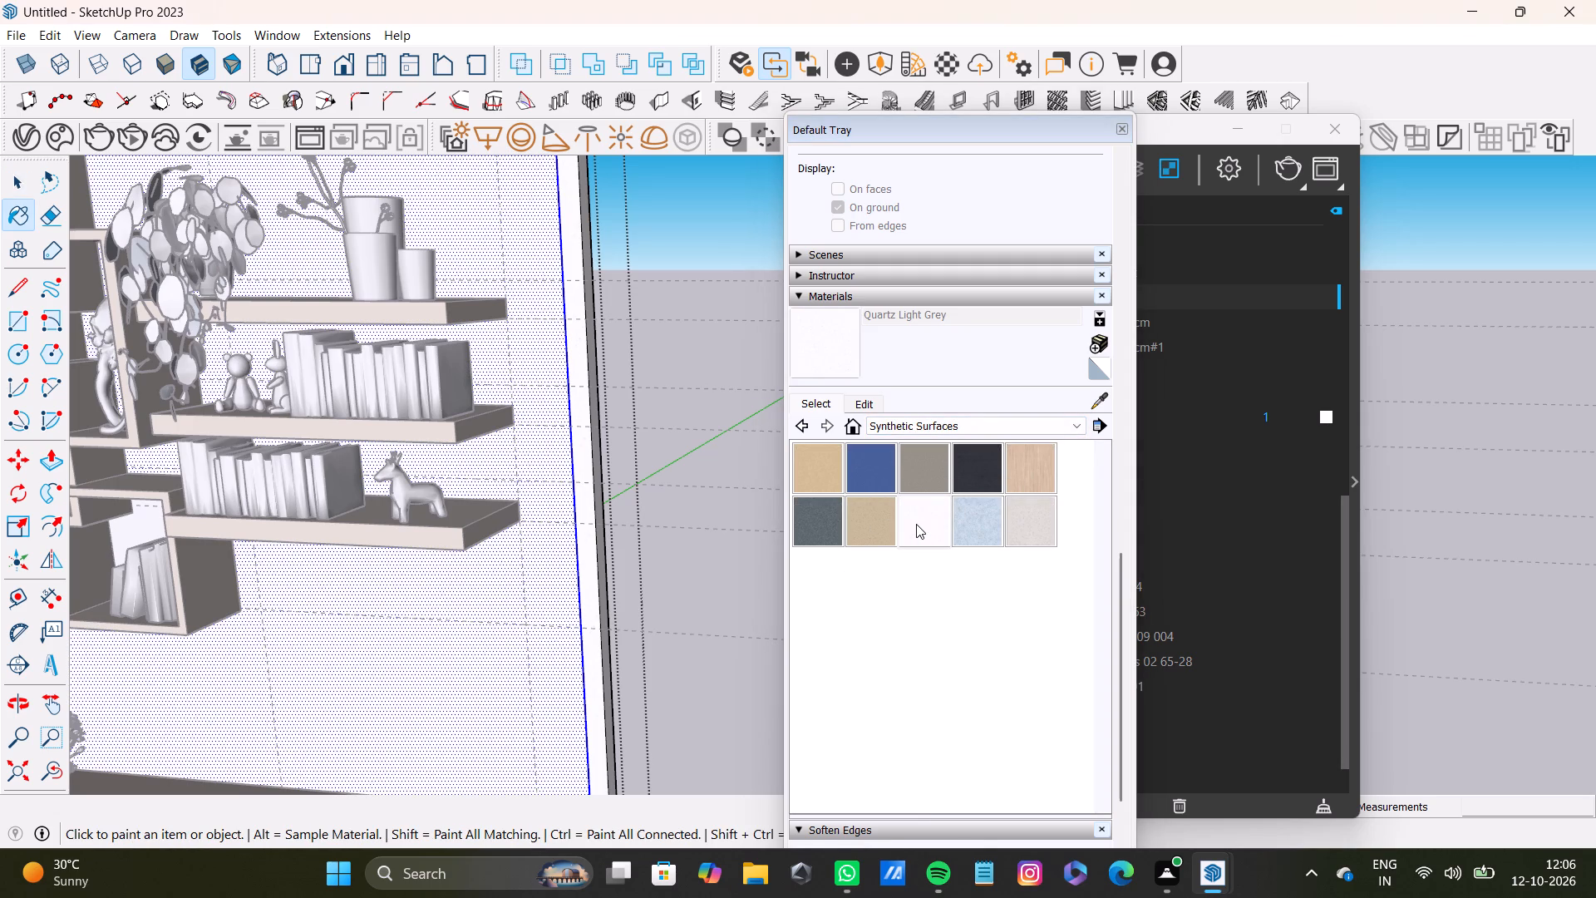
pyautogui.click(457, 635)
# Paint the wall's front face with 0131_Silver from the Colors-Named materials.
pyautogui.click(948, 423)
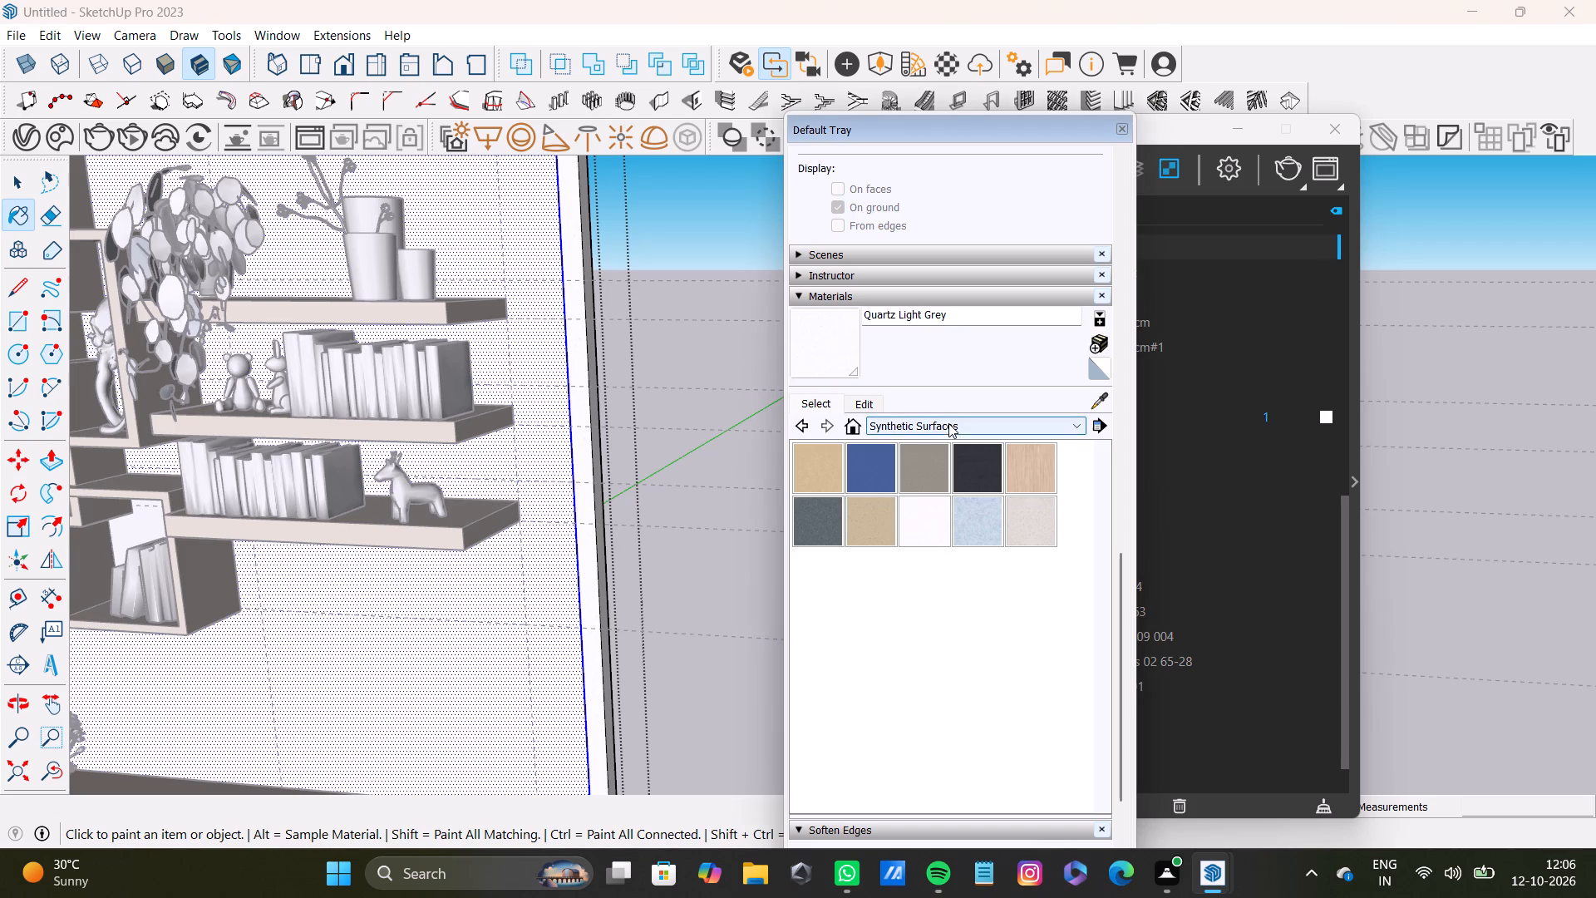
pyautogui.scroll(2, 931, 470)
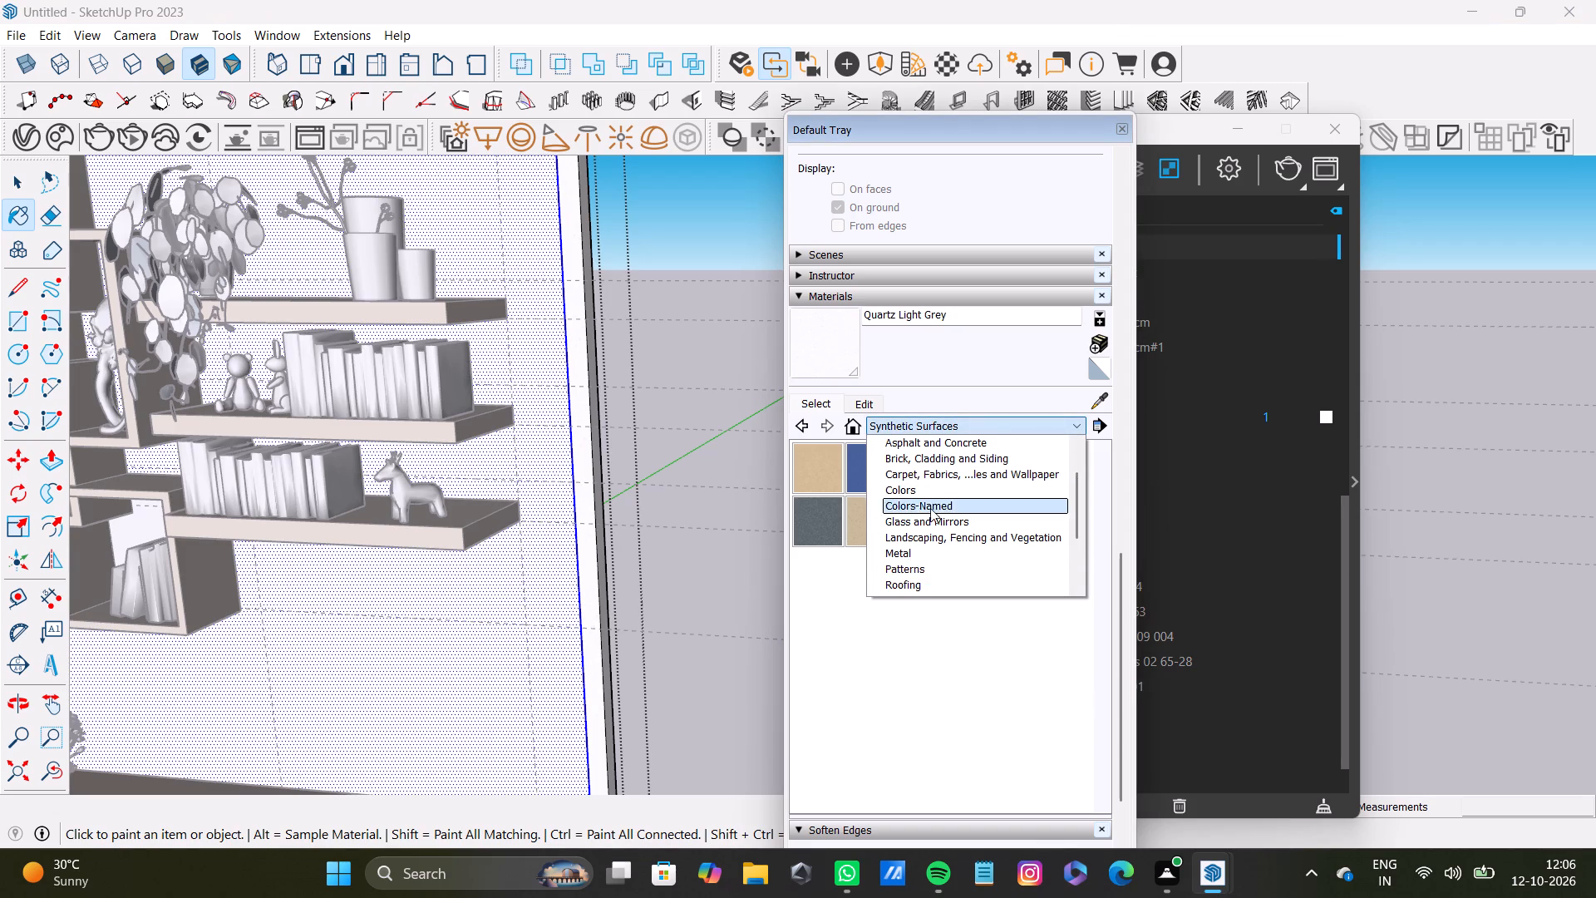
pyautogui.click(932, 506)
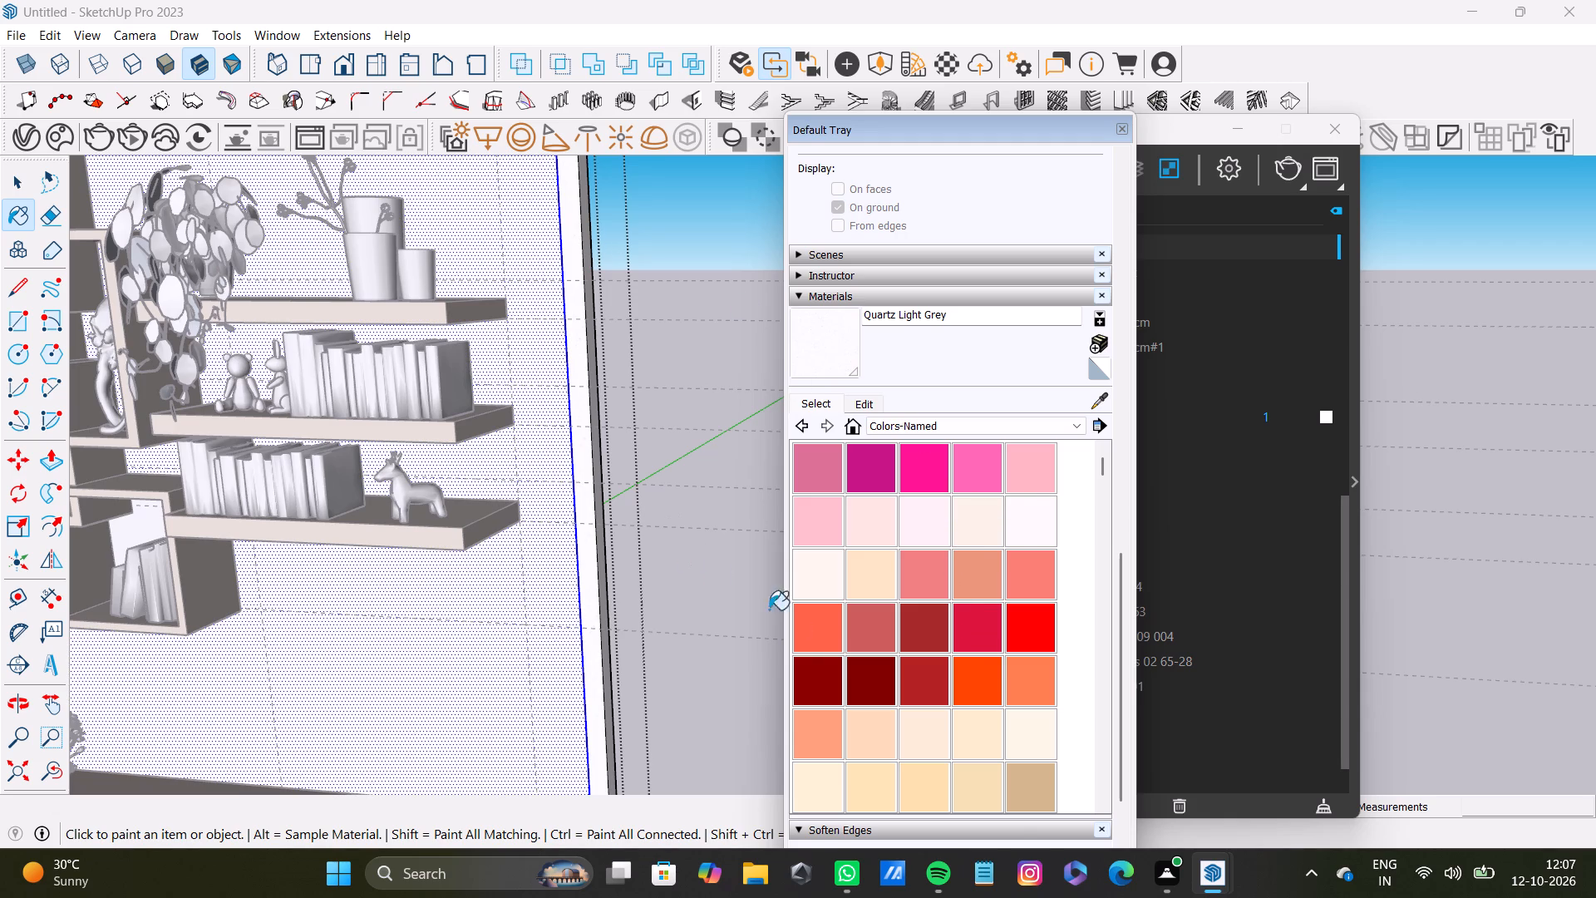
pyautogui.scroll(-20, 968, 641)
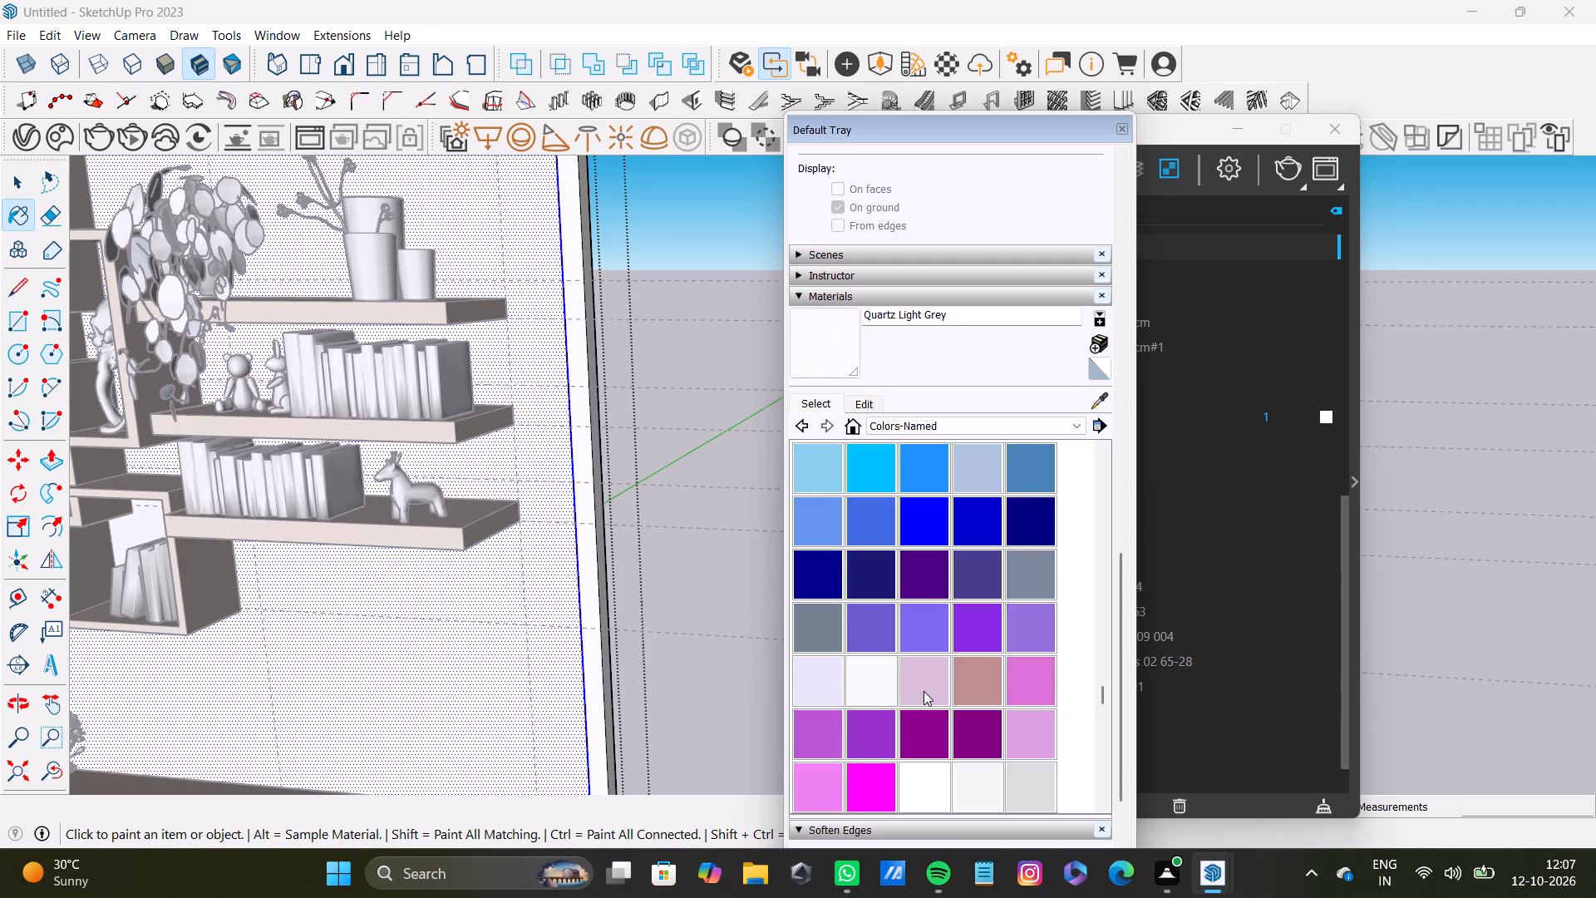
pyautogui.scroll(-3, 924, 691)
pyautogui.click(816, 682)
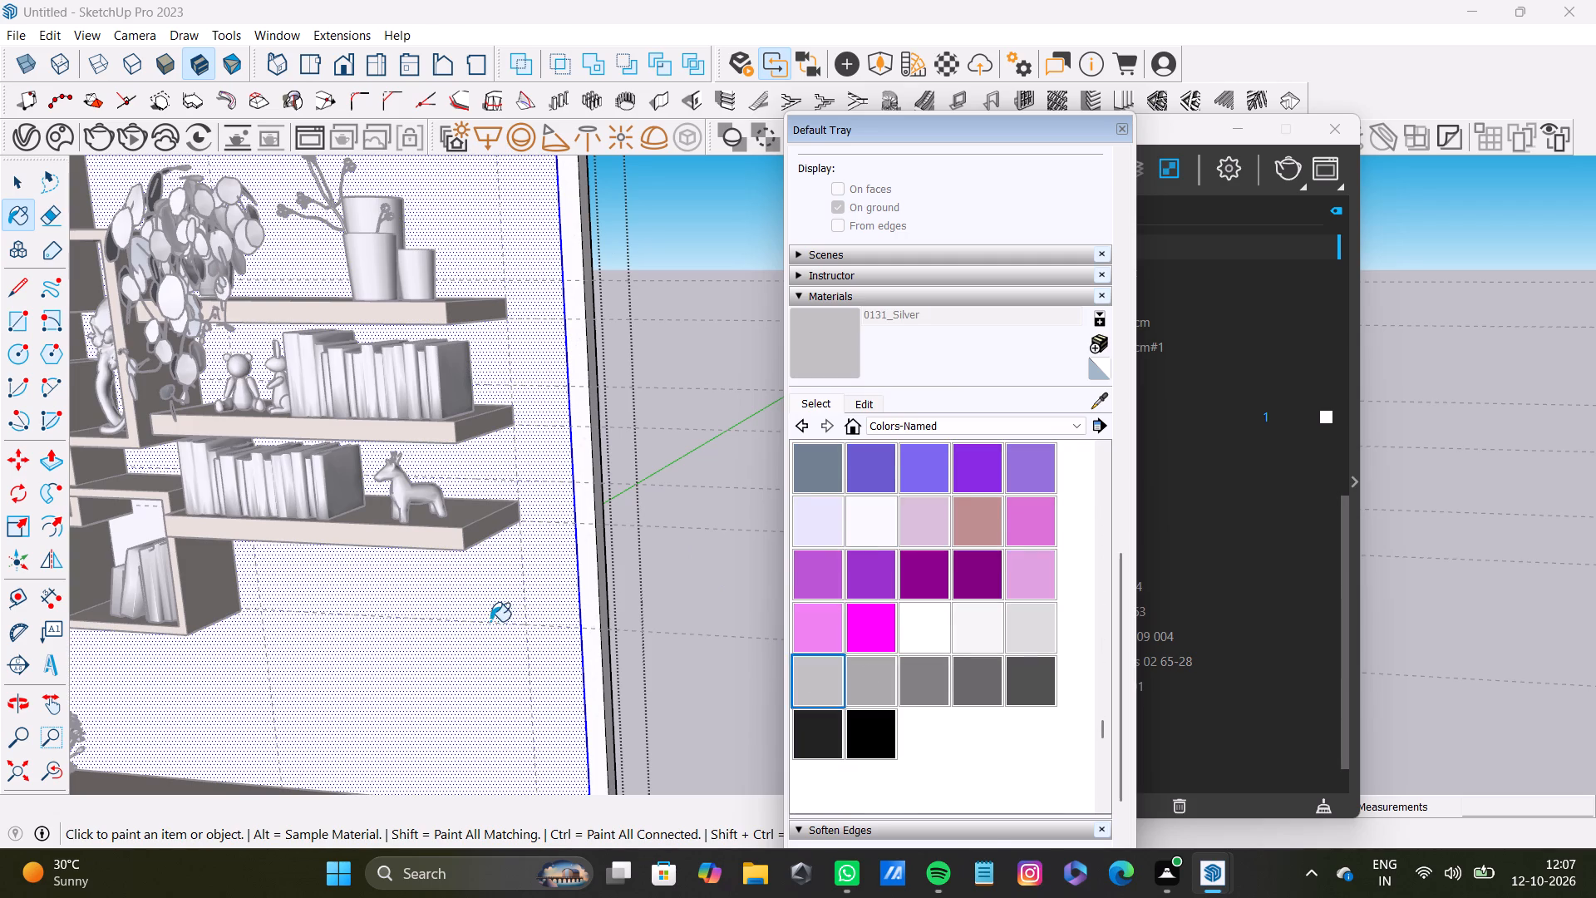
pyautogui.click(490, 621)
# Try to paint the narrow edge faces on both sides of the wall with 0131_Silver, and close the wall group.
pyautogui.click(589, 558)
pyautogui.scroll(-3, 530, 545)
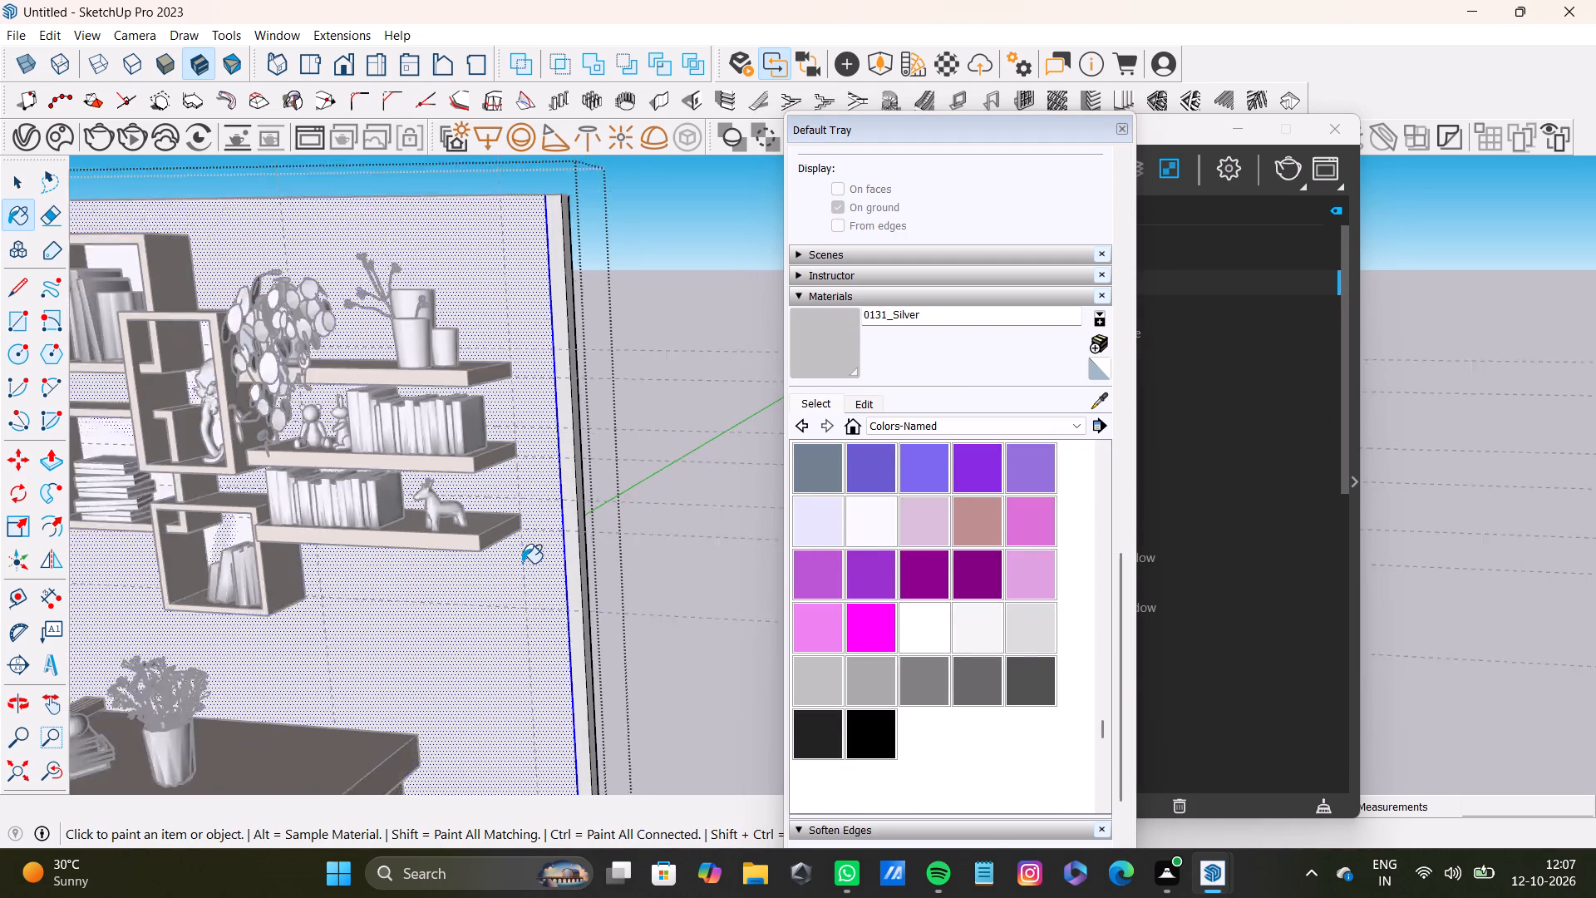
pyautogui.scroll(-6, 522, 563)
pyautogui.keyDown('shift'); pyautogui.moveTo(524, 571); pyautogui.dragTo(743, 559, button='middle'); pyautogui.keyUp('shift')
pyautogui.scroll(14, 308, 547)
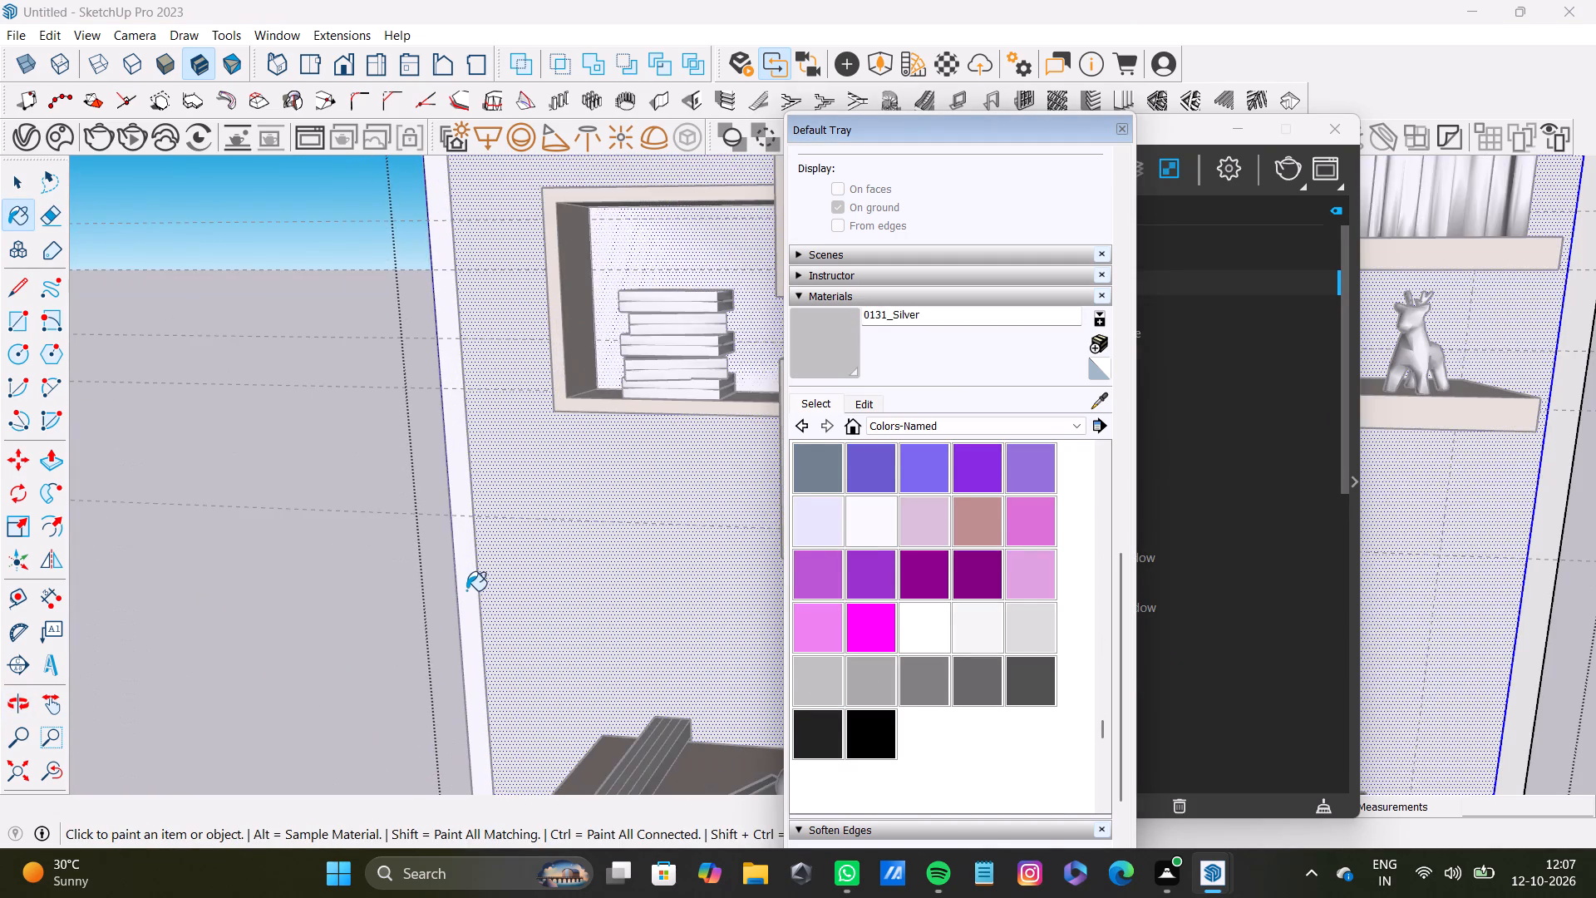
pyautogui.click(467, 590)
pyautogui.scroll(-4, 469, 587)
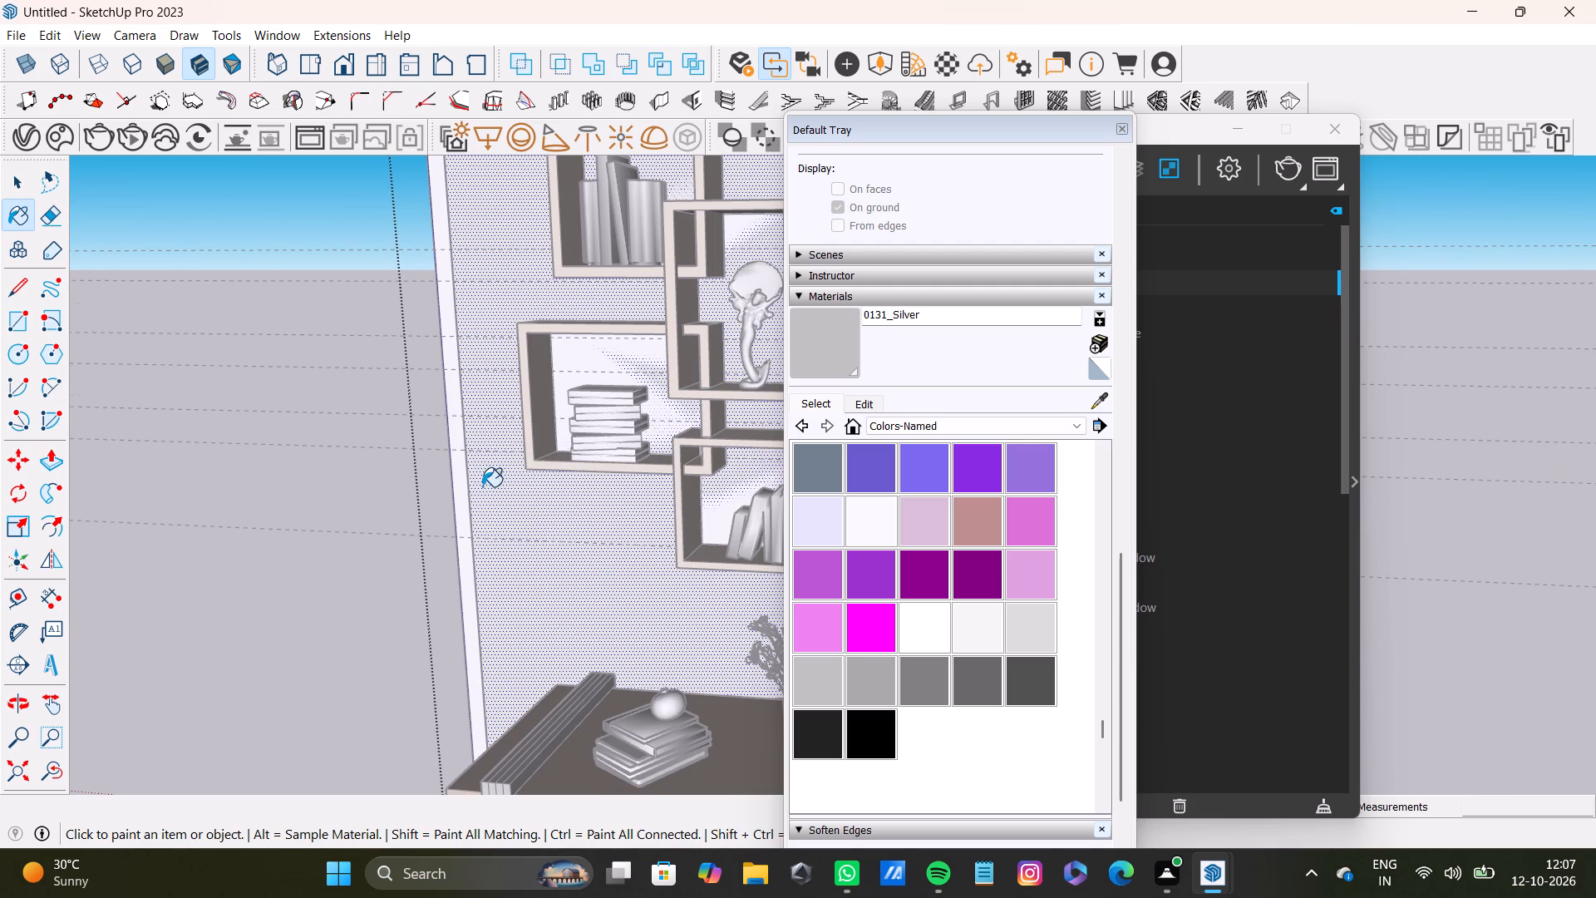
pyautogui.scroll(7, 482, 477)
pyautogui.click(421, 476)
pyautogui.click(436, 514)
pyautogui.press('space')
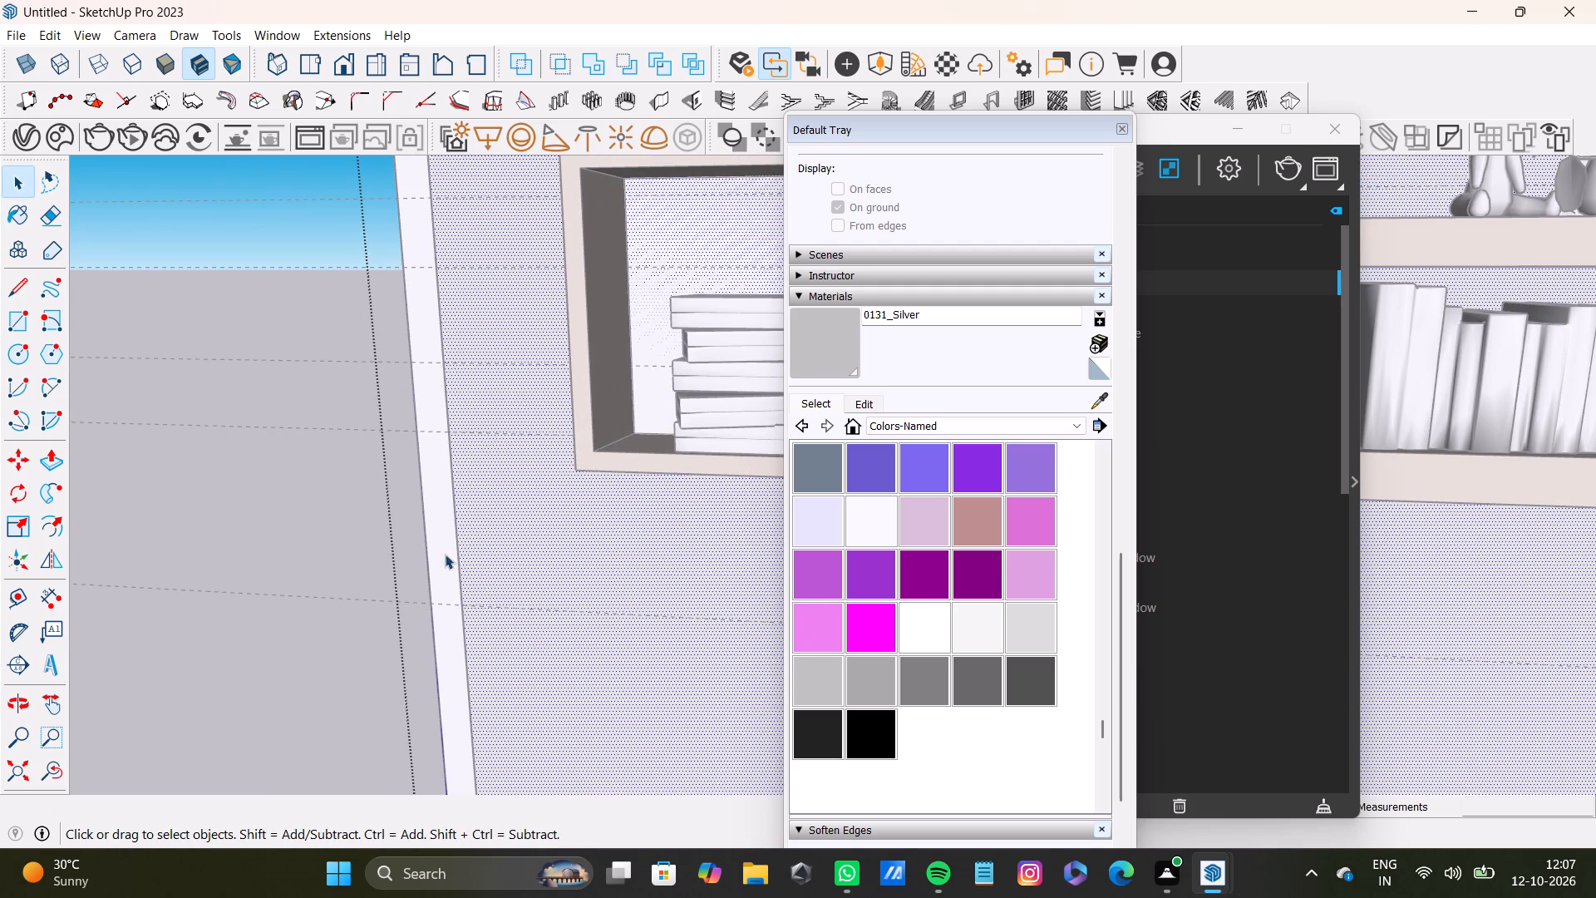
pyautogui.scroll(-11, 464, 547)
pyautogui.click(234, 200)
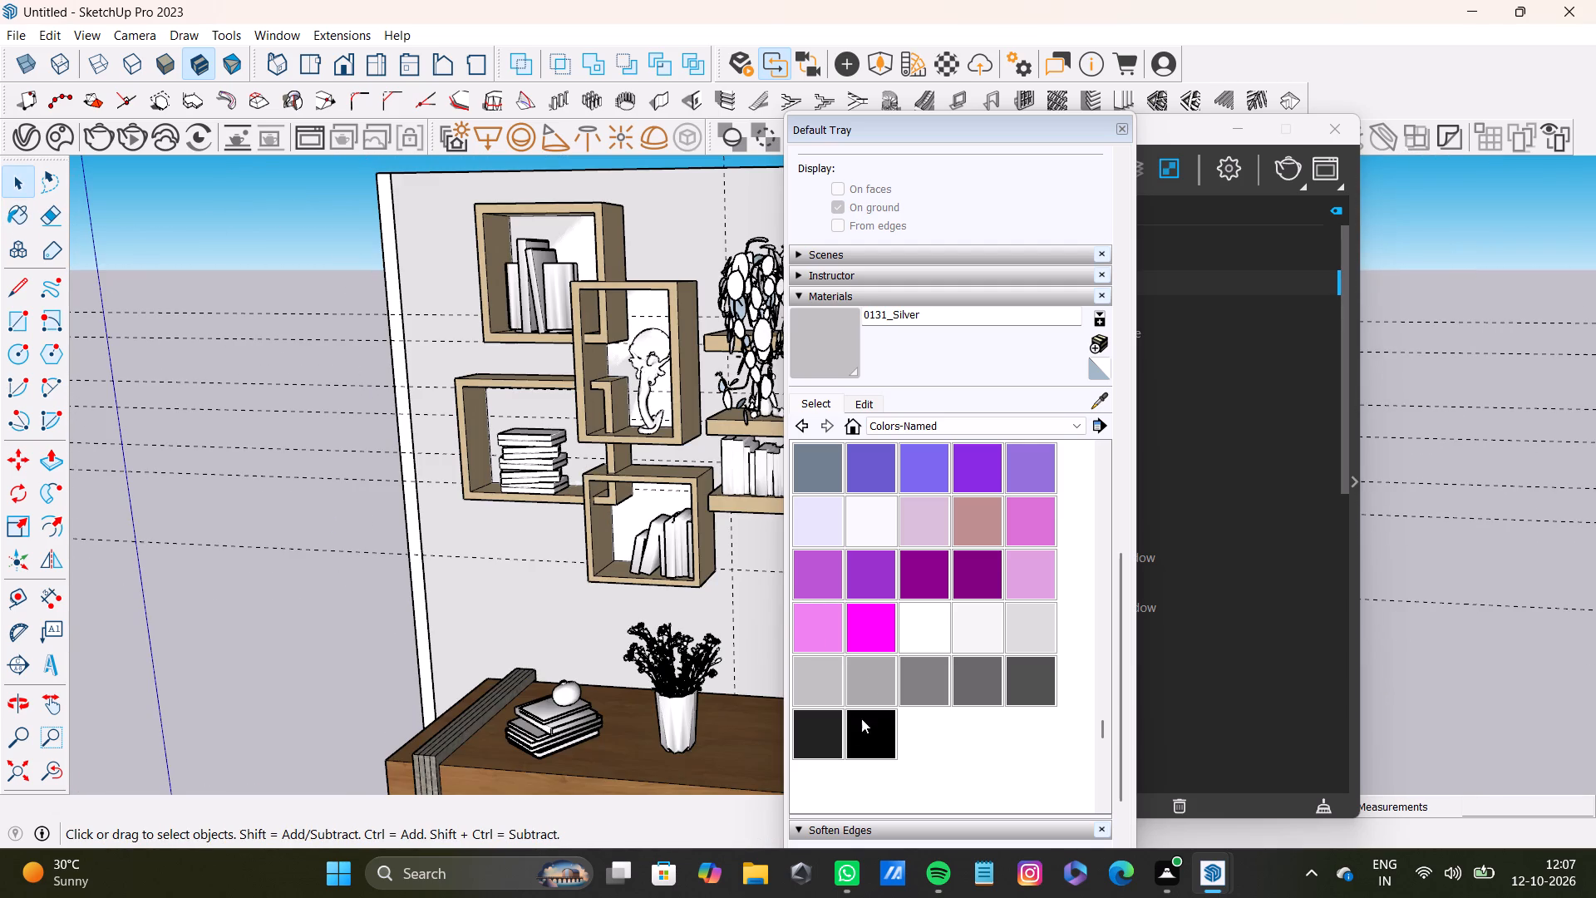
# Paint the wall's narrow edge strip beside the box frames with 0131_Silver from the Colors-Named materials.
pyautogui.click(820, 669)
pyautogui.scroll(8, 357, 527)
pyautogui.click(430, 496)
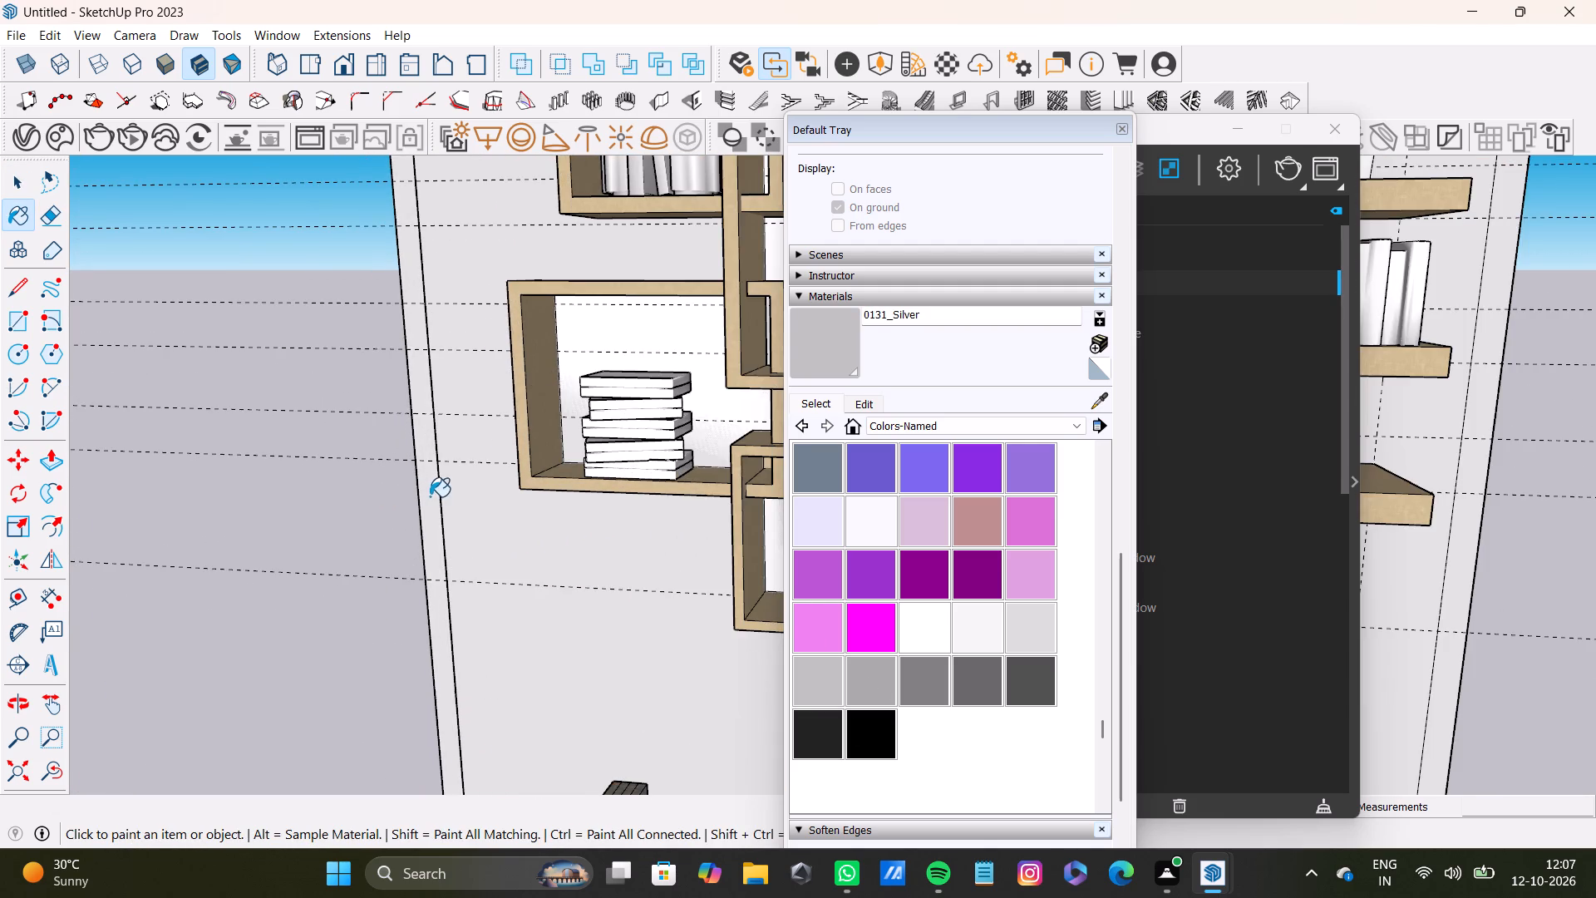
pyautogui.scroll(-12, 436, 515)
pyautogui.moveTo(545, 549); pyautogui.dragTo(587, 500, button='middle')
pyautogui.press('space')
# Look over the whole scene from several angles to check the painted wall and base.
pyautogui.scroll(-3, 598, 609)
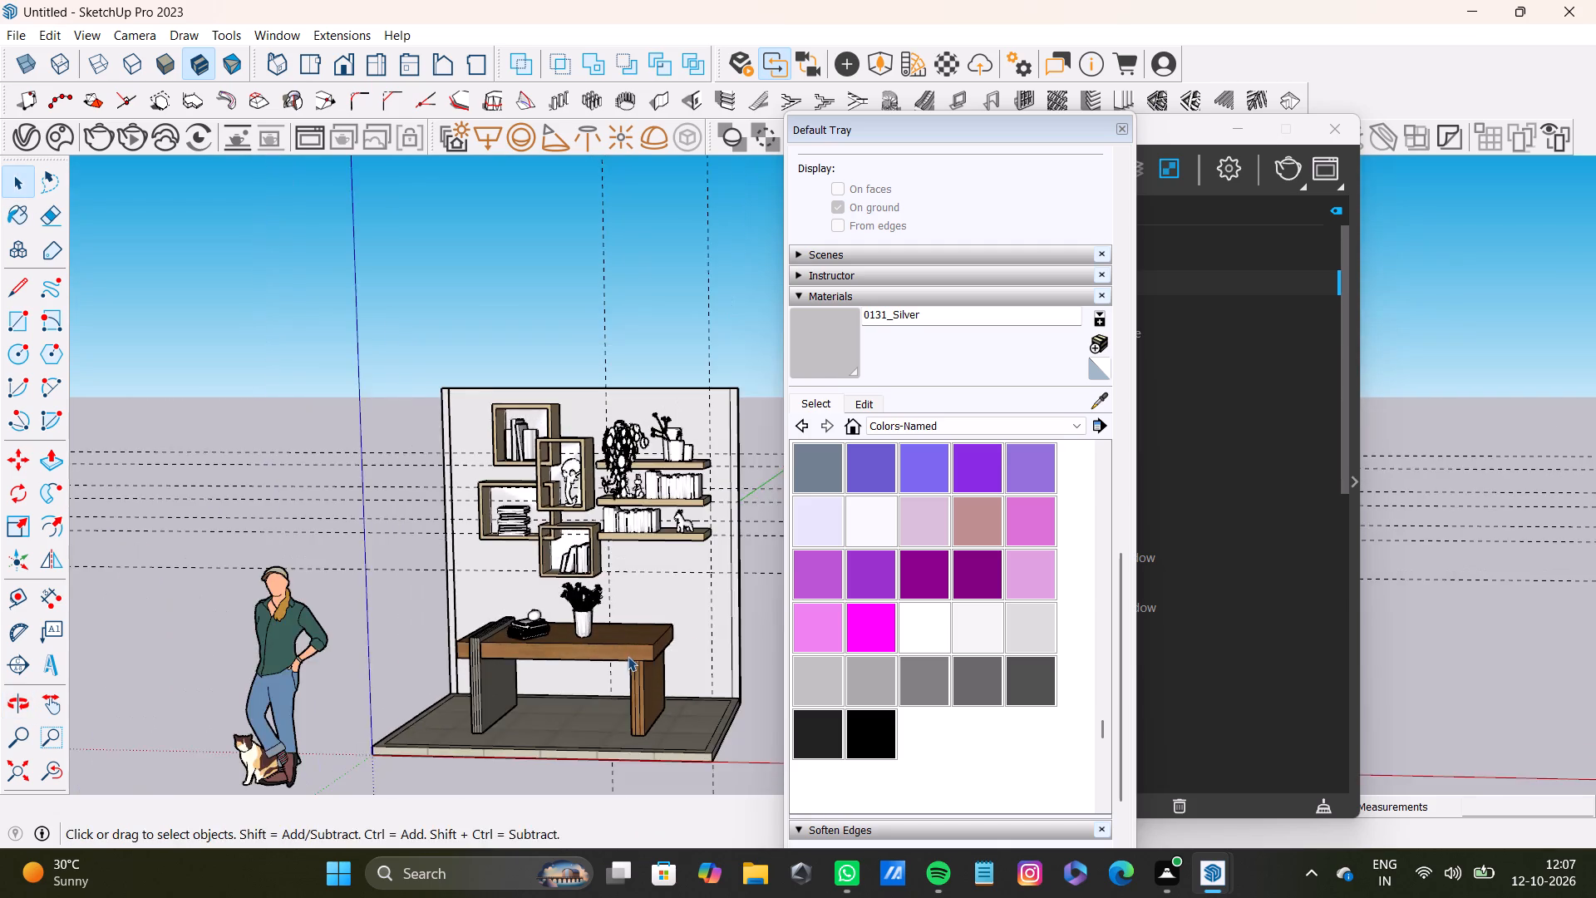
pyautogui.moveTo(626, 658); pyautogui.dragTo(606, 866, button='middle')
pyautogui.scroll(-4, 628, 674)
pyautogui.keyDown('shift'); pyautogui.moveTo(631, 678); pyautogui.dragTo(653, 502, button='middle'); pyautogui.keyUp('shift')
pyautogui.scroll(7, 579, 615)
pyautogui.scroll(-7, 609, 643)
pyautogui.keyDown('shift'); pyautogui.moveTo(603, 666); pyautogui.dragTo(694, 524, button='middle'); pyautogui.keyUp('shift')
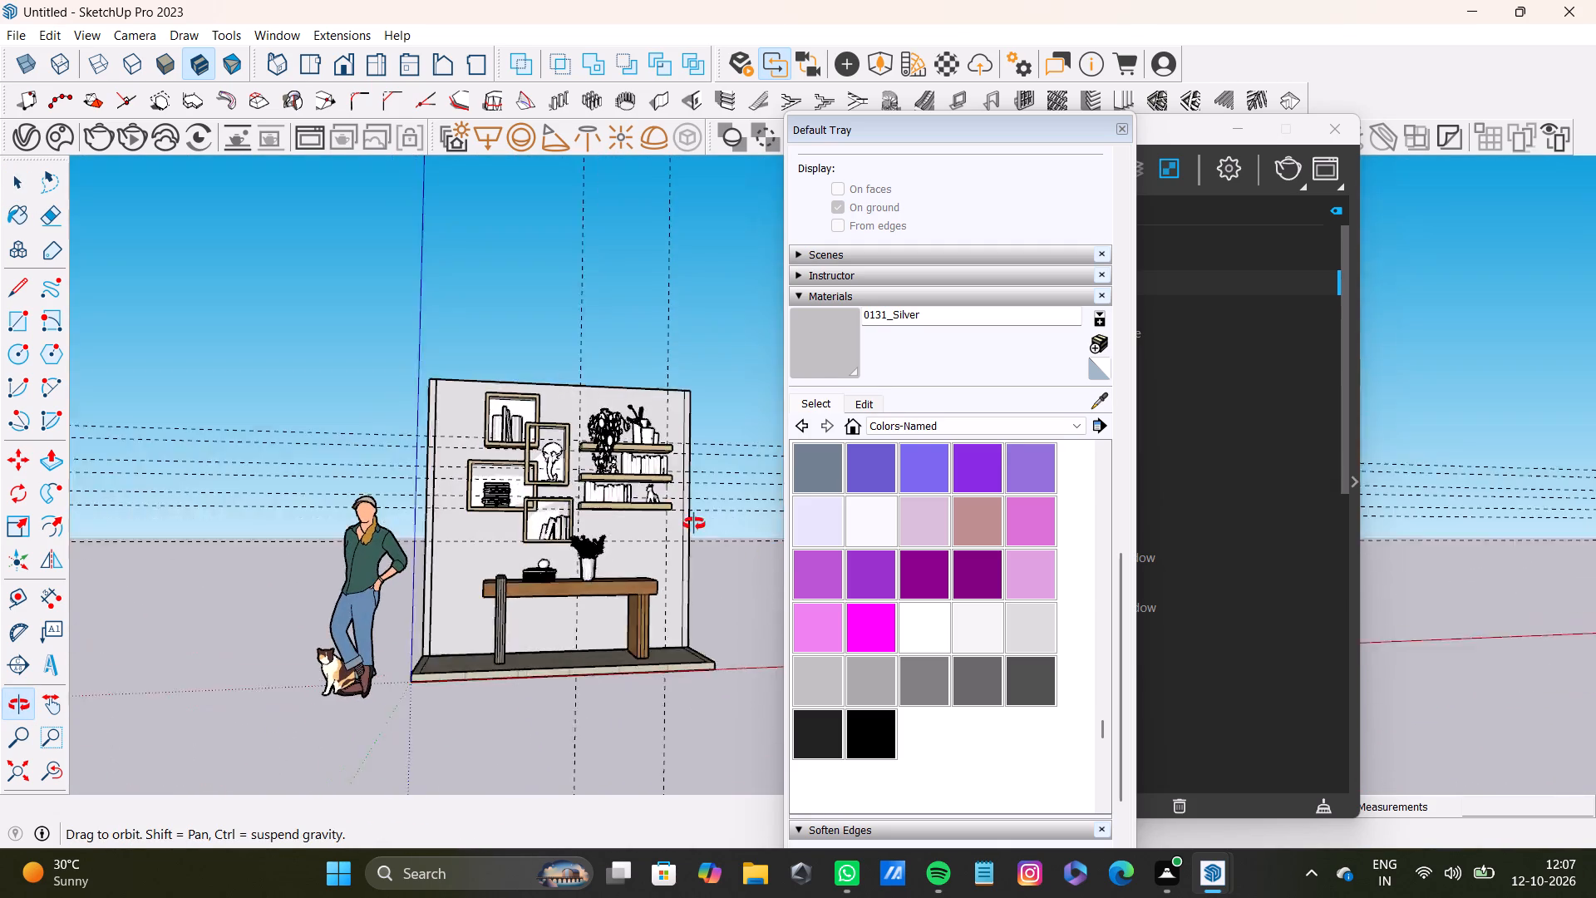
pyautogui.keyDown('shift'); pyautogui.moveTo(694, 524); pyautogui.dragTo(682, 518, button='middle'); pyautogui.keyUp('shift')
# Place a V-Ray Spot Light under the top board of the uppermost box frame, above the upright books.
pyautogui.scroll(7, 611, 521)
pyautogui.keyDown('shift'); pyautogui.moveTo(539, 503); pyautogui.dragTo(566, 553, button='middle'); pyautogui.keyUp('shift')
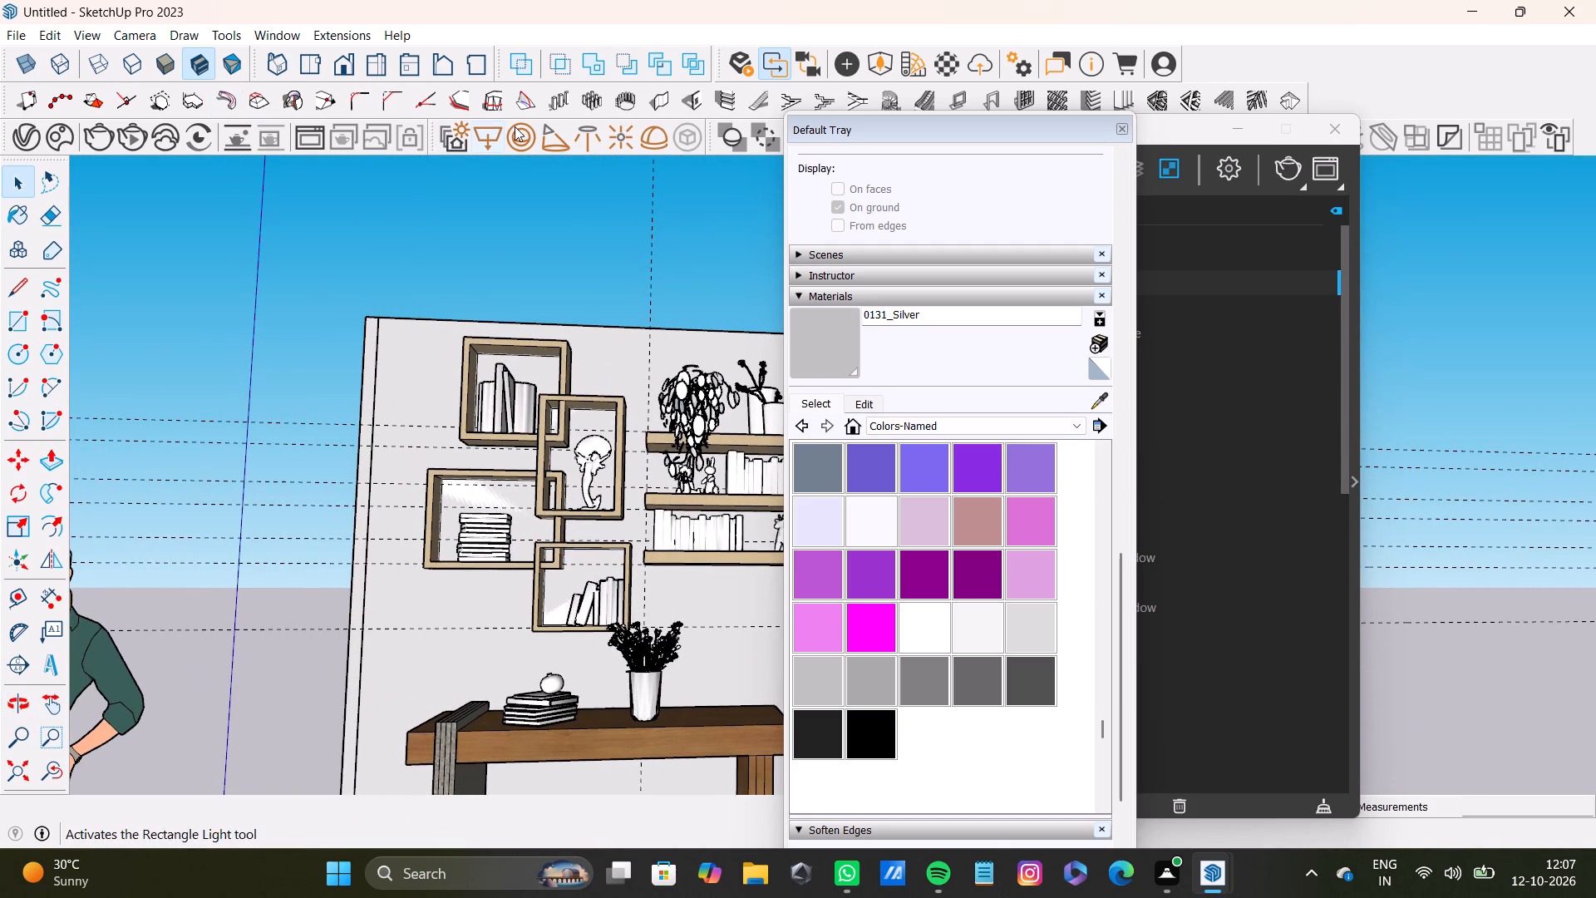
pyautogui.click(553, 139)
pyautogui.scroll(13, 581, 303)
pyautogui.moveTo(526, 374); pyautogui.dragTo(336, 367, button='middle')
pyautogui.scroll(7, 611, 400)
pyautogui.click(516, 378)
pyautogui.scroll(-3, 547, 459)
pyautogui.moveTo(569, 505); pyautogui.dragTo(521, 361, button='middle')
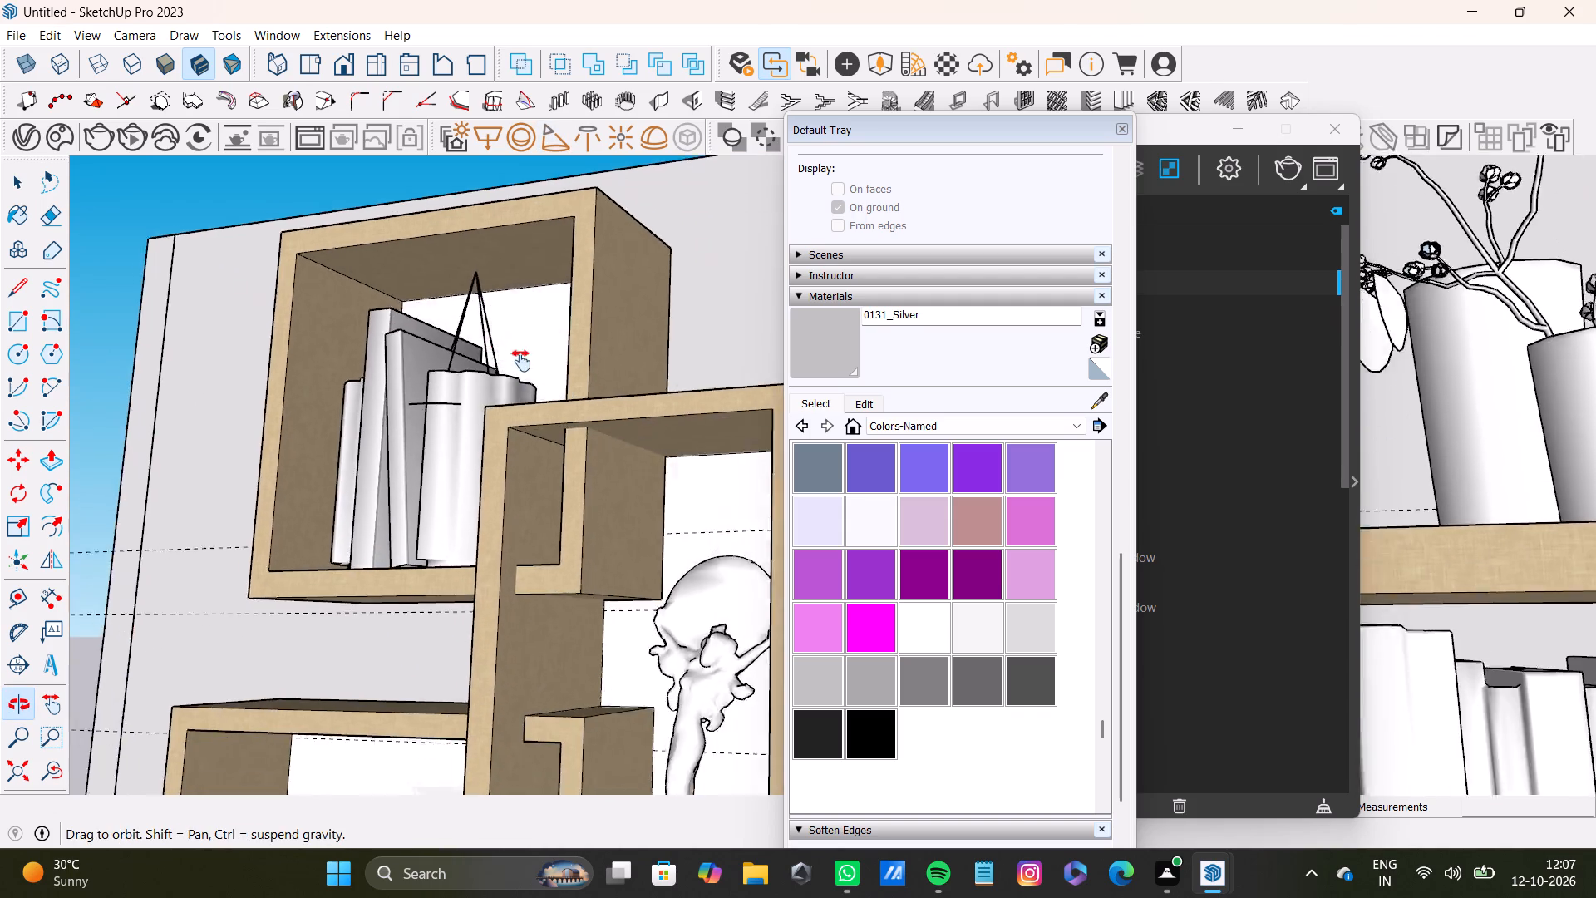
pyautogui.moveTo(521, 361); pyautogui.dragTo(626, 490, button='middle')
pyautogui.scroll(-4, 614, 500)
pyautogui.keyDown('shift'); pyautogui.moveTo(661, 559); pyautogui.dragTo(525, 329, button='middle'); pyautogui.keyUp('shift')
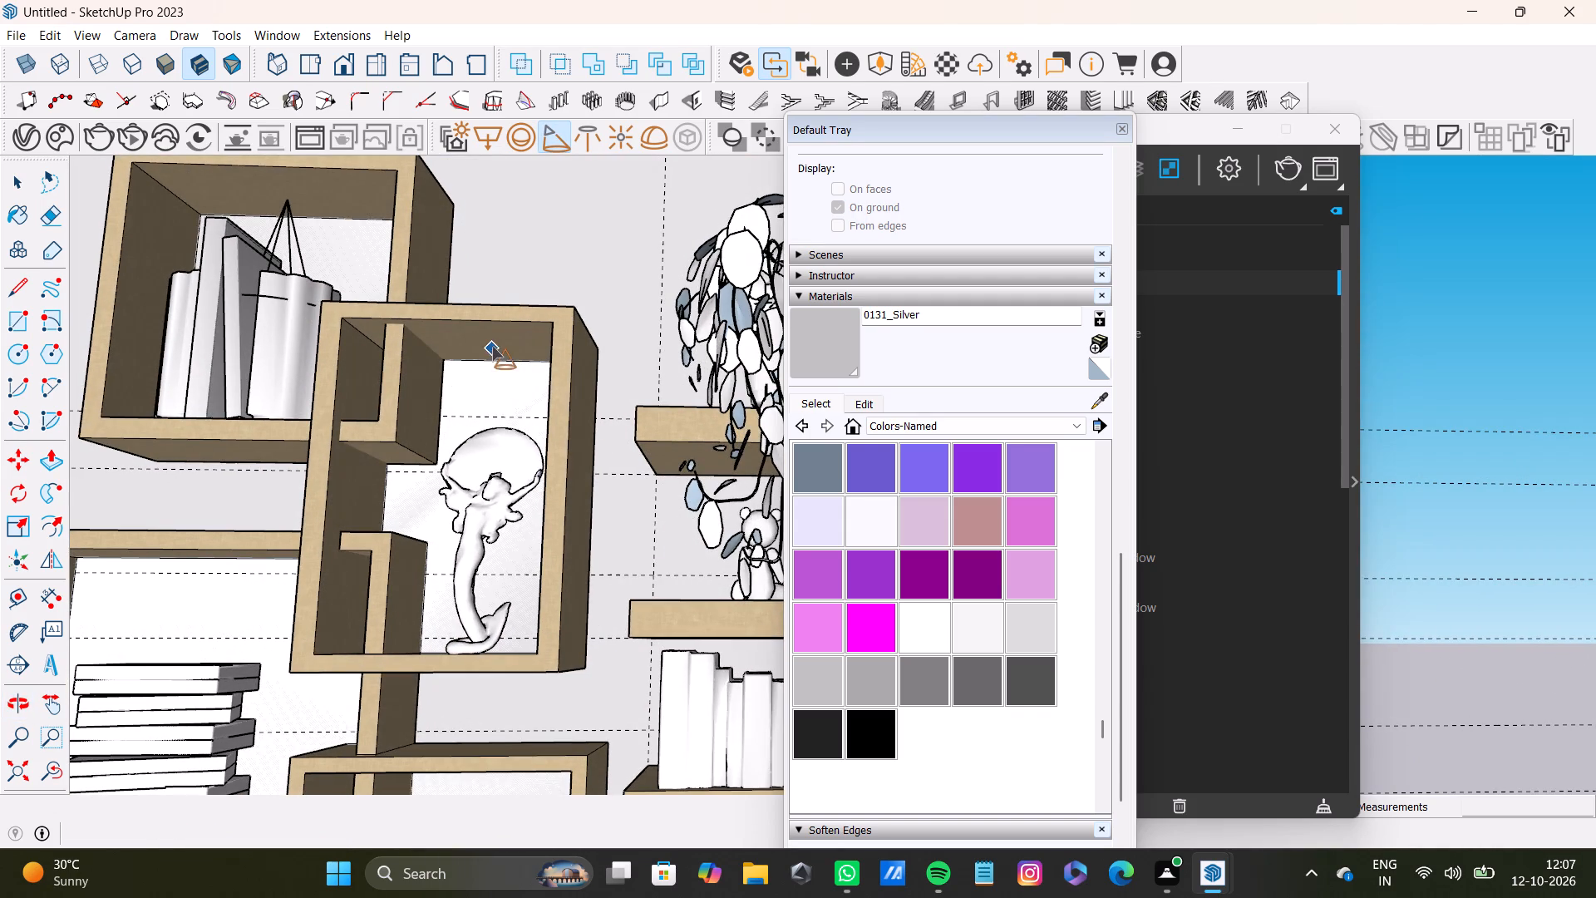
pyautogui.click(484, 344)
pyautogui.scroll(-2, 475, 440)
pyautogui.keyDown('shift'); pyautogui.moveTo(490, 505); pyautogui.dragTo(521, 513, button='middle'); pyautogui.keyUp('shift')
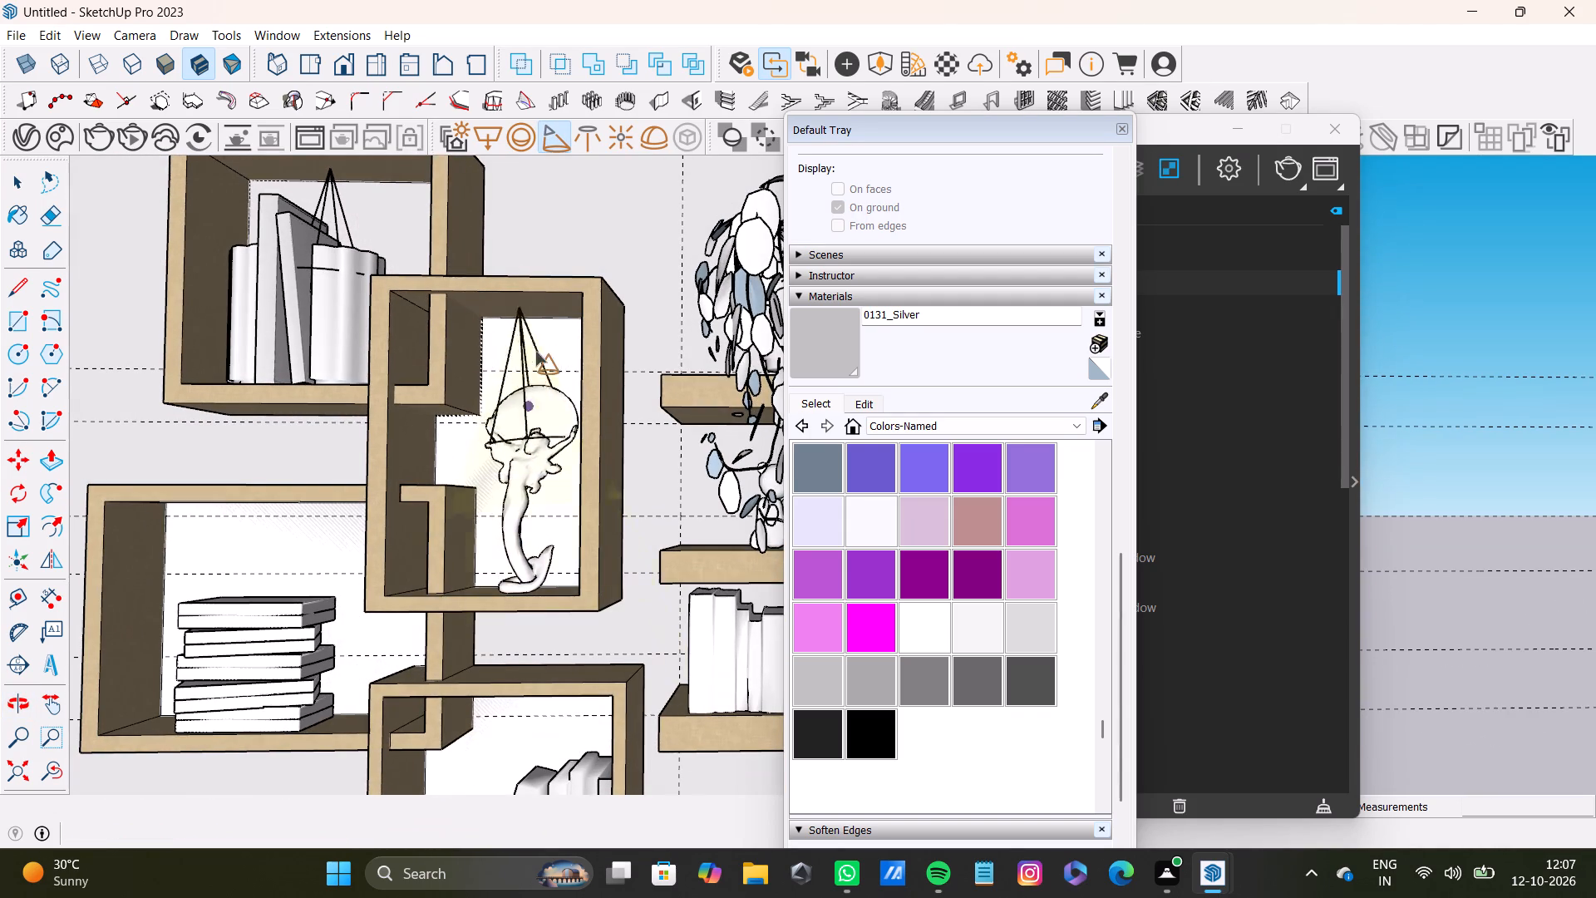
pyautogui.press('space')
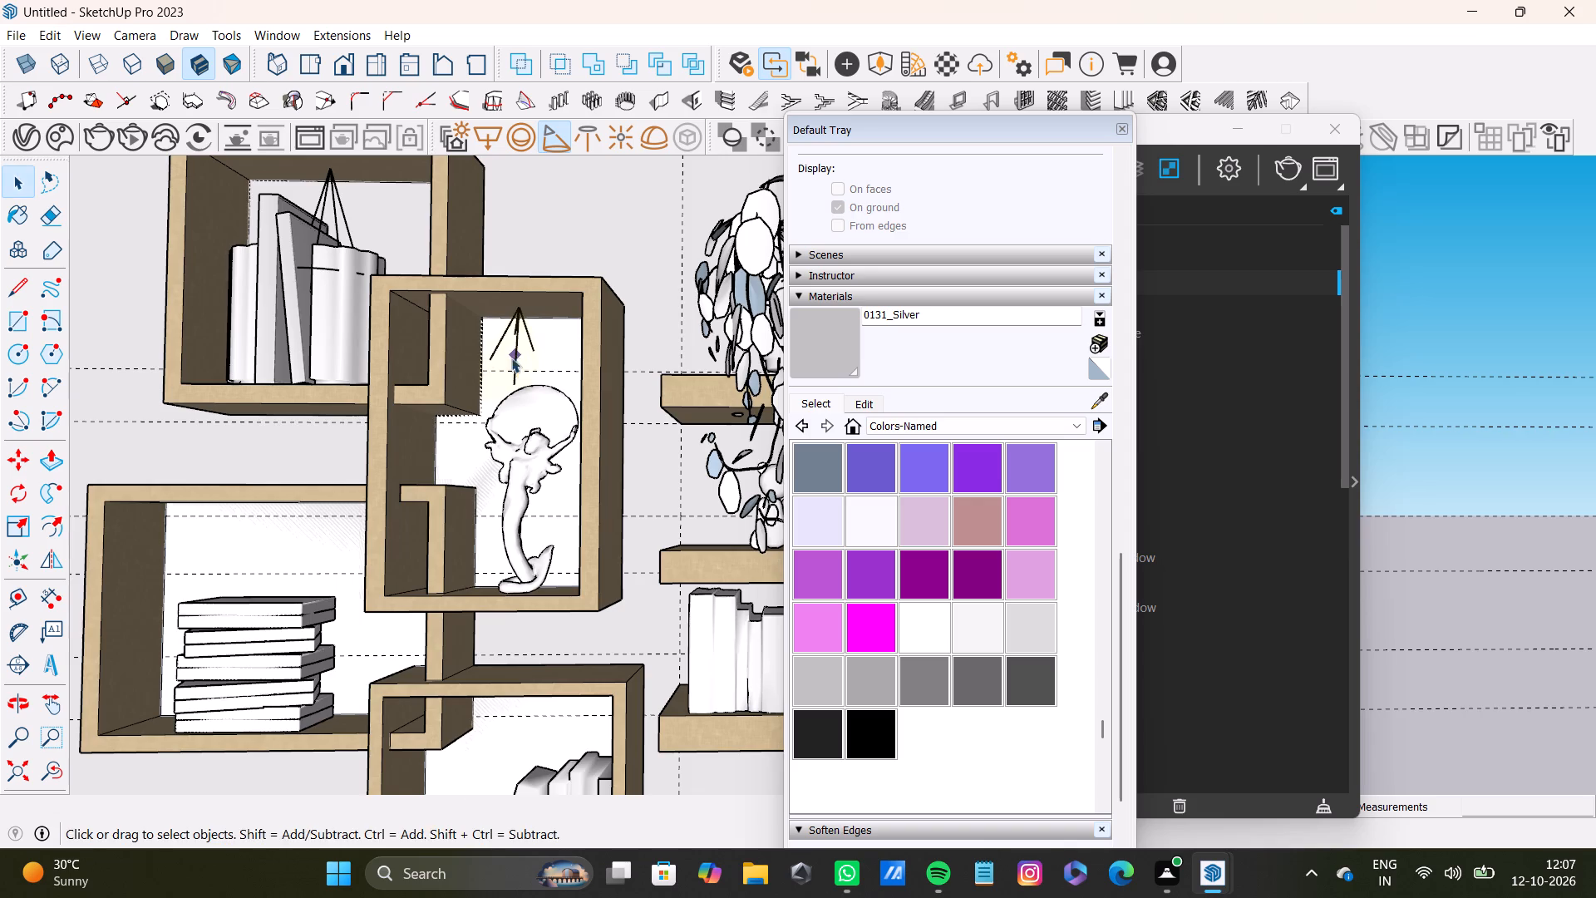
# Scale the spotlight in the uppermost box frame to 0.26 along the blue axis.
pyautogui.scroll(-4, 511, 358)
pyautogui.keyDown('shift'); pyautogui.moveTo(510, 399); pyautogui.dragTo(613, 515, button='middle'); pyautogui.keyUp('shift')
pyautogui.scroll(7, 500, 427)
pyautogui.press('space')
pyautogui.click(480, 333)
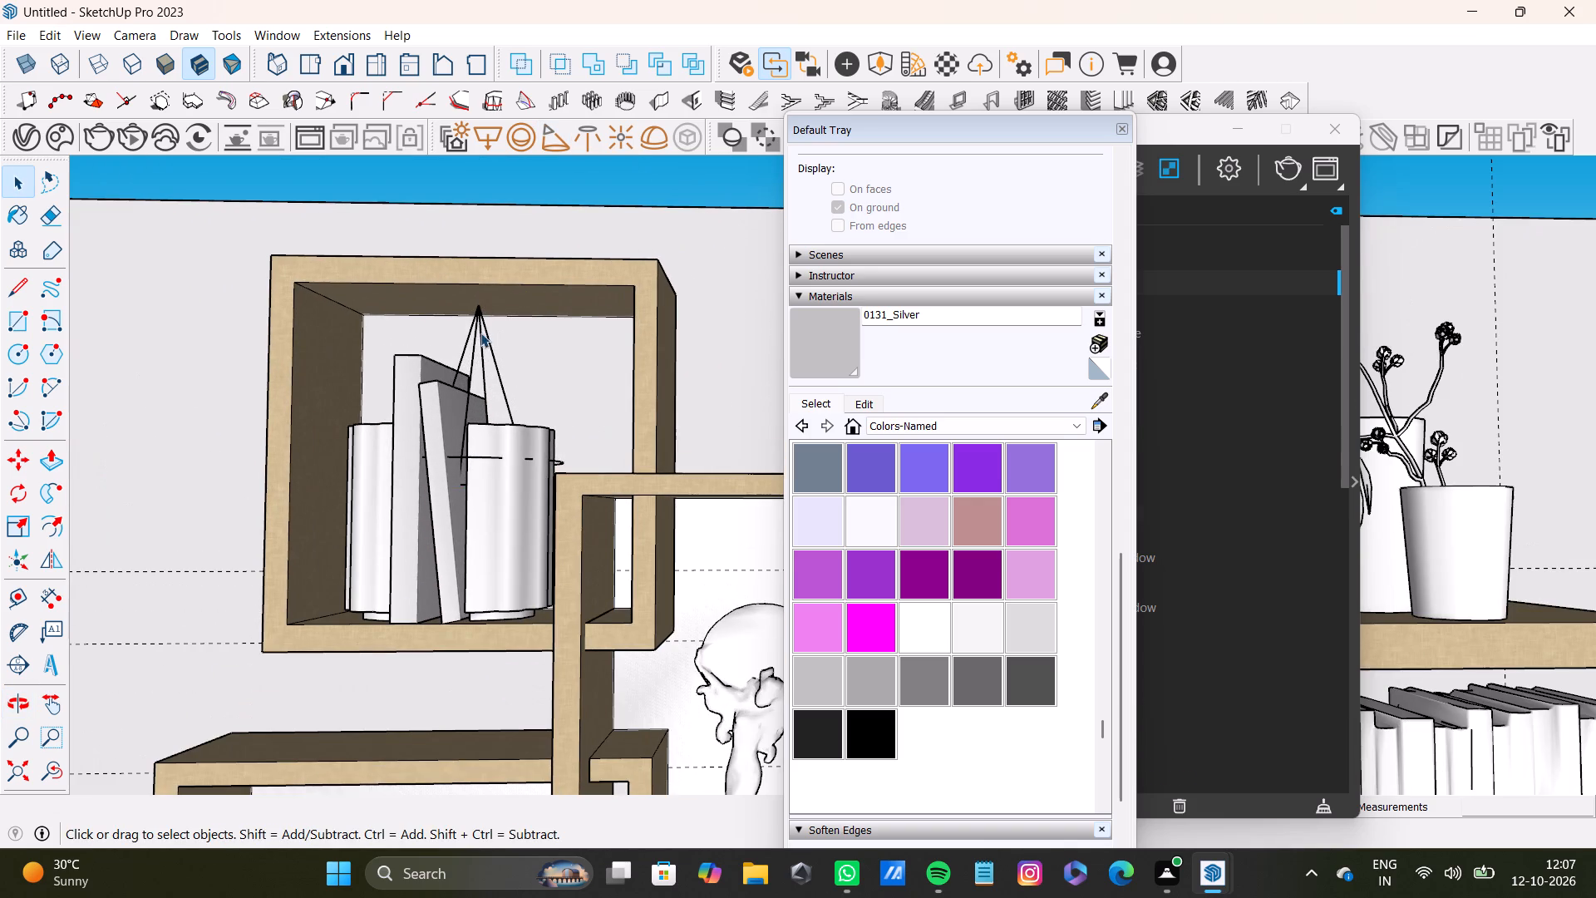
pyautogui.press('s')
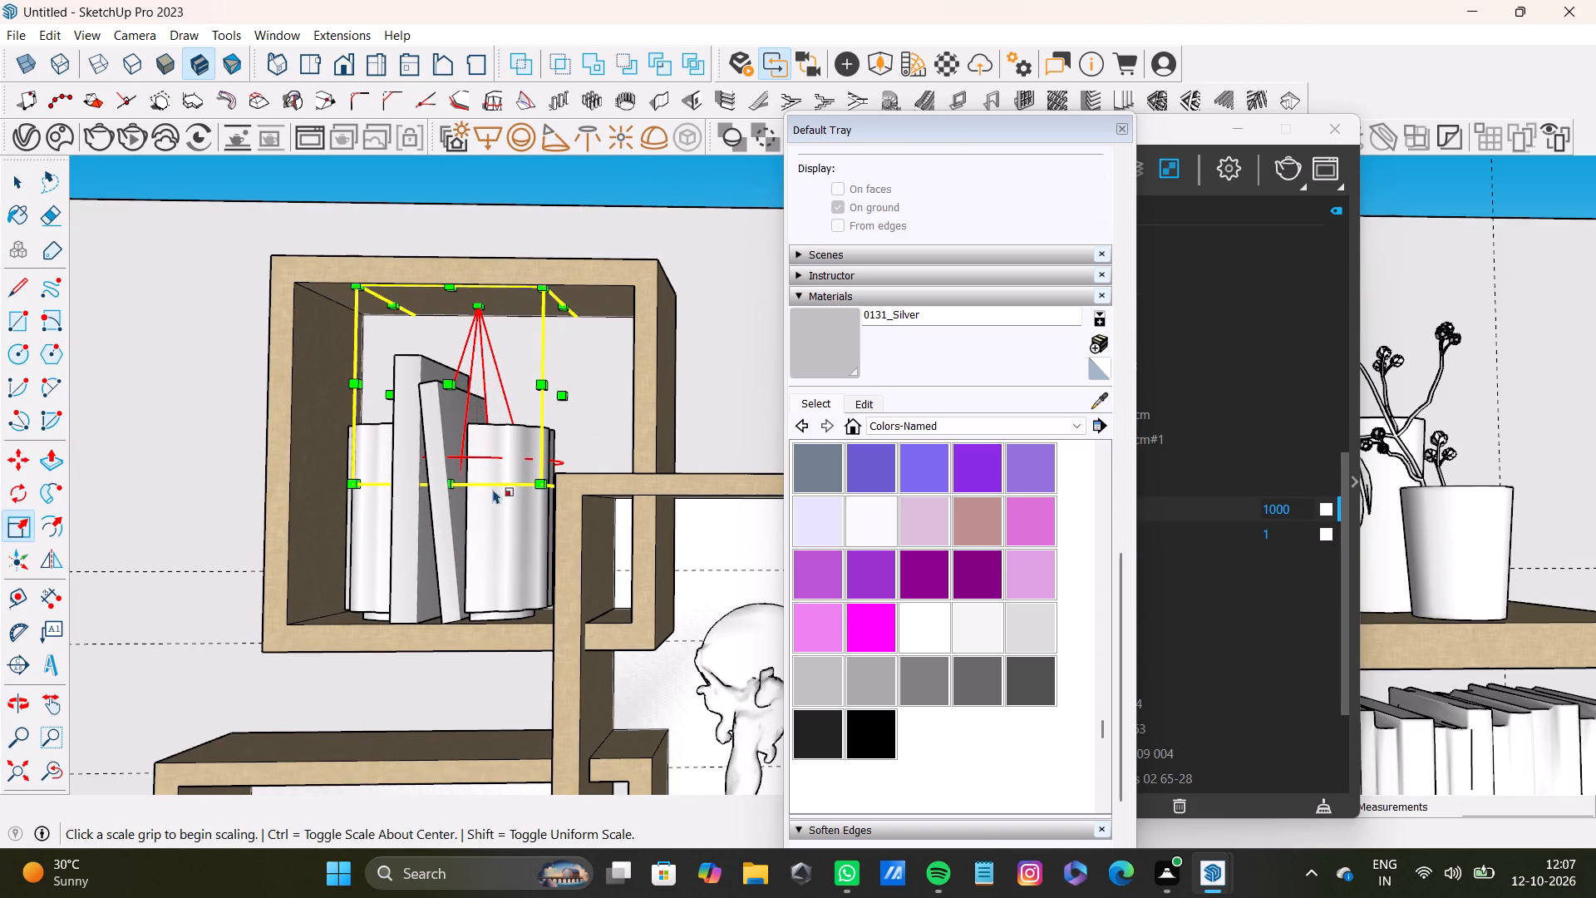
pyautogui.moveTo(493, 489); pyautogui.dragTo(473, 488, button='middle')
pyautogui.moveTo(482, 481); pyautogui.dragTo(491, 374)
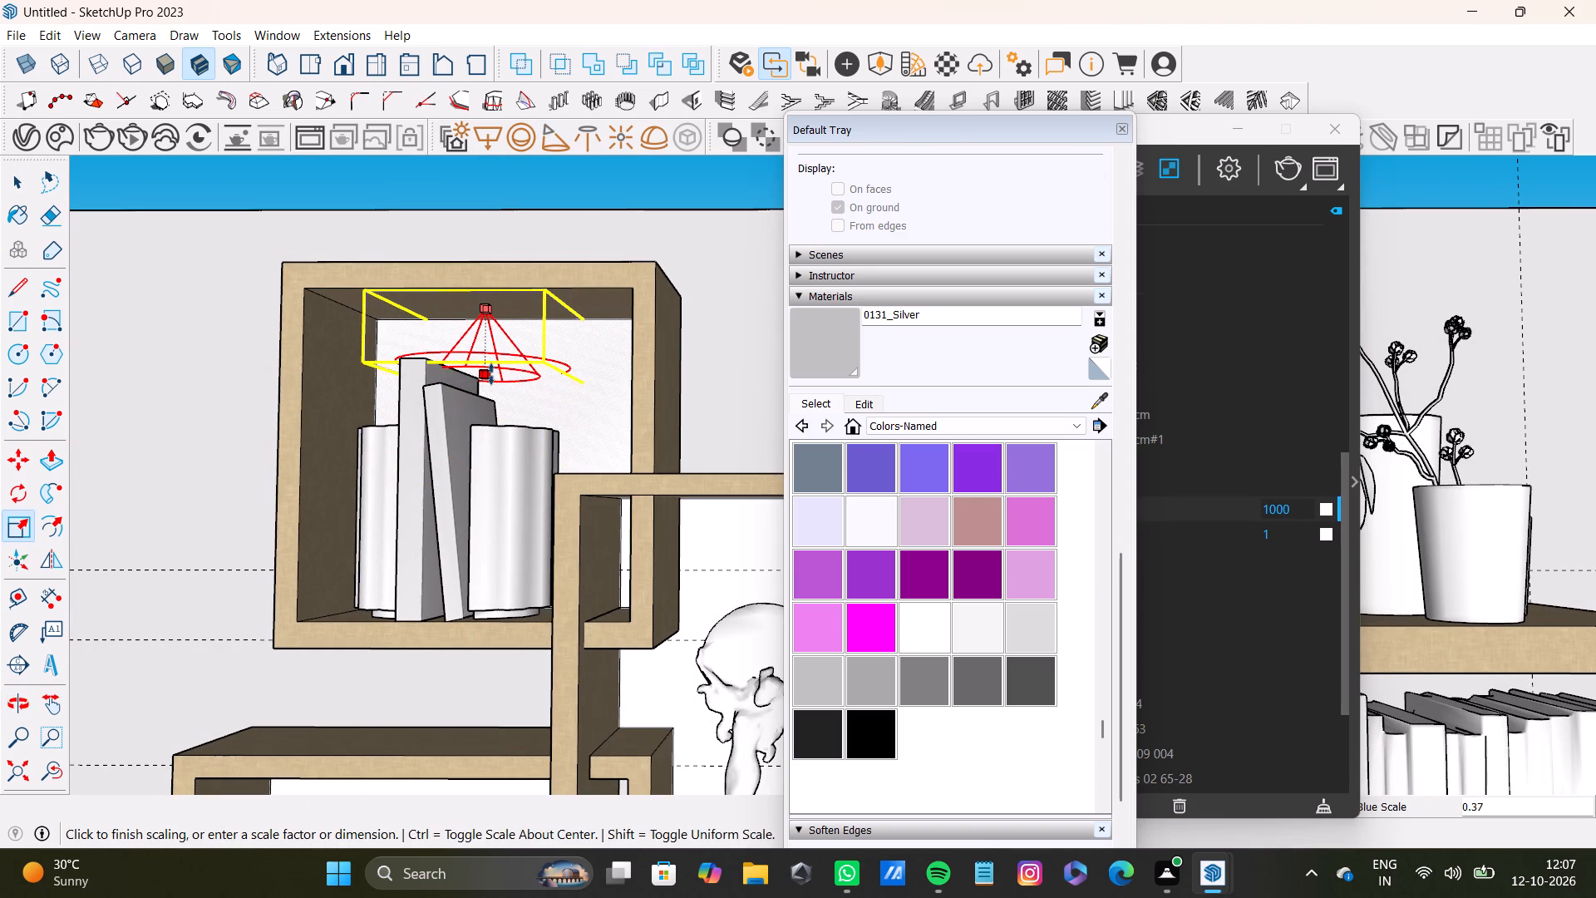
pyautogui.moveTo(491, 374); pyautogui.dragTo(497, 355)
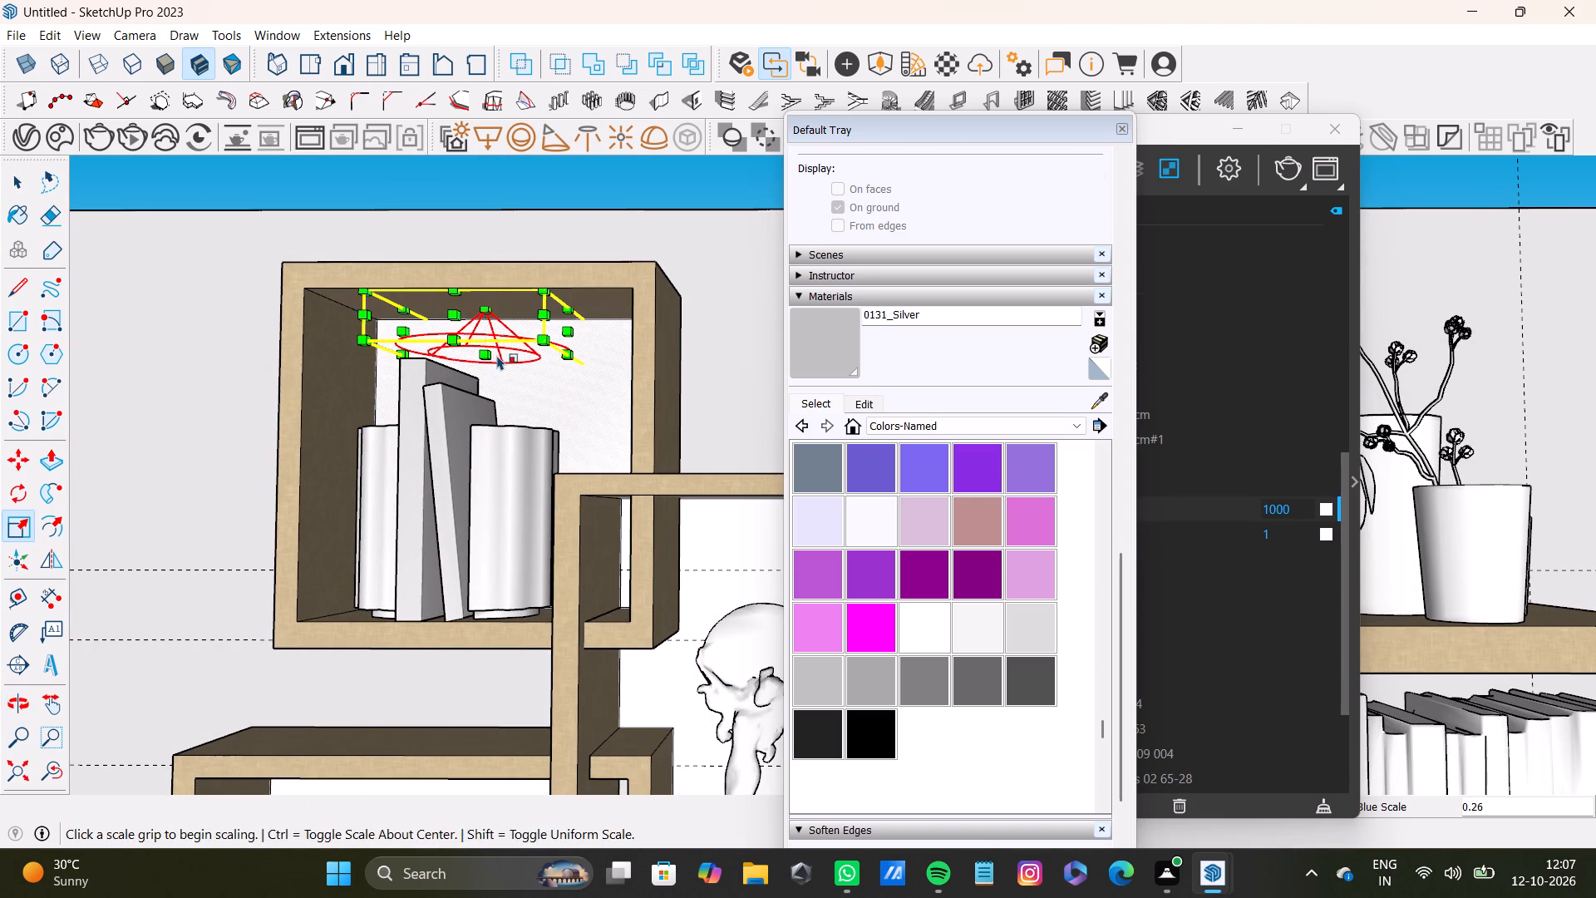
# Scale the same spotlight to about 0.84 along the green axis.
pyautogui.scroll(-4, 524, 419)
pyautogui.keyDown('shift'); pyautogui.moveTo(590, 511); pyautogui.dragTo(426, 447, button='middle'); pyautogui.keyUp('shift')
pyautogui.scroll(10, 498, 250)
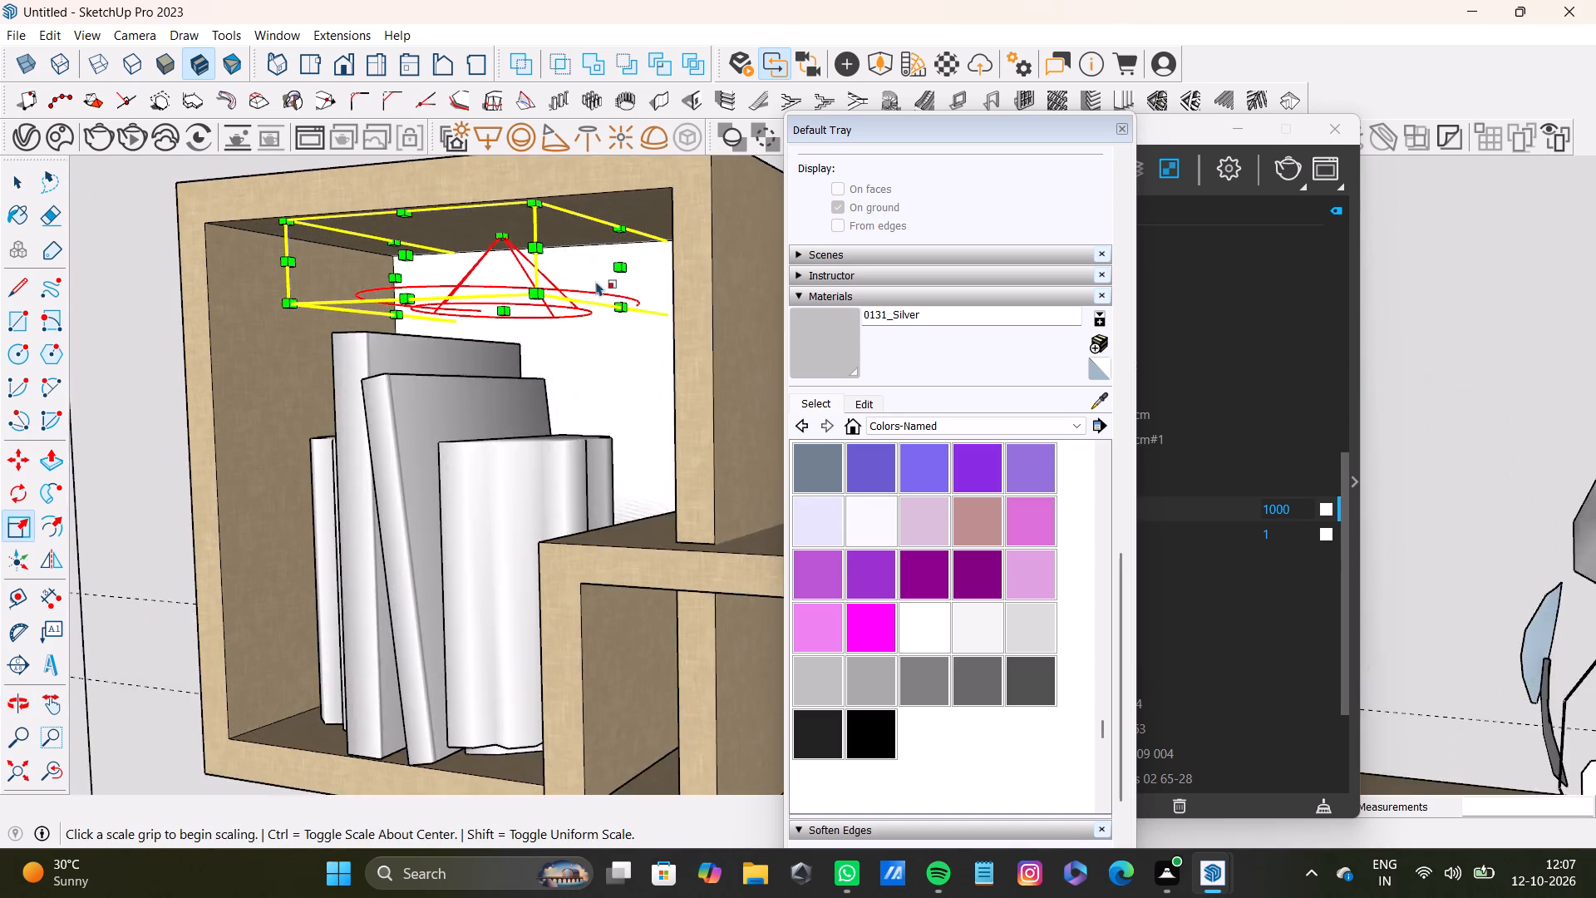
pyautogui.scroll(2, 596, 281)
pyautogui.moveTo(542, 290); pyautogui.dragTo(569, 338, button='middle')
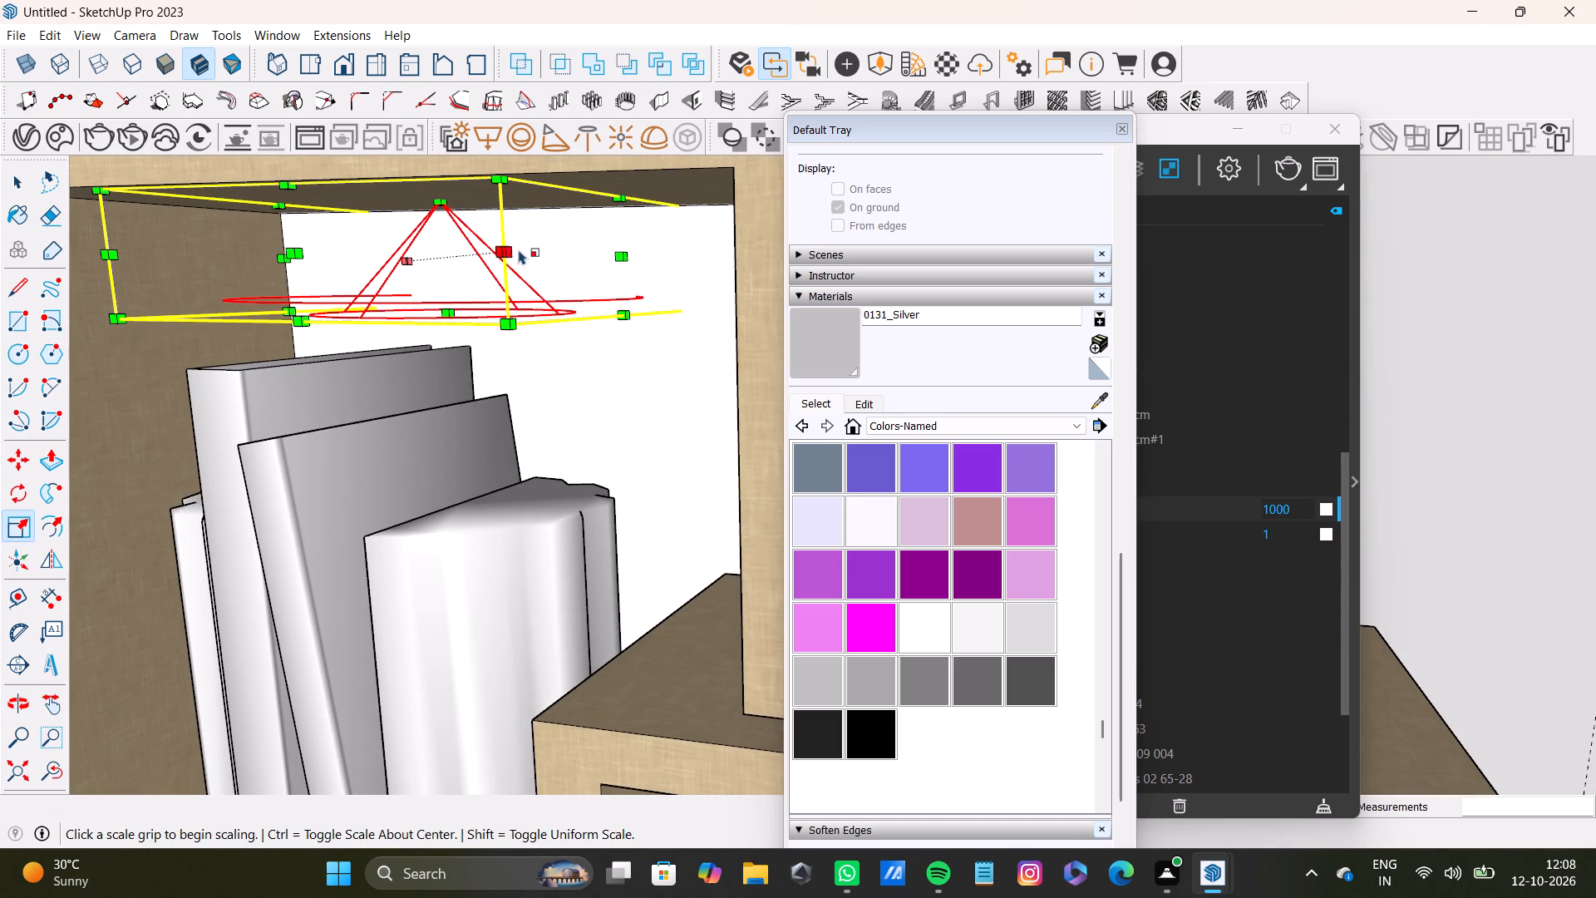
pyautogui.moveTo(550, 254); pyautogui.dragTo(527, 255)
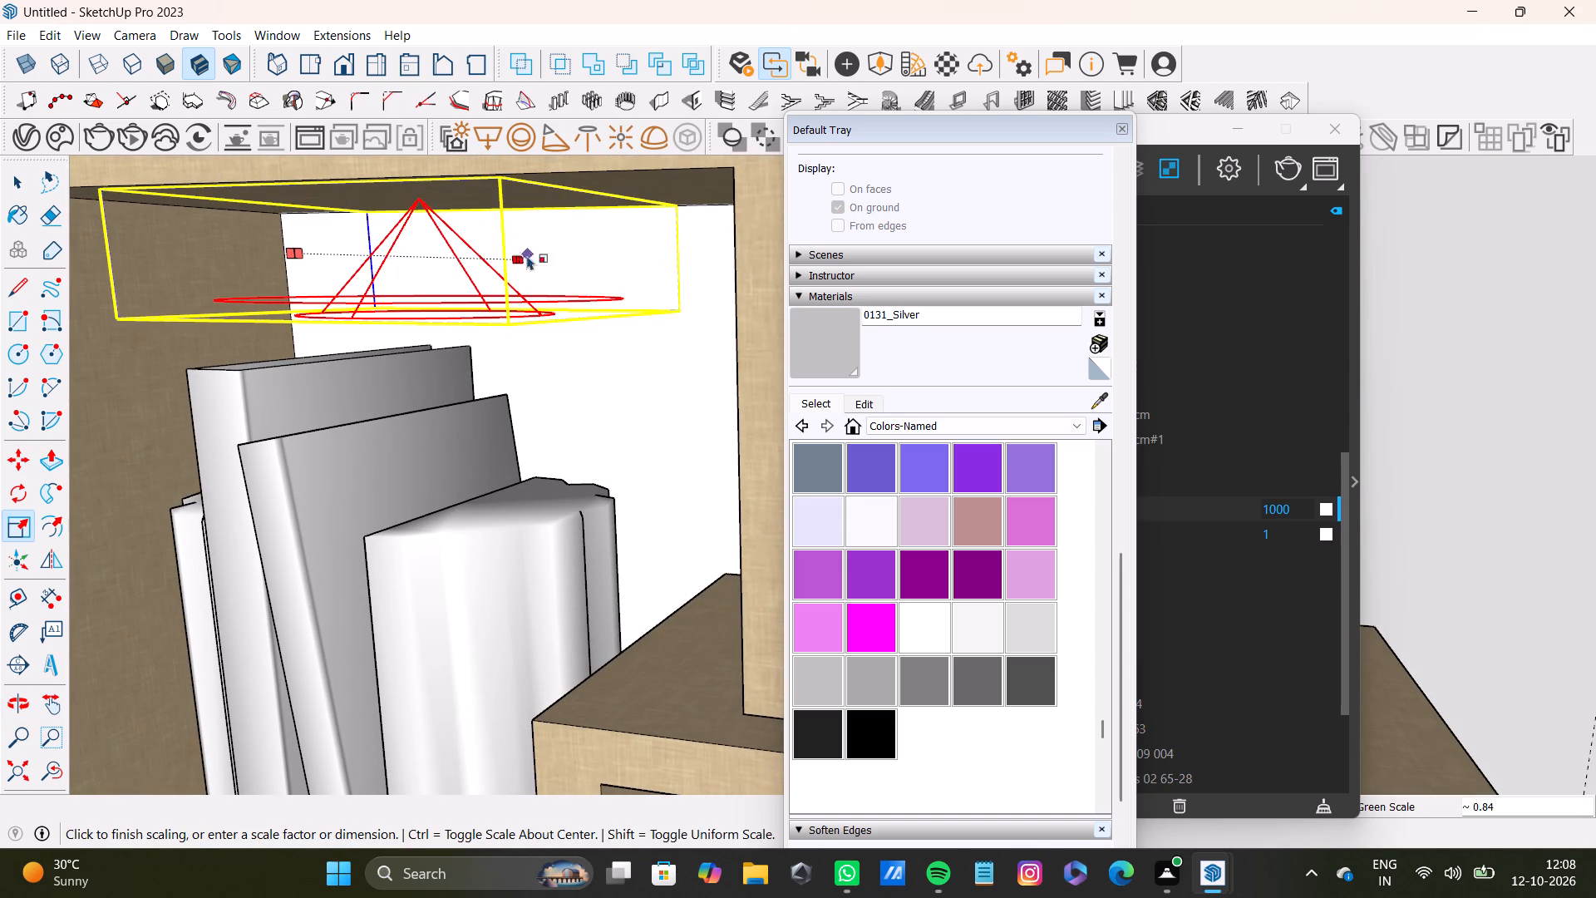
pyautogui.scroll(-9, 493, 302)
pyautogui.moveTo(526, 393); pyautogui.dragTo(603, 515, button='middle')
pyautogui.scroll(-4, 587, 486)
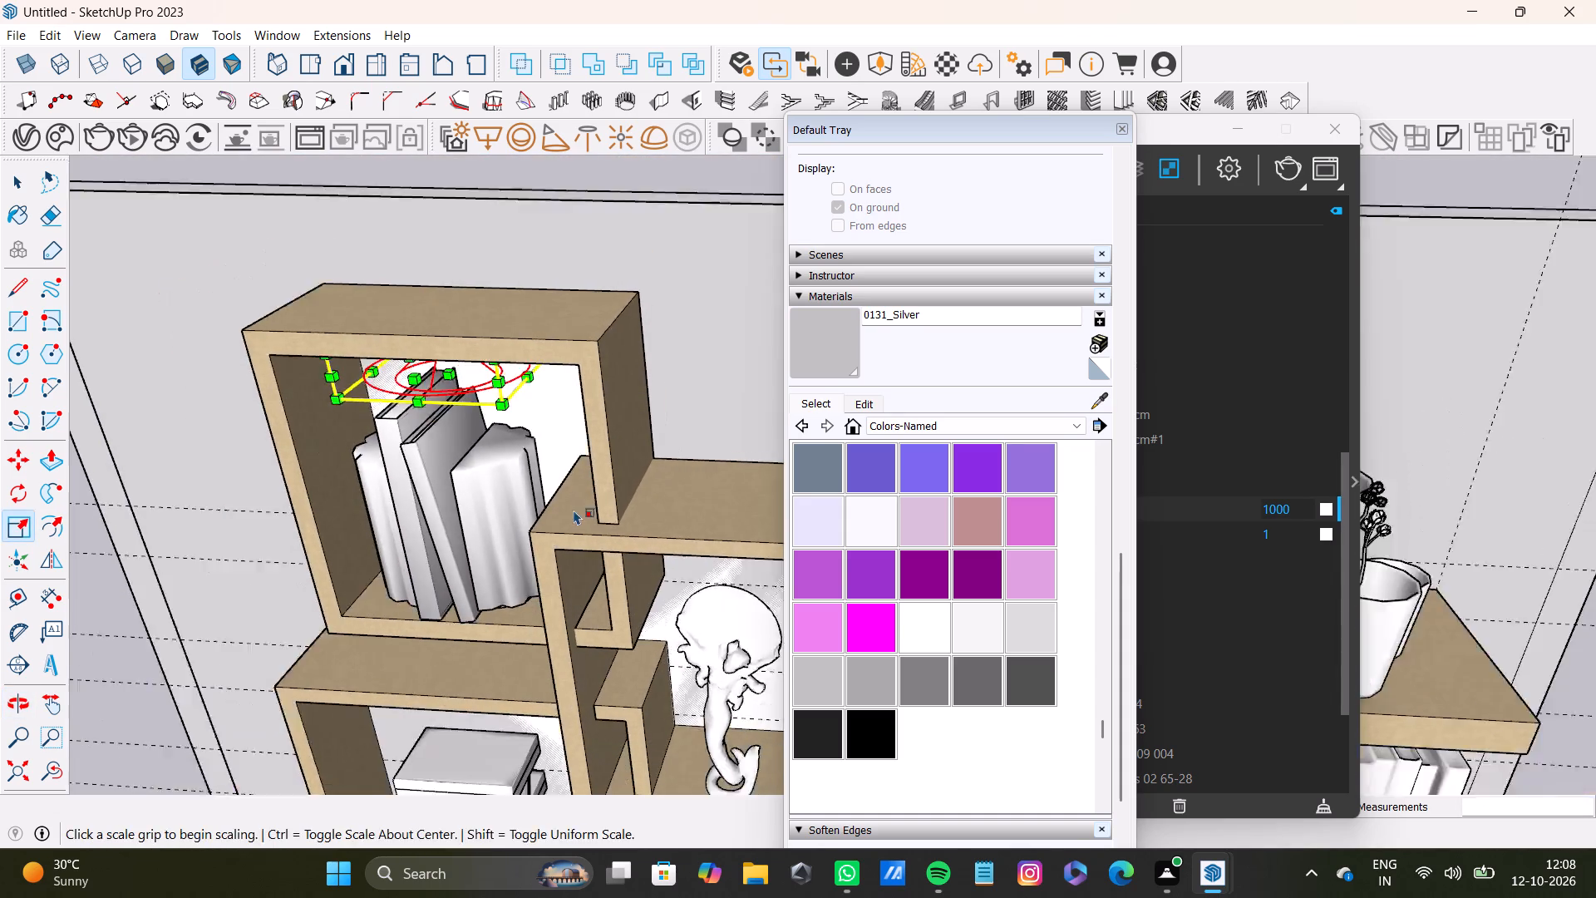
pyautogui.keyDown('shift'); pyautogui.moveTo(562, 539); pyautogui.dragTo(571, 241, button='middle'); pyautogui.keyUp('shift')
pyautogui.press('space')
# Copy the spotlight about 1' 8 3/8" to the underside of the top board in the box frame with the figurine.
pyautogui.scroll(-4, 658, 419)
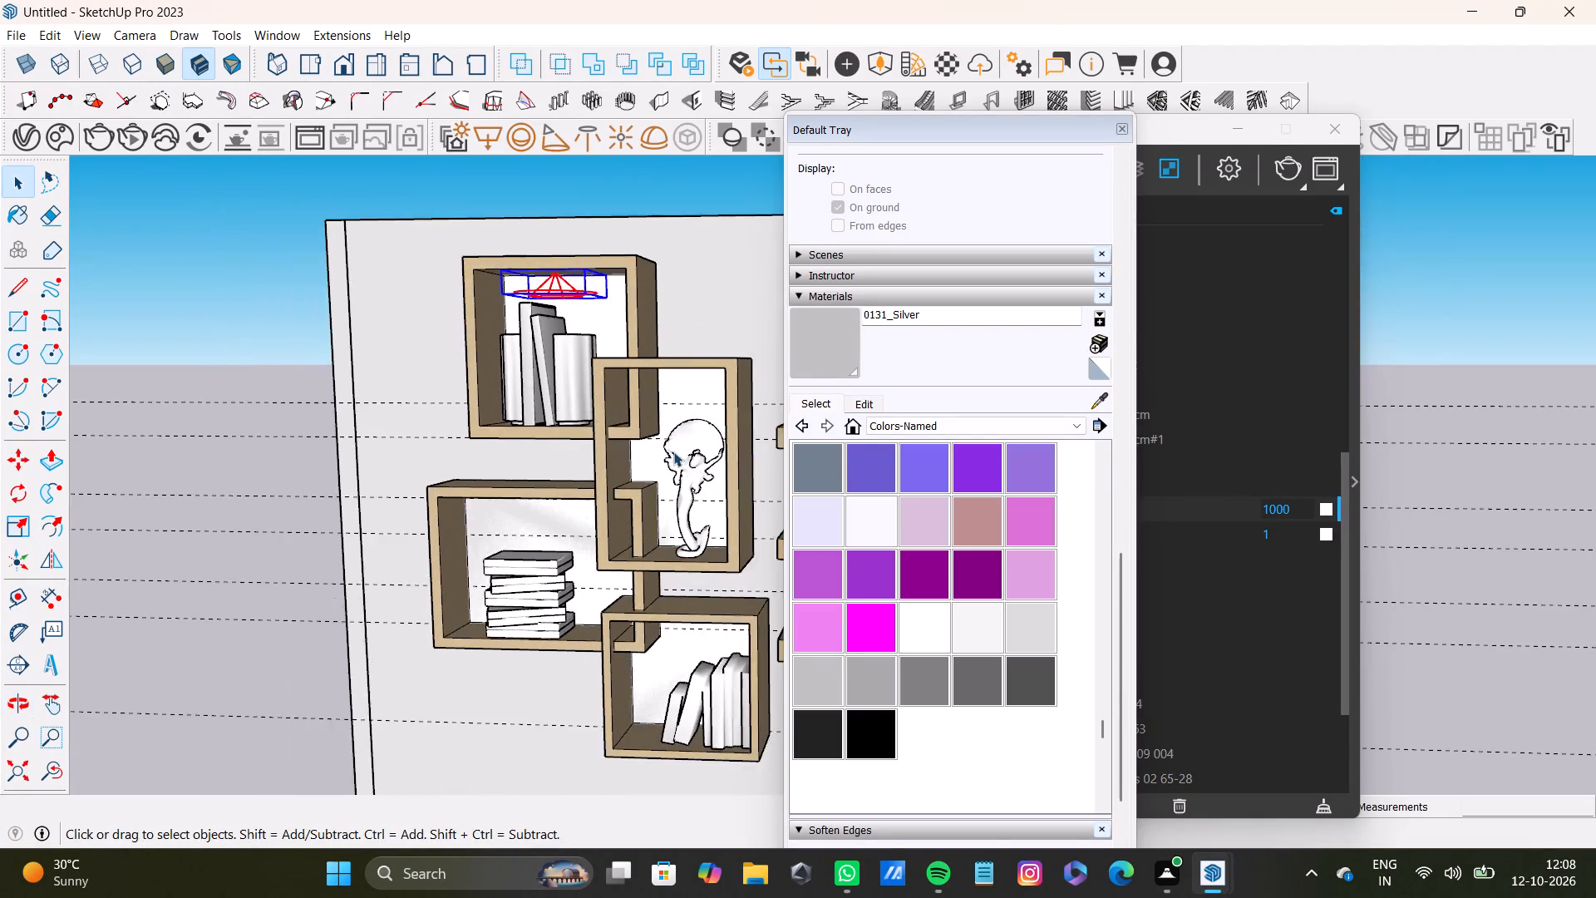
pyautogui.moveTo(673, 451); pyautogui.dragTo(705, 330, button='middle')
pyautogui.press('m')
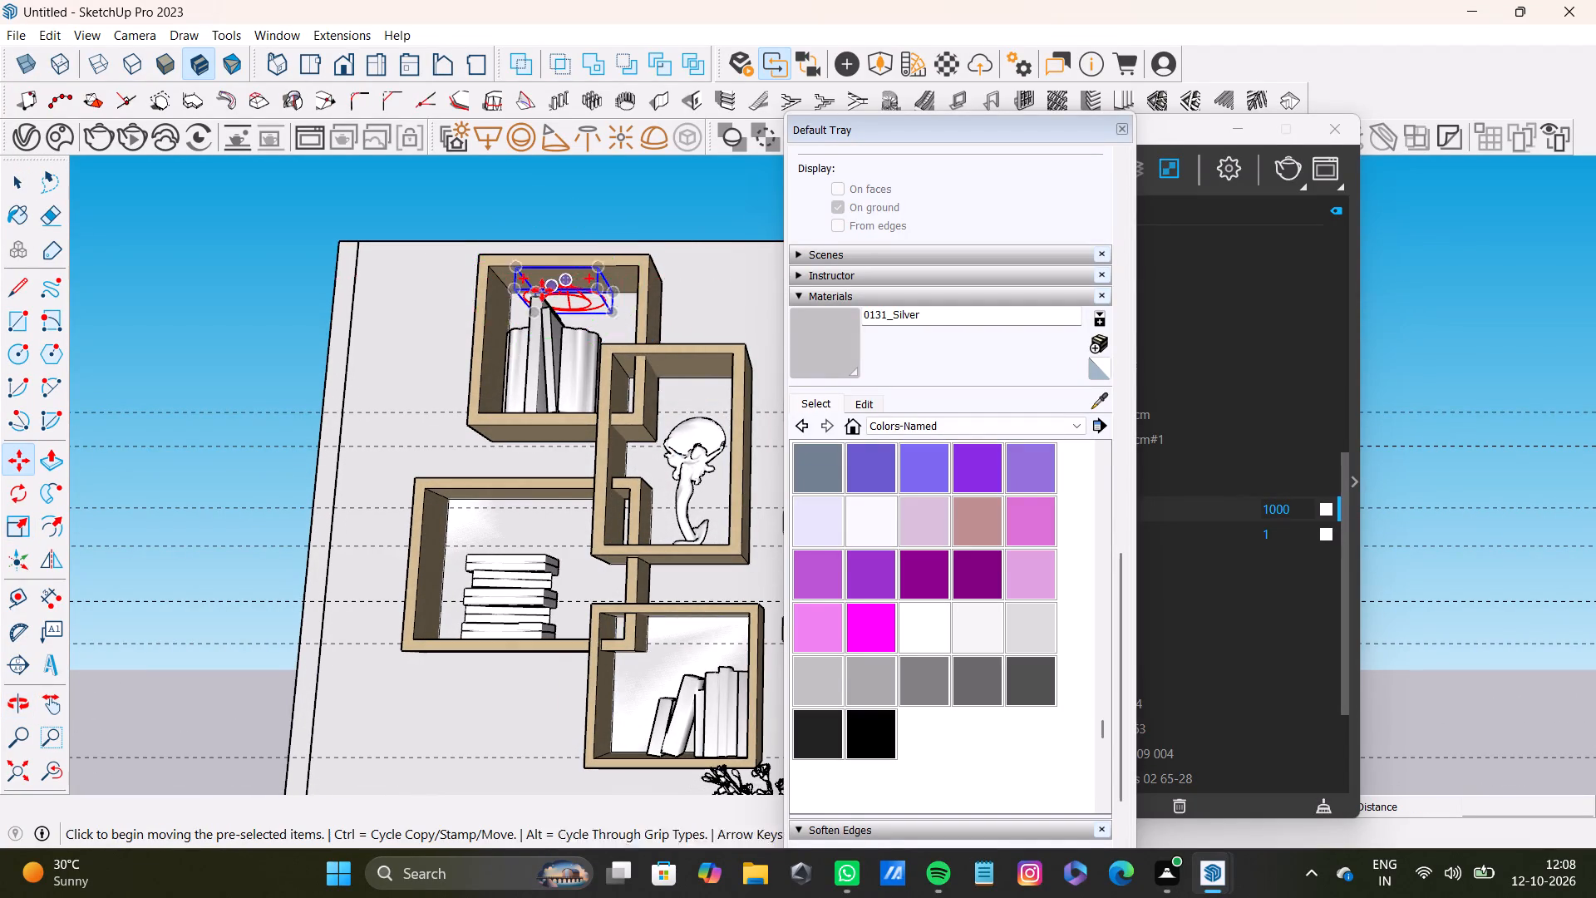
pyautogui.scroll(12, 541, 292)
pyautogui.click(607, 268)
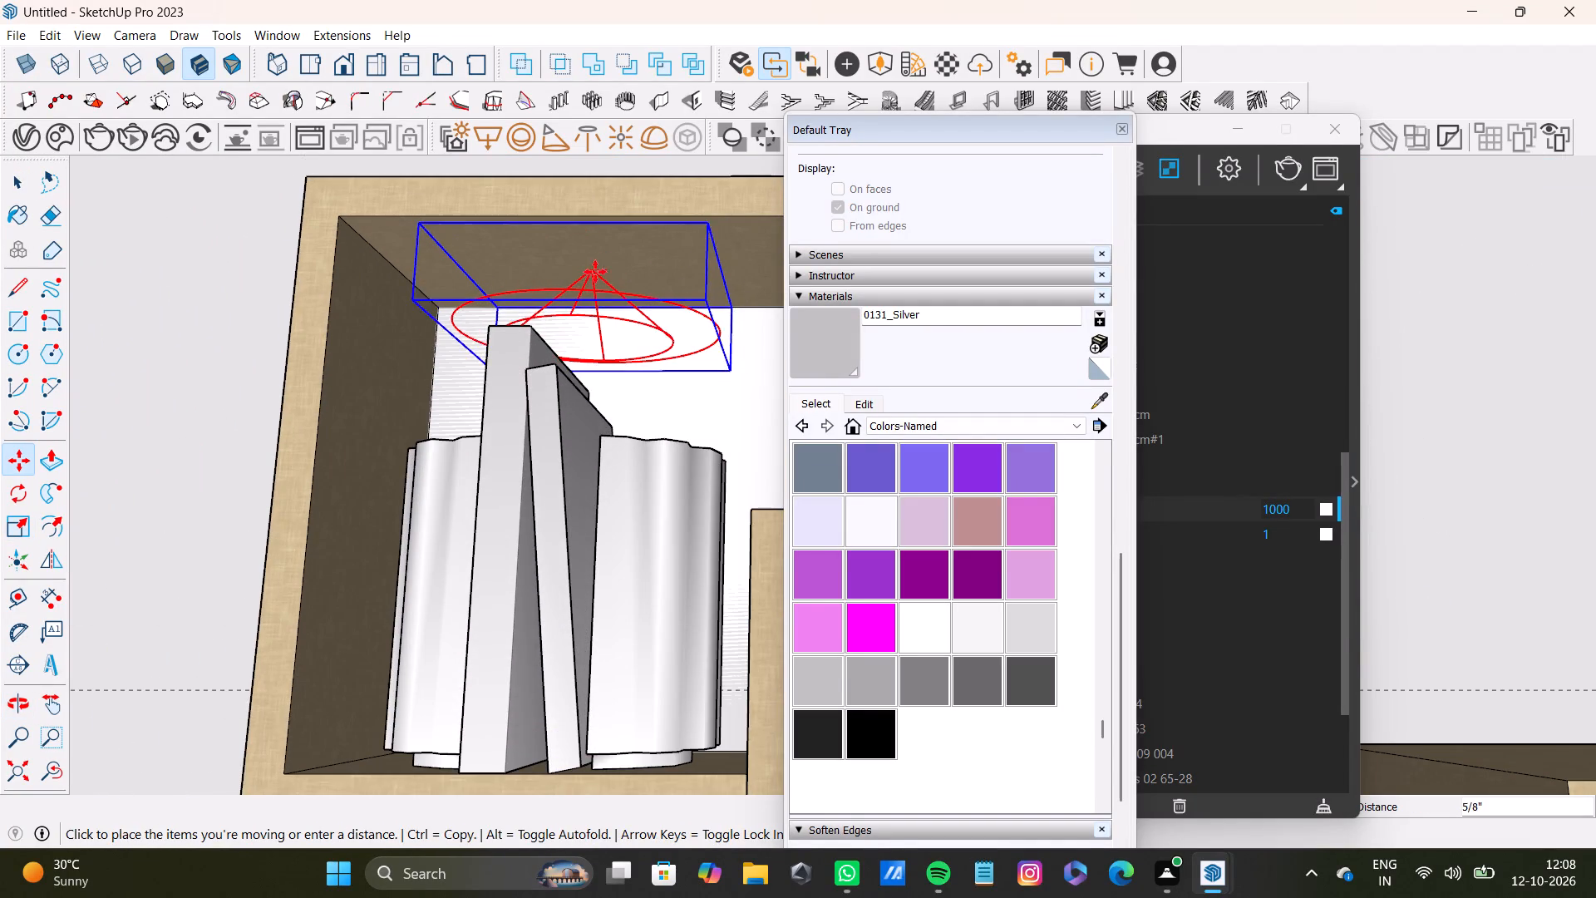
pyautogui.scroll(-6, 551, 535)
pyautogui.keyDown('shift'); pyautogui.moveTo(587, 478); pyautogui.dragTo(399, 444, button='middle'); pyautogui.keyUp('shift')
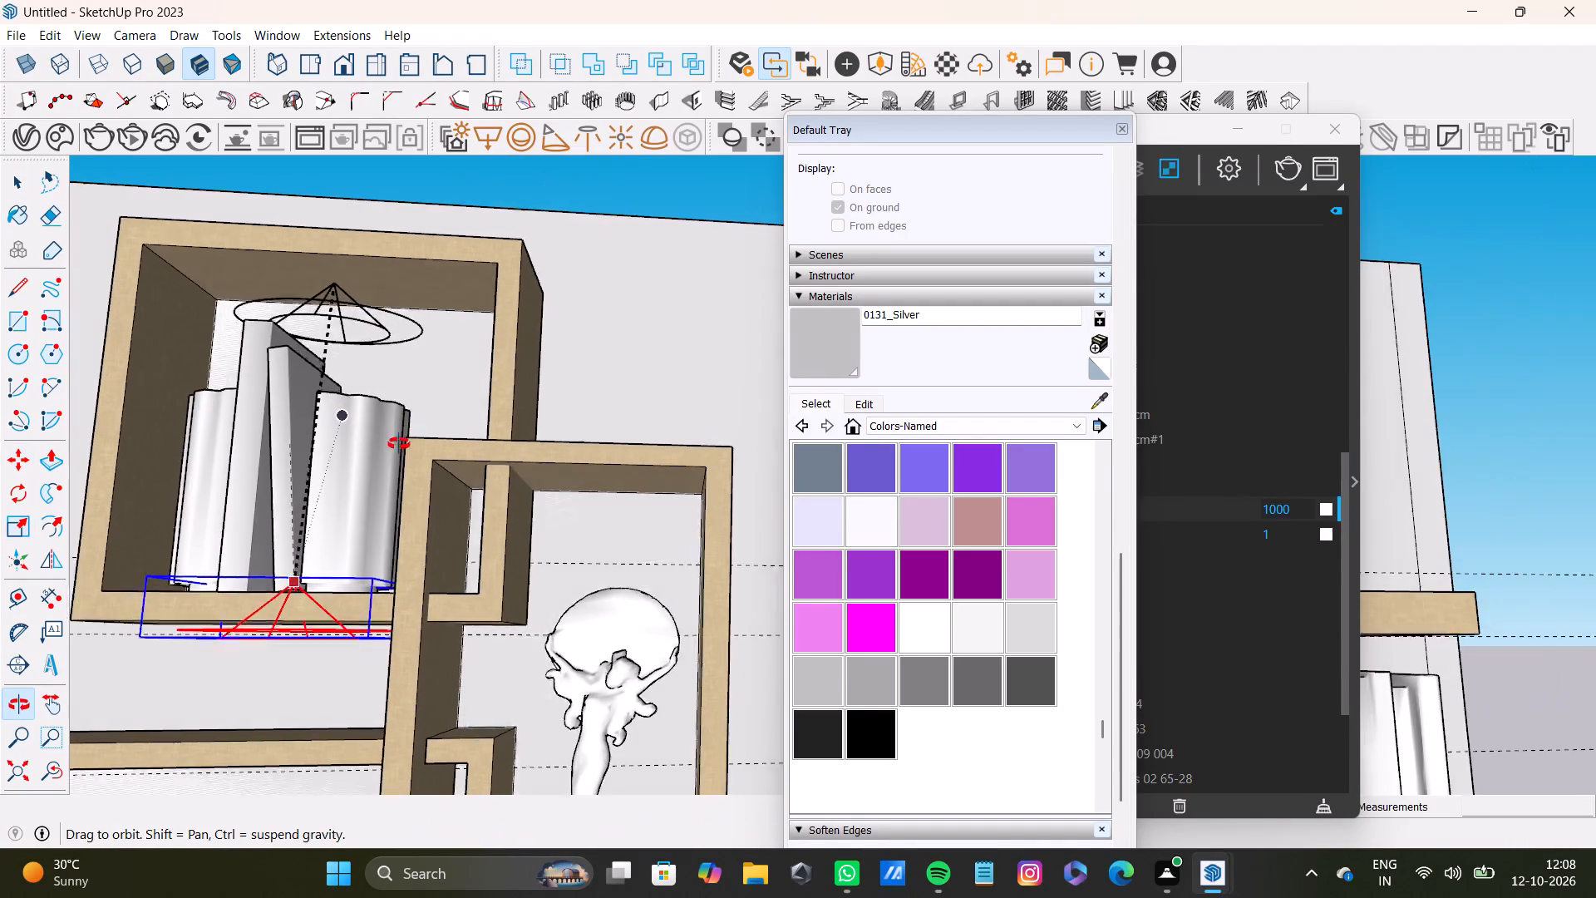
pyautogui.keyDown('shift'); pyautogui.moveTo(399, 444); pyautogui.dragTo(407, 399, button='middle'); pyautogui.keyUp('shift')
pyautogui.scroll(2, 671, 492)
pyautogui.click(608, 393)
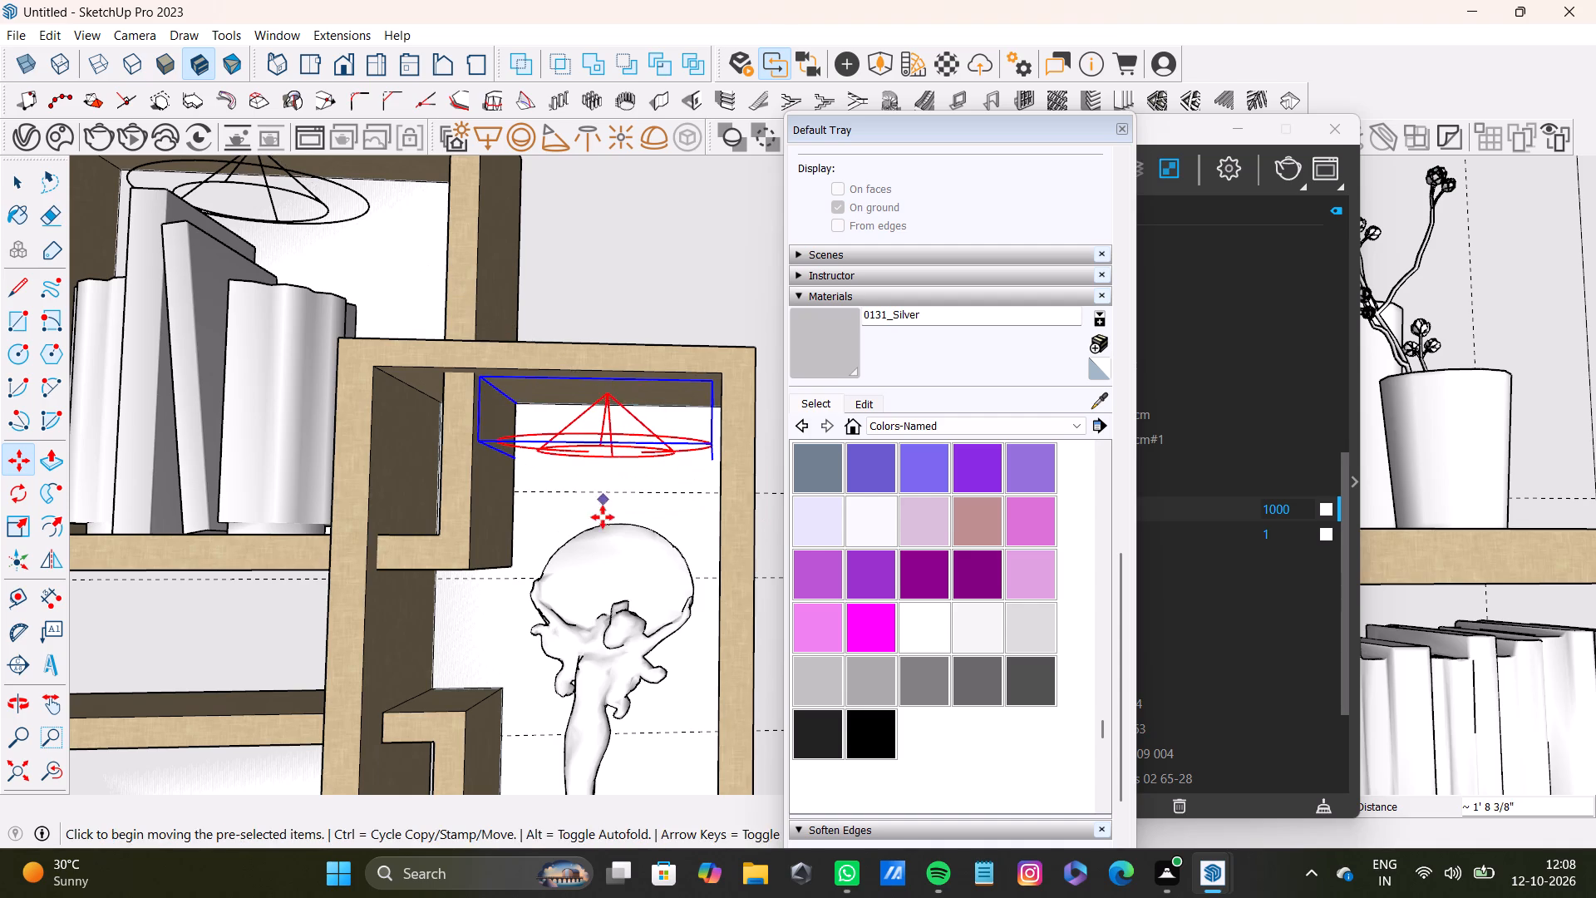
# Copy the spotlight to the underside of the top board in the wide box frame with the stacked books.
pyautogui.scroll(-4, 603, 517)
pyautogui.keyDown('shift'); pyautogui.moveTo(608, 584); pyautogui.dragTo(570, 472, button='middle'); pyautogui.keyUp('shift')
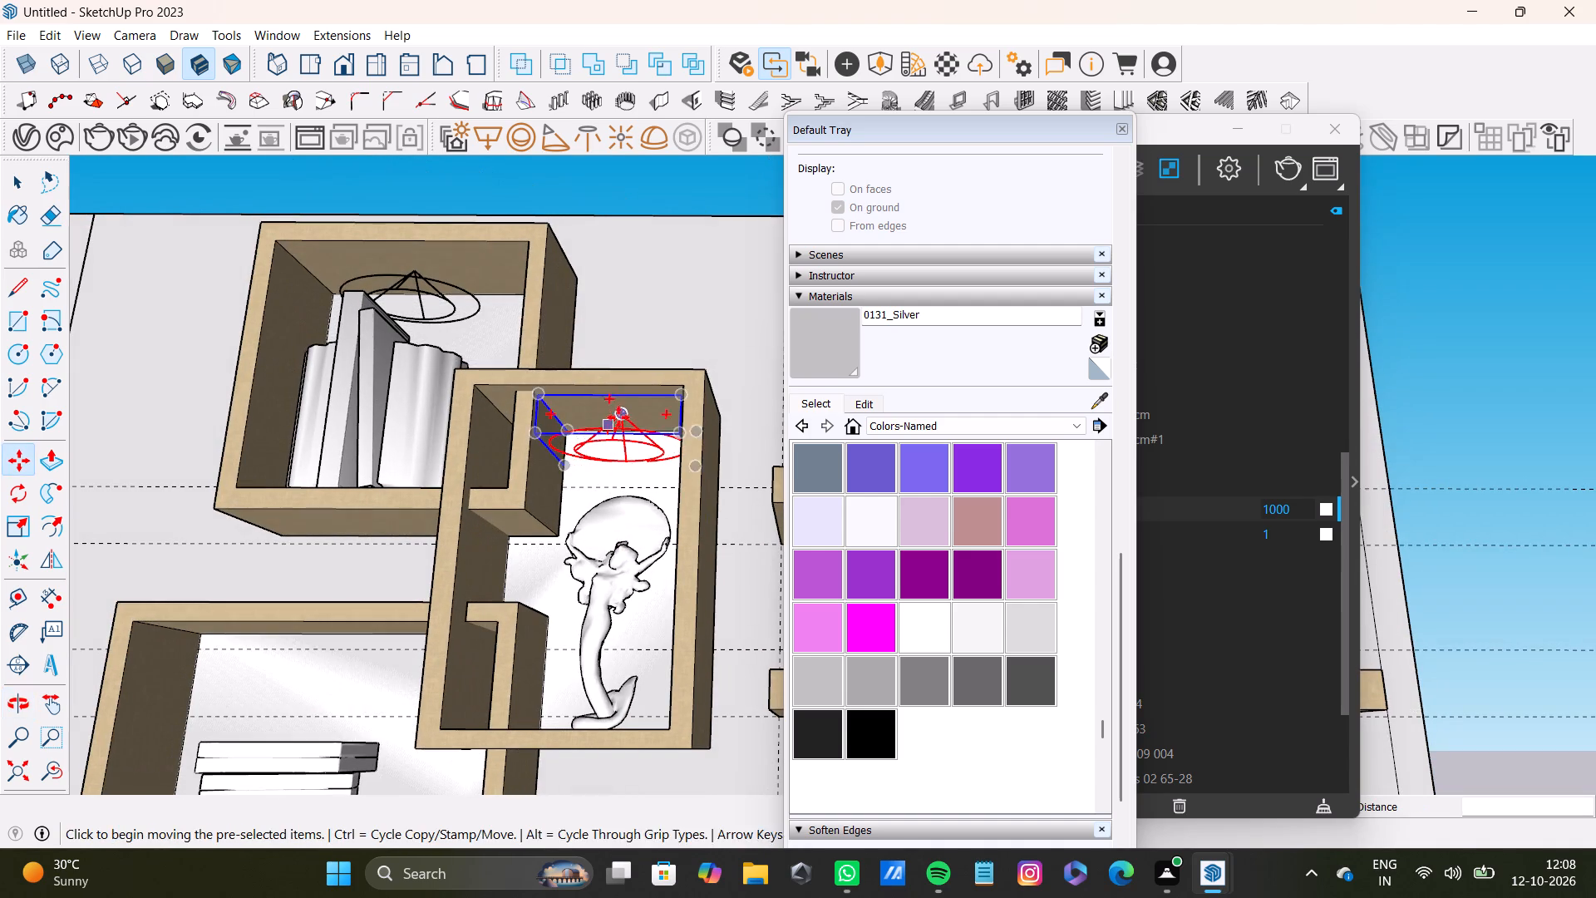
pyautogui.keyDown('ctrl'); pyautogui.click(621, 414); pyautogui.keyUp('ctrl')
pyautogui.scroll(-3, 322, 630)
pyautogui.keyDown('shift'); pyautogui.moveTo(322, 630); pyautogui.dragTo(431, 541, button='middle'); pyautogui.keyUp('shift')
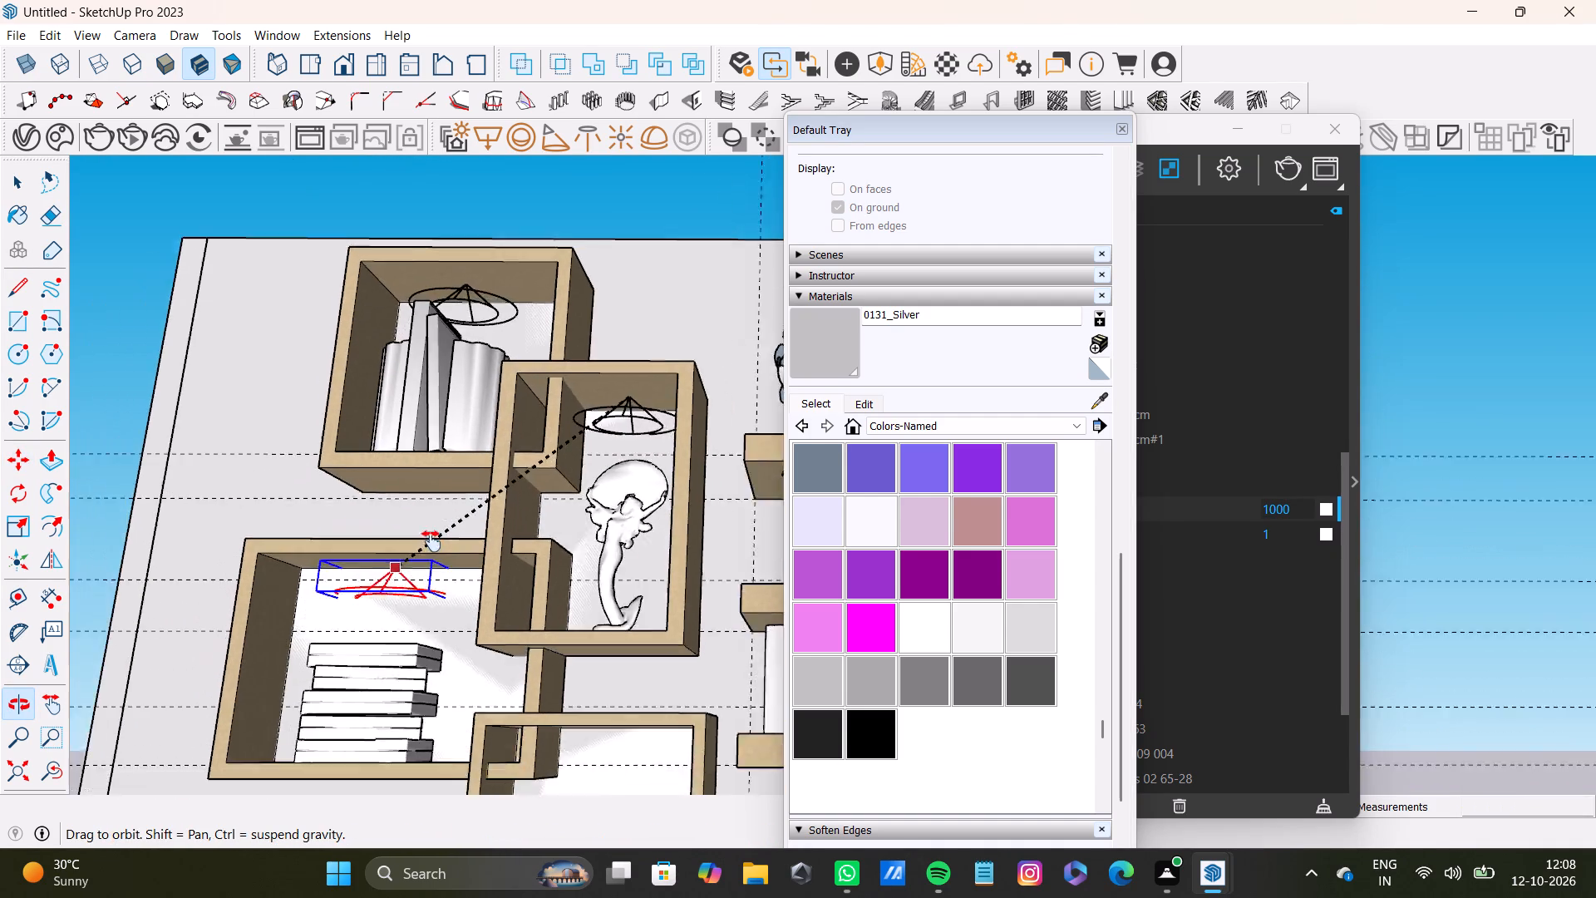
pyautogui.keyDown('shift'); pyautogui.moveTo(431, 541); pyautogui.dragTo(447, 540, button='middle'); pyautogui.keyUp('shift')
pyautogui.scroll(7, 438, 554)
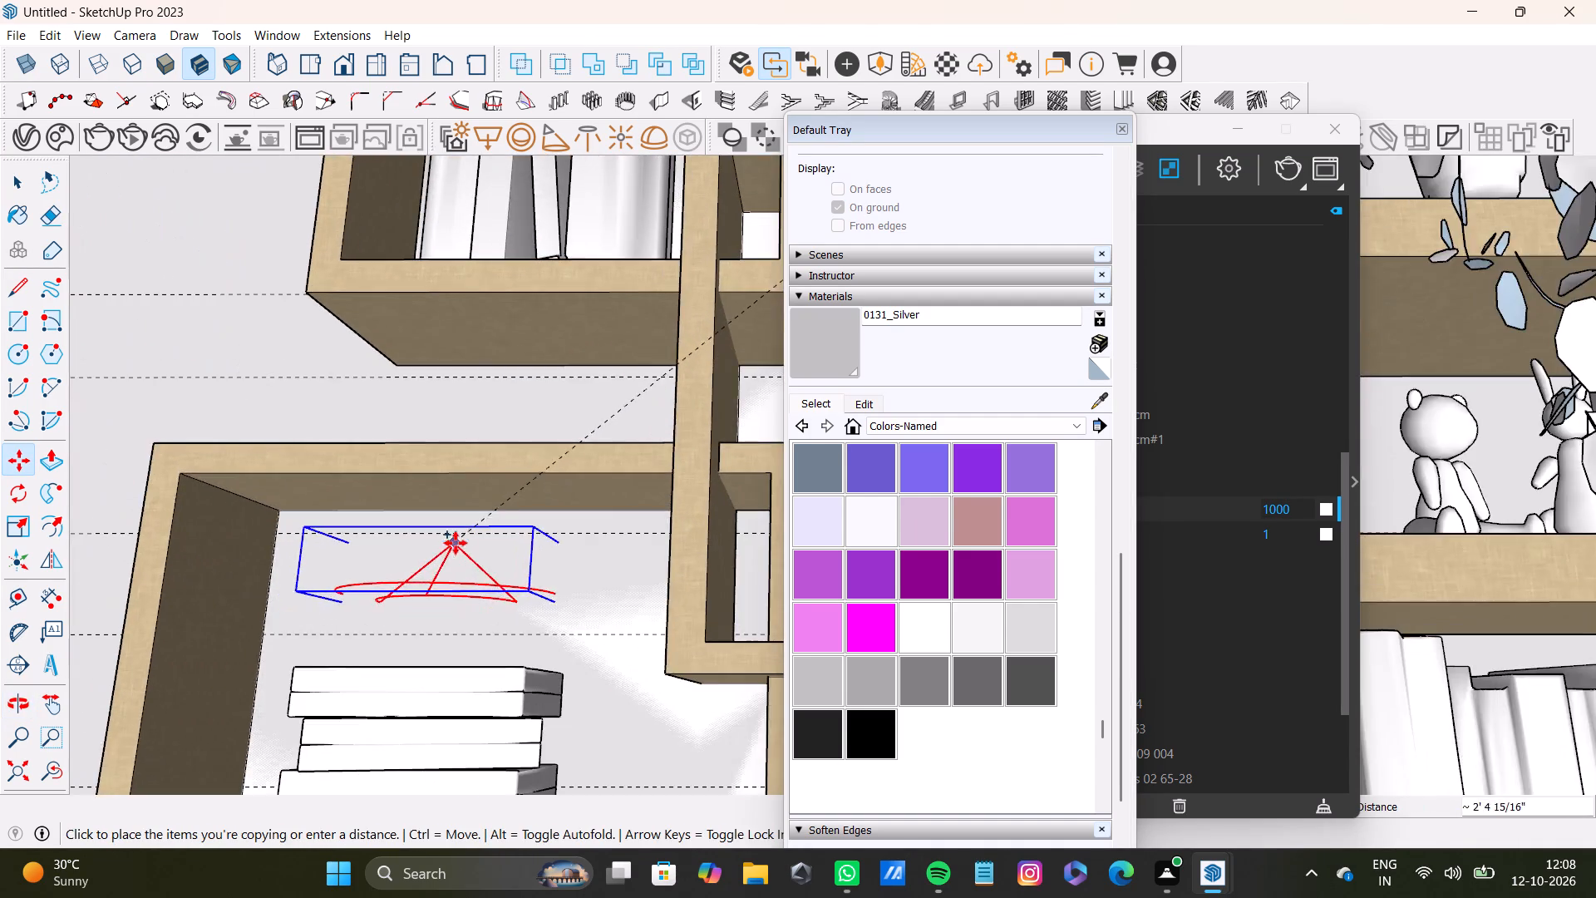
pyautogui.moveTo(456, 543); pyautogui.dragTo(337, 492, button='middle')
pyautogui.click(510, 518)
pyautogui.scroll(-4, 469, 645)
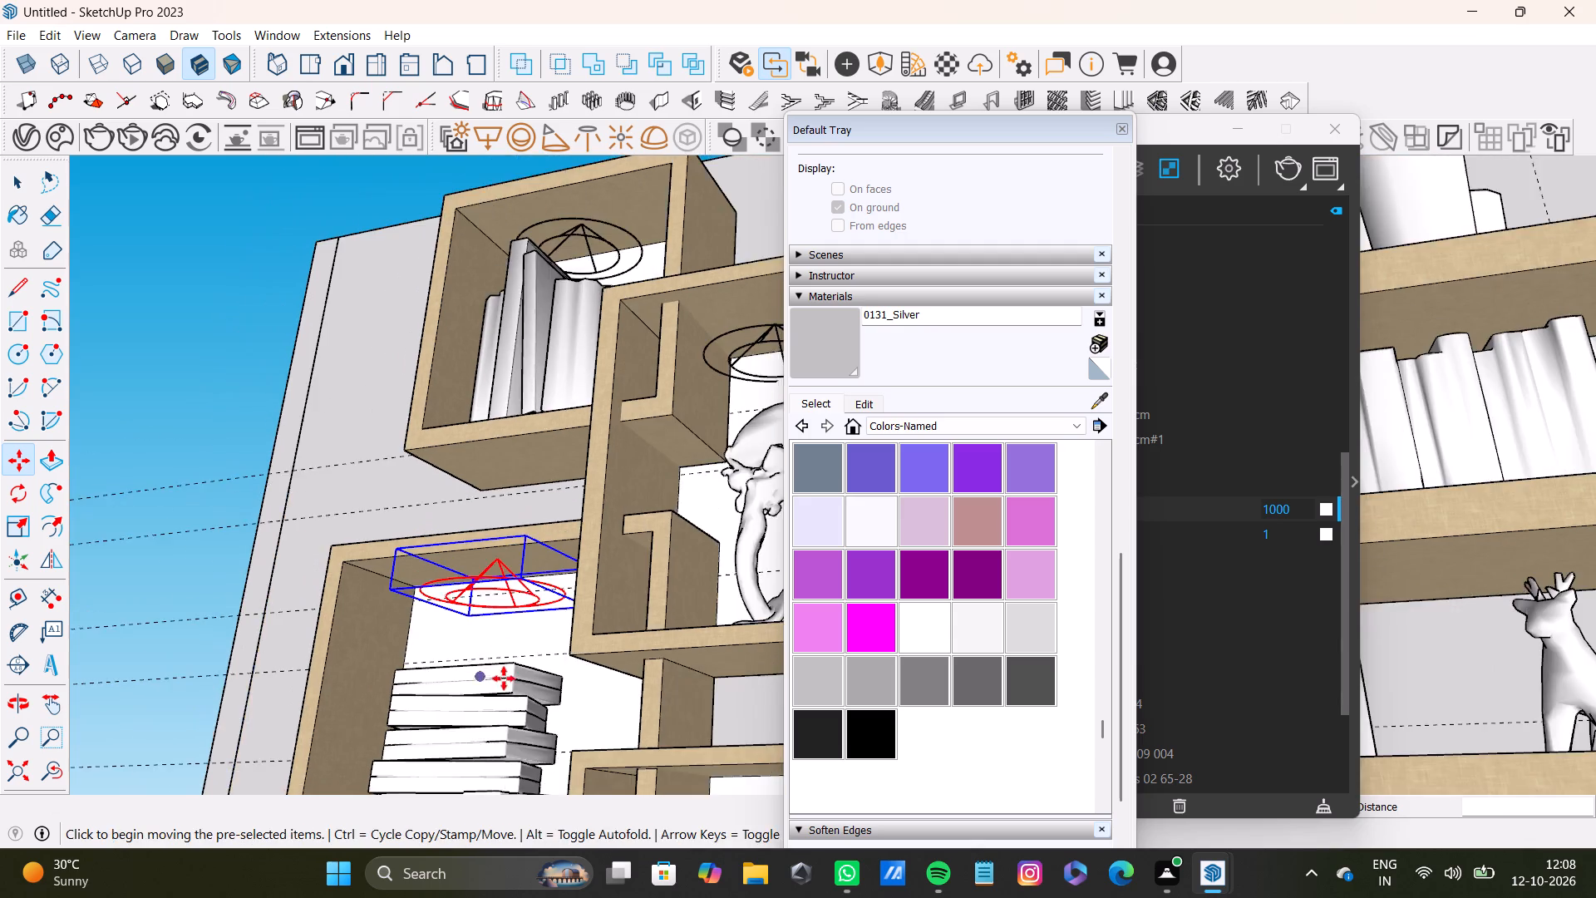
# Copy the spotlight about 2' 1" to the underside of the top board in the lowest box frame.
pyautogui.keyDown('shift'); pyautogui.moveTo(504, 678); pyautogui.dragTo(486, 554, button='middle'); pyautogui.keyUp('shift')
pyautogui.click(486, 444)
pyautogui.scroll(-3, 765, 725)
pyautogui.keyDown('shift'); pyautogui.moveTo(733, 723); pyautogui.dragTo(577, 596, button='middle'); pyautogui.keyUp('shift')
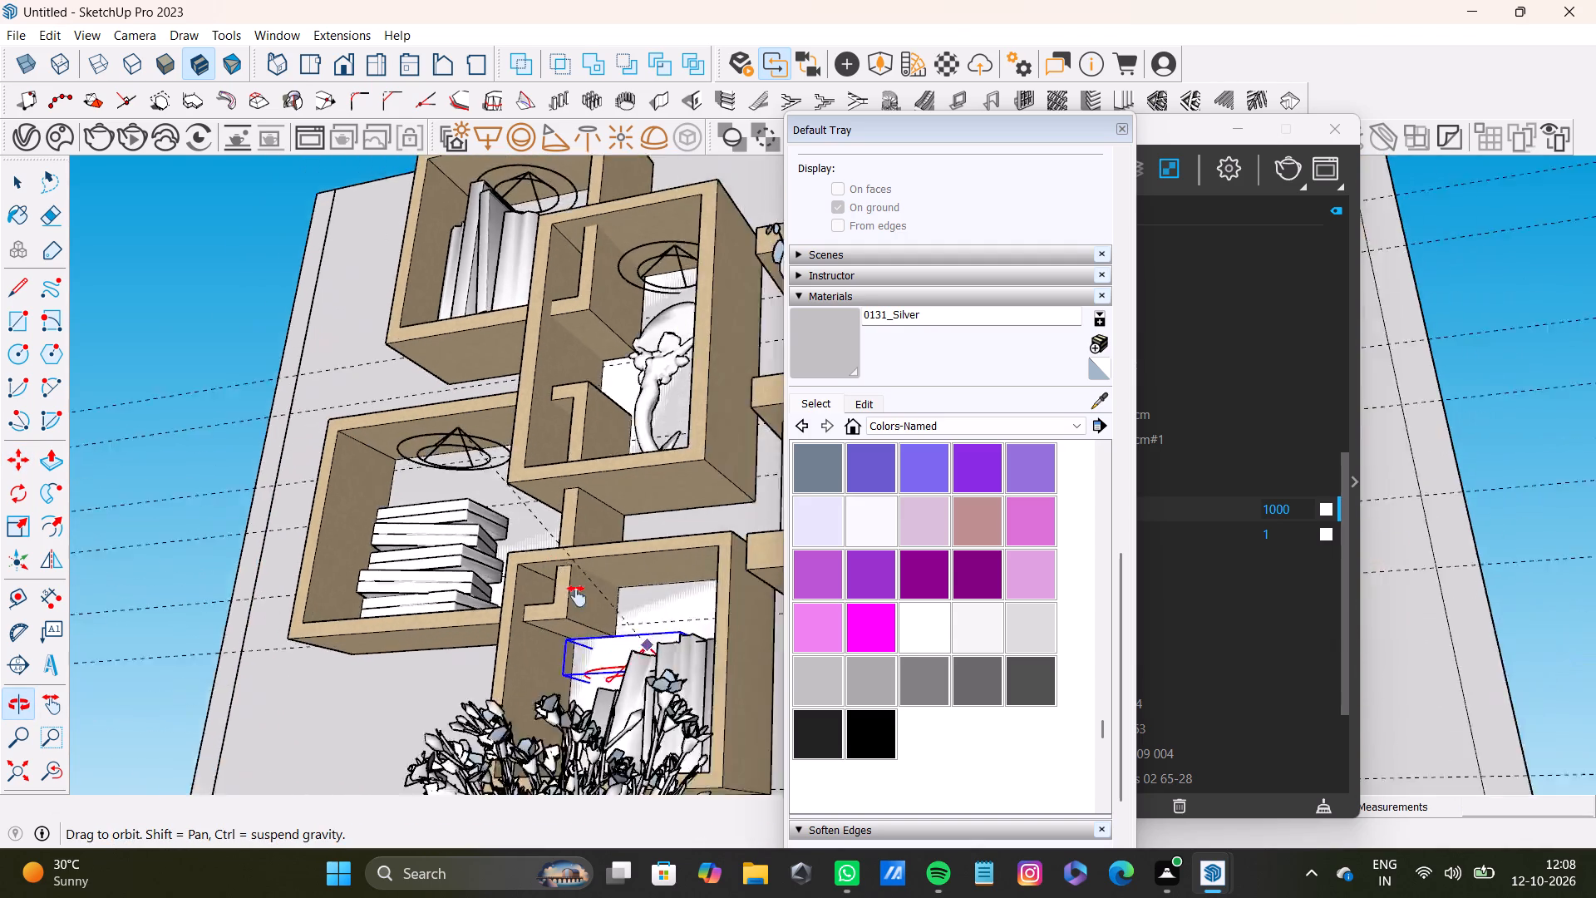
pyautogui.keyDown('shift'); pyautogui.moveTo(577, 596); pyautogui.dragTo(669, 734, button='middle'); pyautogui.keyUp('shift')
pyautogui.moveTo(566, 580); pyautogui.dragTo(591, 516, button='middle')
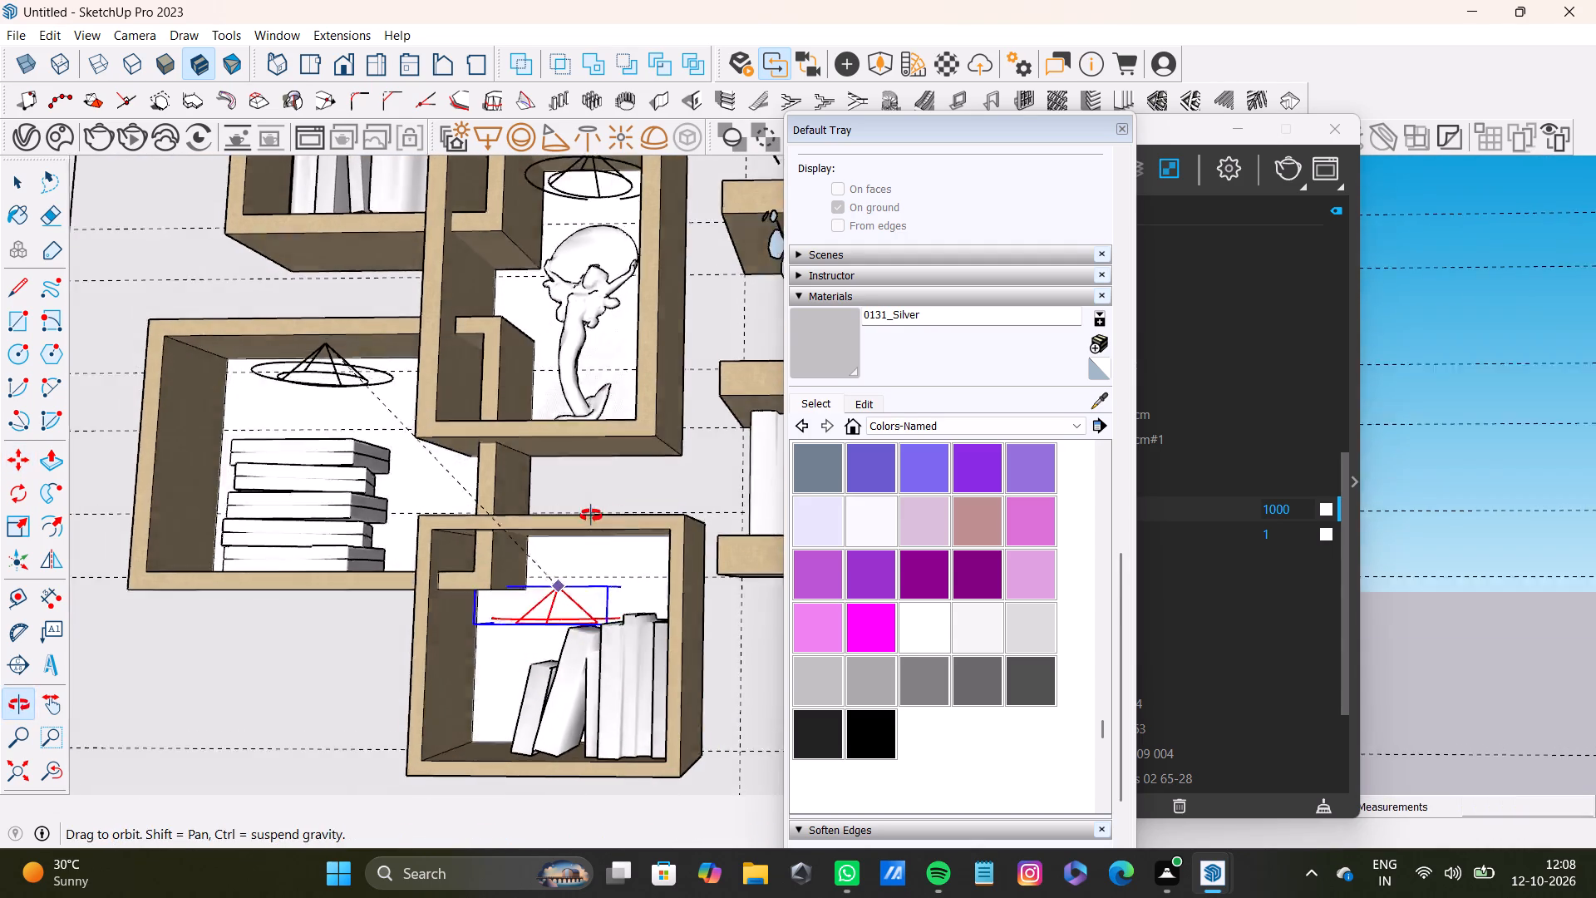
pyautogui.moveTo(591, 516); pyautogui.dragTo(593, 515, button='middle')
pyautogui.scroll(7, 581, 527)
pyautogui.moveTo(568, 565); pyautogui.dragTo(512, 475, button='middle')
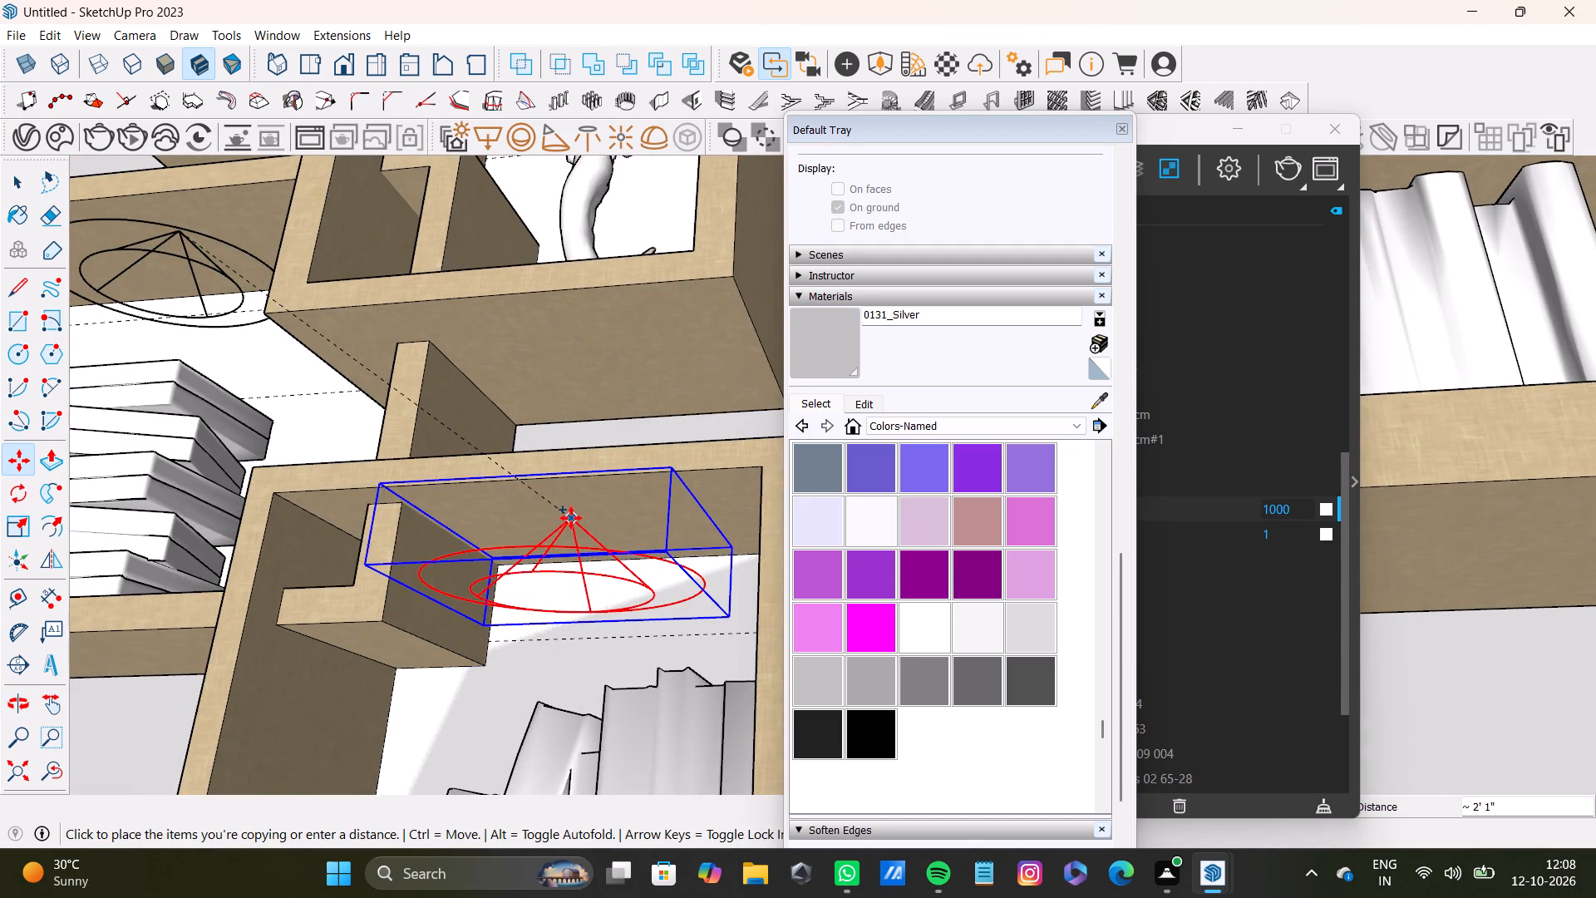
pyautogui.click(571, 518)
pyautogui.scroll(-17, 687, 533)
pyautogui.press('space')
# Examine the spotlights in the four box frames and the whole scene from several angles.
pyautogui.moveTo(416, 413); pyautogui.dragTo(480, 407, button='middle')
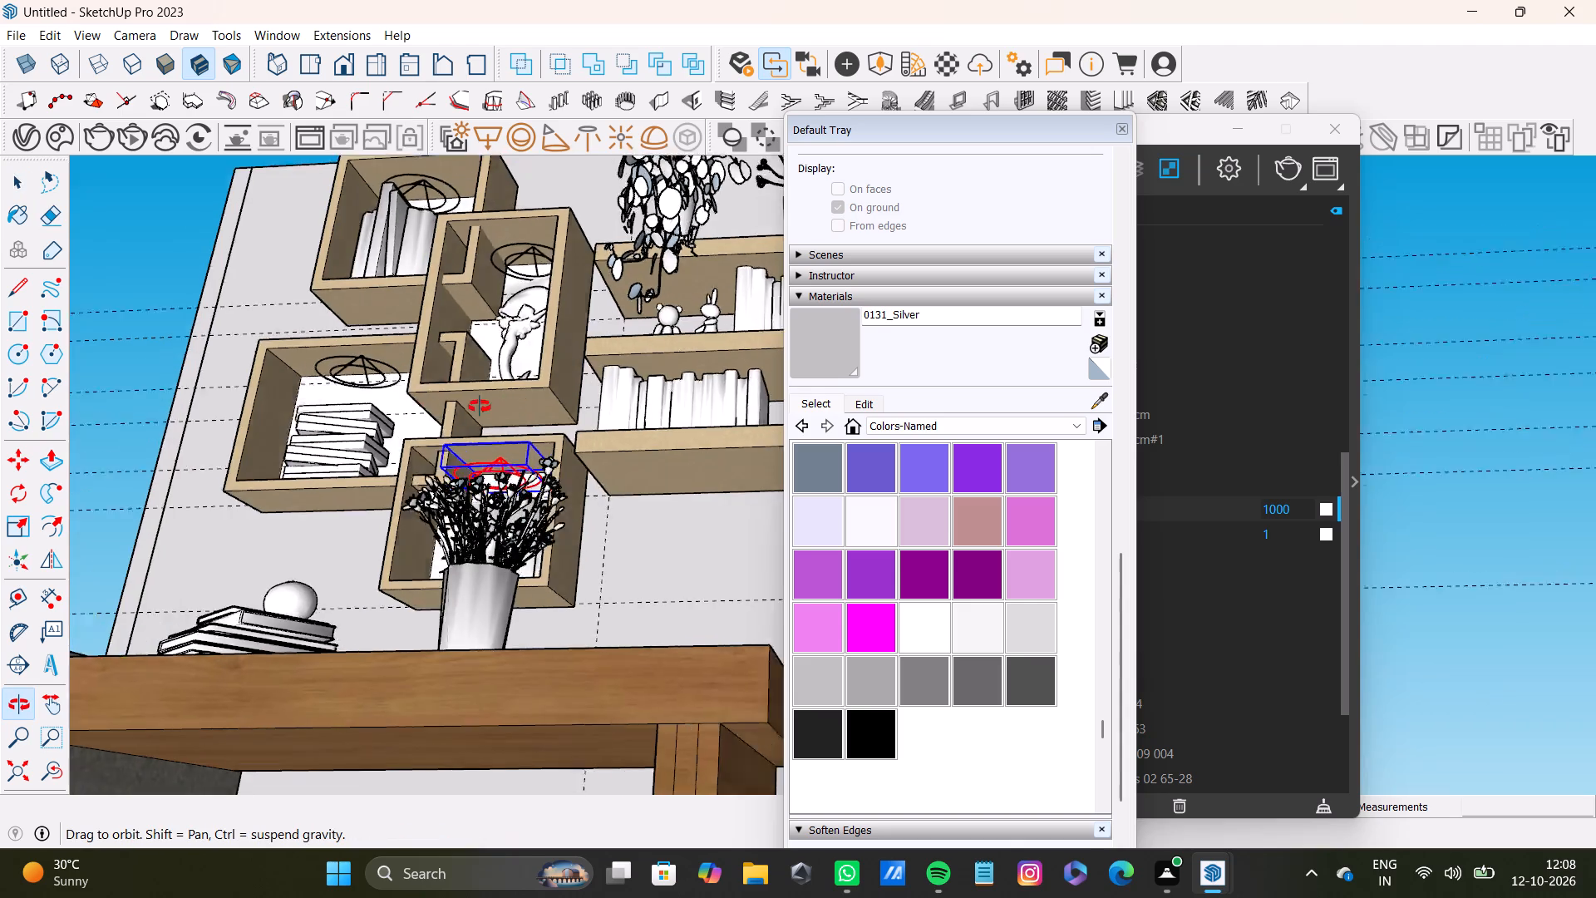
pyautogui.moveTo(480, 407); pyautogui.dragTo(598, 624, button='middle')
pyautogui.scroll(-8, 492, 652)
pyautogui.keyDown('shift'); pyautogui.moveTo(475, 613); pyautogui.dragTo(558, 461, button='middle'); pyautogui.keyUp('shift')
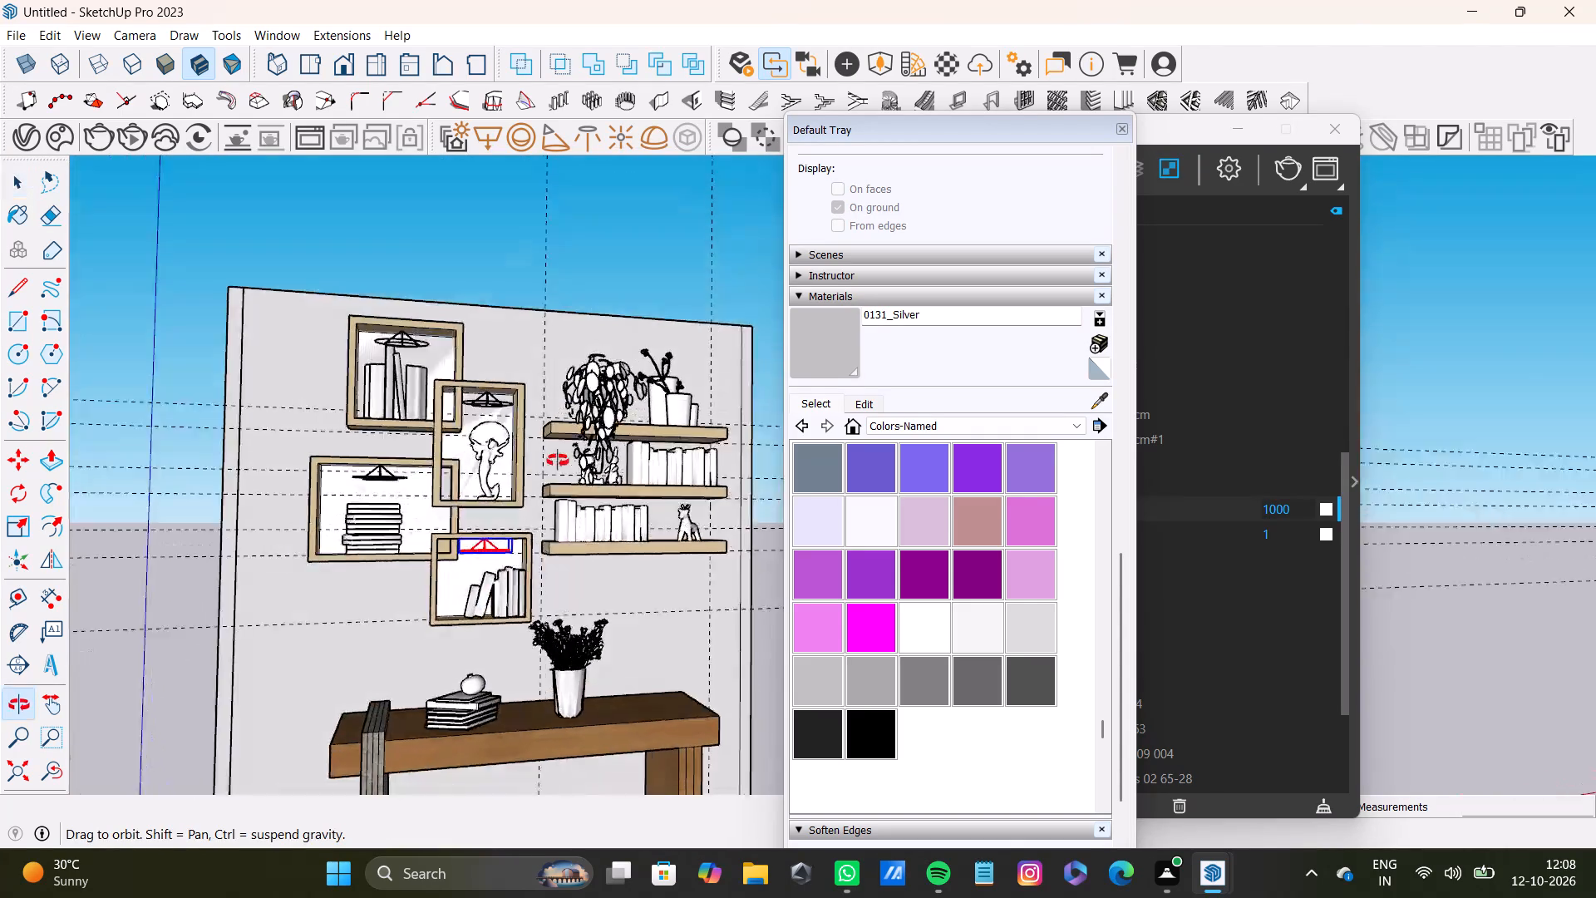
pyautogui.keyDown('shift'); pyautogui.moveTo(558, 461); pyautogui.dragTo(480, 555, button='middle'); pyautogui.keyUp('shift')
pyautogui.scroll(-4, 608, 456)
pyautogui.moveTo(665, 511); pyautogui.dragTo(515, 516, button='middle')
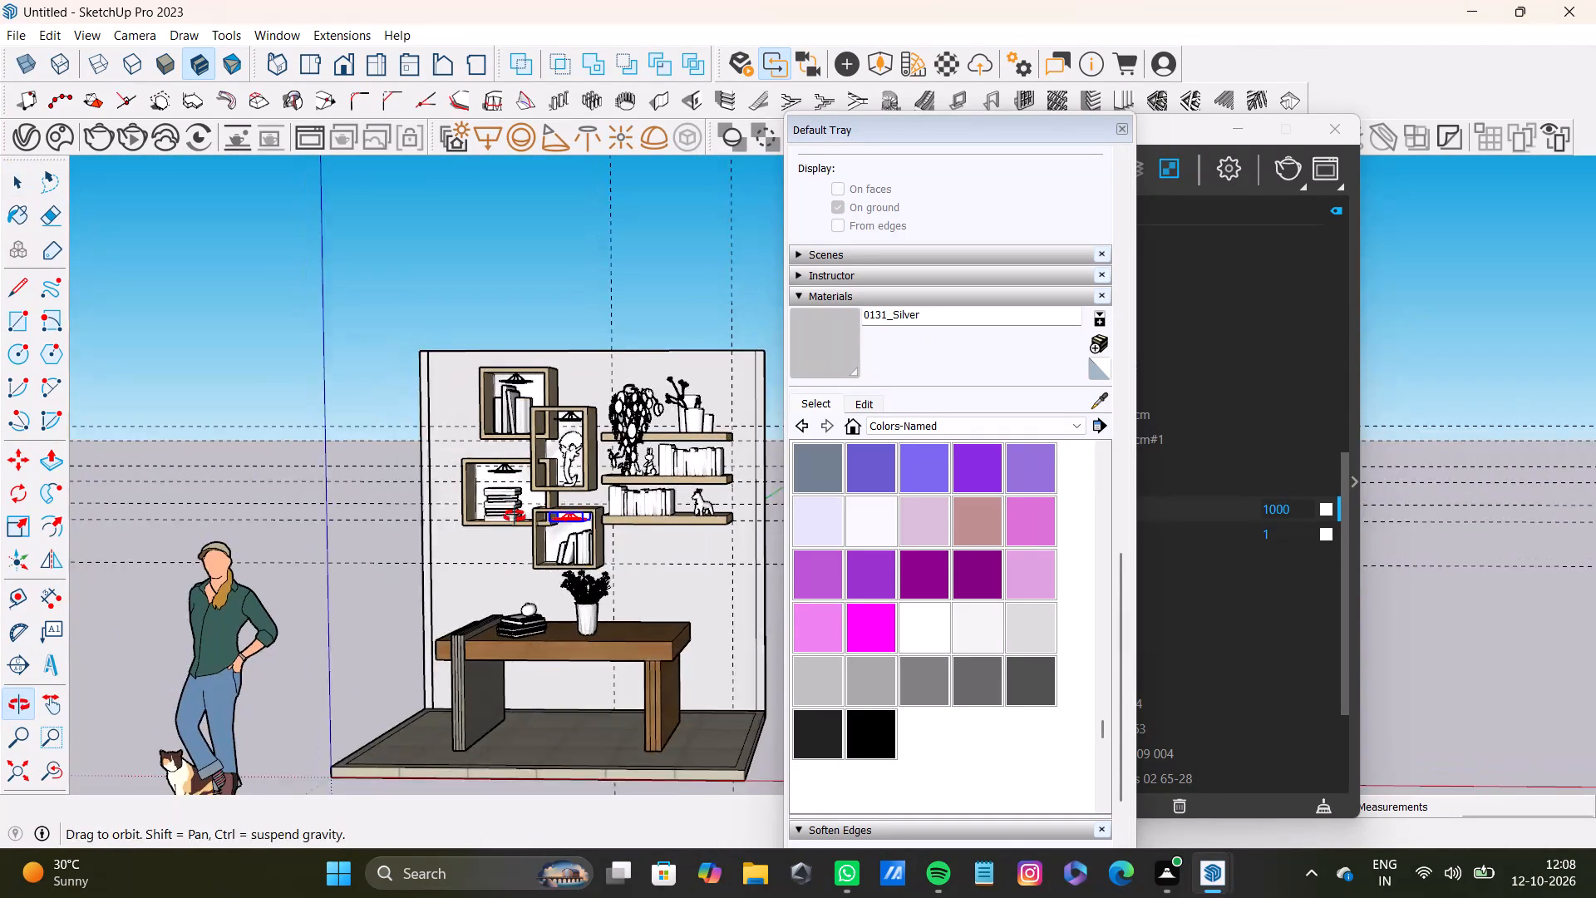
pyautogui.moveTo(515, 516); pyautogui.dragTo(497, 525, button='middle')
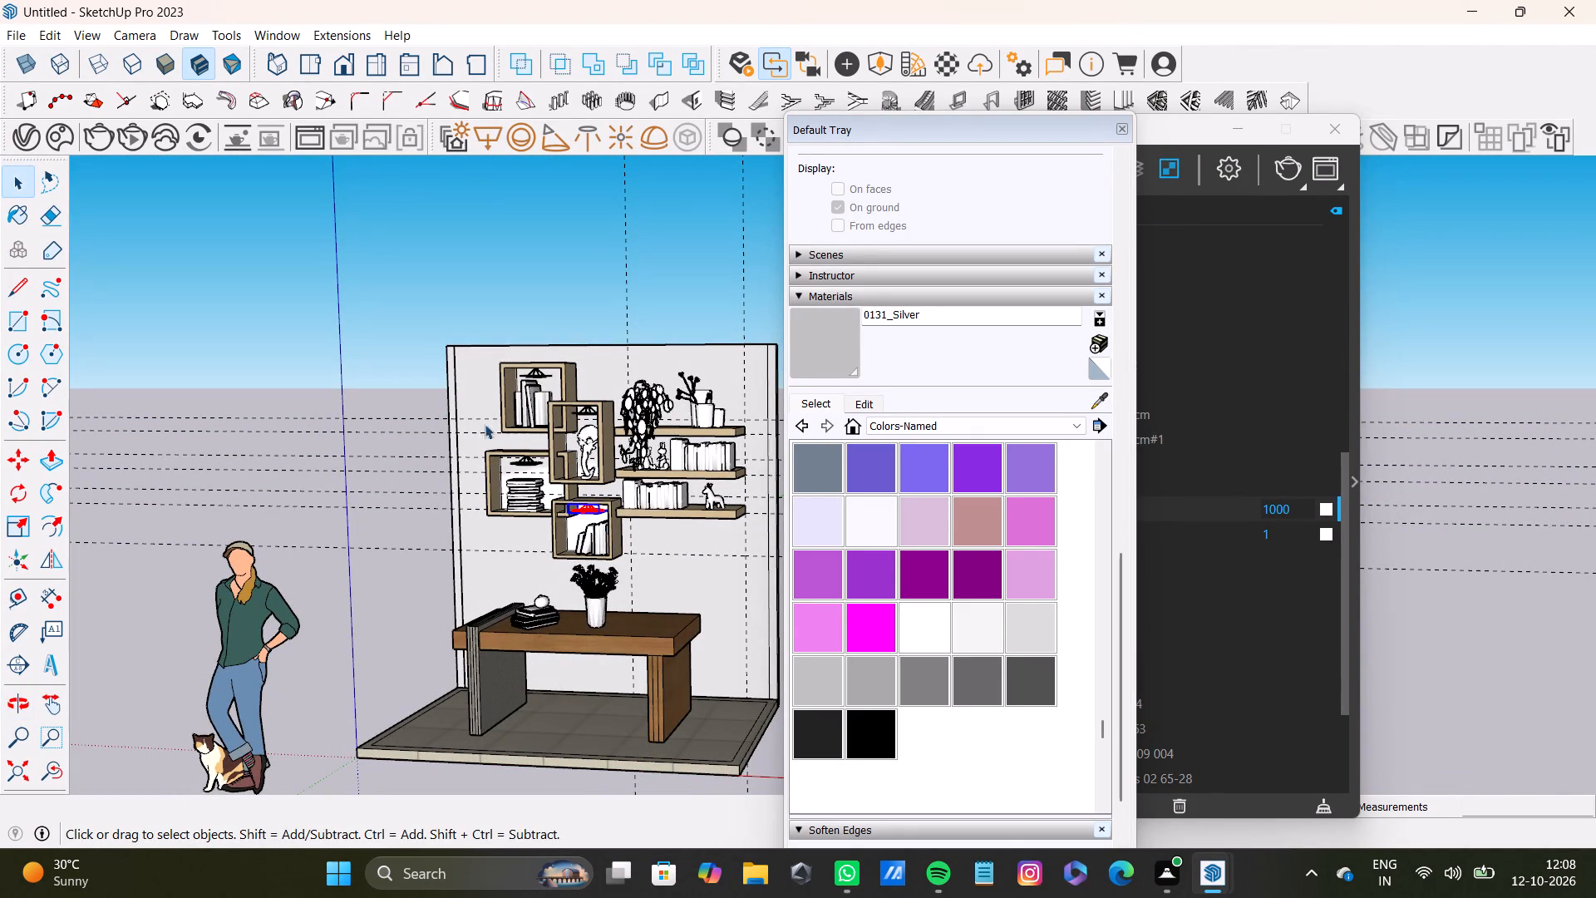
# Delete the standing person and cat scale figure beside the base.
pyautogui.scroll(-4, 421, 647)
pyautogui.moveTo(435, 641); pyautogui.dragTo(476, 626, button='middle')
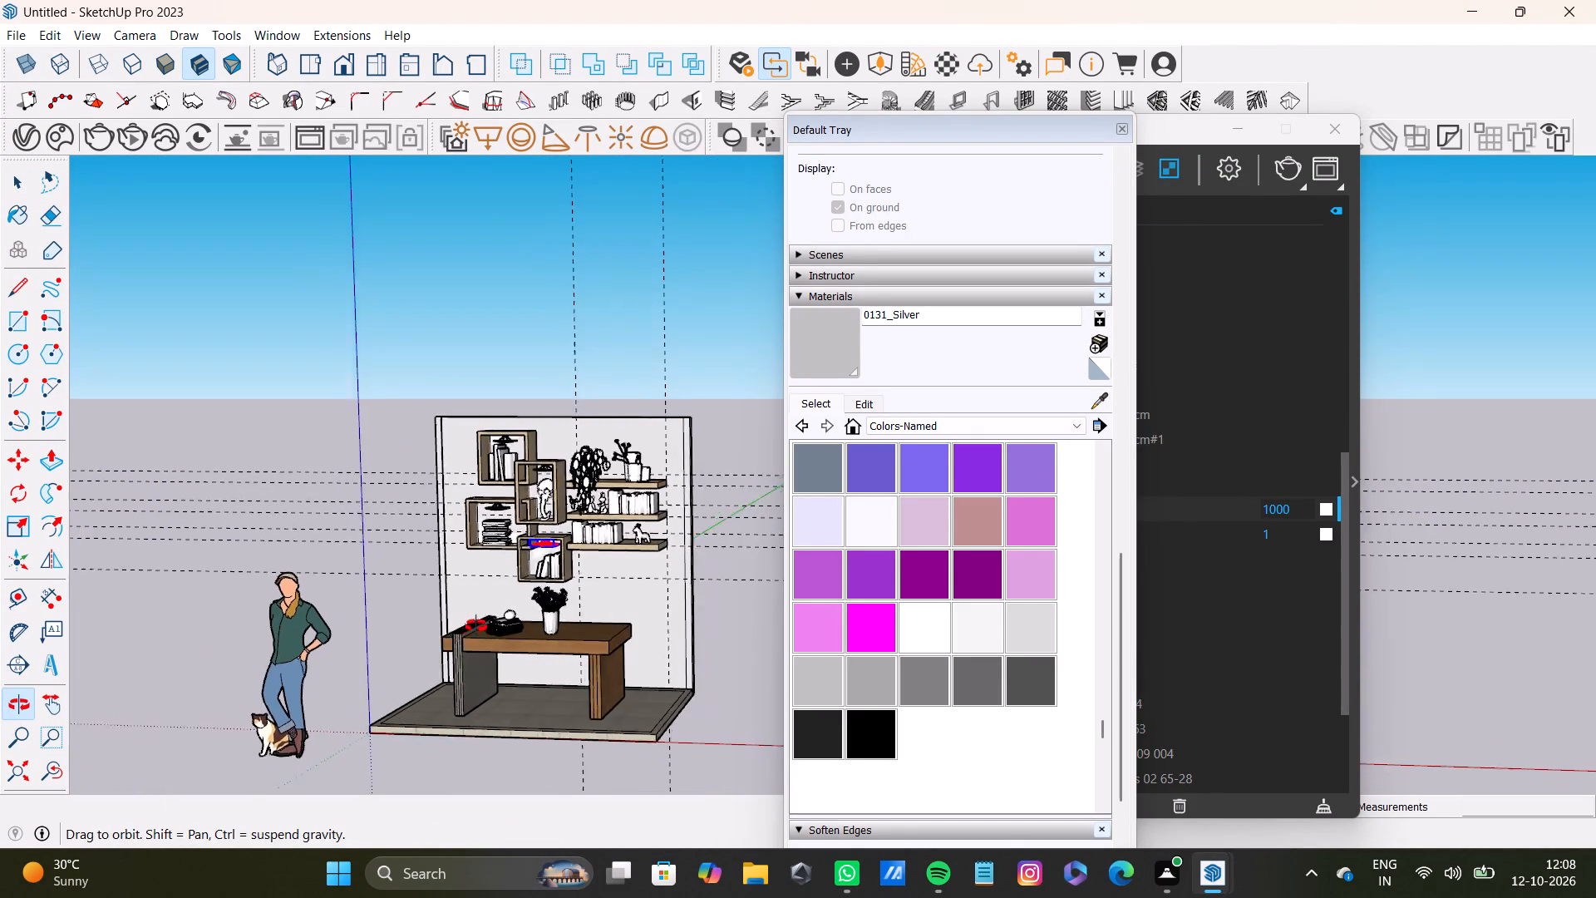
pyautogui.moveTo(476, 626); pyautogui.dragTo(476, 674, button='middle')
pyautogui.moveTo(169, 514); pyautogui.dragTo(346, 860)
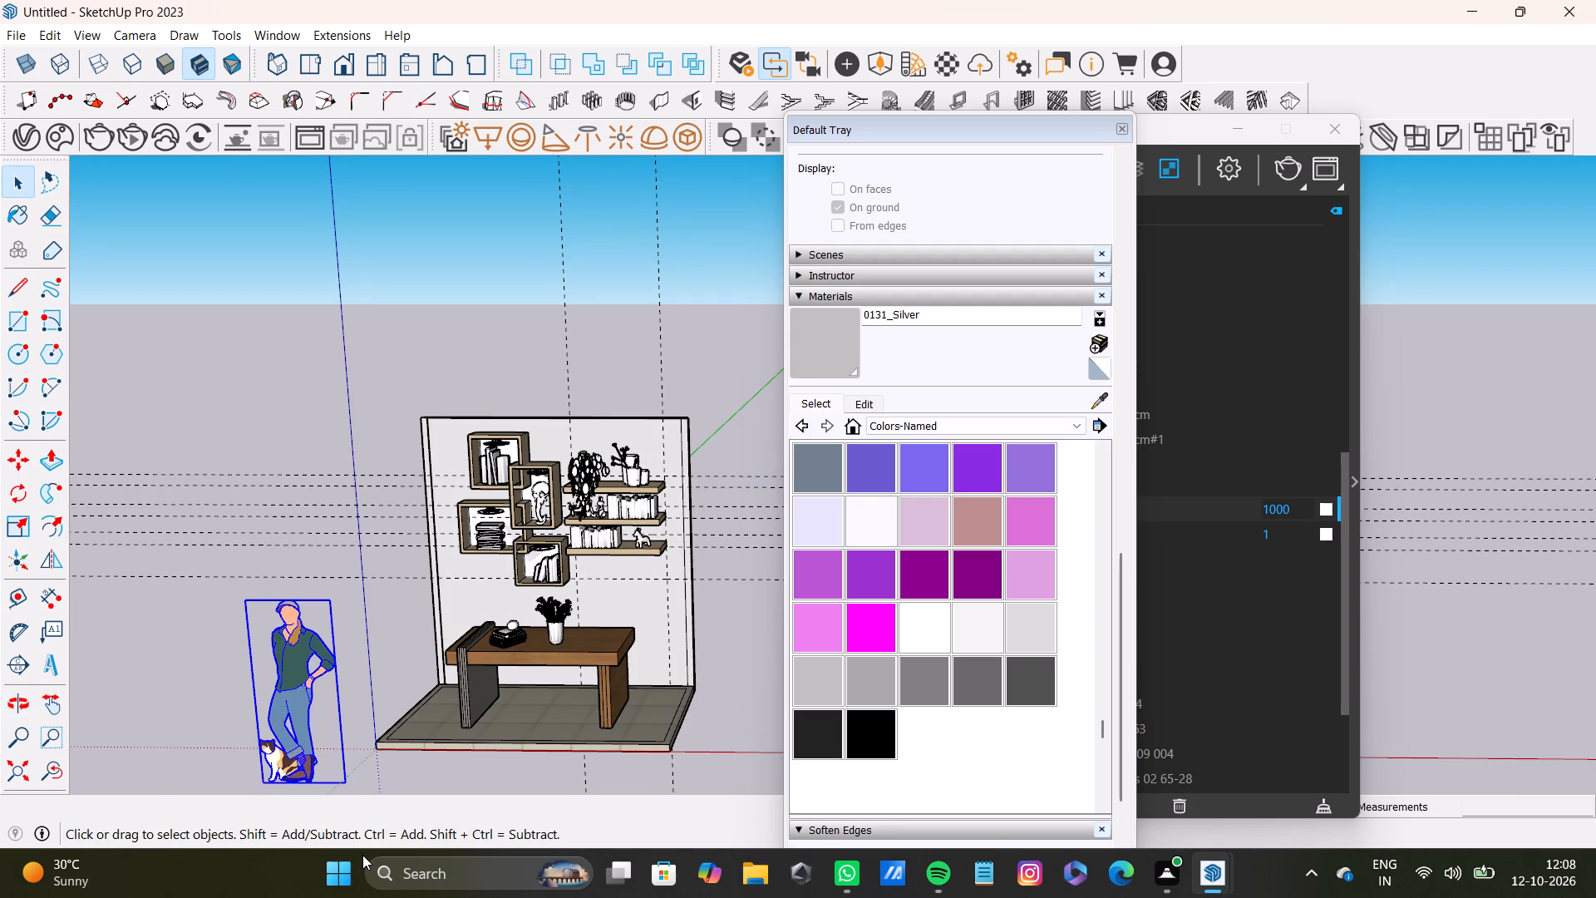
pyautogui.press('Delete')
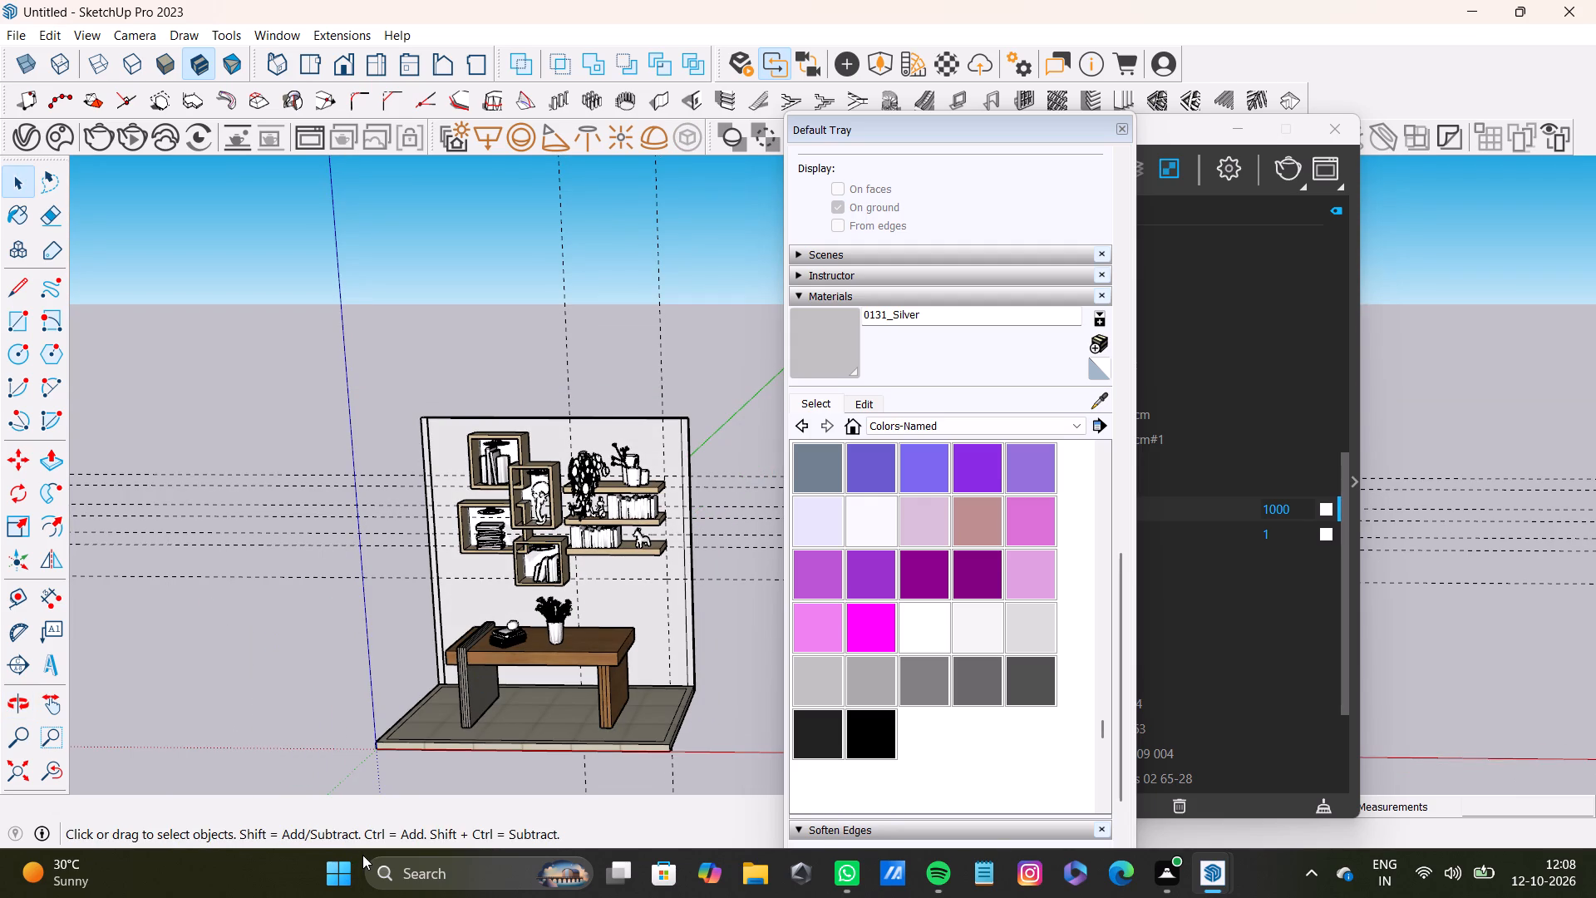
# Set the V-Ray Spot Light intensity to 10000.
pyautogui.scroll(2, 463, 646)
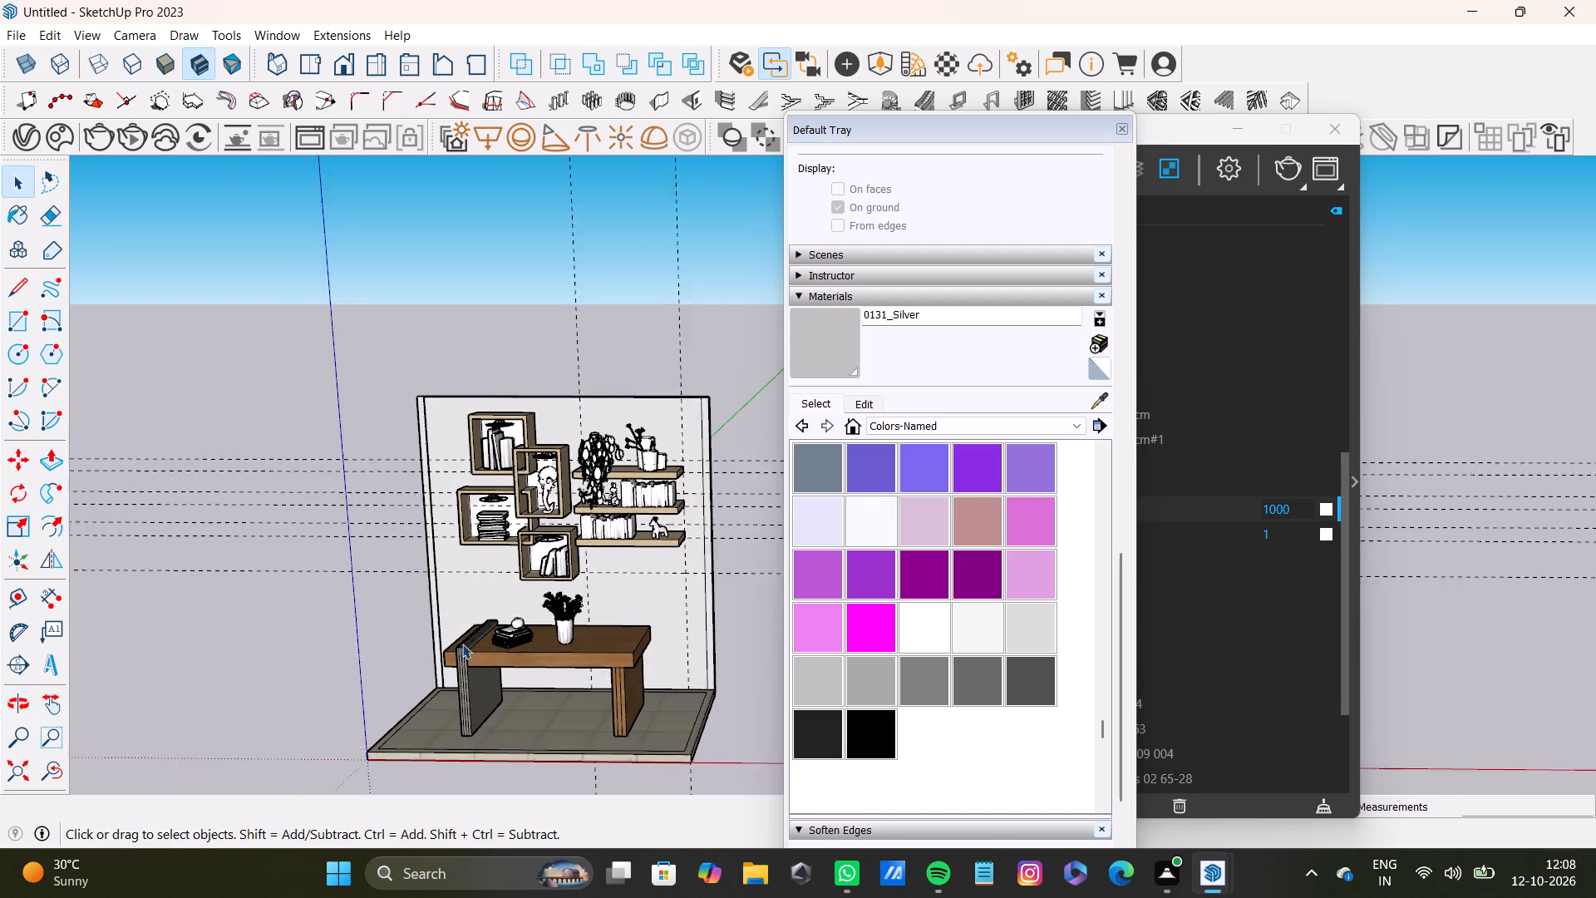
pyautogui.scroll(7, 462, 644)
pyautogui.scroll(-9, 461, 659)
pyautogui.moveTo(441, 664); pyautogui.dragTo(508, 468, button='middle')
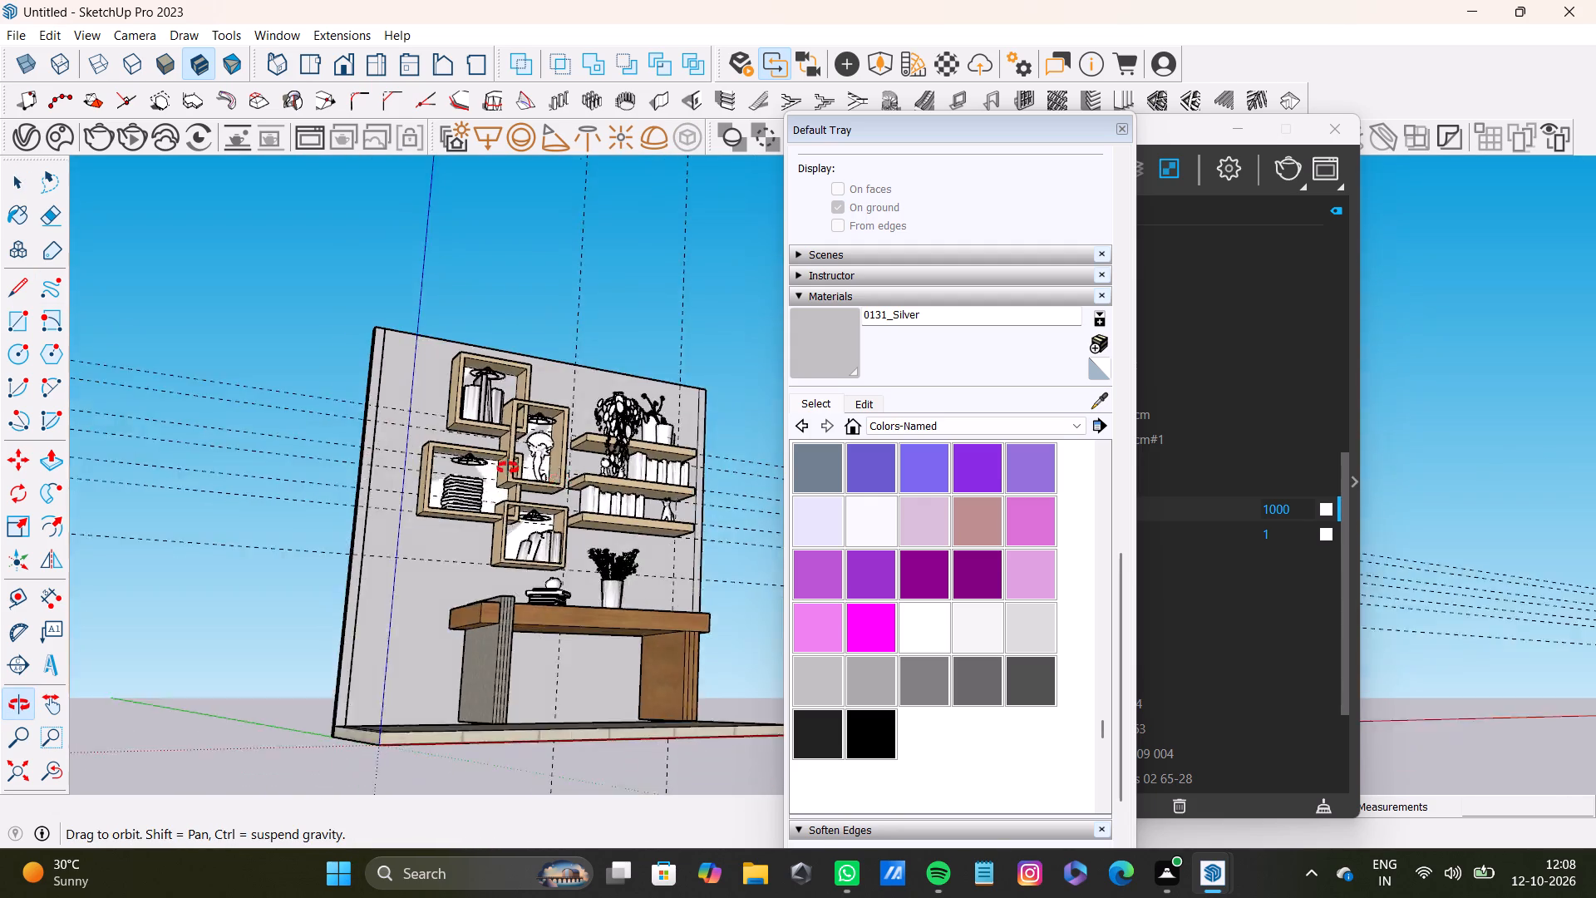
pyautogui.moveTo(508, 468); pyautogui.dragTo(490, 464, button='middle')
pyautogui.click(27, 139)
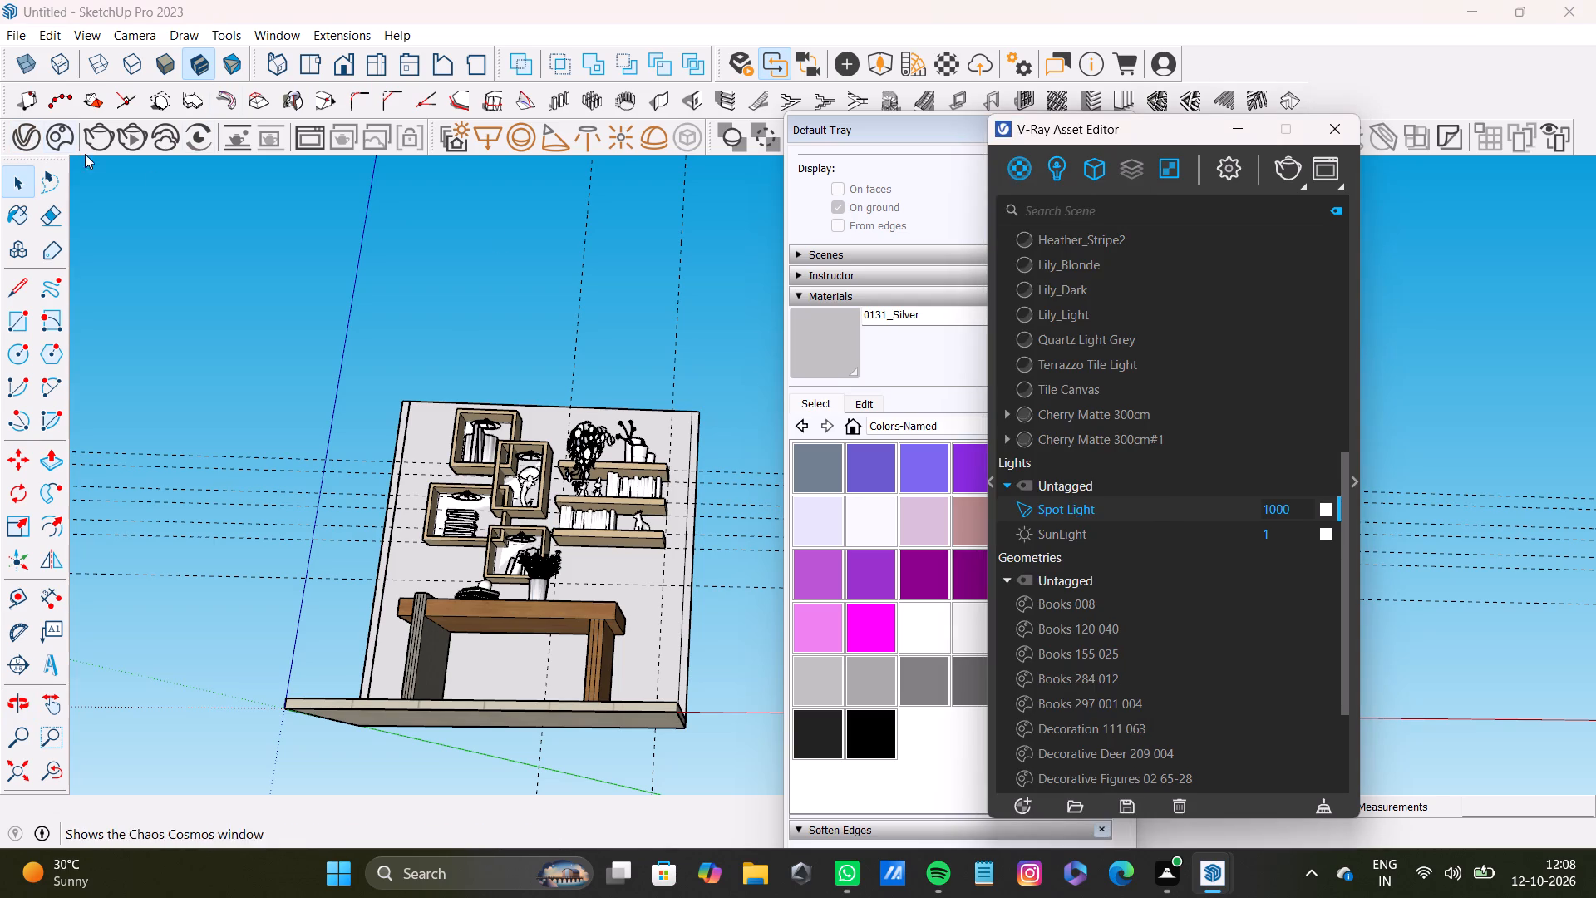
pyautogui.click(1062, 163)
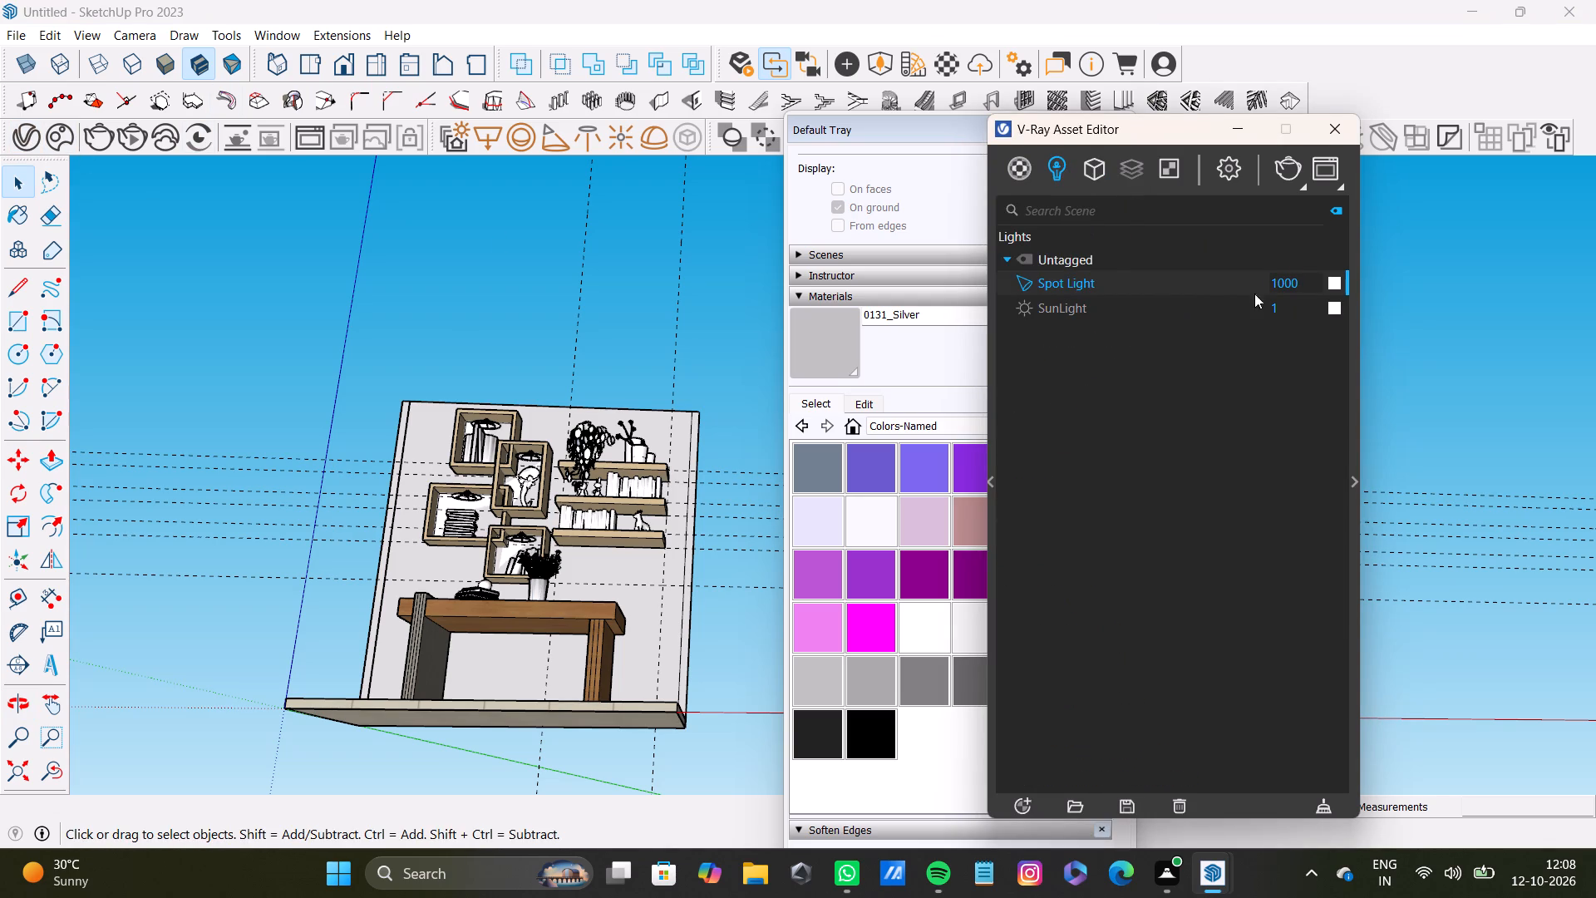
pyautogui.click(1308, 279)
pyautogui.press('o')
pyautogui.press('BackSpace')
pyautogui.press('0')
pyautogui.press('Return')
# Set the Spot Light's colour temperature to 3500 K and move the colour picker clear of the model.
pyautogui.click(1333, 278)
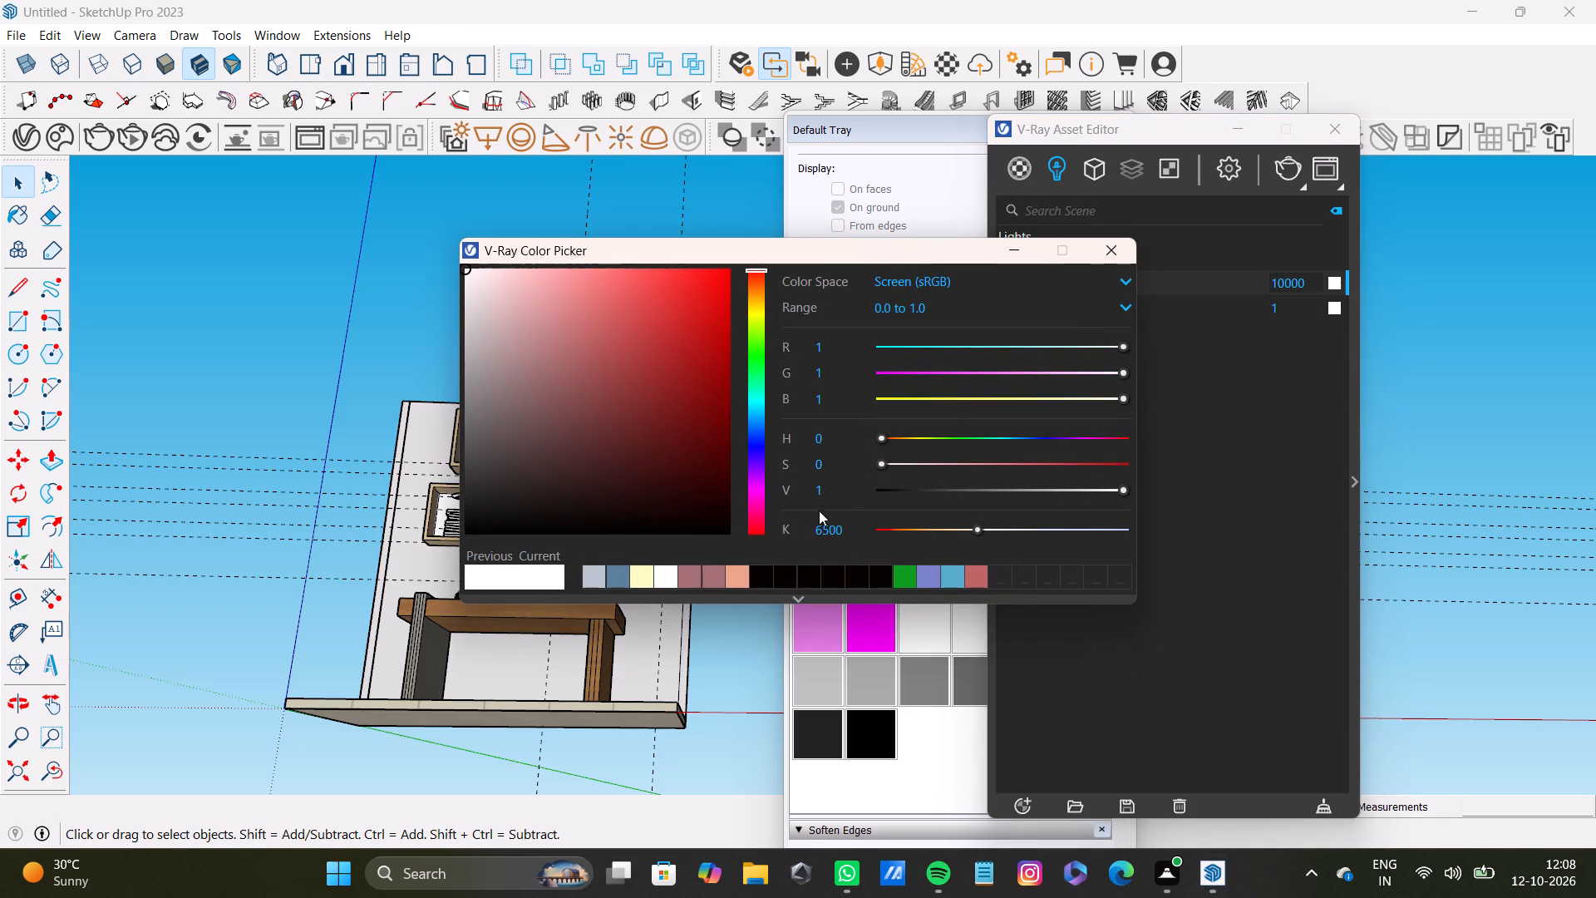
pyautogui.moveTo(852, 530); pyautogui.dragTo(740, 545)
pyautogui.press('BackSpace')
pyautogui.write('3500')
pyautogui.press('Return')
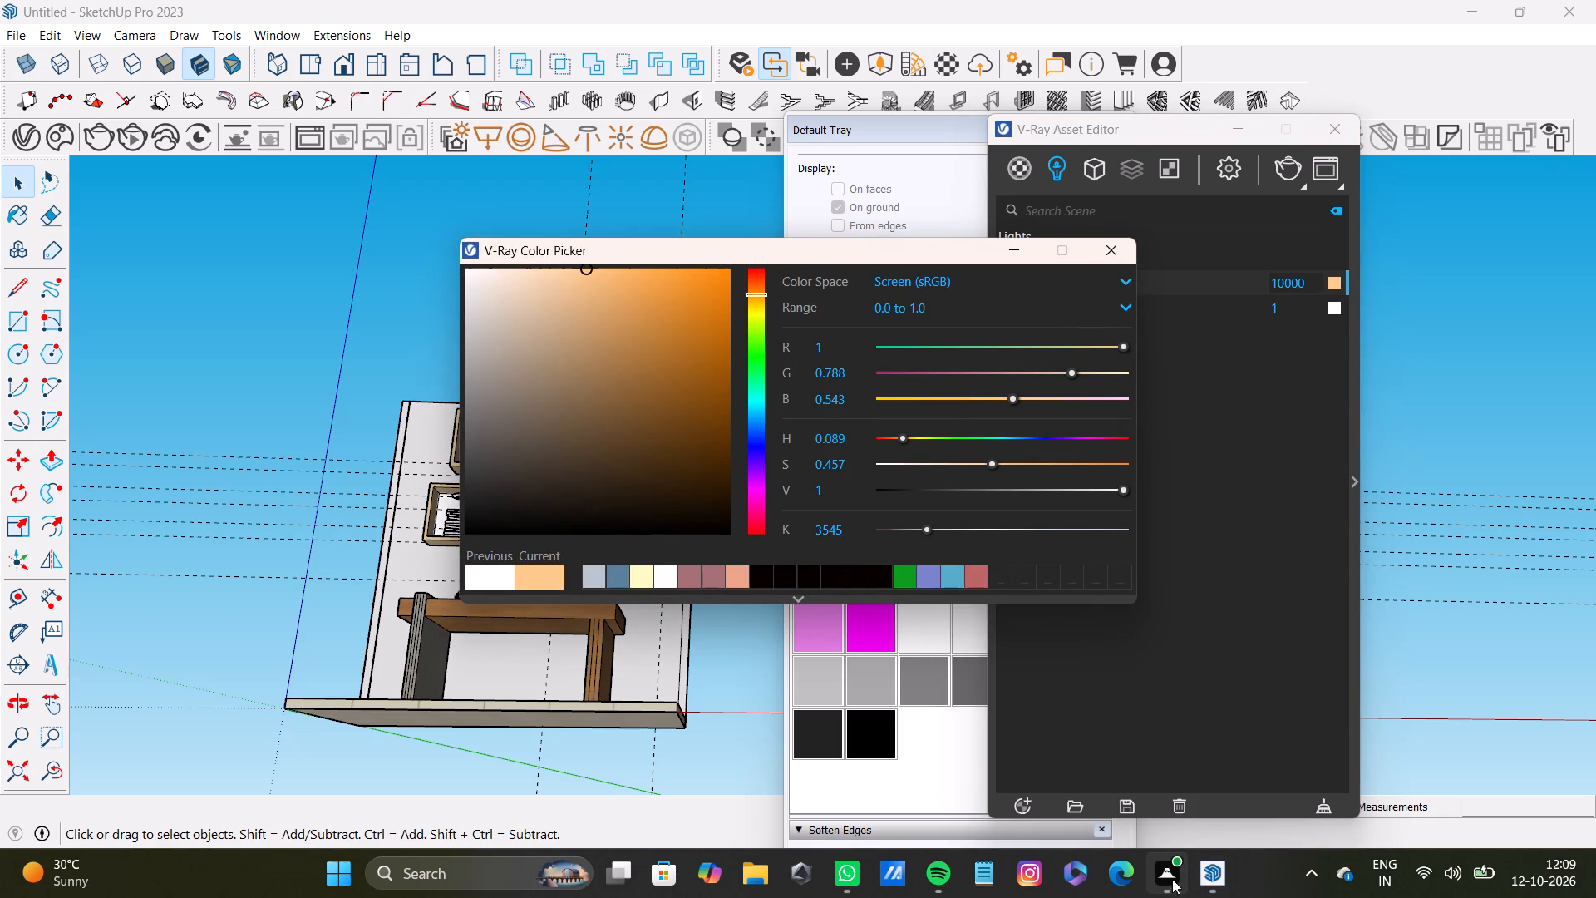
pyautogui.moveTo(869, 253); pyautogui.dragTo(912, 845)
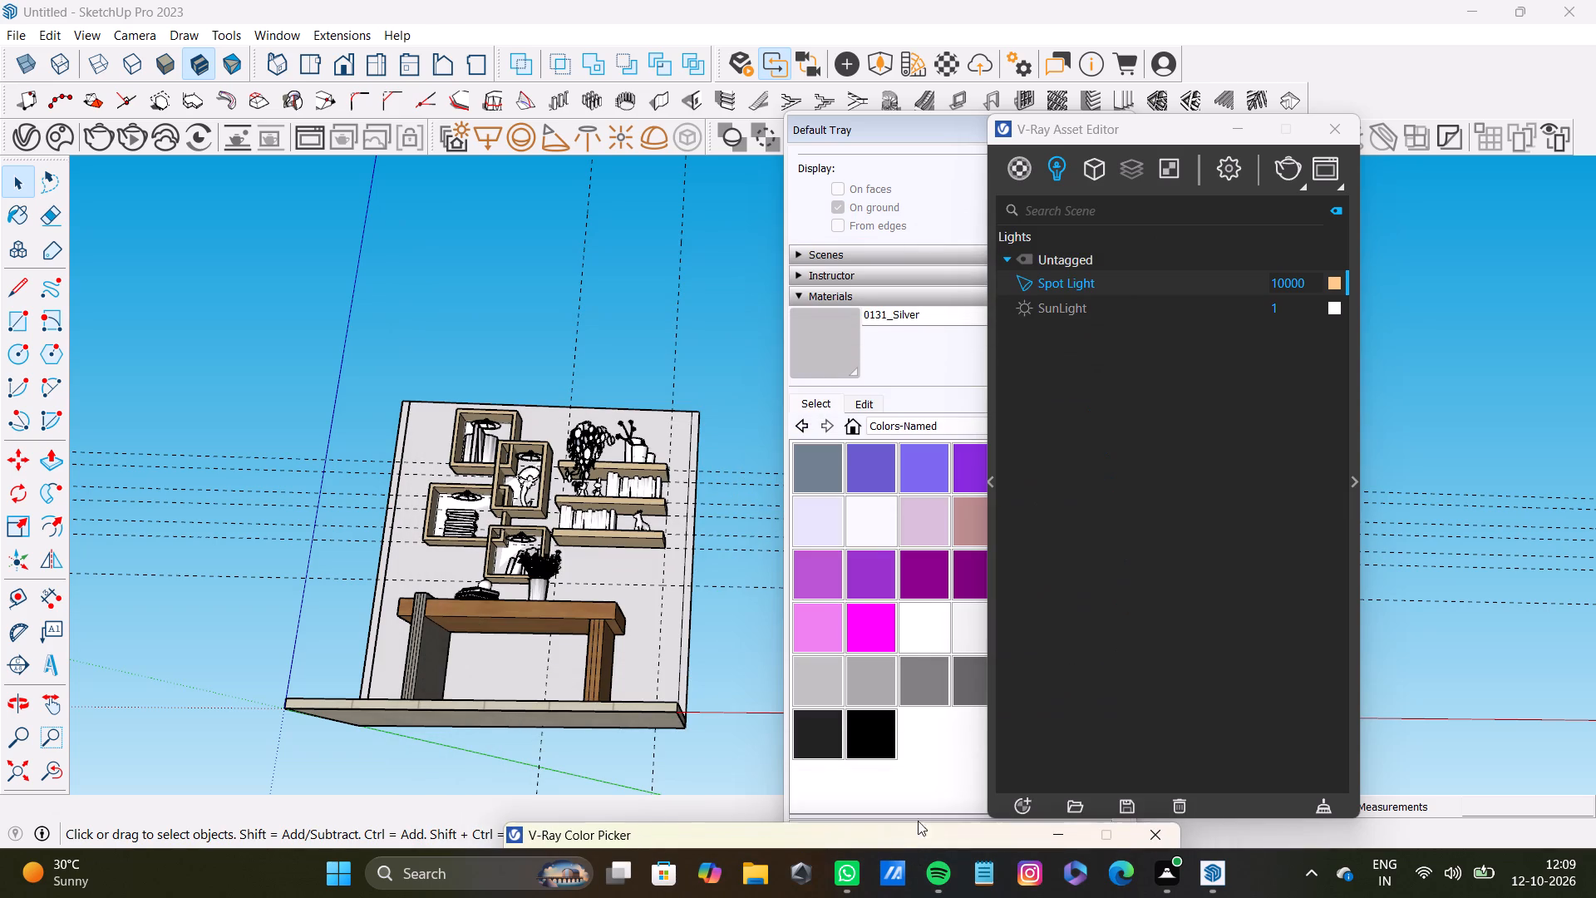
# Delete all the dashed guide lines from the model.
pyautogui.scroll(-4, 563, 565)
pyautogui.keyDown('shift'); pyautogui.moveTo(572, 570); pyautogui.dragTo(569, 696, button='middle'); pyautogui.keyUp('shift')
pyautogui.scroll(8, 684, 511)
pyautogui.keyDown('shift'); pyautogui.scroll(-4, 679, 496); pyautogui.keyUp('shift')
pyautogui.keyDown('shift'); pyautogui.moveTo(494, 477); pyautogui.dragTo(451, 481, button='middle'); pyautogui.keyUp('shift')
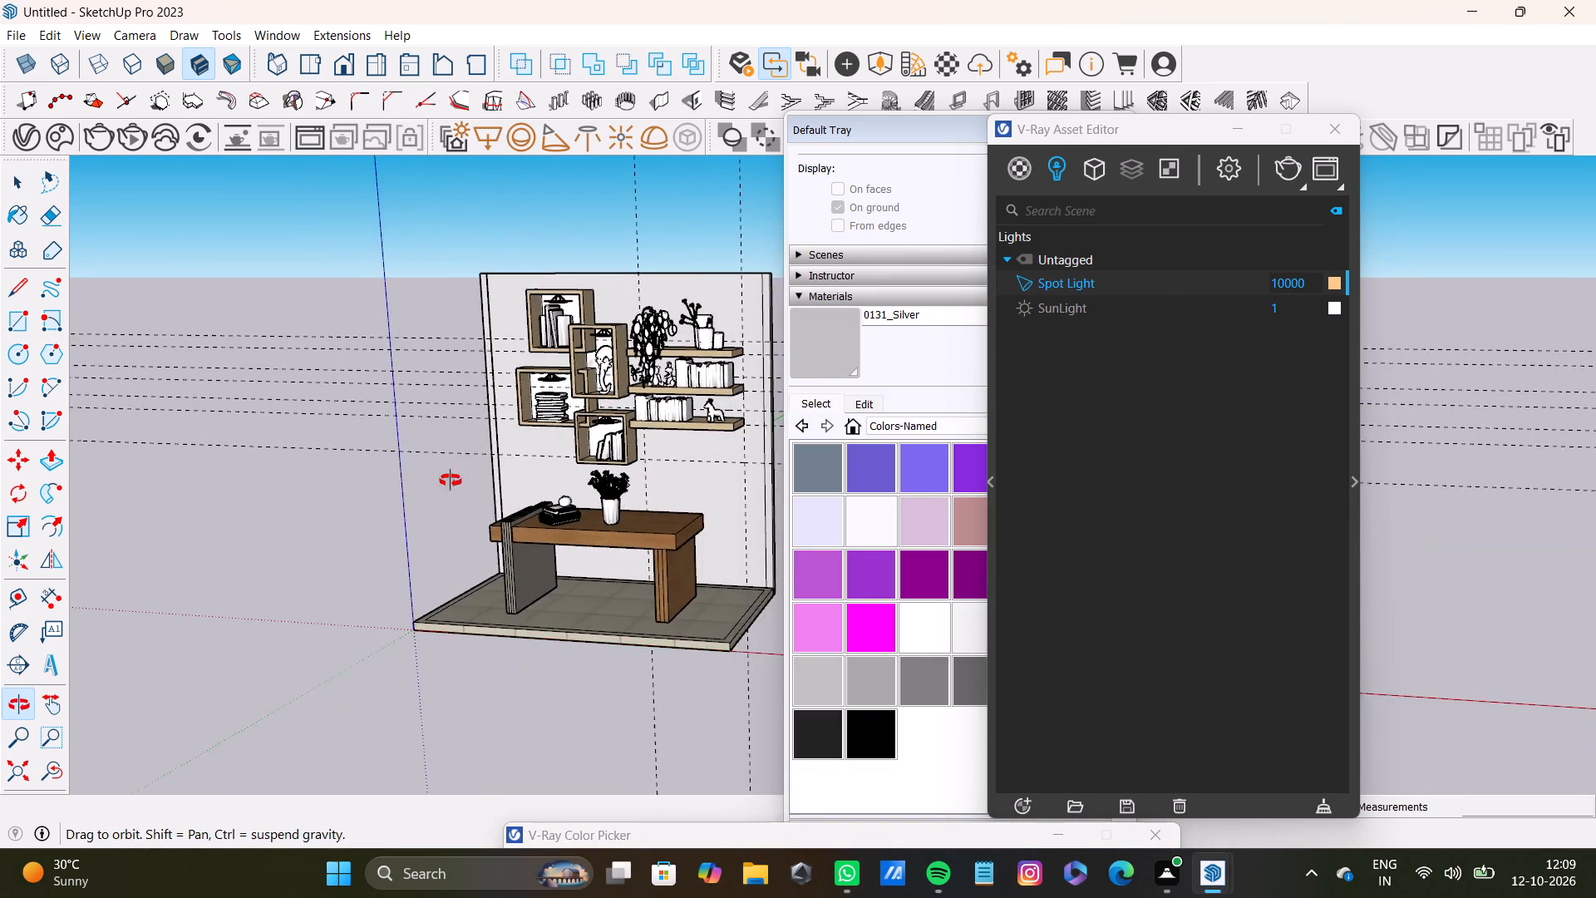
pyautogui.keyDown('shift'); pyautogui.moveTo(451, 481); pyautogui.dragTo(521, 445, button='middle'); pyautogui.keyUp('shift')
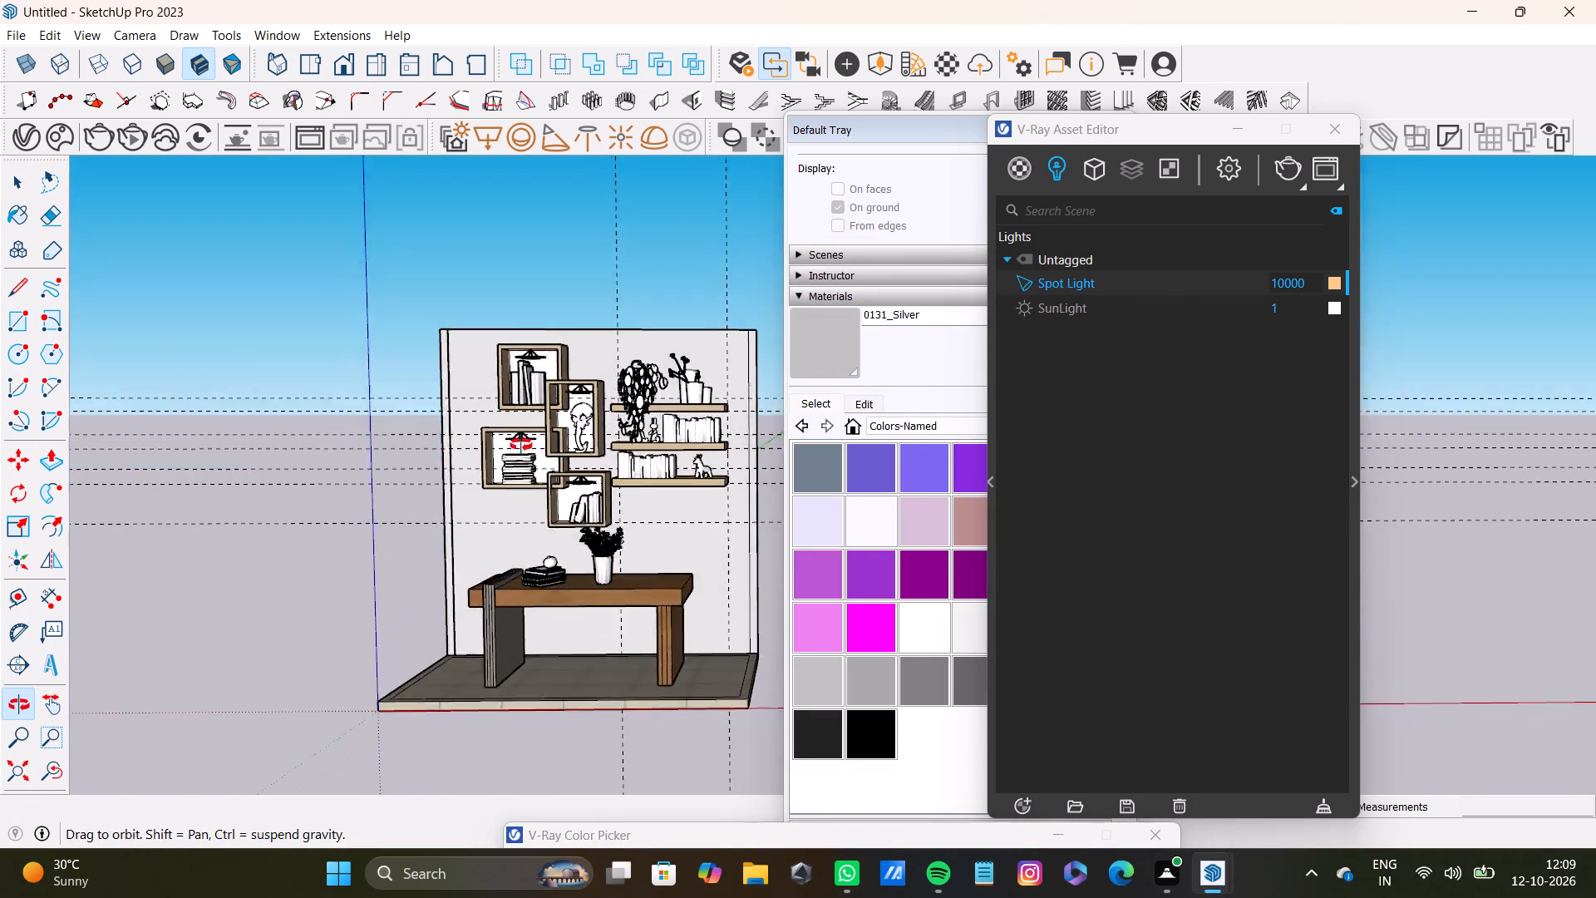
pyautogui.keyDown('shift'); pyautogui.moveTo(521, 445); pyautogui.dragTo(635, 426, button='middle'); pyautogui.keyUp('shift')
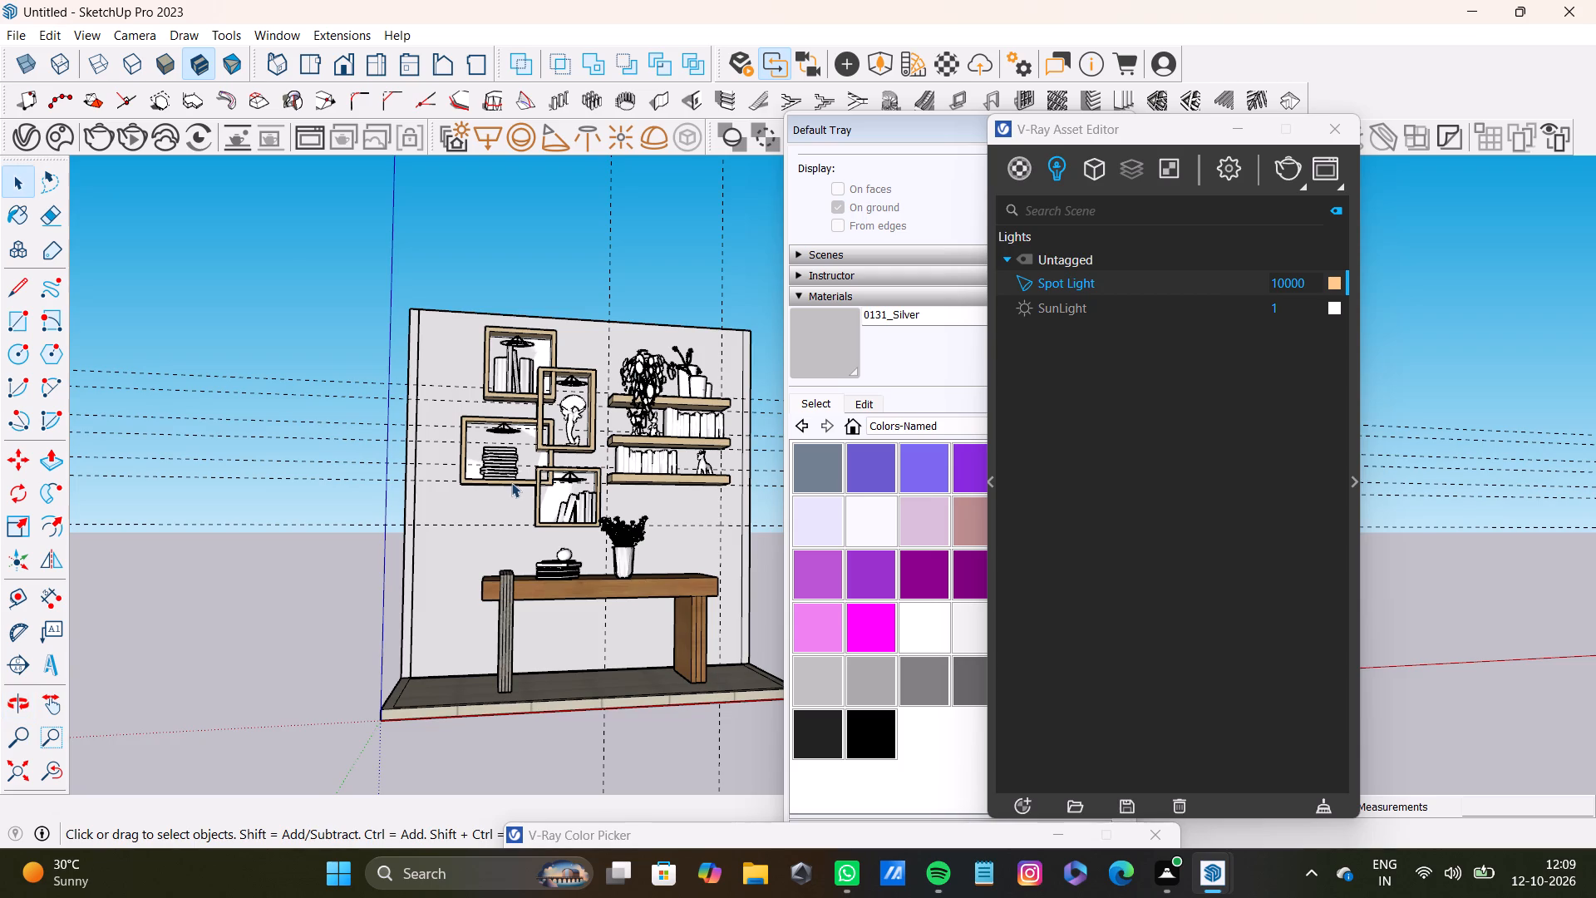
pyautogui.scroll(-3, 511, 482)
pyautogui.scroll(-7, 631, 506)
pyautogui.keyDown('shift'); pyautogui.moveTo(672, 511); pyautogui.dragTo(520, 507, button='middle'); pyautogui.keyUp('shift')
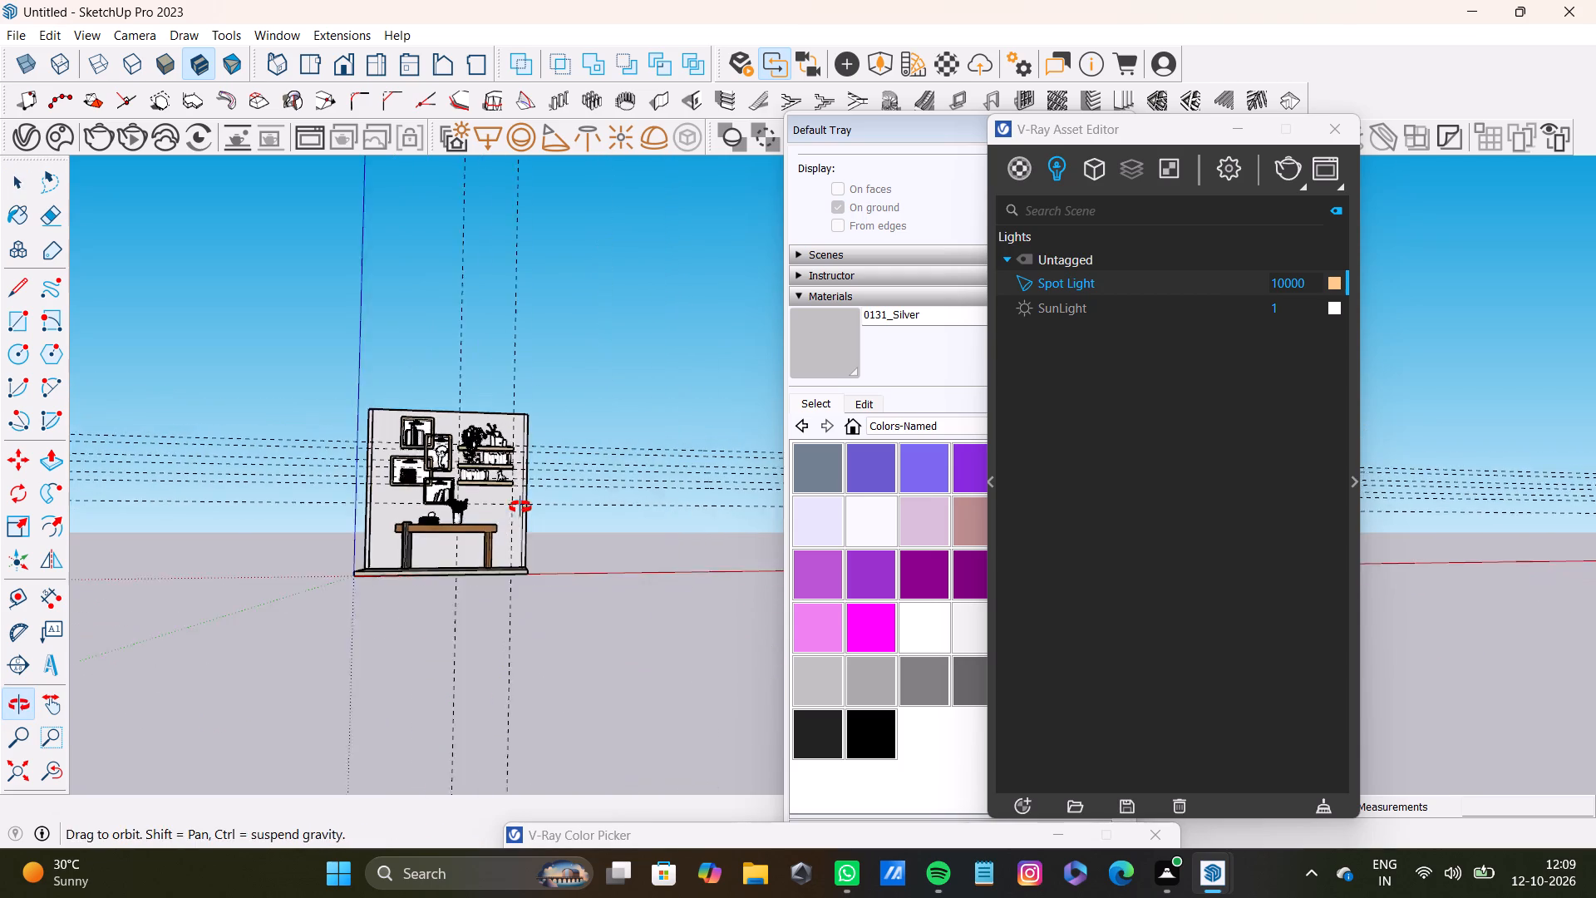
pyautogui.keyDown('shift'); pyautogui.moveTo(520, 507); pyautogui.dragTo(320, 504, button='middle'); pyautogui.keyUp('shift')
pyautogui.scroll(8, 518, 486)
pyautogui.moveTo(578, 544); pyautogui.dragTo(638, 606, button='middle')
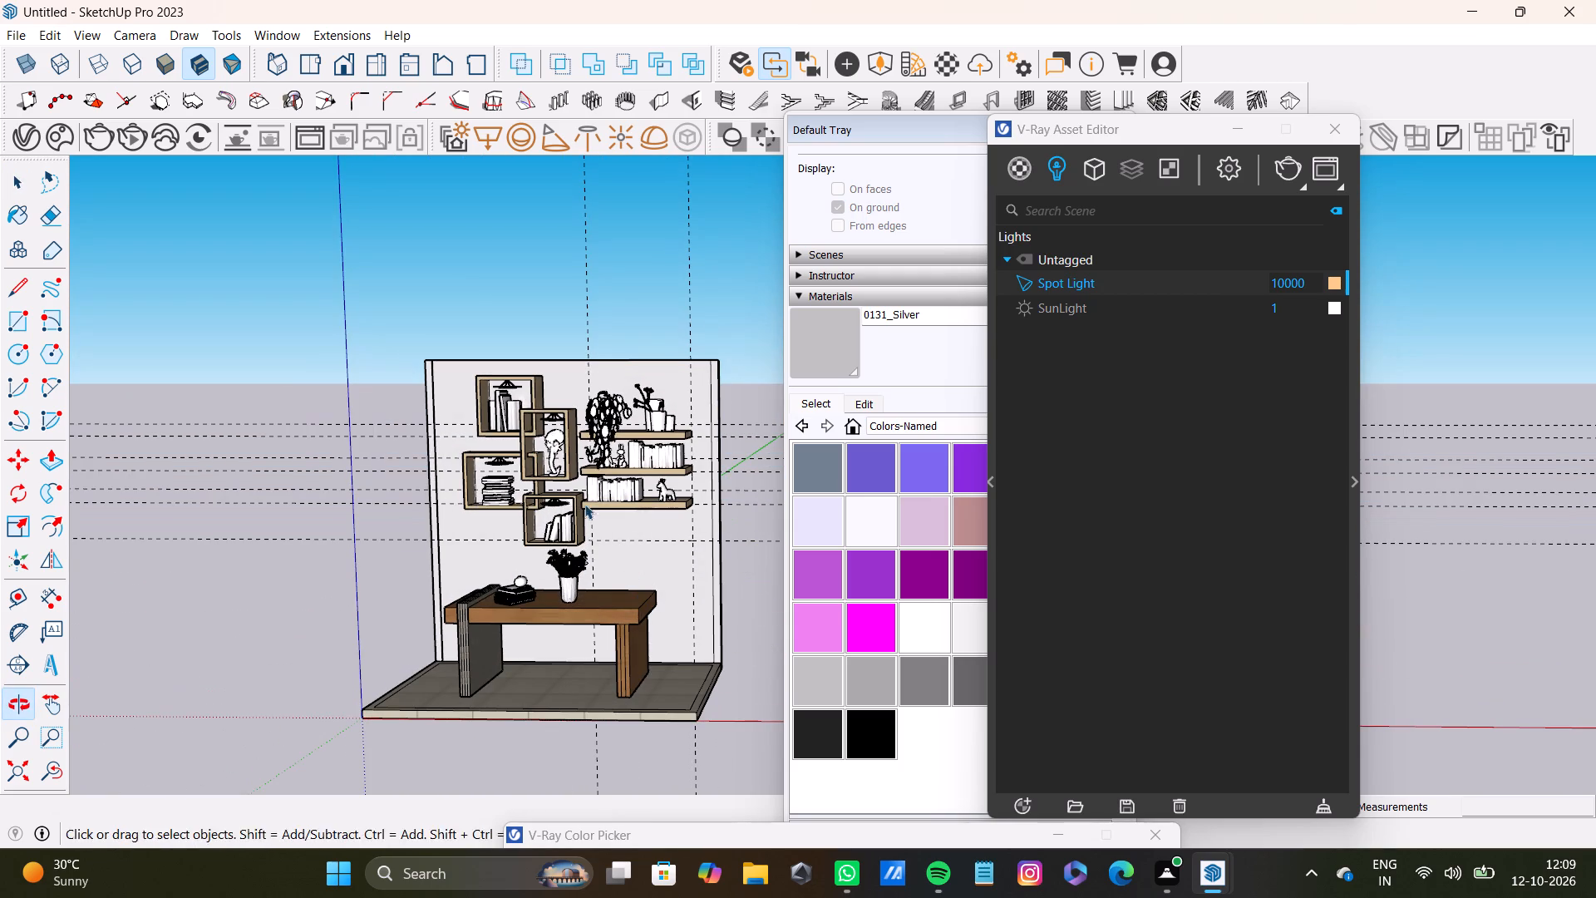
pyautogui.click(51, 42)
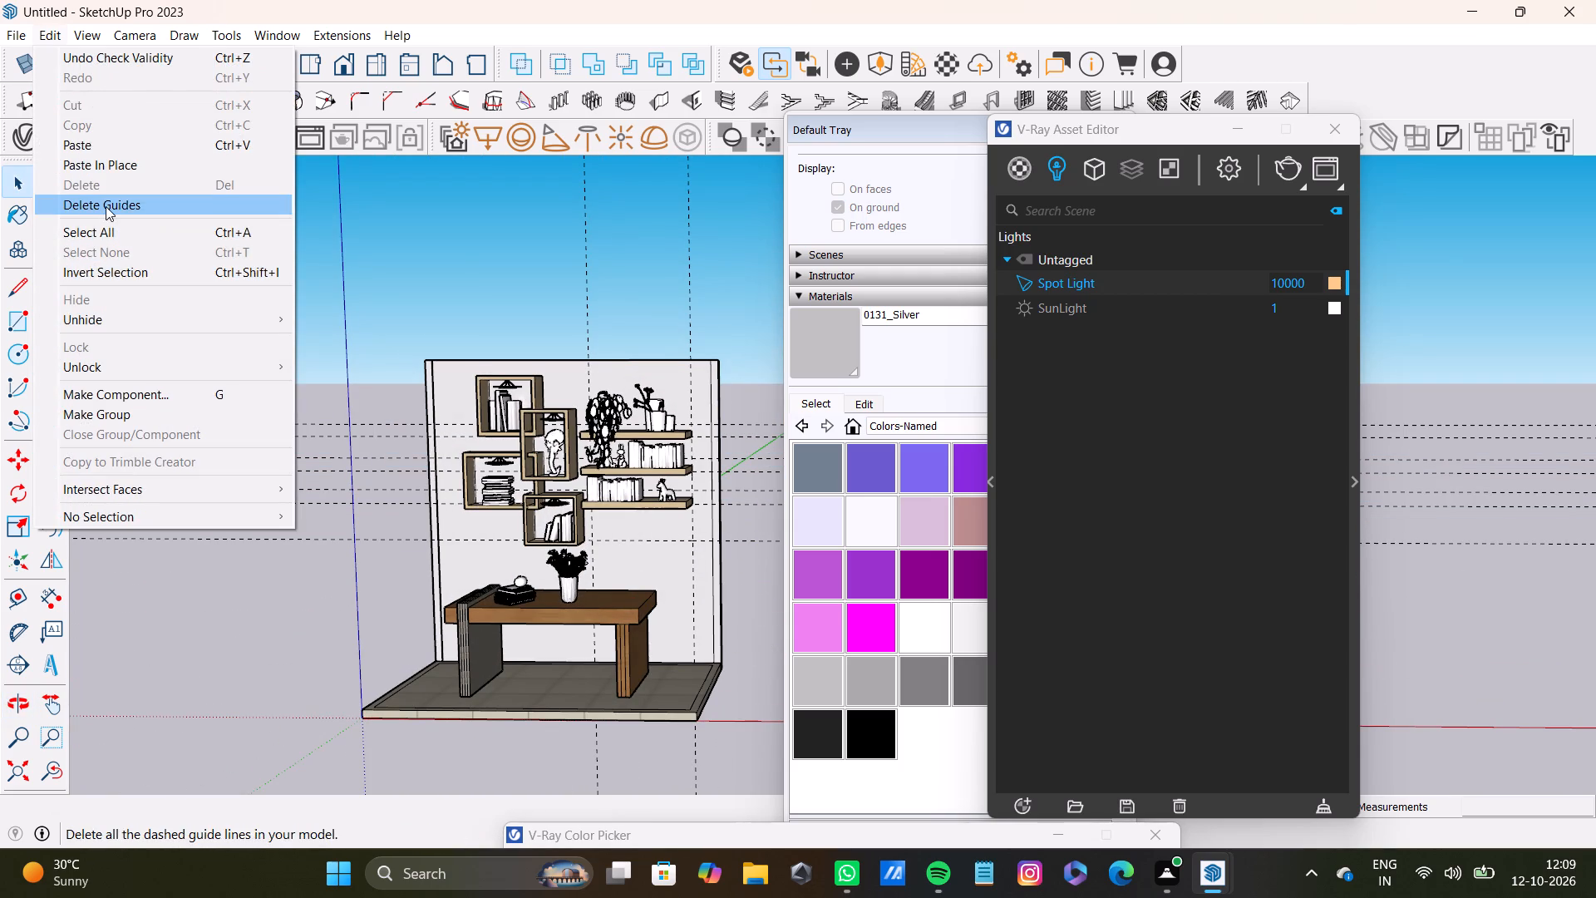
pyautogui.click(108, 206)
# Place a V-Ray Dome Light on the ground outside the base, near its front corner at the origin.
pyautogui.scroll(-2, 309, 516)
pyautogui.moveTo(440, 558); pyautogui.dragTo(360, 634, button='middle')
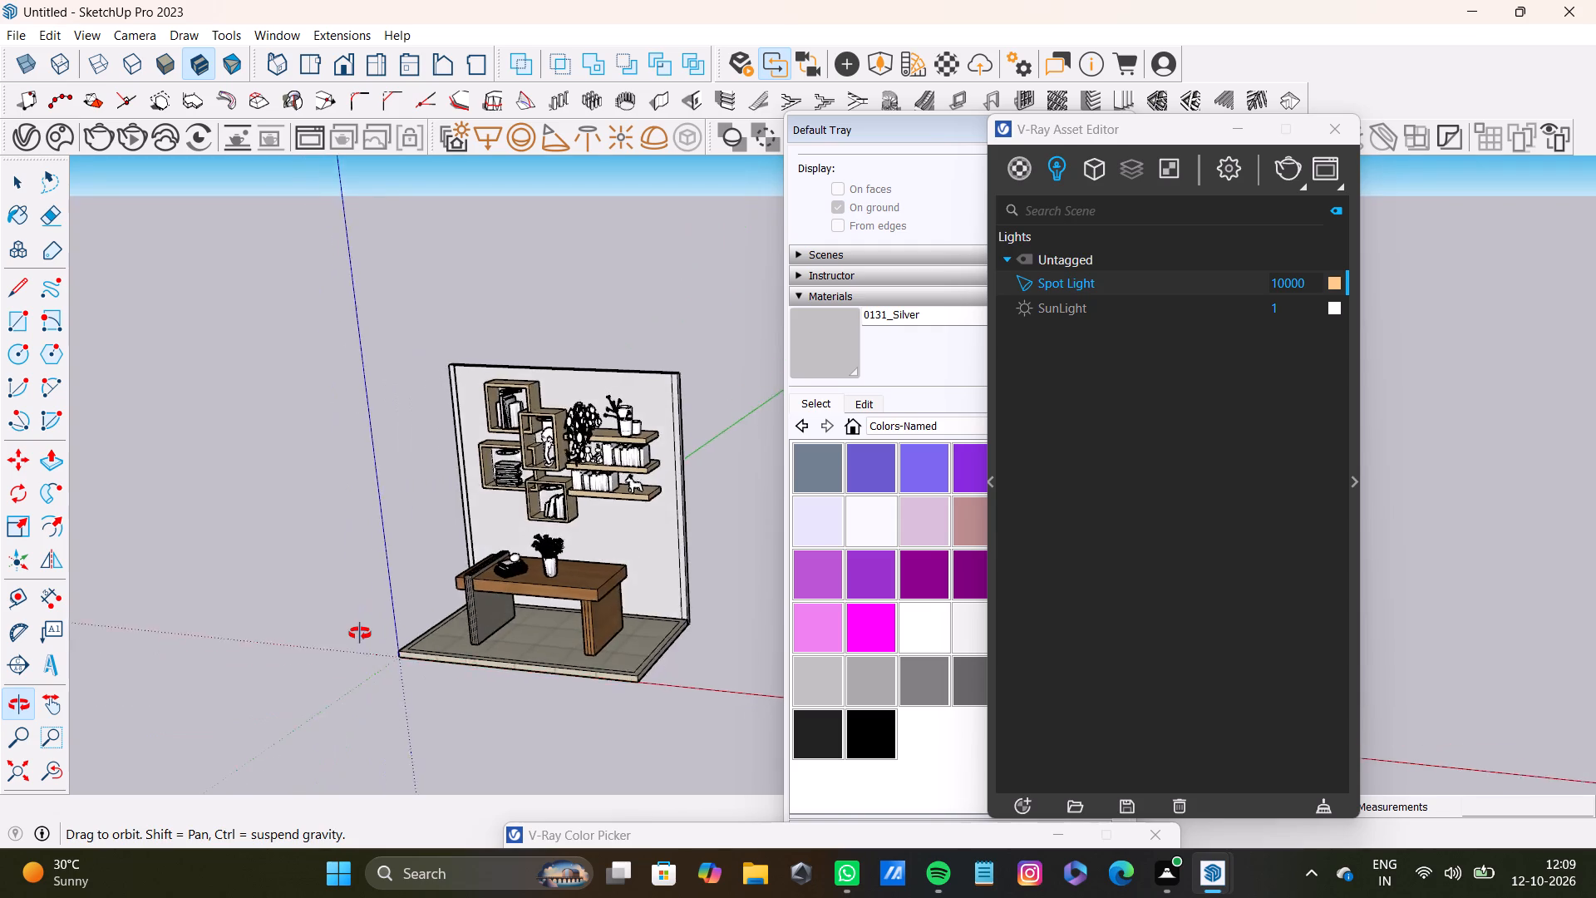
pyautogui.moveTo(360, 634); pyautogui.dragTo(328, 631, button='middle')
pyautogui.scroll(6, 711, 632)
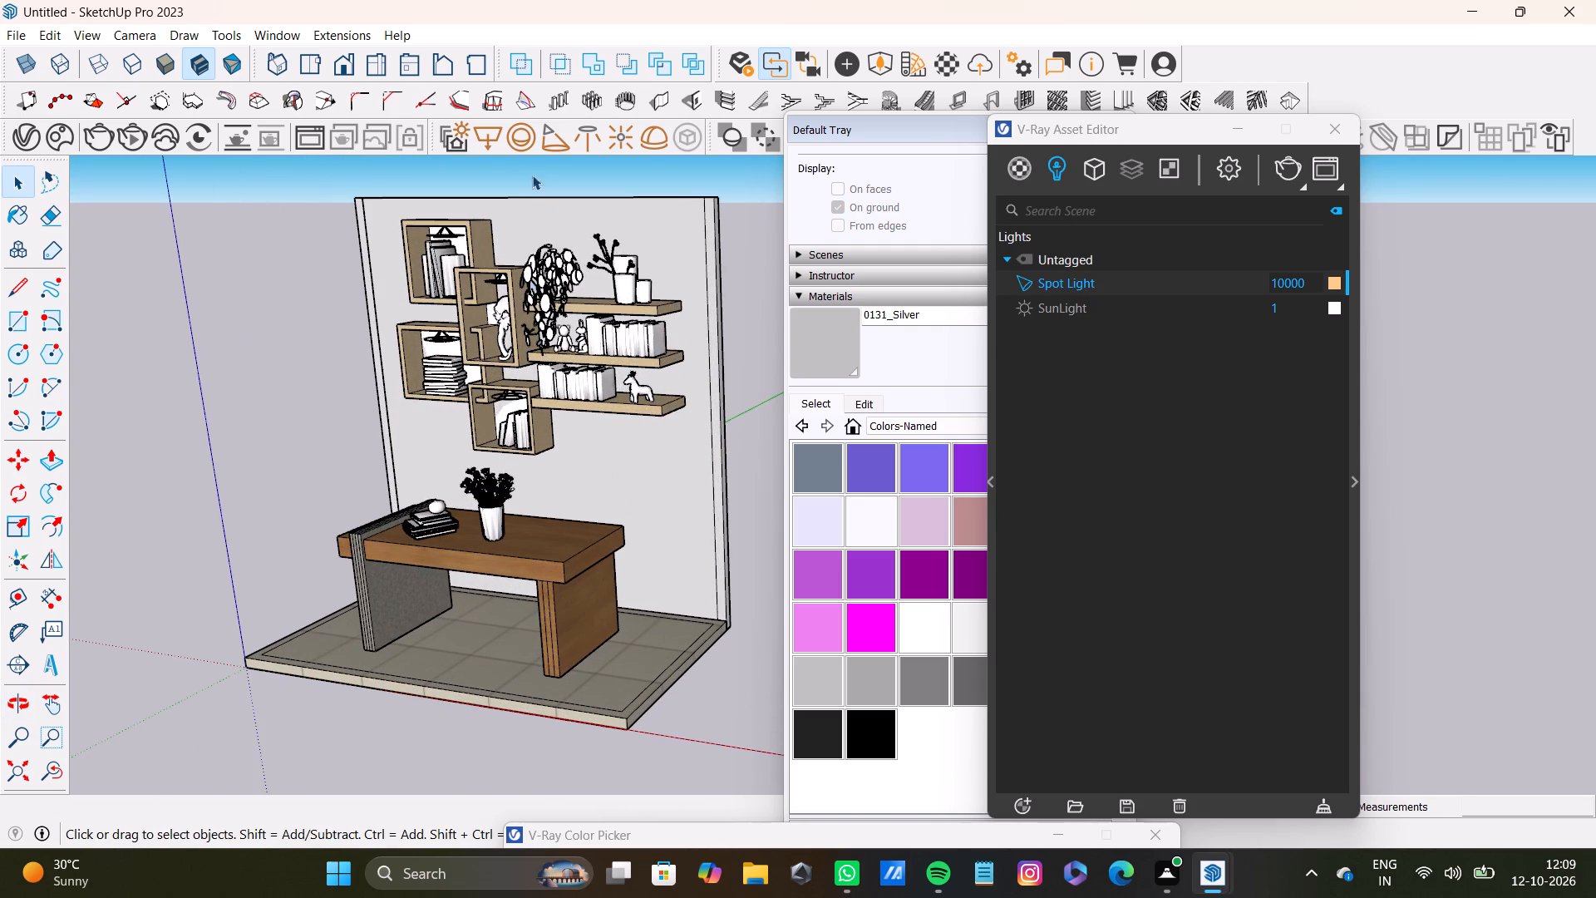
pyautogui.click(649, 137)
pyautogui.scroll(-4, 285, 684)
pyautogui.keyDown('shift'); pyautogui.moveTo(277, 683); pyautogui.dragTo(552, 611, button='middle'); pyautogui.keyUp('shift')
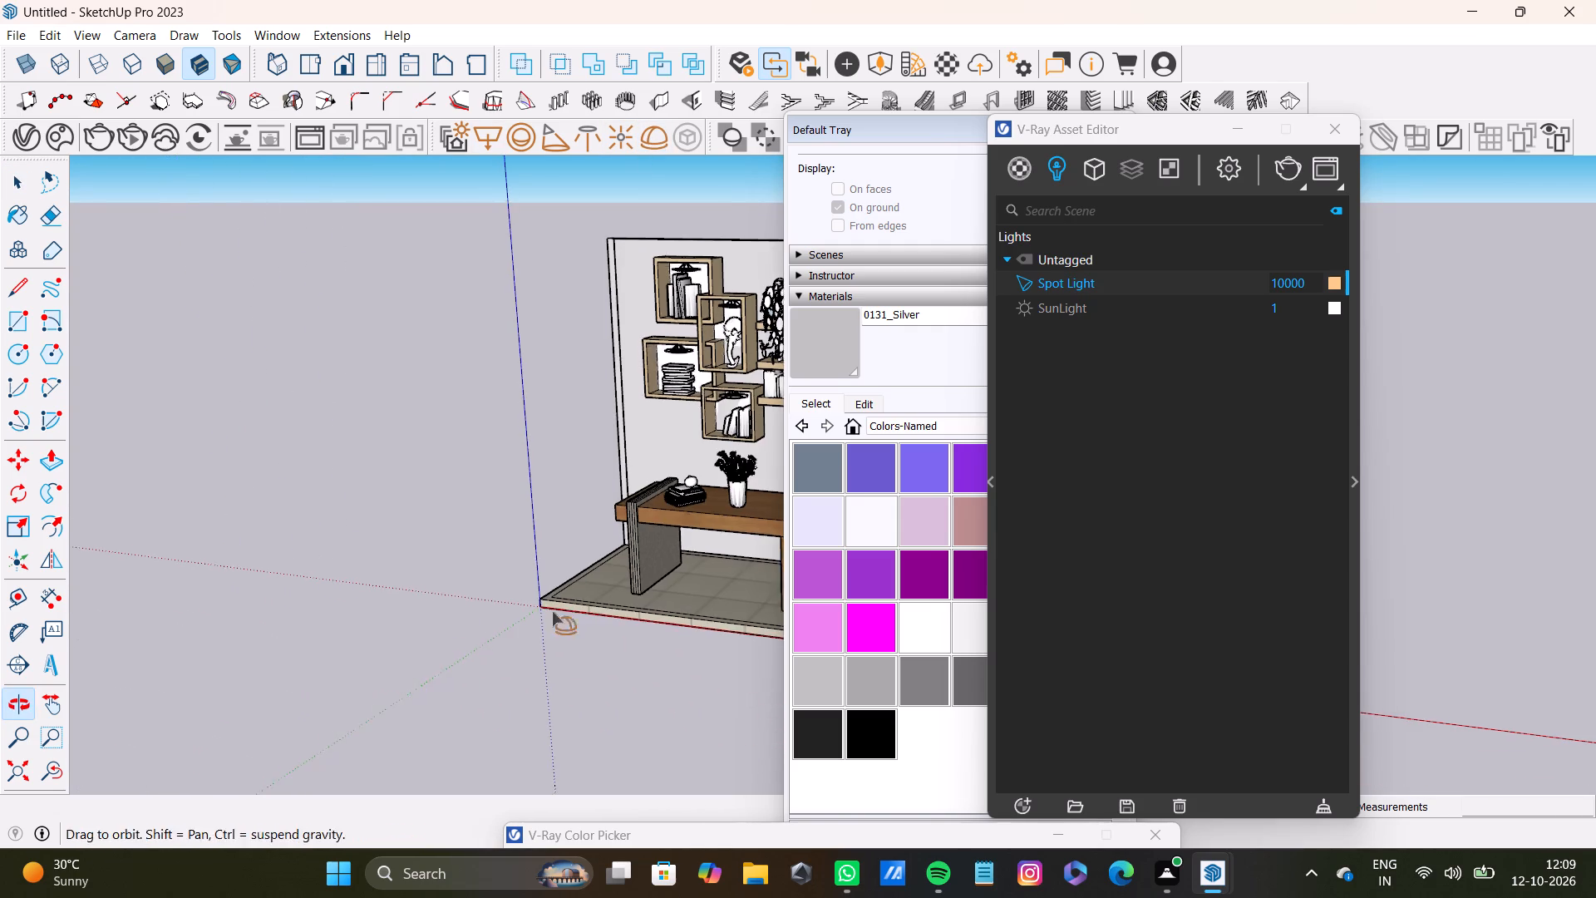
pyautogui.keyDown('shift'); pyautogui.moveTo(552, 611); pyautogui.dragTo(568, 614, button='middle'); pyautogui.keyUp('shift')
pyautogui.click(263, 703)
pyautogui.press('space')
# Start an interactive V-Ray render of the furnished wall panel, table and base.
pyautogui.scroll(-5, 454, 656)
pyautogui.moveTo(449, 658); pyautogui.dragTo(583, 658, button='middle')
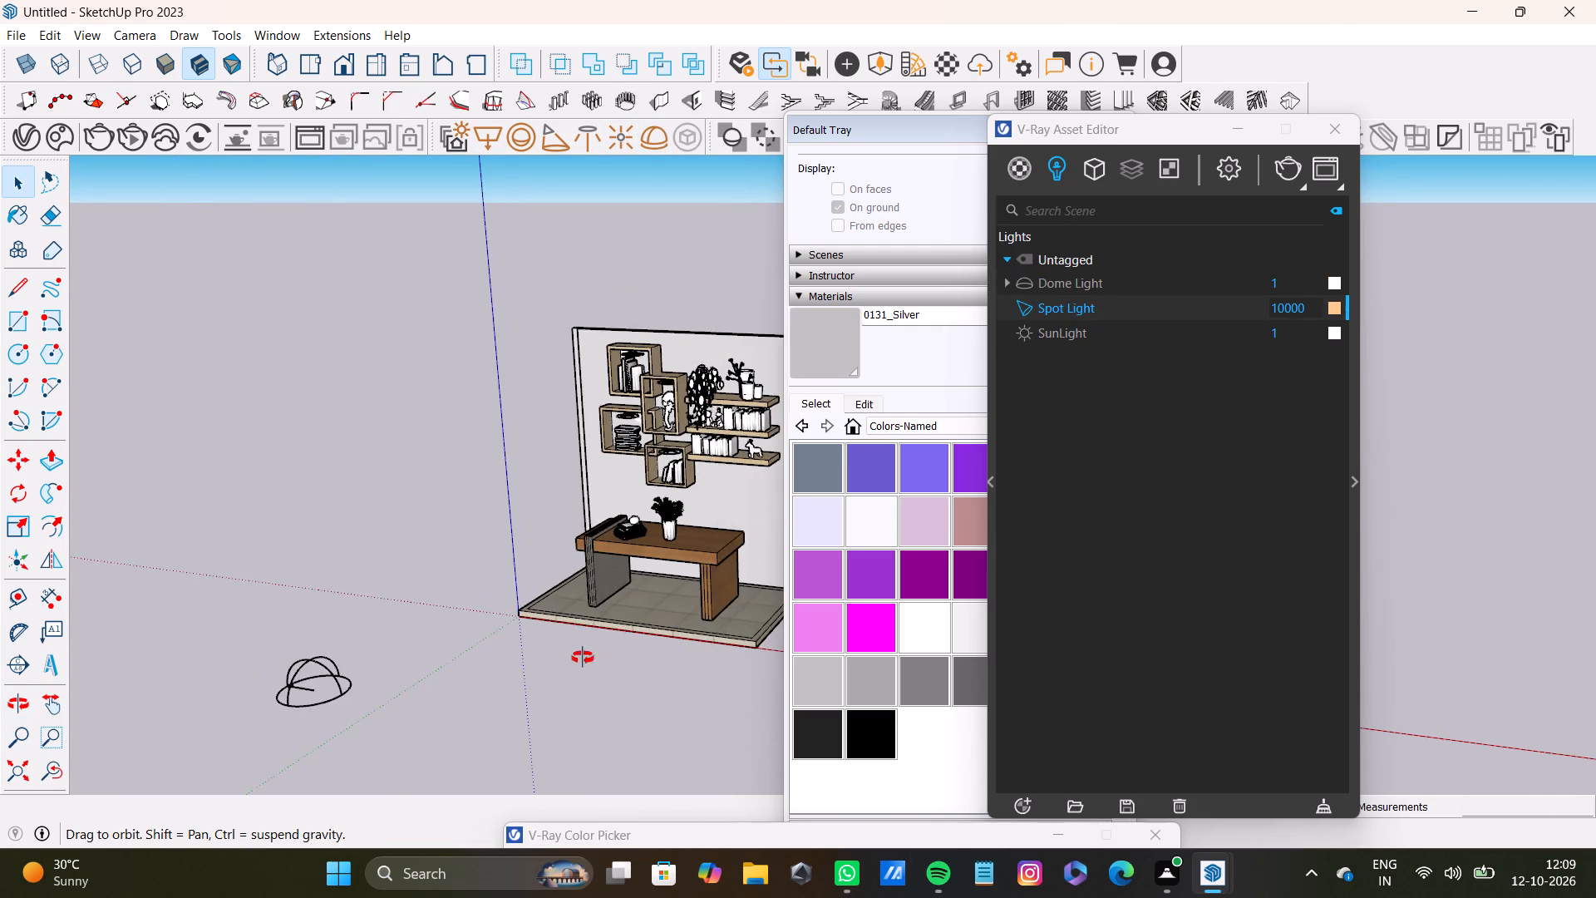
pyautogui.moveTo(583, 658); pyautogui.dragTo(586, 748, button='middle')
pyautogui.scroll(-3, 570, 693)
pyautogui.keyDown('shift'); pyautogui.moveTo(578, 690); pyautogui.dragTo(335, 413, button='middle'); pyautogui.keyUp('shift')
pyautogui.scroll(4, 422, 560)
pyautogui.keyDown('shift'); pyautogui.moveTo(462, 580); pyautogui.dragTo(523, 580, button='middle'); pyautogui.keyUp('shift')
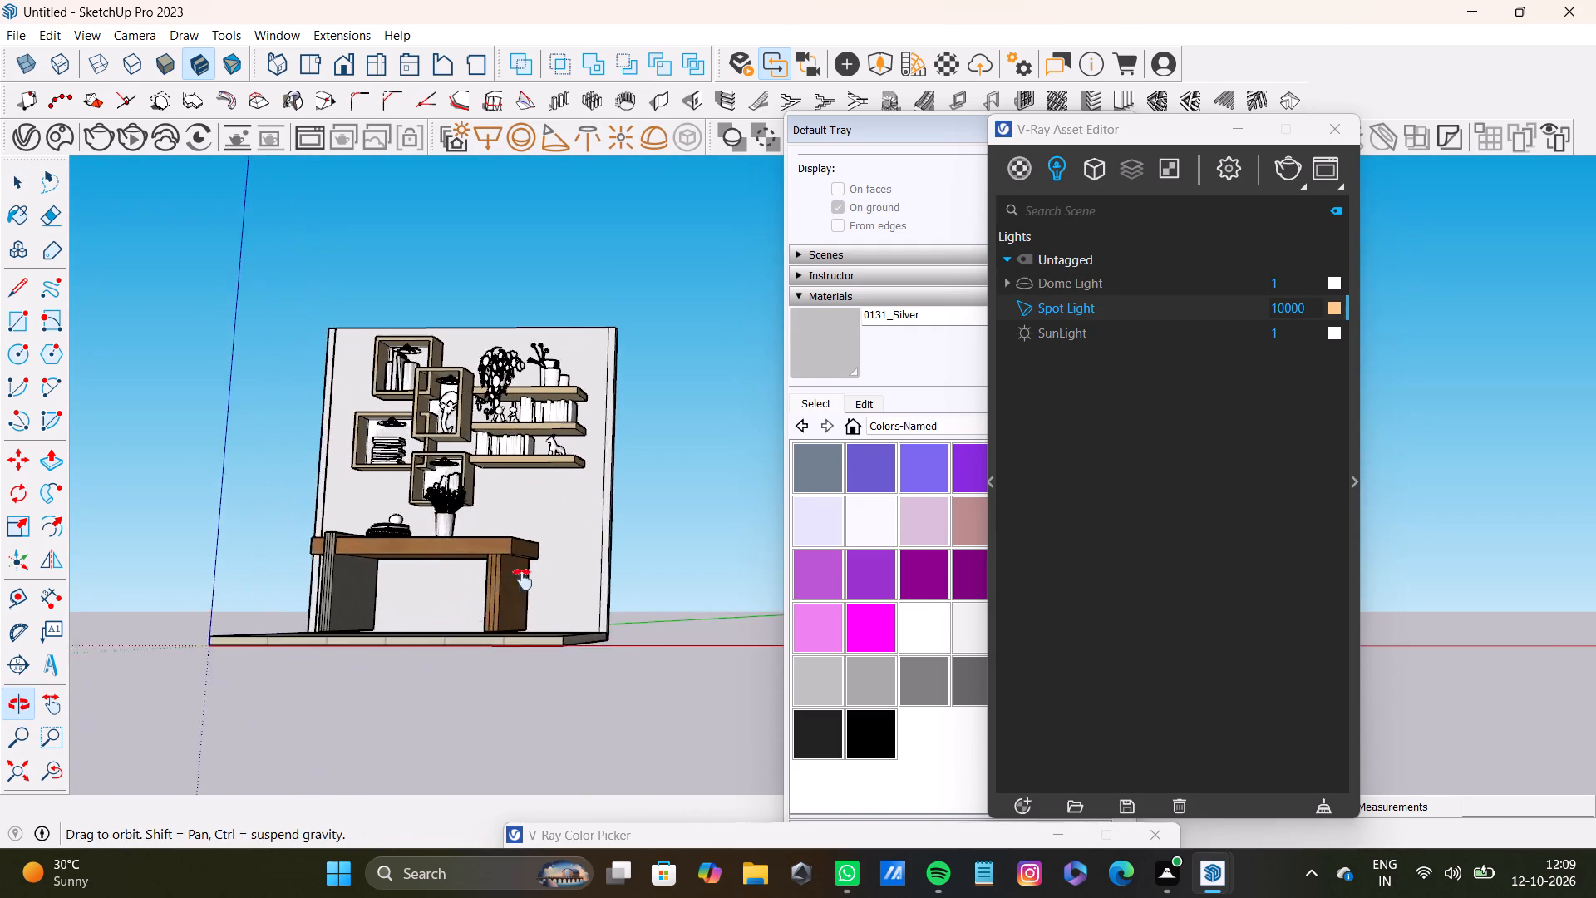
pyautogui.keyDown('shift'); pyautogui.moveTo(523, 580); pyautogui.dragTo(509, 676, button='middle'); pyautogui.keyUp('shift')
pyautogui.keyDown('shift'); pyautogui.scroll(7, 491, 585); pyautogui.keyUp('shift')
pyautogui.keyDown('shift'); pyautogui.moveTo(496, 575); pyautogui.dragTo(450, 622, button='middle'); pyautogui.keyUp('shift')
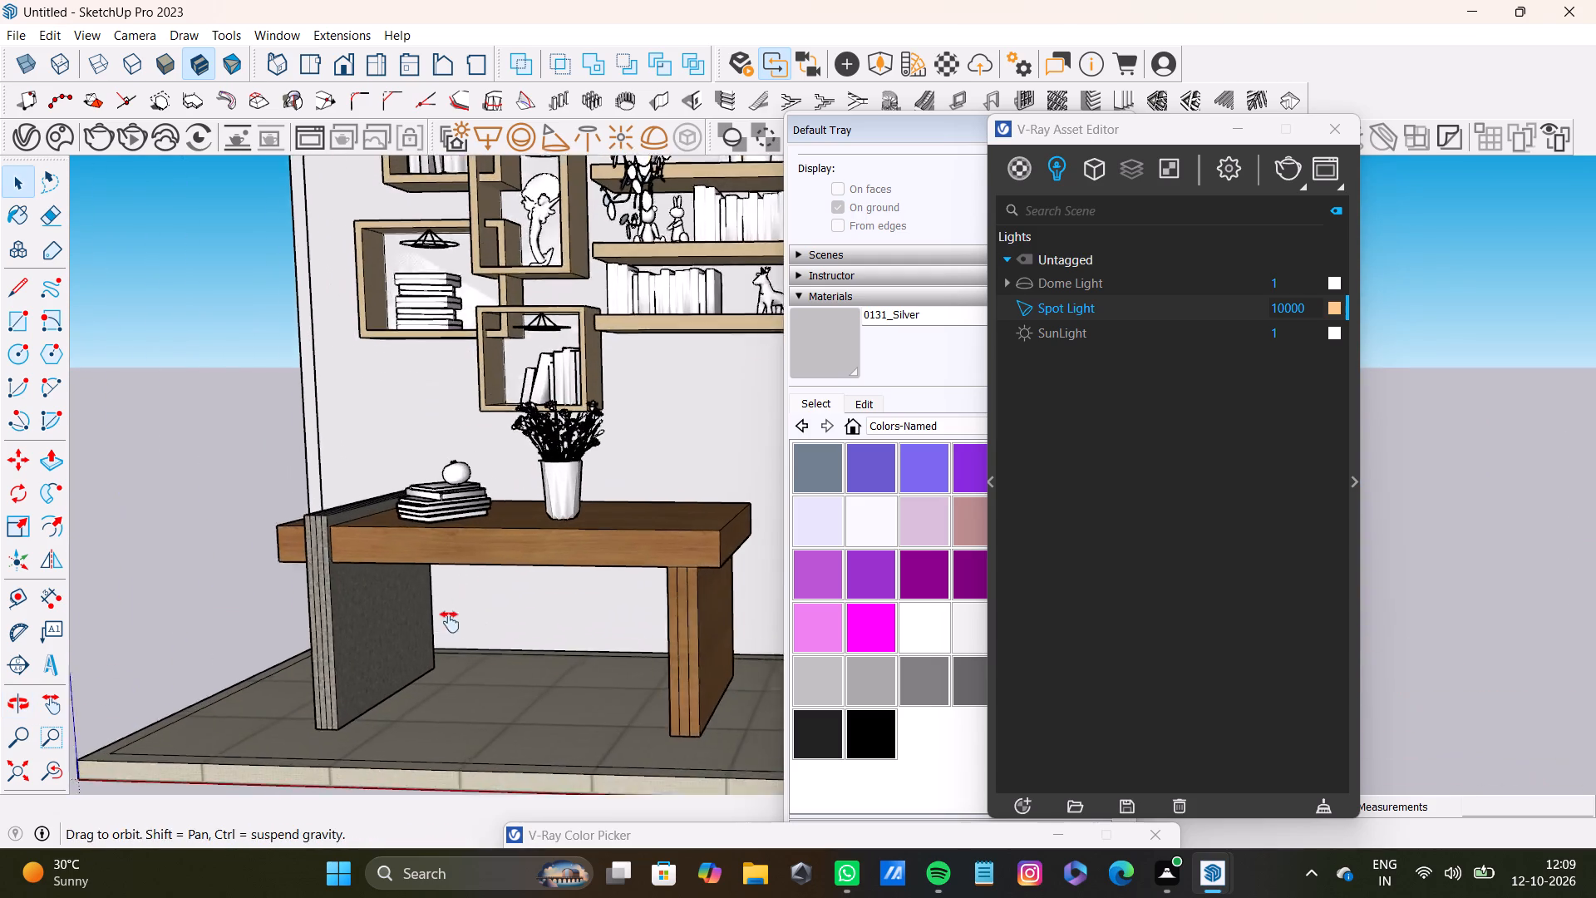
pyautogui.keyDown('shift'); pyautogui.moveTo(450, 622); pyautogui.dragTo(422, 670, button='middle'); pyautogui.keyUp('shift')
pyautogui.scroll(-2, 425, 667)
pyautogui.moveTo(431, 659); pyautogui.dragTo(462, 589, button='middle')
pyautogui.scroll(-1, 462, 589)
pyautogui.middleClick(462, 589)
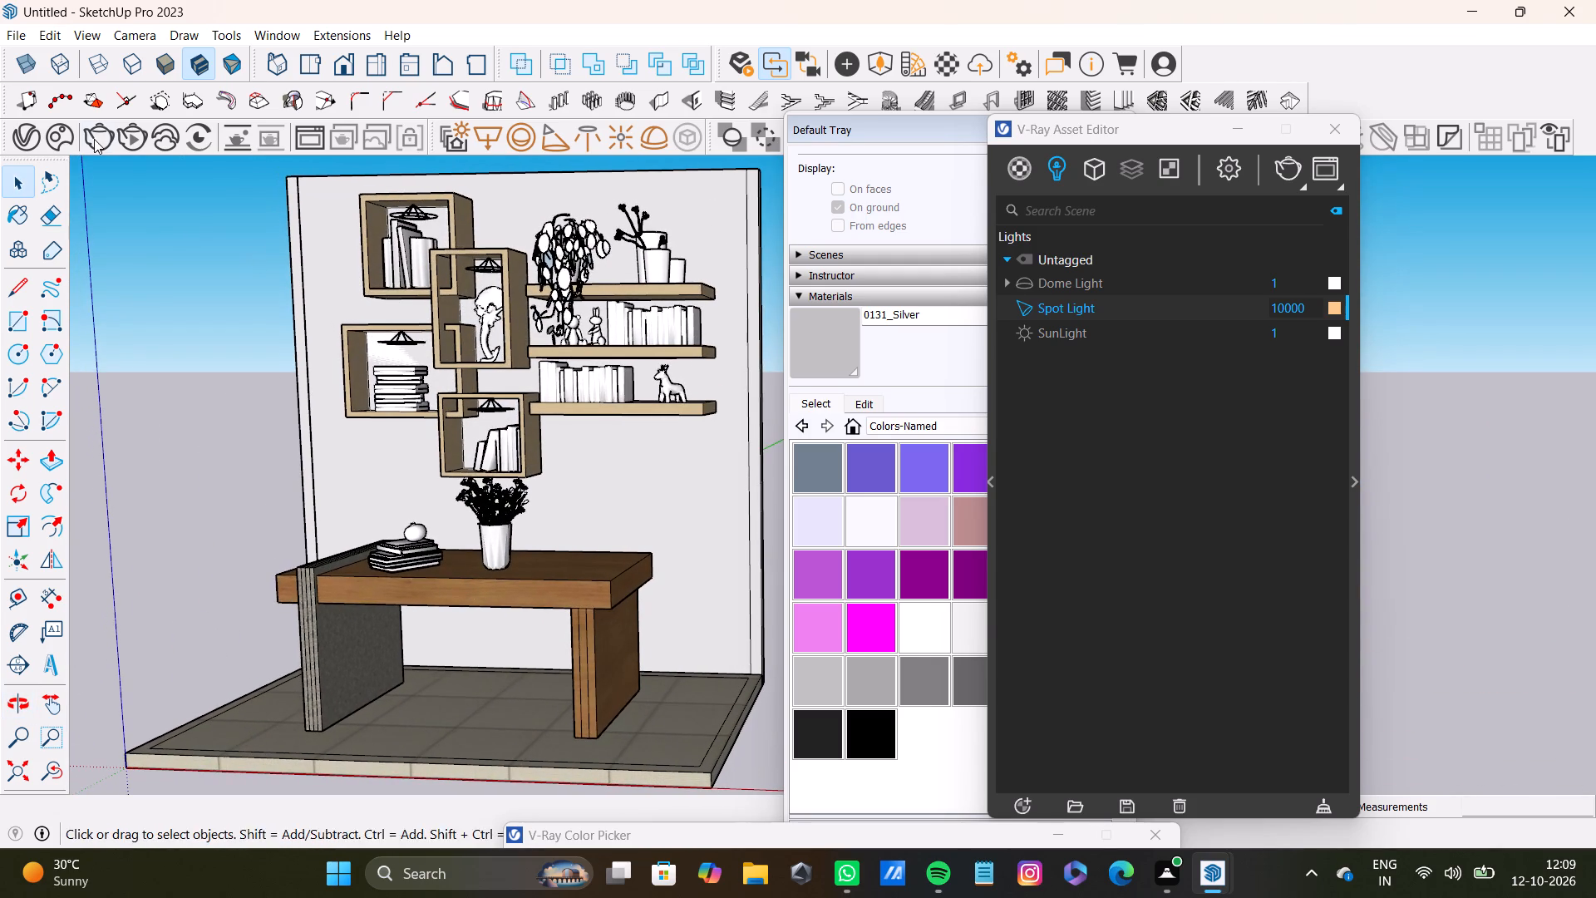
pyautogui.click(138, 137)
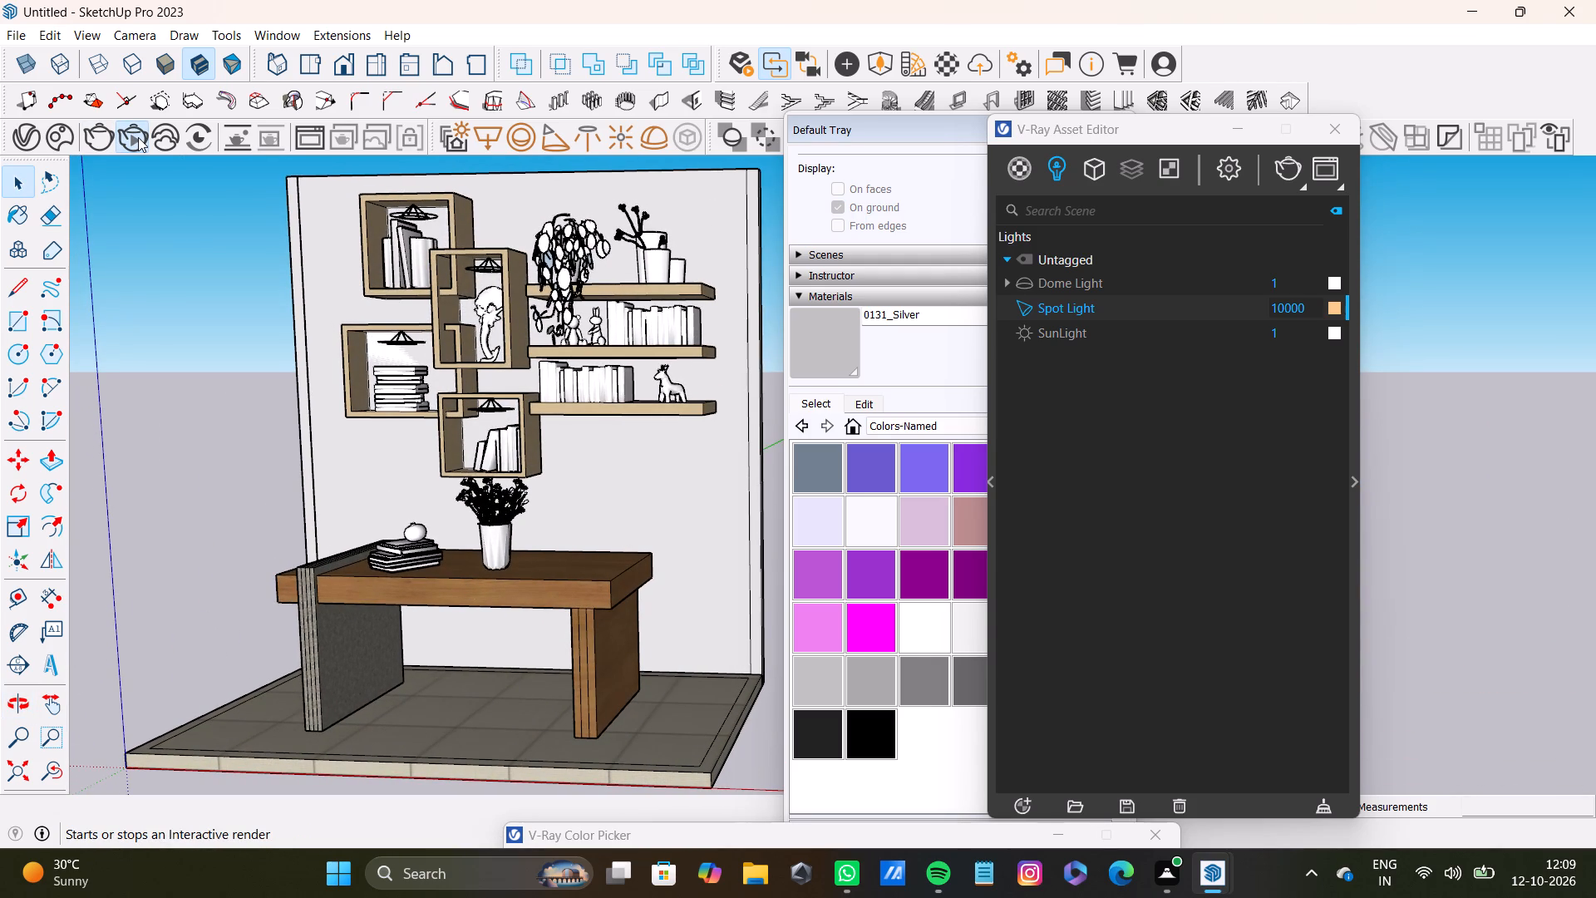
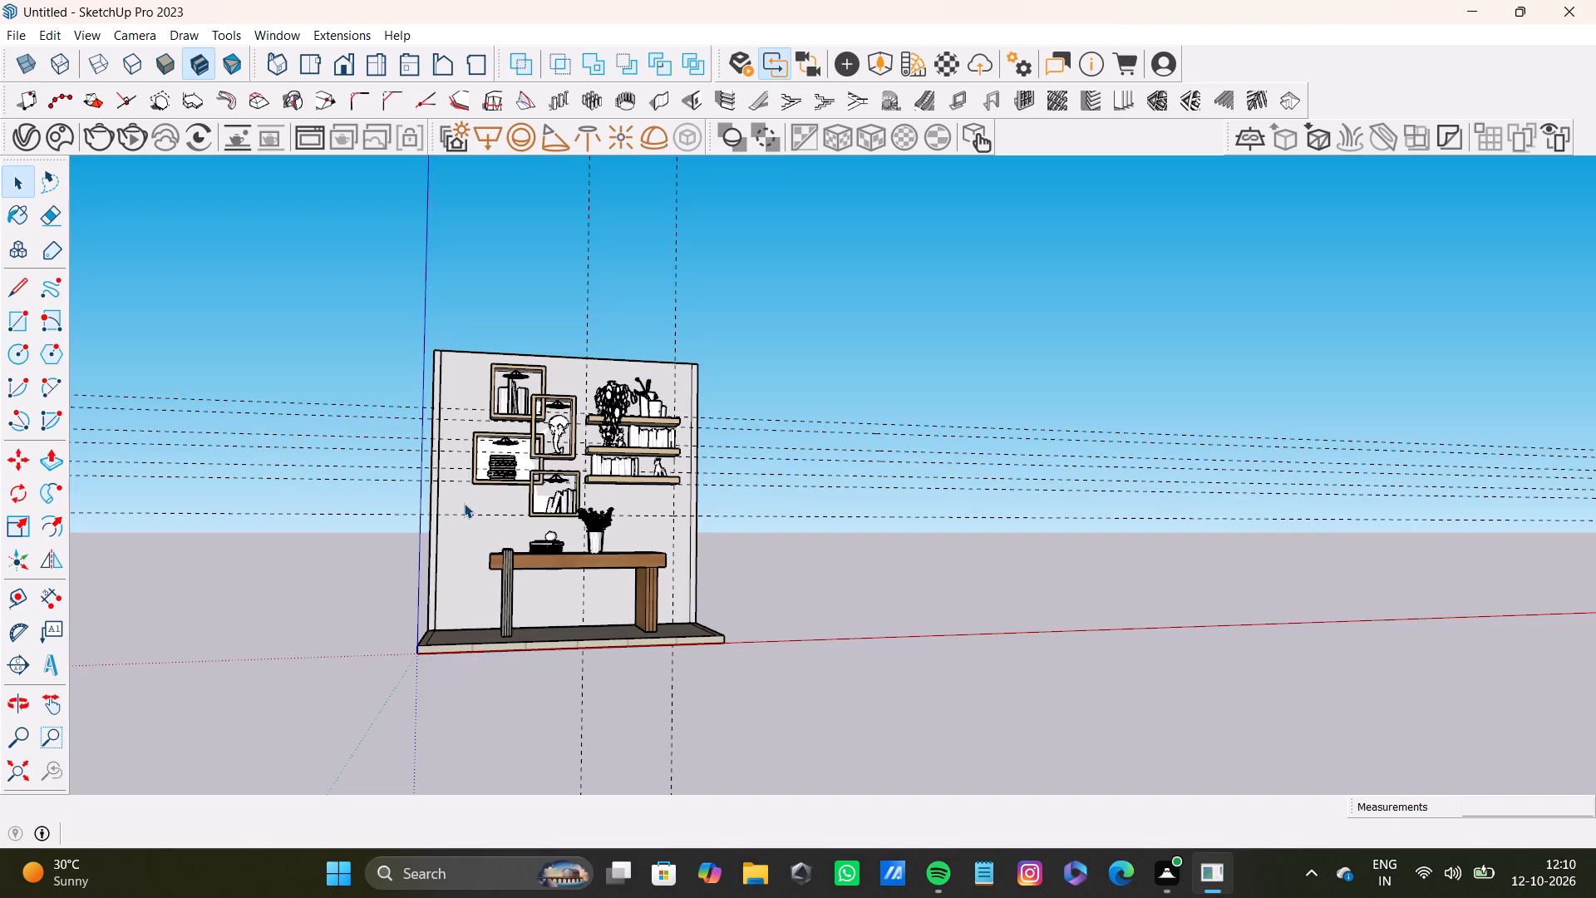
# Examine the room model with the desk, wall shelves and box frames from several angles and distances.
pyautogui.scroll(8, 544, 529)
pyautogui.scroll(-9, 544, 529)
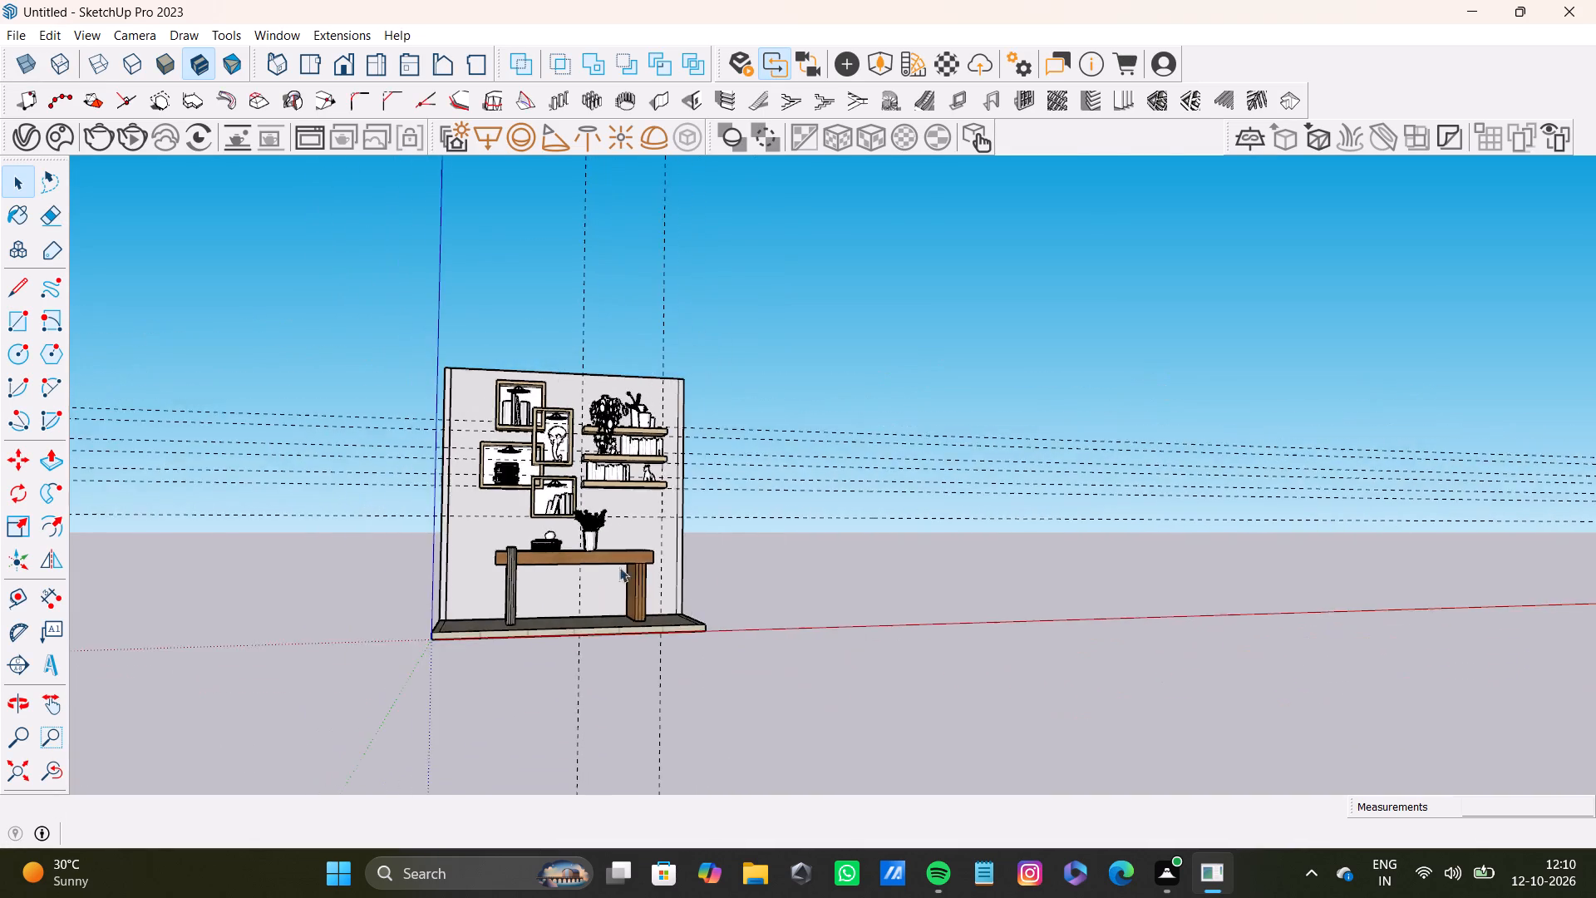
pyautogui.moveTo(698, 584); pyautogui.dragTo(591, 641, button='middle')
pyautogui.scroll(12, 628, 561)
pyautogui.scroll(-5, 581, 503)
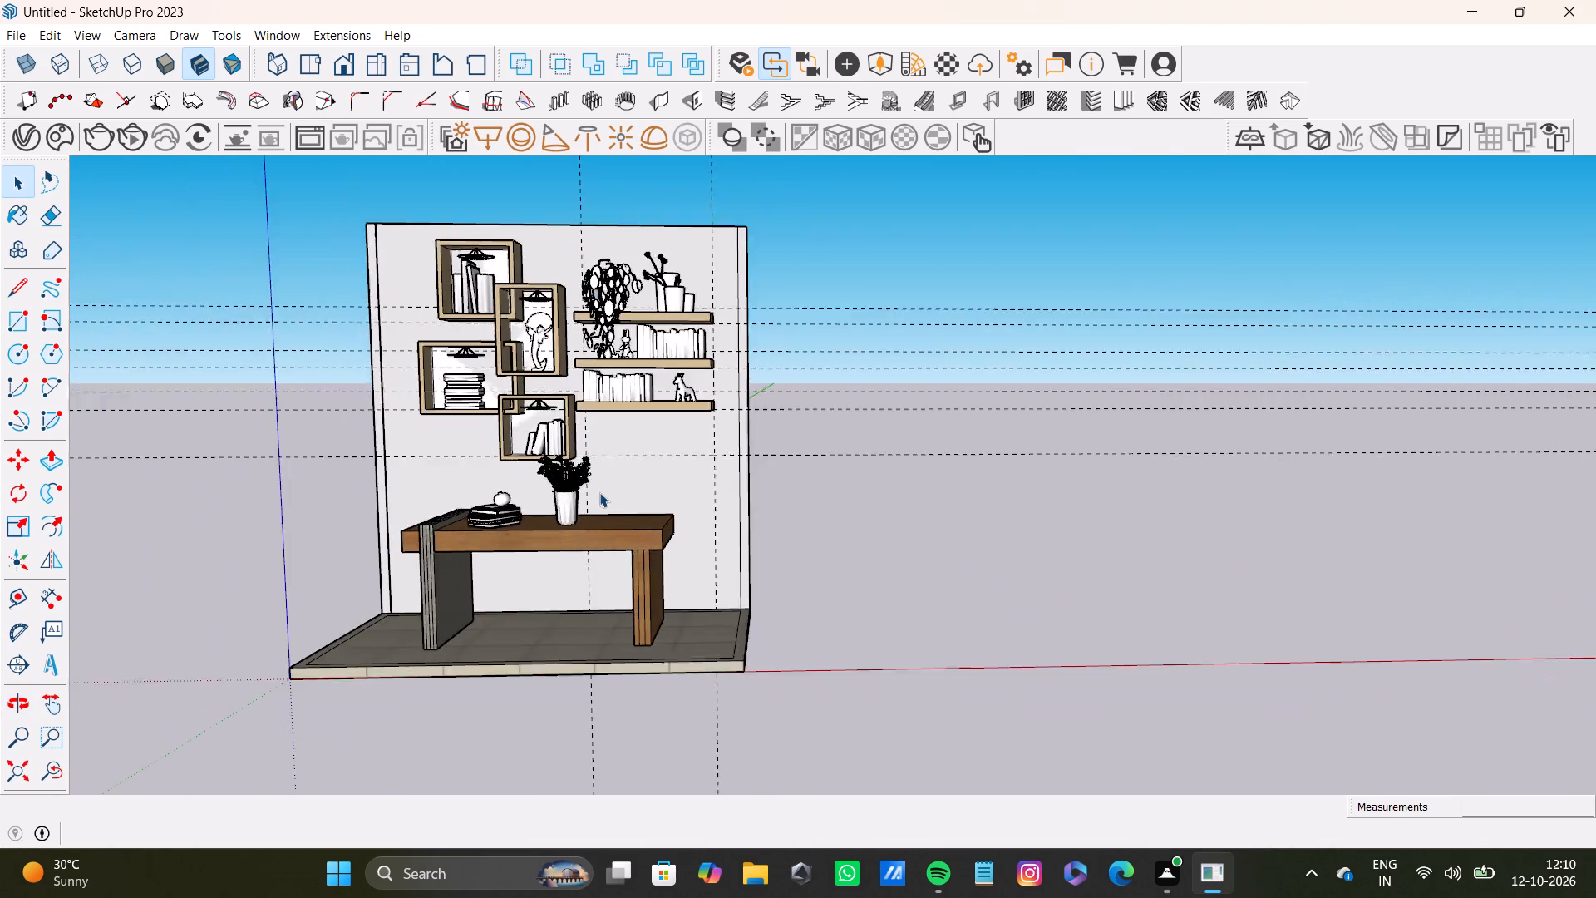
pyautogui.scroll(-3, 599, 492)
pyautogui.keyDown('shift'); pyautogui.moveTo(600, 492); pyautogui.dragTo(637, 578, button='middle'); pyautogui.keyUp('shift')
pyautogui.keyDown('shift'); pyautogui.scroll(-1, 635, 586); pyautogui.keyUp('shift')
# Dismiss the Enscape new-version notification.
pyautogui.click(12, 37)
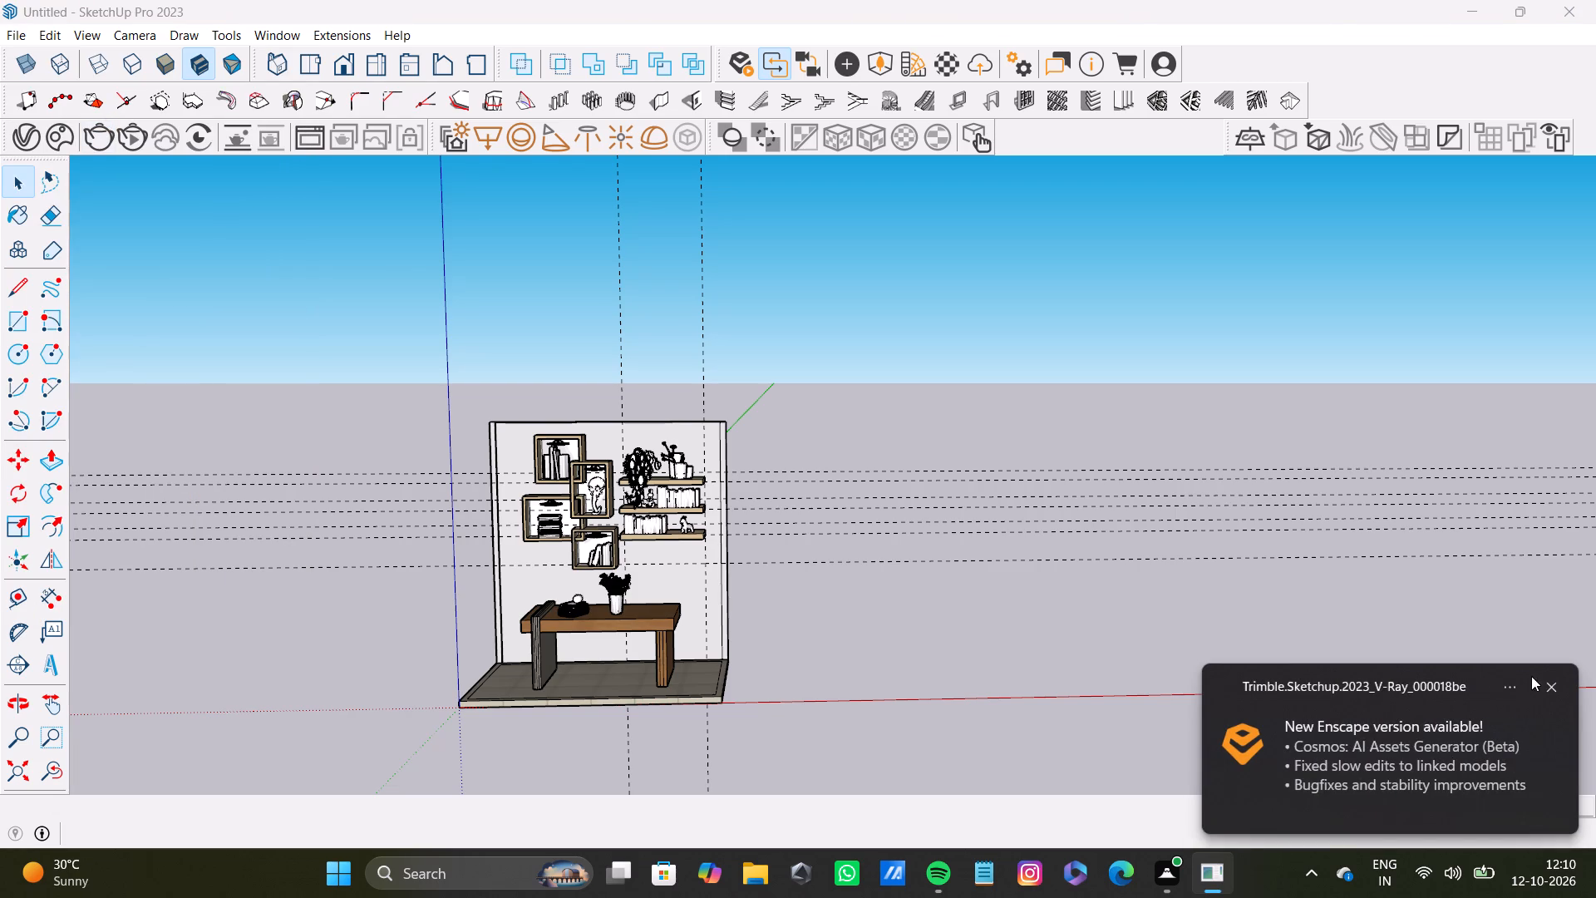
pyautogui.click(1549, 679)
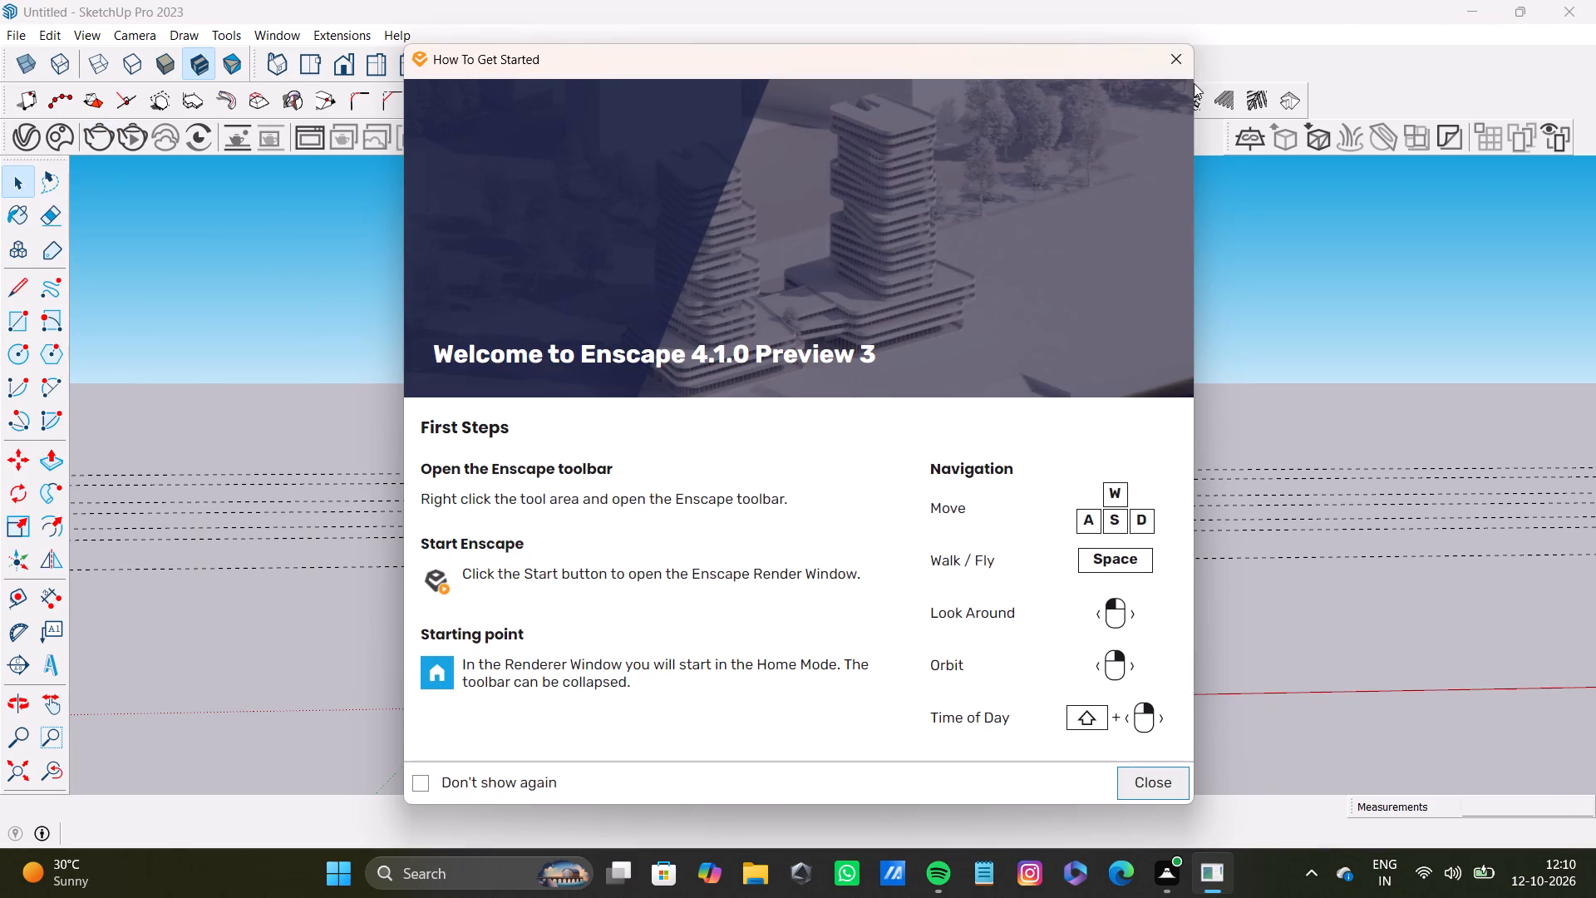
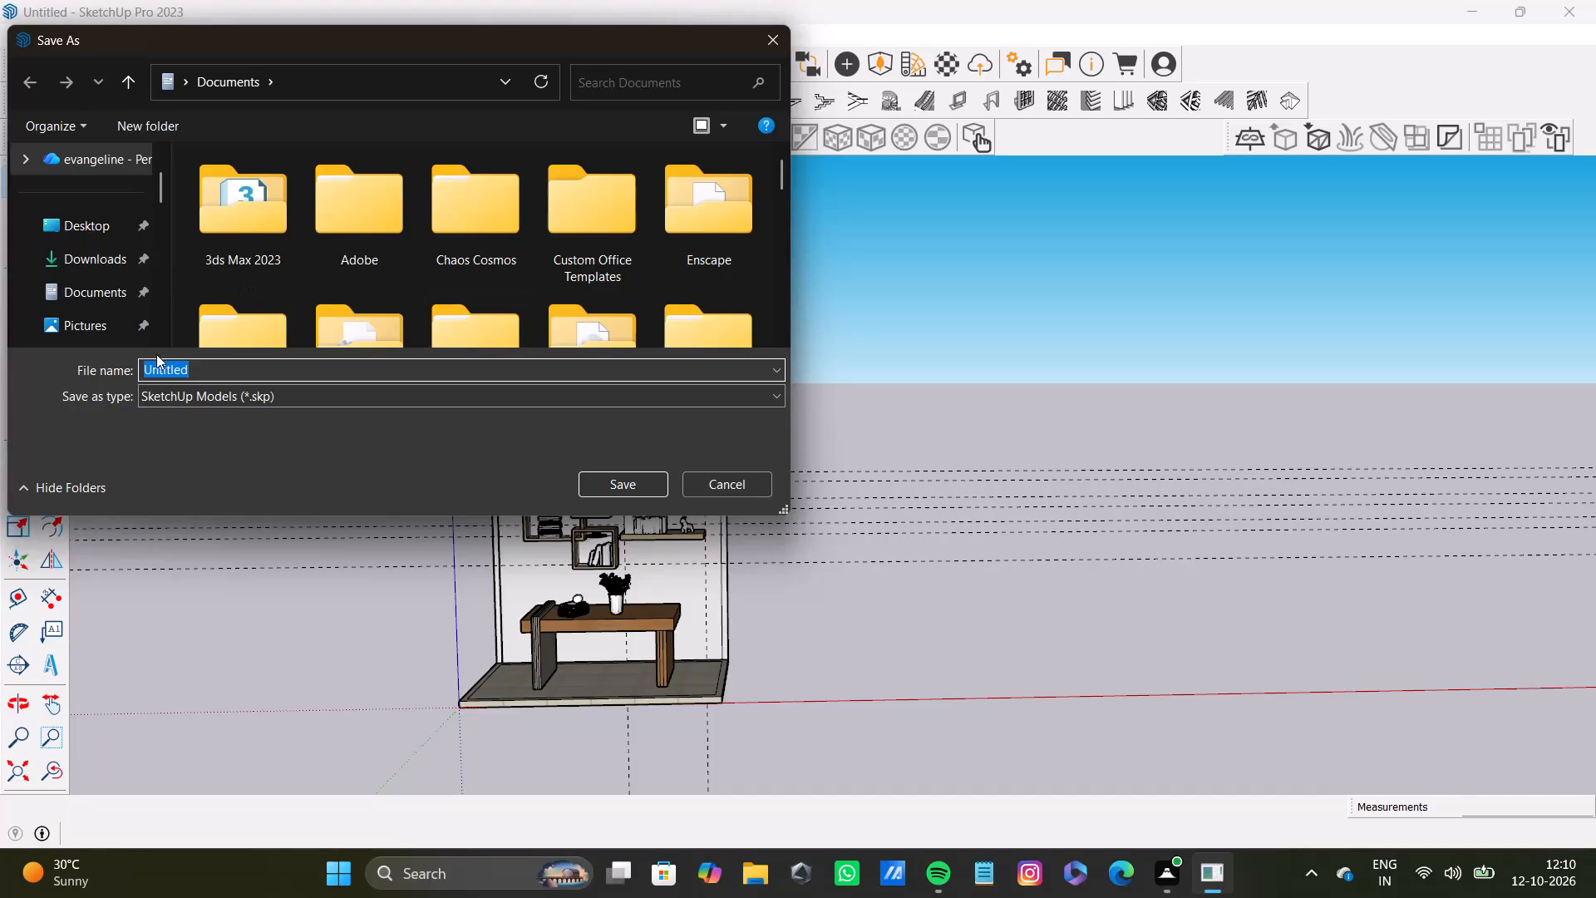
# Save the model as a SketchUp file named "12oct fig1" in the pdfs folder on the Desktop.
pyautogui.scroll(-4, 96, 294)
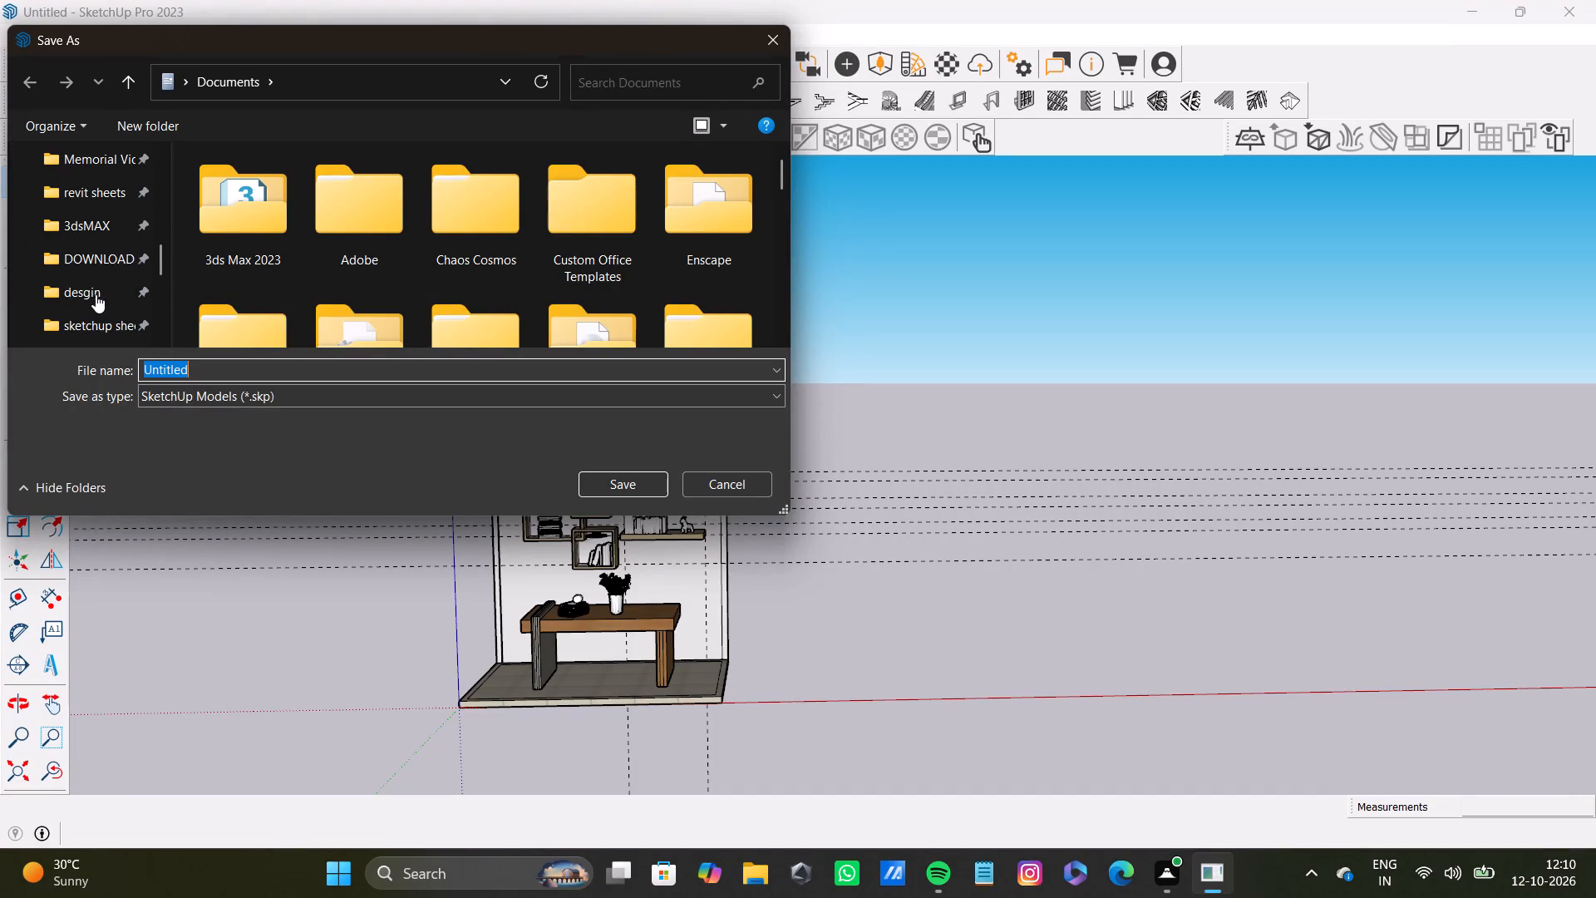
pyautogui.scroll(-3, 97, 304)
pyautogui.click(100, 165)
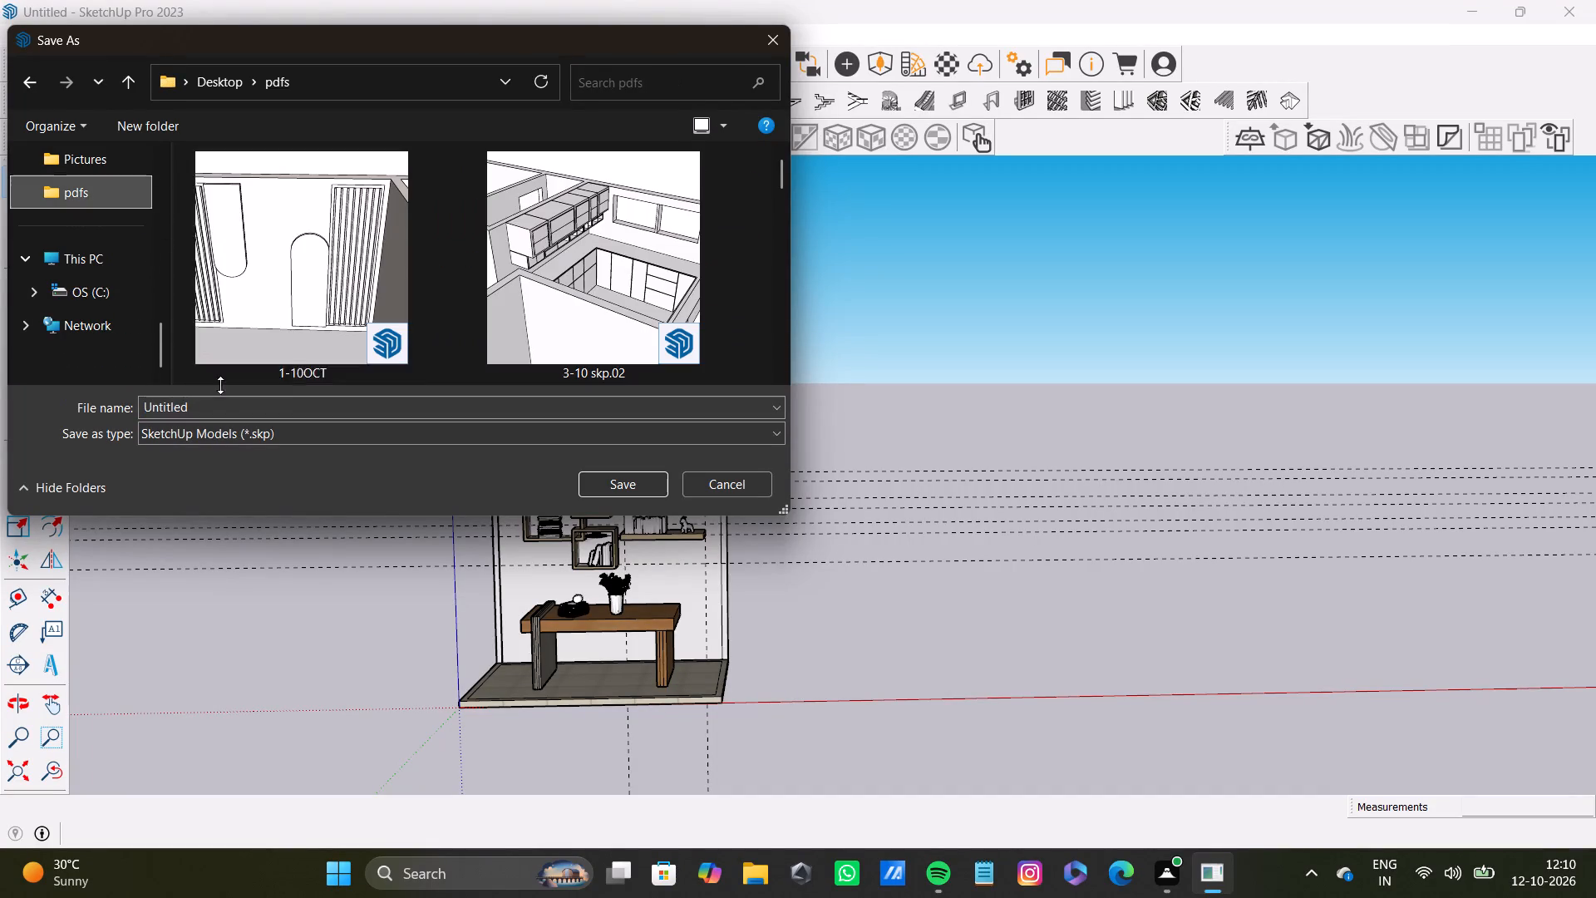
pyautogui.moveTo(219, 406); pyautogui.dragTo(101, 407)
pyautogui.press('BackSpace')
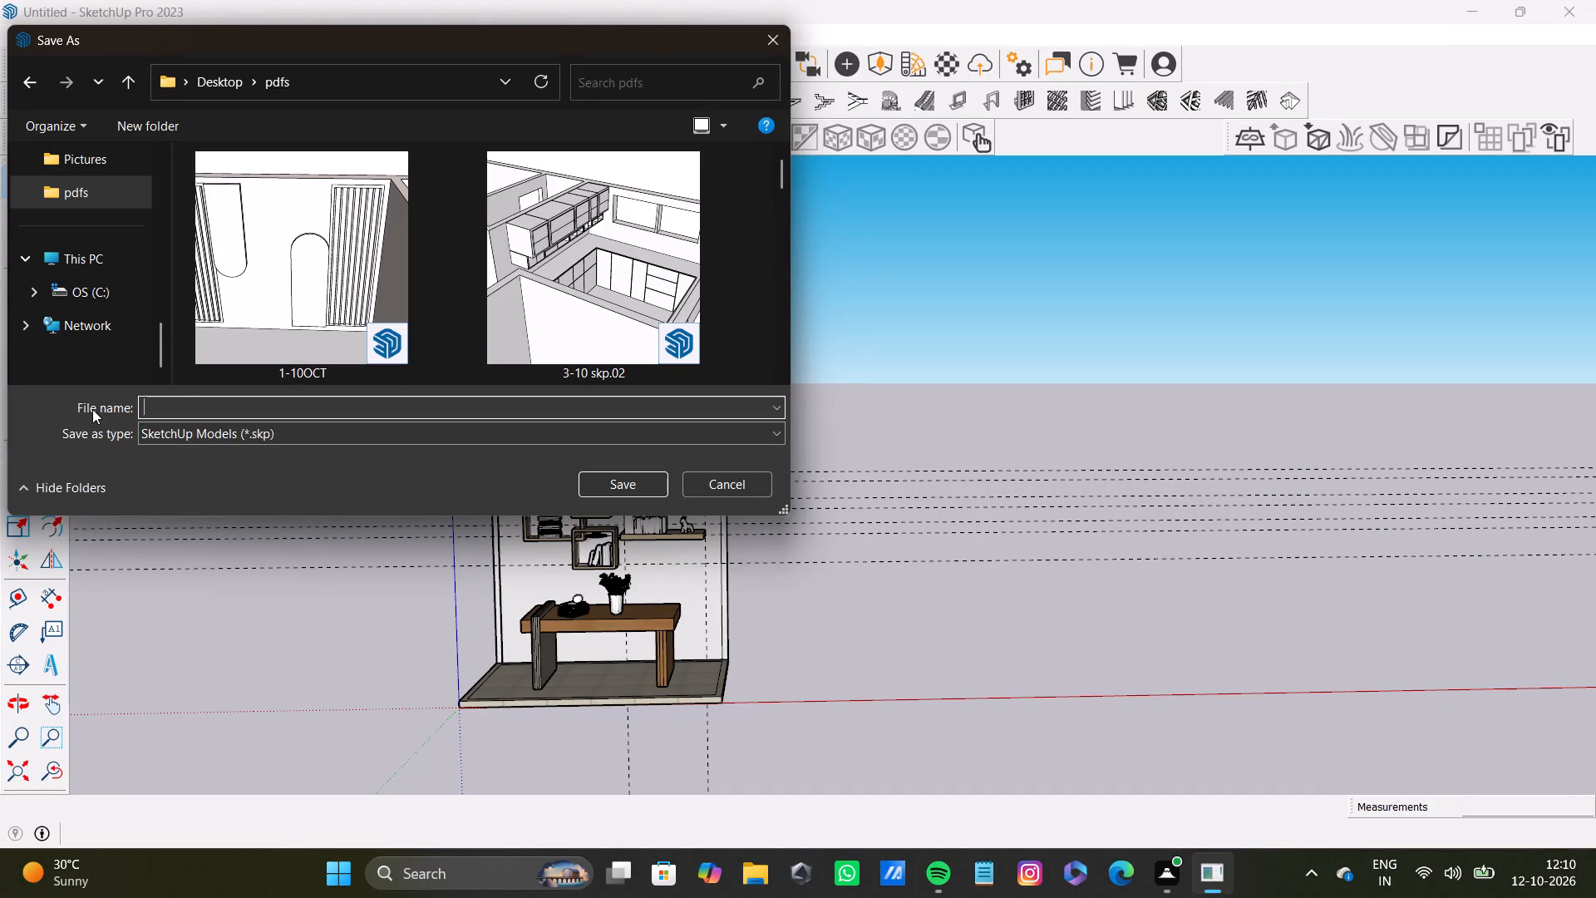
pyautogui.write('12oct')
pyautogui.press('space')
pyautogui.write('fig1')
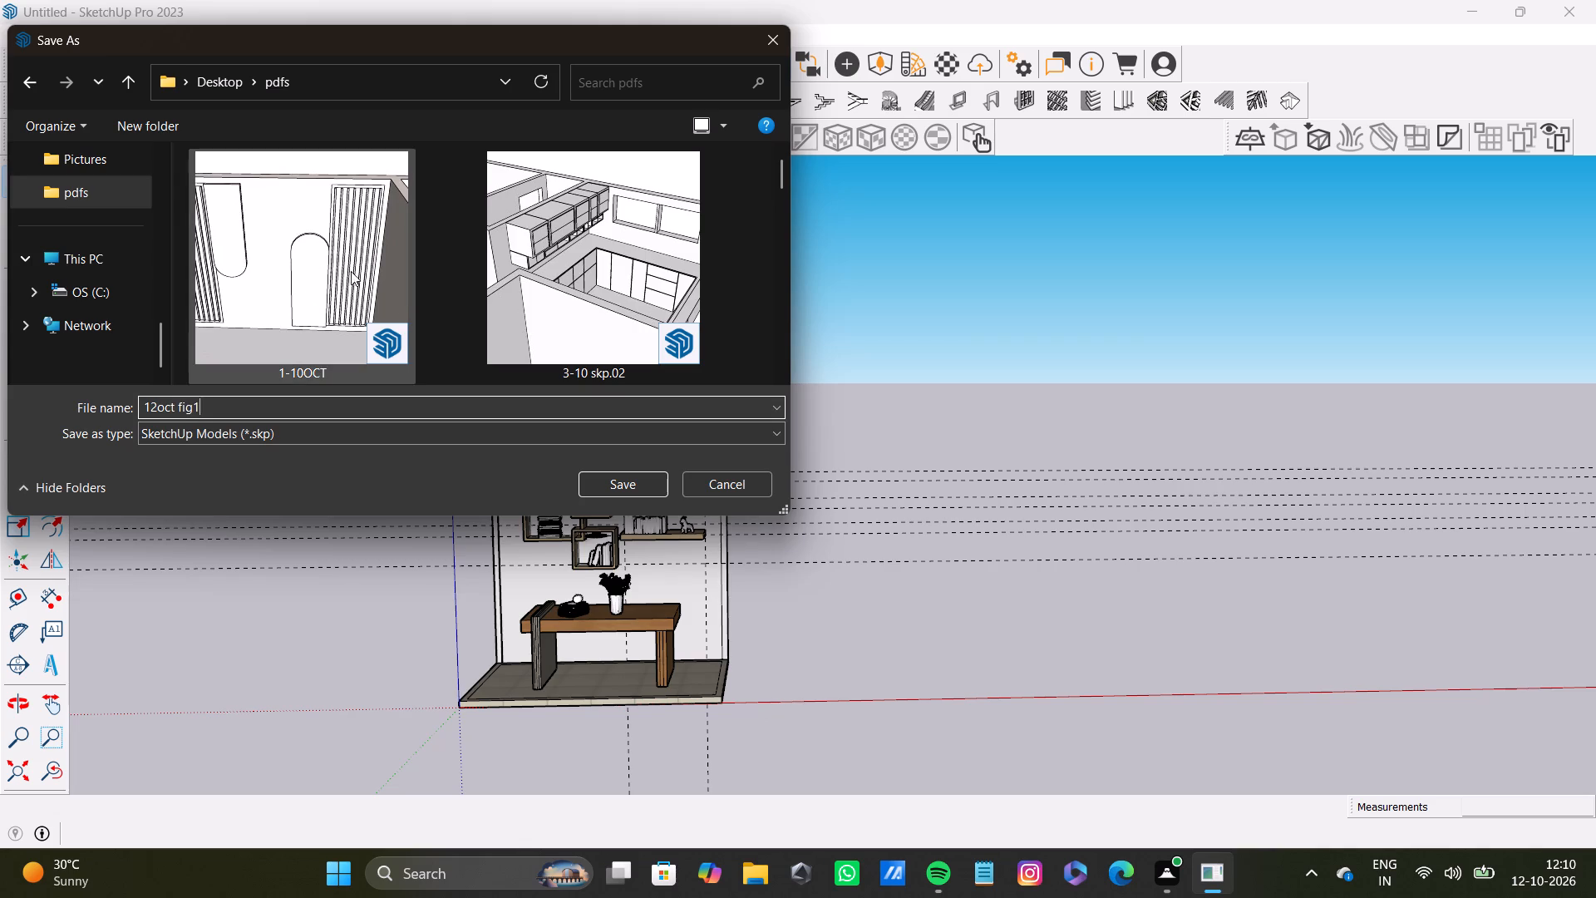
pyautogui.click(629, 482)
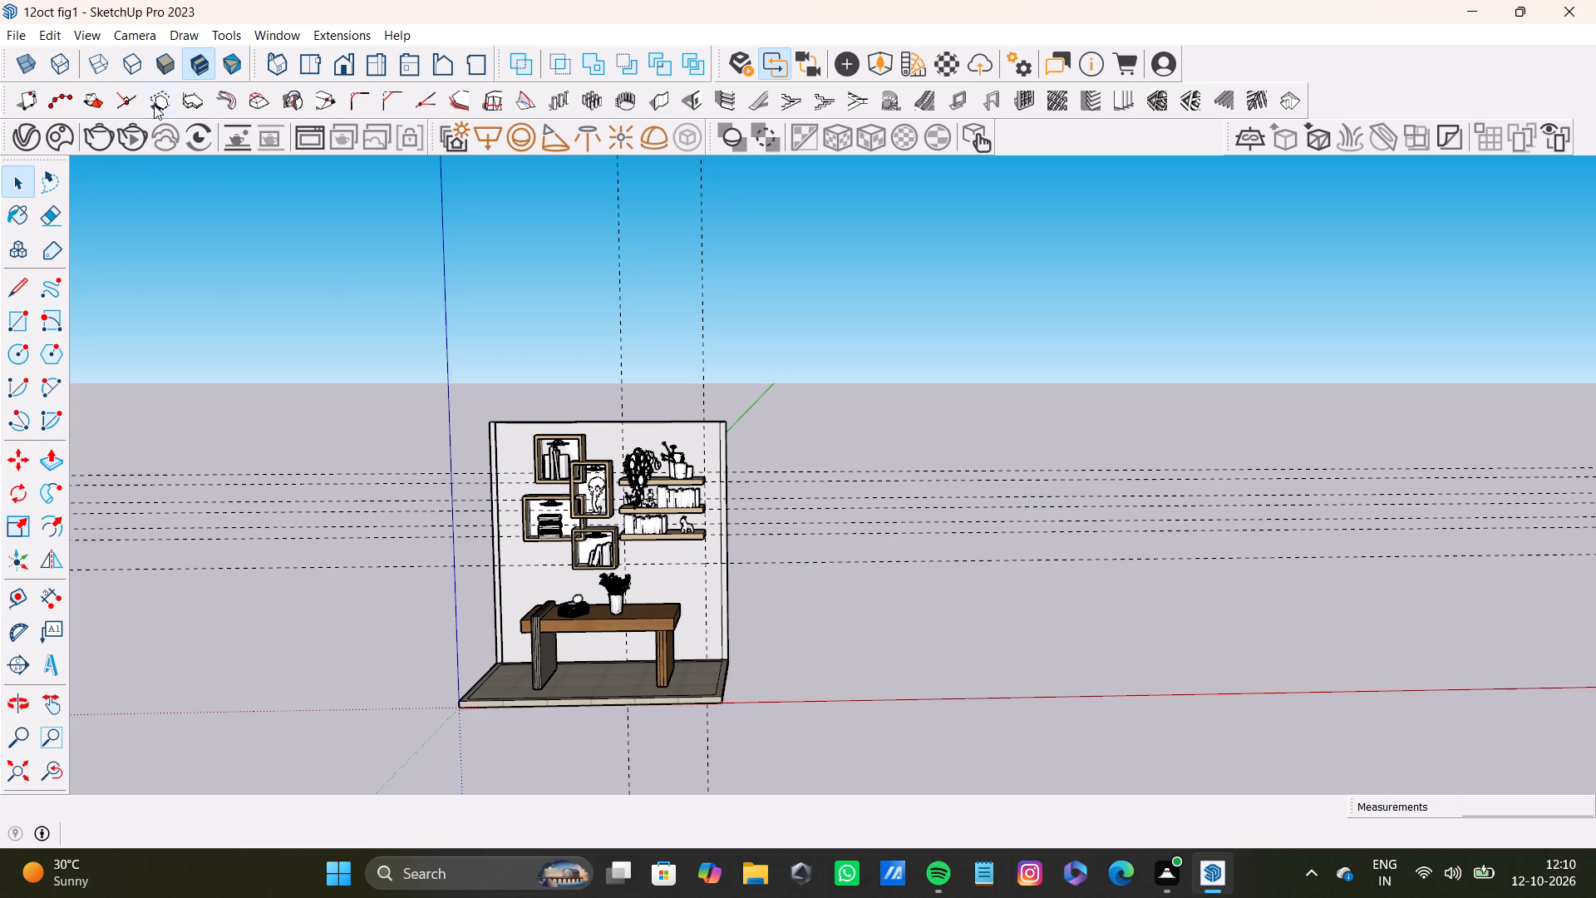
# Delete all construction guides from the model.
pyautogui.click(54, 32)
pyautogui.click(132, 200)
# Examine the desk, box frames and wall shelves from several angles, ending on a slightly angled front view of the whole set.
pyautogui.scroll(2, 585, 574)
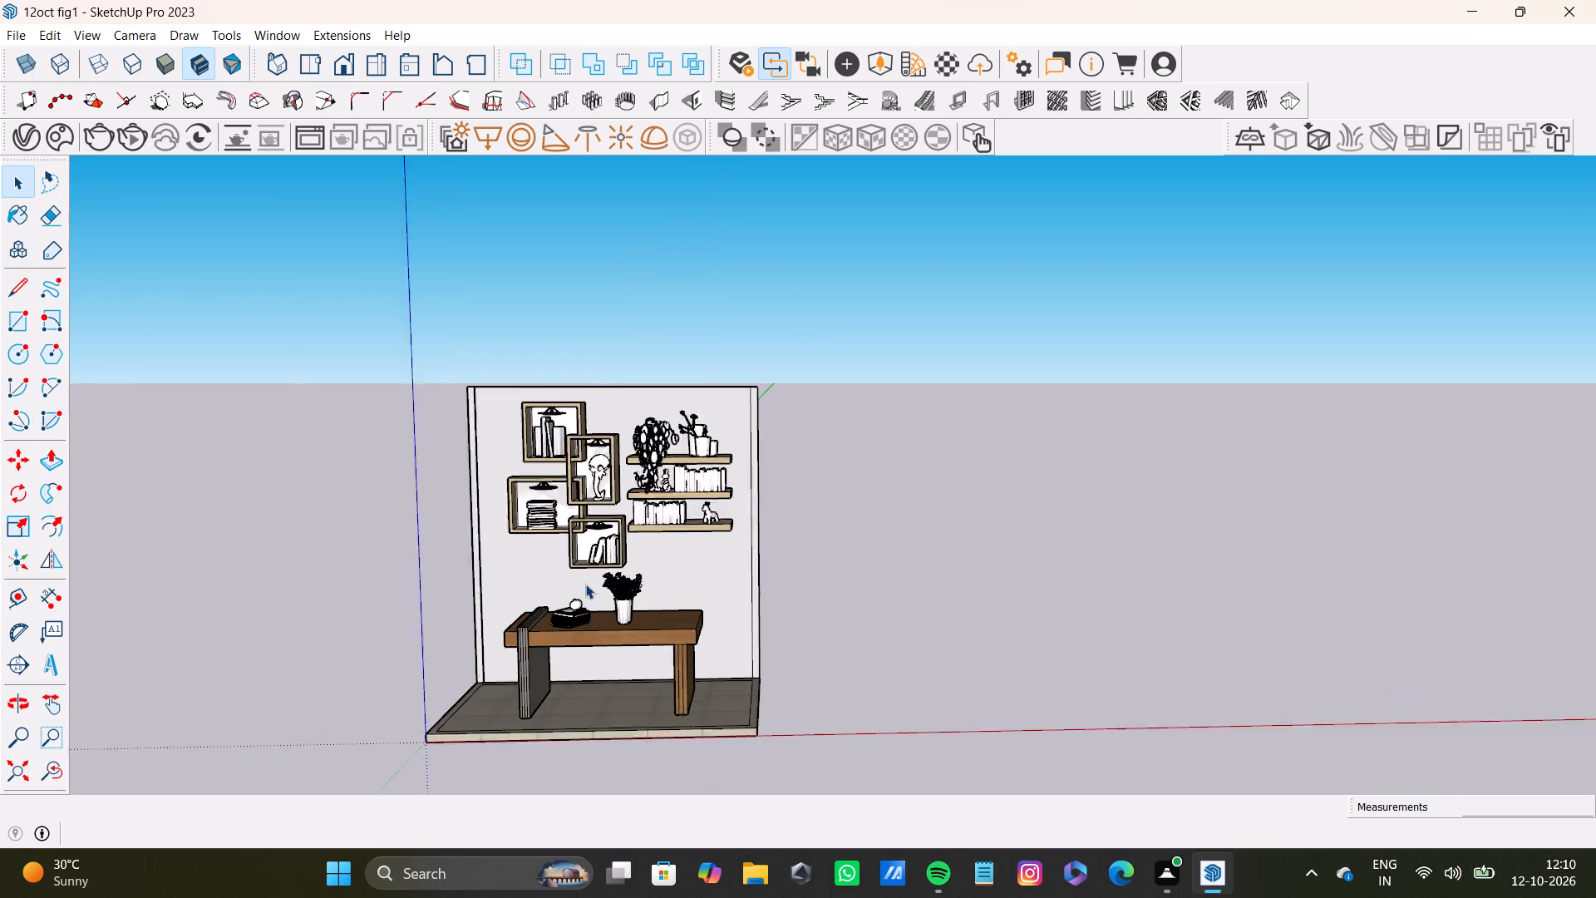
pyautogui.scroll(10, 585, 584)
pyautogui.moveTo(625, 647); pyautogui.dragTo(493, 659, button='middle')
pyautogui.scroll(-8, 498, 649)
pyautogui.keyDown('shift'); pyautogui.moveTo(502, 646); pyautogui.dragTo(520, 635, button='middle'); pyautogui.keyUp('shift')
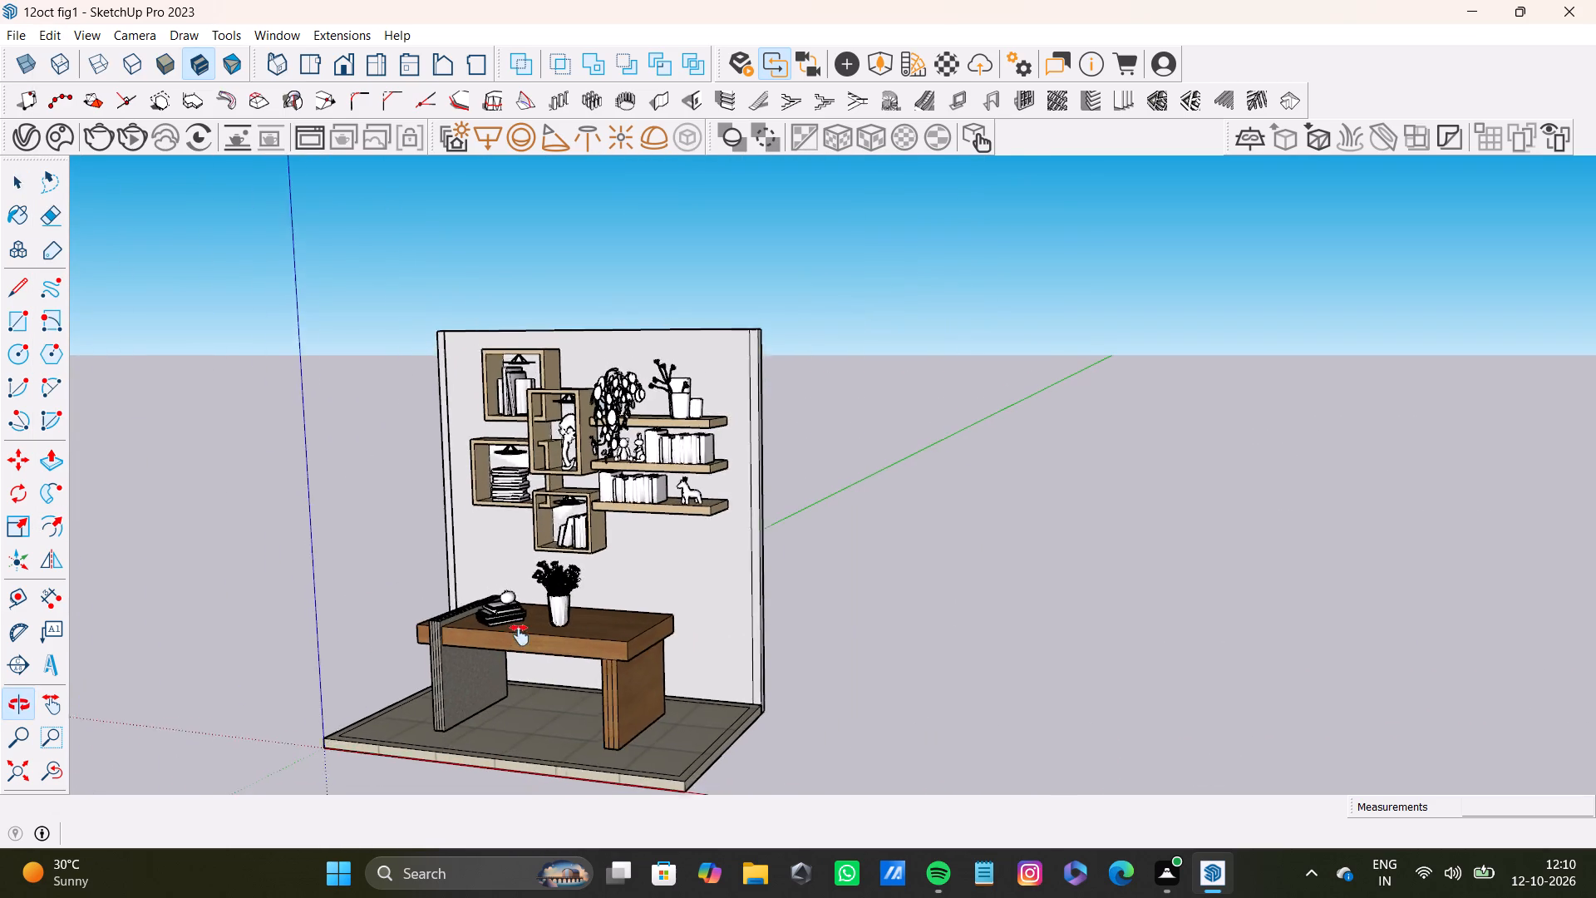
pyautogui.keyDown('shift'); pyautogui.moveTo(520, 635); pyautogui.dragTo(480, 637, button='middle'); pyautogui.keyUp('shift')
pyautogui.scroll(3, 480, 637)
pyautogui.moveTo(485, 636); pyautogui.dragTo(509, 525, button='middle')
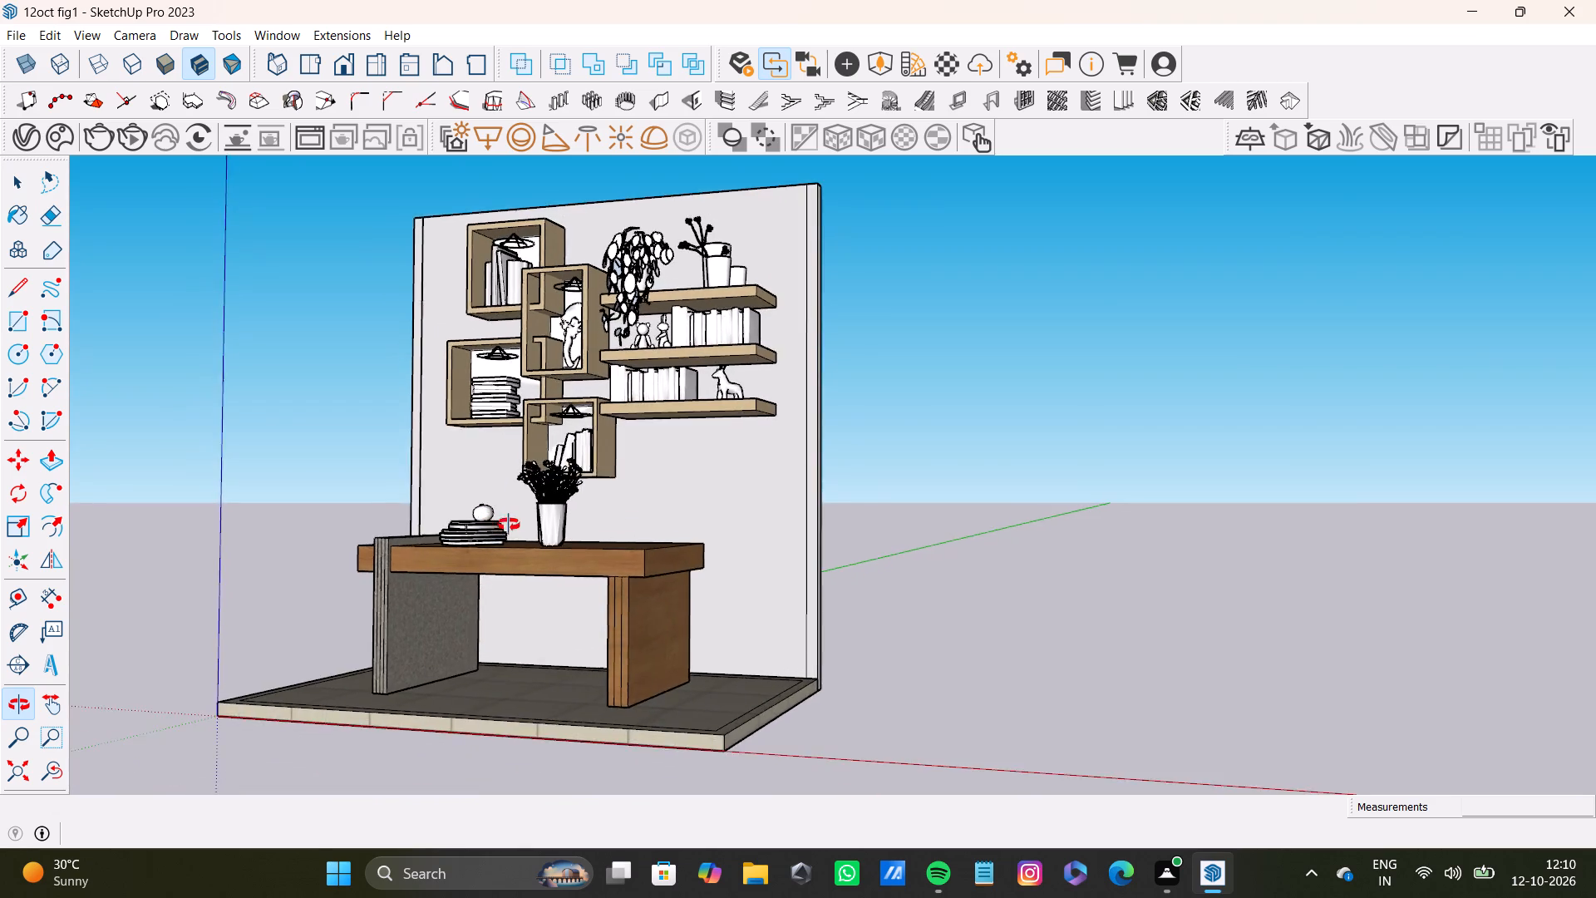
pyautogui.moveTo(509, 525); pyautogui.dragTo(755, 557, button='middle')
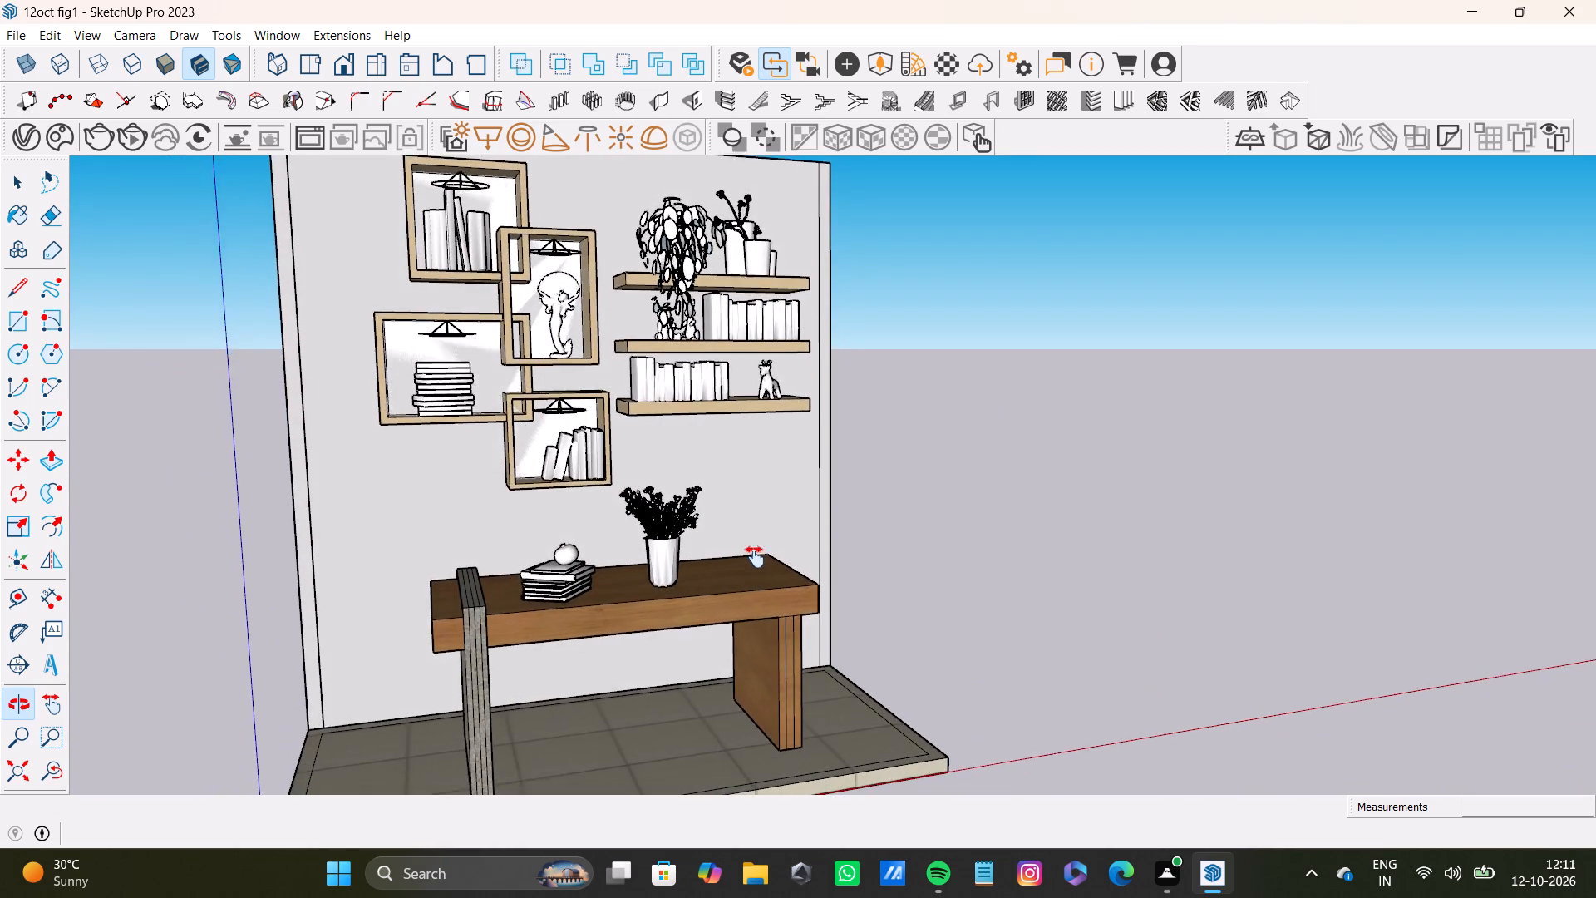
pyautogui.moveTo(755, 557); pyautogui.dragTo(764, 565, button='middle')
pyautogui.scroll(-3, 753, 572)
pyautogui.keyDown('shift'); pyautogui.moveTo(691, 534); pyautogui.dragTo(673, 477, button='middle'); pyautogui.keyUp('shift')
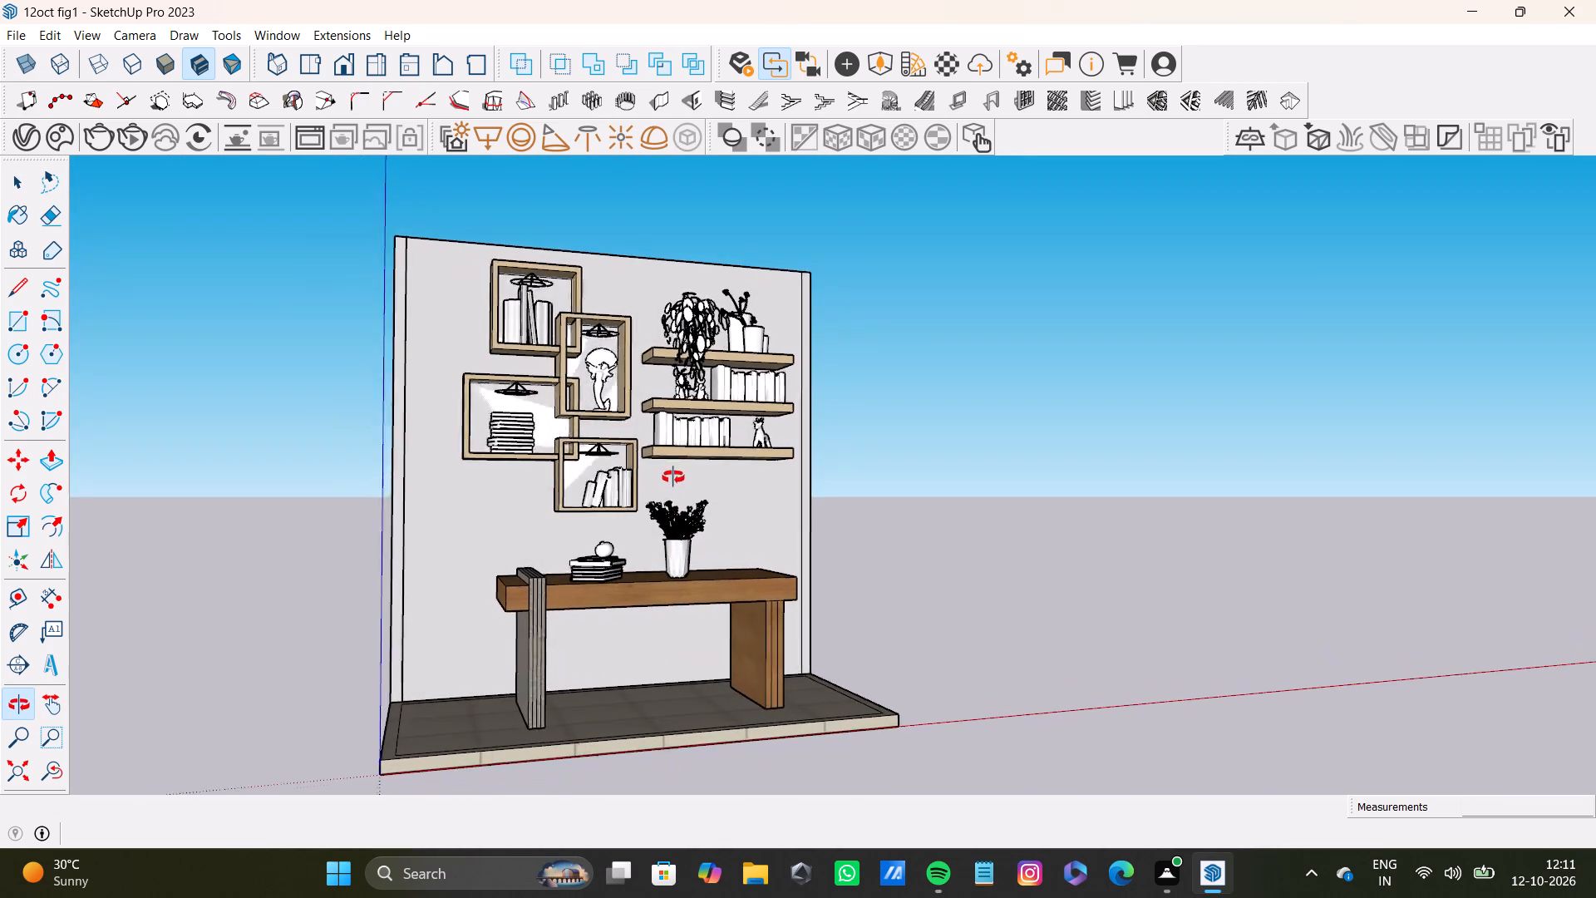
pyautogui.keyDown('shift'); pyautogui.moveTo(673, 477); pyautogui.dragTo(639, 499, button='middle'); pyautogui.keyUp('shift')
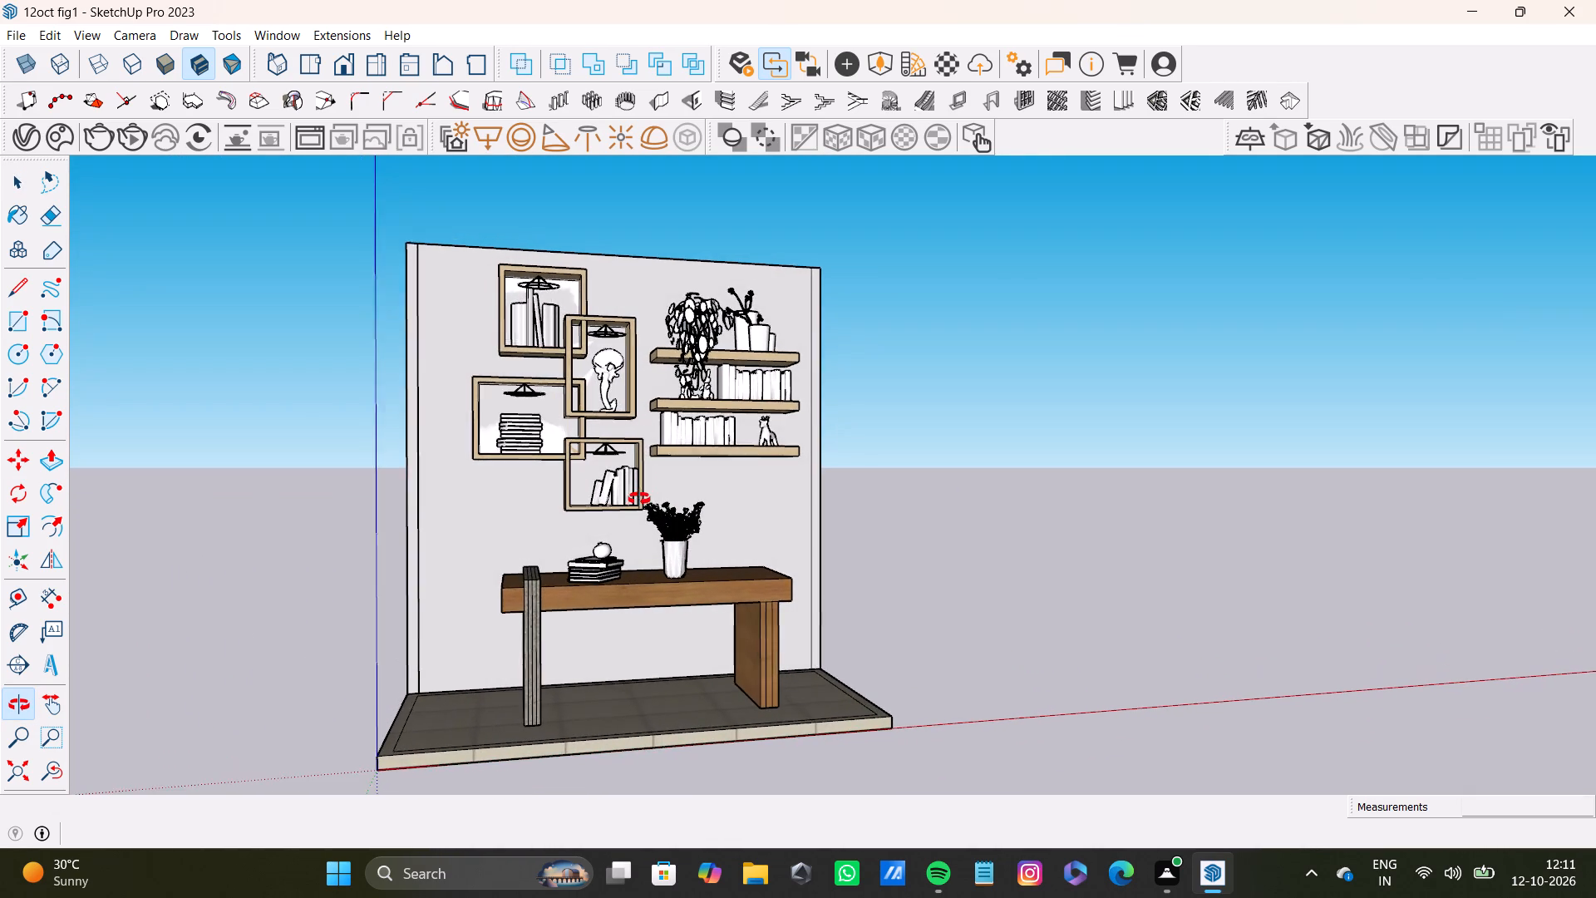
pyautogui.keyDown('shift'); pyautogui.moveTo(639, 499); pyautogui.dragTo(638, 499, button='middle'); pyautogui.keyUp('shift')
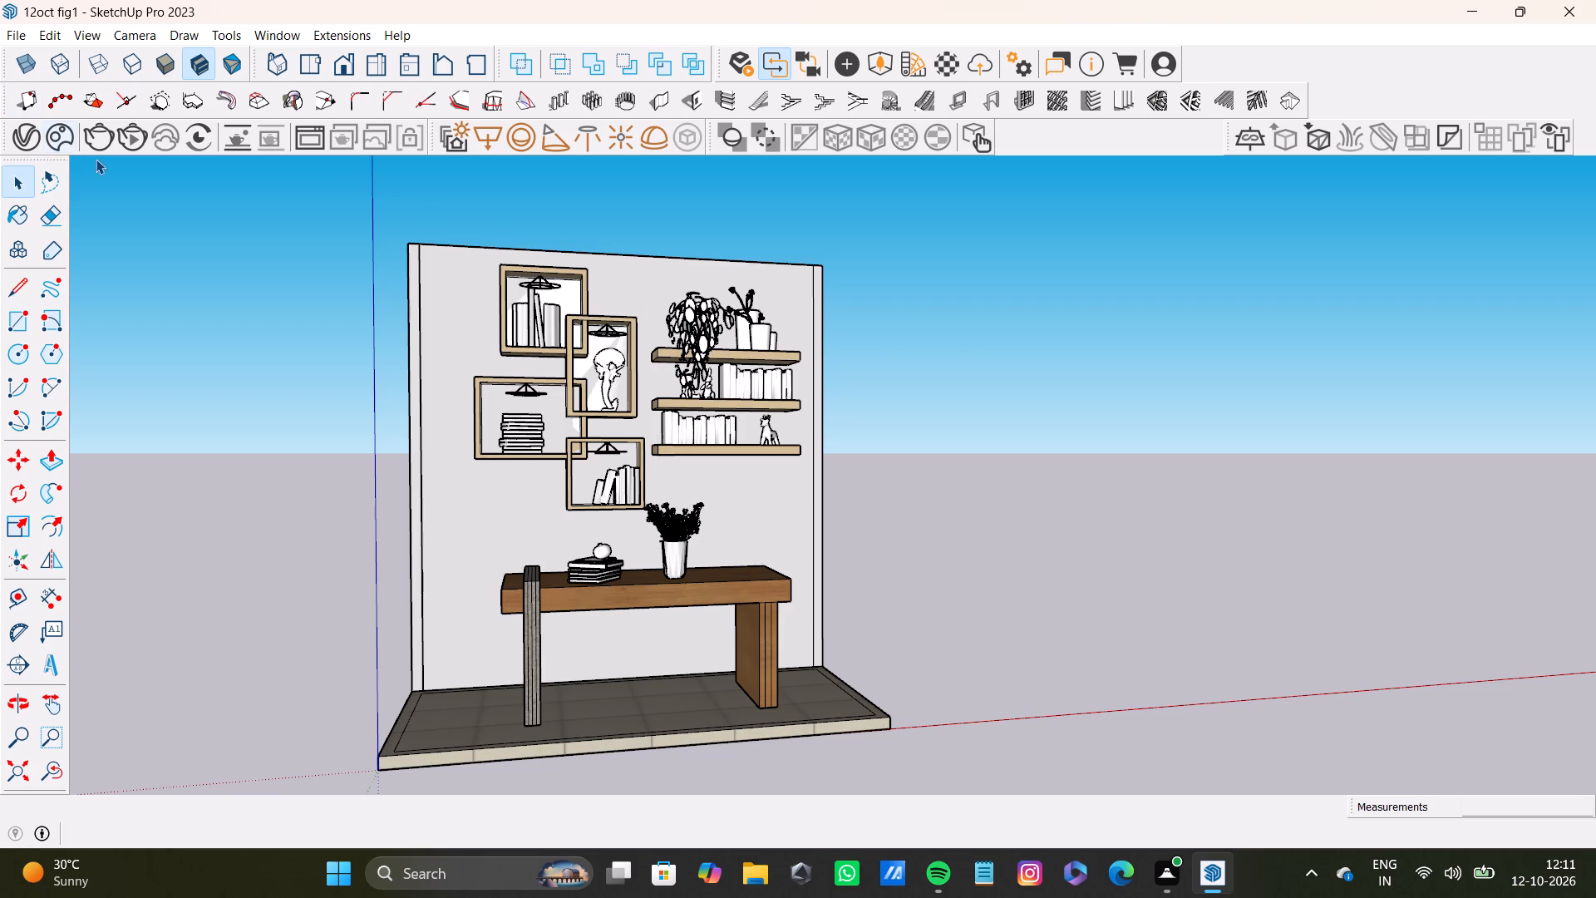
# Set the Spot Light's intensity to 1000 in the V-Ray Asset Editor's lights.
pyautogui.click(23, 140)
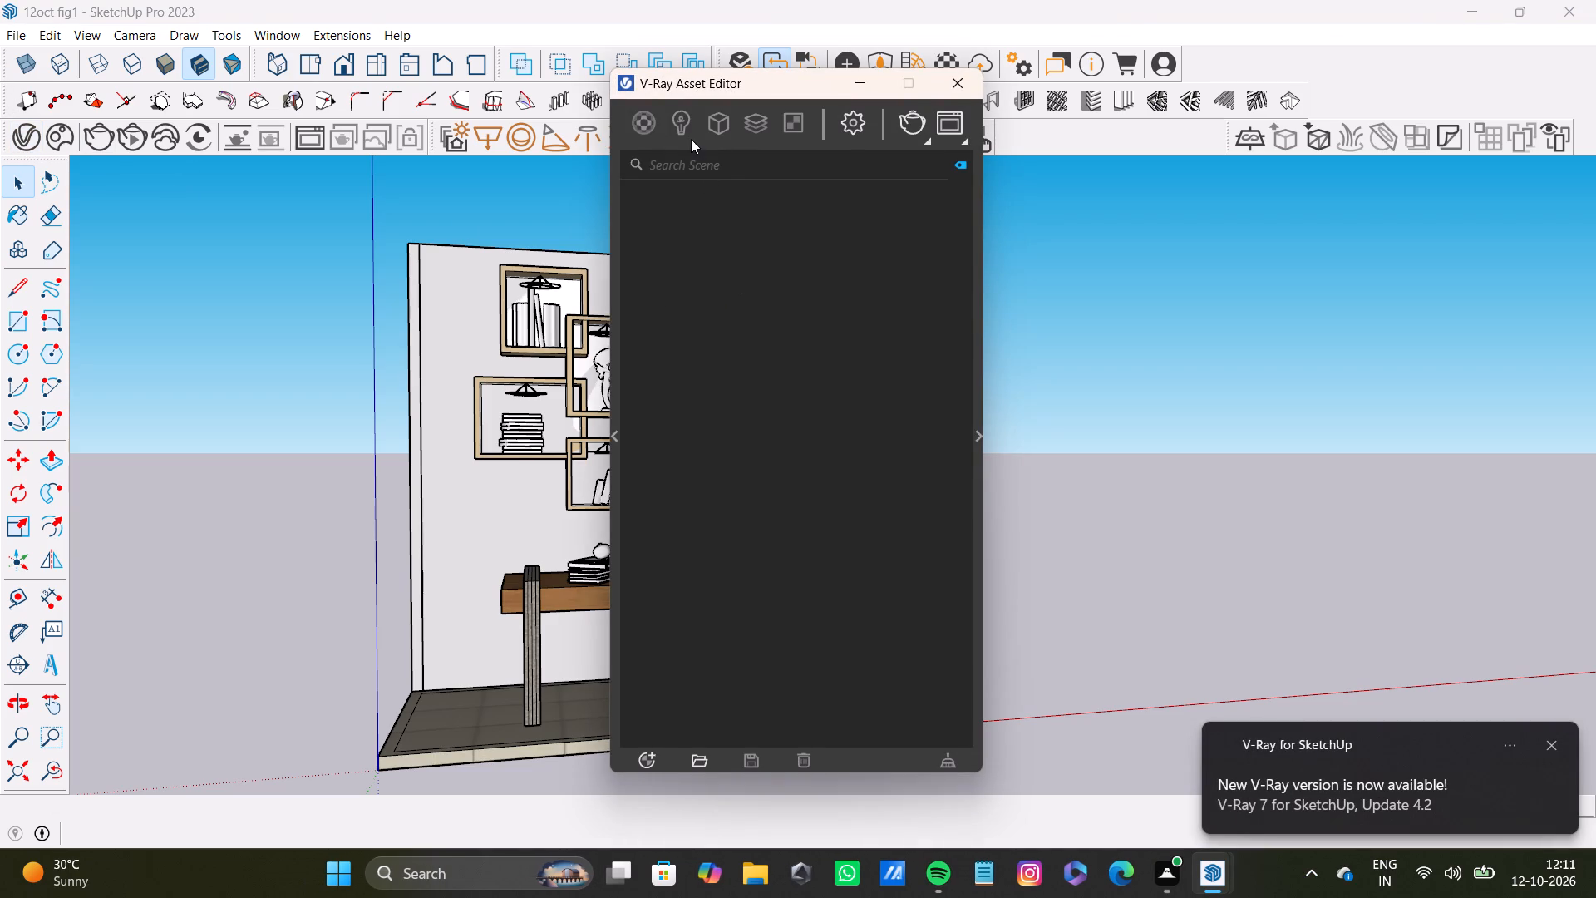
pyautogui.click(683, 125)
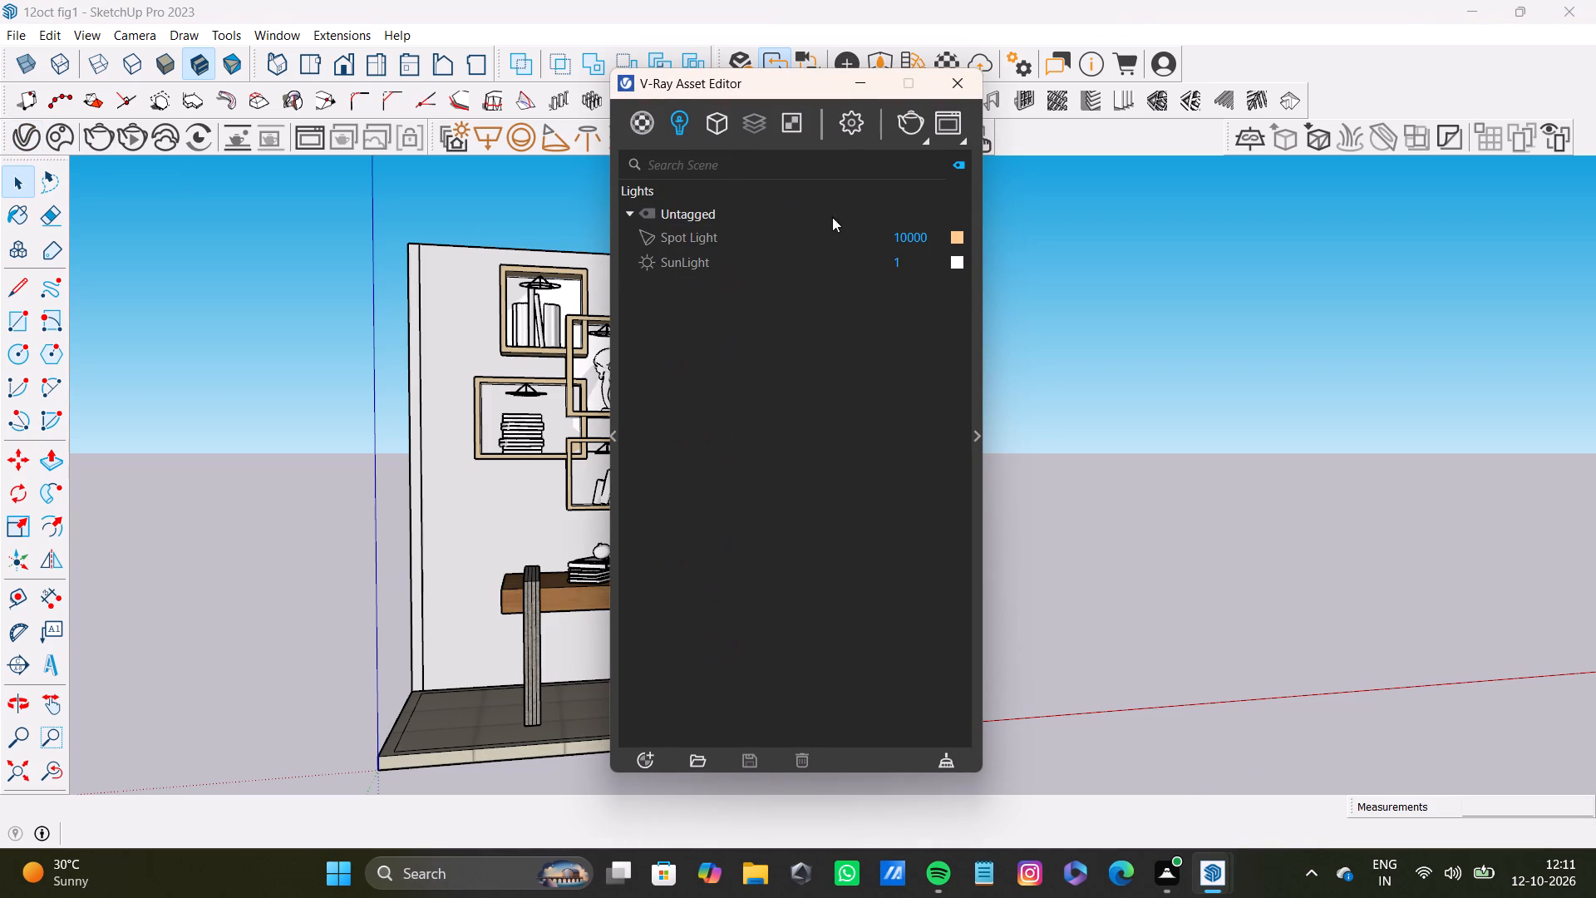
pyautogui.click(943, 237)
pyautogui.press('BackSpace')
pyautogui.press('Return')
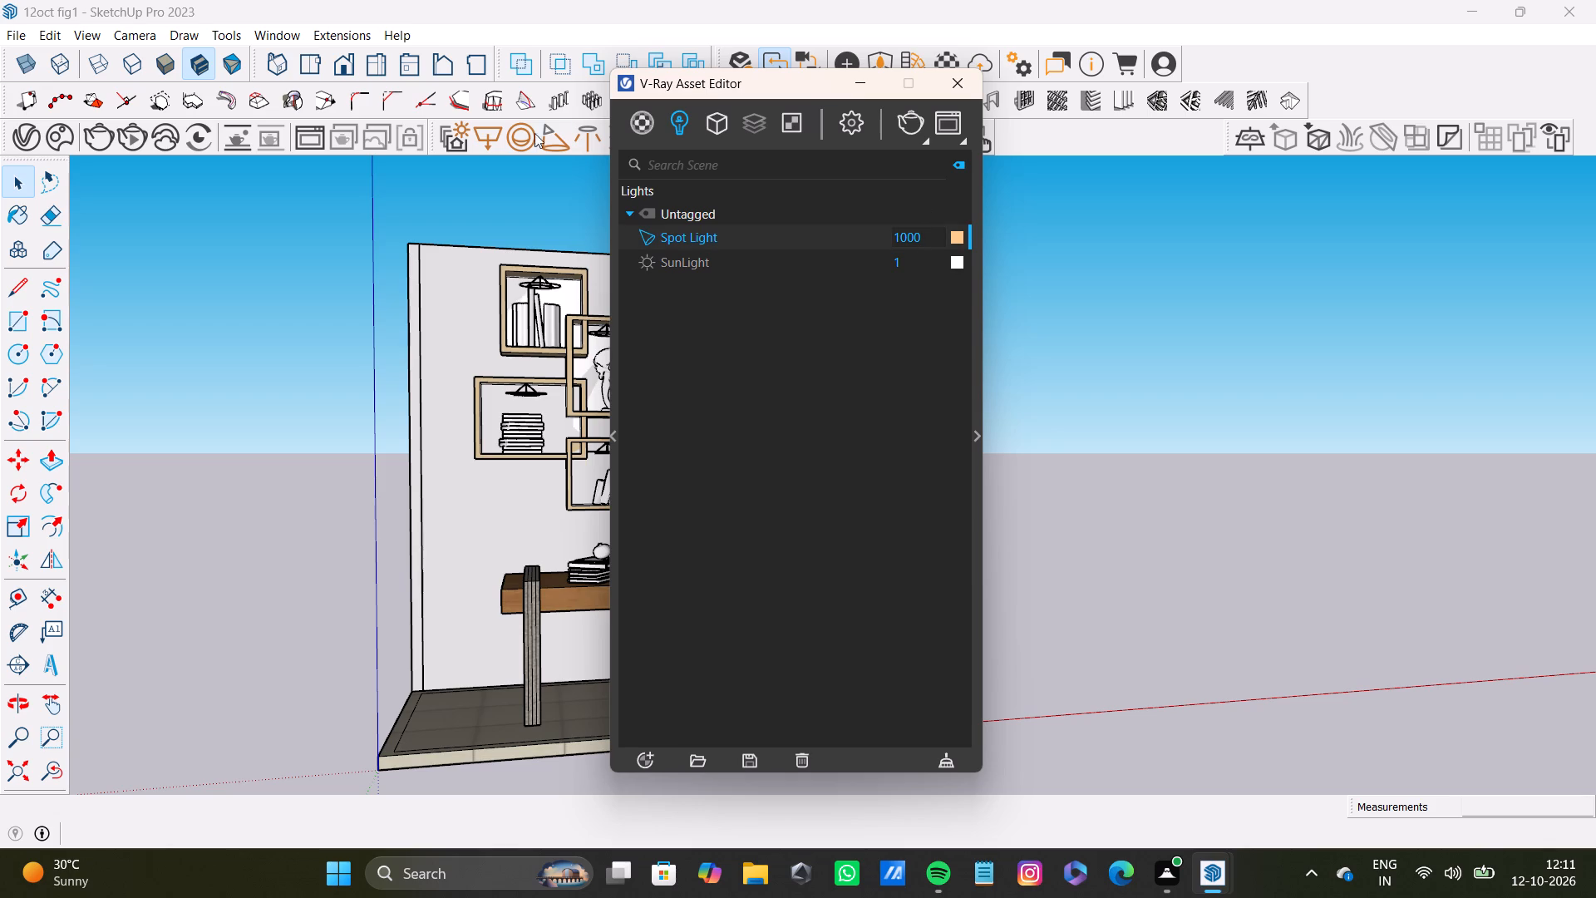
# Move the V-Ray Asset Editor clear of the model and start a V-Ray interactive render of the current view.
pyautogui.moveTo(727, 85); pyautogui.dragTo(893, 838)
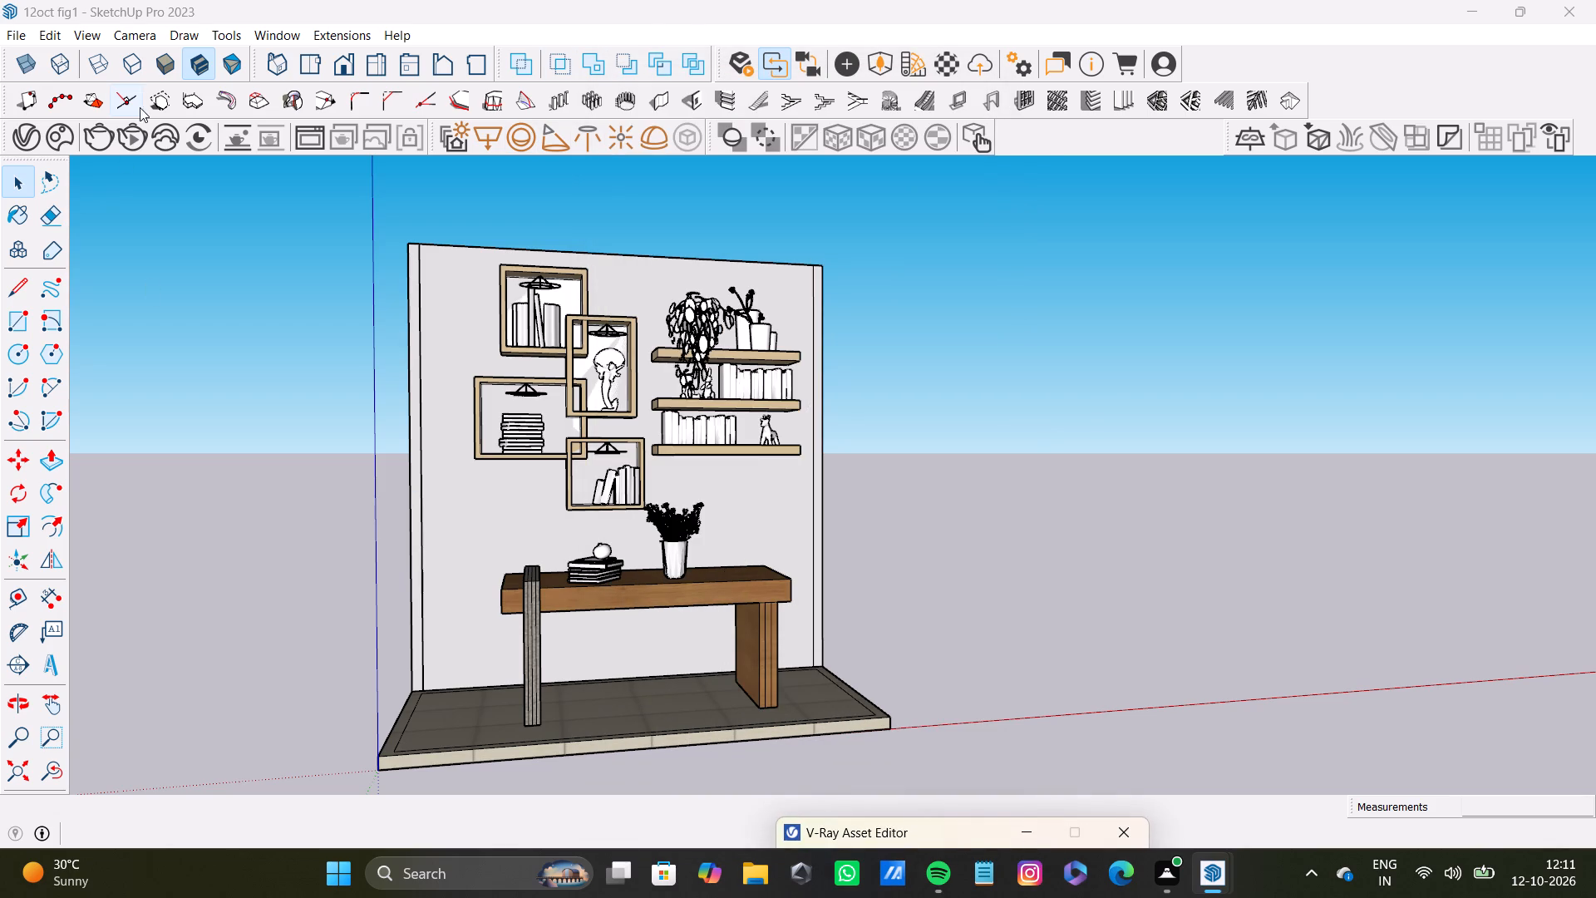
pyautogui.click(135, 138)
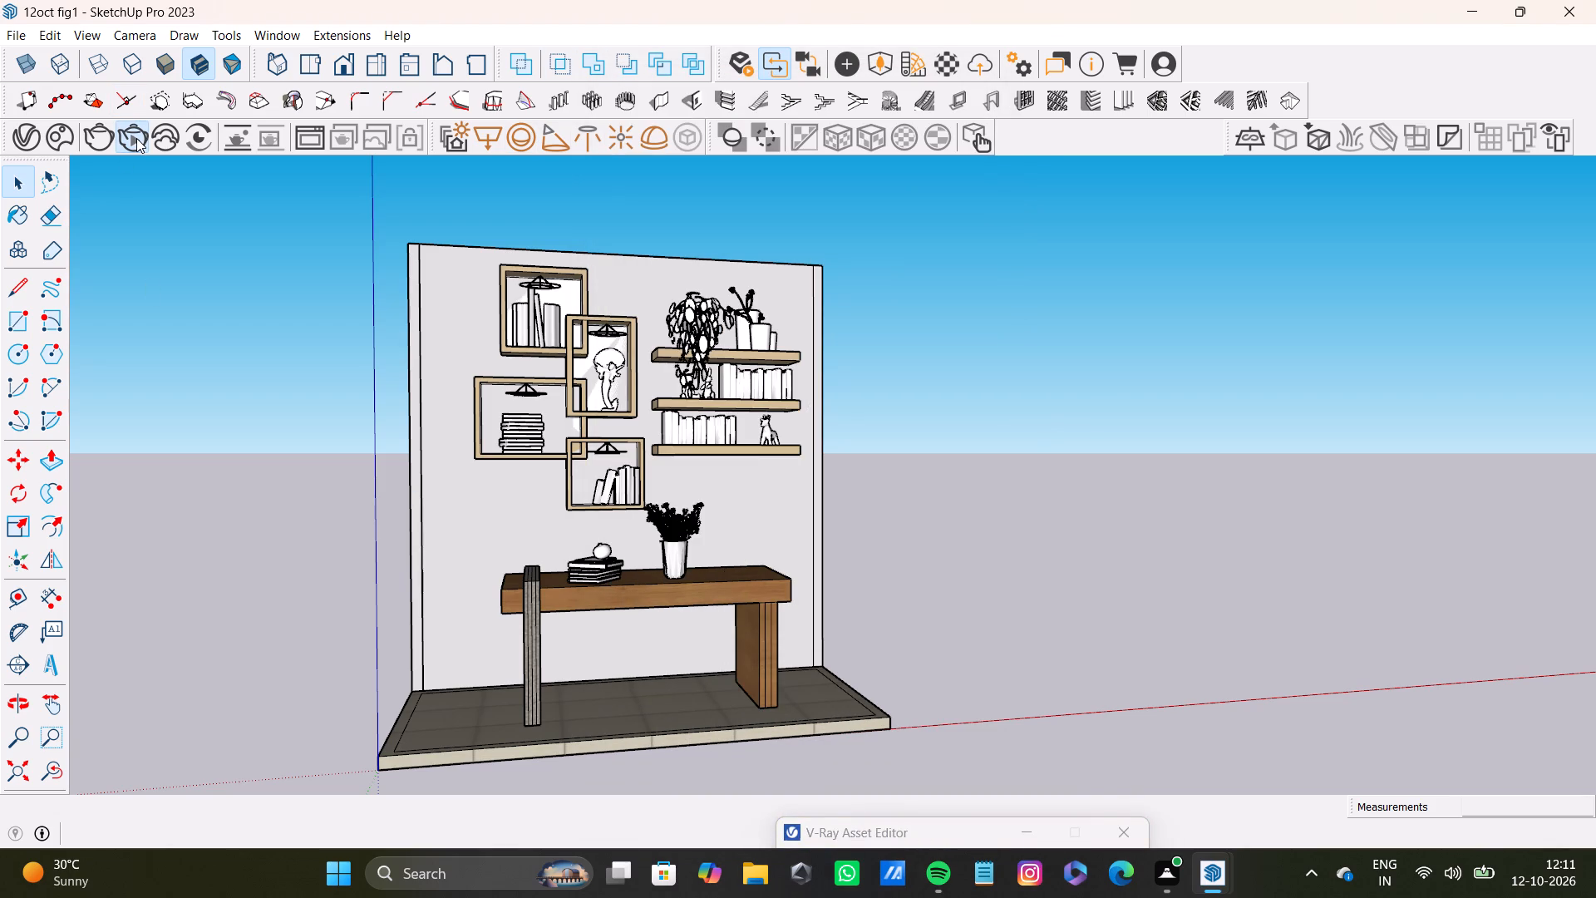
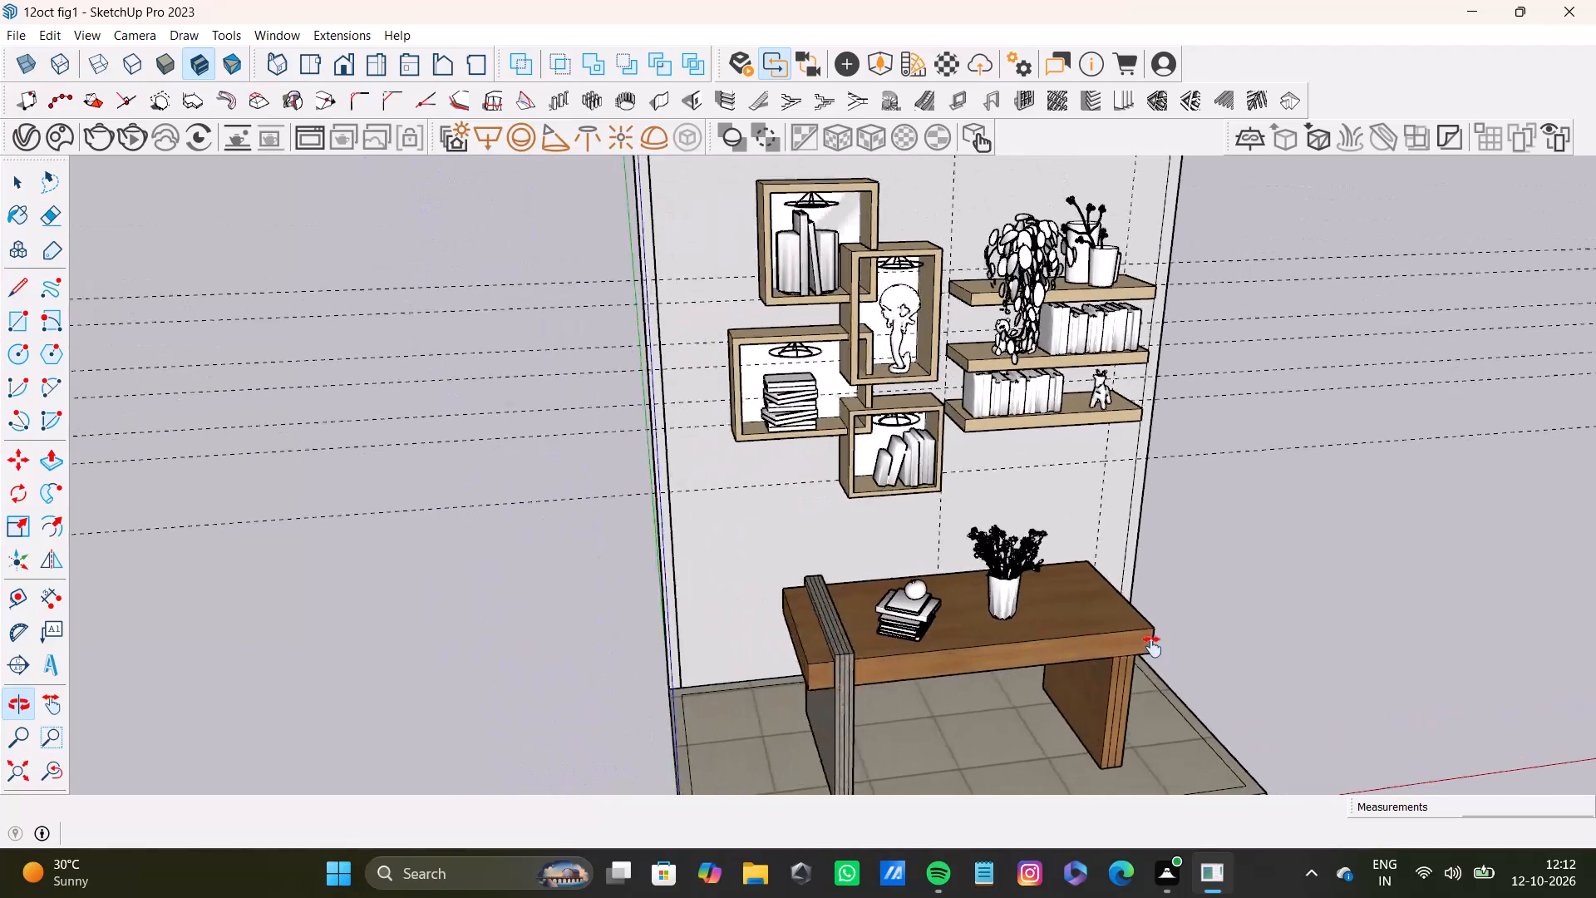
# Start a V-Ray render and an interactive render of the whole desk and shelf set from a low, angled front view, dismissing the update notification.
pyautogui.scroll(-6, 988, 613)
pyautogui.moveTo(975, 628); pyautogui.dragTo(881, 488, button='middle')
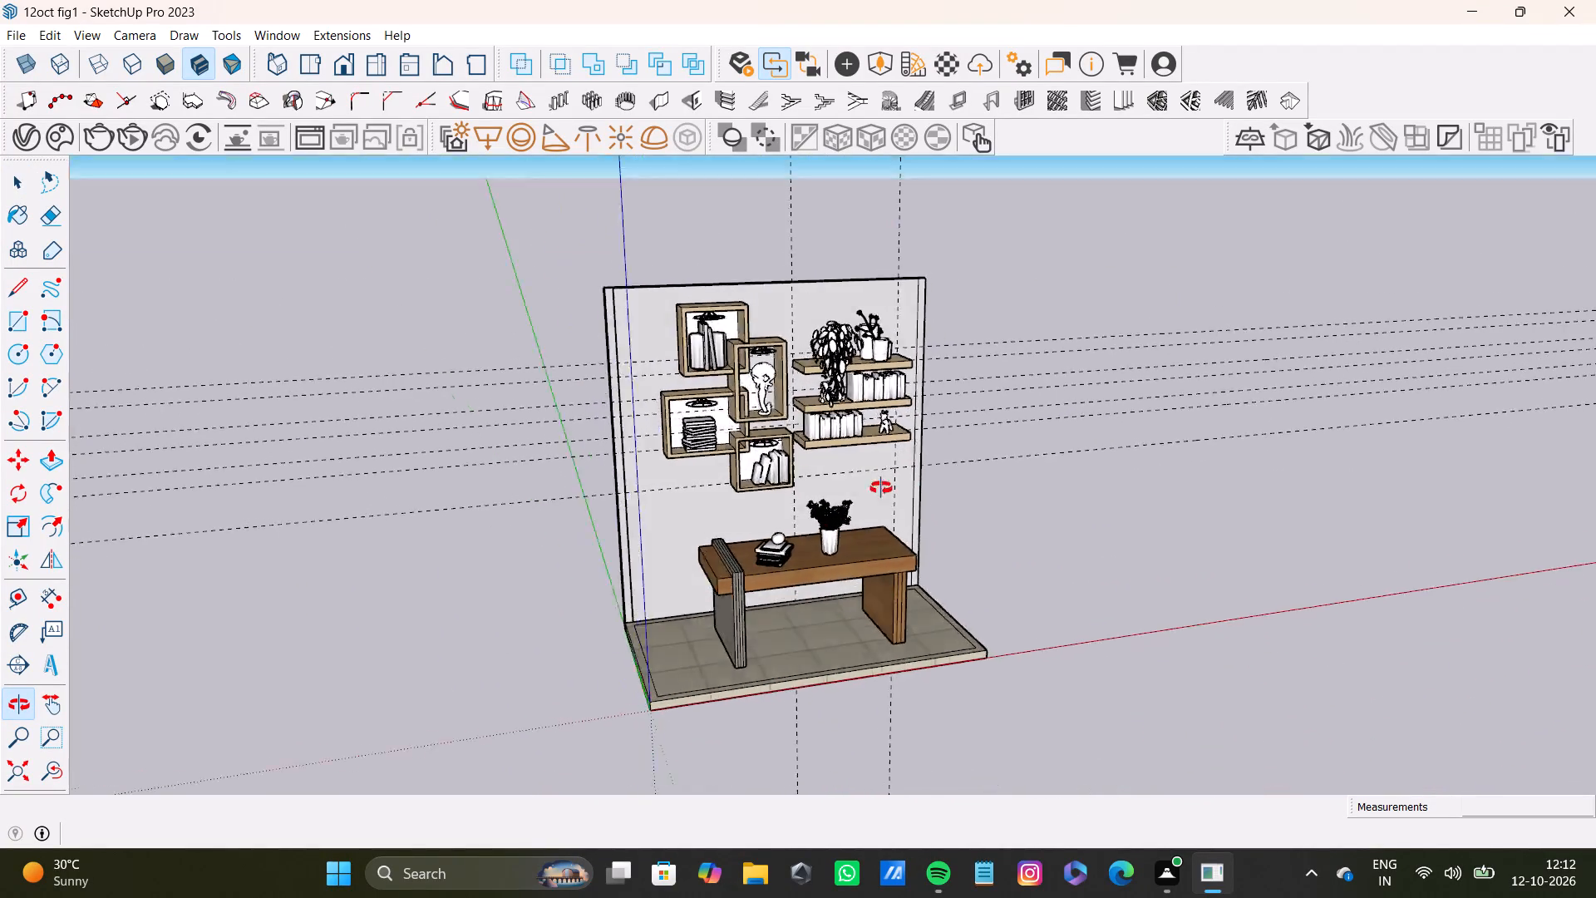
pyautogui.moveTo(881, 488); pyautogui.dragTo(914, 417, button='middle')
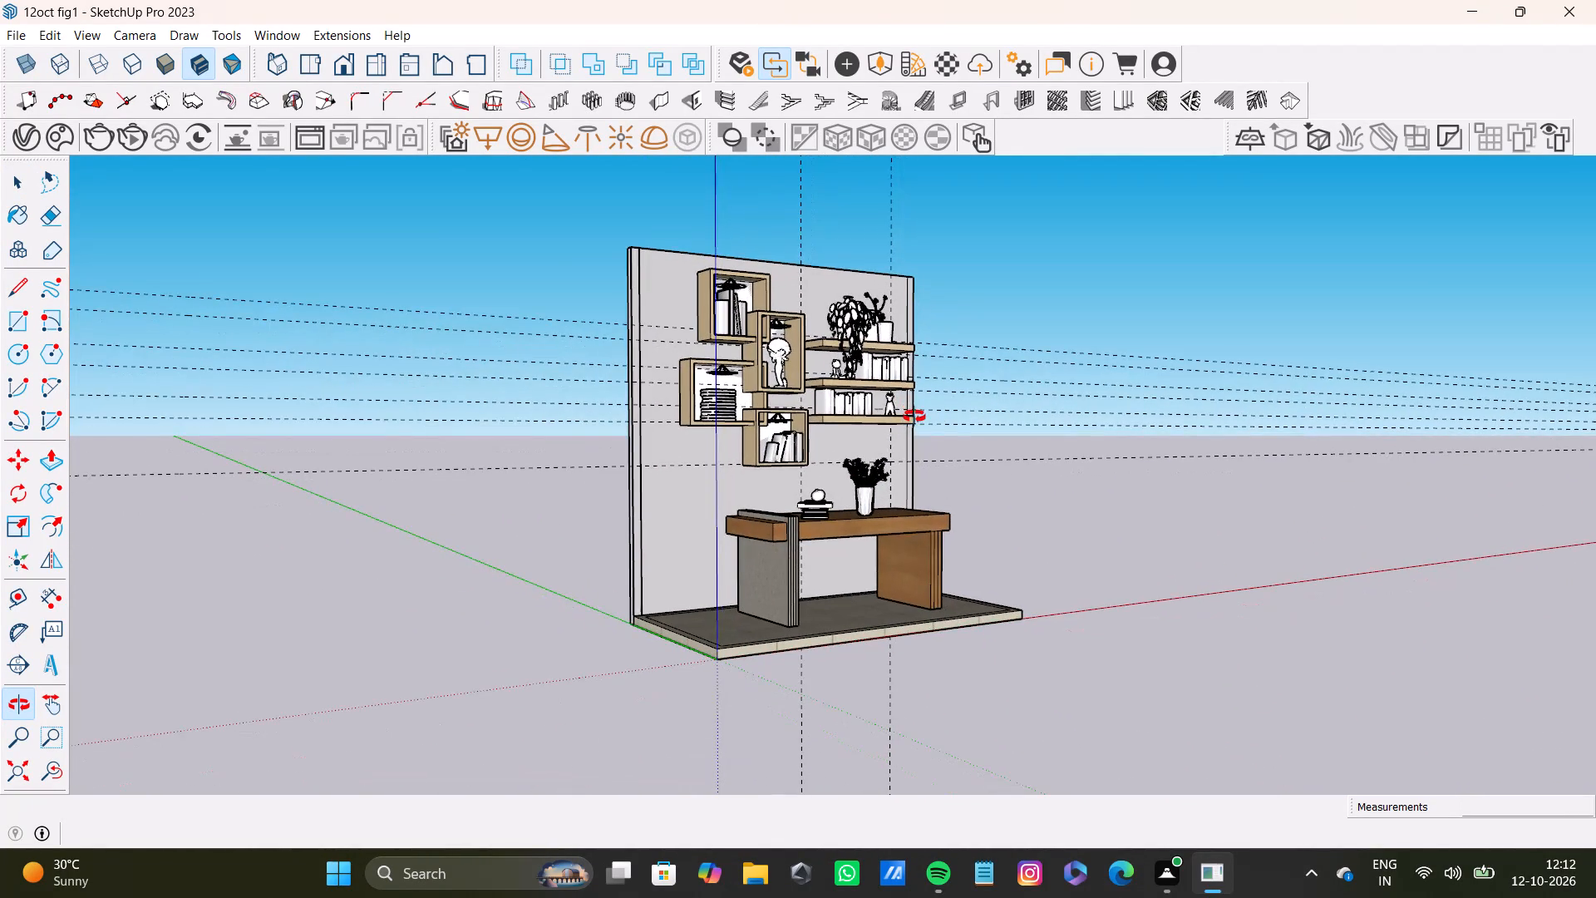
pyautogui.moveTo(914, 417); pyautogui.dragTo(914, 416, button='middle')
pyautogui.click(102, 144)
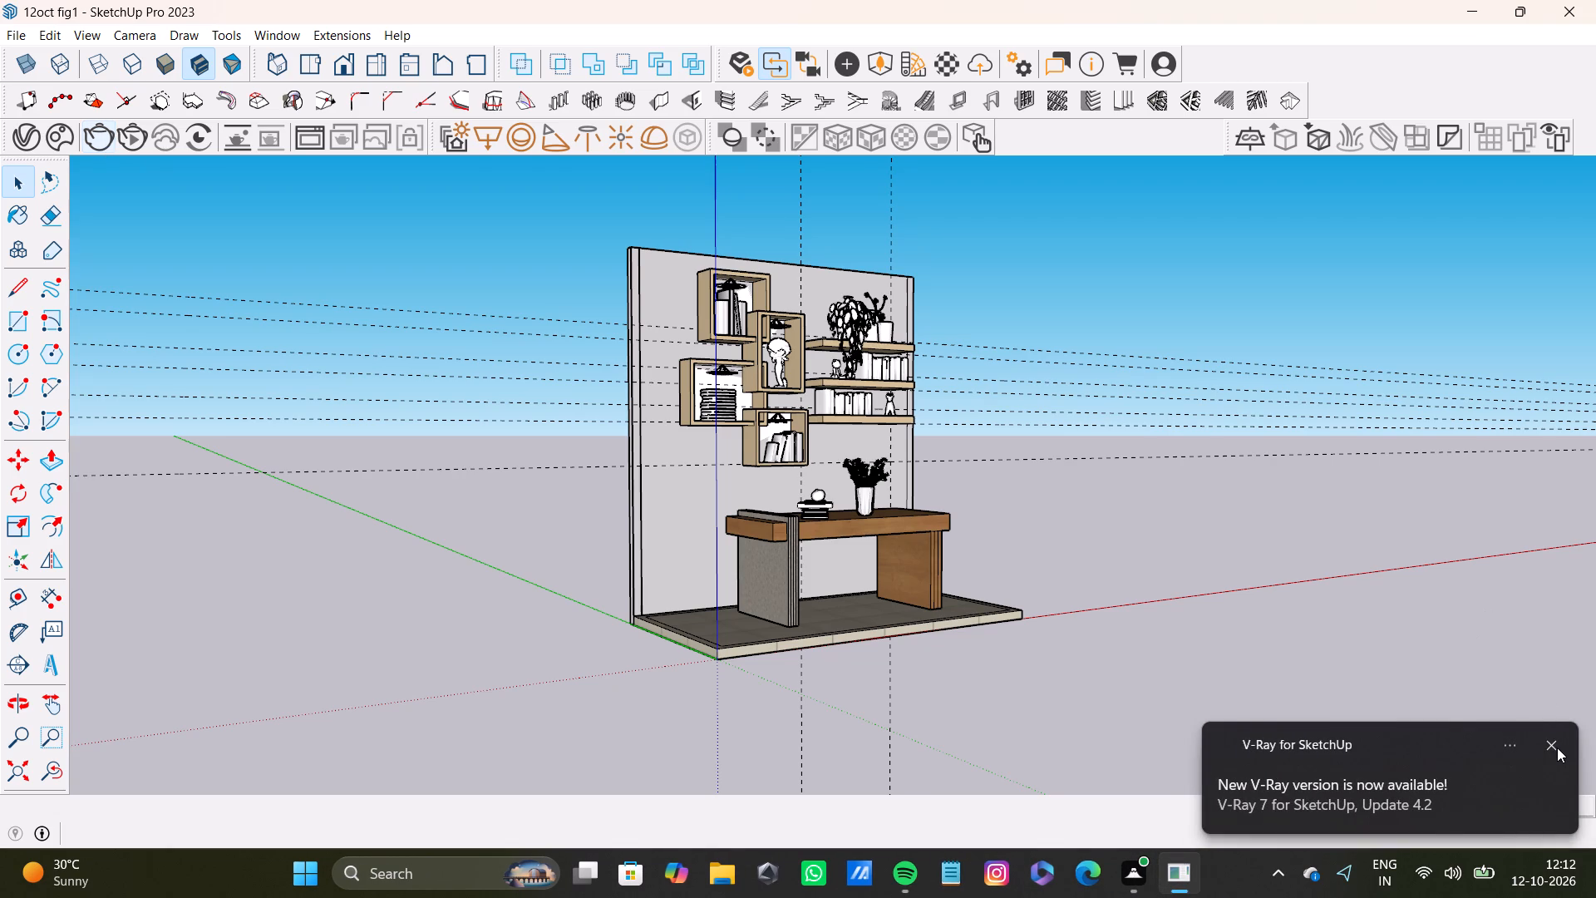
pyautogui.click(1559, 748)
pyautogui.click(130, 143)
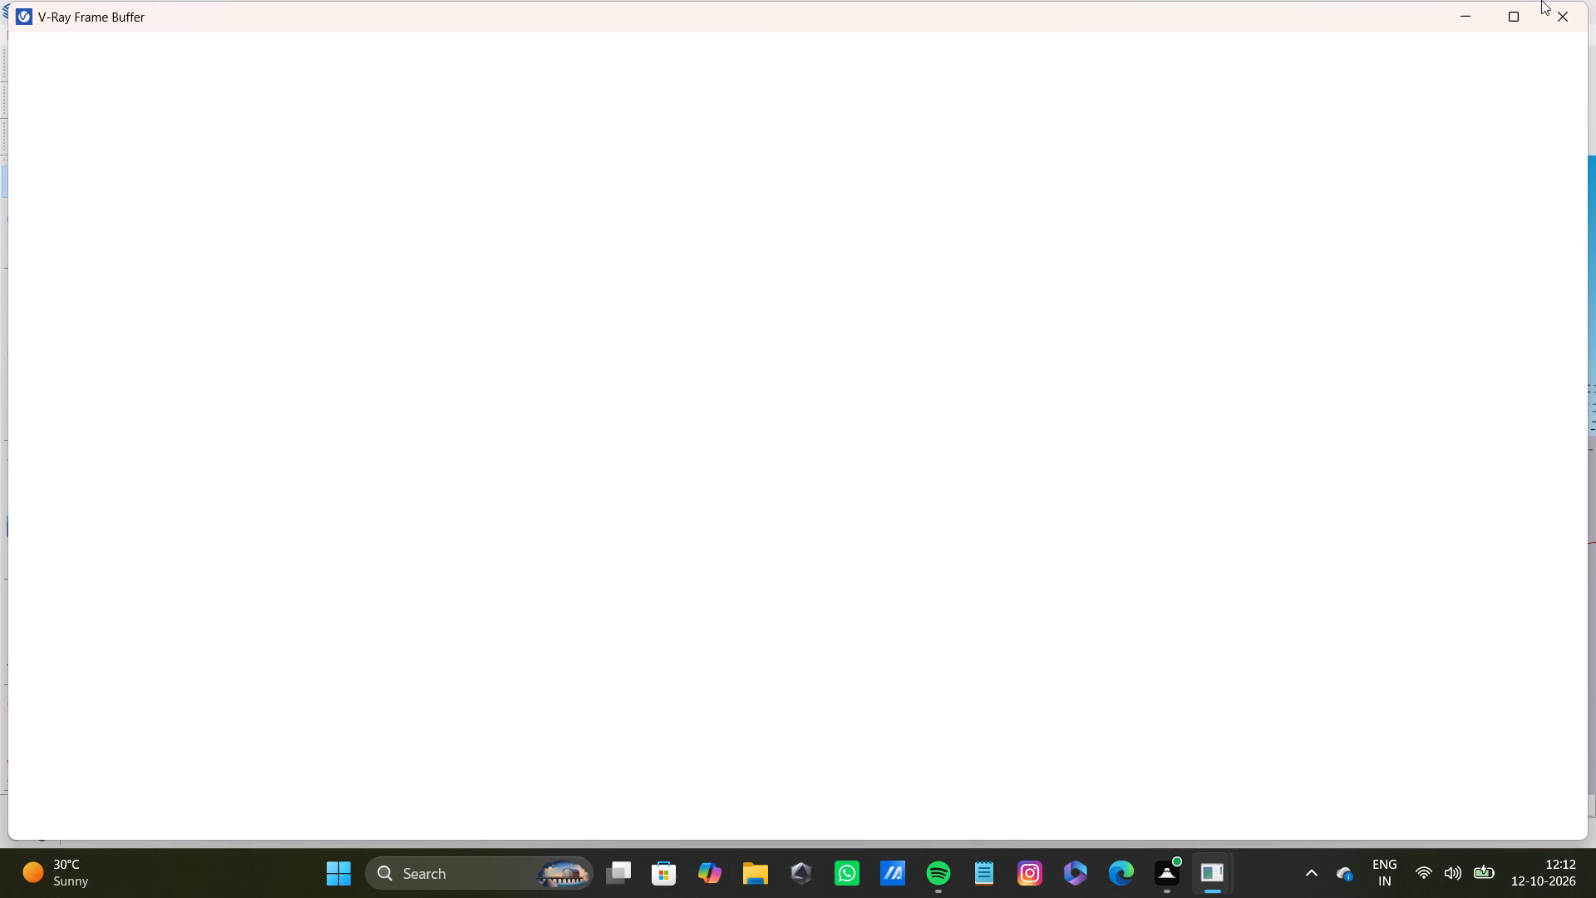
# Try to close the V-Ray Frame Buffer window.
pyautogui.click(1569, 15)
pyautogui.scroll(-10, 739, 269)
pyautogui.scroll(-7, 782, 353)
pyautogui.click(1574, 13)
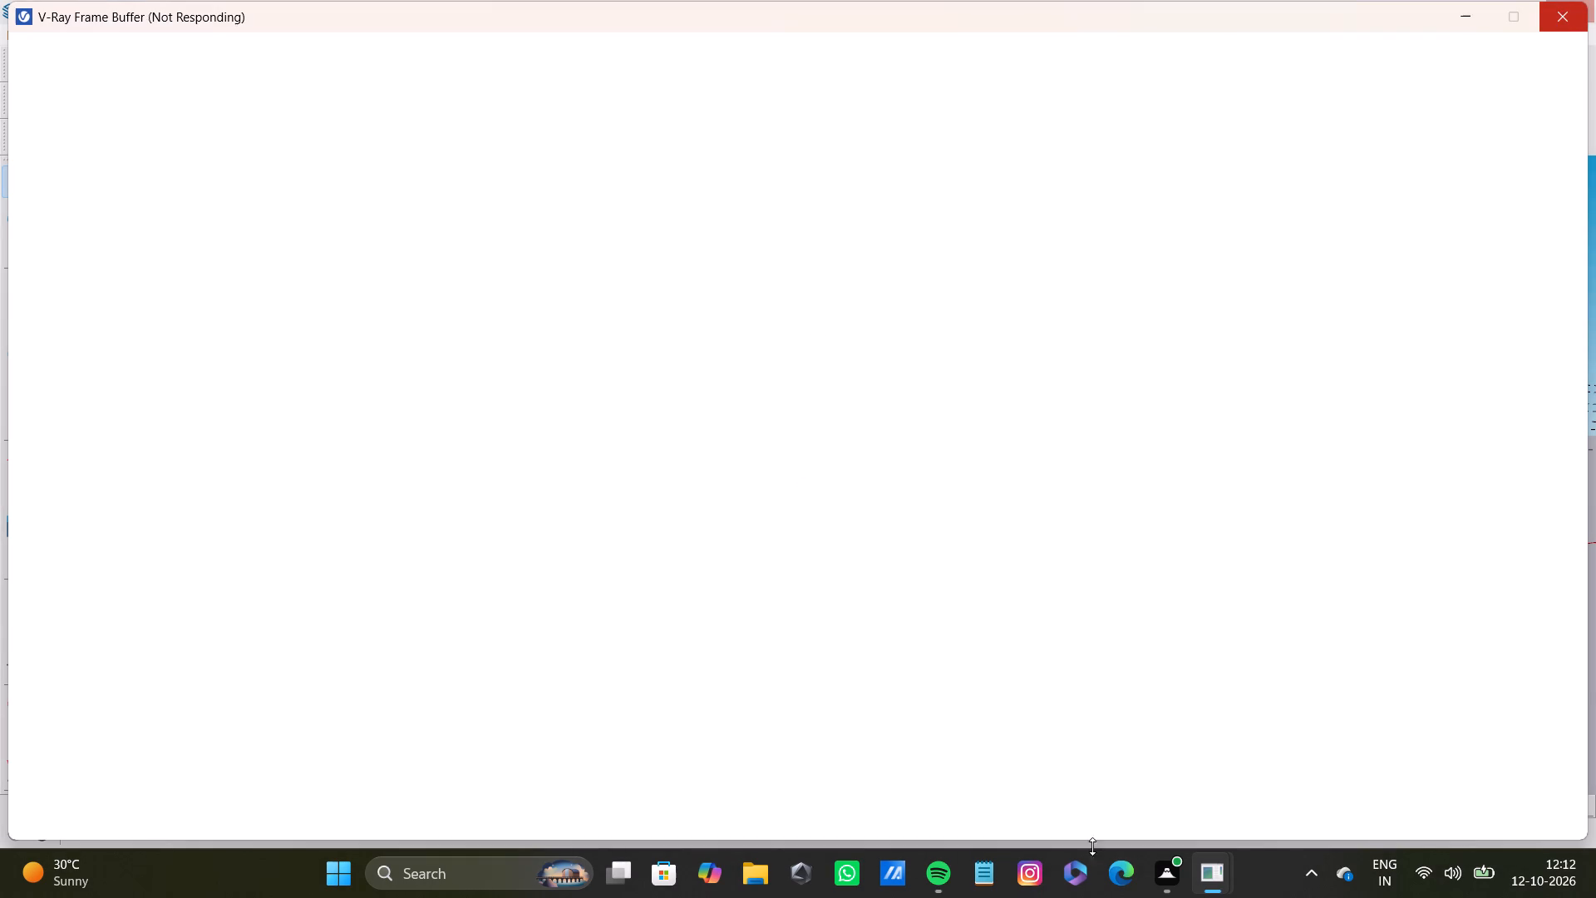
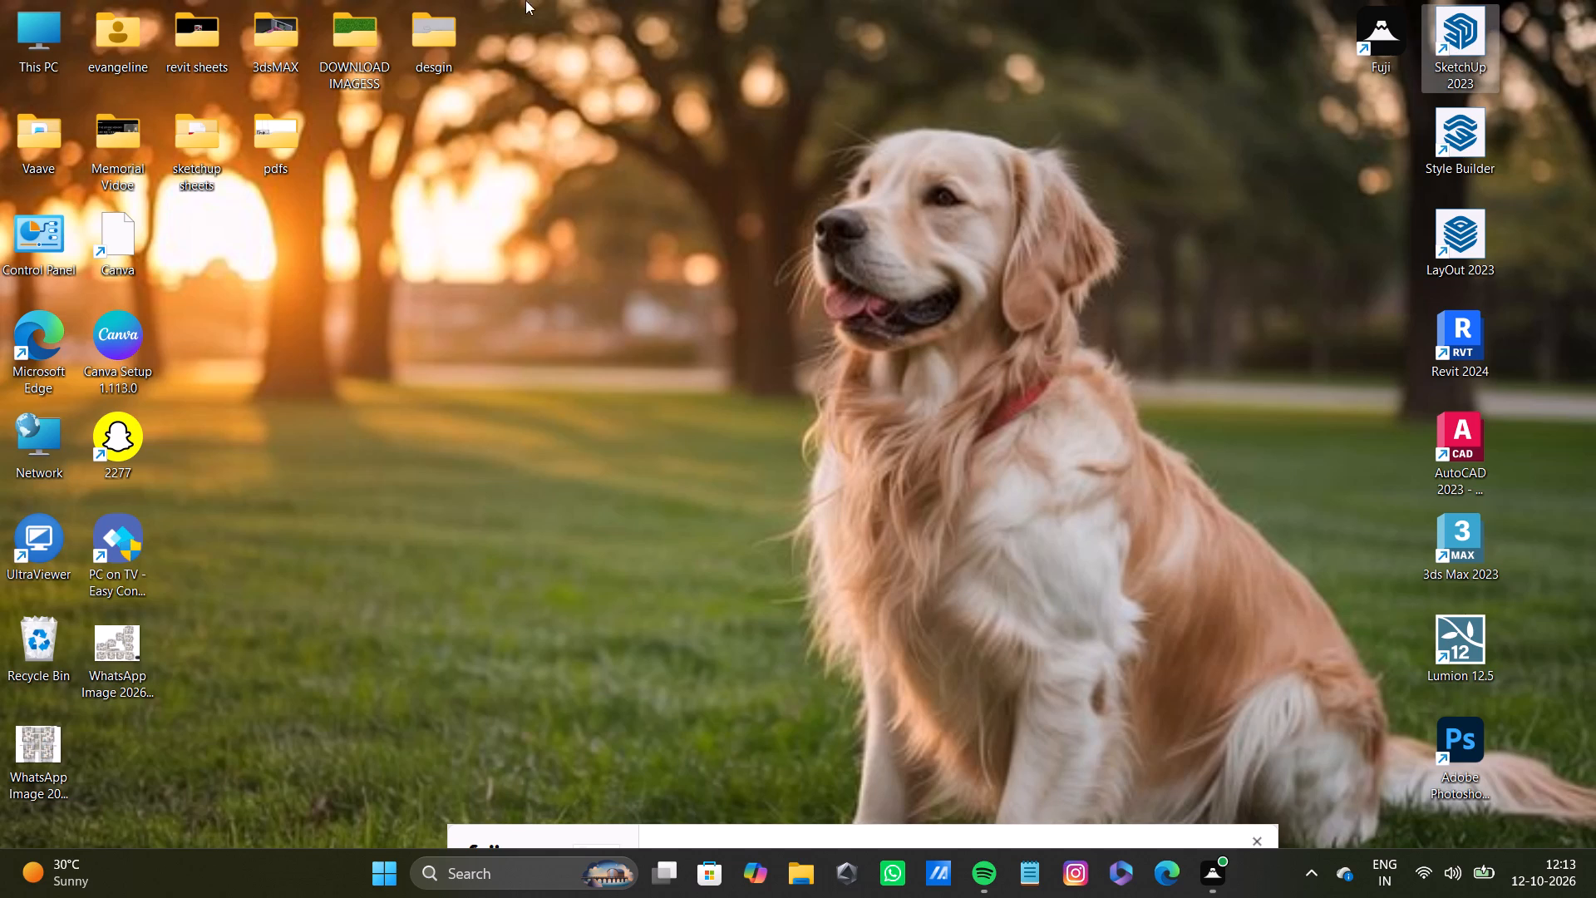
# Launch SketchUp 2023 again from the desktop.
pyautogui.doubleClick(1465, 53)
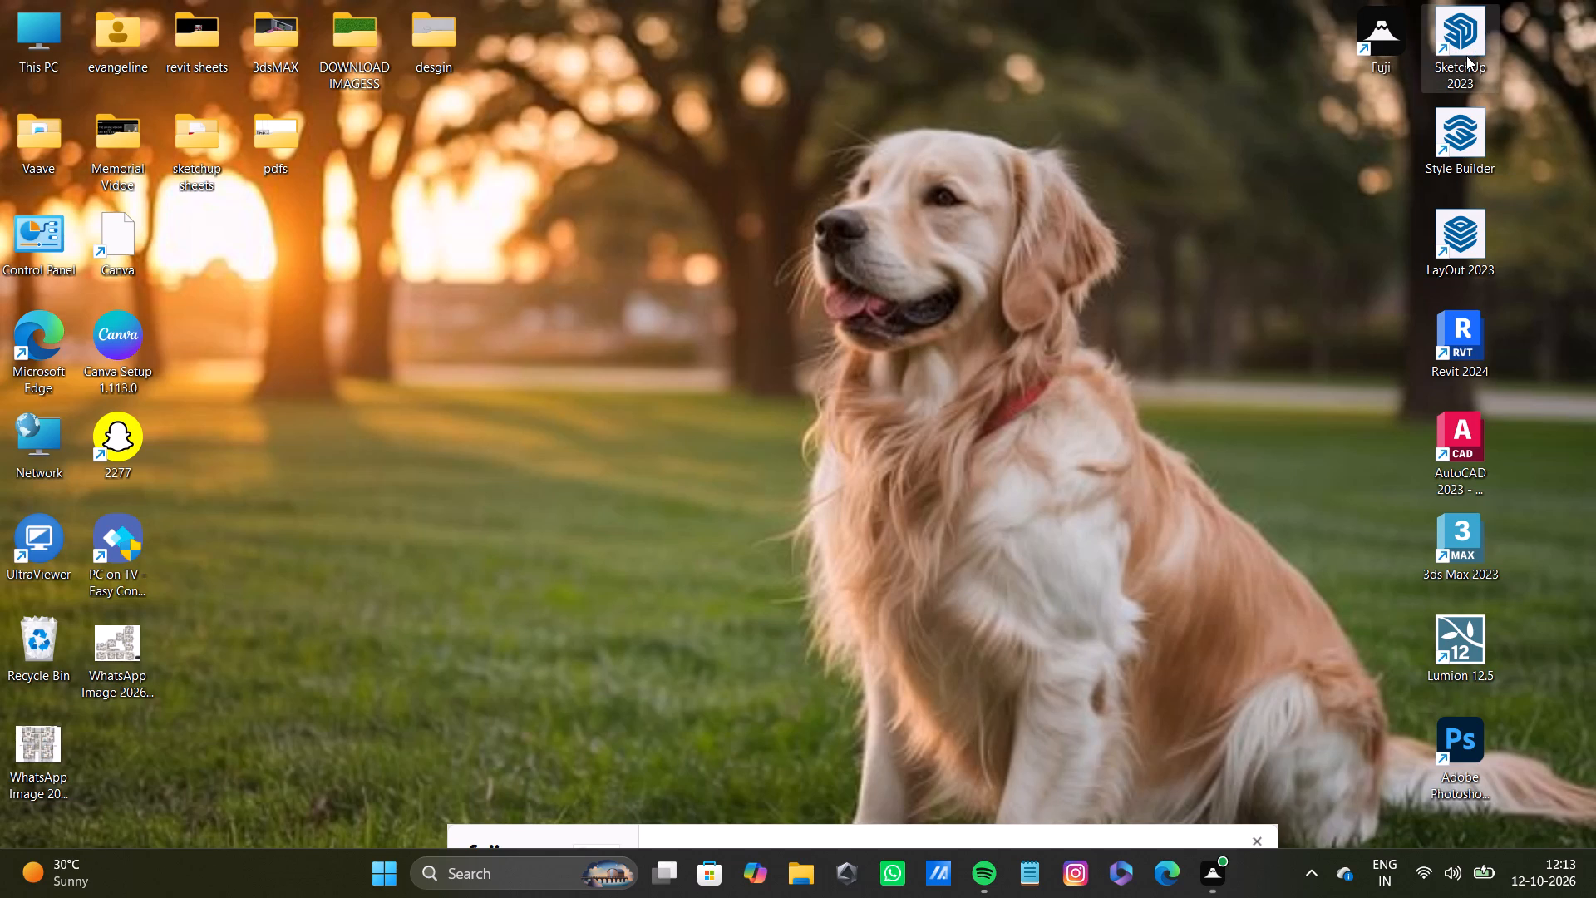
pyautogui.doubleClick(1466, 56)
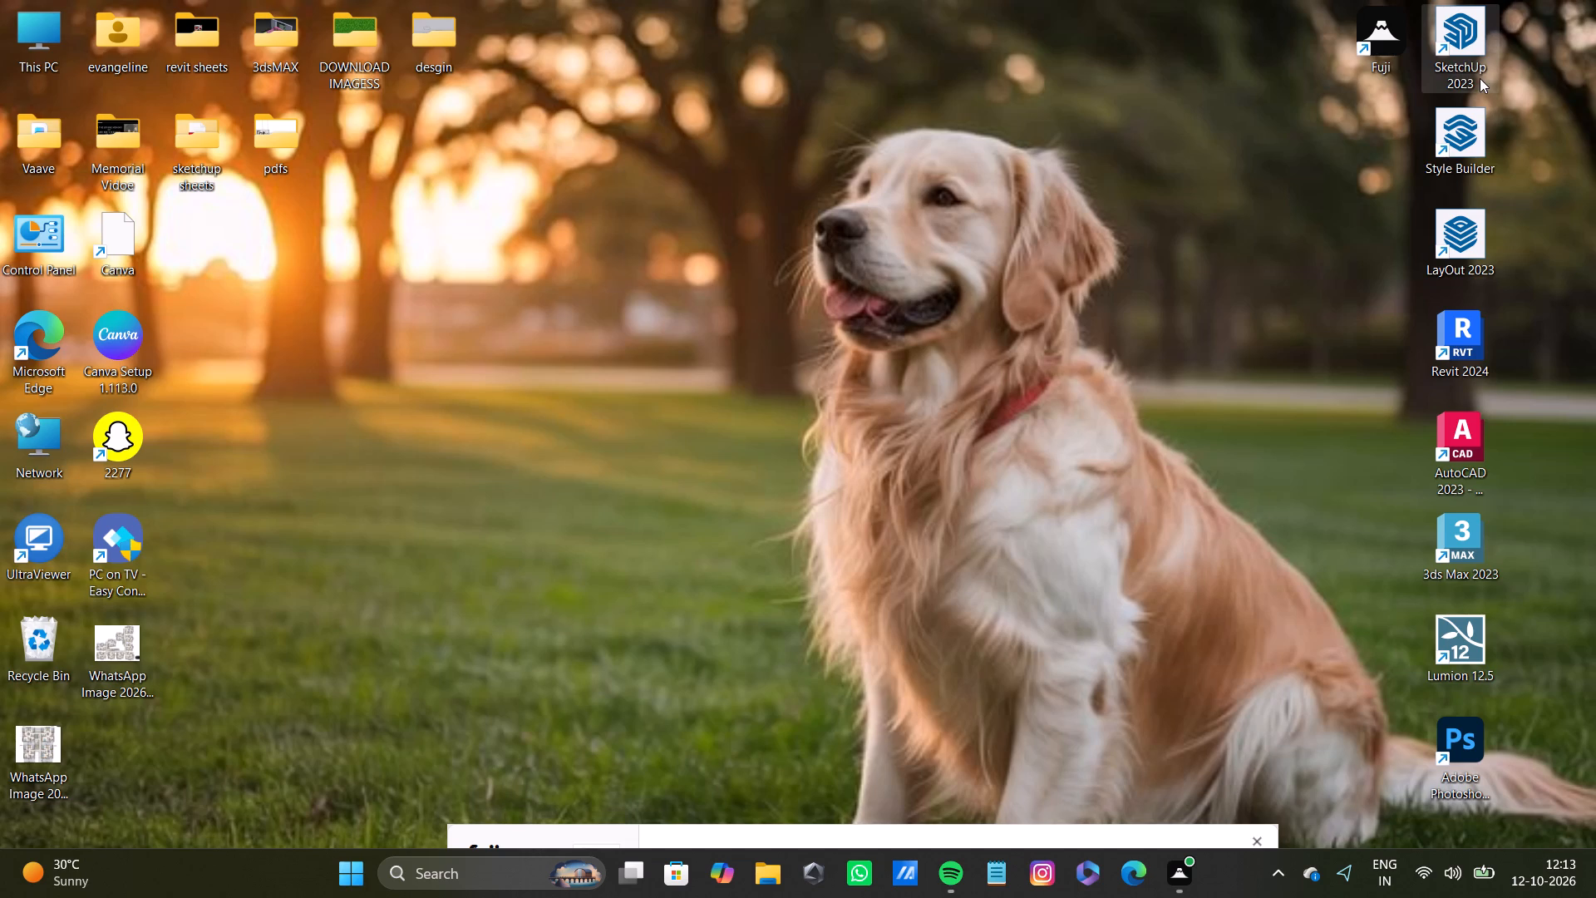
pyautogui.doubleClick(1454, 30)
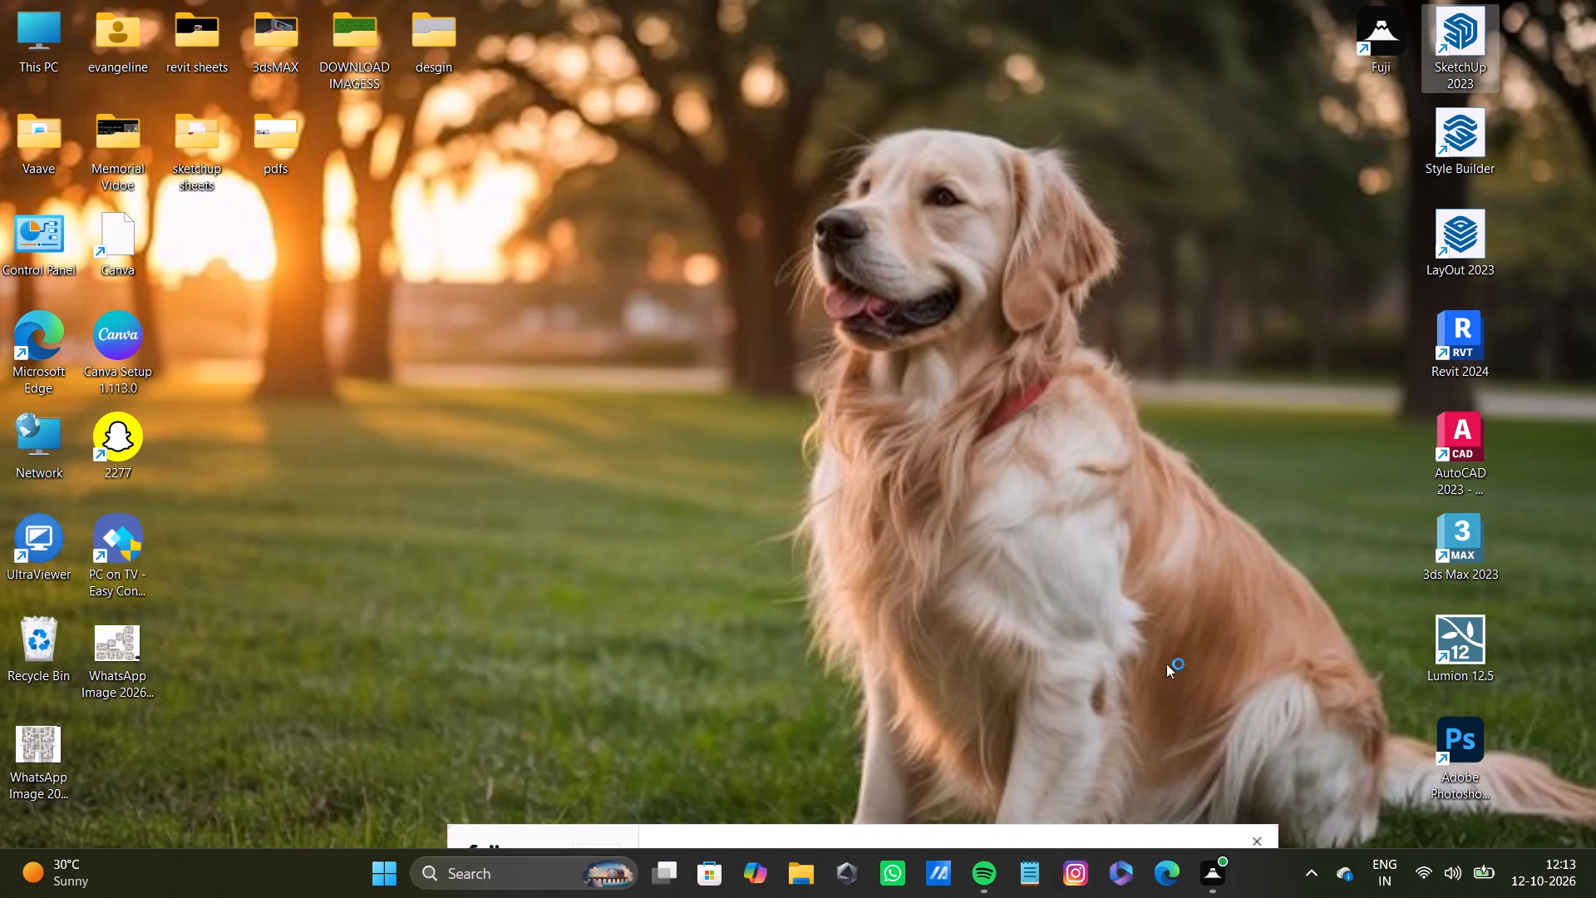
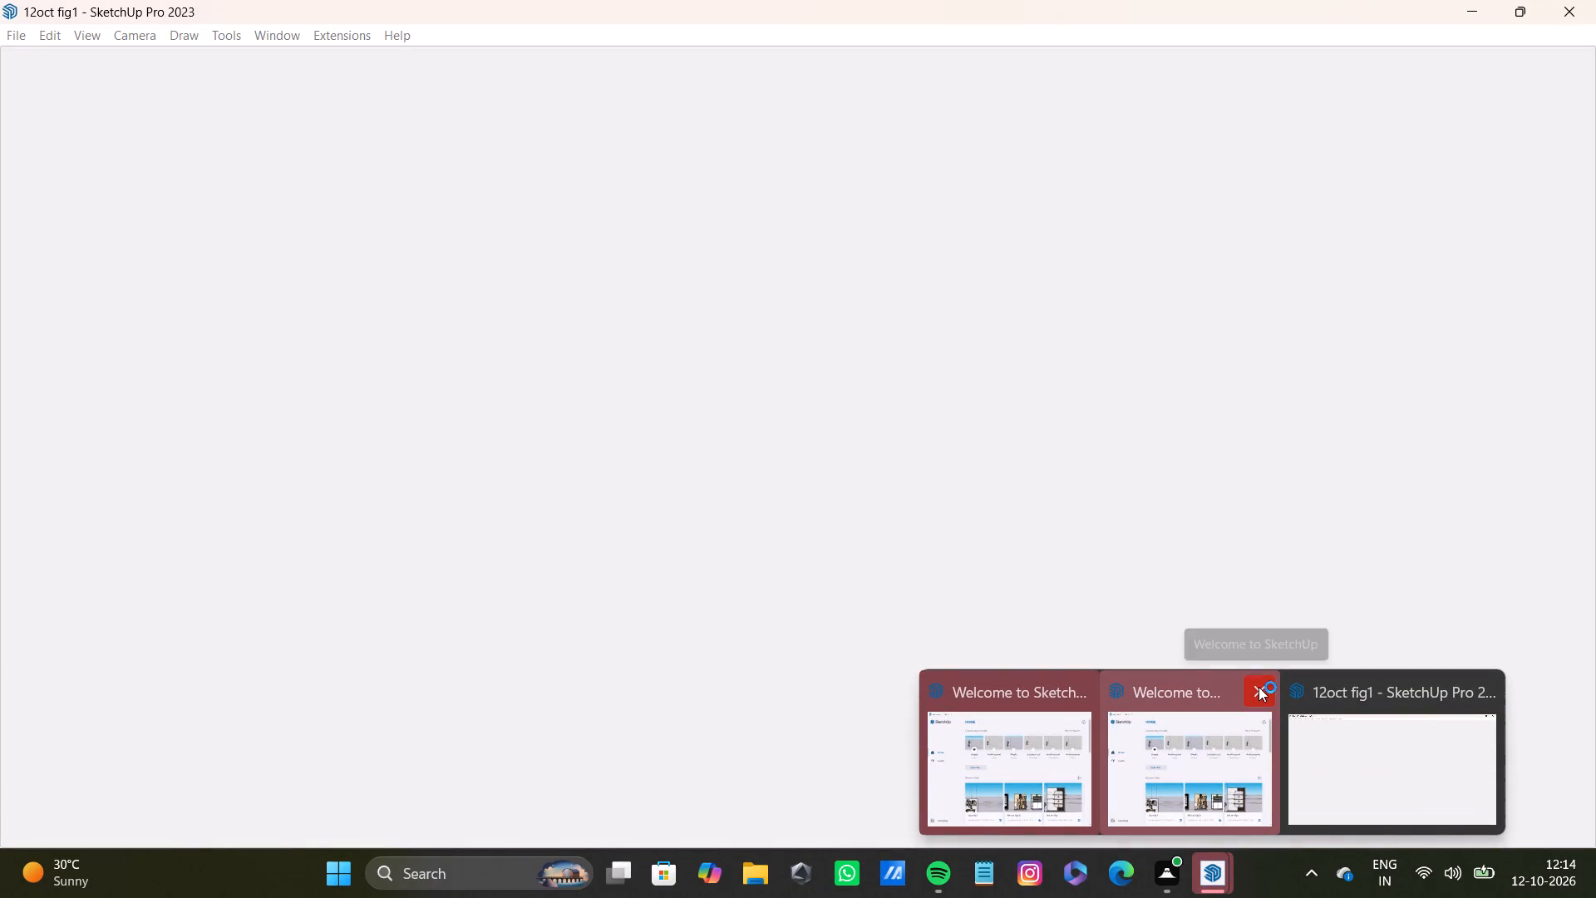
# Close the extra welcome windows and bring the 12oct fig1 model window into view.
pyautogui.click(1255, 691)
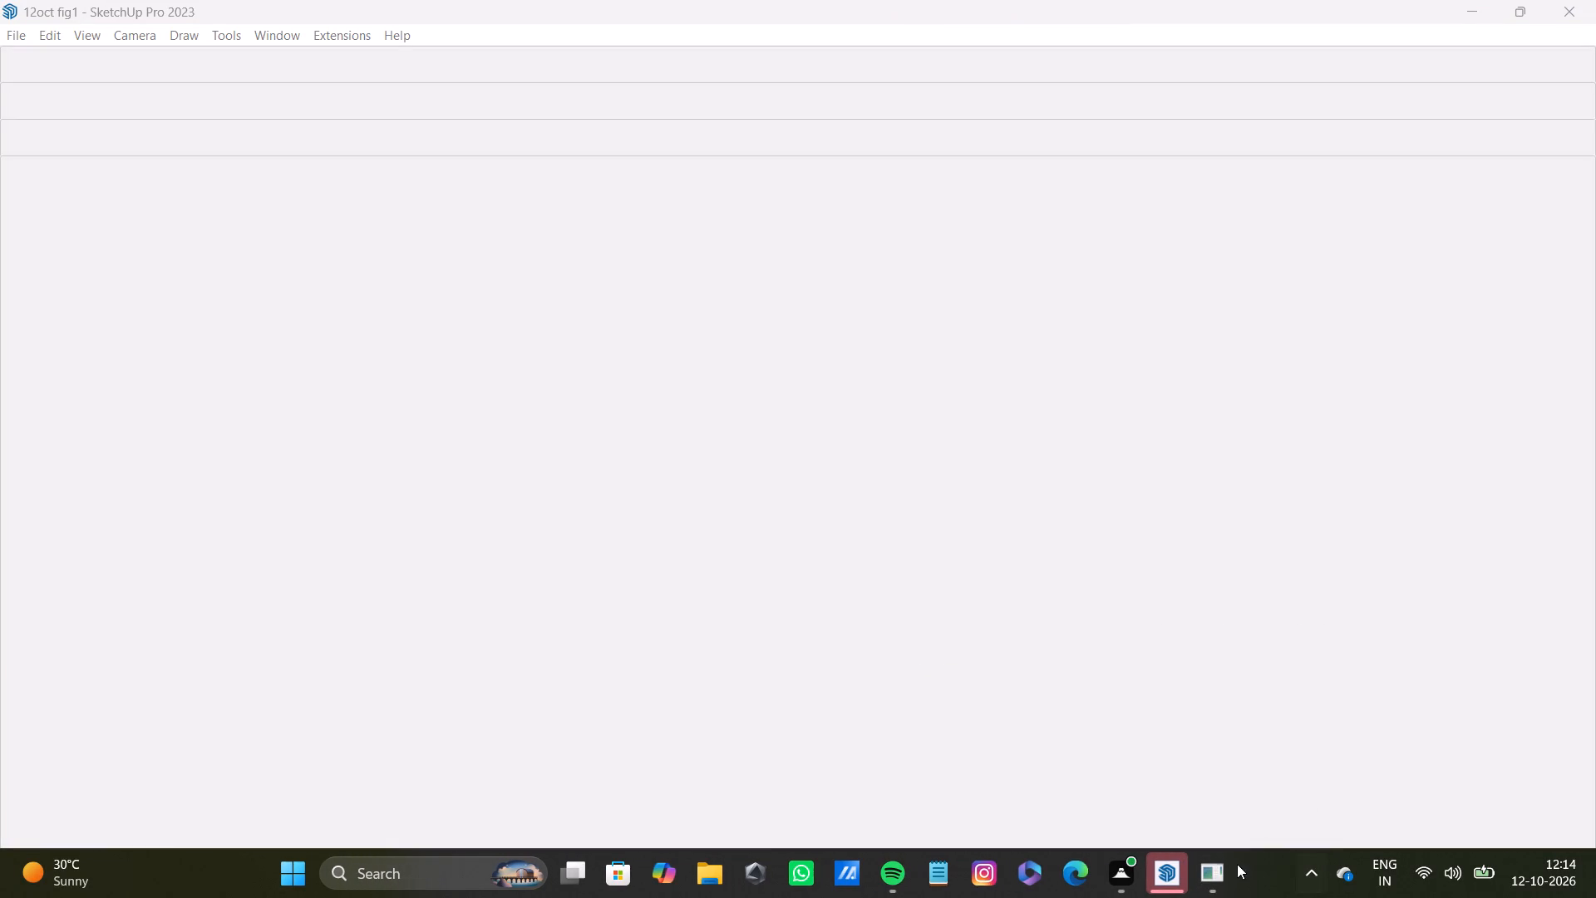
pyautogui.click(1160, 873)
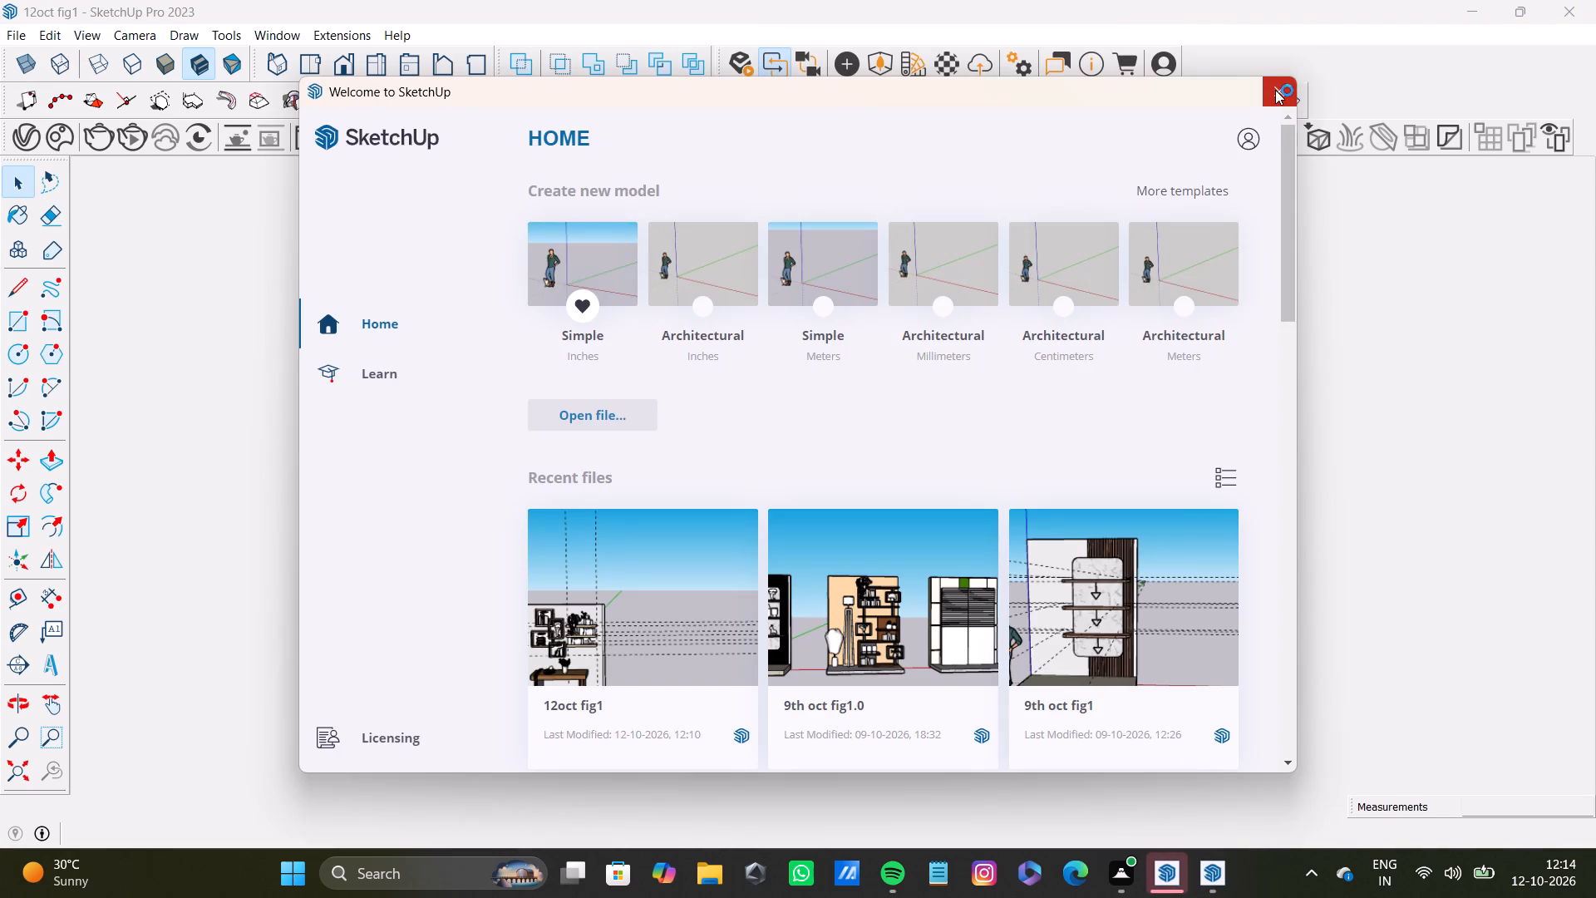
pyautogui.click(1275, 90)
# Delete all construction guides from the desk and wall-shelf model.
pyautogui.scroll(4, 578, 545)
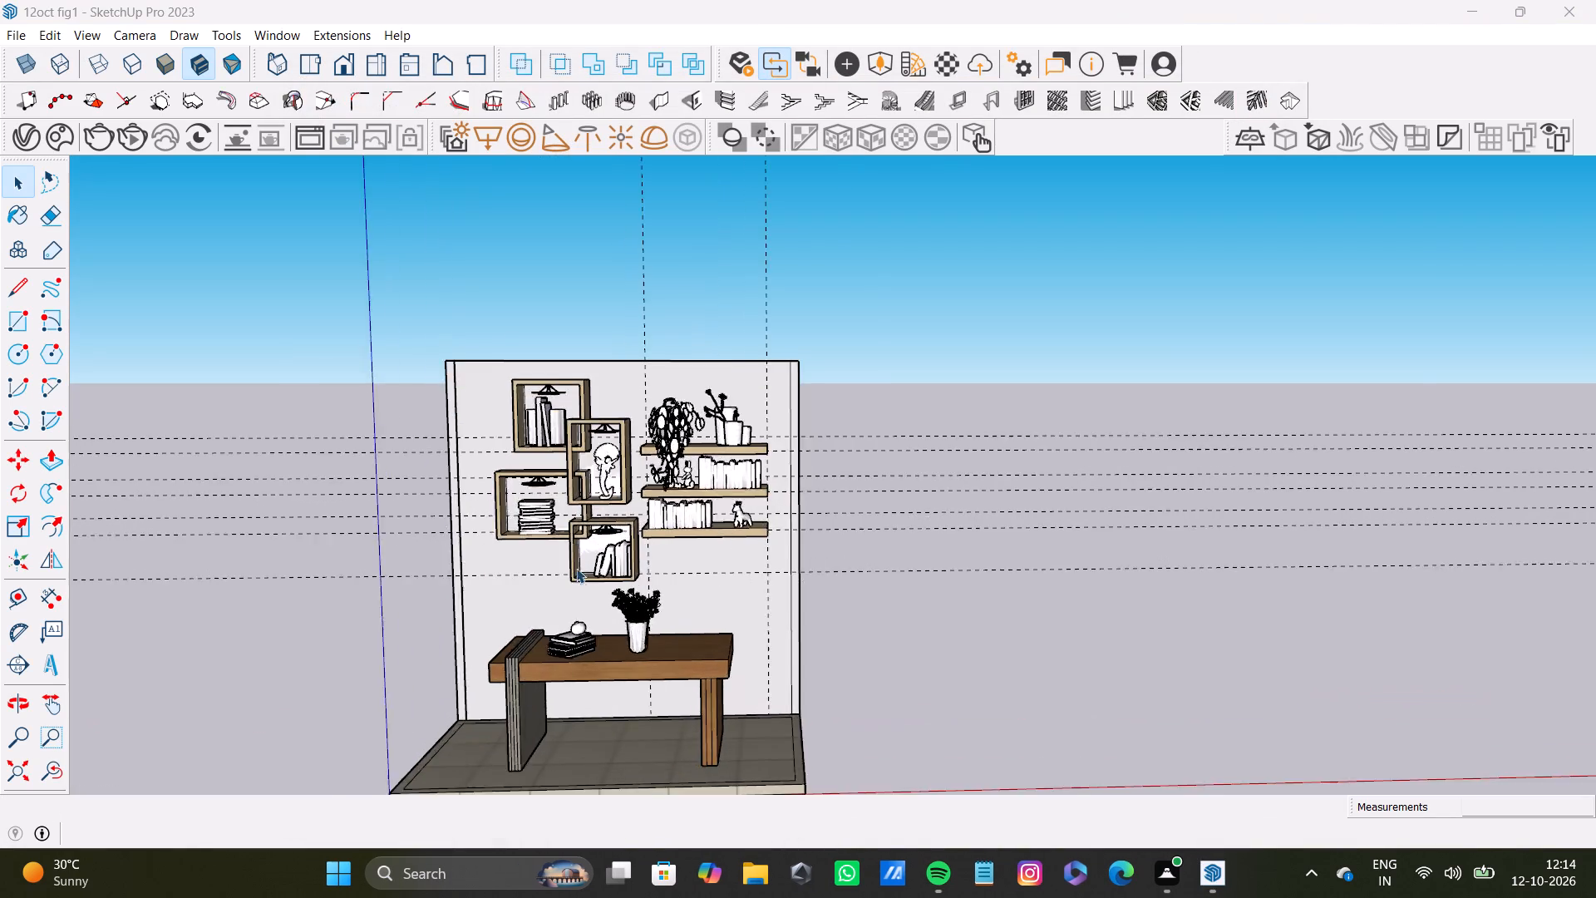
pyautogui.scroll(4, 576, 568)
pyautogui.scroll(-3, 585, 586)
pyautogui.click(49, 43)
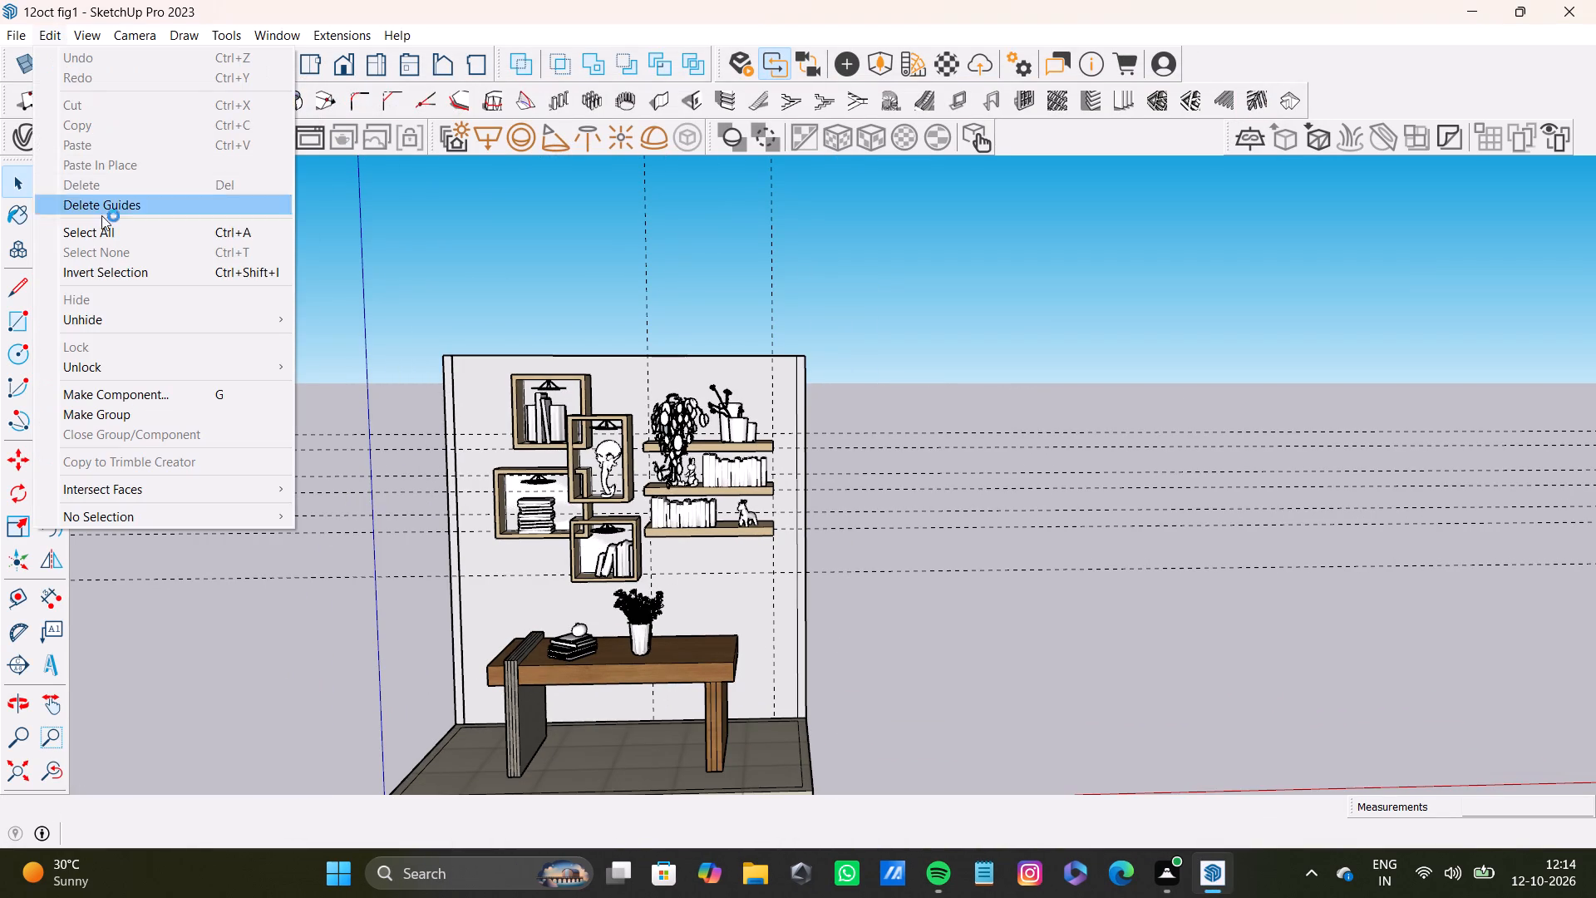
pyautogui.click(118, 212)
# Dismiss the Enscape new-version notification while viewing the desk and shelves.
pyautogui.scroll(7, 639, 604)
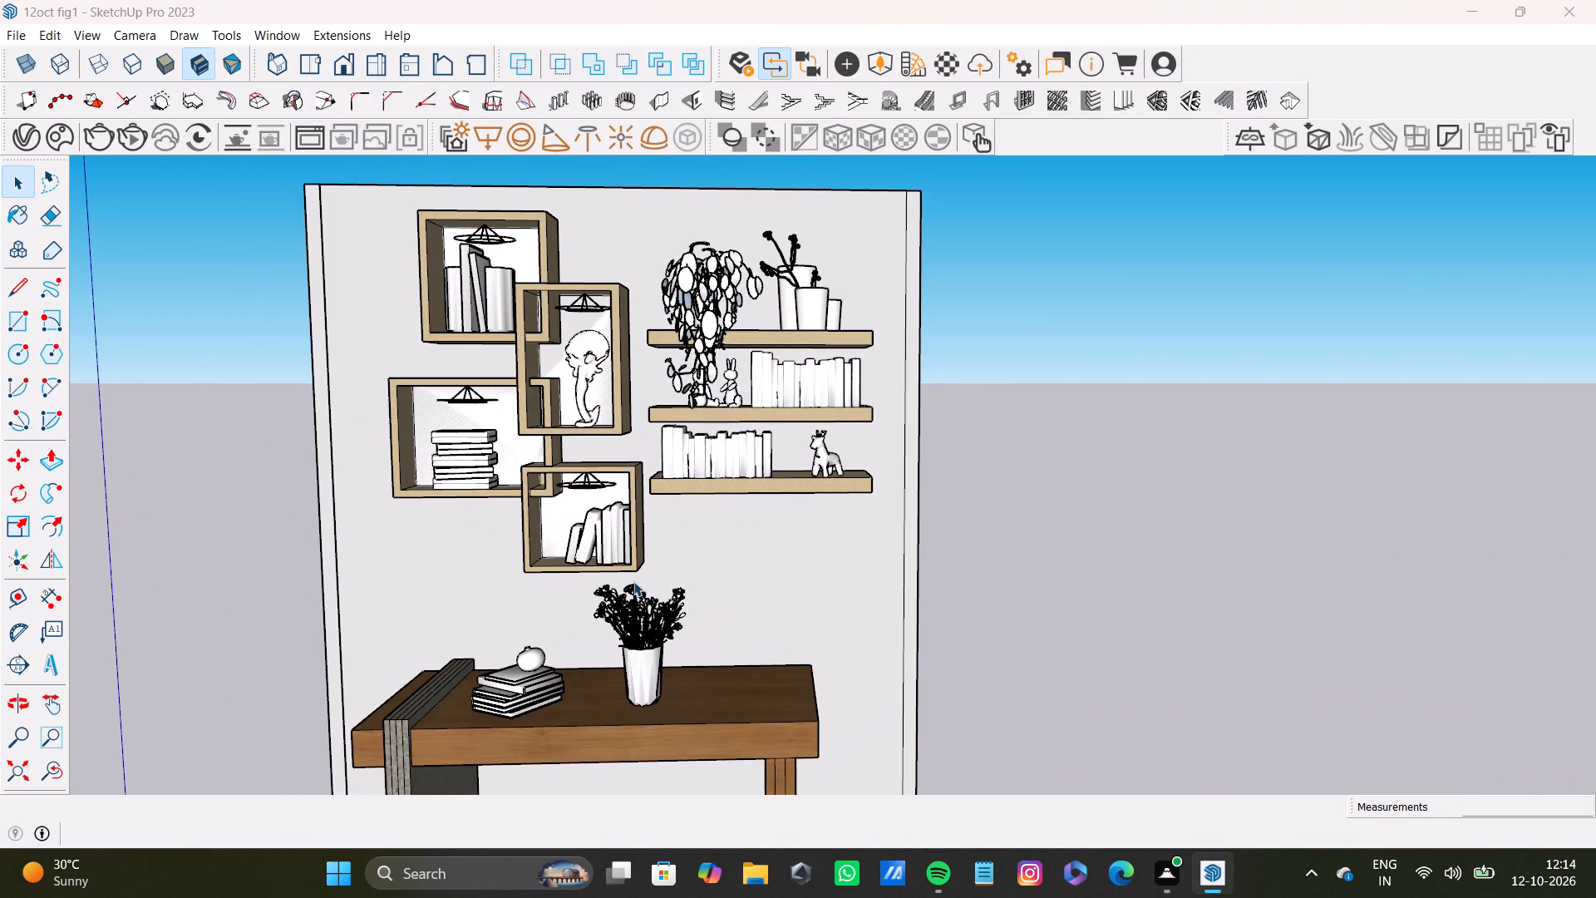
pyautogui.scroll(-4, 633, 581)
pyautogui.click(1552, 687)
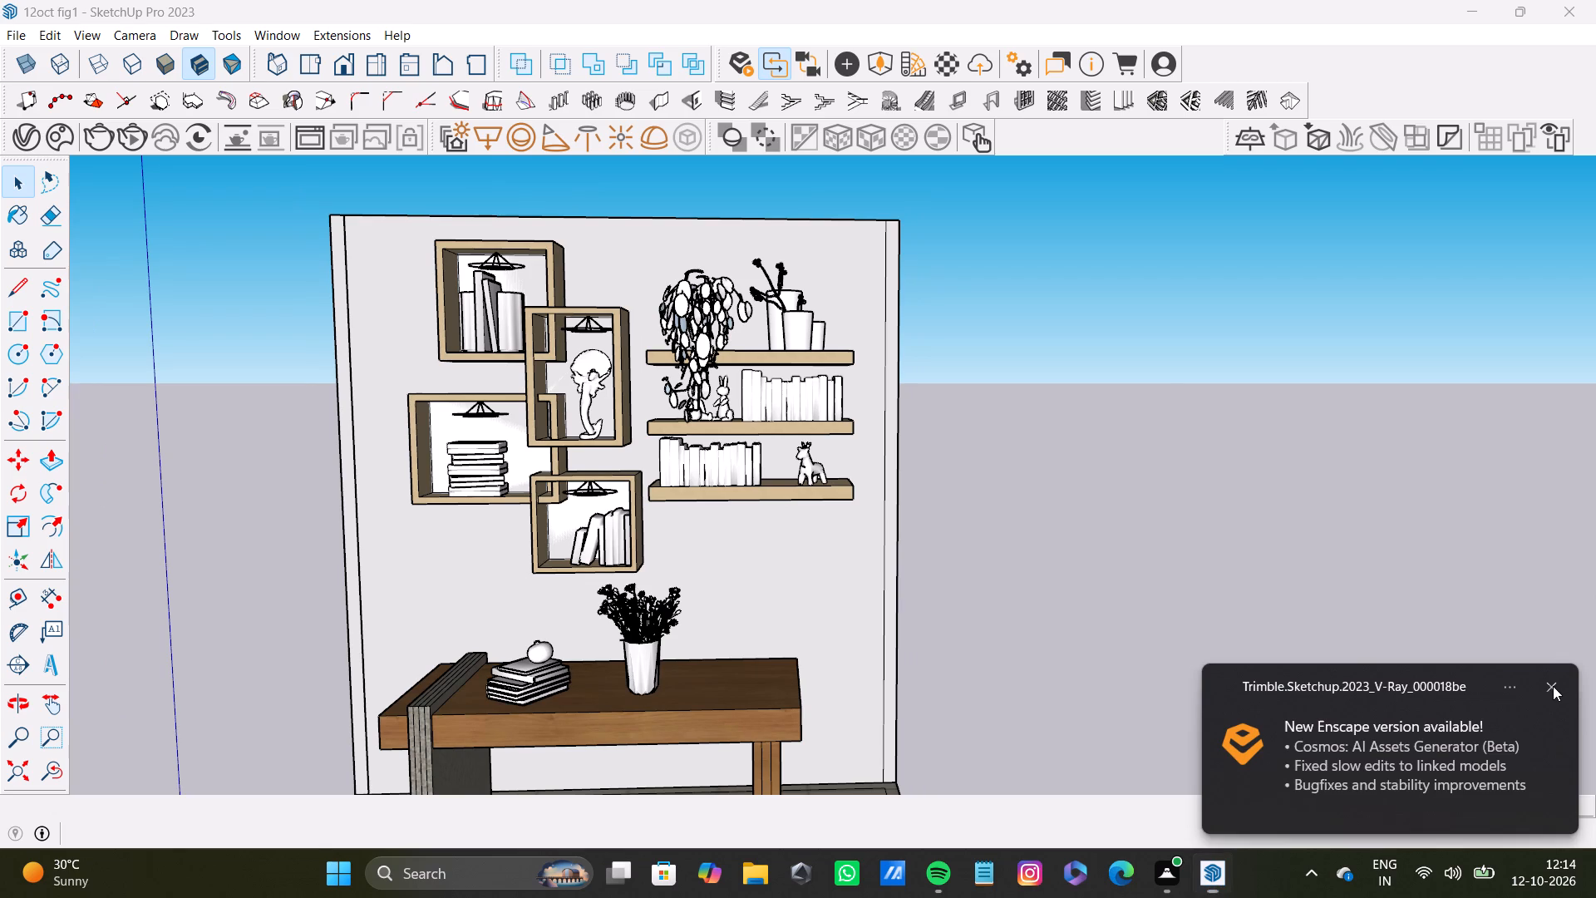
pyautogui.scroll(-4, 782, 517)
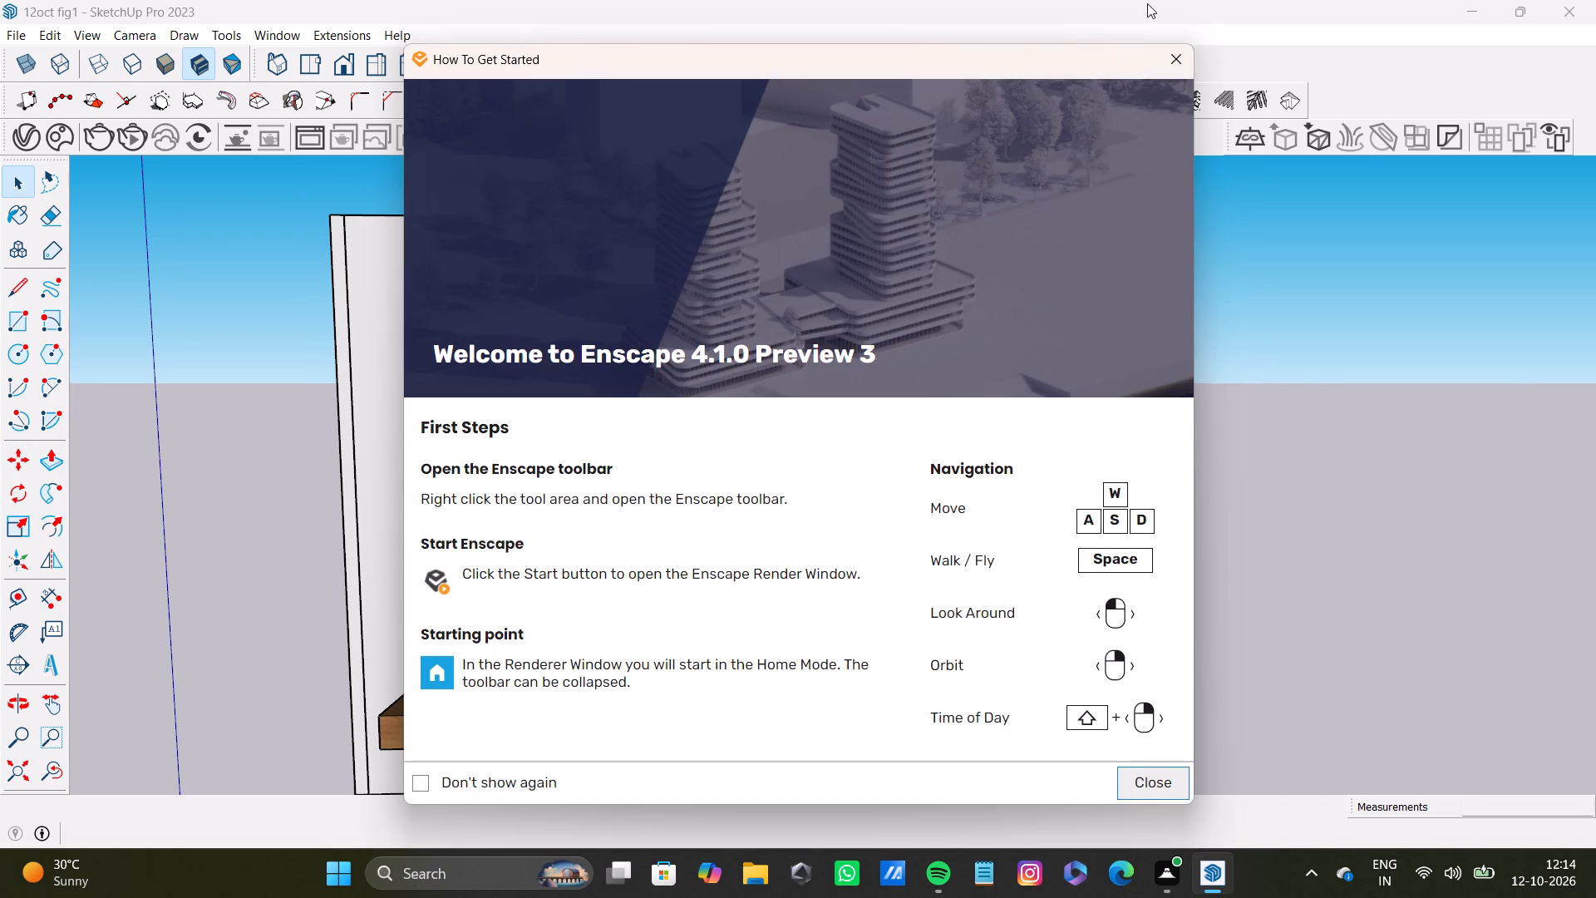
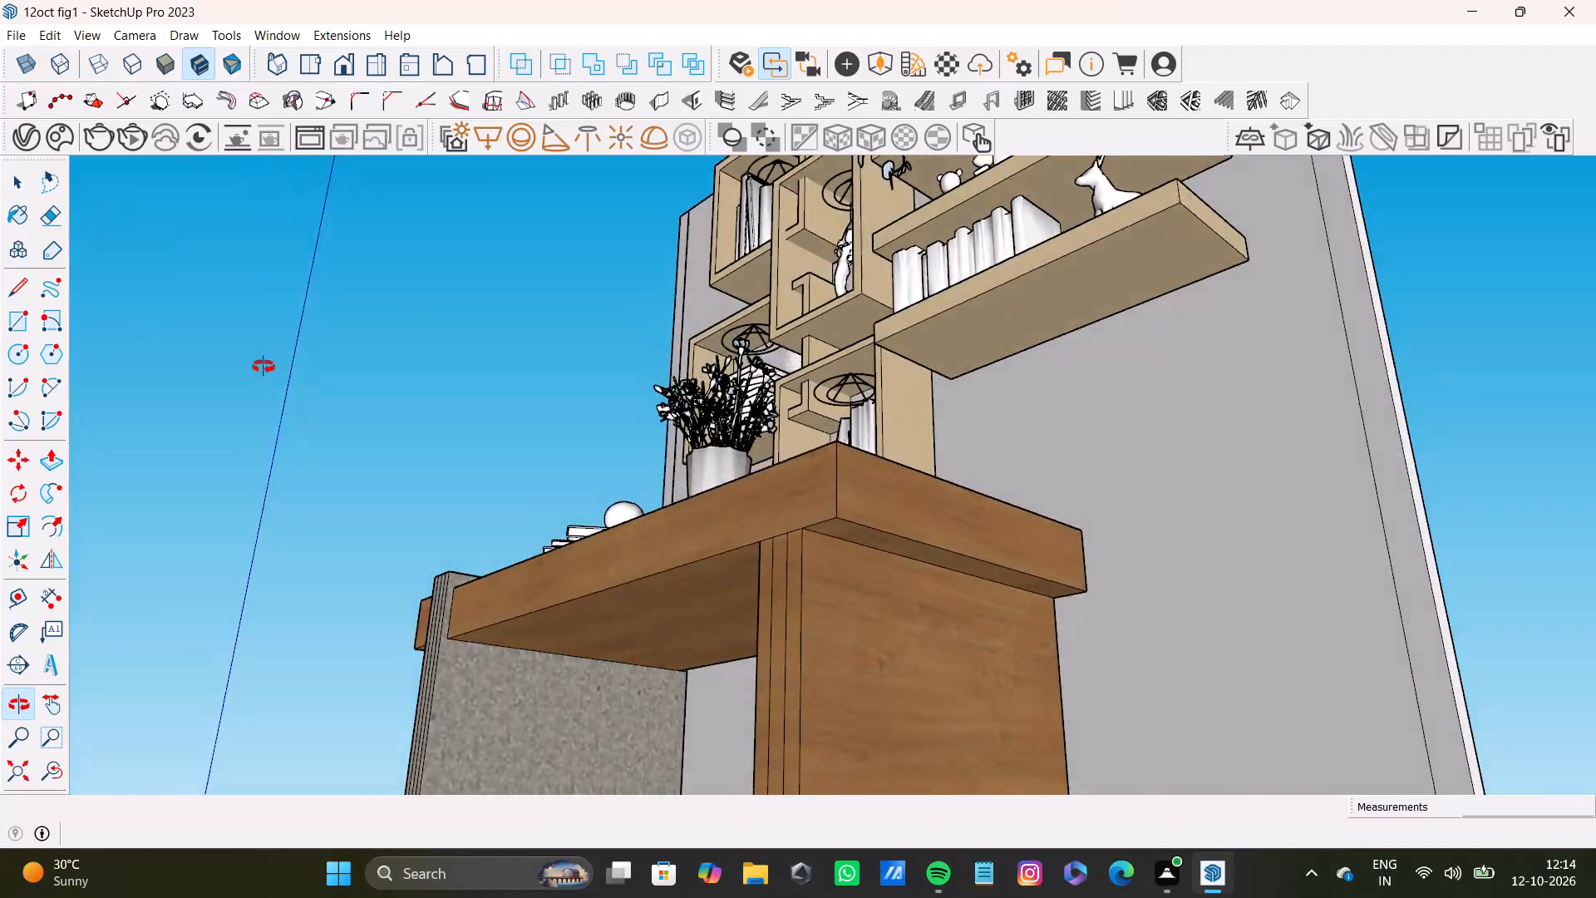
# Examine the desk, wall shelves and floor slab from several angles.
pyautogui.scroll(-7, 482, 399)
pyautogui.moveTo(688, 446); pyautogui.dragTo(718, 437, button='middle')
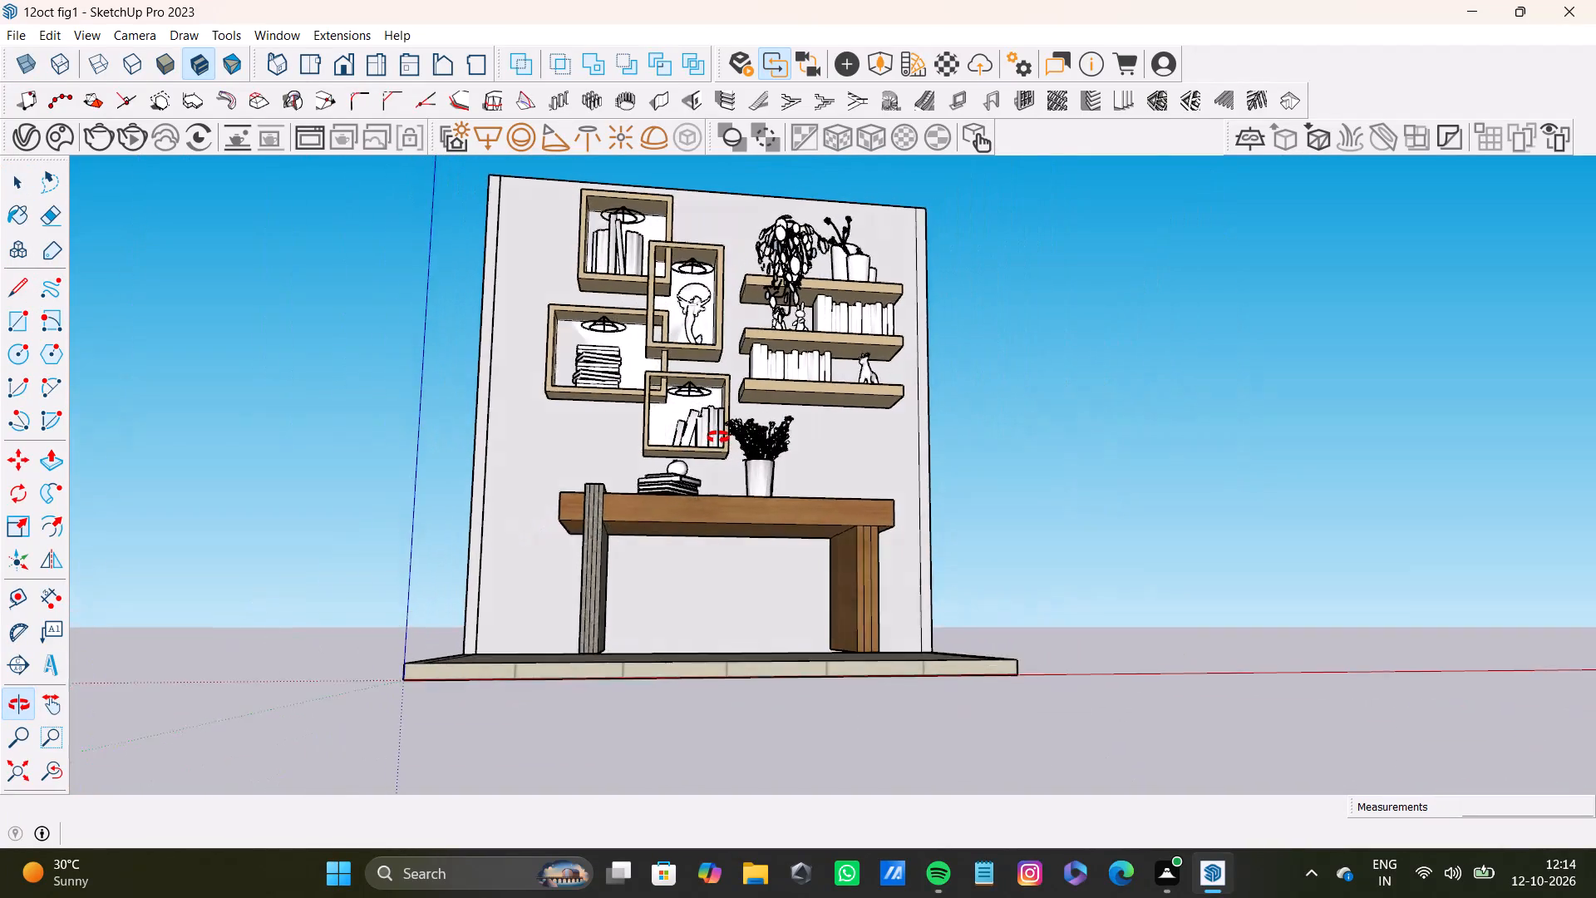
pyautogui.moveTo(718, 437); pyautogui.dragTo(879, 510, button='middle')
pyautogui.scroll(-4, 820, 496)
pyautogui.keyDown('shift'); pyautogui.moveTo(805, 496); pyautogui.dragTo(608, 638, button='middle'); pyautogui.keyUp('shift')
pyautogui.scroll(8, 706, 572)
pyautogui.moveTo(775, 528); pyautogui.dragTo(620, 452, button='middle')
pyautogui.scroll(-6, 628, 456)
pyautogui.moveTo(675, 475); pyautogui.dragTo(690, 475, button='middle')
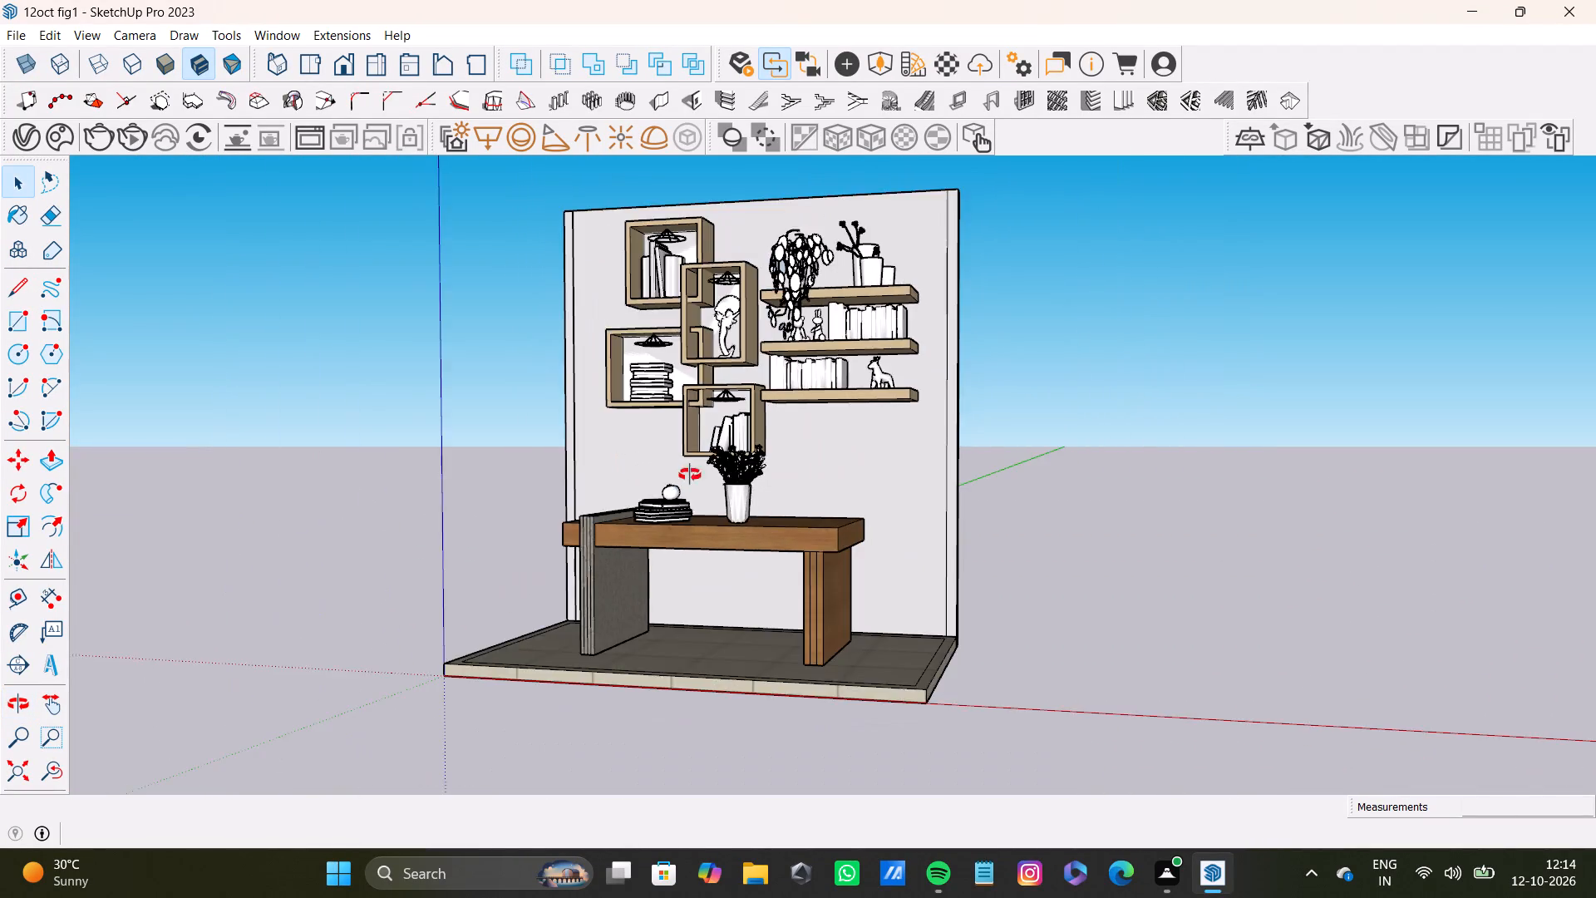
pyautogui.moveTo(690, 475); pyautogui.dragTo(1062, 568, button='middle')
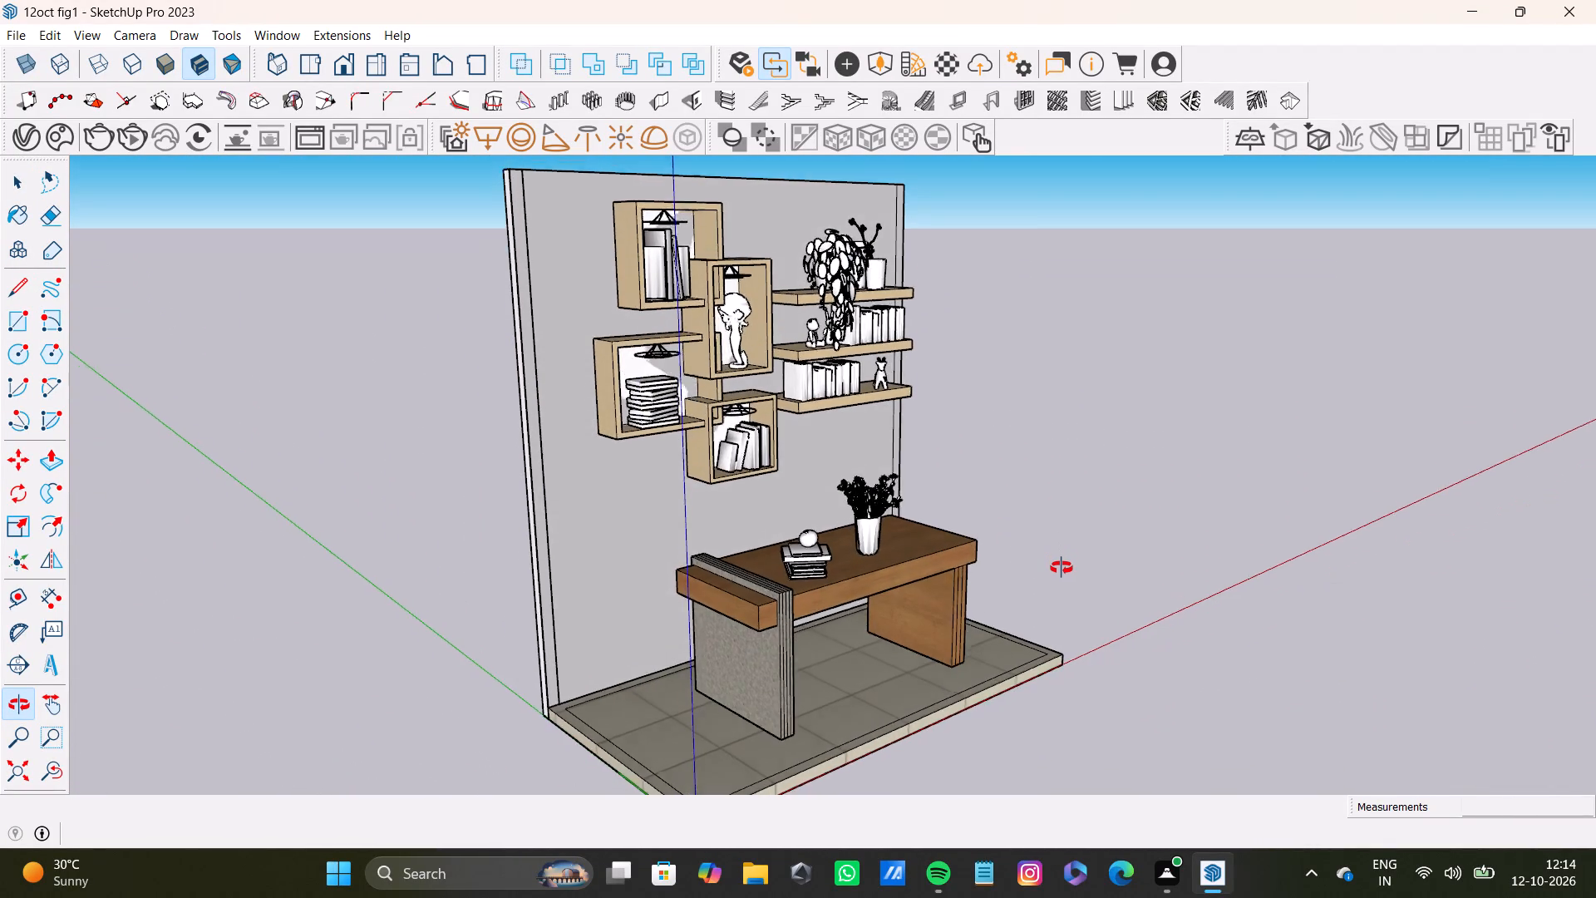
pyautogui.moveTo(1062, 568); pyautogui.dragTo(1059, 574, button='middle')
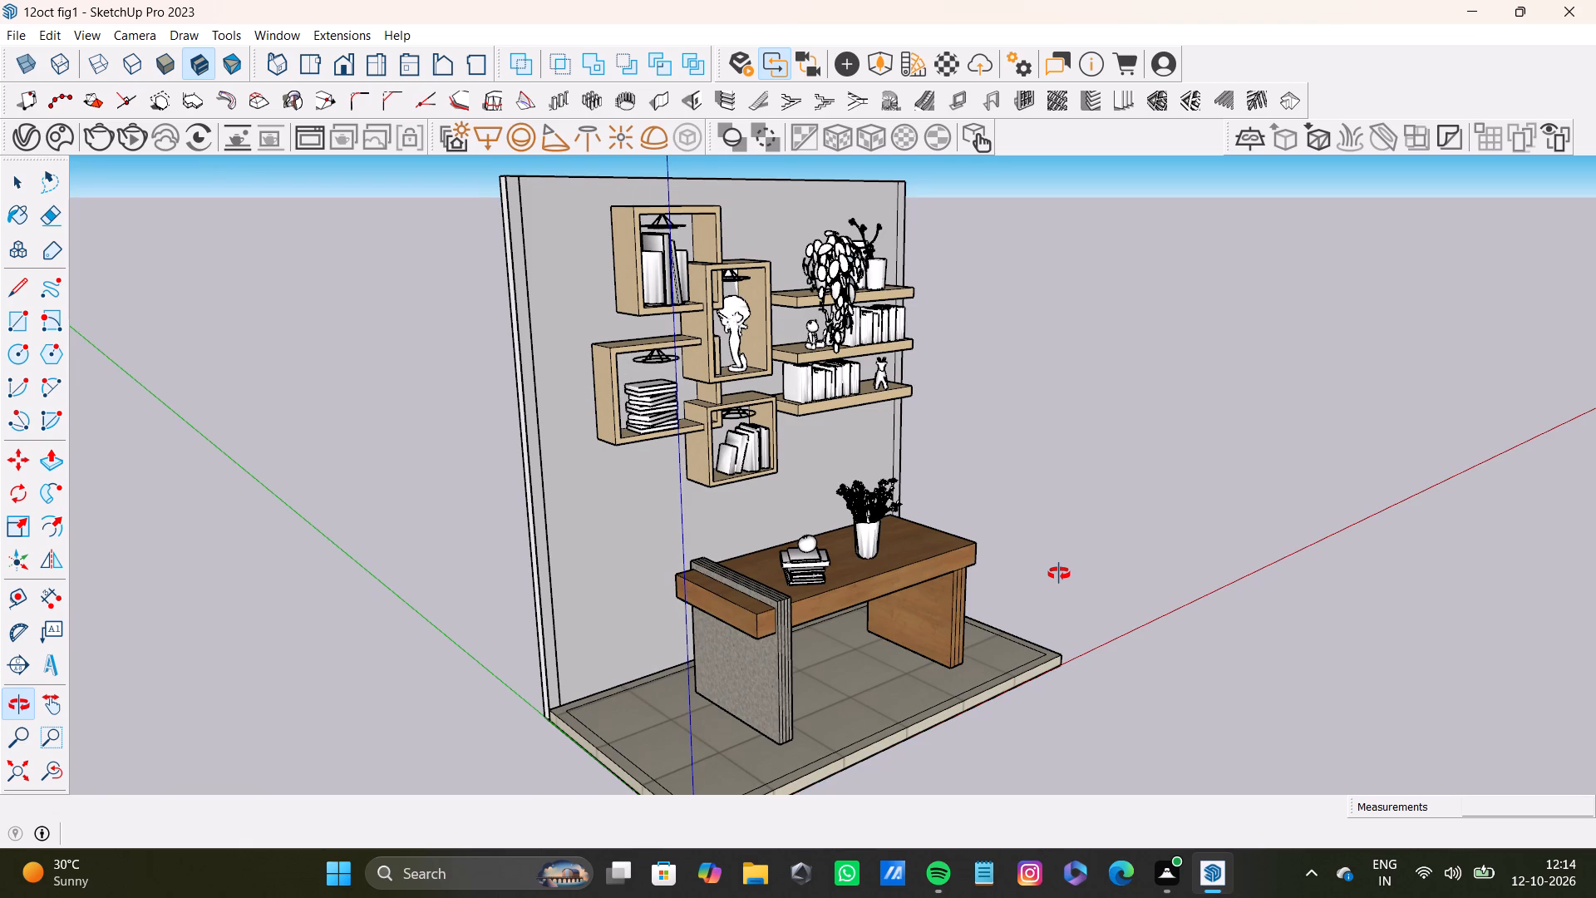
pyautogui.moveTo(1059, 574); pyautogui.dragTo(688, 383, button='middle')
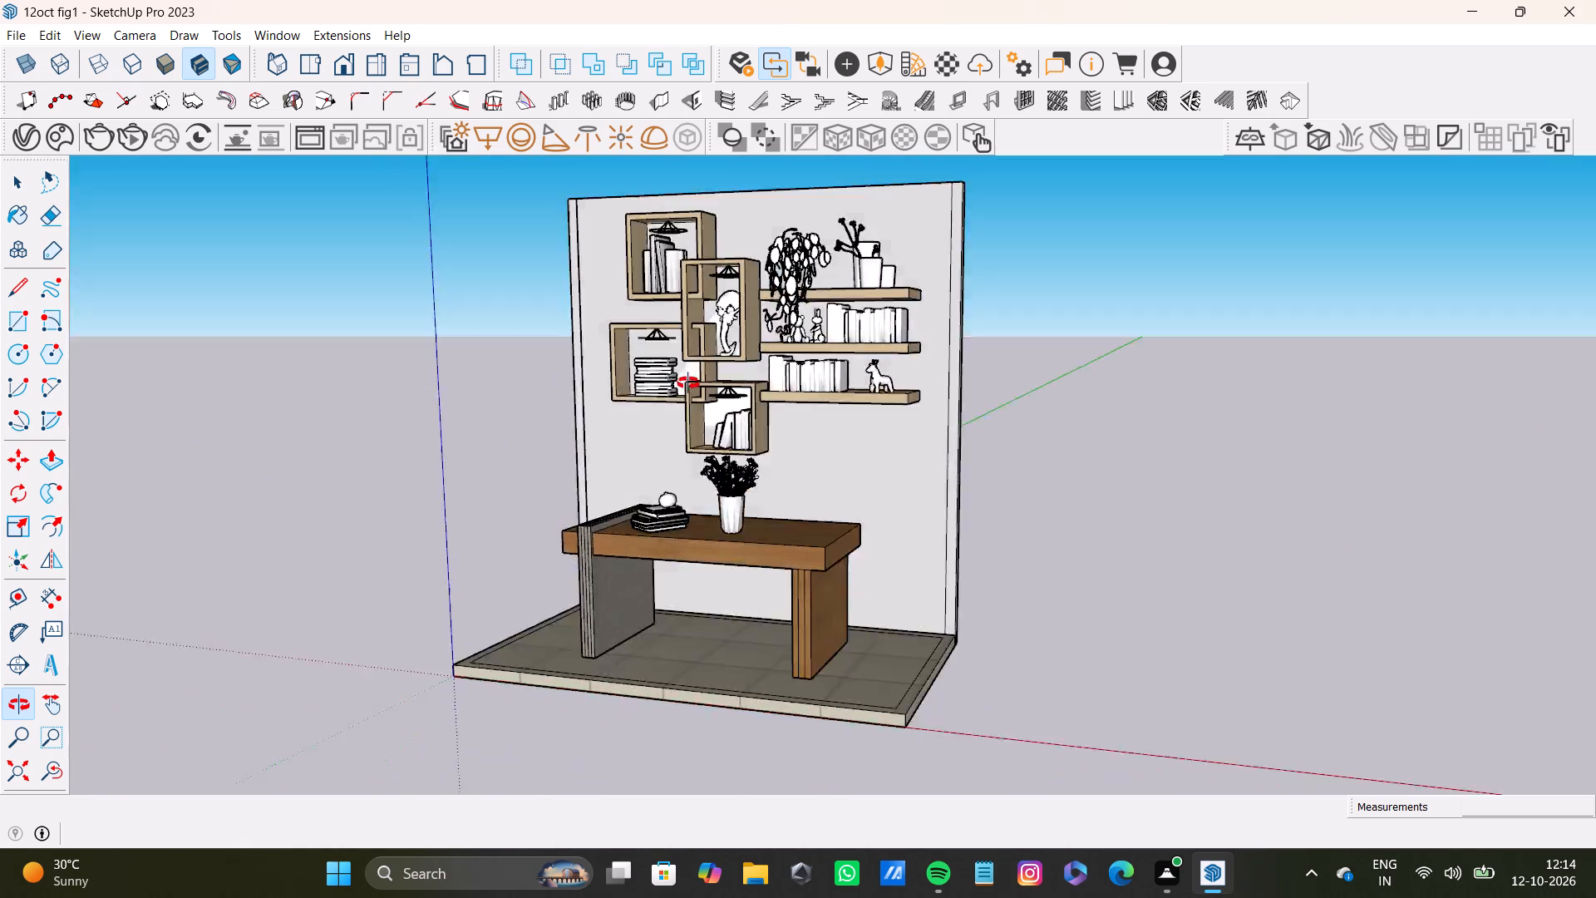
pyautogui.moveTo(688, 383); pyautogui.dragTo(721, 452, button='middle')
pyautogui.click(1037, 460)
pyautogui.scroll(-4, 229, 501)
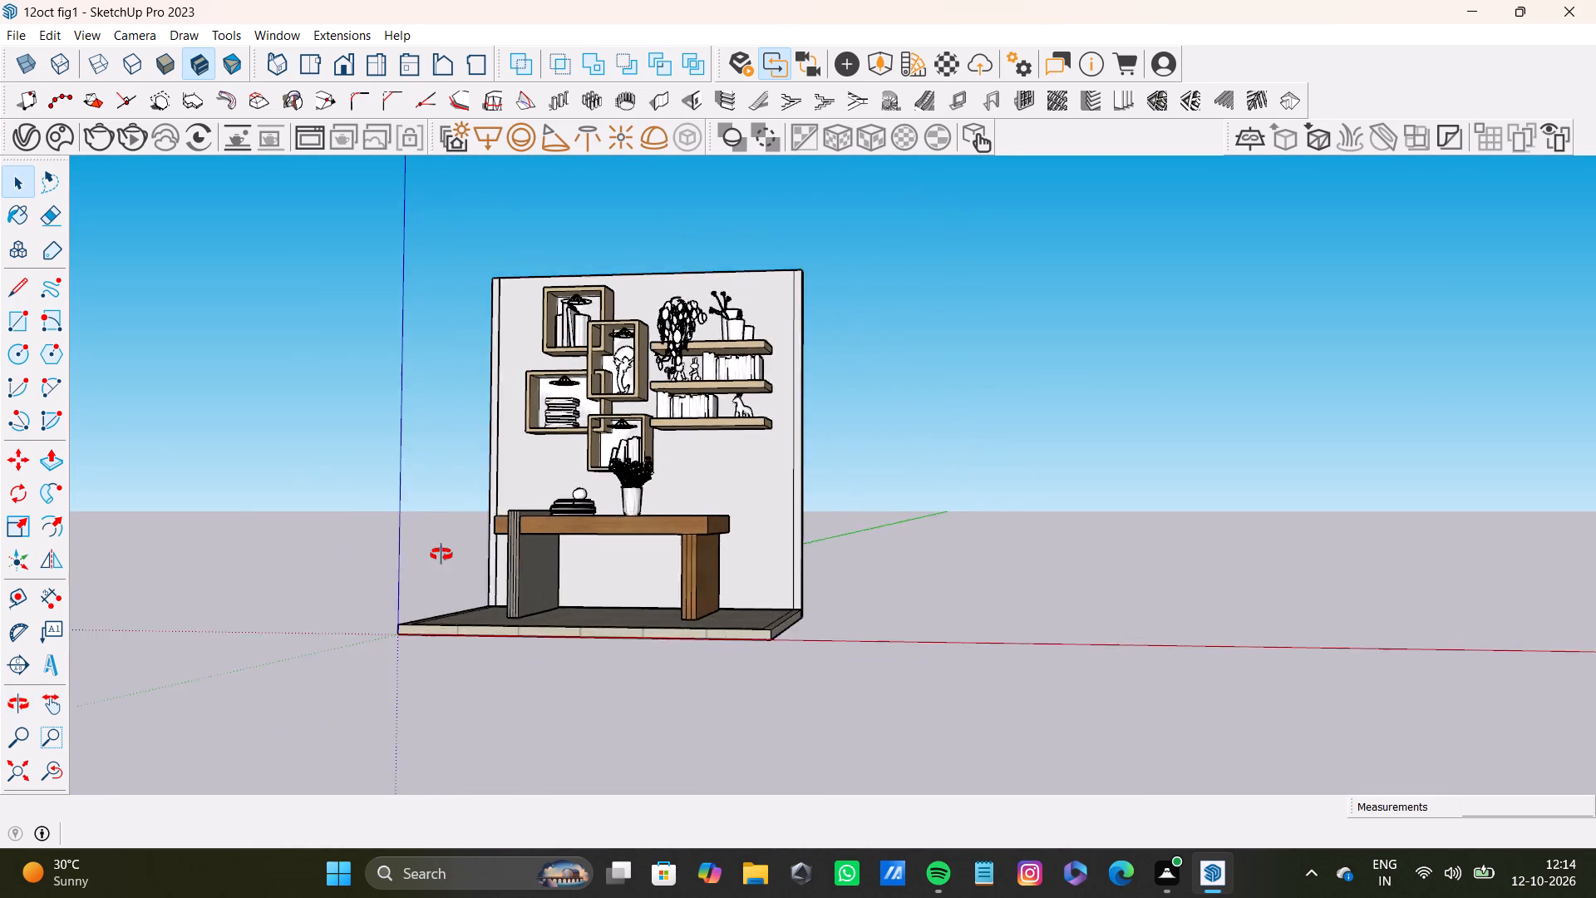
pyautogui.moveTo(431, 555); pyautogui.dragTo(733, 750, button='middle')
pyautogui.scroll(-7, 737, 589)
pyautogui.moveTo(754, 595); pyautogui.dragTo(495, 581, button='middle')
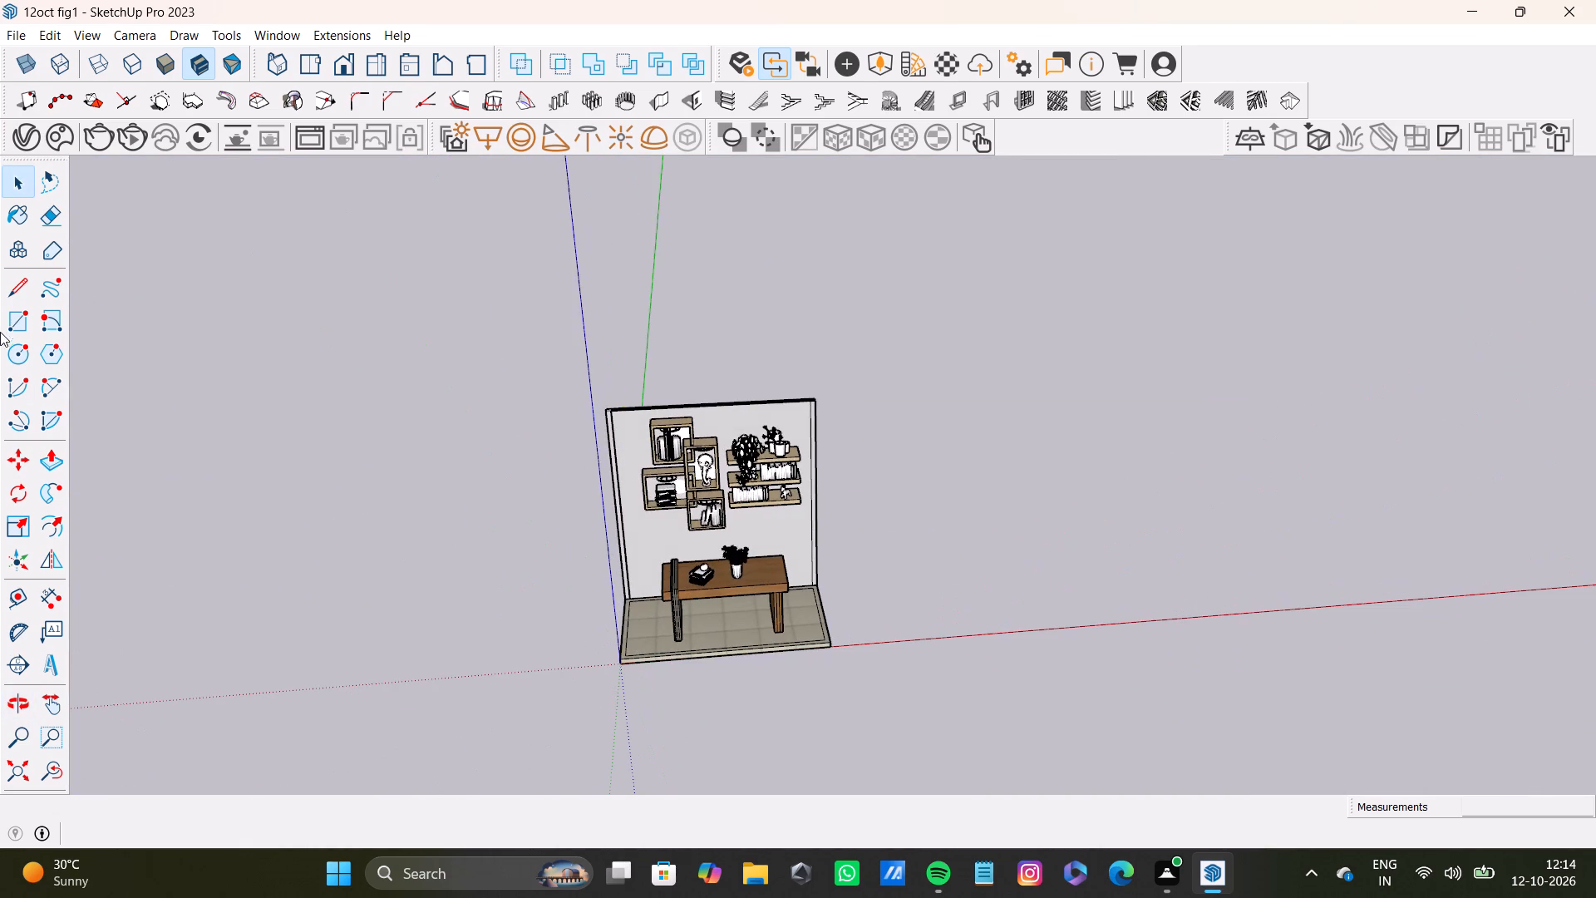
# Place a construction guide parallel to the floor slab's side edge, about 3' 10" outside it along the red axis.
pyautogui.click(17, 320)
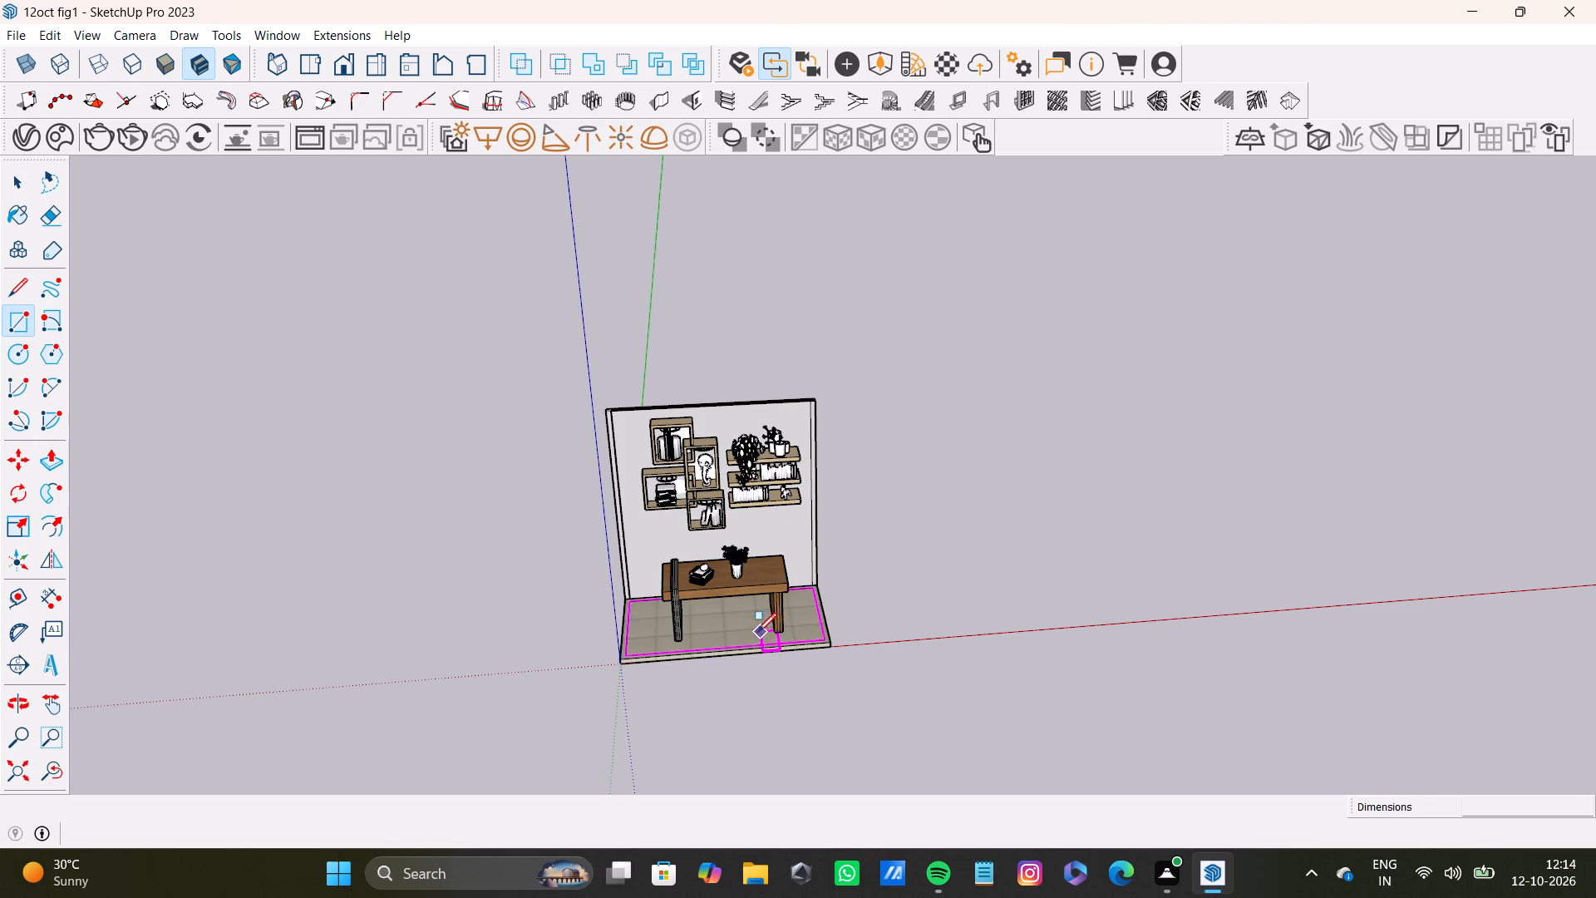
pyautogui.keyDown('shift'); pyautogui.moveTo(855, 634); pyautogui.dragTo(584, 676, button='middle'); pyautogui.keyUp('shift')
pyautogui.scroll(7, 699, 613)
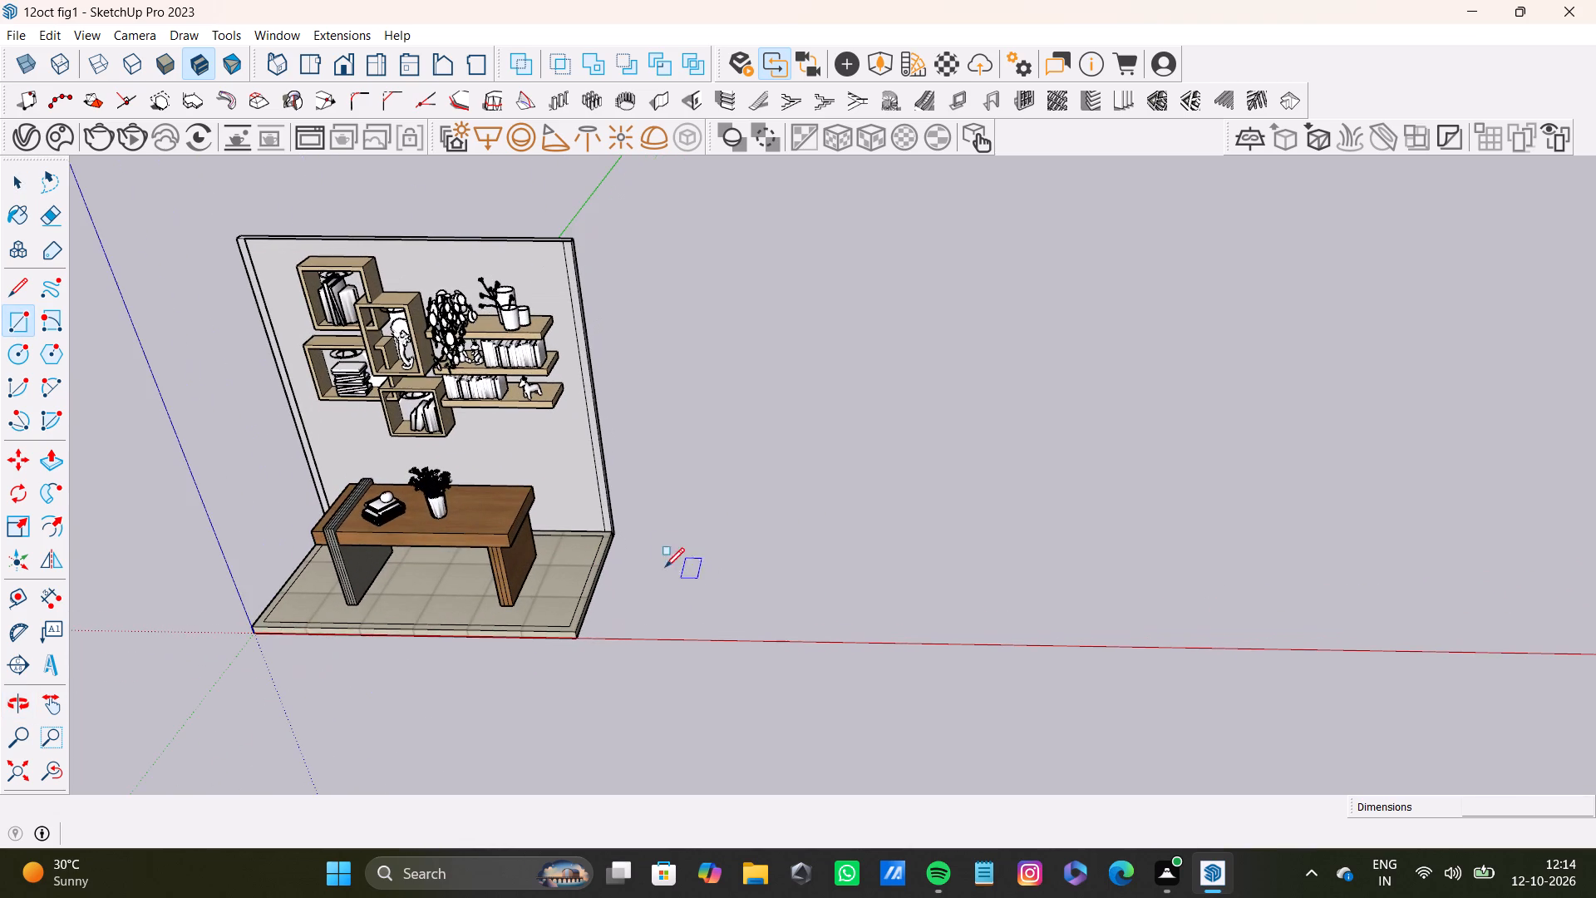
pyautogui.click(12, 597)
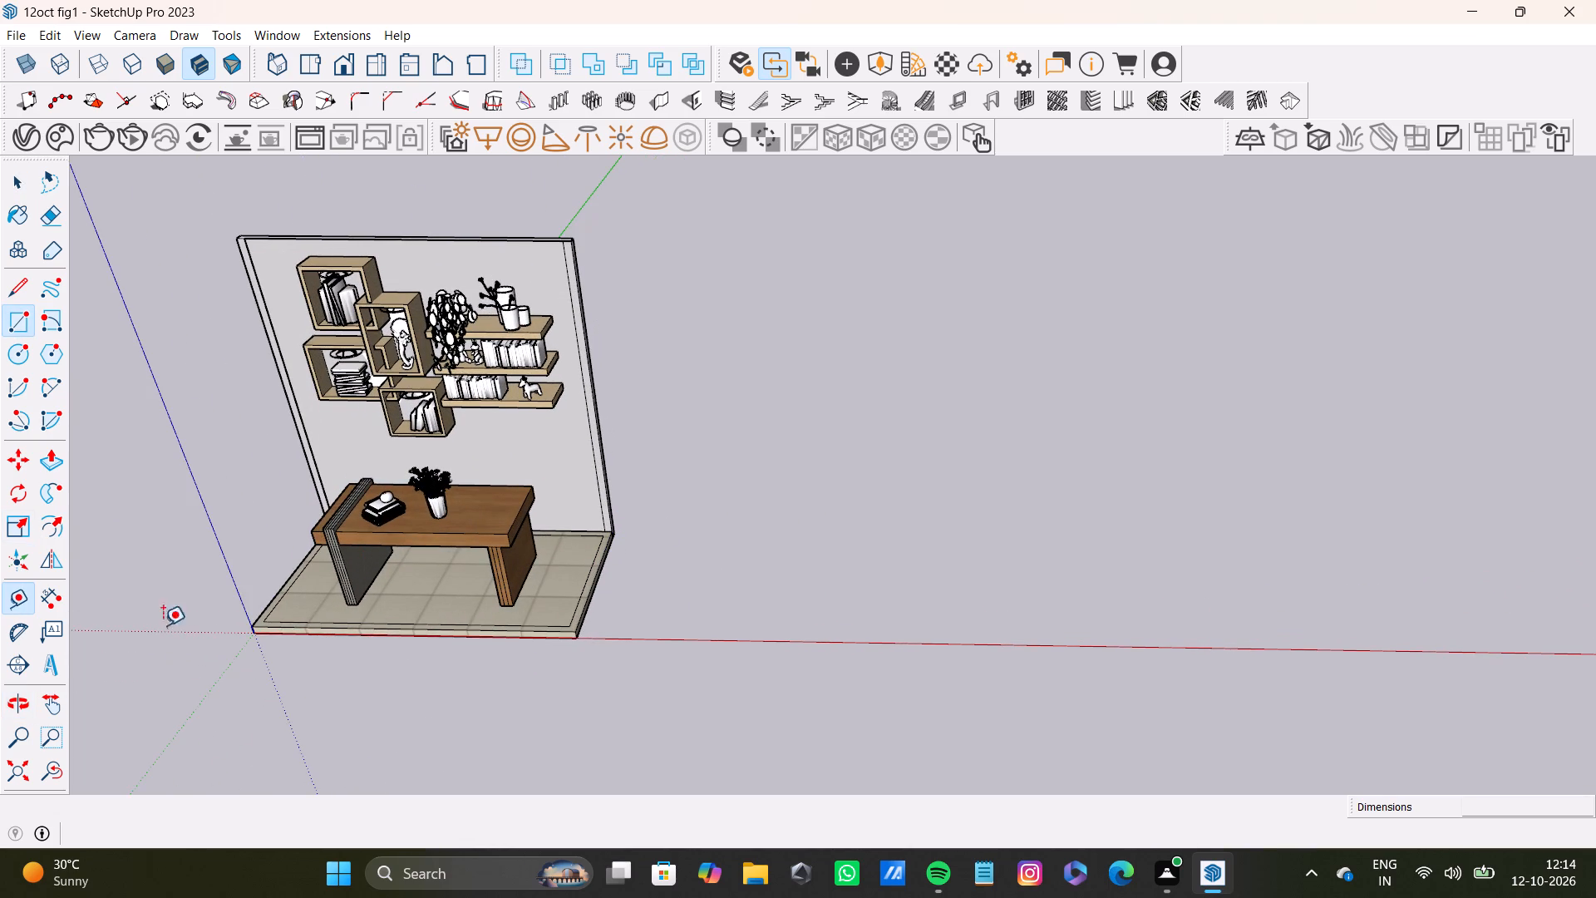
pyautogui.scroll(11, 584, 614)
pyautogui.click(590, 600)
pyautogui.scroll(-3, 997, 645)
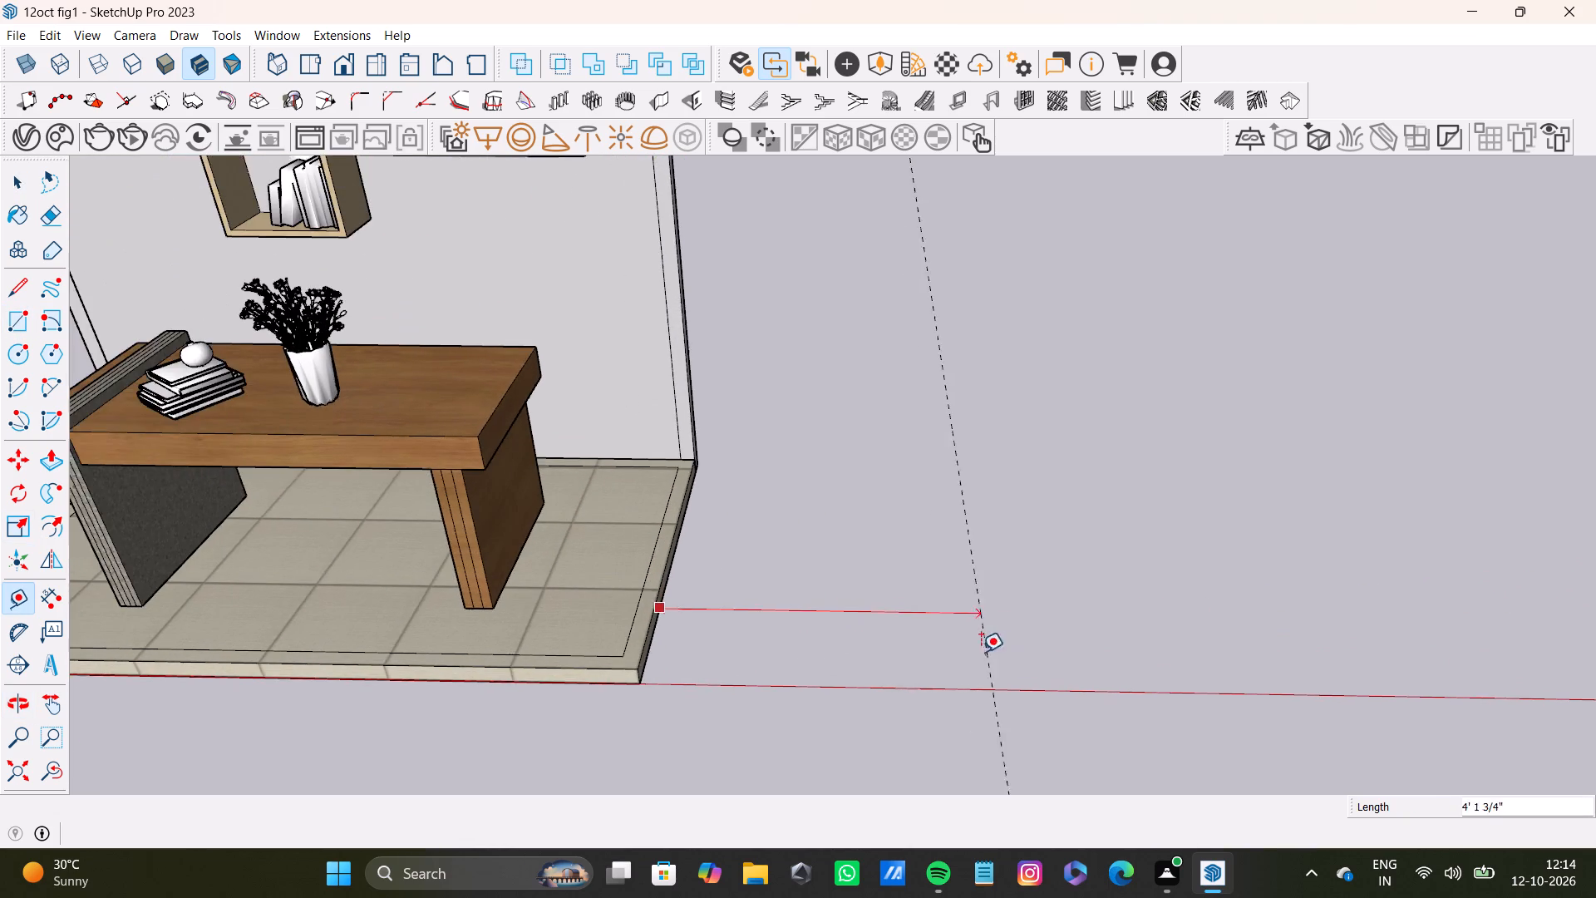
pyautogui.keyDown('shift'); pyautogui.moveTo(951, 631); pyautogui.dragTo(756, 682, button='middle'); pyautogui.keyUp('shift')
pyautogui.click(780, 666)
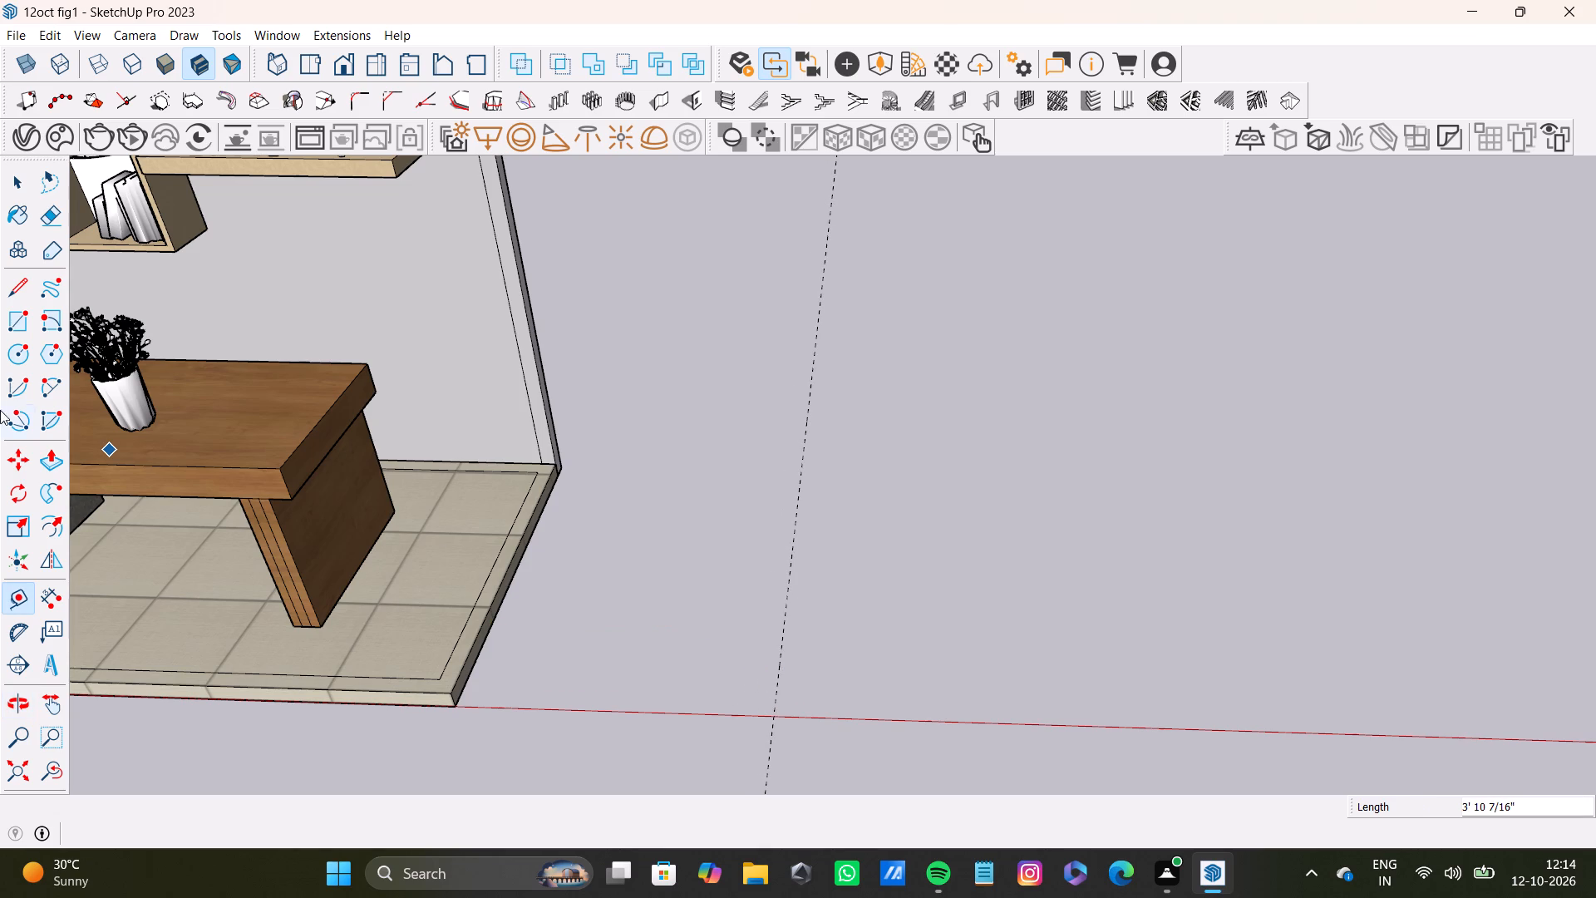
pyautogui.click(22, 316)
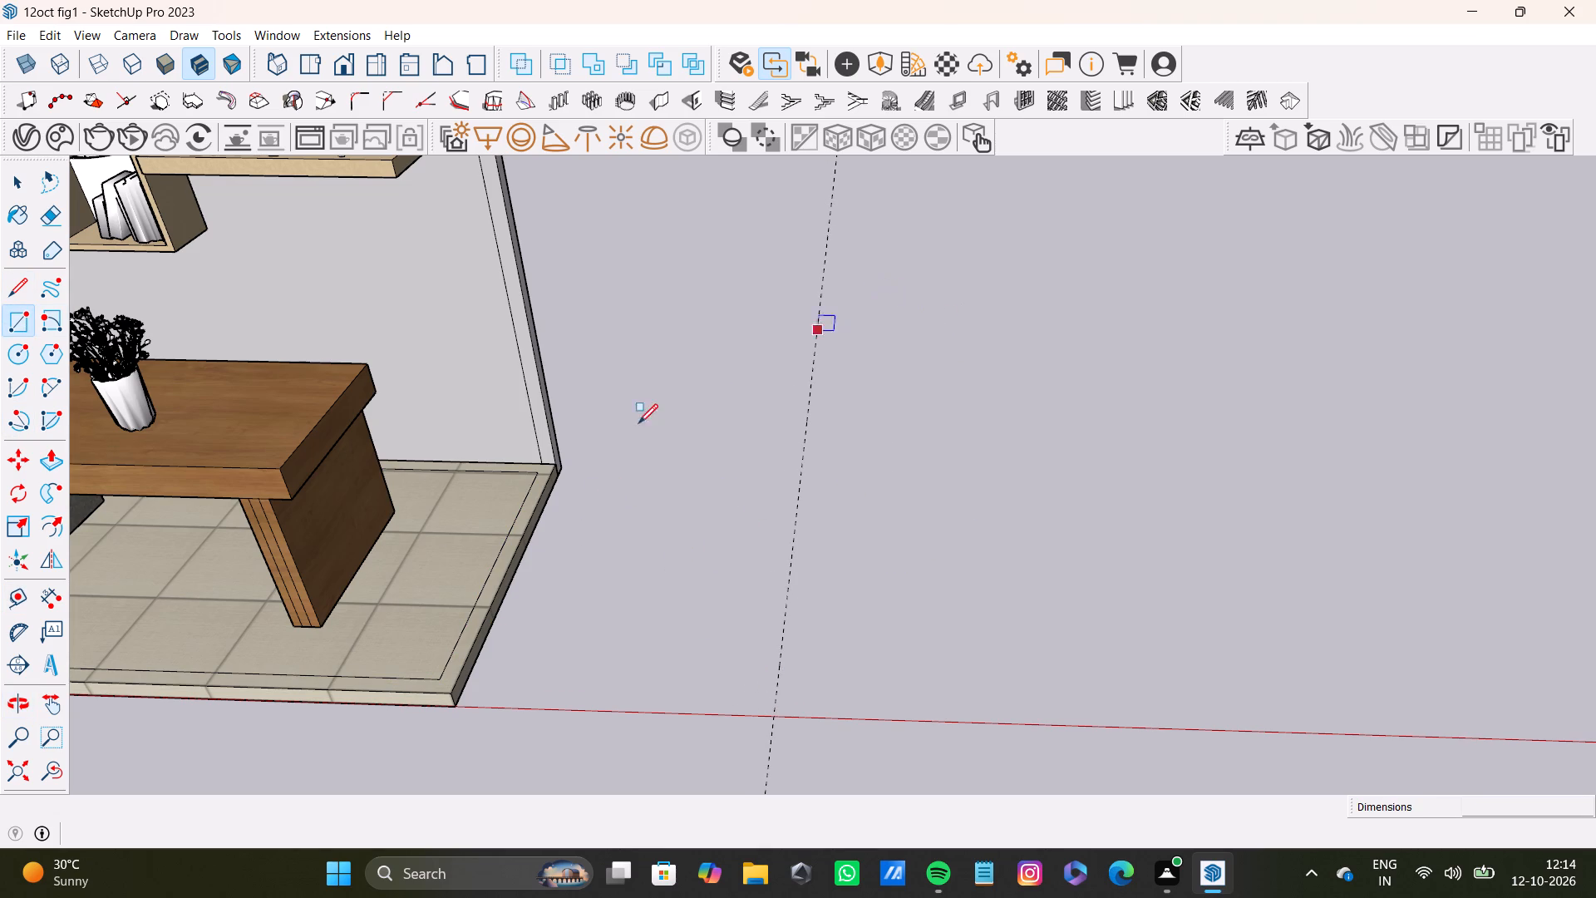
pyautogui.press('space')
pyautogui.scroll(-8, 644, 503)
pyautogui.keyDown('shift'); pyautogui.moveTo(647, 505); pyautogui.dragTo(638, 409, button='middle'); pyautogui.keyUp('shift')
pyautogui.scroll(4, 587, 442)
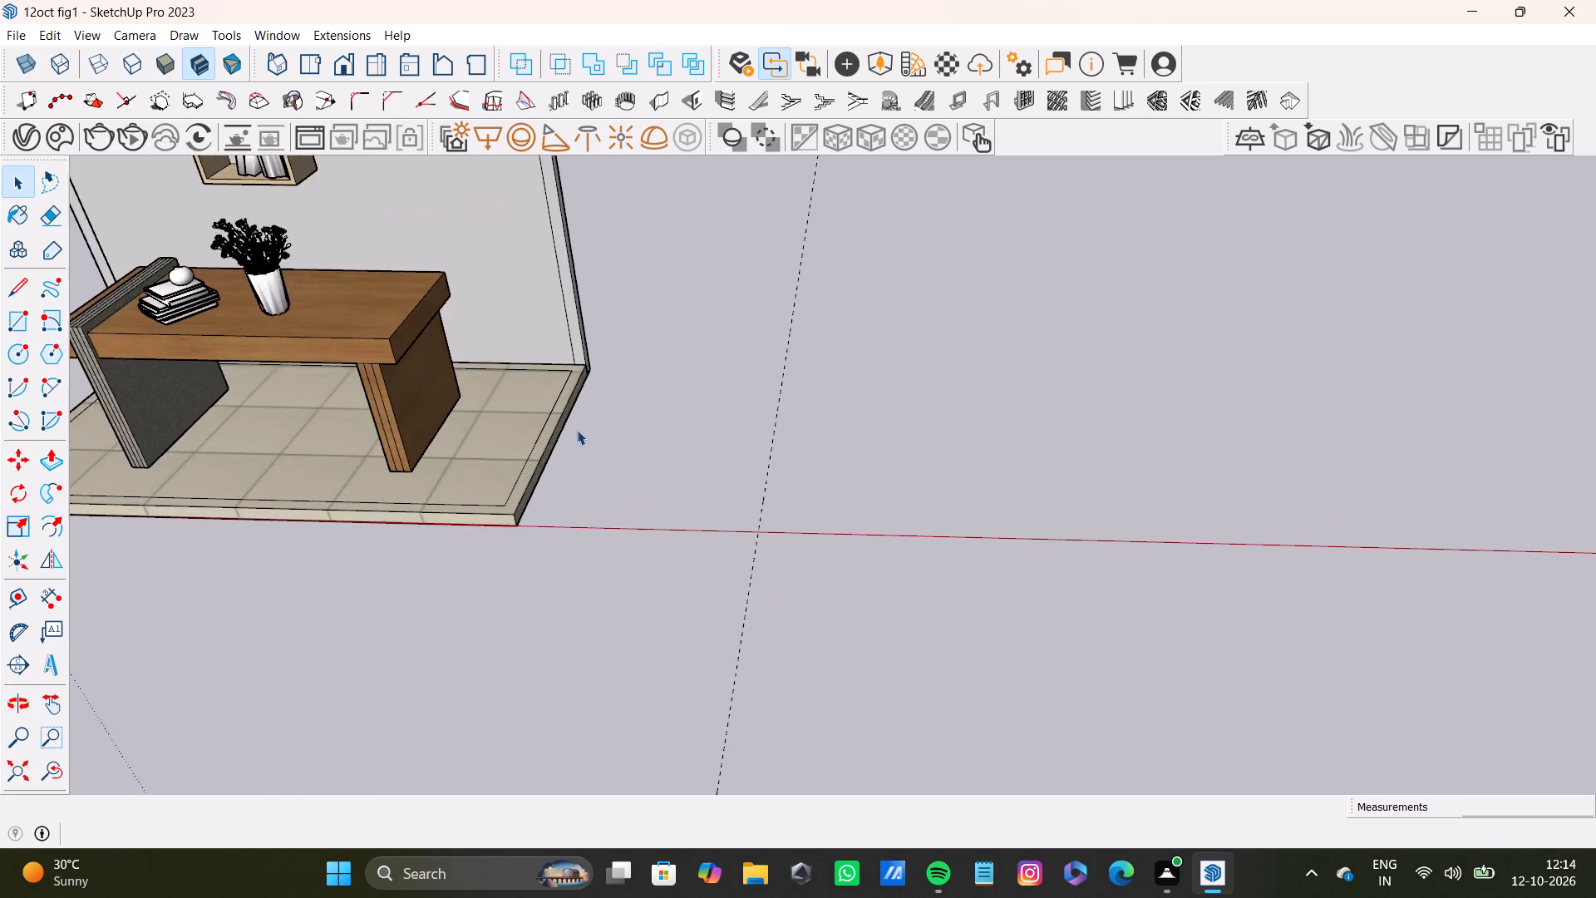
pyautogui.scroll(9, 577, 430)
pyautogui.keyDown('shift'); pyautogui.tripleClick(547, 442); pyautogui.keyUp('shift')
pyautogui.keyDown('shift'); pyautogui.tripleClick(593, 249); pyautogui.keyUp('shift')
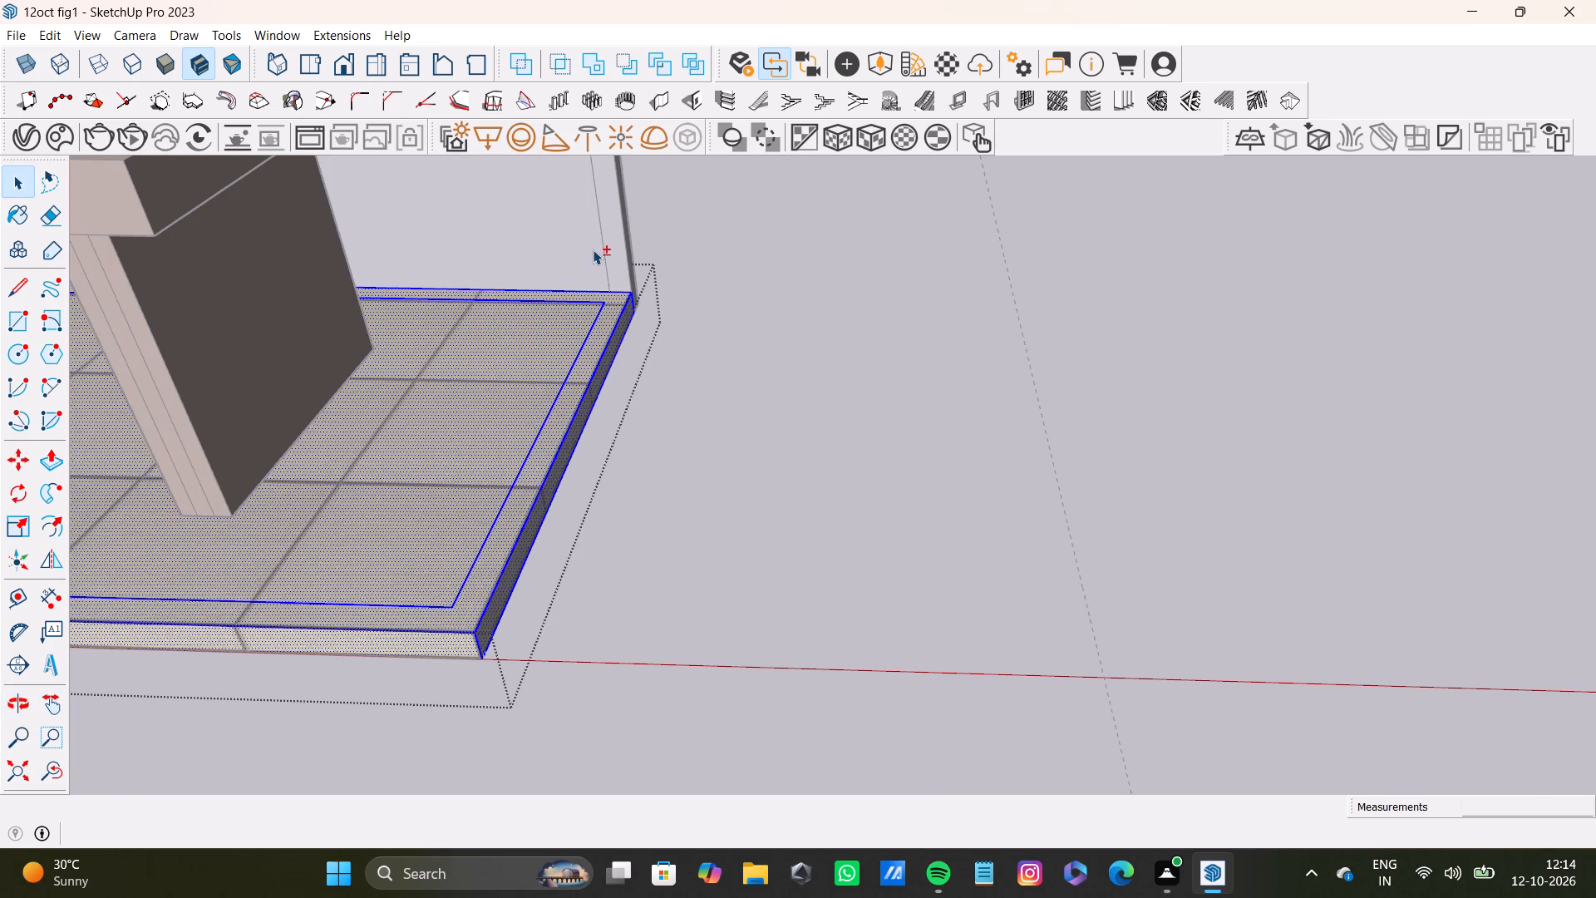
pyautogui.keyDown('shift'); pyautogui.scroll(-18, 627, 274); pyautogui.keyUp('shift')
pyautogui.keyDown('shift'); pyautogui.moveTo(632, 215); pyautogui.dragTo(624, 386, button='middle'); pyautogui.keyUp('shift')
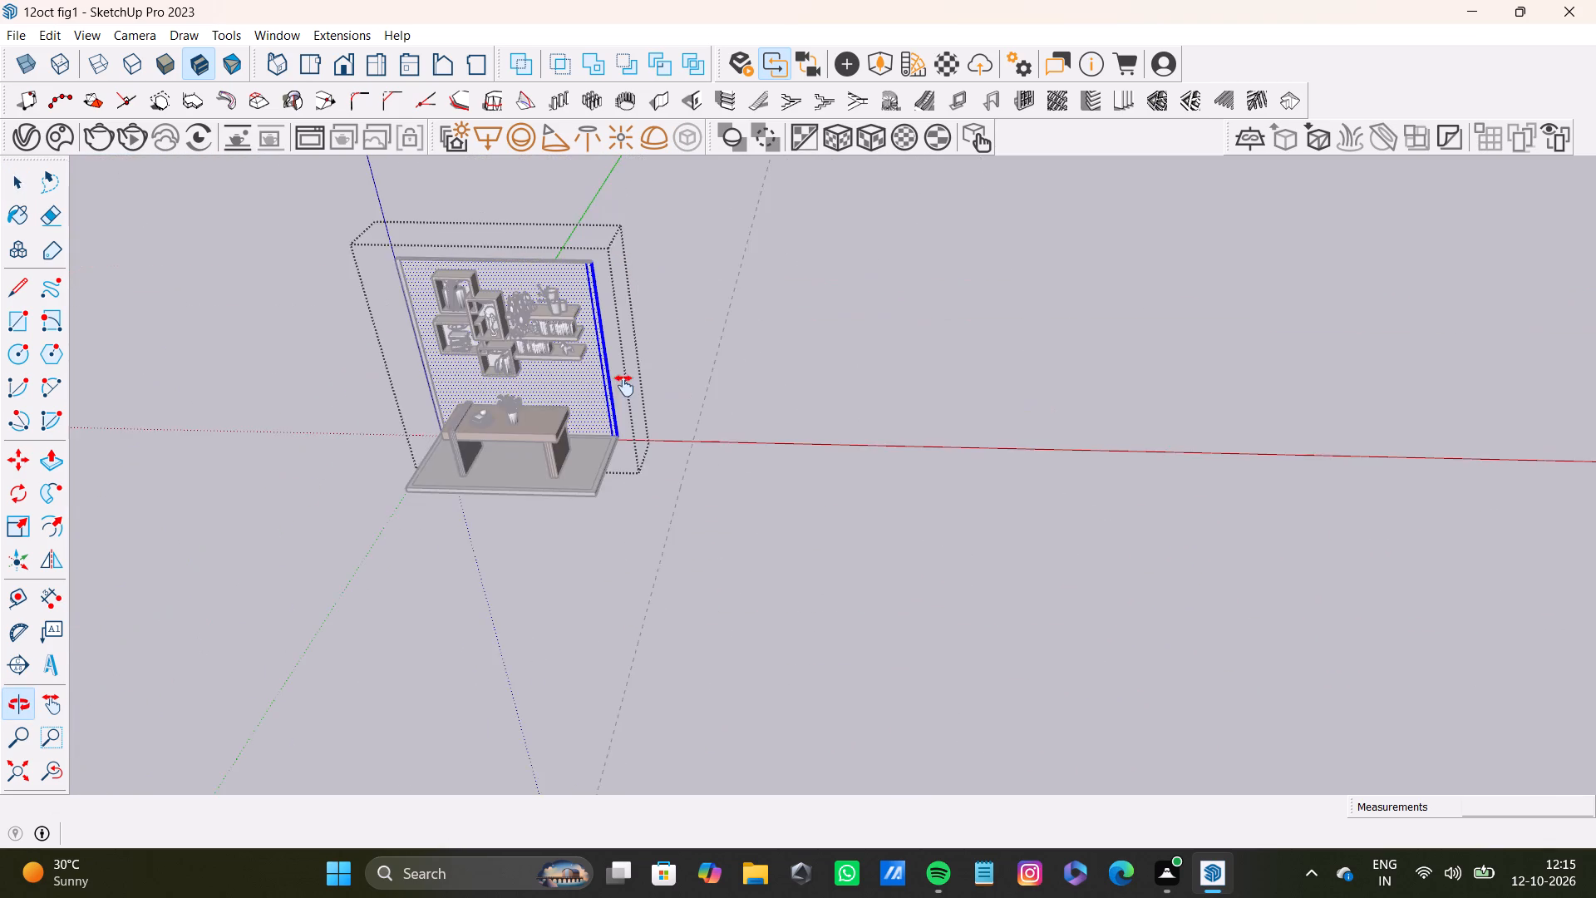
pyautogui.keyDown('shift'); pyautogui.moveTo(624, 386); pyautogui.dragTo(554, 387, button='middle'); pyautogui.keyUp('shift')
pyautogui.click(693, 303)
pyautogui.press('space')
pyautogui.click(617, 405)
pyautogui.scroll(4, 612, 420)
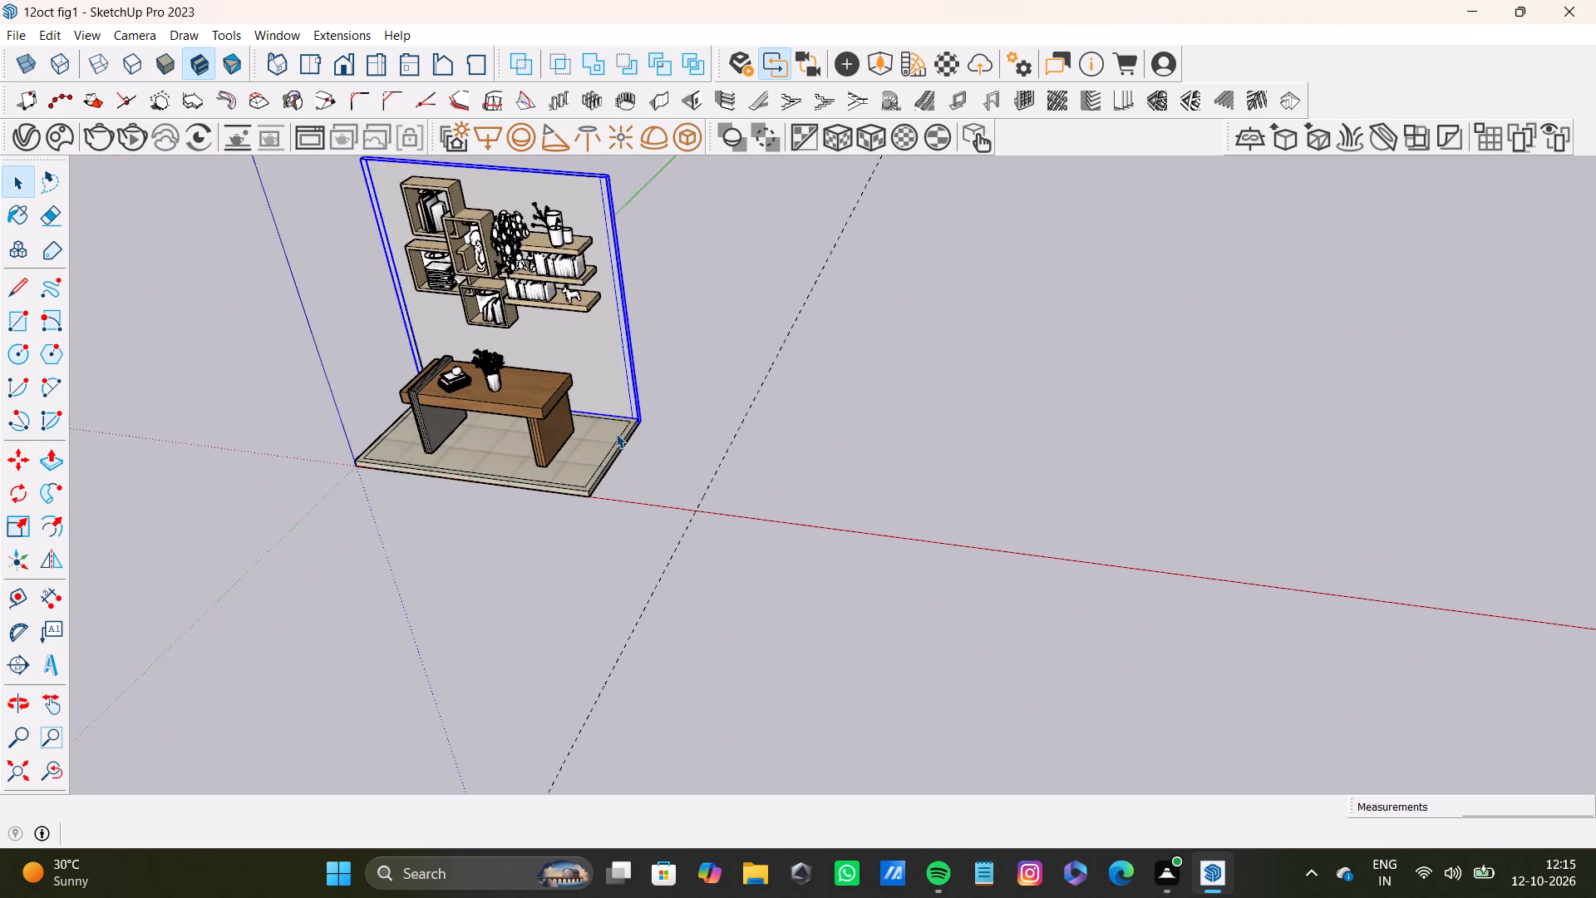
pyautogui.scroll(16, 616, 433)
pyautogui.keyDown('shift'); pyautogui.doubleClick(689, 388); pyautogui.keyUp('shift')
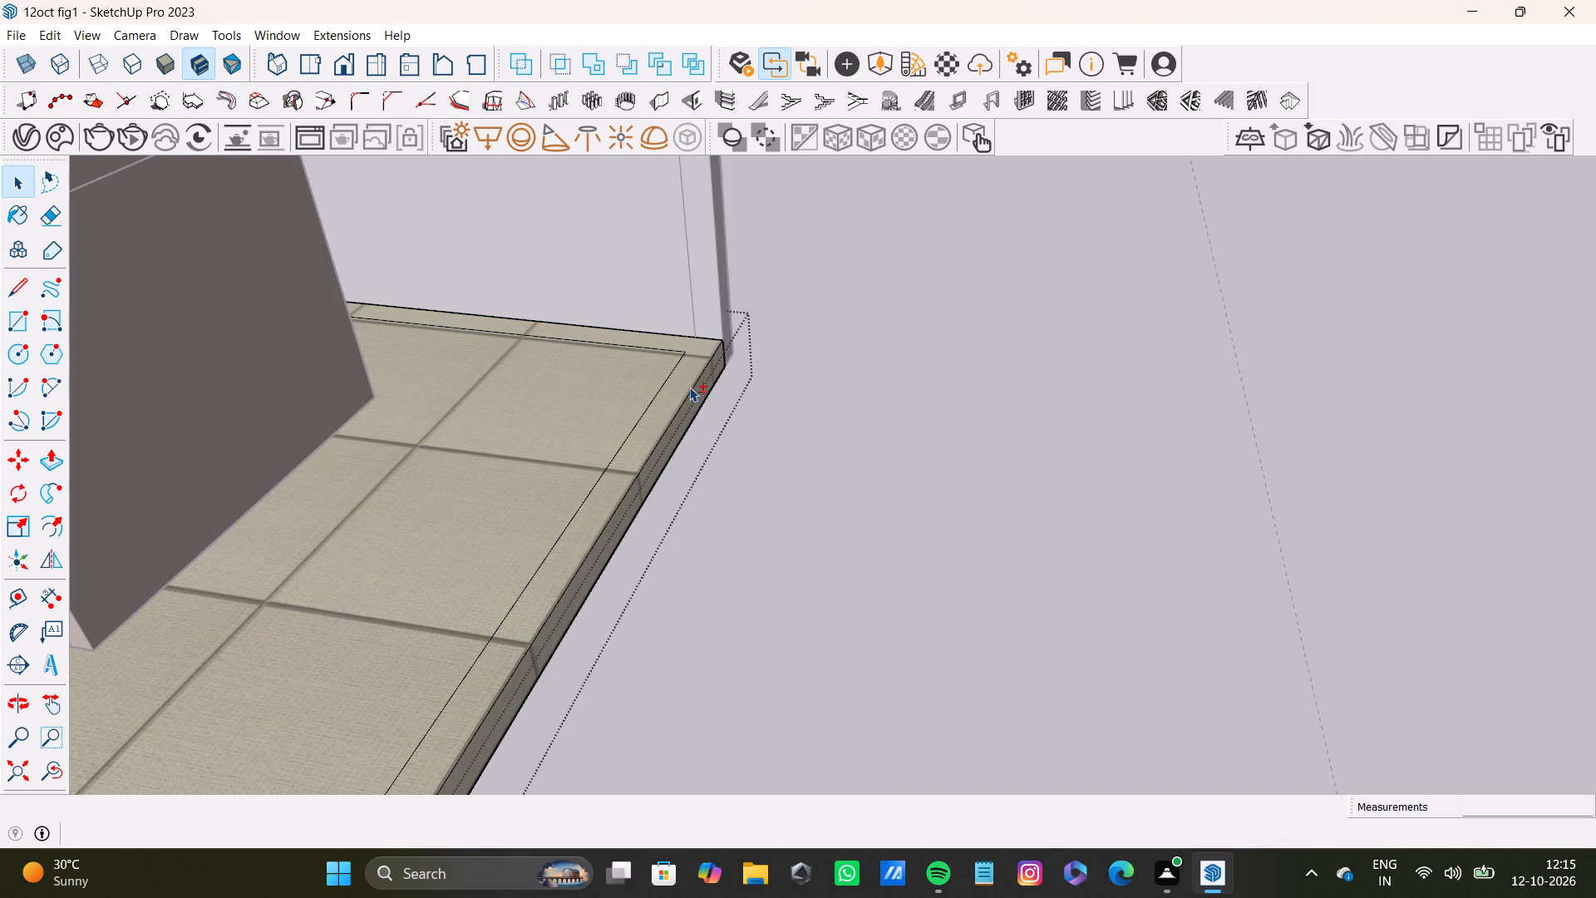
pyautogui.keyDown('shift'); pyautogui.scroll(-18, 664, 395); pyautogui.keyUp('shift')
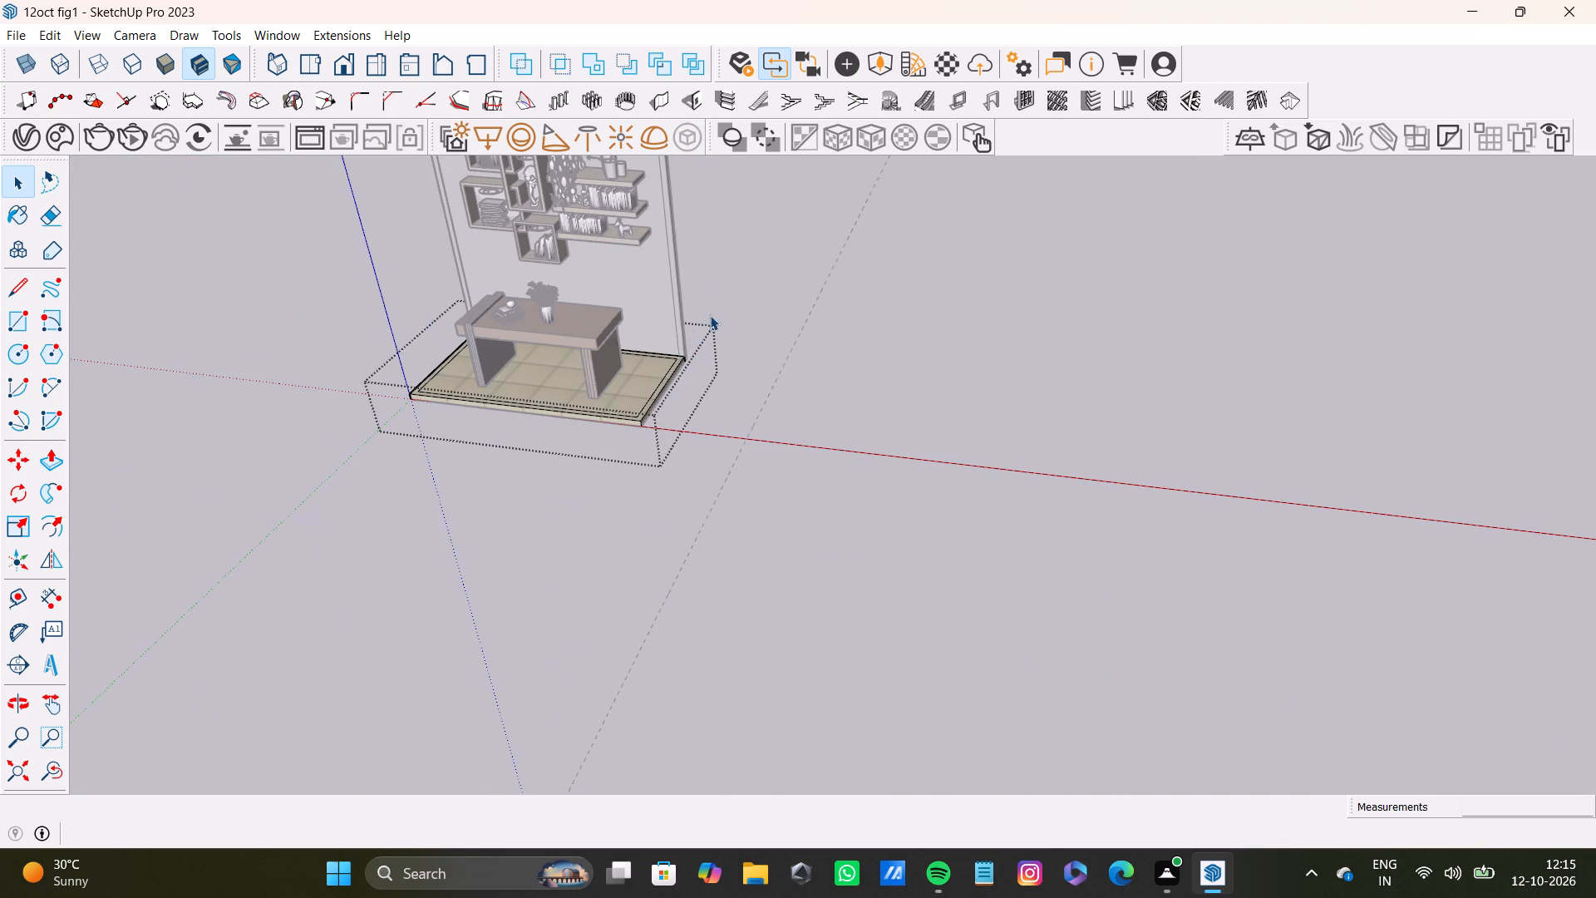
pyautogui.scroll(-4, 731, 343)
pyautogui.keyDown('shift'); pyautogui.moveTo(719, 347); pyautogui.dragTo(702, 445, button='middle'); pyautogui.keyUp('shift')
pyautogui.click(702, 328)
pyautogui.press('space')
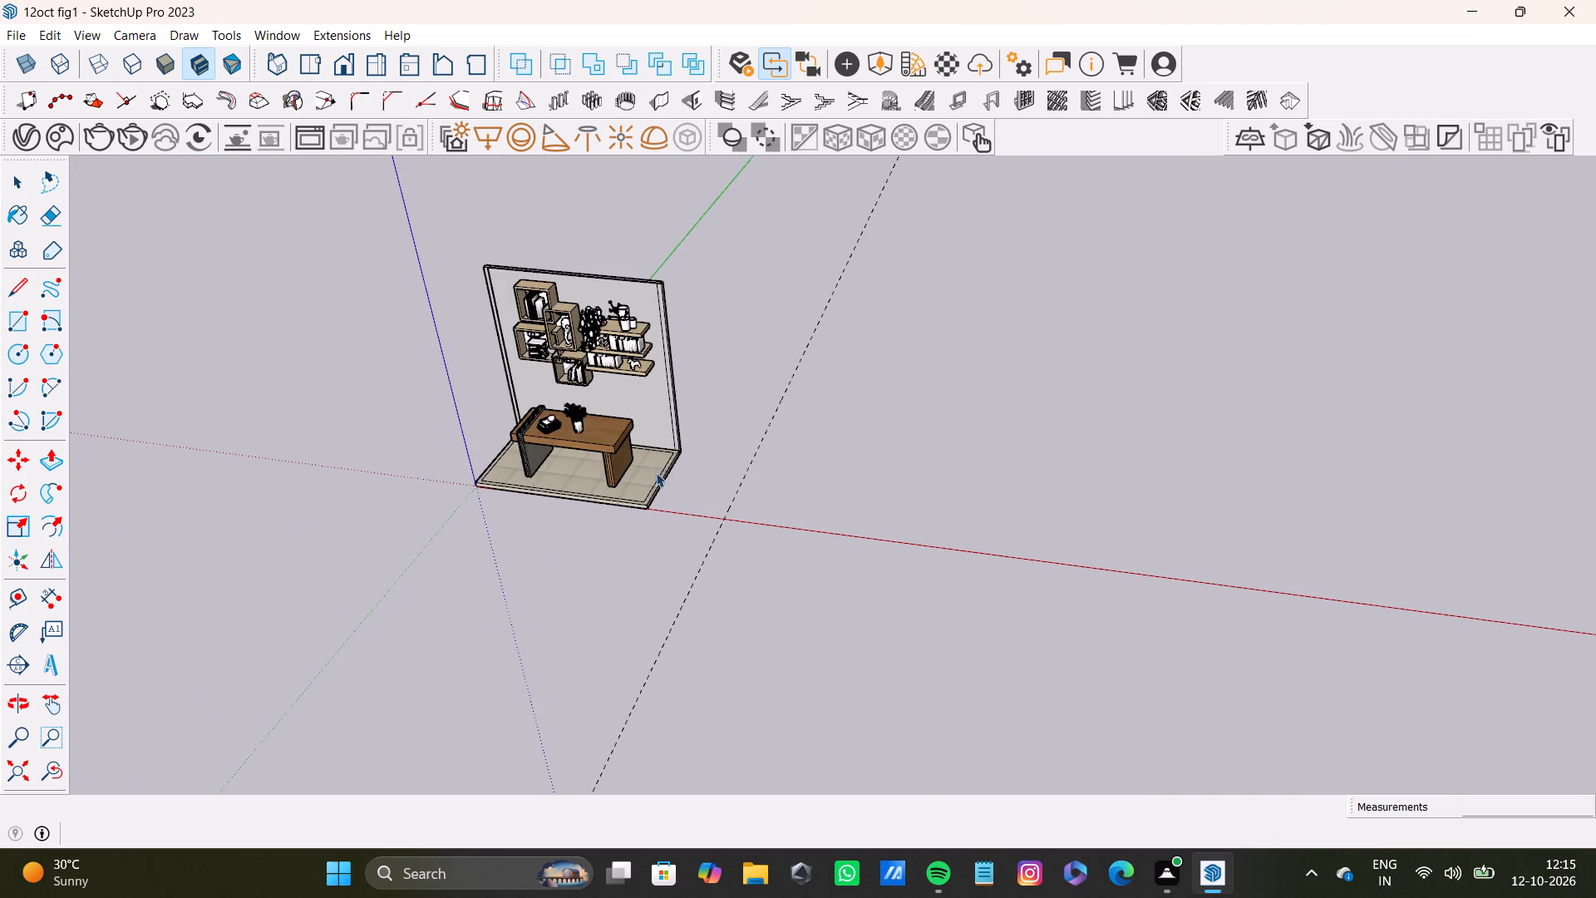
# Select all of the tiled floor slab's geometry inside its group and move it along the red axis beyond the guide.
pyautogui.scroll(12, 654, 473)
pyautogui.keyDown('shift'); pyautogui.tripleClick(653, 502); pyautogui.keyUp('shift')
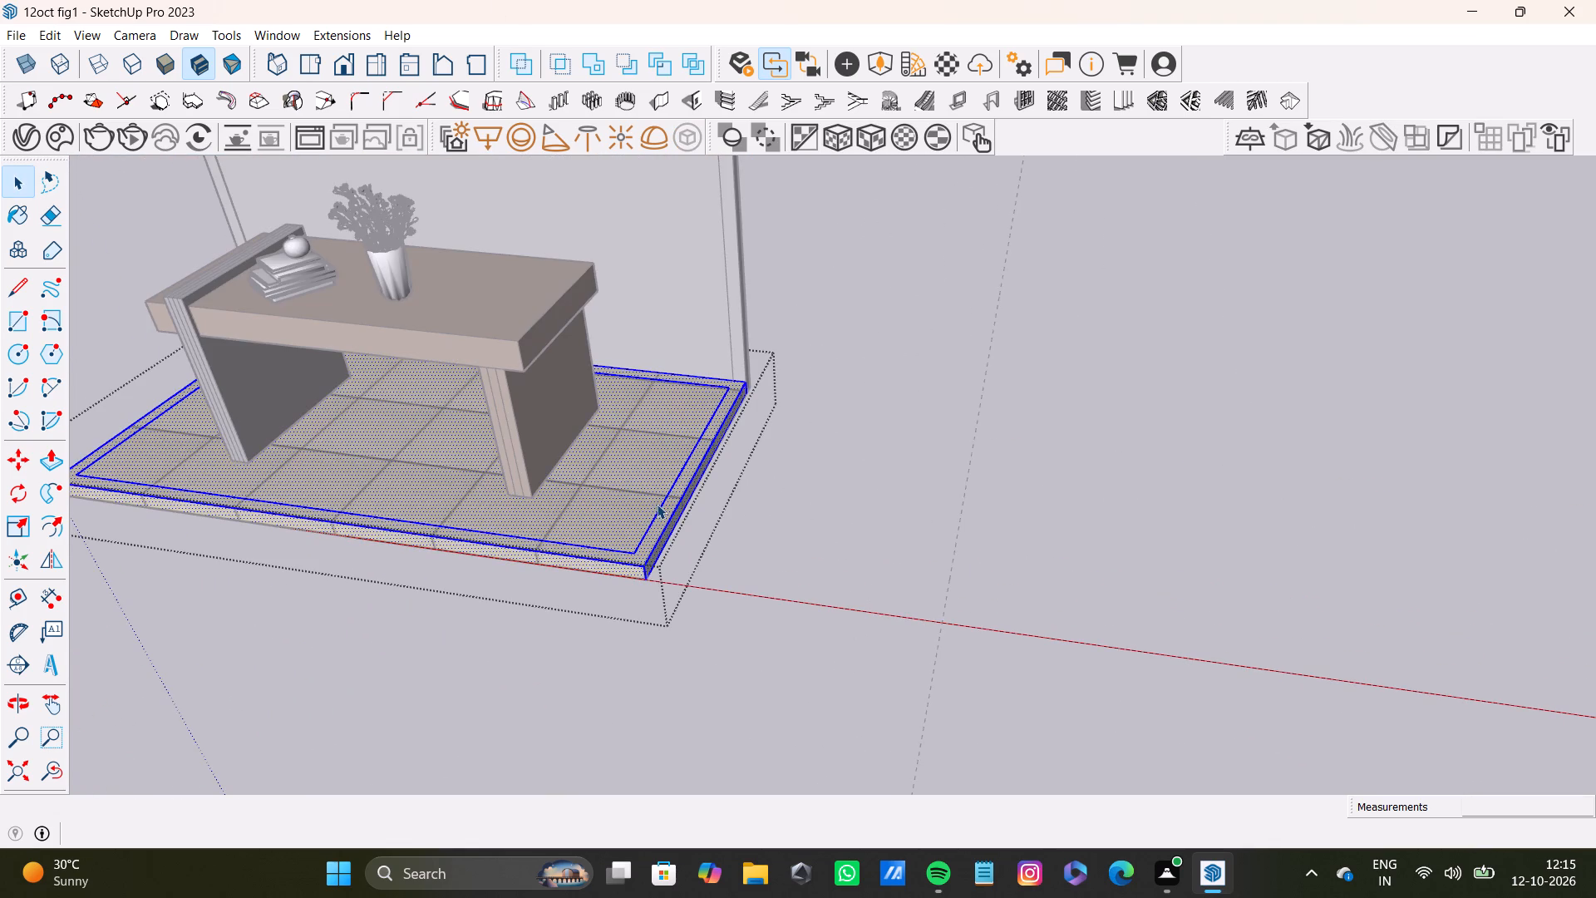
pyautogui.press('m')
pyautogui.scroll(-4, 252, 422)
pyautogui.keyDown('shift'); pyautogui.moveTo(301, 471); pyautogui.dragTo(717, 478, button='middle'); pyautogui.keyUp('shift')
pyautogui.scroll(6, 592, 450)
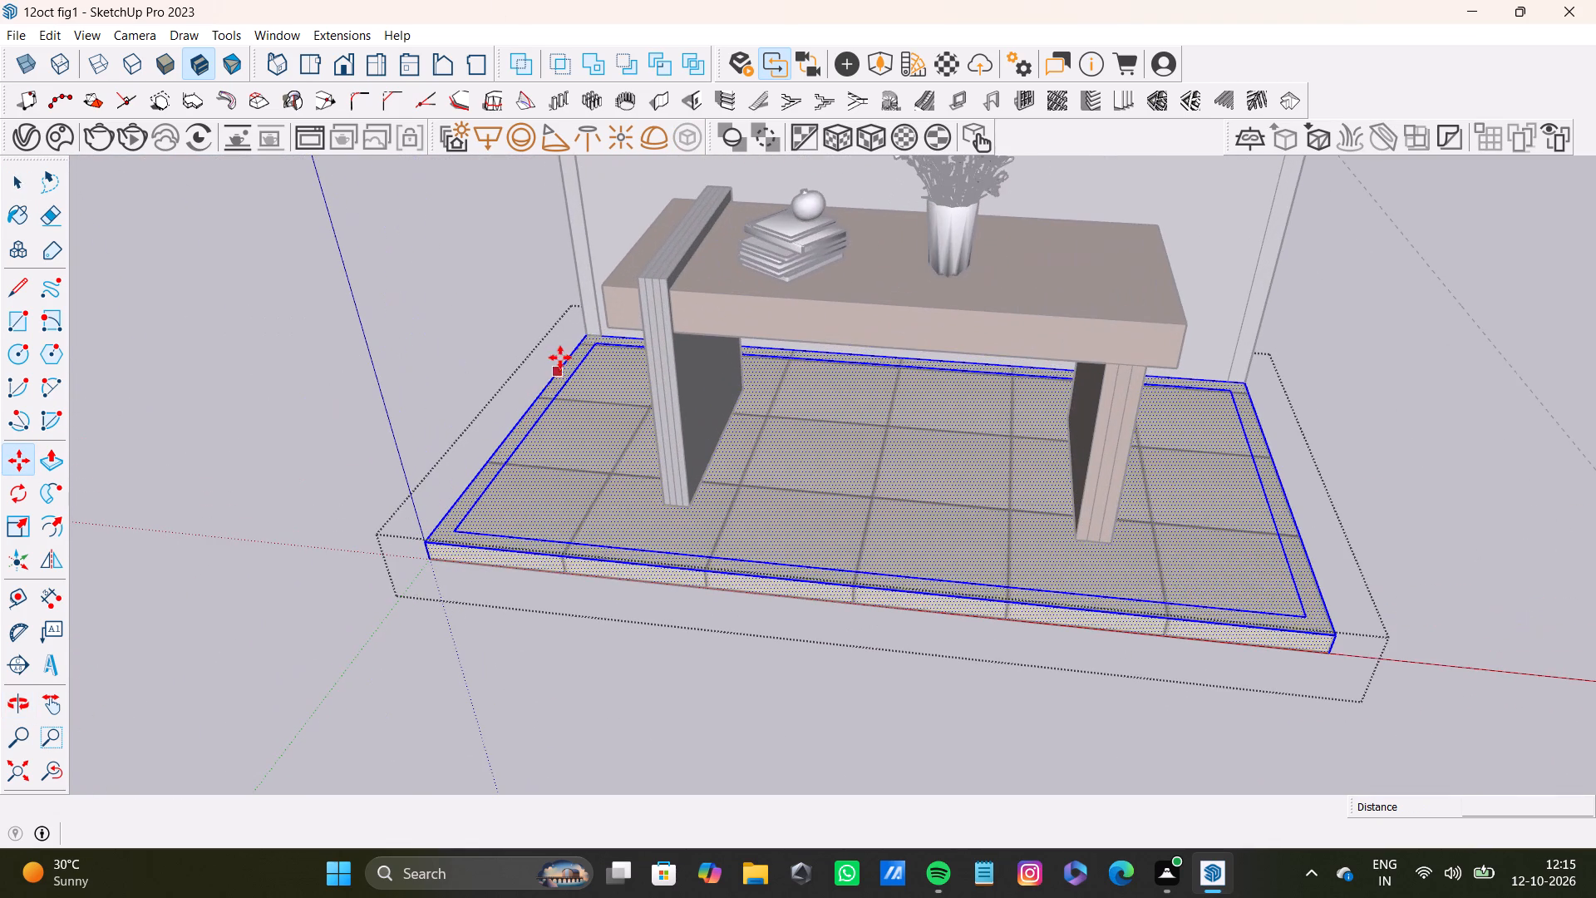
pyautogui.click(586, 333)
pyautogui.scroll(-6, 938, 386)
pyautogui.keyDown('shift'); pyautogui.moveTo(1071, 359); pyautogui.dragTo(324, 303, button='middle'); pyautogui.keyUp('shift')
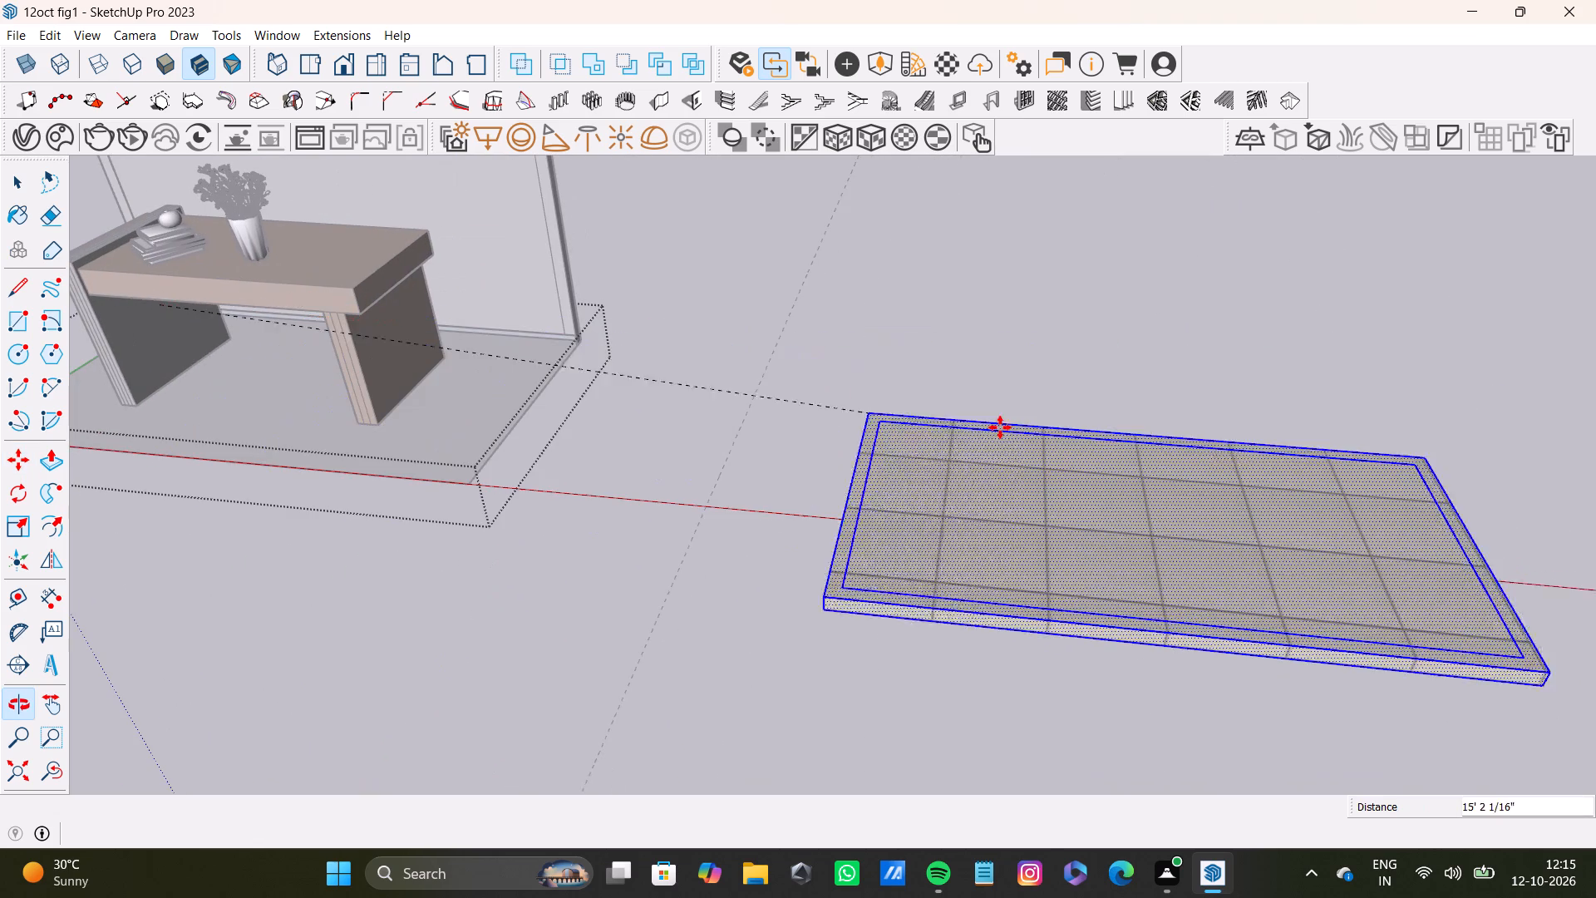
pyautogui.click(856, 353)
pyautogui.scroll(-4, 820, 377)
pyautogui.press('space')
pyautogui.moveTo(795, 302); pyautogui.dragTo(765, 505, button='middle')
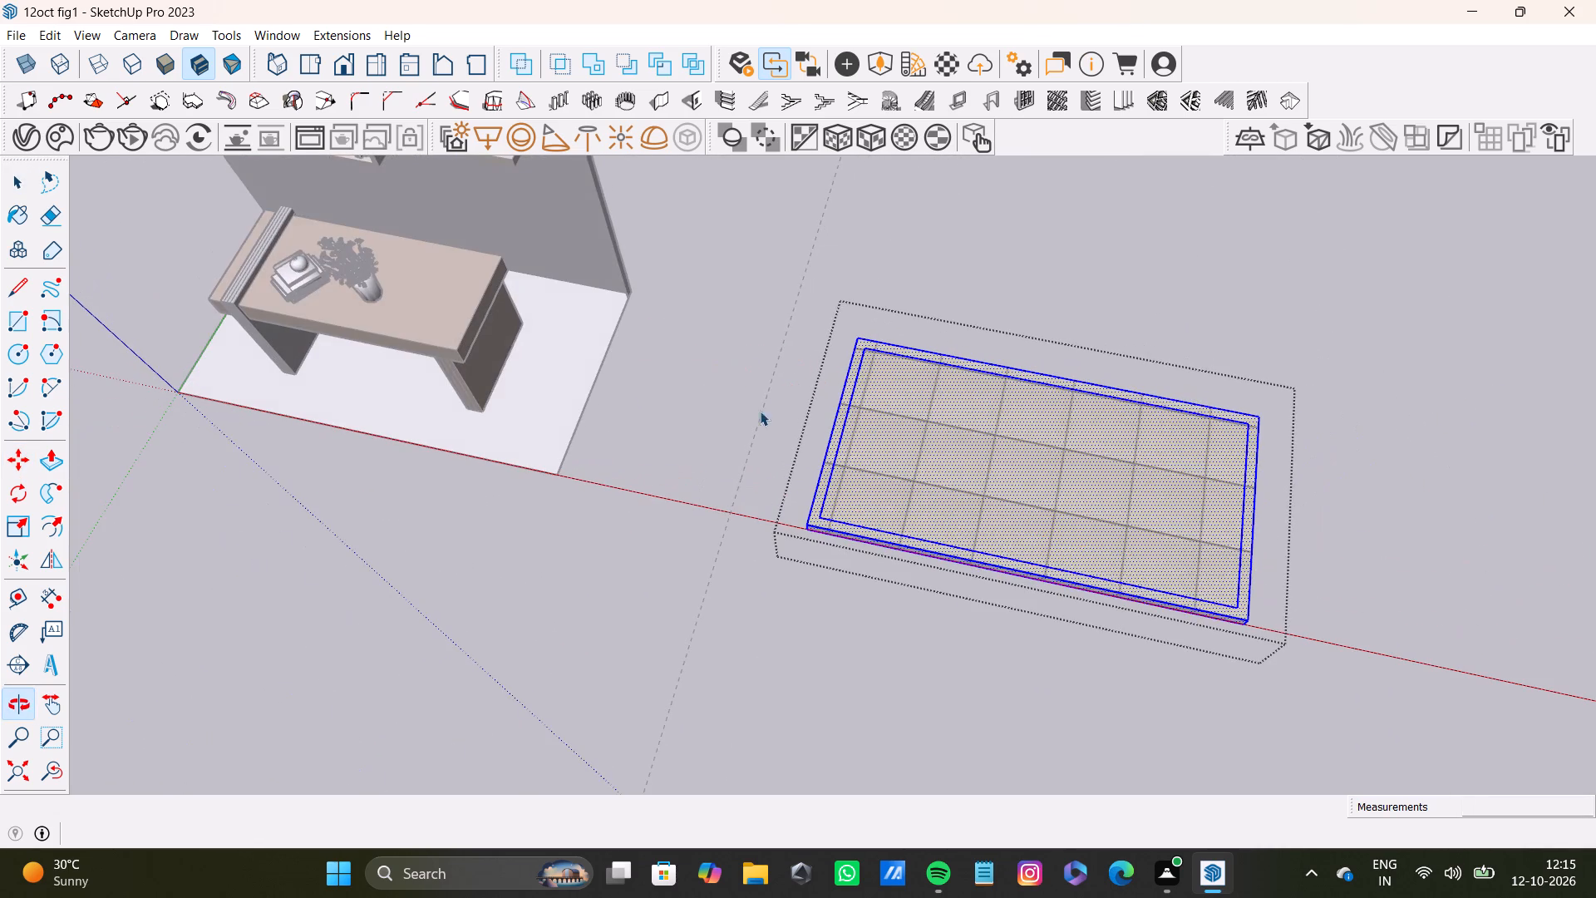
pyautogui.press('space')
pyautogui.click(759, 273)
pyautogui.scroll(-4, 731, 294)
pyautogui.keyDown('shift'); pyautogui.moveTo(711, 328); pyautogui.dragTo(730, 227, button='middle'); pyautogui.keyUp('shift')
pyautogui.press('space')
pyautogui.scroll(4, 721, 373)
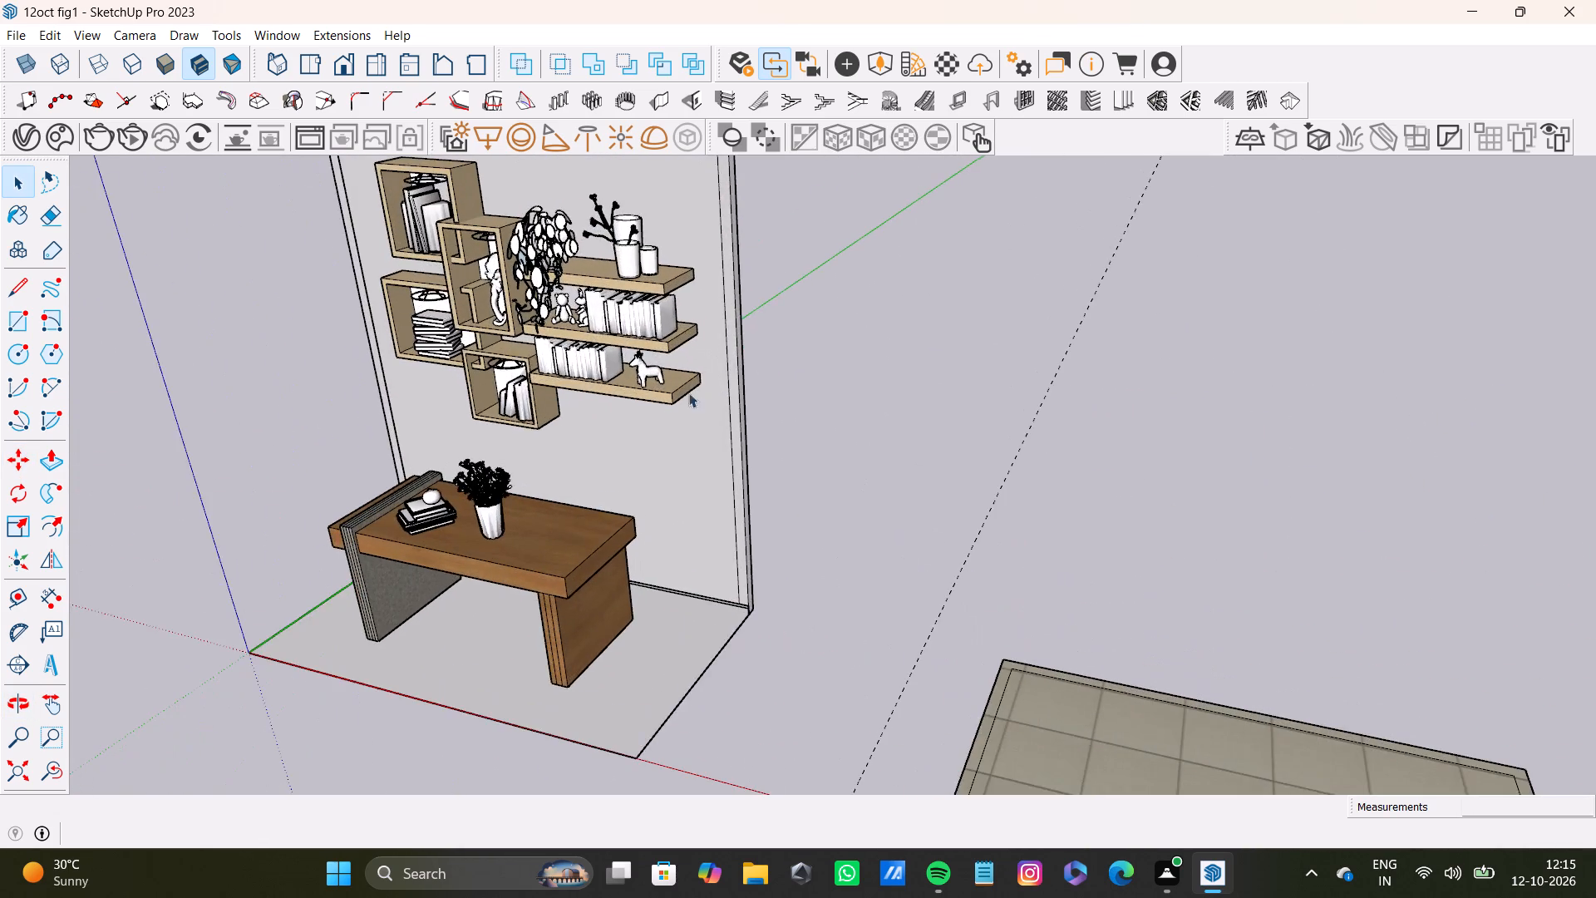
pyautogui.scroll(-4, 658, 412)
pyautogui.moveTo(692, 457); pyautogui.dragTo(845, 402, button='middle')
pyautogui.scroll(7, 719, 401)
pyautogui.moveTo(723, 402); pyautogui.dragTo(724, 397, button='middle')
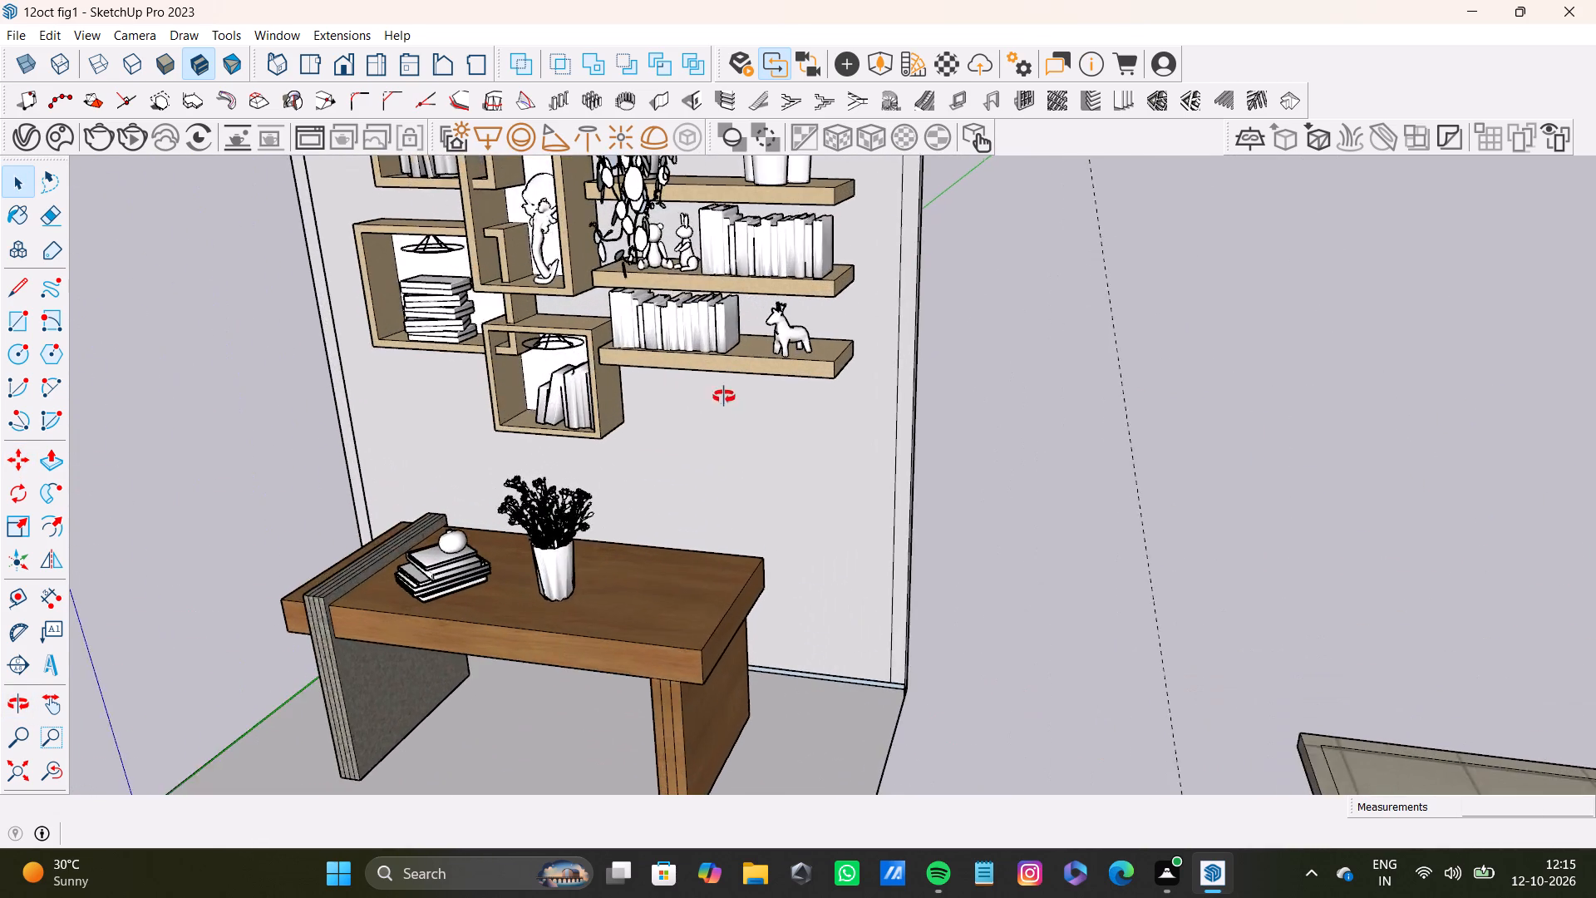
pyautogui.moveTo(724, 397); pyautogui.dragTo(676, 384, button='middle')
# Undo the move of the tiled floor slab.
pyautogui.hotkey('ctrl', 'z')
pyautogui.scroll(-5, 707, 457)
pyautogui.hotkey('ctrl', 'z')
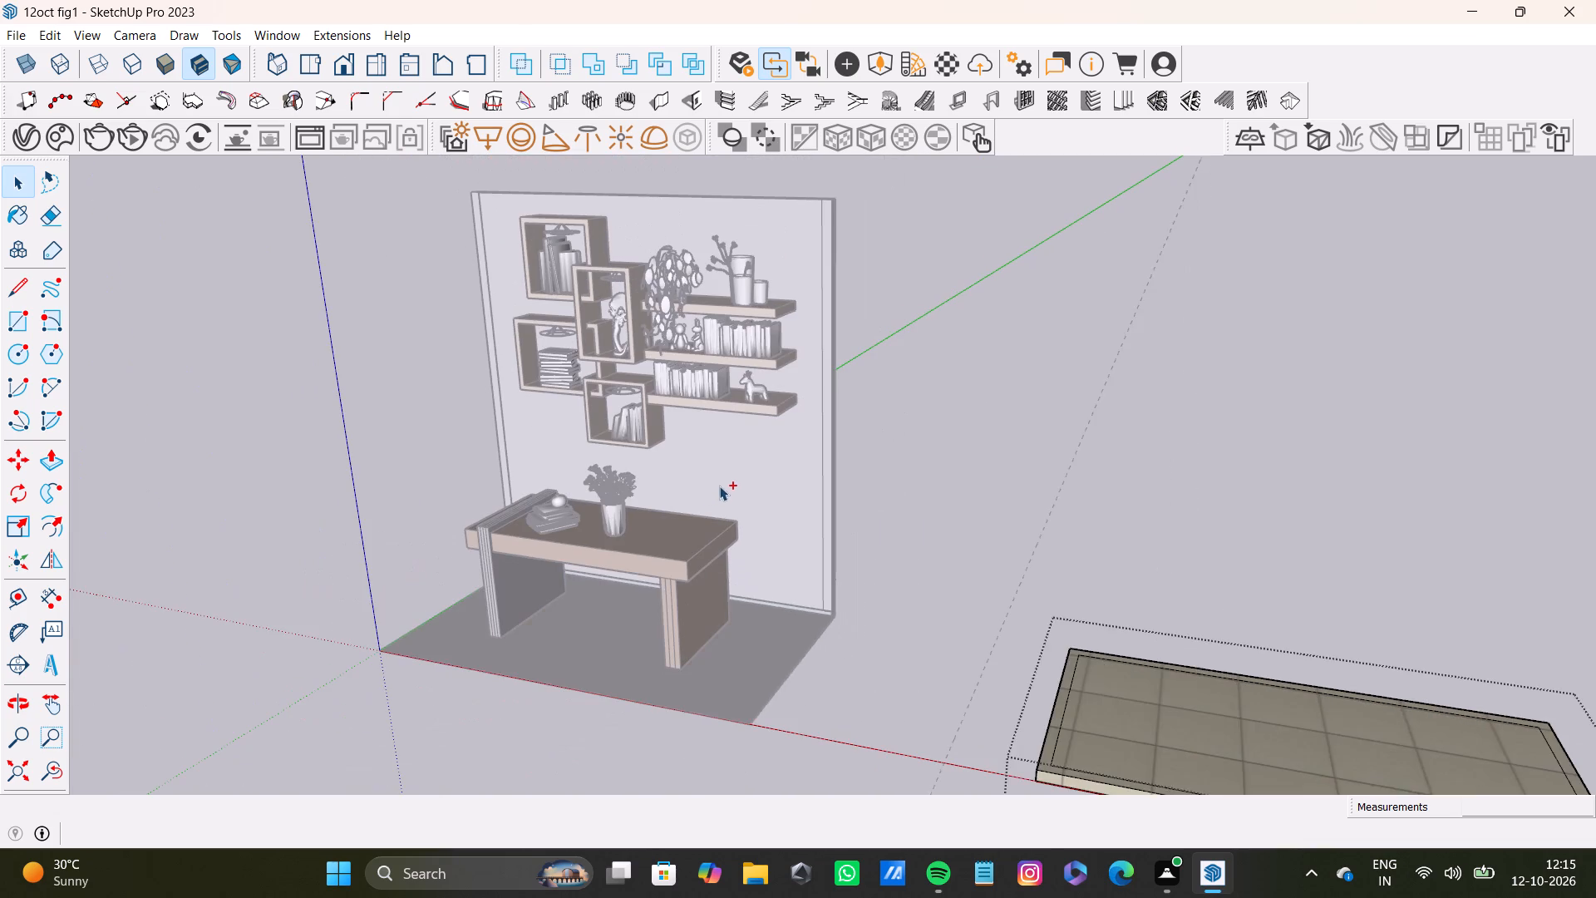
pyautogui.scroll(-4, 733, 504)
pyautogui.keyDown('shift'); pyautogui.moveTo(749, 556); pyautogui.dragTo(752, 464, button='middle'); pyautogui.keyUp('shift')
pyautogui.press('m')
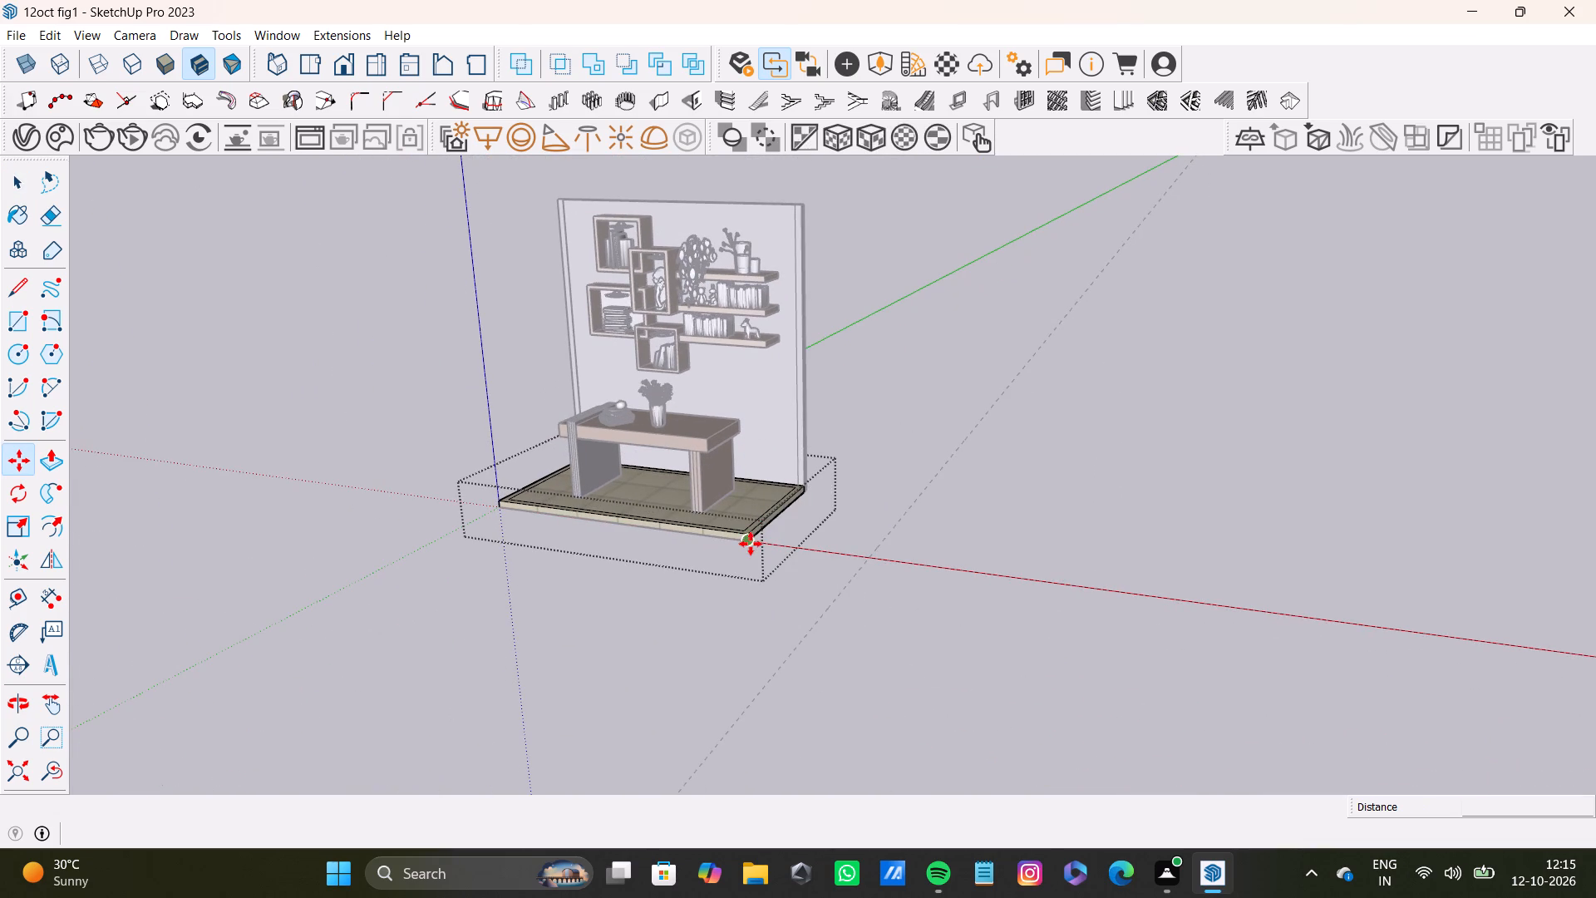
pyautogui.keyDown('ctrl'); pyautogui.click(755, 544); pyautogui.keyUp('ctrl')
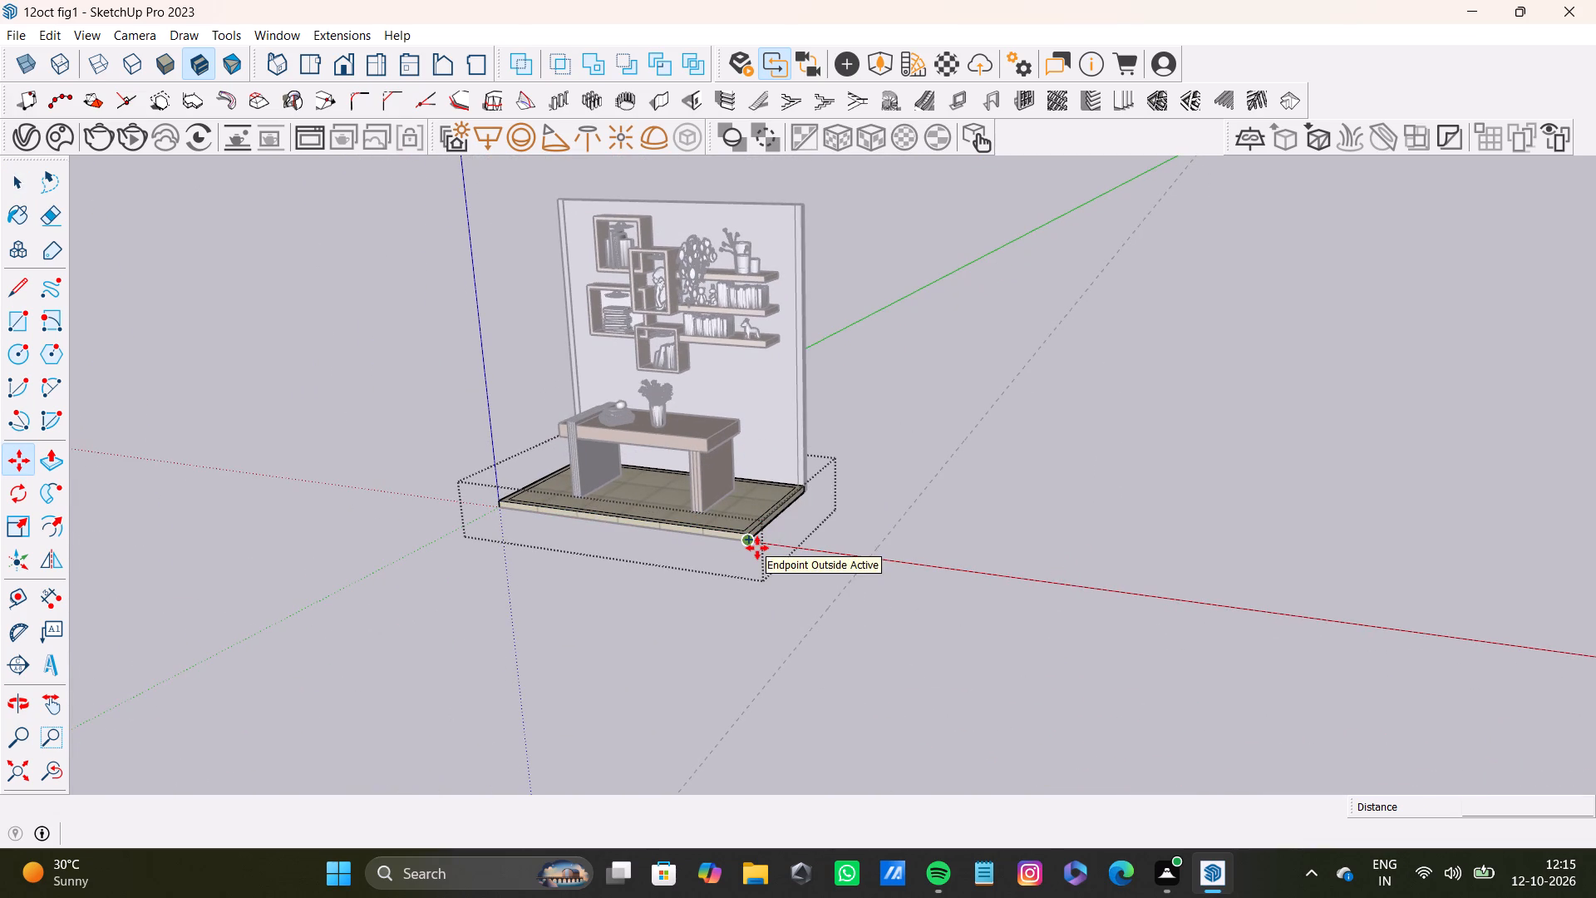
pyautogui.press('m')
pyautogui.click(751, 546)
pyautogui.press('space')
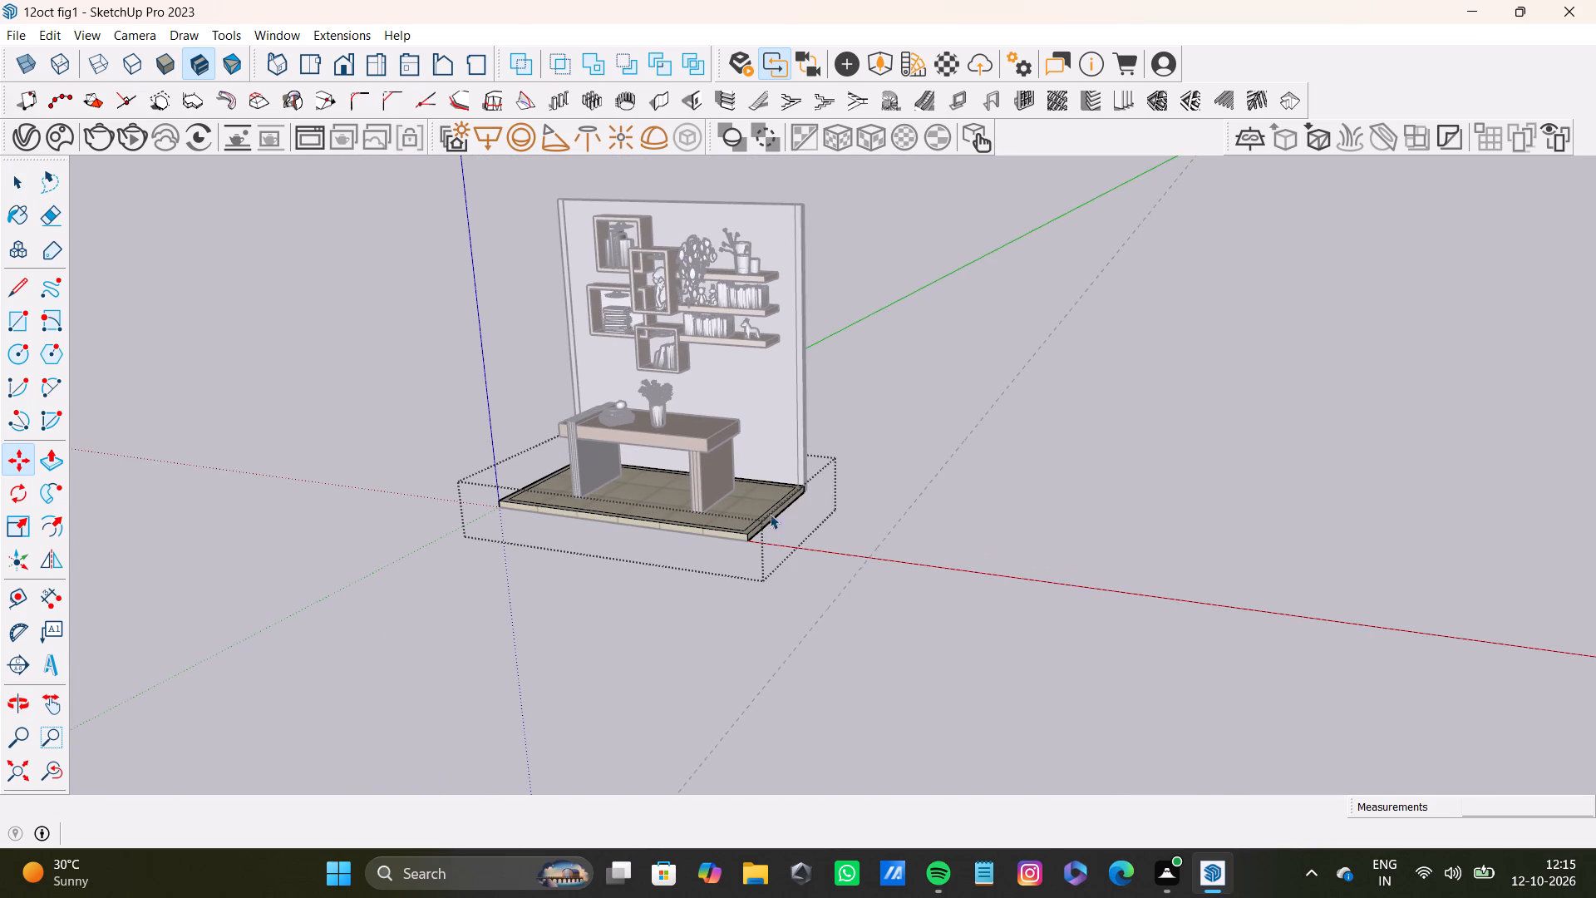
# Copy all of the tiled floor slab's geometry along the red axis to the far side of the guide, keeping the original in place.
pyautogui.scroll(11, 792, 498)
pyautogui.keyDown('shift'); pyautogui.tripleClick(721, 526); pyautogui.keyUp('shift')
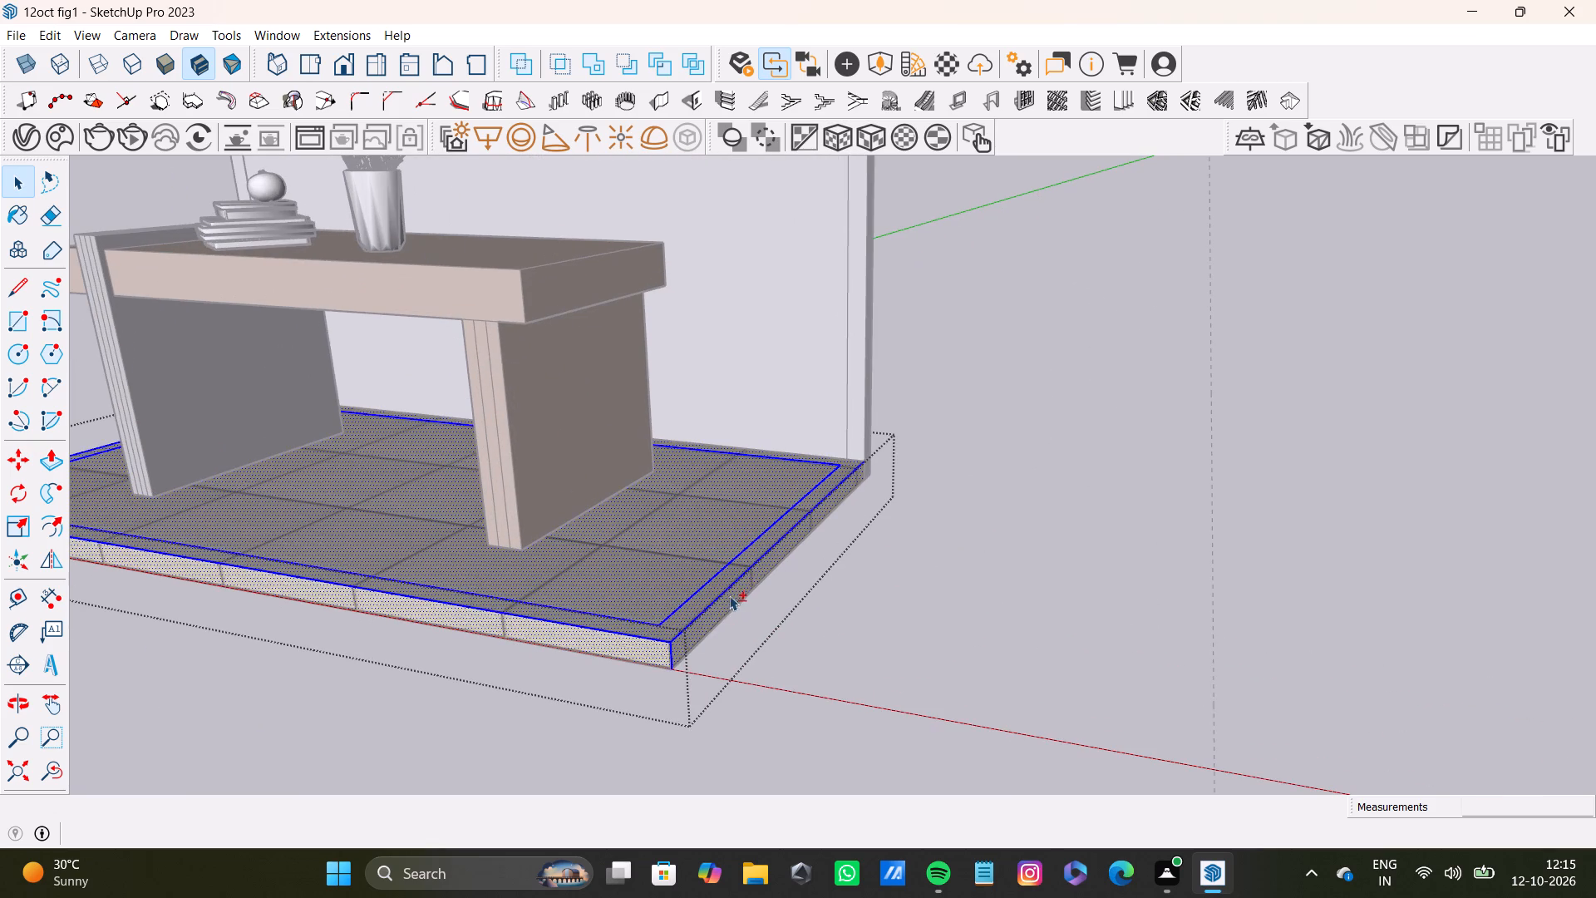
pyautogui.keyDown('shift'); pyautogui.scroll(-5, 715, 612); pyautogui.keyUp('shift')
pyautogui.keyDown('shift'); pyautogui.moveTo(712, 608); pyautogui.dragTo(725, 499, button='middle'); pyautogui.keyUp('shift')
pyautogui.press('m')
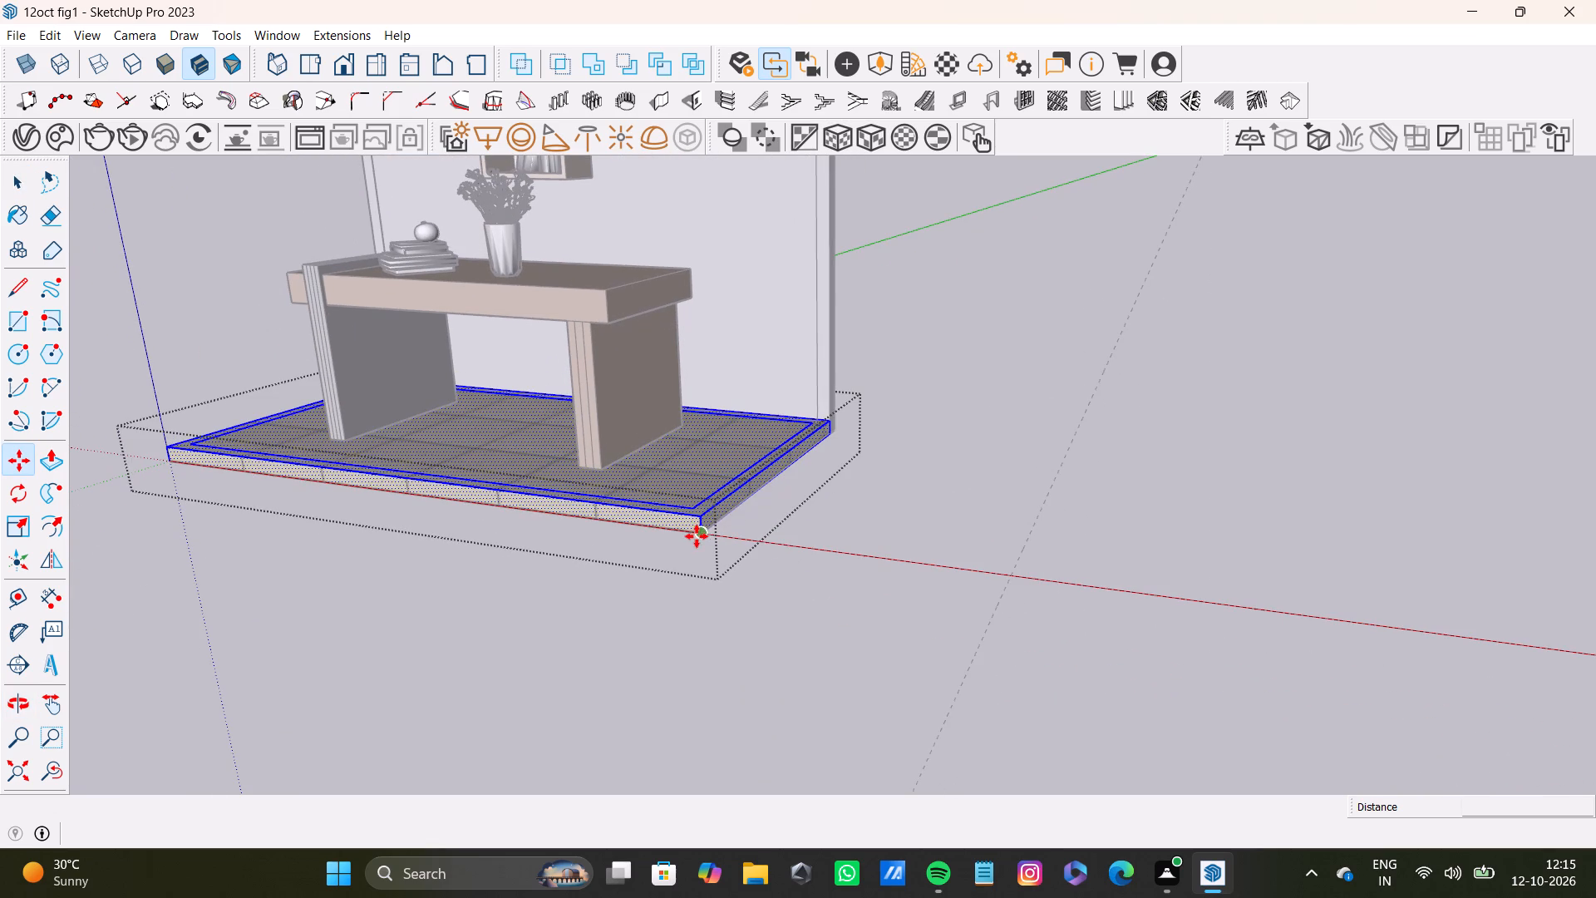
pyautogui.keyDown('ctrl'); pyautogui.click(702, 536); pyautogui.keyUp('ctrl')
pyautogui.scroll(-3, 1396, 596)
pyautogui.keyDown('shift'); pyautogui.moveTo(1396, 598); pyautogui.dragTo(812, 459, button='middle'); pyautogui.keyUp('shift')
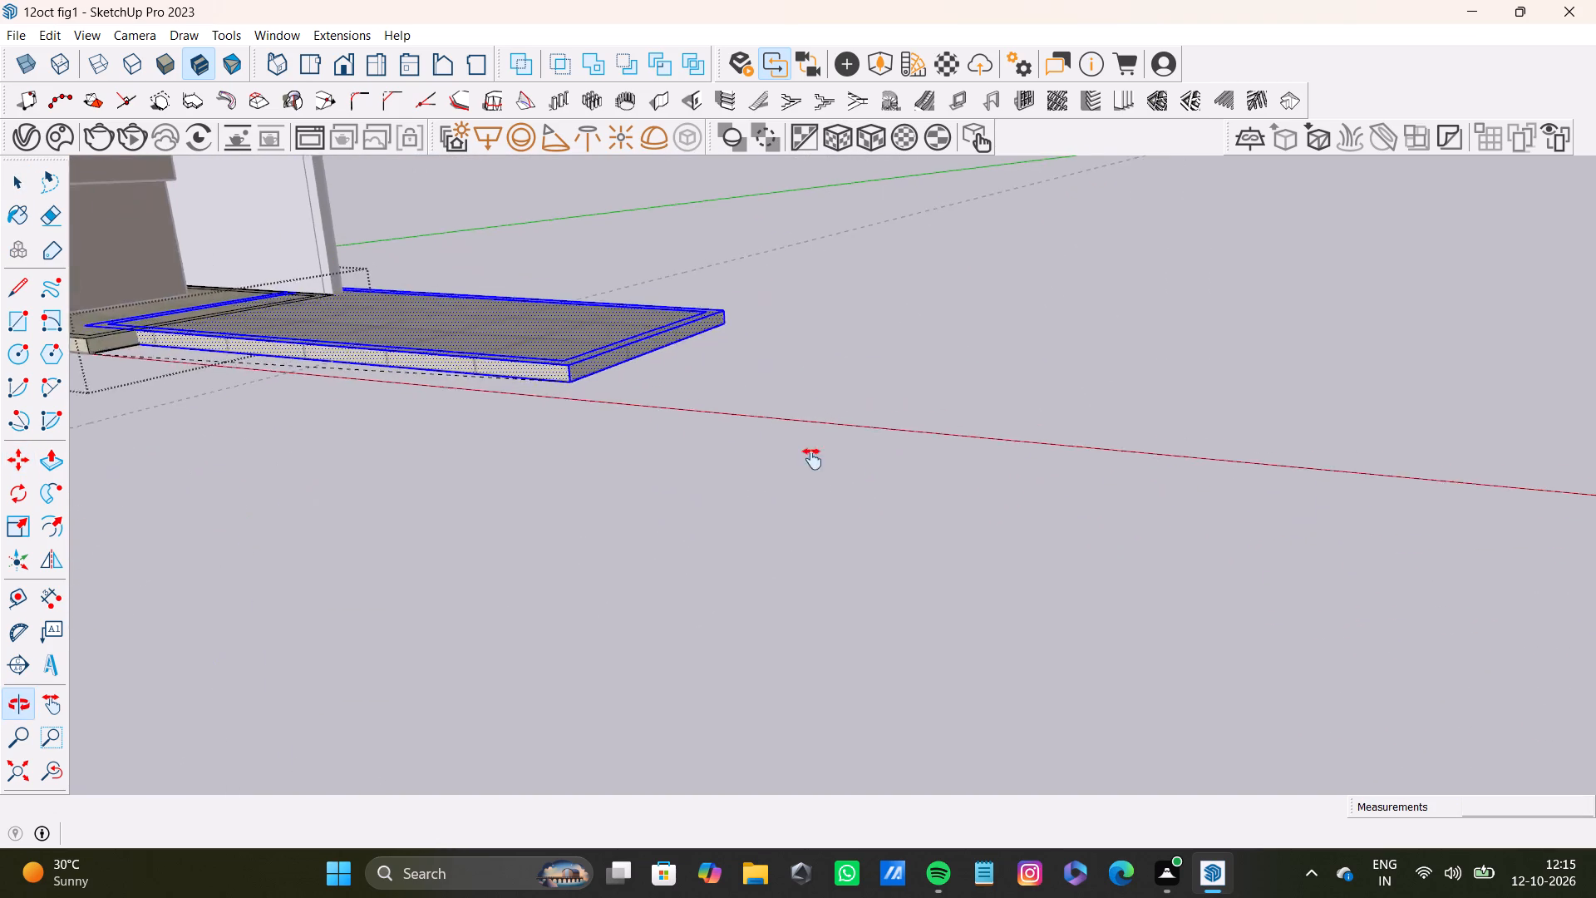
pyautogui.keyDown('shift'); pyautogui.moveTo(812, 459); pyautogui.dragTo(826, 464, button='middle'); pyautogui.keyUp('shift')
pyautogui.click(1035, 484)
pyautogui.scroll(-11, 391, 388)
pyautogui.press('space')
pyautogui.moveTo(402, 408); pyautogui.dragTo(743, 436, button='middle')
pyautogui.moveTo(743, 436); pyautogui.dragTo(756, 586, button='middle')
pyautogui.scroll(8, 593, 422)
pyautogui.press('space')
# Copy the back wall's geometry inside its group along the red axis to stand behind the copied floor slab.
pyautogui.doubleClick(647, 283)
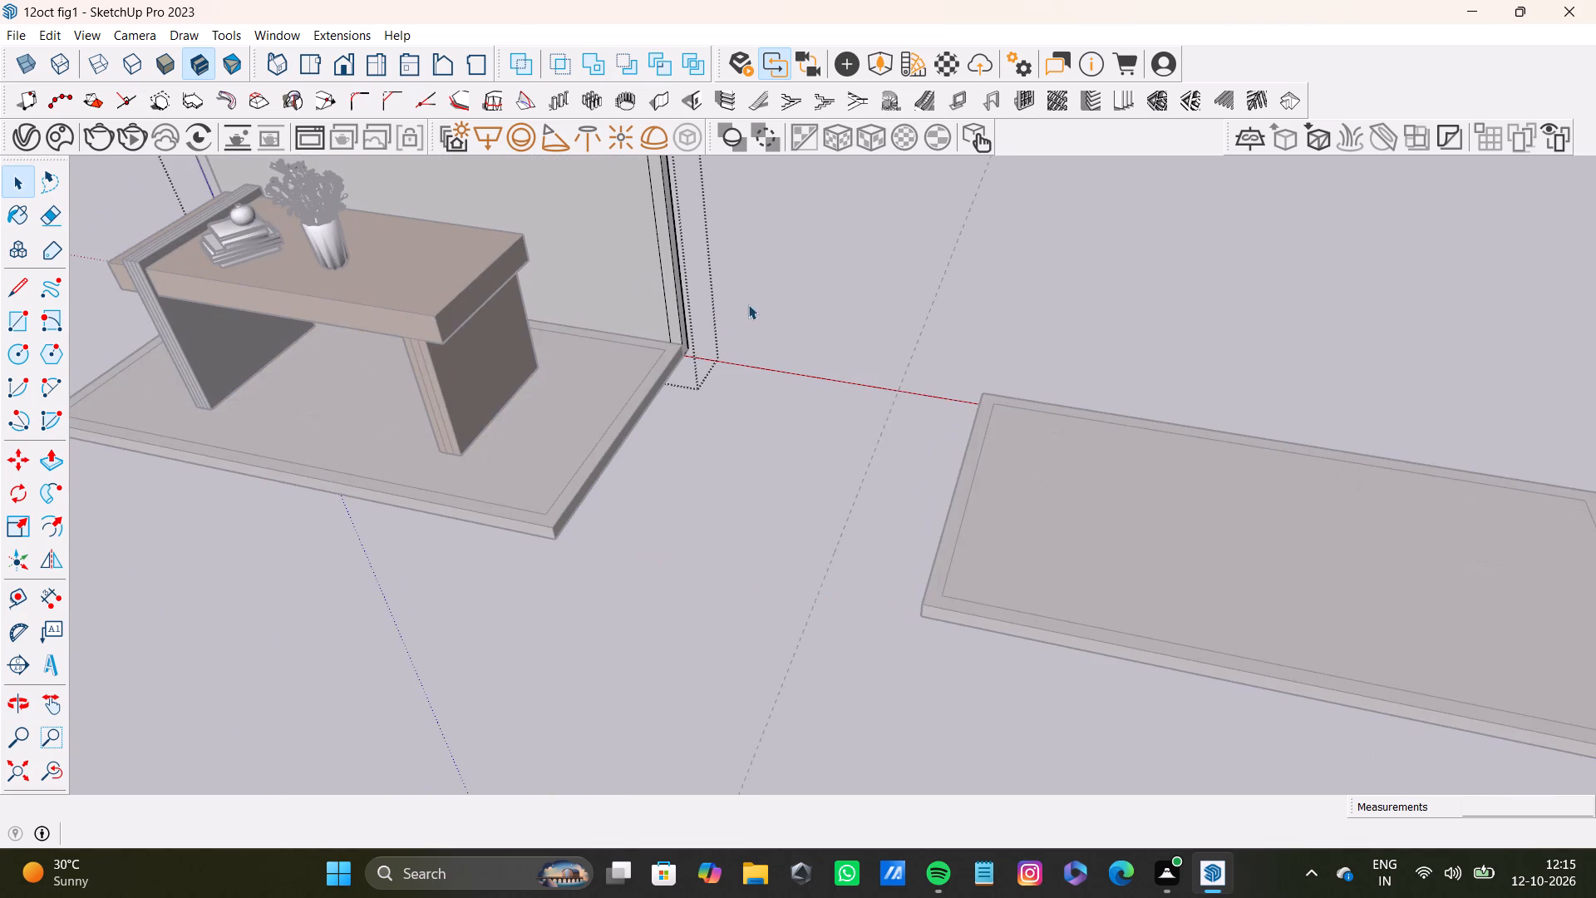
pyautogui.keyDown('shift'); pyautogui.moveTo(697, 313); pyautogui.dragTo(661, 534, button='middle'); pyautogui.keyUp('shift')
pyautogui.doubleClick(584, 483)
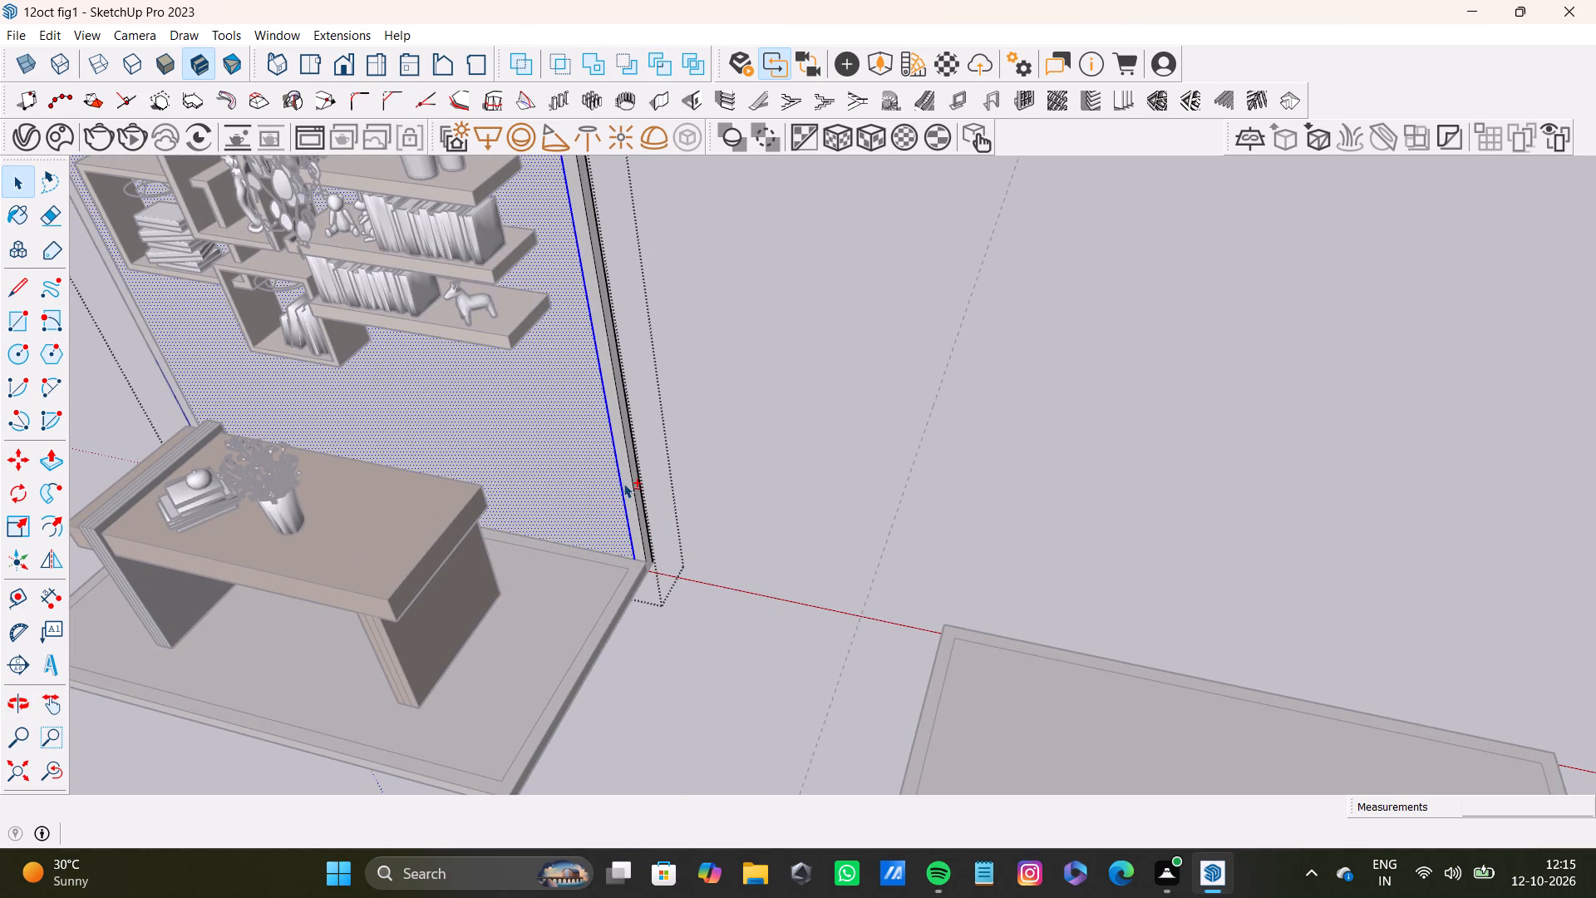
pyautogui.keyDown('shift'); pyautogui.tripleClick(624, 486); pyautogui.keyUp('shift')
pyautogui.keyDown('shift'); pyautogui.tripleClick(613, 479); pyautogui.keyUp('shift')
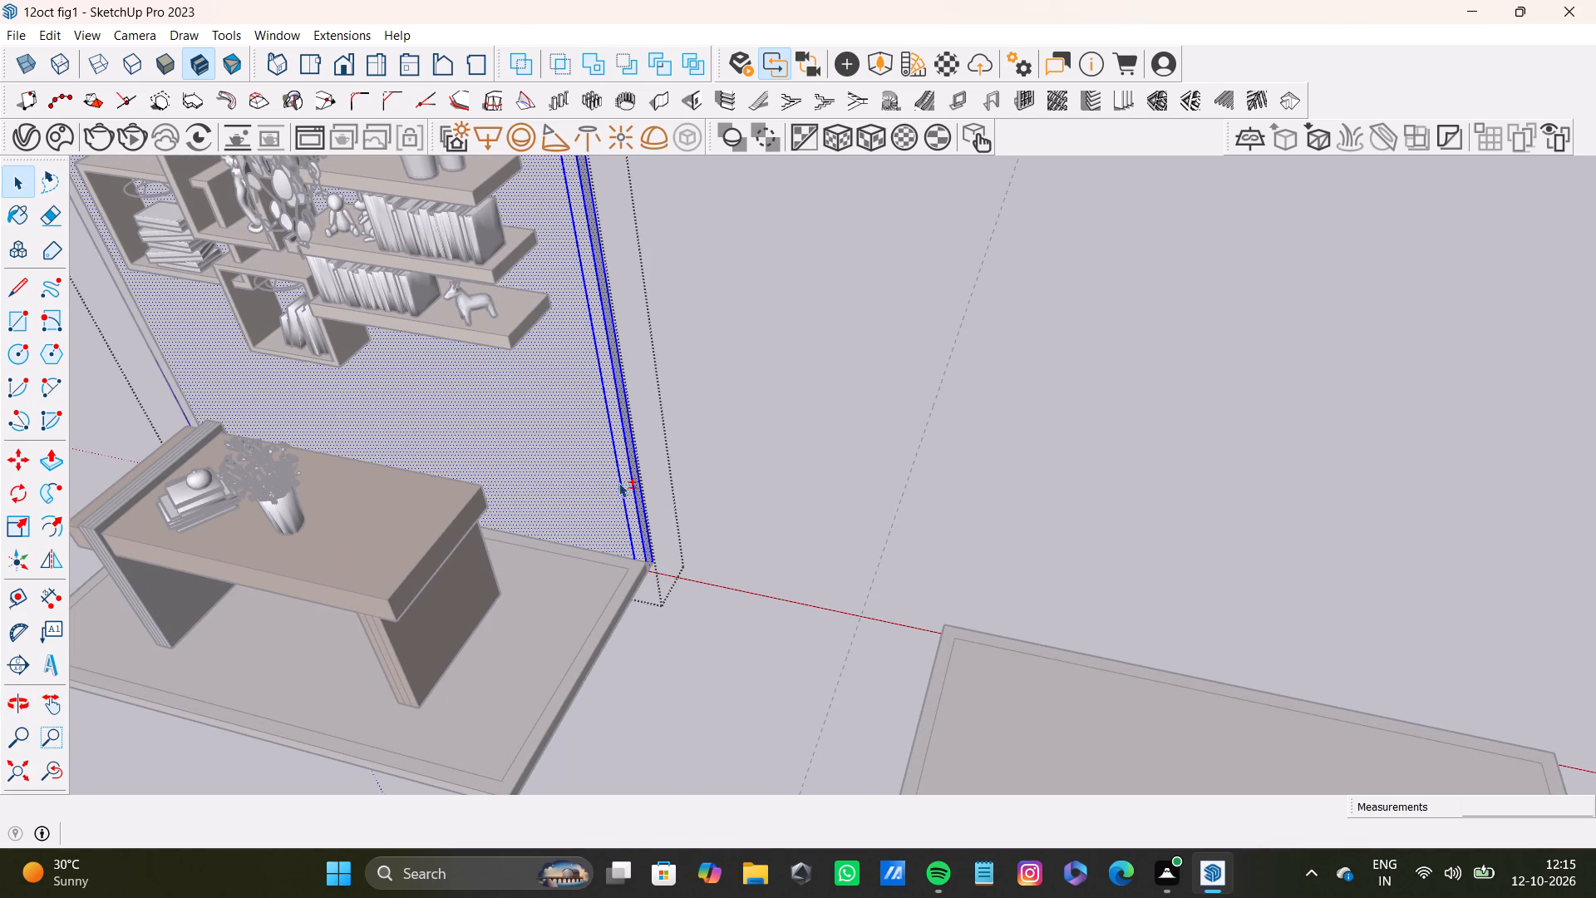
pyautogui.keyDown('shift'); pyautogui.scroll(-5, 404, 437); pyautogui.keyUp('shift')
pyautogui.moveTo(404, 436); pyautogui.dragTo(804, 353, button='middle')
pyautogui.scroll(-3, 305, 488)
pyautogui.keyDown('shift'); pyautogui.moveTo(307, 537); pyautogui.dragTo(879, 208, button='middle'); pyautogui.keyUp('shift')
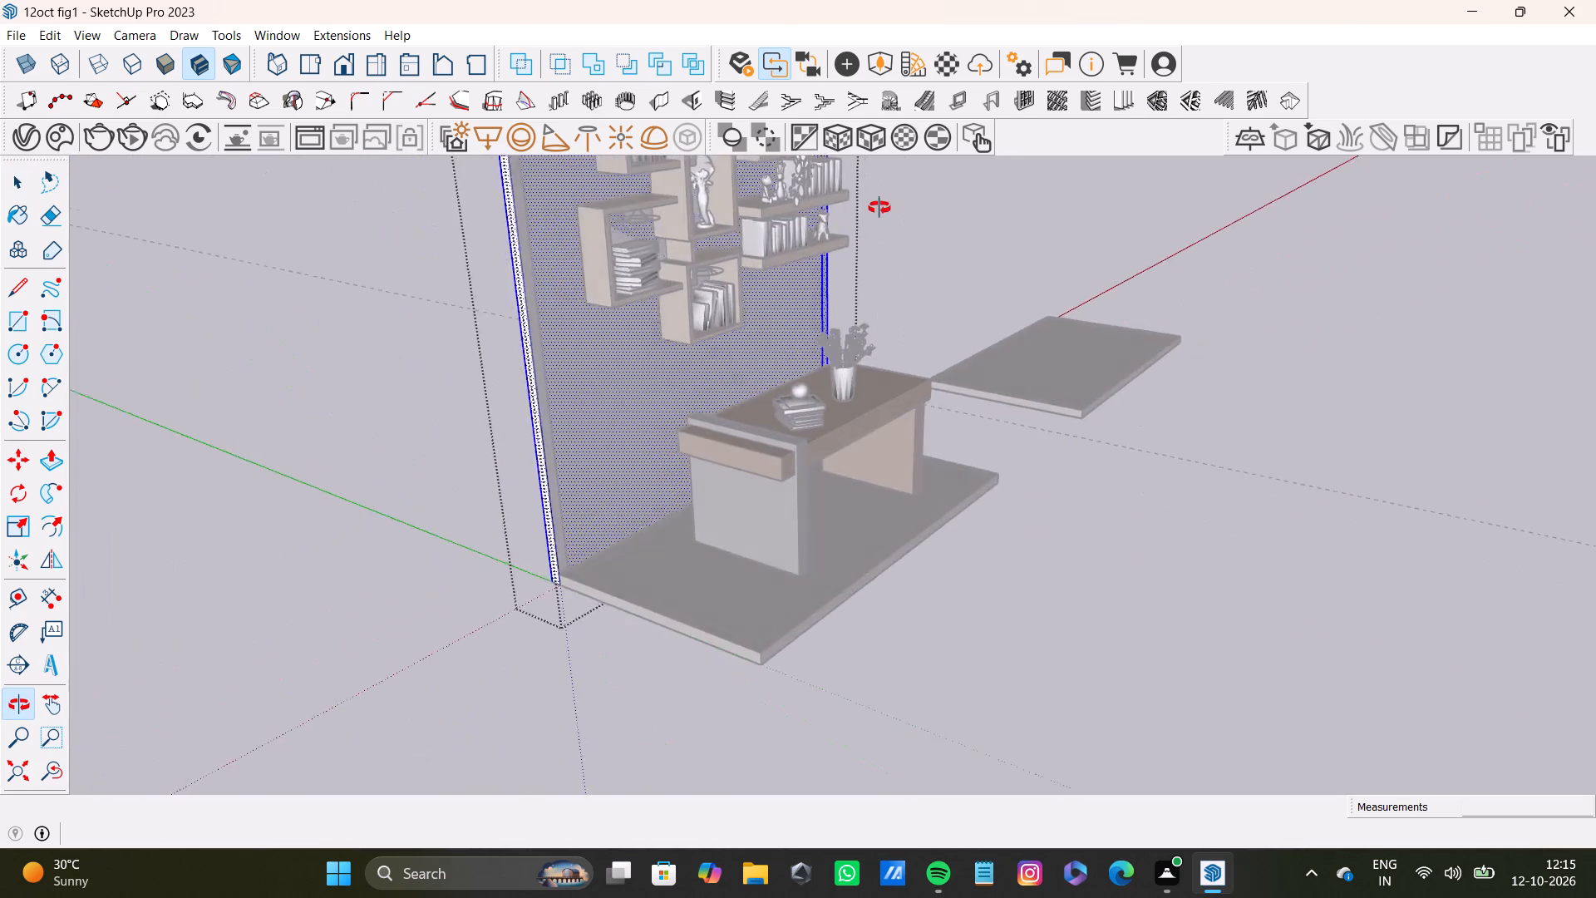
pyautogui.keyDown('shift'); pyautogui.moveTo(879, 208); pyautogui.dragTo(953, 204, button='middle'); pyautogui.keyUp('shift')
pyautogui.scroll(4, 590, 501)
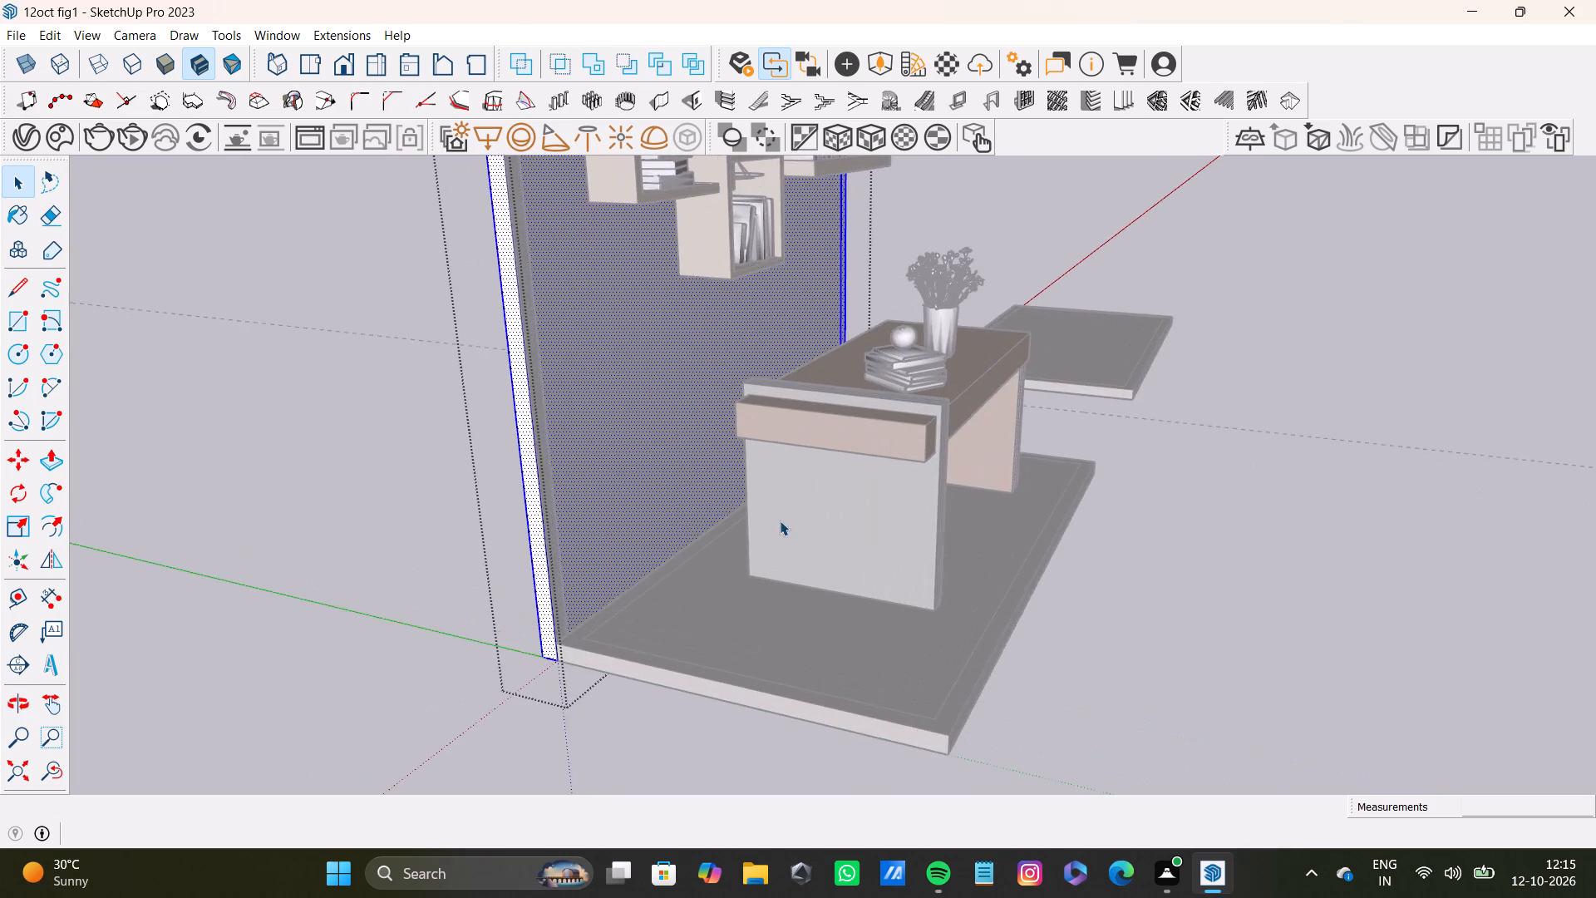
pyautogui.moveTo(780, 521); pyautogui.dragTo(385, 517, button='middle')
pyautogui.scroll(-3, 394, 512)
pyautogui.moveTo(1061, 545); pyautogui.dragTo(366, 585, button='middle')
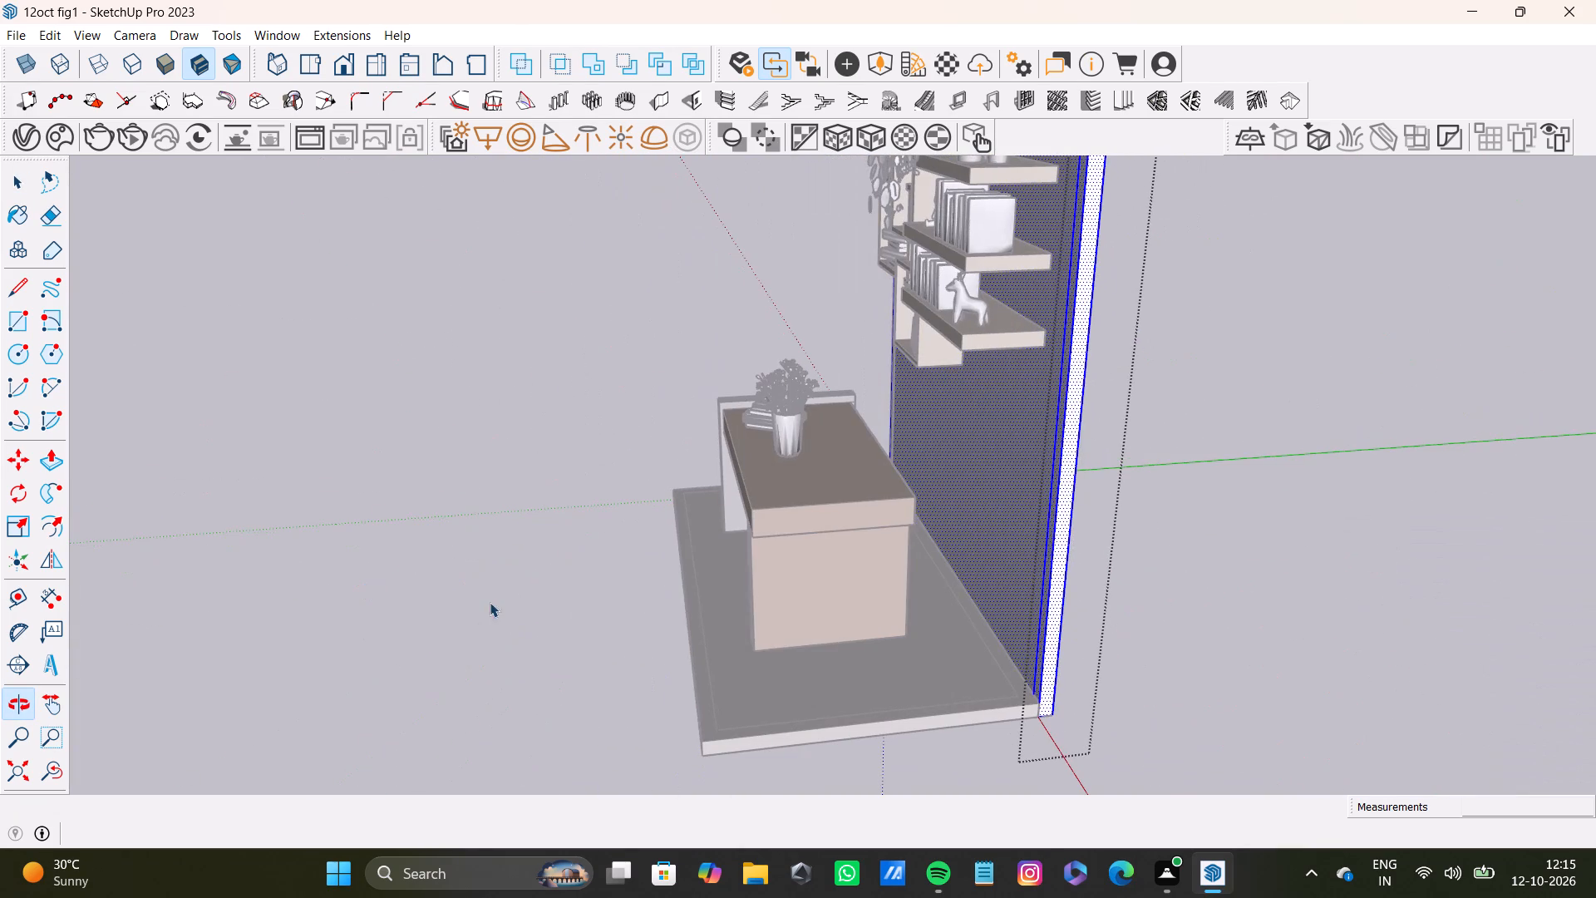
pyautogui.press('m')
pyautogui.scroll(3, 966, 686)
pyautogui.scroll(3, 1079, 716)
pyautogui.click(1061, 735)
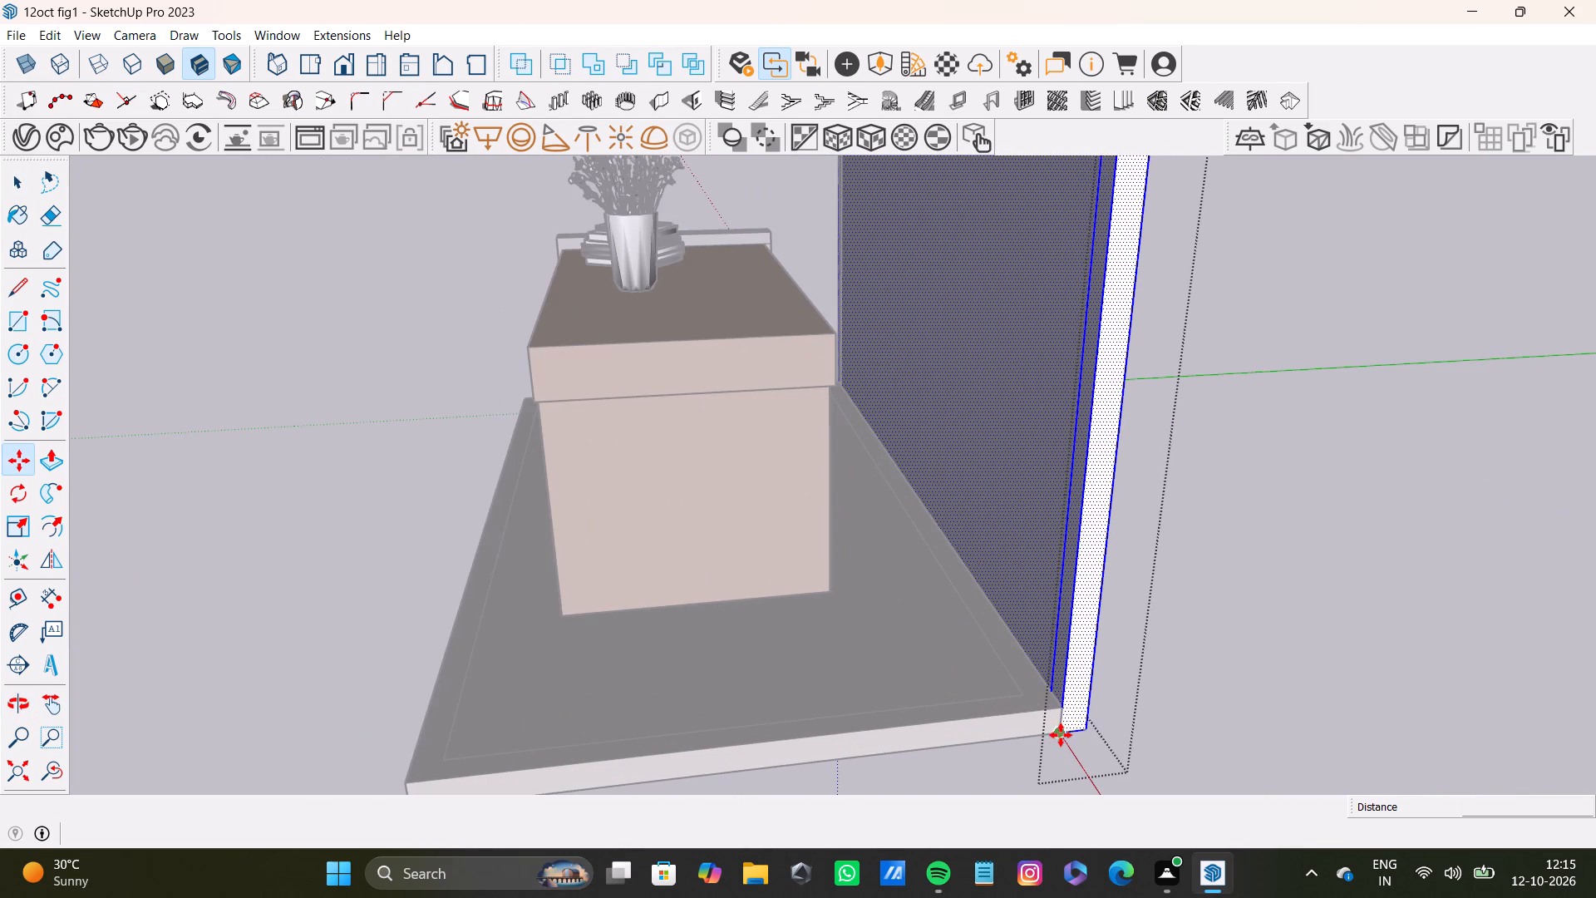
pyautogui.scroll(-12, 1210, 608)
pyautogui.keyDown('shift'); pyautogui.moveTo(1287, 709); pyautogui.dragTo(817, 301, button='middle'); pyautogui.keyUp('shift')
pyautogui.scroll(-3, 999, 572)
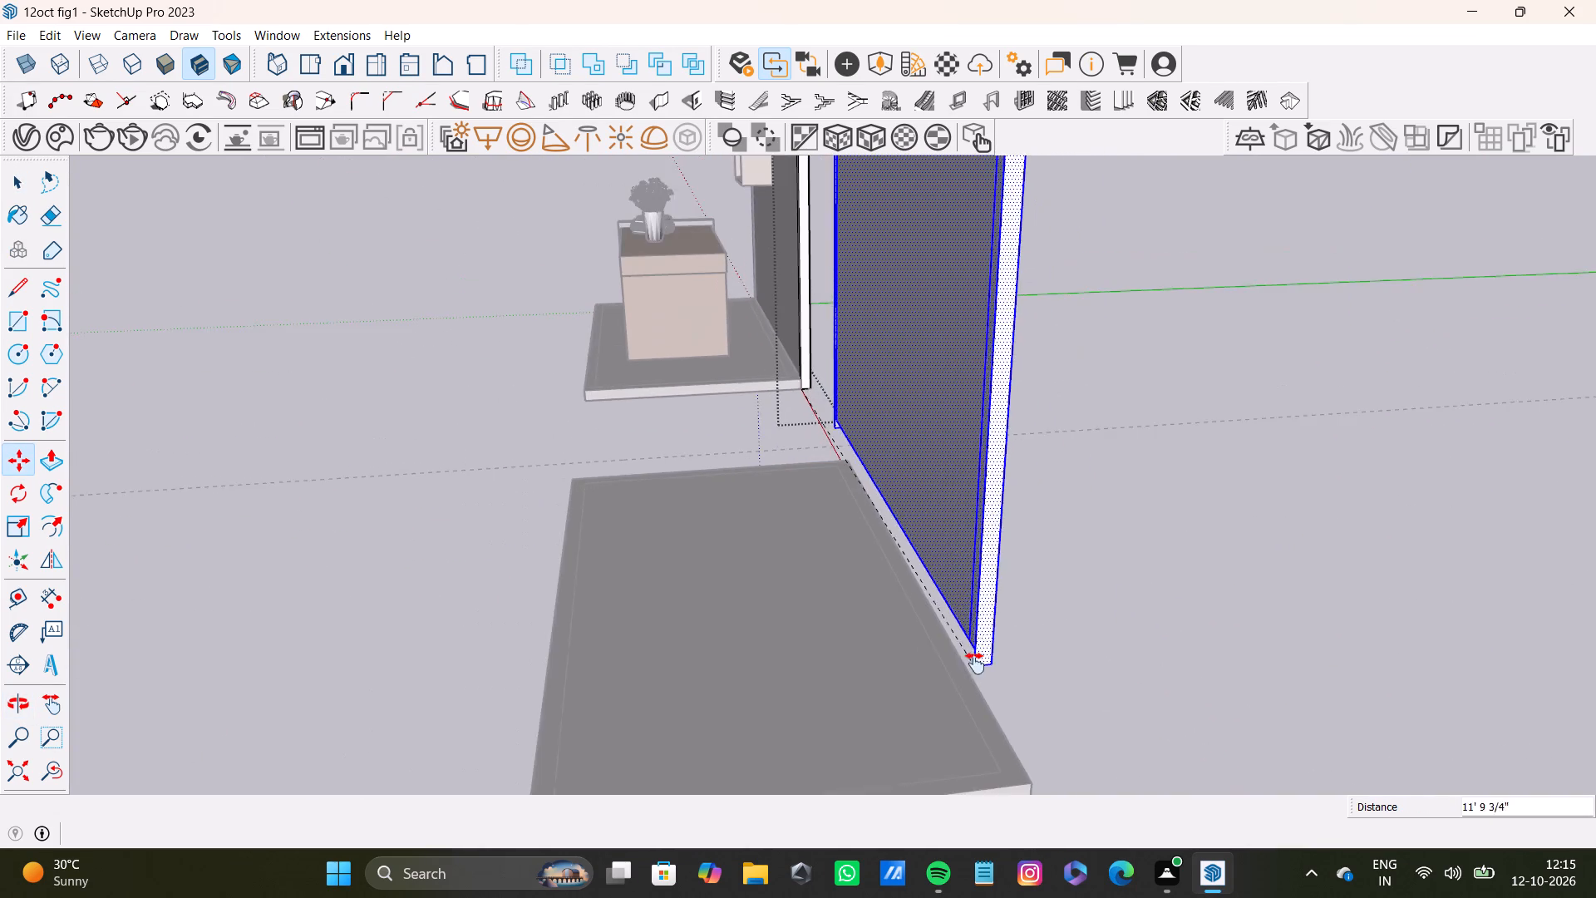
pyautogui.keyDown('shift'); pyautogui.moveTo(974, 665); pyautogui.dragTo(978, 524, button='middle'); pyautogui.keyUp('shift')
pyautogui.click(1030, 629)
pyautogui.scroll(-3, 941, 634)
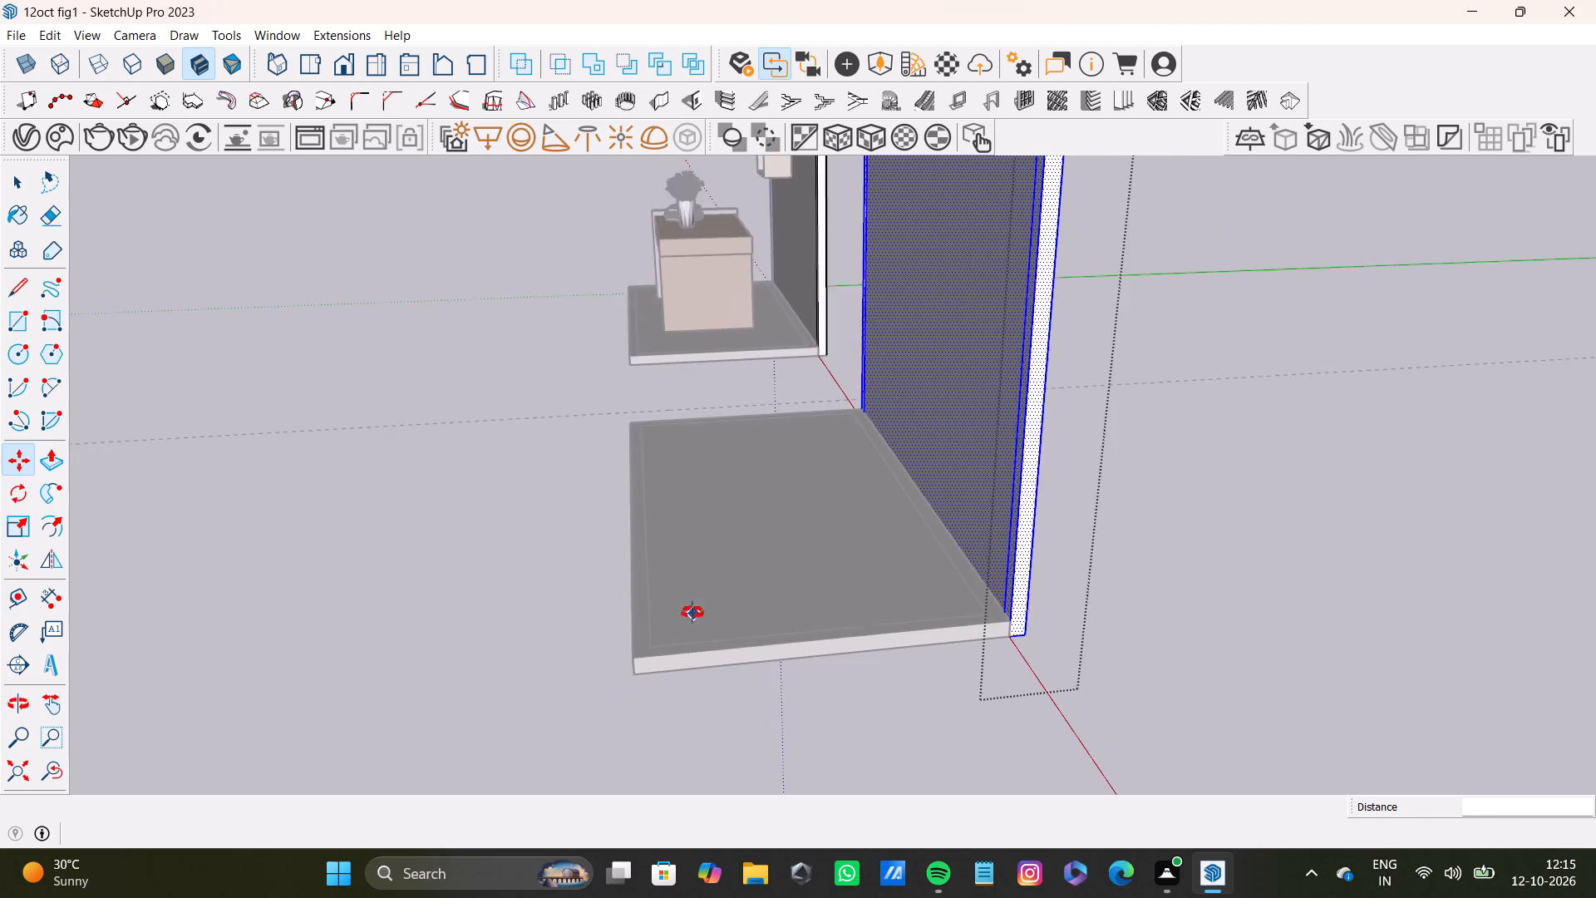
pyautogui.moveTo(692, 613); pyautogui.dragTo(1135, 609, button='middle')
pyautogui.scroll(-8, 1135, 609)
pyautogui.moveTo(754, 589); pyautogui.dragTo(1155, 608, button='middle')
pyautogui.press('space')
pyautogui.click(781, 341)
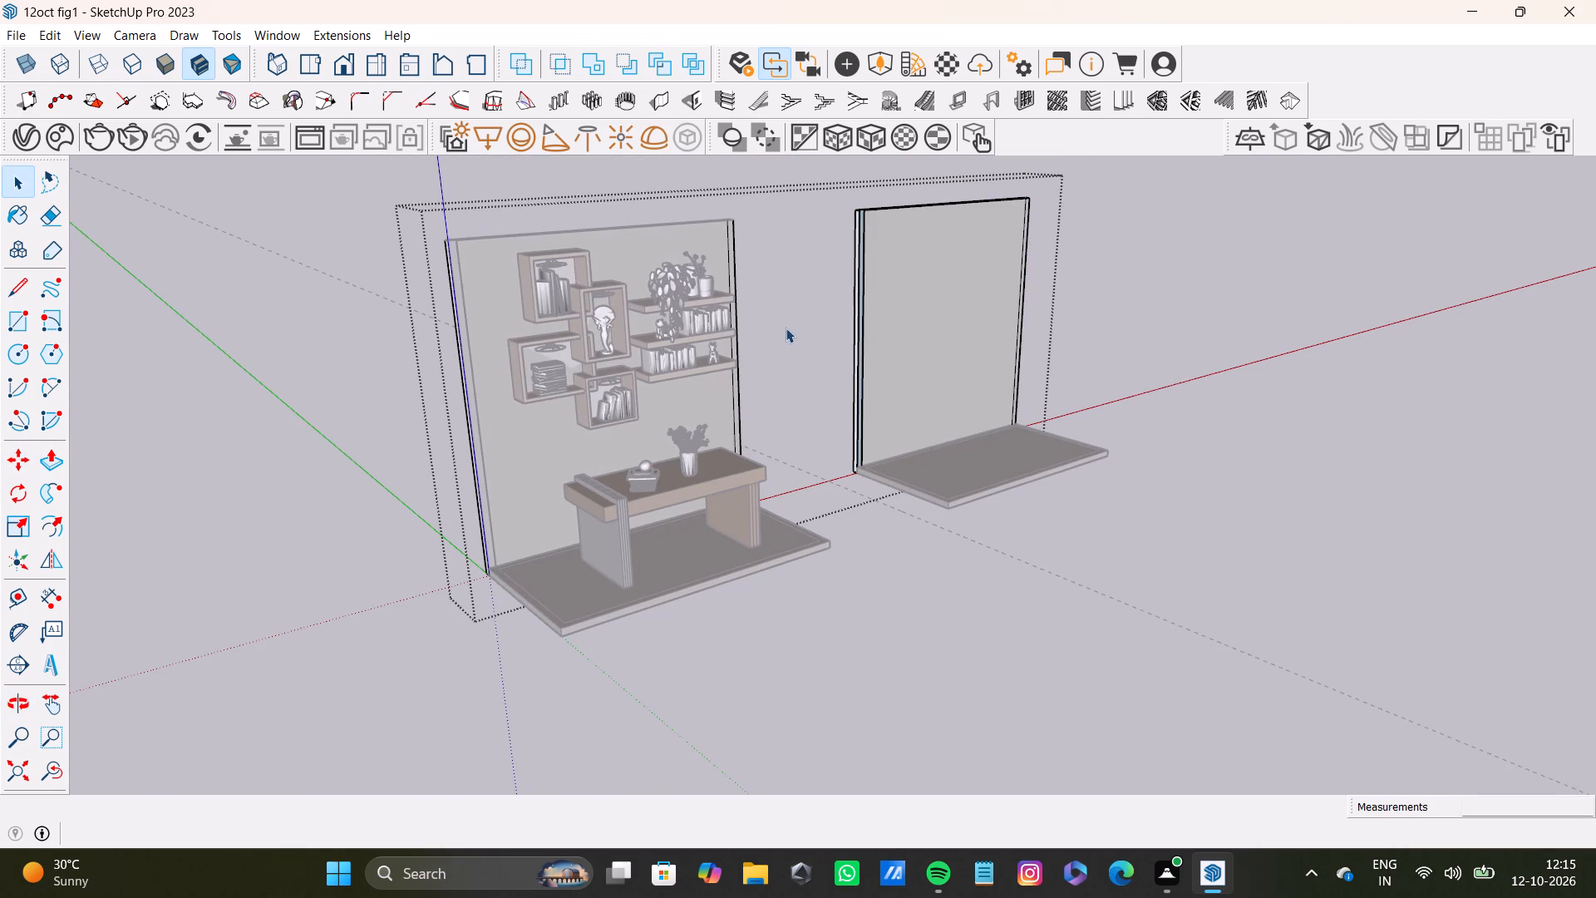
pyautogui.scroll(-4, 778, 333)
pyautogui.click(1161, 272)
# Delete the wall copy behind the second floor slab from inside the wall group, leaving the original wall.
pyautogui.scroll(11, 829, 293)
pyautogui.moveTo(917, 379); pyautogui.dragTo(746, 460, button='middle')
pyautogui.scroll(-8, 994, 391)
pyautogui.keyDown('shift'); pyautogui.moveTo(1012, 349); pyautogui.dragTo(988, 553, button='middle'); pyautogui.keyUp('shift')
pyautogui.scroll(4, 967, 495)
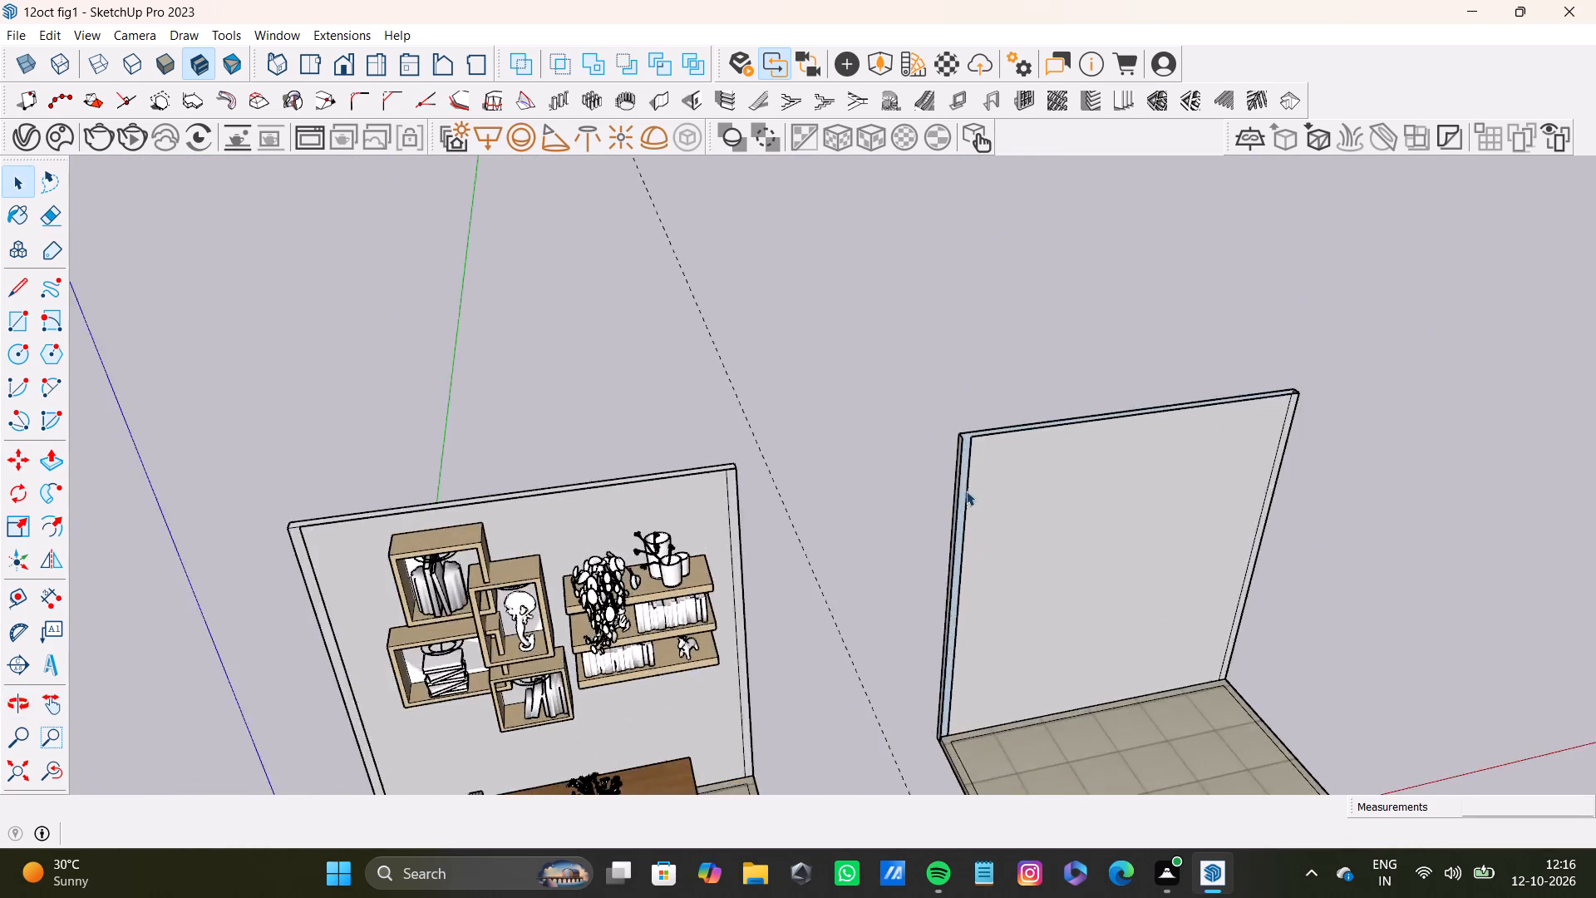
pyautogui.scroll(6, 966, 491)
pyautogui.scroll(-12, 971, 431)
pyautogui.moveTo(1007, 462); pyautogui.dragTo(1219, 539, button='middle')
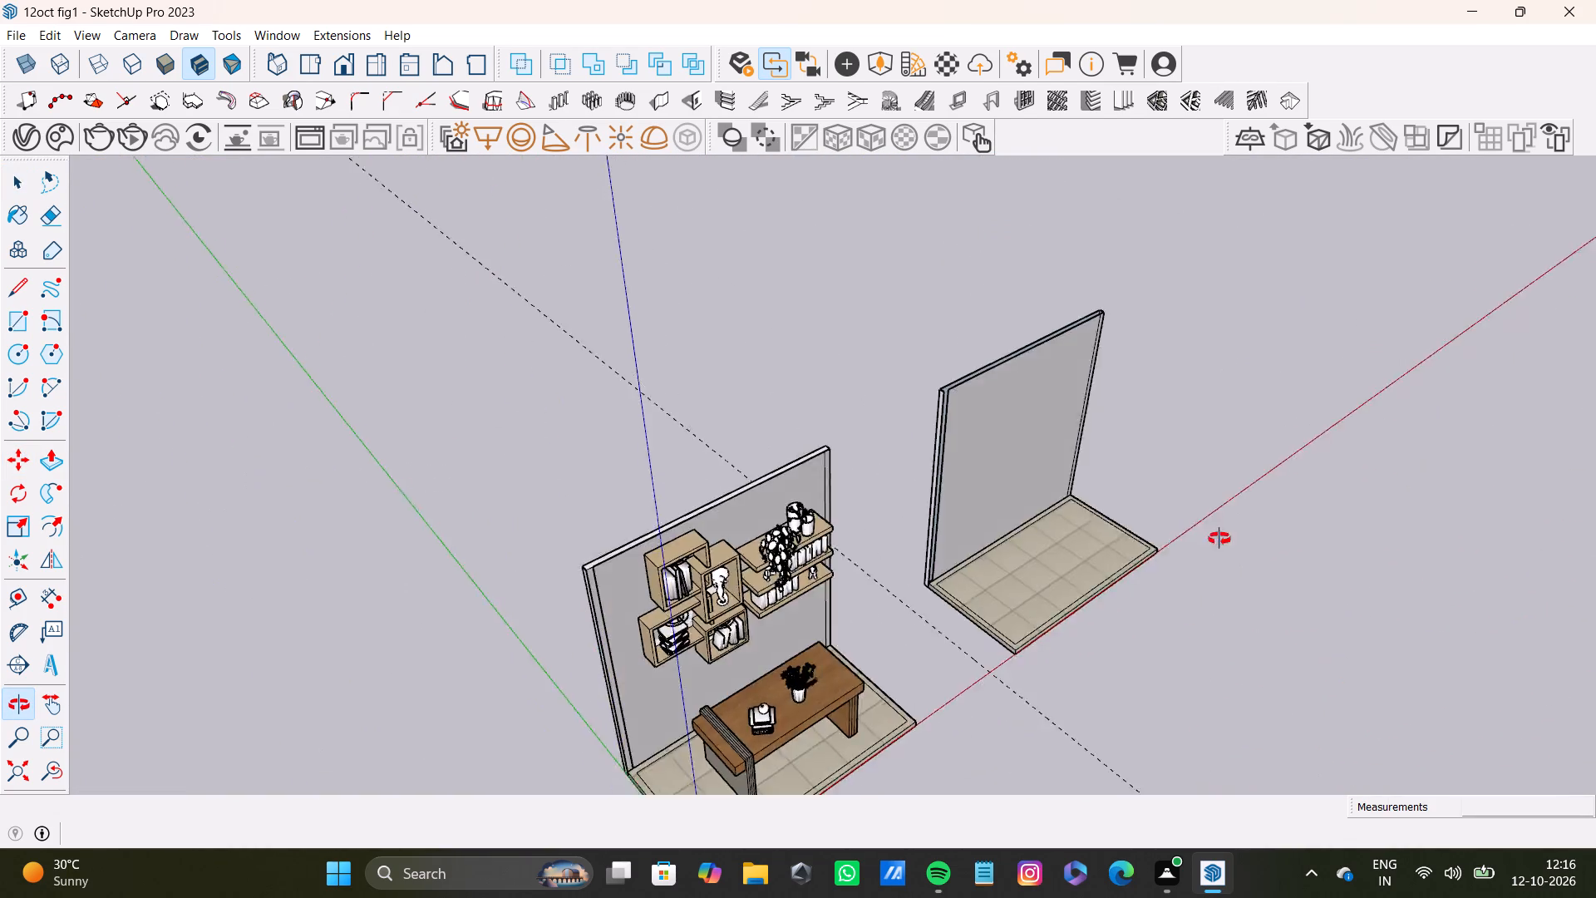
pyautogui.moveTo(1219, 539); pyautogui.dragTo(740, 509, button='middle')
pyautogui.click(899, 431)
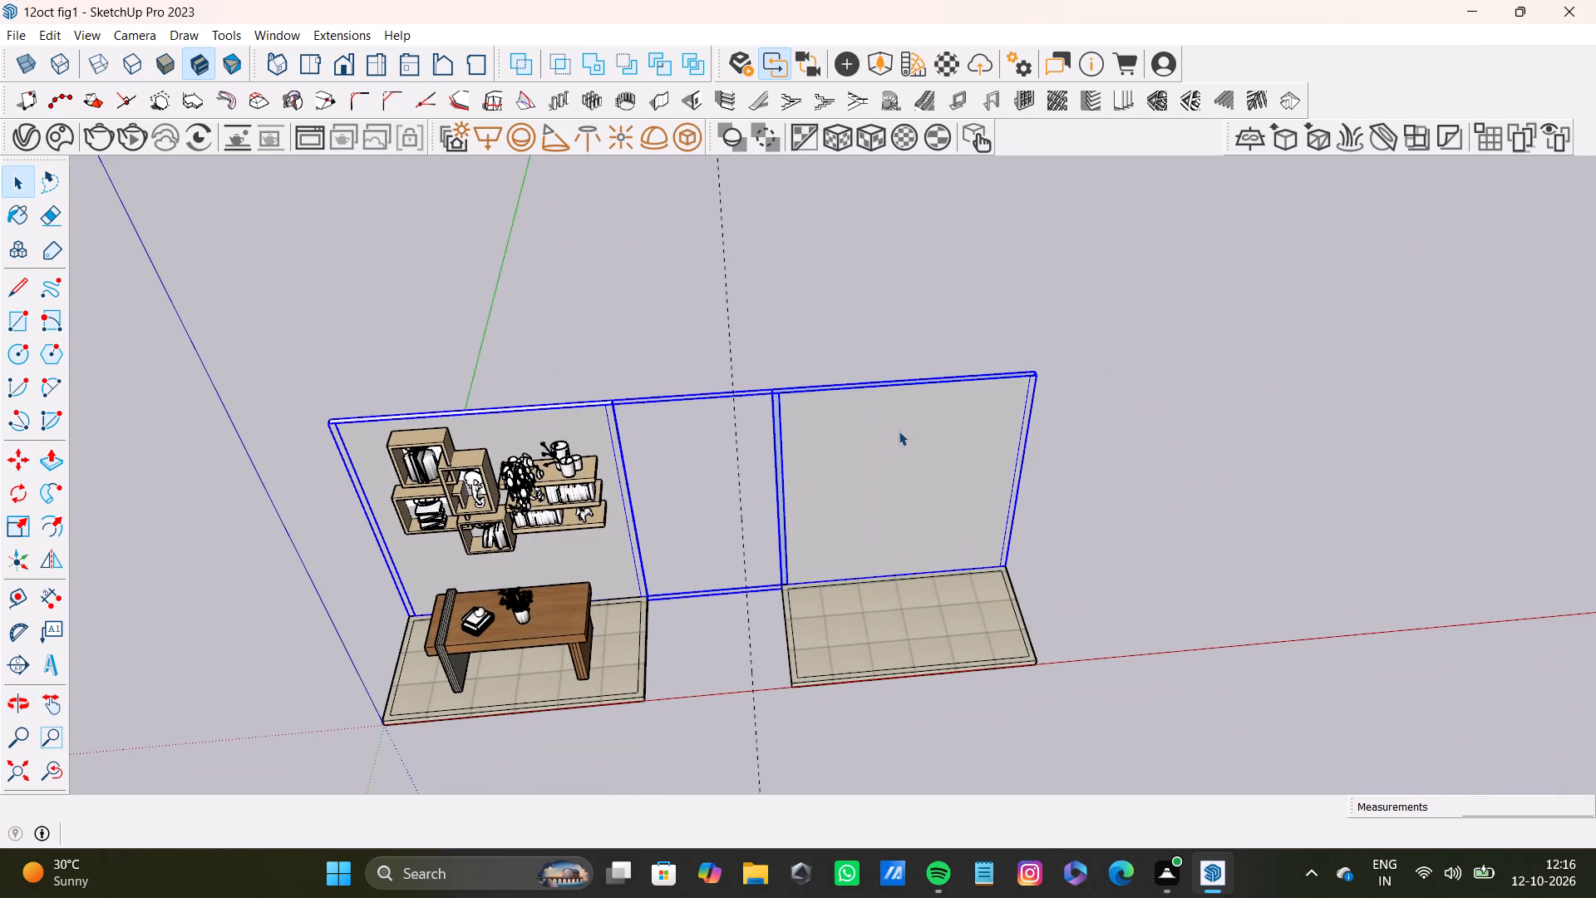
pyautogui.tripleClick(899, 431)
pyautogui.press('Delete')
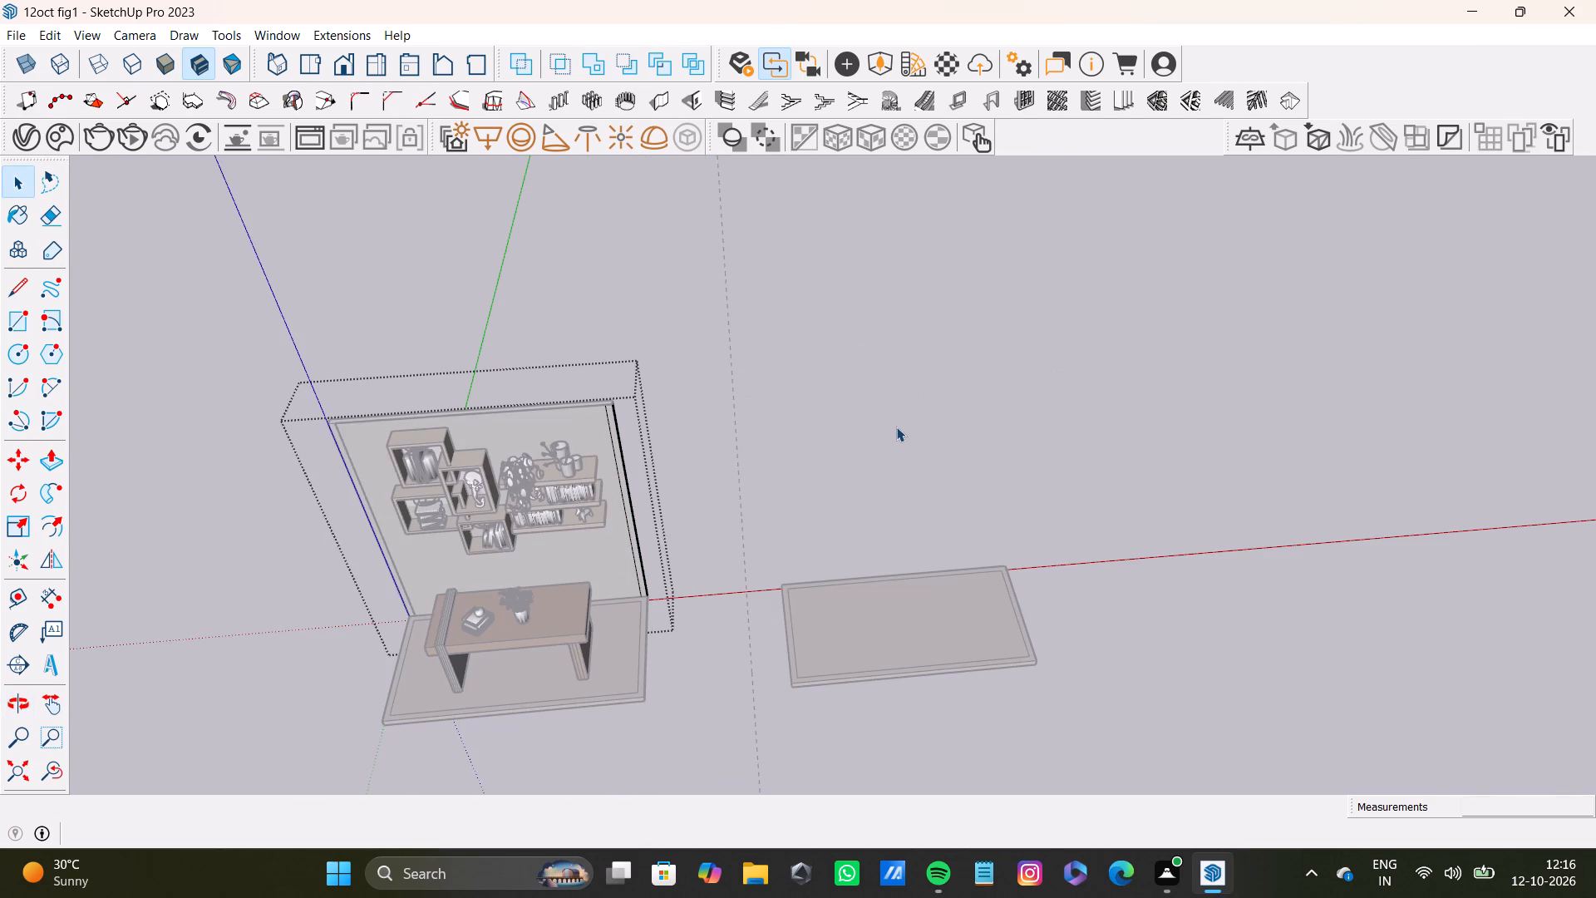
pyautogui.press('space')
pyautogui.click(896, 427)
# Draw a 9' by about 3" rectangle along the back edge of the copied floor slab for a new wall's base.
pyautogui.scroll(10, 423, 464)
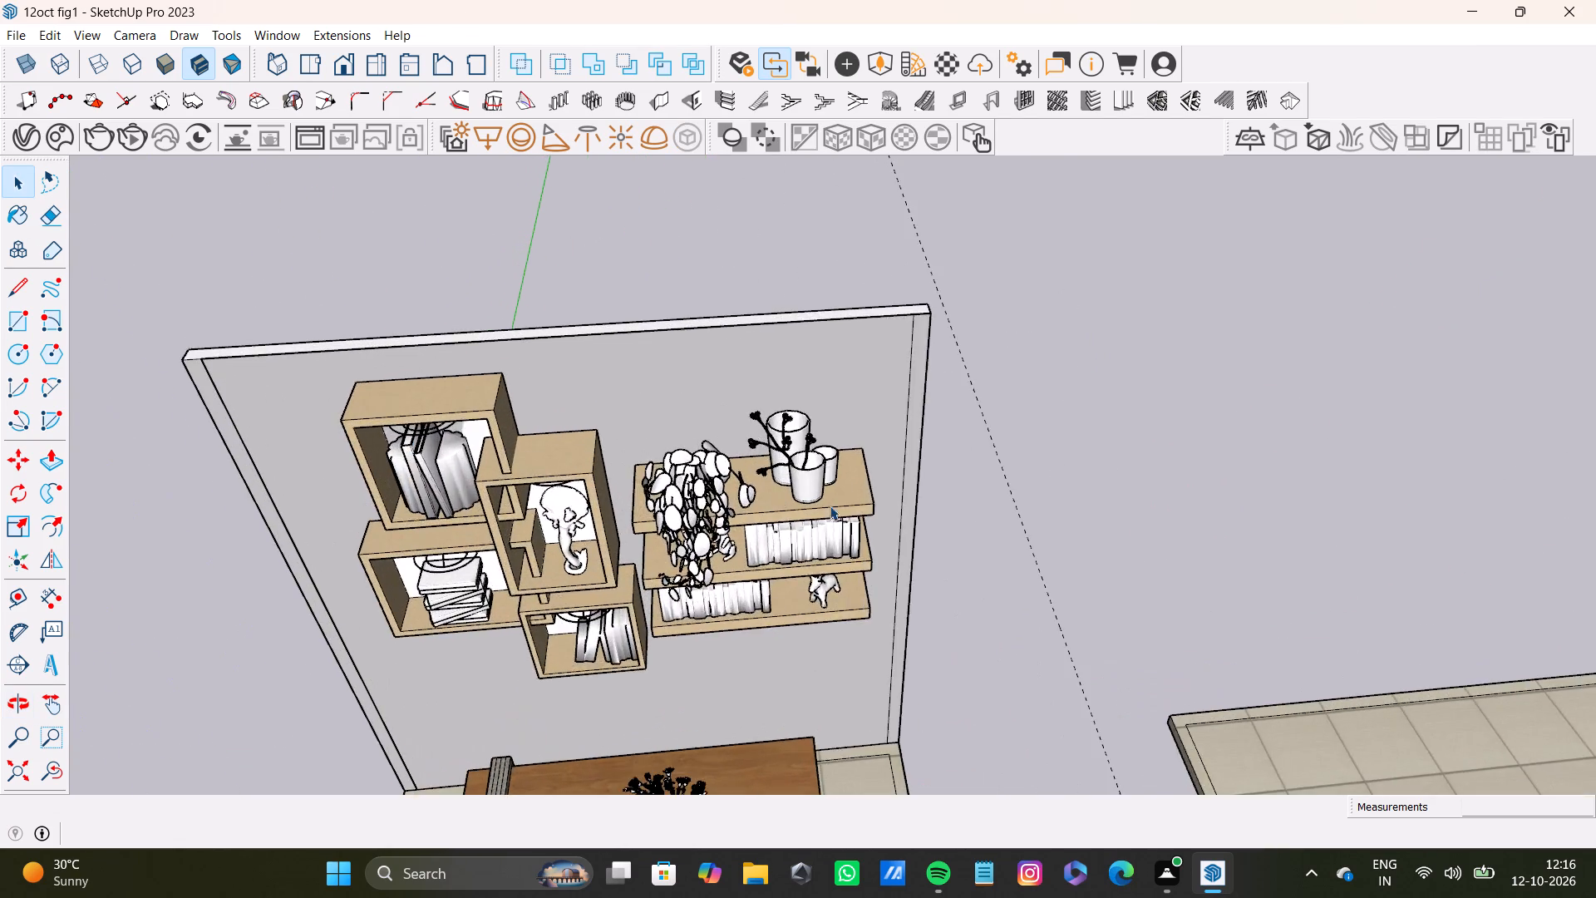
pyautogui.scroll(-8, 825, 510)
pyautogui.moveTo(992, 570); pyautogui.dragTo(693, 531, button='middle')
pyautogui.click(16, 324)
pyautogui.scroll(2, 841, 654)
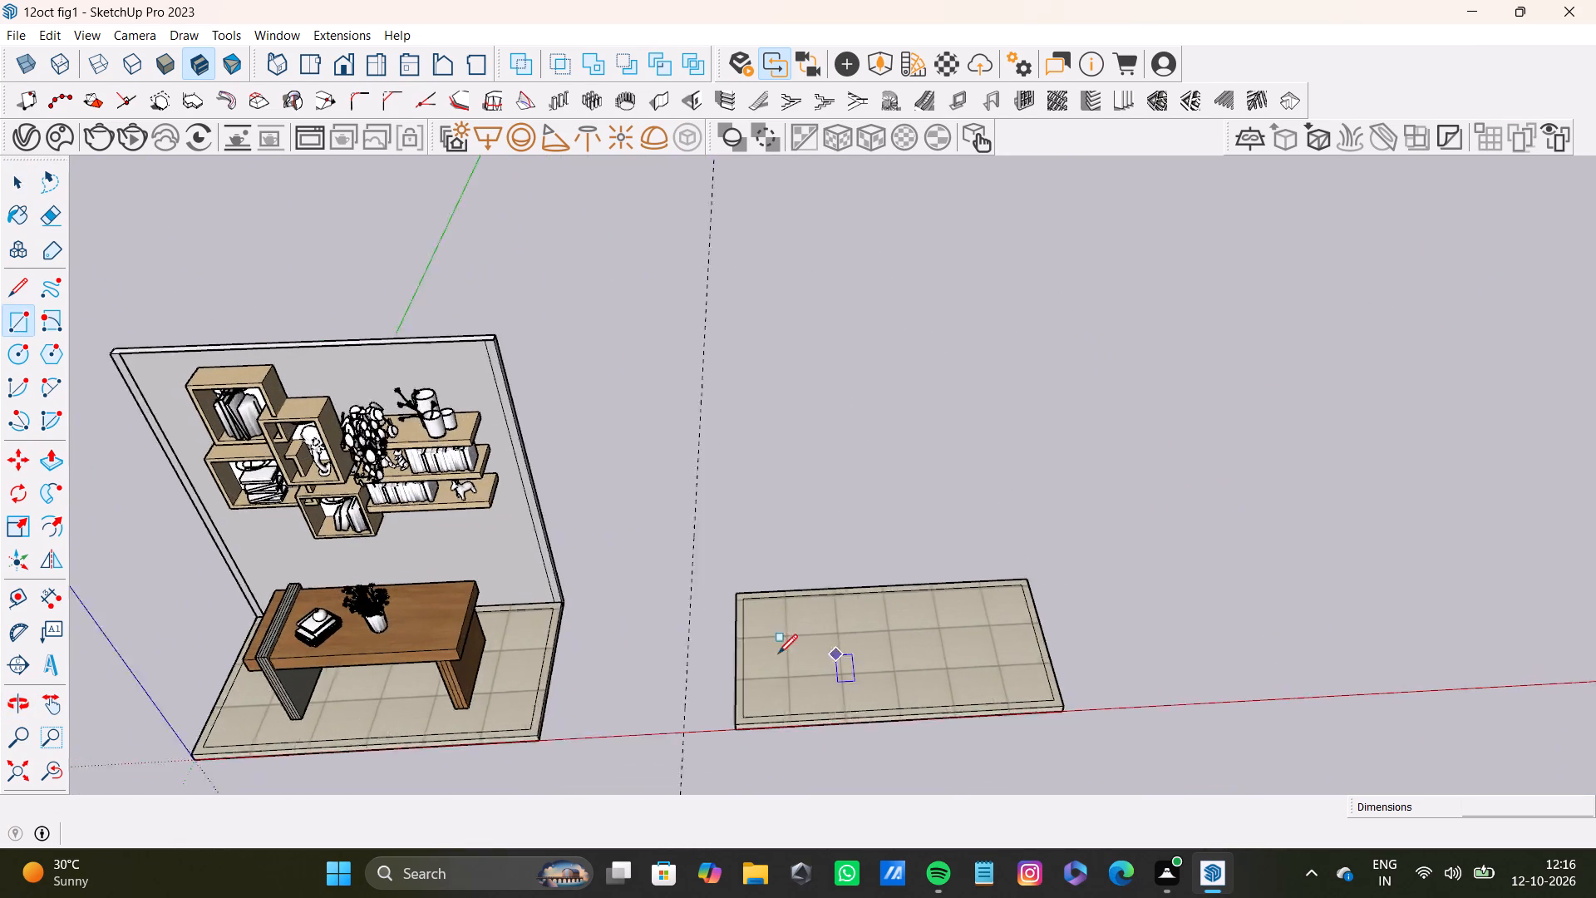
pyautogui.scroll(3, 778, 654)
pyautogui.moveTo(770, 619); pyautogui.dragTo(831, 817, button='middle')
pyautogui.scroll(9, 720, 564)
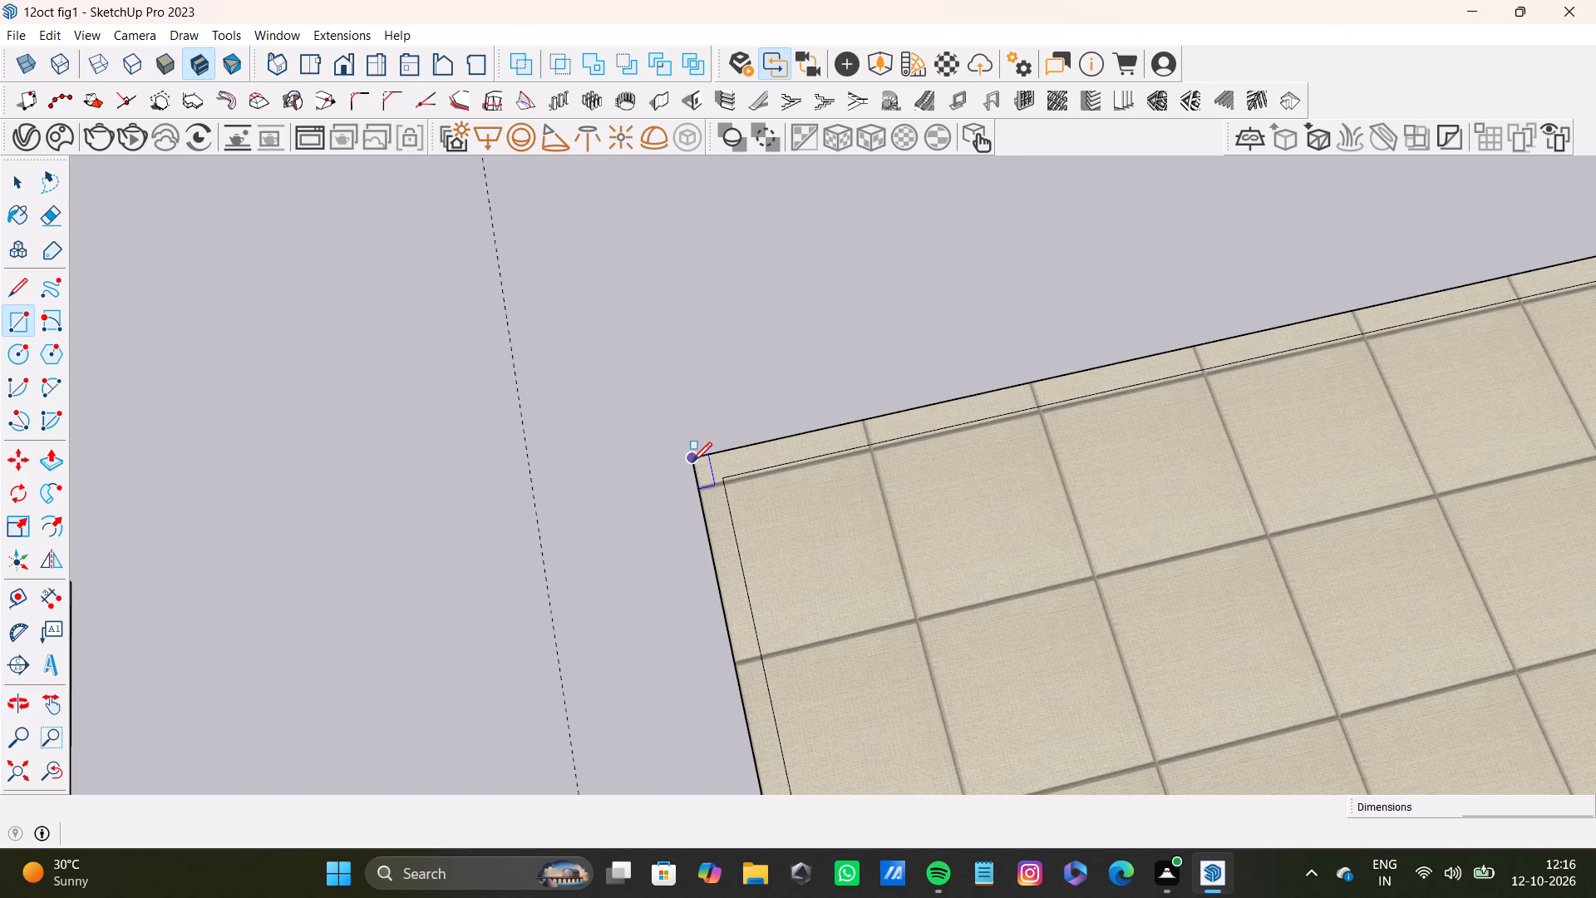
pyautogui.click(692, 461)
pyautogui.scroll(-3, 1159, 402)
pyautogui.keyDown('shift'); pyautogui.moveTo(1229, 374); pyautogui.dragTo(884, 541, button='middle'); pyautogui.keyUp('shift')
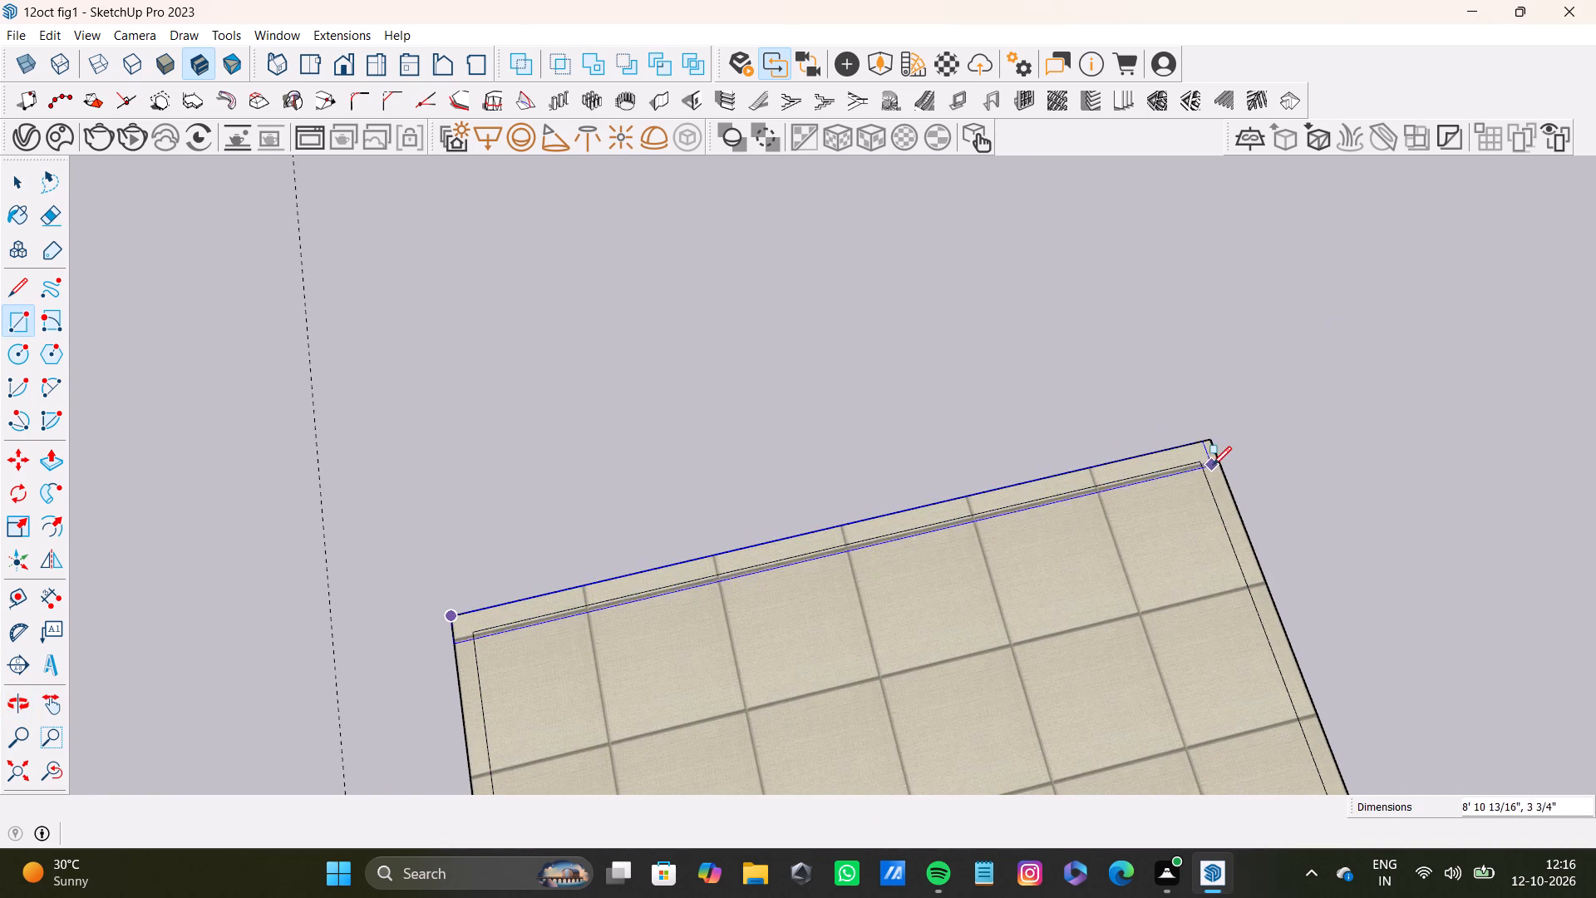
pyautogui.click(1218, 459)
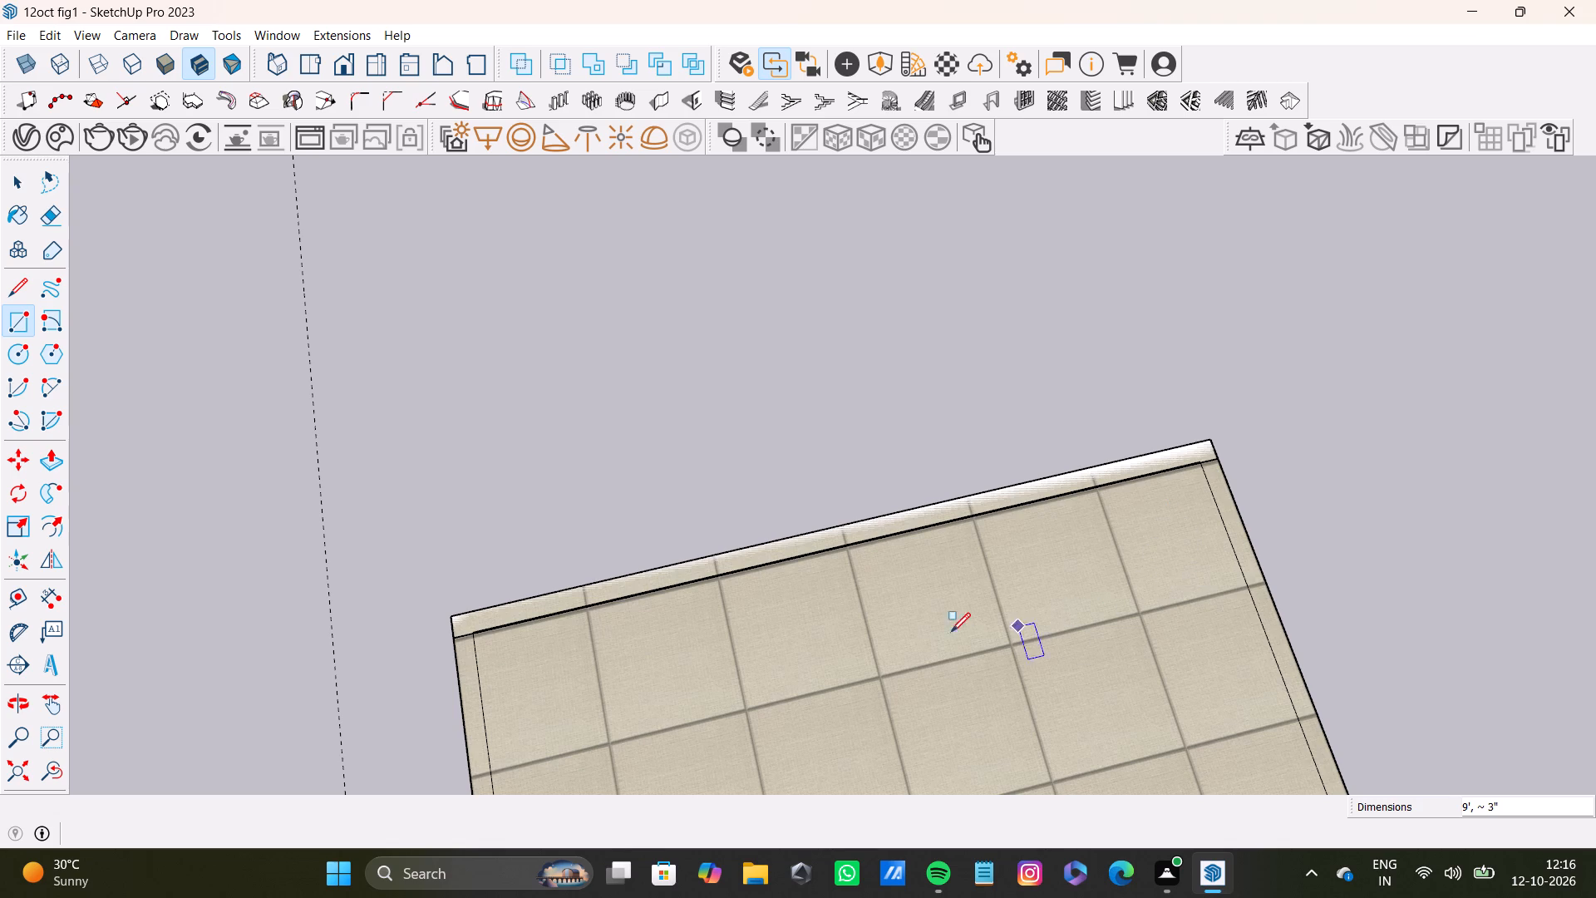
# Push/Pull the rectangular strip on the copied floor slab up about 2' 9 1/2" into a low wall.
pyautogui.scroll(6, 678, 600)
pyautogui.press('space')
pyautogui.click(687, 559)
pyautogui.press('p')
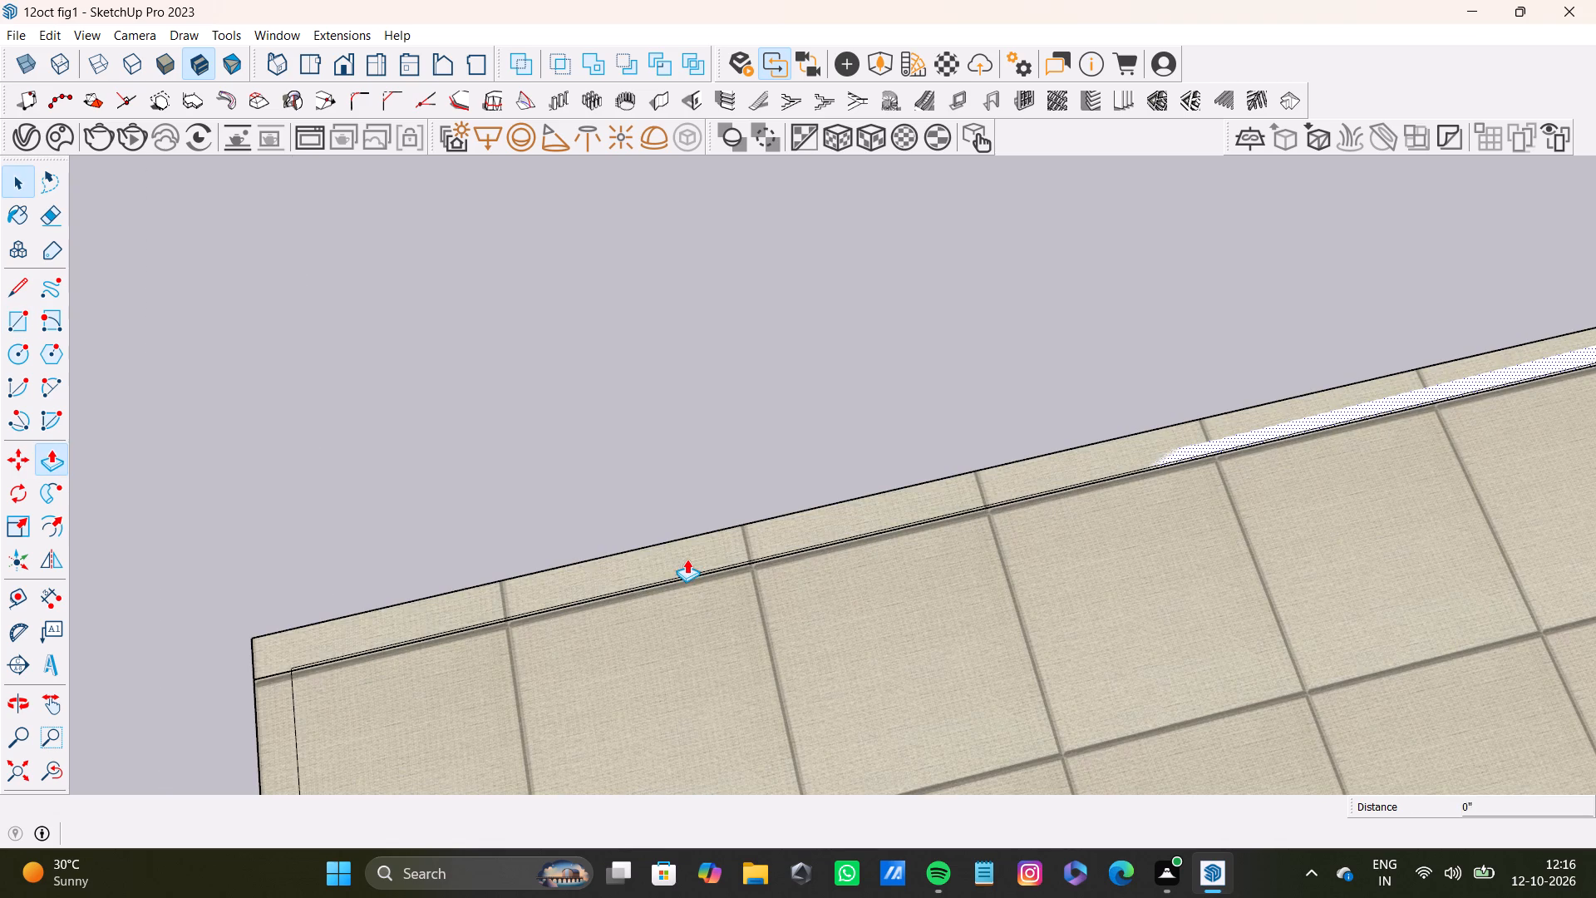
pyautogui.moveTo(687, 559); pyautogui.dragTo(596, 355)
pyautogui.scroll(-13, 601, 408)
pyautogui.moveTo(962, 546); pyautogui.dragTo(619, 318, button='middle')
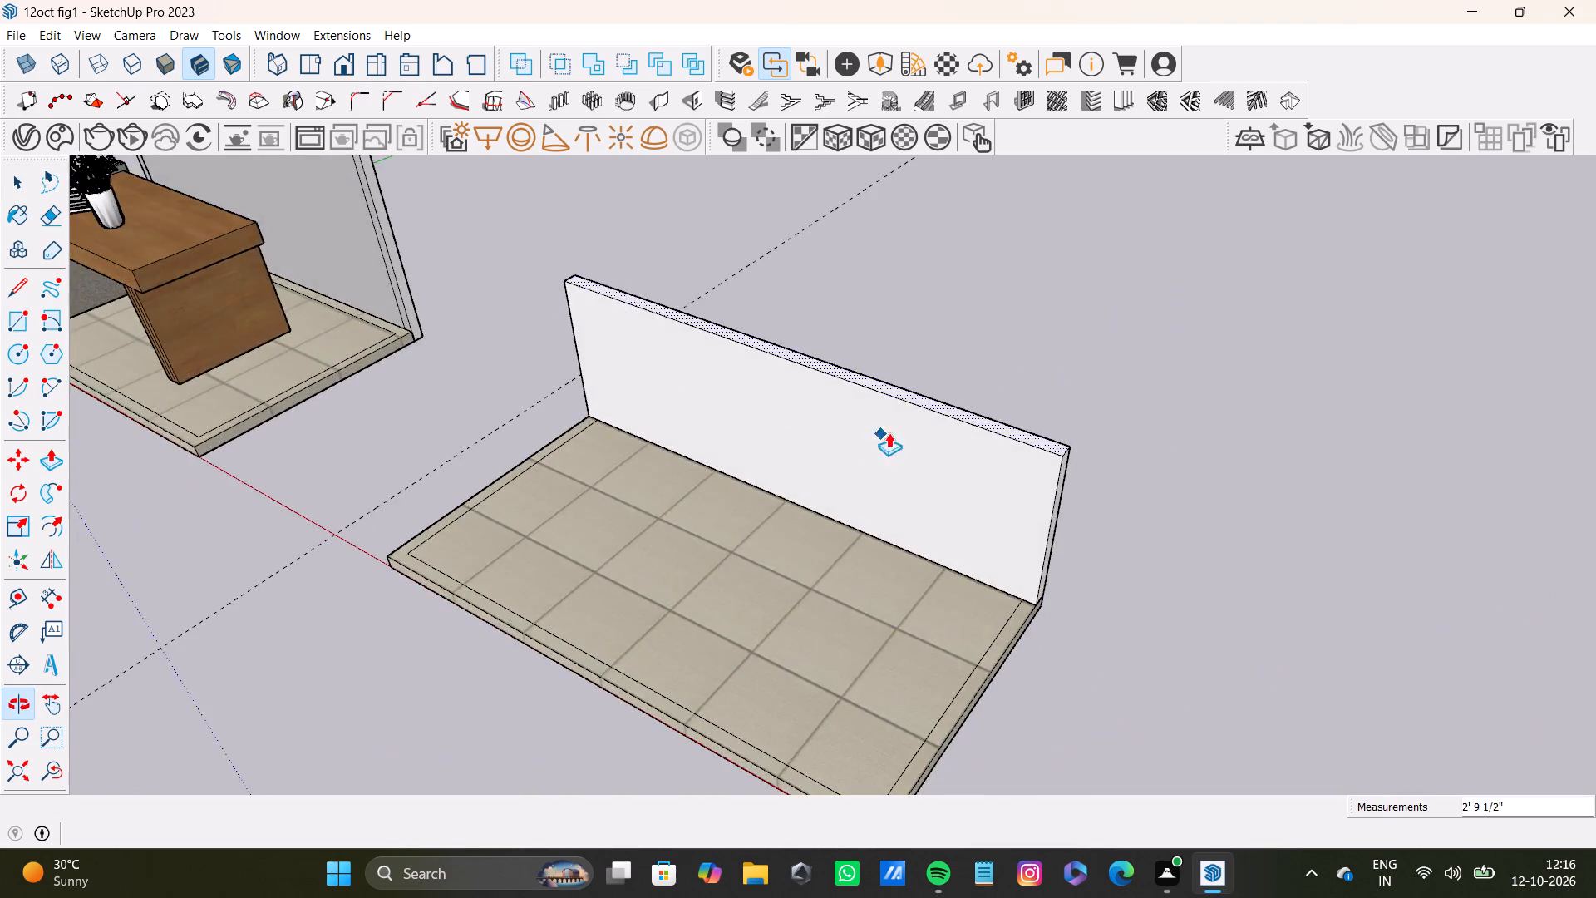
pyautogui.scroll(-5, 885, 433)
pyautogui.keyDown('shift'); pyautogui.moveTo(891, 589); pyautogui.dragTo(809, 620, button='middle'); pyautogui.keyUp('shift')
pyautogui.moveTo(544, 373); pyautogui.dragTo(874, 309, button='middle')
pyautogui.scroll(-4, 512, 417)
pyautogui.keyDown('shift'); pyautogui.moveTo(510, 466); pyautogui.dragTo(548, 535, button='middle'); pyautogui.keyUp('shift')
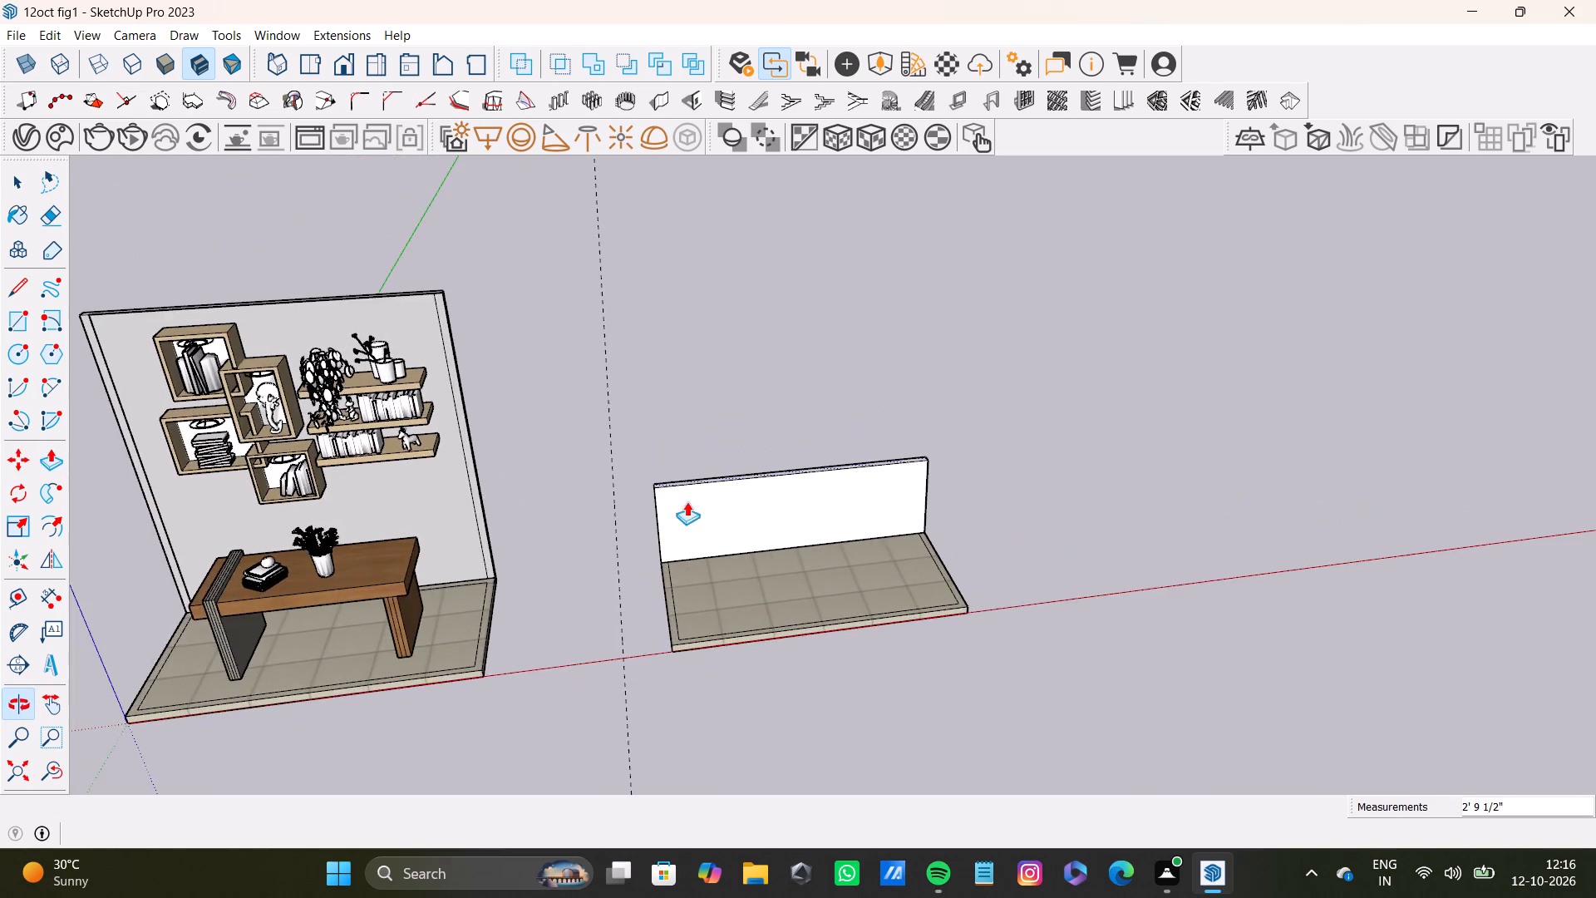
# Push/Pull the low wall's top face further up, making it a tall wall behind the copied slab.
pyautogui.scroll(4, 714, 478)
pyautogui.scroll(3, 648, 468)
pyautogui.moveTo(643, 486); pyautogui.dragTo(312, 232)
pyautogui.scroll(-4, 384, 303)
pyautogui.keyDown('shift'); pyautogui.moveTo(401, 381); pyautogui.dragTo(416, 421, button='middle'); pyautogui.keyUp('shift')
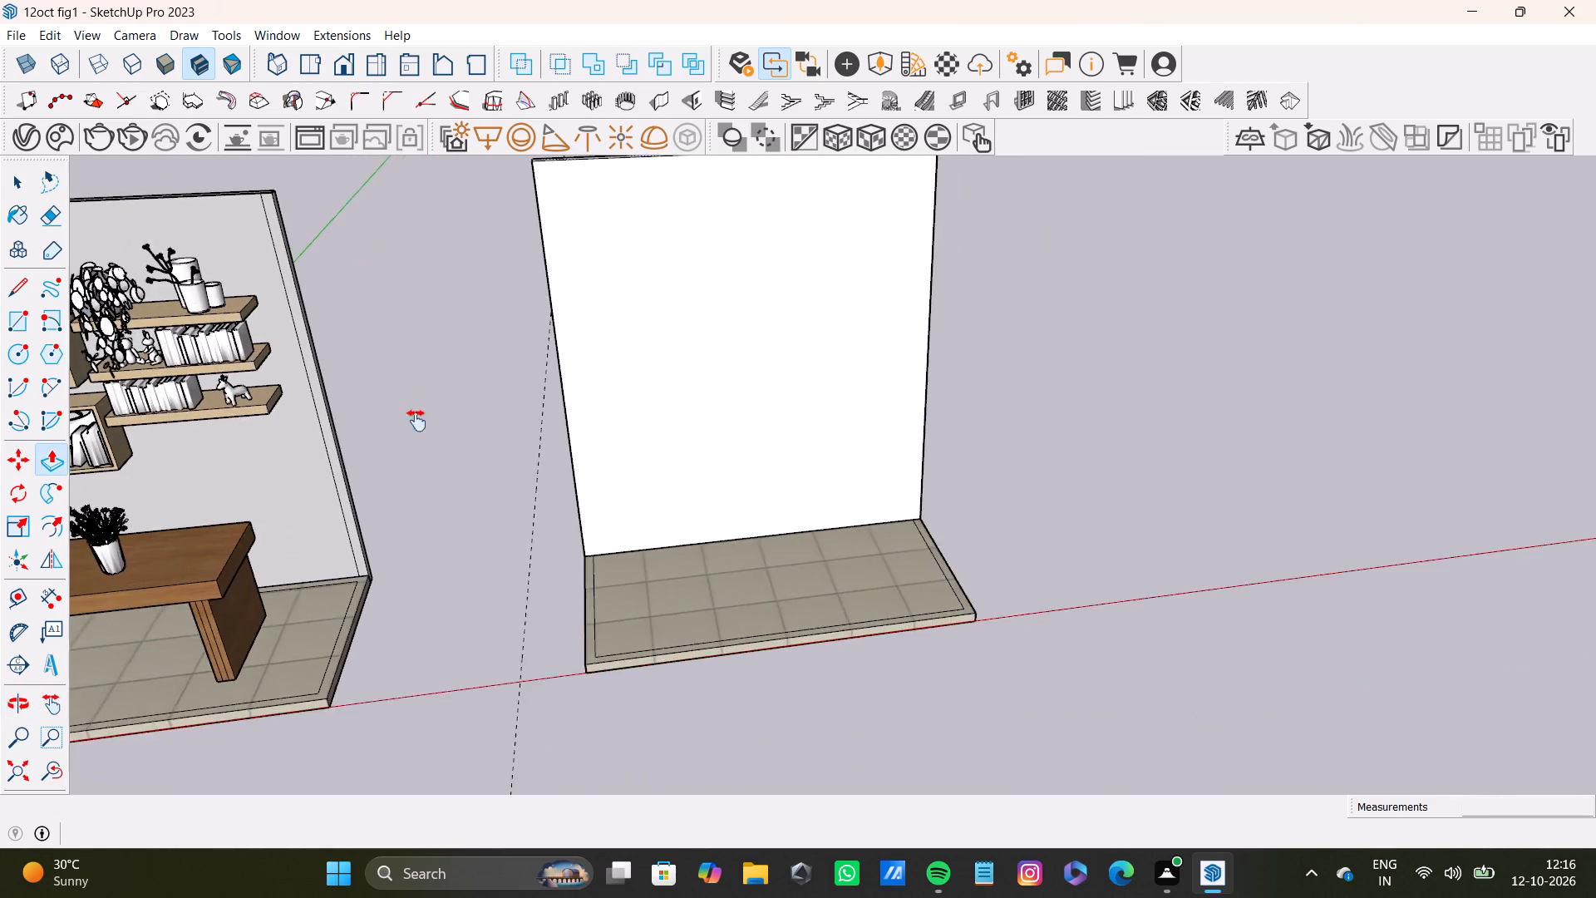
pyautogui.keyDown('shift'); pyautogui.moveTo(416, 421); pyautogui.dragTo(481, 499, button='middle'); pyautogui.keyUp('shift')
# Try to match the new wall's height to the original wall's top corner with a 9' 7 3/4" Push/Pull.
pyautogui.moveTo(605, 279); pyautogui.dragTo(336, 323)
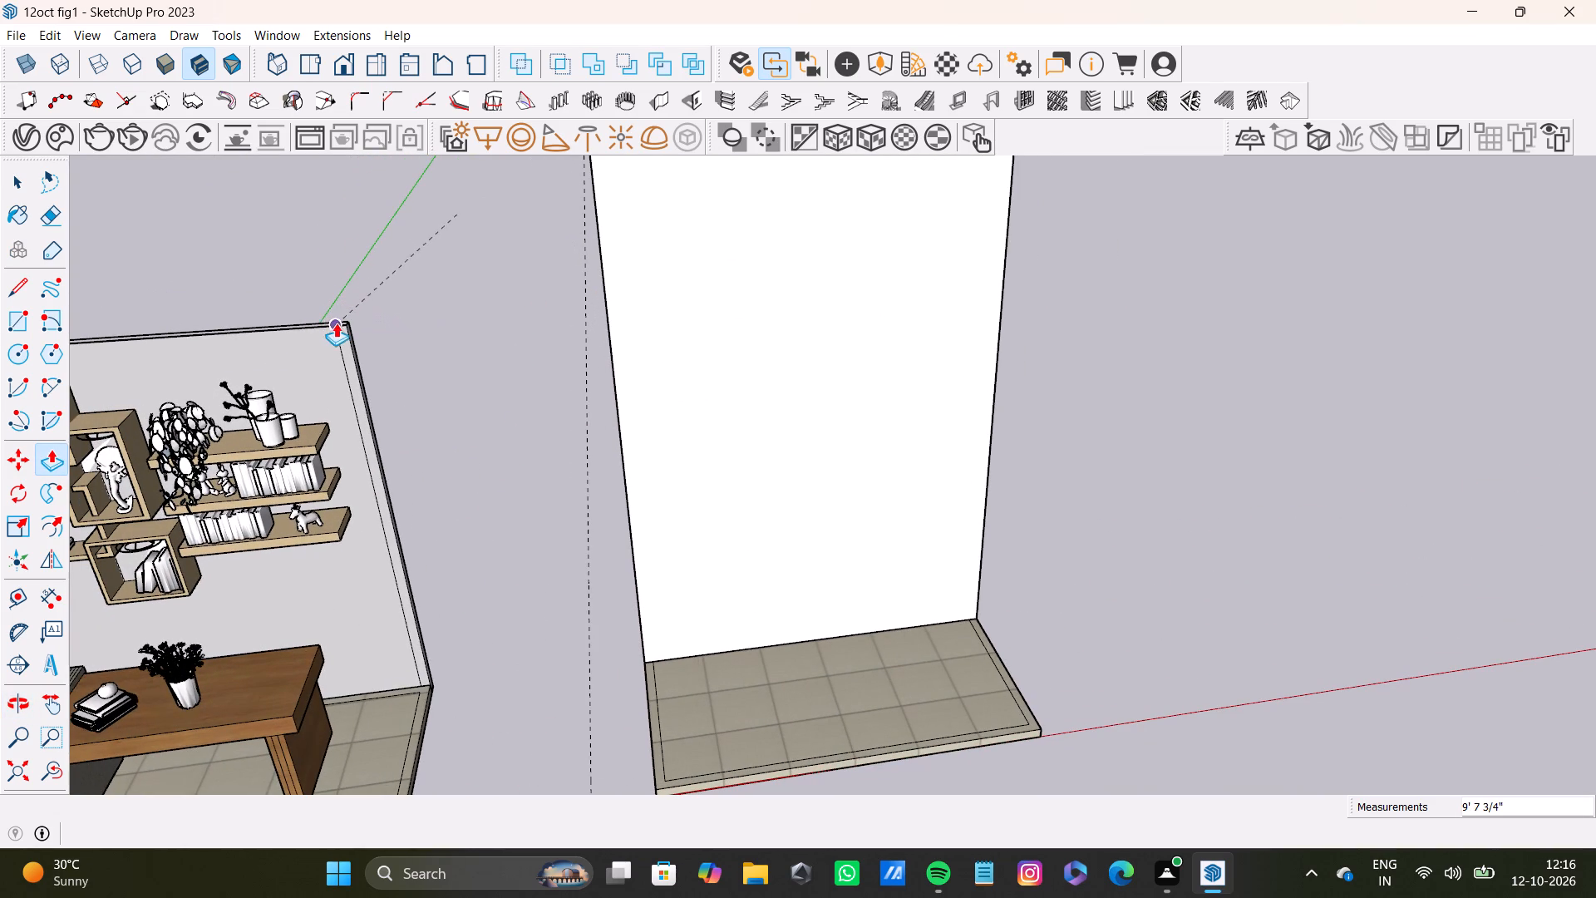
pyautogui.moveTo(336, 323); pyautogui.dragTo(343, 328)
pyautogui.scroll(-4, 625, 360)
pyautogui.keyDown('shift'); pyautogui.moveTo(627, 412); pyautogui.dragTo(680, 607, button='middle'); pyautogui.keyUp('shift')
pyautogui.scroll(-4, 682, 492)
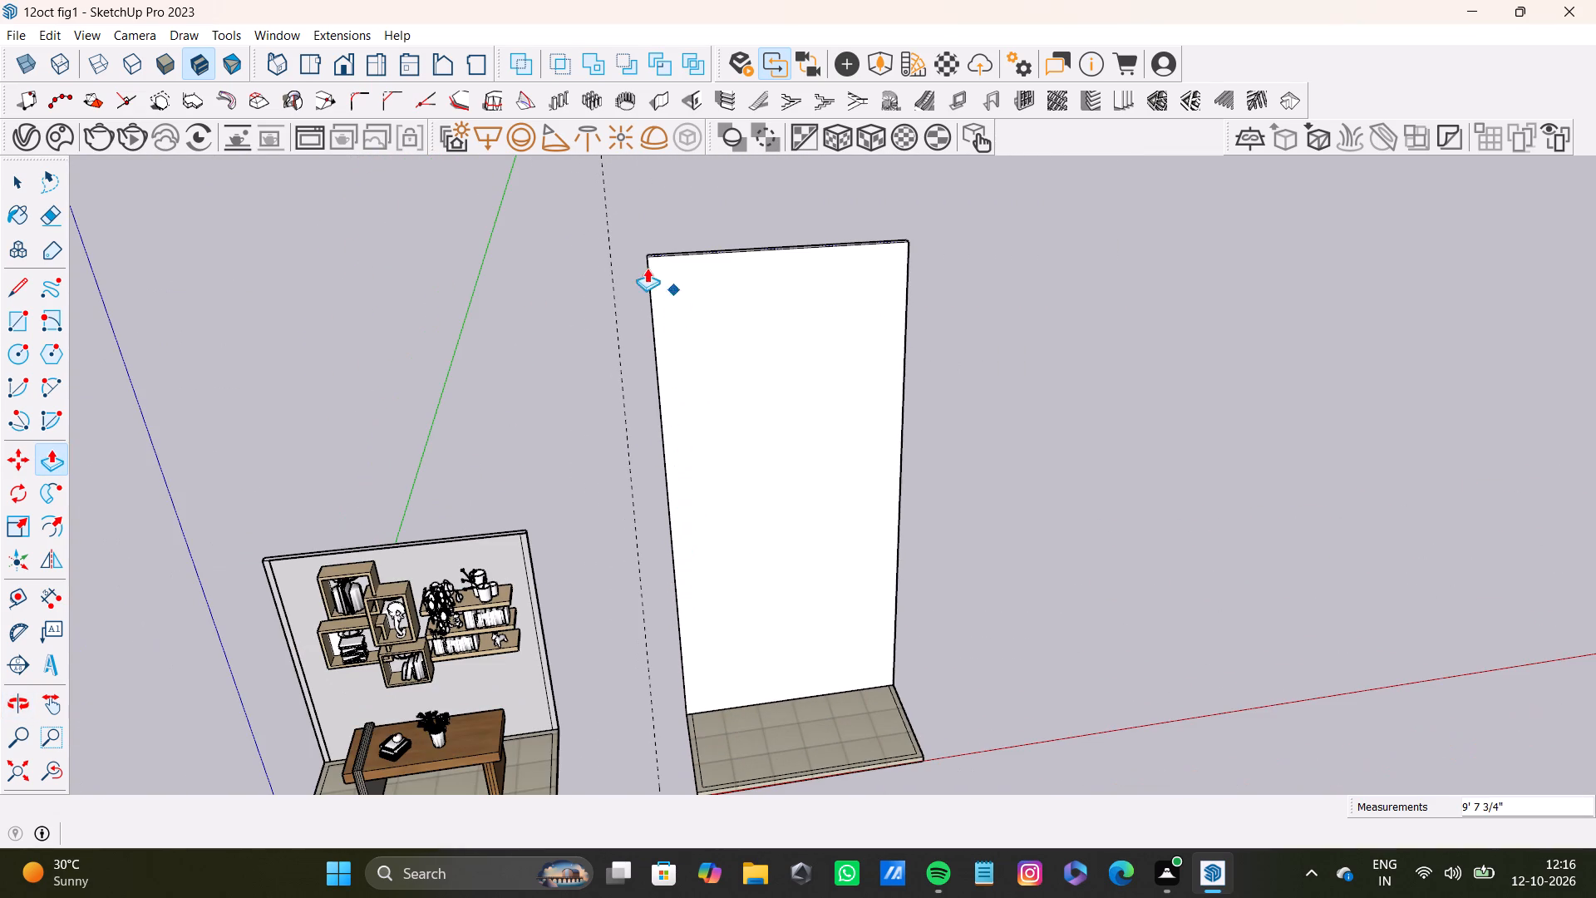
# Push the new wall's top face down about 10' 1 3/8" to align with the original wall's top corner.
pyautogui.moveTo(653, 249); pyautogui.dragTo(528, 530)
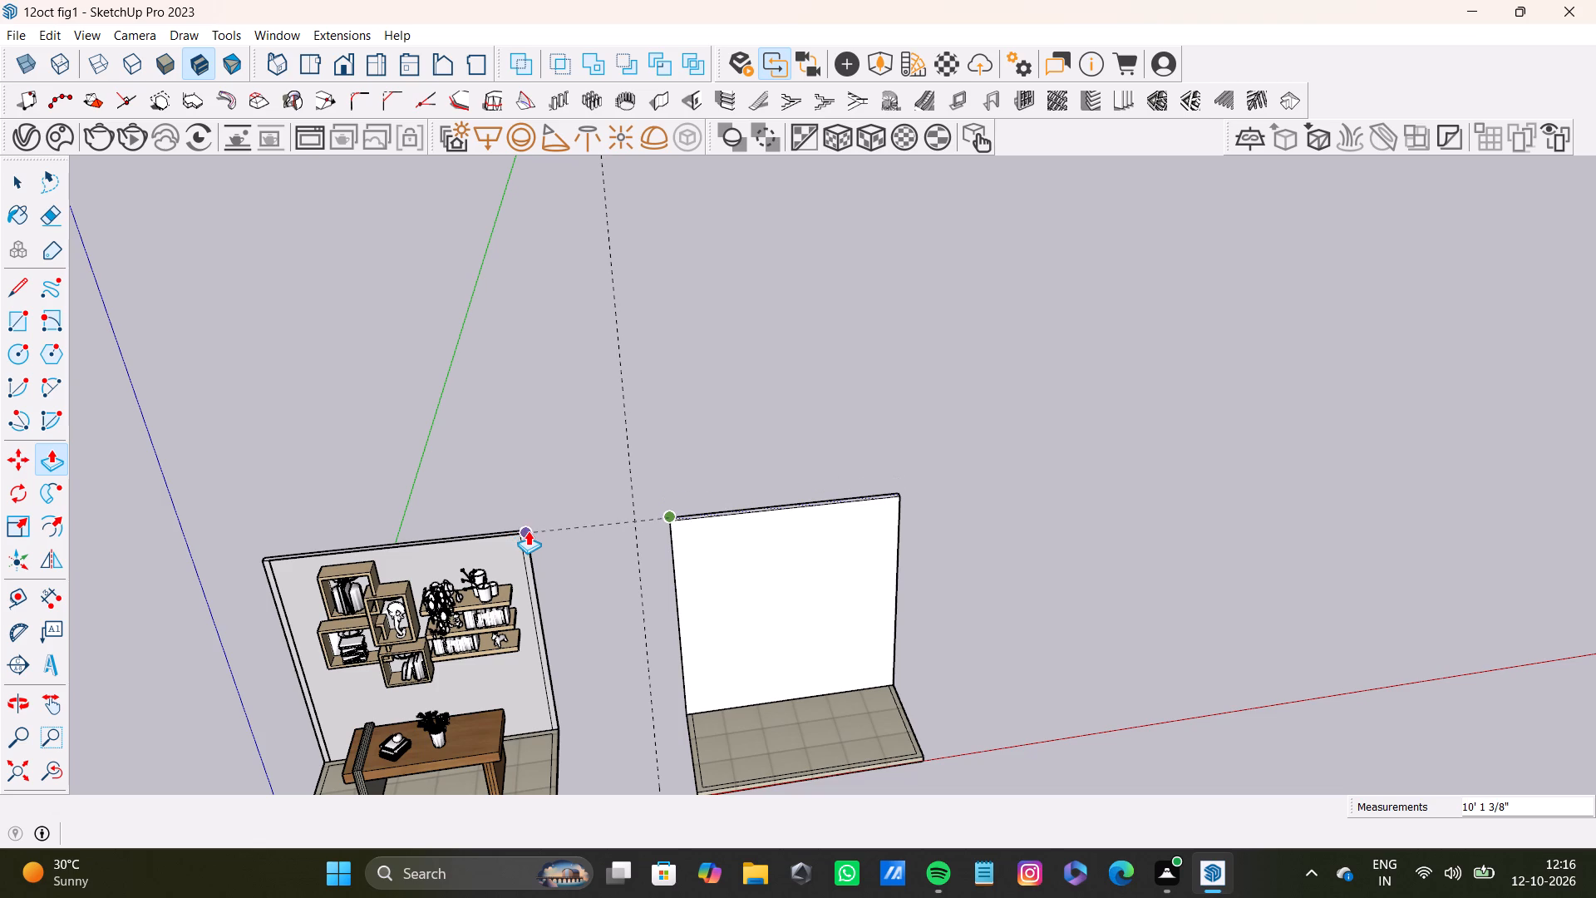
pyautogui.moveTo(528, 530); pyautogui.dragTo(530, 531)
pyautogui.scroll(-7, 643, 582)
pyautogui.moveTo(669, 619); pyautogui.dragTo(512, 548, button='middle')
pyautogui.press('space')
# Examine the furnished desk setup and the new empty wall-and-floor setup from the front and from an angle.
pyautogui.scroll(-1, 512, 548)
pyautogui.scroll(9, 617, 585)
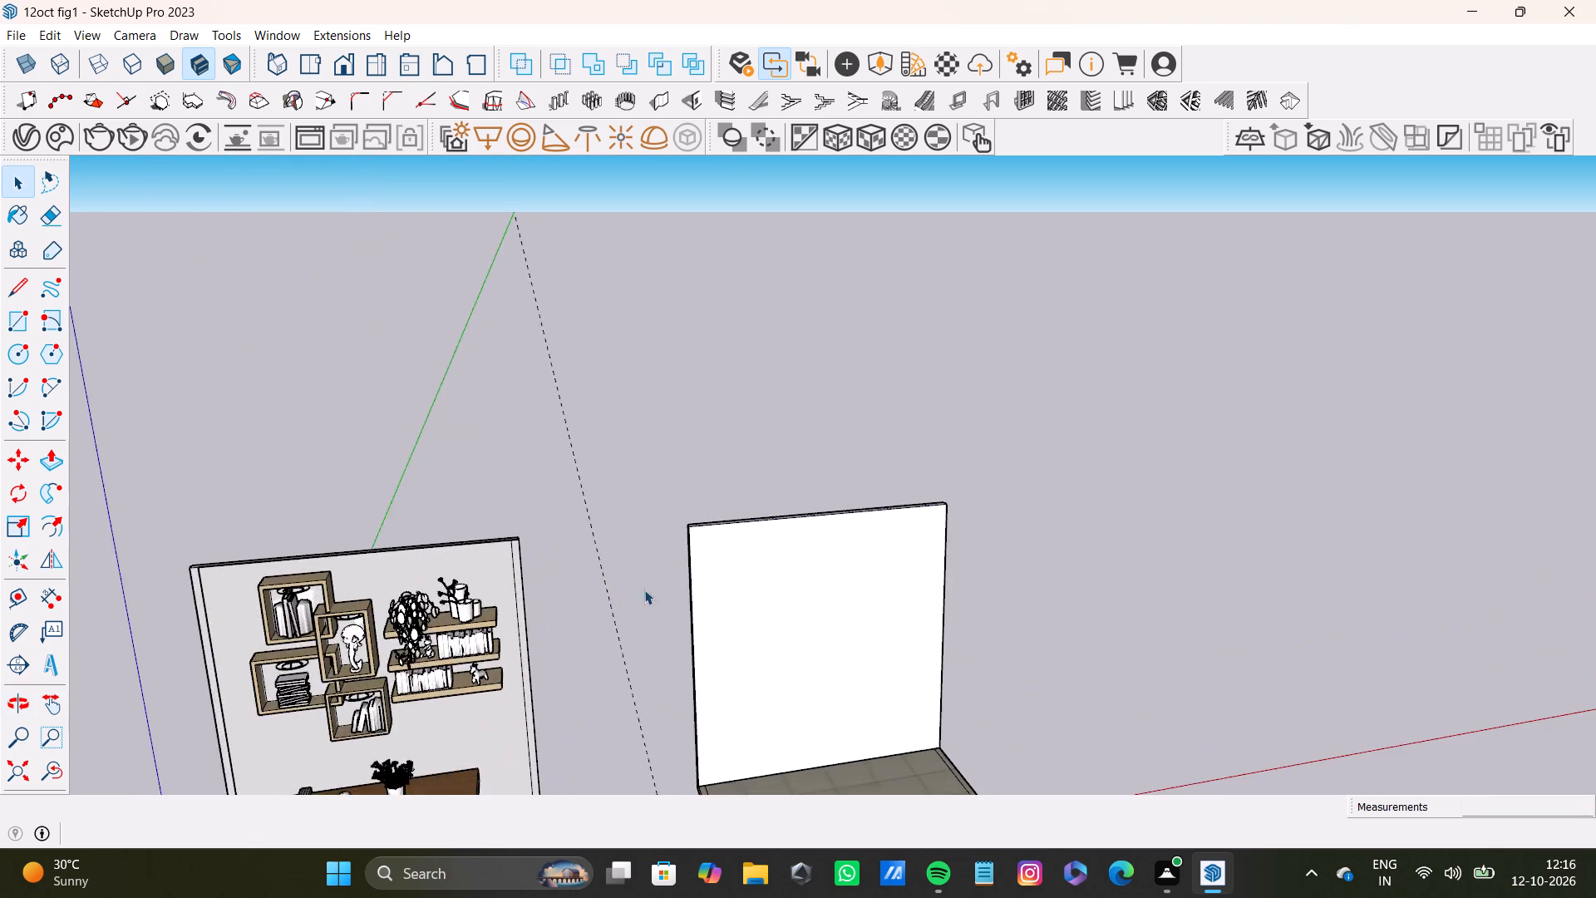
pyautogui.moveTo(720, 617); pyautogui.dragTo(593, 544, button='middle')
pyautogui.scroll(4, 451, 702)
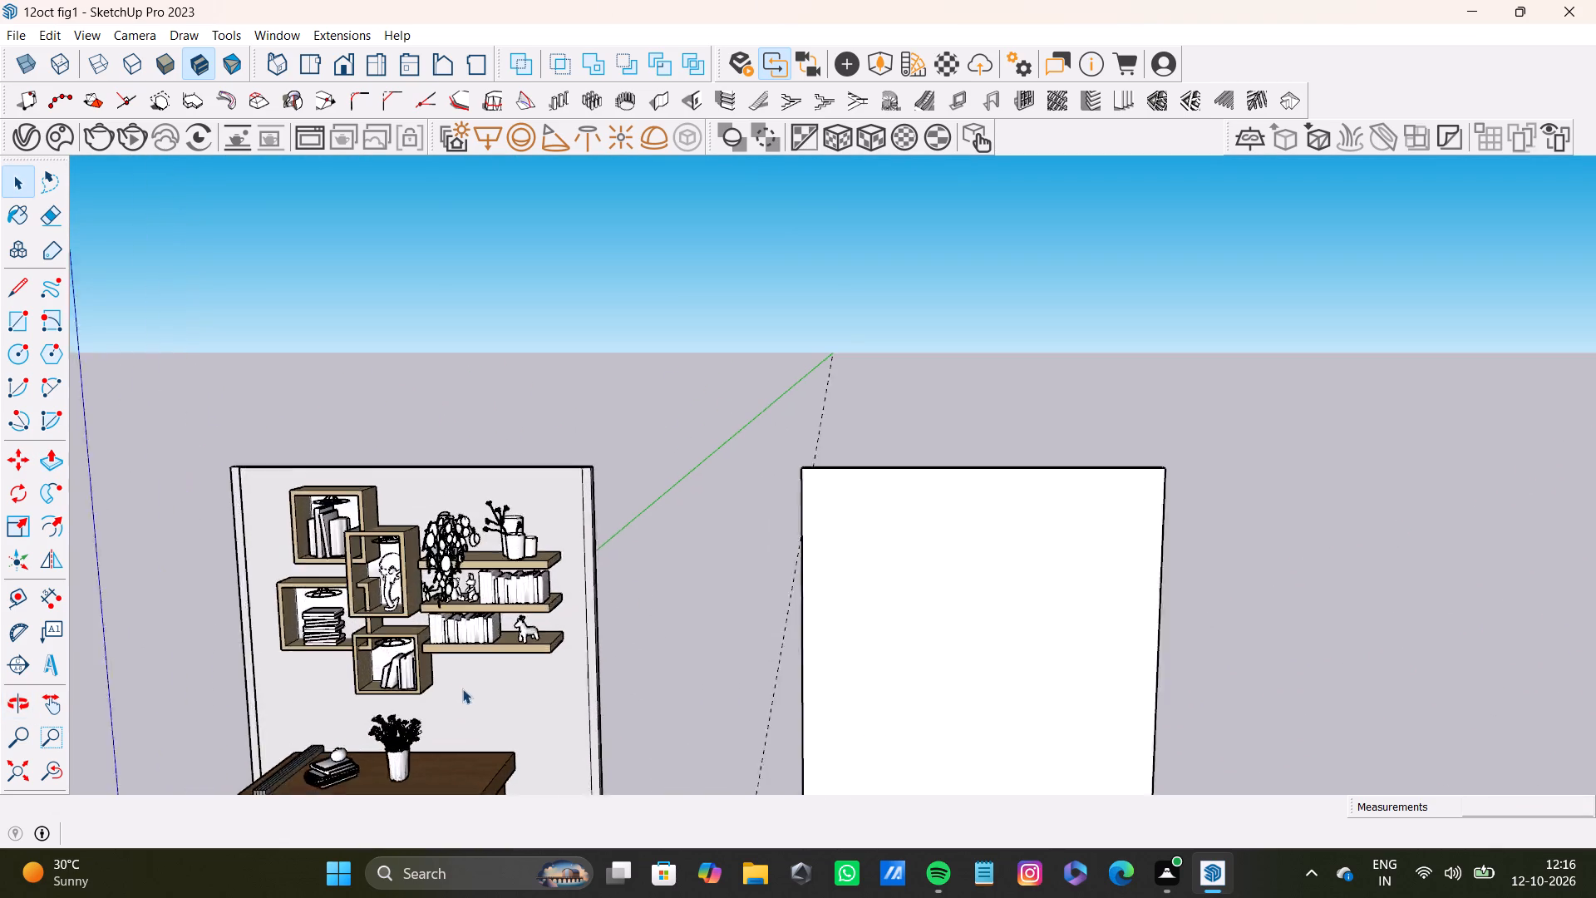
pyautogui.scroll(2, 462, 688)
pyautogui.keyDown('shift'); pyautogui.moveTo(514, 657); pyautogui.dragTo(638, 519, button='middle'); pyautogui.keyUp('shift')
pyautogui.scroll(-4, 655, 542)
pyautogui.moveTo(639, 606); pyautogui.dragTo(1030, 533, button='middle')
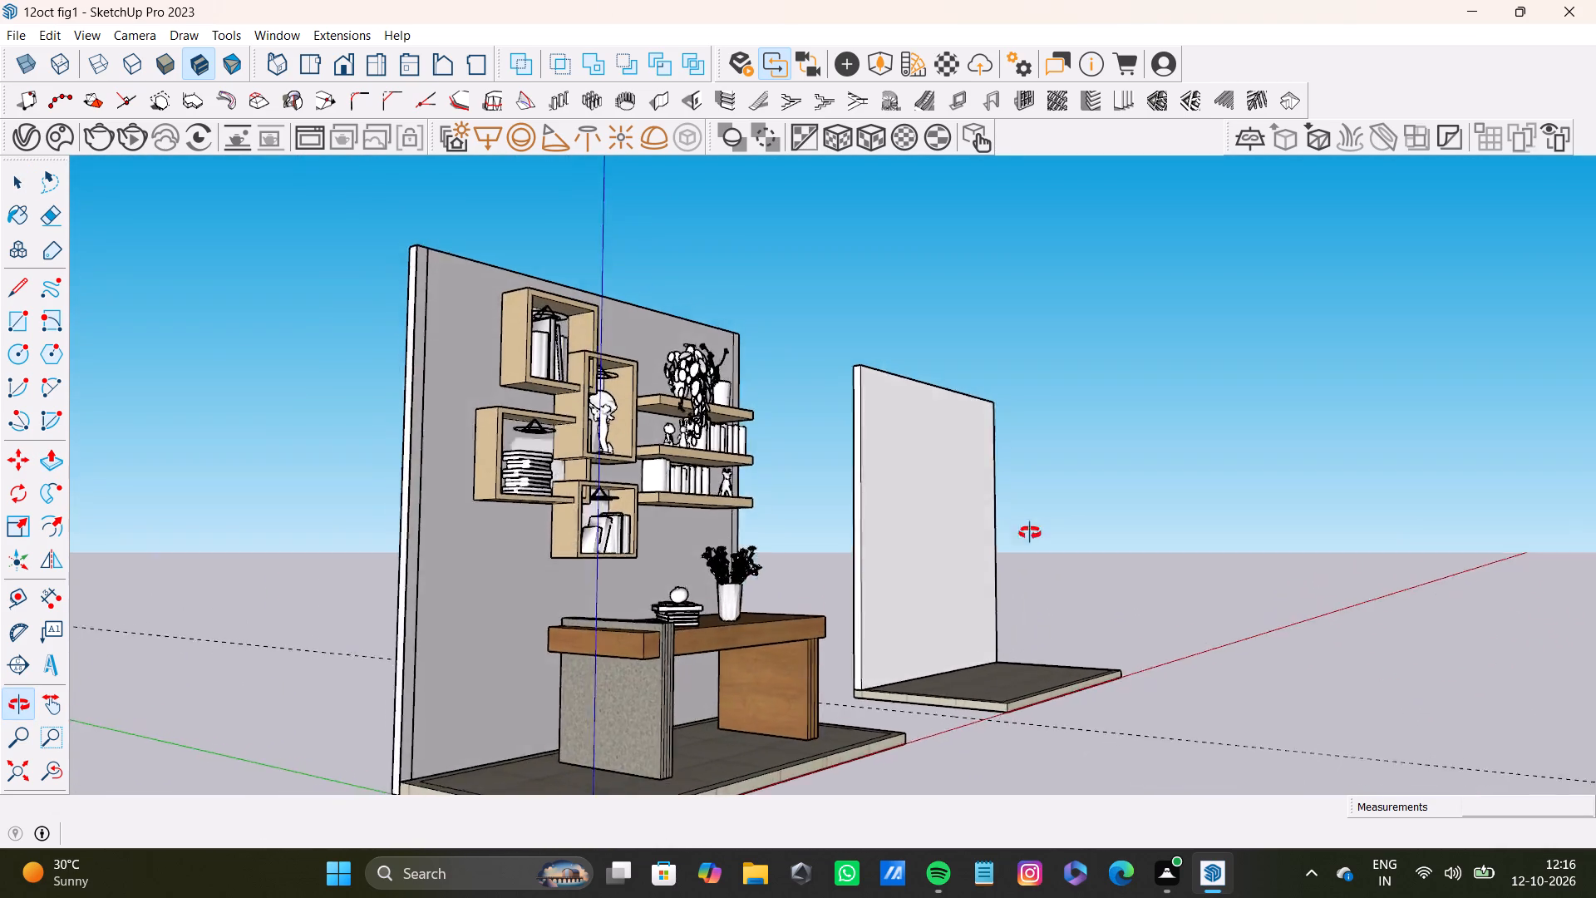
pyautogui.moveTo(1030, 533); pyautogui.dragTo(826, 547, button='middle')
pyautogui.scroll(-1, 824, 547)
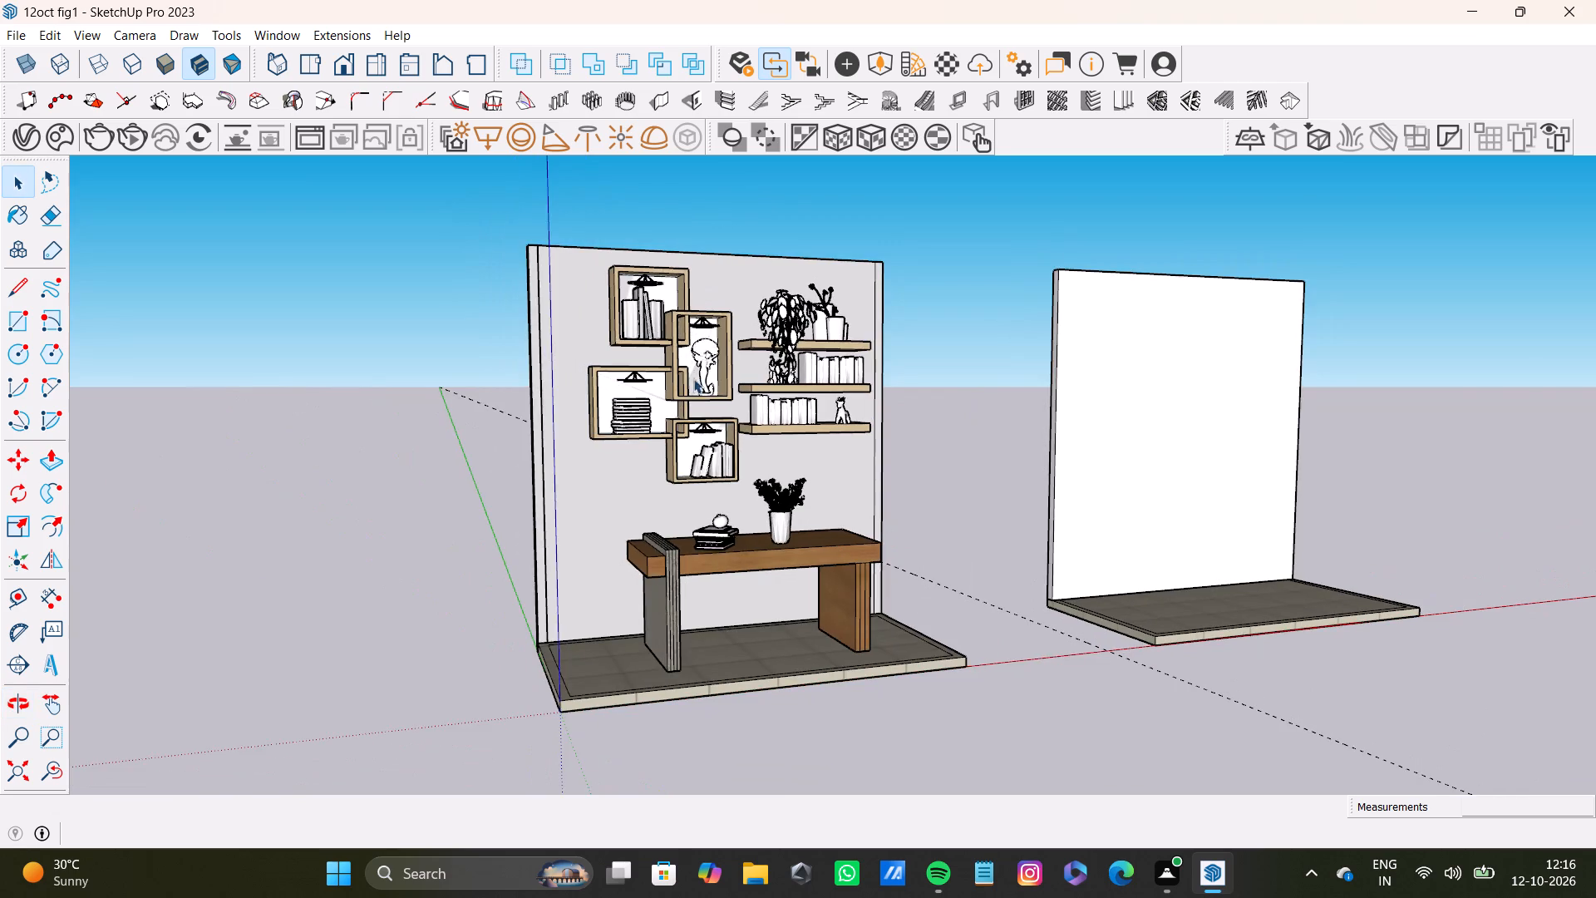
pyautogui.scroll(-4, 696, 353)
pyautogui.moveTo(822, 445); pyautogui.dragTo(643, 429, button='middle')
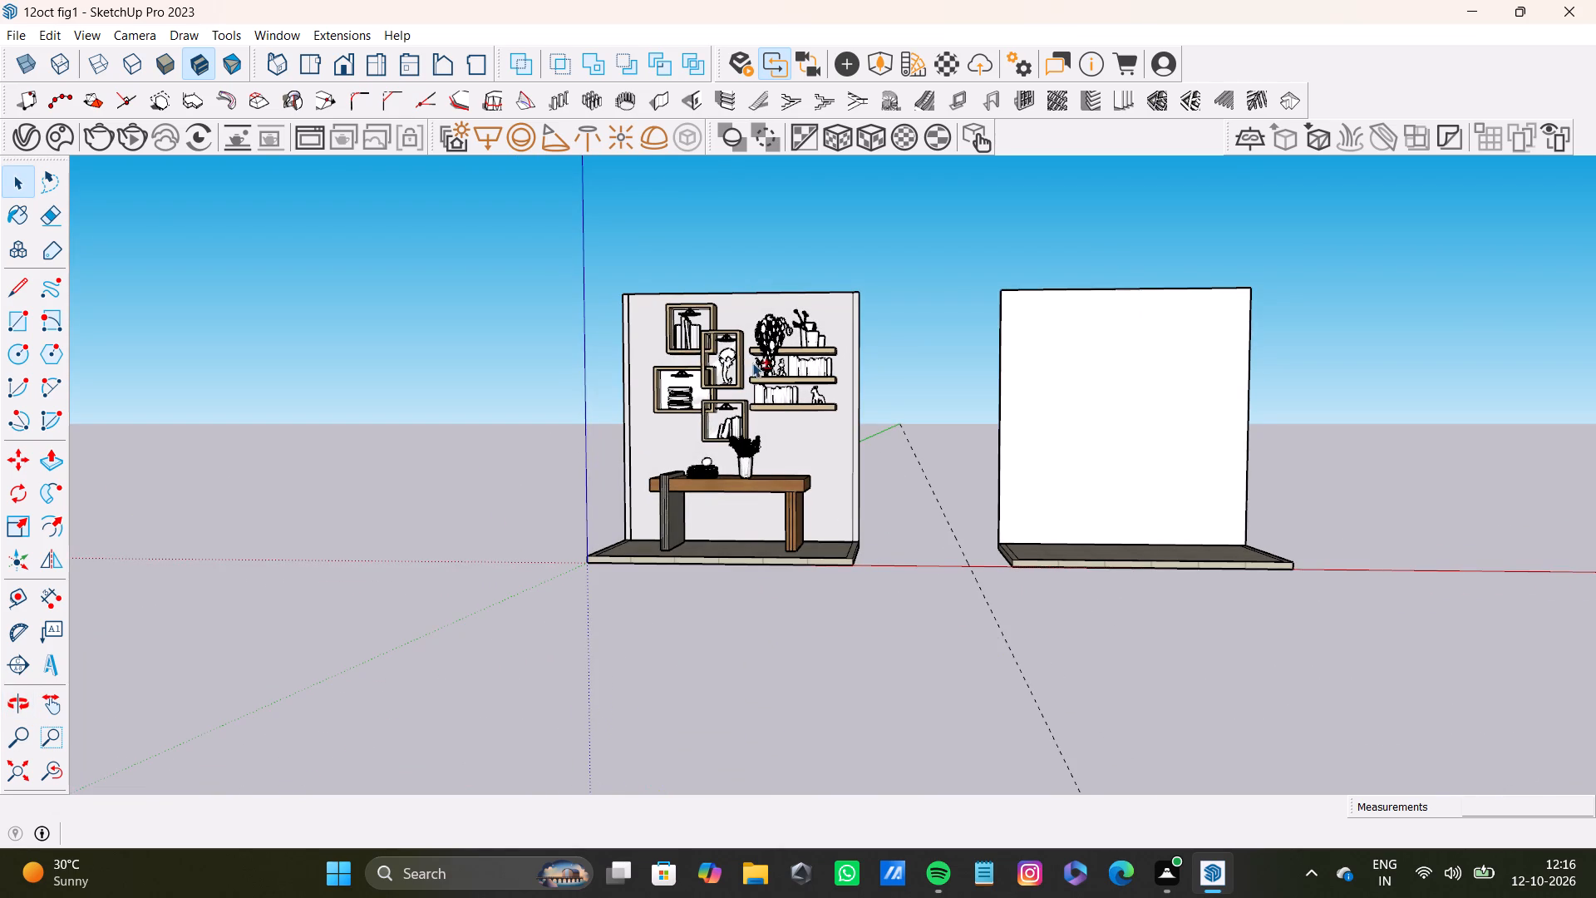
pyautogui.keyDown('shift'); pyautogui.moveTo(752, 363); pyautogui.dragTo(743, 427, button='middle'); pyautogui.keyUp('shift')
pyautogui.scroll(10, 739, 442)
pyautogui.moveTo(752, 503); pyautogui.dragTo(964, 485, button='middle')
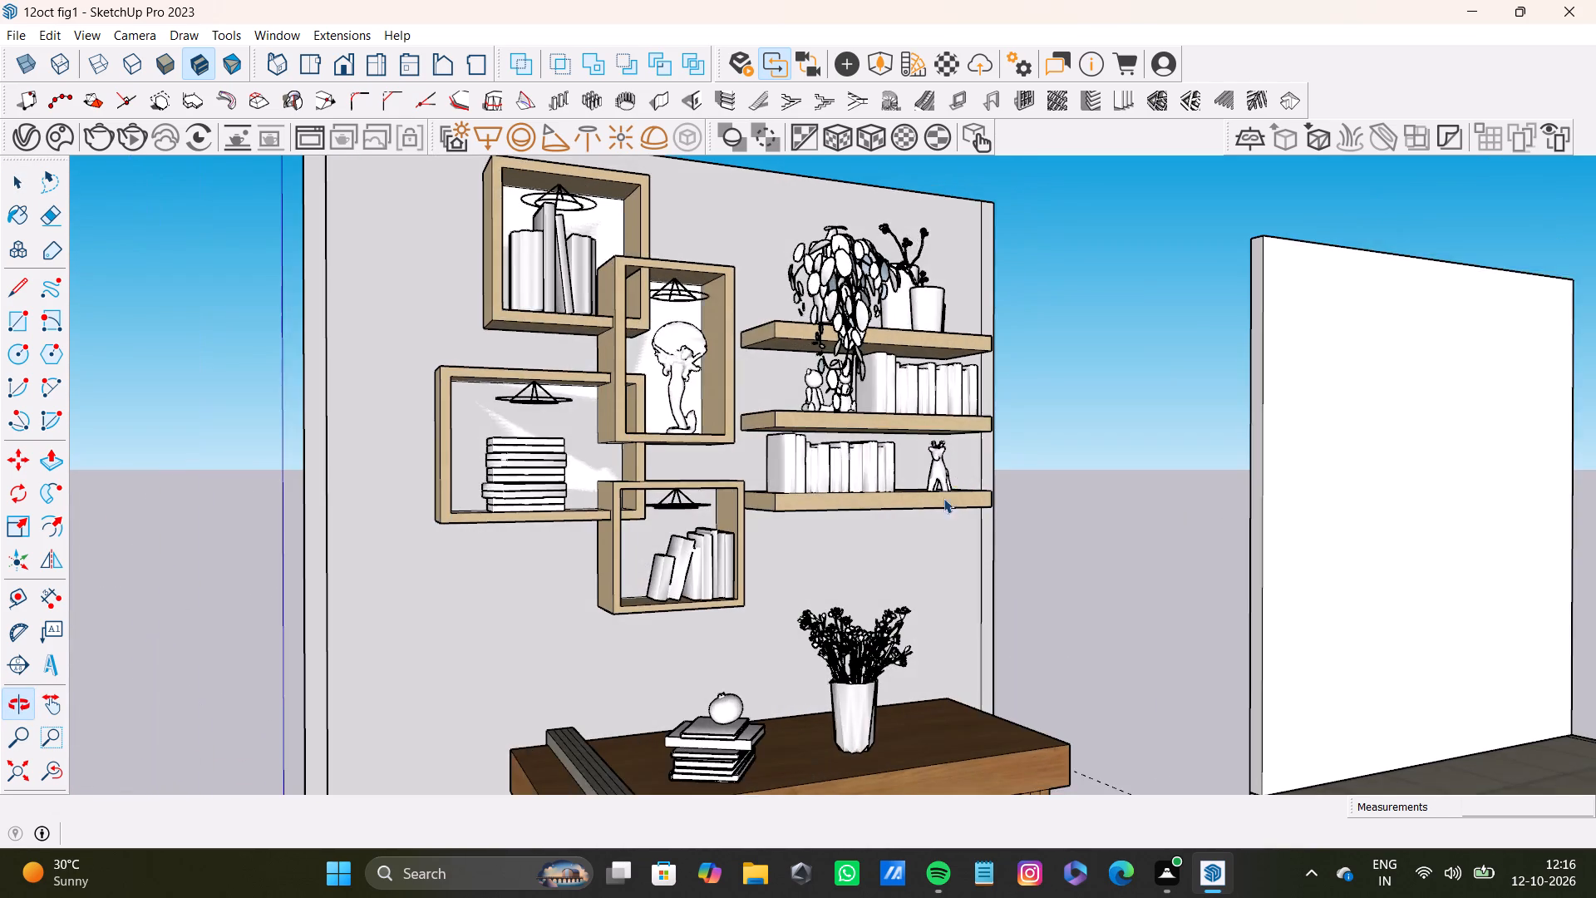
pyautogui.scroll(-7, 924, 521)
pyautogui.keyDown('shift'); pyautogui.moveTo(913, 545); pyautogui.dragTo(975, 485, button='middle'); pyautogui.keyUp('shift')
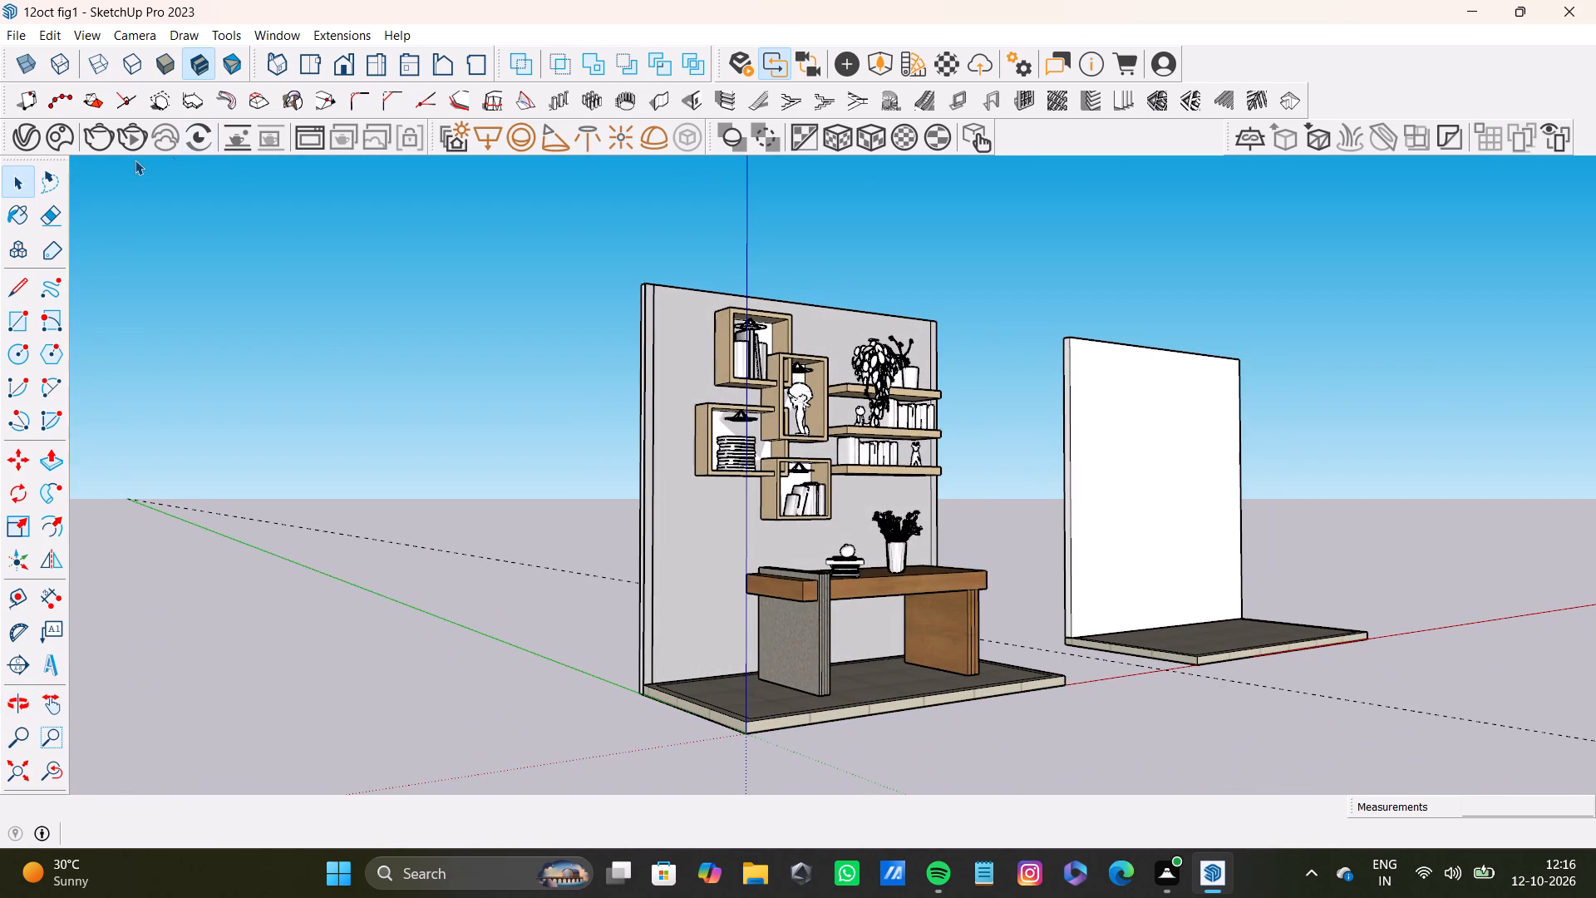
# Start a V-Ray interactive render of the current view and dismiss the V-Ray update notification.
pyautogui.click(135, 135)
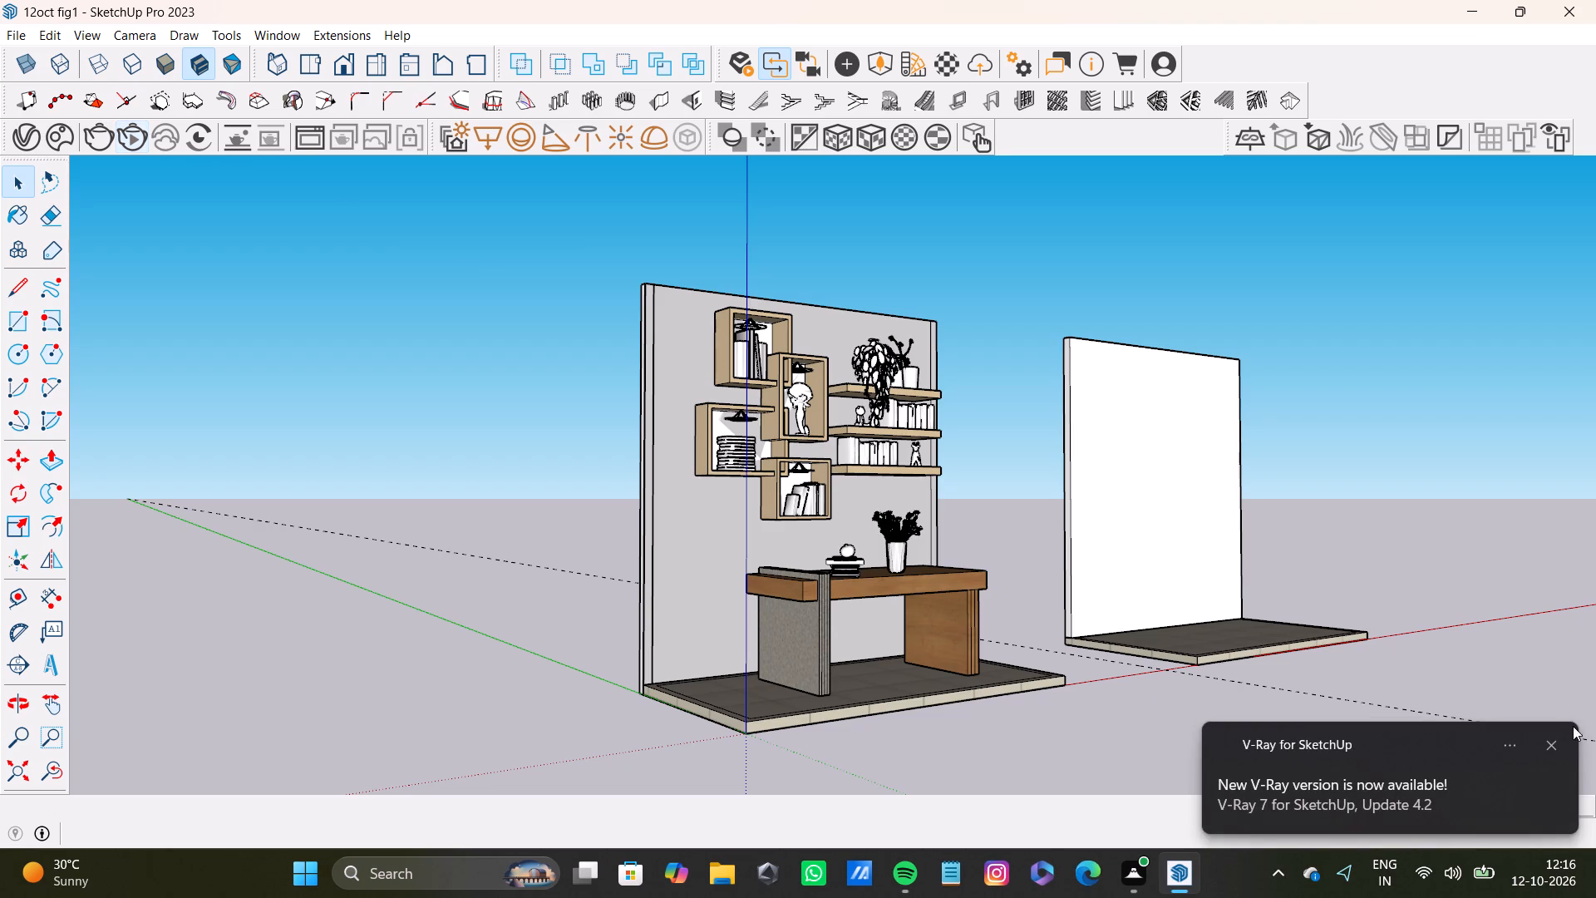
pyautogui.click(1557, 745)
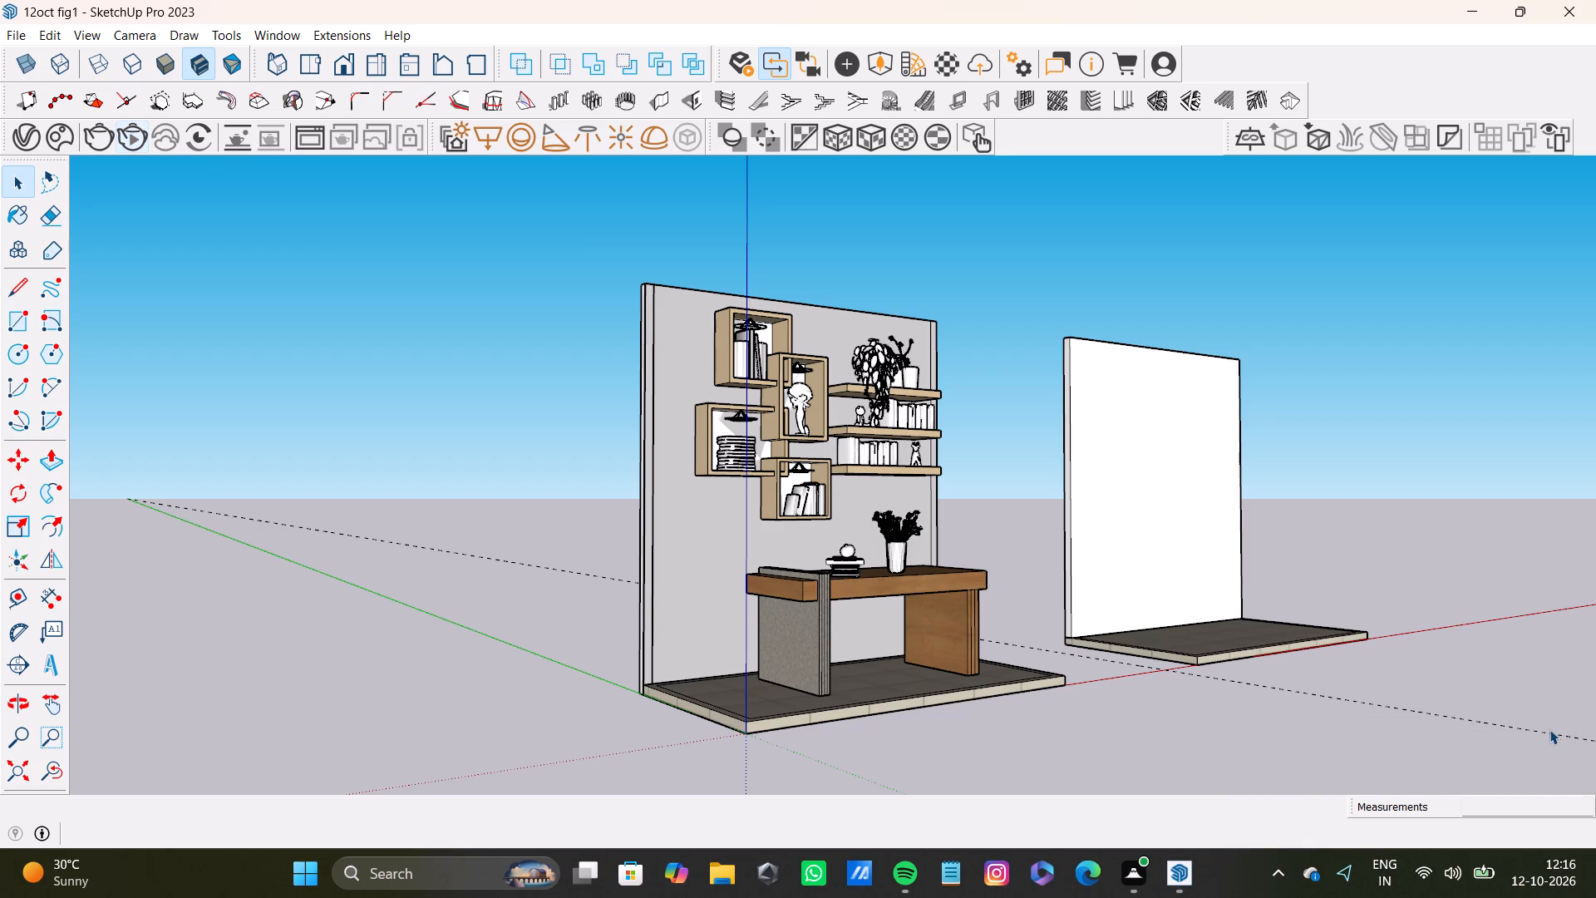
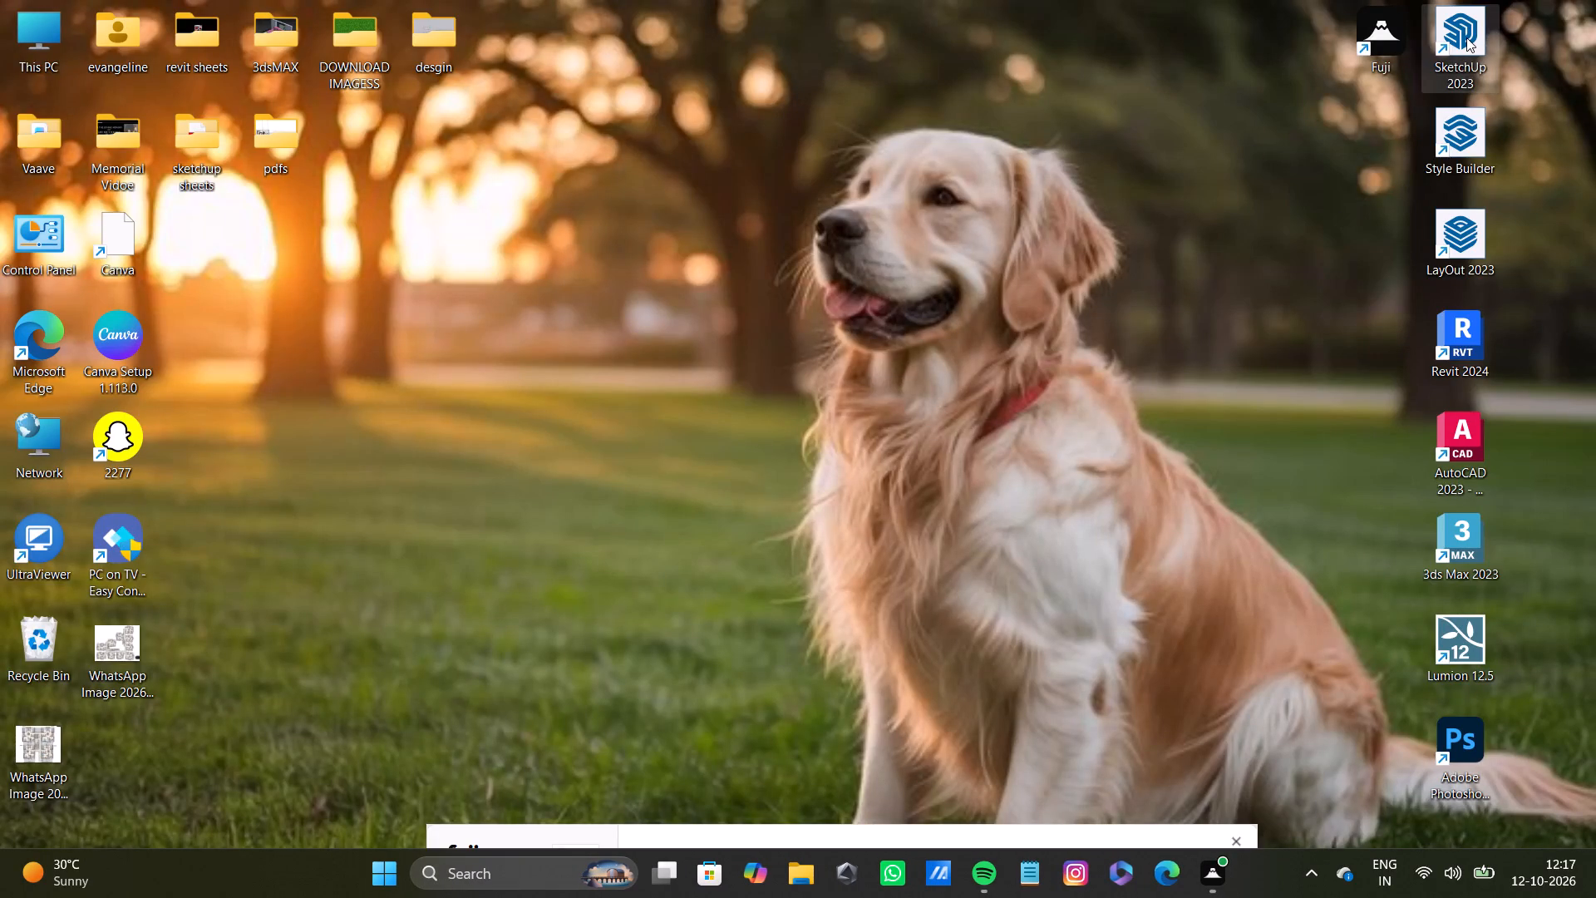
# Launch SketchUp 2023 from the desktop.
pyautogui.doubleClick(1466, 37)
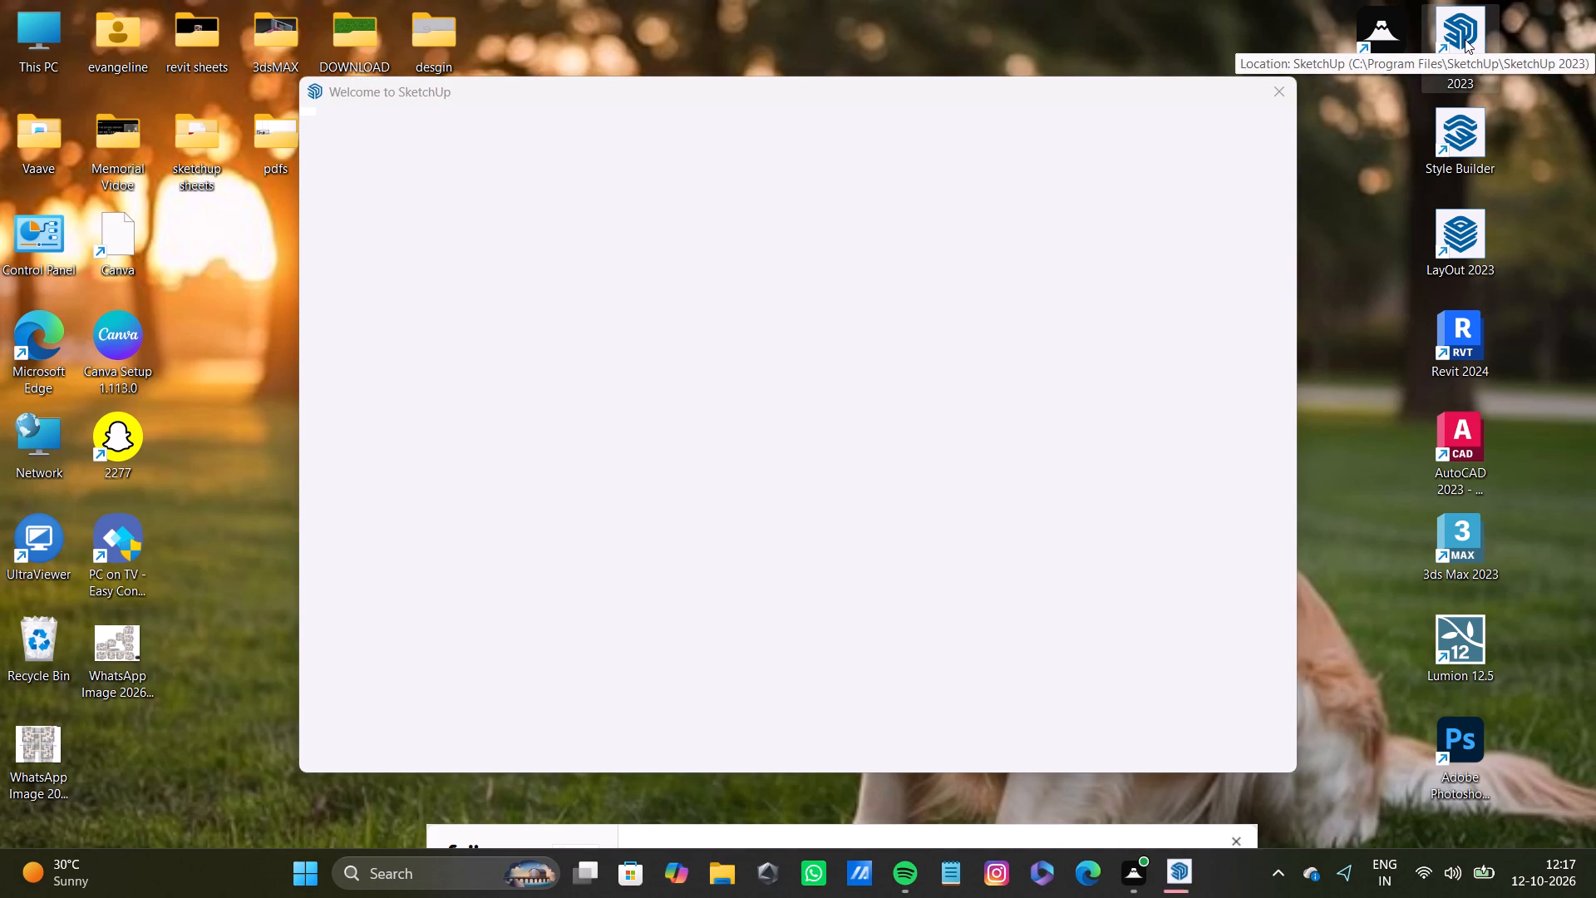
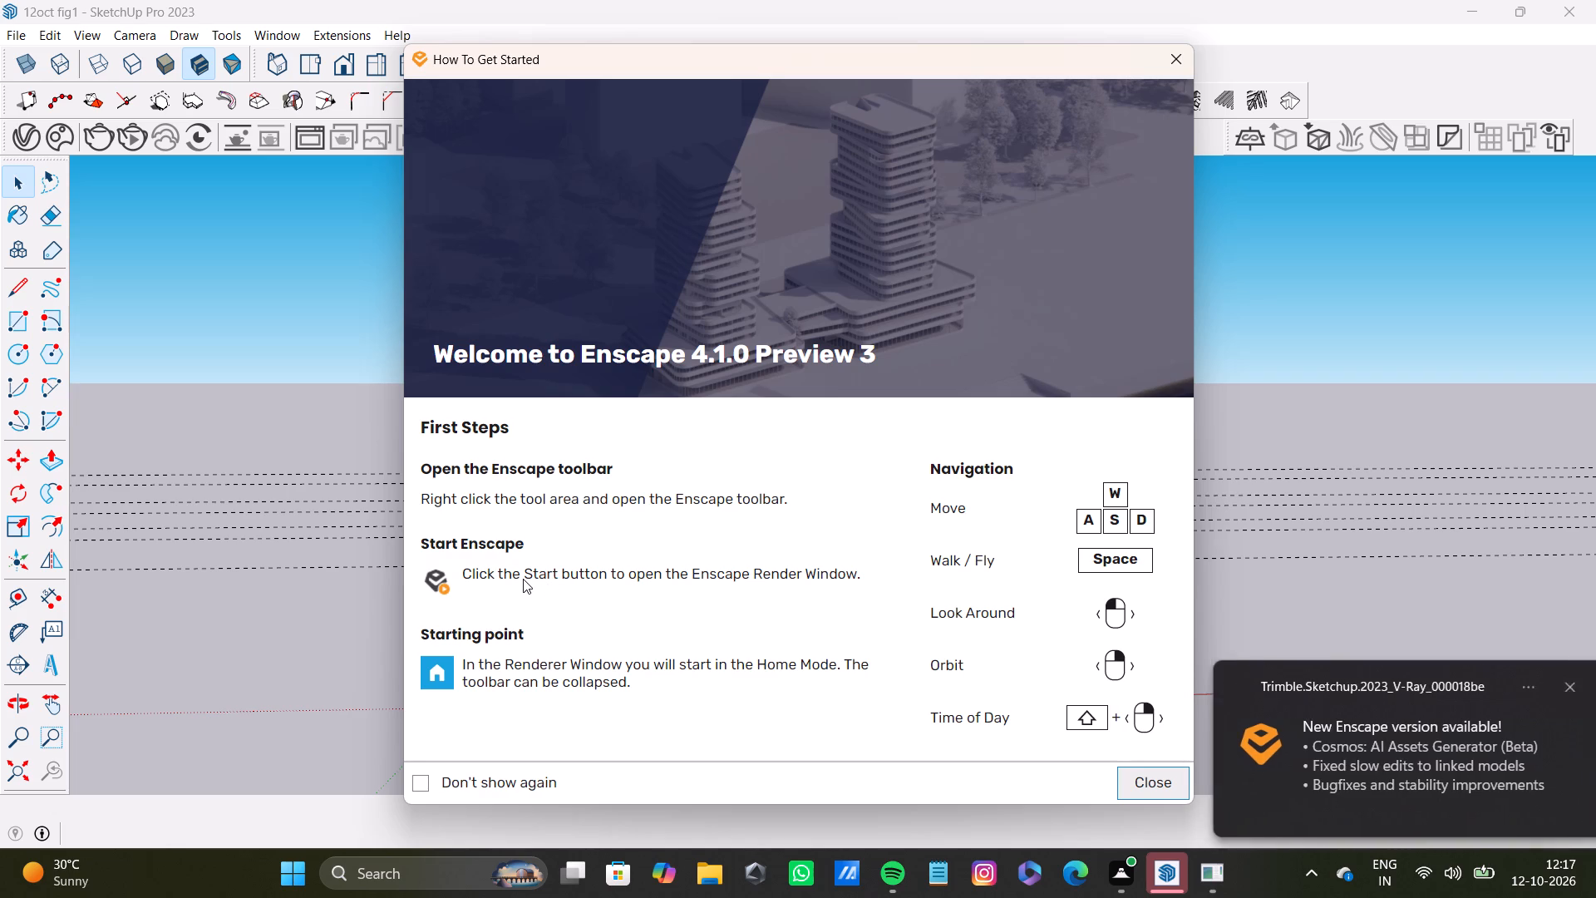
# Open the recent 12oct fig1 model as read-only and dismiss the Enscape welcome window and update notice.
pyautogui.click(1167, 67)
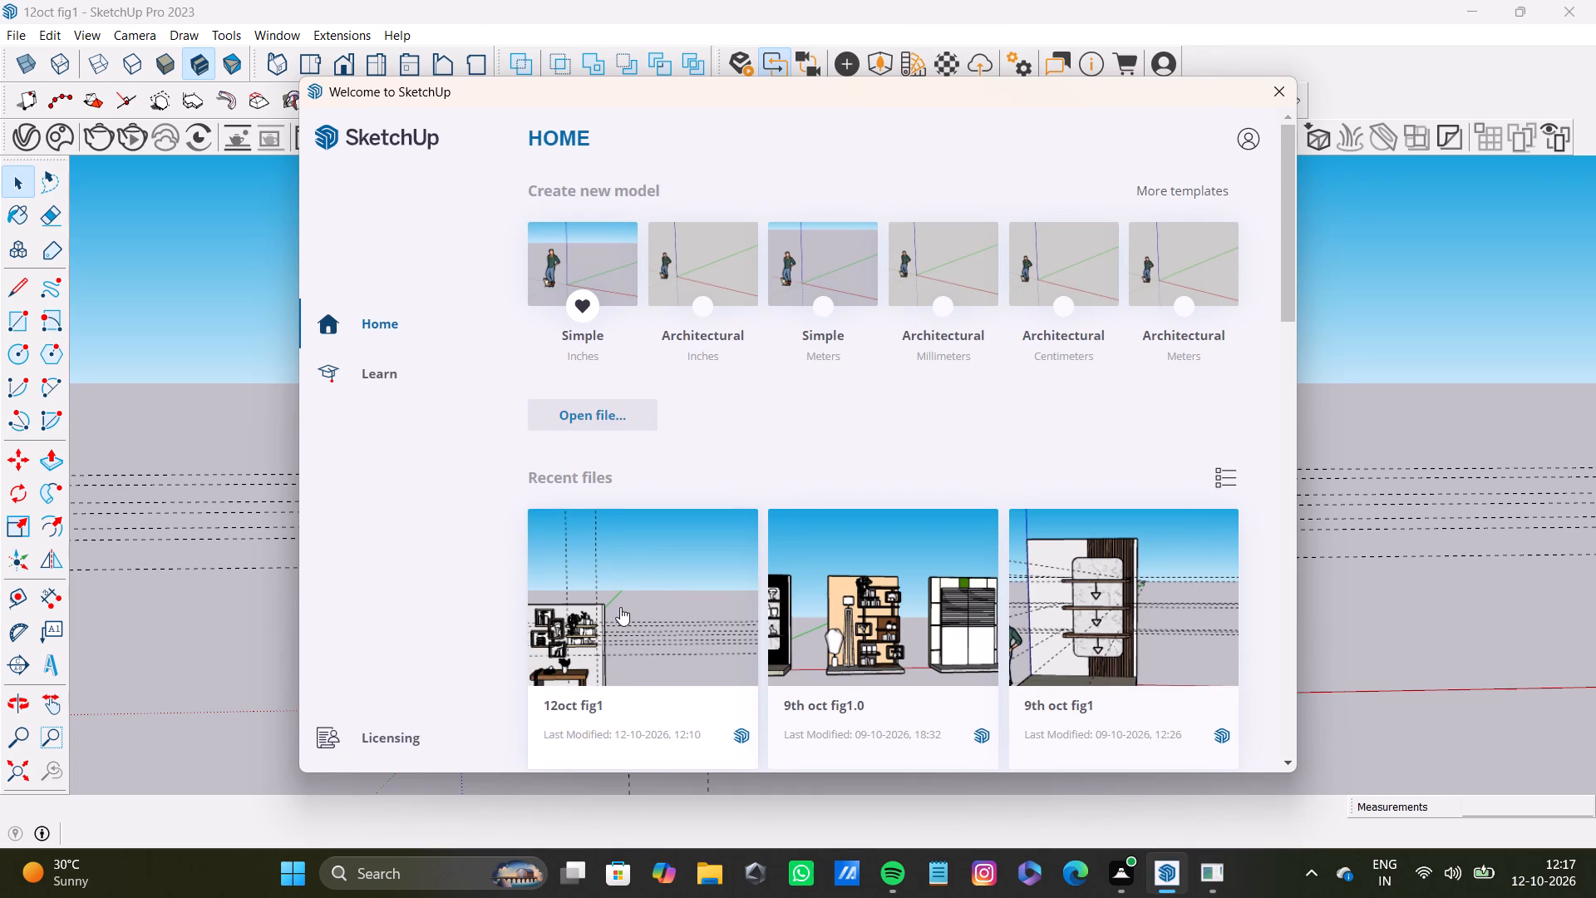
pyautogui.click(676, 590)
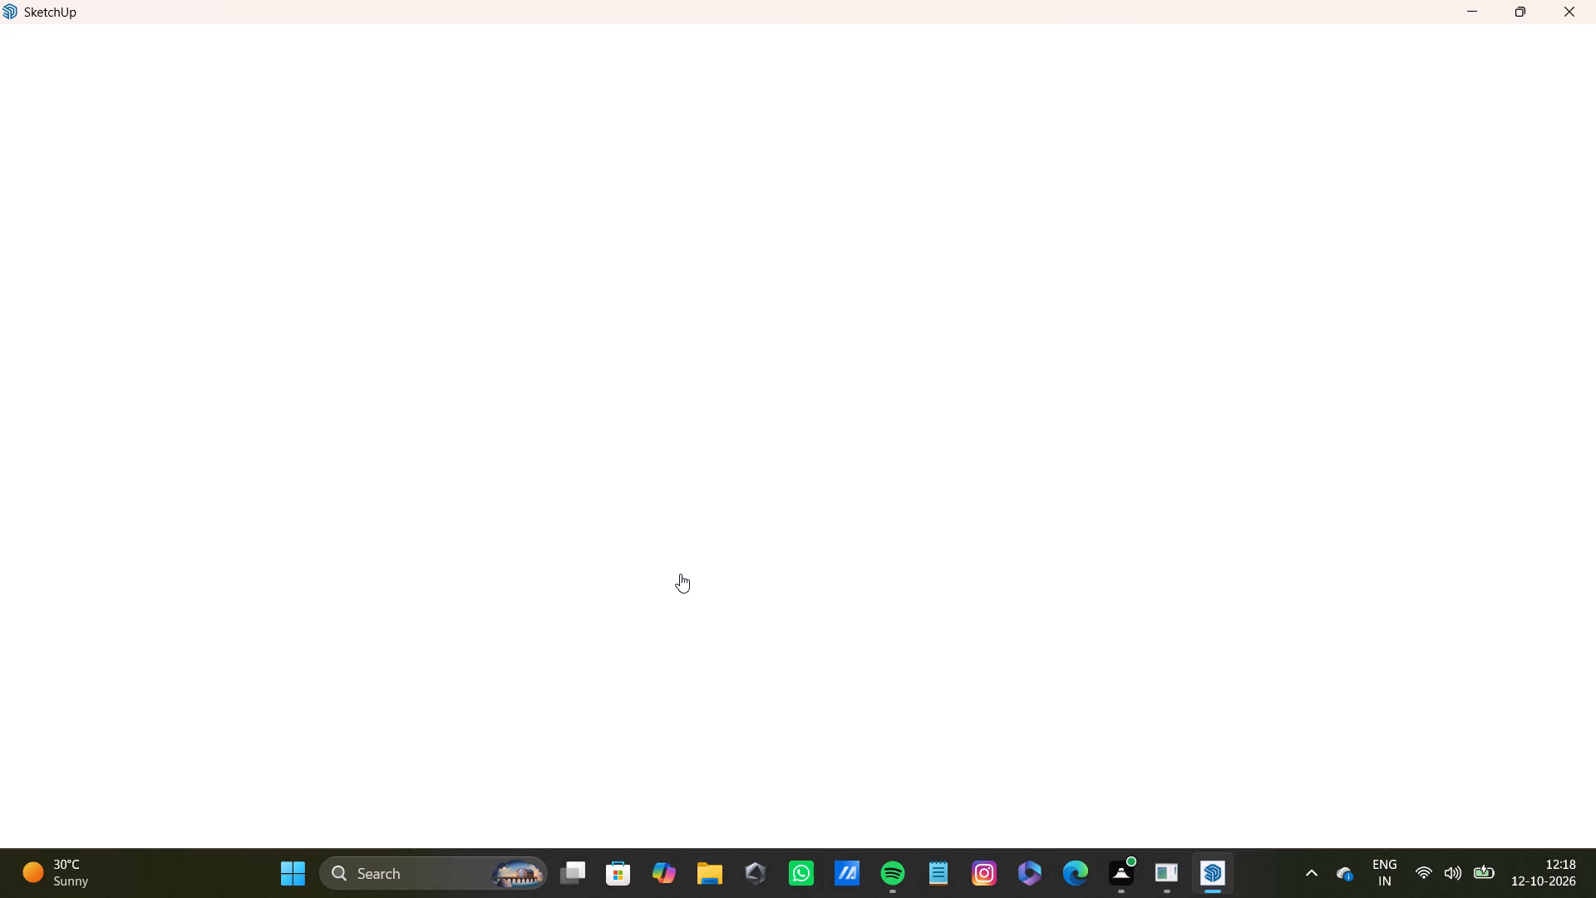
pyautogui.scroll(-7, 690, 568)
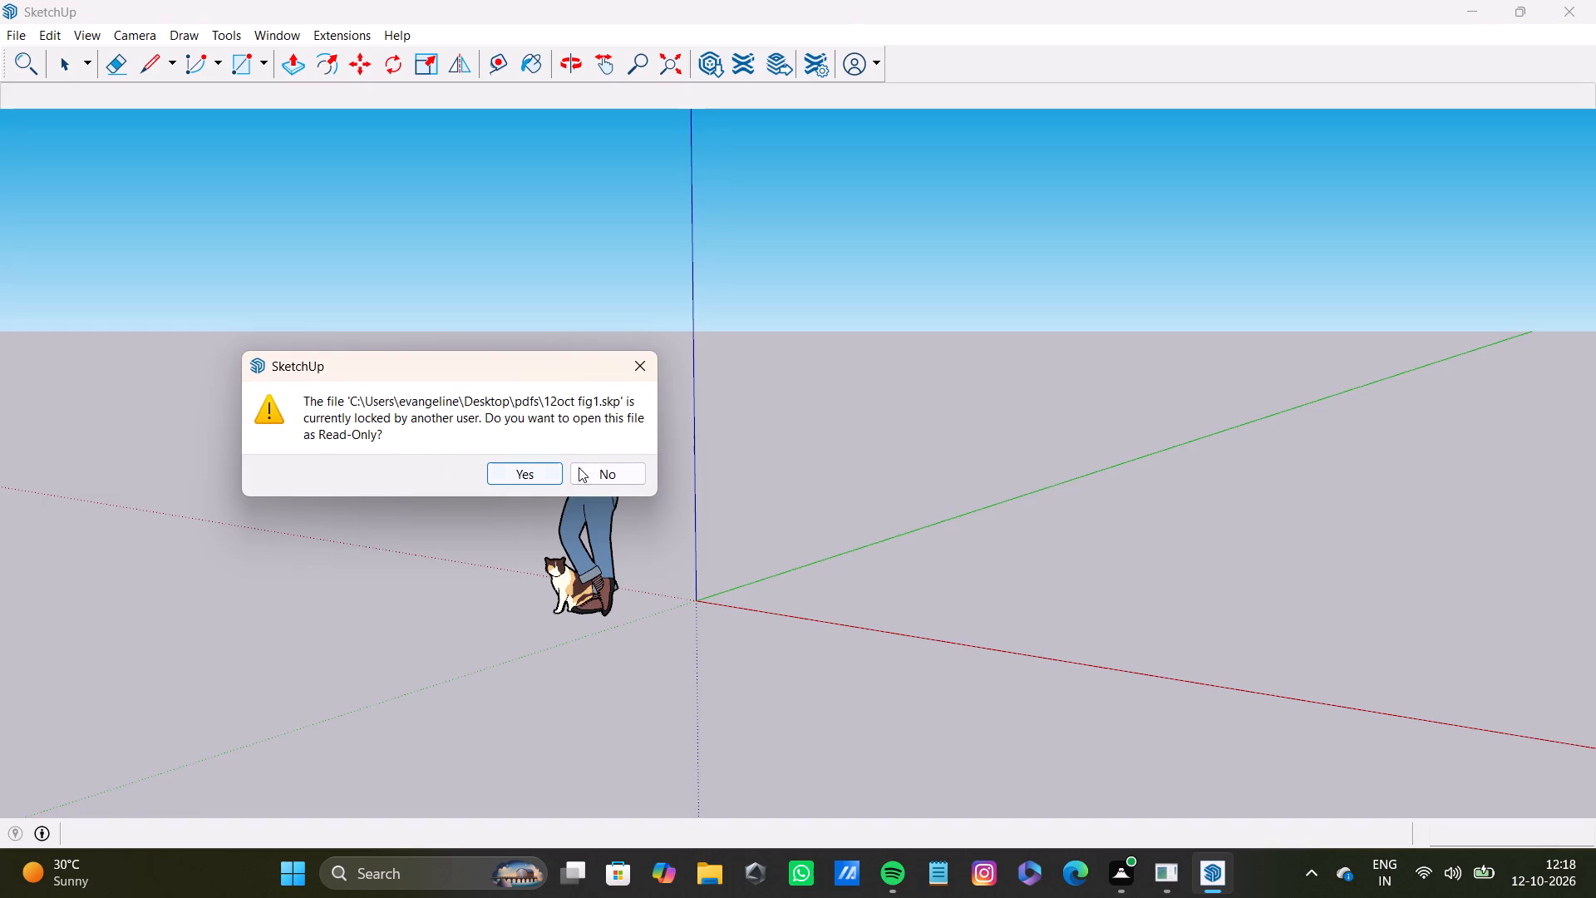
pyautogui.click(516, 476)
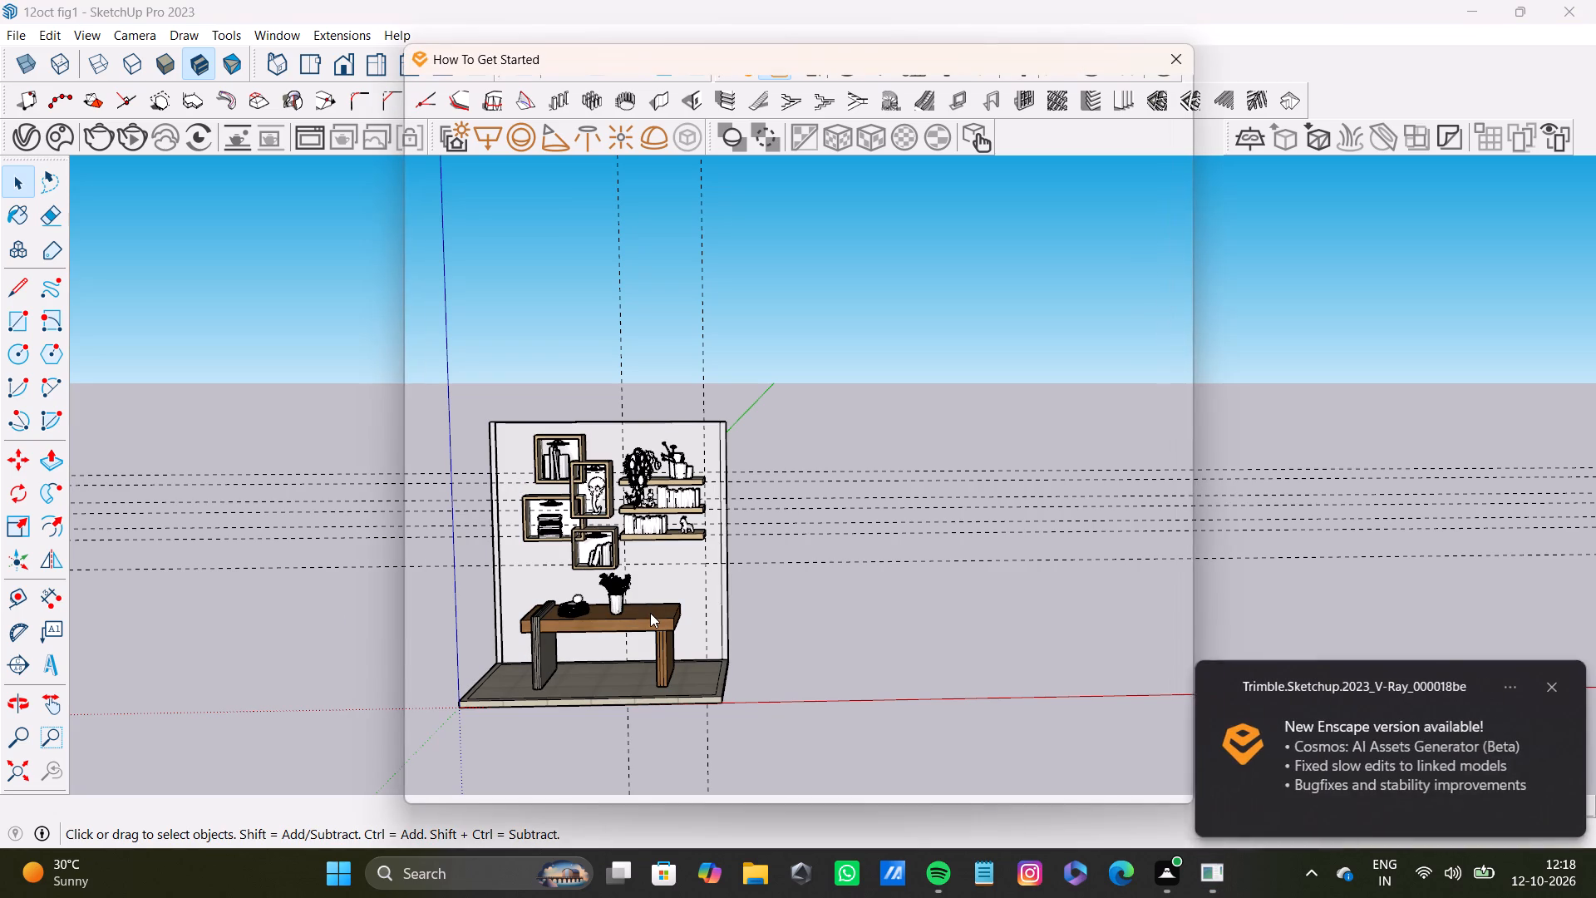
pyautogui.click(1559, 685)
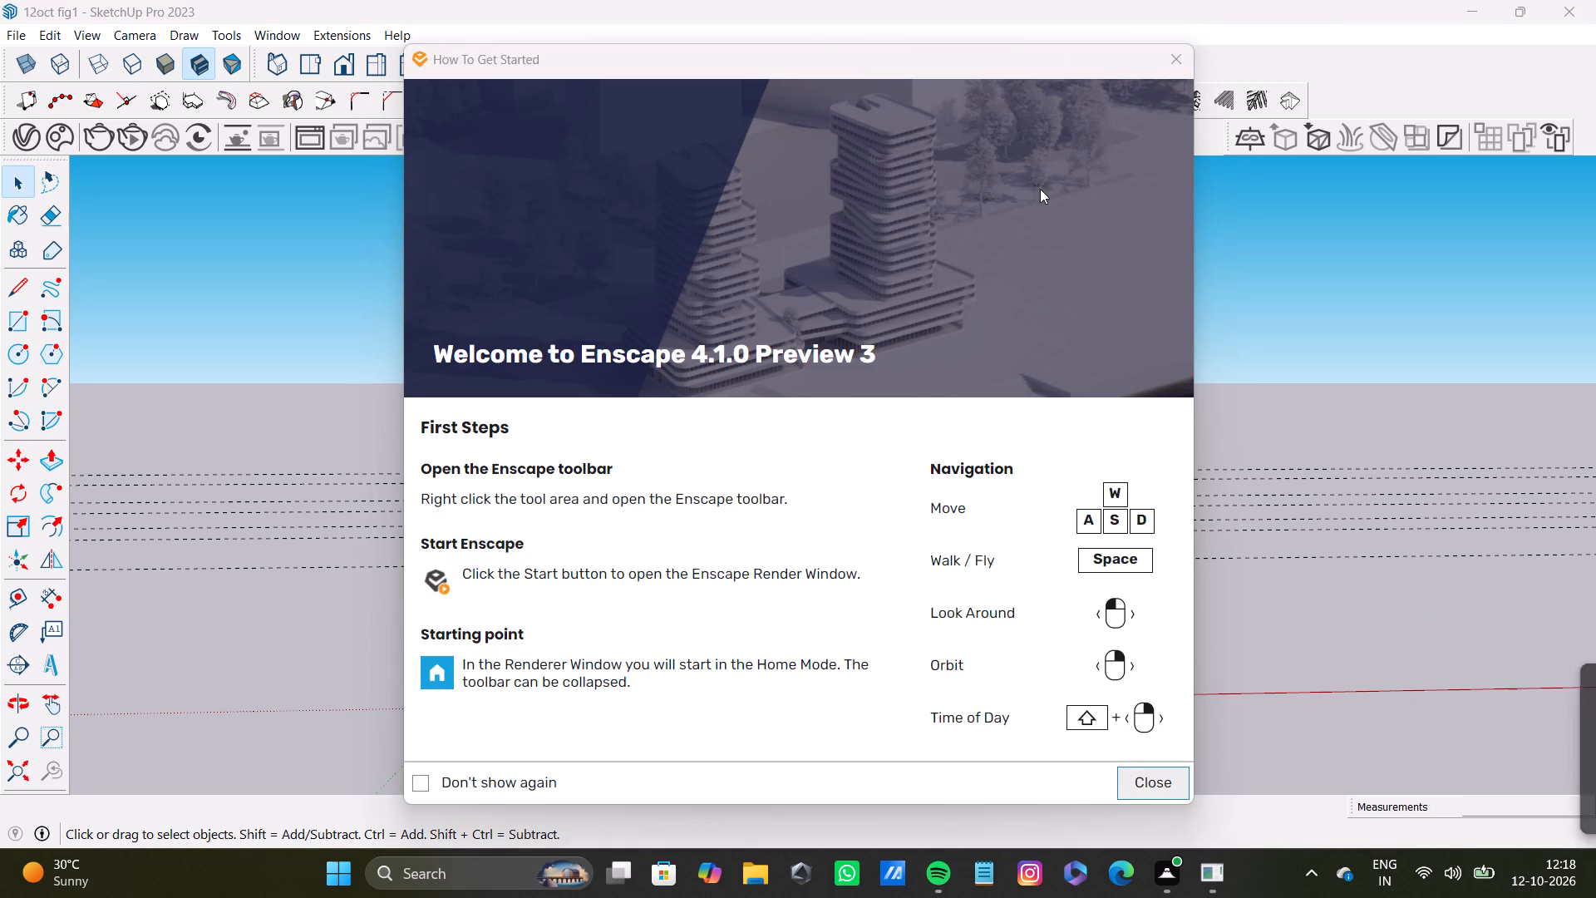
pyautogui.click(1180, 57)
# Delete all construction guides from the desk and wall-shelf scene.
pyautogui.scroll(-3, 655, 585)
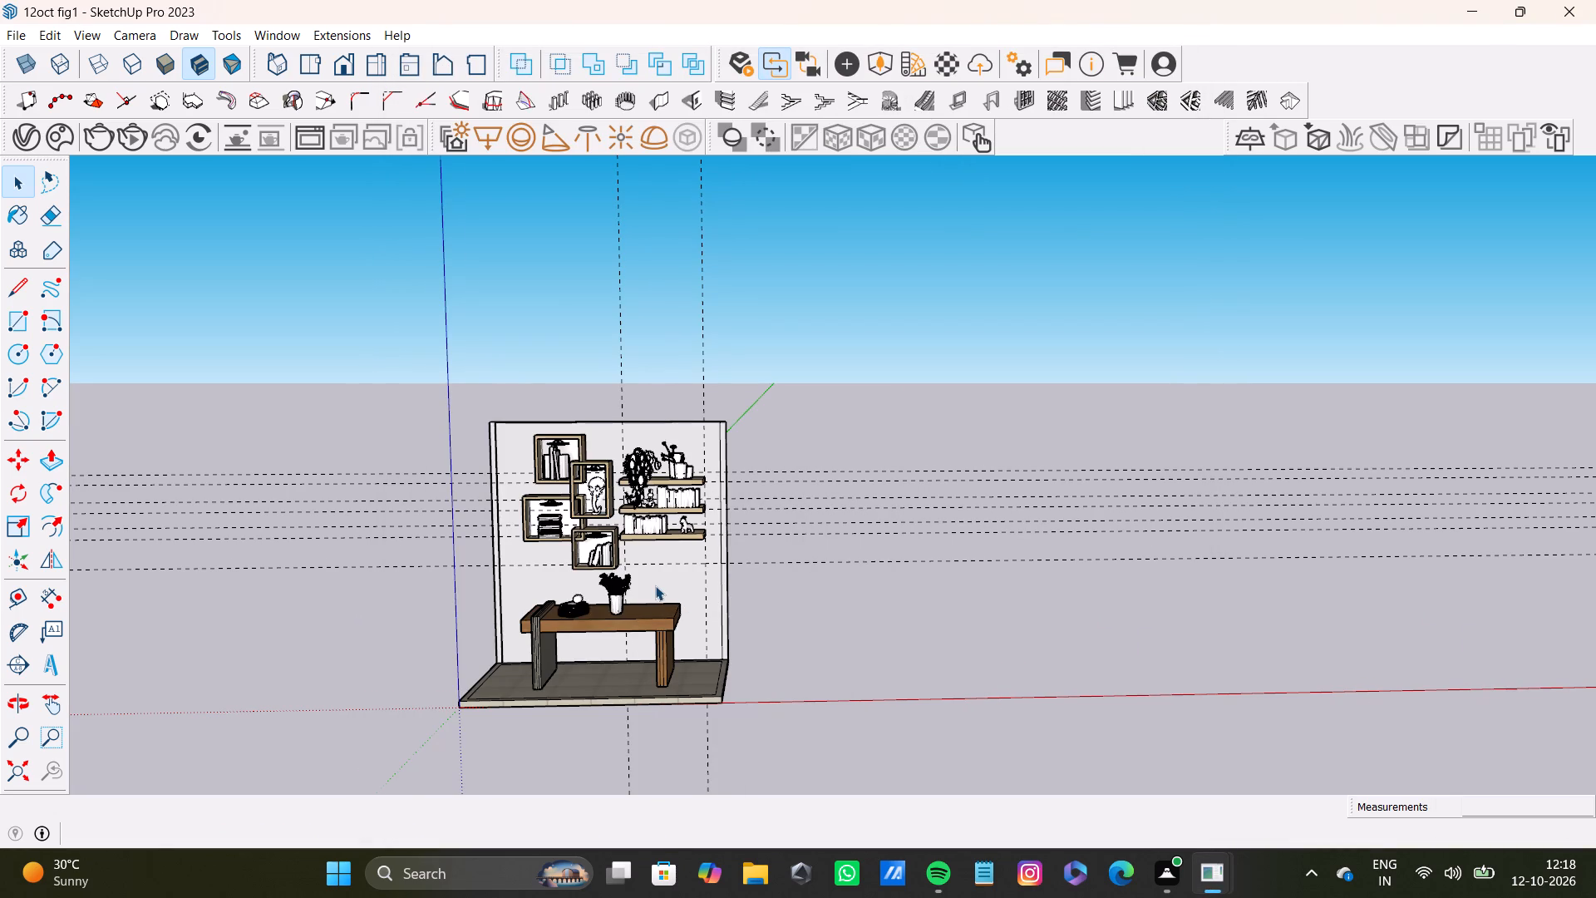
pyautogui.scroll(-6, 655, 585)
pyautogui.keyDown('shift'); pyautogui.moveTo(655, 585); pyautogui.dragTo(843, 573, button='middle'); pyautogui.keyUp('shift')
pyautogui.scroll(14, 825, 579)
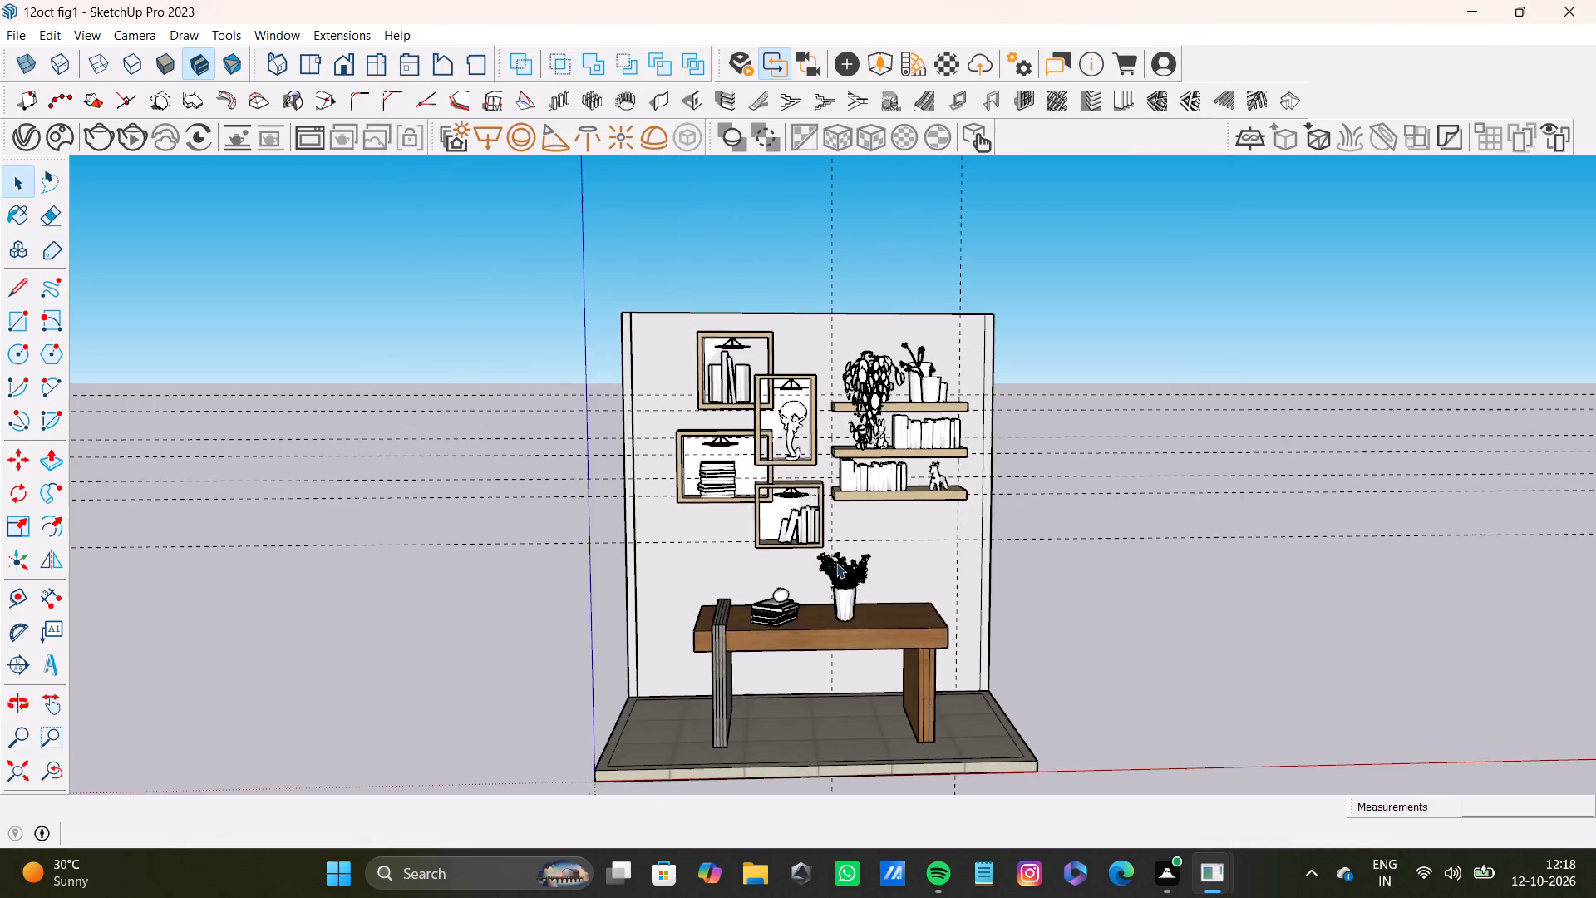
pyautogui.moveTo(836, 563); pyautogui.dragTo(726, 525, button='middle')
pyautogui.click(59, 40)
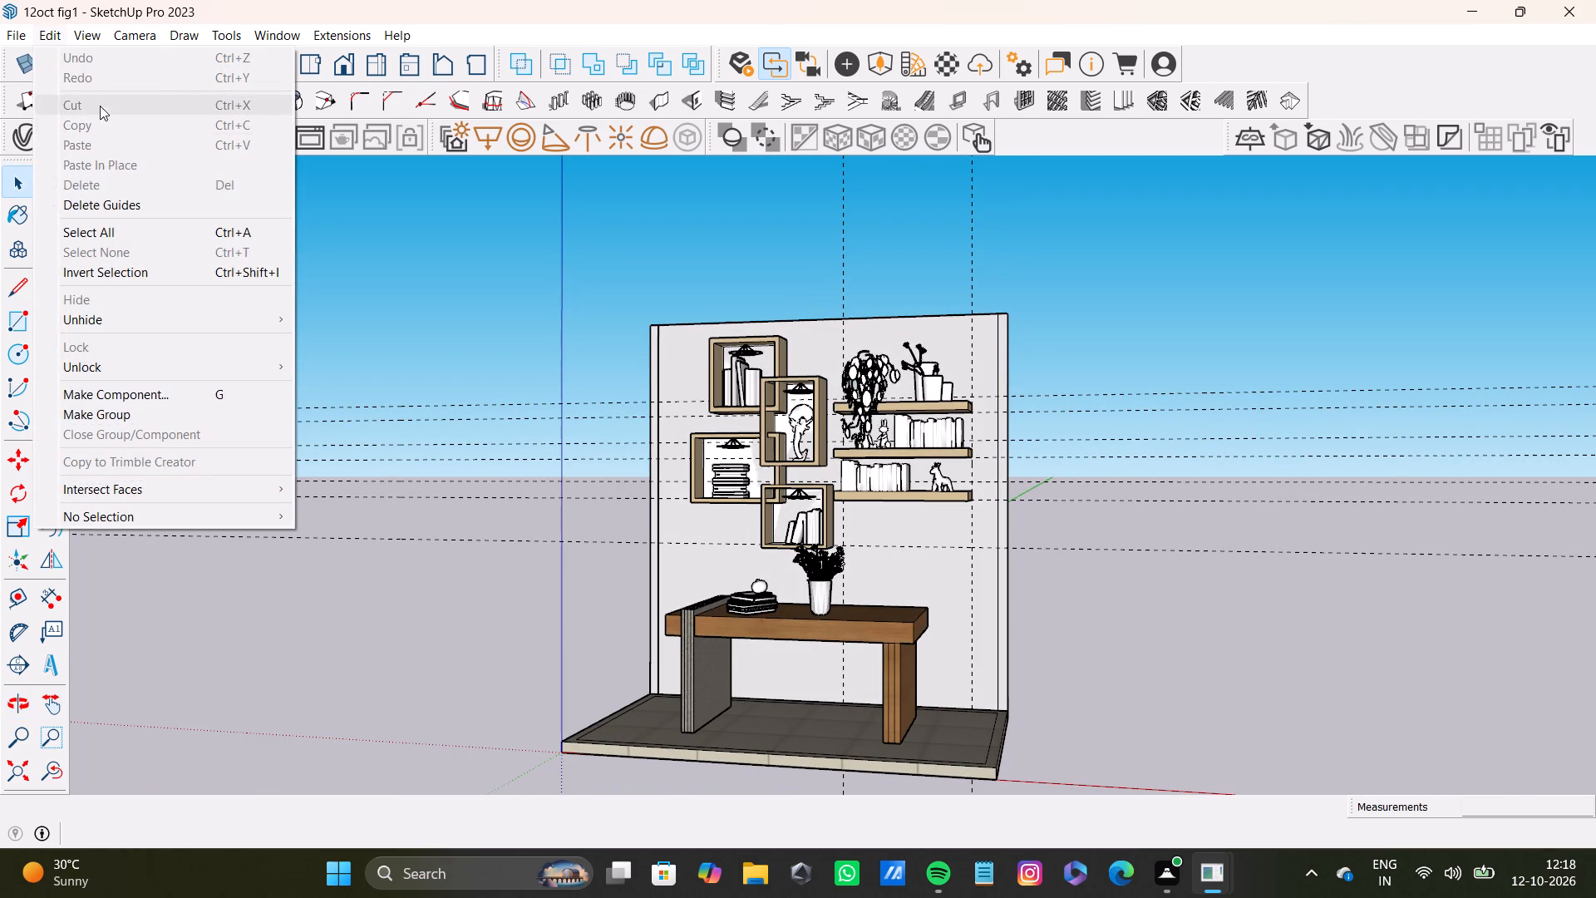
pyautogui.click(117, 209)
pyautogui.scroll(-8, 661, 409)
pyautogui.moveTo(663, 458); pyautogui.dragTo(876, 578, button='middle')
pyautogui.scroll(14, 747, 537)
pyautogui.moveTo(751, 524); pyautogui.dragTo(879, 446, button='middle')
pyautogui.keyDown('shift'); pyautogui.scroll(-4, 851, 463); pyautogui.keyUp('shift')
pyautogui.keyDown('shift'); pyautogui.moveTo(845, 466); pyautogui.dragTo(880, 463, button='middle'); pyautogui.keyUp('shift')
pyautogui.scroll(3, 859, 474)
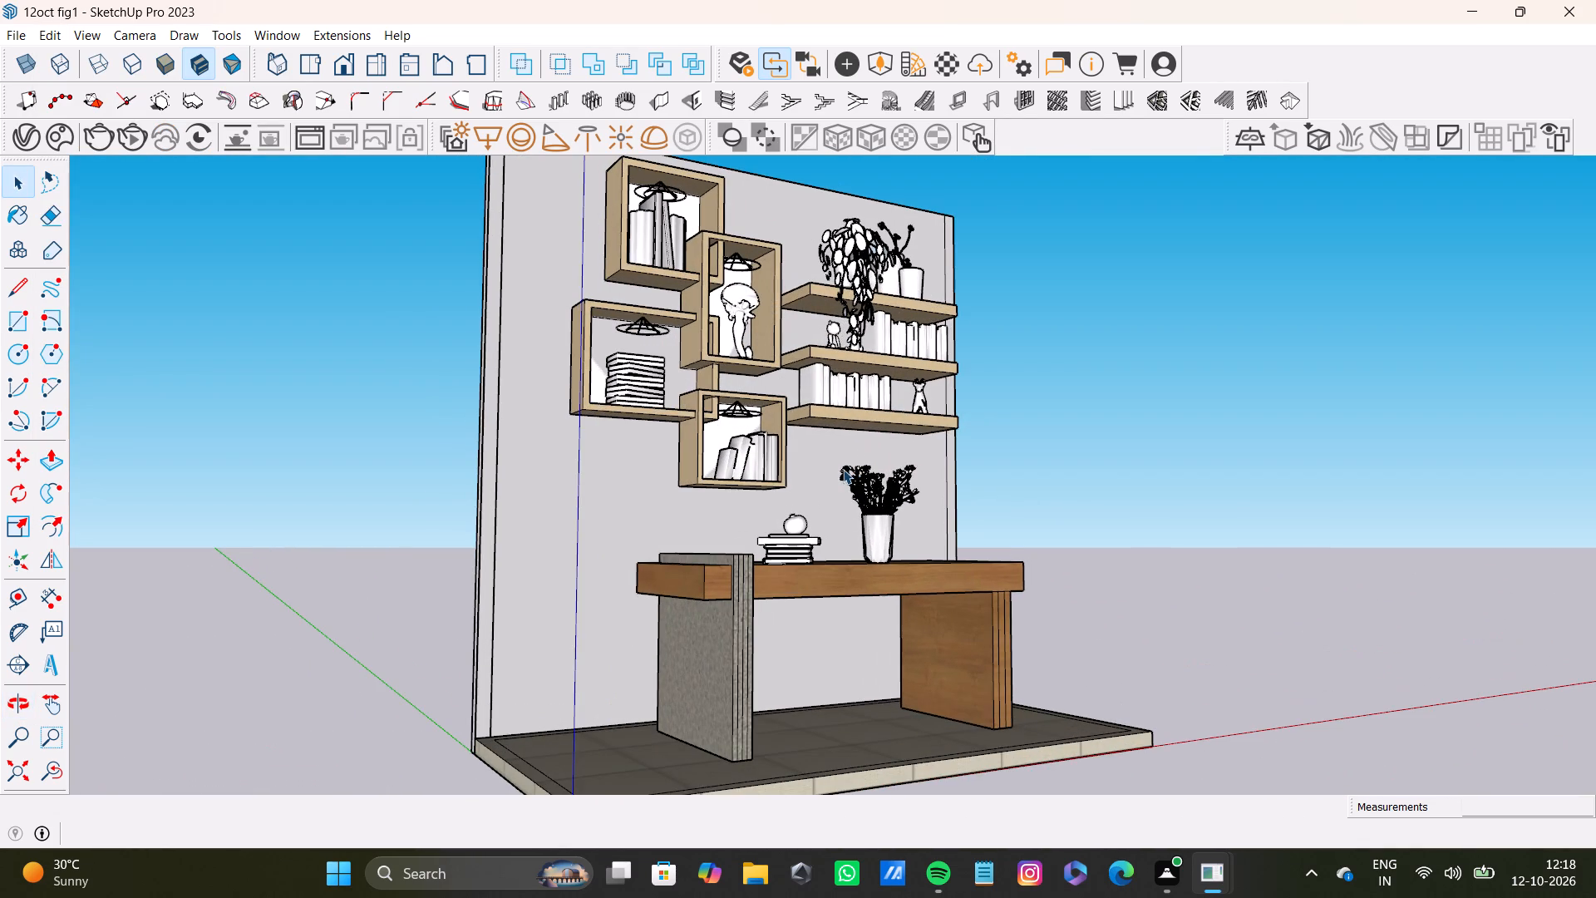
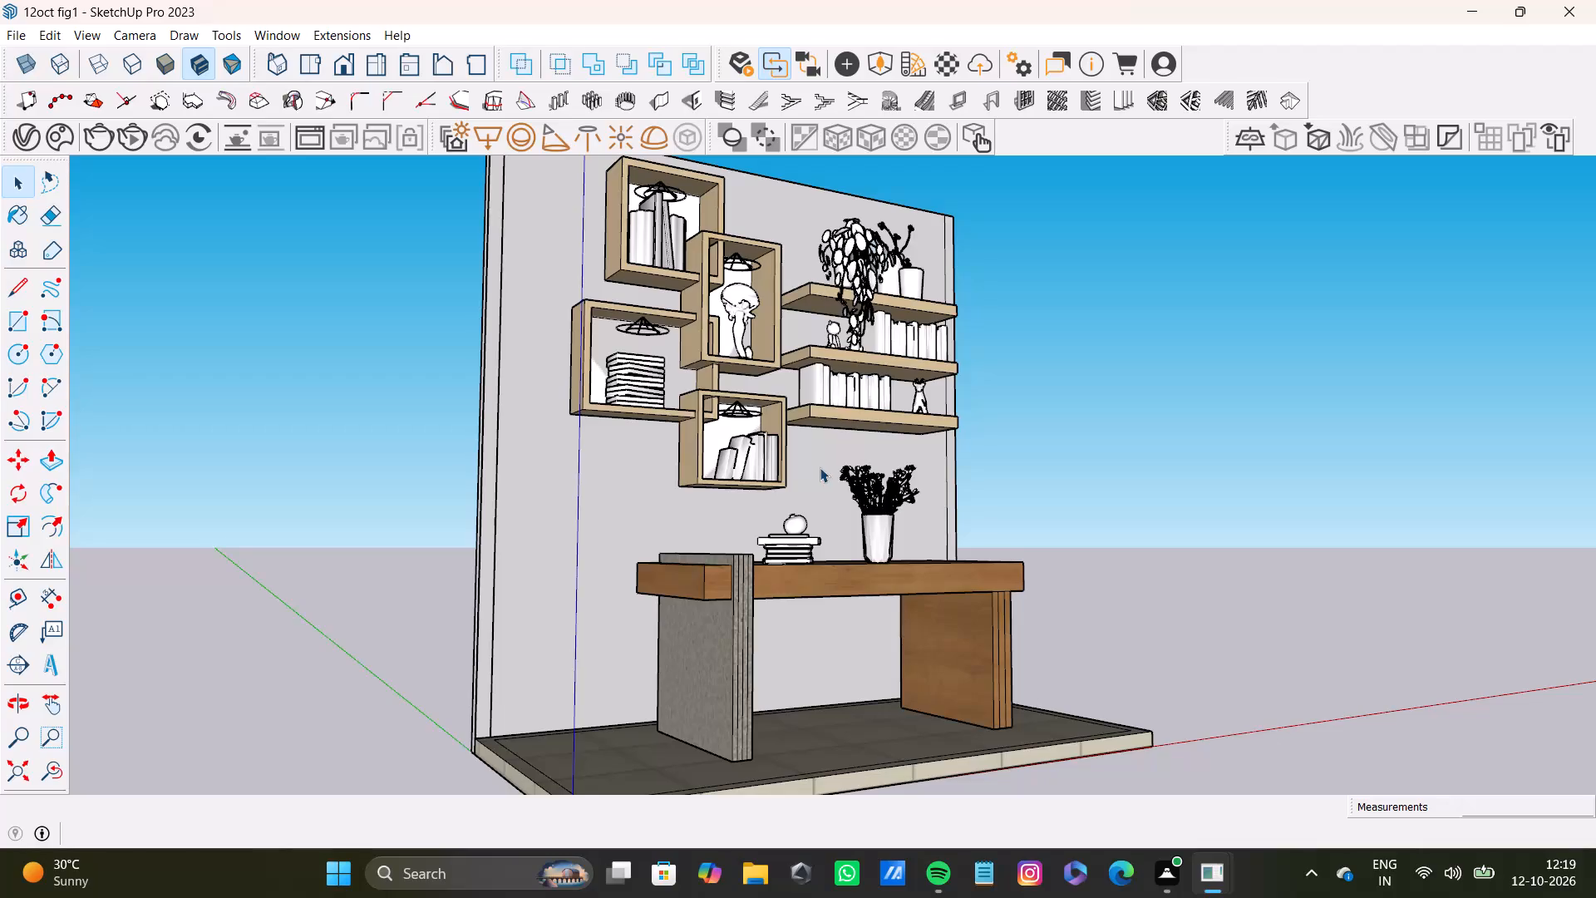
# Capture a screenshot of the complete desk and wall-shelf scene, seen from an angled front view including the tiled floor.
pyautogui.scroll(-10, 742, 538)
pyautogui.keyDown('shift'); pyautogui.moveTo(742, 537); pyautogui.dragTo(797, 649, button='middle'); pyautogui.keyUp('shift')
pyautogui.scroll(9, 827, 575)
pyautogui.moveTo(838, 540); pyautogui.dragTo(744, 516, button='middle')
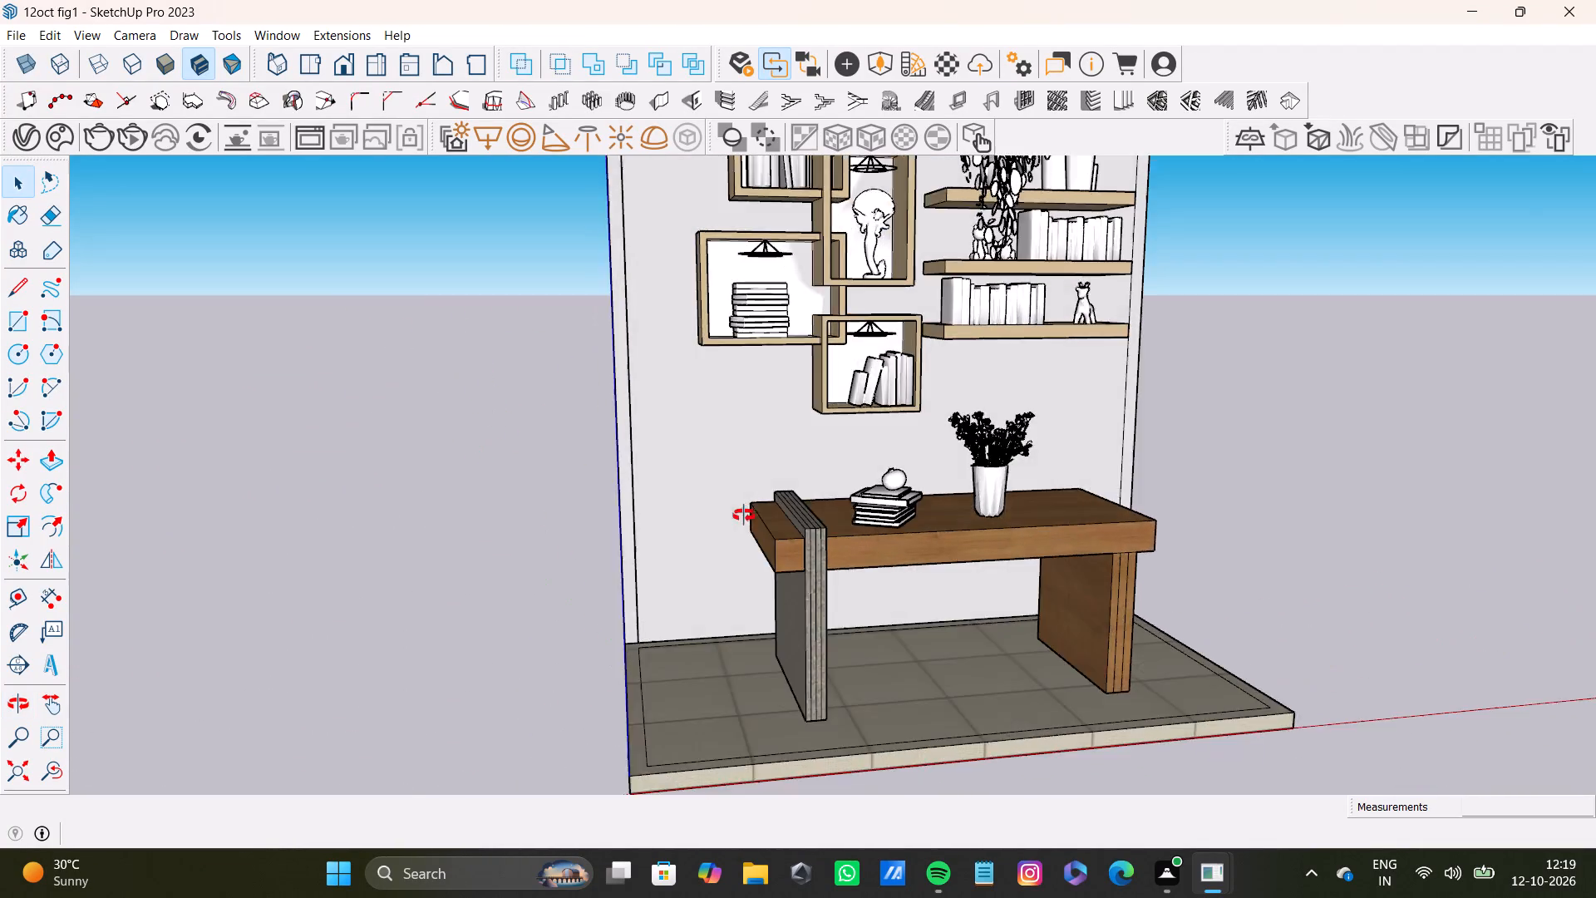
pyautogui.moveTo(744, 516); pyautogui.dragTo(744, 515, button='middle')
pyautogui.scroll(-5, 744, 510)
pyautogui.keyDown('shift'); pyautogui.moveTo(774, 477); pyautogui.dragTo(786, 478, button='middle'); pyautogui.keyUp('shift')
pyautogui.scroll(3, 784, 473)
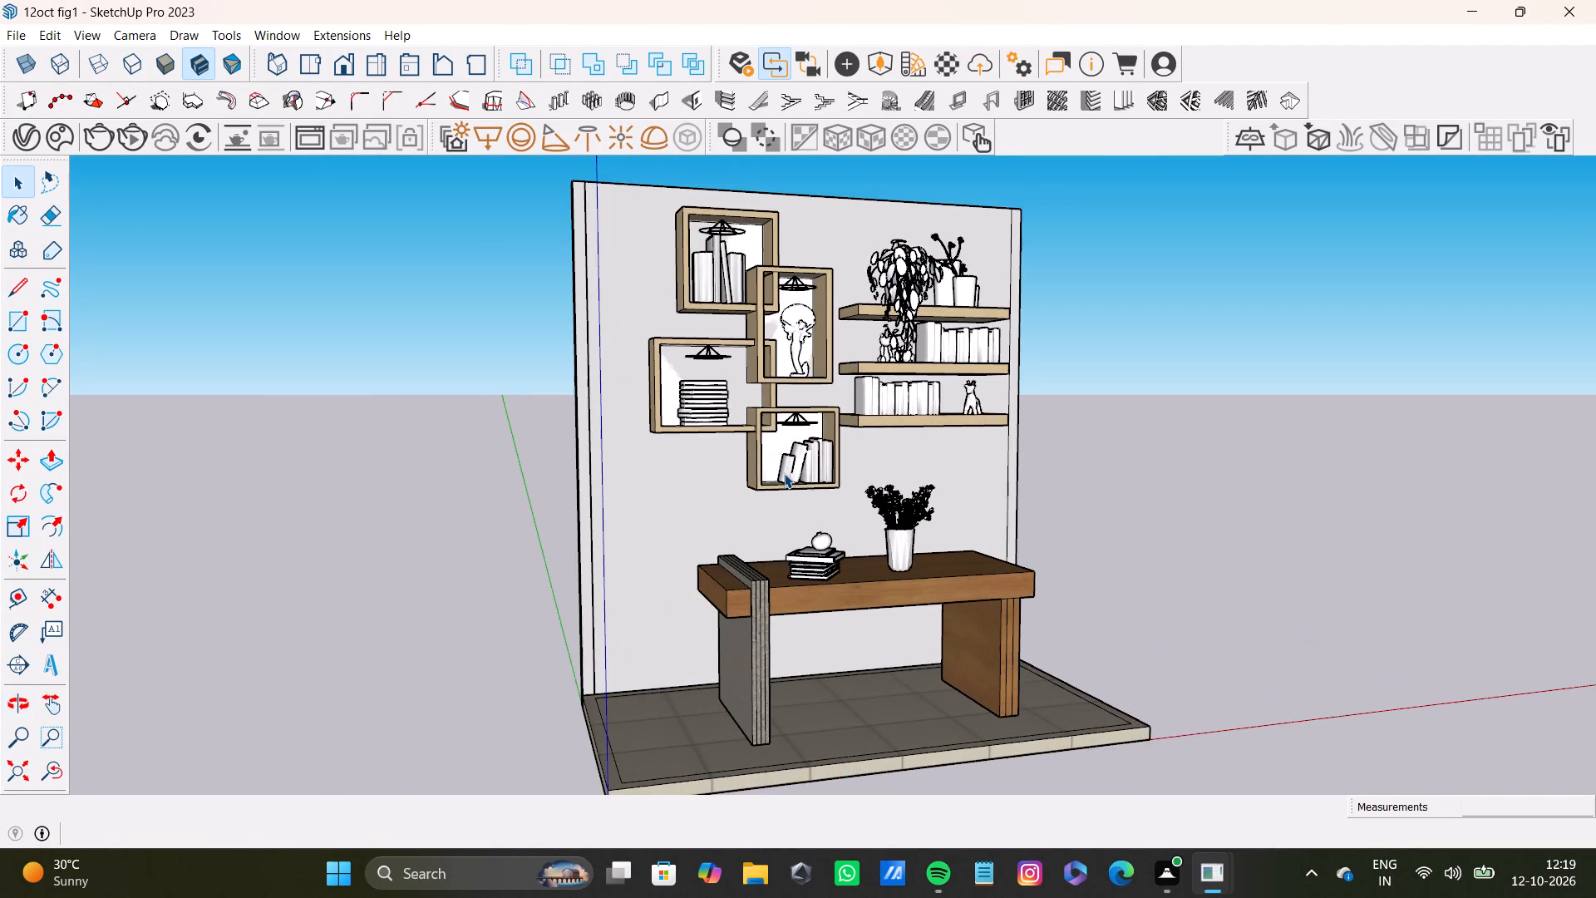
pyautogui.scroll(2, 784, 473)
pyautogui.scroll(-2, 784, 473)
pyautogui.keyDown('shift'); pyautogui.moveTo(784, 473); pyautogui.dragTo(783, 480, button='middle'); pyautogui.keyUp('shift')
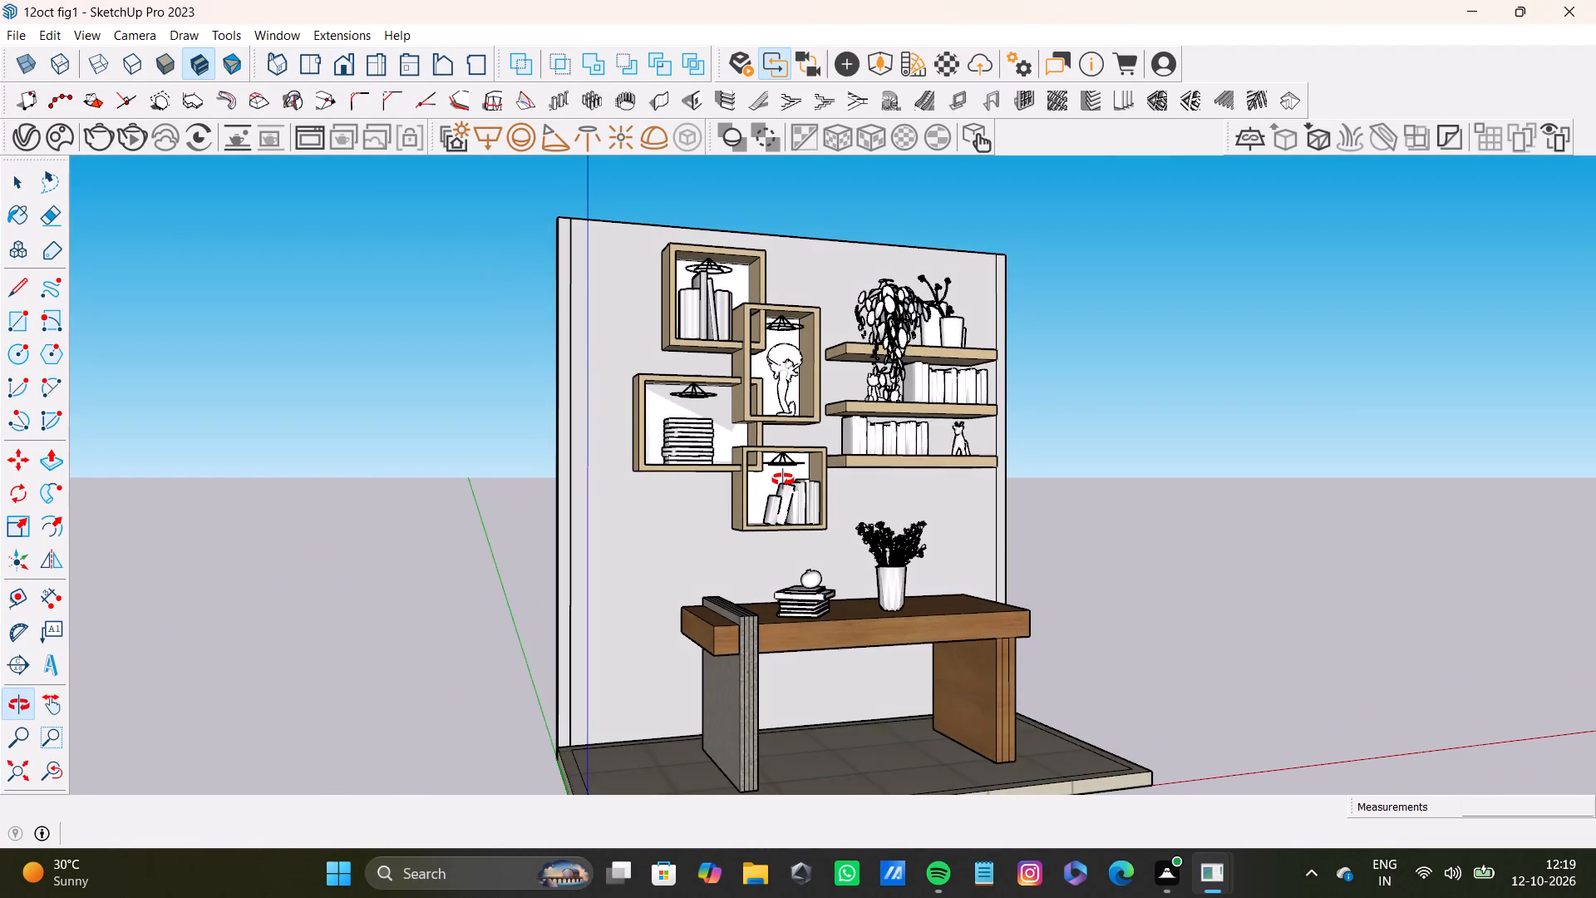
pyautogui.keyDown('shift'); pyautogui.moveTo(783, 480); pyautogui.dragTo(779, 430, button='middle'); pyautogui.keyUp('shift')
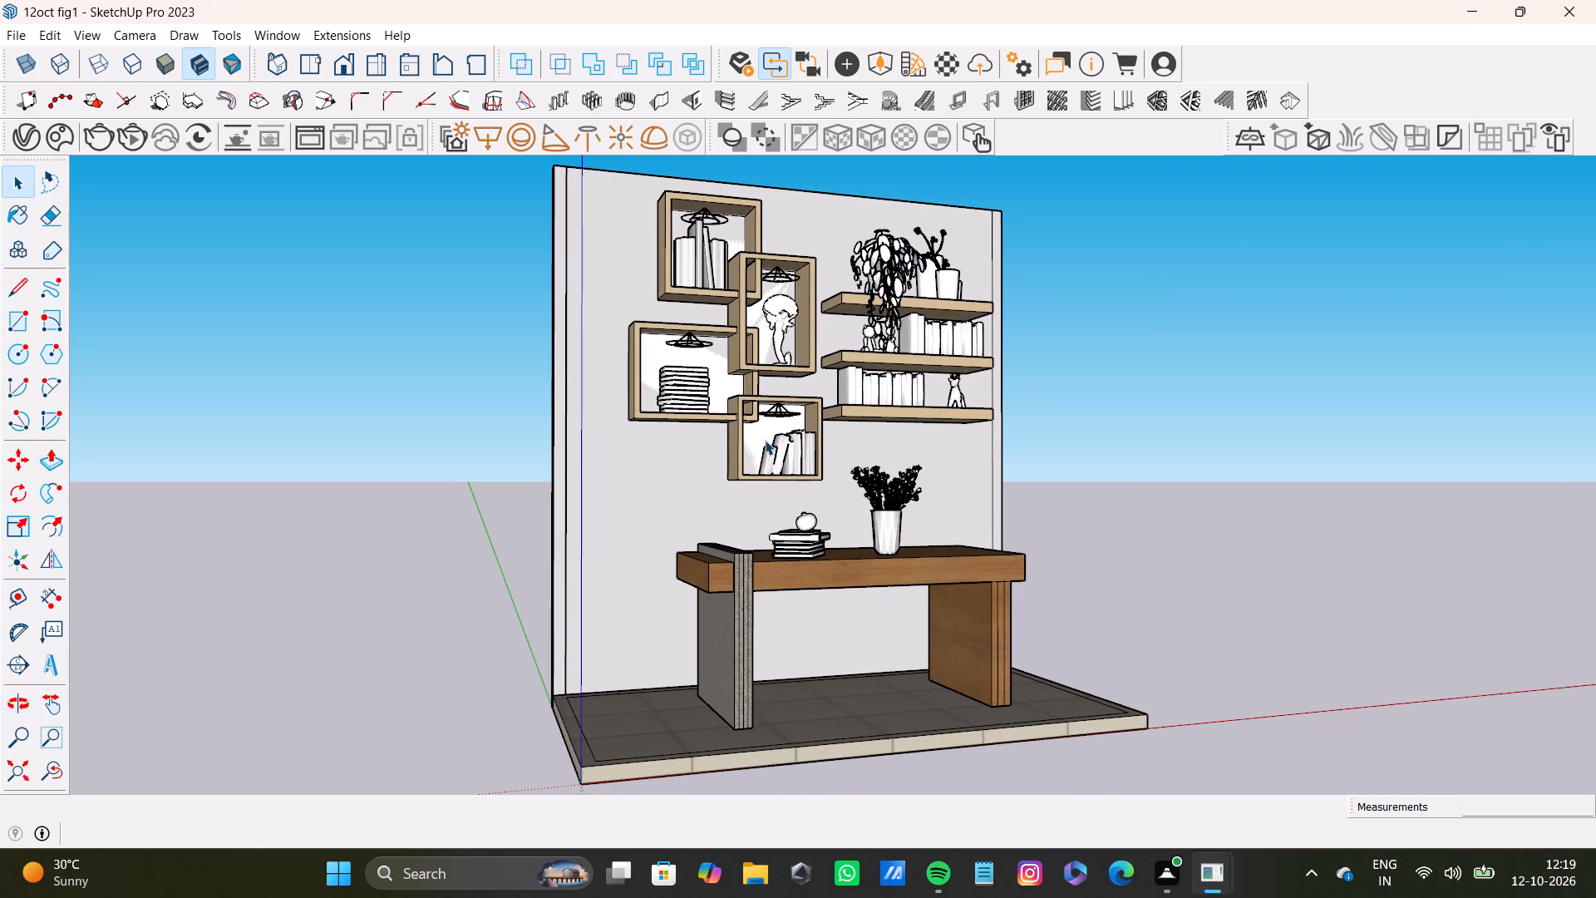
pyautogui.press('super+Print')
# Print the current view of the desk and wall-shelf scene to PDF with Microsoft Print to PDF.
pyautogui.click(3, 42)
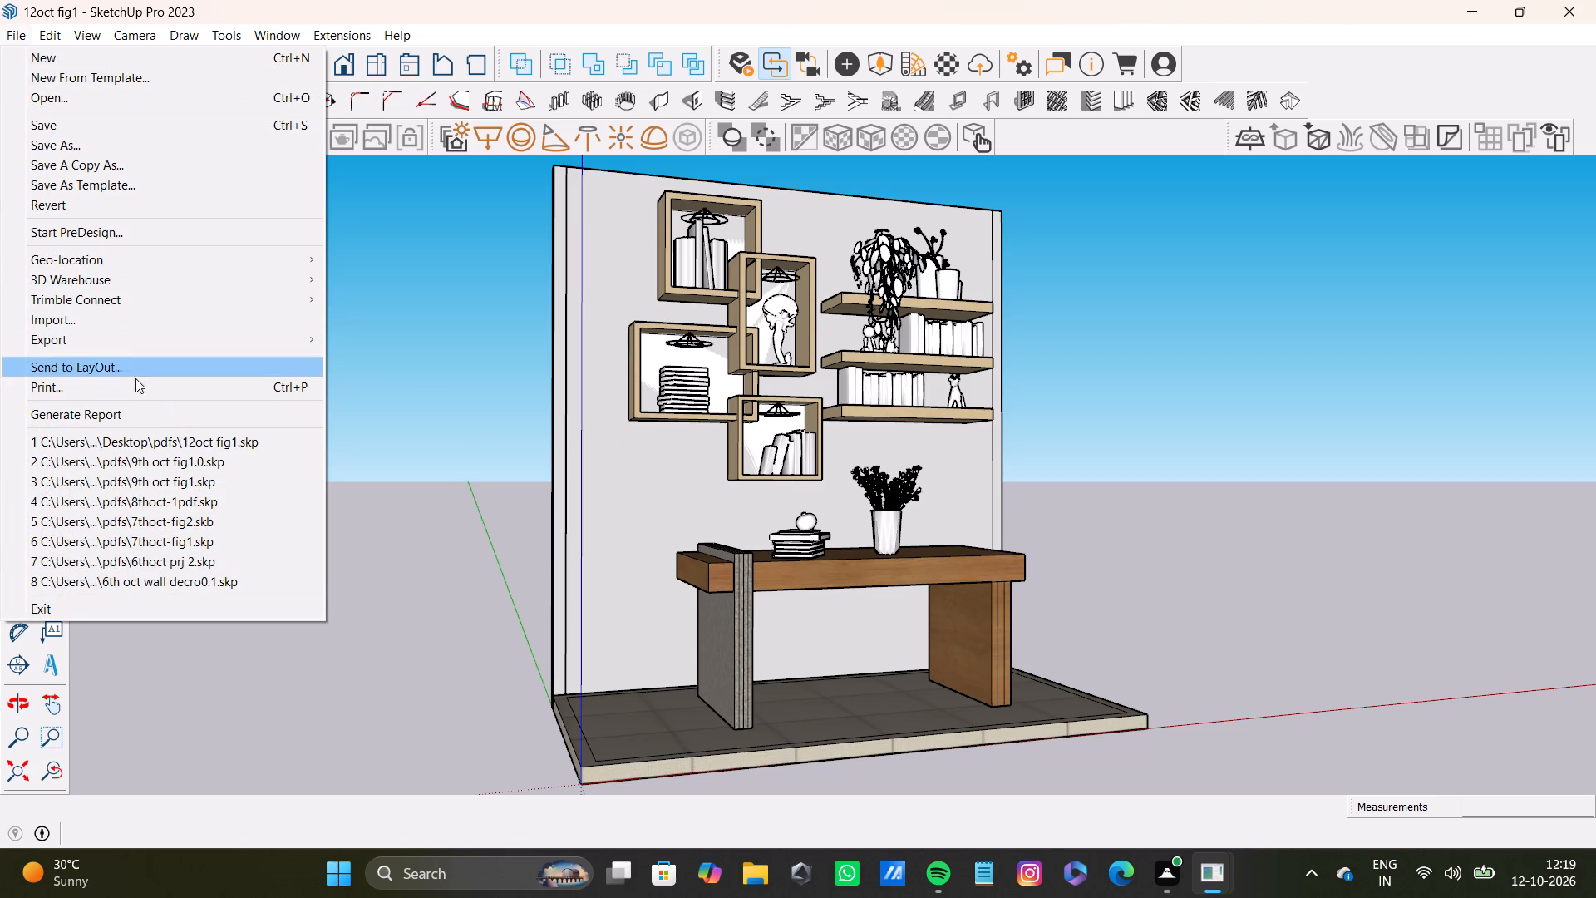
pyautogui.click(134, 387)
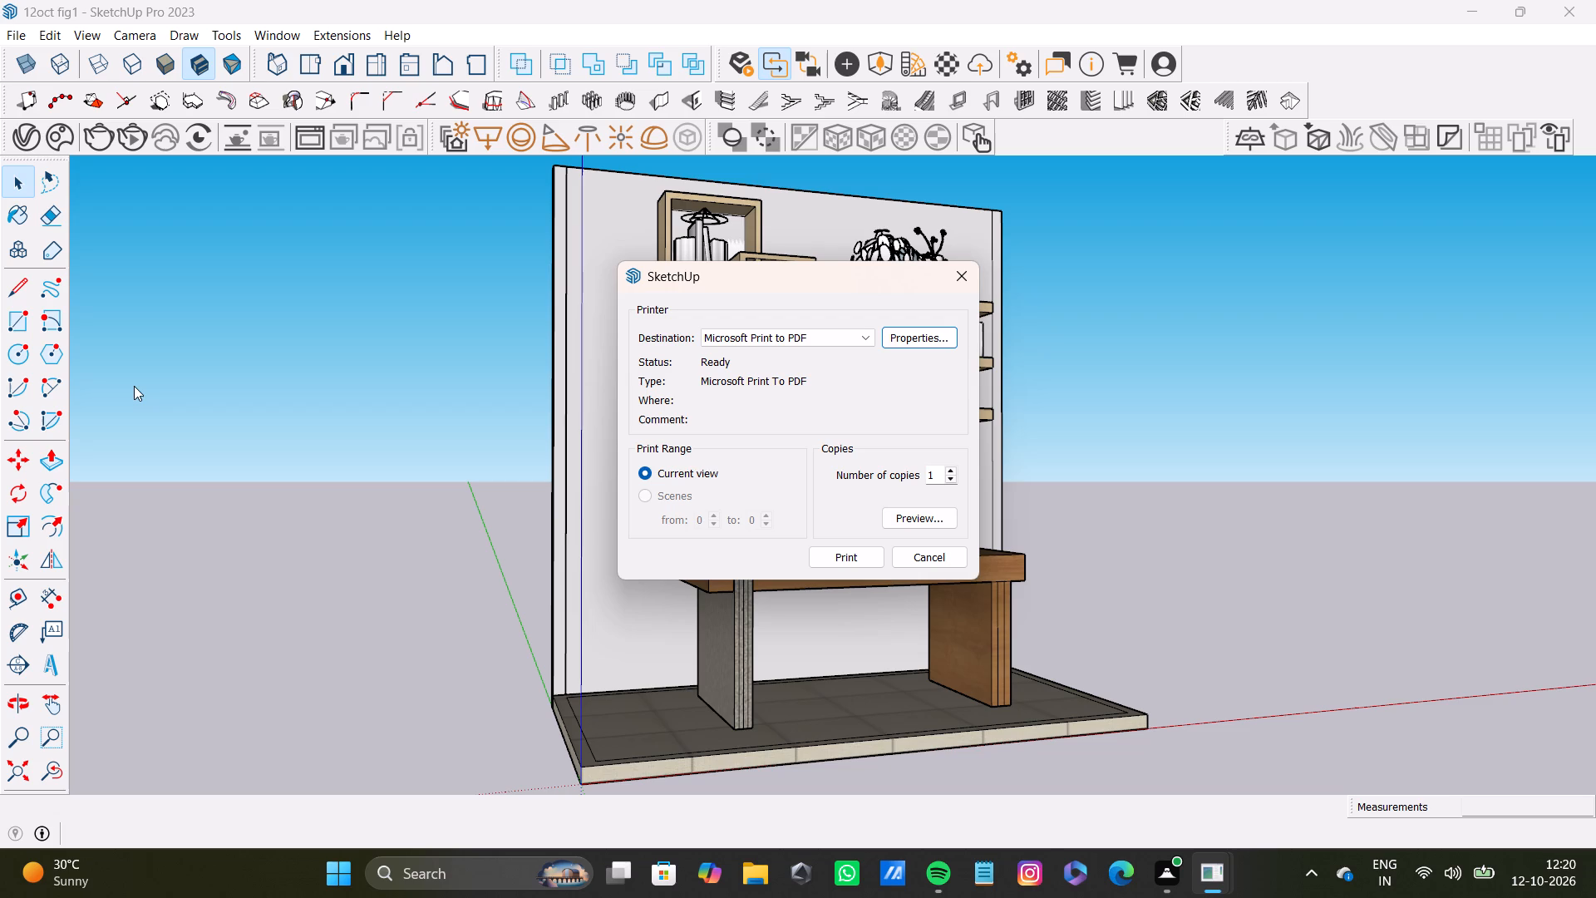
pyautogui.scroll(-1, 150, 381)
pyautogui.click(841, 557)
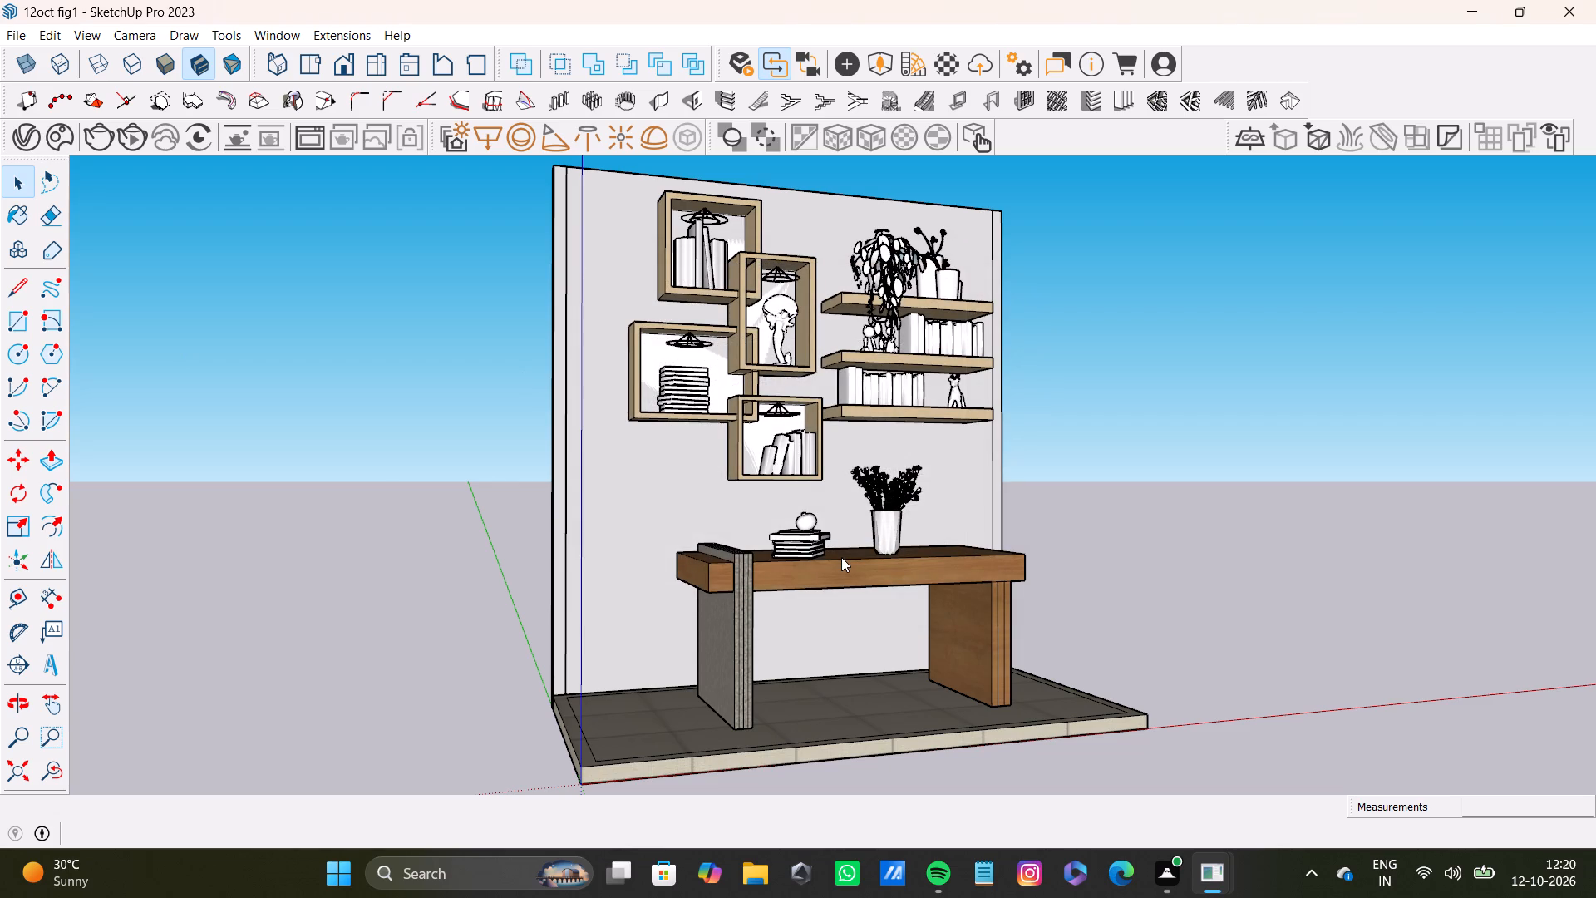
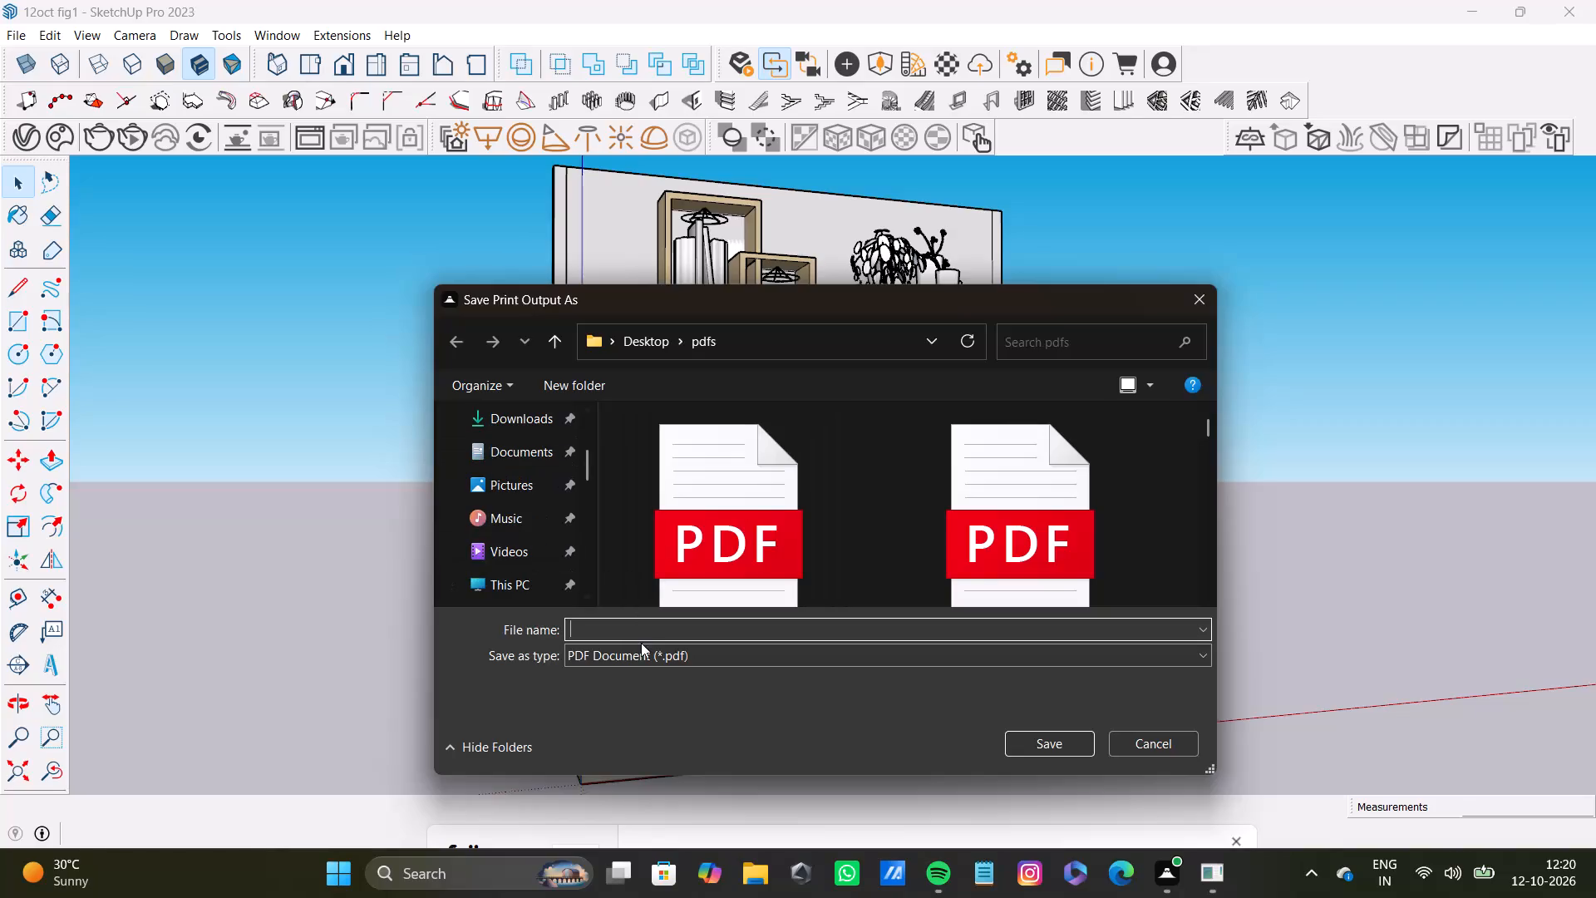
# Save the print output as a PDF document named 12oct fig1pdf in the Desktop pdfs folder.
pyautogui.click(647, 633)
pyautogui.write('12')
pyautogui.write('ocy')
pyautogui.press('space')
pyautogui.press('BackSpace')
pyautogui.press('BackSpace')
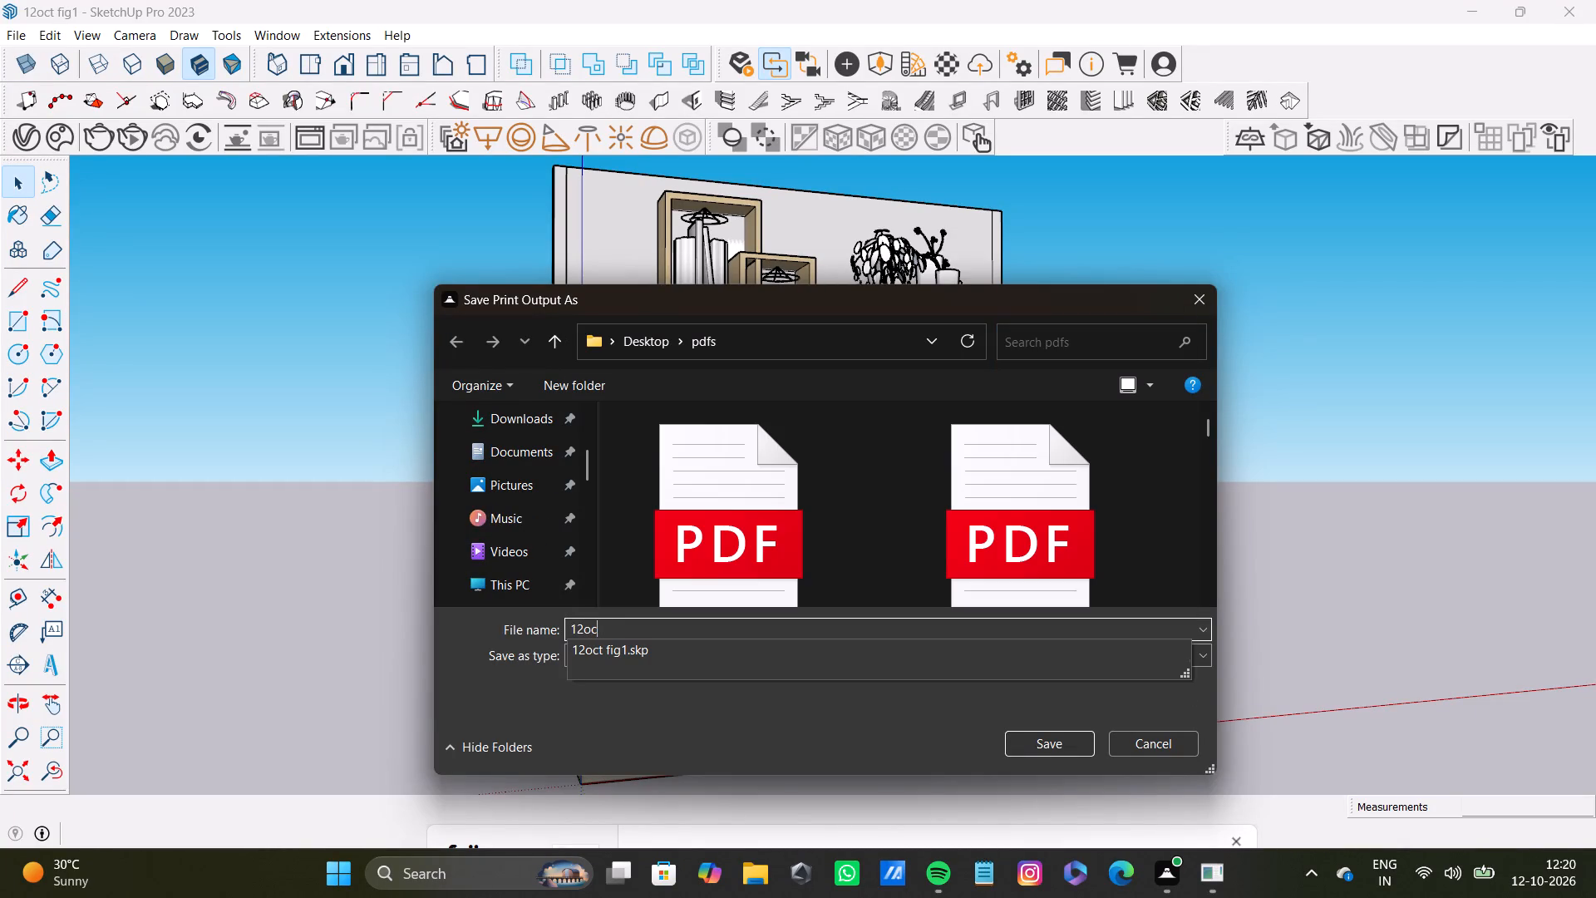
pyautogui.write('t')
pyautogui.press('space')
pyautogui.write('fi')
pyautogui.press('g')
pyautogui.press('1')
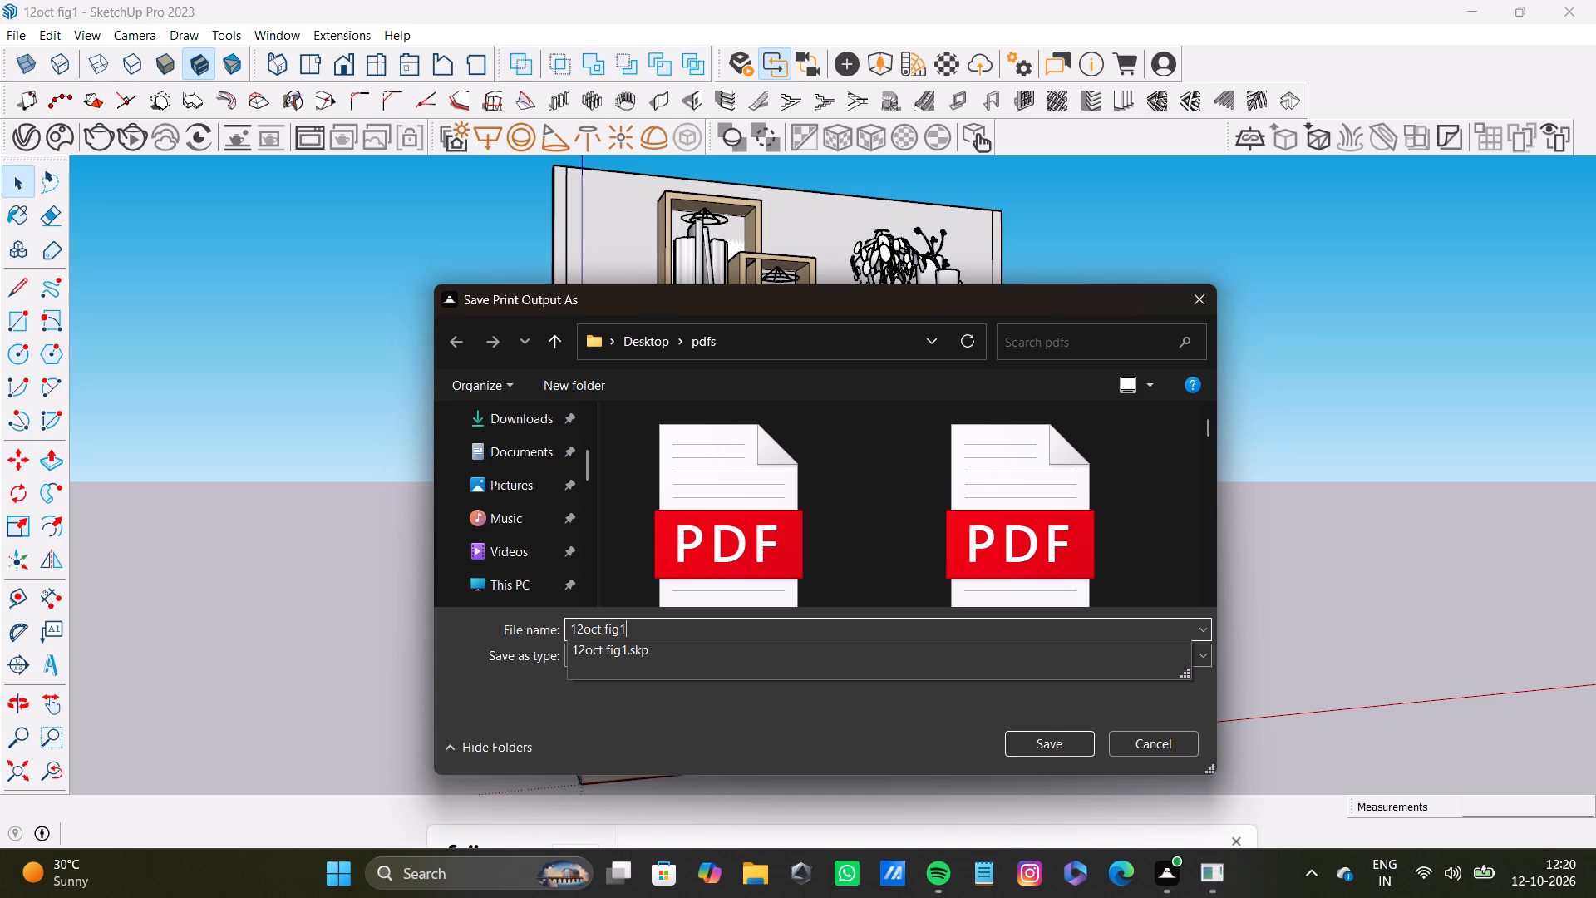
pyautogui.write('pfd')
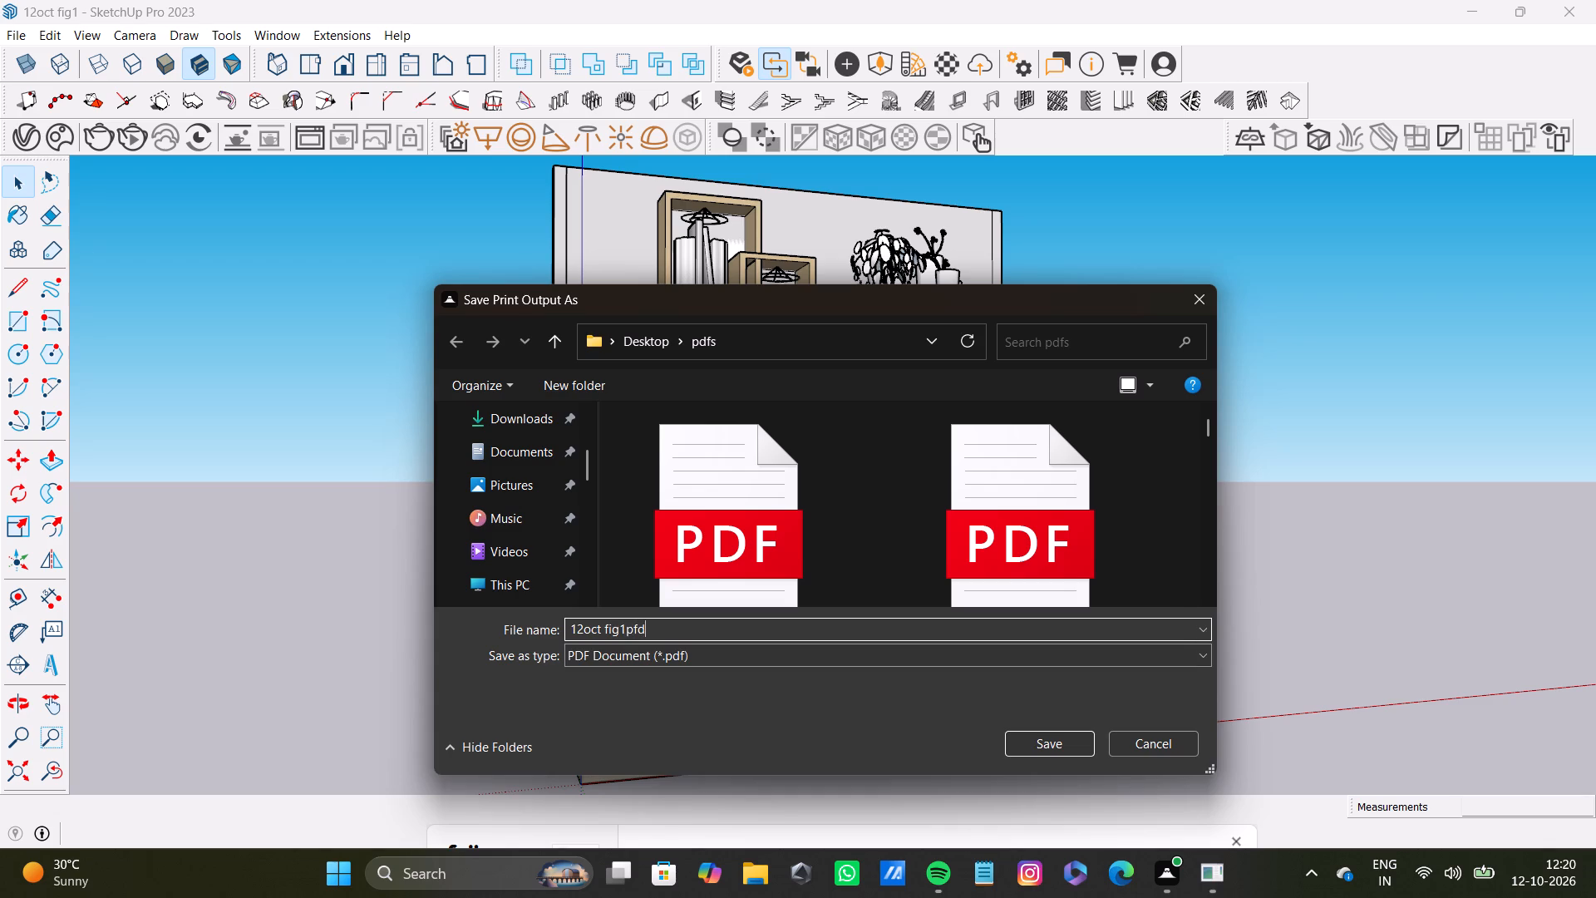
pyautogui.press('BackSpace')
pyautogui.press('BackSpace')
pyautogui.write('df')
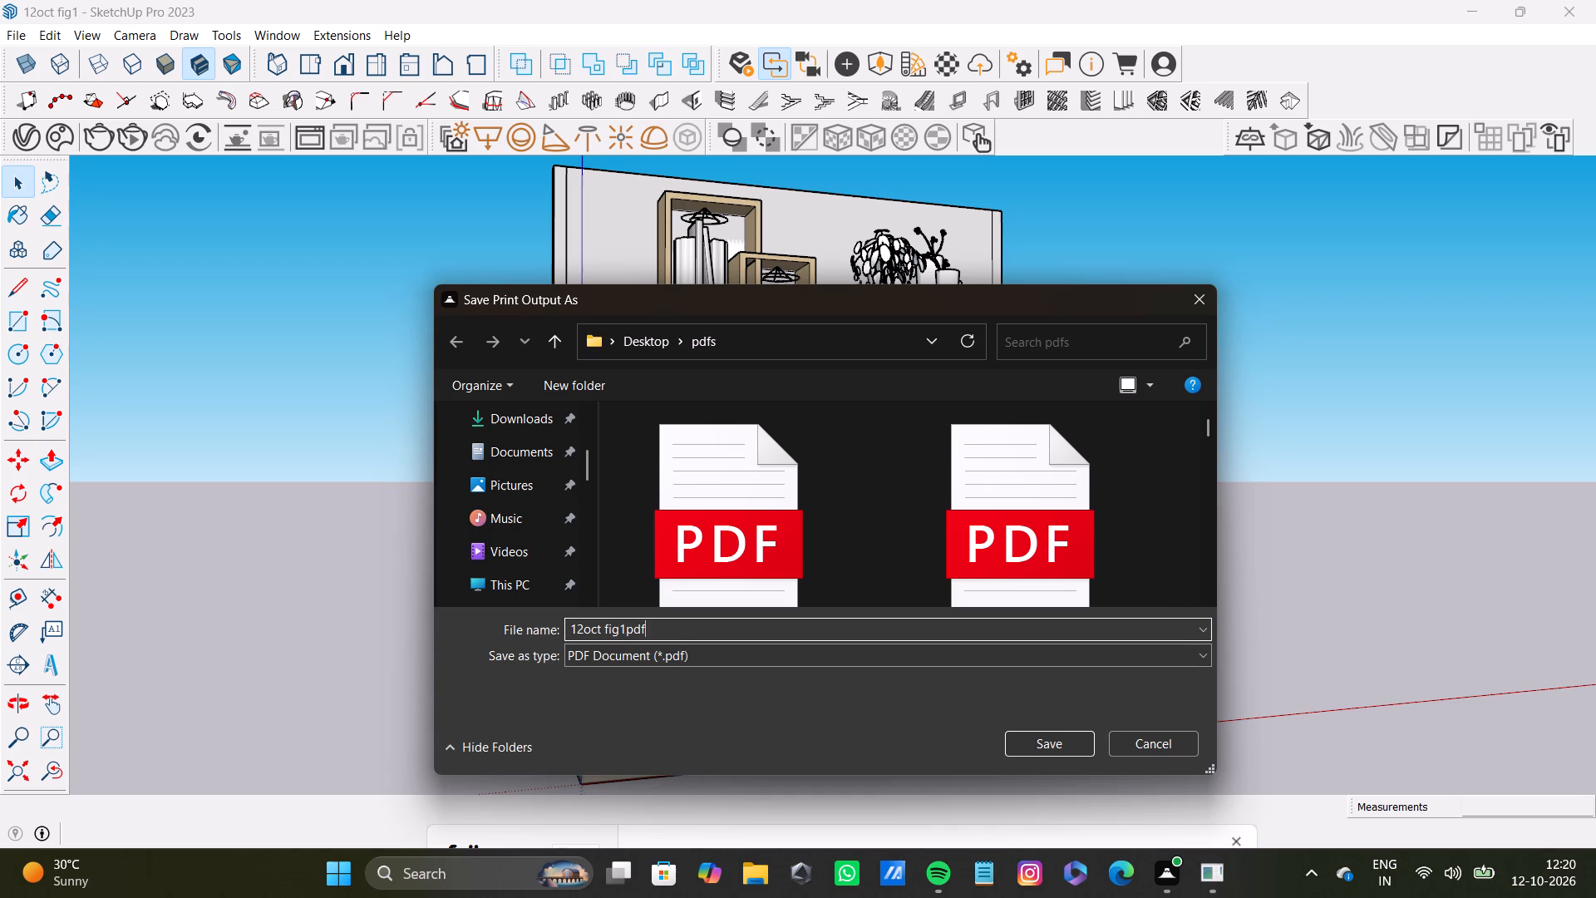
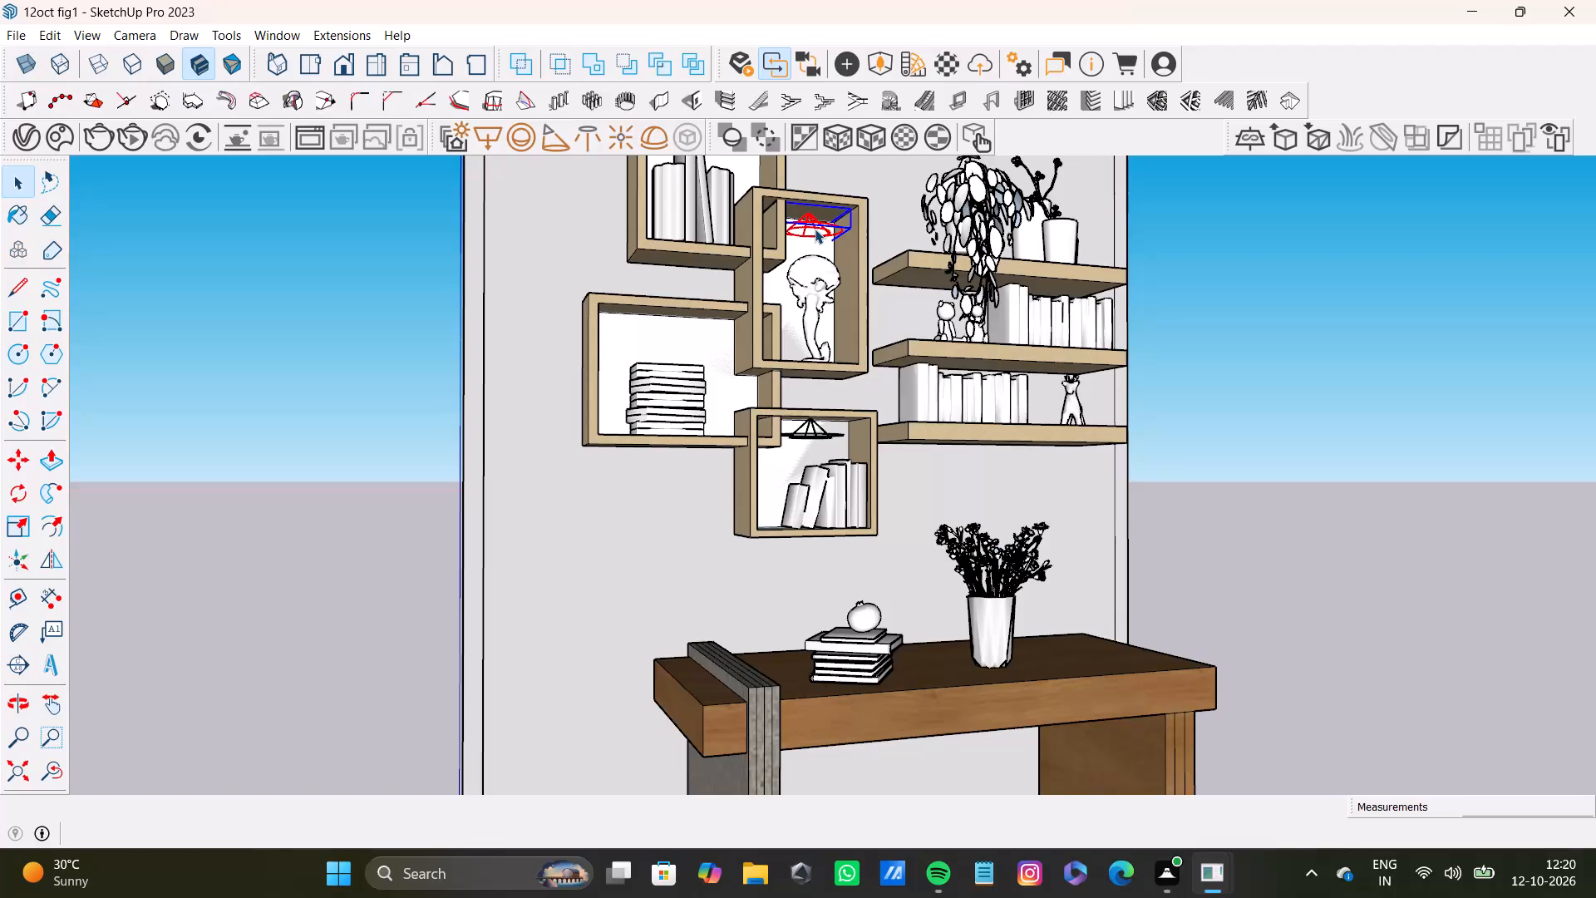
# Delete the cone-shaped light objects inside the skull-figure box shelf, the lowest box shelf and the topmost box shelf.
pyautogui.press('Delete')
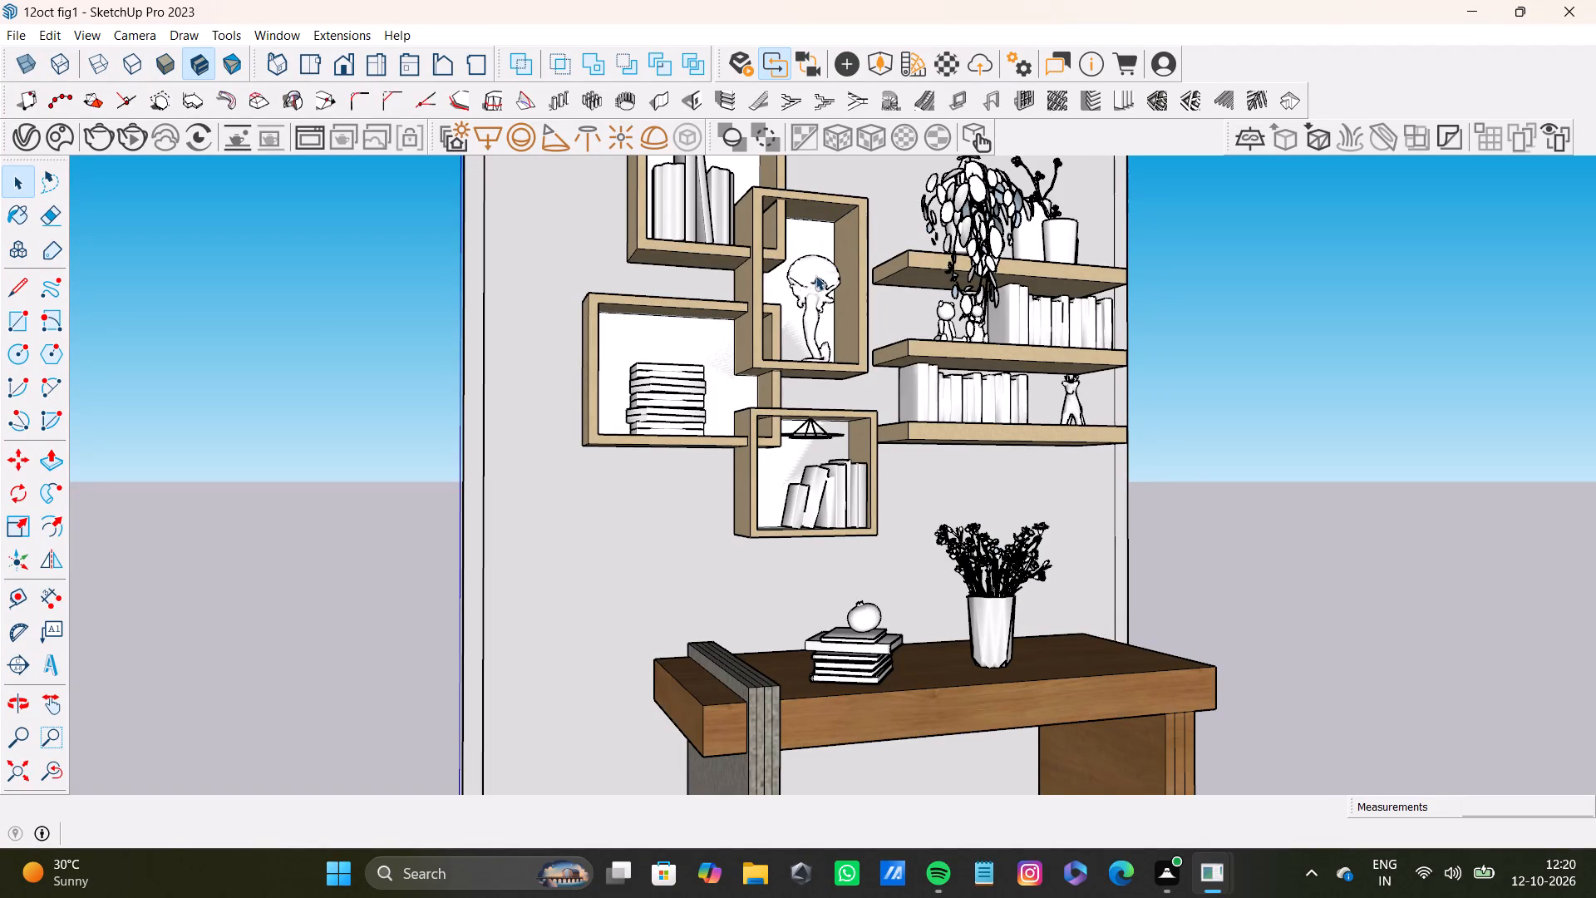
pyautogui.click(807, 437)
pyautogui.press('Delete')
pyautogui.moveTo(830, 274); pyautogui.dragTo(814, 190, button='middle')
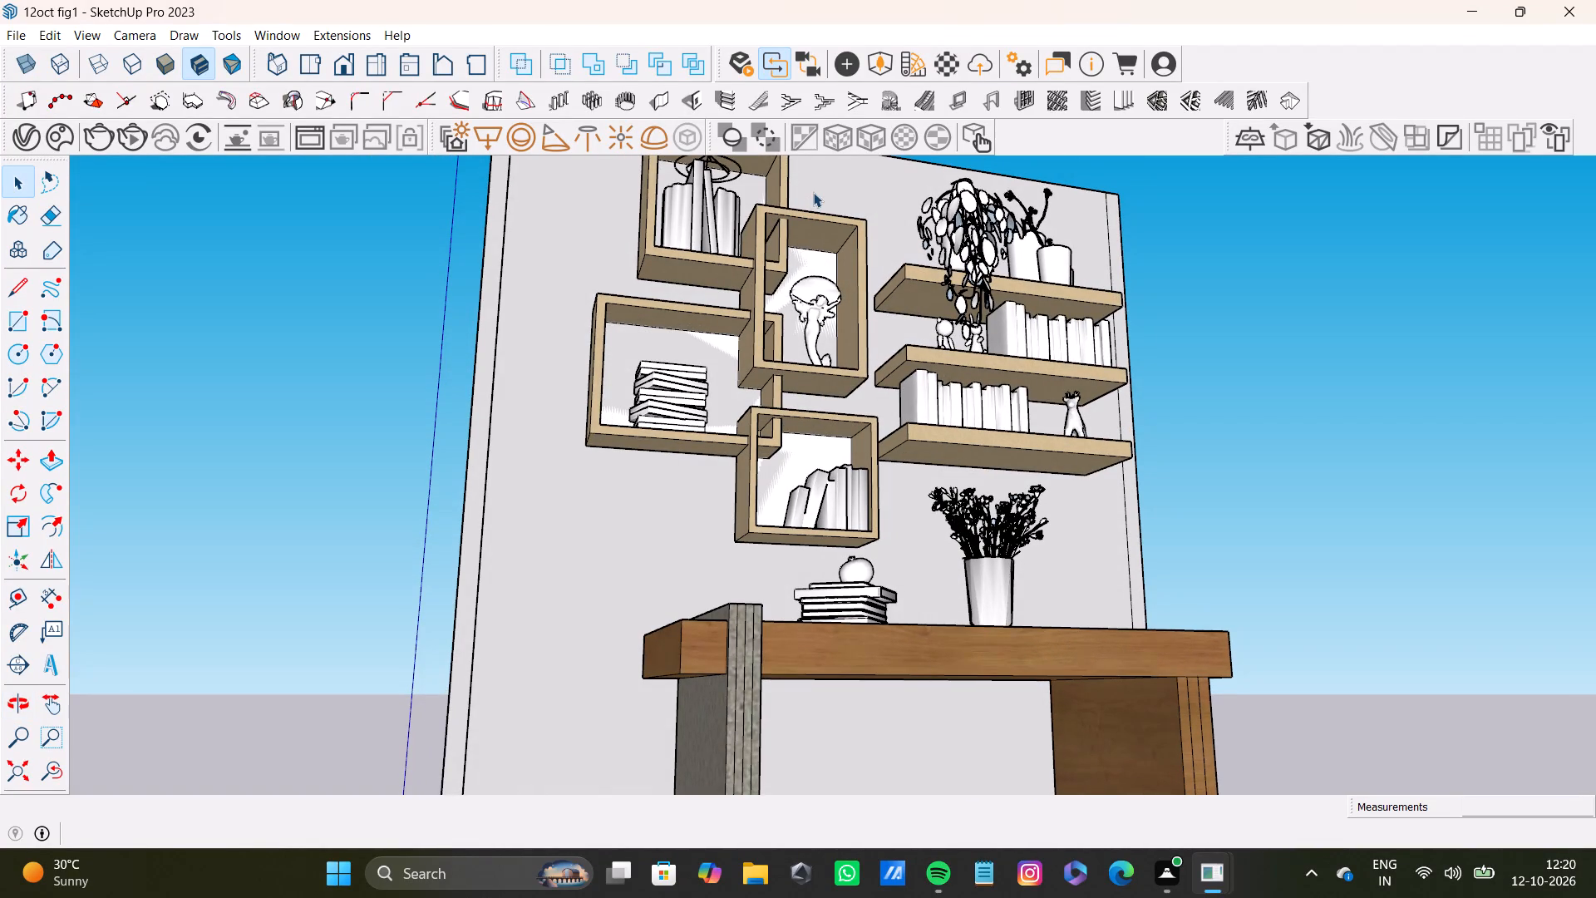
pyautogui.keyDown('shift'); pyautogui.moveTo(820, 184); pyautogui.dragTo(821, 338, button='middle'); pyautogui.keyUp('shift')
pyautogui.scroll(10, 776, 353)
pyautogui.click(699, 311)
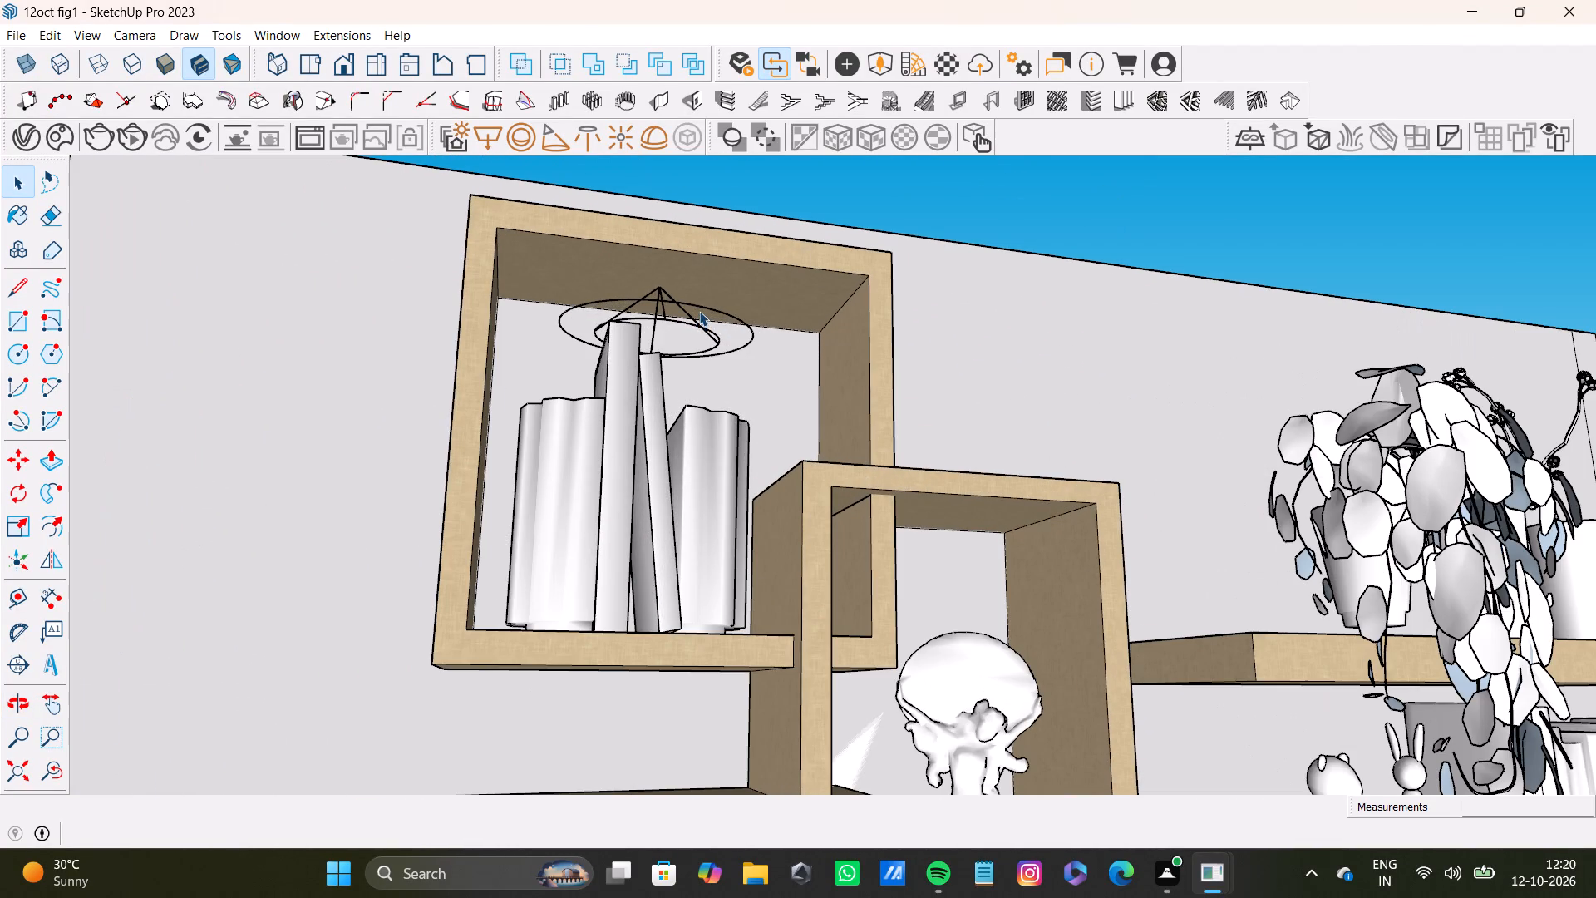
pyautogui.click(696, 311)
pyautogui.click(692, 328)
pyautogui.press('Delete')
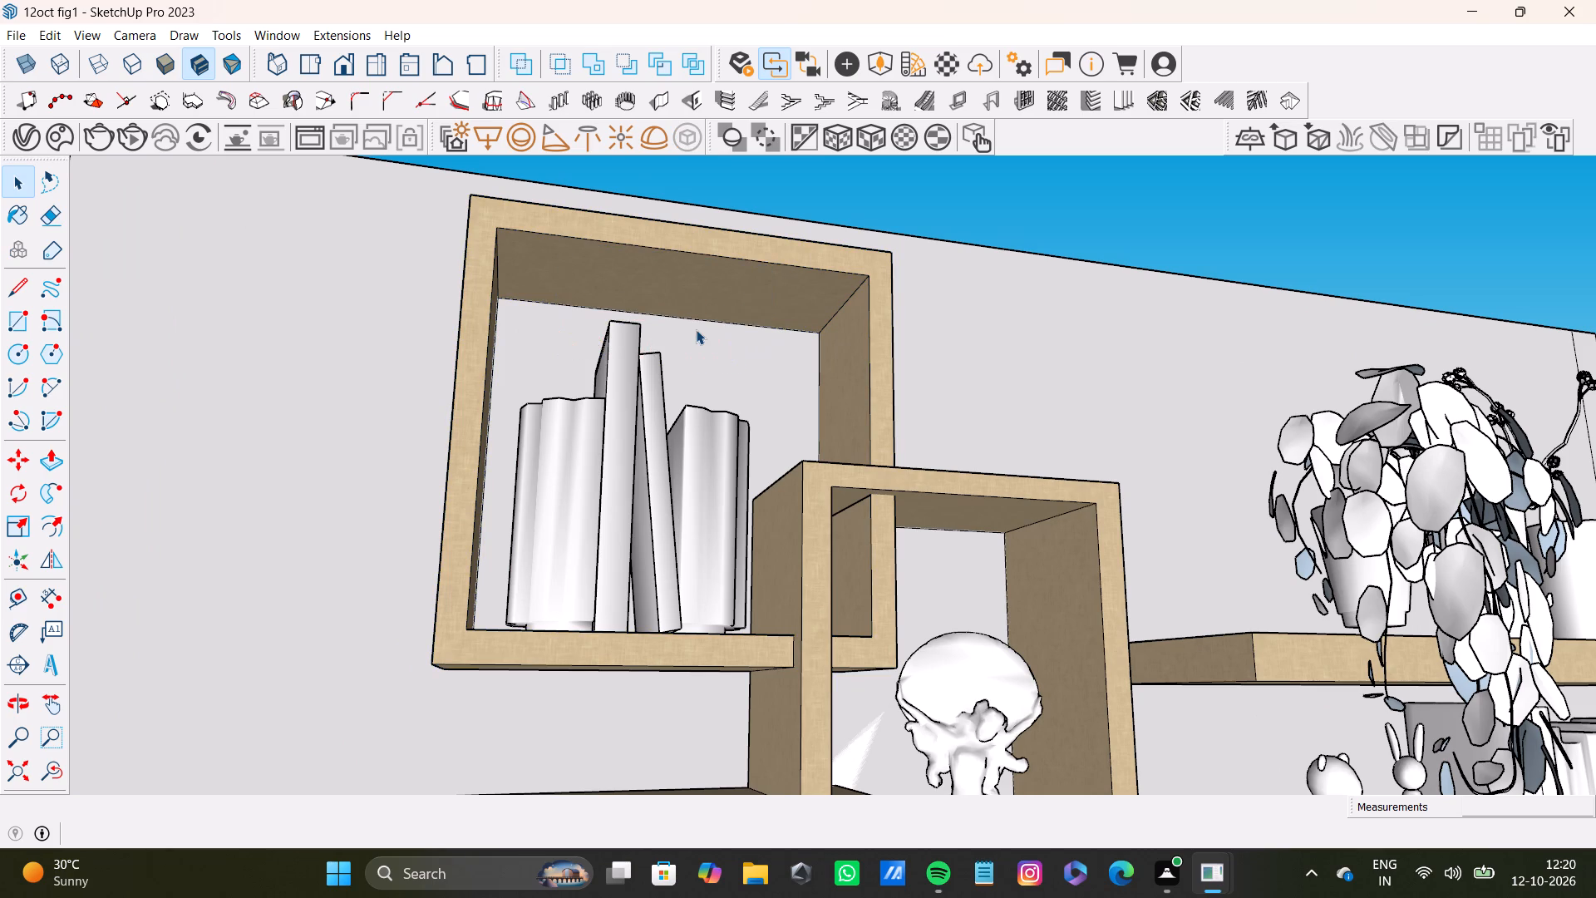
# Frame the whole desk, wall and floor scene and start a V-Ray interactive render of it.
pyautogui.scroll(-16, 746, 308)
pyautogui.keyDown('shift'); pyautogui.moveTo(826, 550); pyautogui.dragTo(805, 396, button='middle'); pyautogui.keyUp('shift')
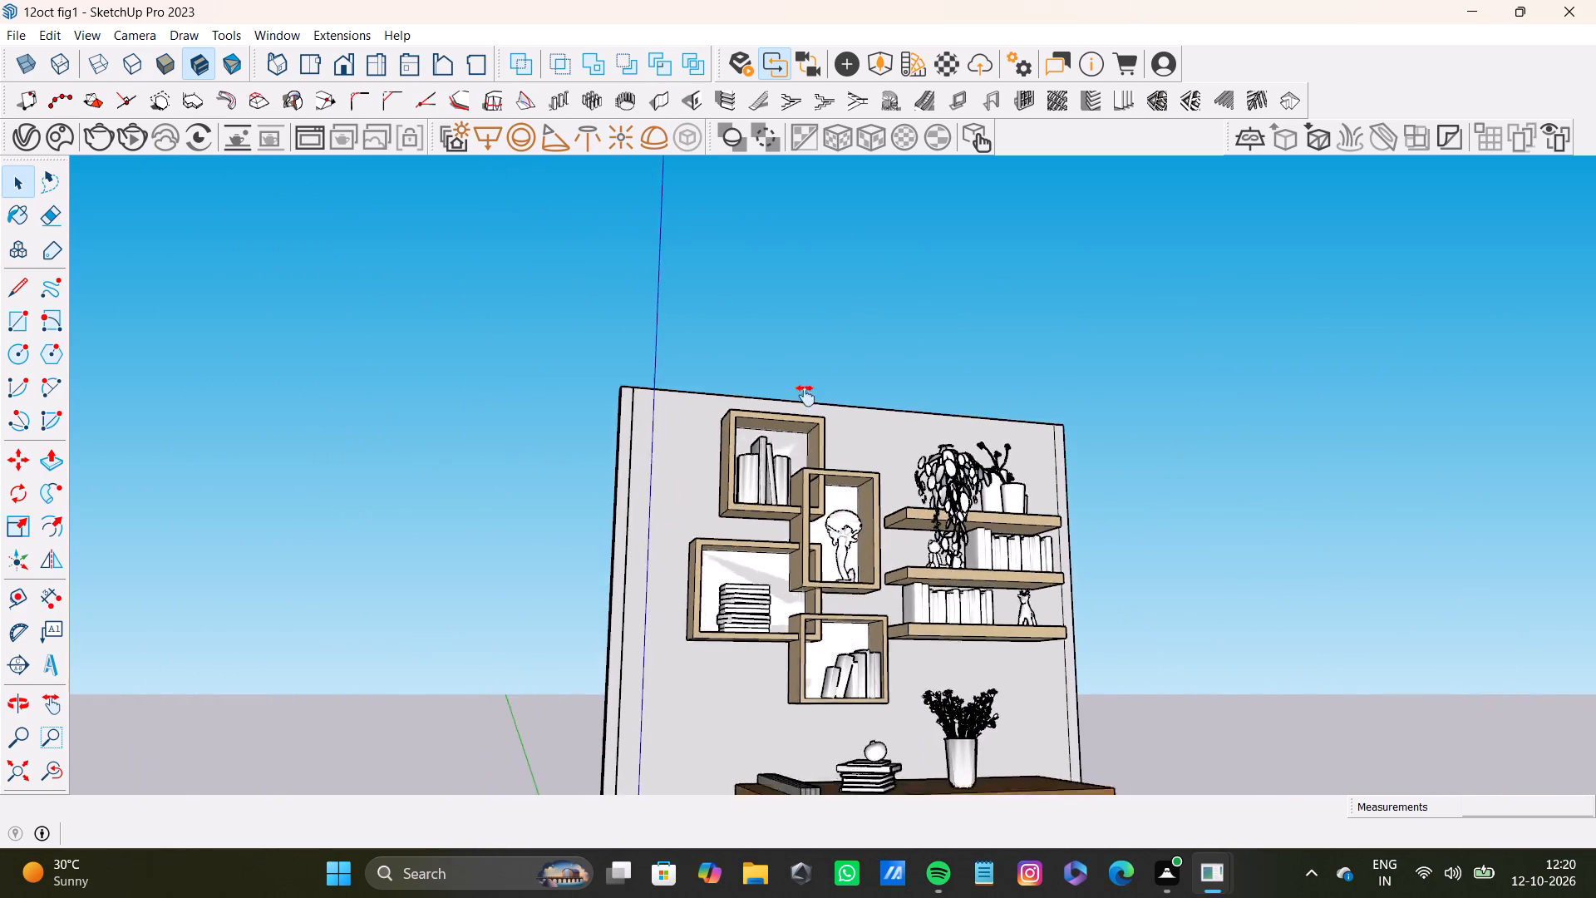
pyautogui.keyDown('shift'); pyautogui.moveTo(805, 396); pyautogui.dragTo(796, 344, button='middle'); pyautogui.keyUp('shift')
pyautogui.keyDown('shift'); pyautogui.scroll(-5, 796, 344); pyautogui.keyUp('shift')
pyautogui.moveTo(815, 383); pyautogui.dragTo(887, 538, button='middle')
pyautogui.scroll(4, 830, 499)
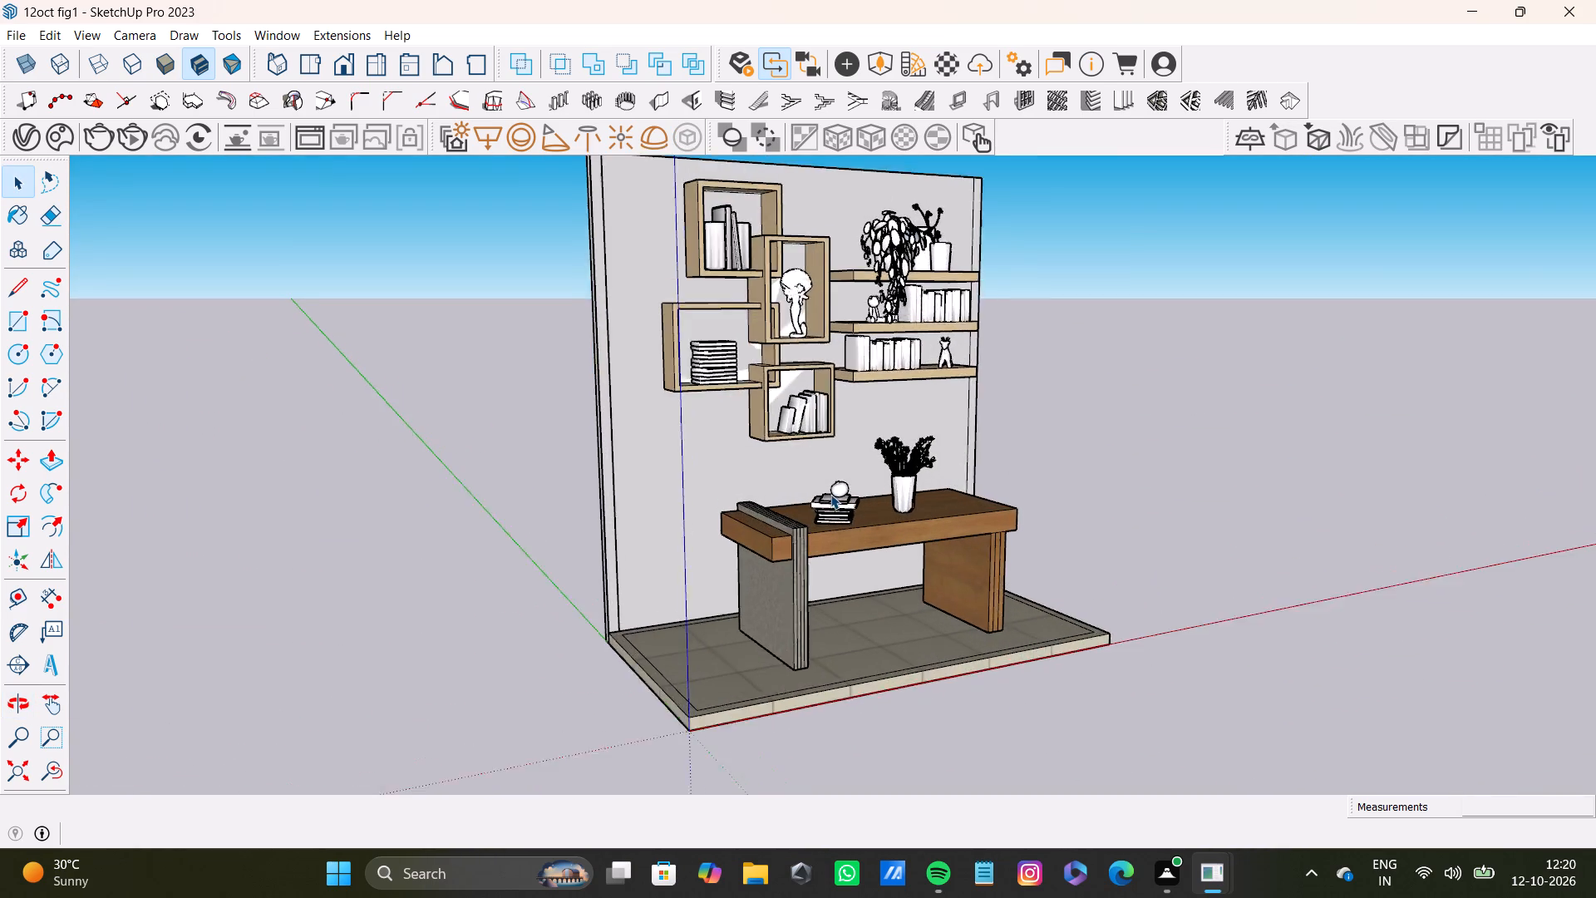
pyautogui.moveTo(830, 491); pyautogui.dragTo(771, 454, button='middle')
pyautogui.scroll(-3, 780, 443)
pyautogui.keyDown('shift'); pyautogui.moveTo(780, 443); pyautogui.dragTo(773, 459, button='middle'); pyautogui.keyUp('shift')
pyautogui.scroll(1, 773, 456)
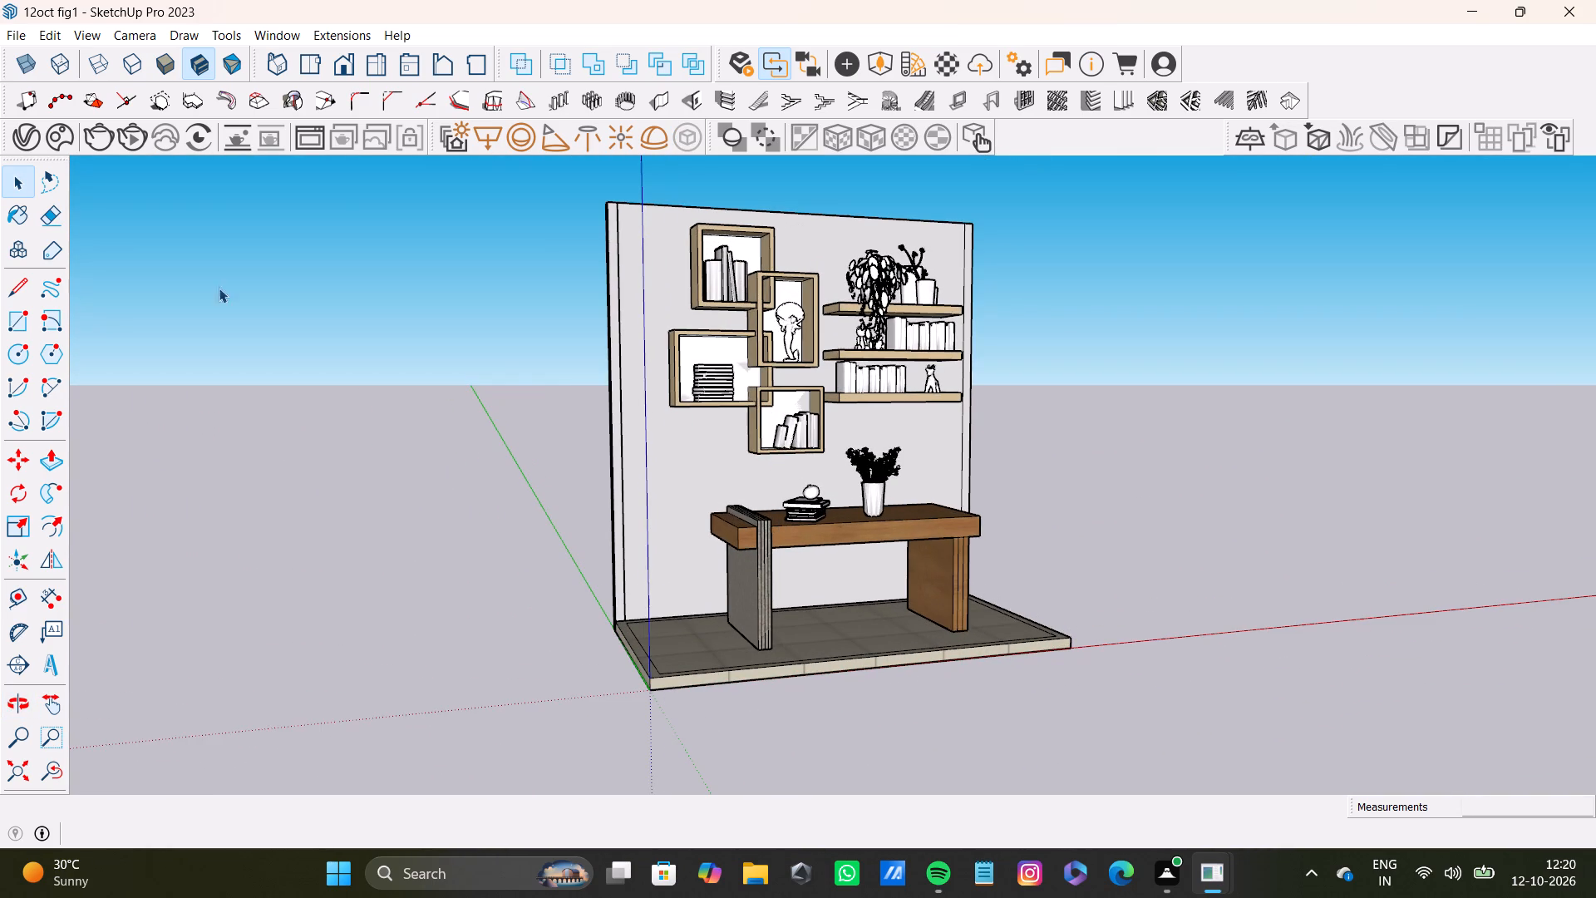
pyautogui.click(140, 143)
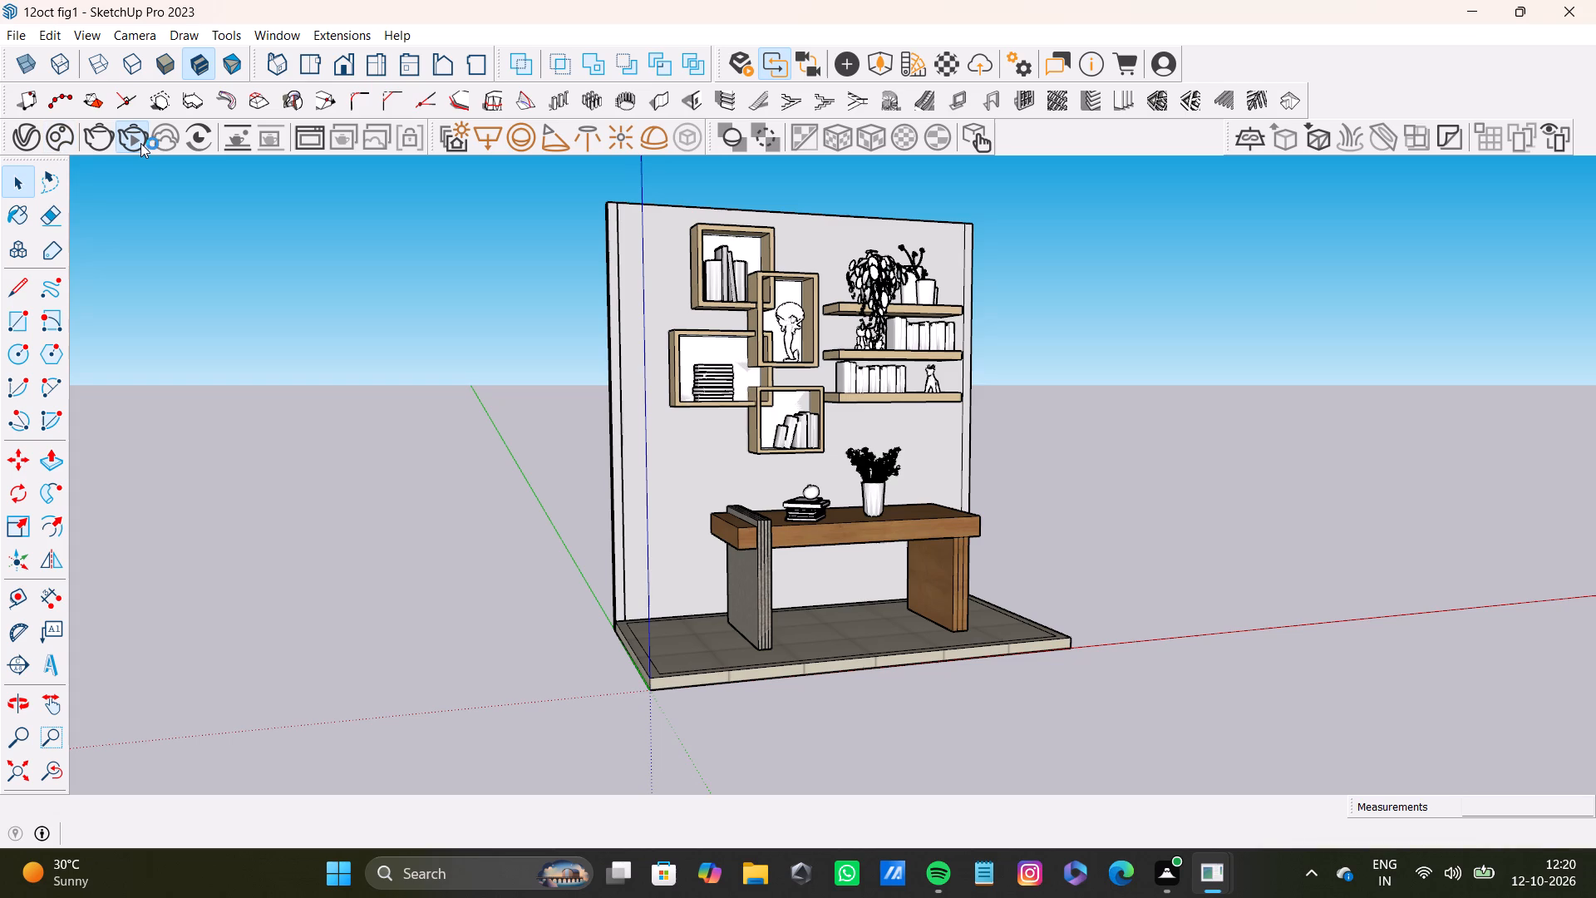
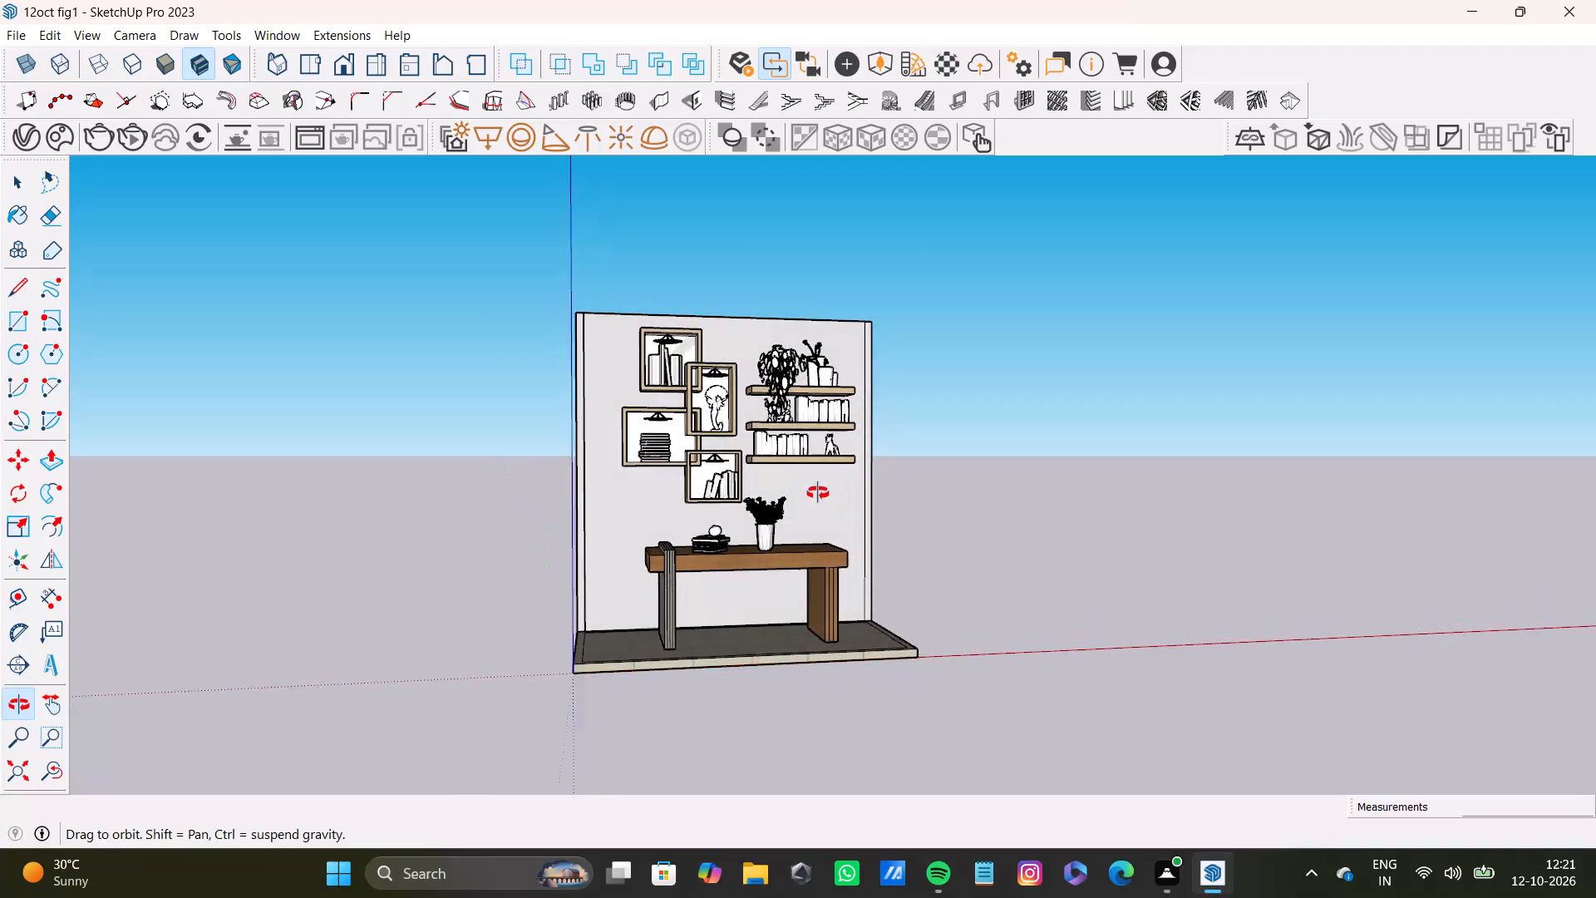
# Delete the cone-shaped light objects inside the lowest box shelf and the wide box shelf holding the stacked books.
pyautogui.scroll(5, 771, 570)
pyautogui.scroll(-8, 752, 558)
pyautogui.moveTo(736, 541); pyautogui.dragTo(840, 527, button='middle')
pyautogui.scroll(9, 764, 540)
pyautogui.scroll(-8, 720, 499)
pyautogui.moveTo(720, 502); pyautogui.dragTo(831, 506, button='middle')
pyautogui.scroll(16, 776, 475)
pyautogui.click(652, 426)
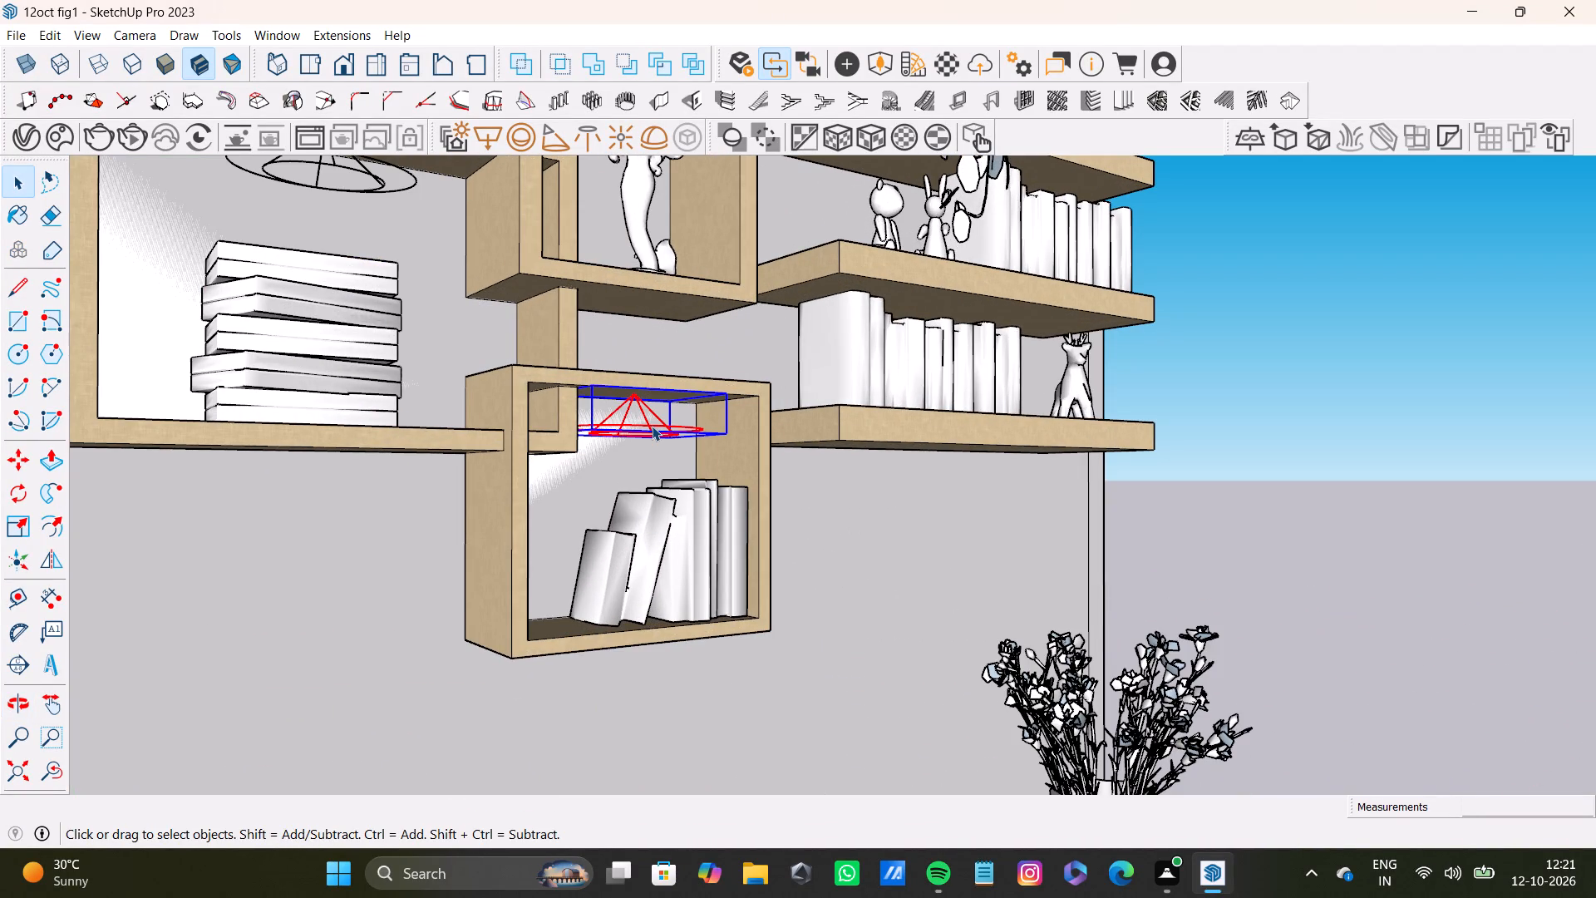
pyautogui.press('Delete')
pyautogui.click(353, 164)
pyautogui.click(357, 176)
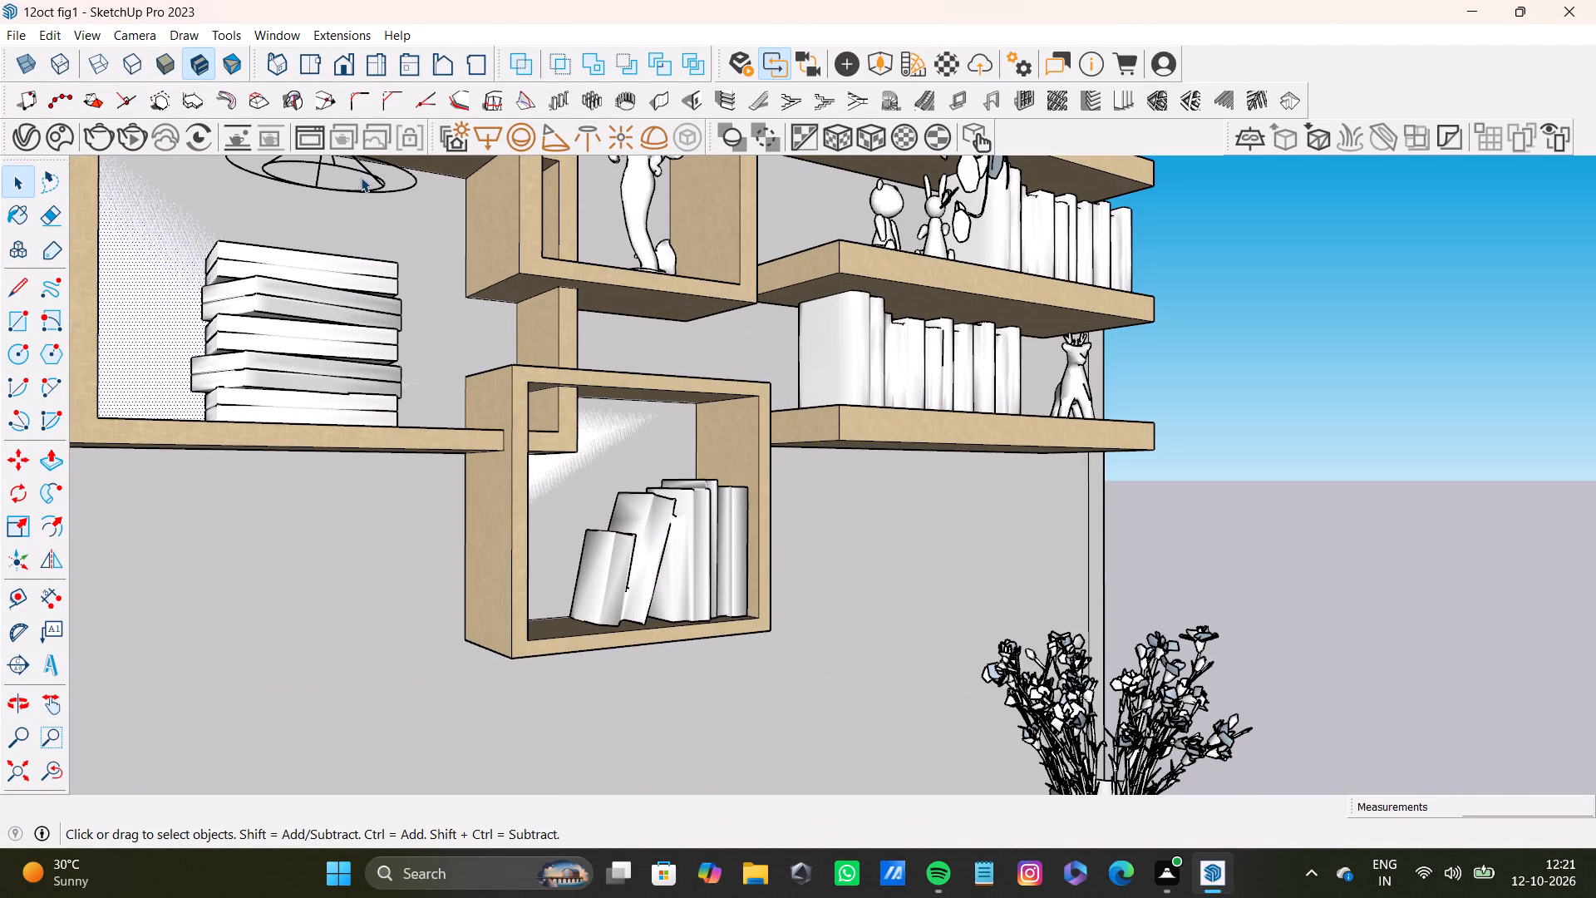
pyautogui.click(371, 174)
pyautogui.press('Delete')
# Delete the cone-shaped light objects inside the skull-figure box shelf and the topmost box shelf.
pyautogui.scroll(-7, 452, 247)
pyautogui.keyDown('shift'); pyautogui.moveTo(464, 229); pyautogui.dragTo(492, 479, button='middle'); pyautogui.keyUp('shift')
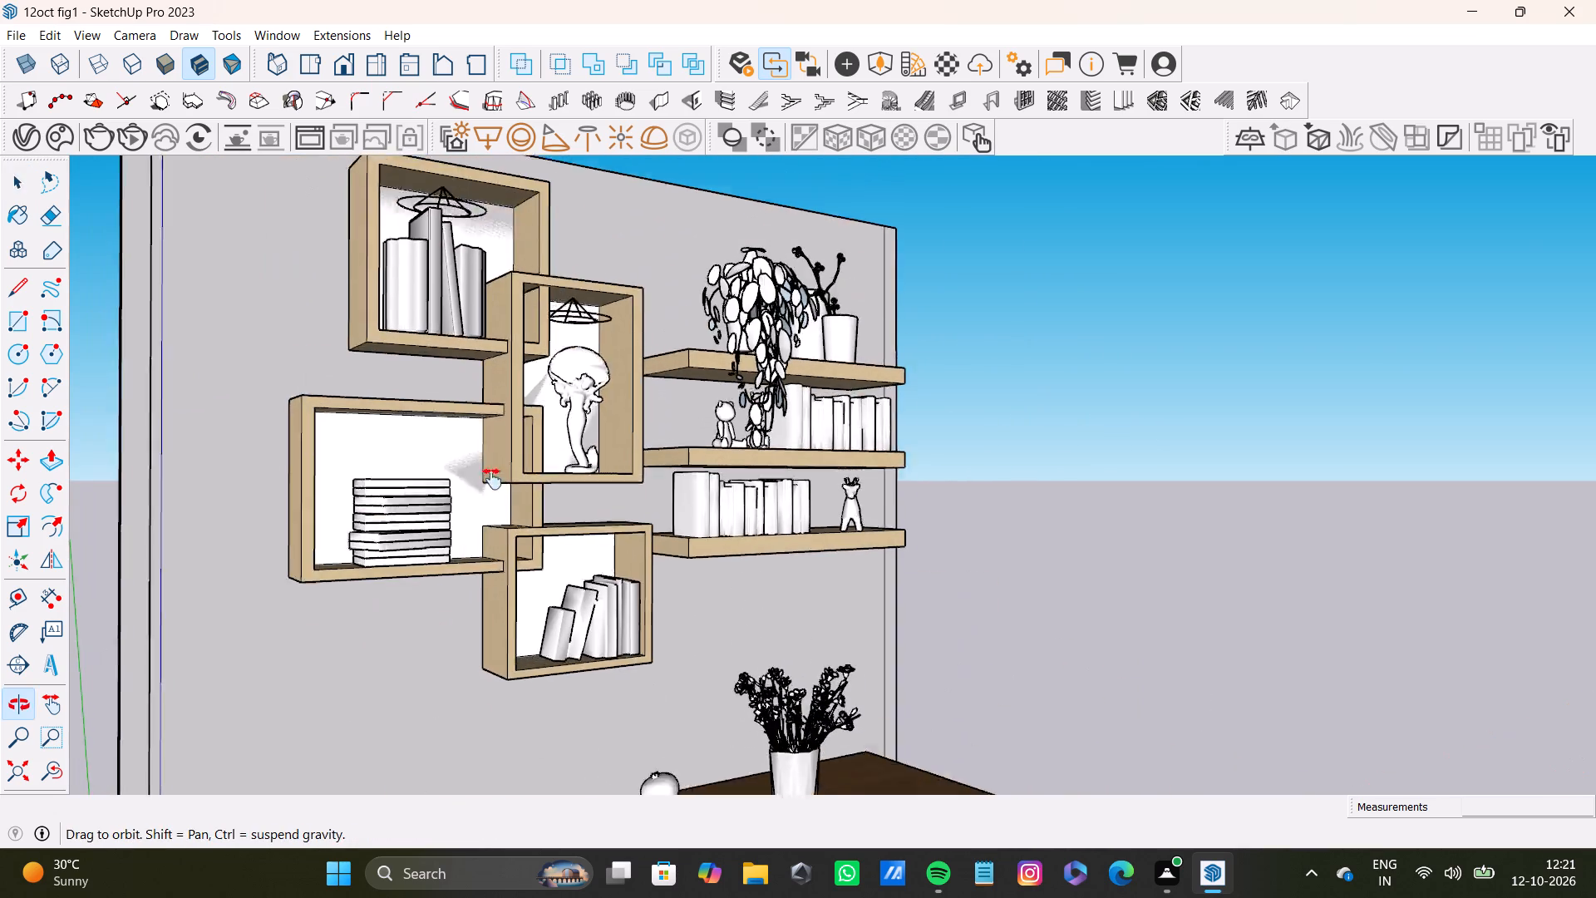
pyautogui.keyDown('shift'); pyautogui.moveTo(492, 479); pyautogui.dragTo(497, 478, button='middle'); pyautogui.keyUp('shift')
pyautogui.moveTo(537, 454); pyautogui.dragTo(470, 455, button='middle')
pyautogui.scroll(9, 603, 391)
pyautogui.click(596, 331)
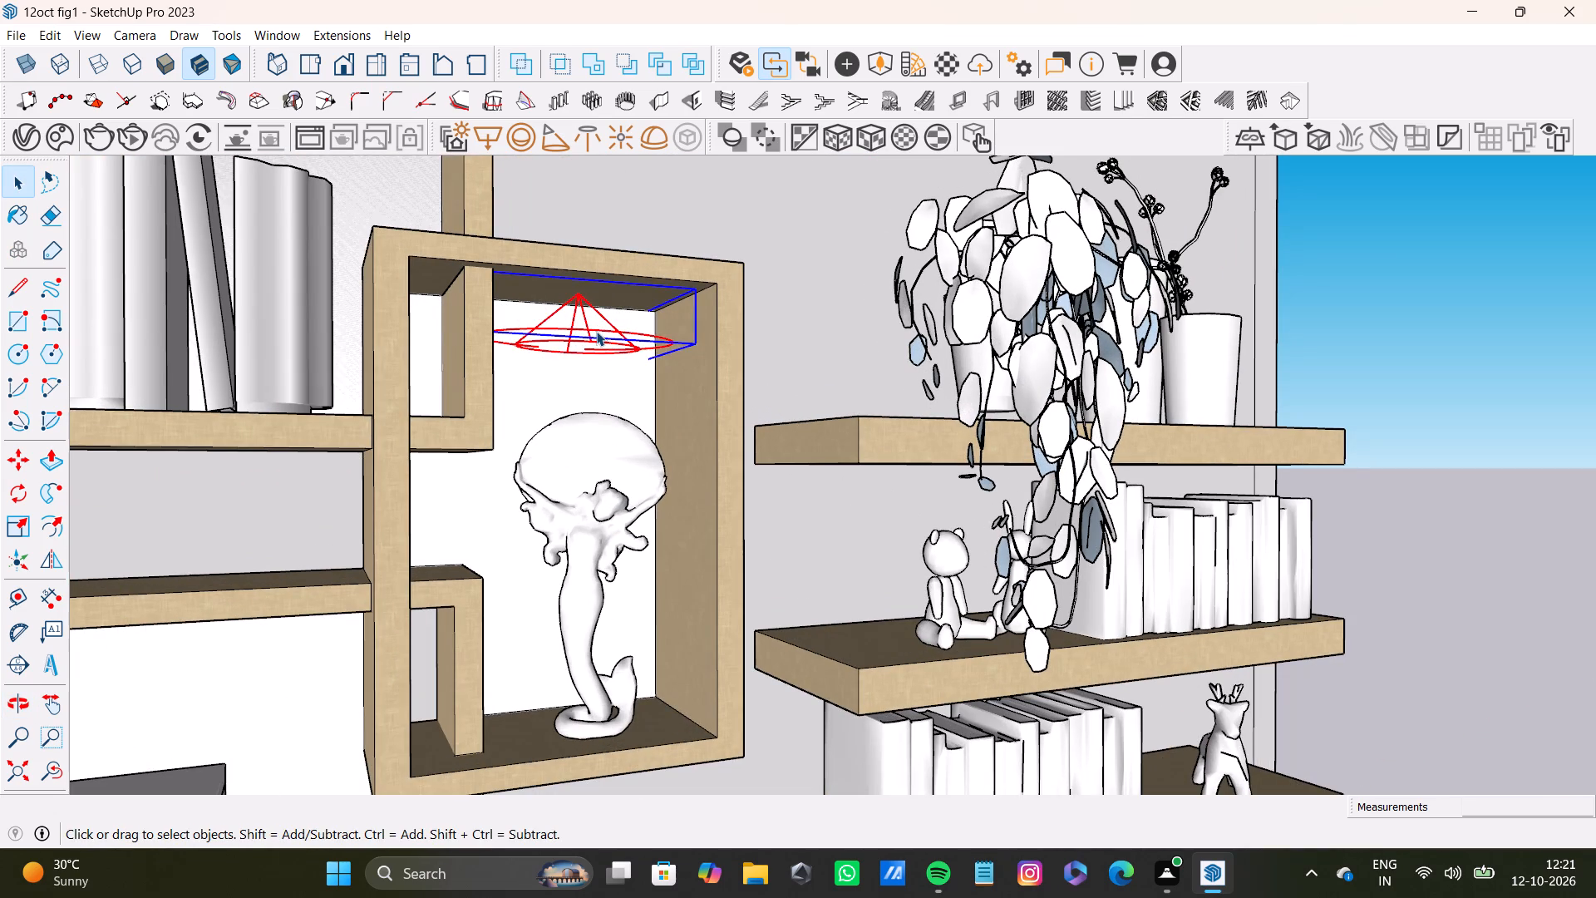
pyautogui.press('Delete')
pyautogui.scroll(-7, 615, 313)
pyautogui.keyDown('shift'); pyautogui.moveTo(611, 322); pyautogui.dragTo(638, 521, button='middle'); pyautogui.keyUp('shift')
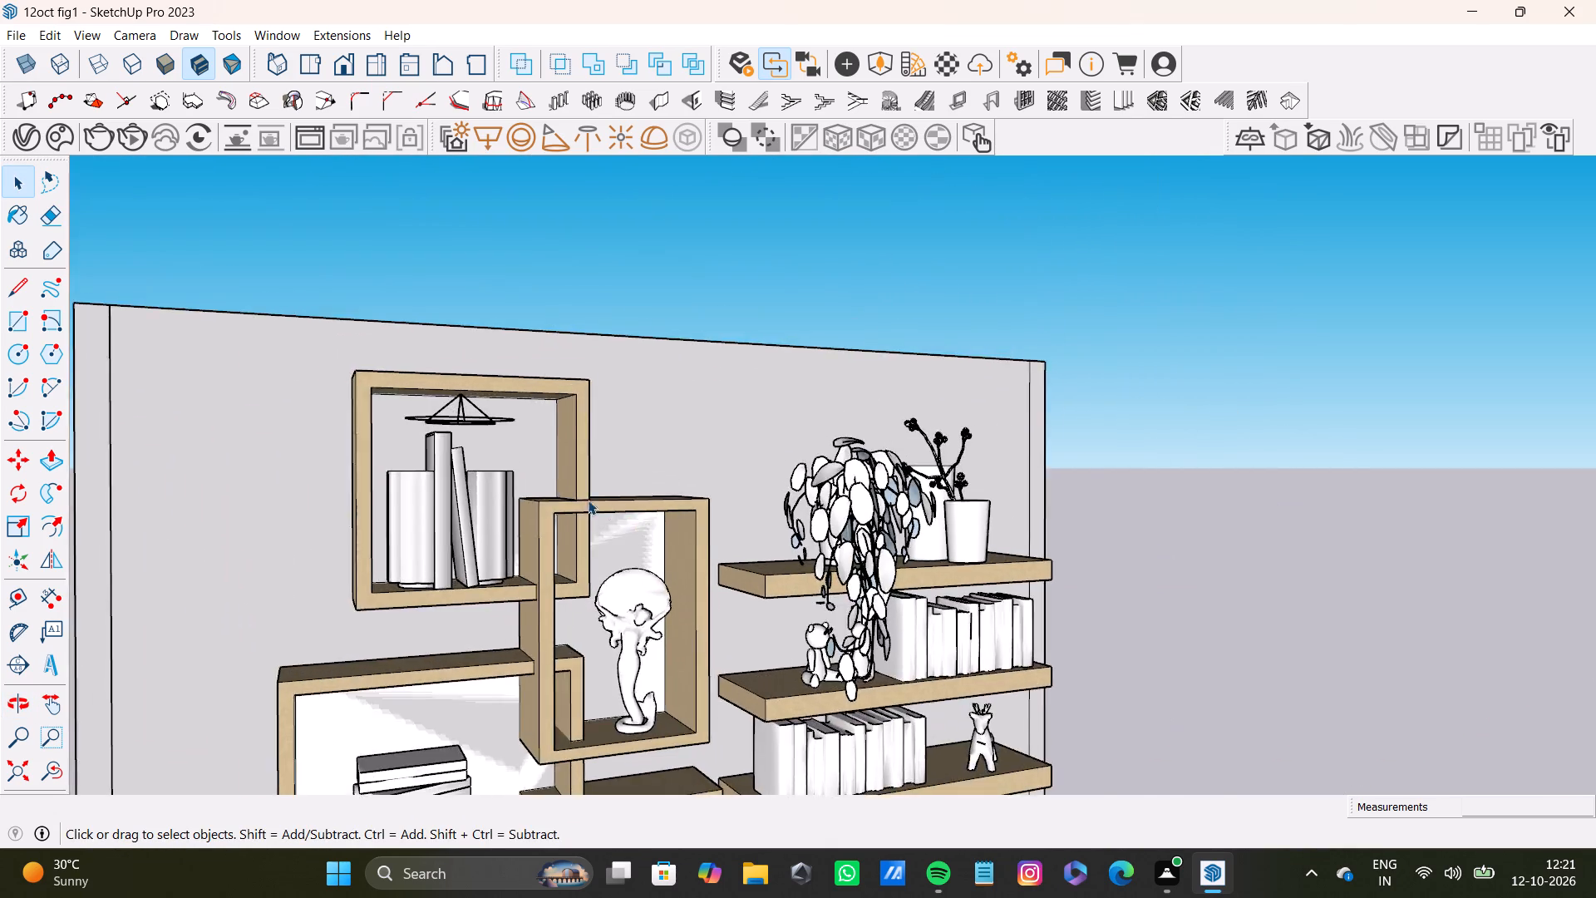
pyautogui.scroll(6, 568, 492)
pyautogui.click(459, 378)
pyautogui.press('Delete')
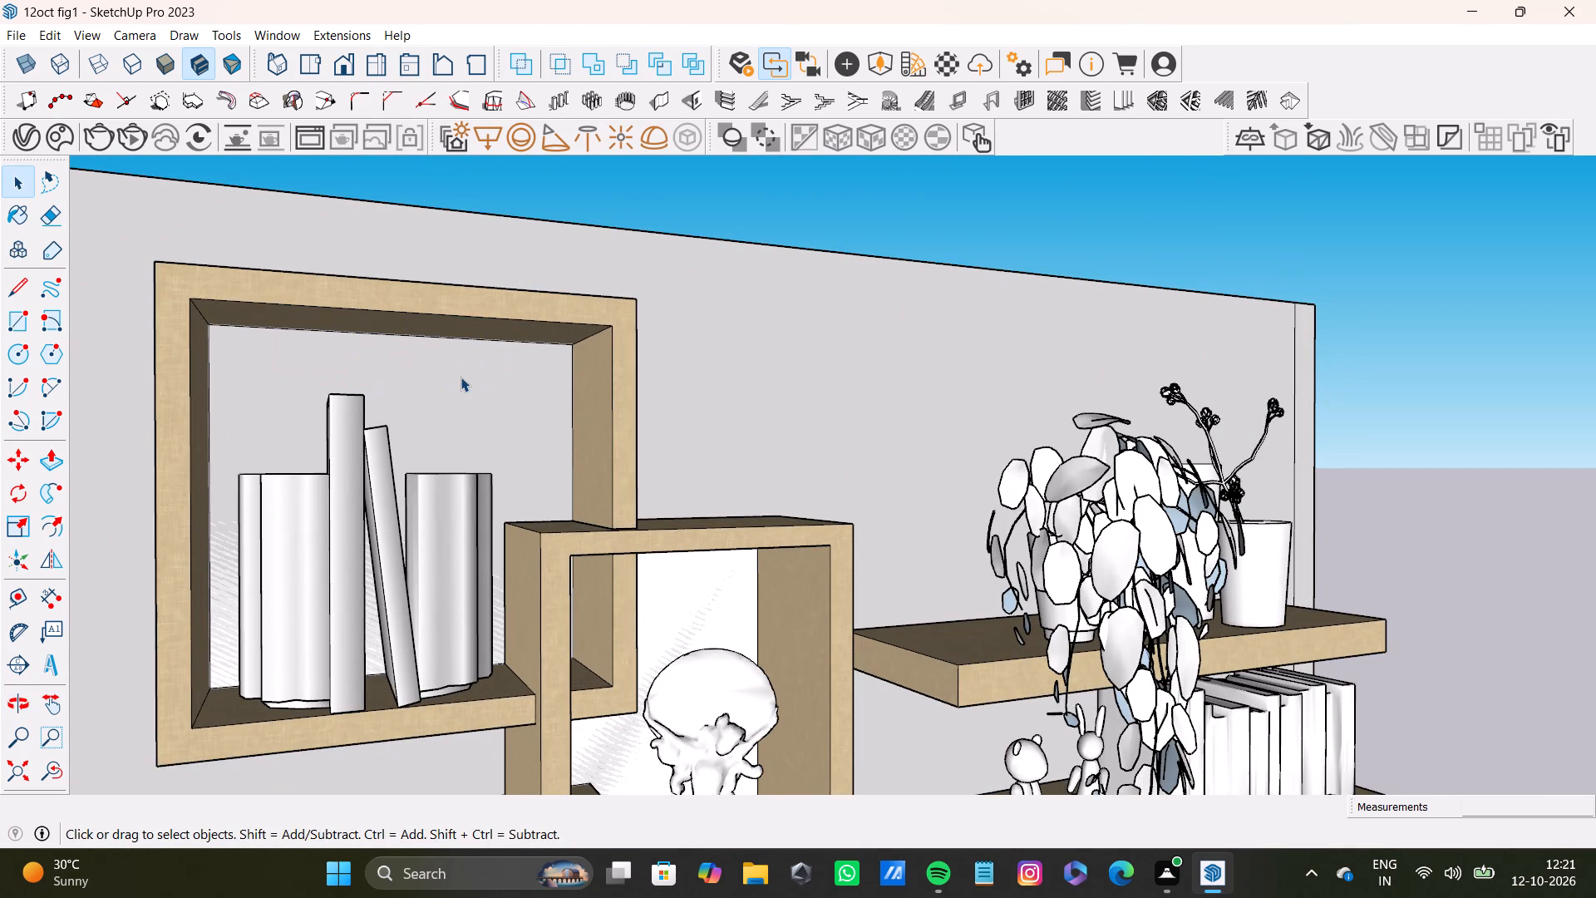
# Examine the desk from above and up close, including its grey stone leg, wooden top and tiled floor.
pyautogui.scroll(-12, 561, 358)
pyautogui.moveTo(599, 530); pyautogui.dragTo(533, 672, button='middle')
pyautogui.scroll(-5, 536, 632)
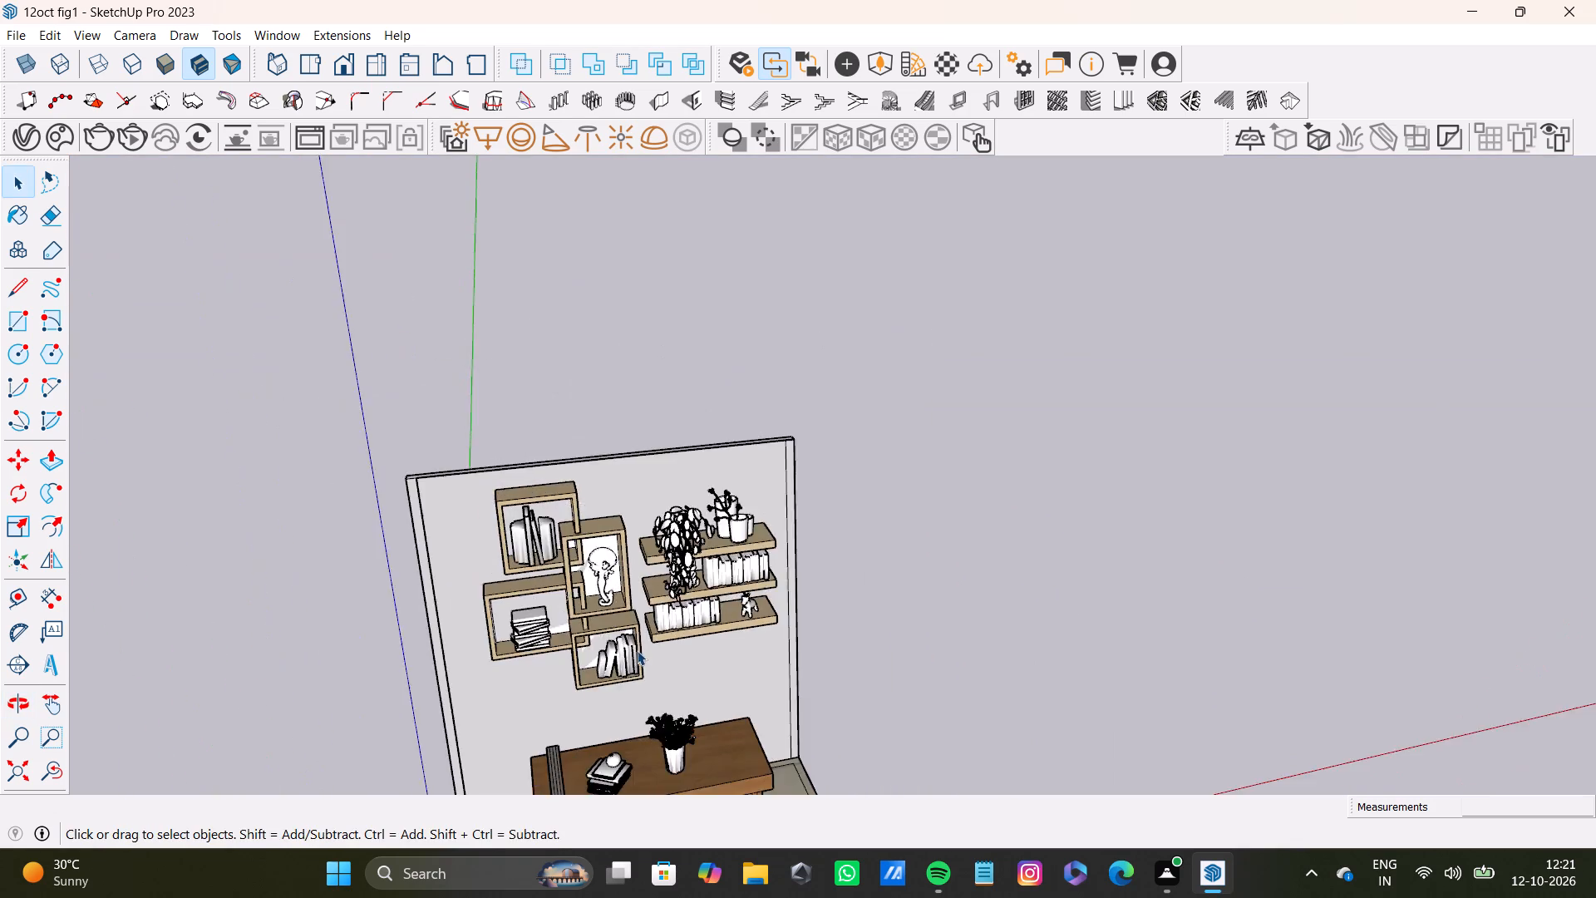
pyautogui.scroll(-5, 637, 650)
pyautogui.keyDown('shift'); pyautogui.moveTo(639, 669); pyautogui.dragTo(981, 328, button='middle'); pyautogui.keyUp('shift')
pyautogui.scroll(9, 788, 459)
pyautogui.moveTo(760, 477); pyautogui.dragTo(685, 626, button='middle')
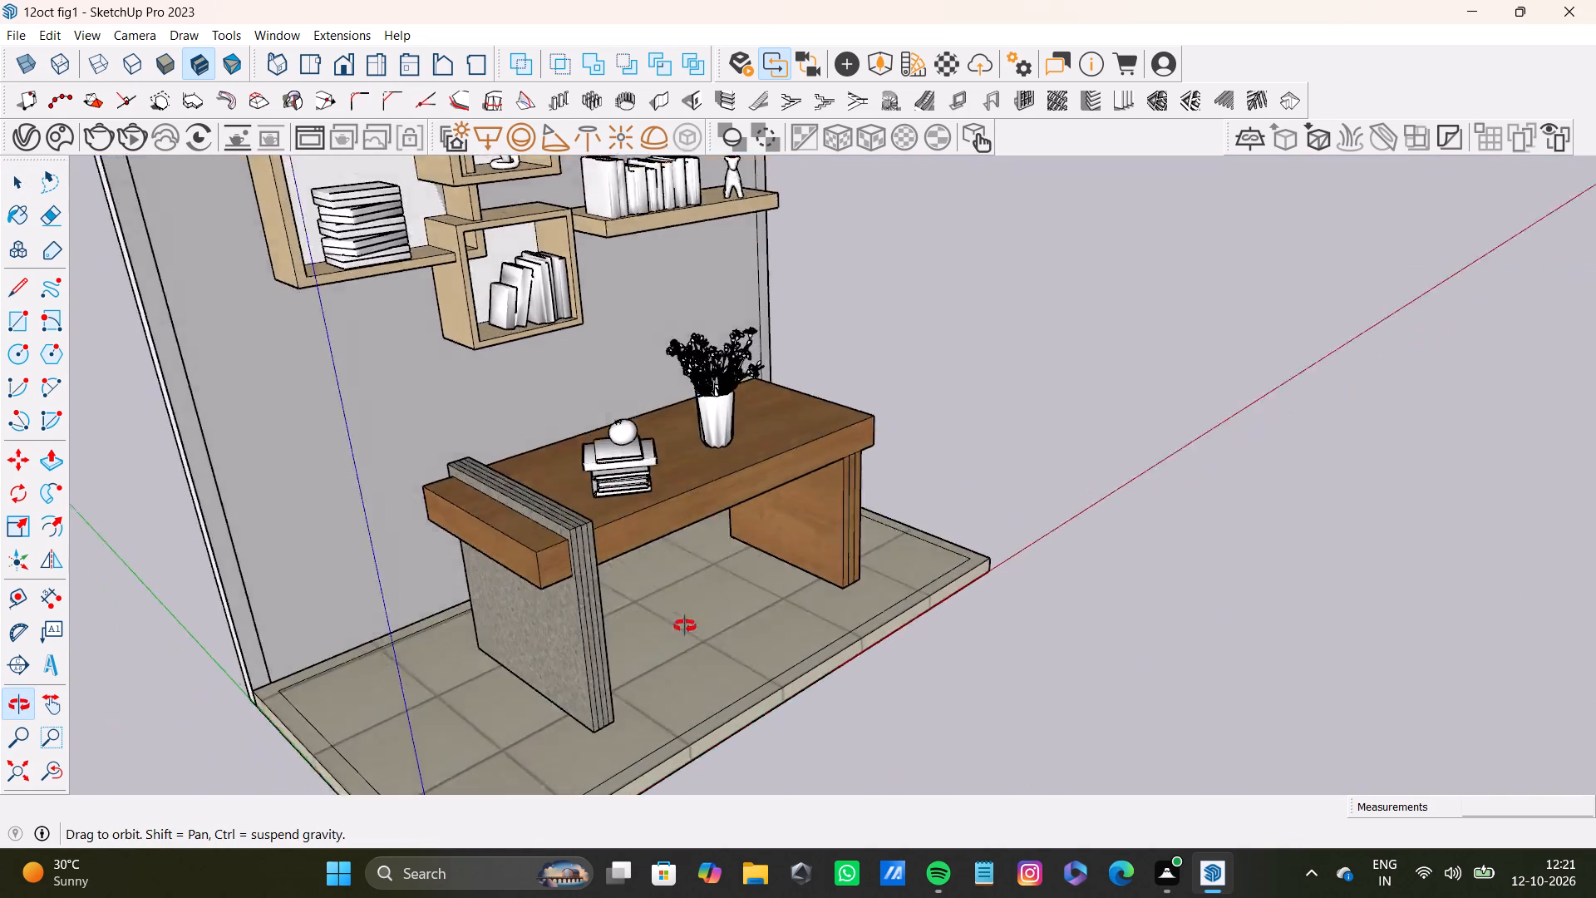
pyautogui.moveTo(685, 626); pyautogui.dragTo(667, 704, button='middle')
pyautogui.scroll(9, 581, 542)
pyautogui.scroll(-9, 583, 516)
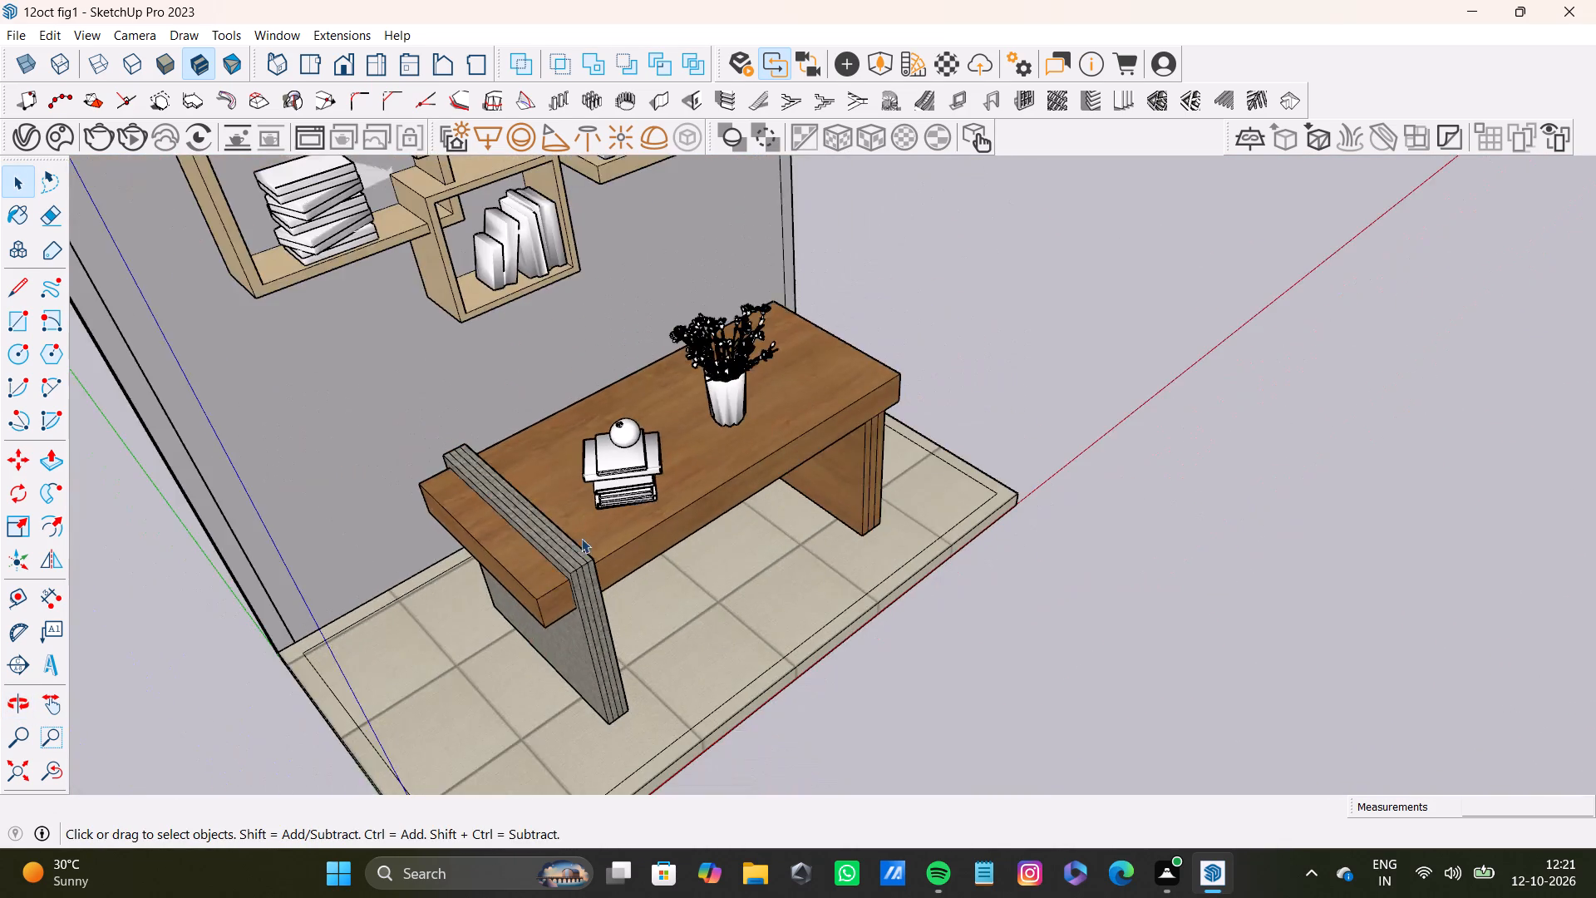
pyautogui.moveTo(581, 538); pyautogui.dragTo(463, 583, button='middle')
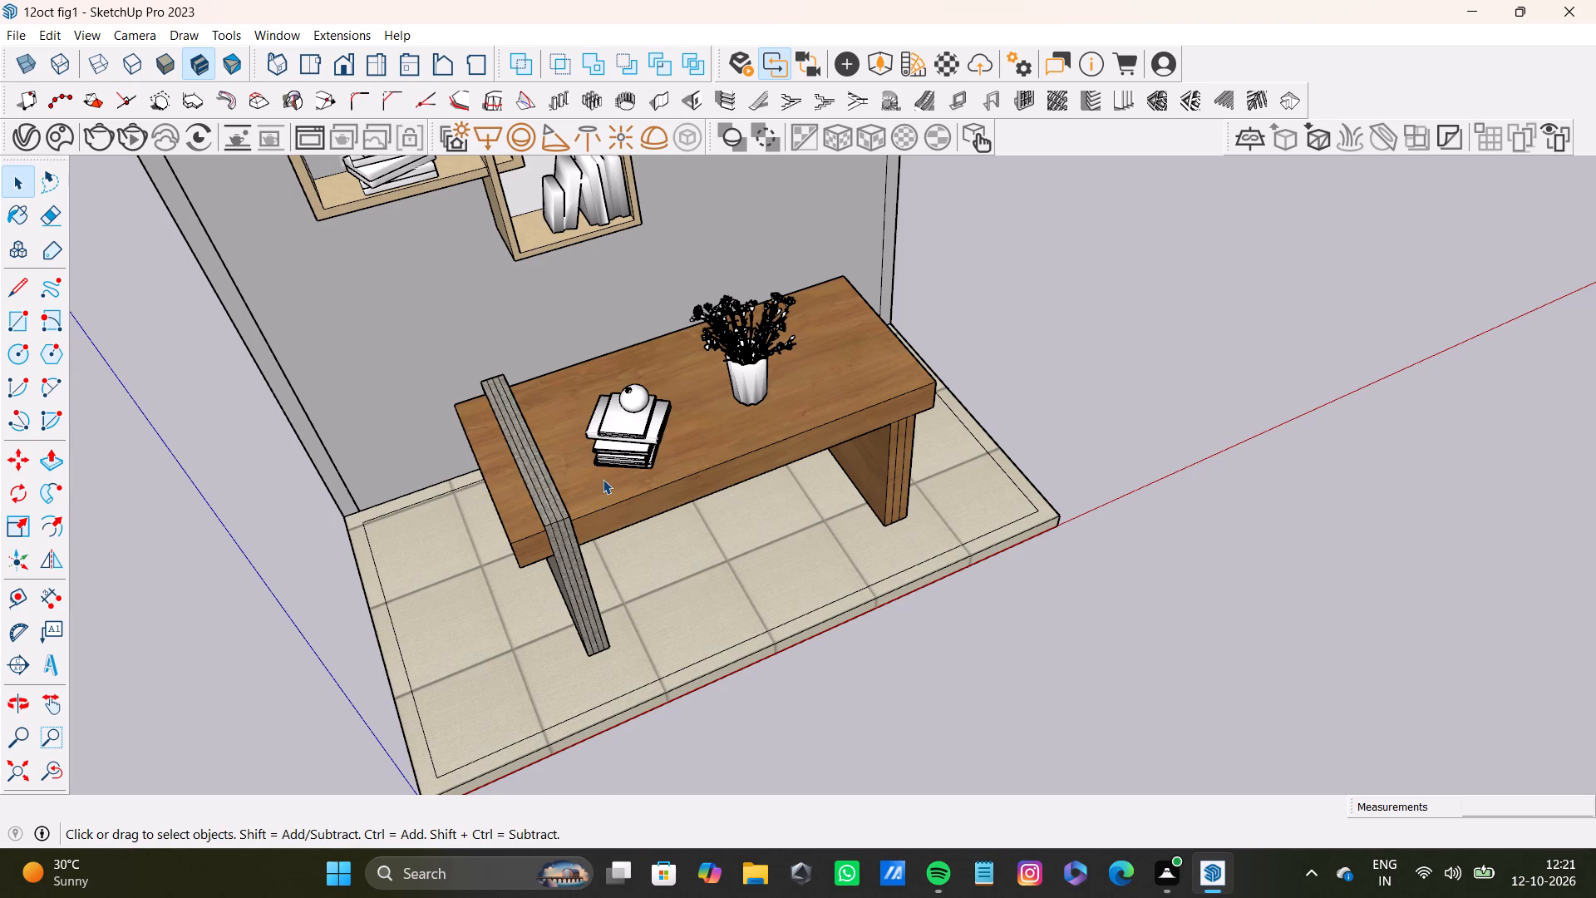
pyautogui.scroll(2, 601, 479)
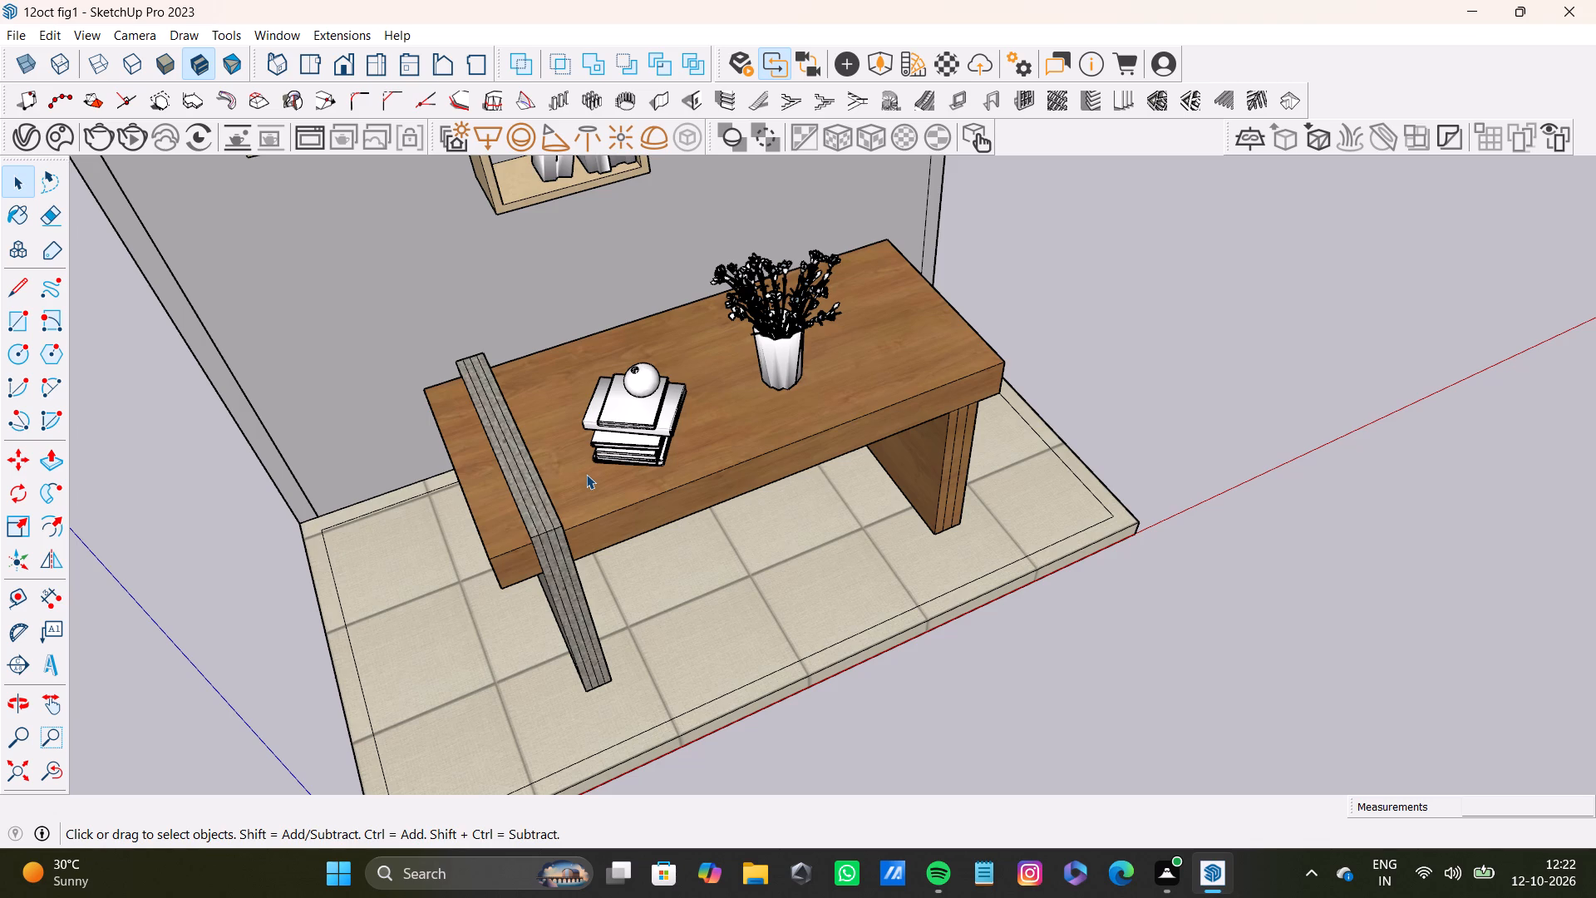
pyautogui.scroll(-6, 879, 218)
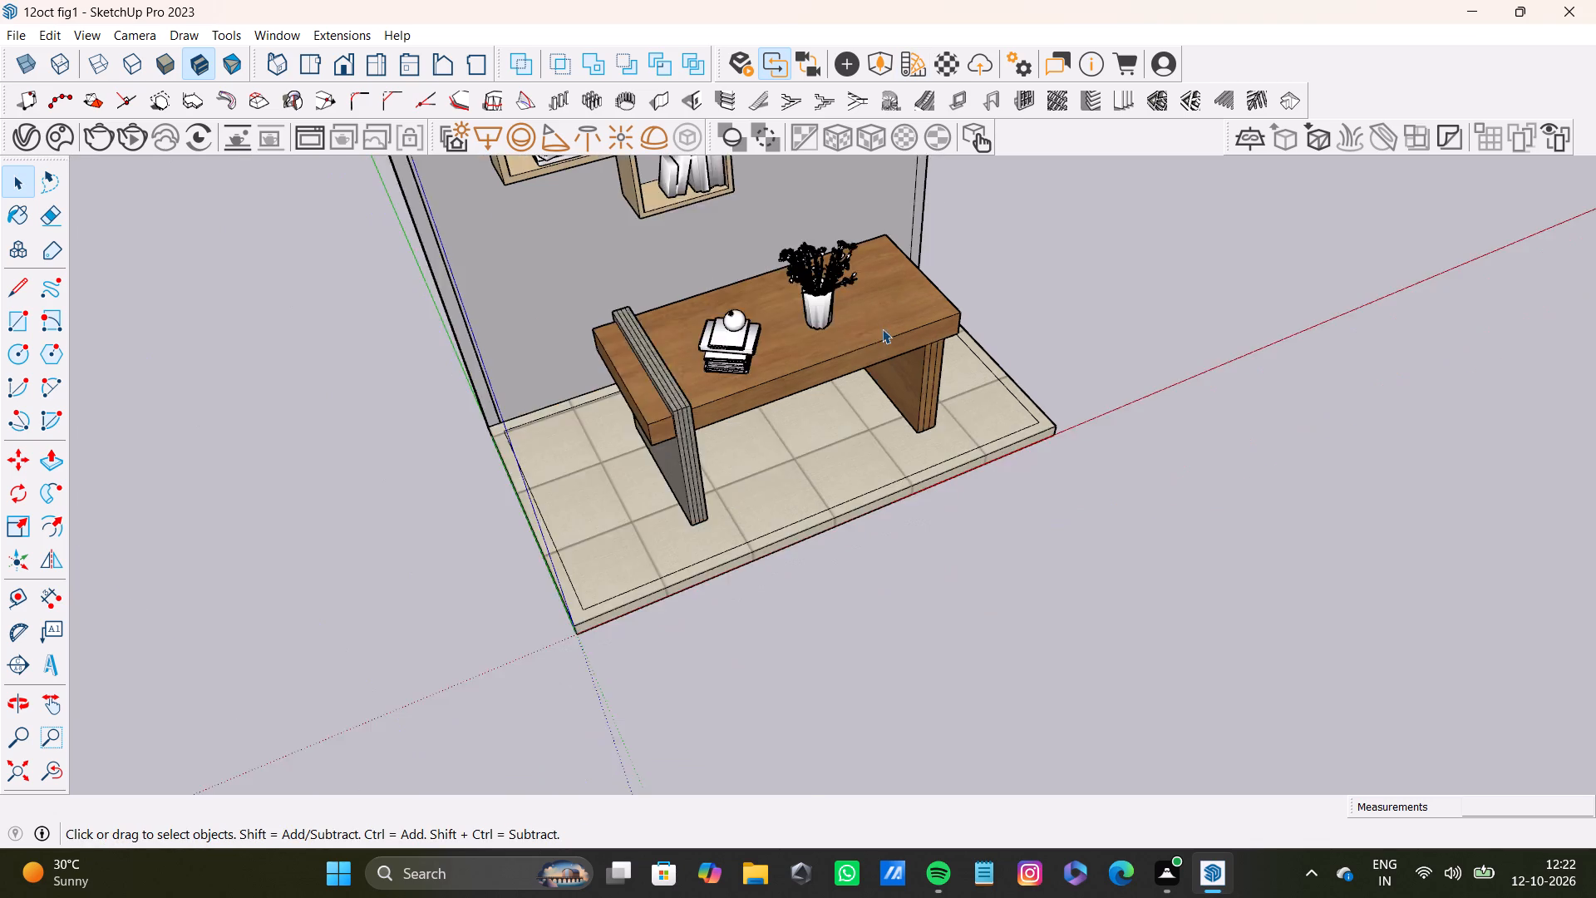
pyautogui.scroll(-2, 882, 328)
pyautogui.scroll(10, 751, 366)
pyautogui.scroll(16, 749, 367)
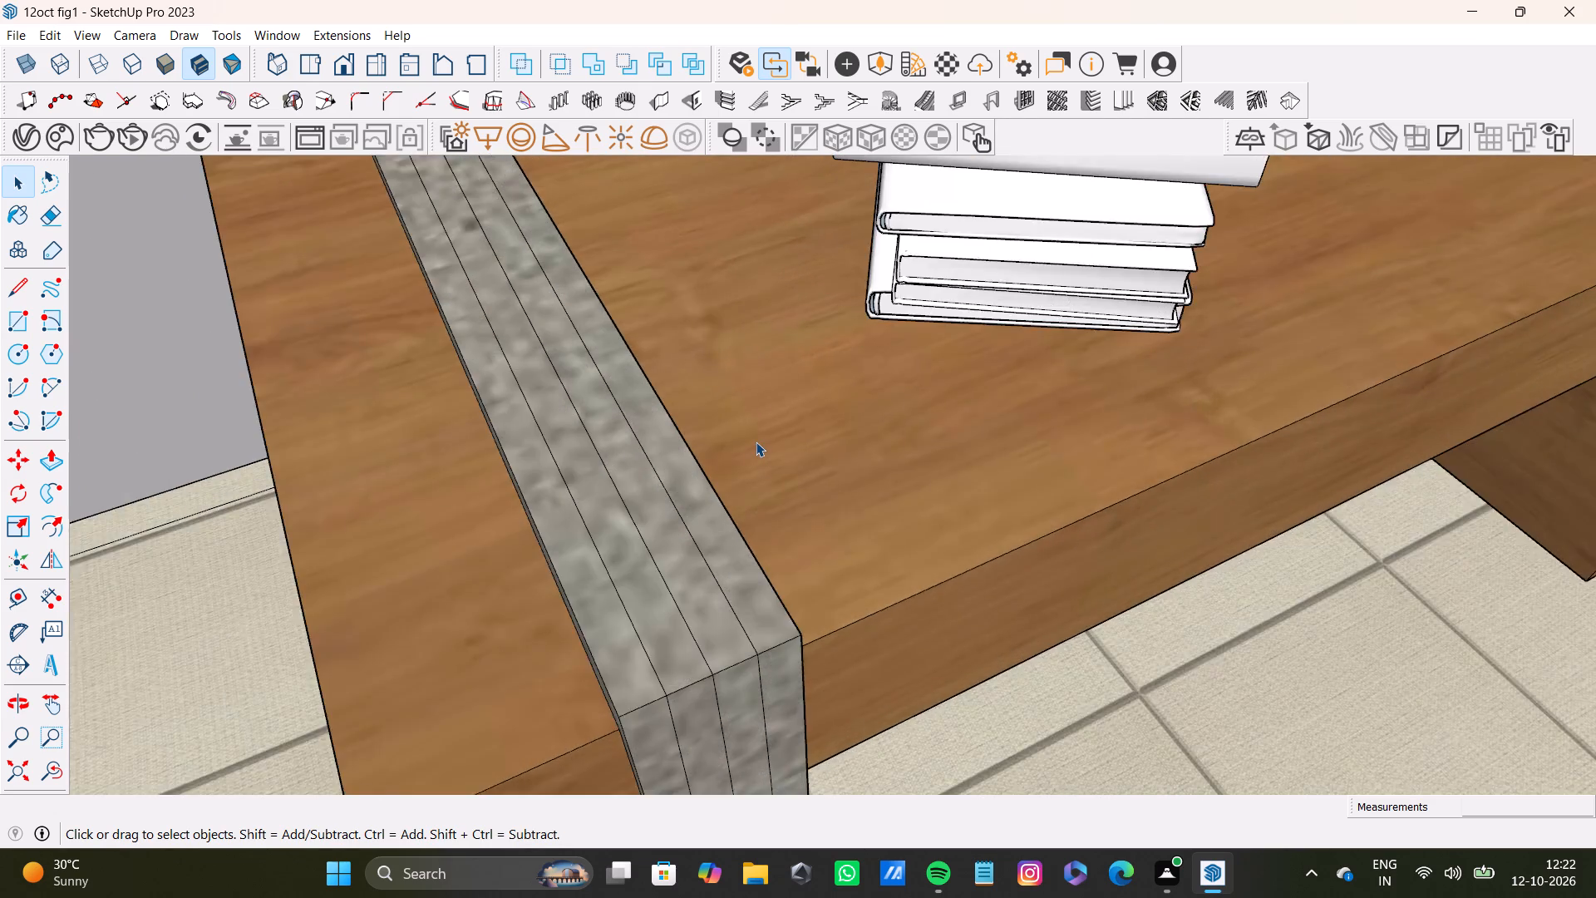
pyautogui.scroll(2, 756, 442)
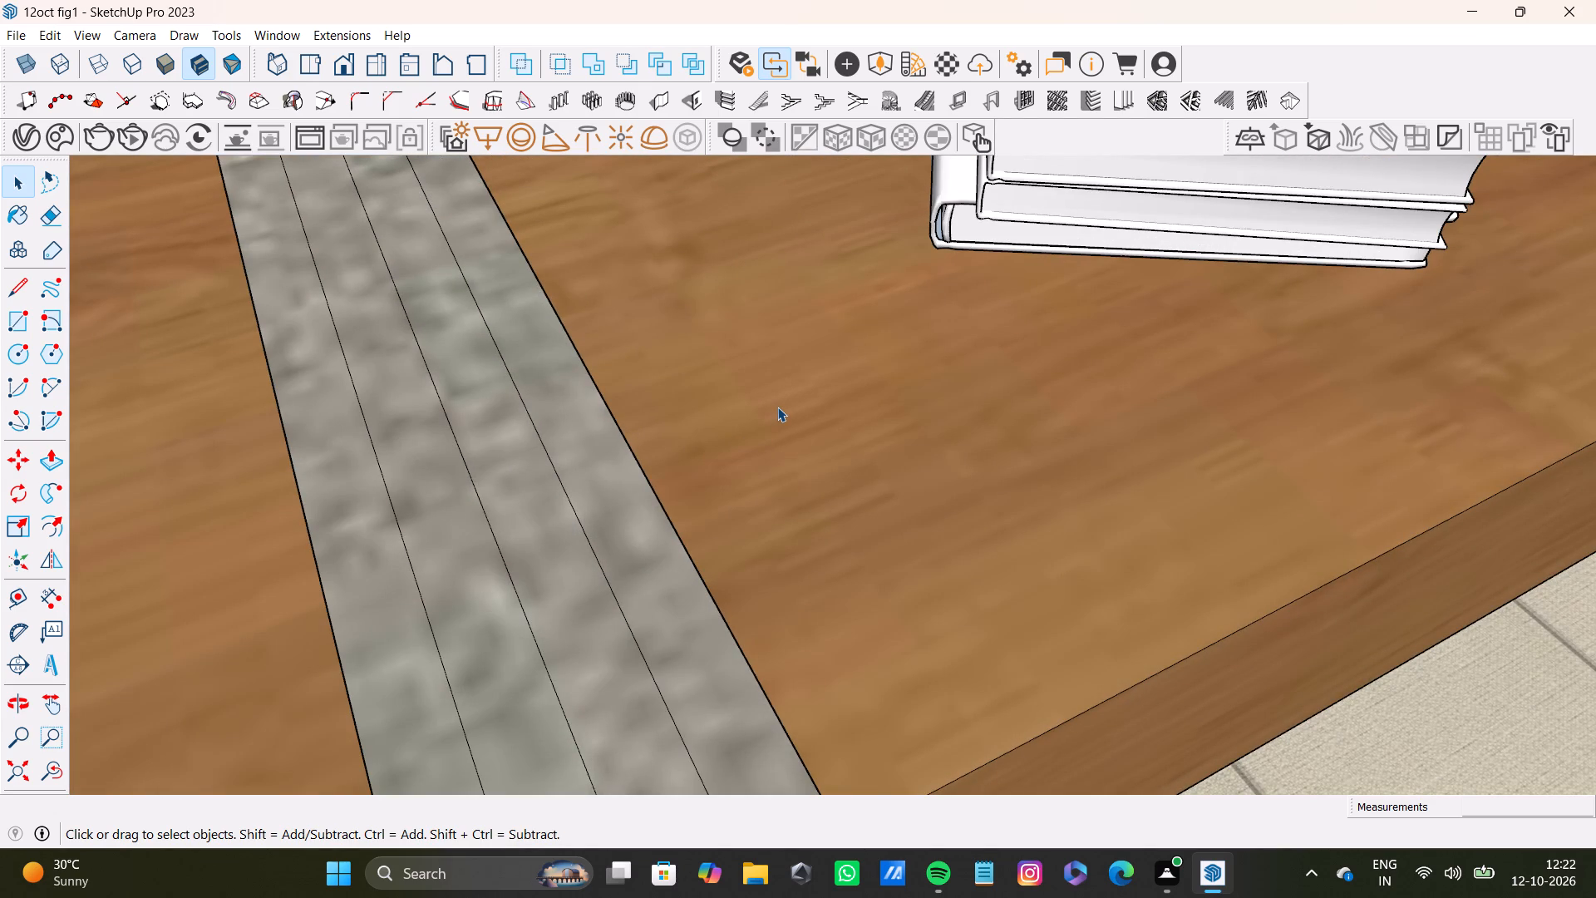
pyautogui.scroll(-20, 712, 493)
pyautogui.scroll(-3, 712, 493)
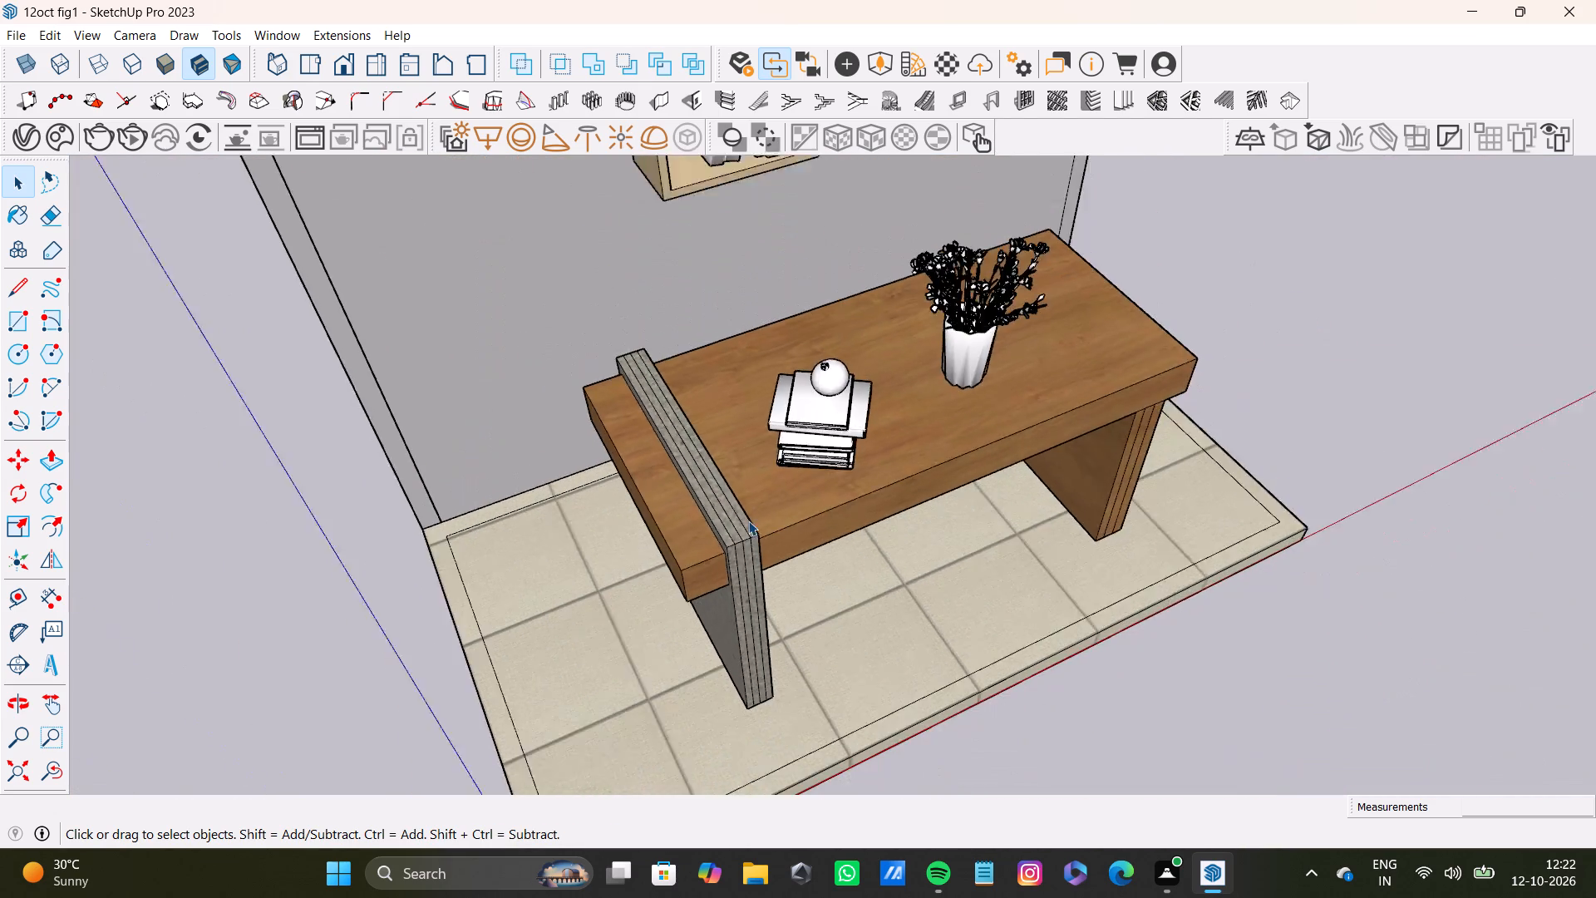
pyautogui.scroll(-6, 748, 521)
pyautogui.moveTo(744, 525); pyautogui.dragTo(717, 210, button='middle')
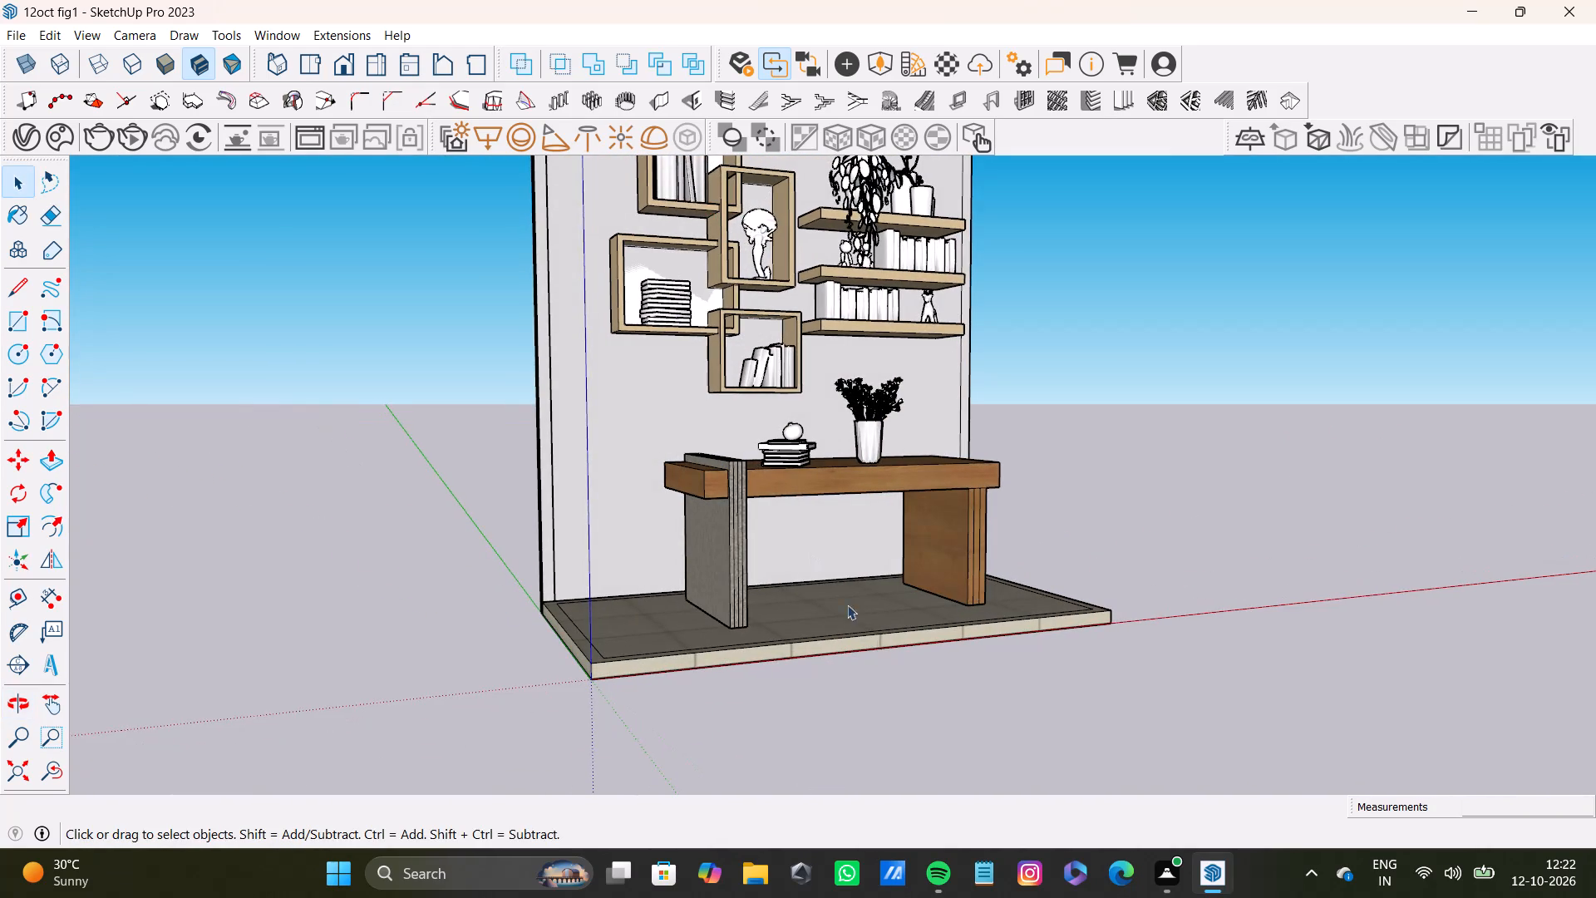
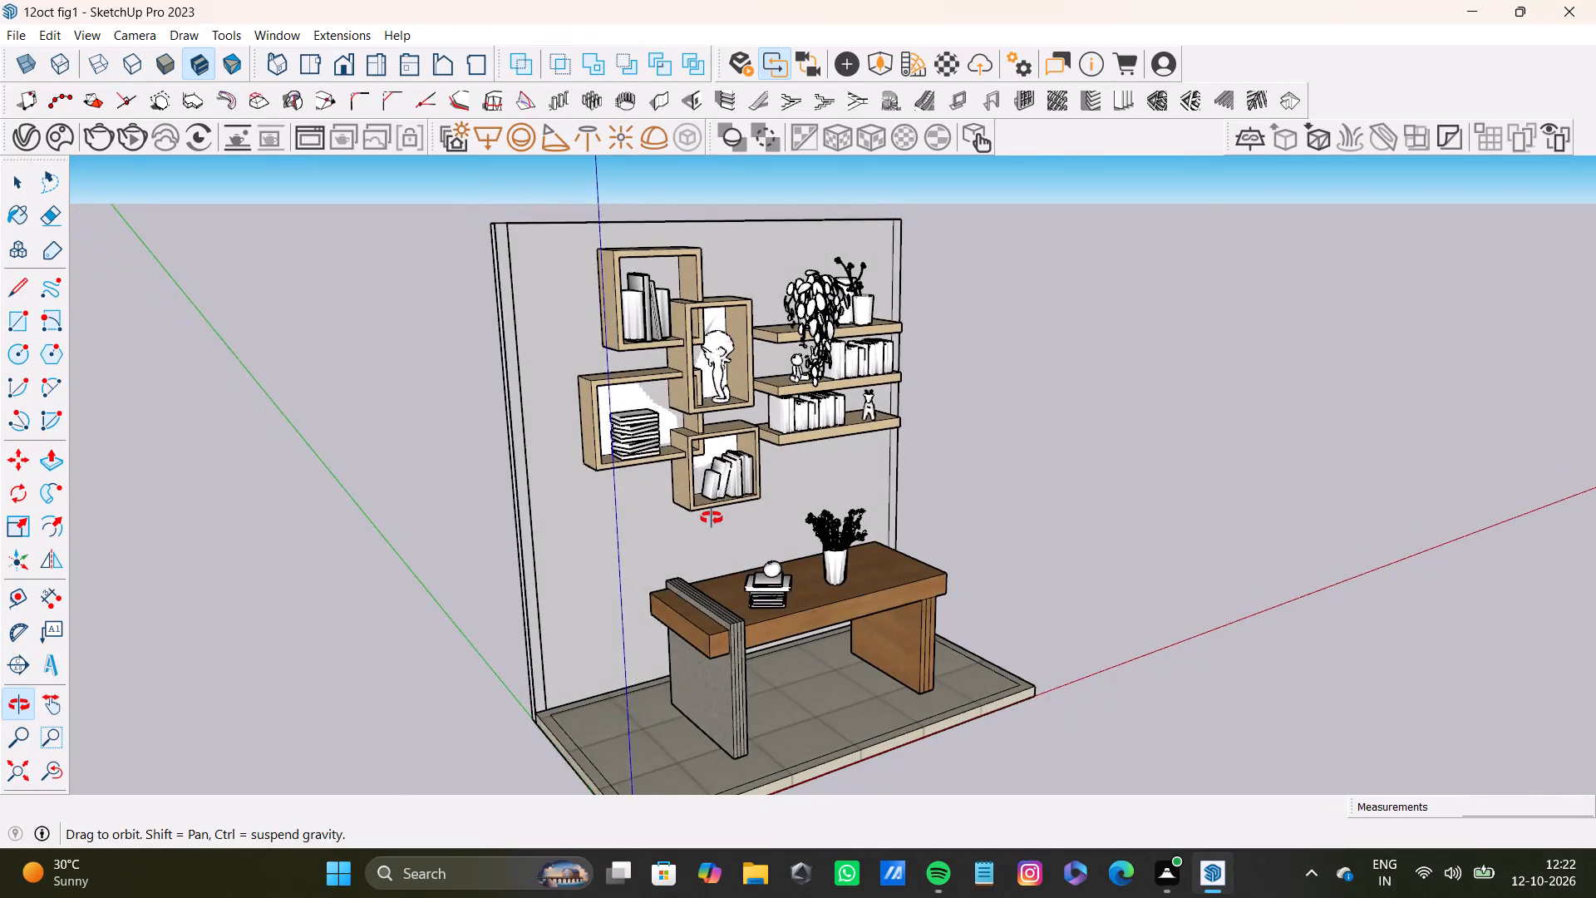
# Draw a rectangle about 8' 9" by 4' 8" on the ground along the red axis, beside the desk scene's tiled floor.
pyautogui.scroll(1, 683, 521)
pyautogui.scroll(-7, 690, 517)
pyautogui.moveTo(806, 592); pyautogui.dragTo(623, 607, button='middle')
pyautogui.scroll(3, 322, 410)
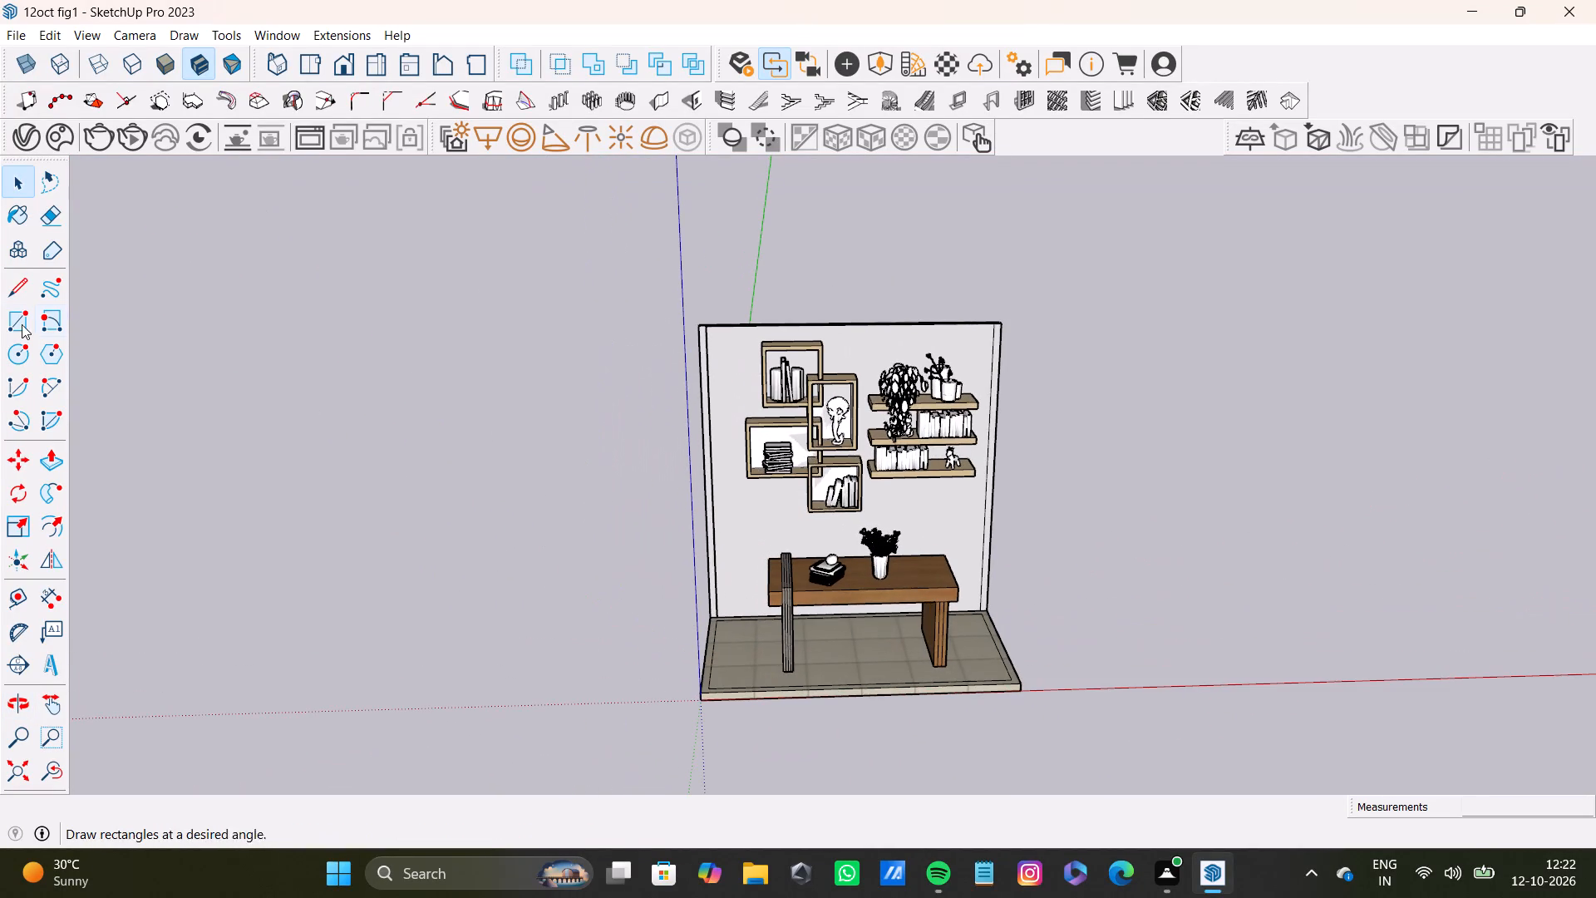
pyautogui.click(3, 324)
pyautogui.scroll(-8, 437, 451)
pyautogui.keyDown('shift'); pyautogui.moveTo(826, 569); pyautogui.dragTo(725, 598, button='middle'); pyautogui.keyUp('shift')
pyautogui.scroll(7, 779, 591)
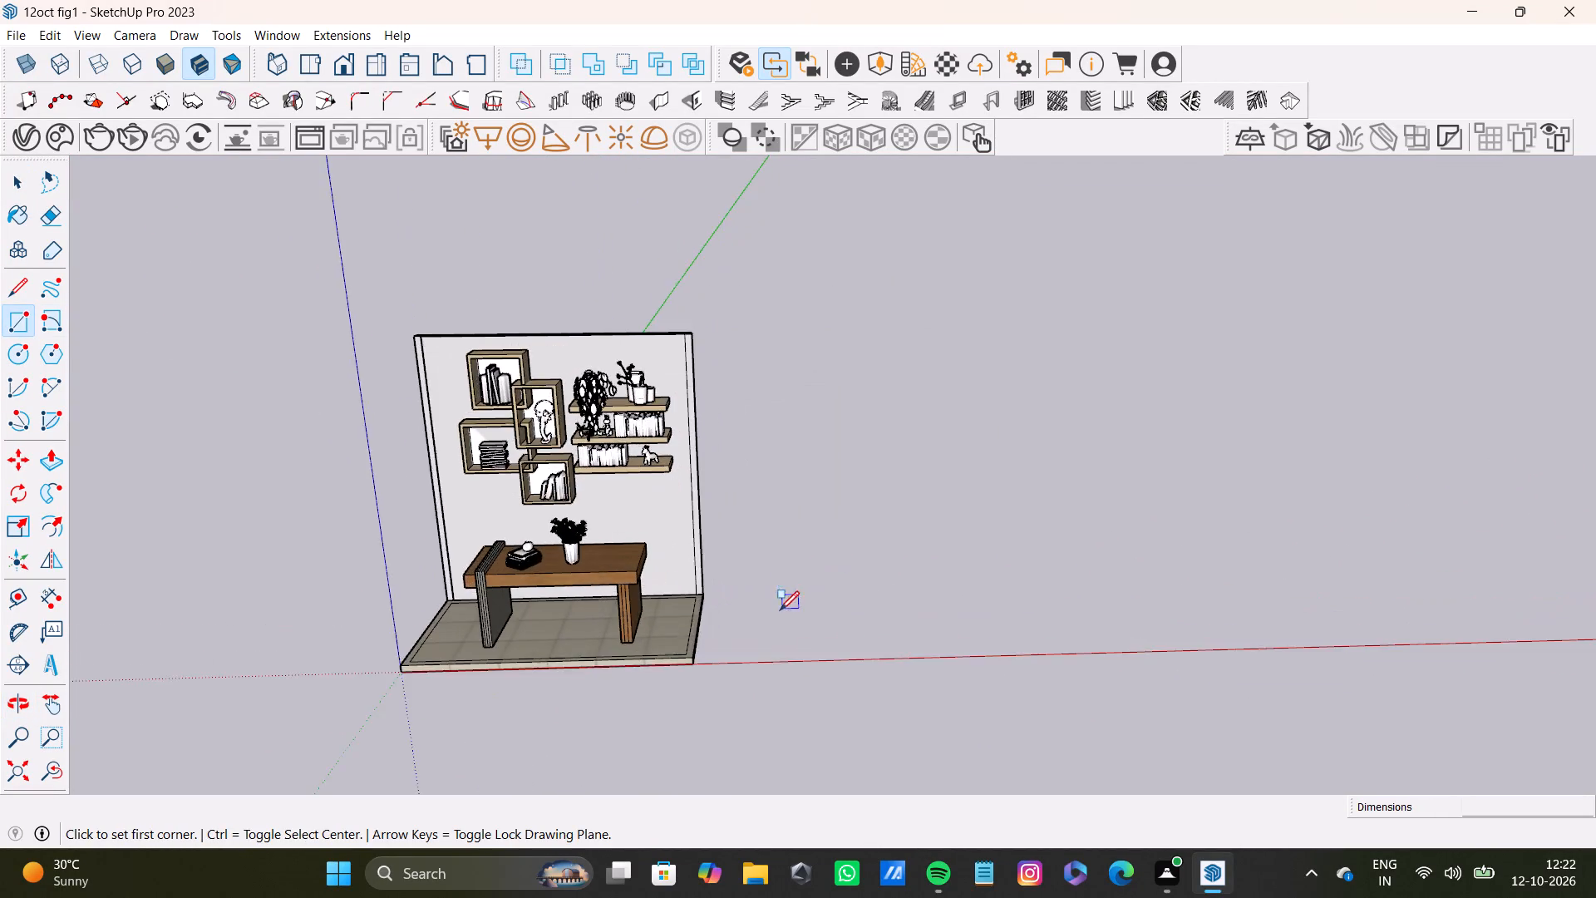
pyautogui.scroll(1, 780, 610)
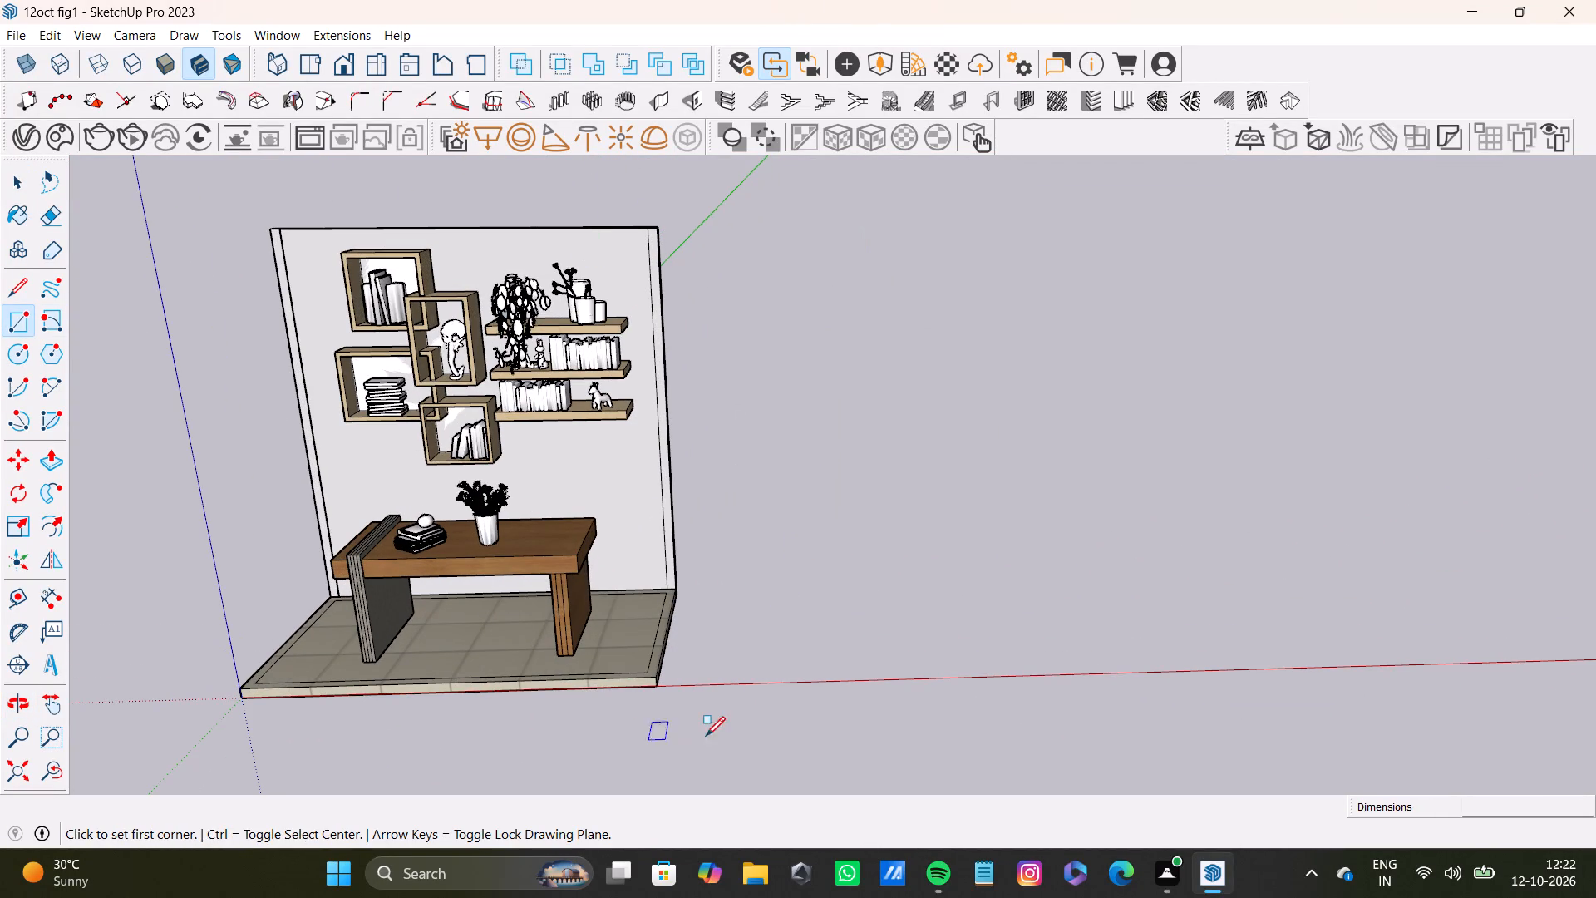
pyautogui.scroll(8, 750, 571)
pyautogui.click(748, 579)
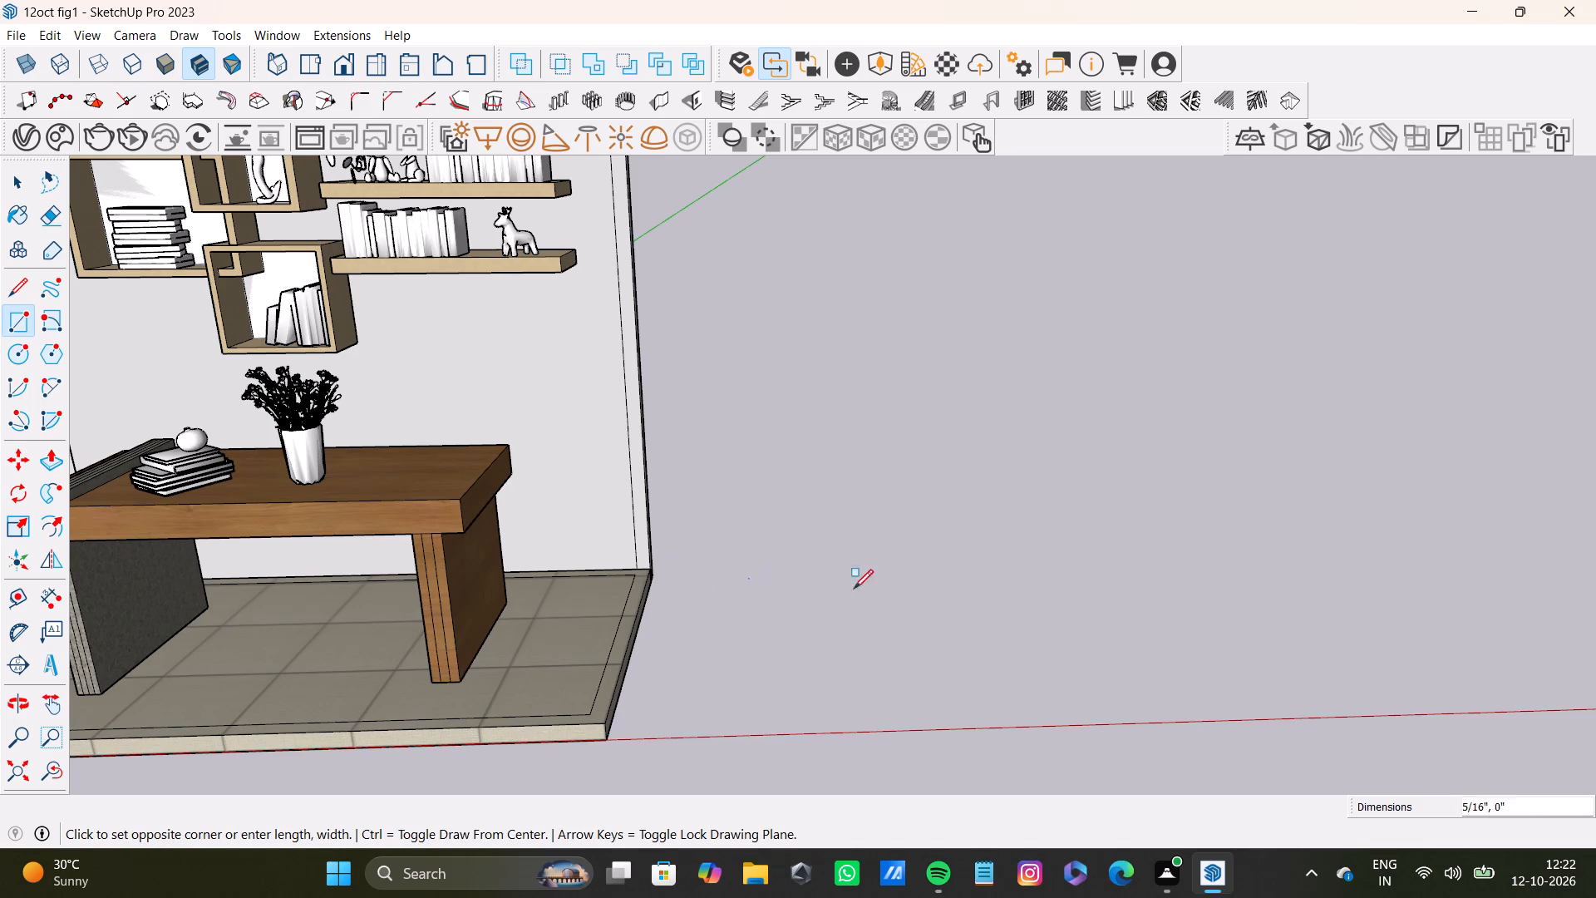
pyautogui.click(1420, 709)
# Place two guides parallel to the new rectangle's short edges, each about 6 1/2" inside its edge.
pyautogui.scroll(-5, 1147, 644)
pyautogui.moveTo(1131, 649); pyautogui.dragTo(1126, 827, button='middle')
pyautogui.scroll(-4, 973, 626)
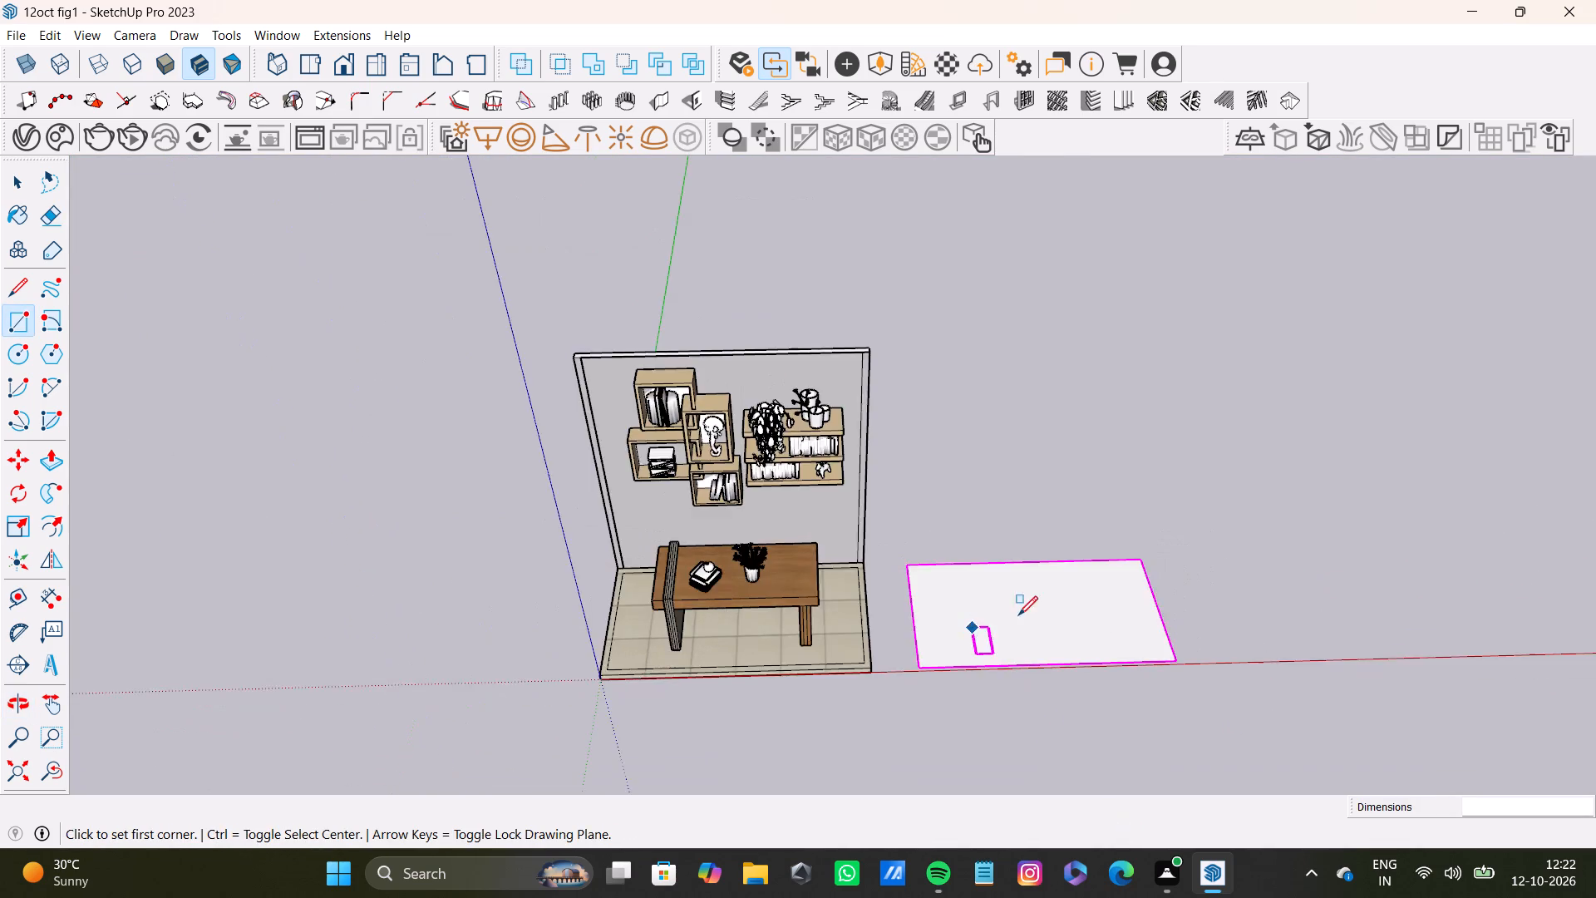
pyautogui.keyDown('shift'); pyautogui.moveTo(1022, 612); pyautogui.dragTo(851, 713, button='middle'); pyautogui.keyUp('shift')
pyautogui.scroll(11, 872, 646)
pyautogui.scroll(-8, 856, 620)
pyautogui.moveTo(864, 617); pyautogui.dragTo(909, 619, button='middle')
pyautogui.press('f')
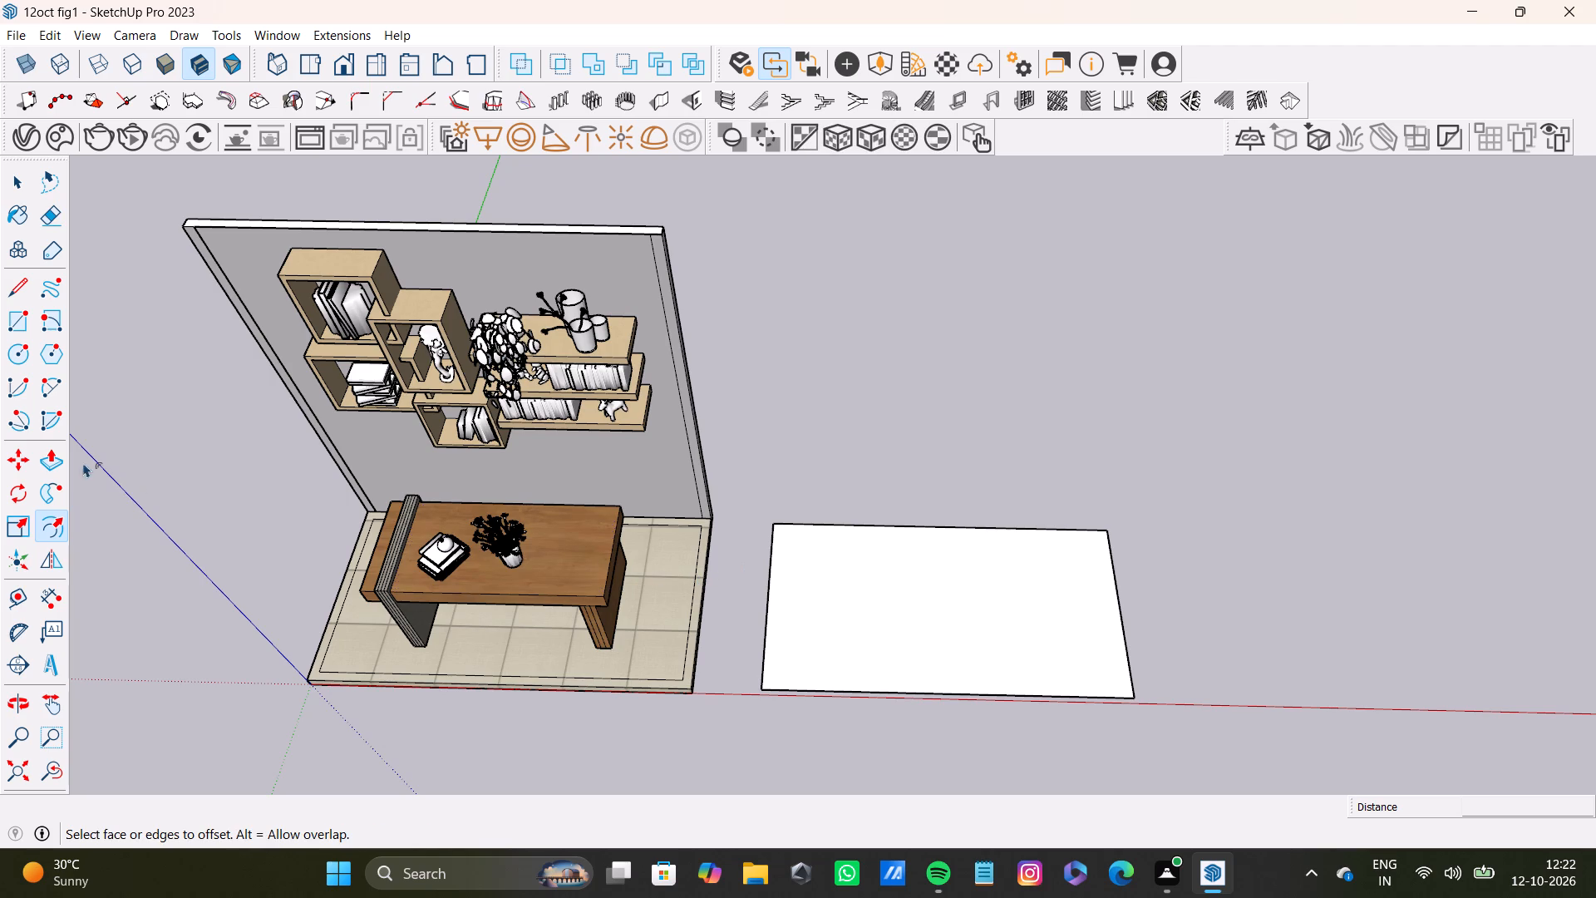
pyautogui.click(14, 594)
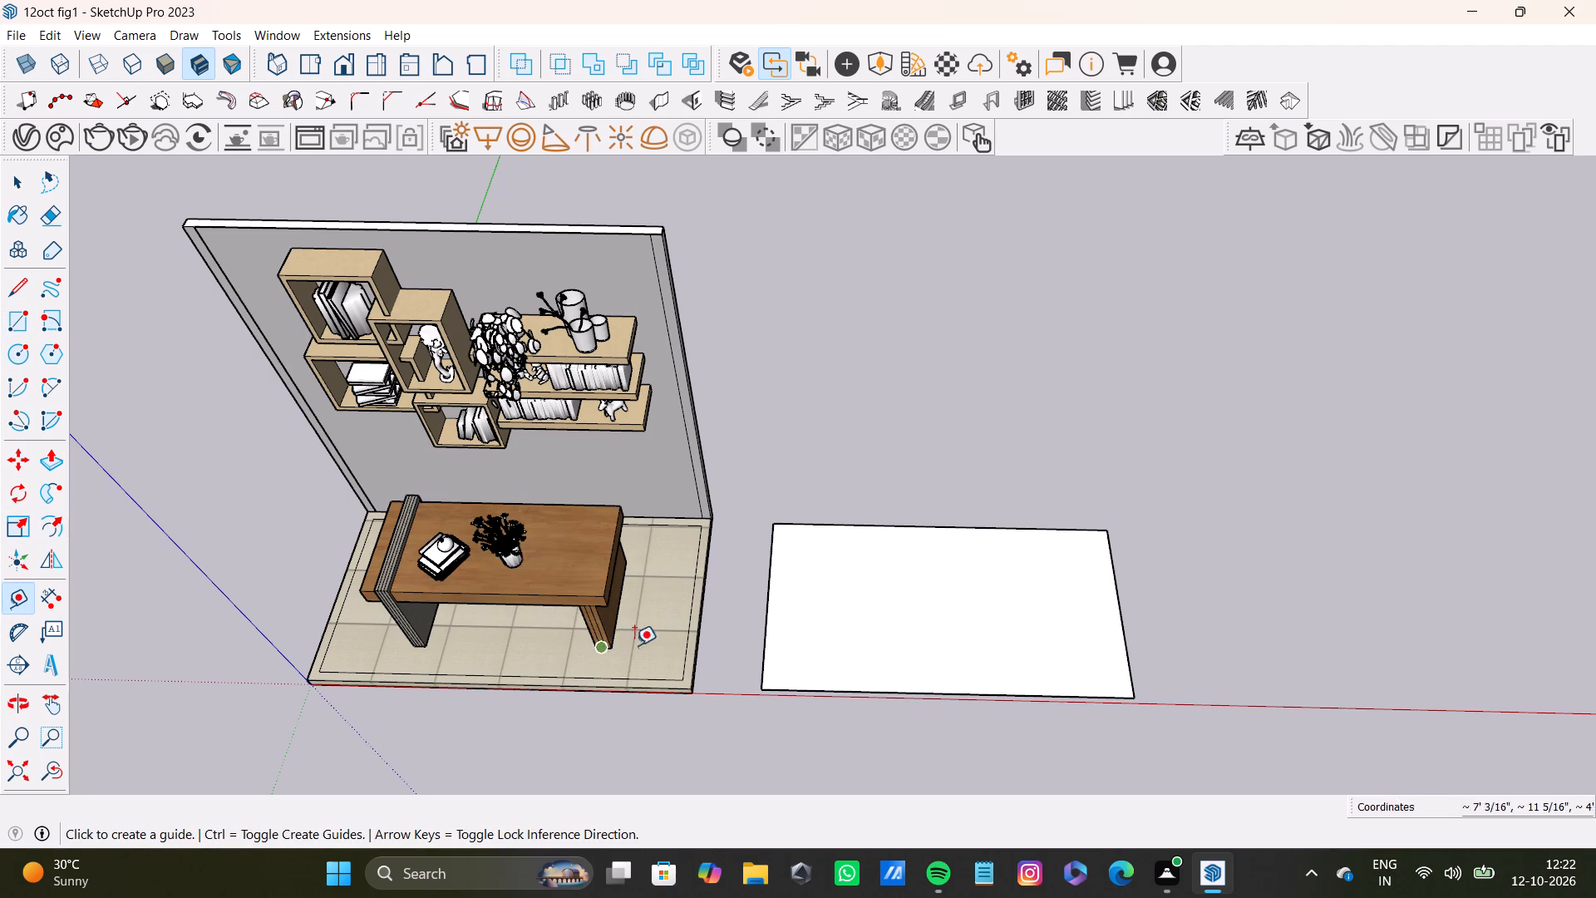
pyautogui.scroll(7, 718, 632)
pyautogui.click(778, 595)
pyautogui.scroll(-3, 993, 630)
pyautogui.keyDown('shift'); pyautogui.moveTo(1042, 639); pyautogui.dragTo(900, 638, button='middle'); pyautogui.keyUp('shift')
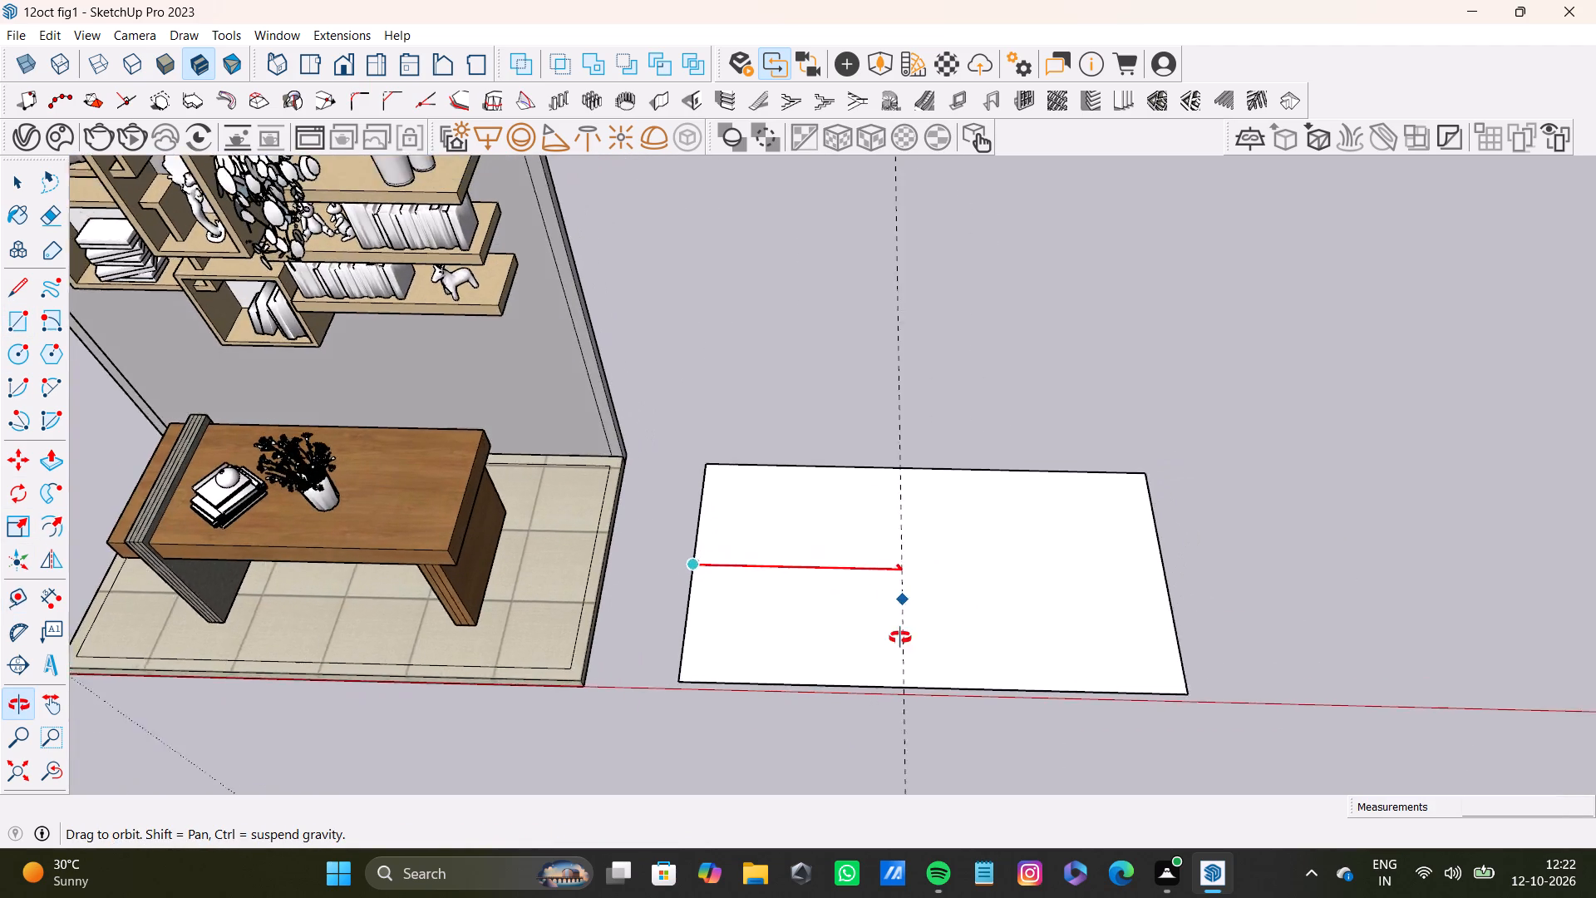
pyautogui.keyDown('shift'); pyautogui.moveTo(900, 638); pyautogui.dragTo(907, 625, button='middle'); pyautogui.keyUp('shift')
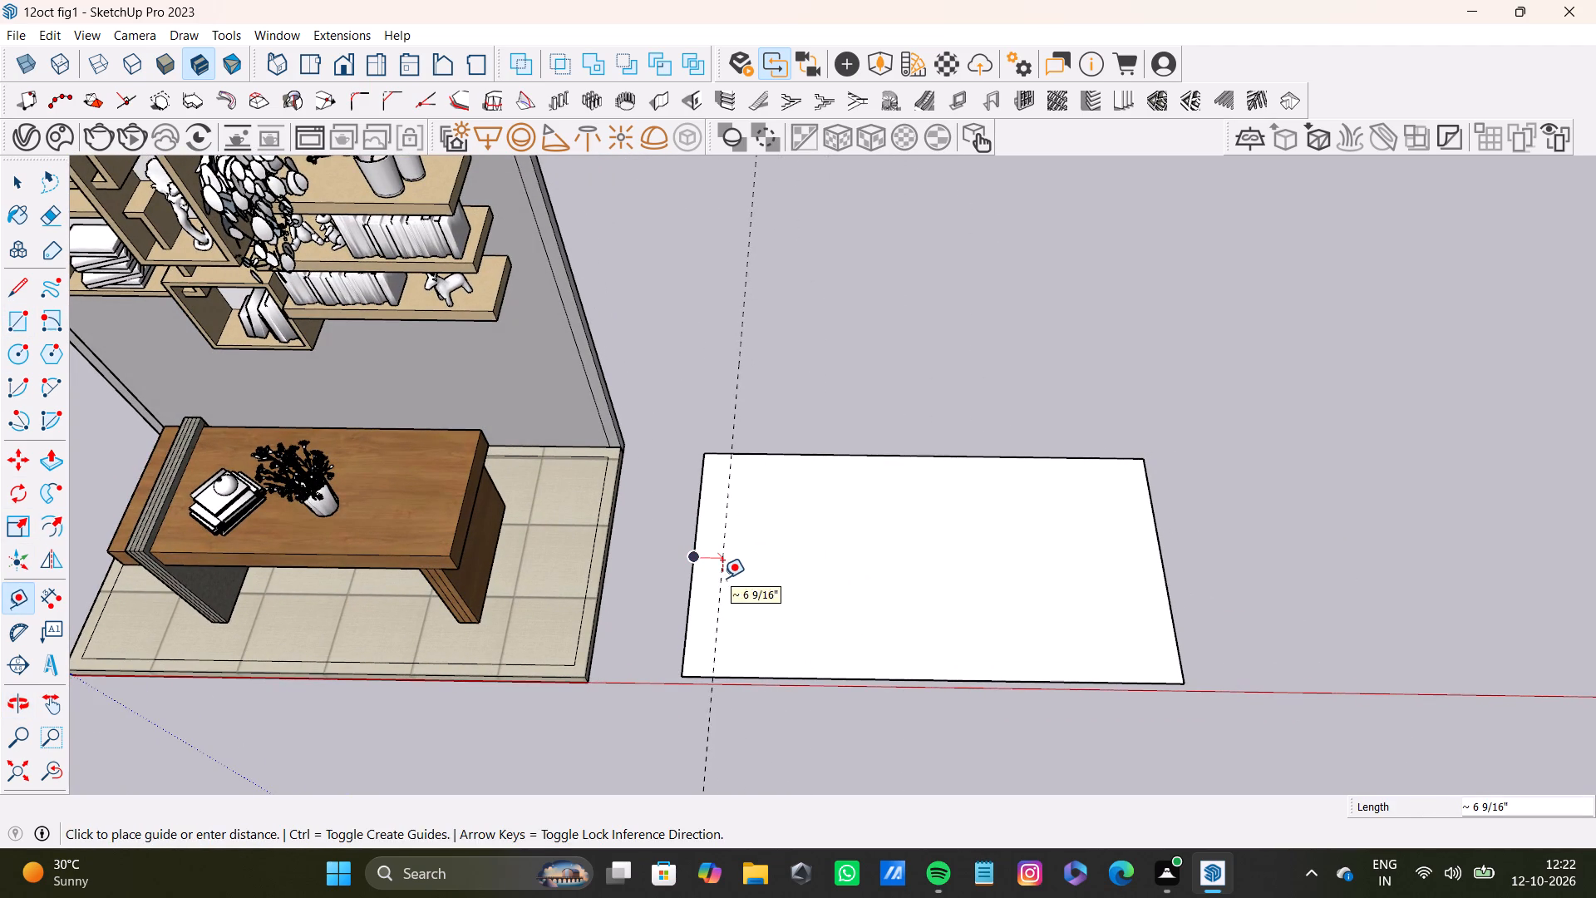
pyautogui.click(722, 578)
pyautogui.click(722, 597)
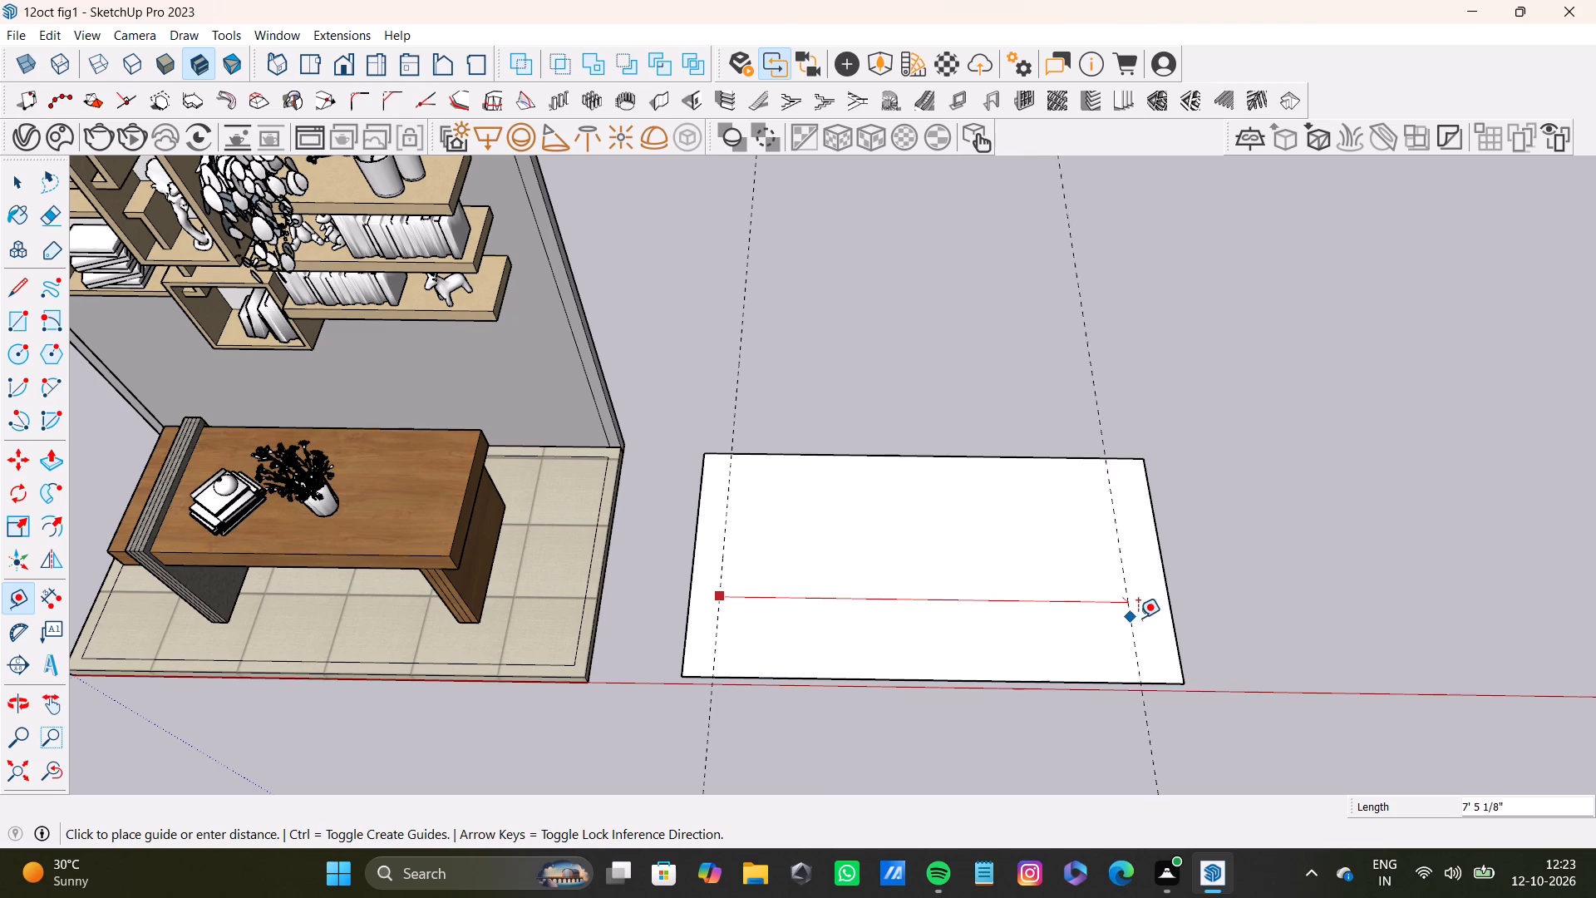
pyautogui.click(1139, 611)
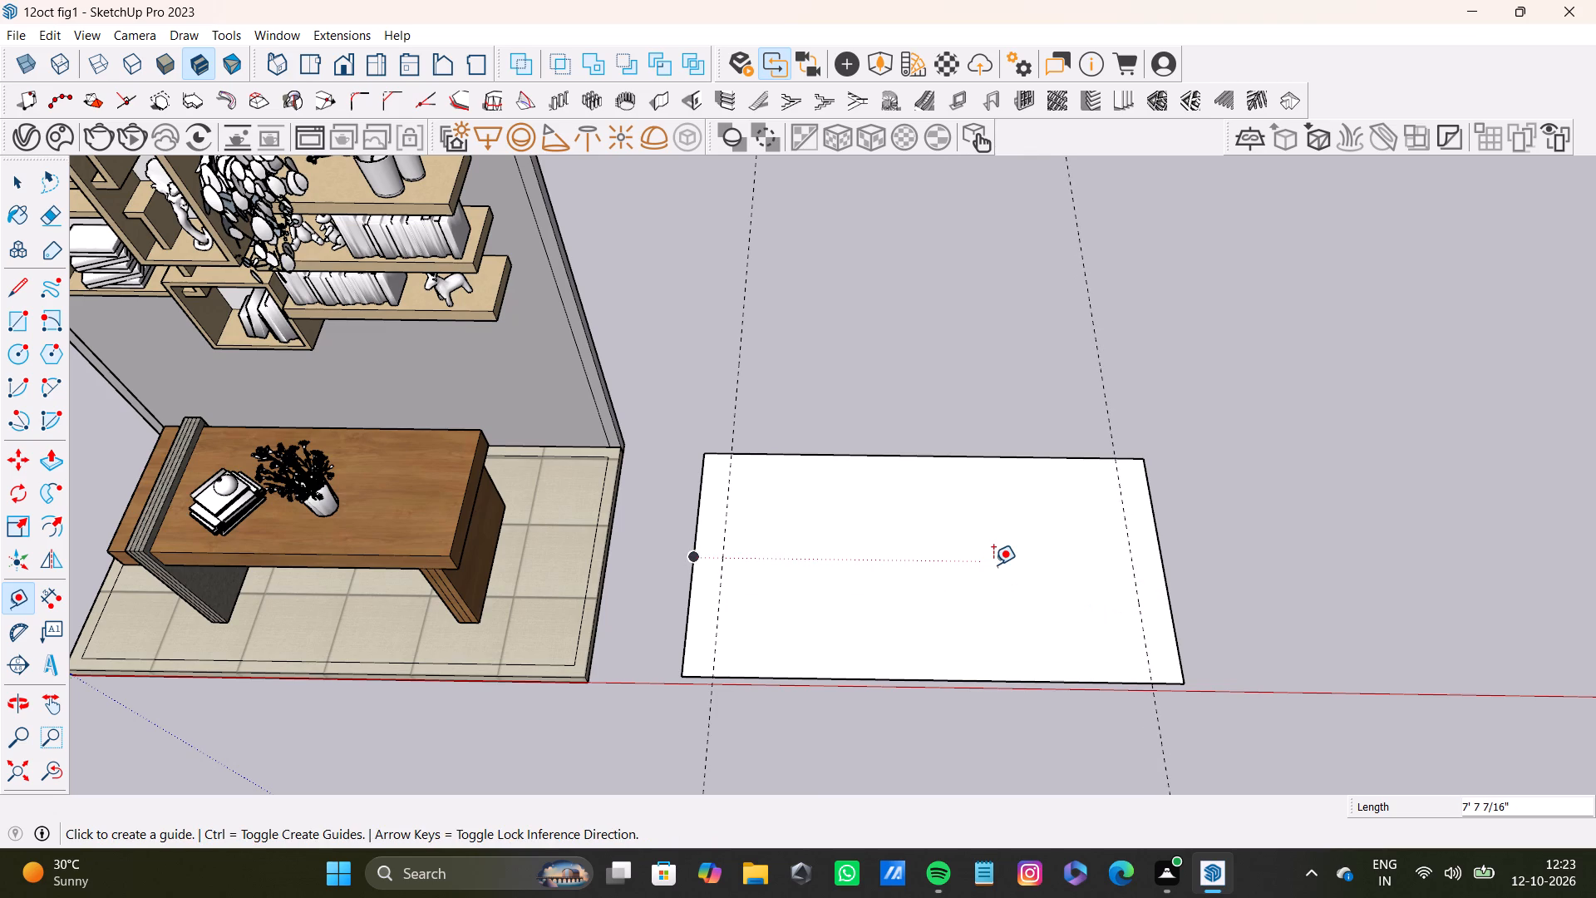
# Place a guide about 6 1/8" inside the rectangle's long edge farthest from the red axis.
pyautogui.scroll(4, 975, 577)
pyautogui.click(918, 402)
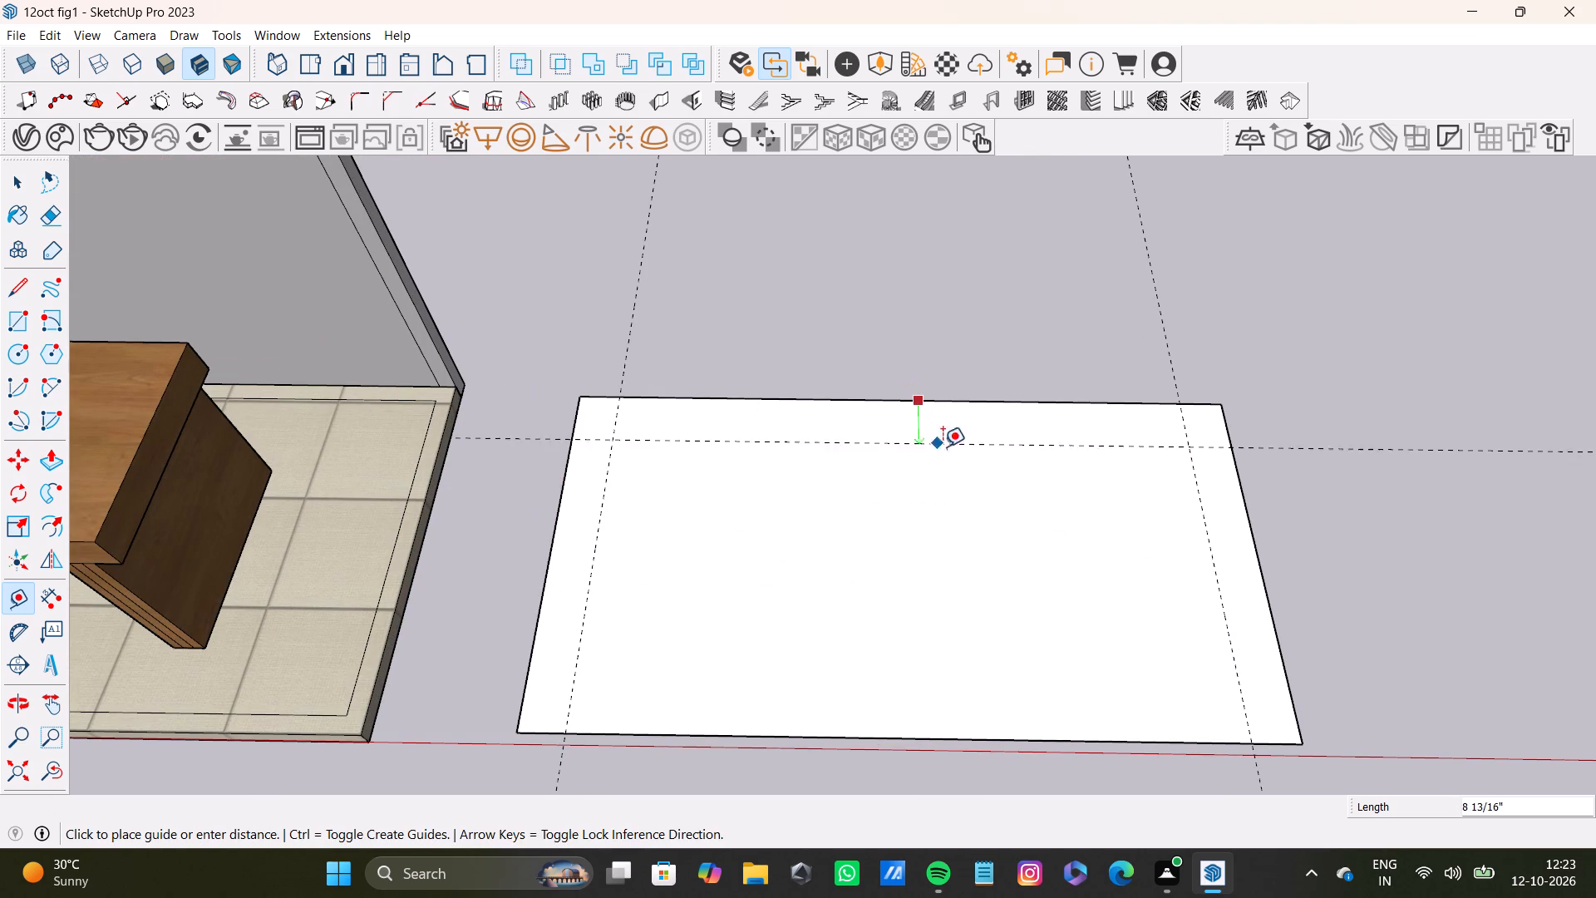
pyautogui.click(1183, 436)
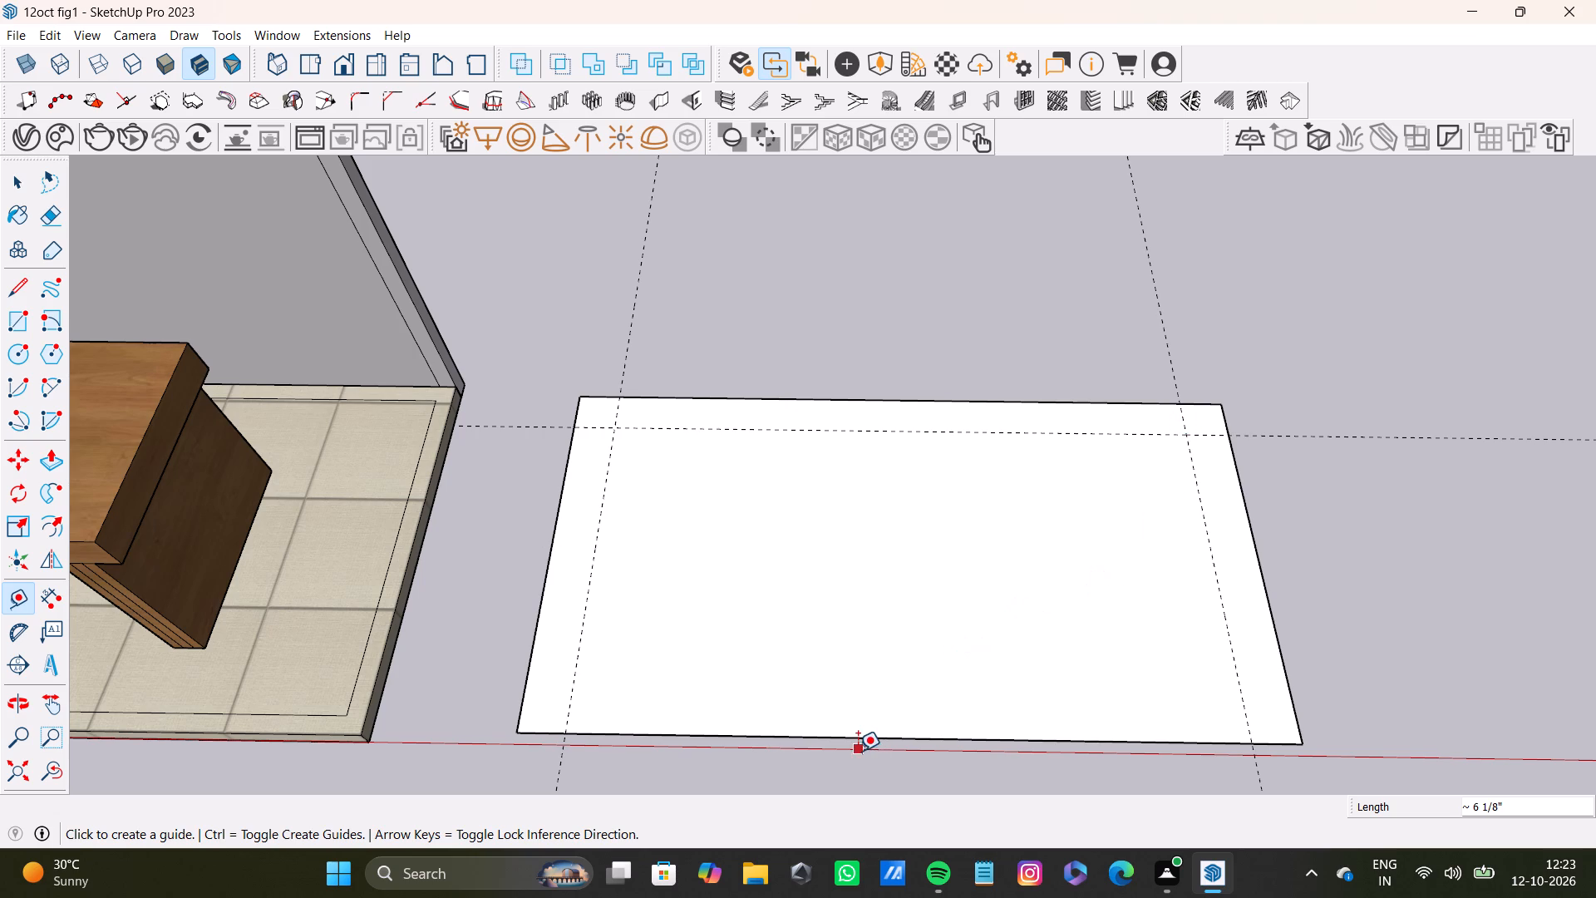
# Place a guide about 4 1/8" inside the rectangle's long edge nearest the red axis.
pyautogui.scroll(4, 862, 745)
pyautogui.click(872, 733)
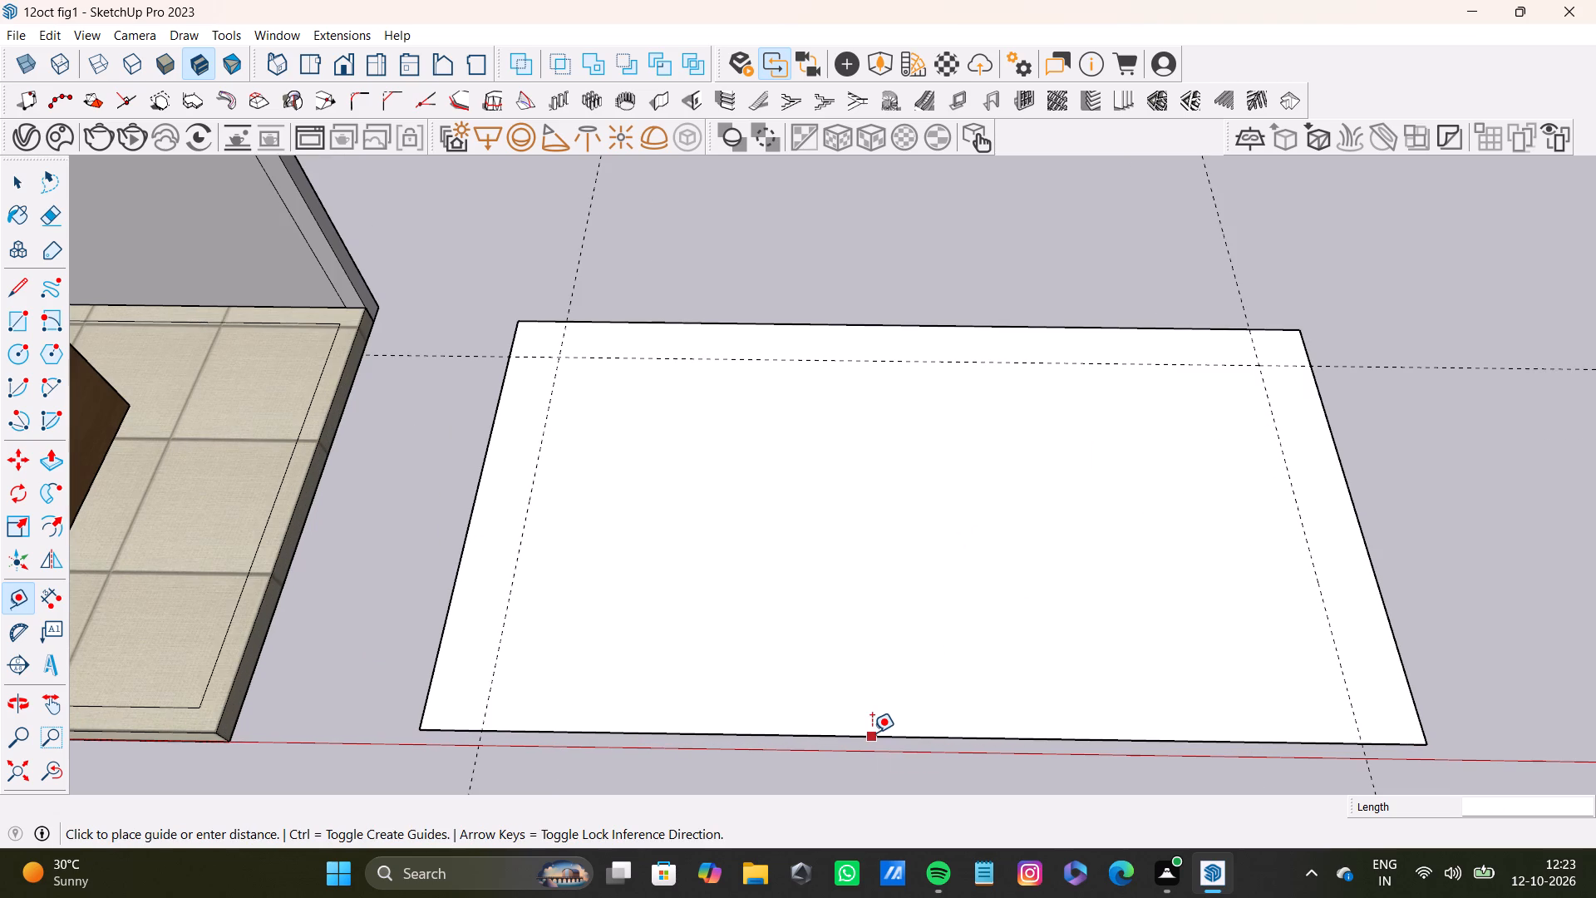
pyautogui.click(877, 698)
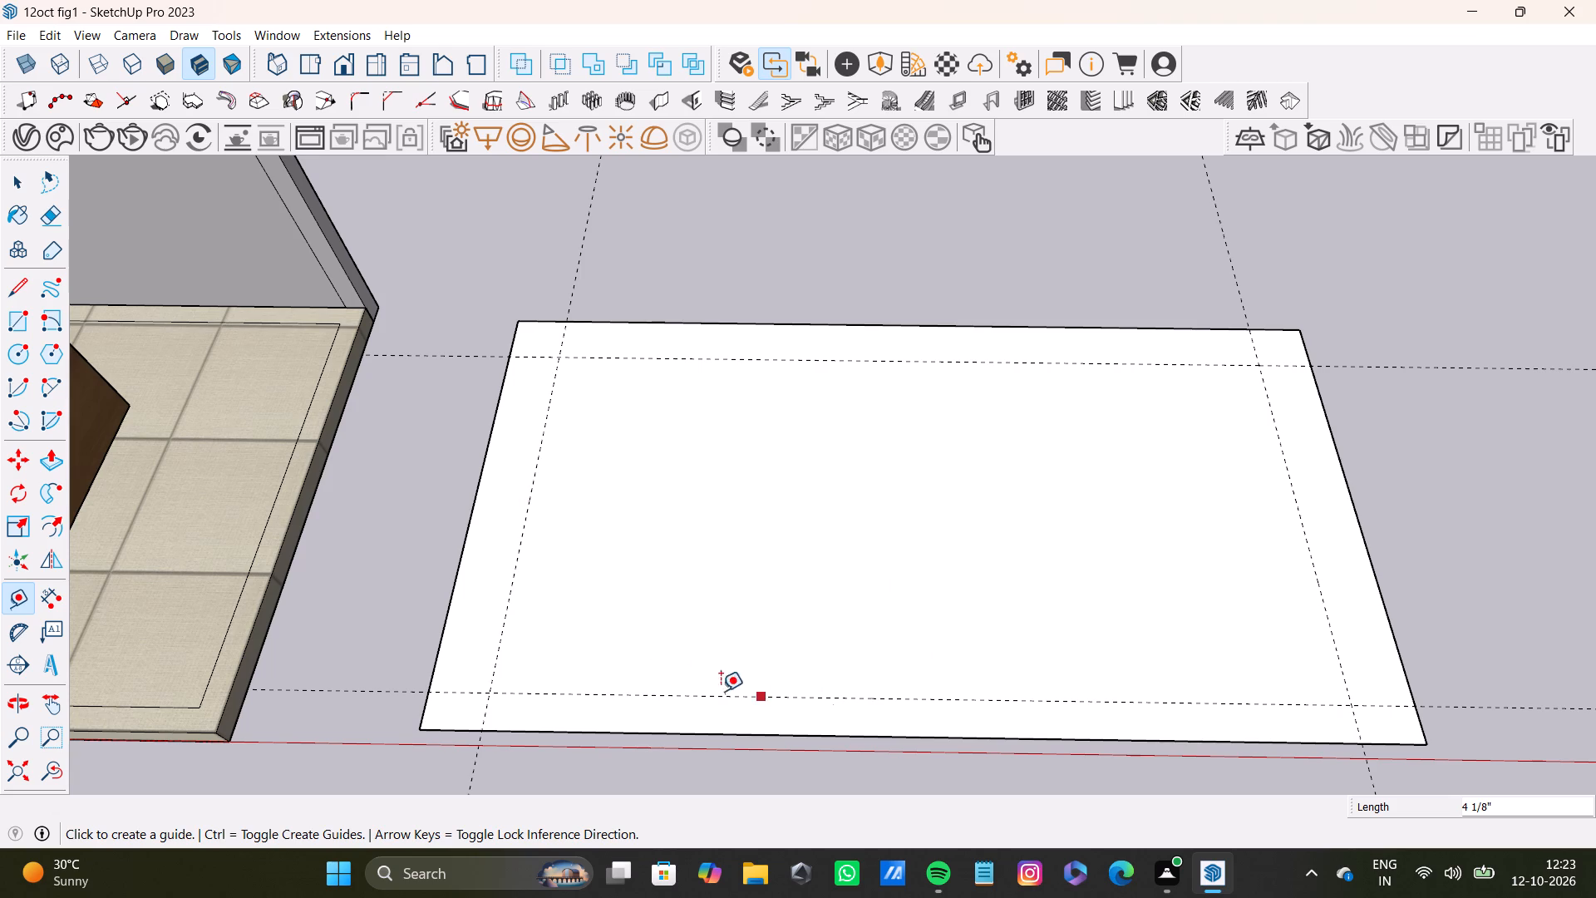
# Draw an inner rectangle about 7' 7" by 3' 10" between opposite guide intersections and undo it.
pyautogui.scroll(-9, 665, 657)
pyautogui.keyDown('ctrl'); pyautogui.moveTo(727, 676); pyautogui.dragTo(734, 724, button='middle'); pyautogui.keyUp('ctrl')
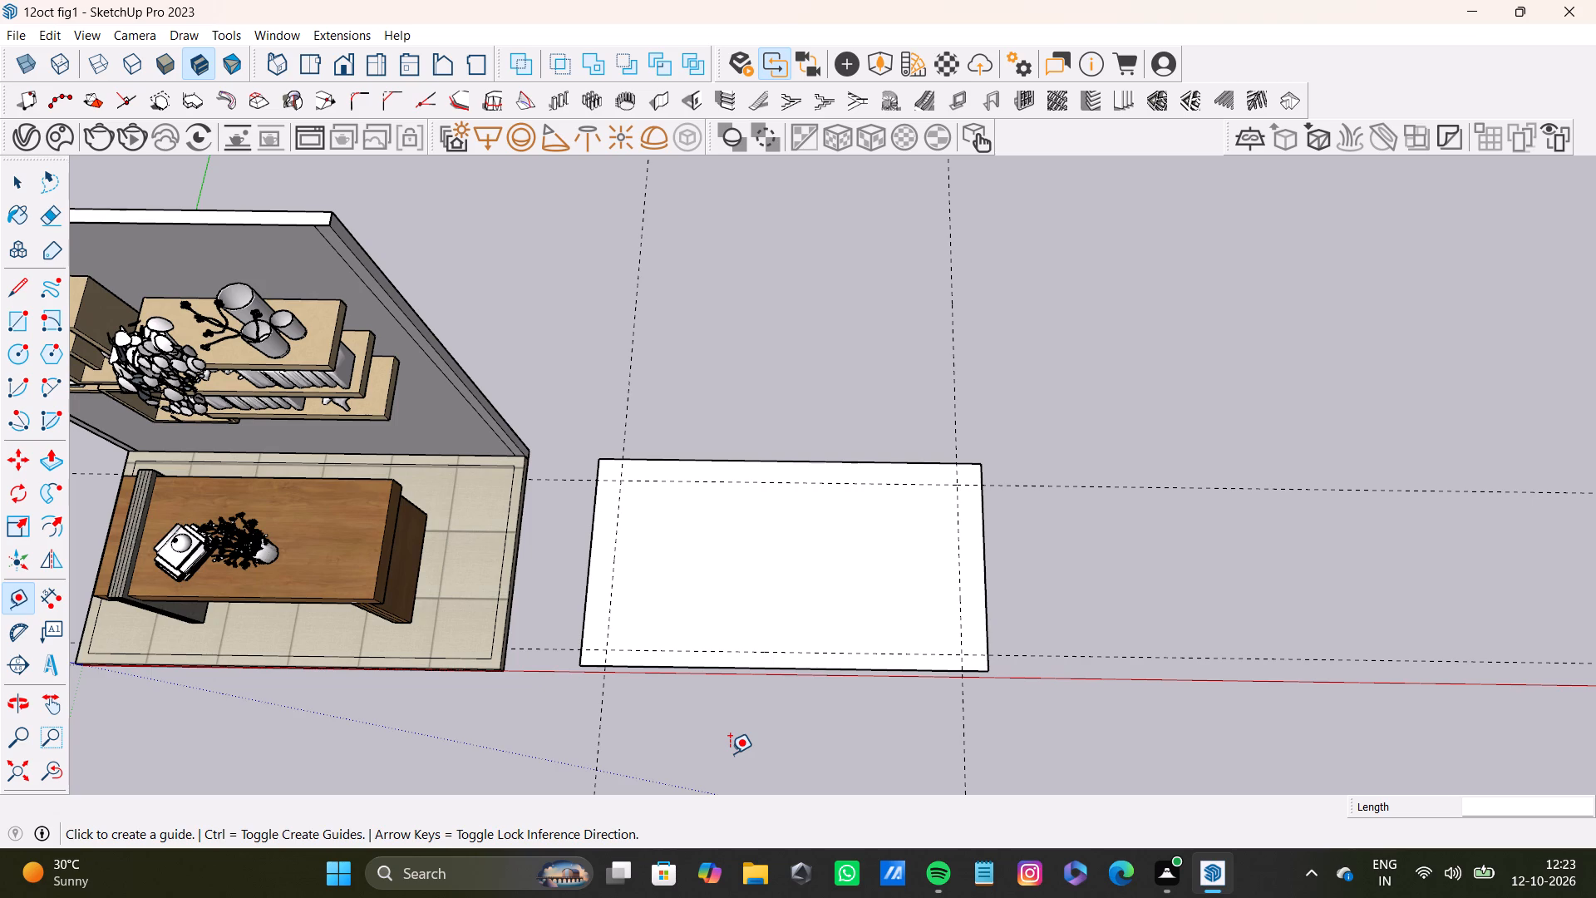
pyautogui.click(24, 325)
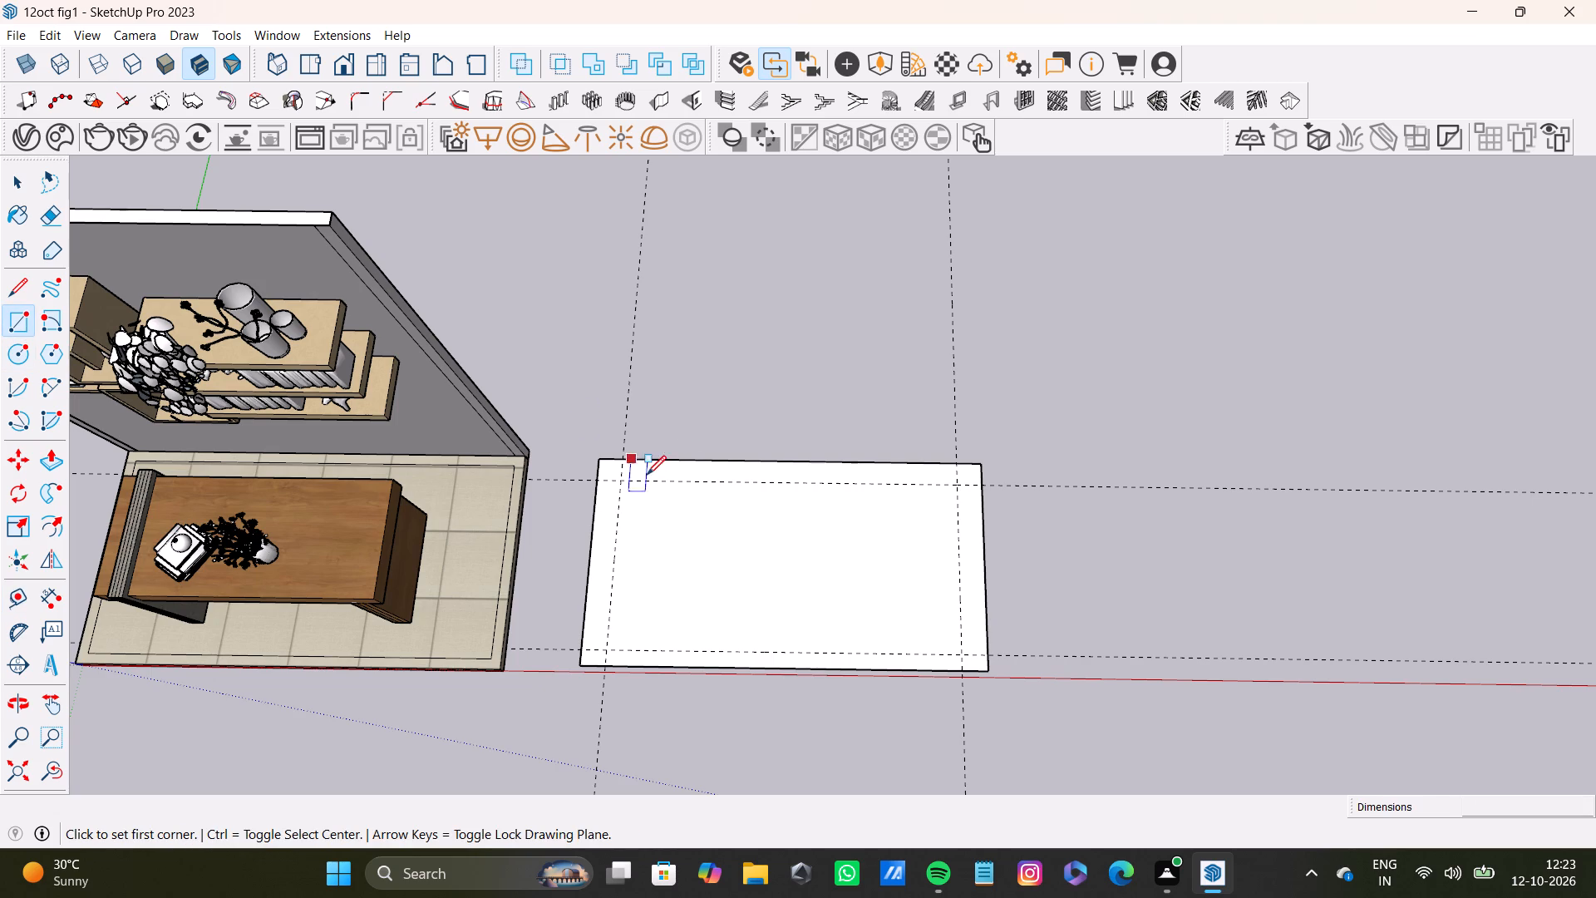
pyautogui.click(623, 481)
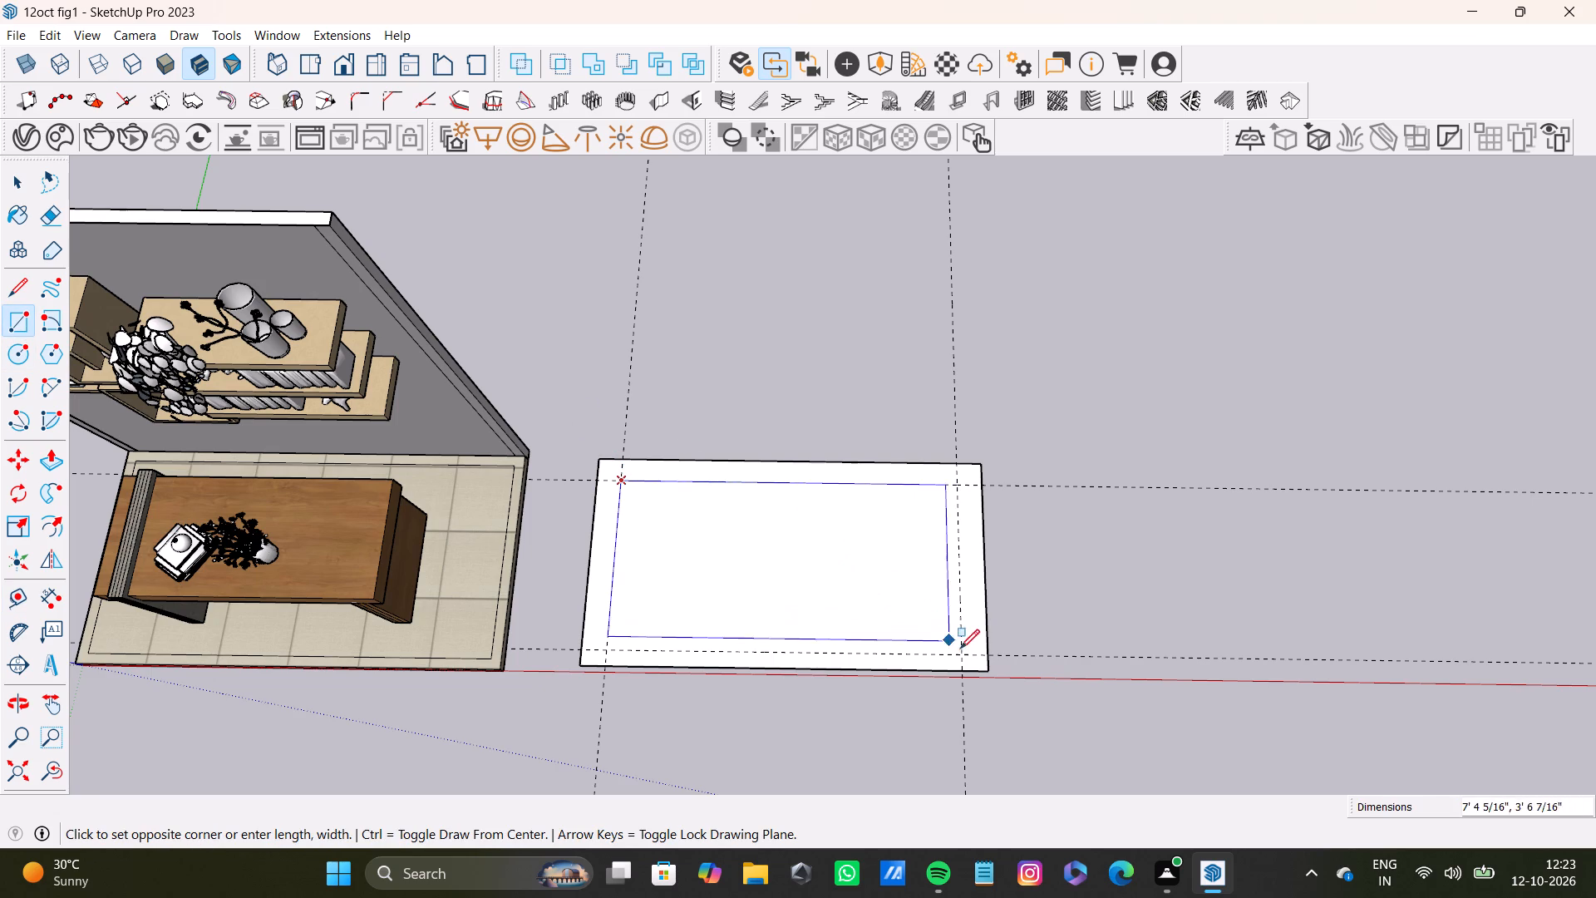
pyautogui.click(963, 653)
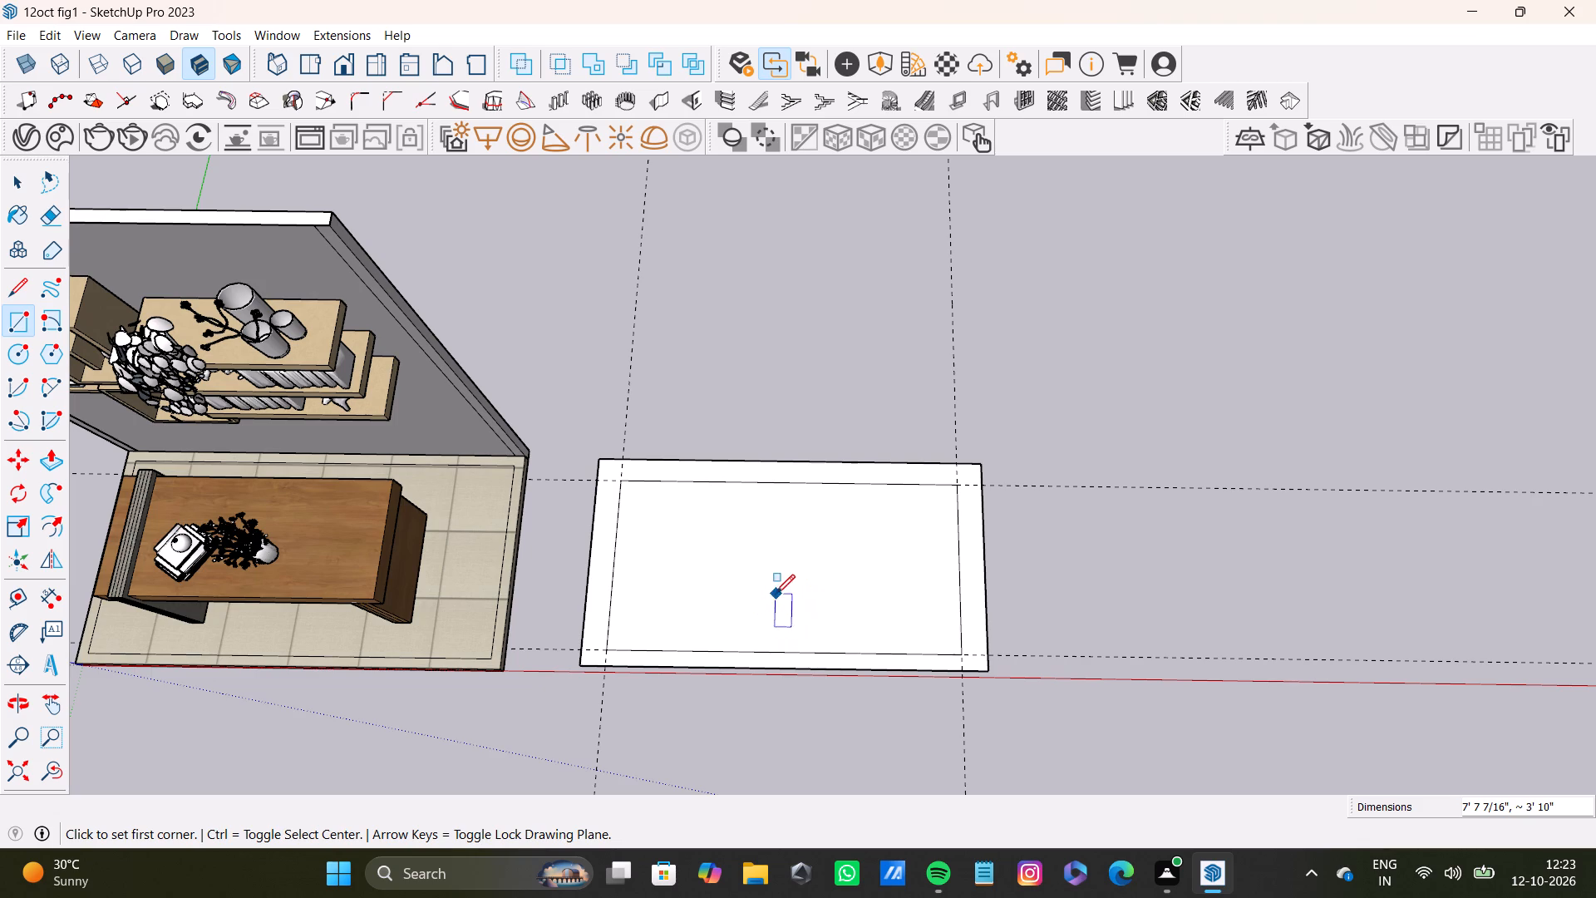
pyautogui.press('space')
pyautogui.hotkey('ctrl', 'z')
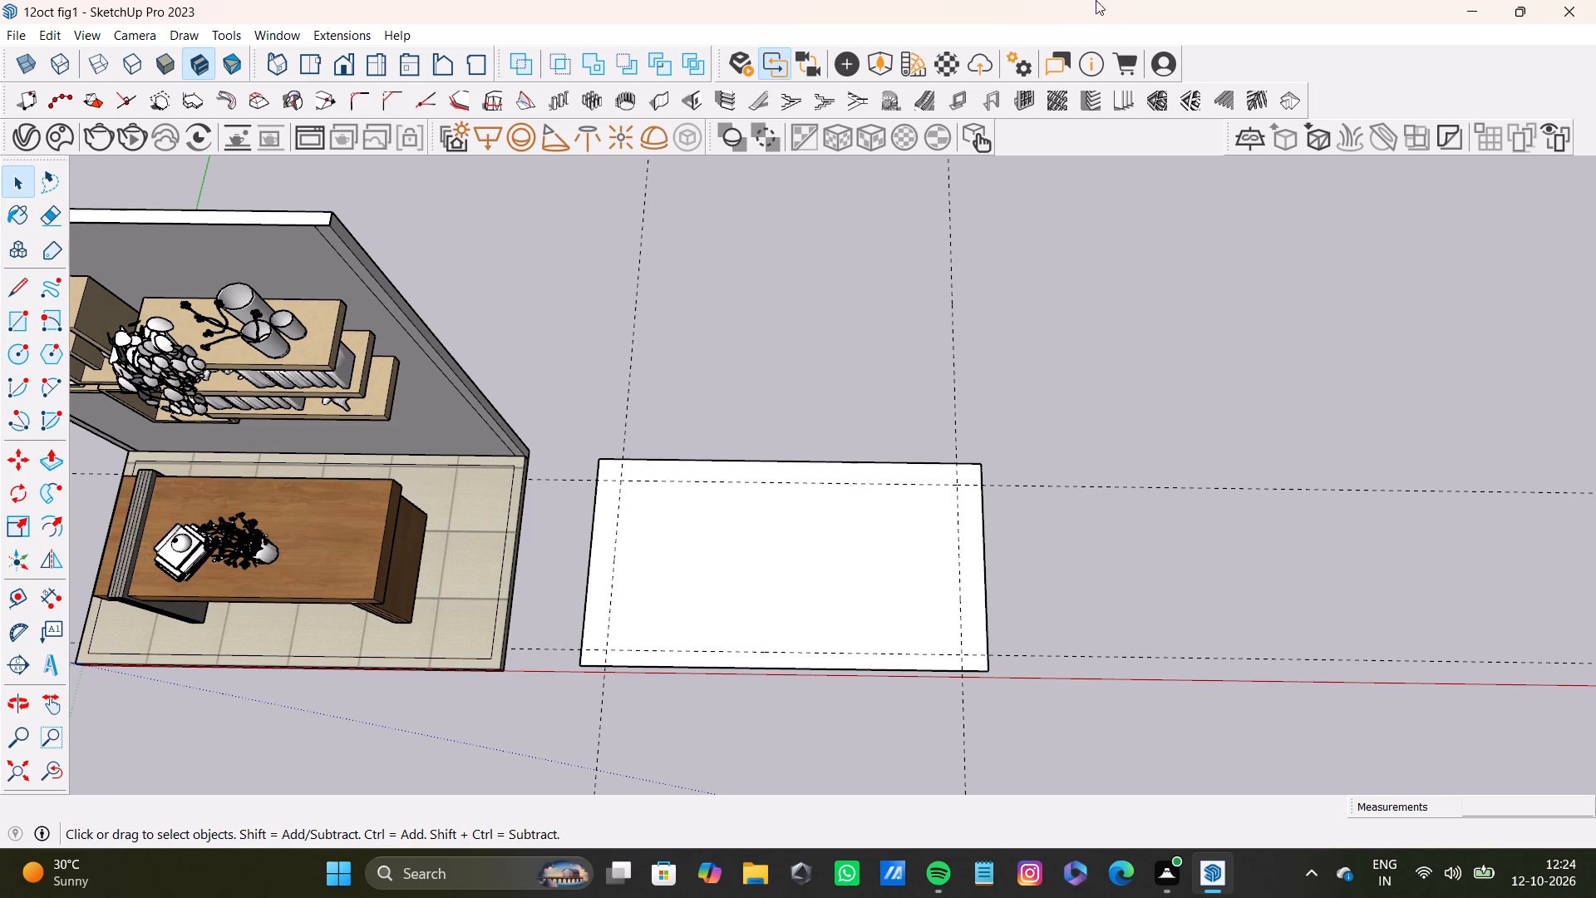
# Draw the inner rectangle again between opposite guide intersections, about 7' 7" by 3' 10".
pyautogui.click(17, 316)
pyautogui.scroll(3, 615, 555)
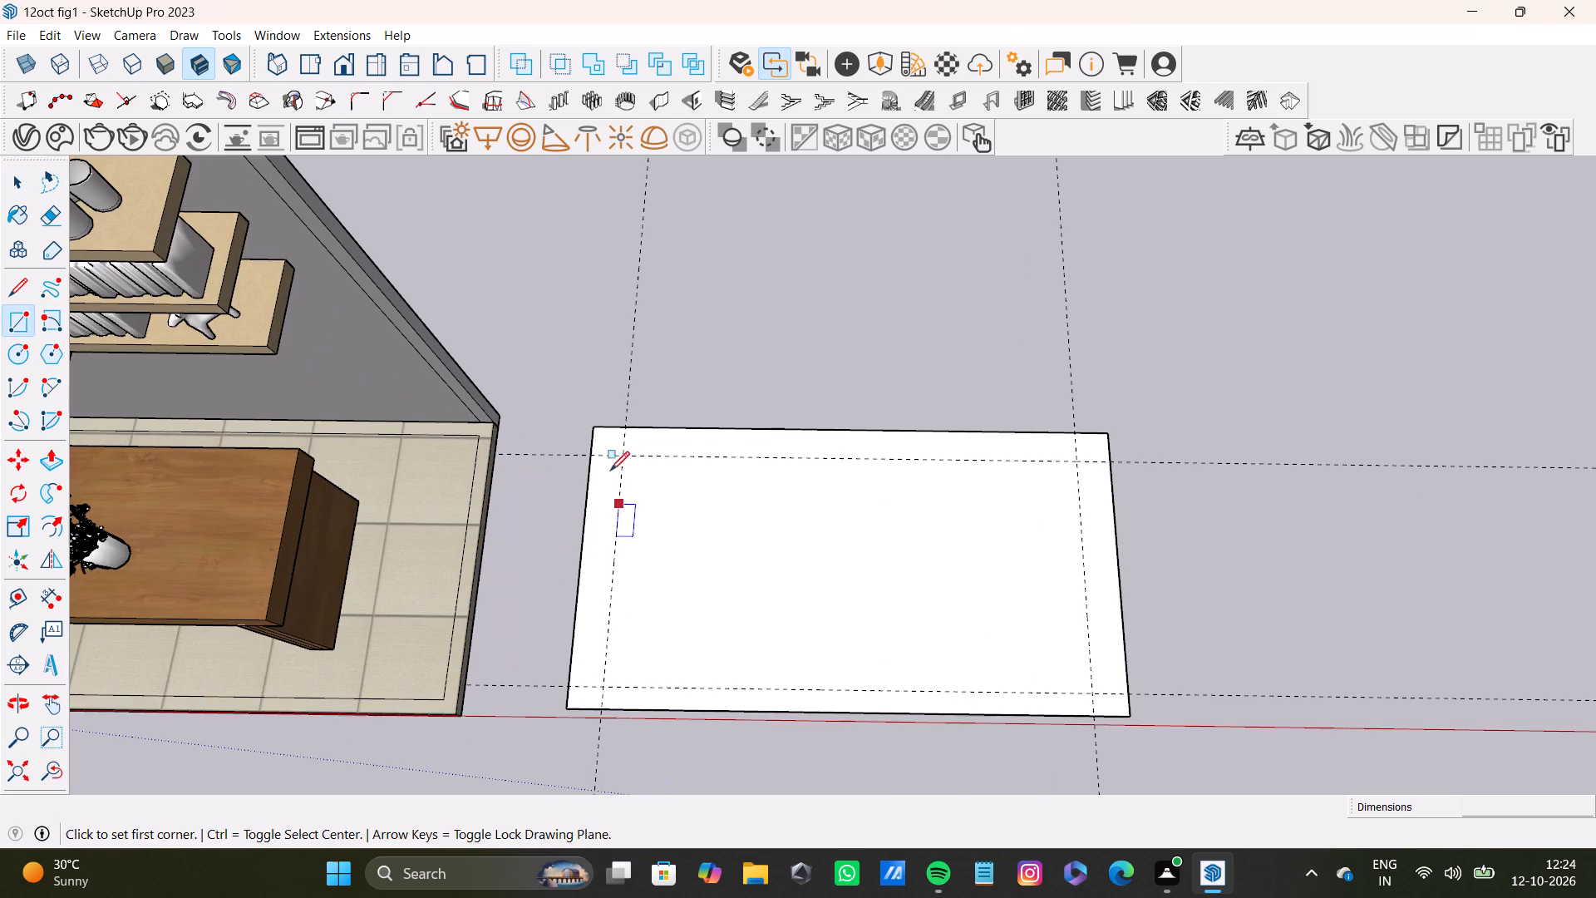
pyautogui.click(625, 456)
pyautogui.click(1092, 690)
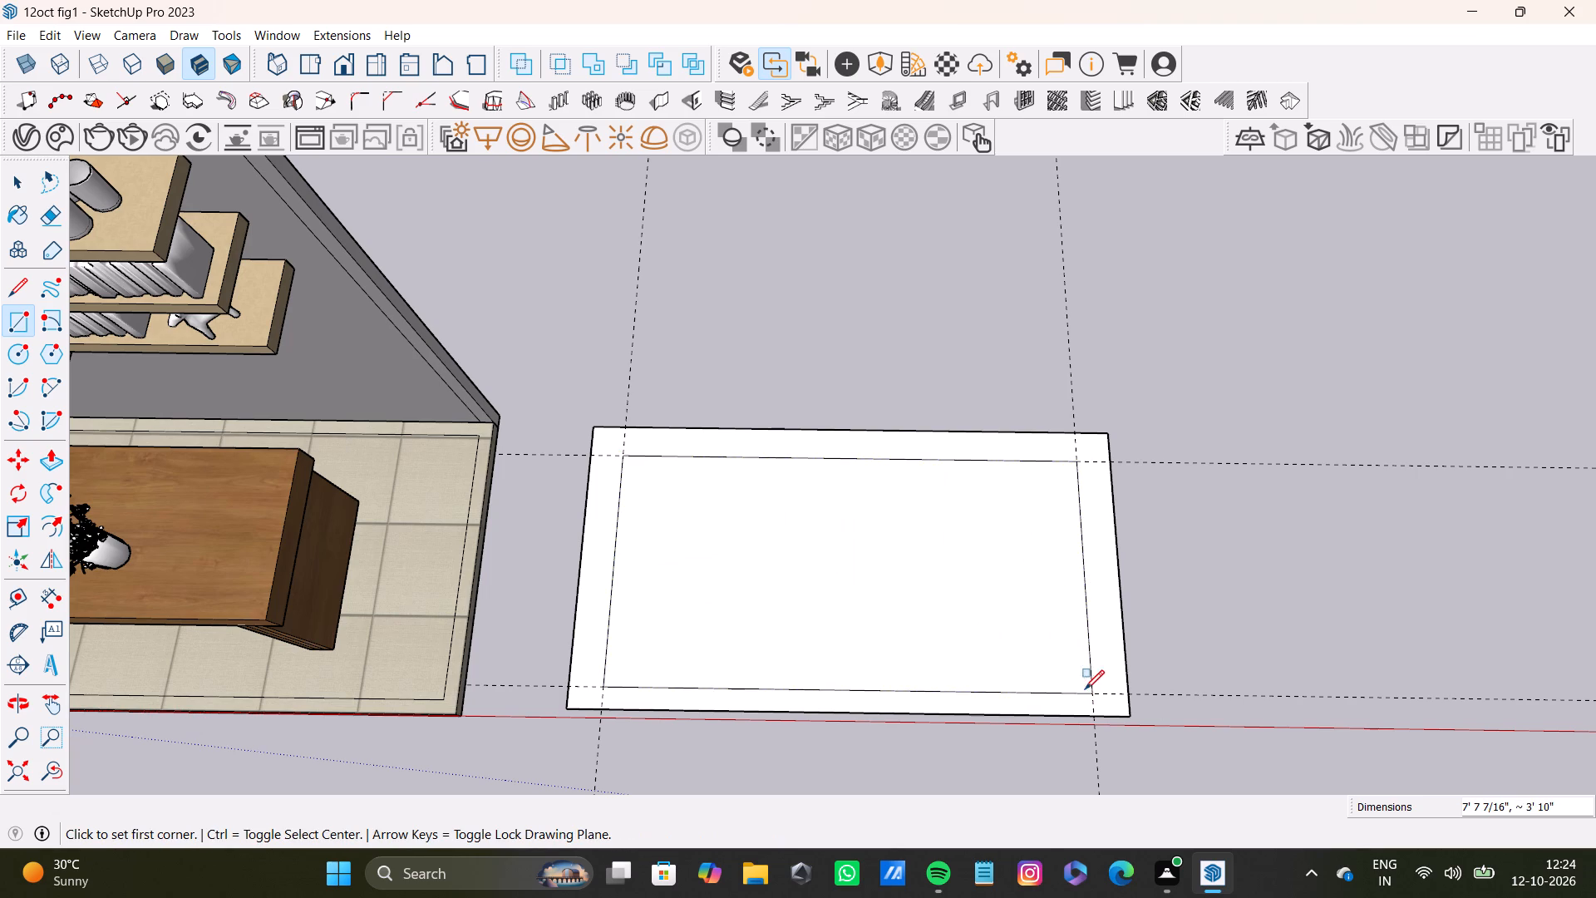
# Examine the margins between the inner and outer rectangles up close and from above.
pyautogui.scroll(-9, 749, 572)
pyautogui.moveTo(717, 614); pyautogui.dragTo(663, 642, button='middle')
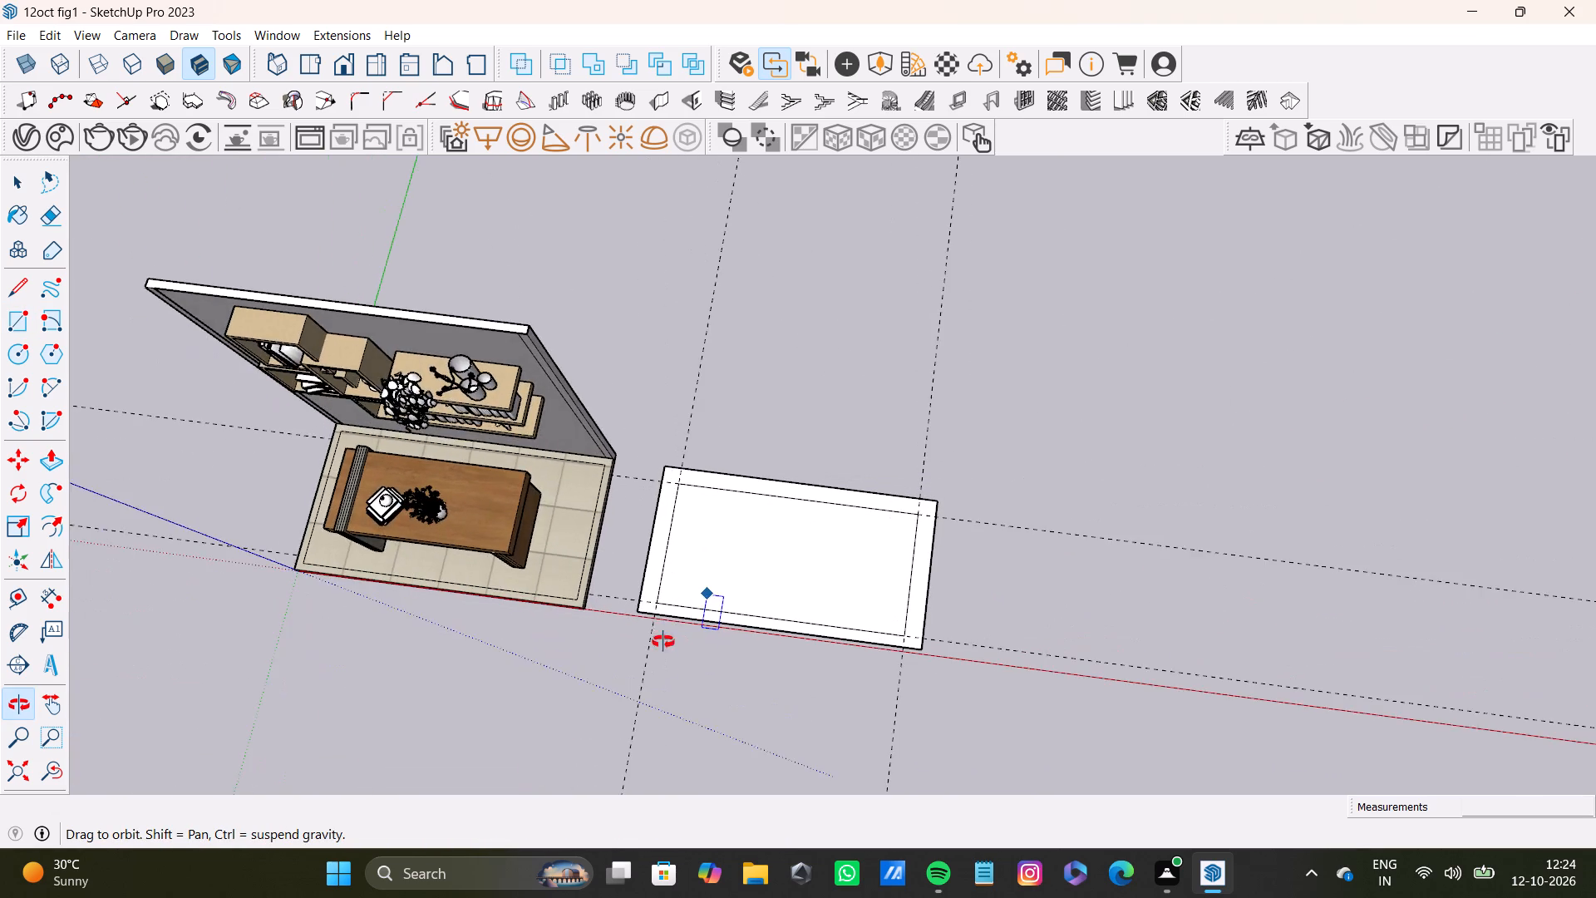
pyautogui.moveTo(663, 642); pyautogui.dragTo(663, 687, button='middle')
pyautogui.scroll(15, 700, 480)
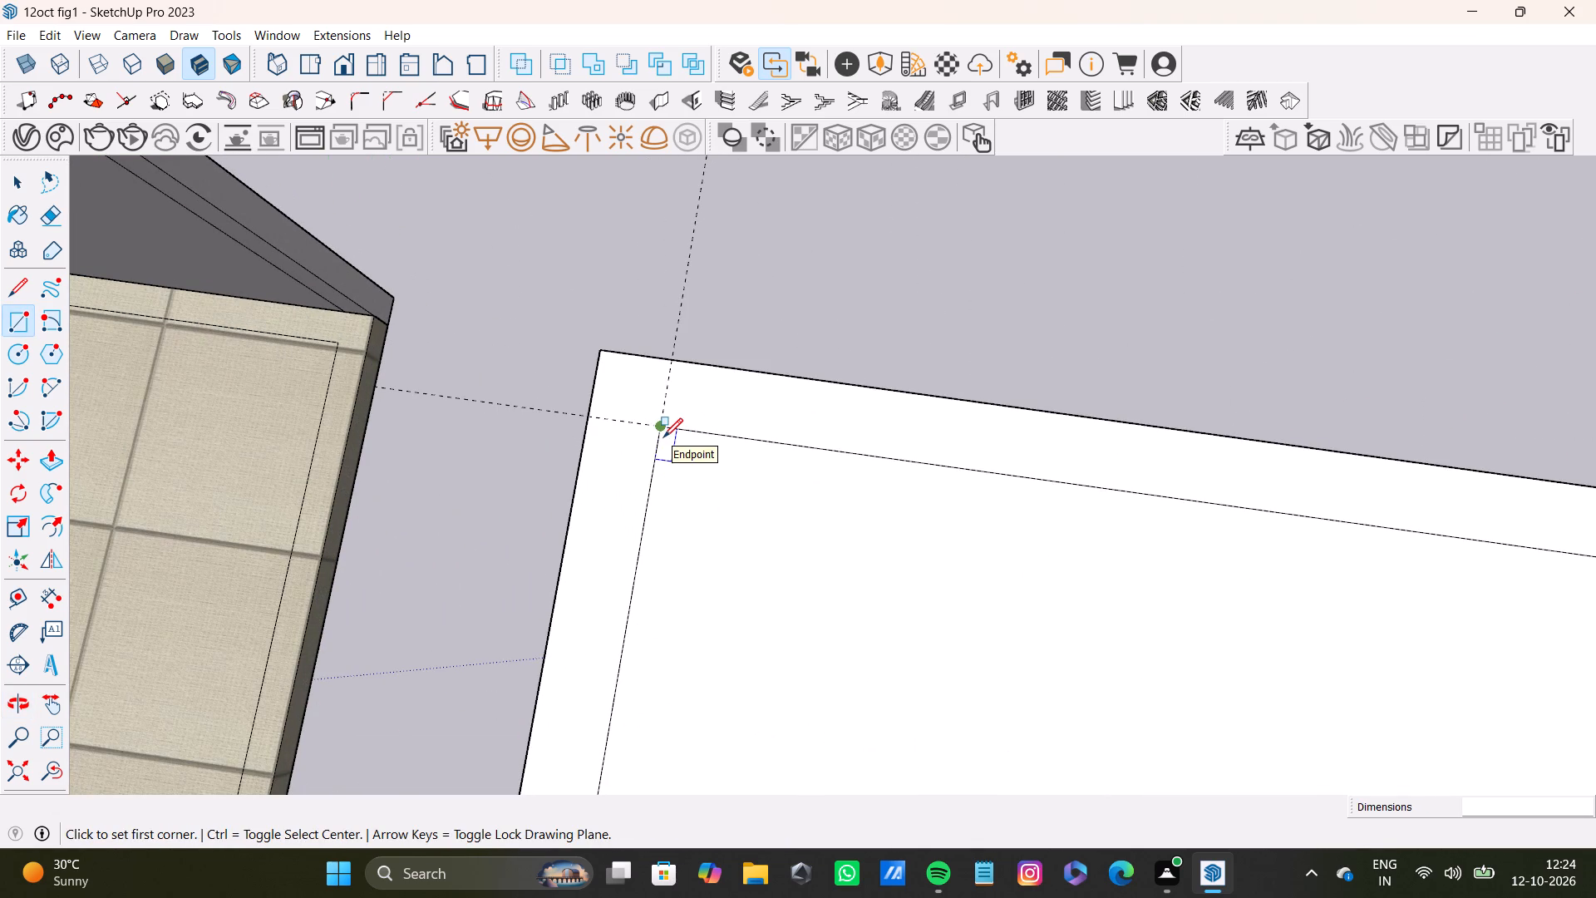
pyautogui.moveTo(714, 503); pyautogui.dragTo(719, 504, button='middle')
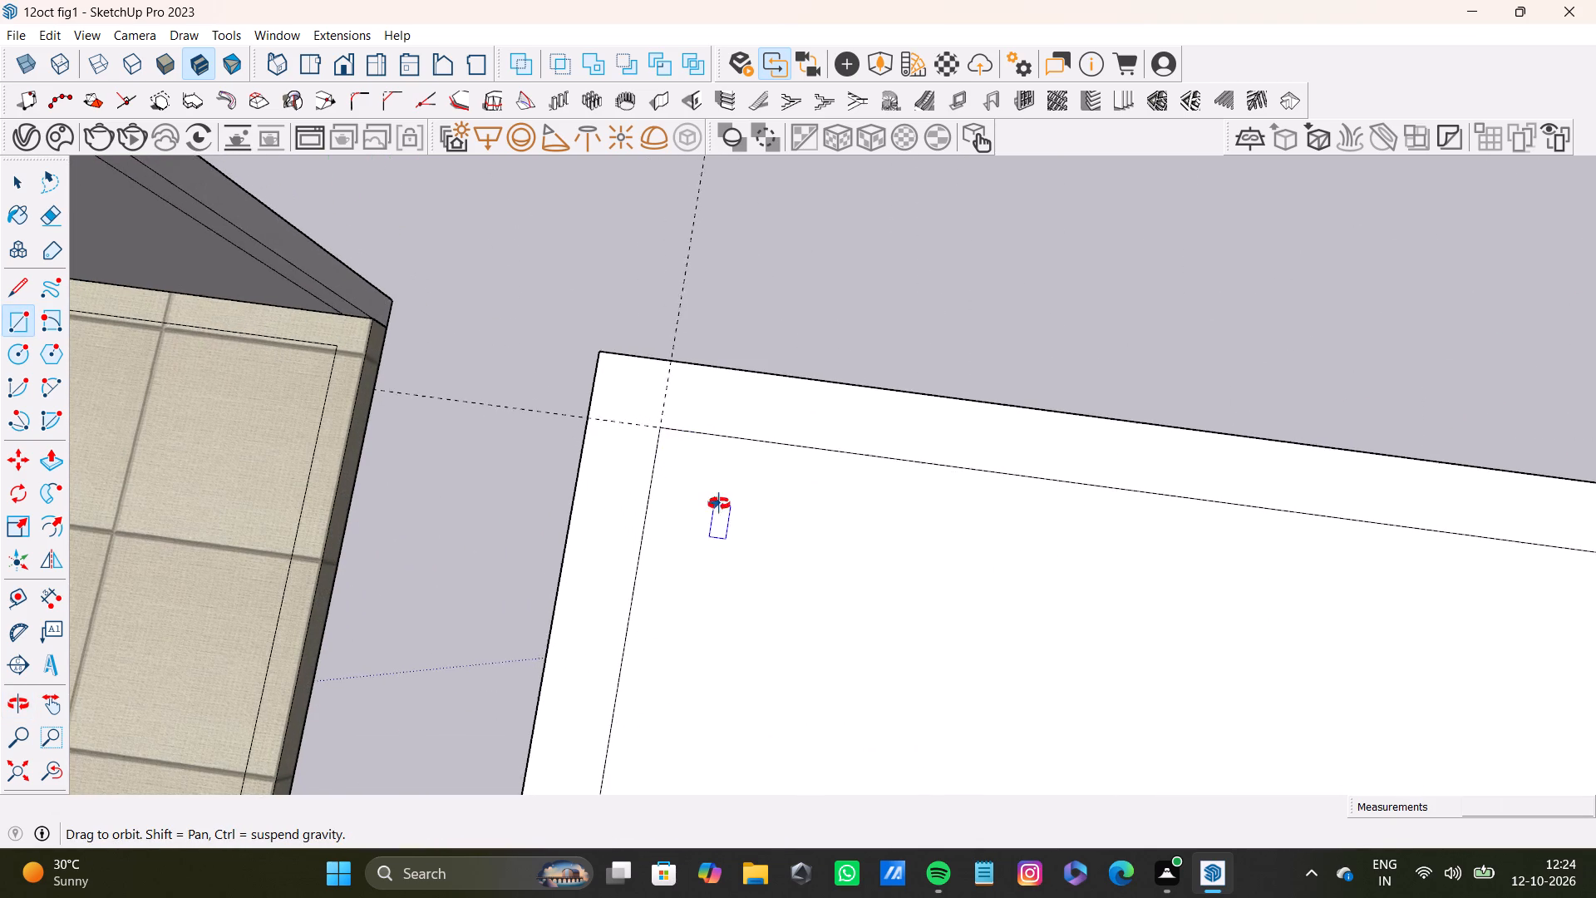
pyautogui.moveTo(719, 504); pyautogui.dragTo(769, 596, button='middle')
pyautogui.moveTo(761, 602); pyautogui.dragTo(725, 613, button='middle')
pyautogui.moveTo(713, 611); pyautogui.dragTo(649, 535, button='middle')
pyautogui.scroll(-4, 649, 539)
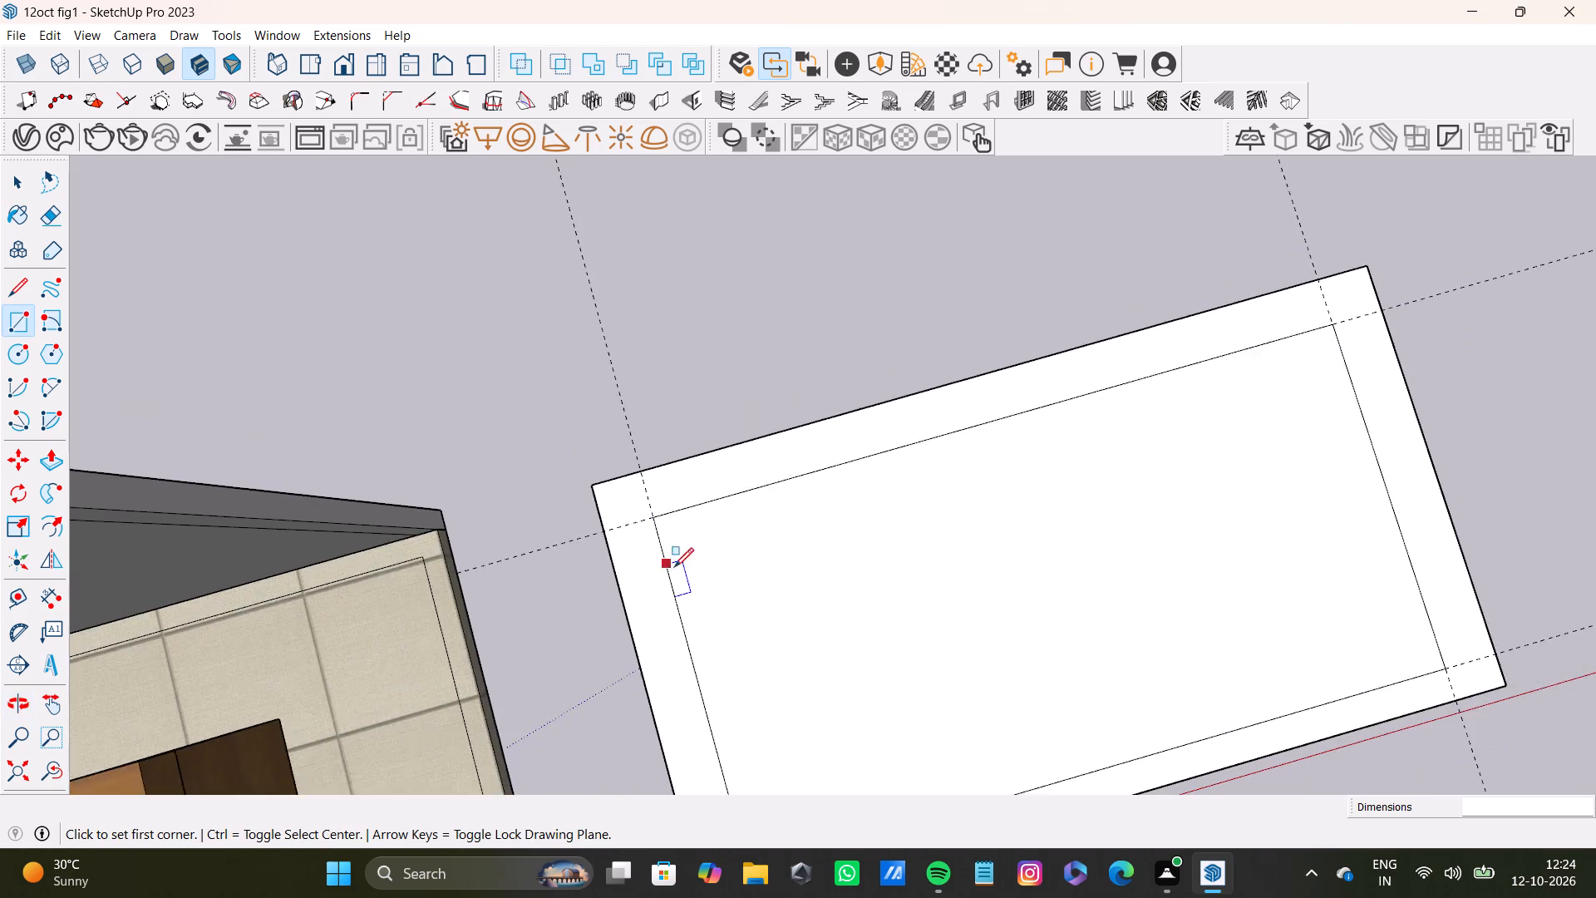
pyautogui.scroll(-9, 674, 567)
pyautogui.moveTo(793, 632); pyautogui.dragTo(686, 627, button='middle')
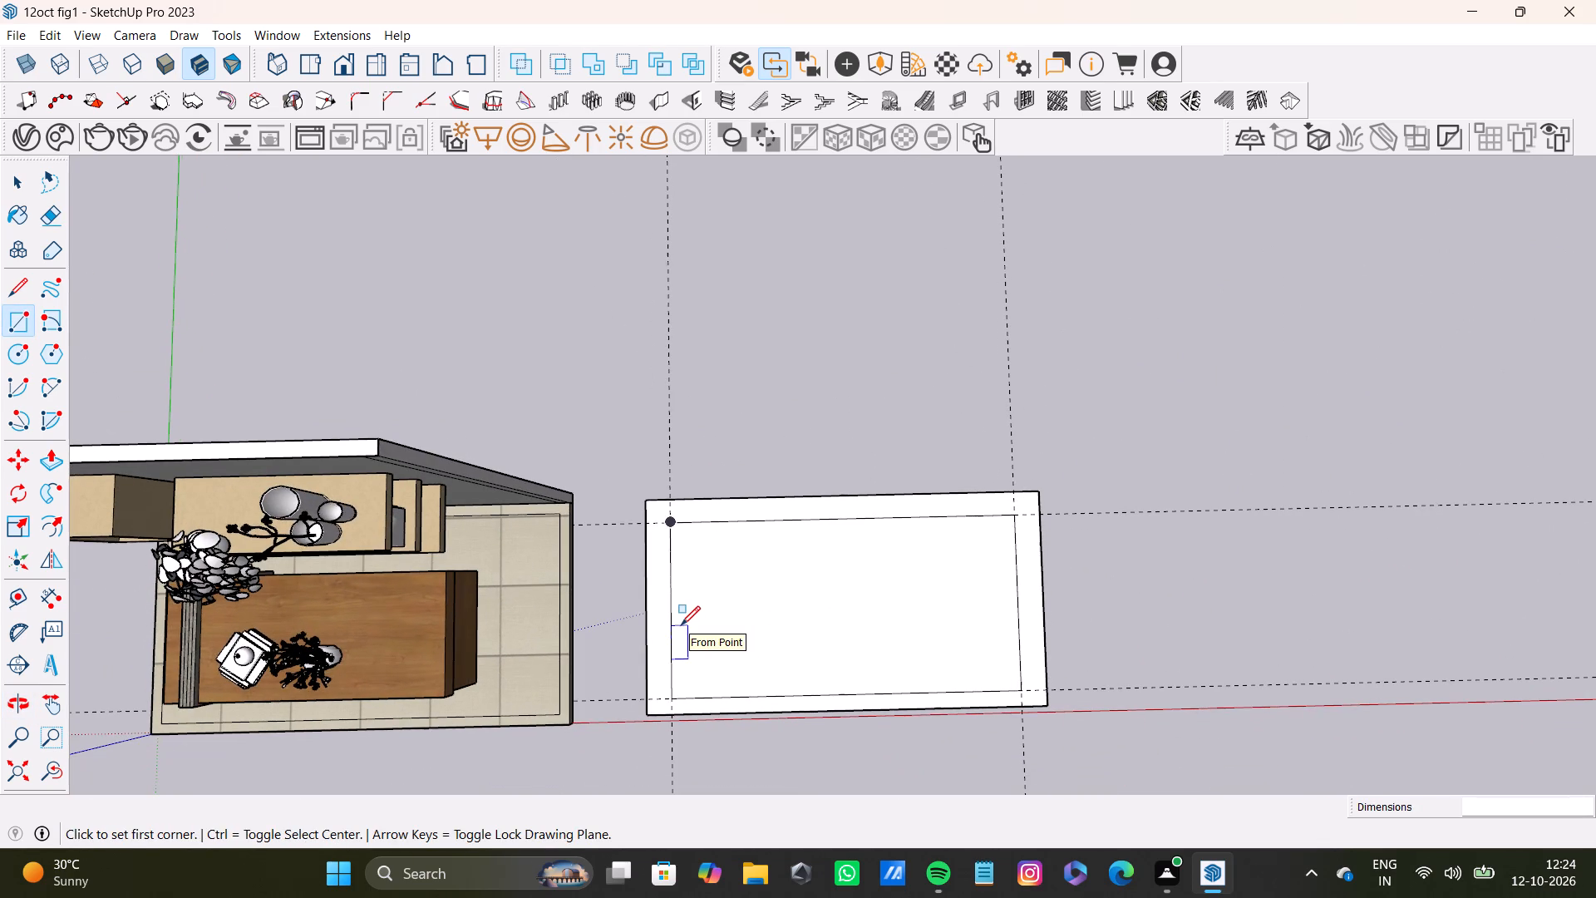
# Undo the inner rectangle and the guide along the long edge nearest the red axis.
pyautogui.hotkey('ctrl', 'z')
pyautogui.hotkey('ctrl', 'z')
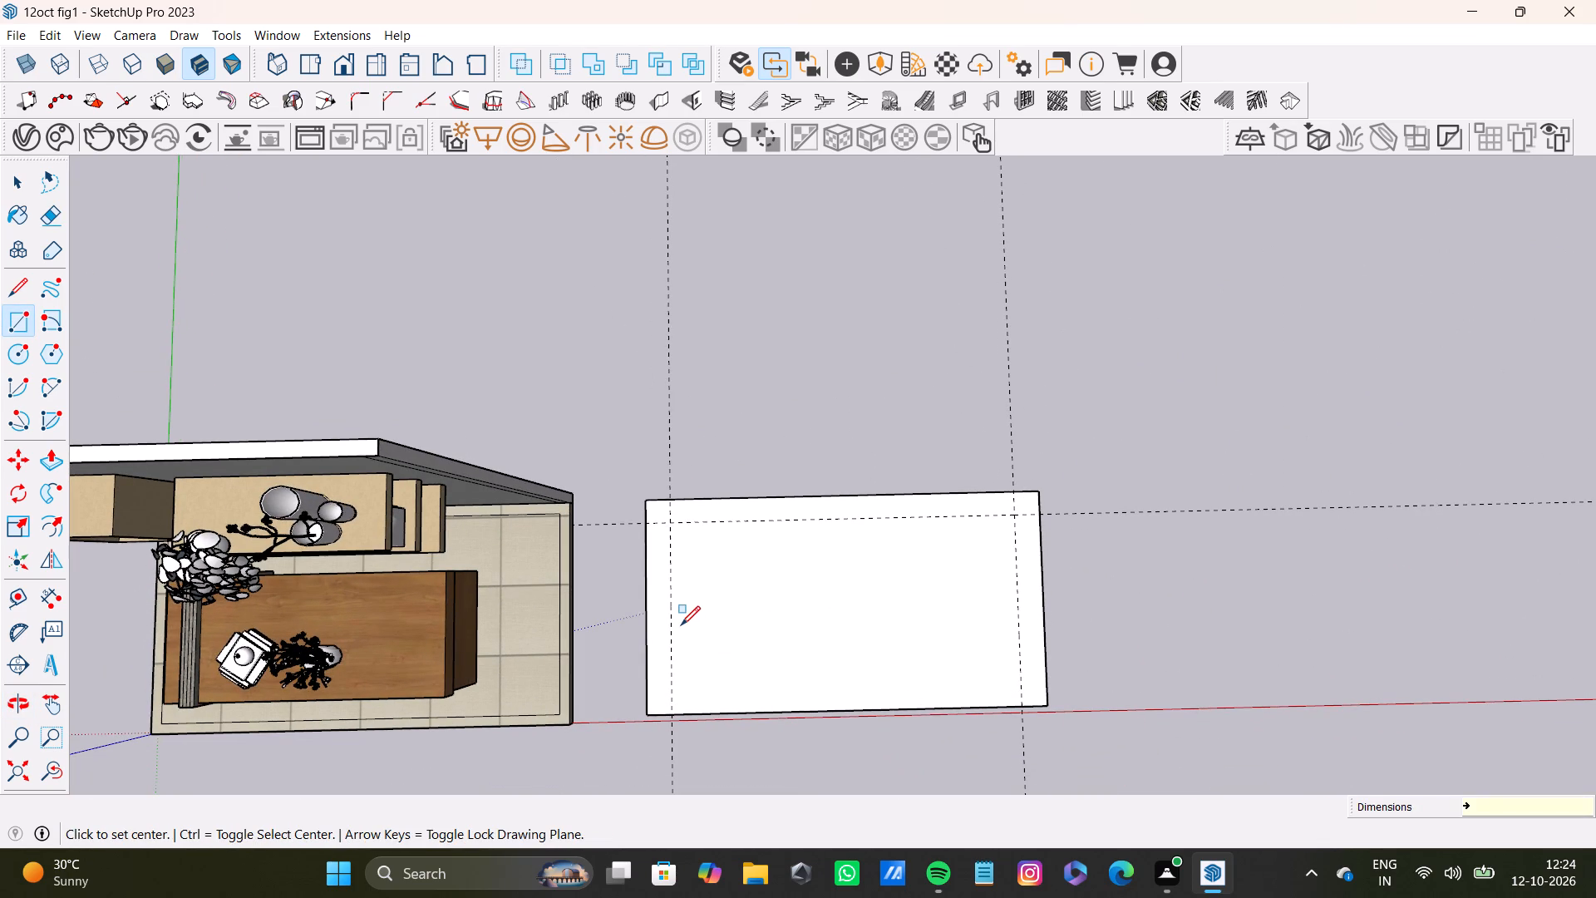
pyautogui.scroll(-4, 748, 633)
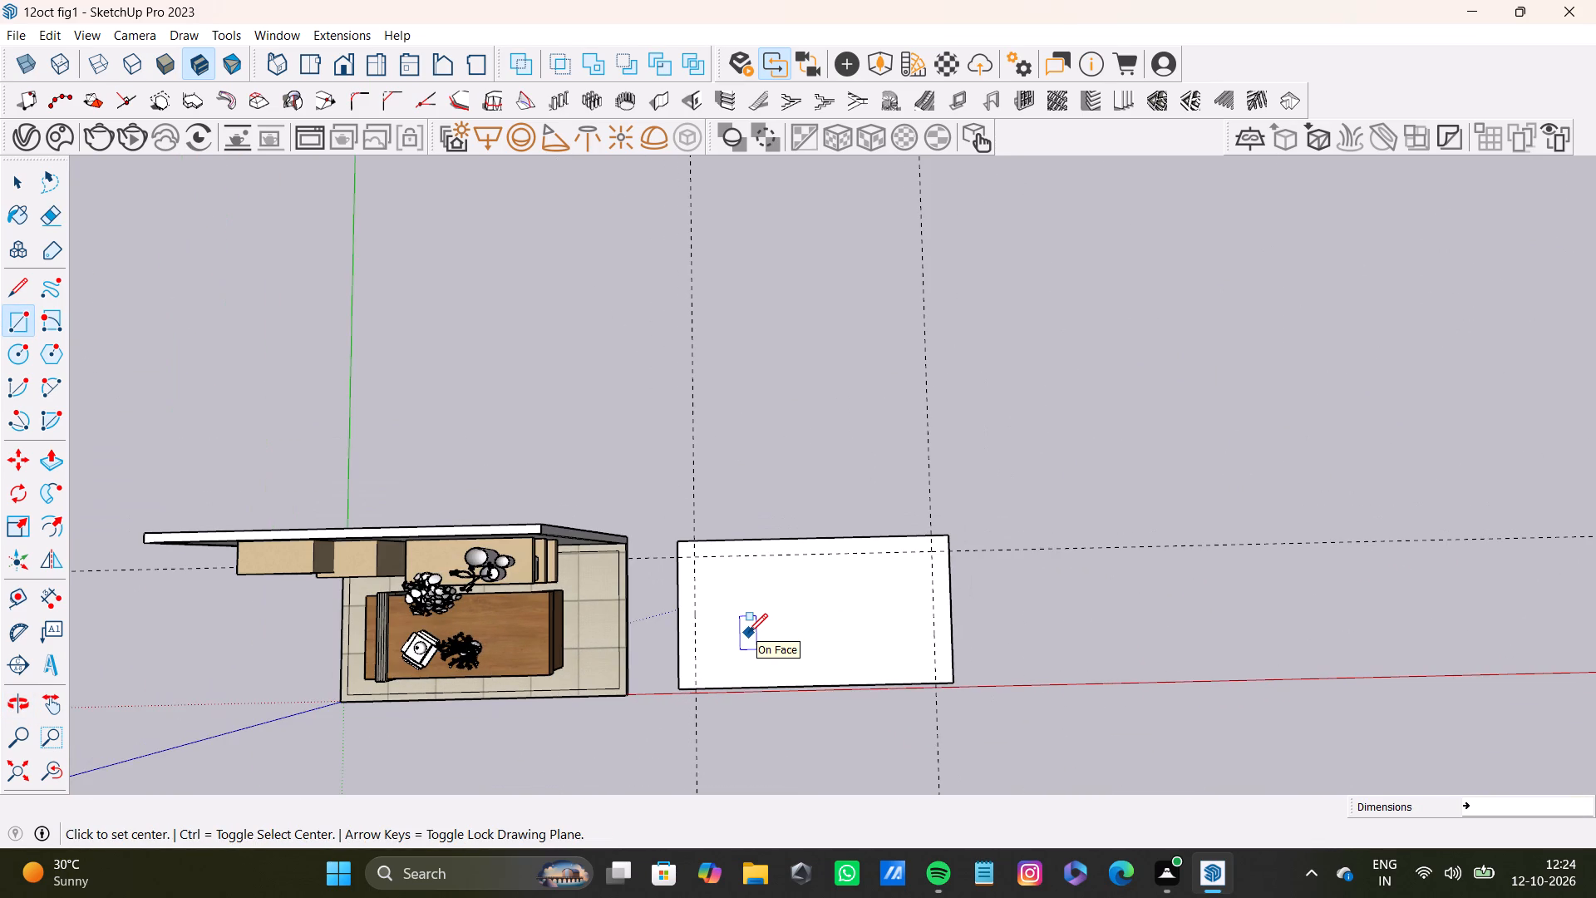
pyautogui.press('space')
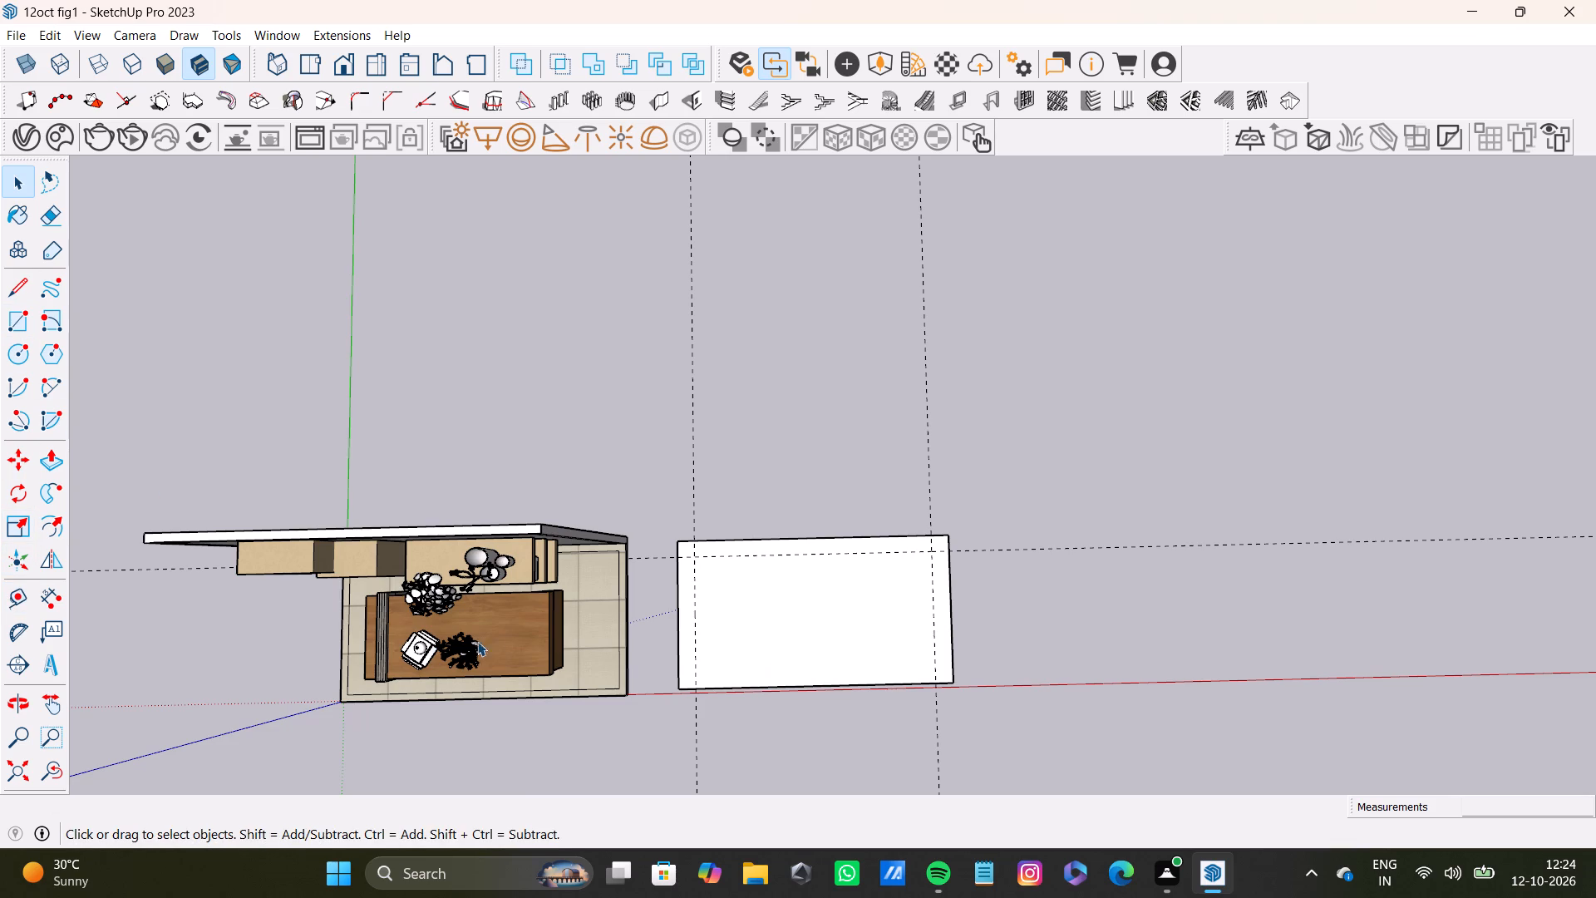
# Place a new guide just inside the rectangle's long edge nearest the red axis, parallel to that edge.
pyautogui.press('t')
pyautogui.scroll(9, 761, 648)
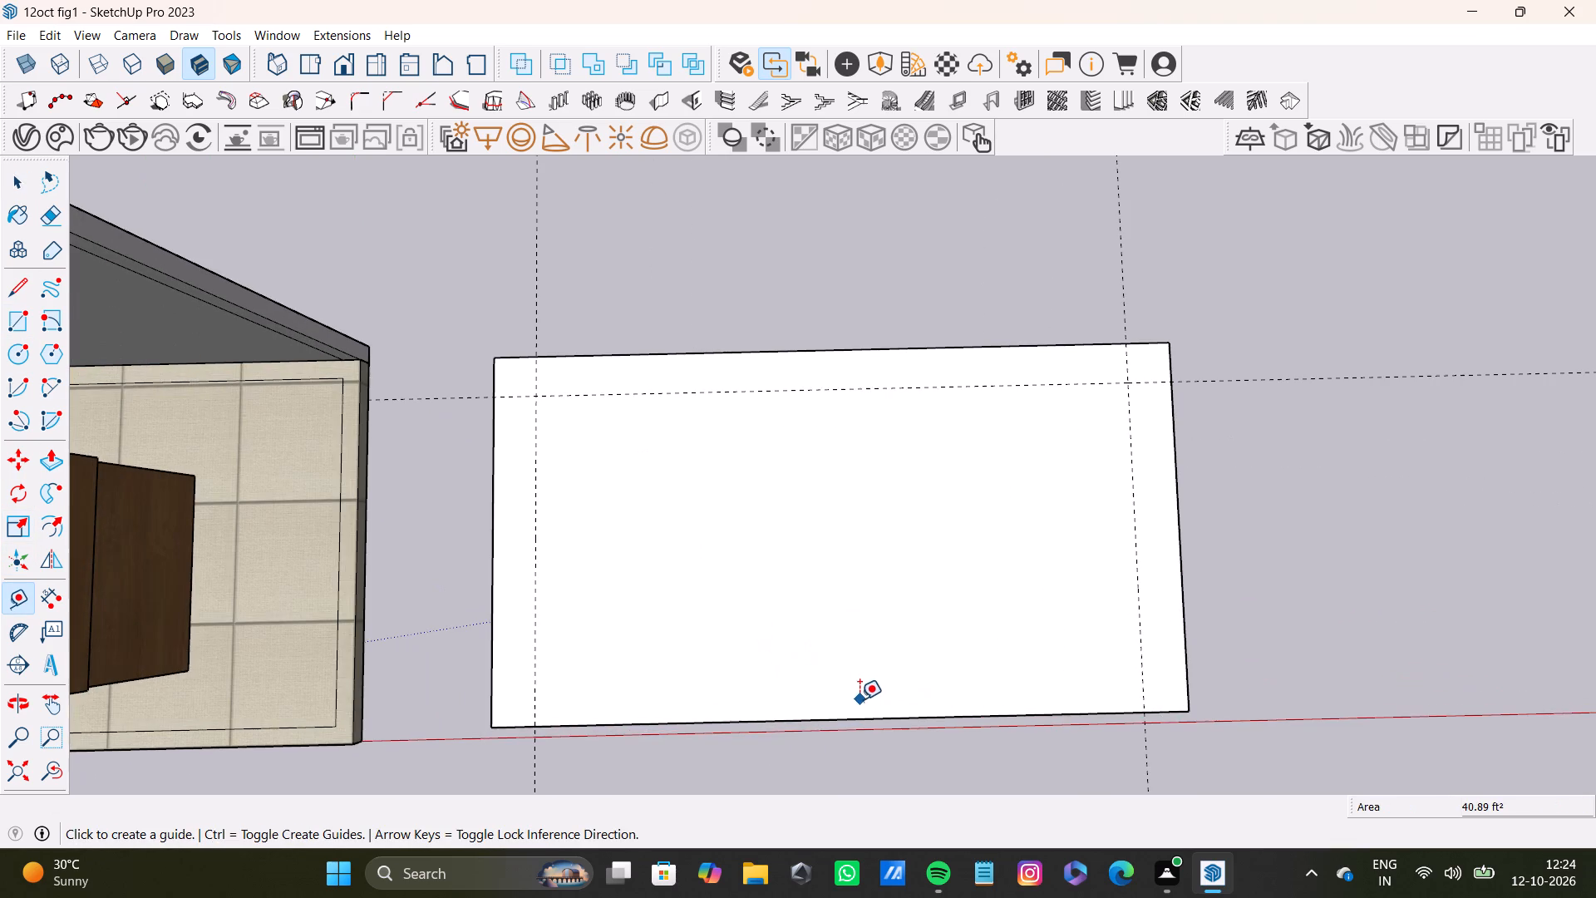
pyautogui.click(863, 716)
pyautogui.click(857, 673)
pyautogui.scroll(-7, 693, 673)
pyautogui.moveTo(702, 634); pyautogui.dragTo(687, 554, button='middle')
pyautogui.scroll(-3, 441, 565)
pyautogui.keyDown('shift'); pyautogui.moveTo(454, 580); pyautogui.dragTo(588, 575, button='middle'); pyautogui.keyUp('shift')
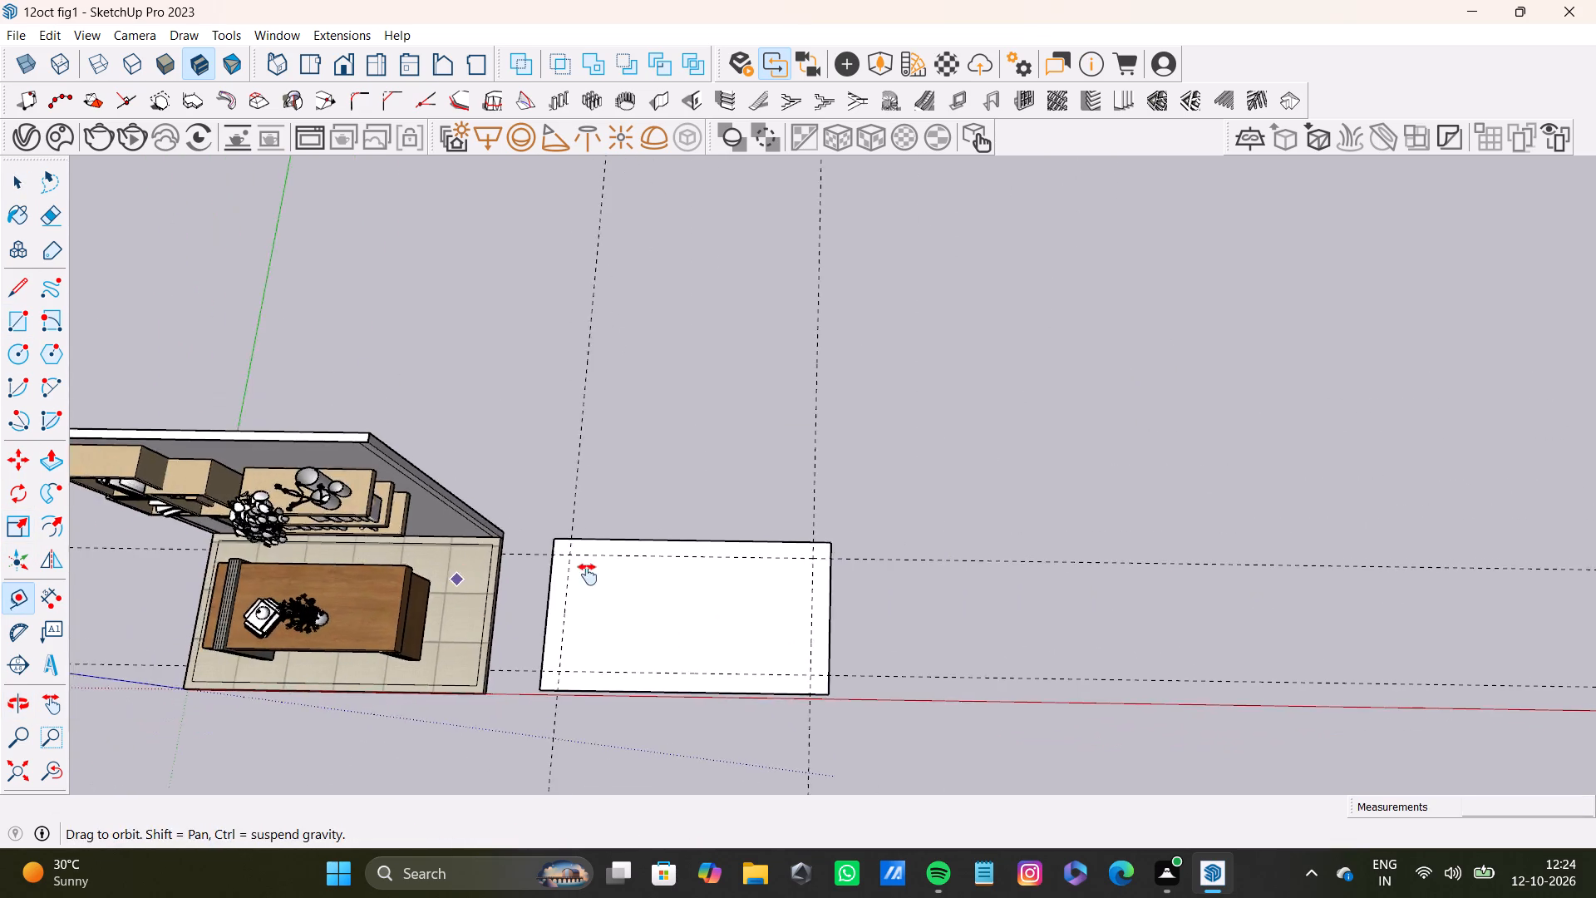
pyautogui.keyDown('shift'); pyautogui.moveTo(588, 575); pyautogui.dragTo(601, 575, button='middle'); pyautogui.keyUp('shift')
pyautogui.scroll(7, 771, 644)
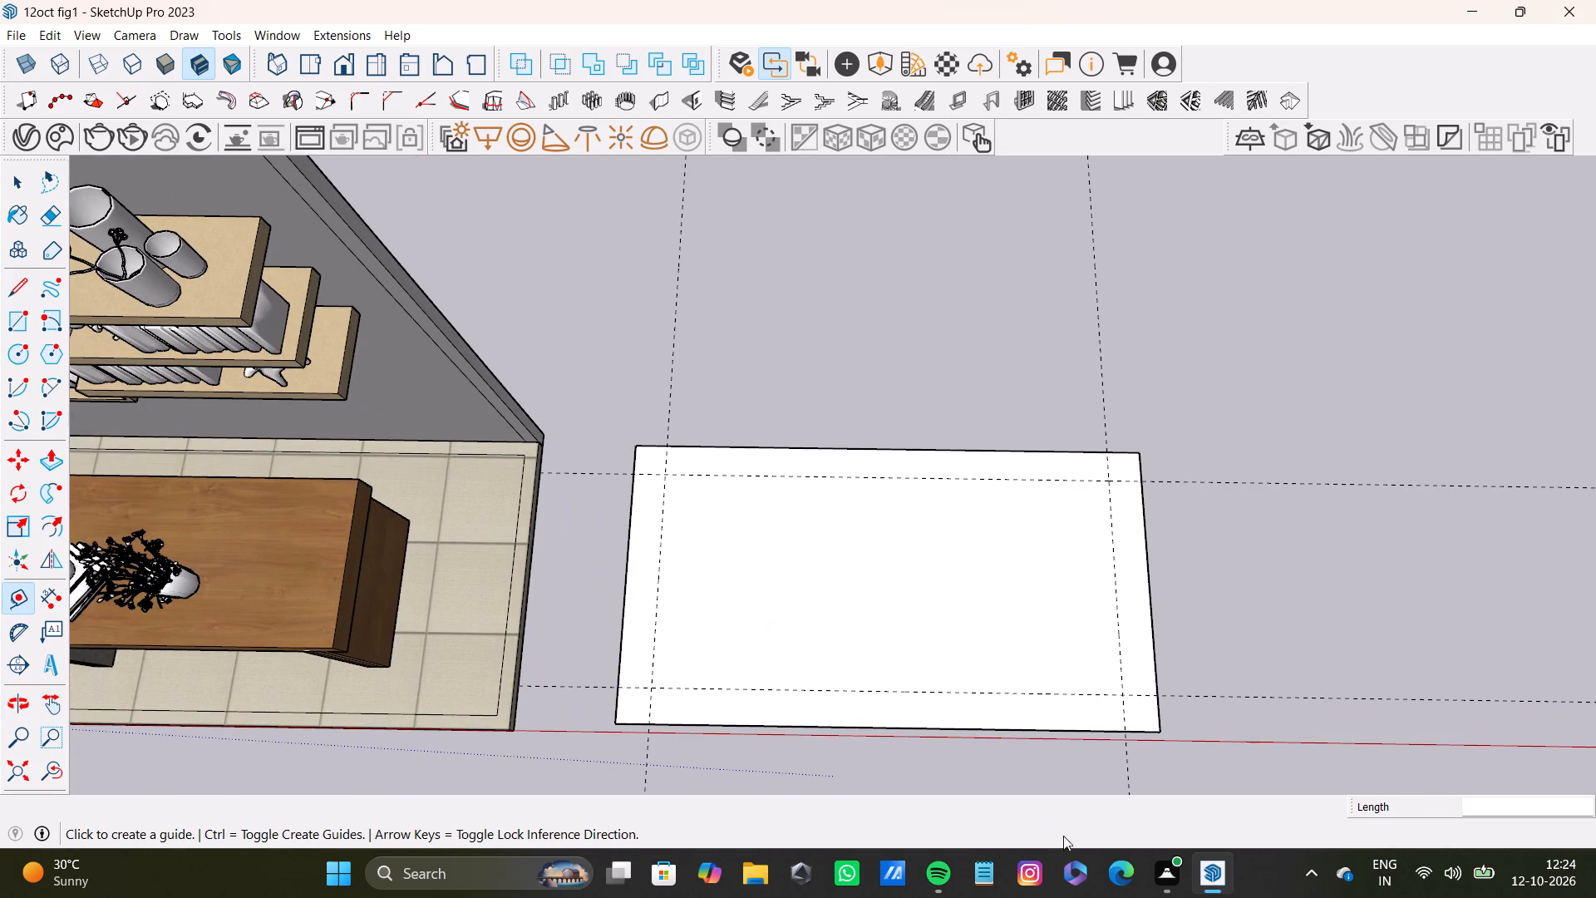